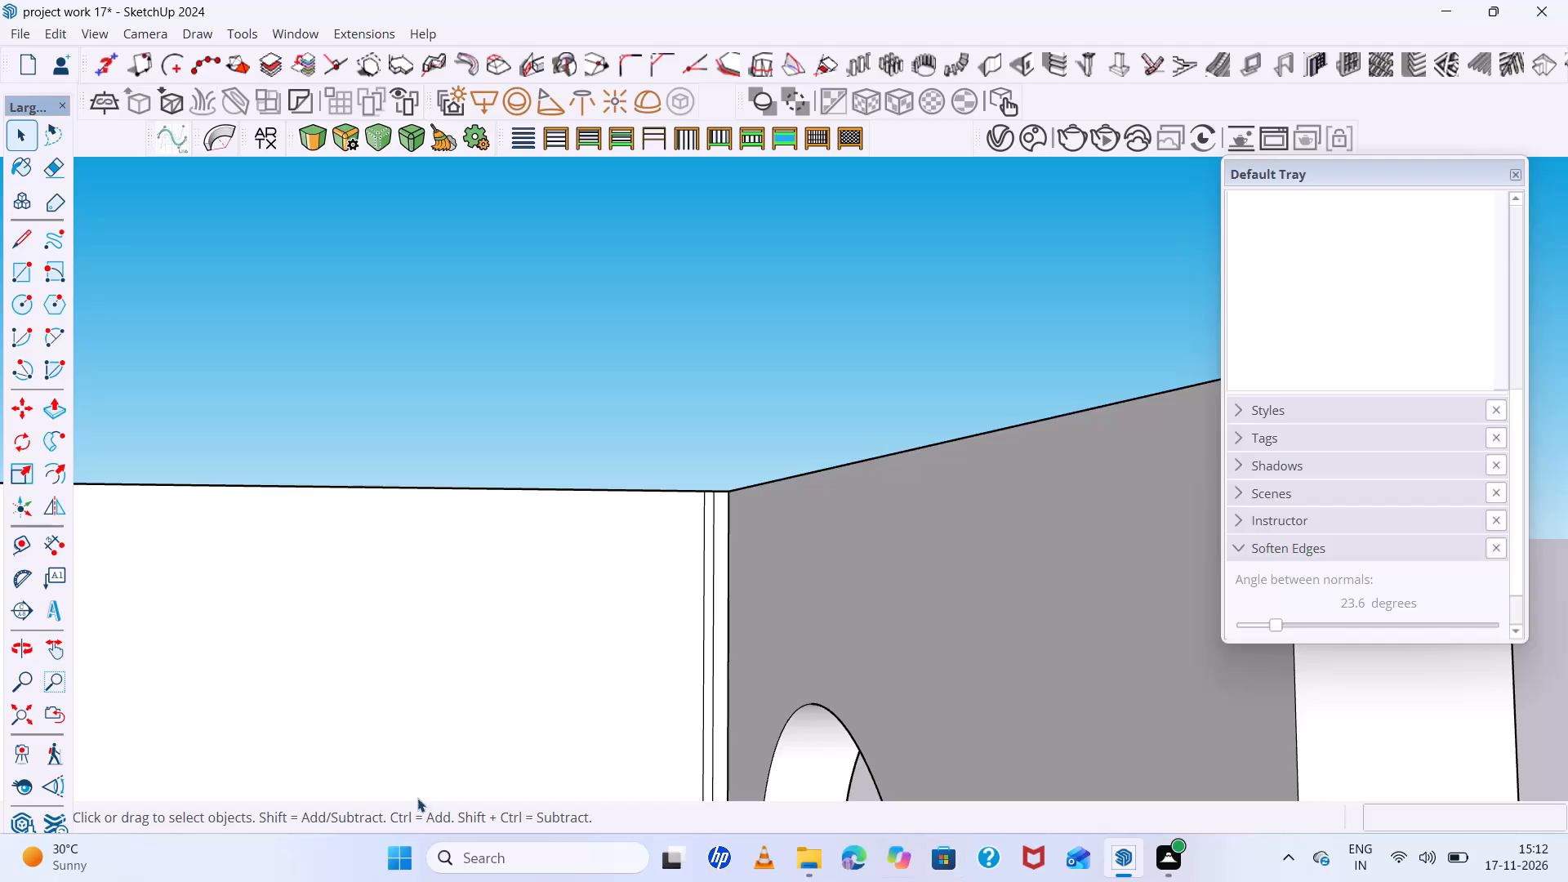
Copy the newly placed wide and narrow corner strips together along the back wall, butting the copy against the narrow strip's inner edge.
scroll(667, 506, down, 5)
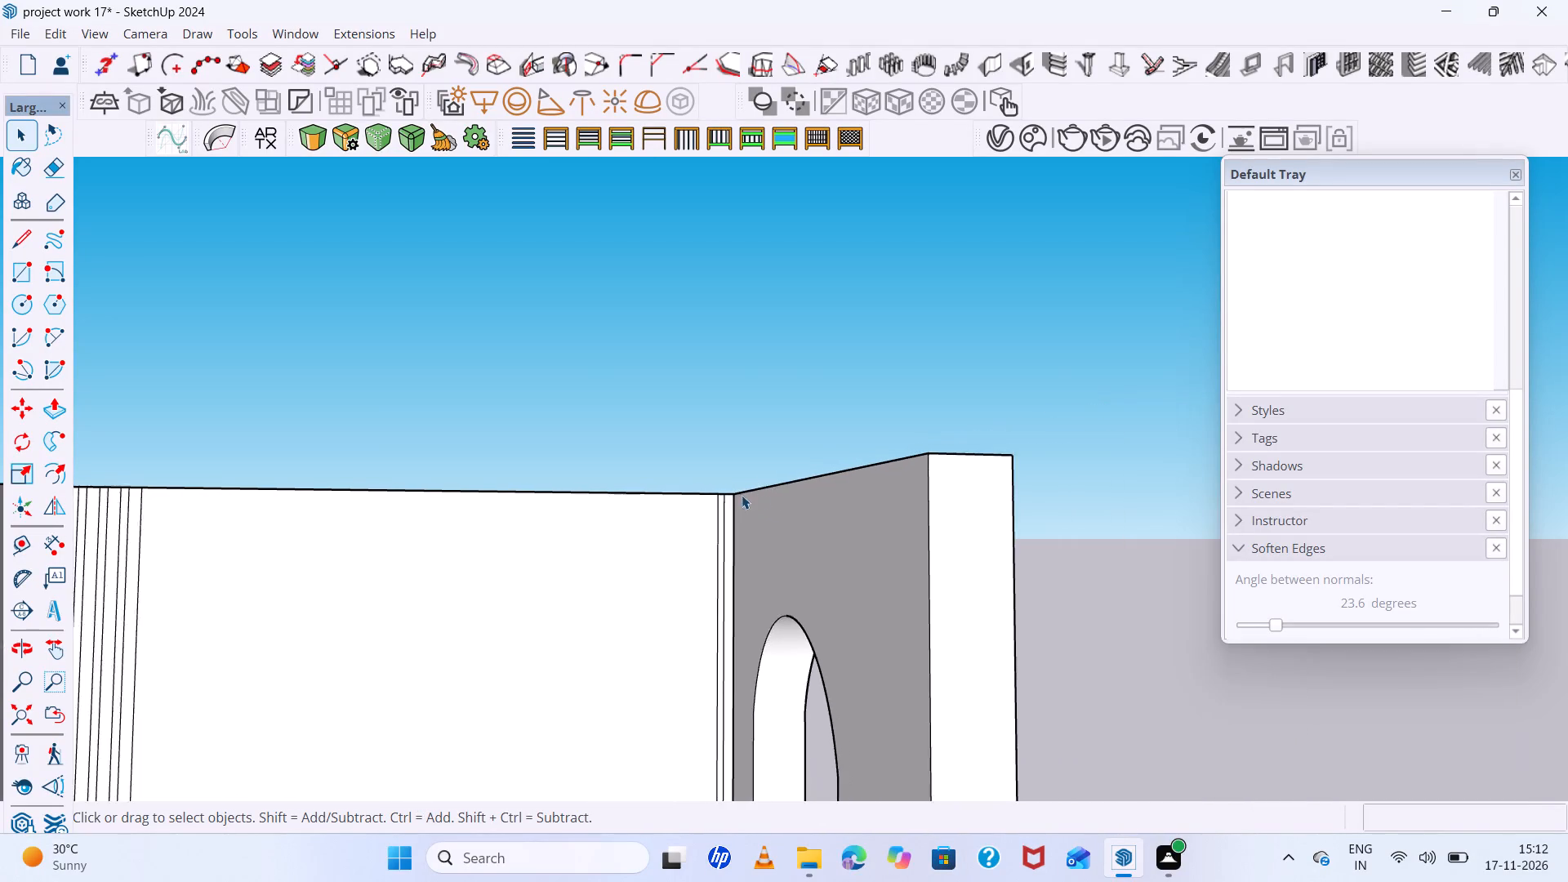
scroll(725, 500, up, 14)
scroll(745, 492, down, 5)
middle_drag(747, 501, 754, 563)
scroll(738, 505, up, 7)
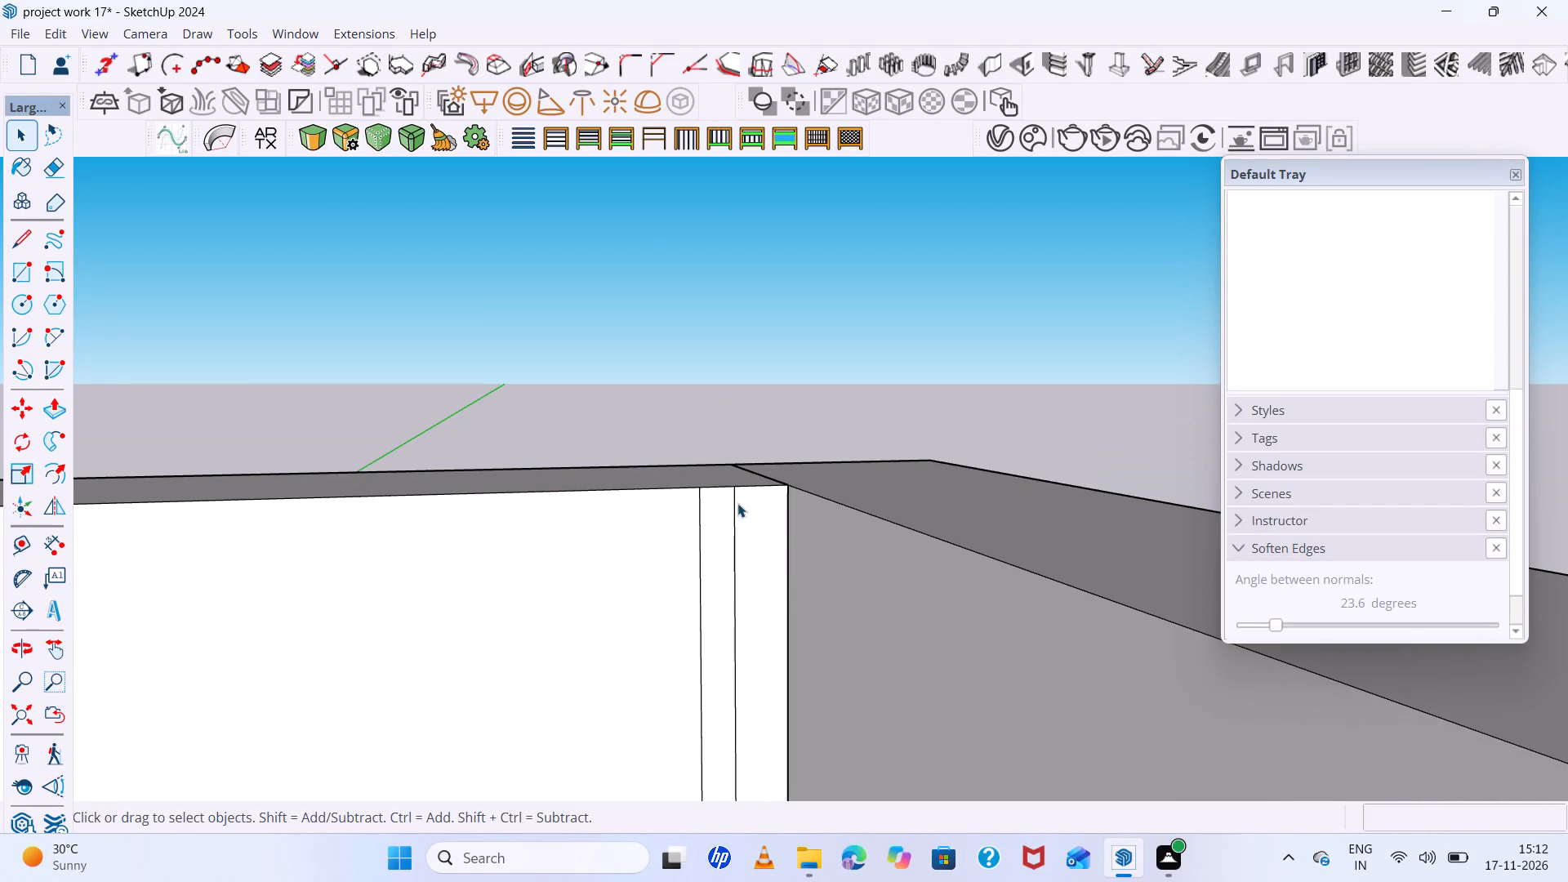
click(718, 518)
scroll(713, 514, down, 7)
triple_click(713, 514)
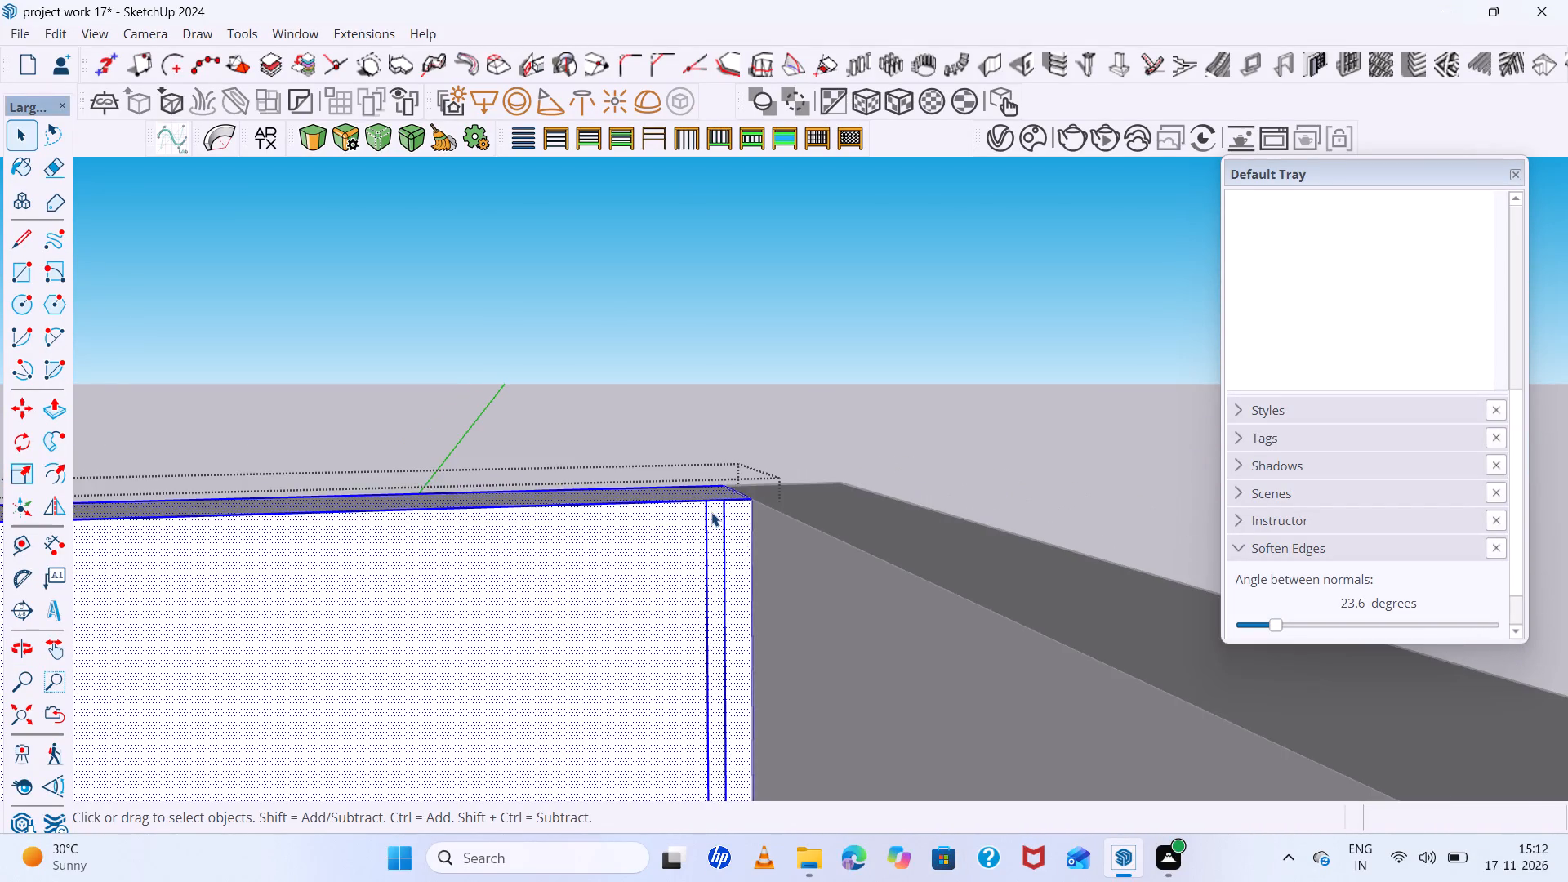
scroll(711, 512, up, 4)
double_click(711, 512)
scroll(755, 508, down, 6)
scroll(755, 508, up, 6)
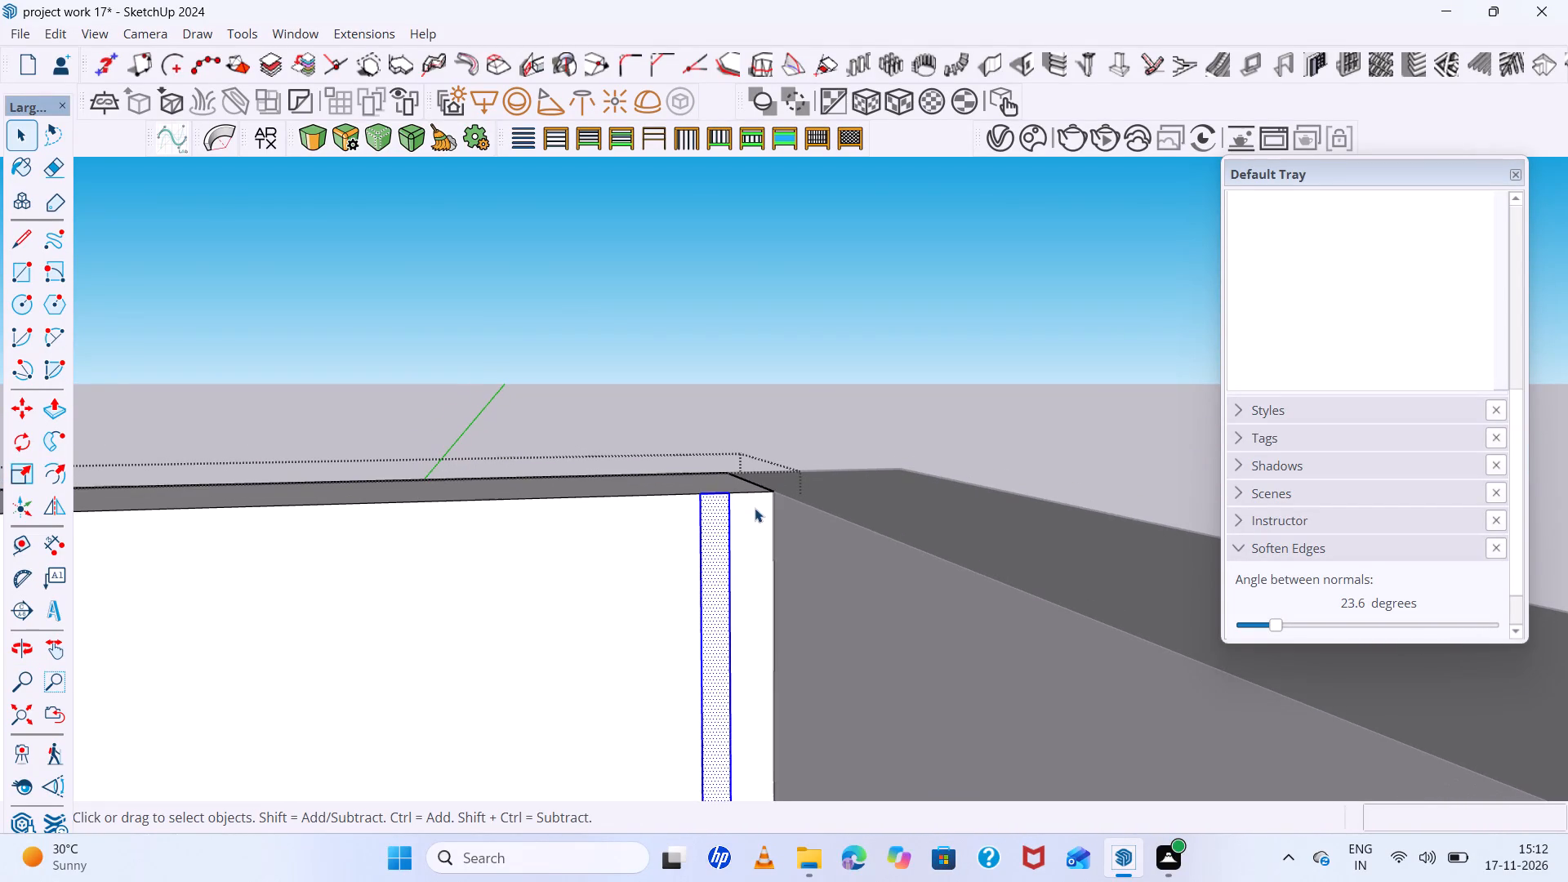
click(755, 508)
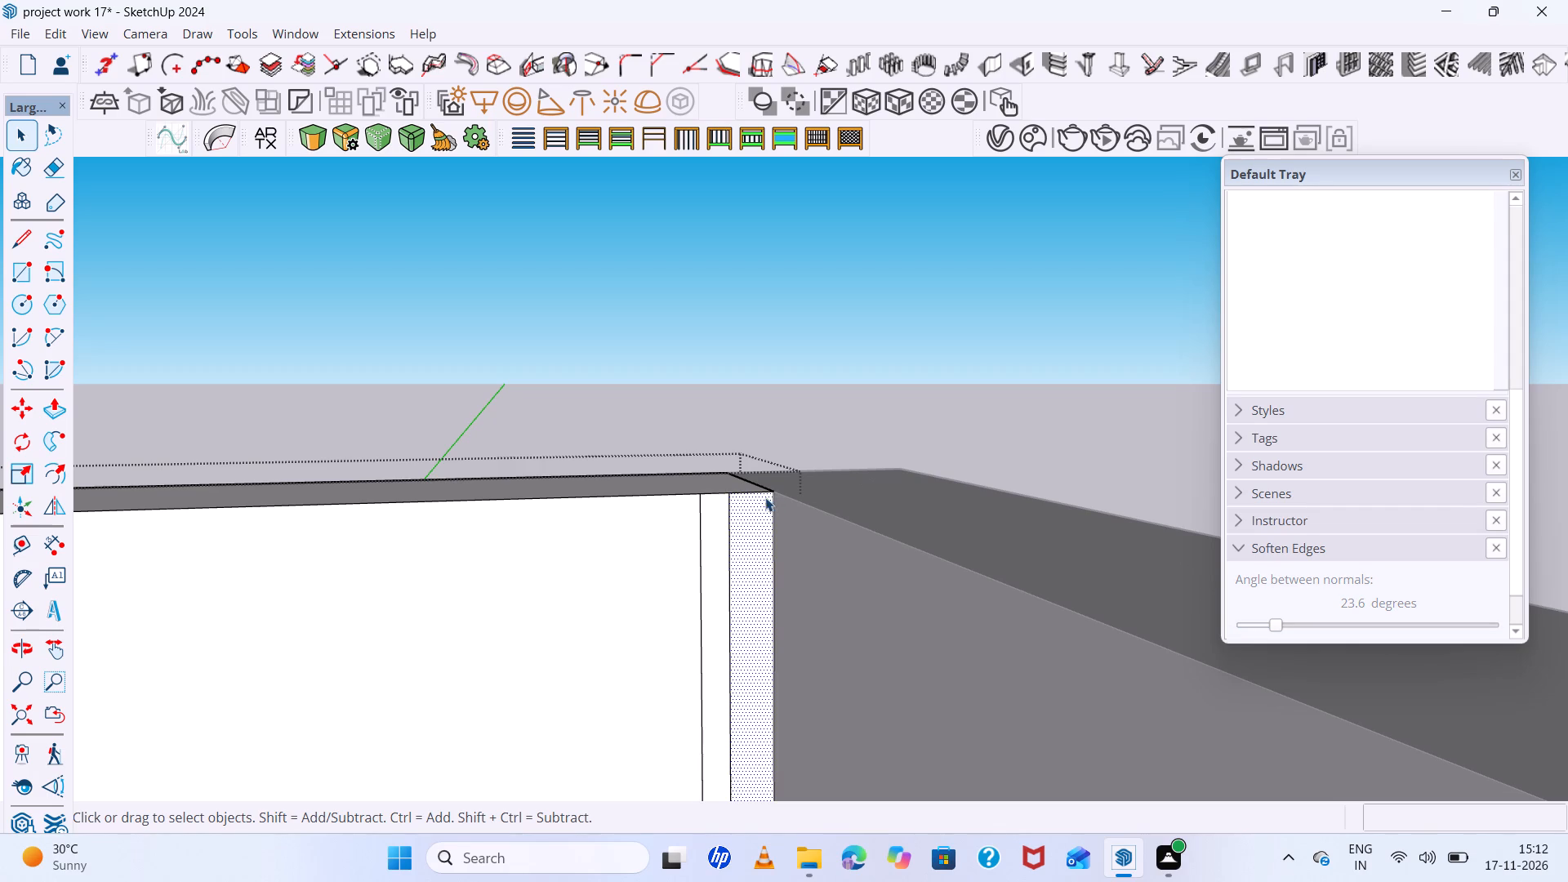
scroll(707, 537, up, 6)
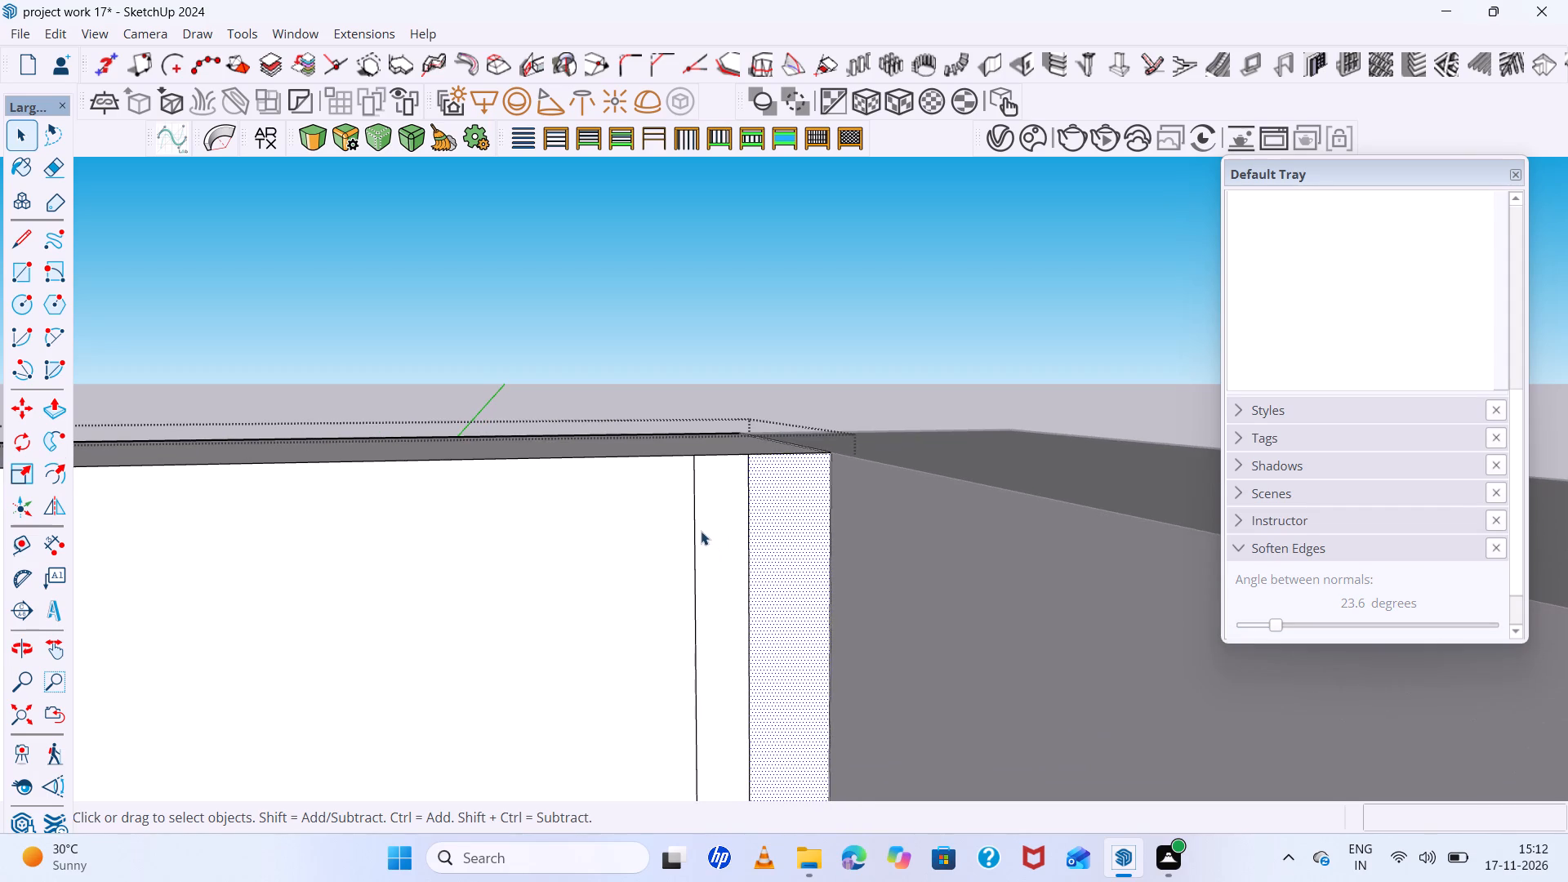
click(701, 531)
shift+click(800, 533)
shift+scroll(746, 520, down, 7)
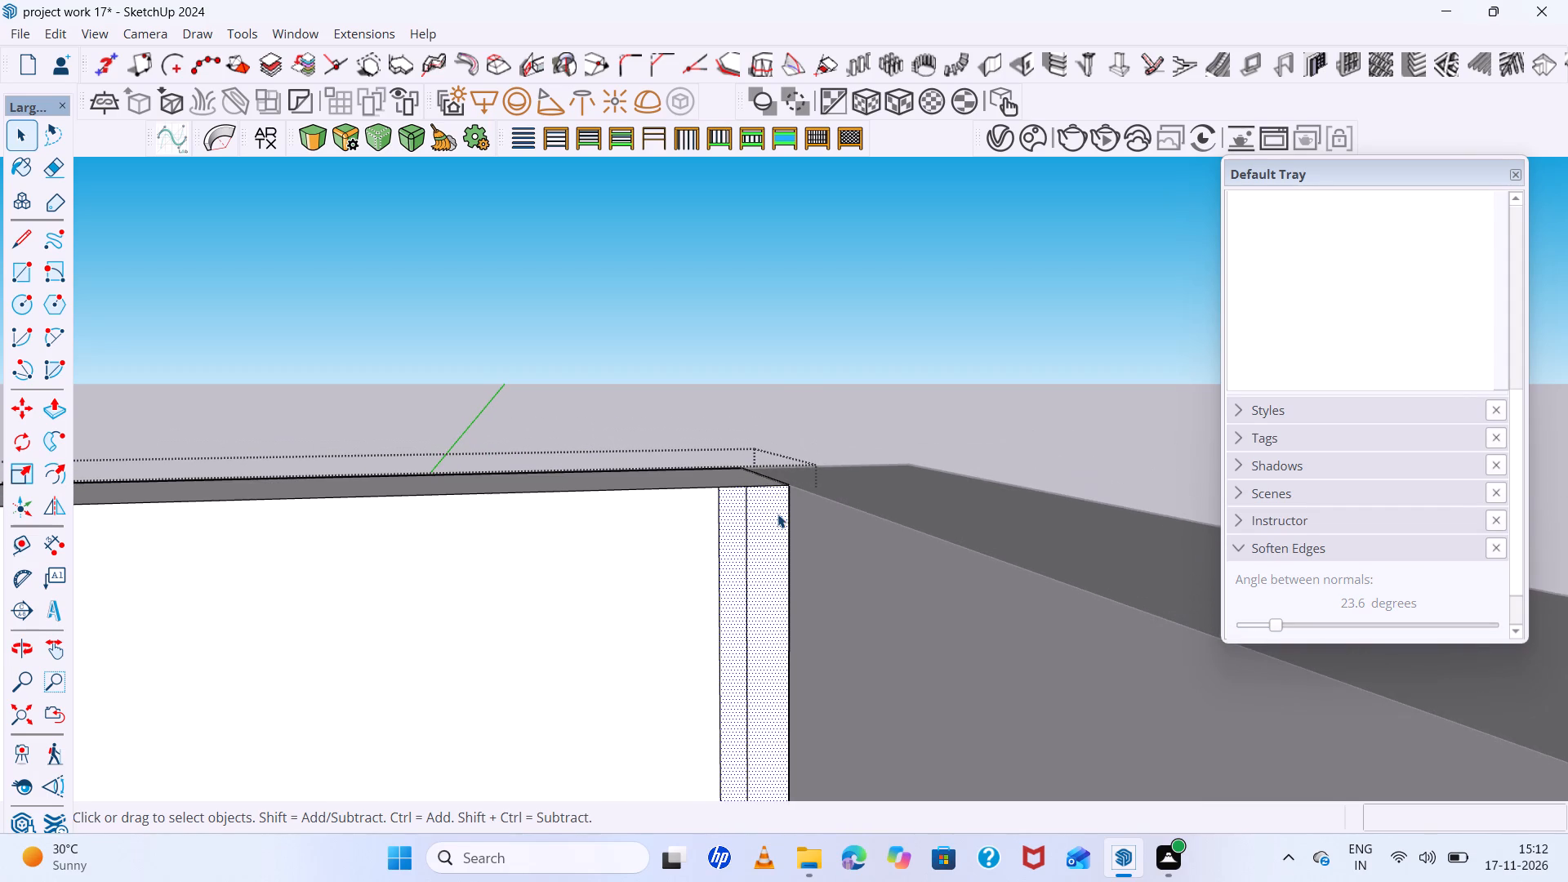
key(m)
scroll(768, 482, up, 6)
double_click(800, 497)
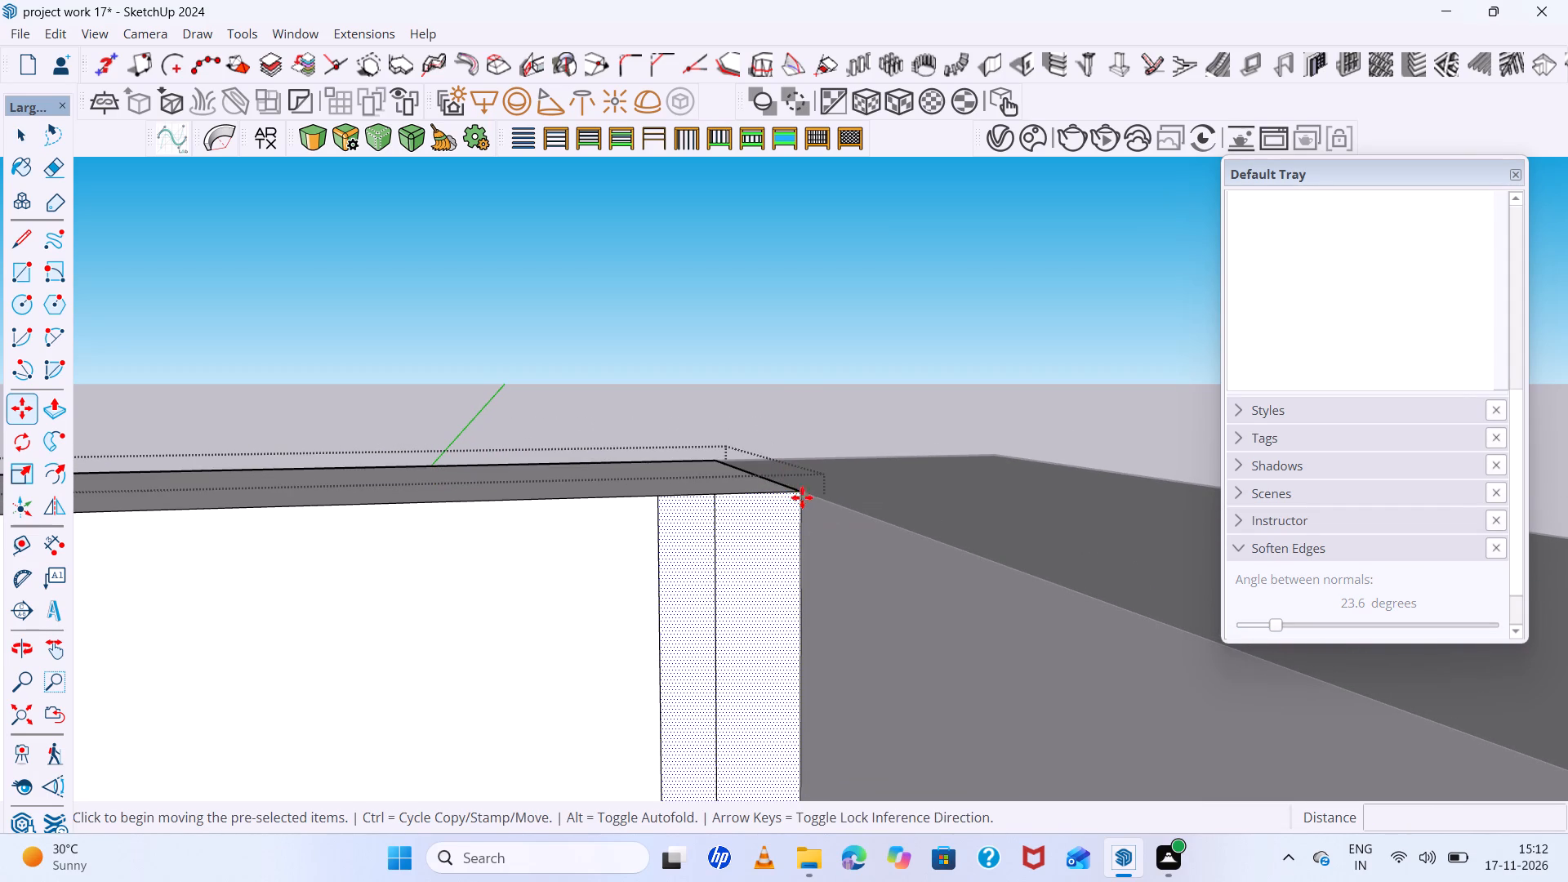
click(798, 497)
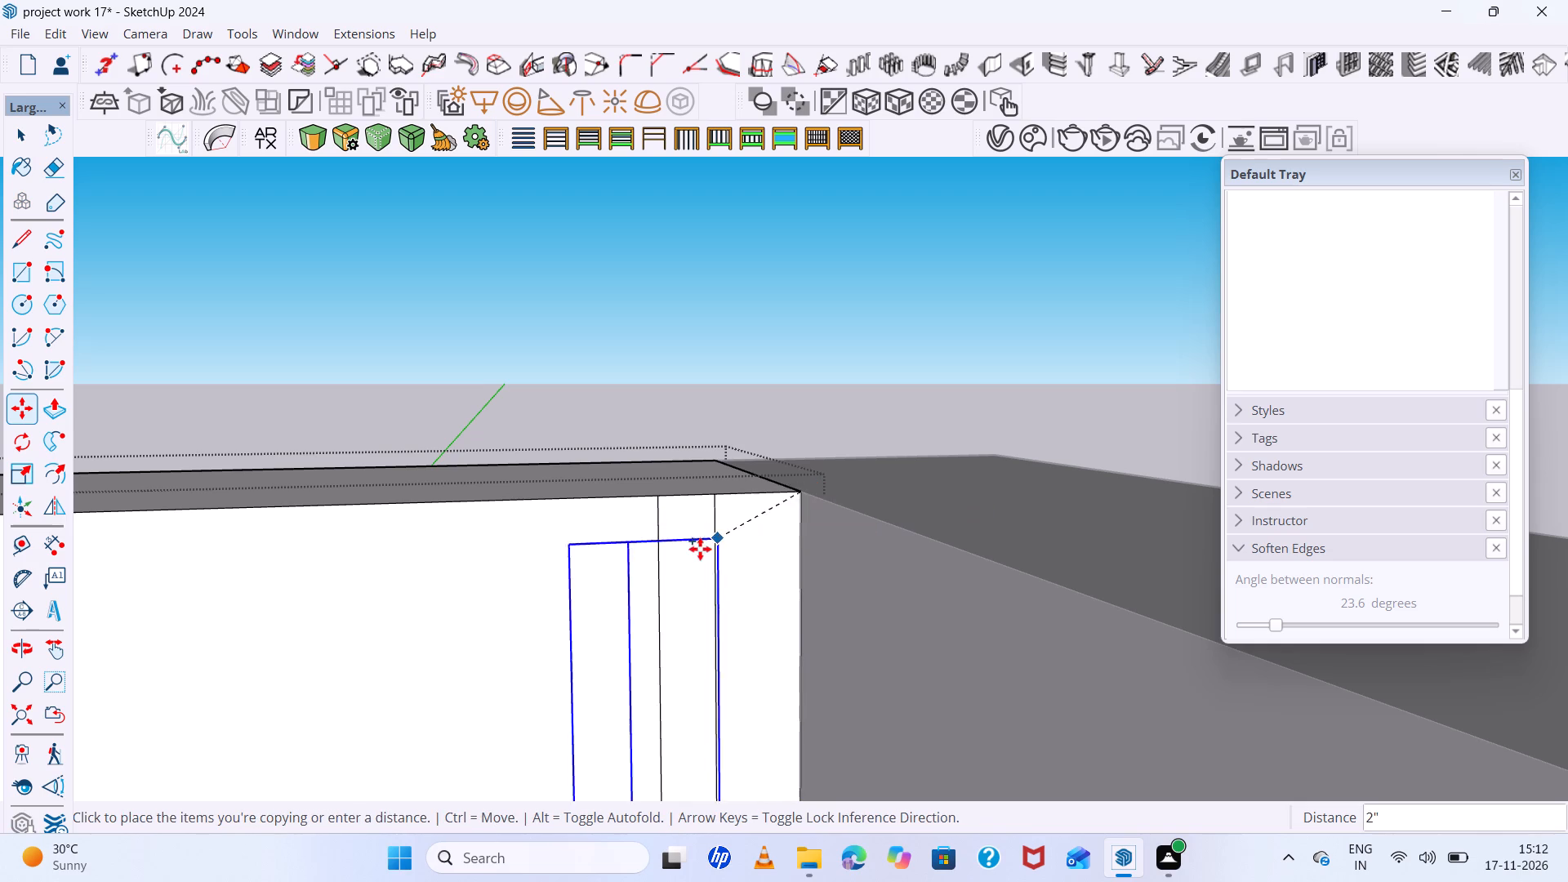
click(661, 501)
Array the copied strip pair 5x across the back wall from the newly detailed corner.
scroll(660, 499, down, 5)
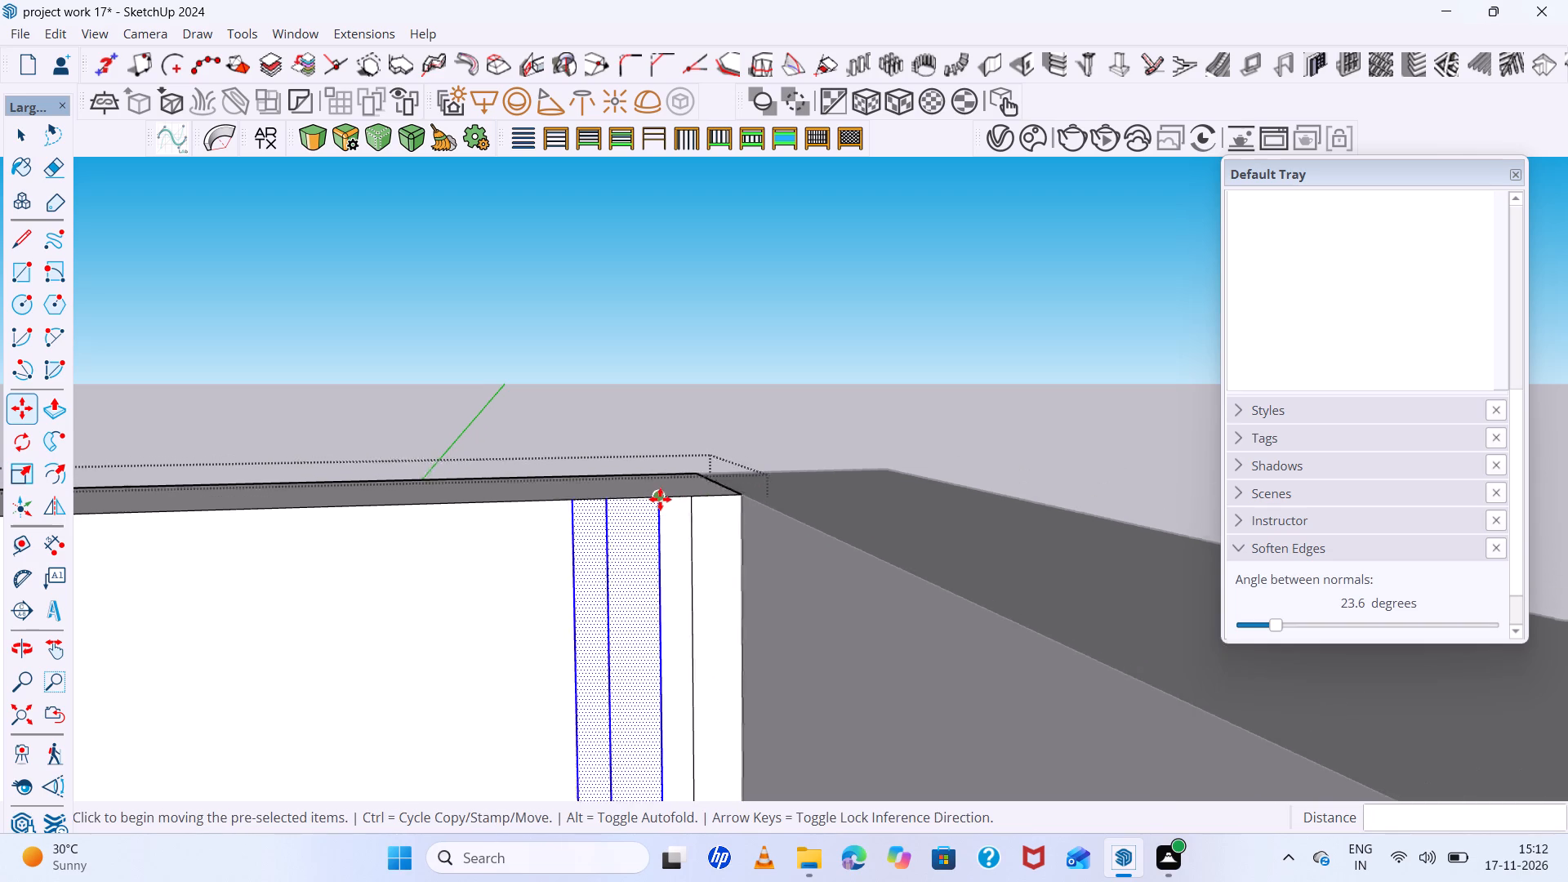
scroll(660, 499, down, 16)
scroll(660, 499, down, 7)
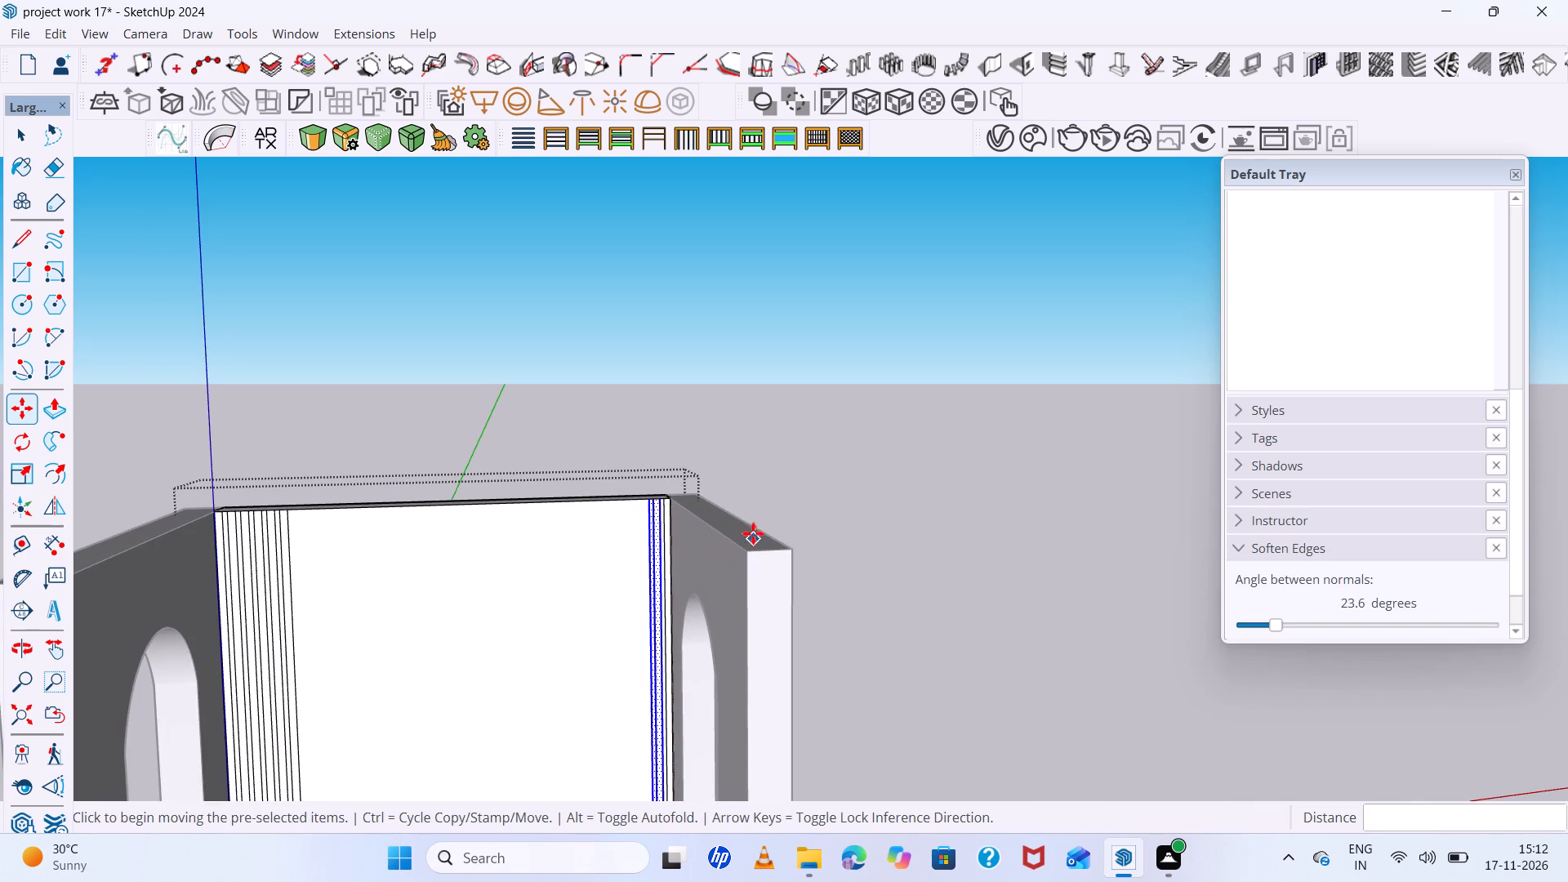
scroll(740, 494, up, 6)
text(5x)
key(Return)
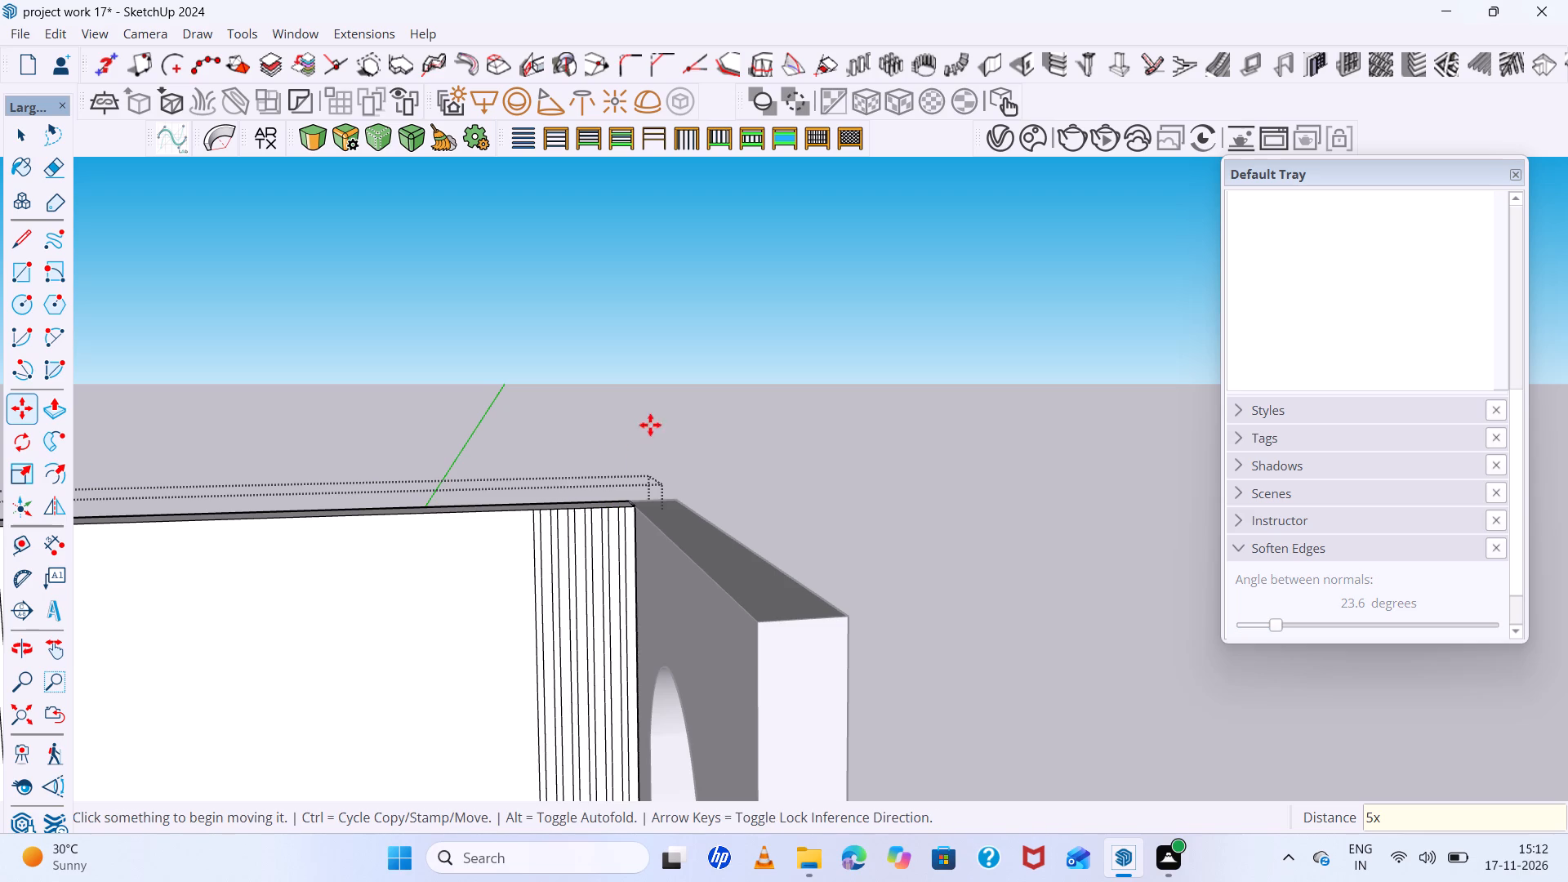
Push/Pull the wide strip at the back wall's originally slatted corner outward by 1".
scroll(616, 451, down, 17)
scroll(787, 577, down, 7)
middle_drag(786, 585, 668, 470)
scroll(644, 550, up, 3)
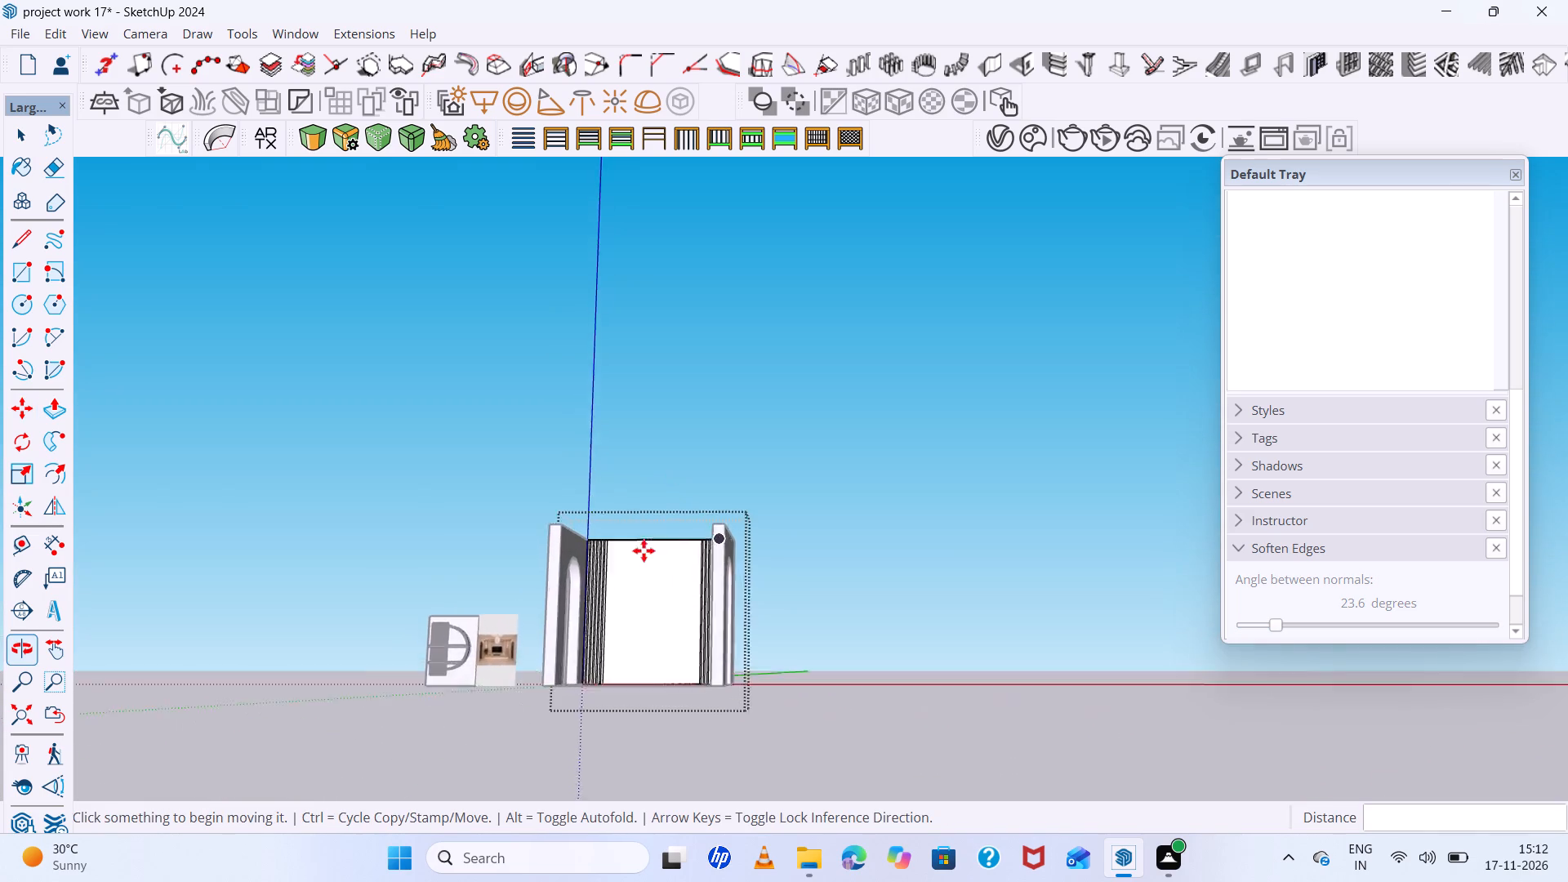
scroll(644, 550, up, 7)
scroll(536, 521, up, 10)
scroll(528, 507, down, 9)
middle_drag(615, 552, 657, 776)
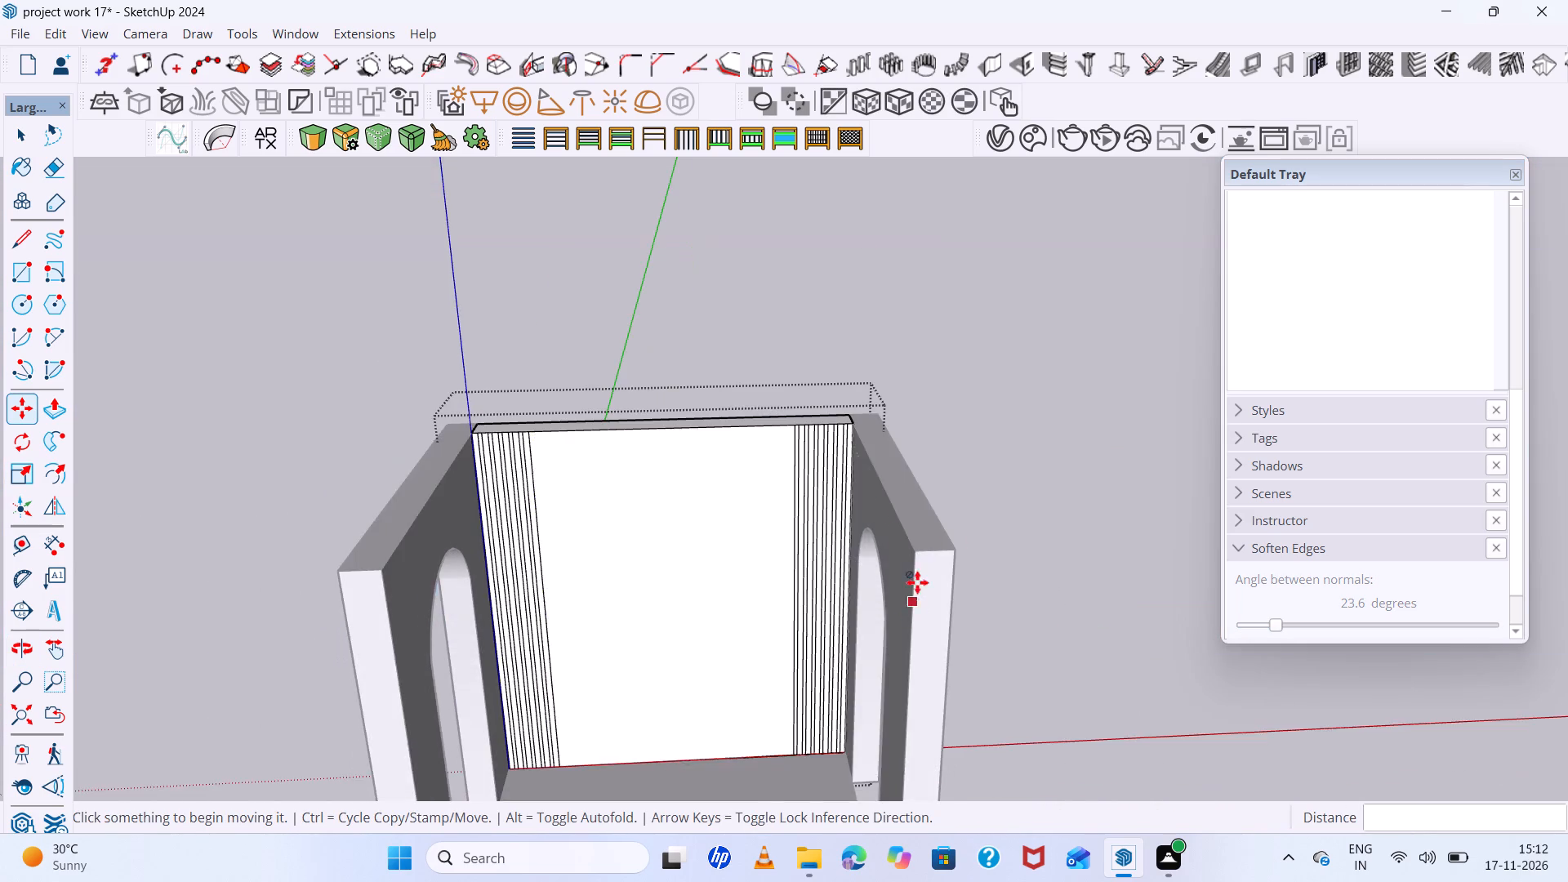
scroll(976, 532, up, 7)
key(space)
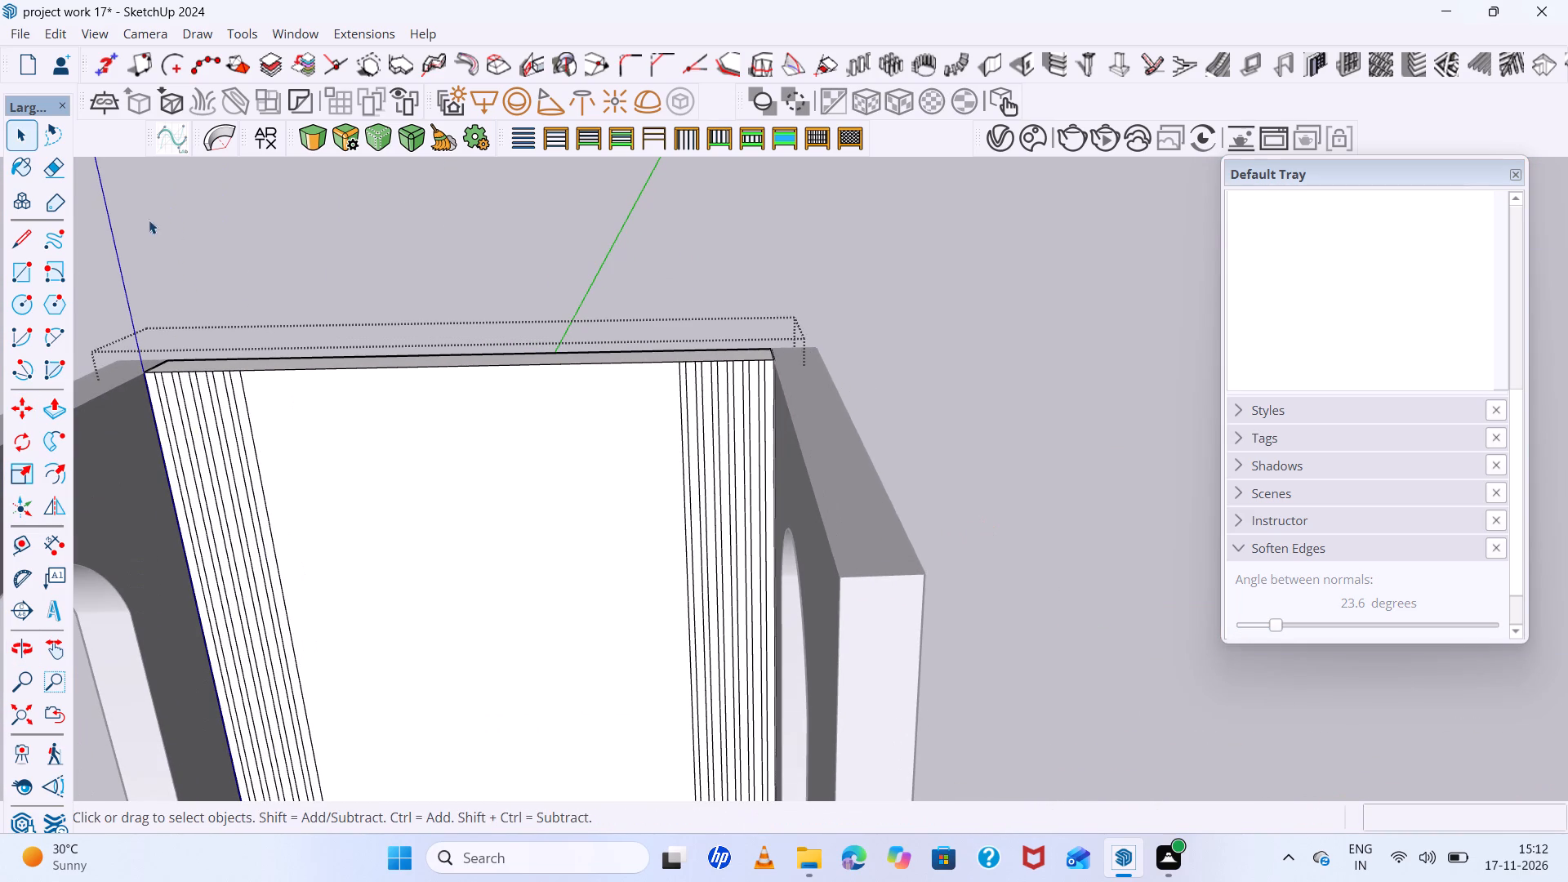
scroll(182, 393, up, 13)
click(112, 354)
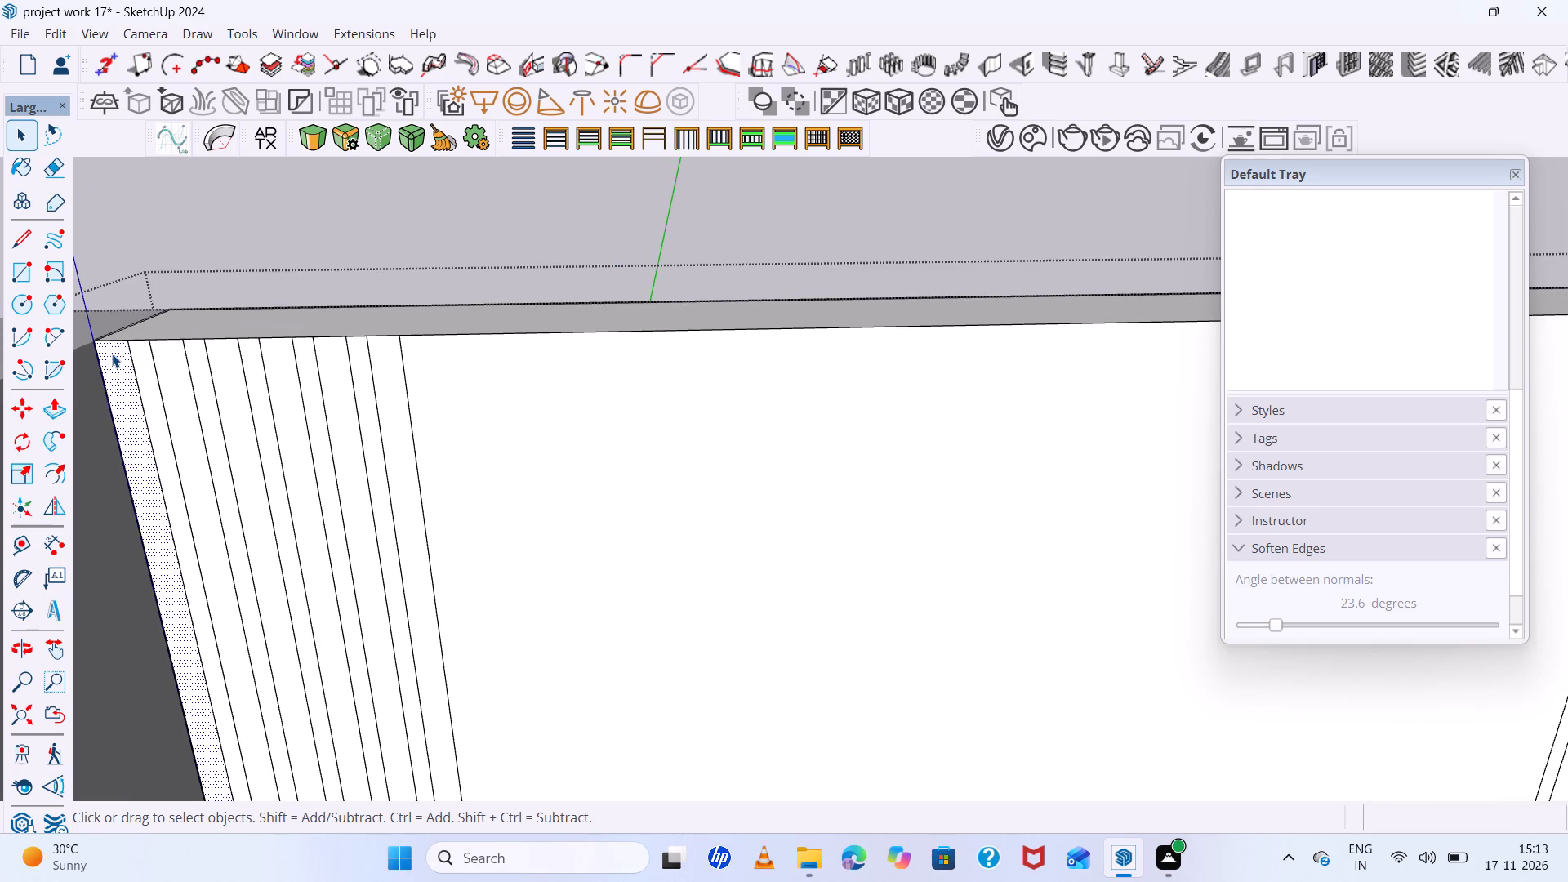
scroll(112, 354, up, 6)
scroll(112, 354, down, 6)
middle_drag(112, 354, 216, 386)
scroll(357, 356, down, 4)
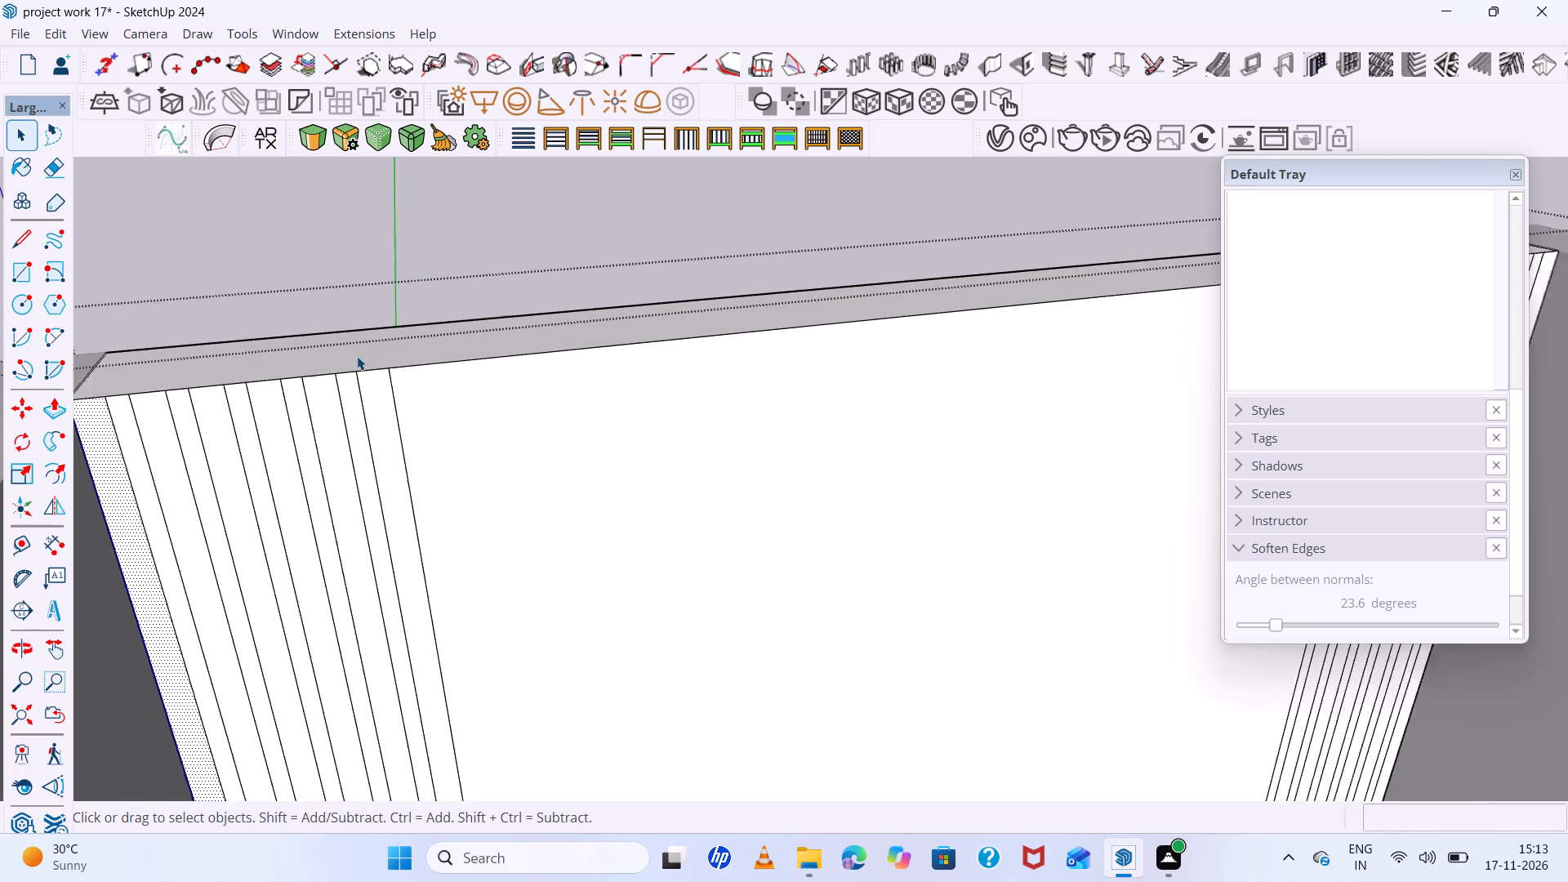
scroll(357, 356, down, 3)
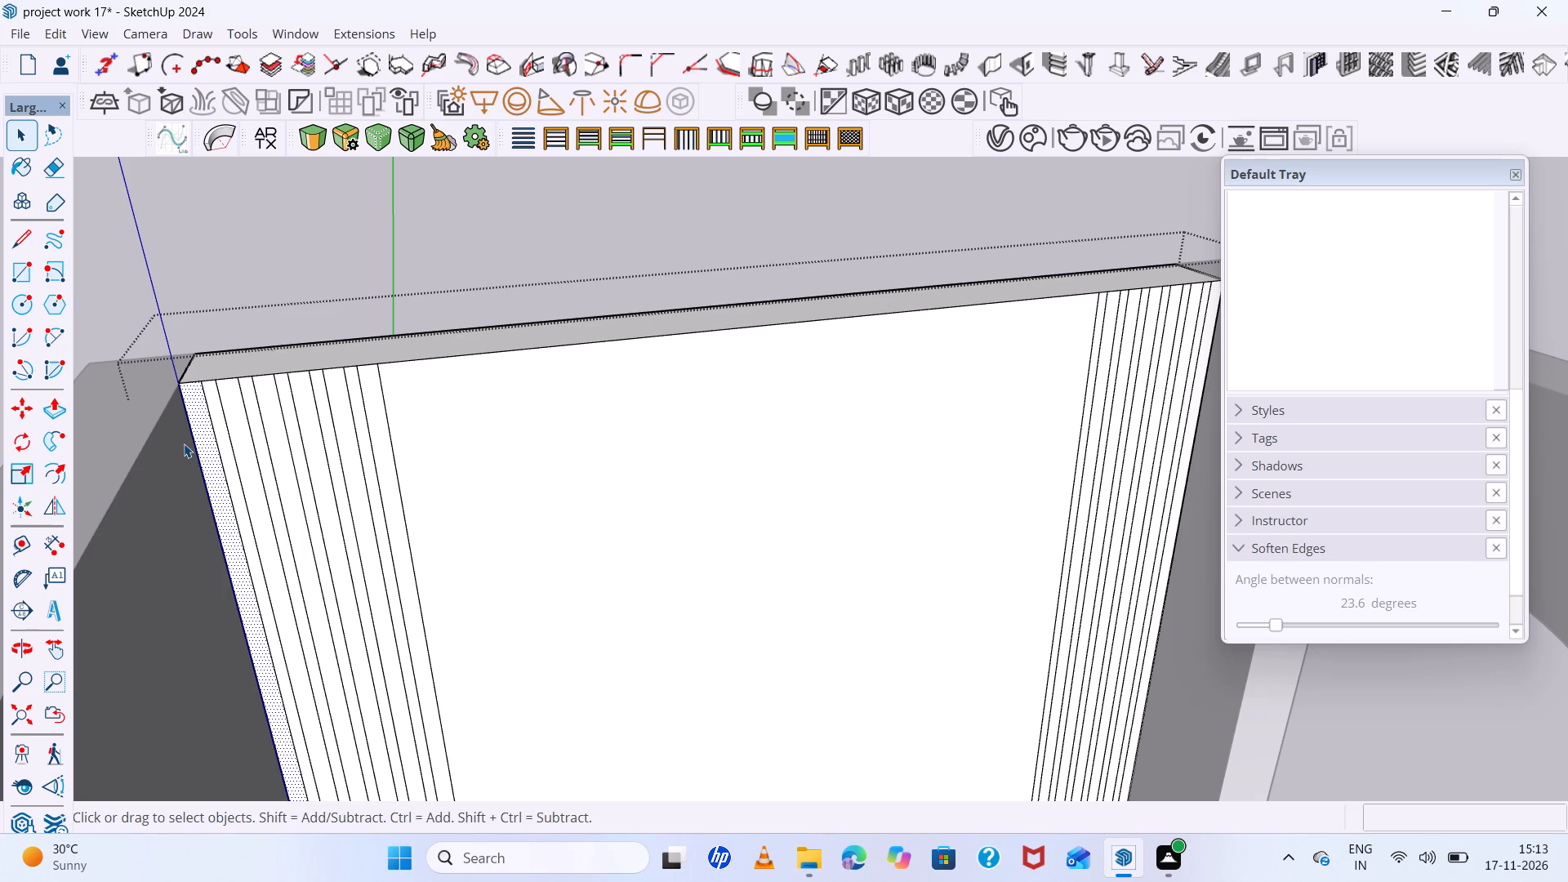
key(p)
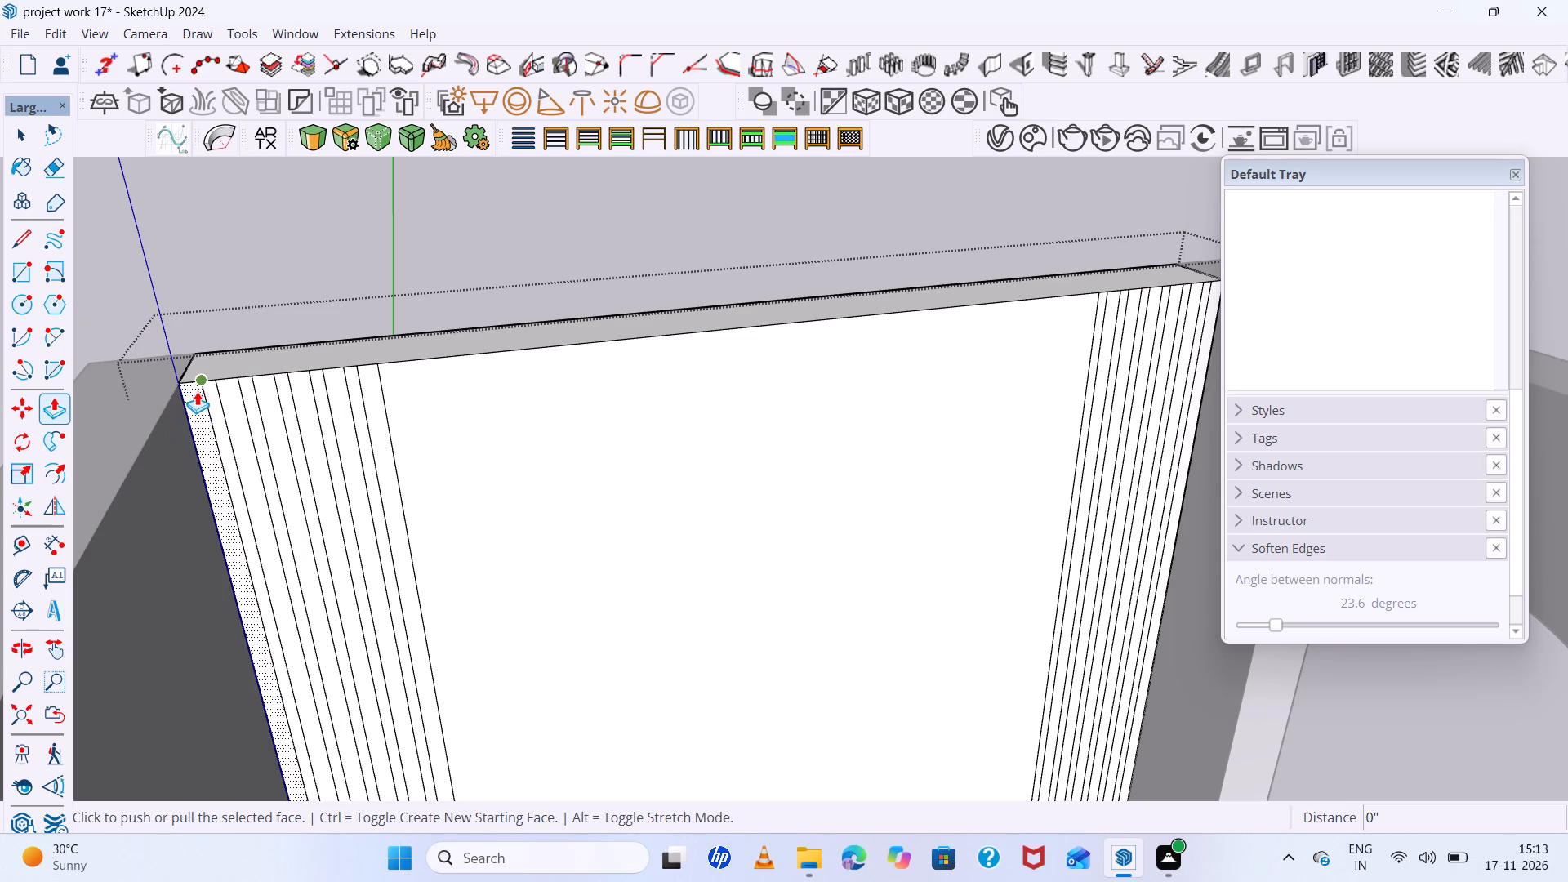
click(197, 391)
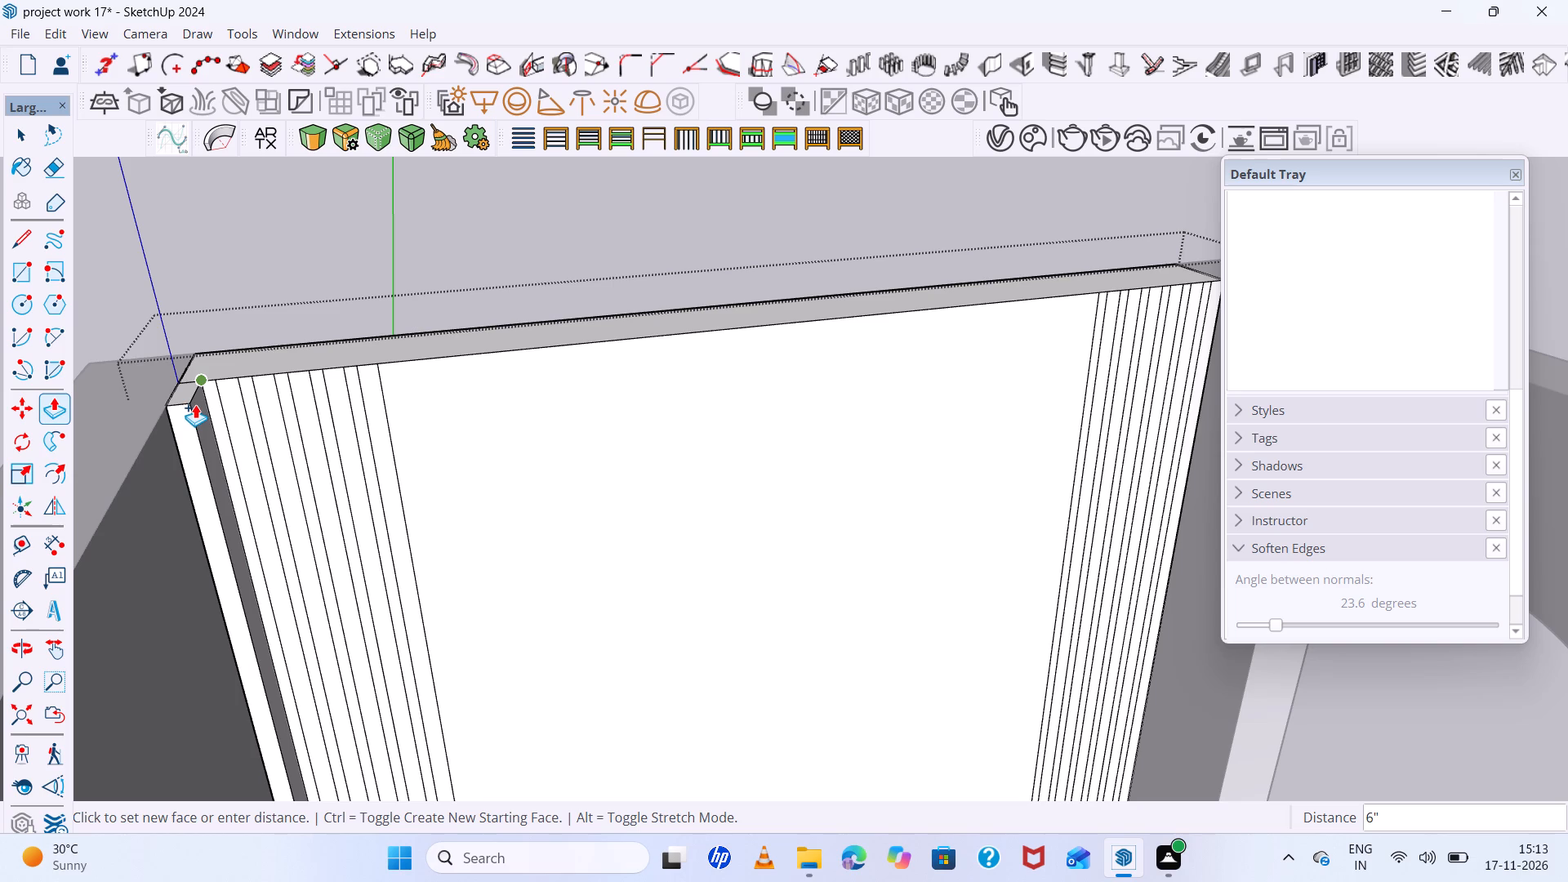
key(1)
key(Return)
Pull the other five wide strips on the originally slatted side out by the same 1".
scroll(216, 355, up, 5)
scroll(224, 439, up, 4)
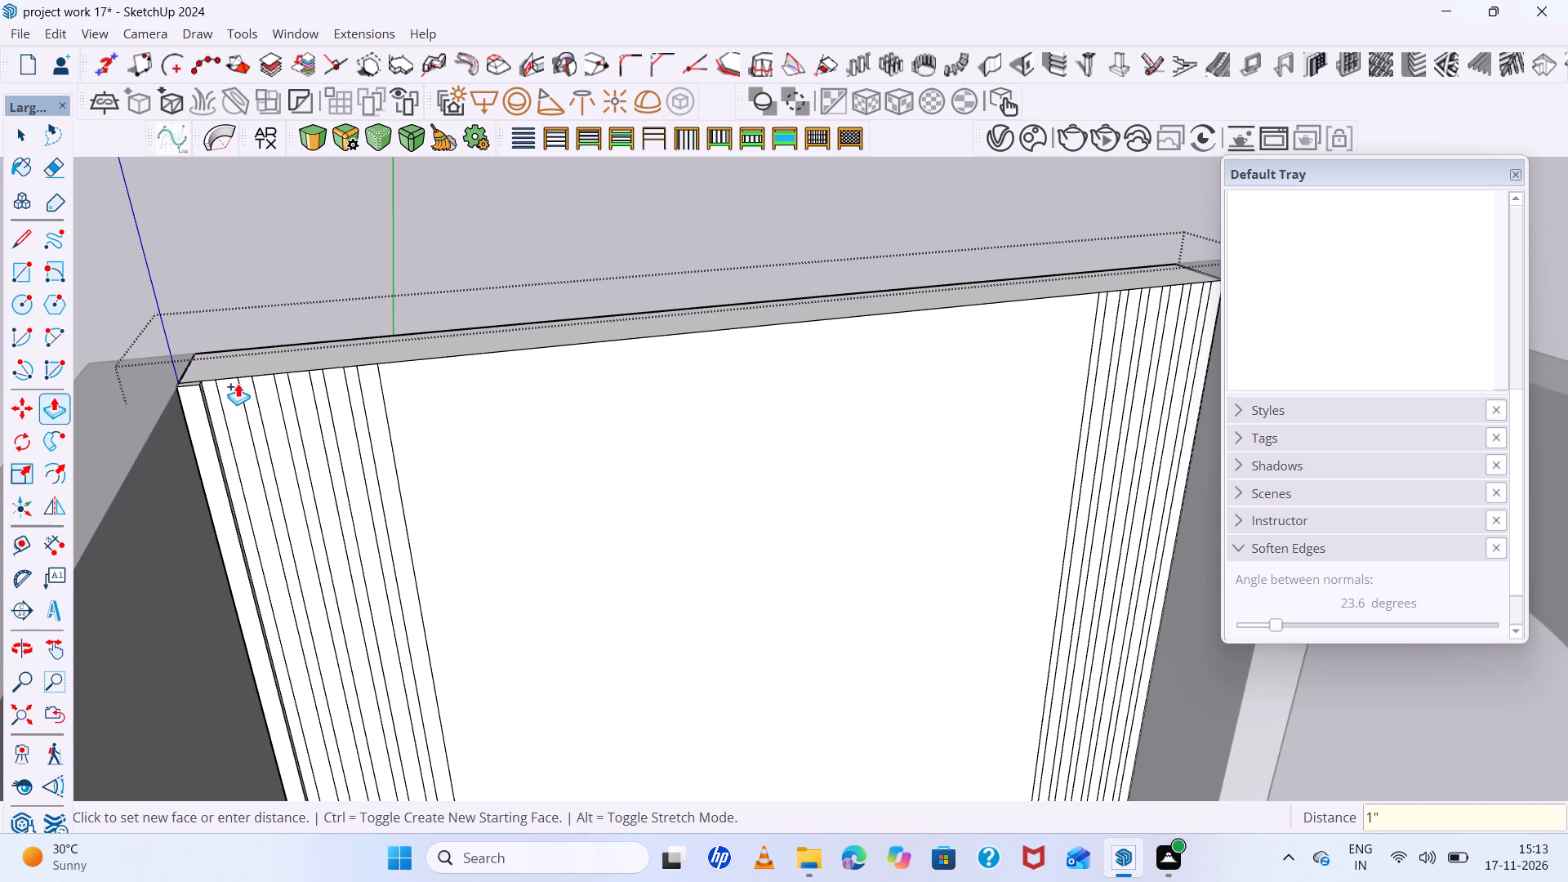
scroll(238, 383, up, 3)
double_click(229, 392)
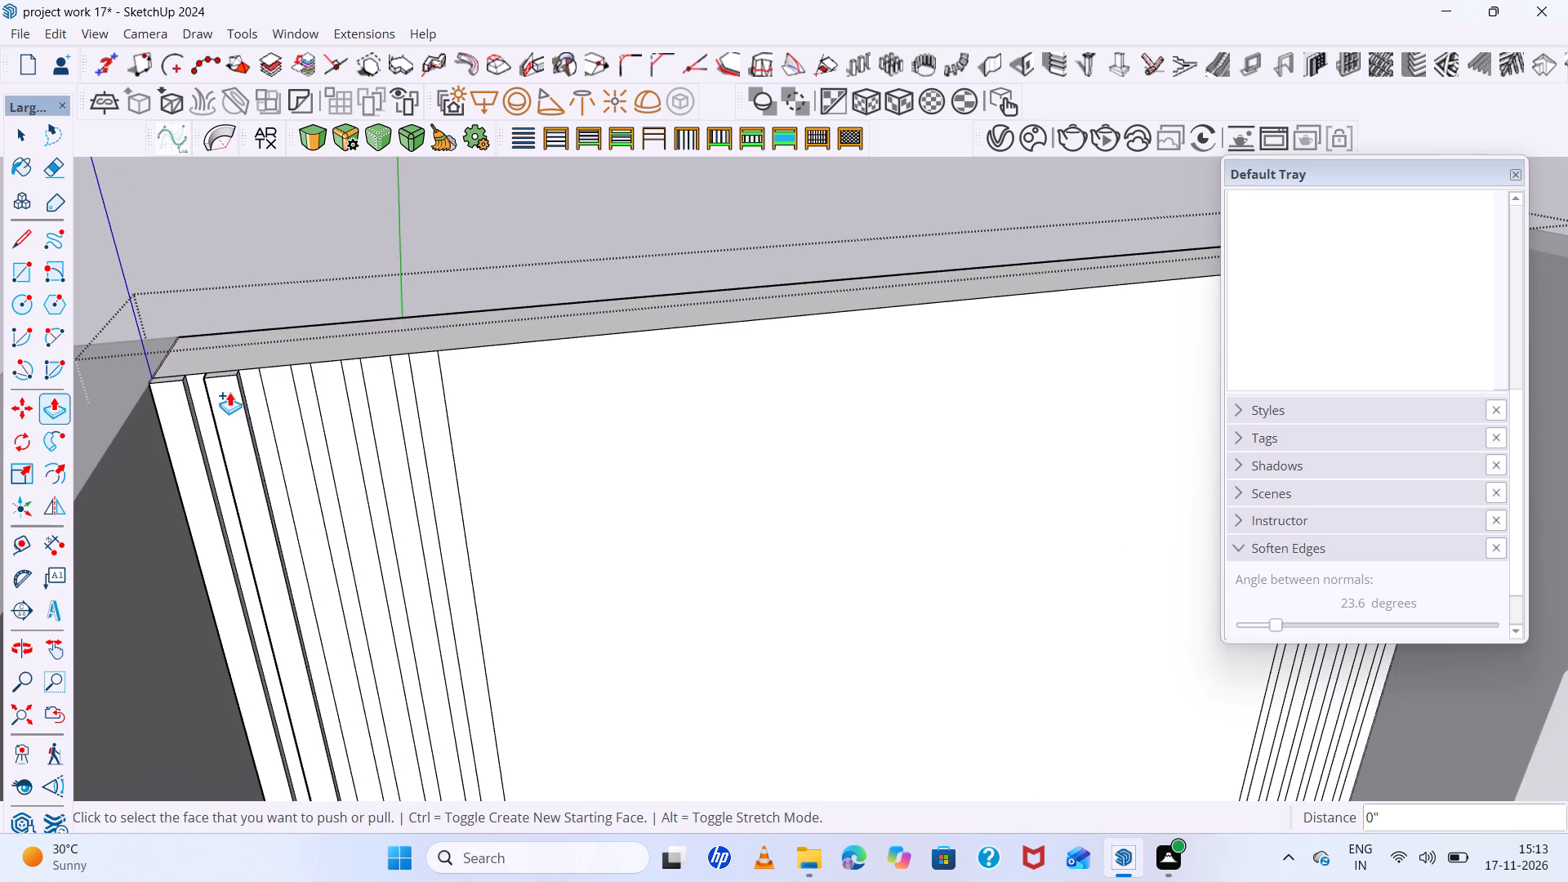
double_click(283, 380)
double_click(340, 377)
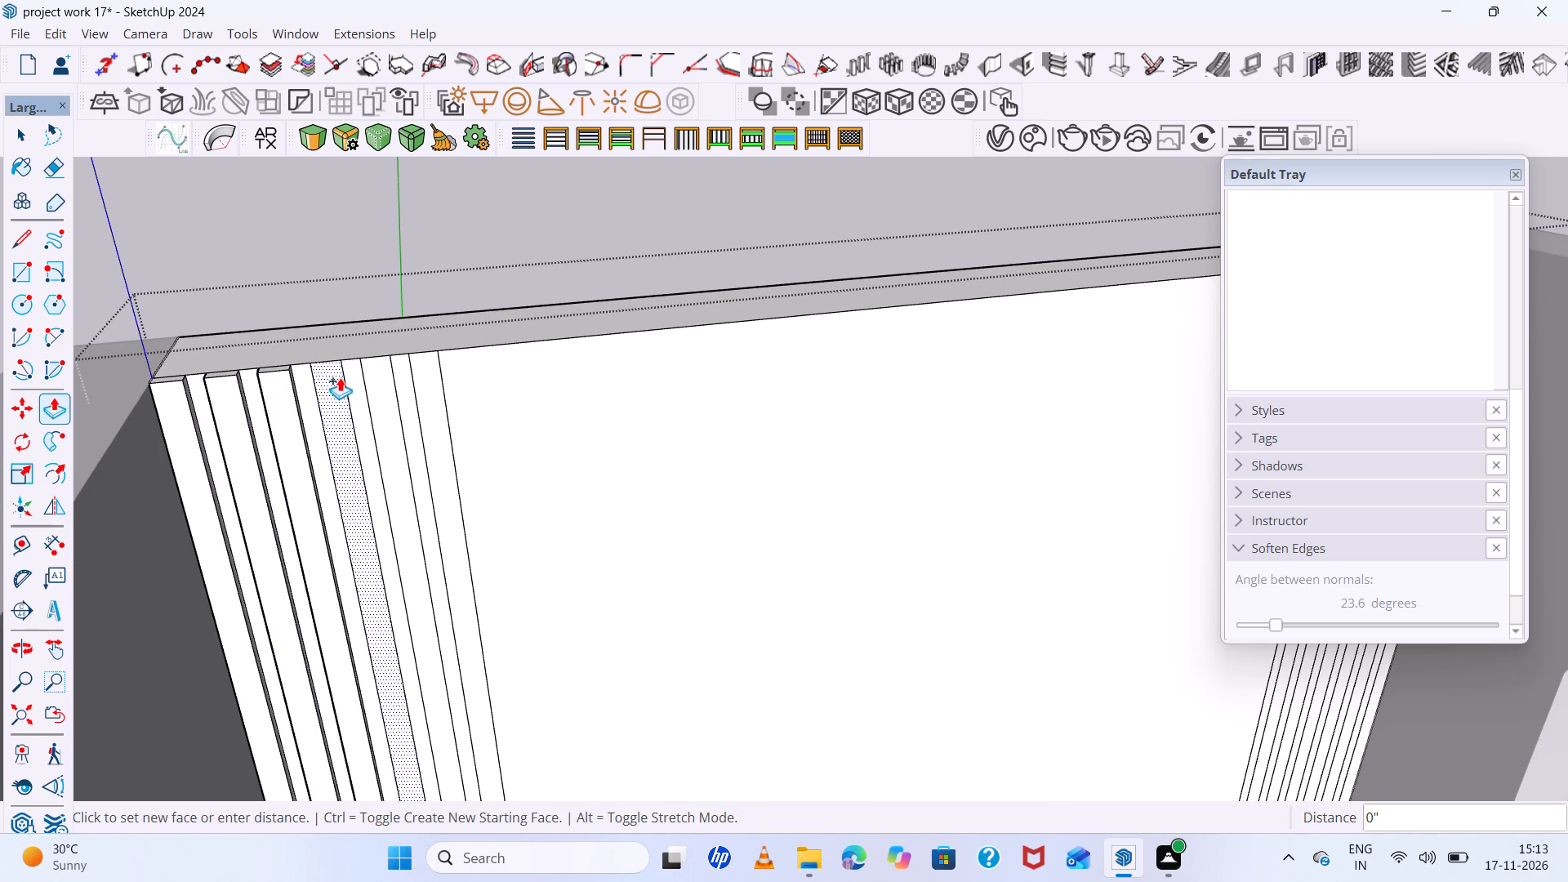
double_click(376, 376)
double_click(421, 376)
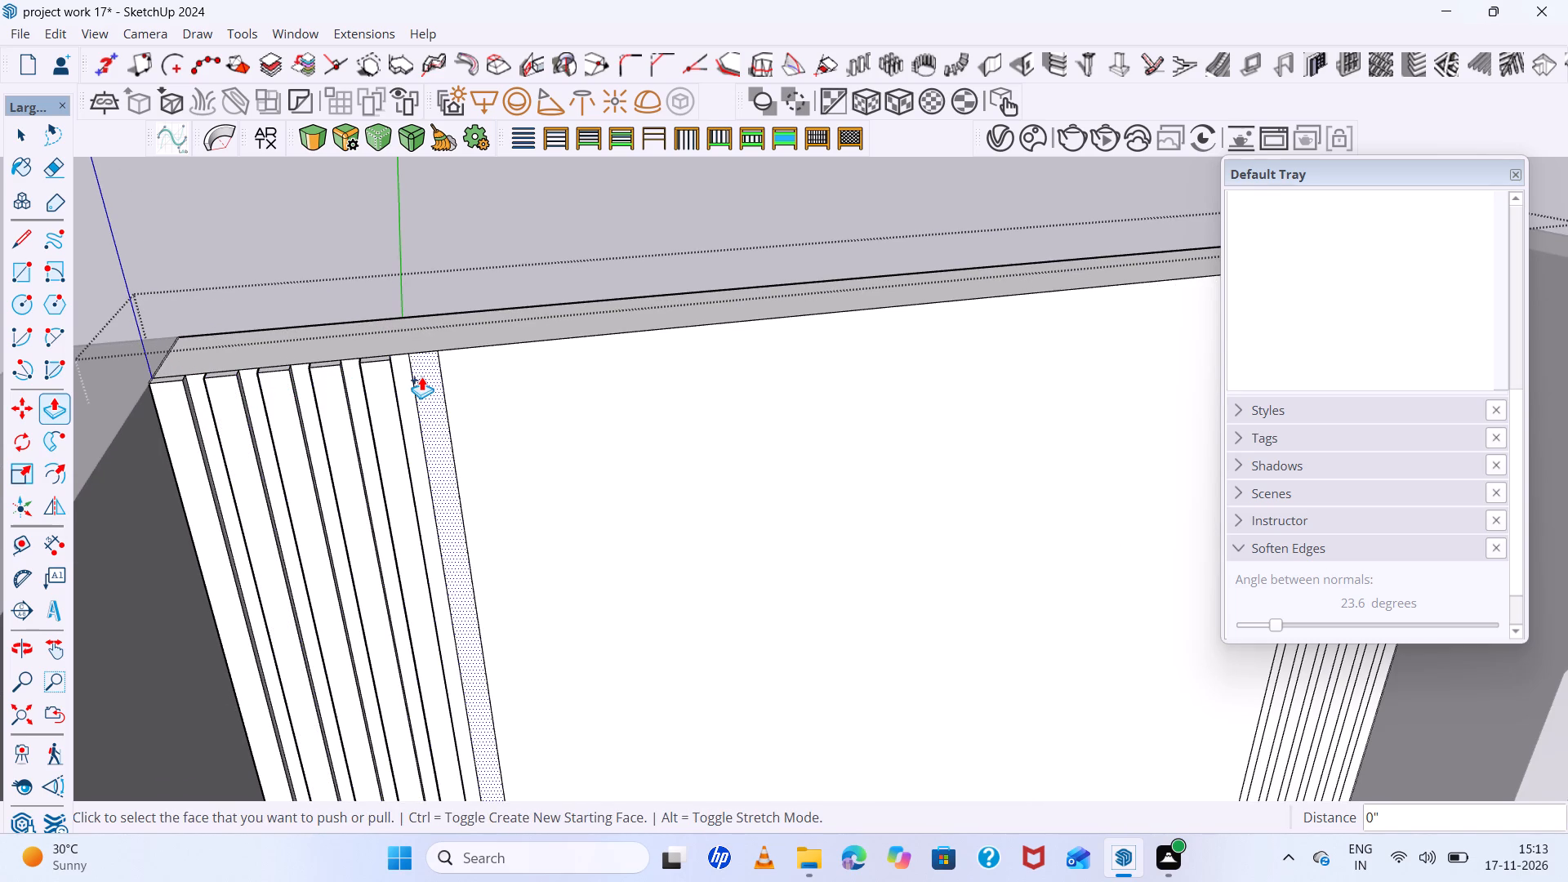
Pull the five wide strips nearest the opposite corner of the back wall out by the same 1".
scroll(359, 368, down, 12)
scroll(1157, 286, up, 4)
scroll(672, 331, up, 3)
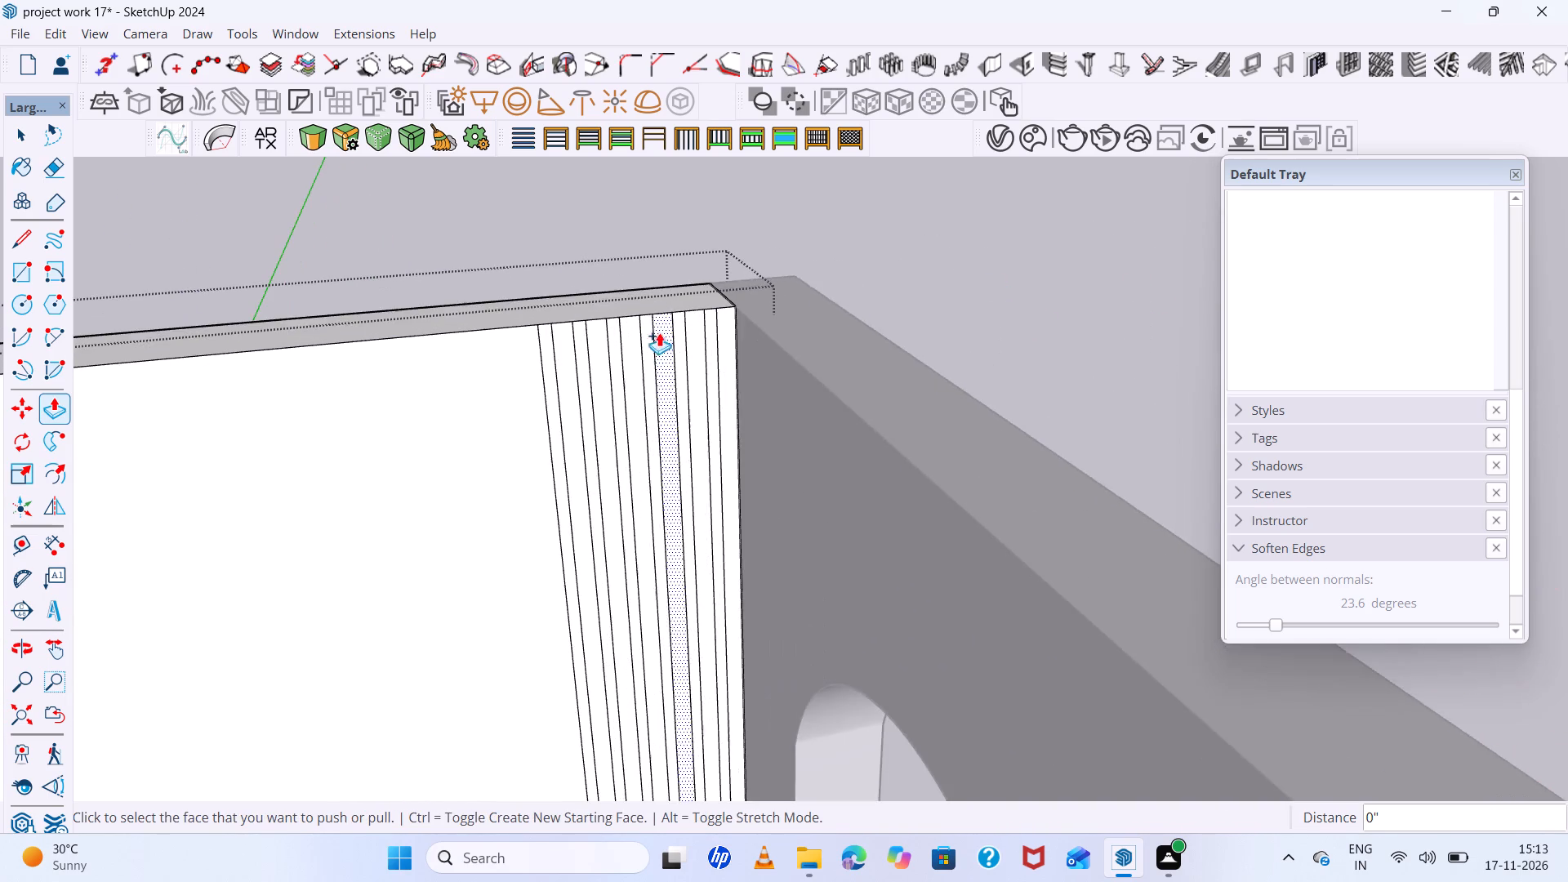
scroll(659, 332, up, 5)
scroll(557, 336, up, 5)
scroll(556, 336, down, 5)
scroll(791, 310, up, 4)
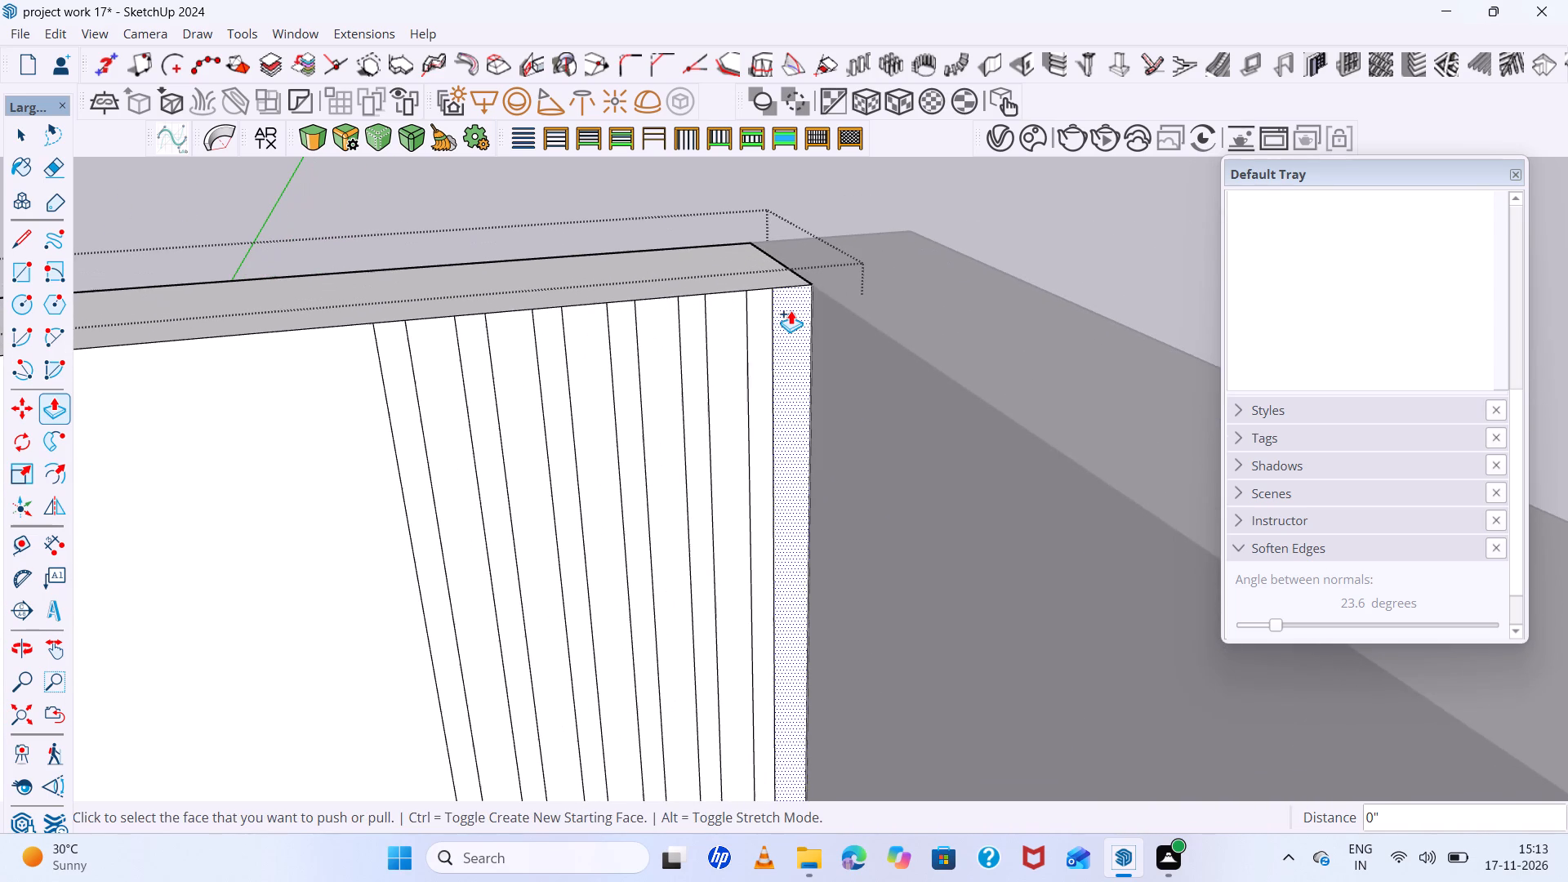
double_click(791, 310)
double_click(738, 327)
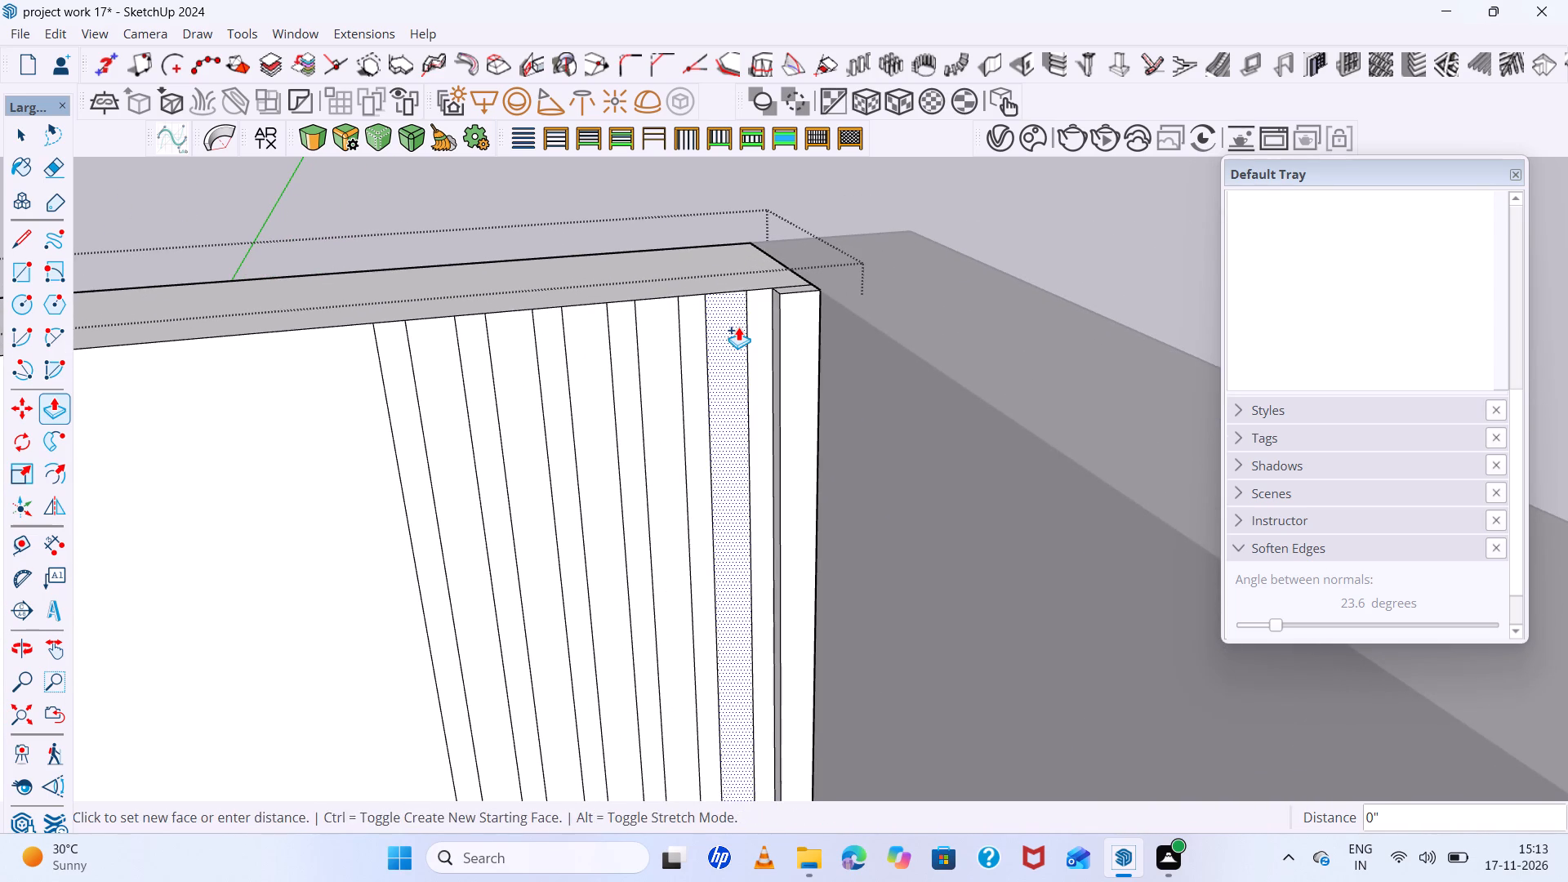
double_click(664, 336)
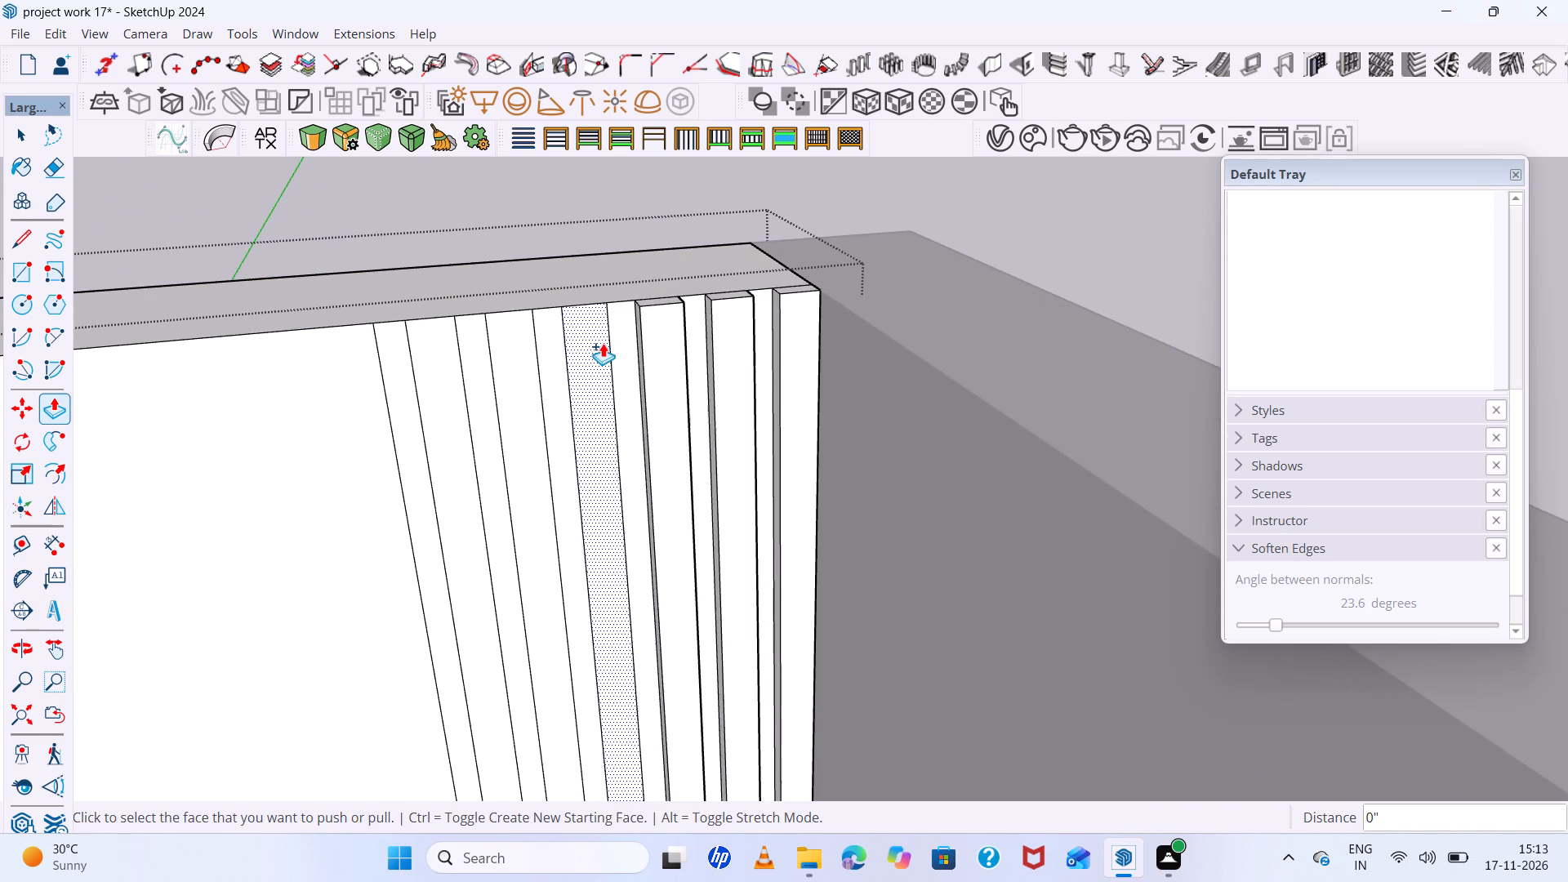
double_click(602, 344)
click(508, 346)
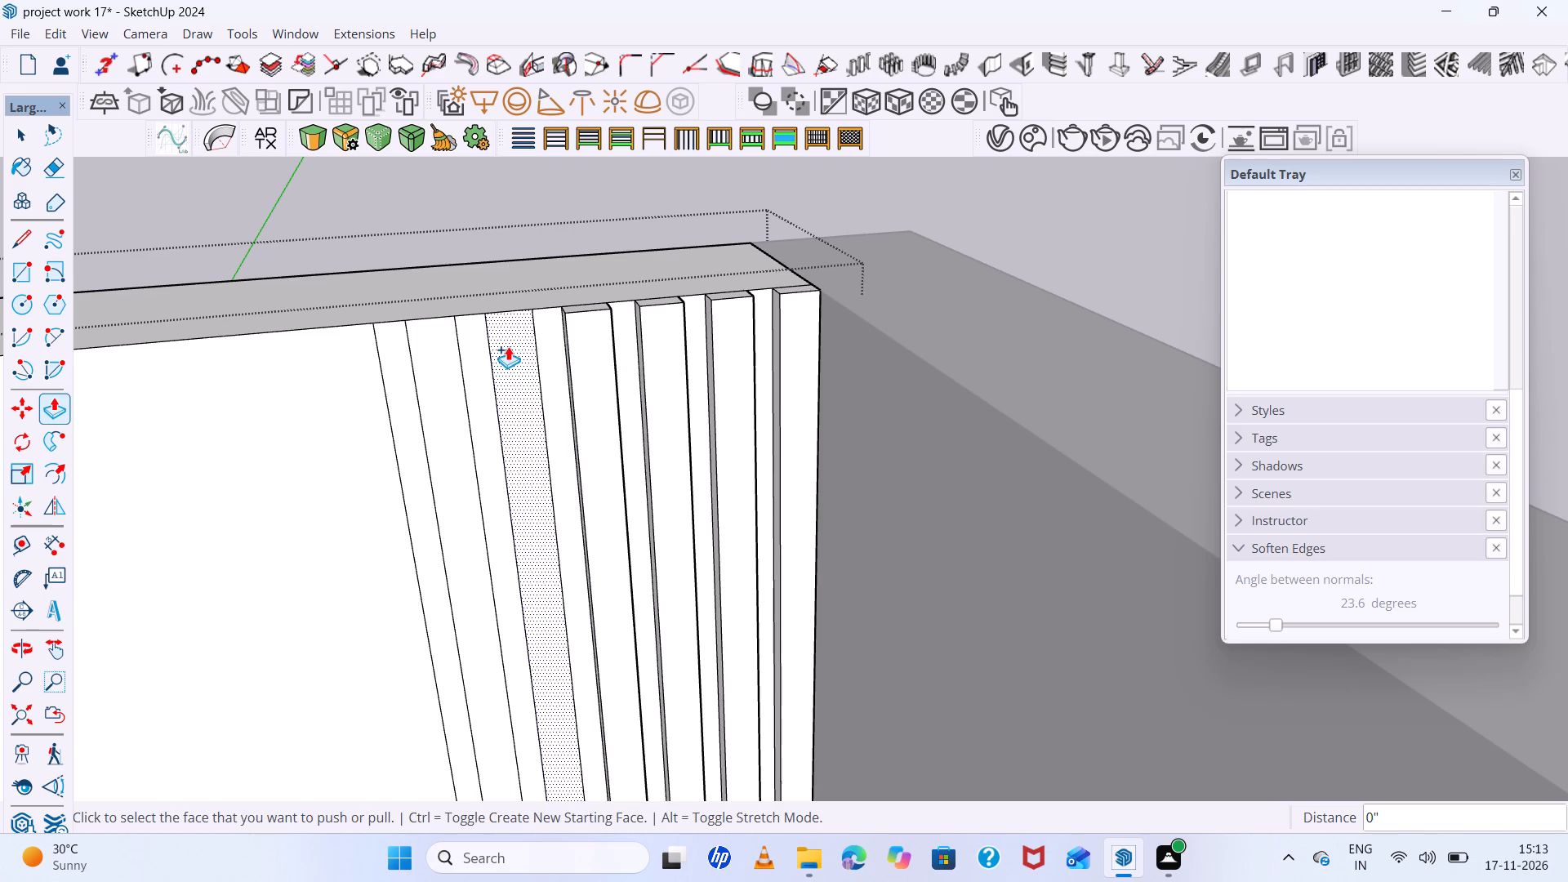
click(508, 346)
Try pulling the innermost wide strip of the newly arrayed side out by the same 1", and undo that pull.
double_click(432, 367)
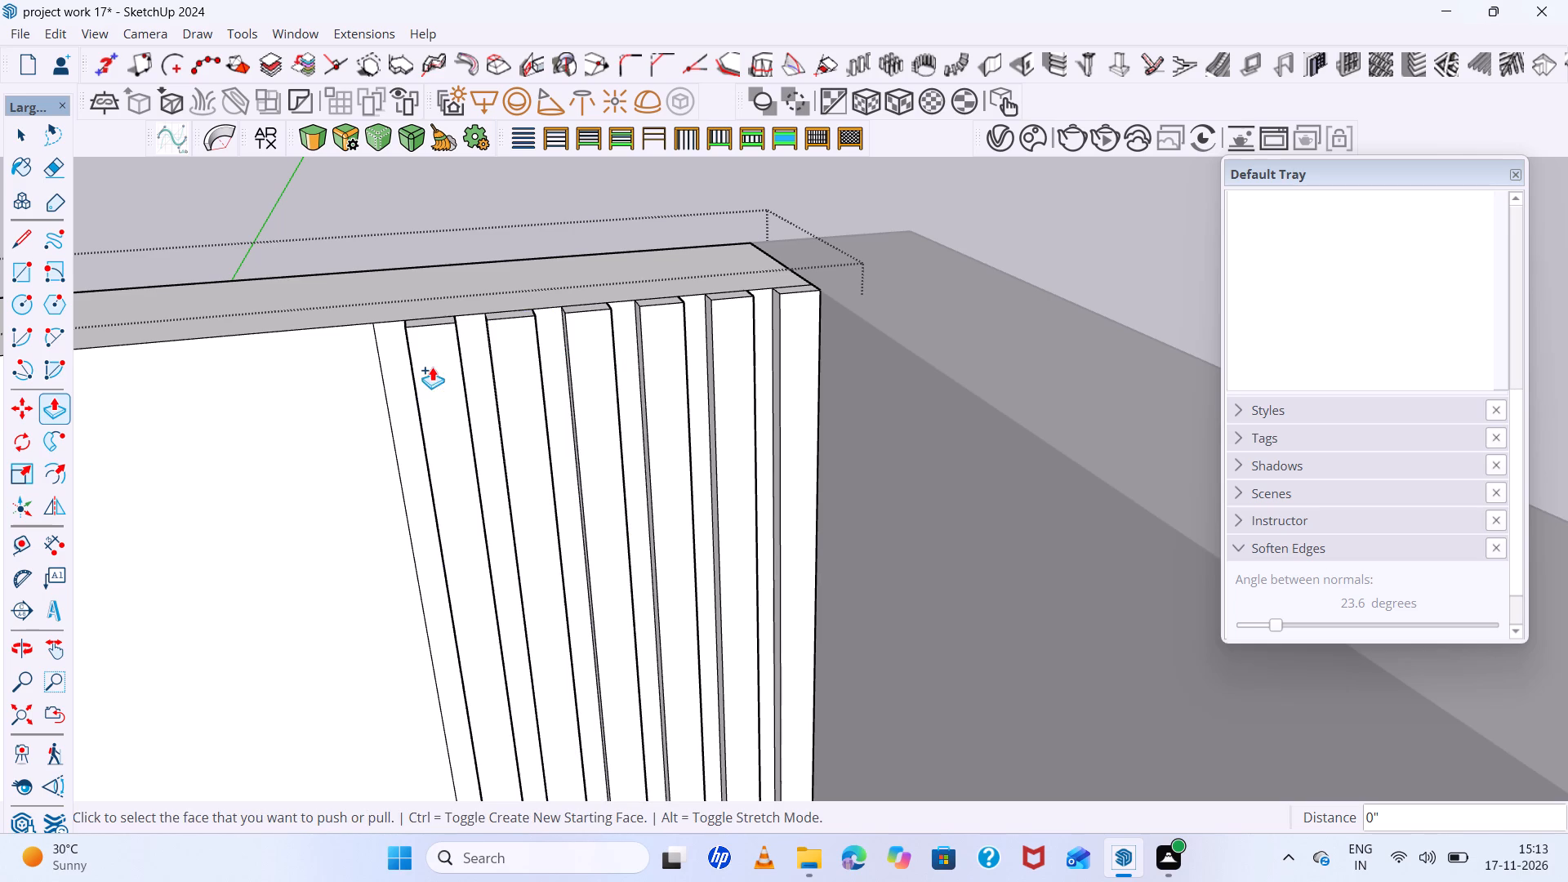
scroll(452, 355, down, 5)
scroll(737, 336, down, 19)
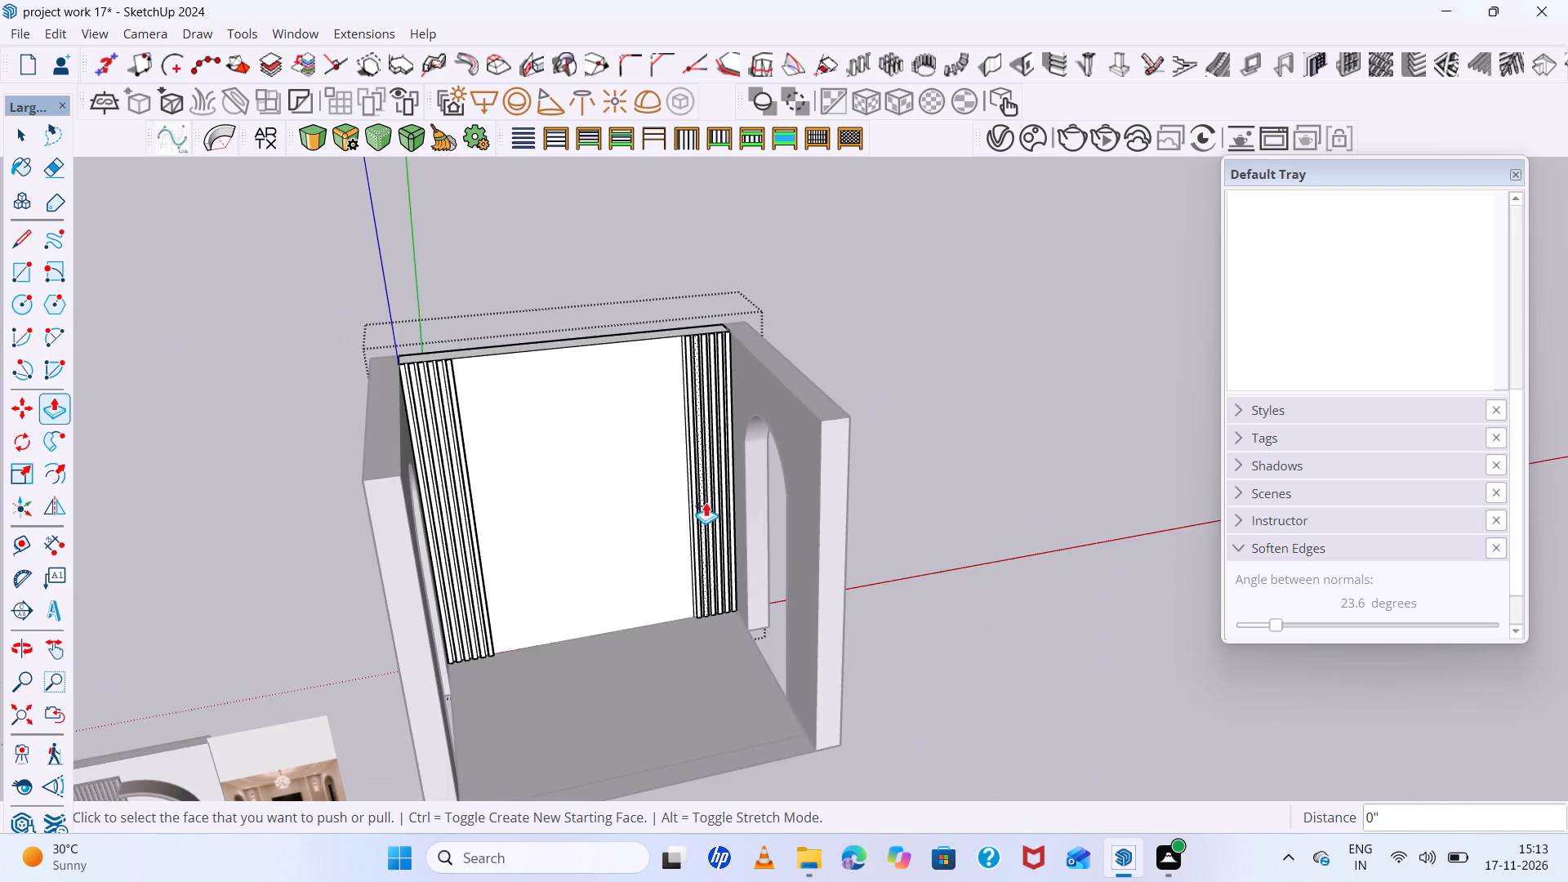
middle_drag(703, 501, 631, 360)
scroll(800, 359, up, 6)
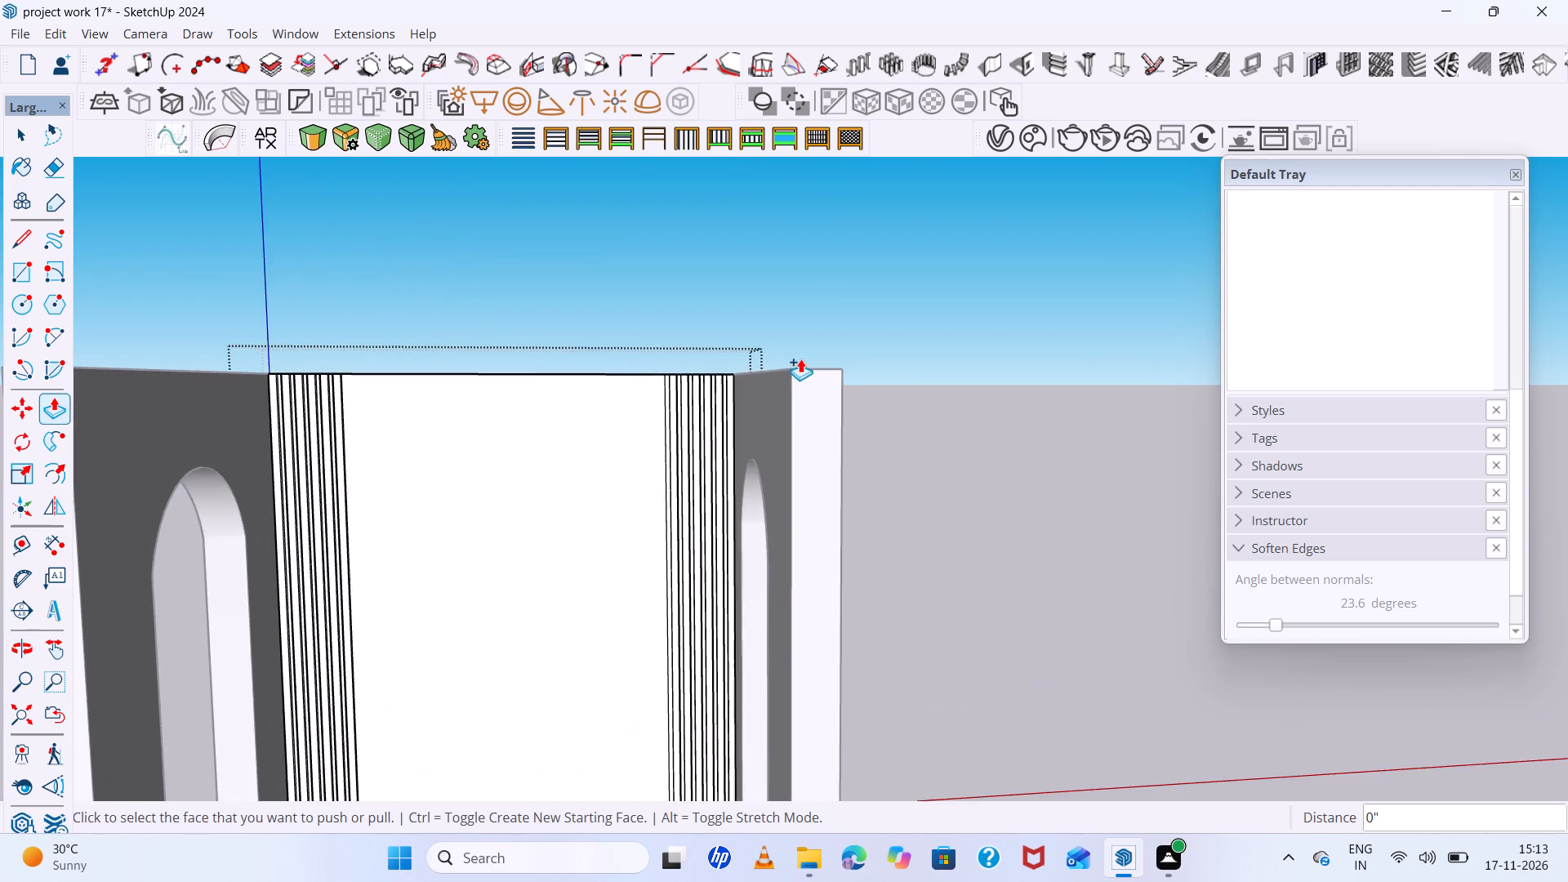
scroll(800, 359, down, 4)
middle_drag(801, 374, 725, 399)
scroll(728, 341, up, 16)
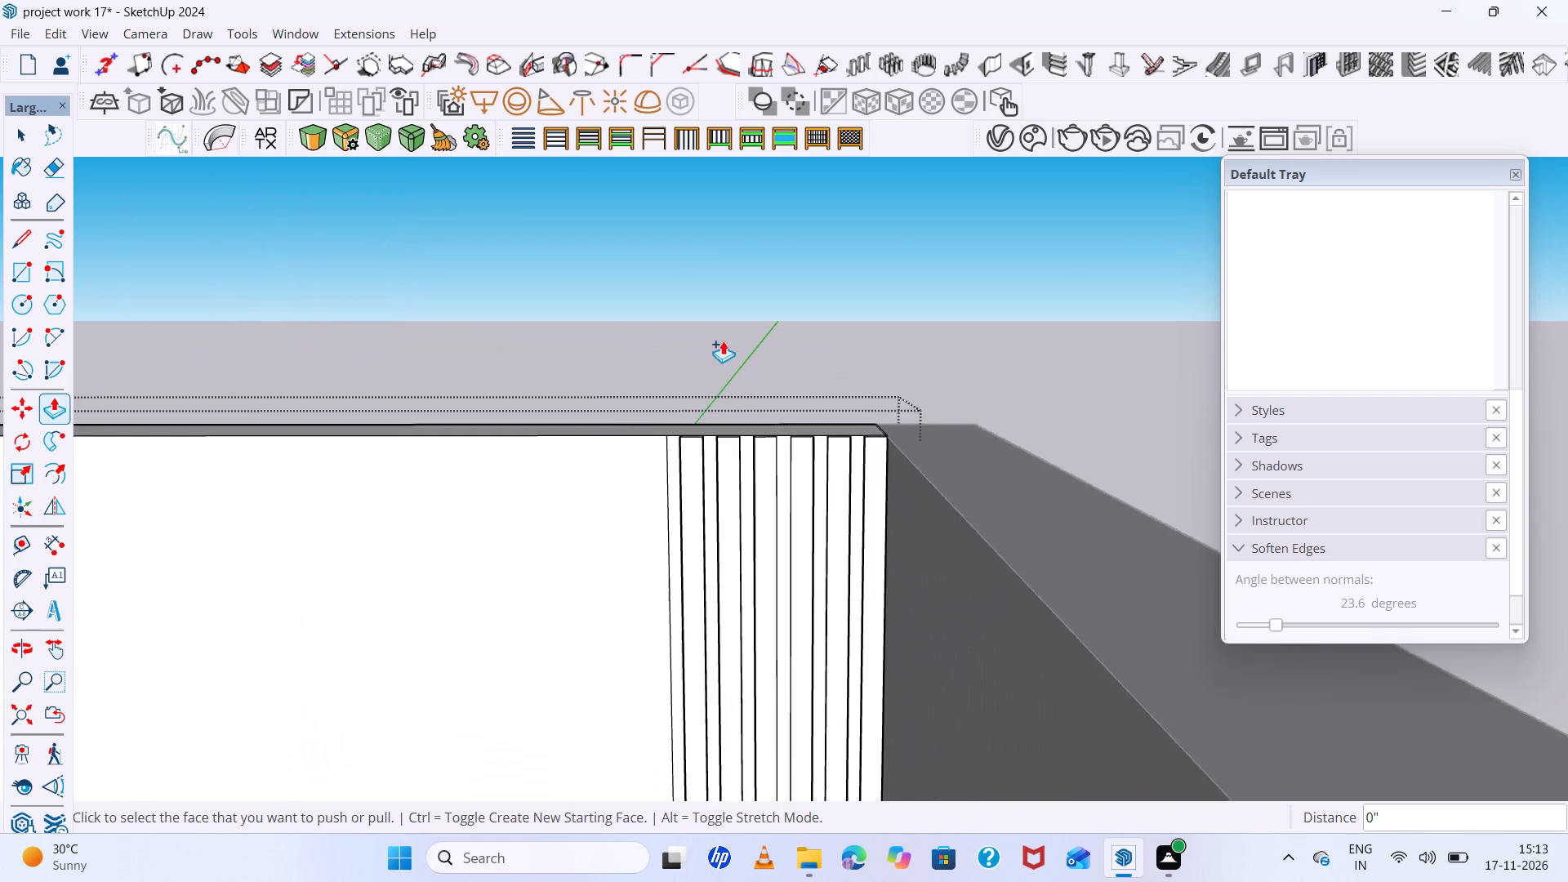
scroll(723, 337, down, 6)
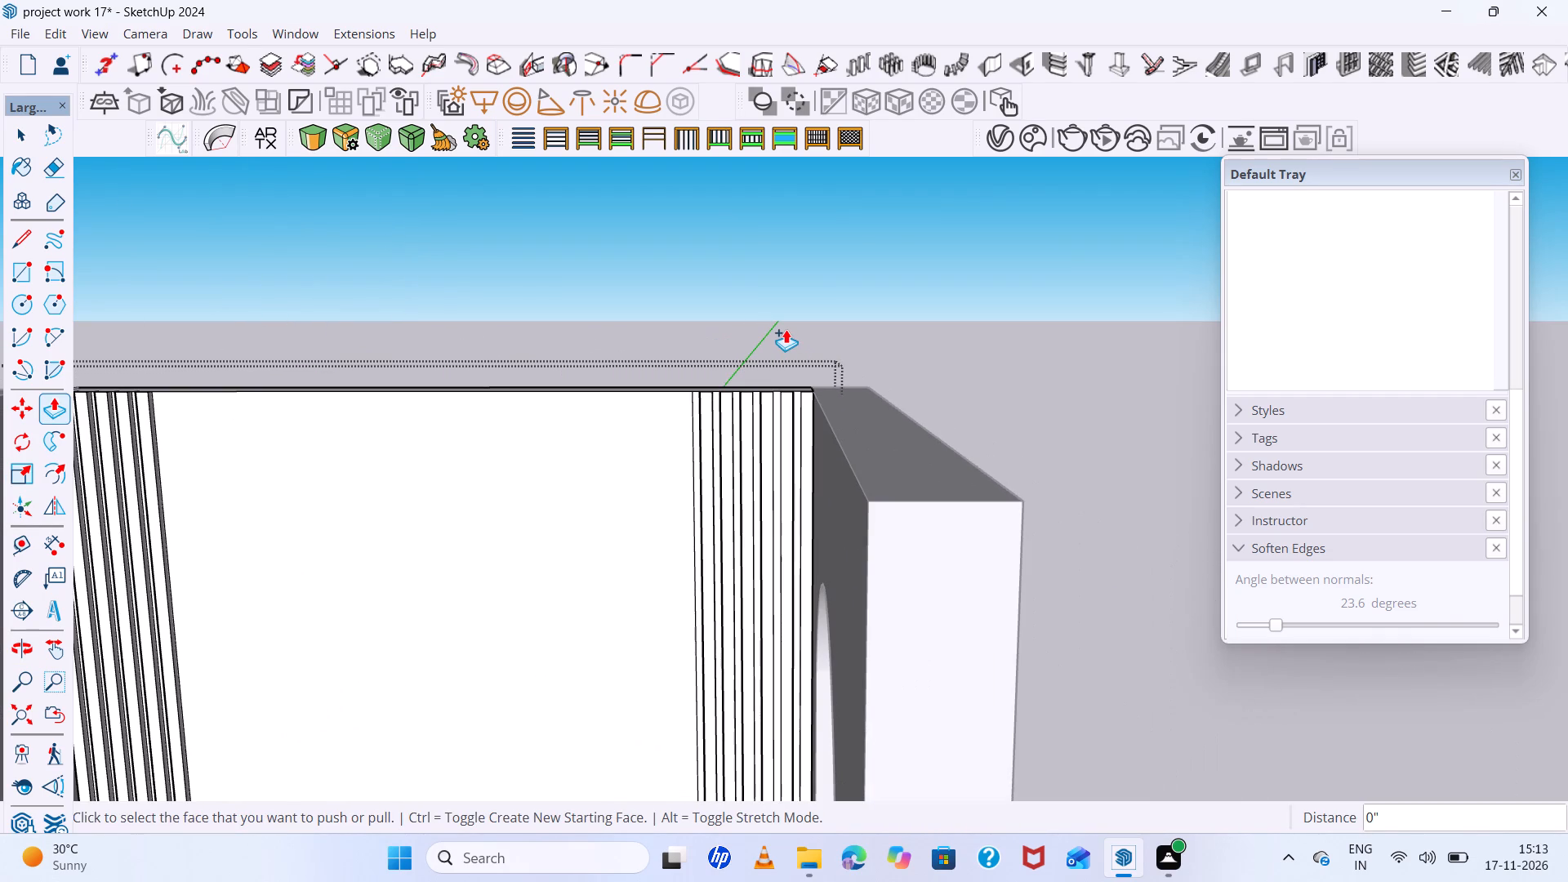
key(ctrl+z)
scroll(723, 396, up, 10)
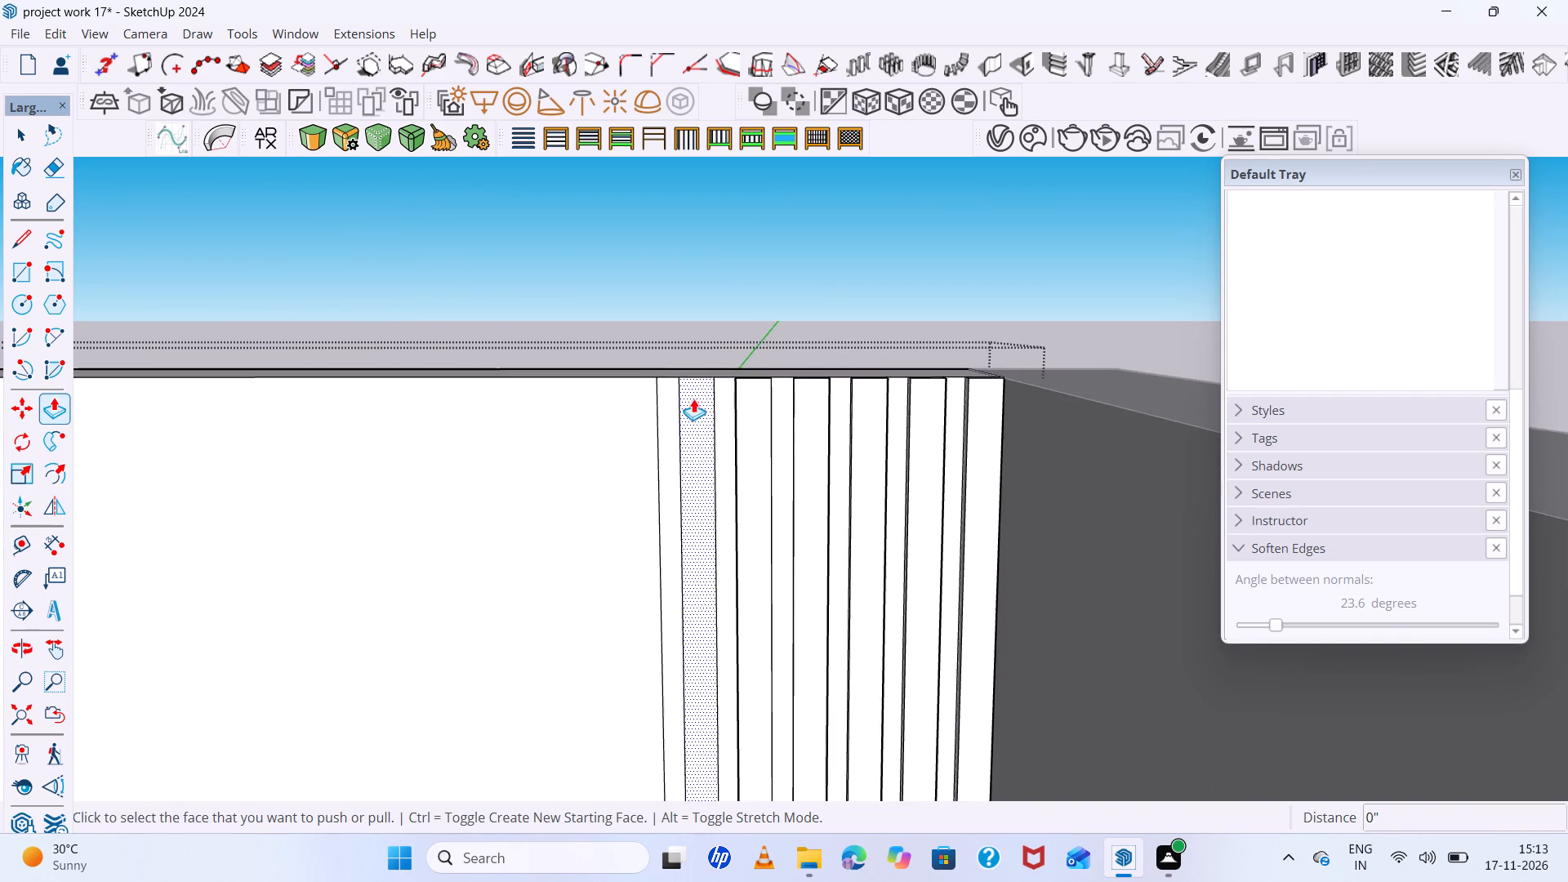
Copy the innermost wide strip on the newly arrayed side 3" towards the middle of the back wall.
scroll(693, 396, up, 5)
key(space)
click(710, 390)
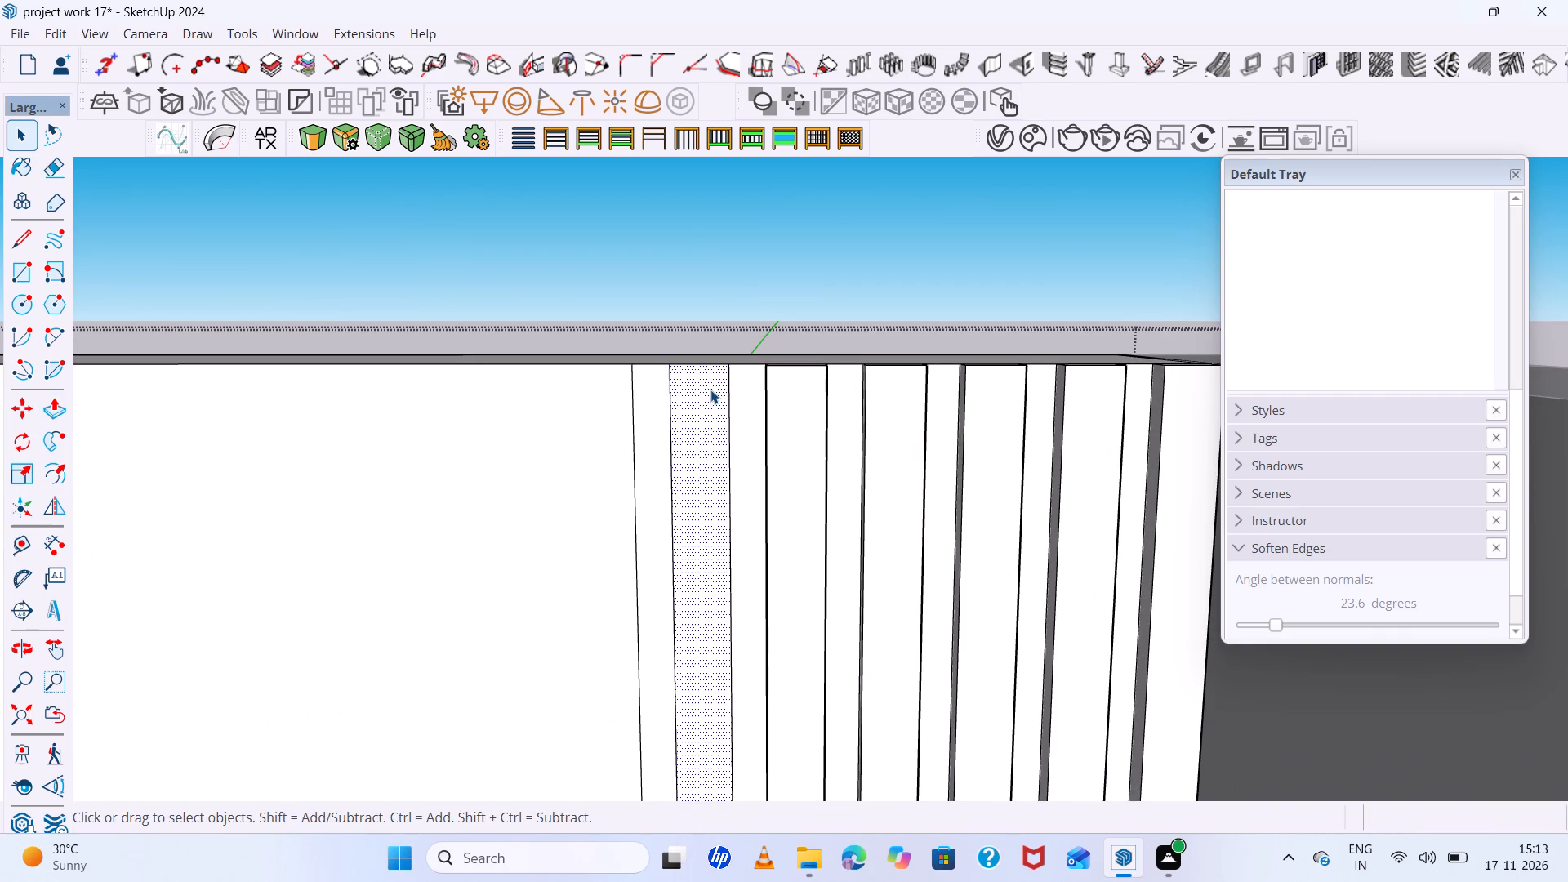
key(m)
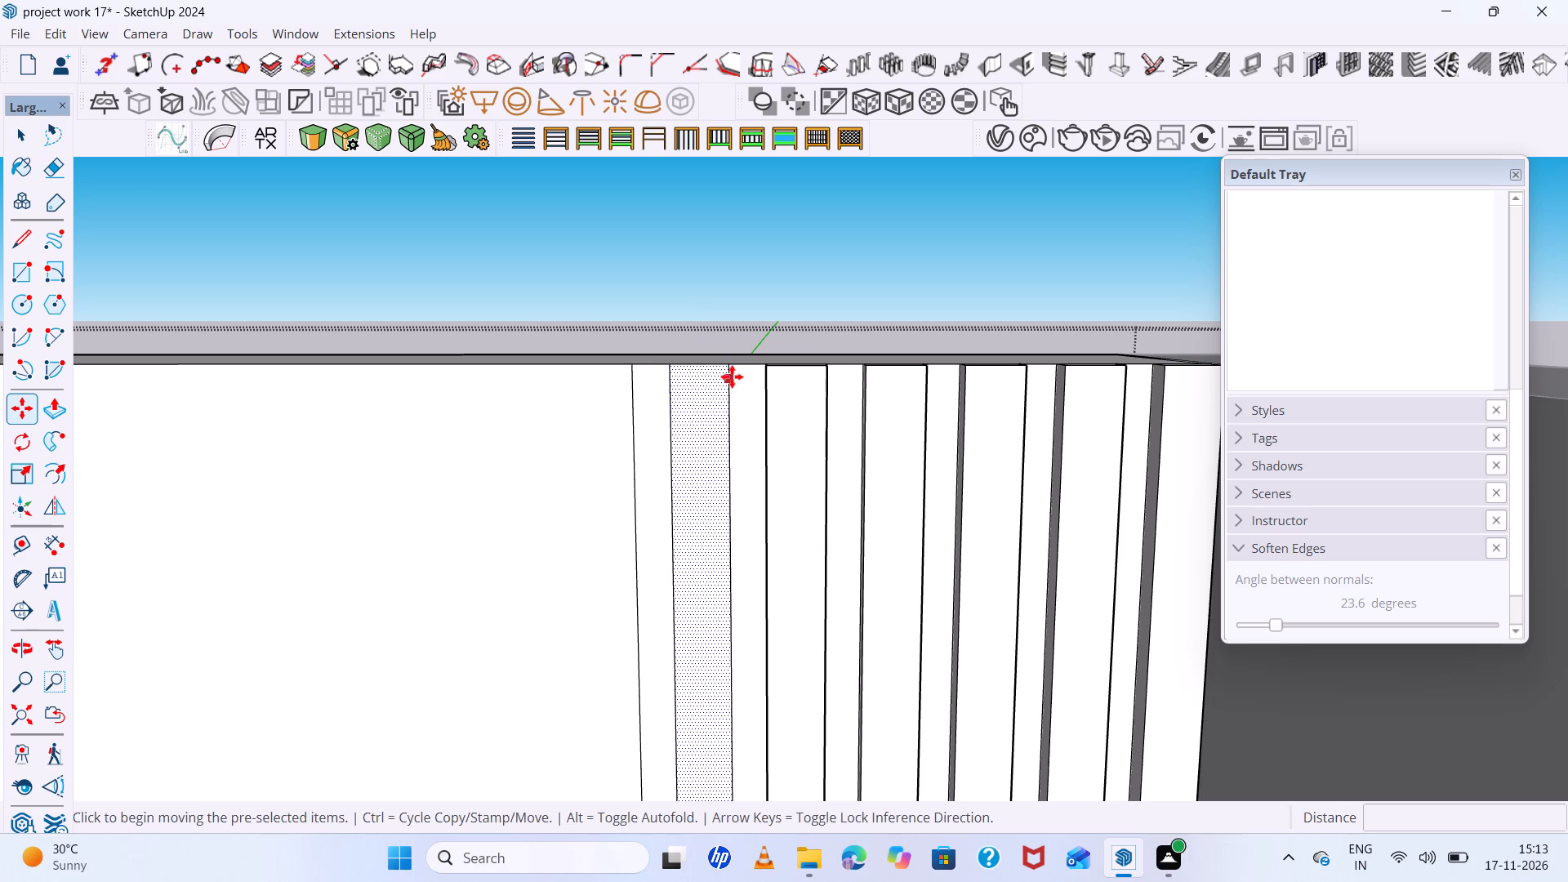
click(732, 367)
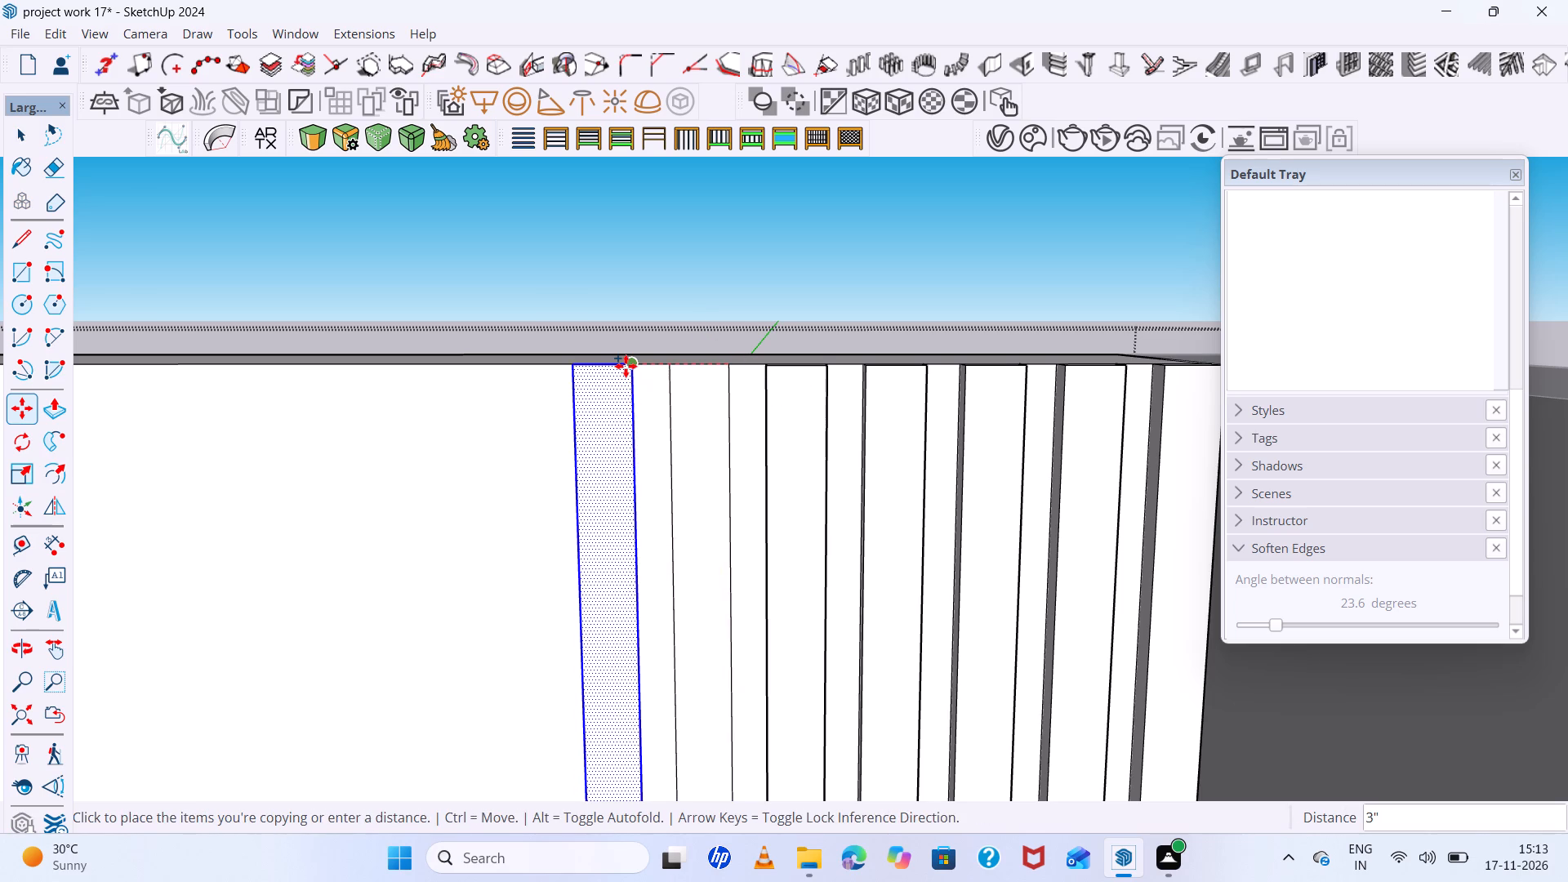
click(626, 365)
Push/Pull the two remaining flat wide strips on the newly arrayed side outward by 1".
scroll(626, 365, down, 11)
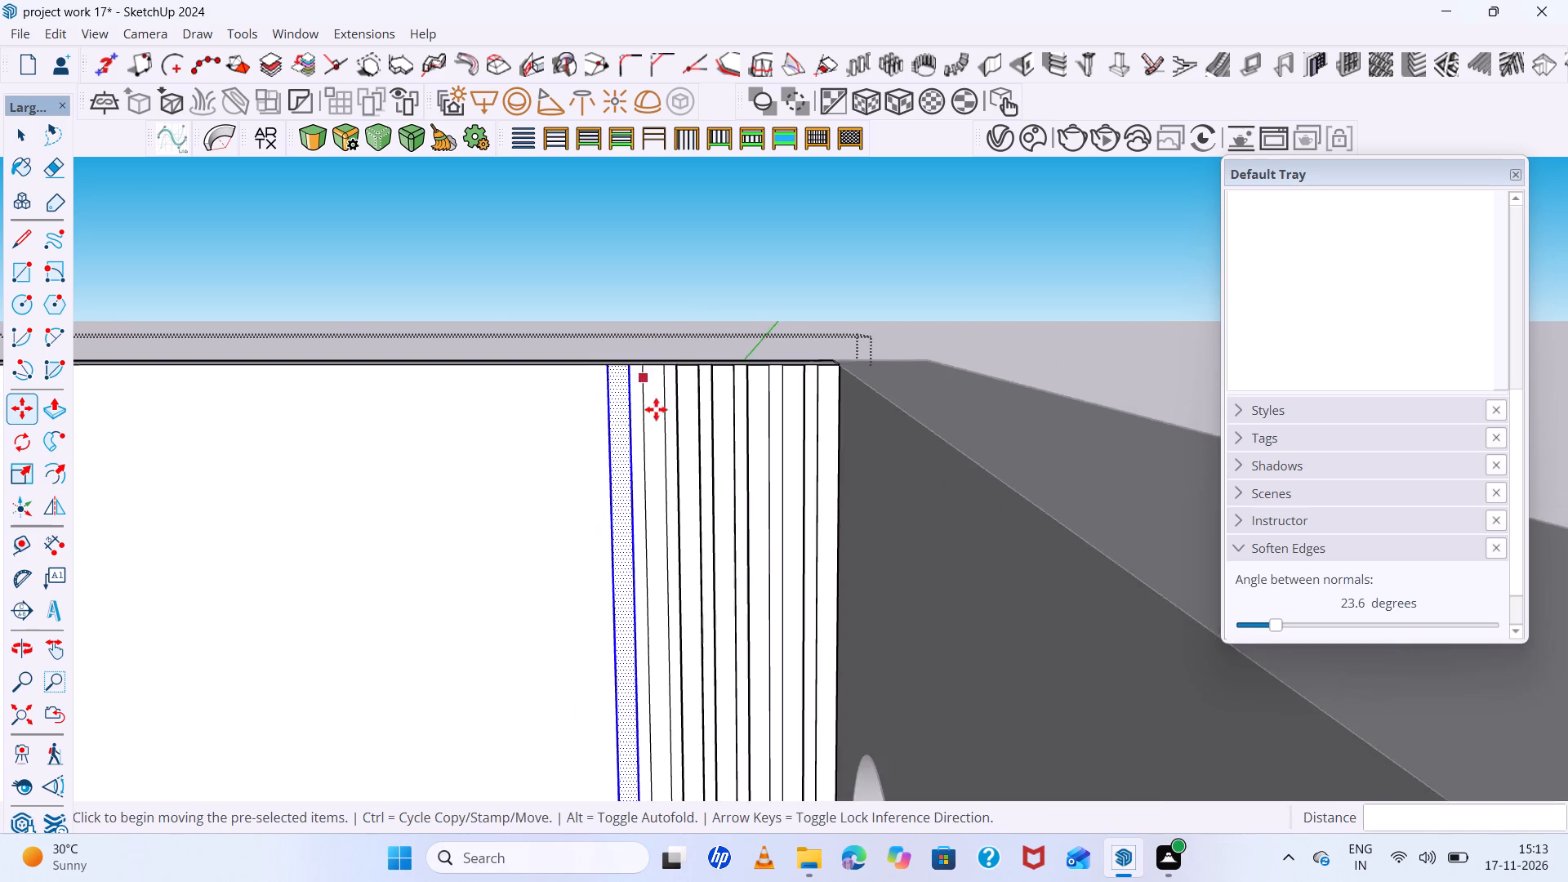
scroll(678, 448, down, 5)
middle_drag(708, 490, 733, 541)
scroll(666, 403, up, 9)
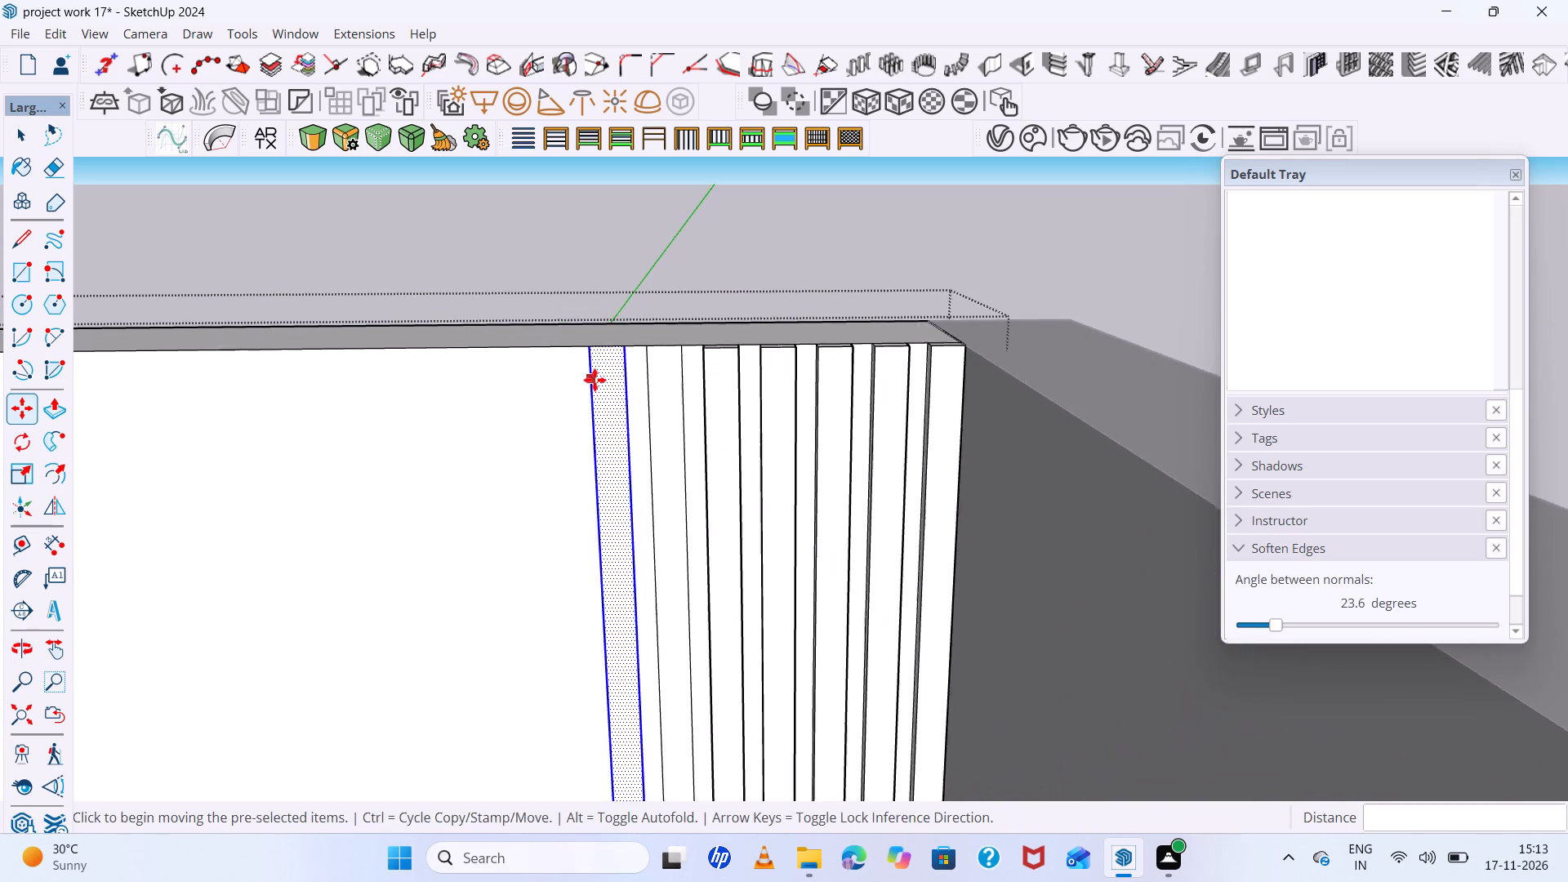
middle_drag(596, 378, 721, 408)
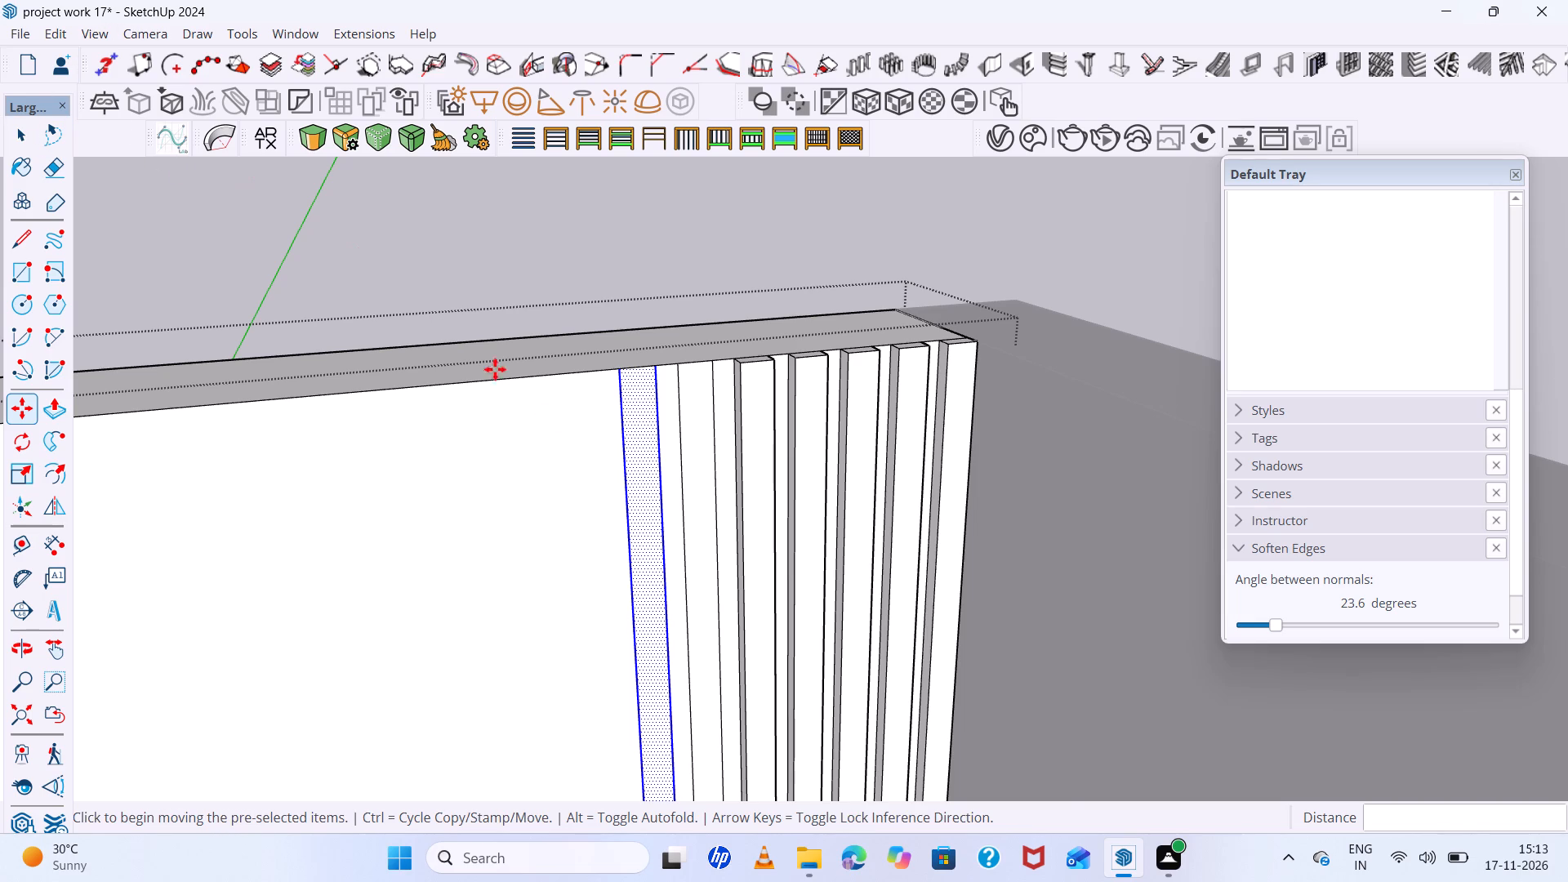
scroll(647, 346, up, 5)
scroll(626, 300, down, 5)
scroll(699, 354, up, 5)
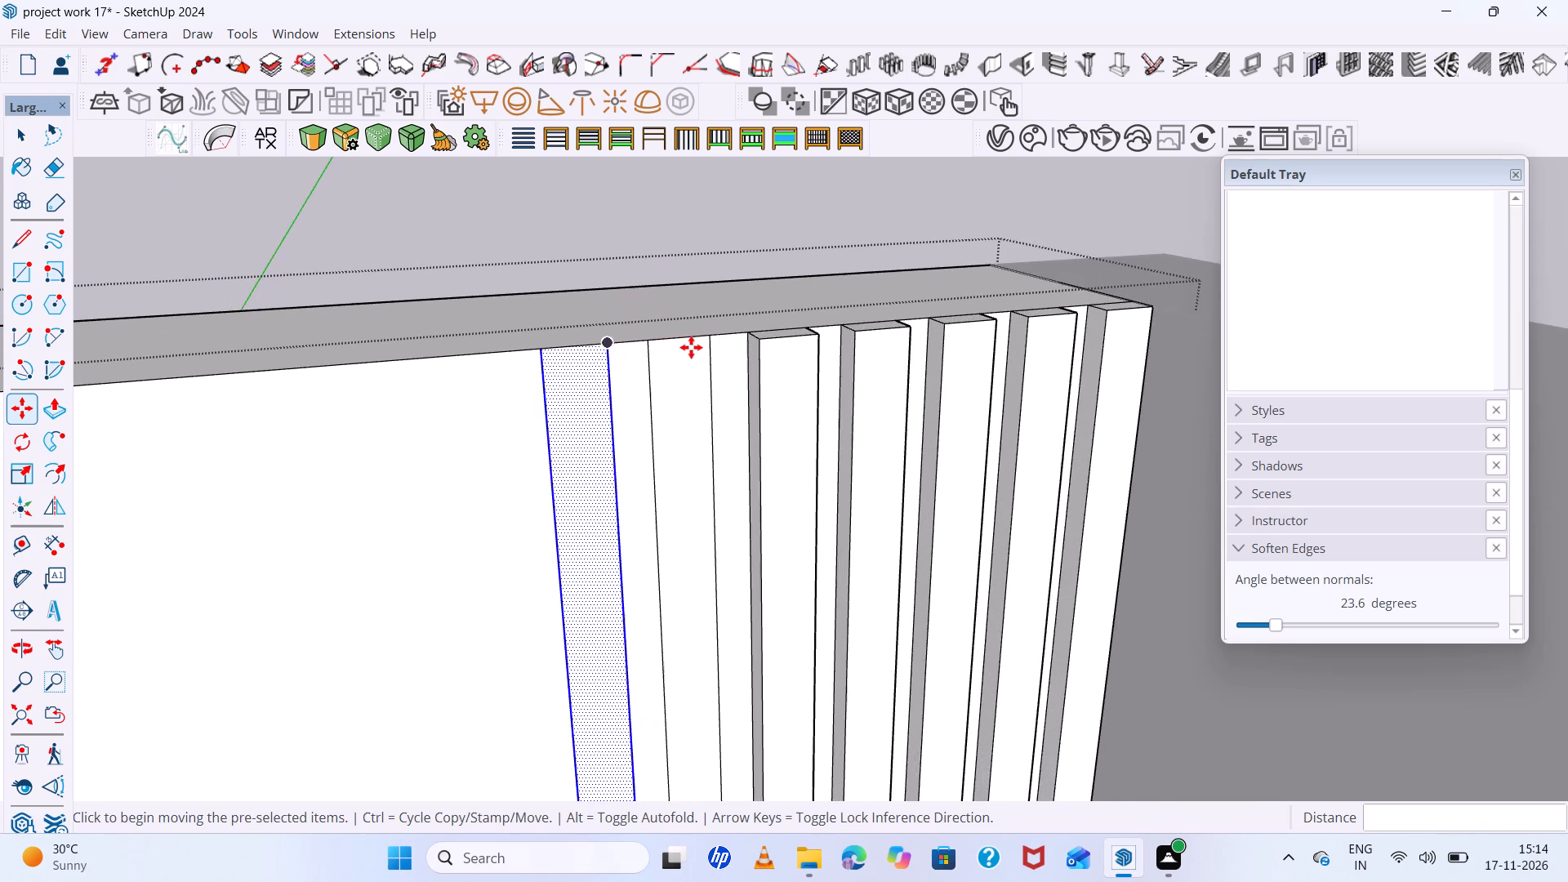
scroll(688, 345, up, 4)
scroll(688, 345, down, 16)
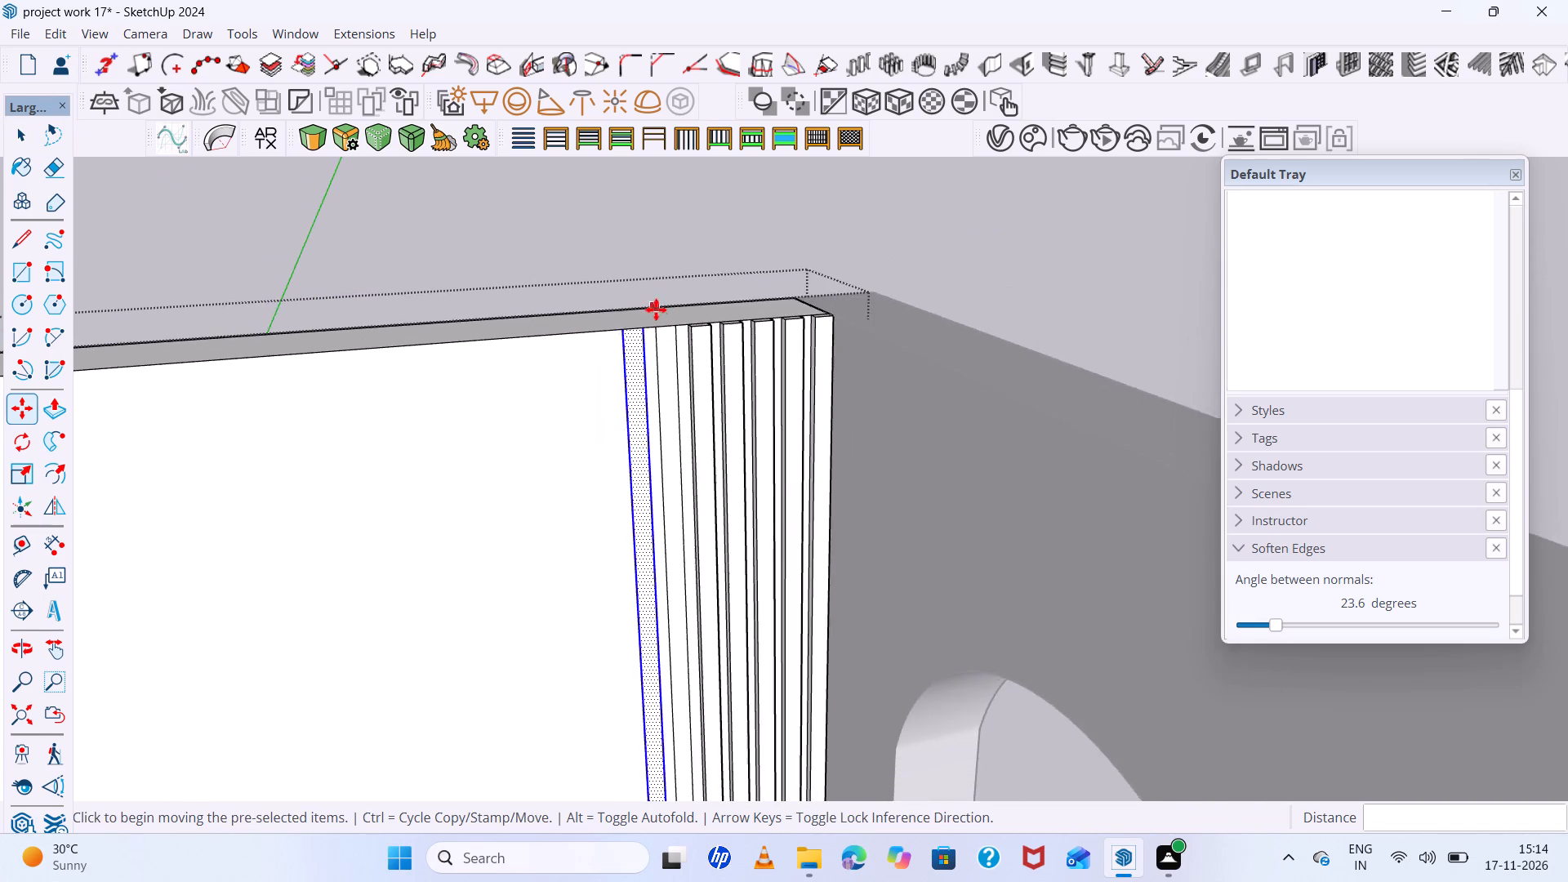
scroll(656, 310, down, 16)
middle_drag(656, 306, 759, 346)
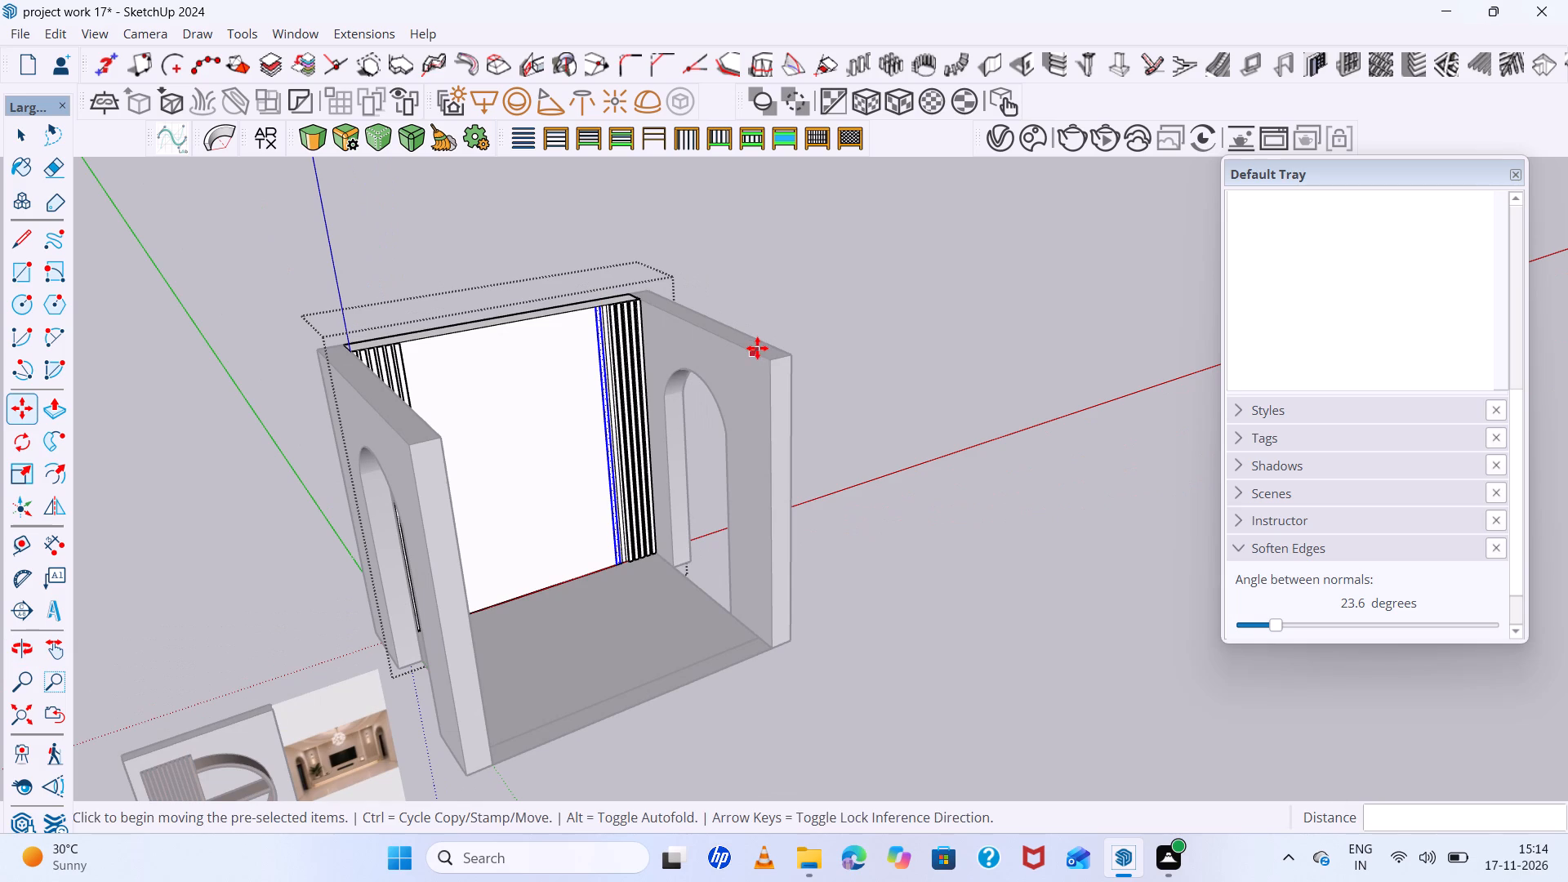
key(space)
click(820, 294)
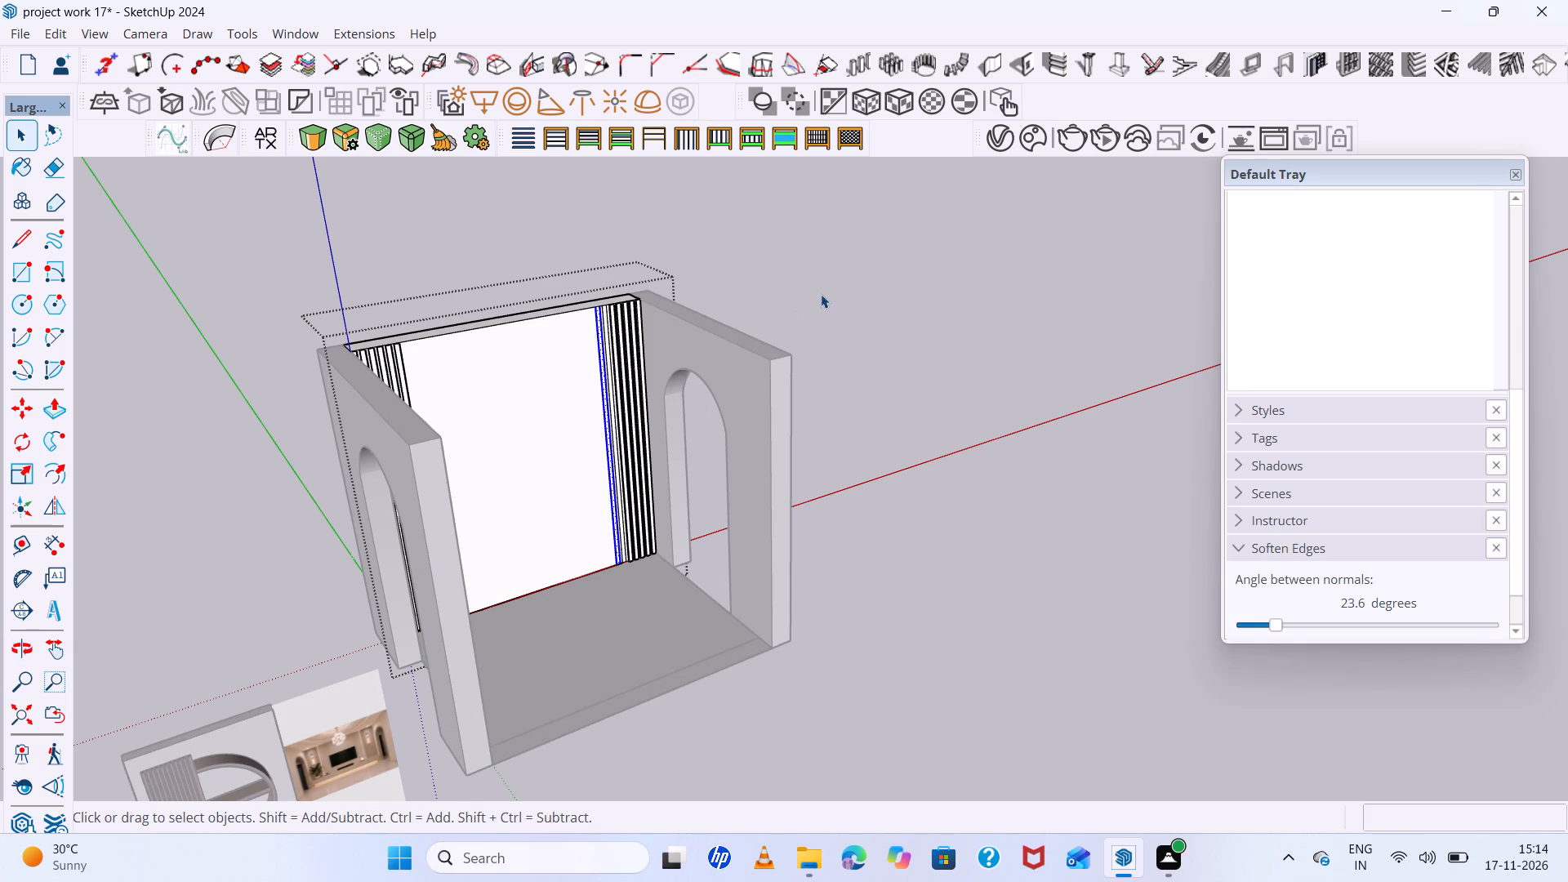
scroll(624, 318, up, 16)
double_click(568, 310)
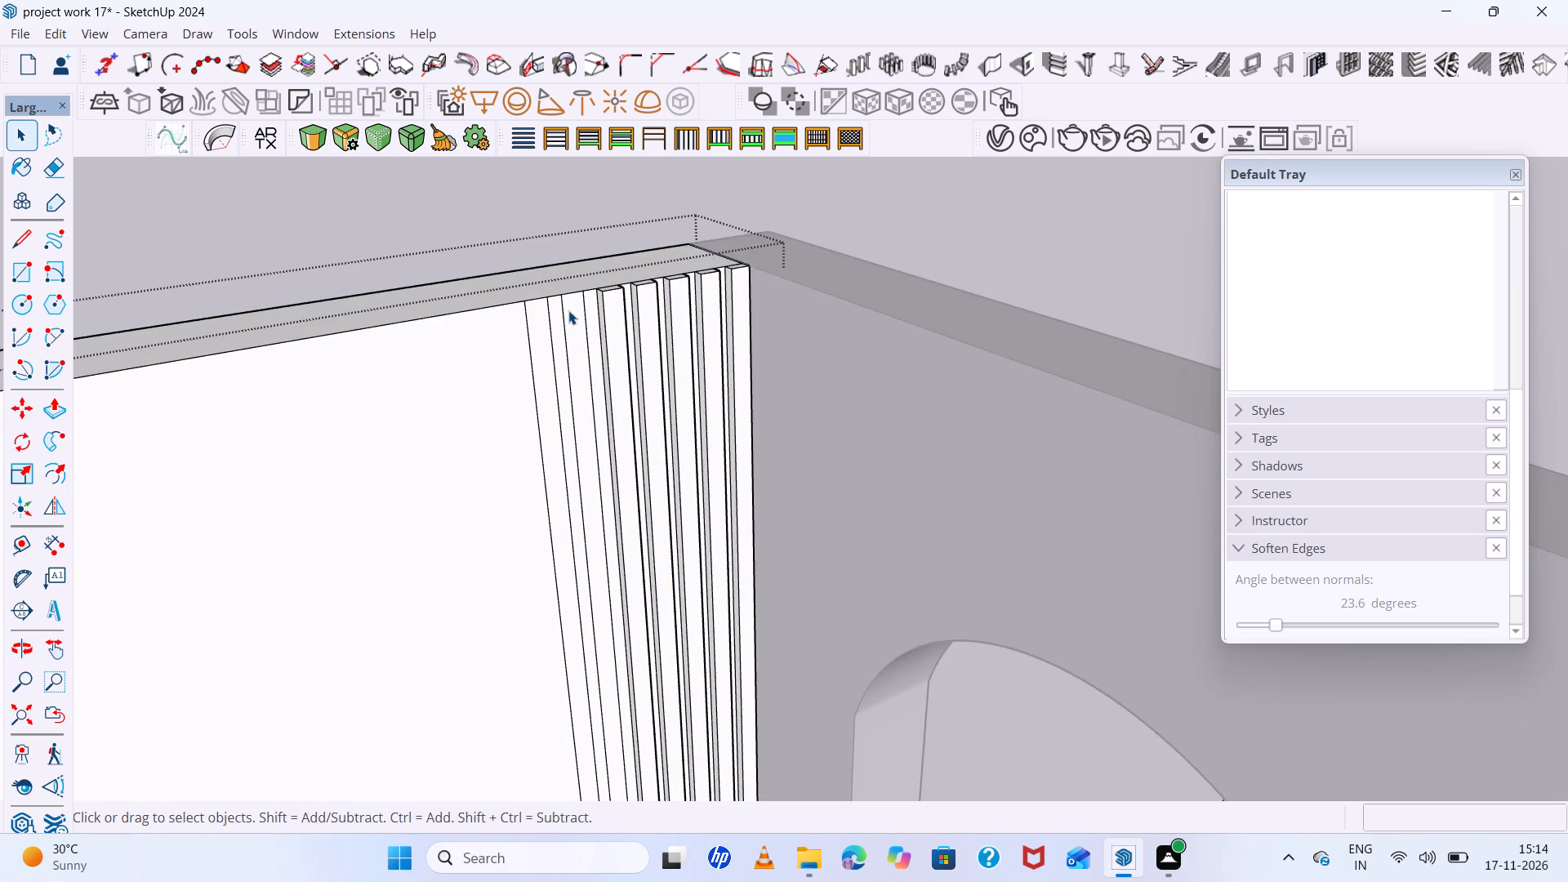
scroll(568, 310, up, 5)
click(575, 303)
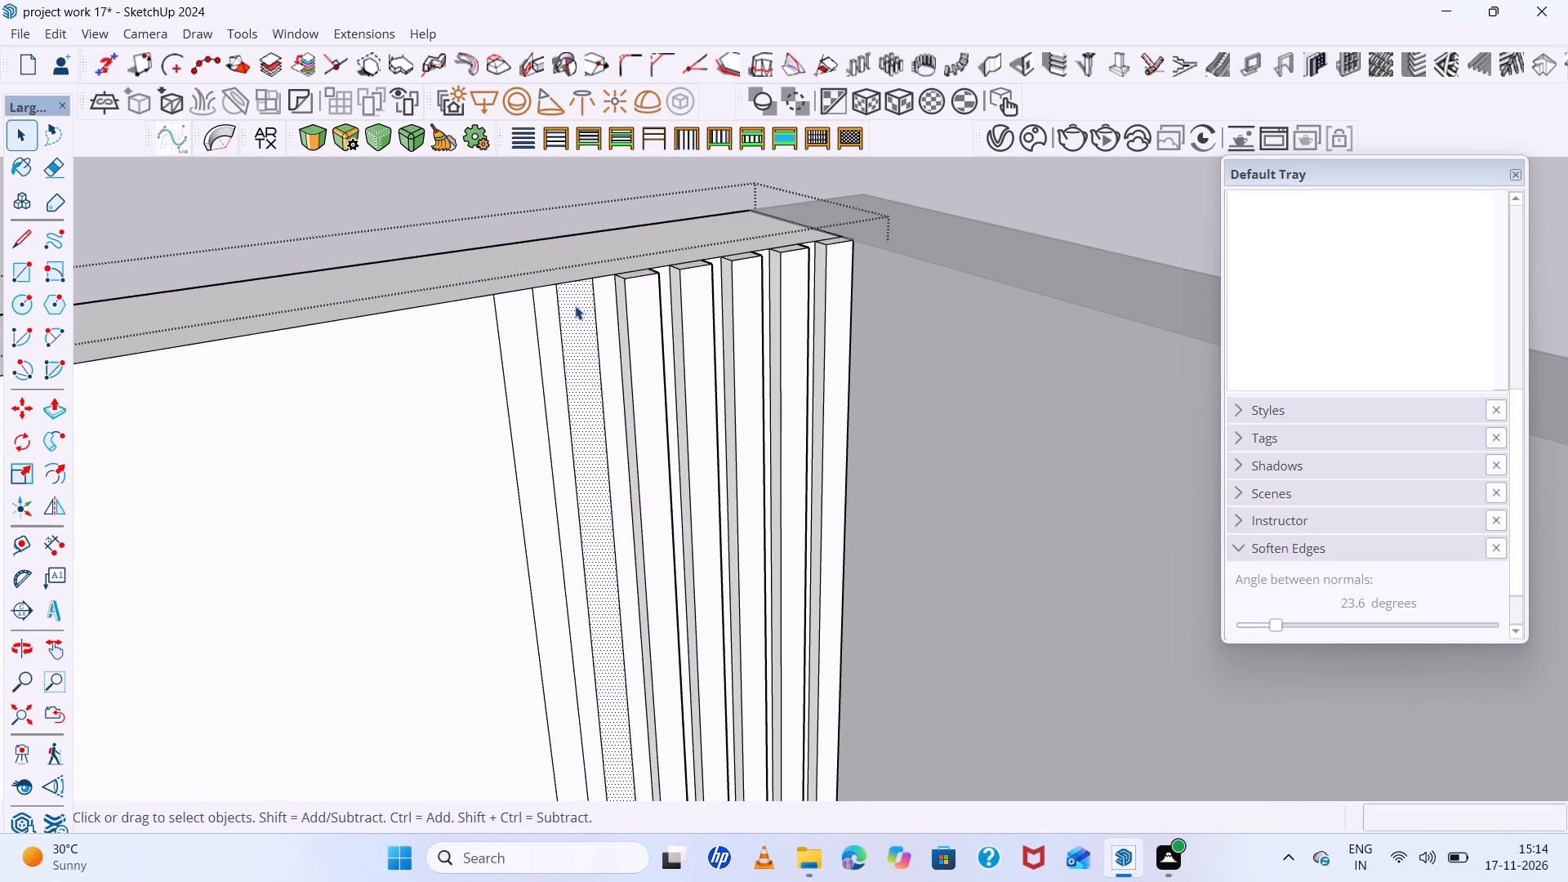
key(p)
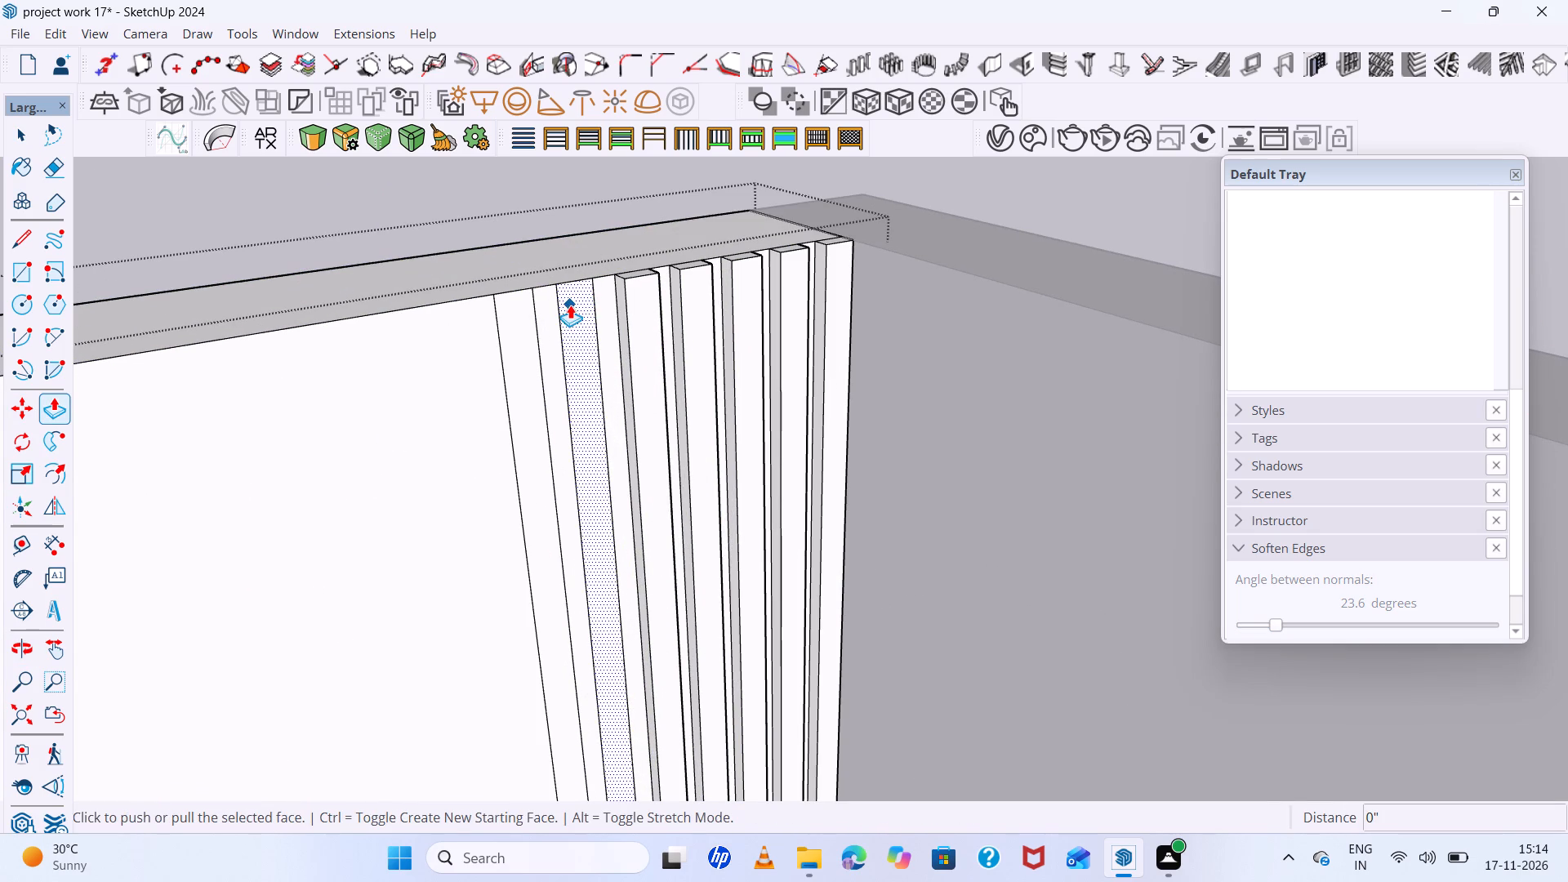
click(576, 305)
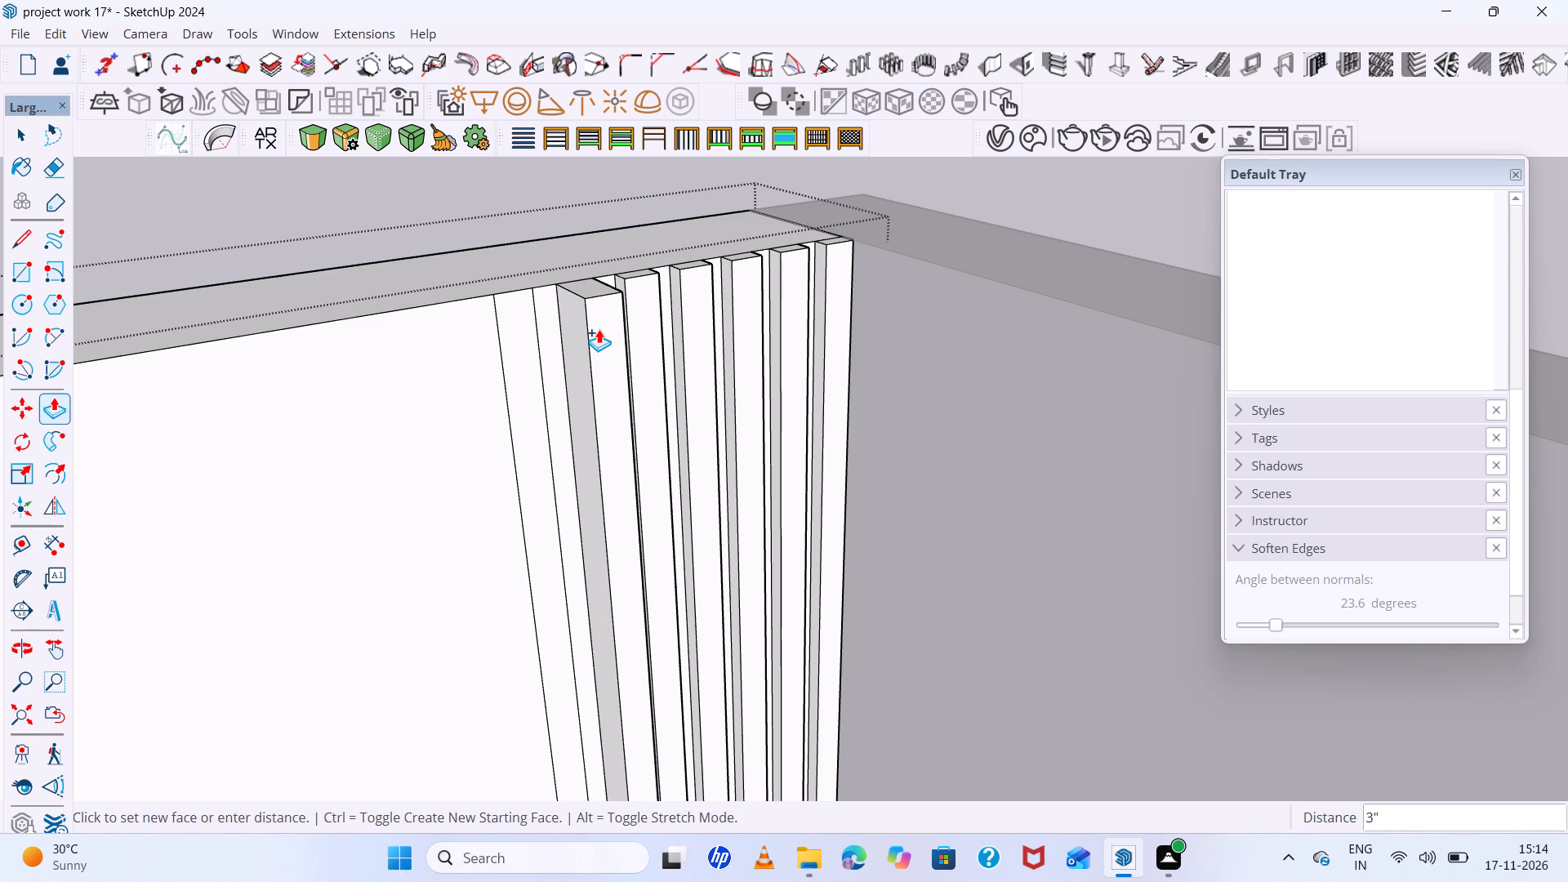
key(1)
key(Return)
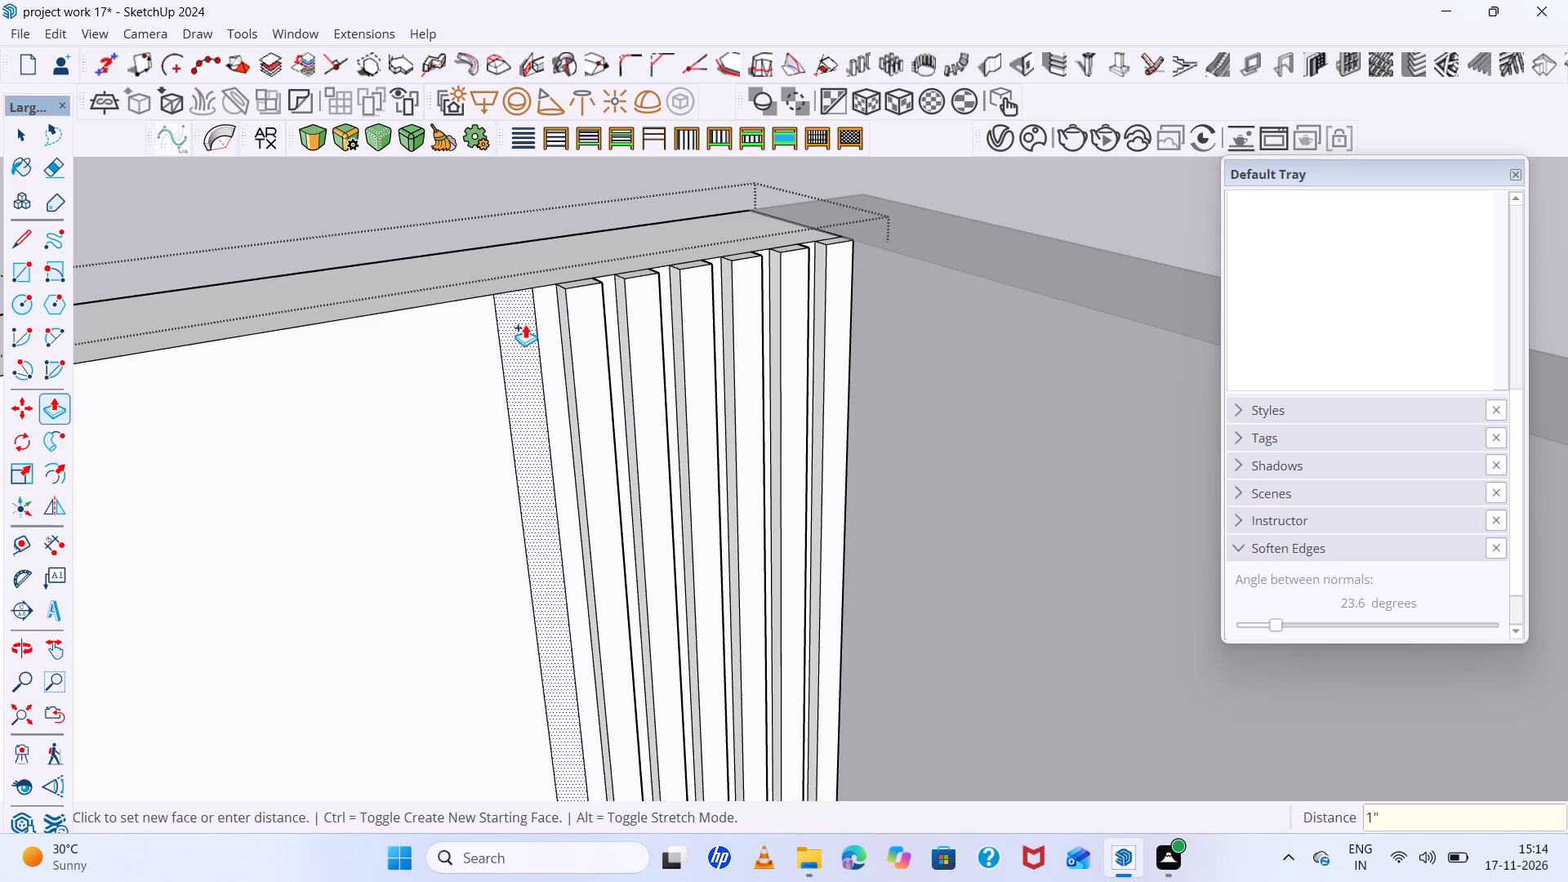
click(525, 324)
click(577, 291)
Inspect the raised slats on both sides of the back wall from the front and from above.
scroll(576, 300, down, 4)
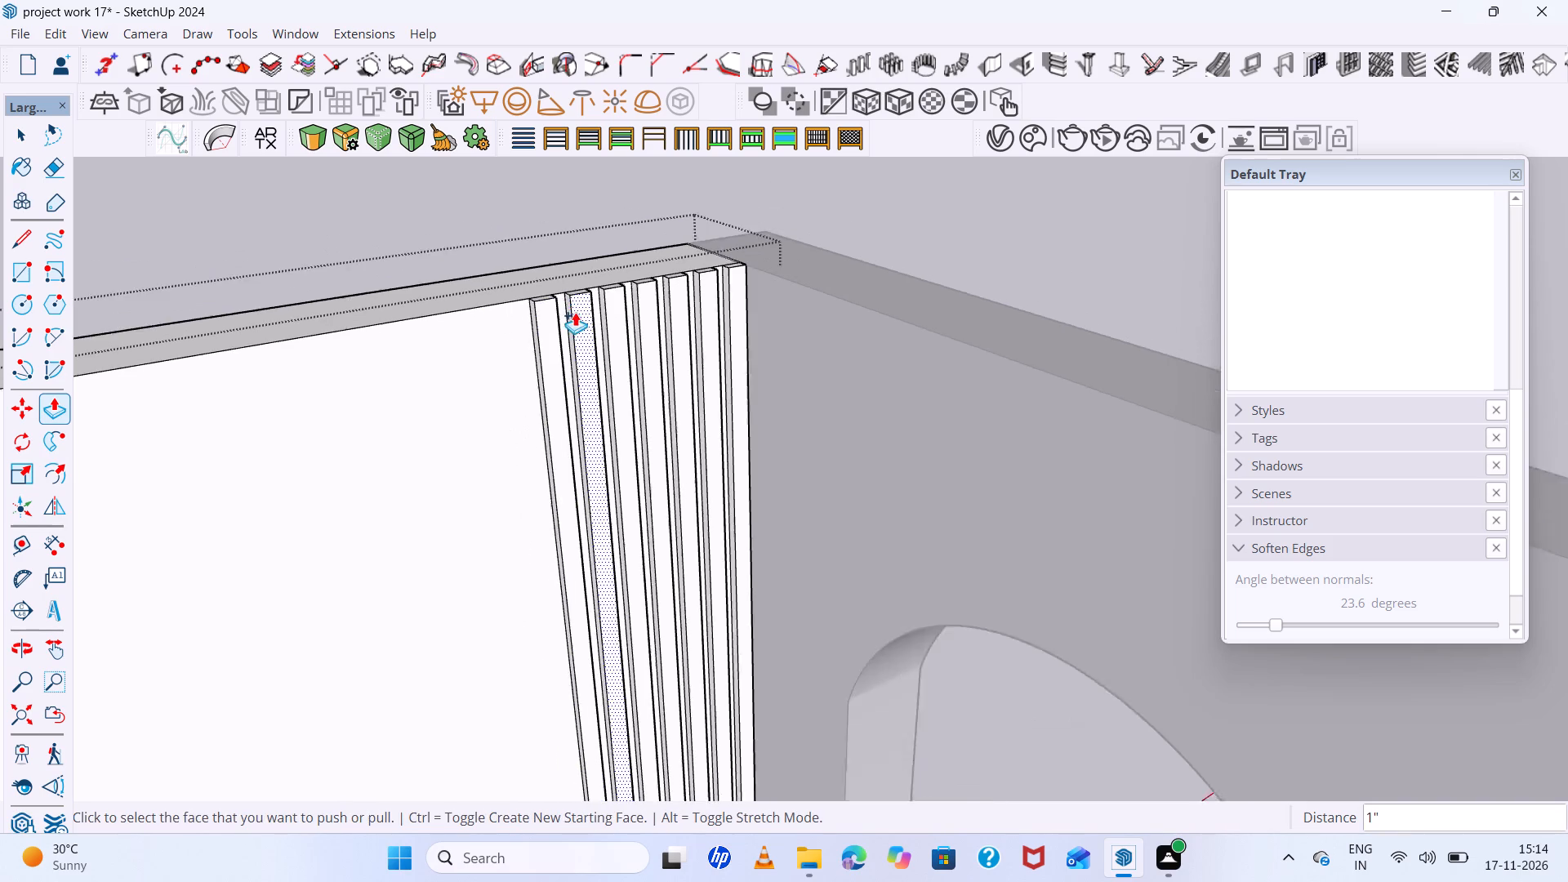
scroll(575, 312, down, 20)
scroll(575, 312, down, 1)
scroll(838, 528, down, 1)
middle_drag(740, 465, 533, 361)
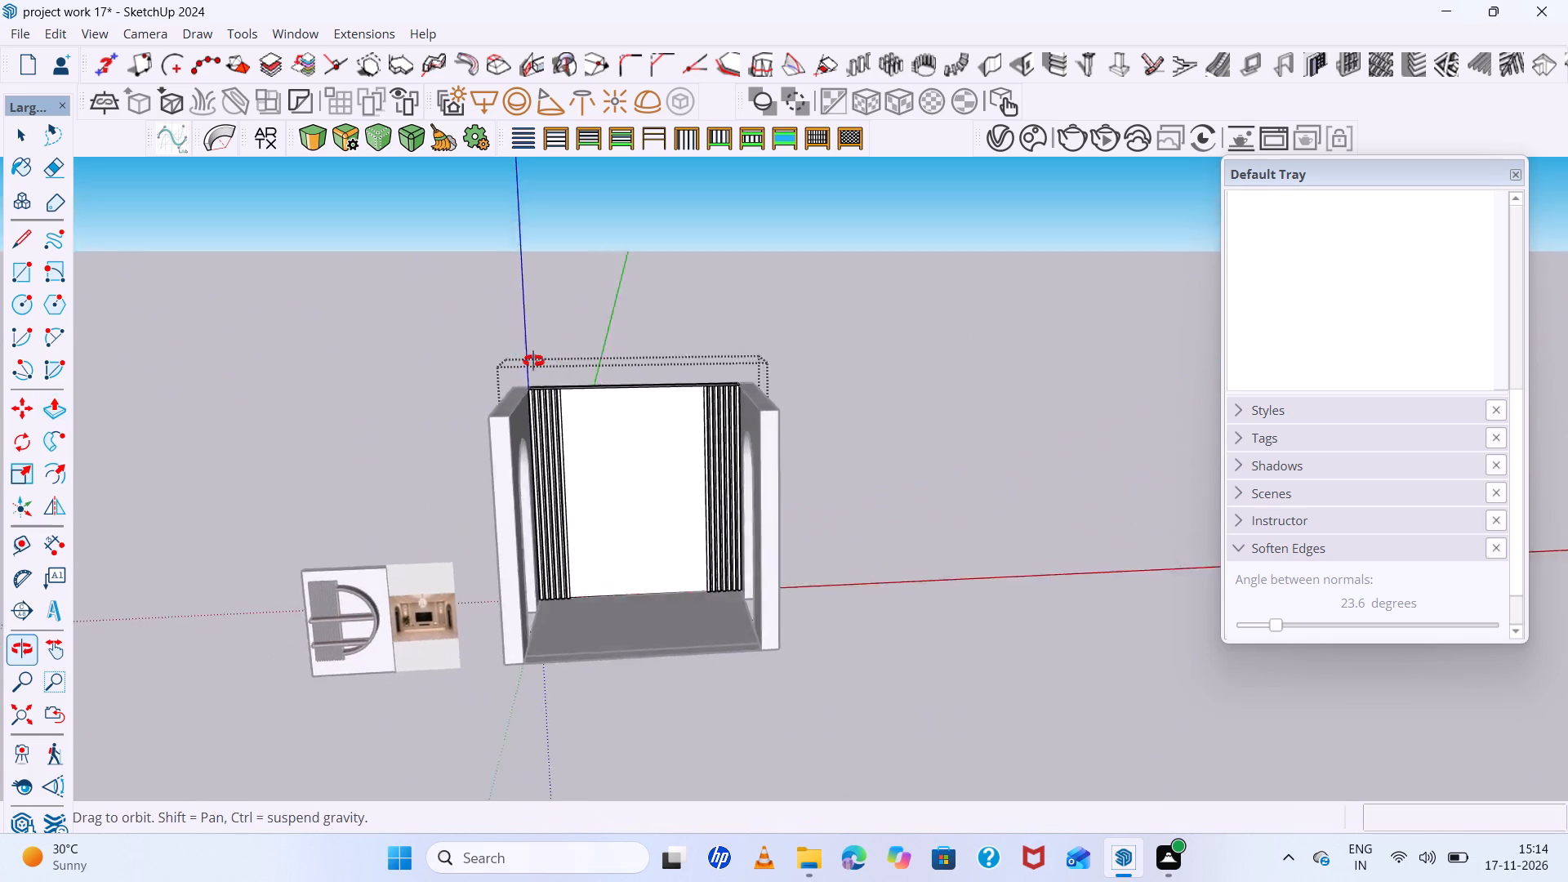
middle_drag(533, 361, 514, 302)
scroll(615, 489, up, 7)
scroll(613, 540, down, 12)
middle_drag(643, 541, 644, 541)
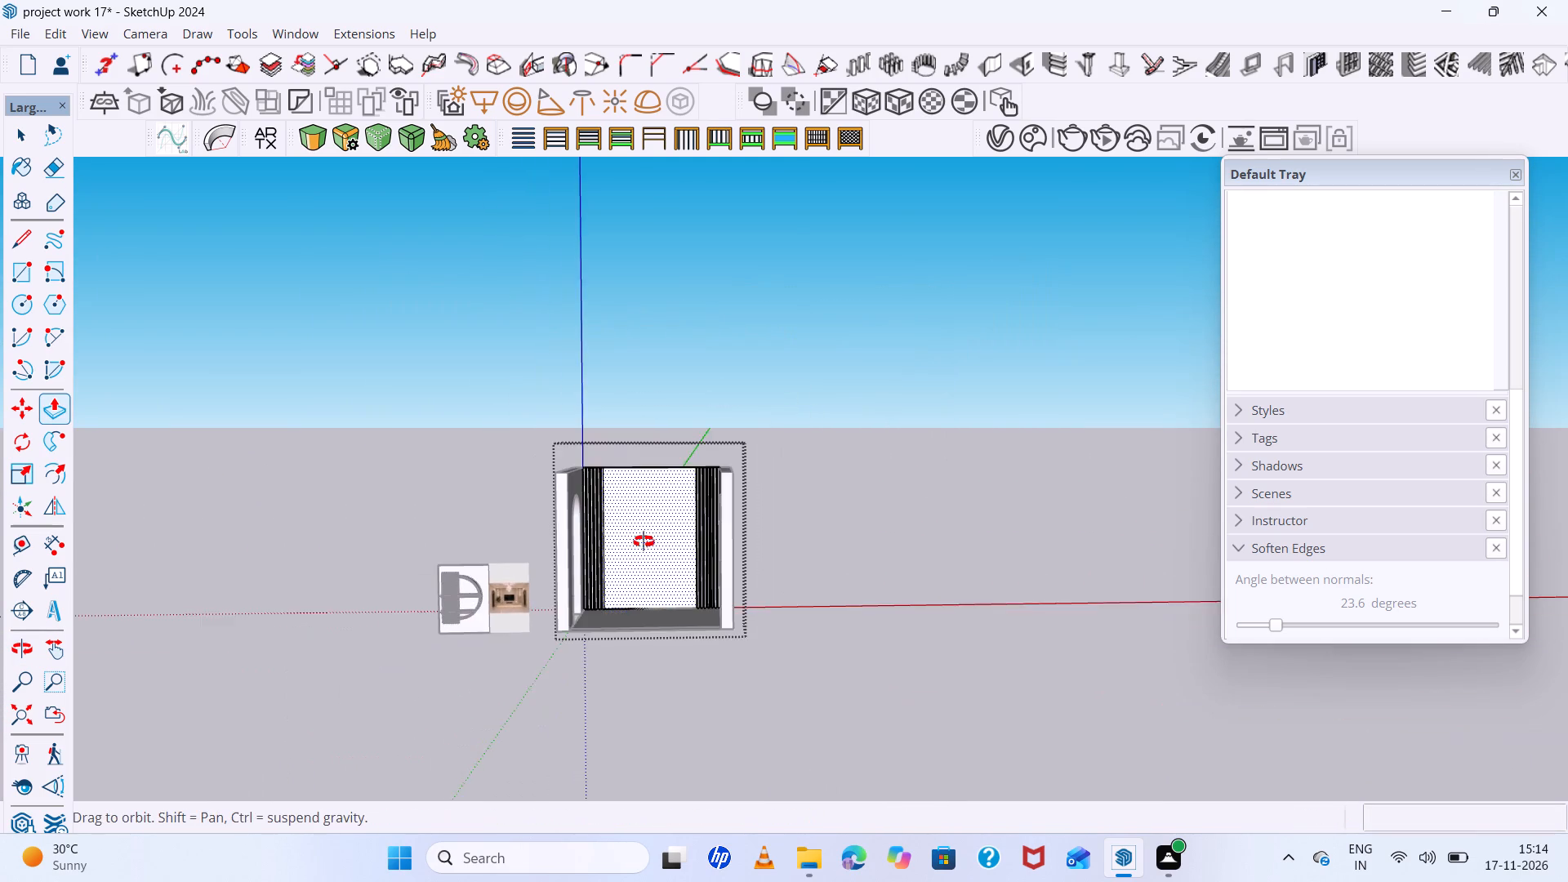
middle_drag(644, 541, 680, 796)
scroll(678, 460, up, 6)
scroll(612, 414, up, 5)
scroll(500, 419, up, 3)
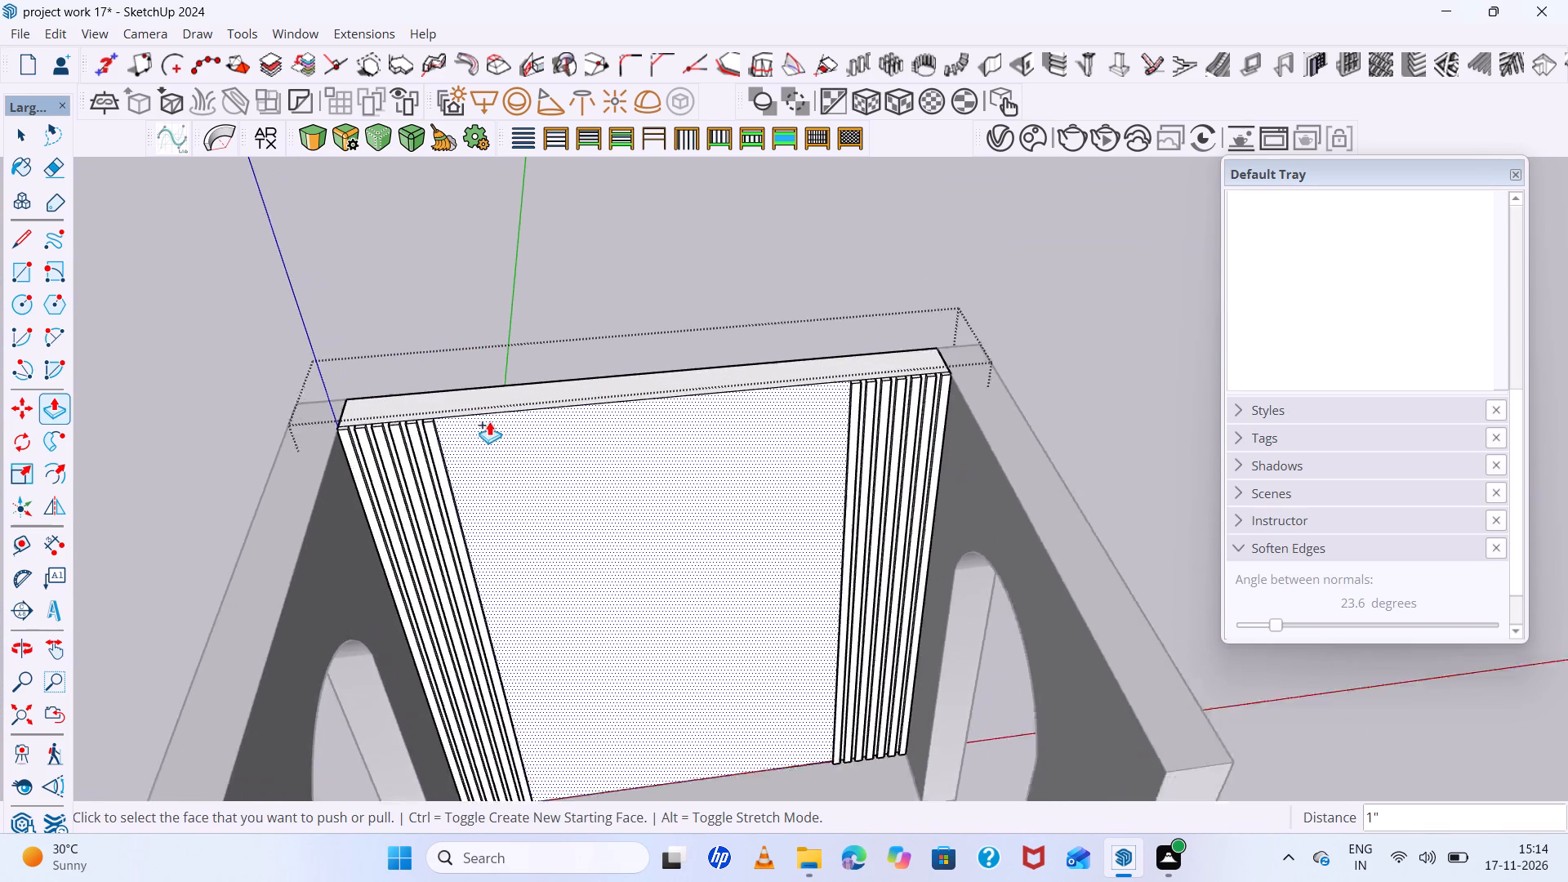
scroll(489, 421, up, 11)
scroll(464, 416, down, 12)
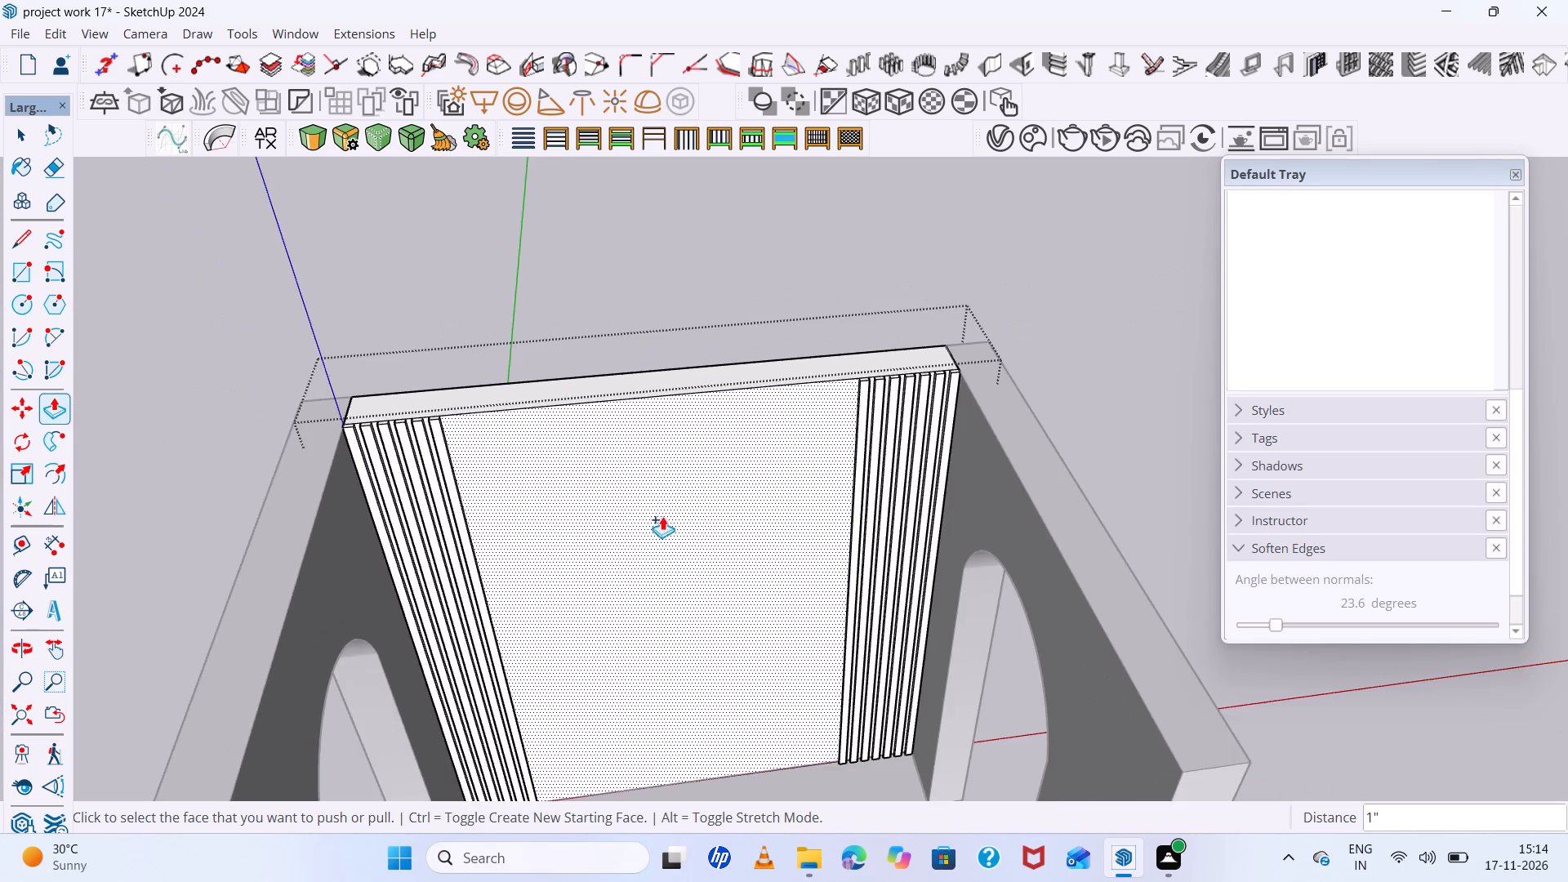
scroll(664, 519, down, 7)
middle_drag(794, 634, 796, 287)
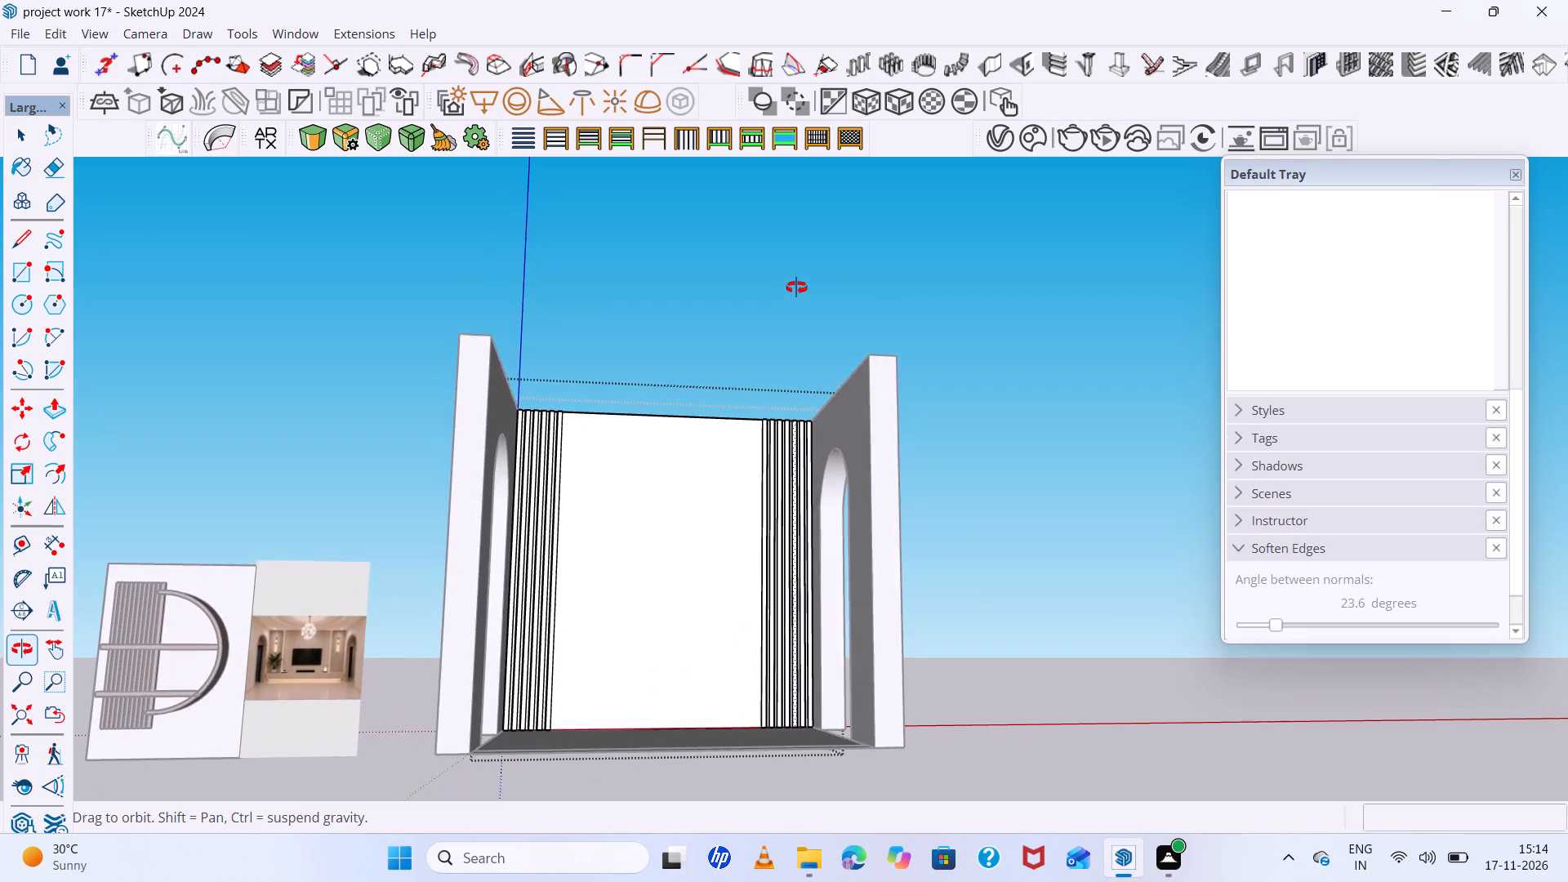
middle_drag(796, 287, 811, 276)
Examine the reference photo's TV wall, slatted sides and low cabinet, and compare them with the modelled back wall.
scroll(313, 643, up, 6)
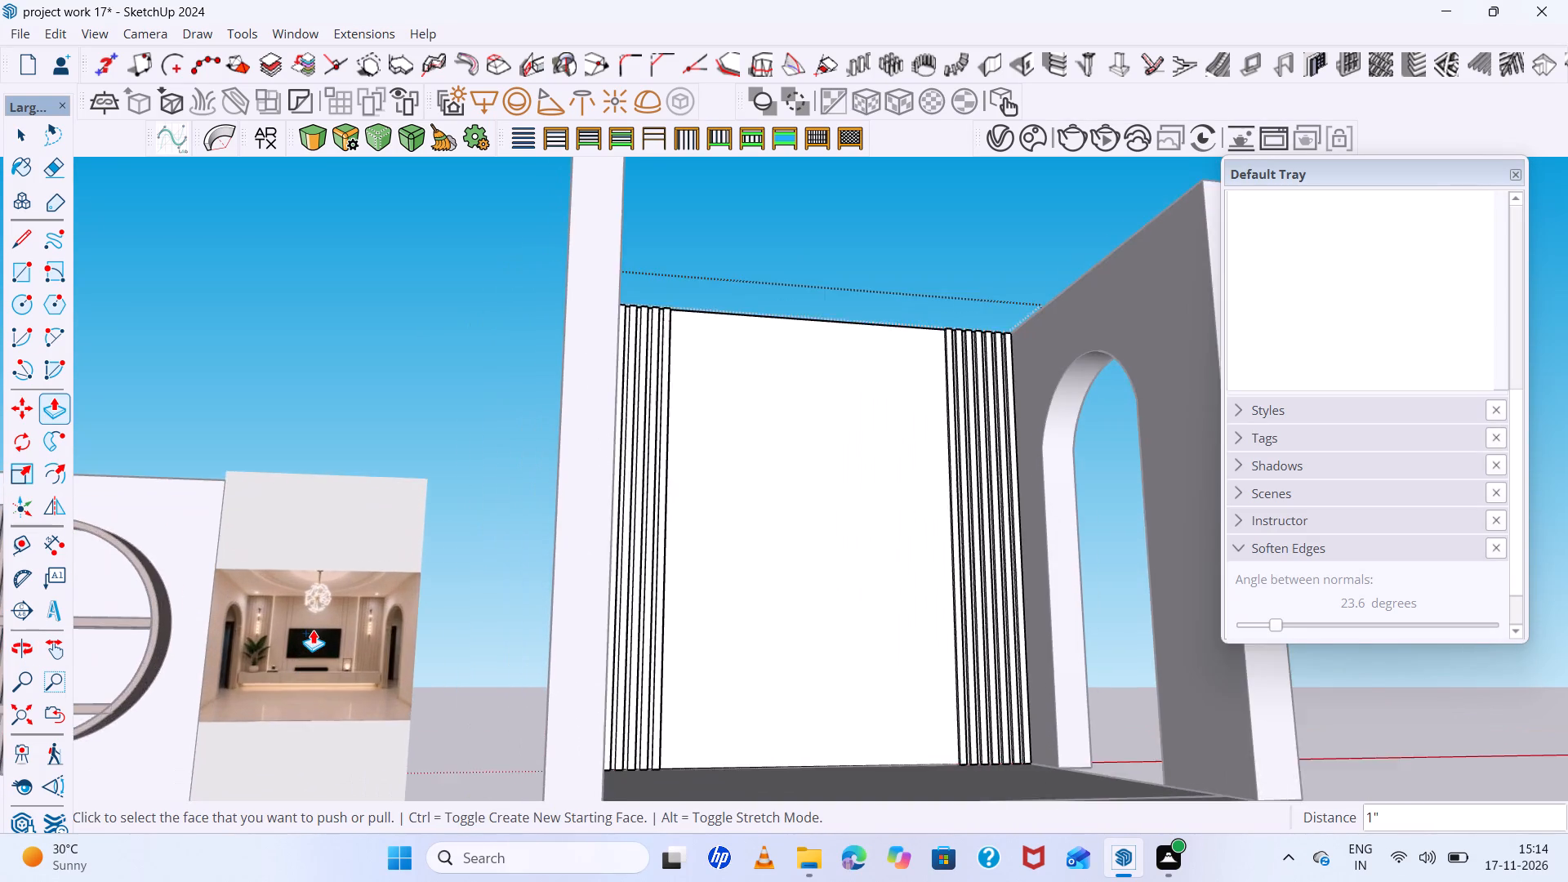
scroll(313, 630, up, 12)
scroll(313, 629, down, 12)
scroll(314, 673, up, 3)
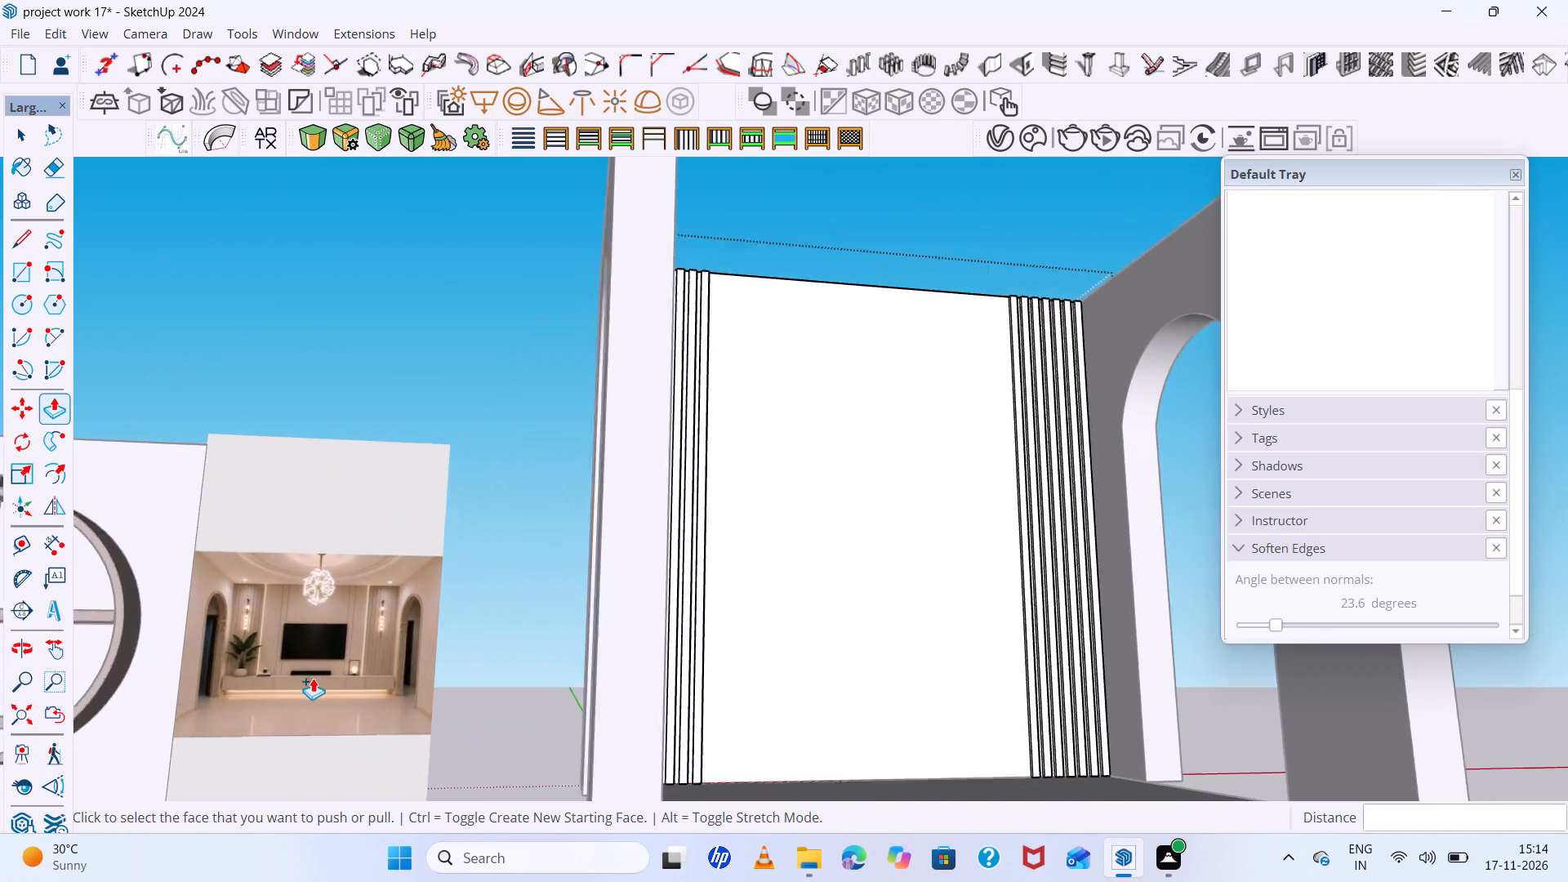
scroll(313, 678, up, 9)
scroll(313, 678, down, 6)
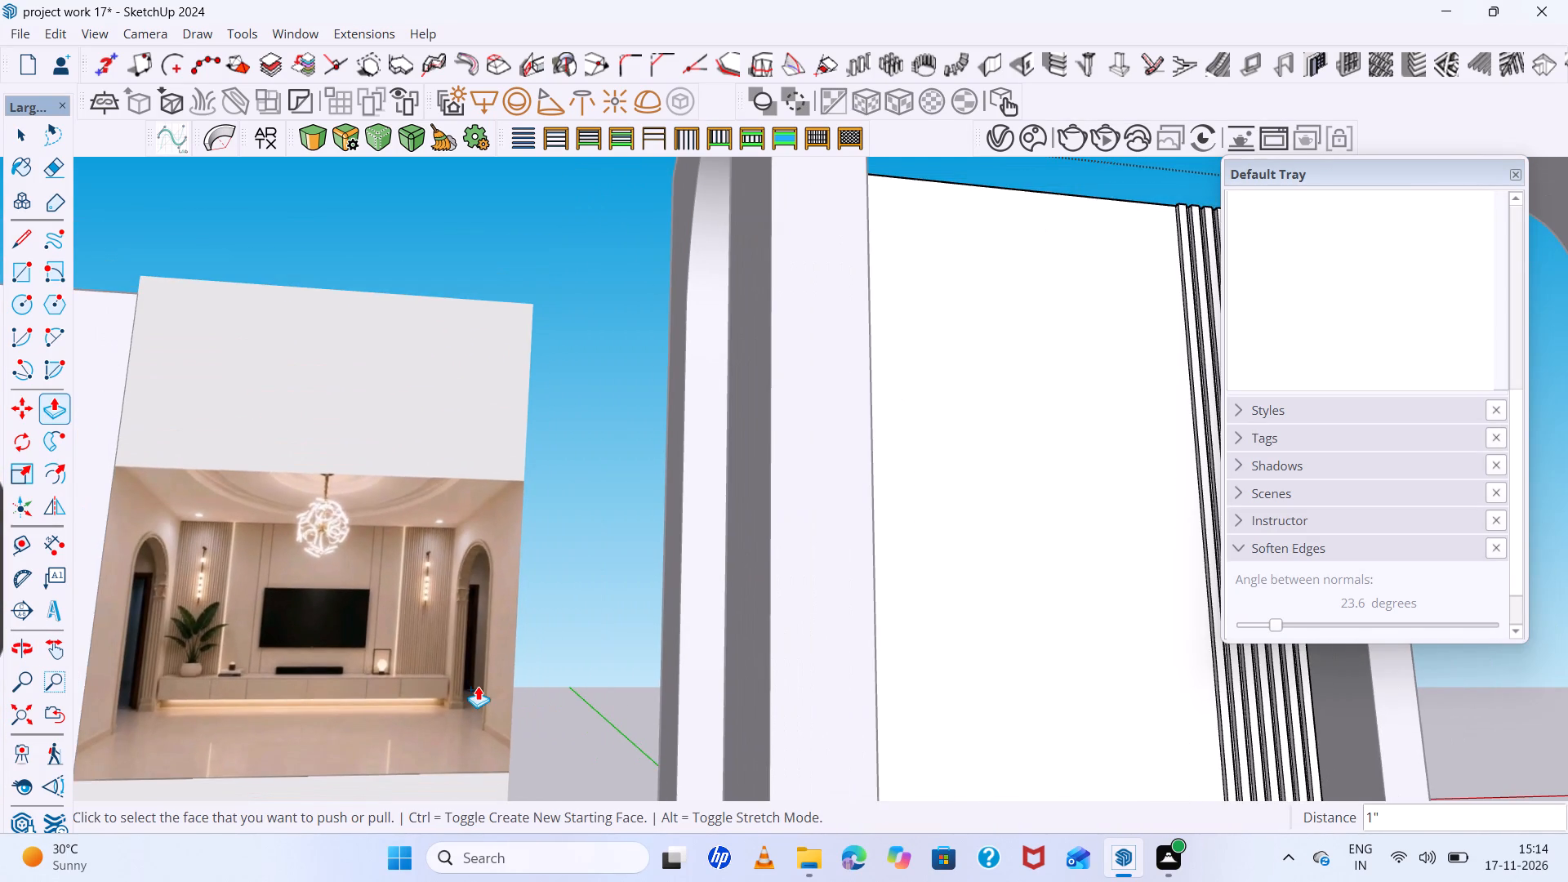
scroll(478, 686, up, 6)
scroll(478, 686, down, 11)
middle_drag(479, 687, 437, 702)
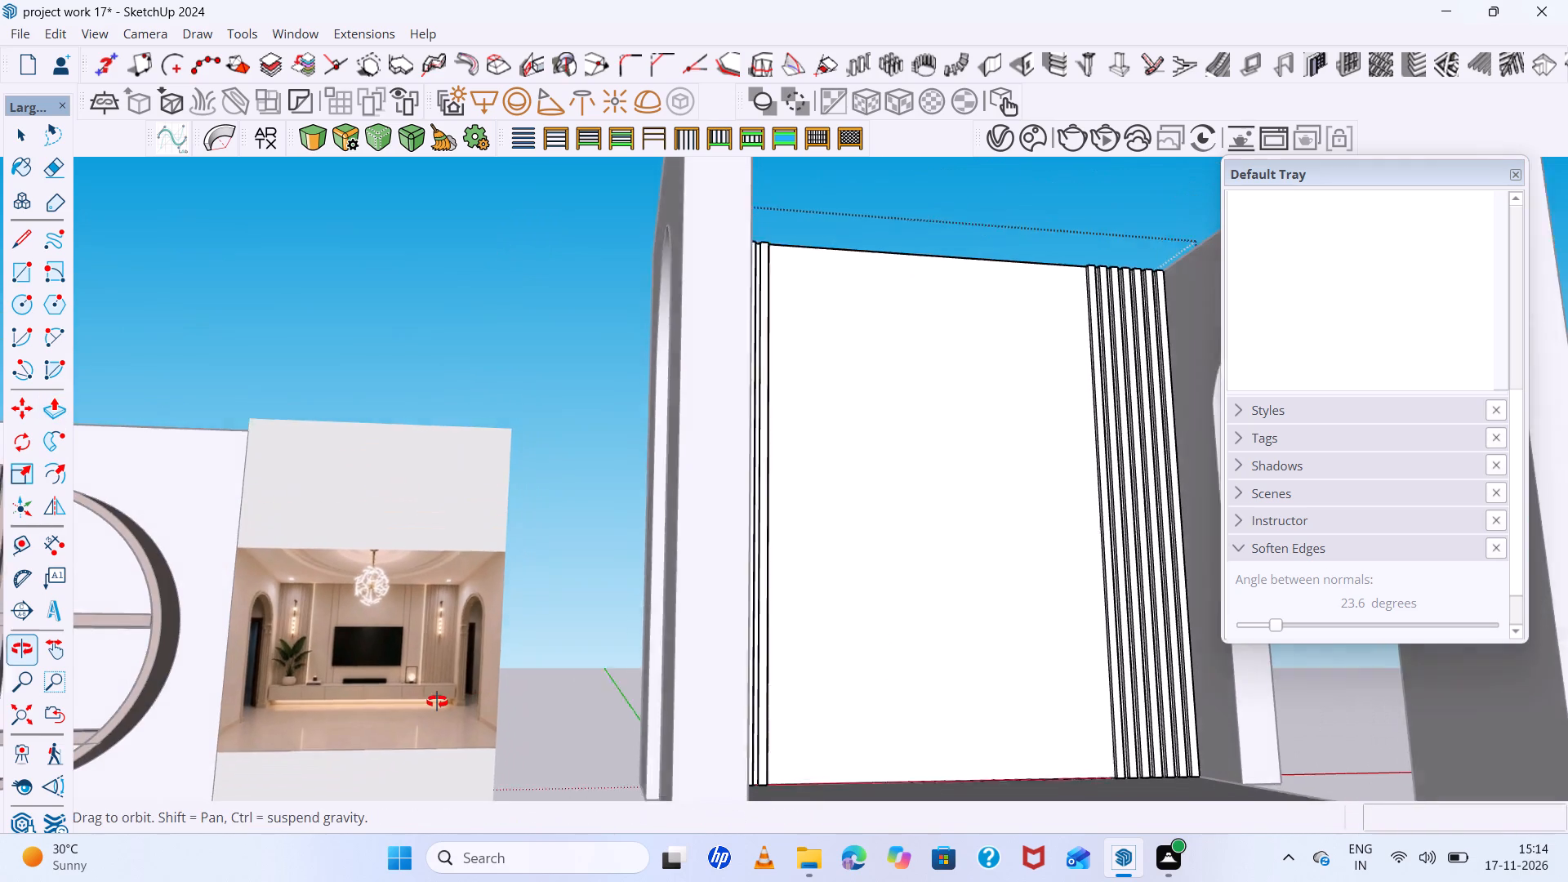
middle_drag(437, 702, 417, 707)
scroll(263, 731, up, 14)
scroll(308, 659, up, 7)
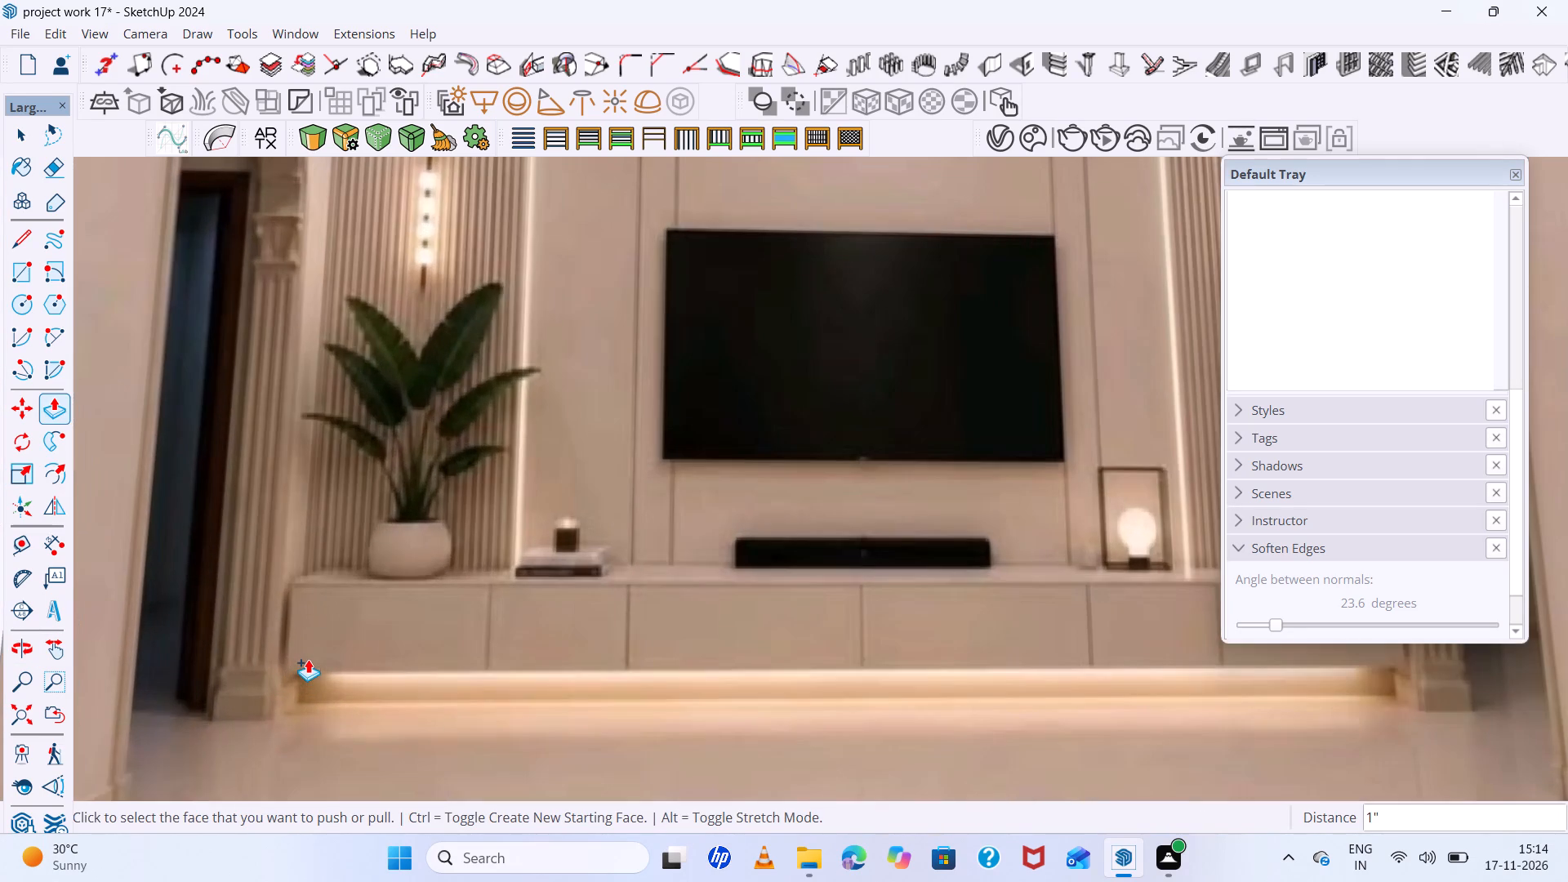
scroll(301, 642, up, 6)
scroll(300, 641, down, 13)
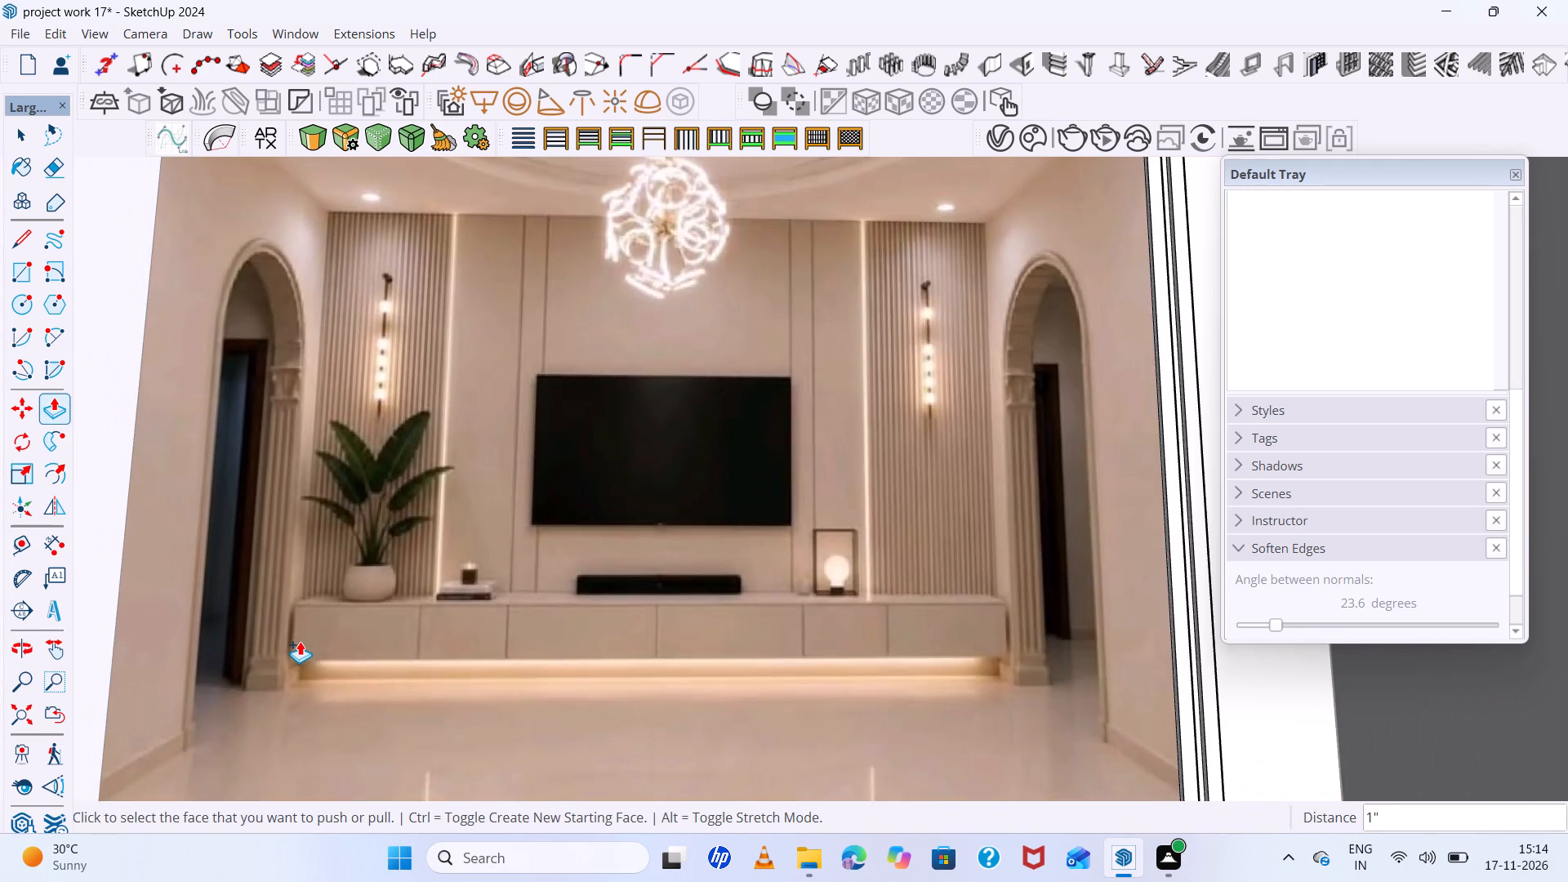
scroll(300, 641, up, 5)
scroll(300, 640, down, 4)
middle_drag(300, 640, 304, 661)
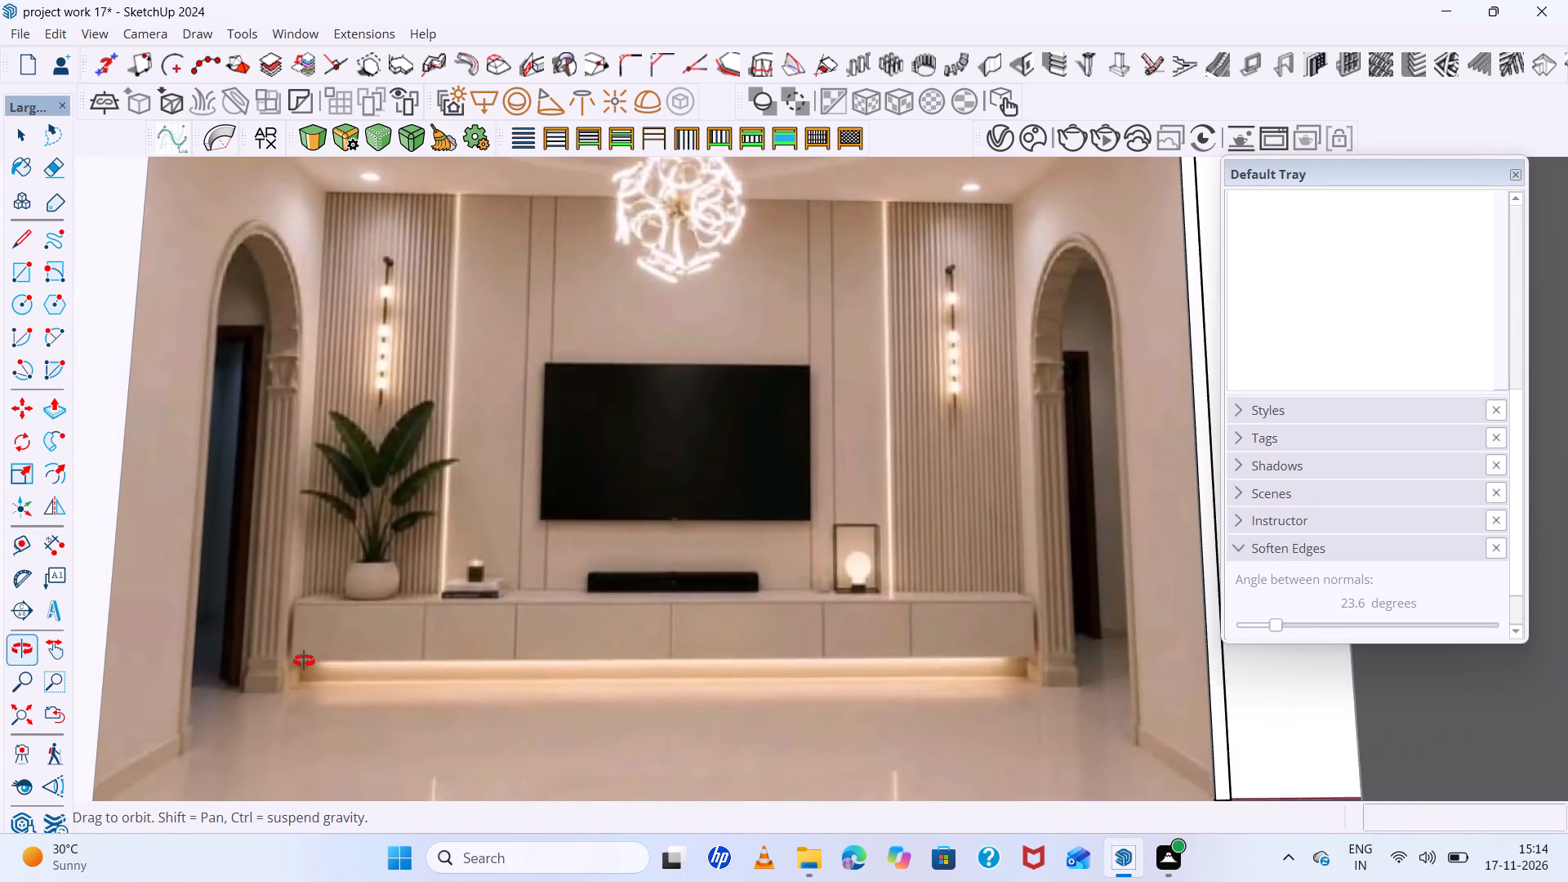
middle_drag(304, 661, 305, 666)
scroll(305, 593, up, 12)
scroll(305, 592, down, 5)
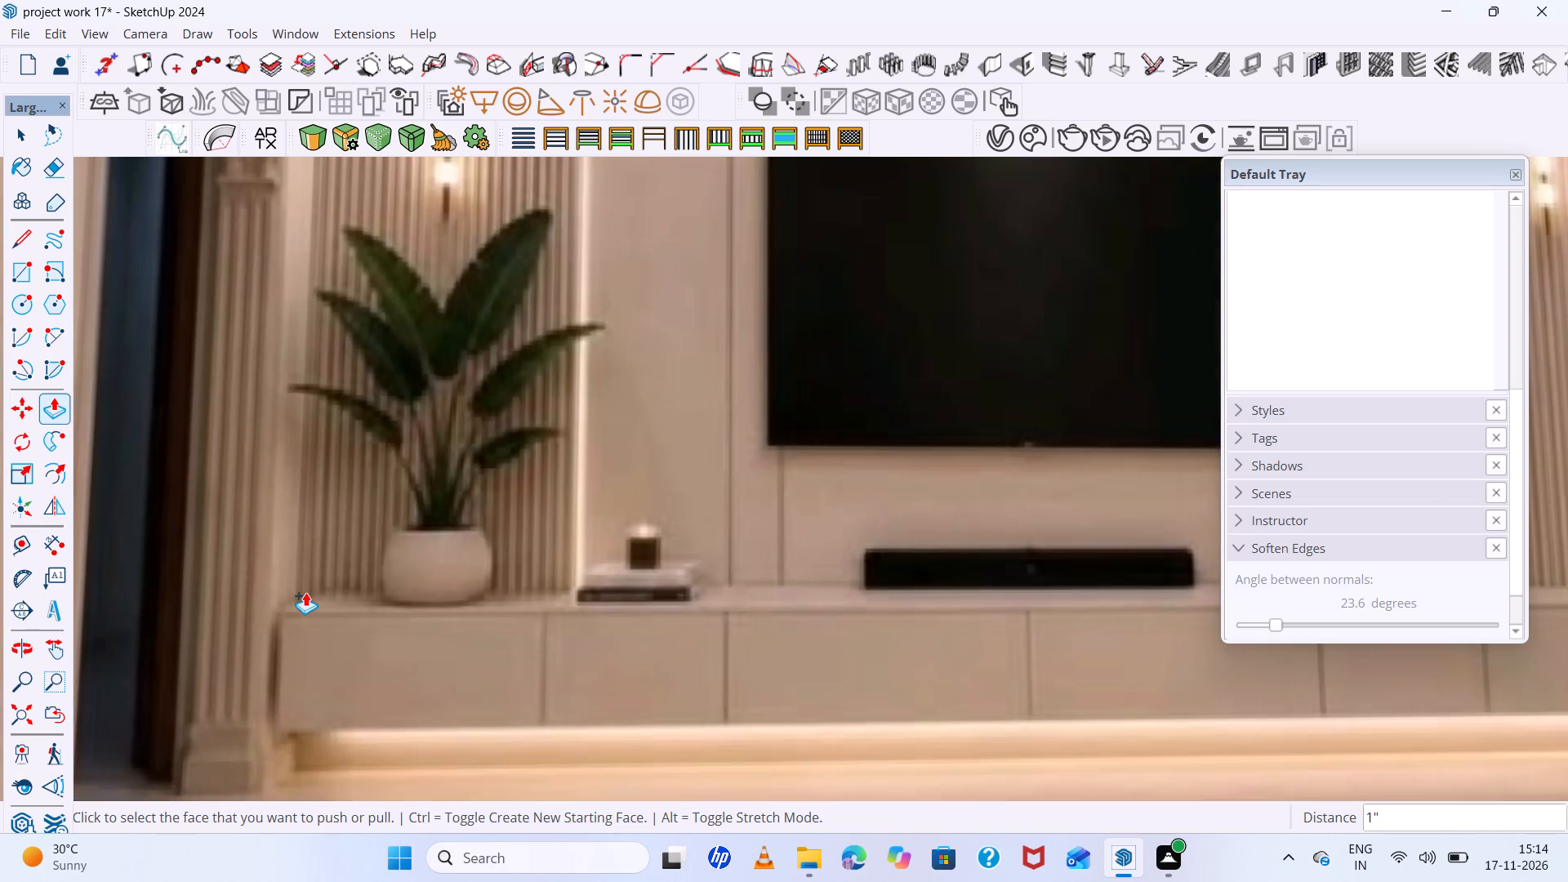
scroll(305, 592, down, 11)
scroll(370, 604, up, 6)
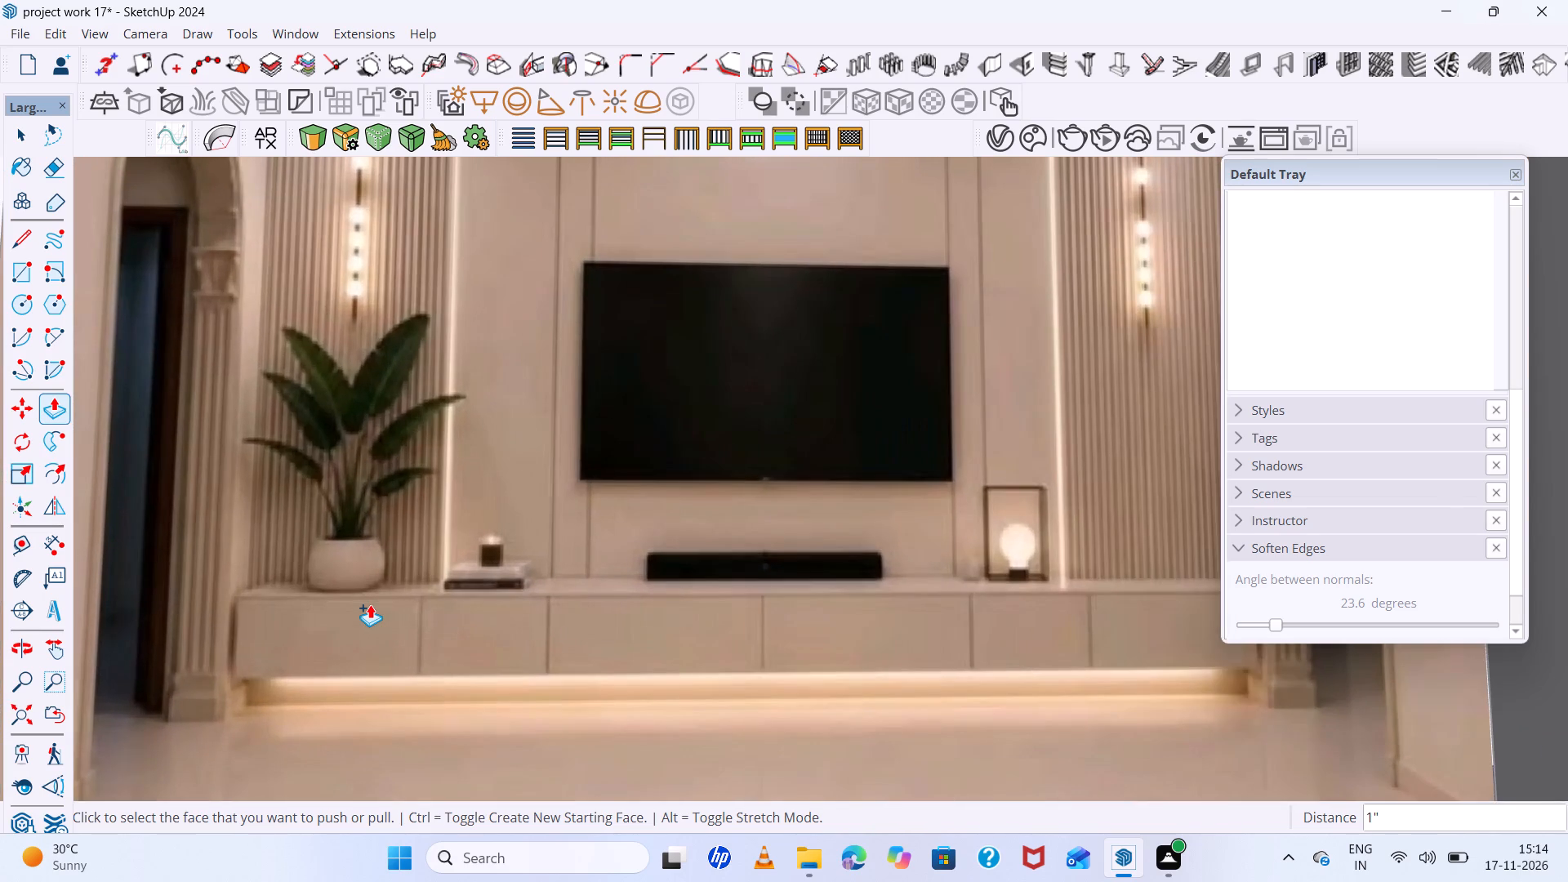
scroll(370, 604, down, 16)
scroll(370, 604, down, 5)
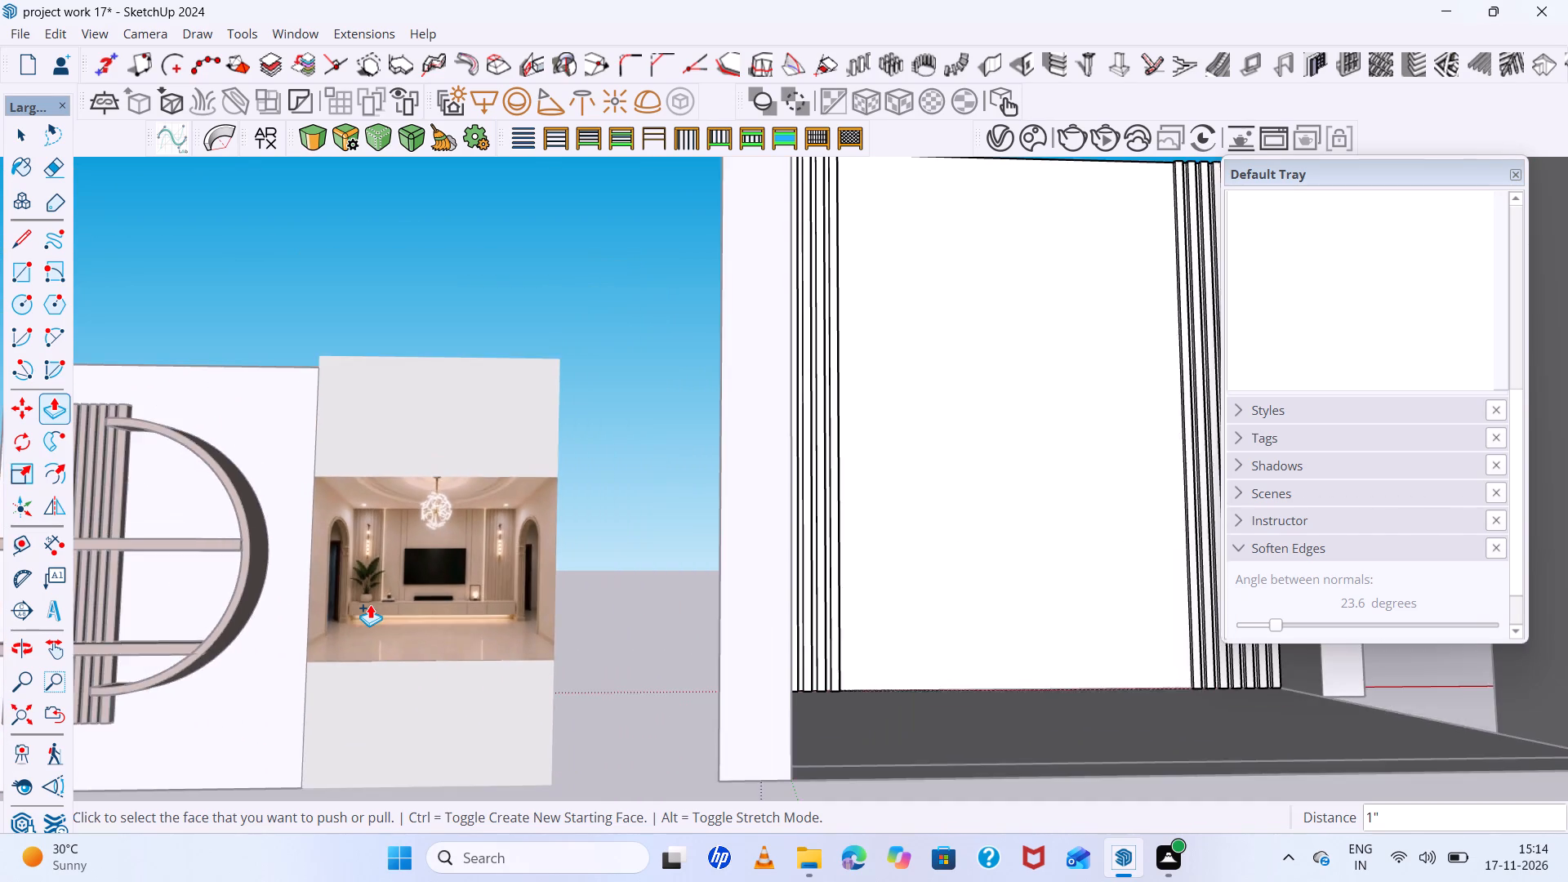
scroll(370, 604, down, 5)
scroll(681, 650, down, 6)
scroll(728, 657, up, 6)
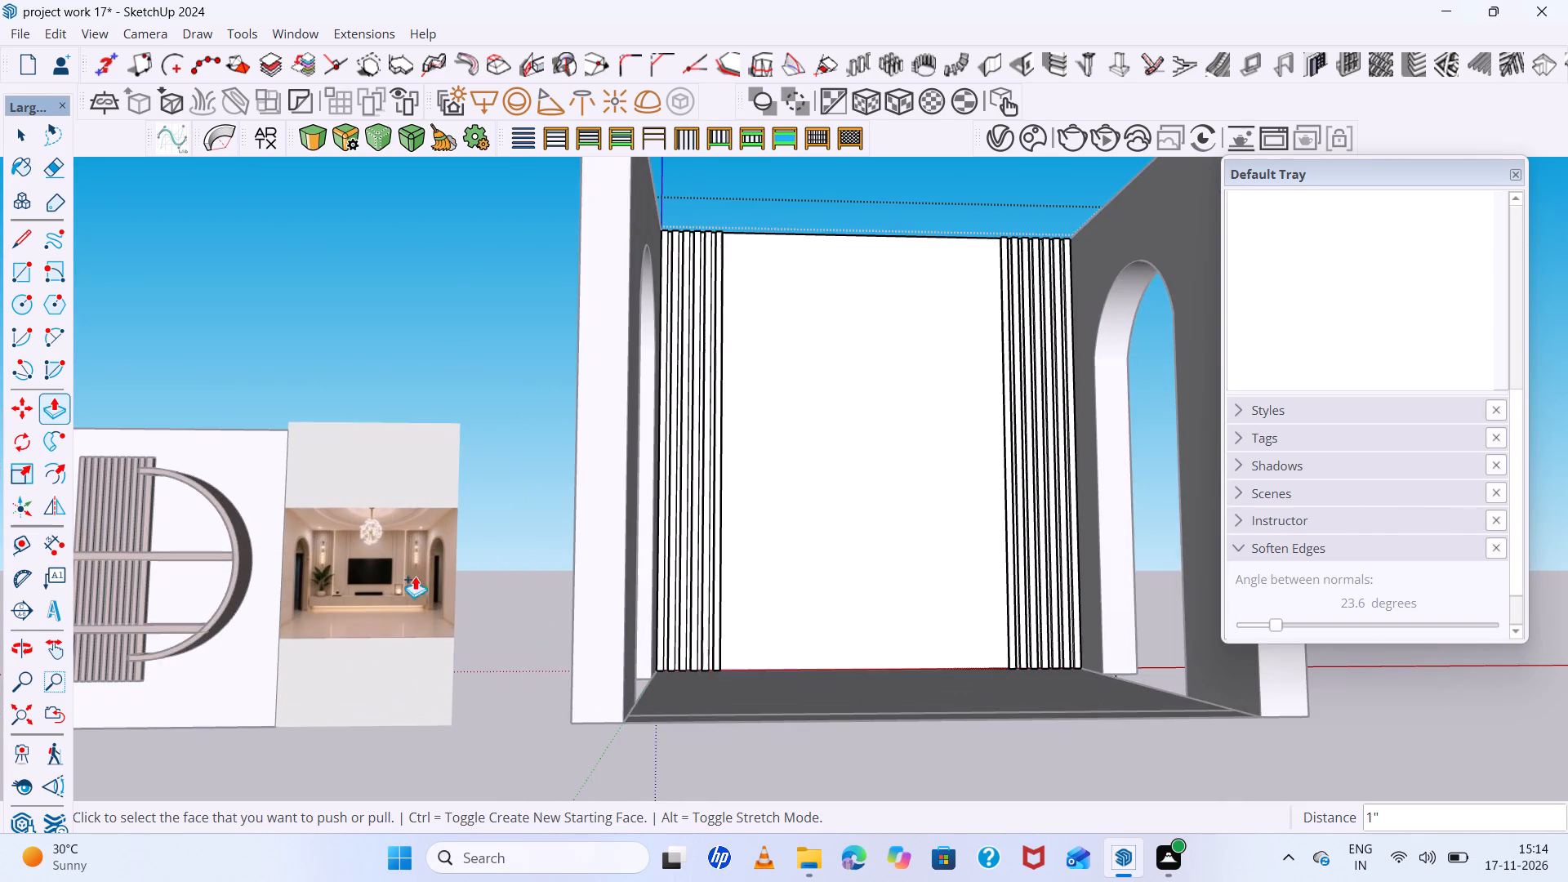
scroll(383, 550, up, 6)
scroll(305, 557, up, 10)
scroll(305, 557, down, 6)
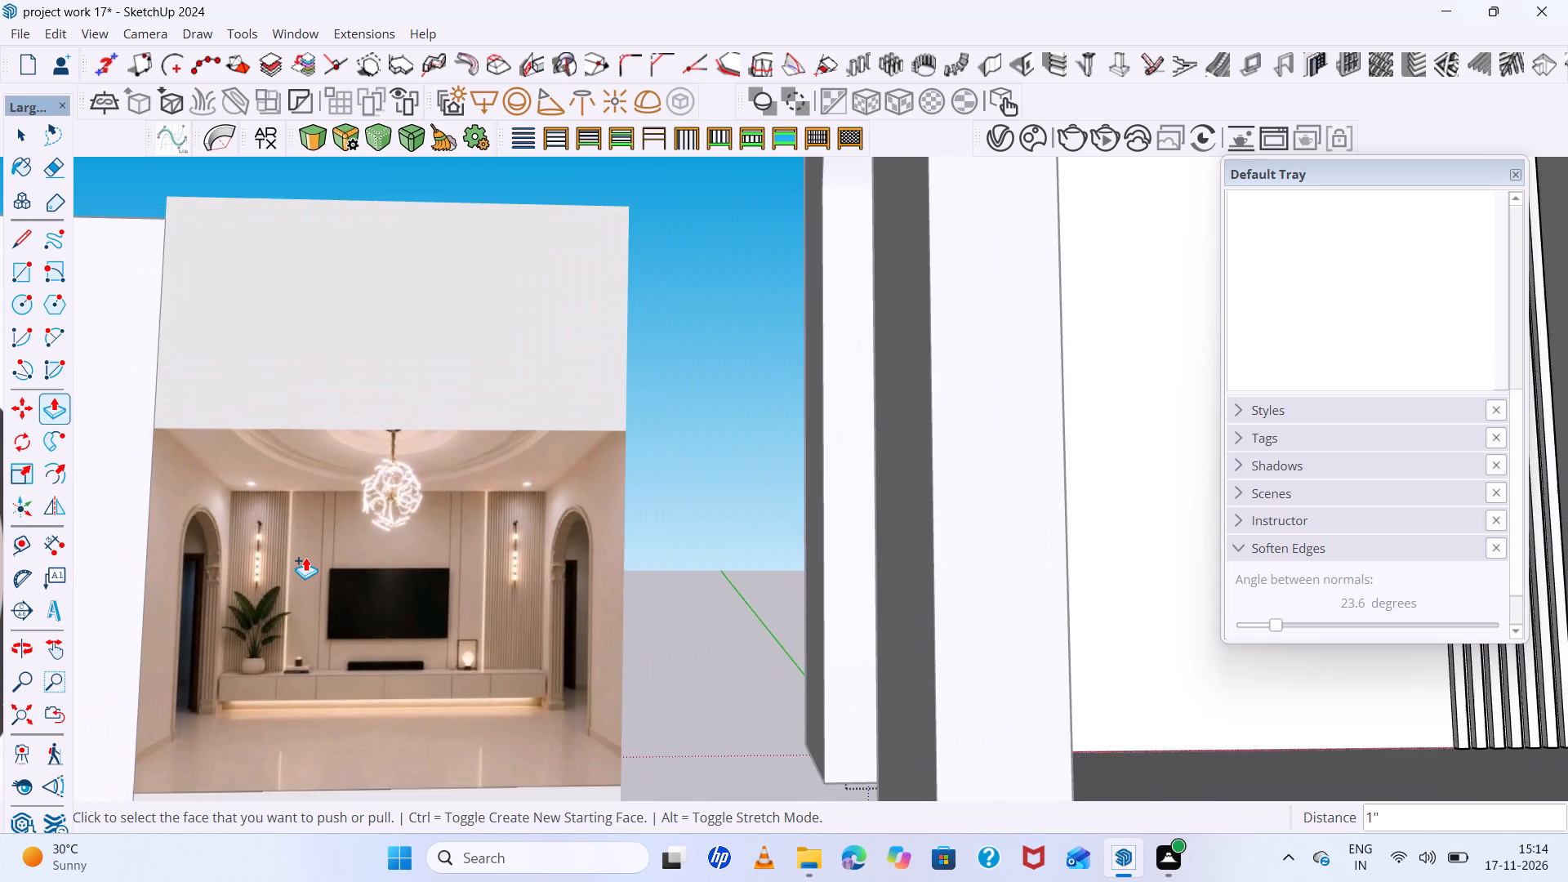
scroll(247, 561, down, 16)
scroll(538, 595, down, 4)
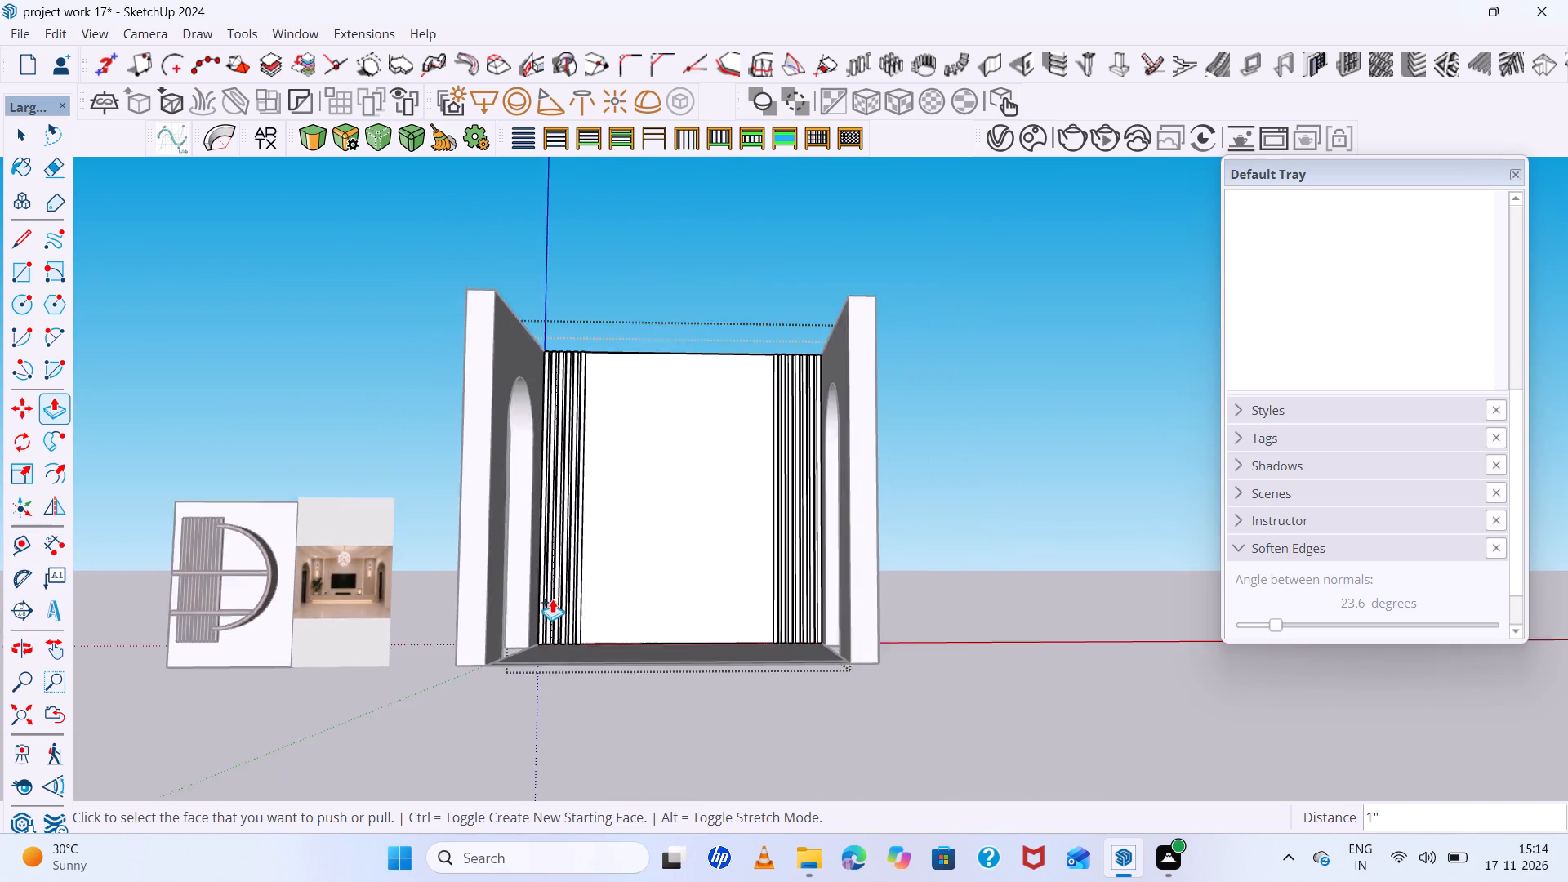
scroll(552, 599, down, 2)
middle_drag(565, 608, 662, 811)
scroll(623, 432, up, 5)
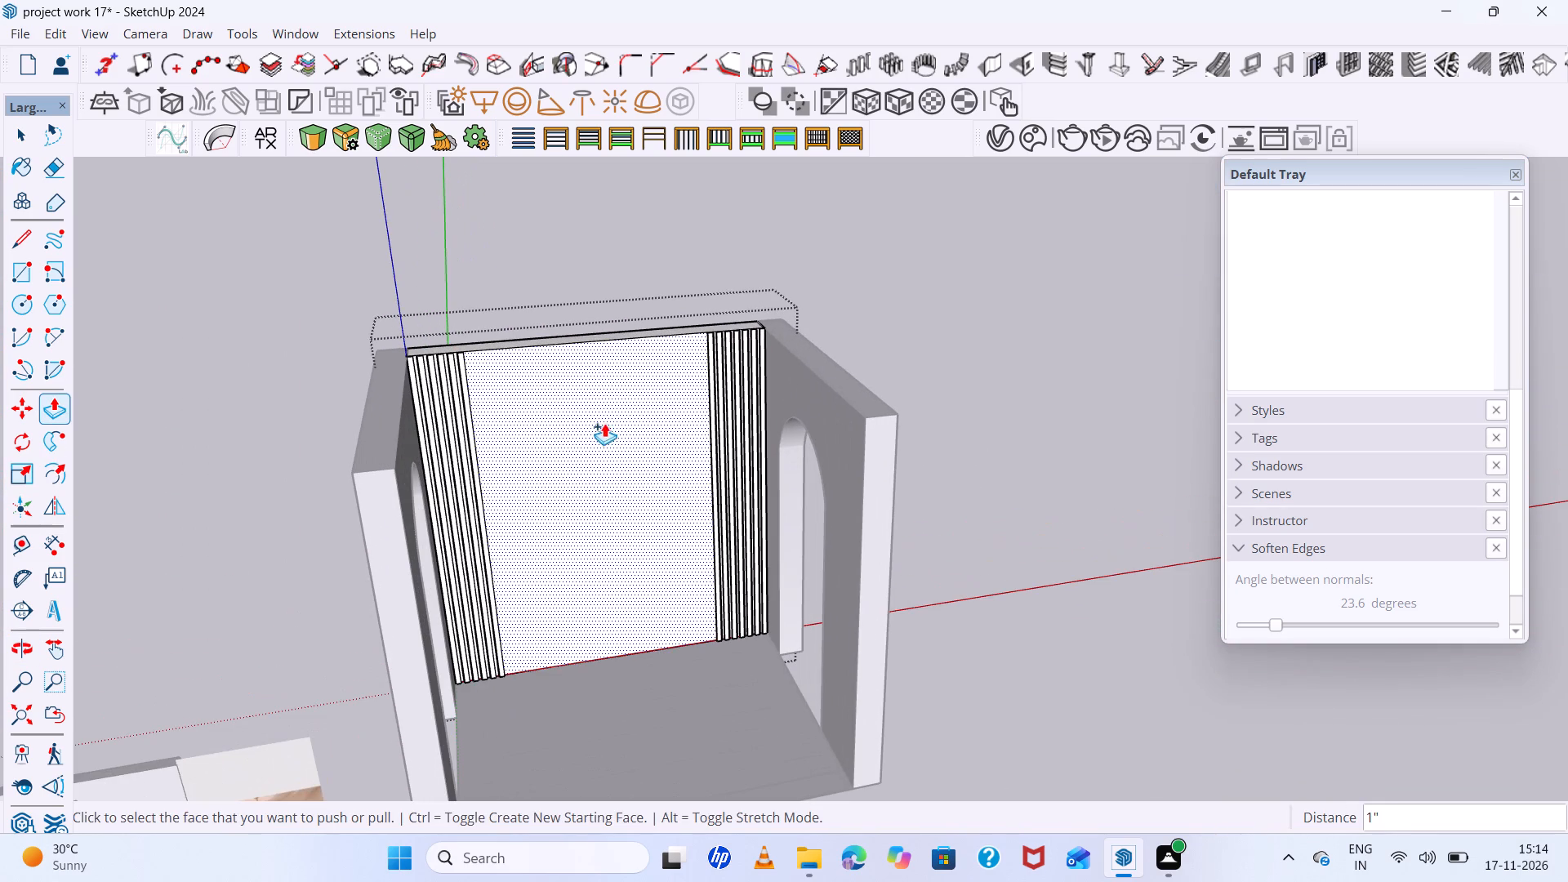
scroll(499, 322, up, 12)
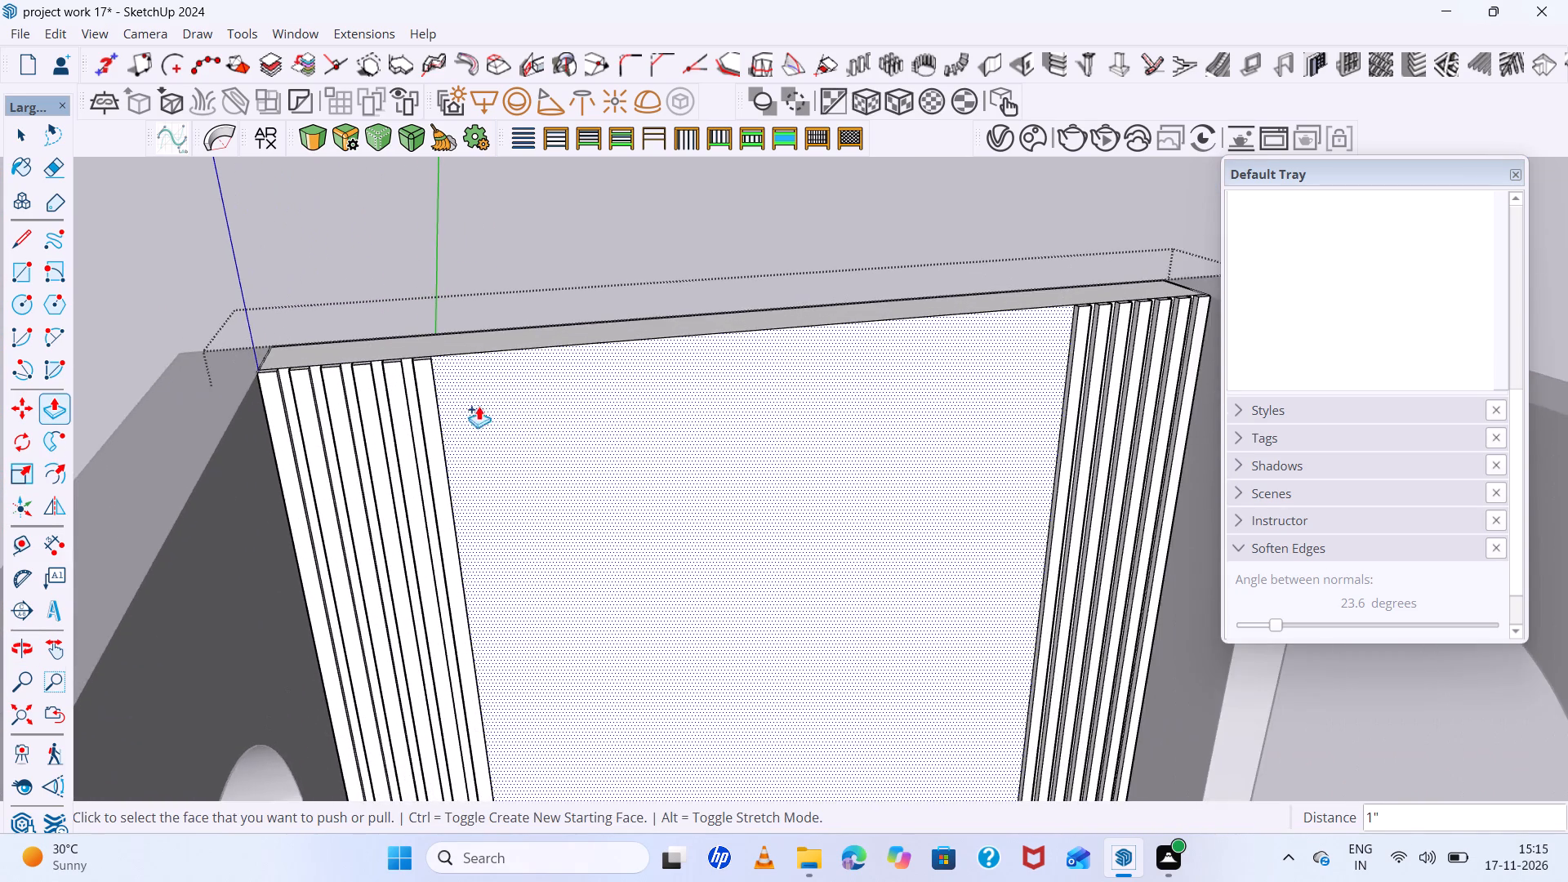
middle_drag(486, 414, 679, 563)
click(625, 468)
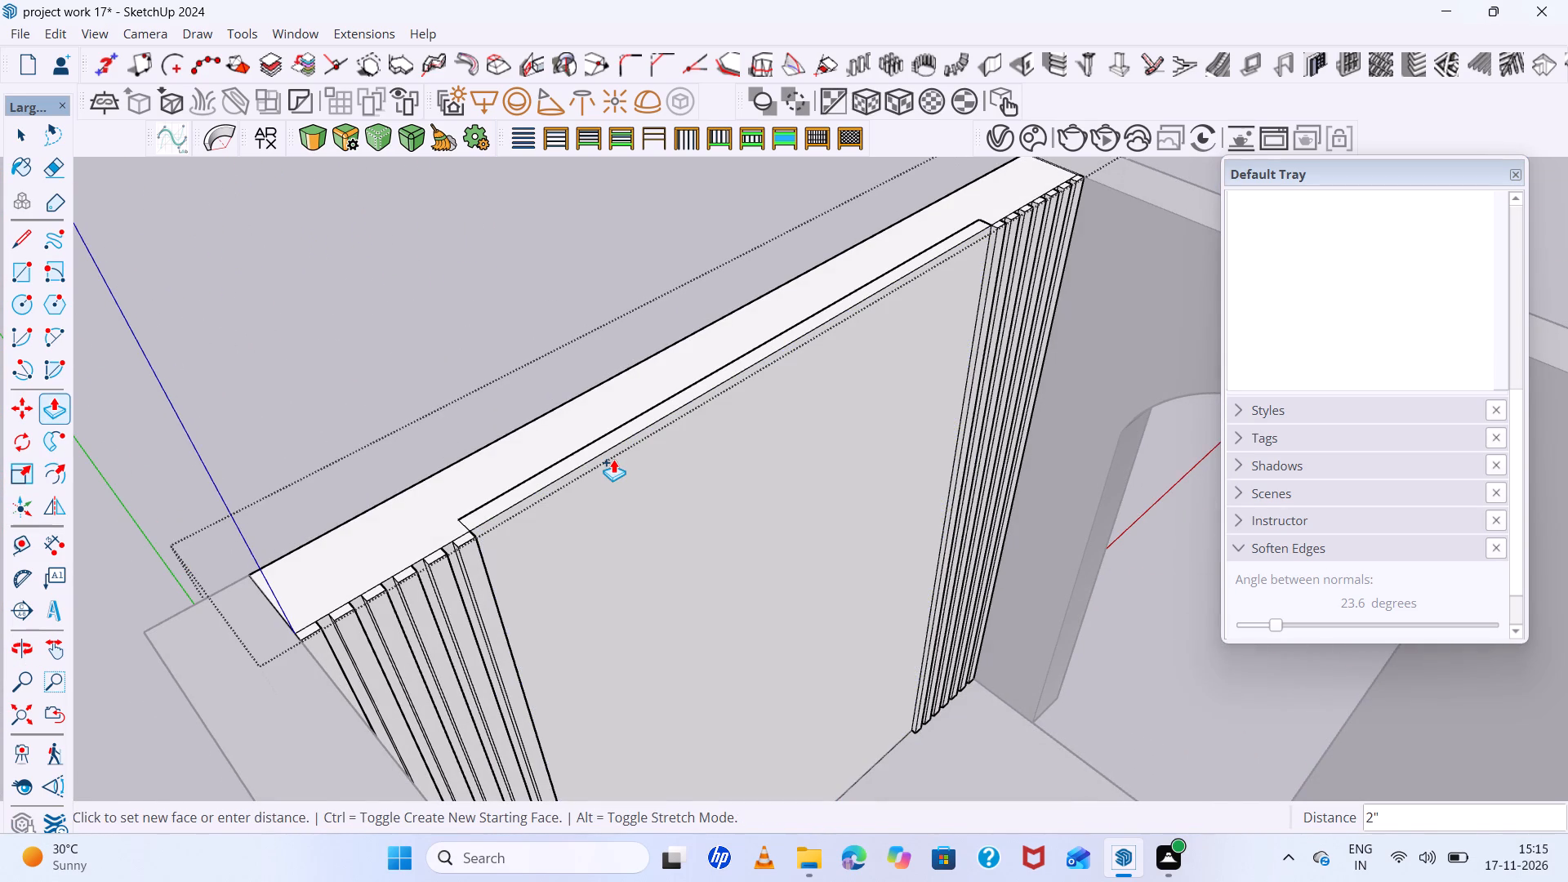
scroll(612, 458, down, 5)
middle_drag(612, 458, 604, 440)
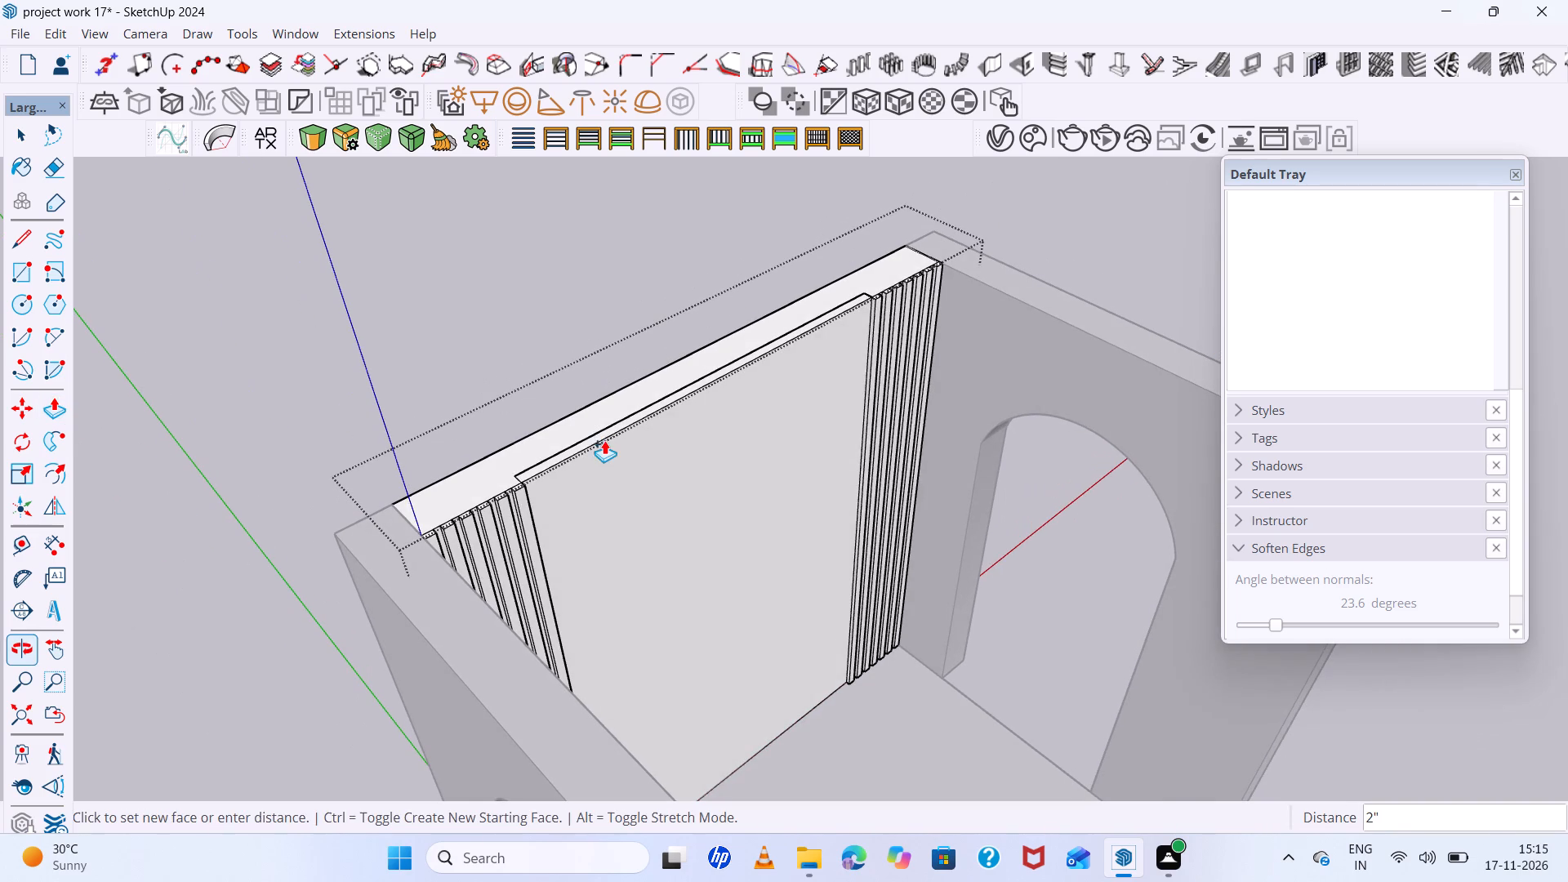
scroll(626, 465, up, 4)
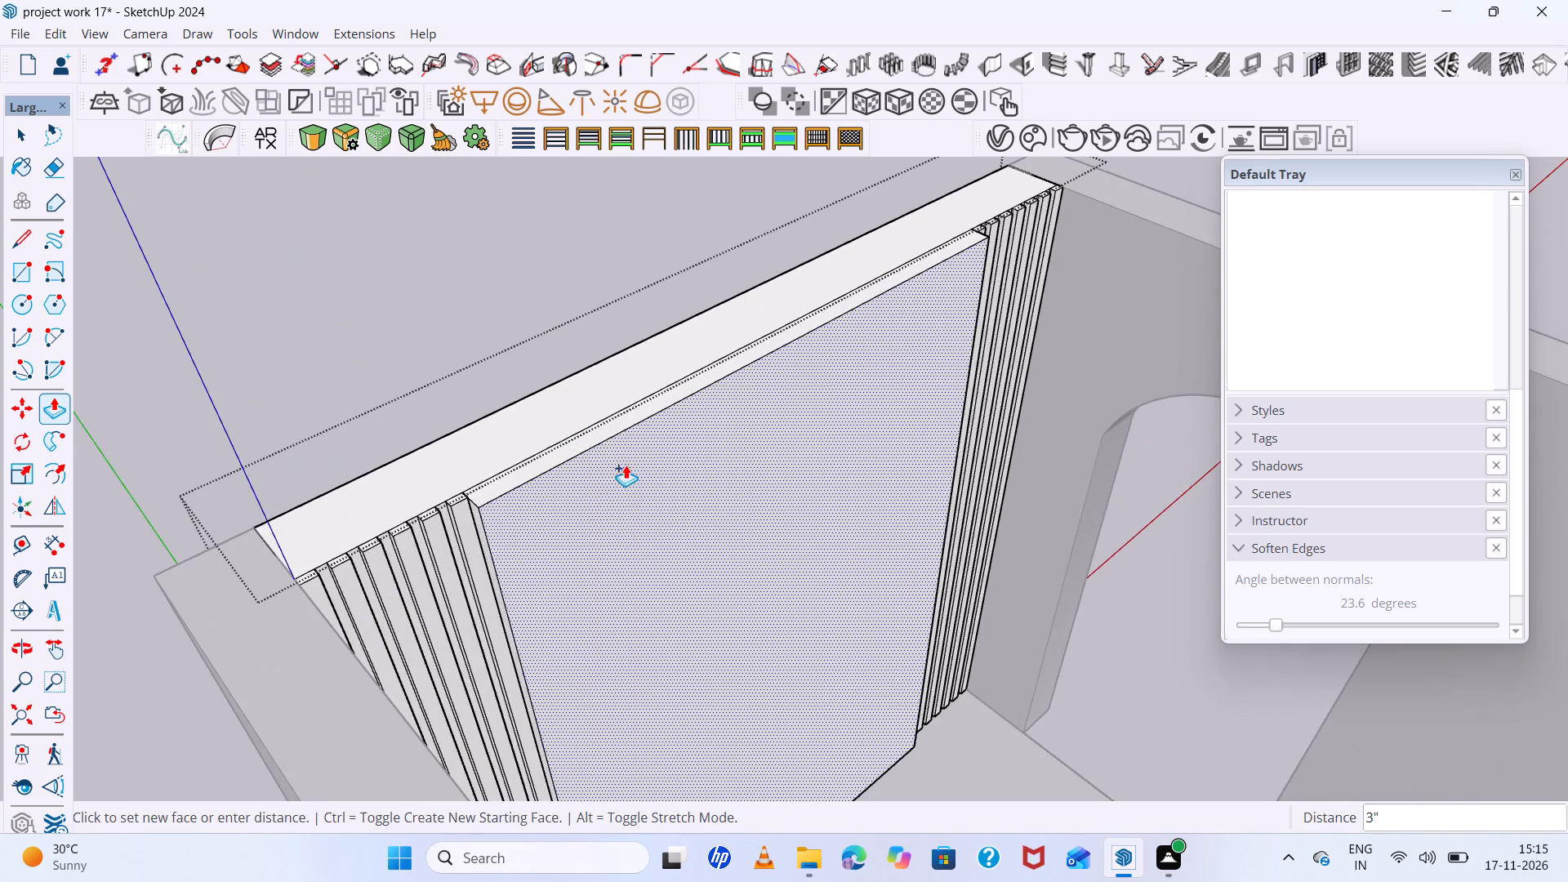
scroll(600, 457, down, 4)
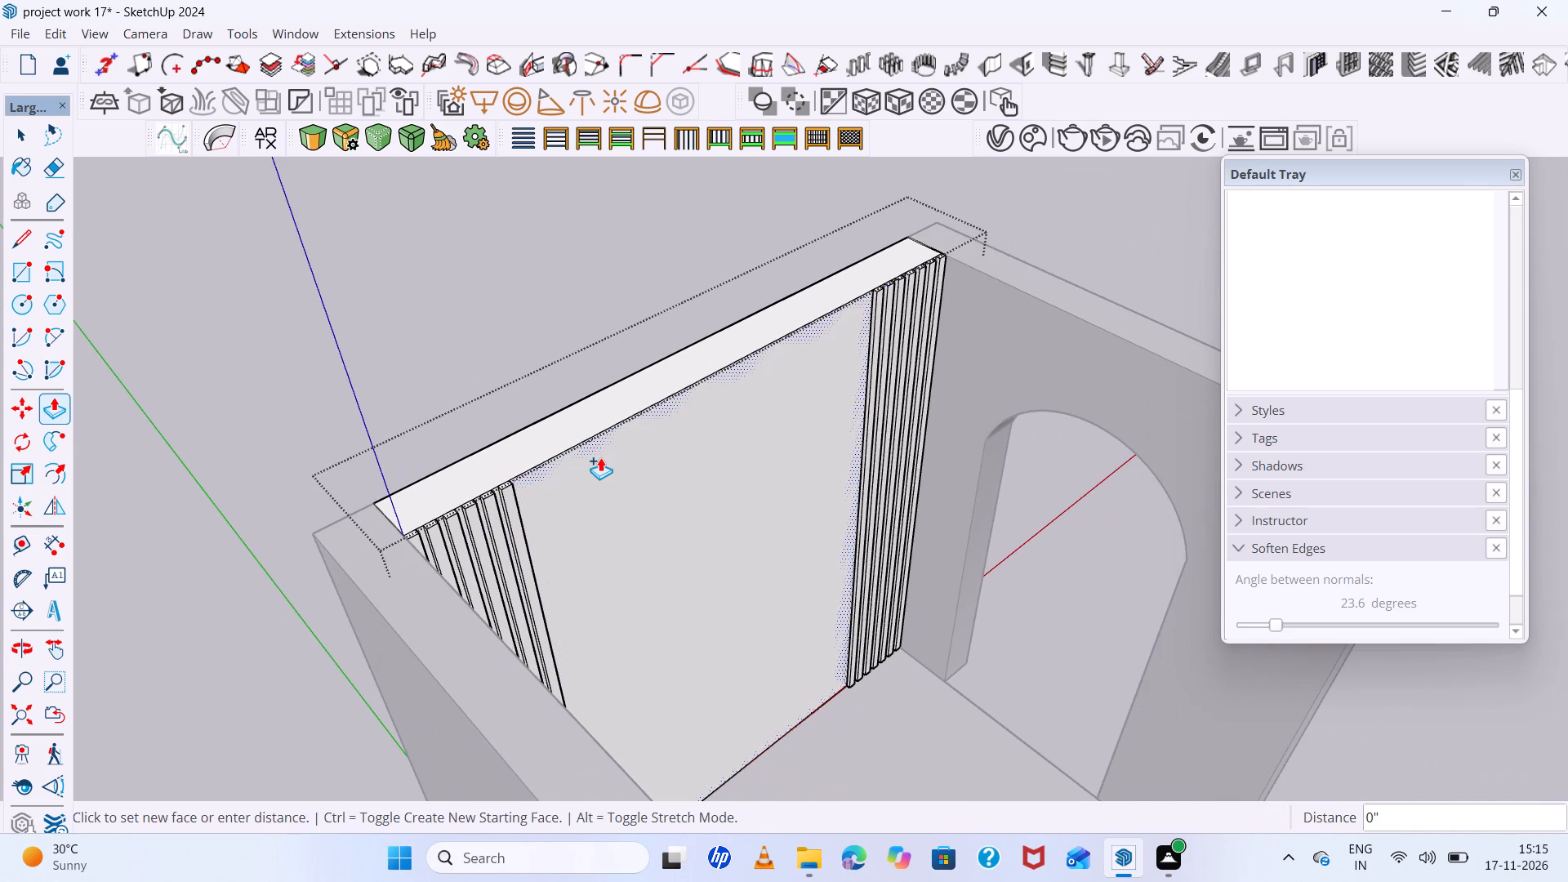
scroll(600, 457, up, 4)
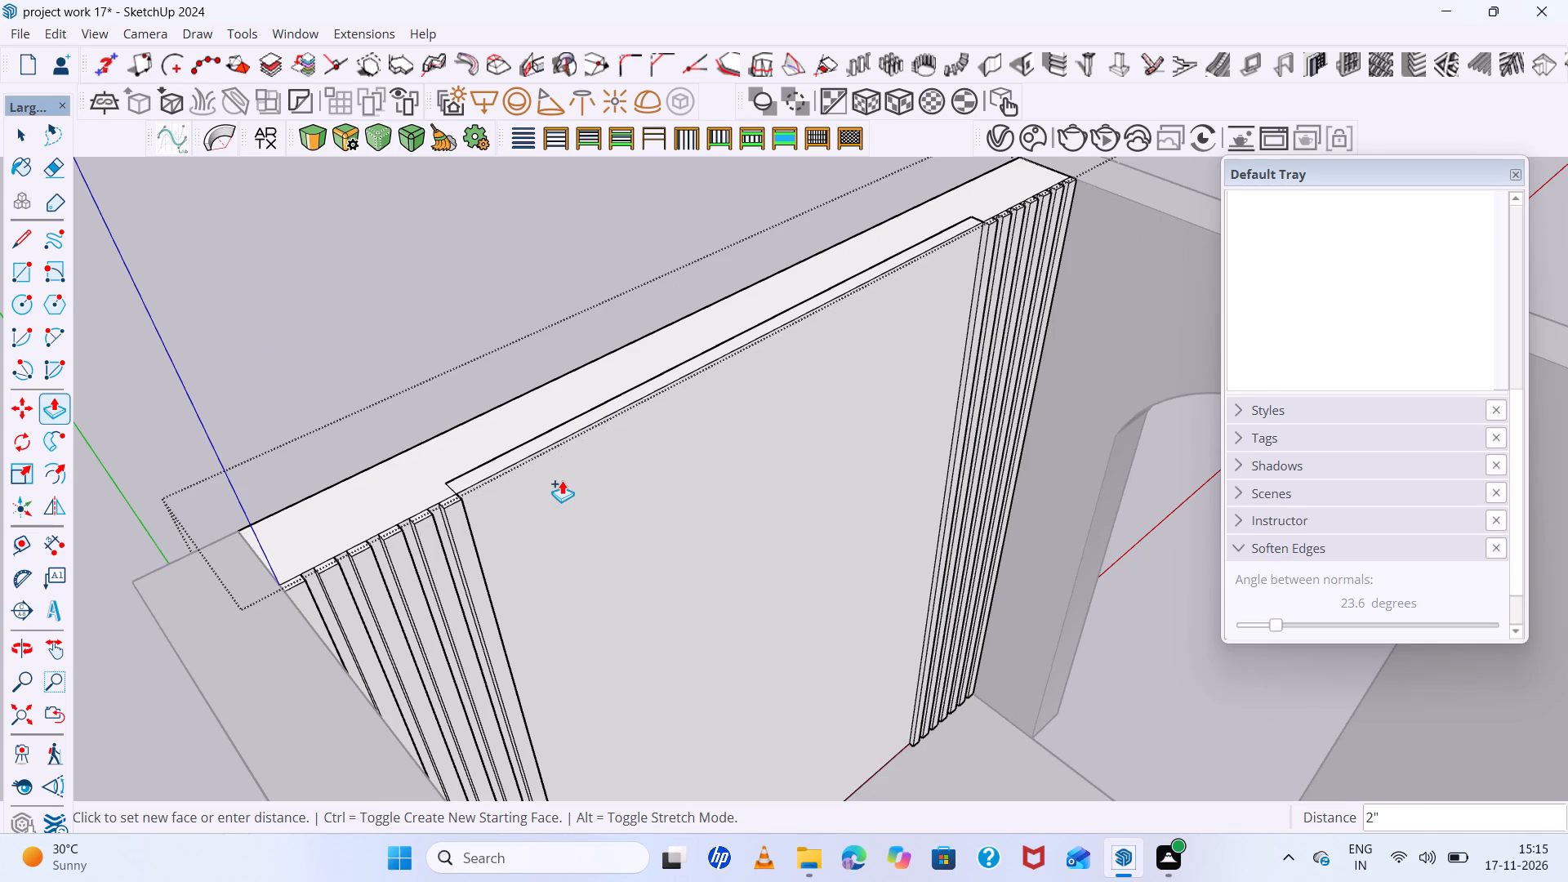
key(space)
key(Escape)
Draw a line about 2" long across the back wall's top face, starting from the inner corner of one side's innermost slat.
scroll(527, 457, up, 5)
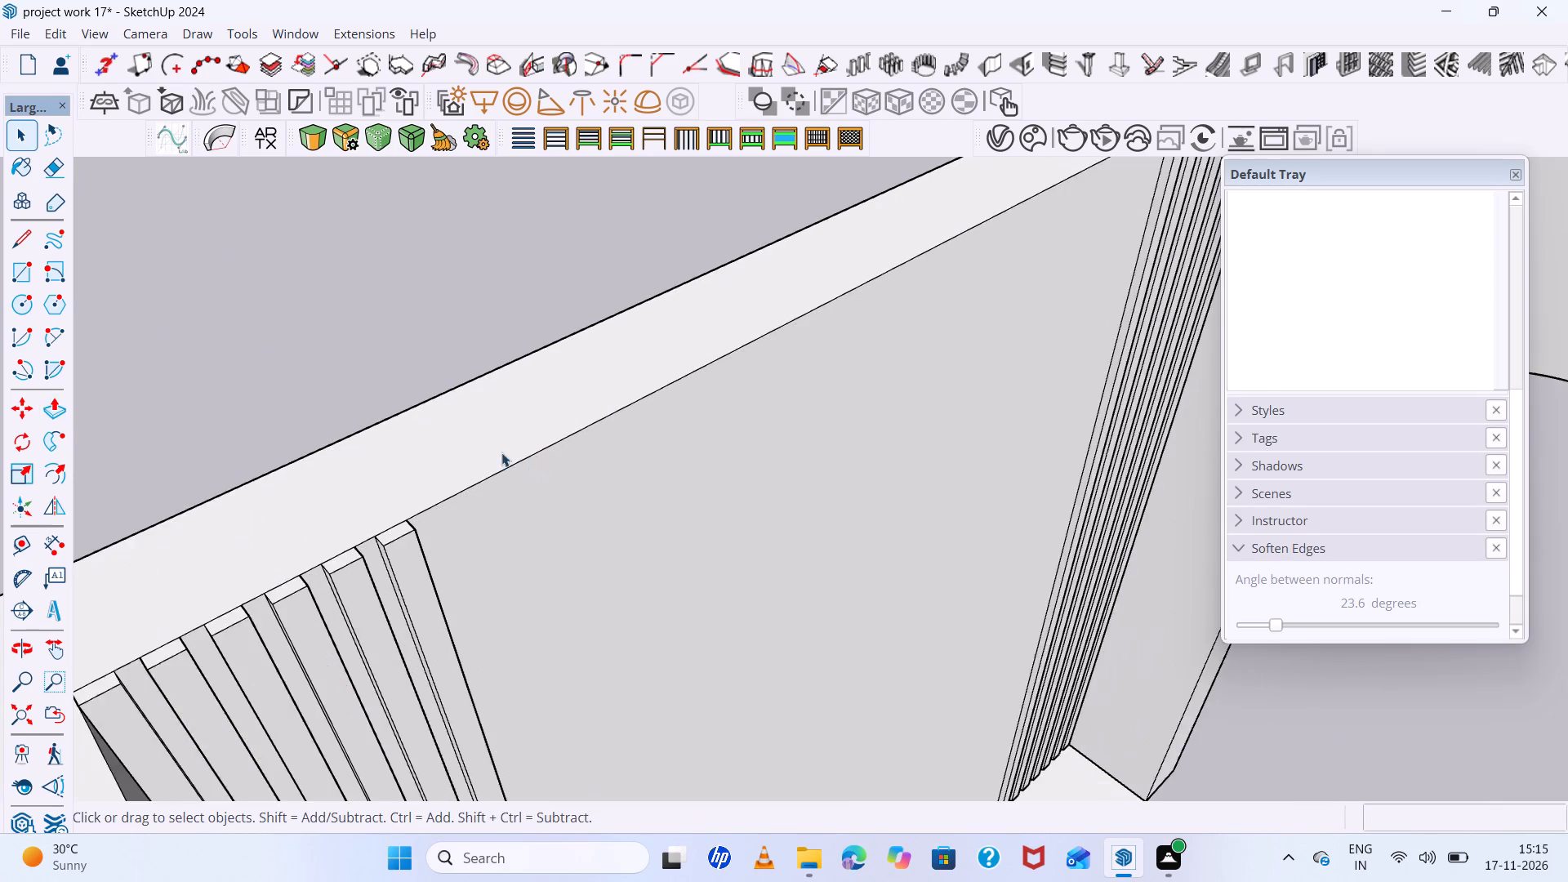
scroll(452, 451, down, 7)
middle_drag(568, 606, 622, 693)
scroll(597, 537, up, 5)
double_click(597, 532)
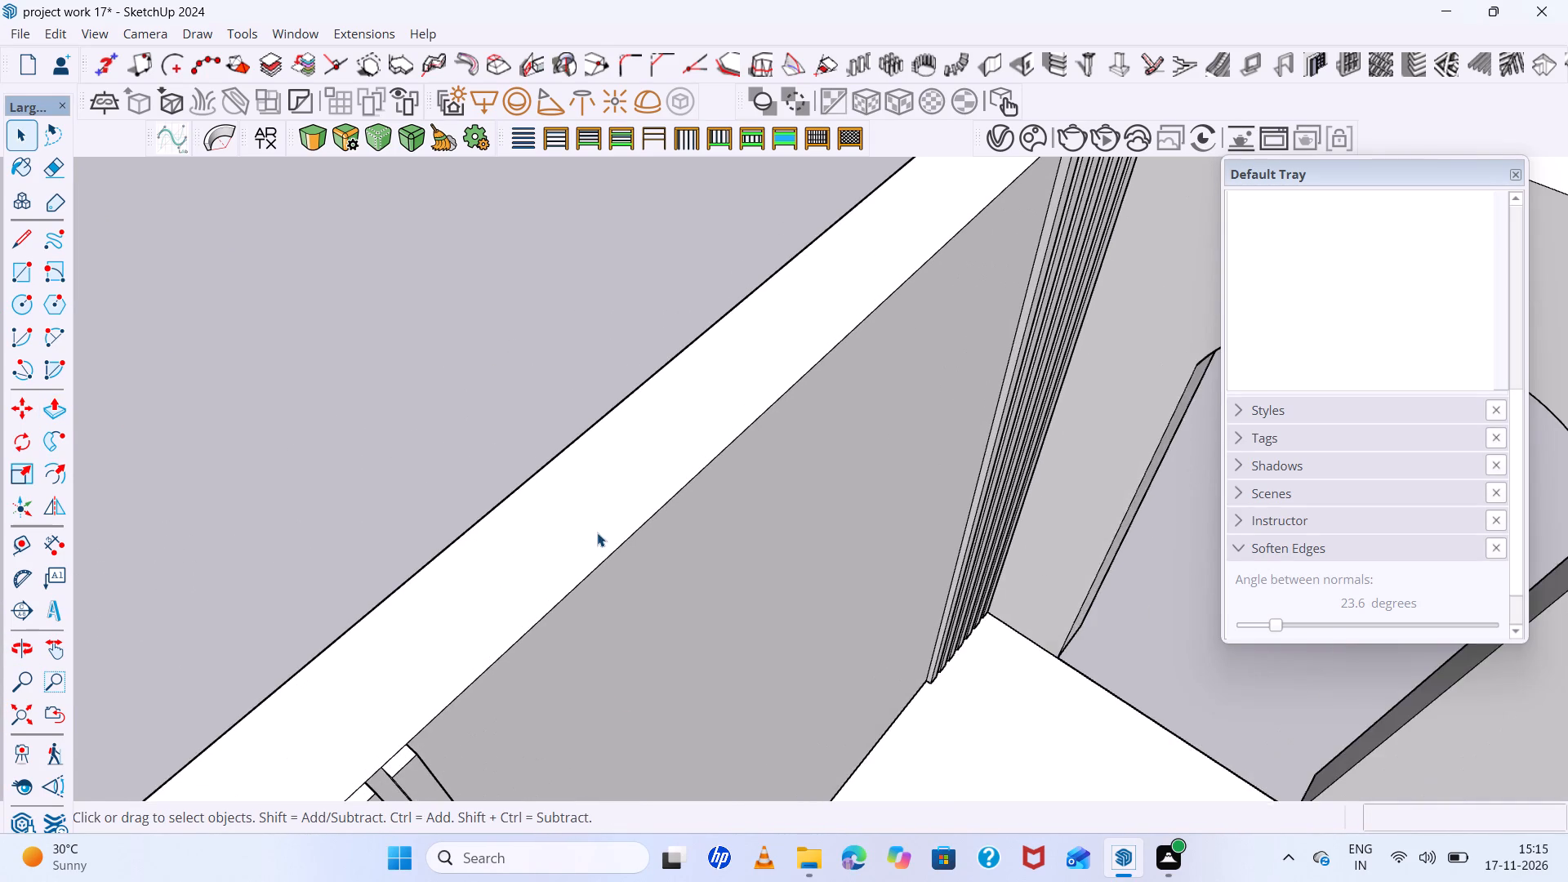
scroll(679, 609, up, 4)
scroll(585, 514, down, 6)
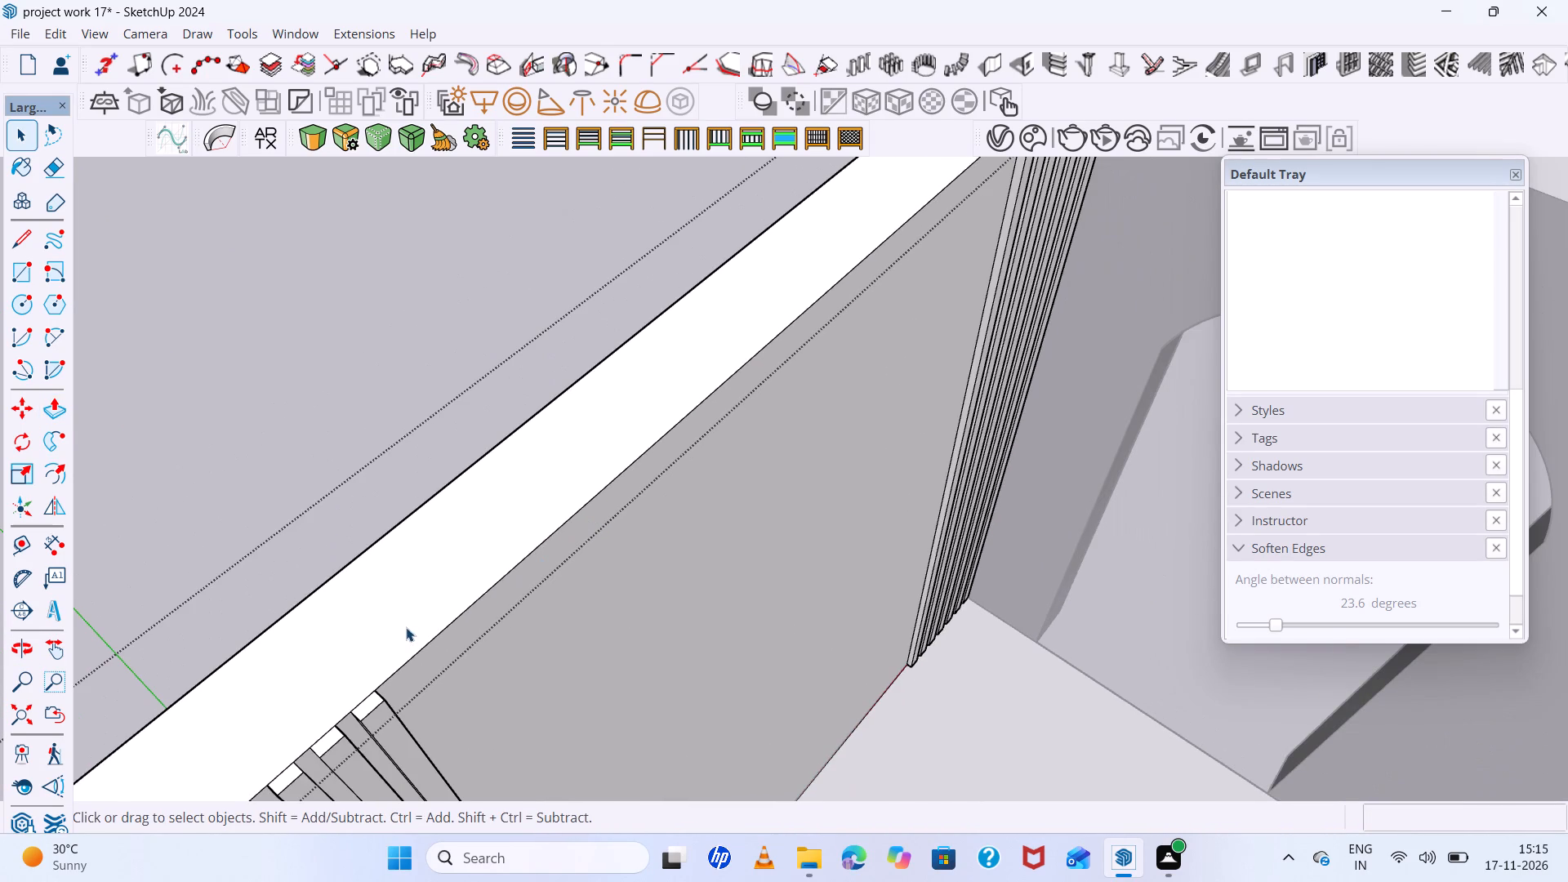
key(l)
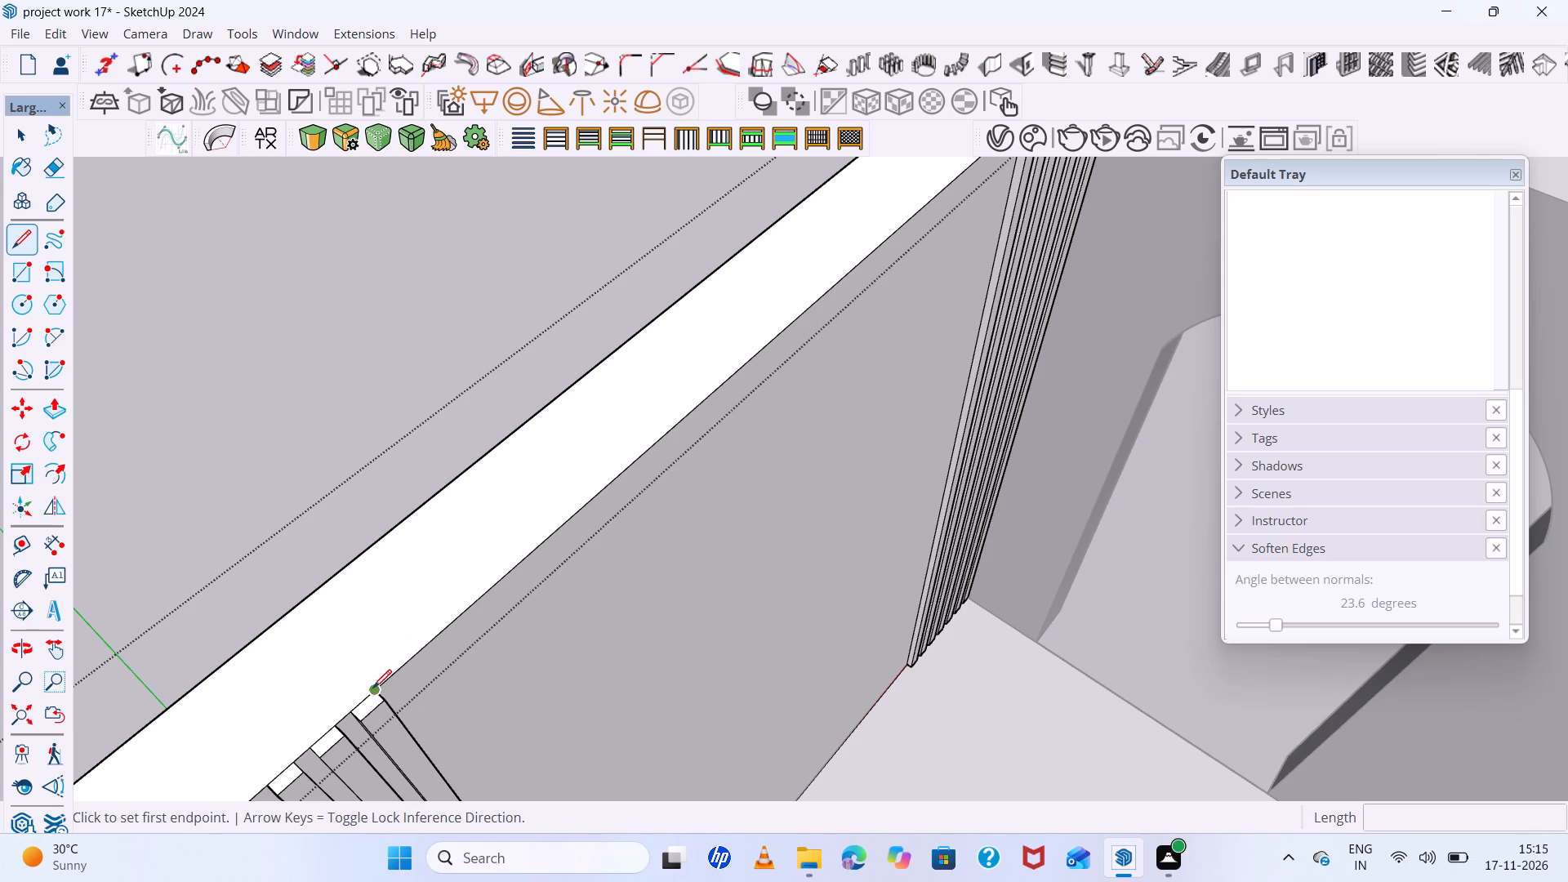
double_click(373, 688)
scroll(354, 666, down, 4)
scroll(354, 666, up, 5)
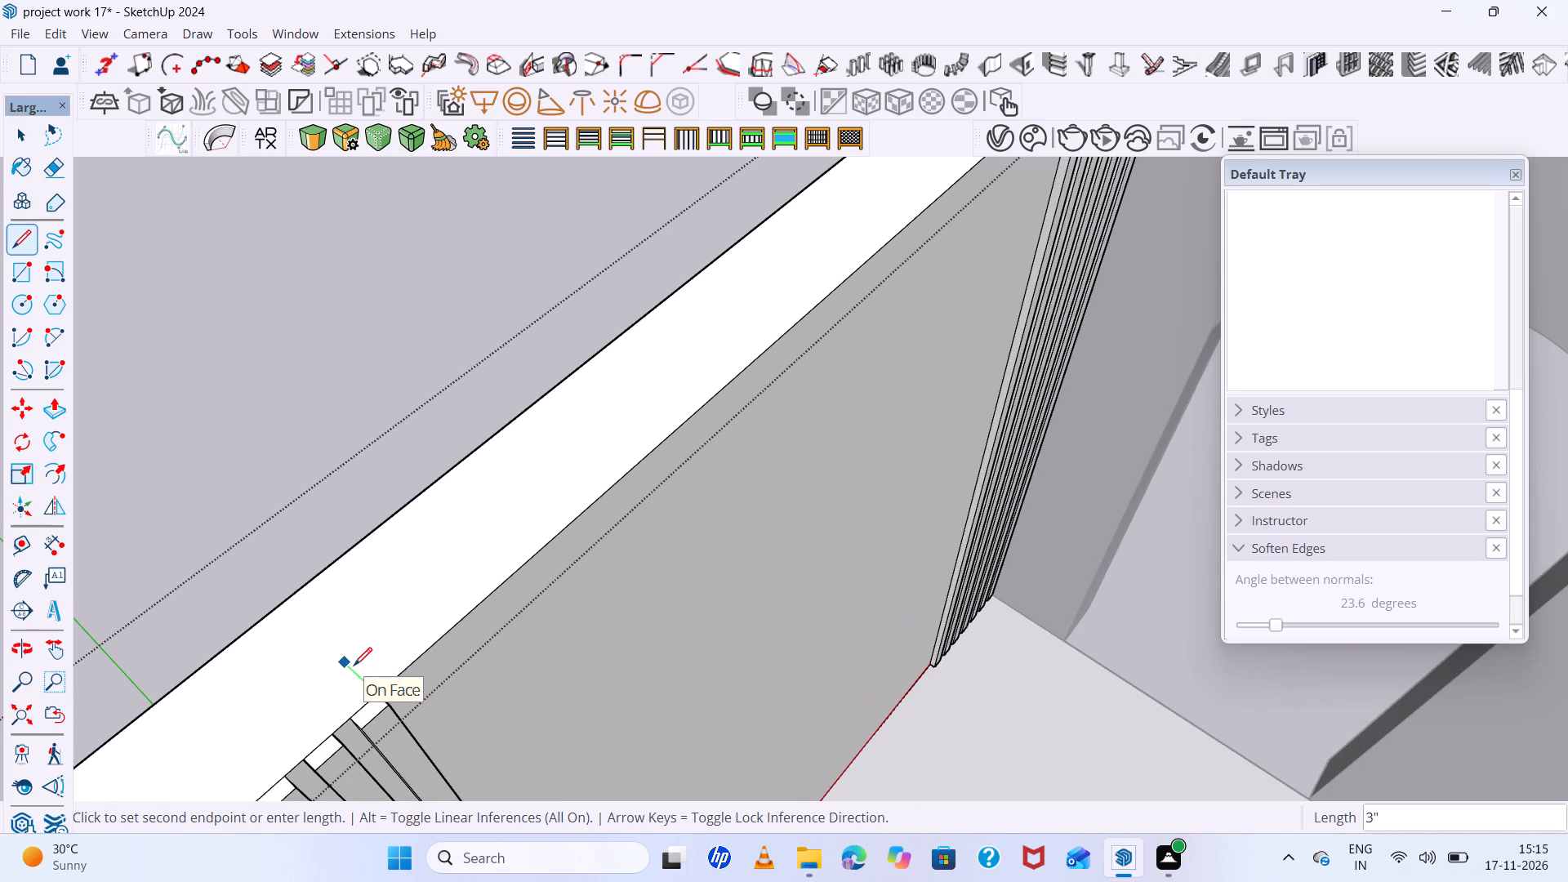
click(354, 671)
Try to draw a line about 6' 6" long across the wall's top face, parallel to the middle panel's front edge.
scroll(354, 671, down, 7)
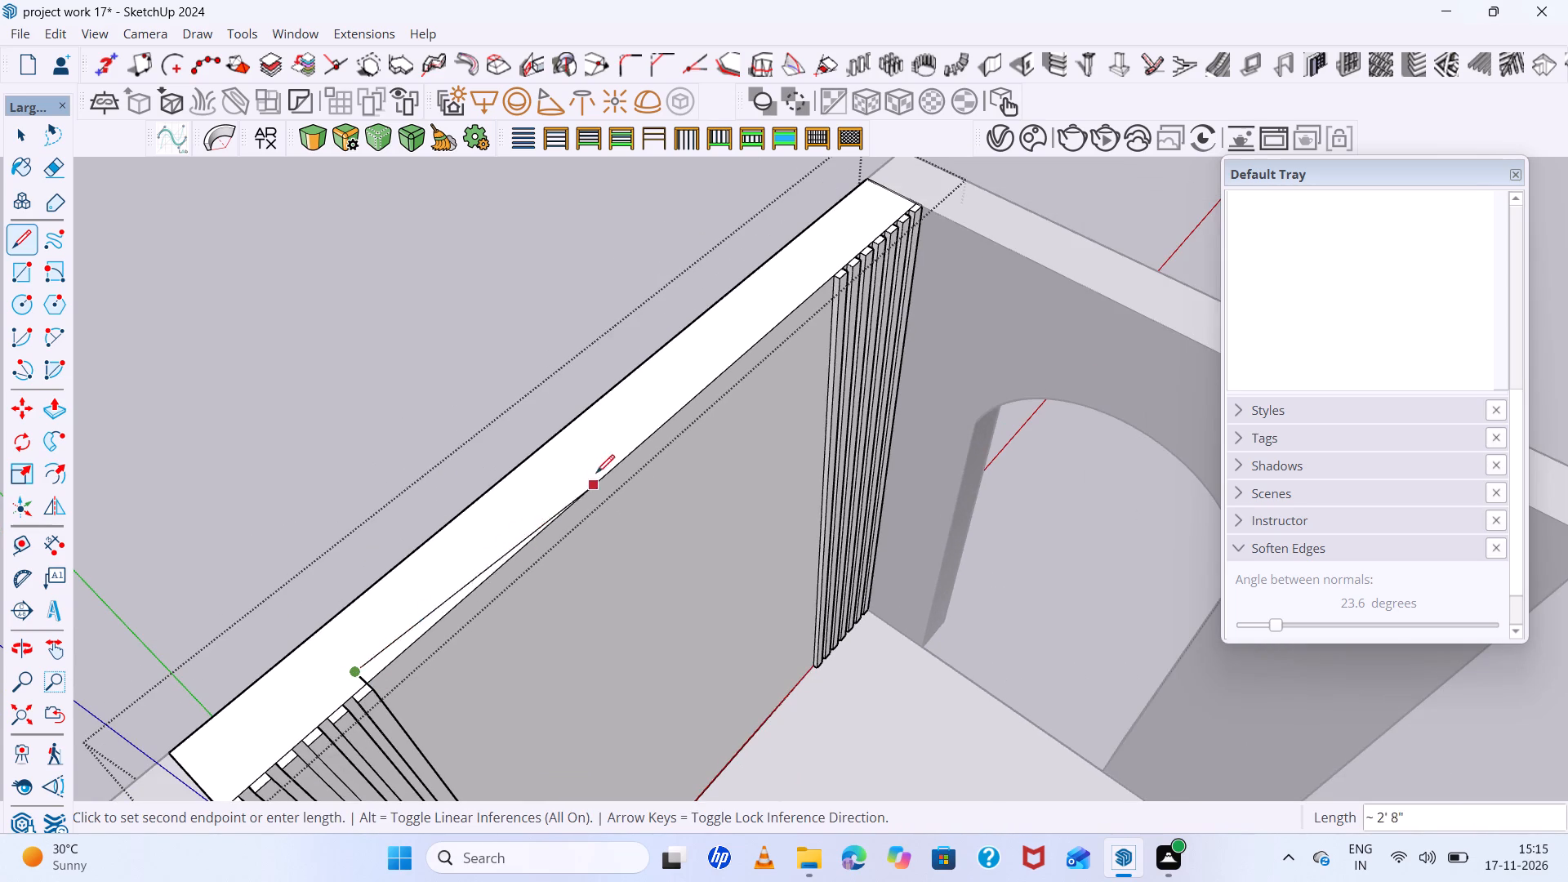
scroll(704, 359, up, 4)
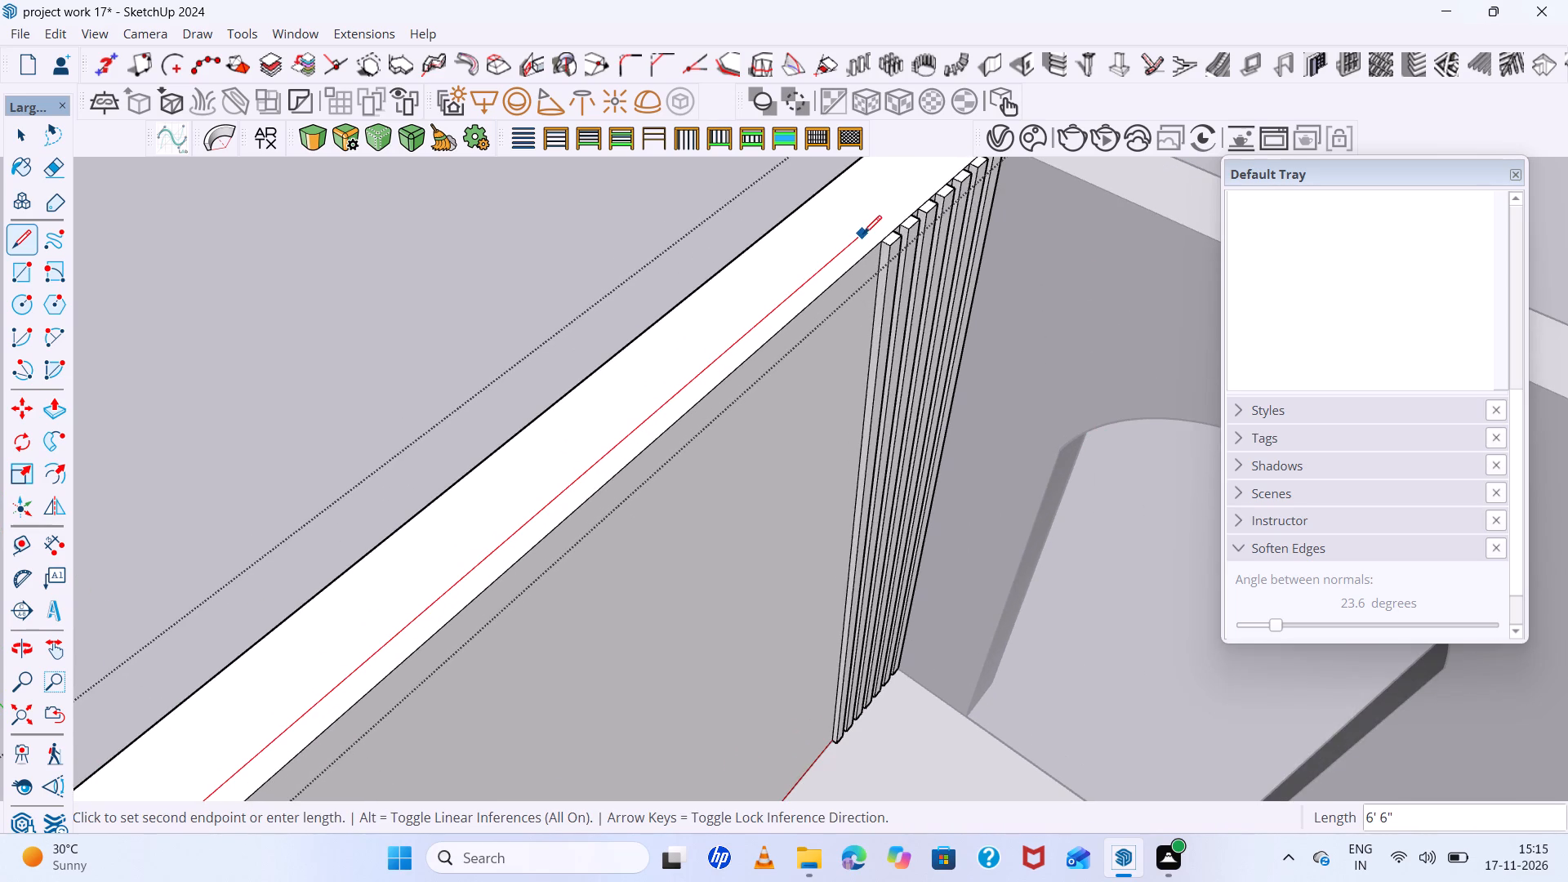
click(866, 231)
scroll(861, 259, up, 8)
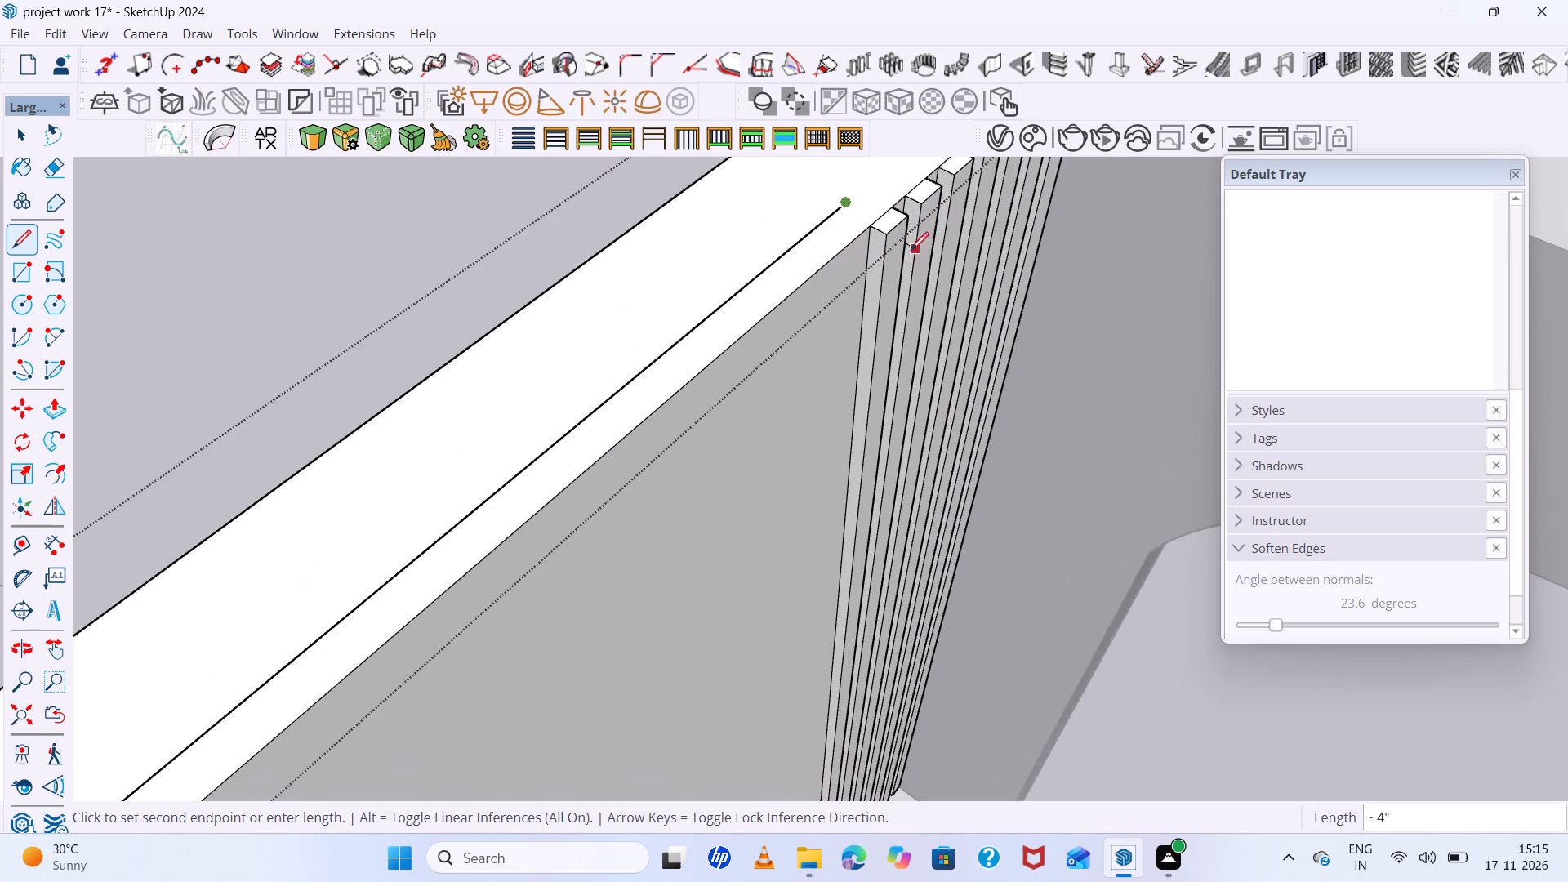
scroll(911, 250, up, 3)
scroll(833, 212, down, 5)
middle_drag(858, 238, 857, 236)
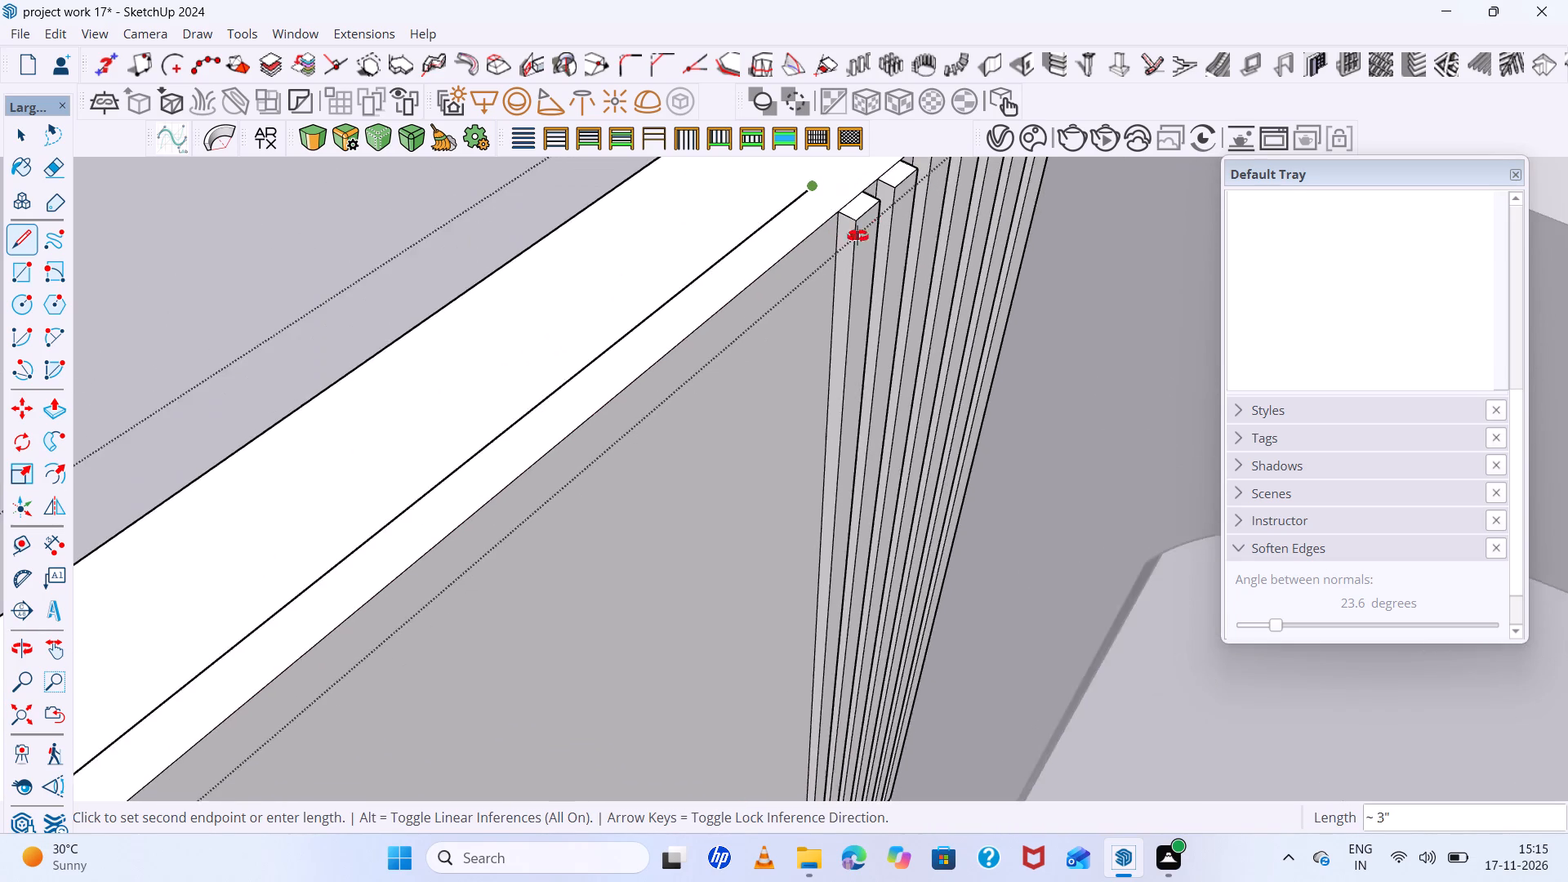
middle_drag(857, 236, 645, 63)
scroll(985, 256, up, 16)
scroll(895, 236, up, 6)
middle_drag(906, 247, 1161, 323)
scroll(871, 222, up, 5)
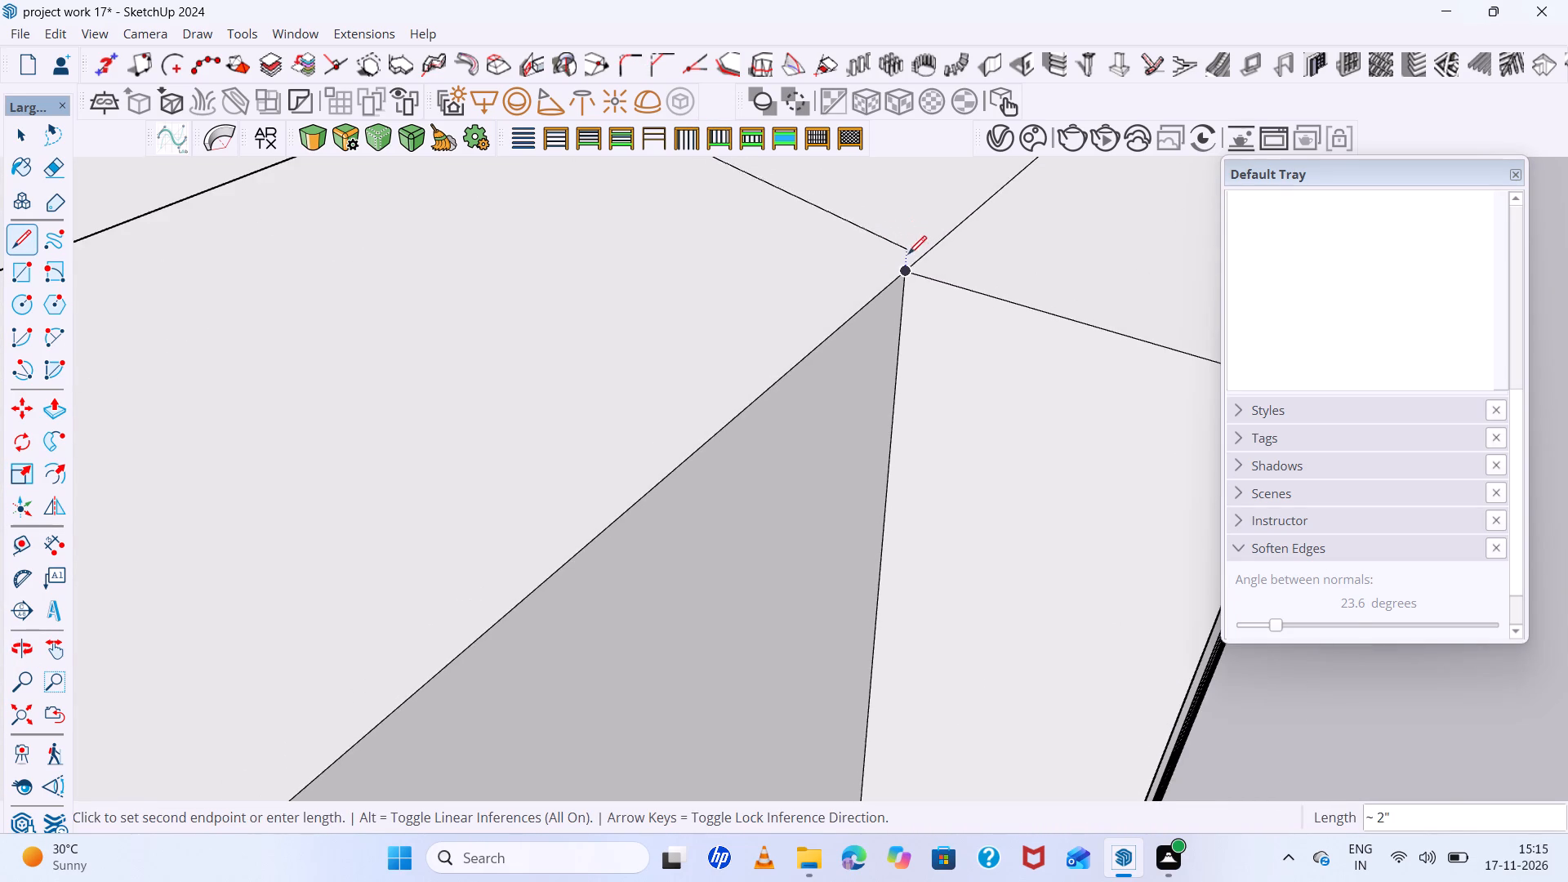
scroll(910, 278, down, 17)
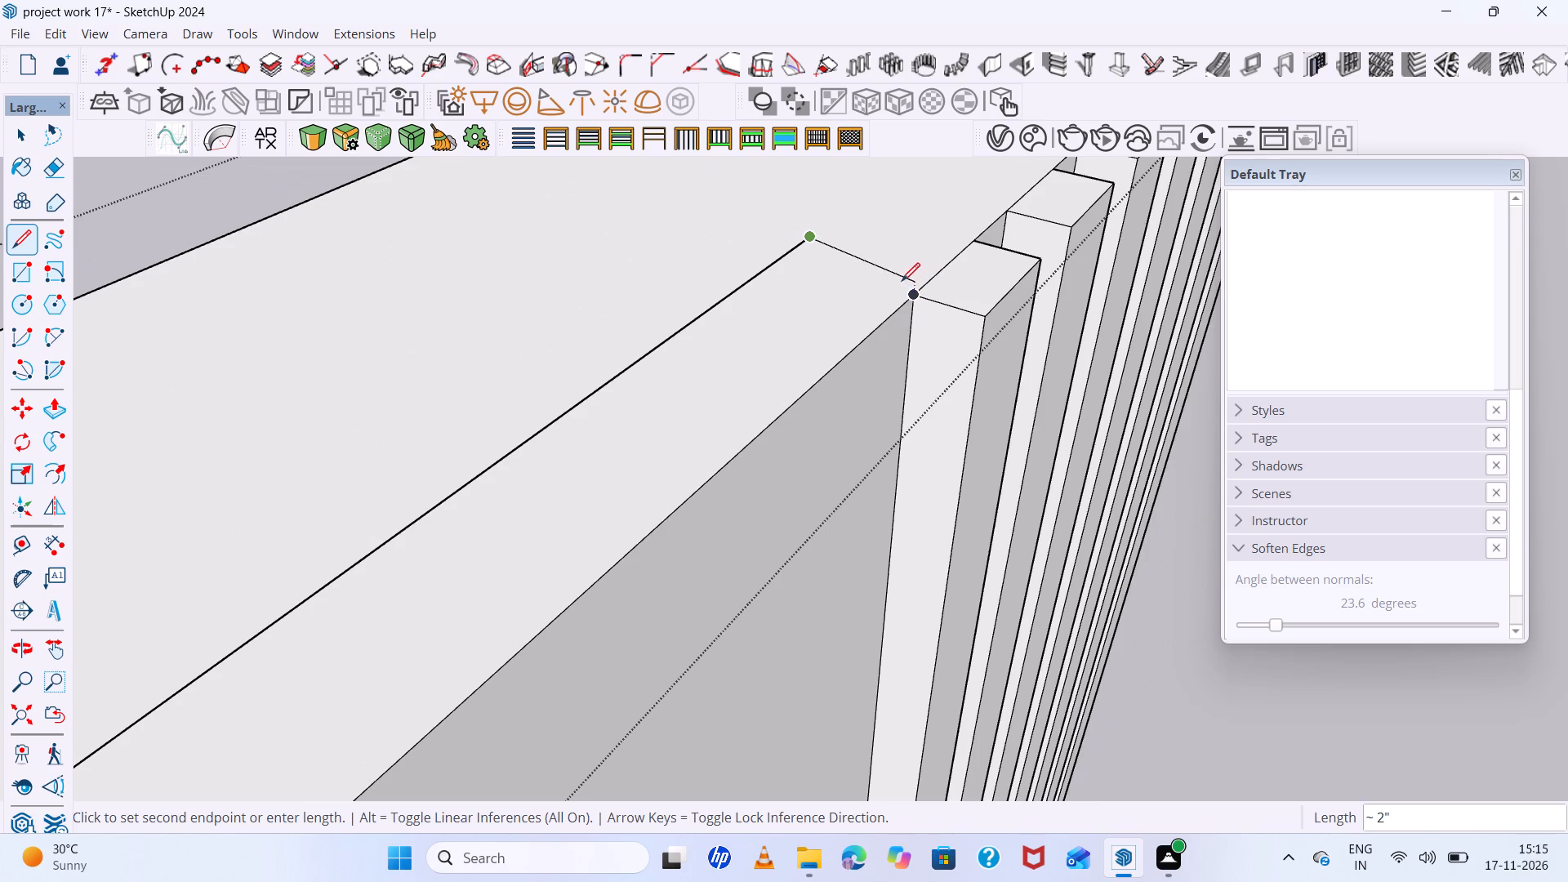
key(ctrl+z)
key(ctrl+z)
Outline the recess on the wall's top with a parallel line about 6' 6" long and a short return to the opposite innermost slat.
ctrl+scroll(843, 267, down, 5)
scroll(975, 337, down, 6)
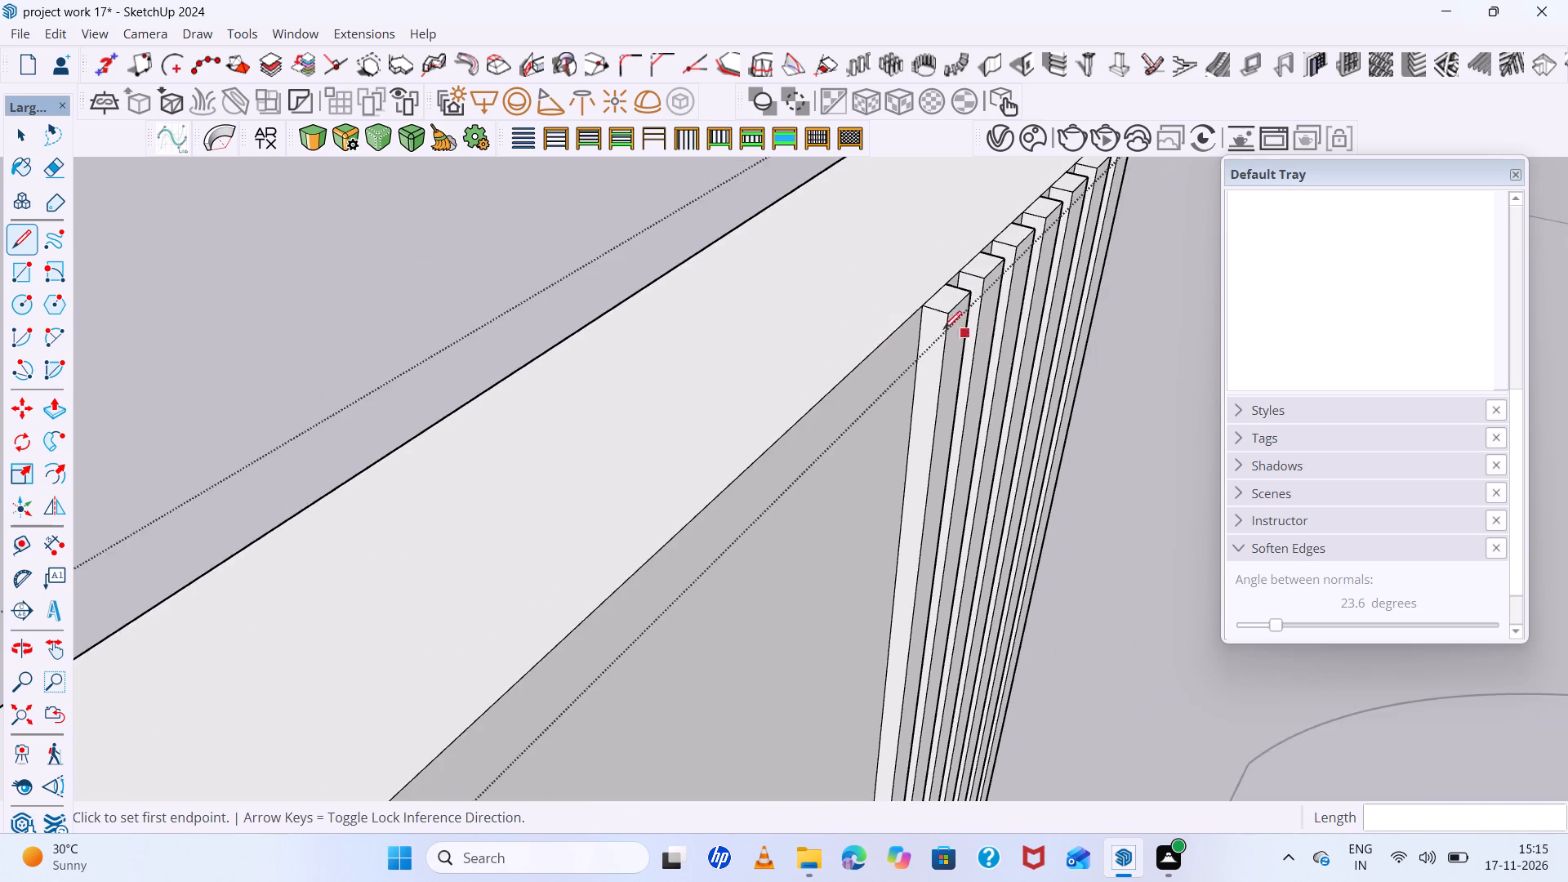
scroll(795, 303, down, 11)
scroll(920, 274, down, 6)
scroll(678, 467, up, 5)
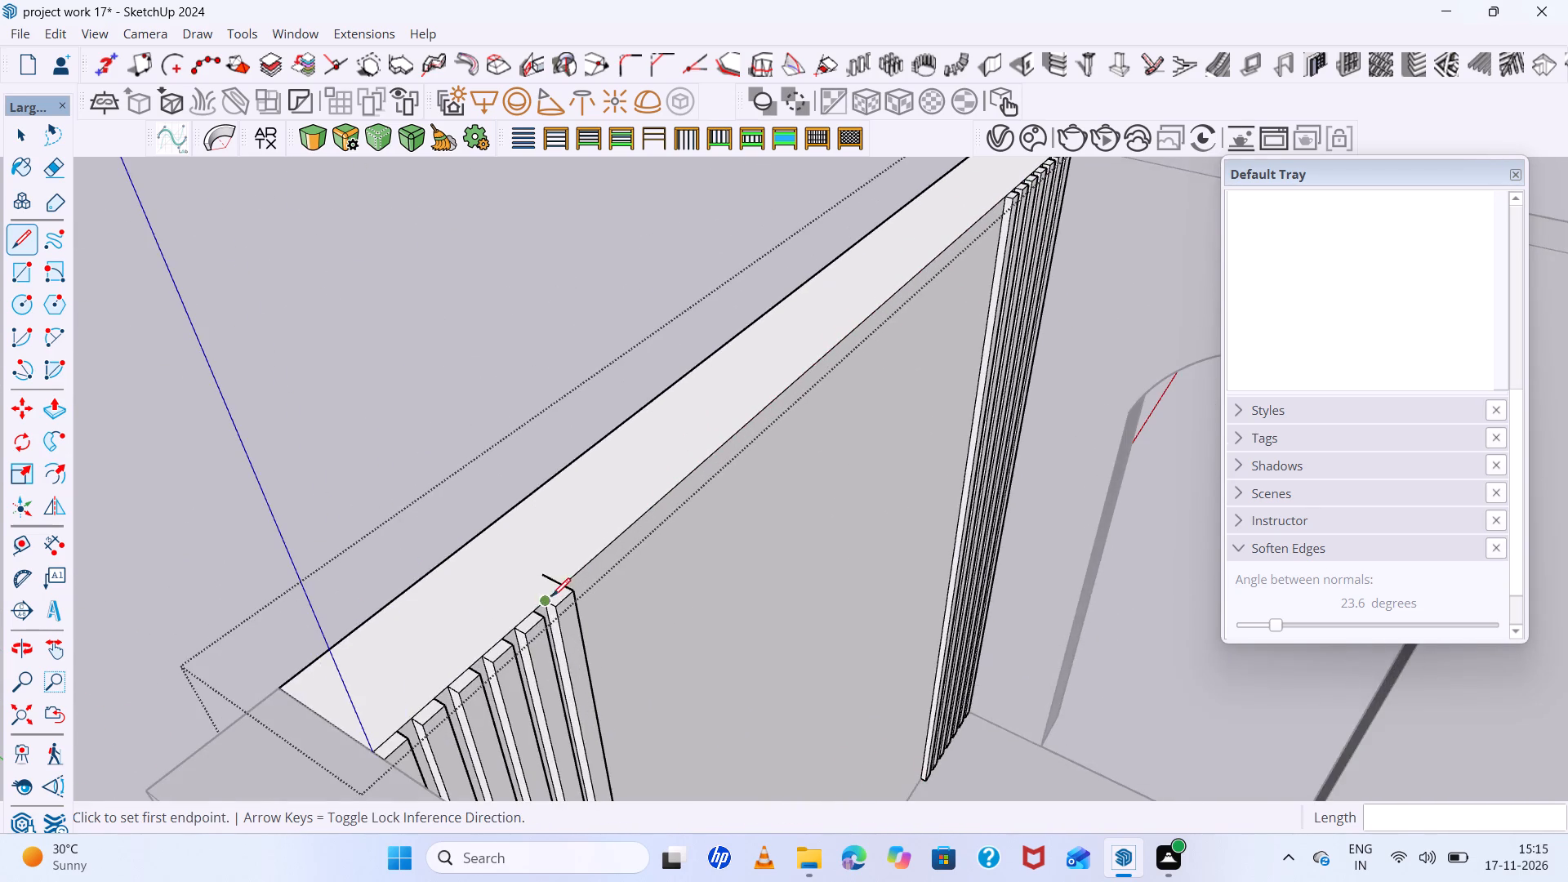
scroll(446, 577, down, 7)
middle_drag(838, 595, 394, 626)
scroll(443, 314, up, 5)
scroll(447, 339, down, 4)
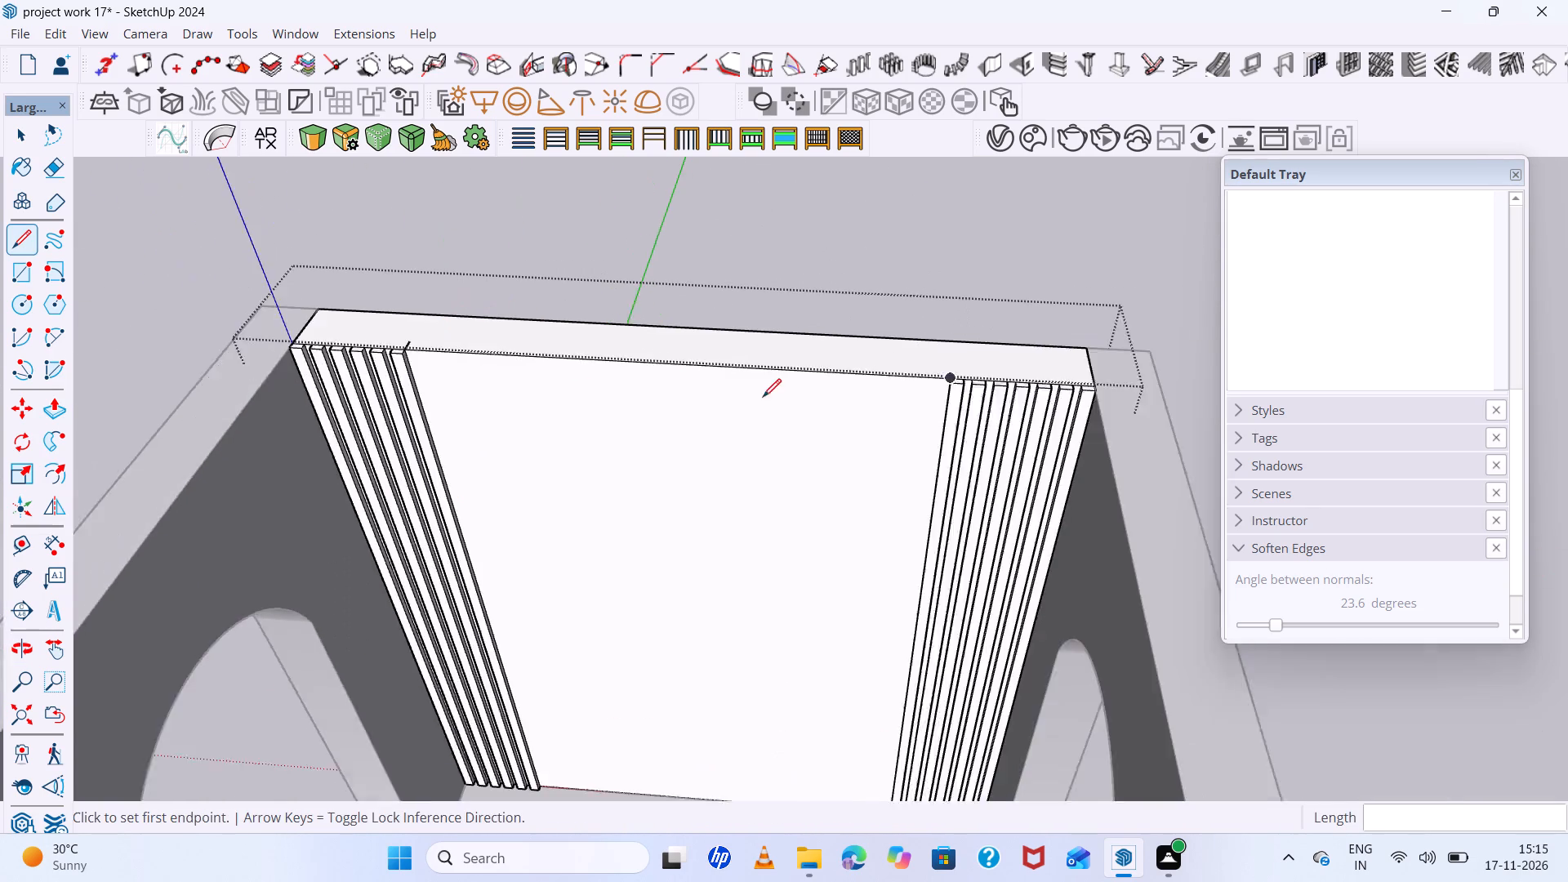
middle_drag(763, 397, 318, 380)
scroll(550, 266, up, 2)
scroll(710, 380, down, 6)
scroll(633, 212, up, 3)
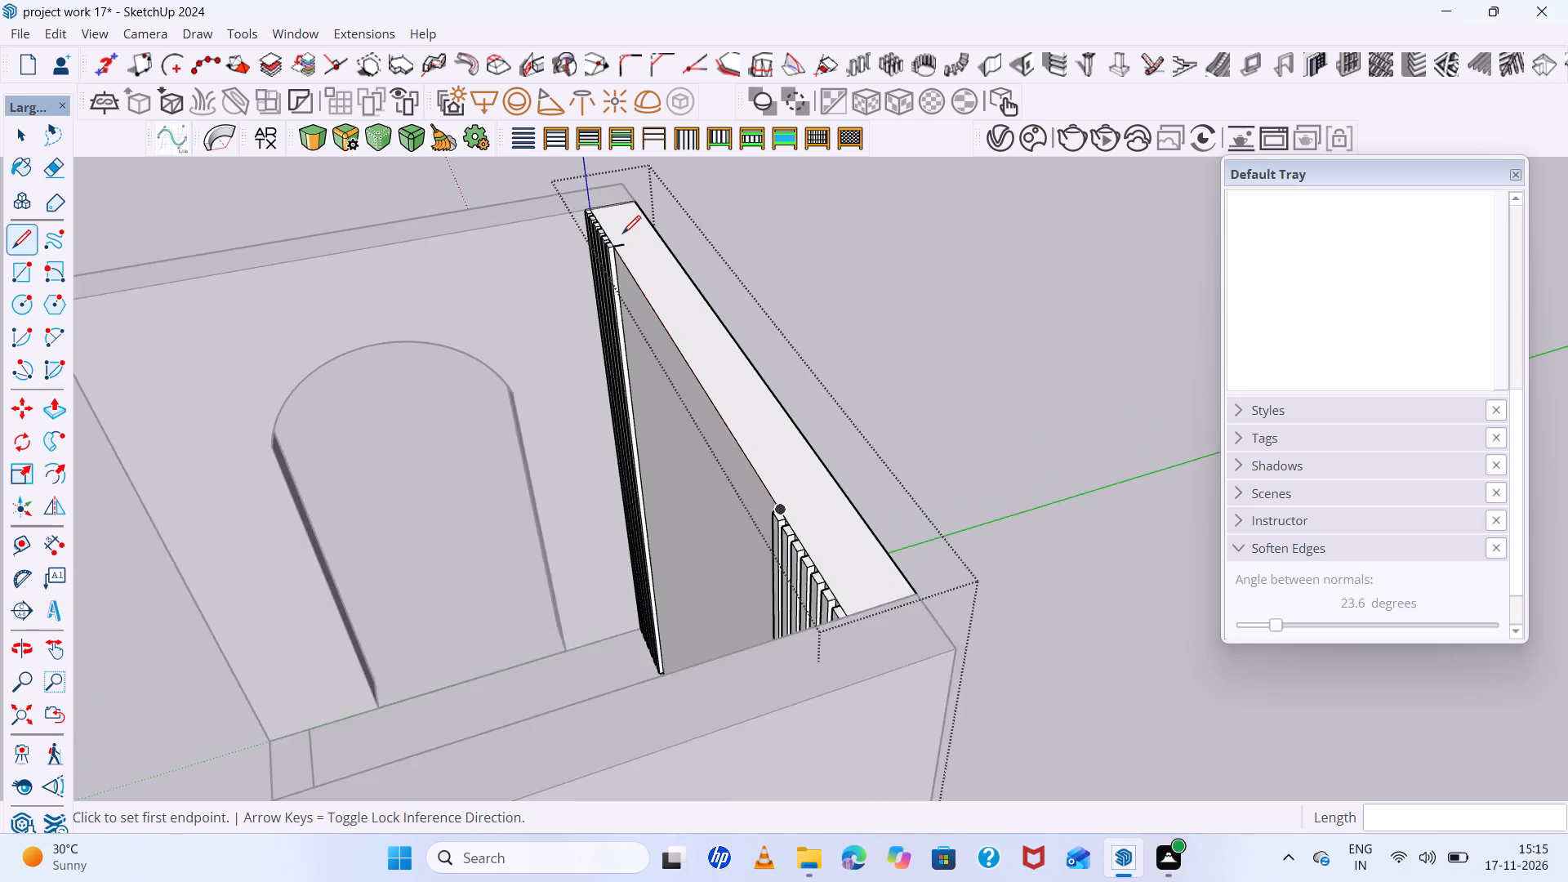
scroll(624, 234, up, 10)
click(624, 246)
click(626, 254)
scroll(719, 322, down, 7)
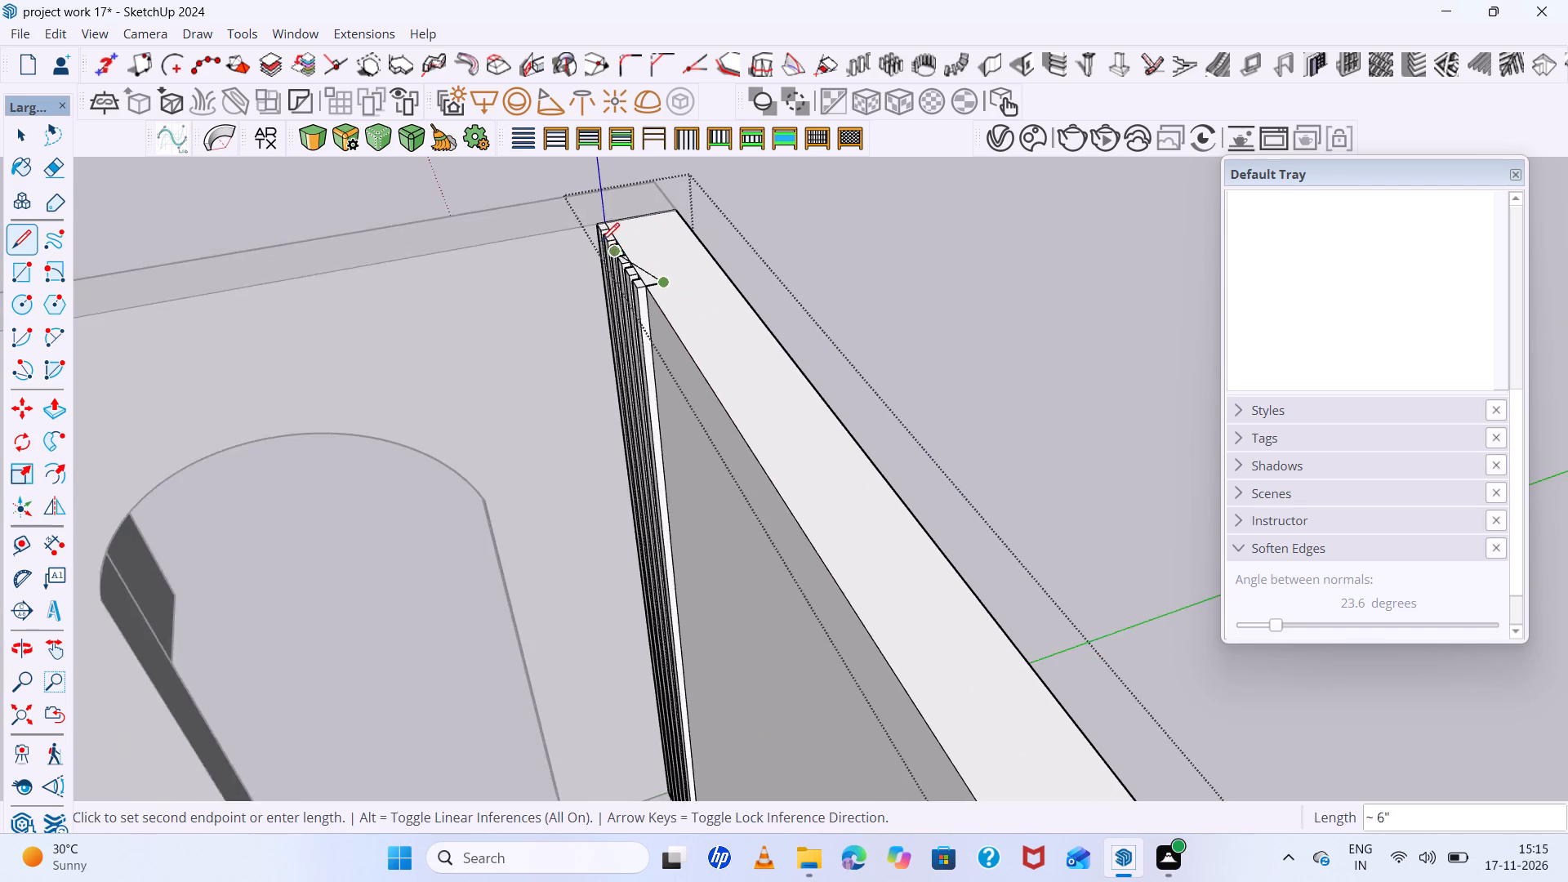
scroll(601, 241, down, 10)
scroll(689, 485, up, 6)
scroll(754, 349, up, 13)
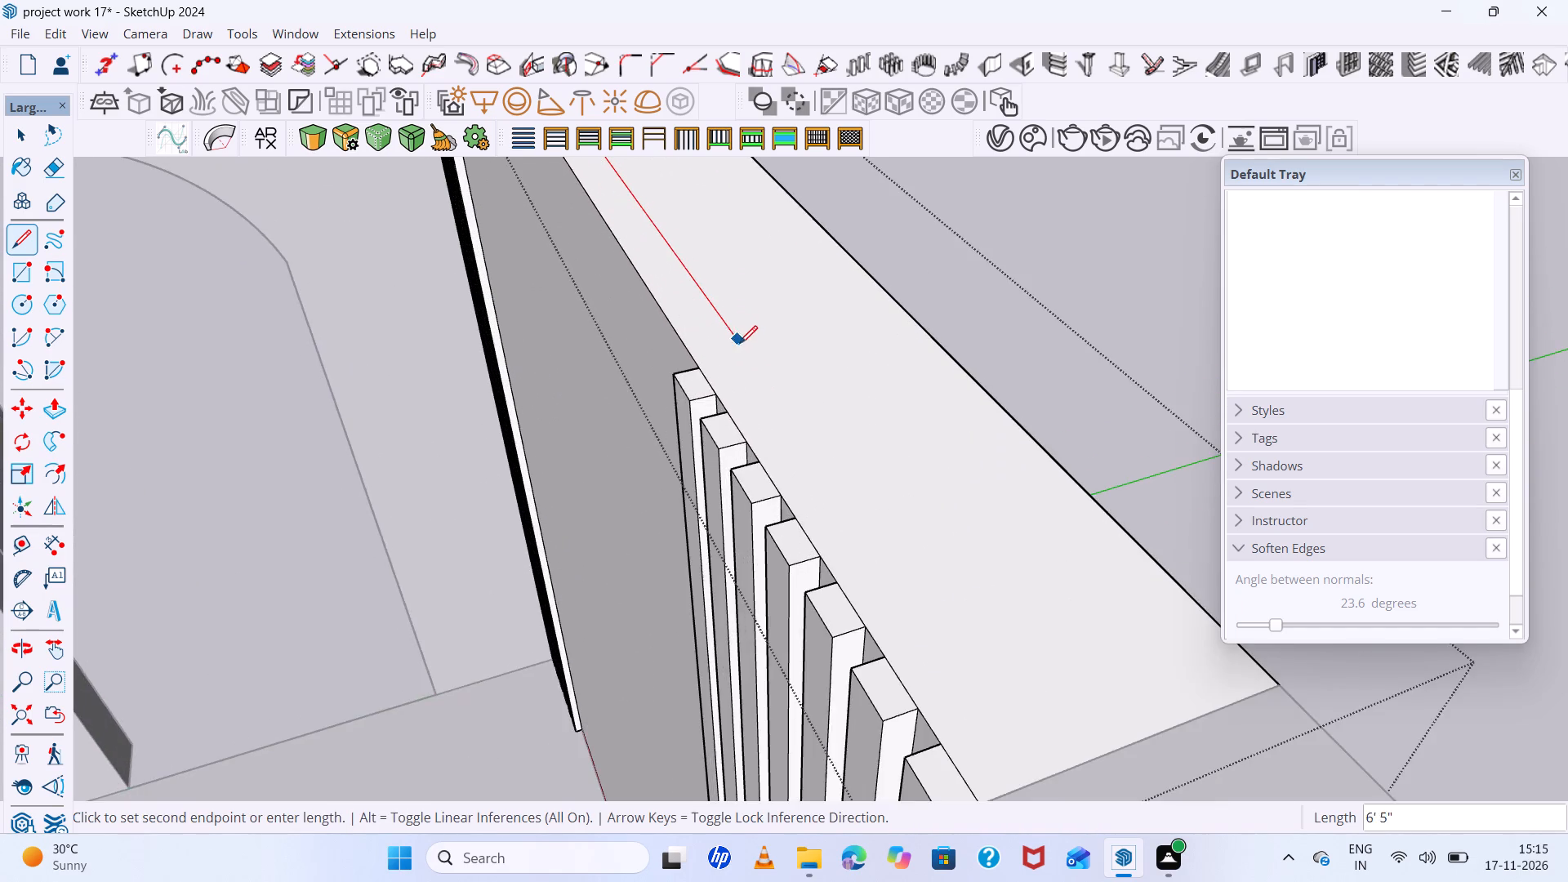
scroll(740, 347, up, 5)
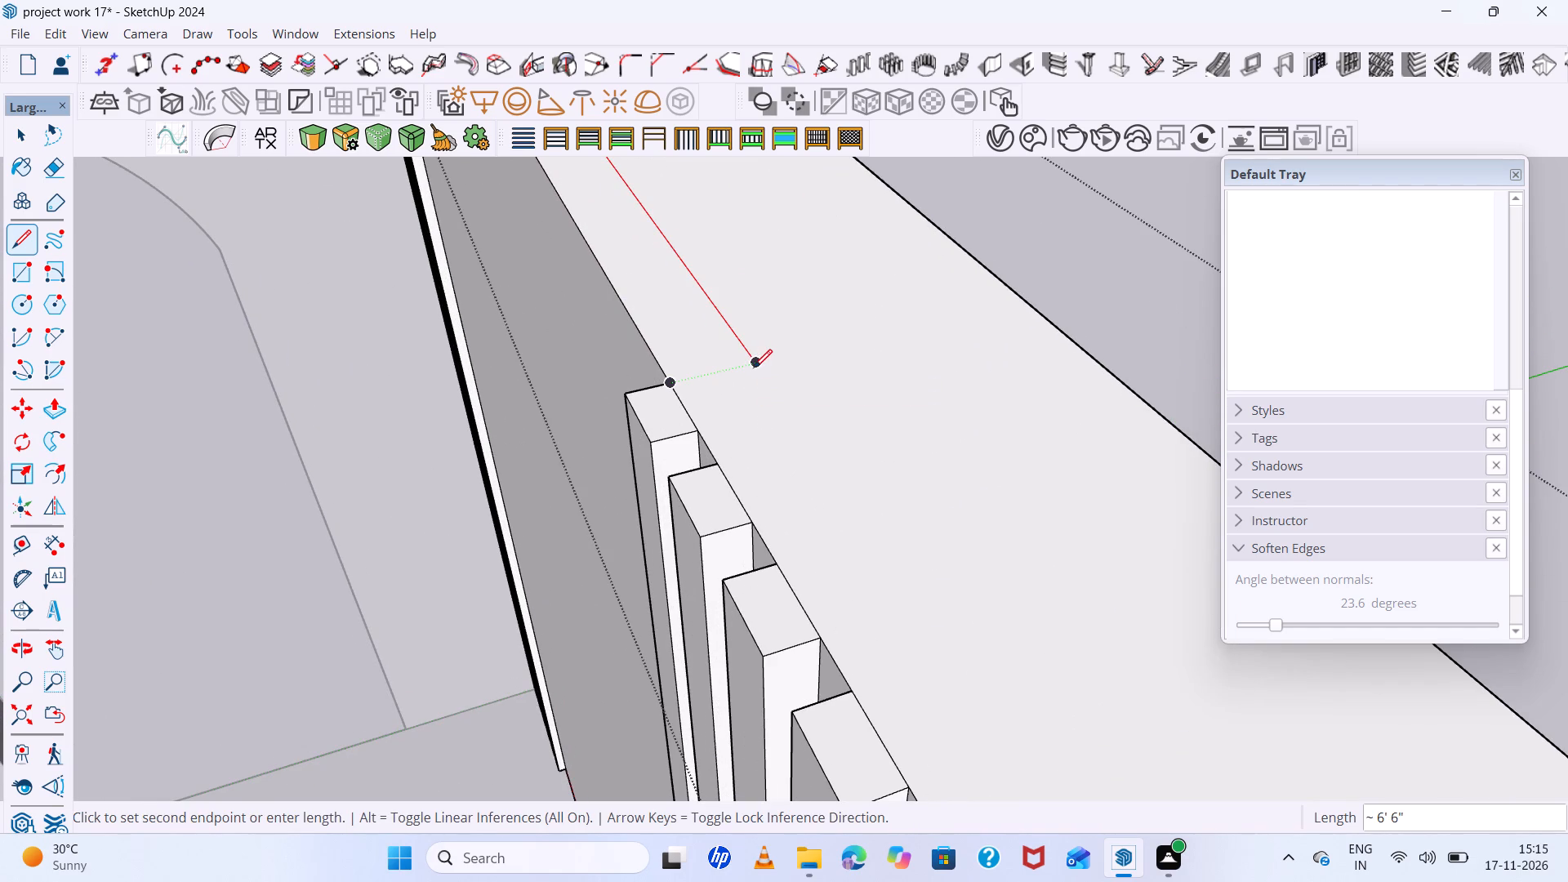
click(756, 362)
click(670, 381)
Push the middle panel between the slatted sides back 2" to the drawn recess line and leave the wall group.
scroll(684, 386, down, 3)
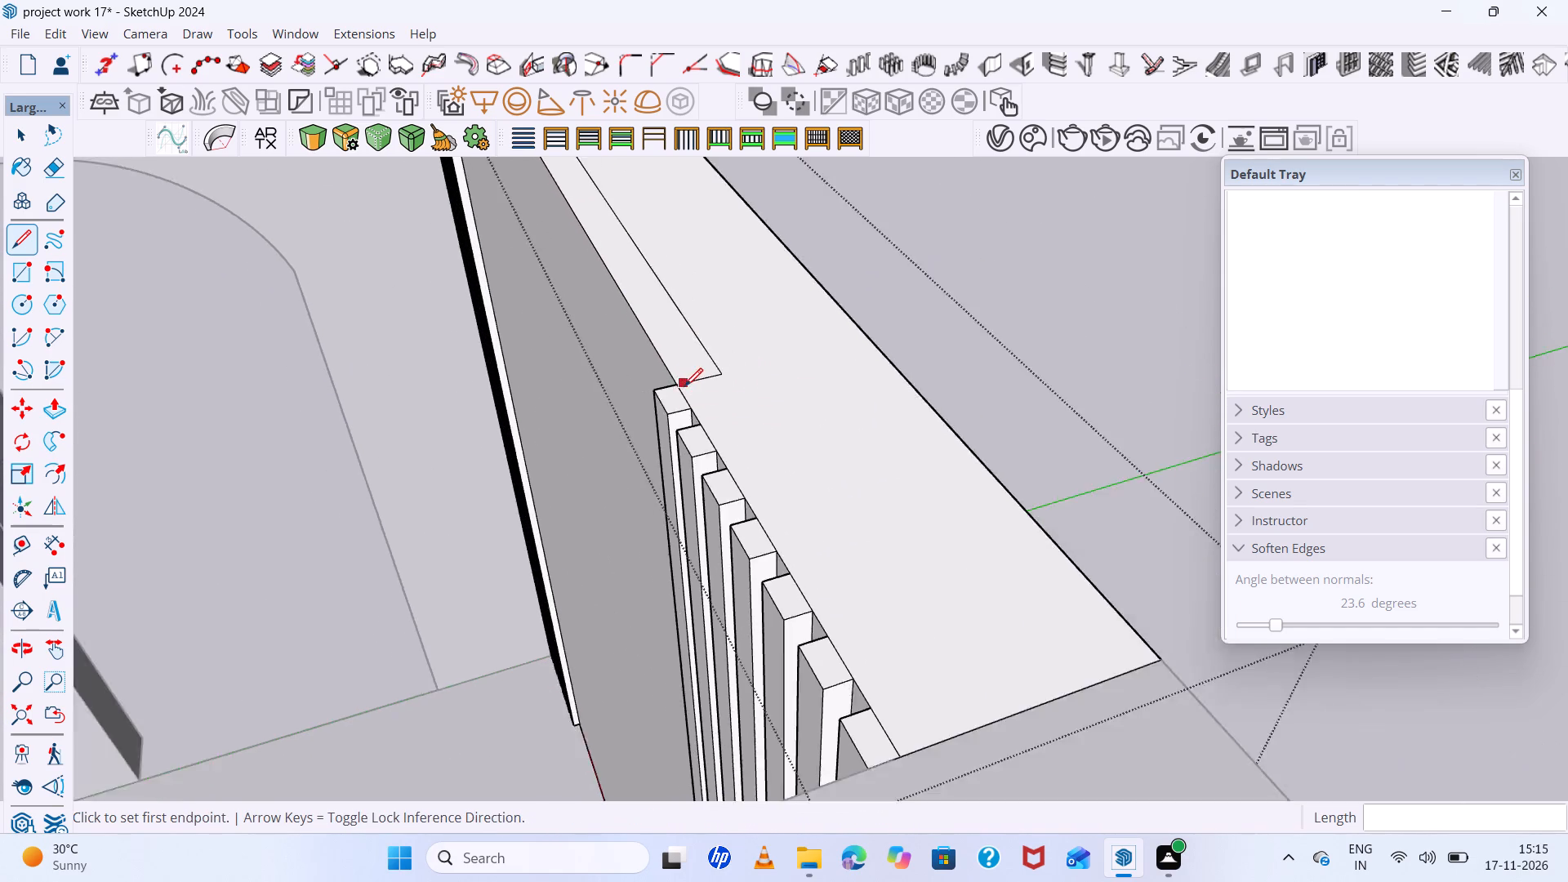
scroll(684, 386, down, 20)
scroll(684, 386, down, 8)
middle_drag(612, 394, 963, 442)
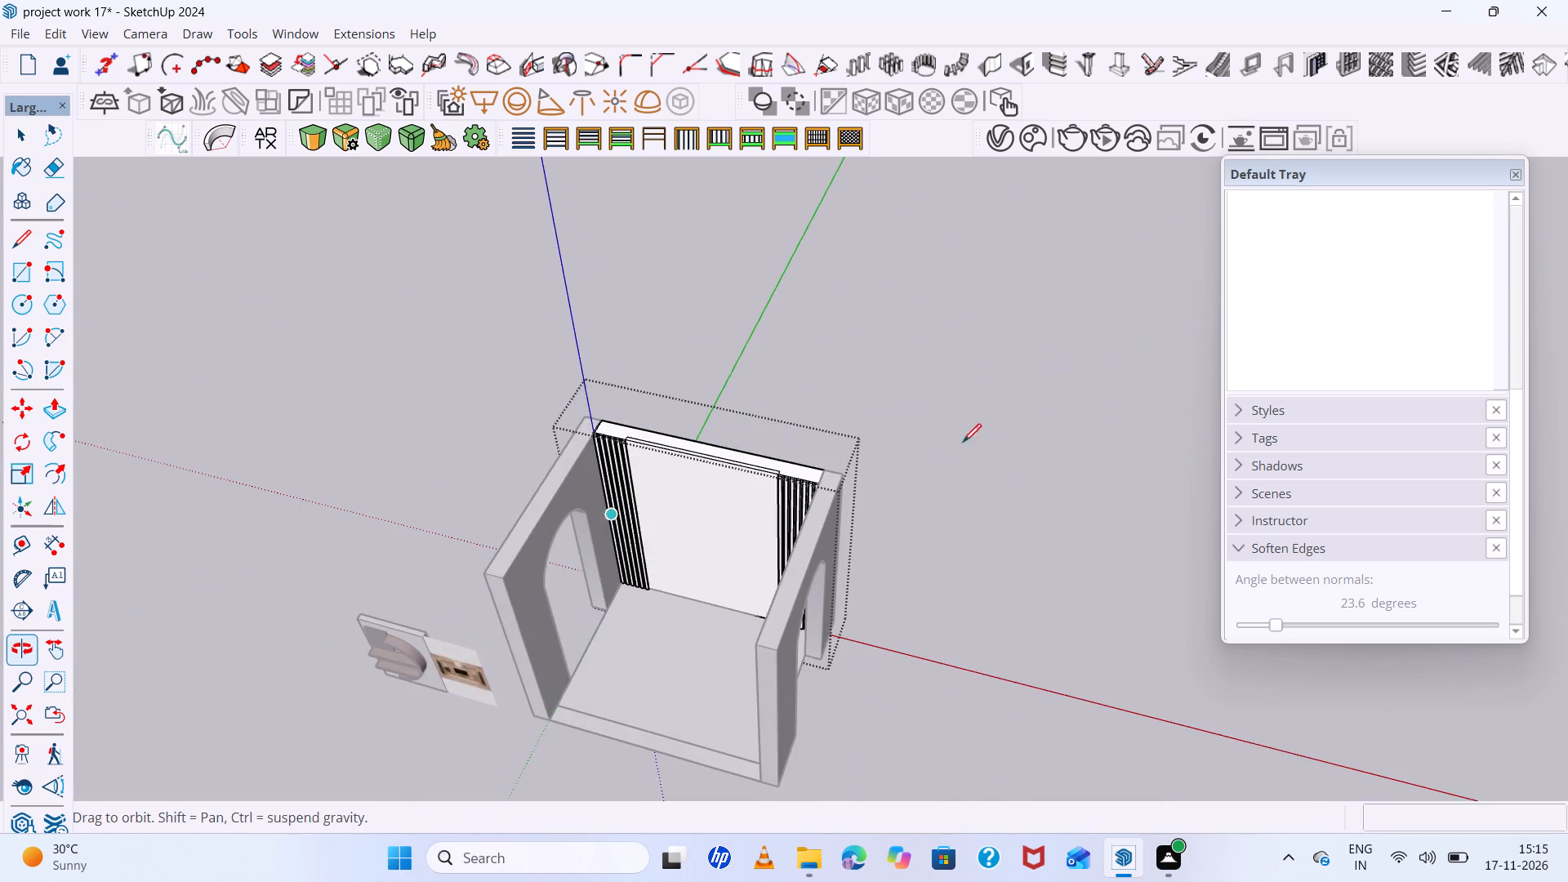
middle_drag(963, 442, 967, 449)
scroll(733, 433, up, 20)
scroll(733, 433, up, 3)
scroll(510, 431, down, 3)
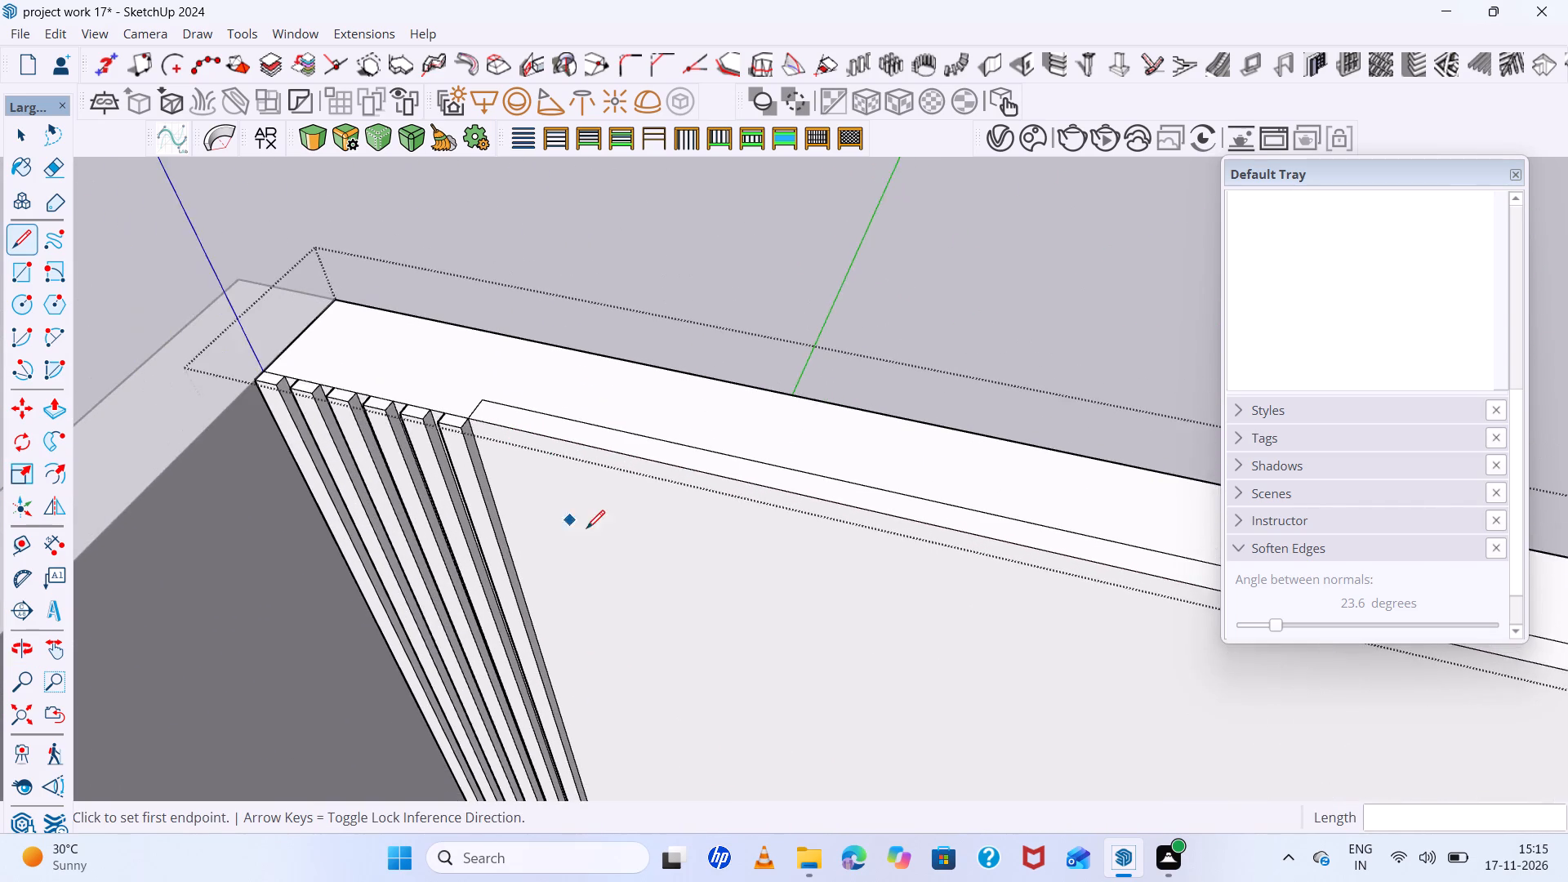
middle_drag(587, 528, 591, 500)
scroll(587, 528, up, 1)
key(space)
click(595, 479)
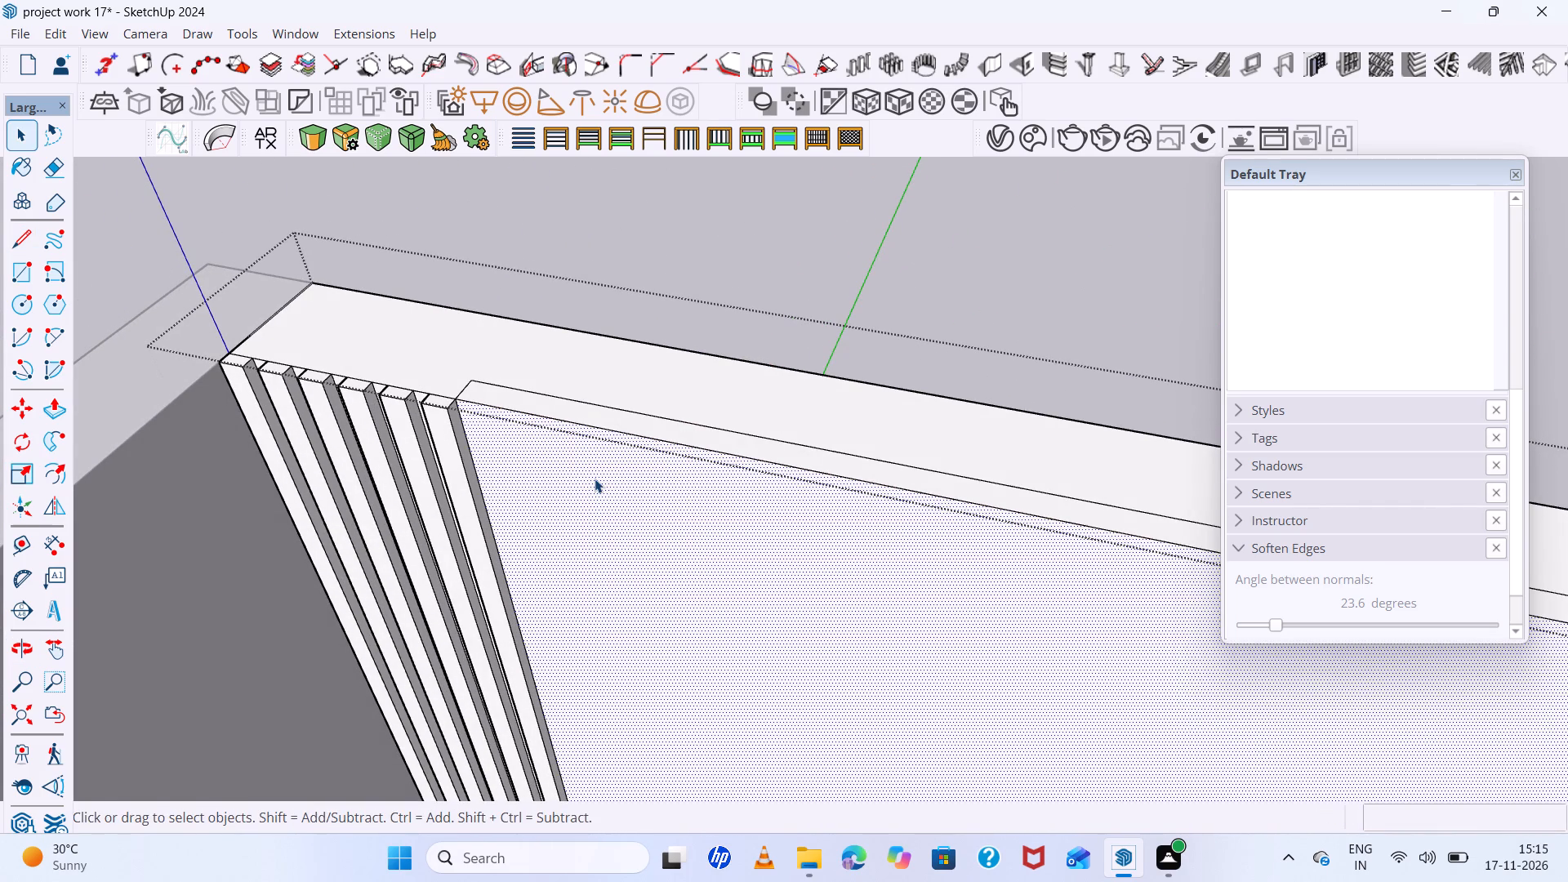
key(p)
click(595, 479)
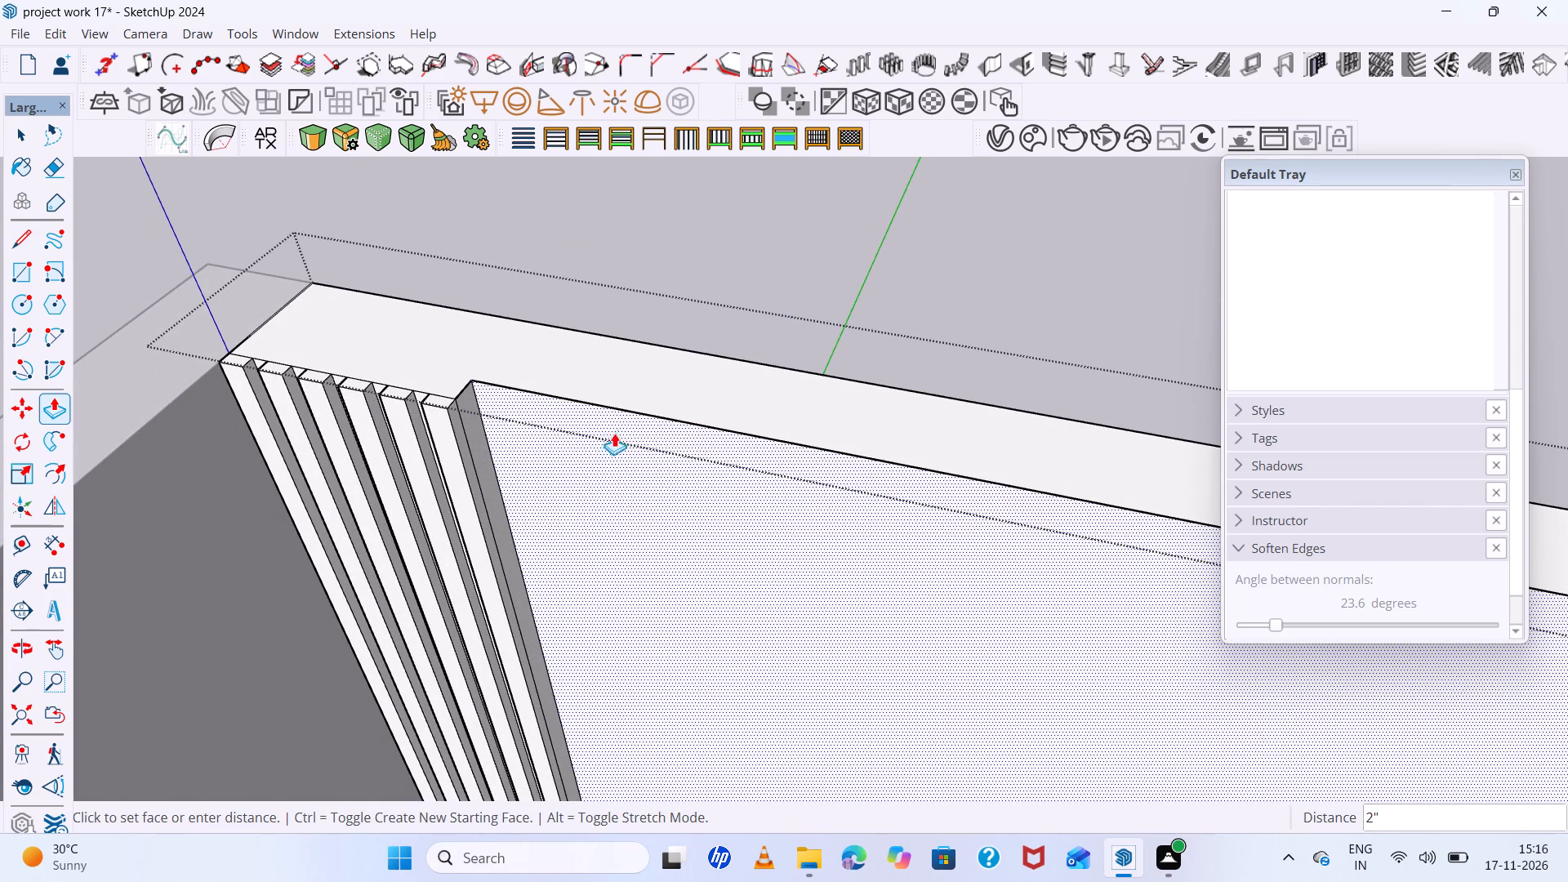
click(632, 415)
scroll(584, 410, down, 20)
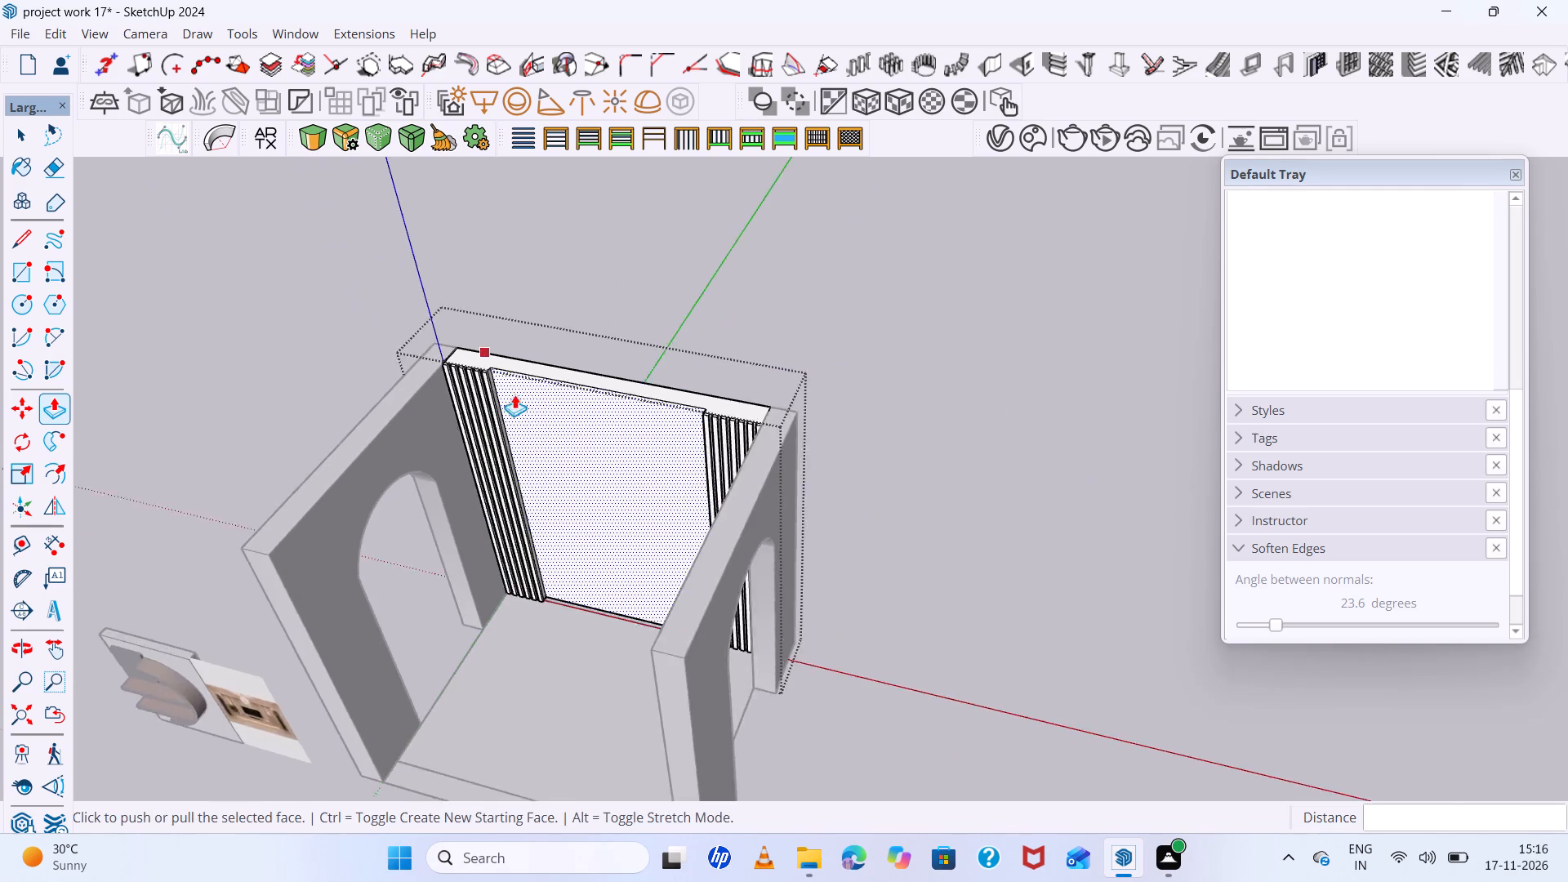
middle_drag(588, 523, 803, 399)
key(space)
click(976, 374)
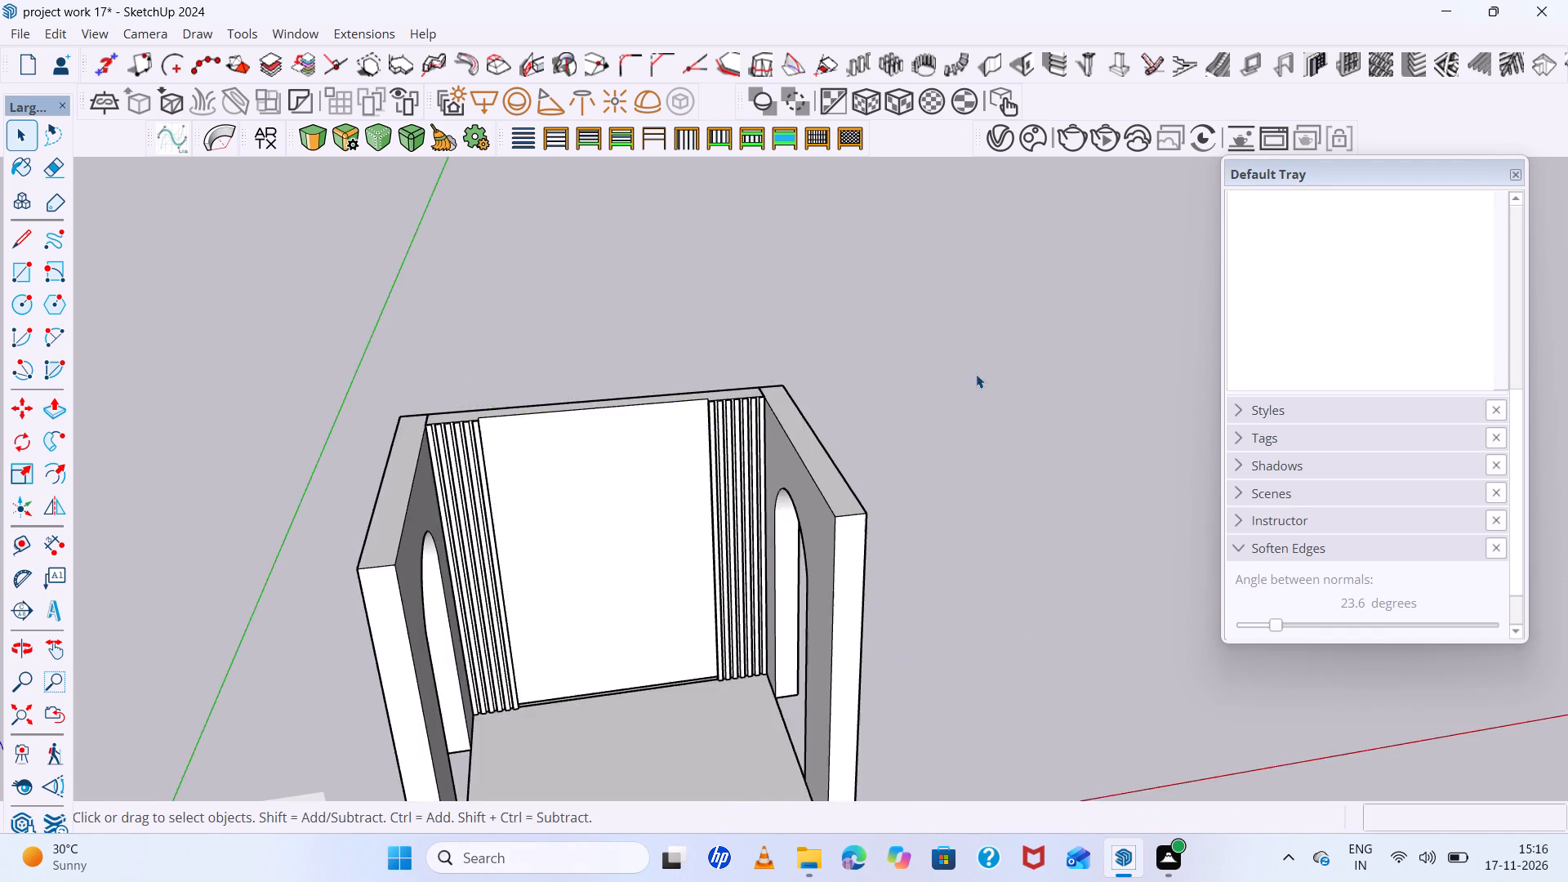
Check the recessed back wall from the front, and examine the reference photo's TV wall and low cabinet.
scroll(659, 367, down, 5)
middle_drag(759, 401, 592, 206)
scroll(573, 495, up, 2)
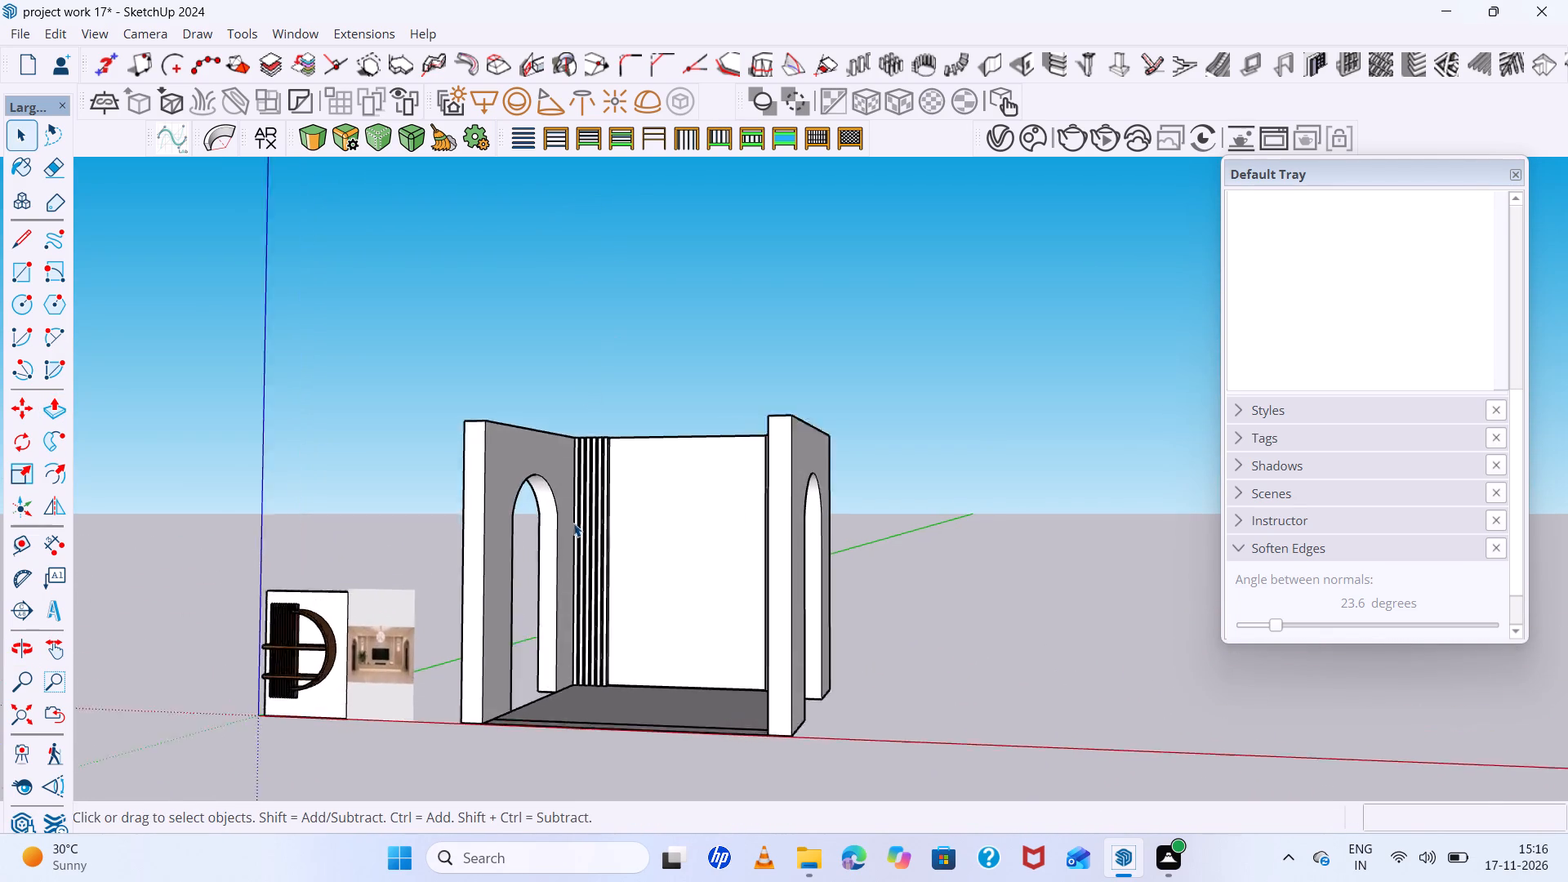
scroll(573, 523, up, 5)
scroll(570, 541, down, 11)
middle_drag(650, 575, 727, 642)
scroll(558, 599, up, 3)
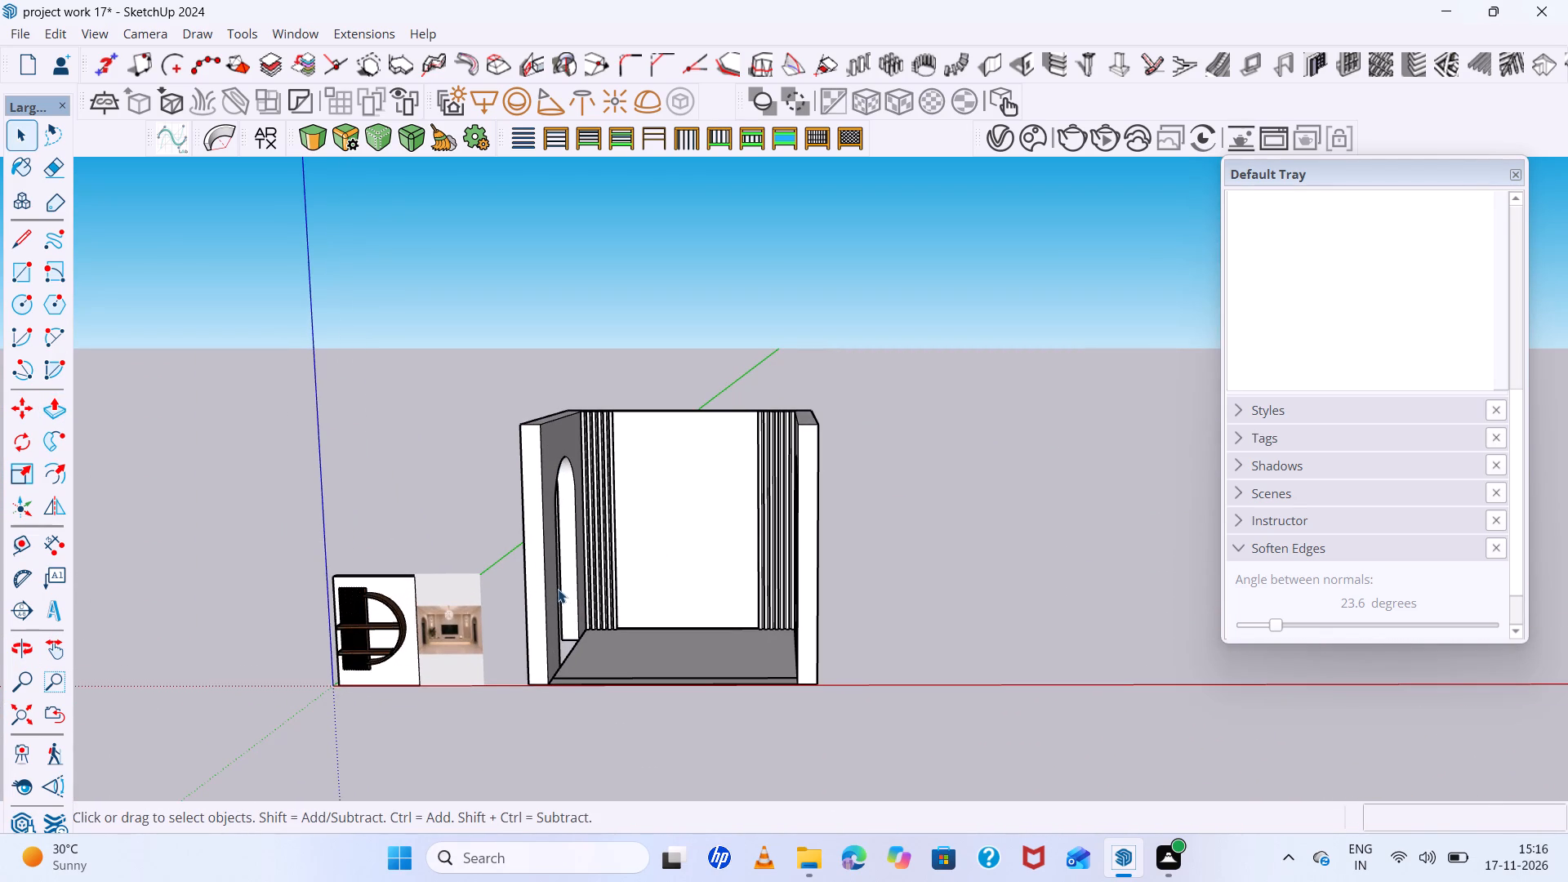
scroll(394, 707, up, 7)
scroll(484, 639, up, 11)
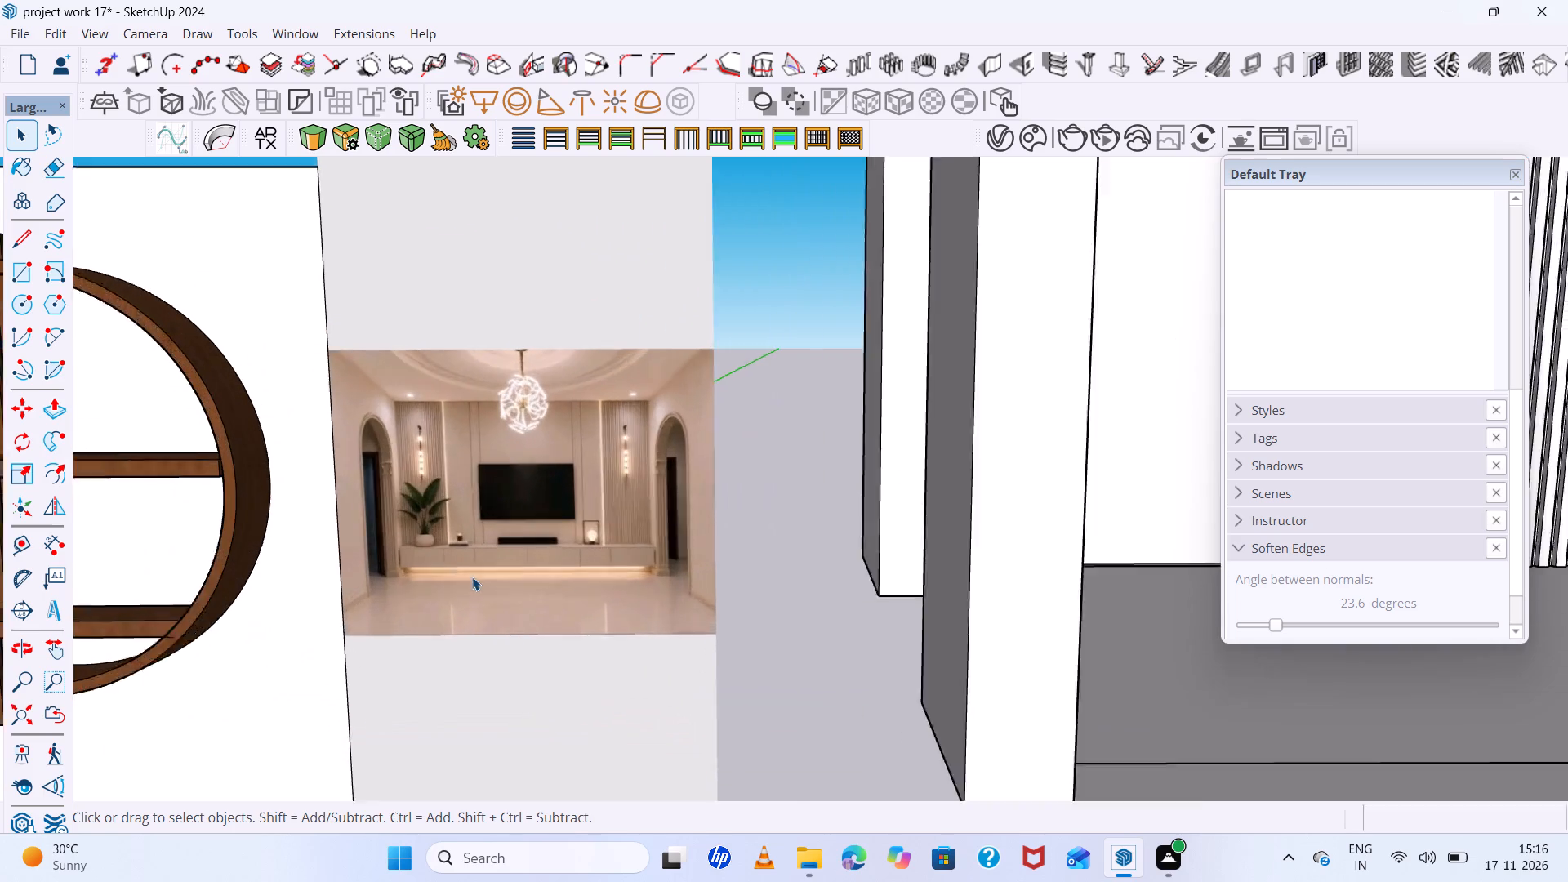
scroll(472, 577, up, 8)
scroll(424, 553, down, 6)
middle_drag(424, 553, 427, 507)
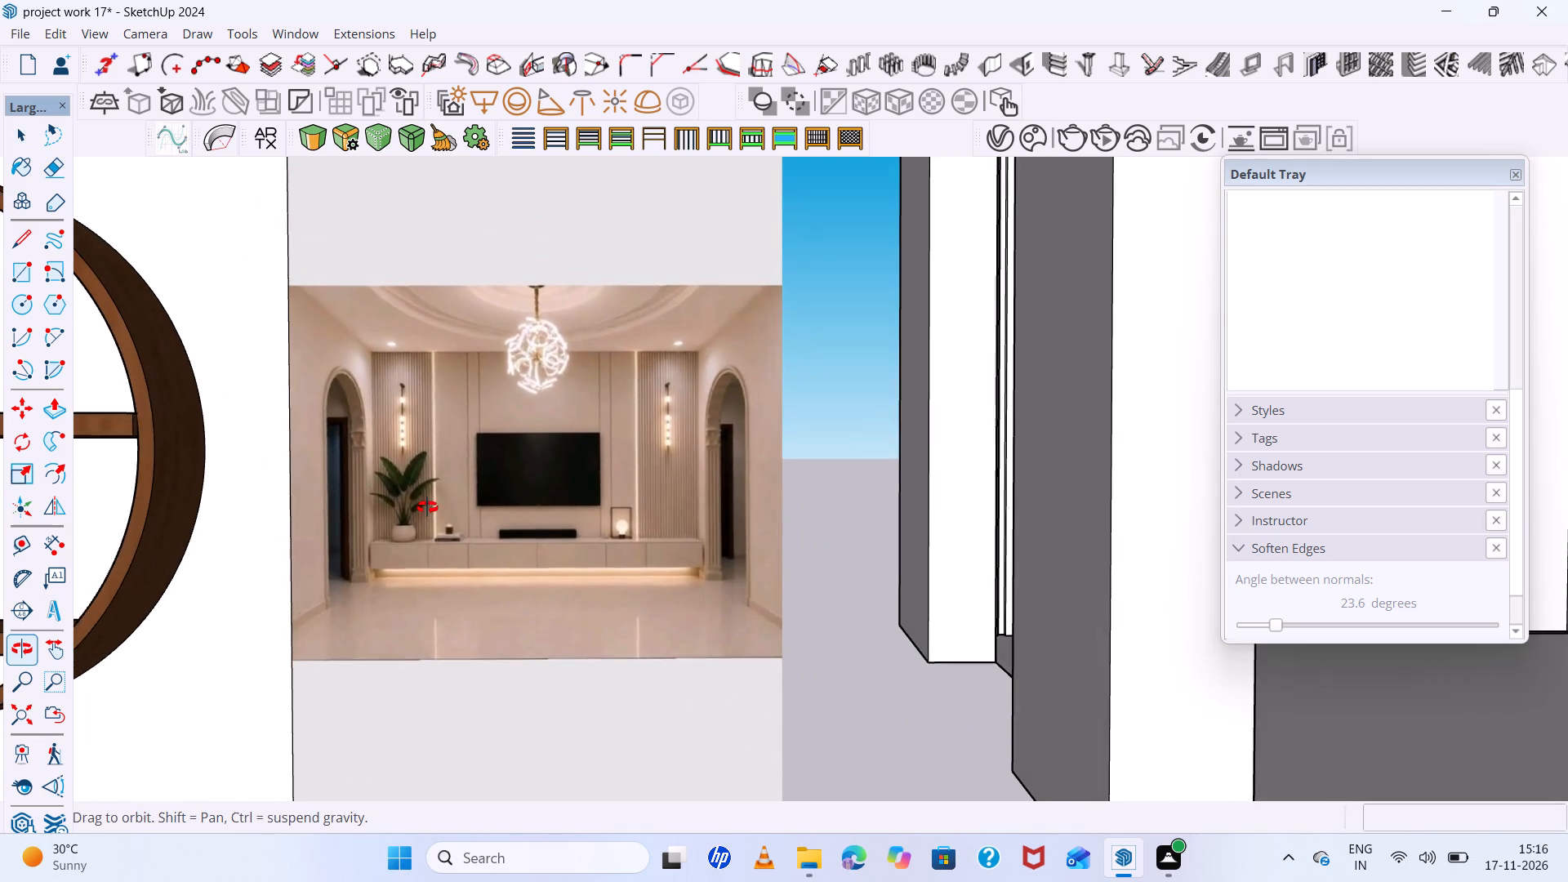
Draw a rectangle about 9' 7" wide and 1' 1" high across the back wall between the side walls, slightly above the floor.
middle_drag(427, 507, 428, 506)
scroll(430, 506, up, 1)
scroll(430, 506, down, 6)
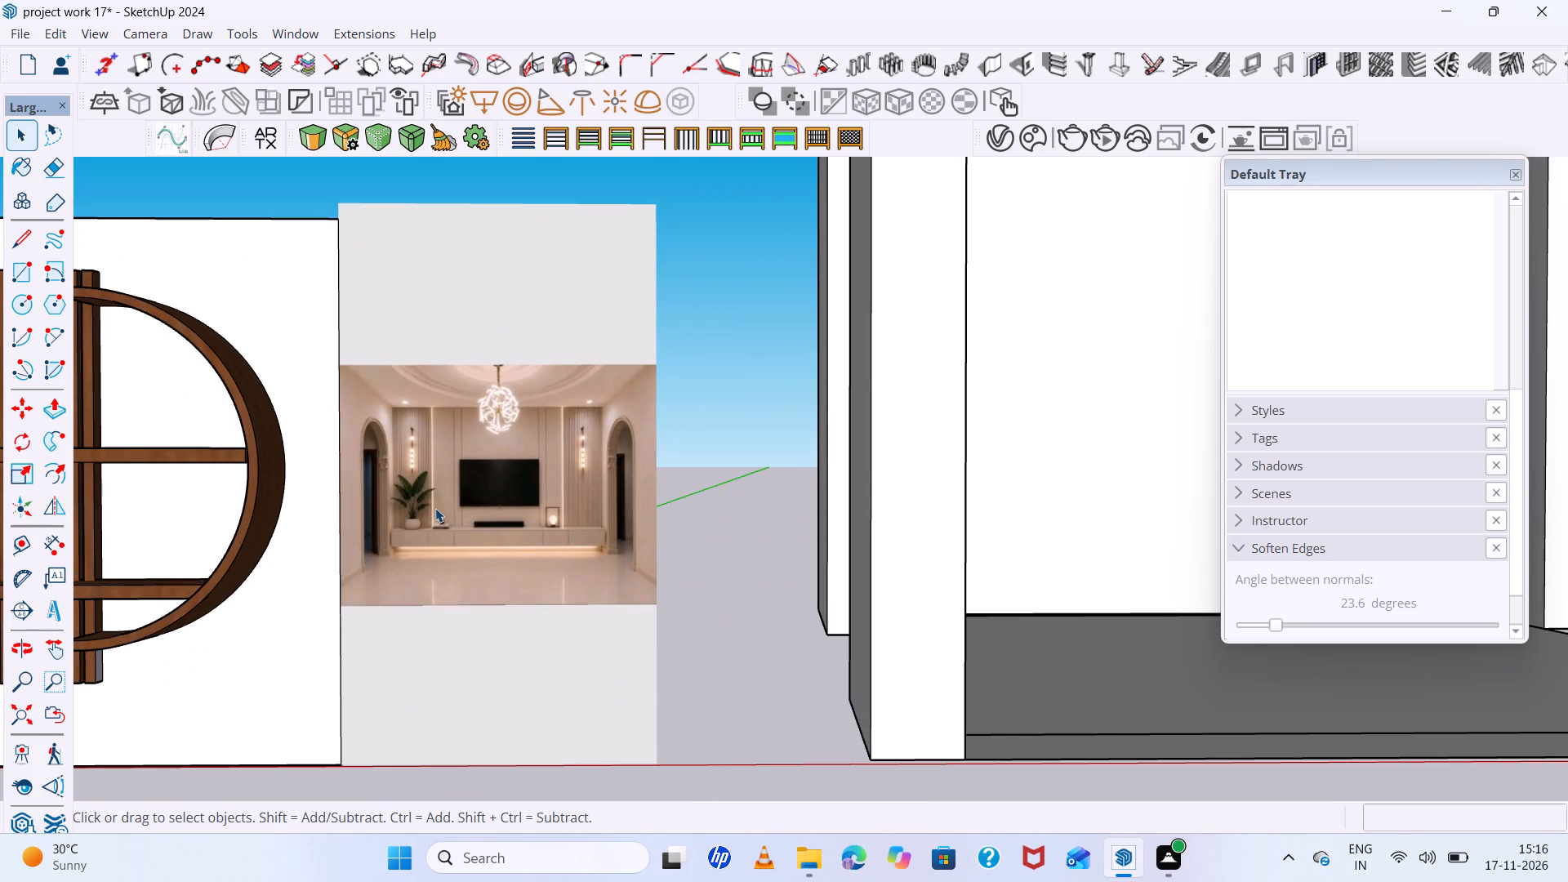
key(r)
scroll(364, 510, down, 5)
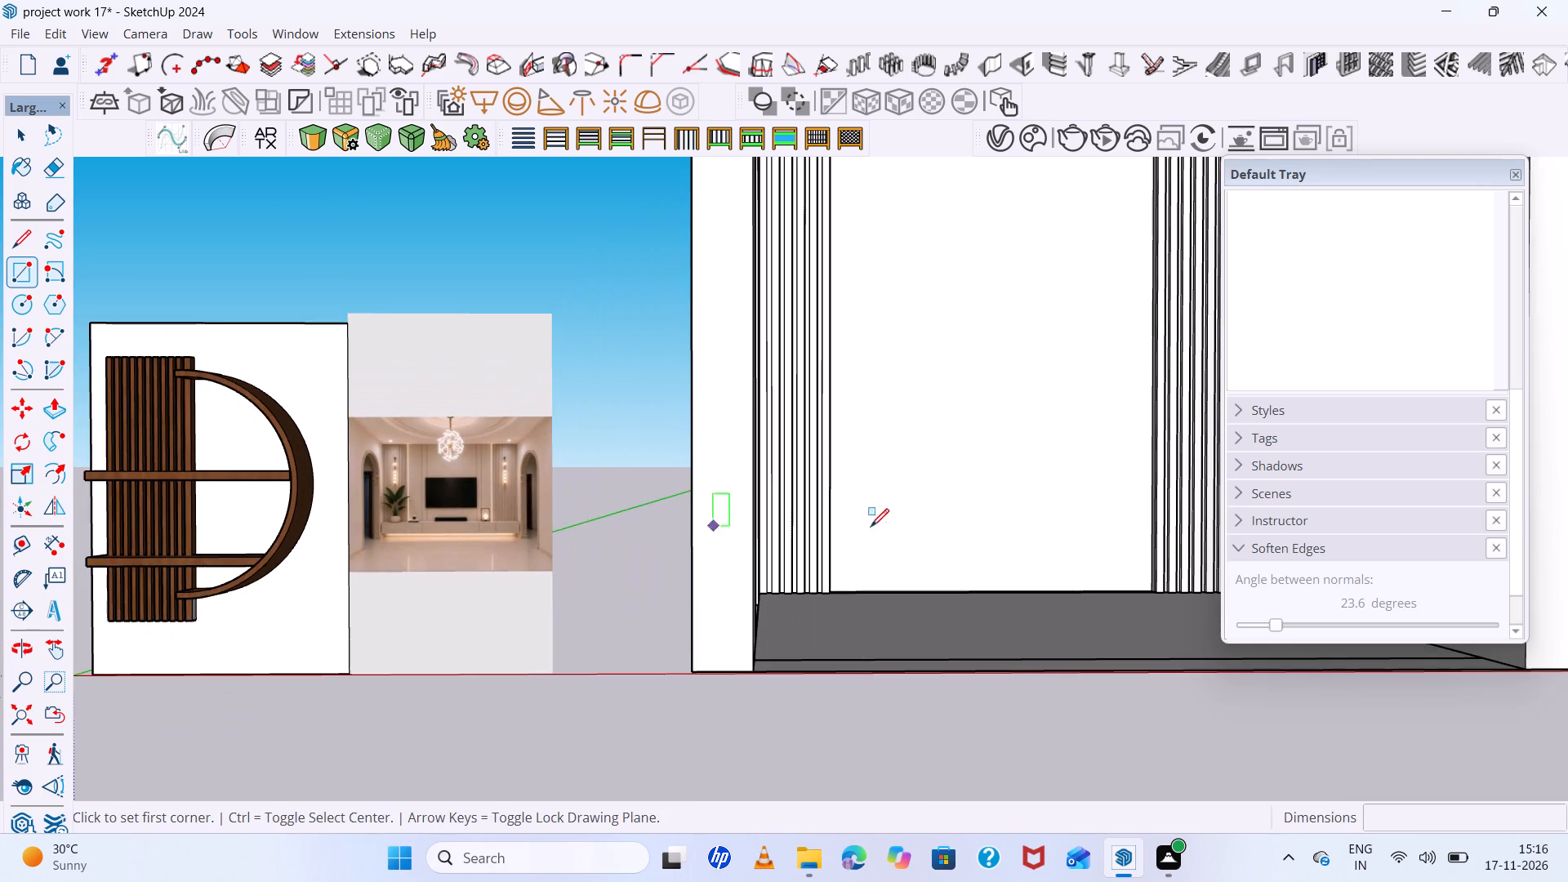
scroll(816, 519, up, 2)
scroll(696, 514, down, 10)
scroll(782, 528, up, 6)
scroll(689, 546, up, 6)
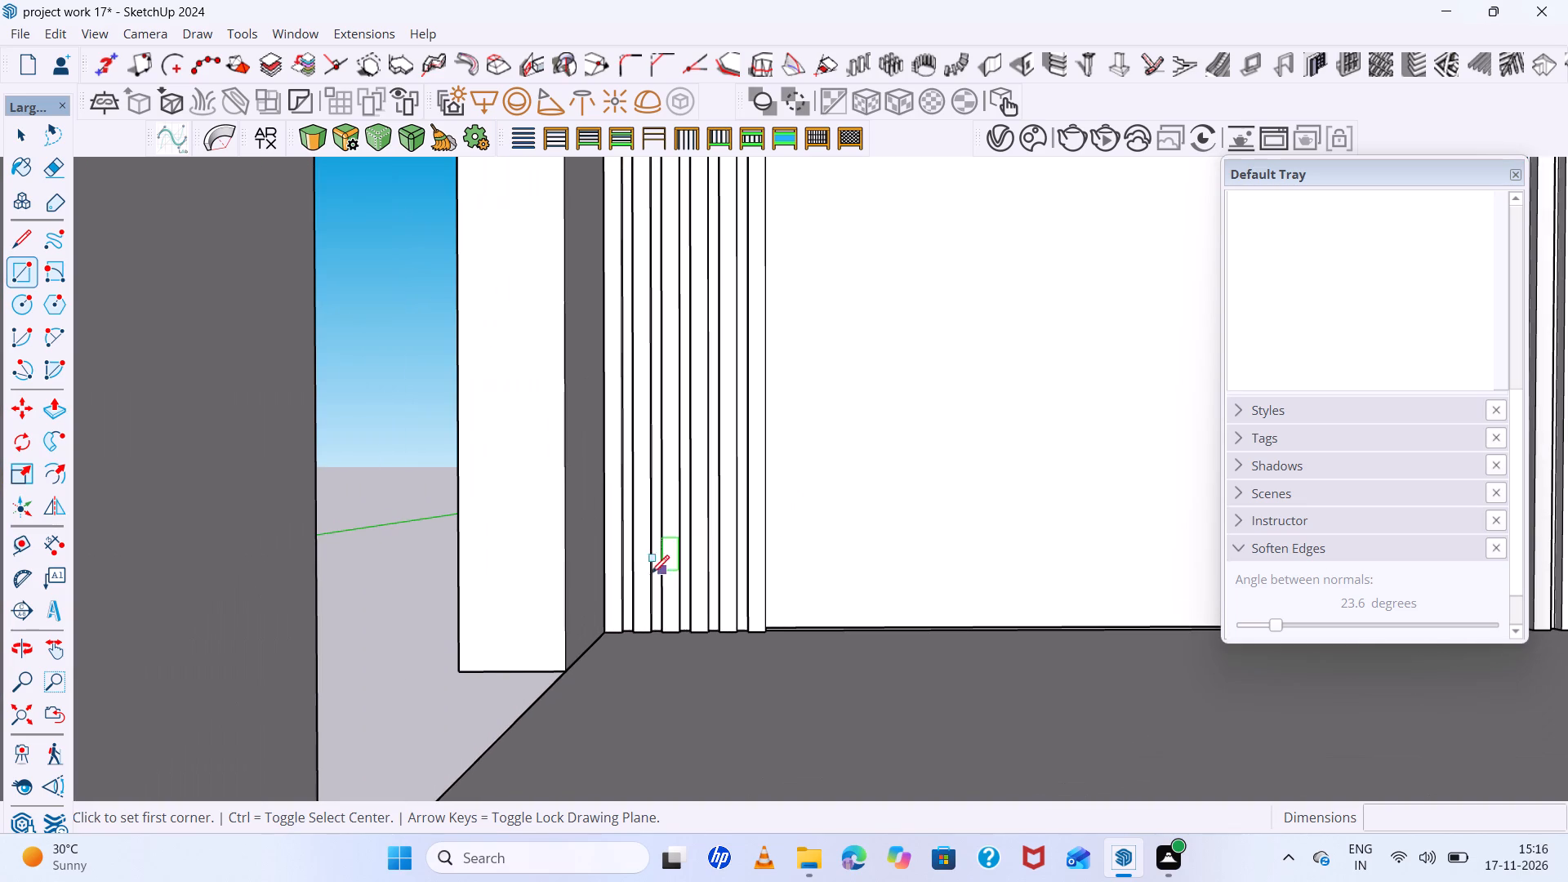
click(600, 569)
scroll(595, 551, down, 6)
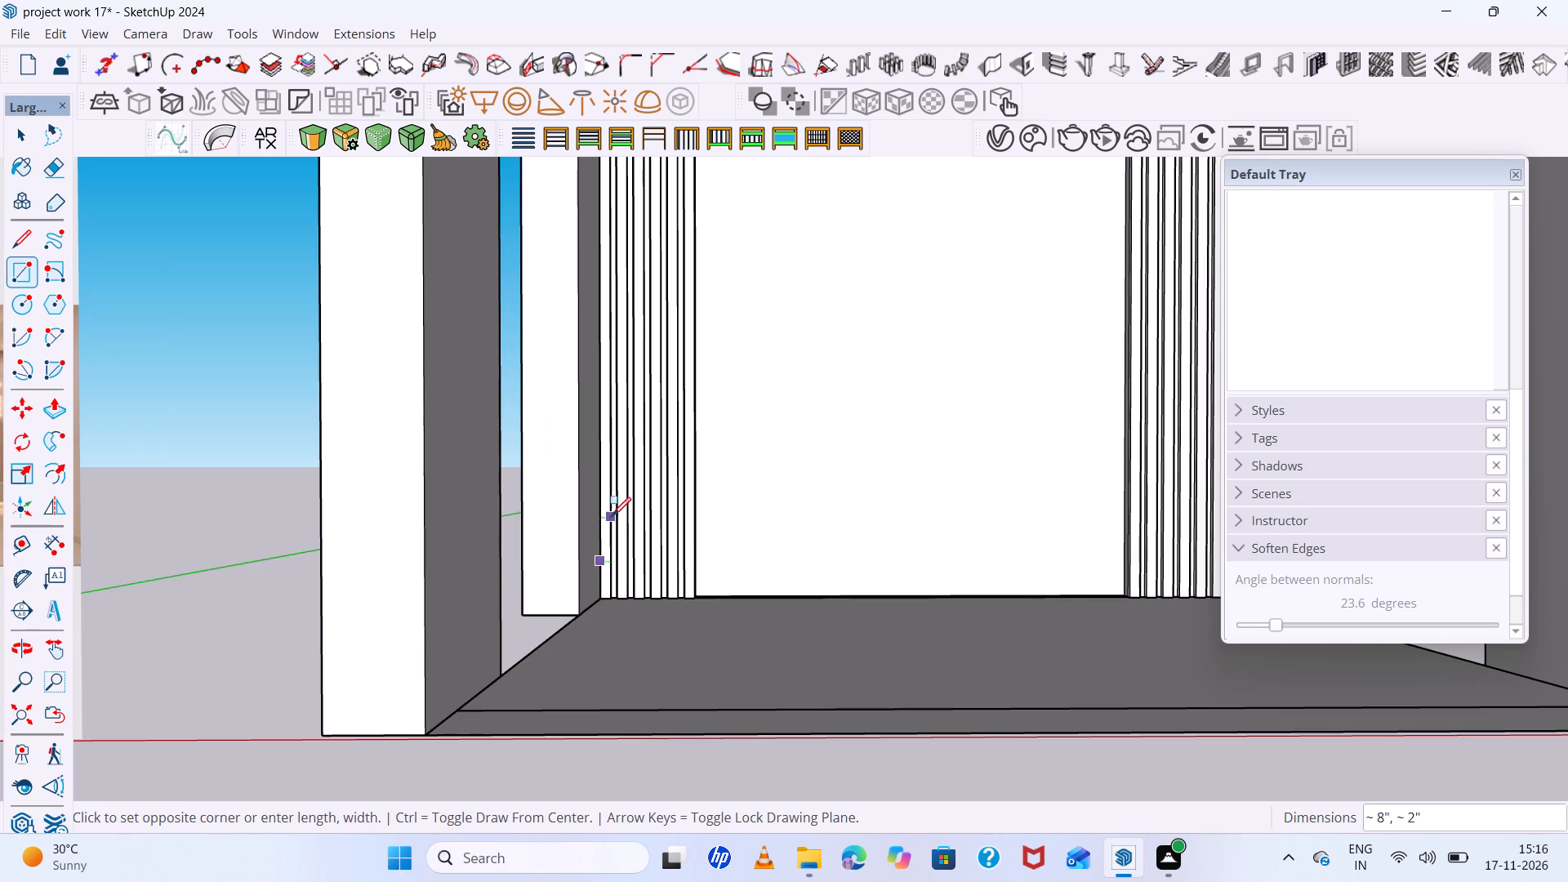
scroll(619, 514, up, 2)
scroll(597, 512, down, 11)
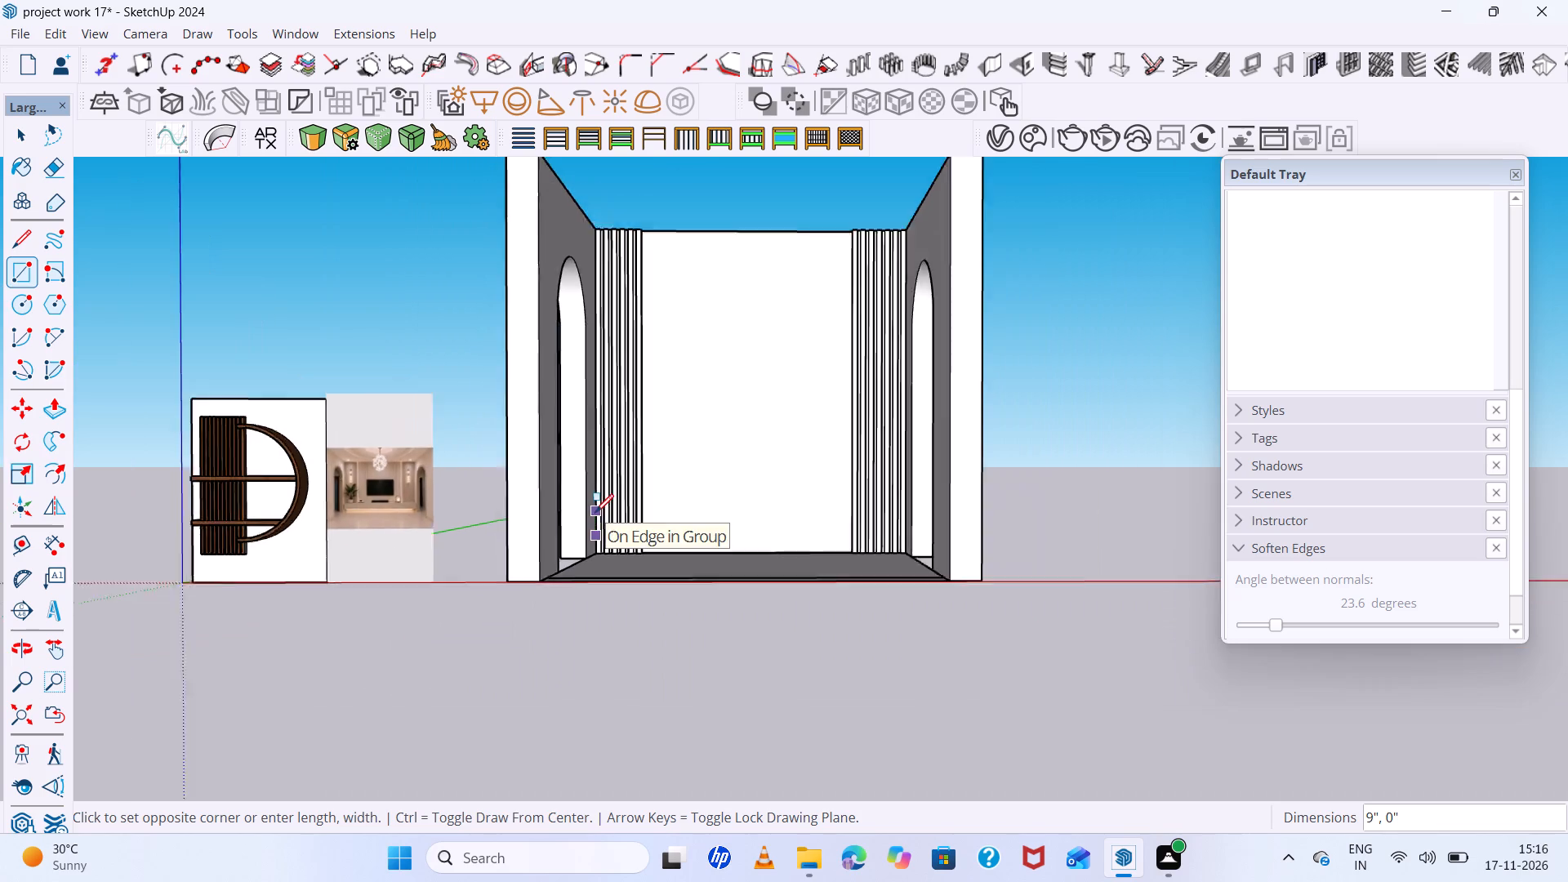
scroll(595, 512, down, 3)
scroll(810, 502, up, 5)
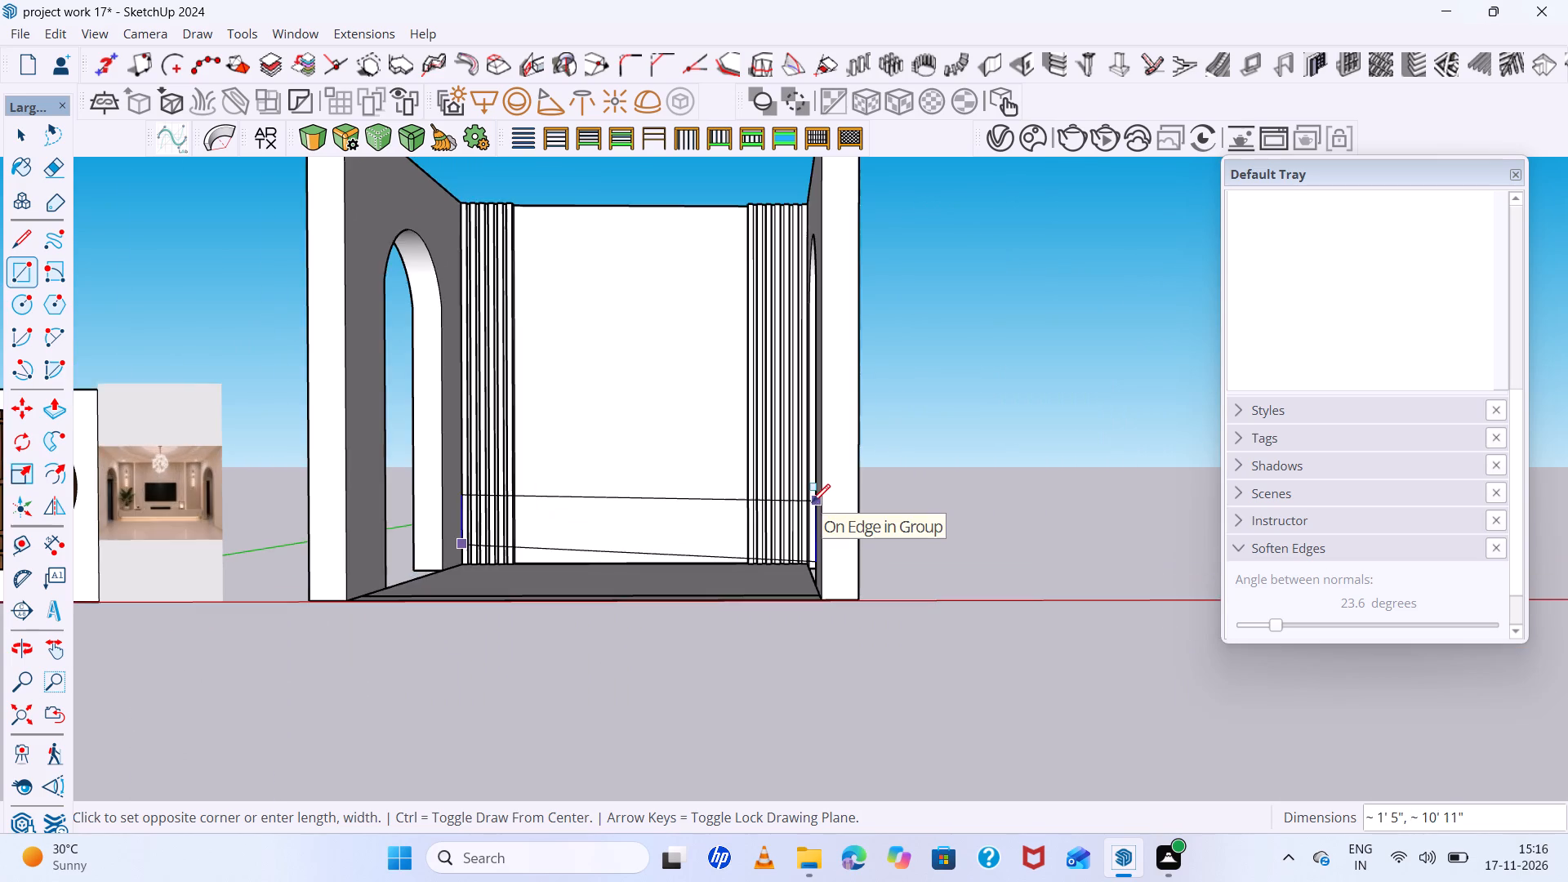
scroll(812, 502, up, 9)
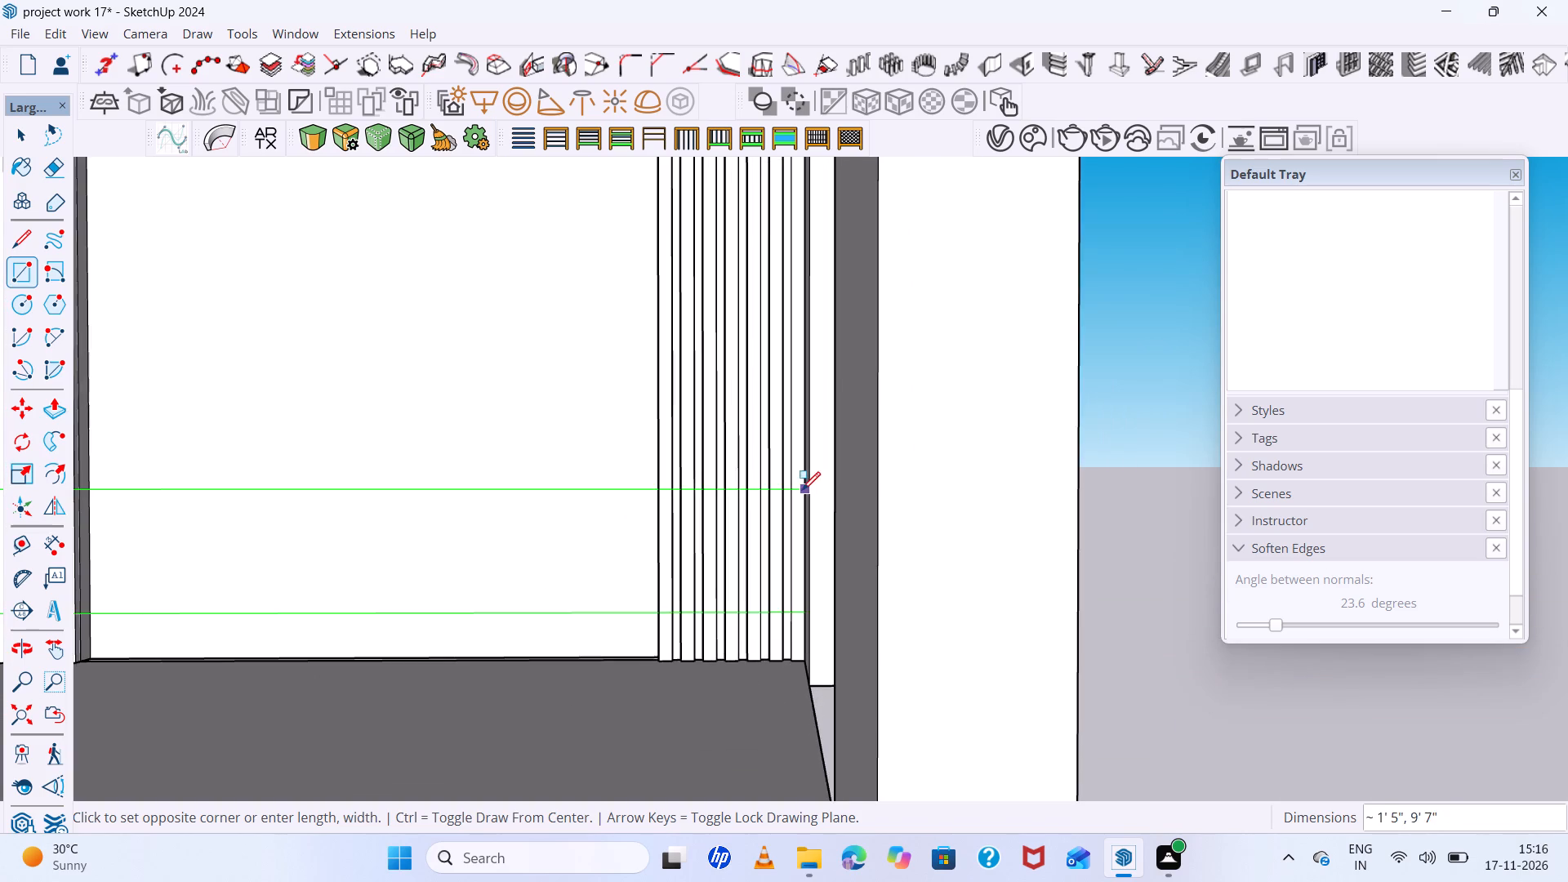
middle_drag(802, 490, 938, 542)
scroll(866, 504, up, 5)
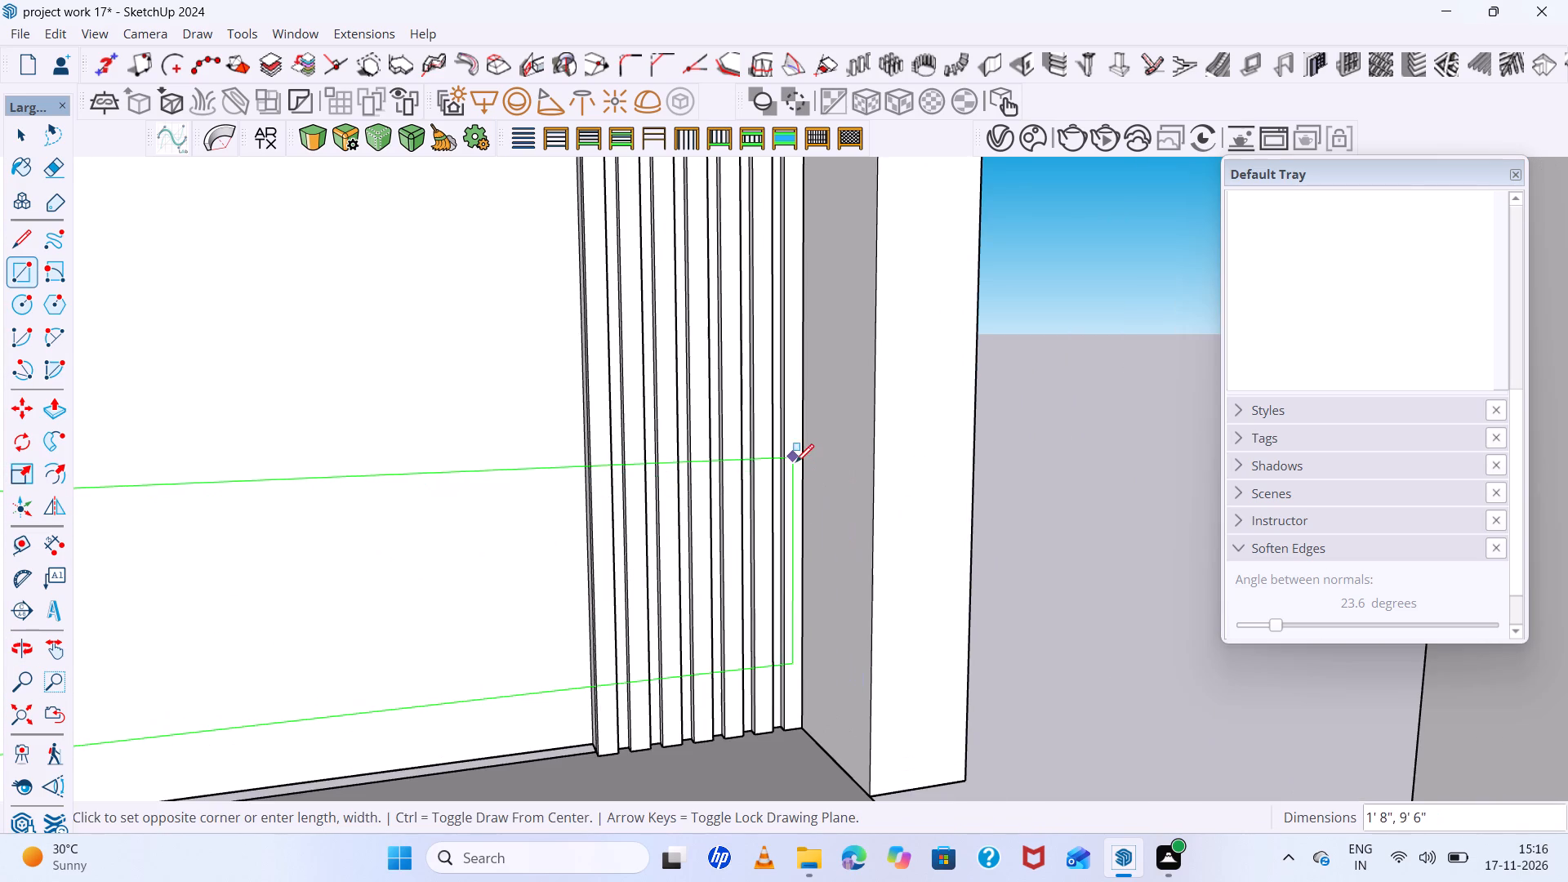
click(805, 527)
Push/Pull the low rectangle on the back wall forward about 1' 4" to form the floating TV cabinet.
scroll(706, 497, down, 17)
middle_drag(649, 486, 868, 648)
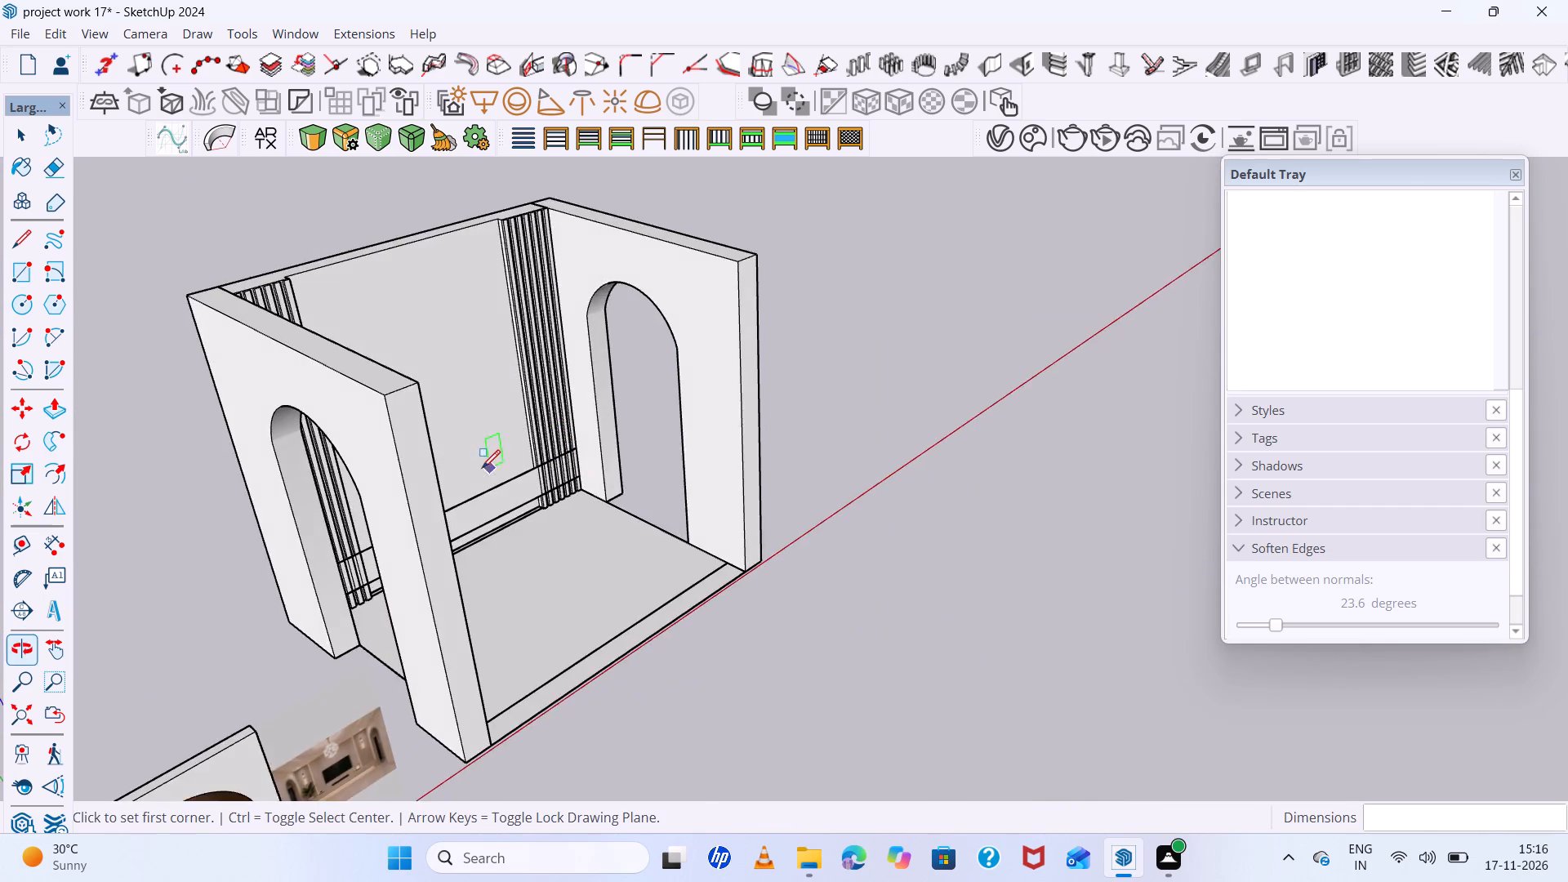
scroll(457, 468, up, 12)
middle_drag(494, 570, 417, 676)
scroll(435, 510, up, 6)
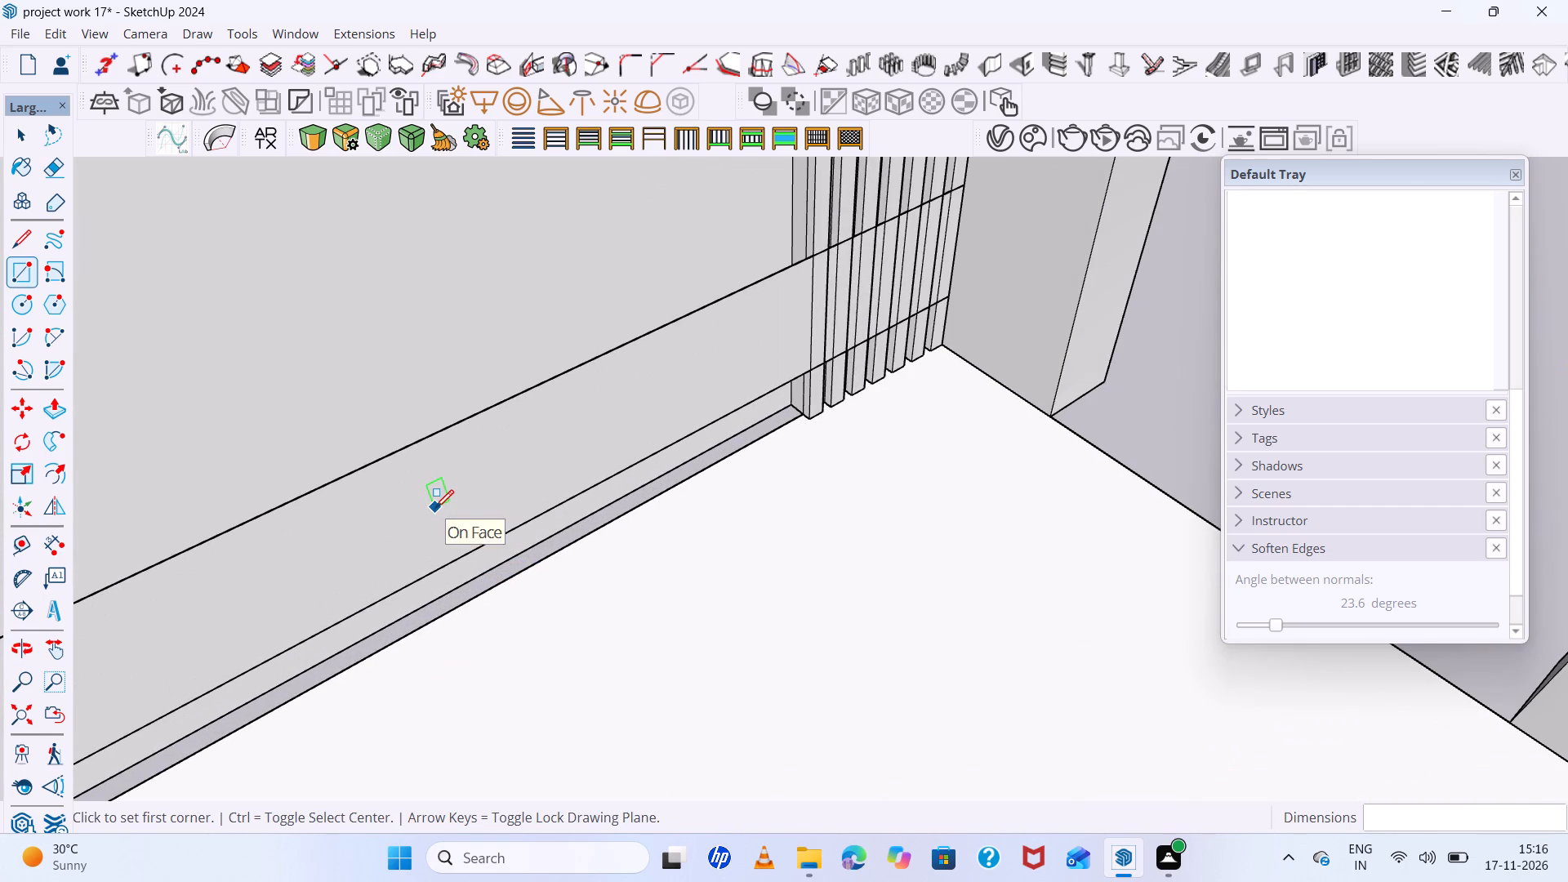
click(436, 507)
key(Escape)
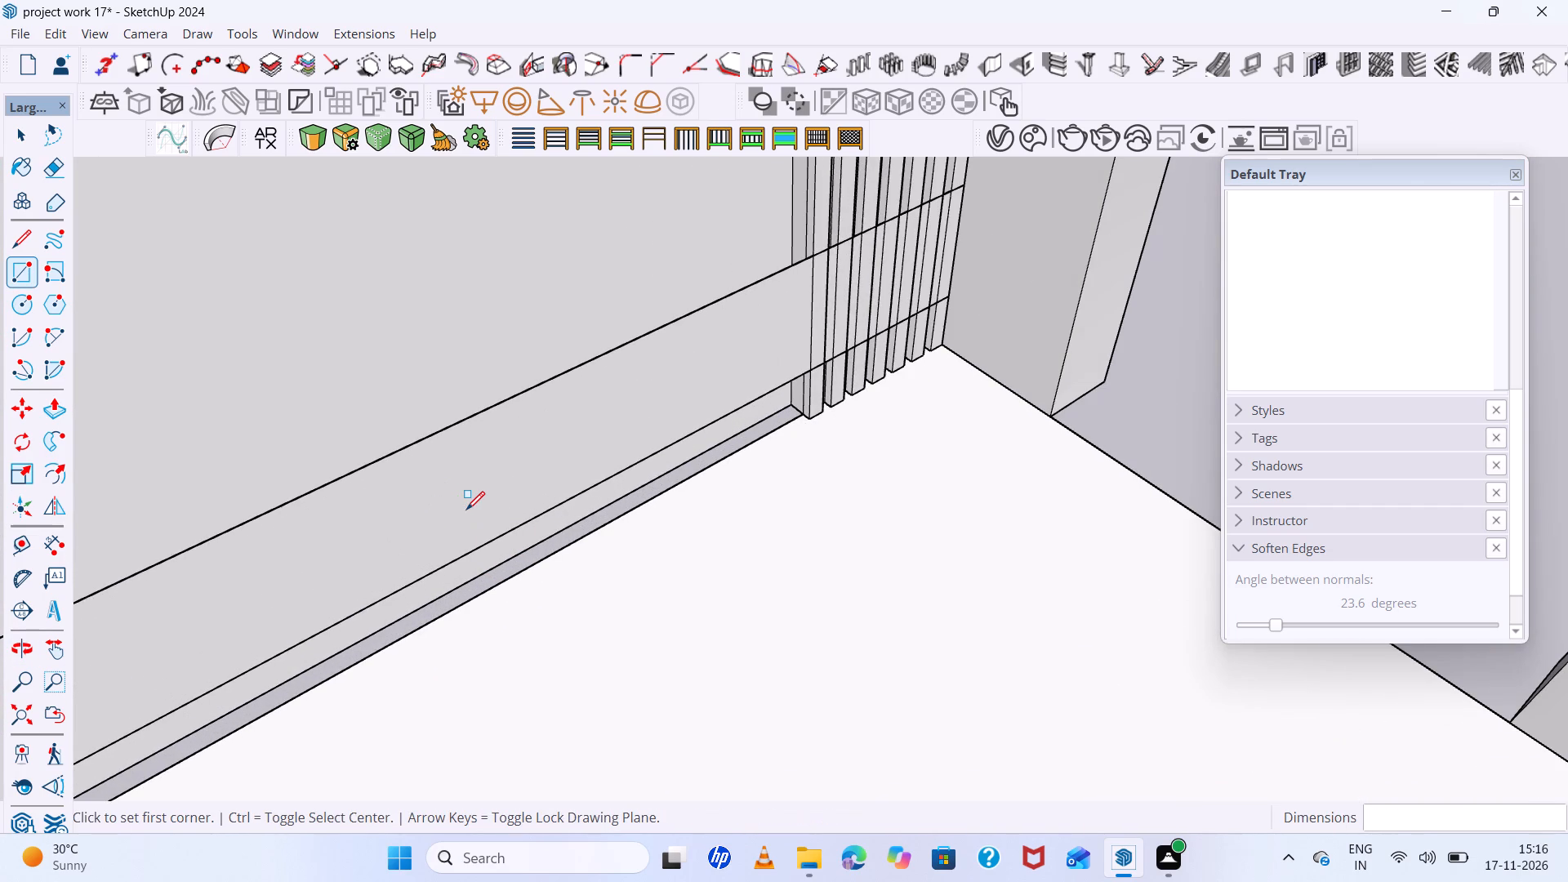
key(space)
click(465, 505)
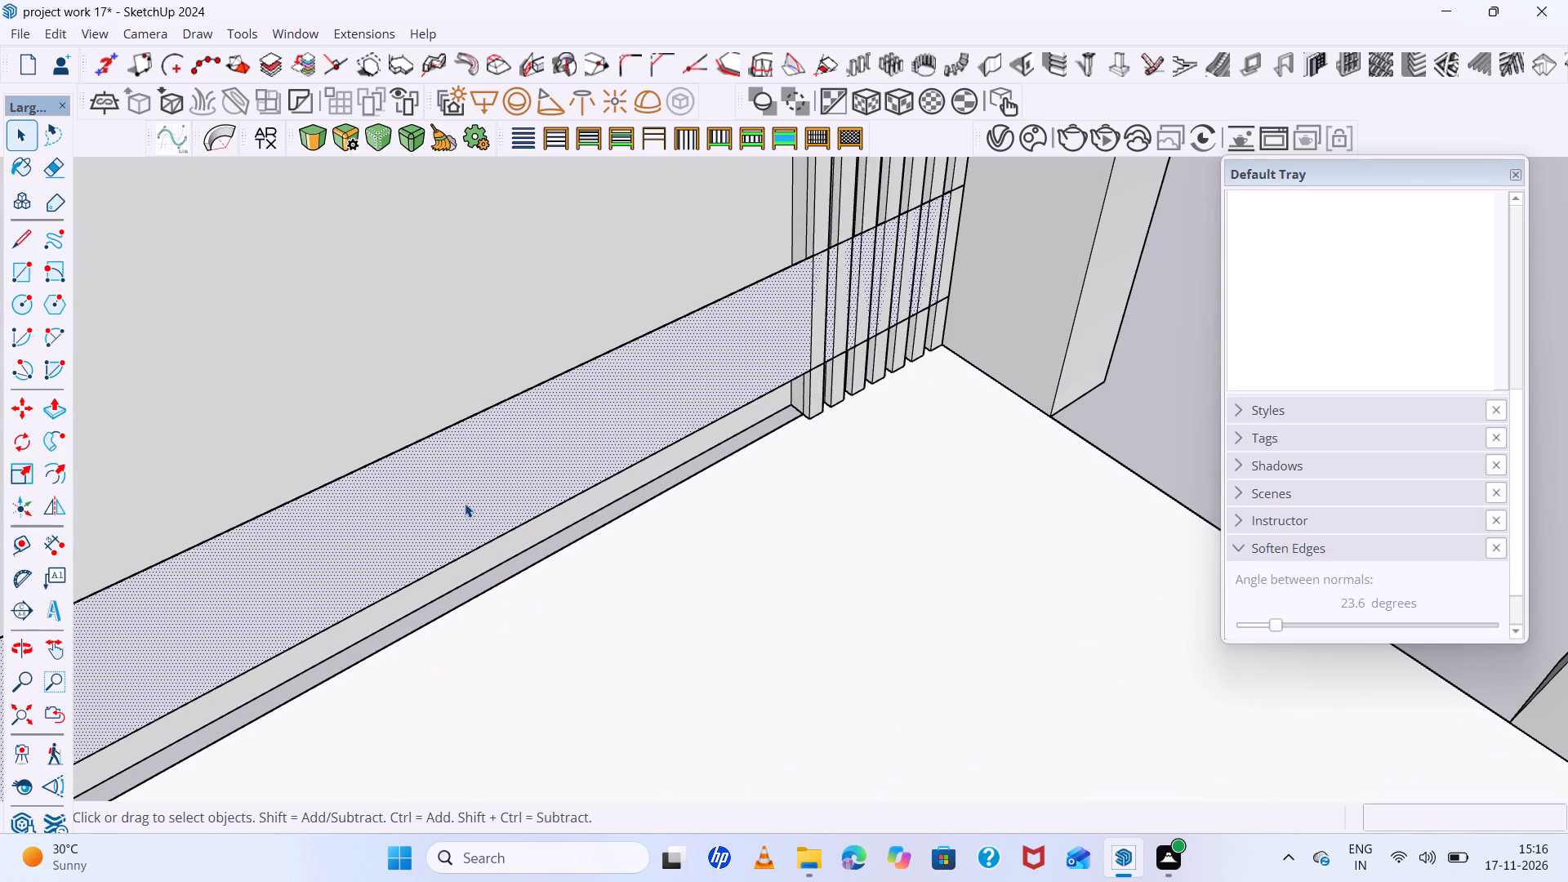
key(p)
click(454, 502)
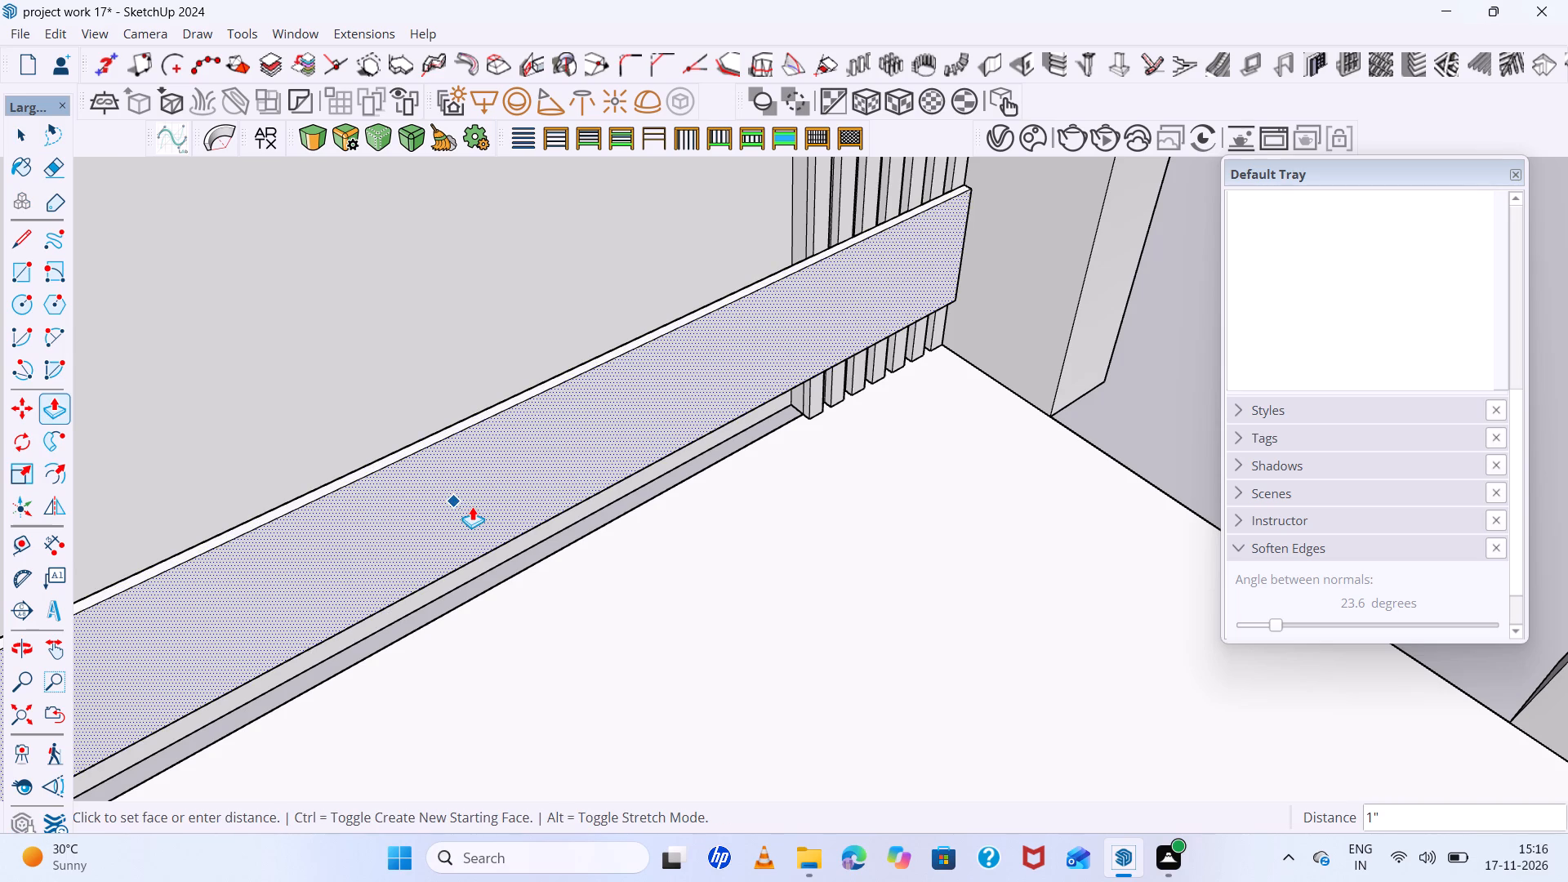
scroll(472, 506, down, 5)
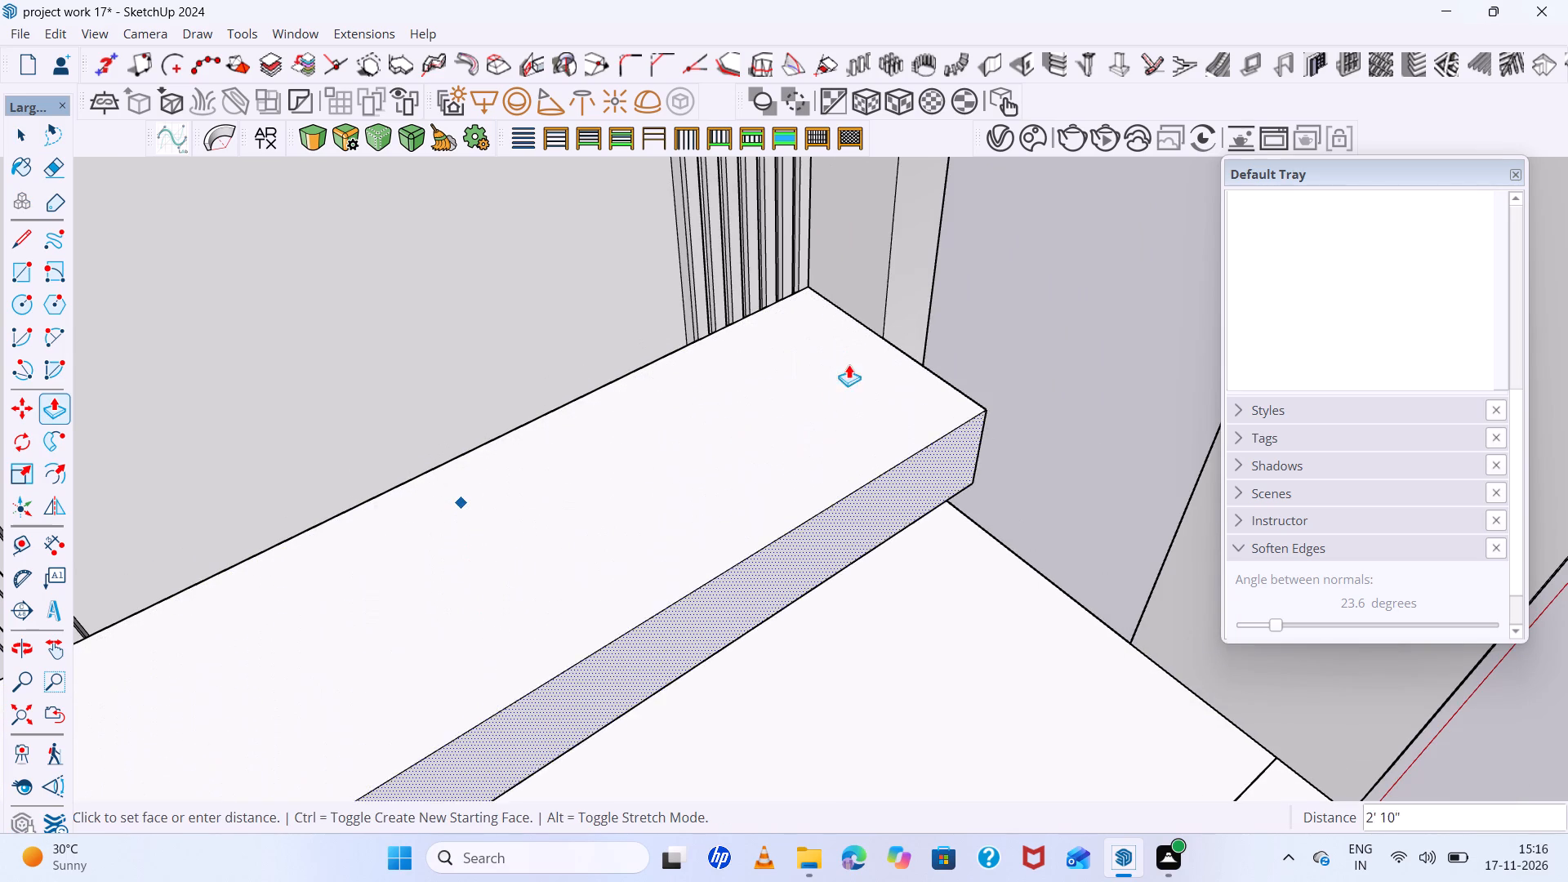
click(884, 330)
scroll(501, 363, down, 17)
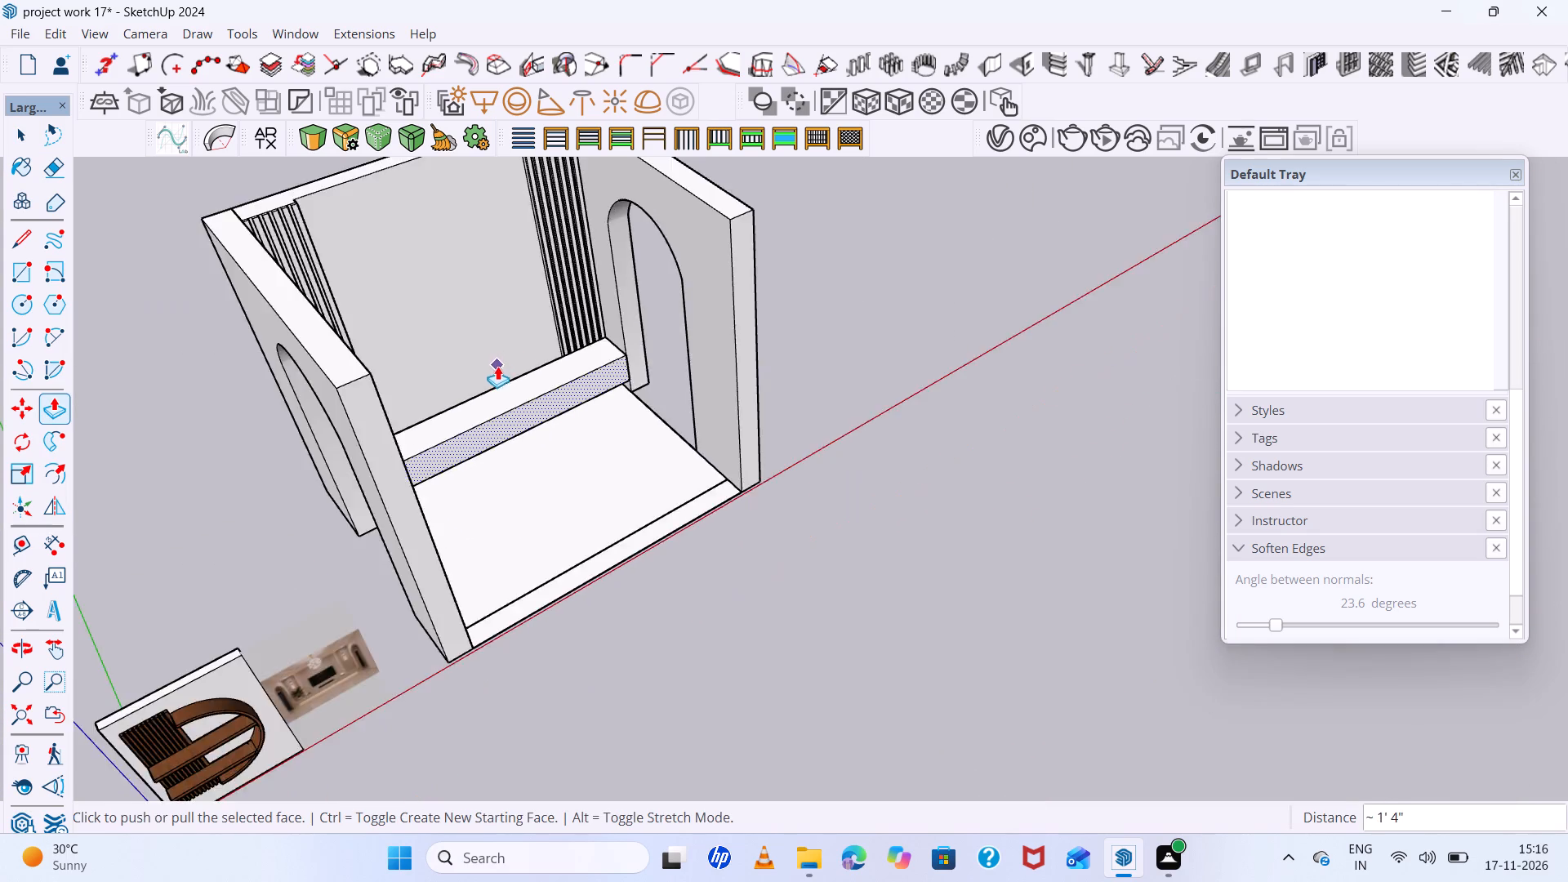
scroll(497, 366, down, 3)
middle_drag(757, 527, 548, 240)
scroll(623, 419, up, 15)
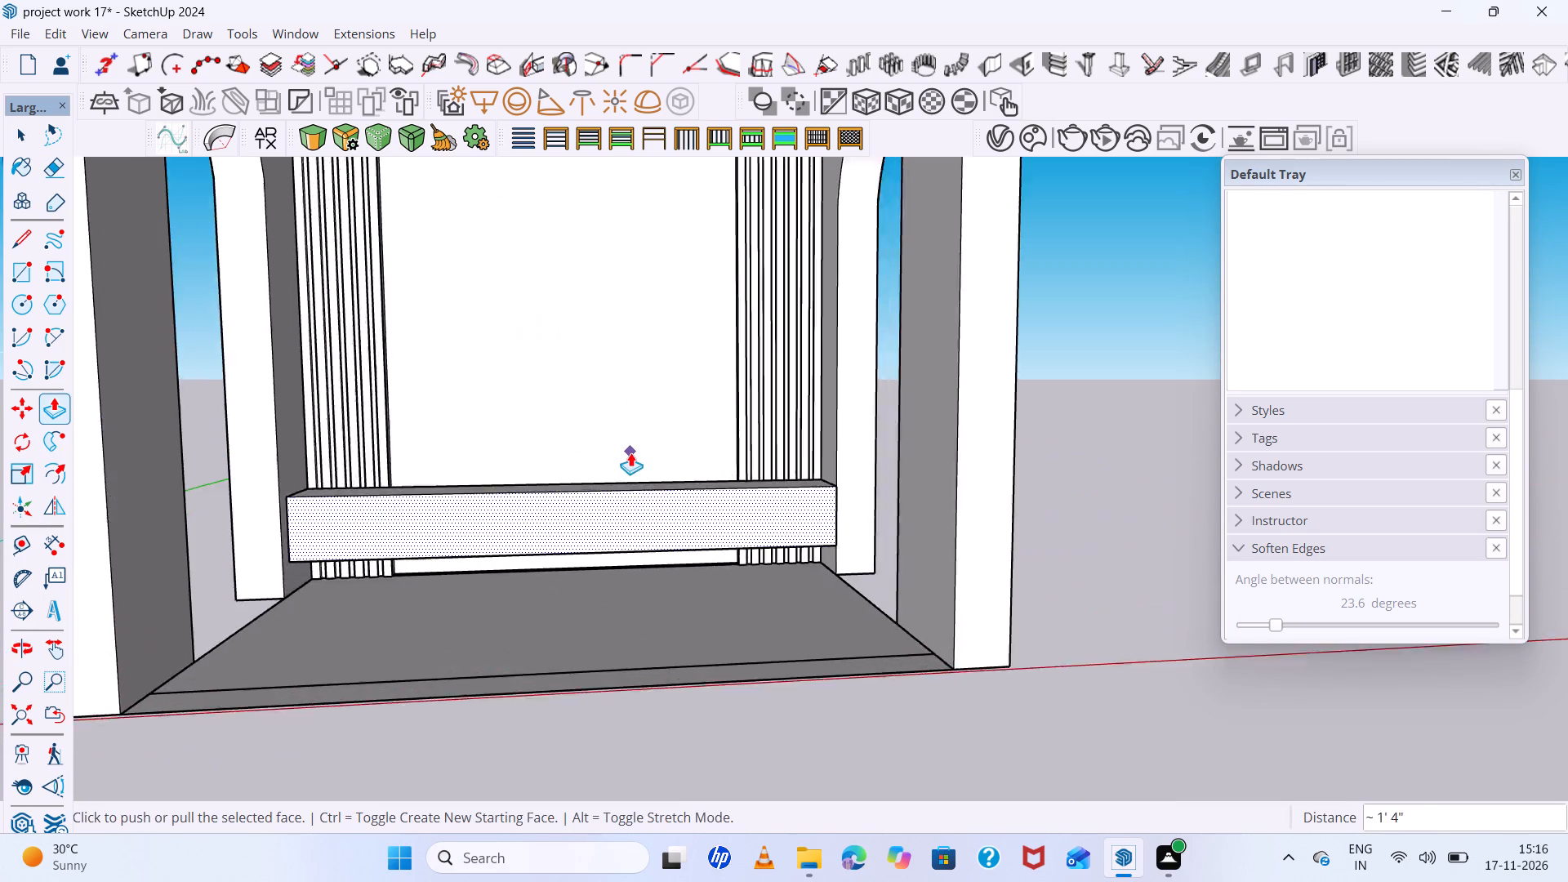
scroll(630, 452, up, 2)
middle_drag(630, 452, 626, 478)
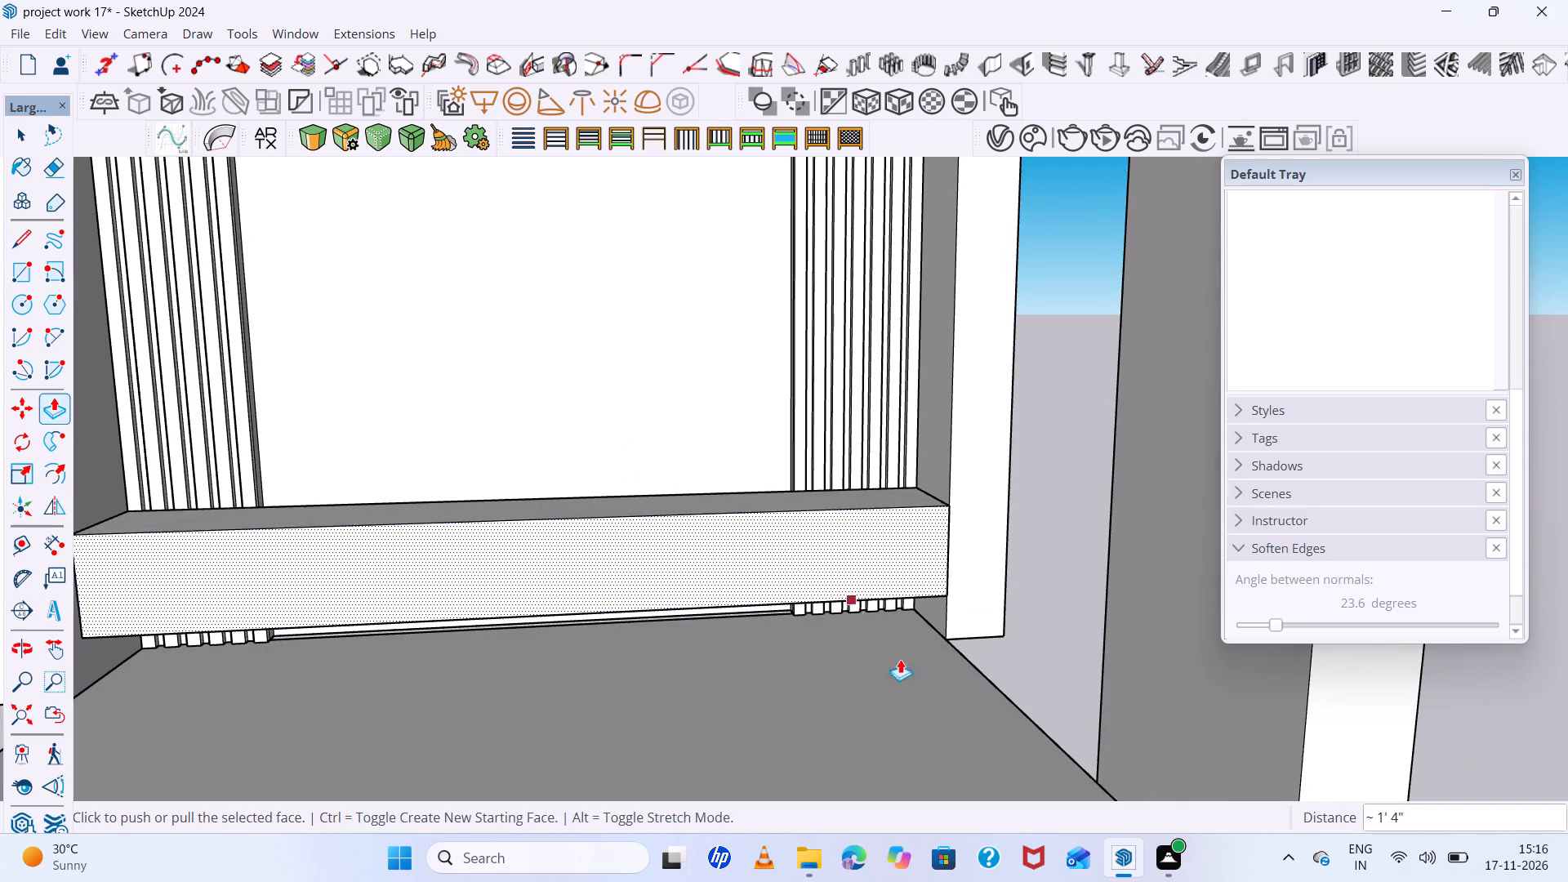
key(space)
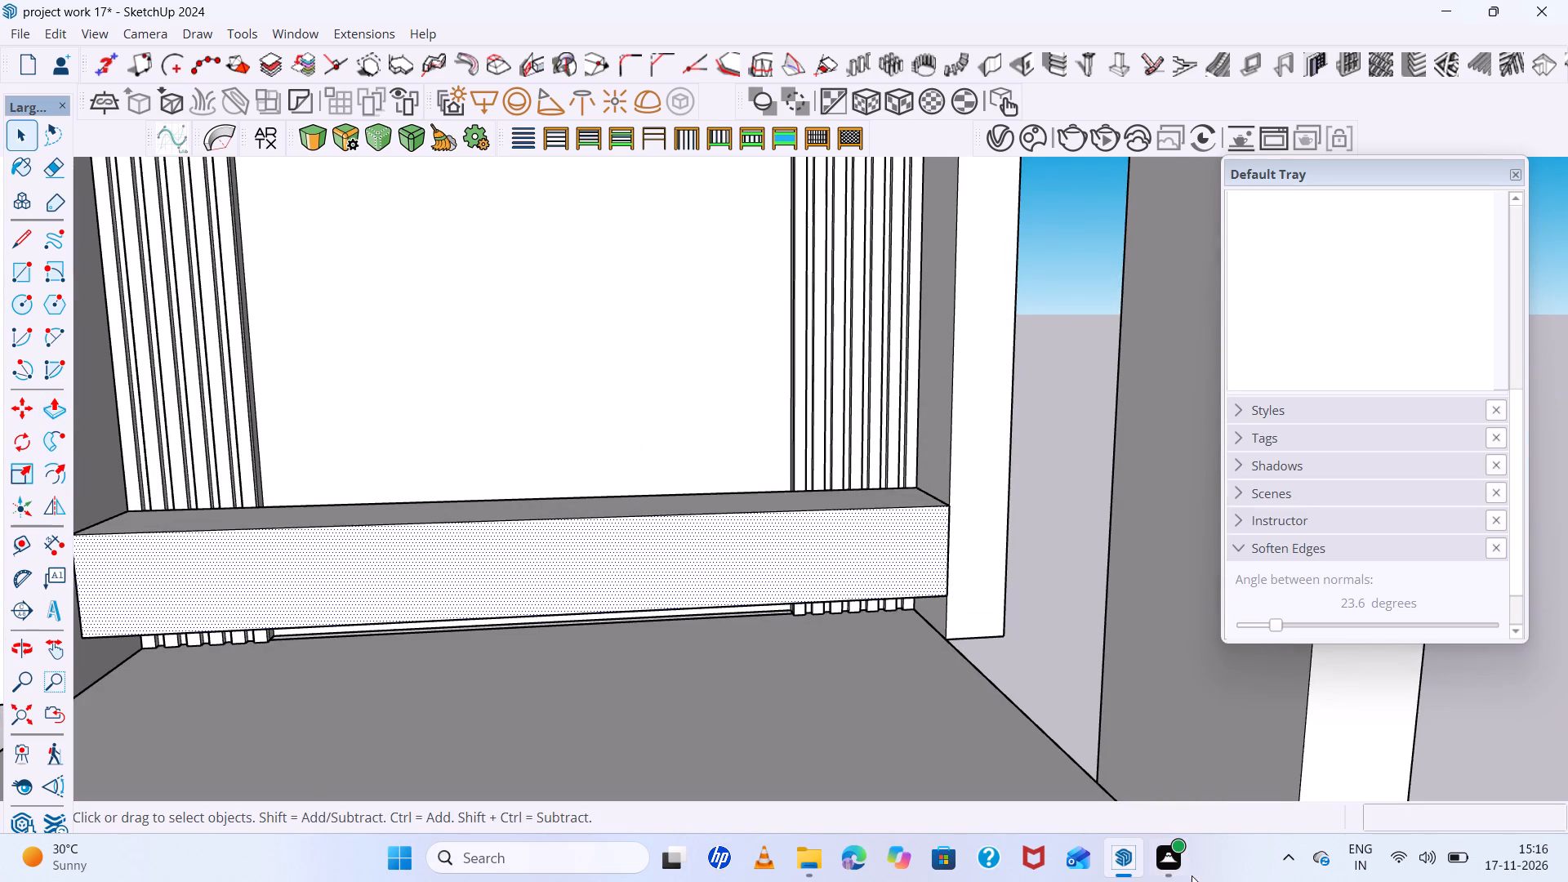
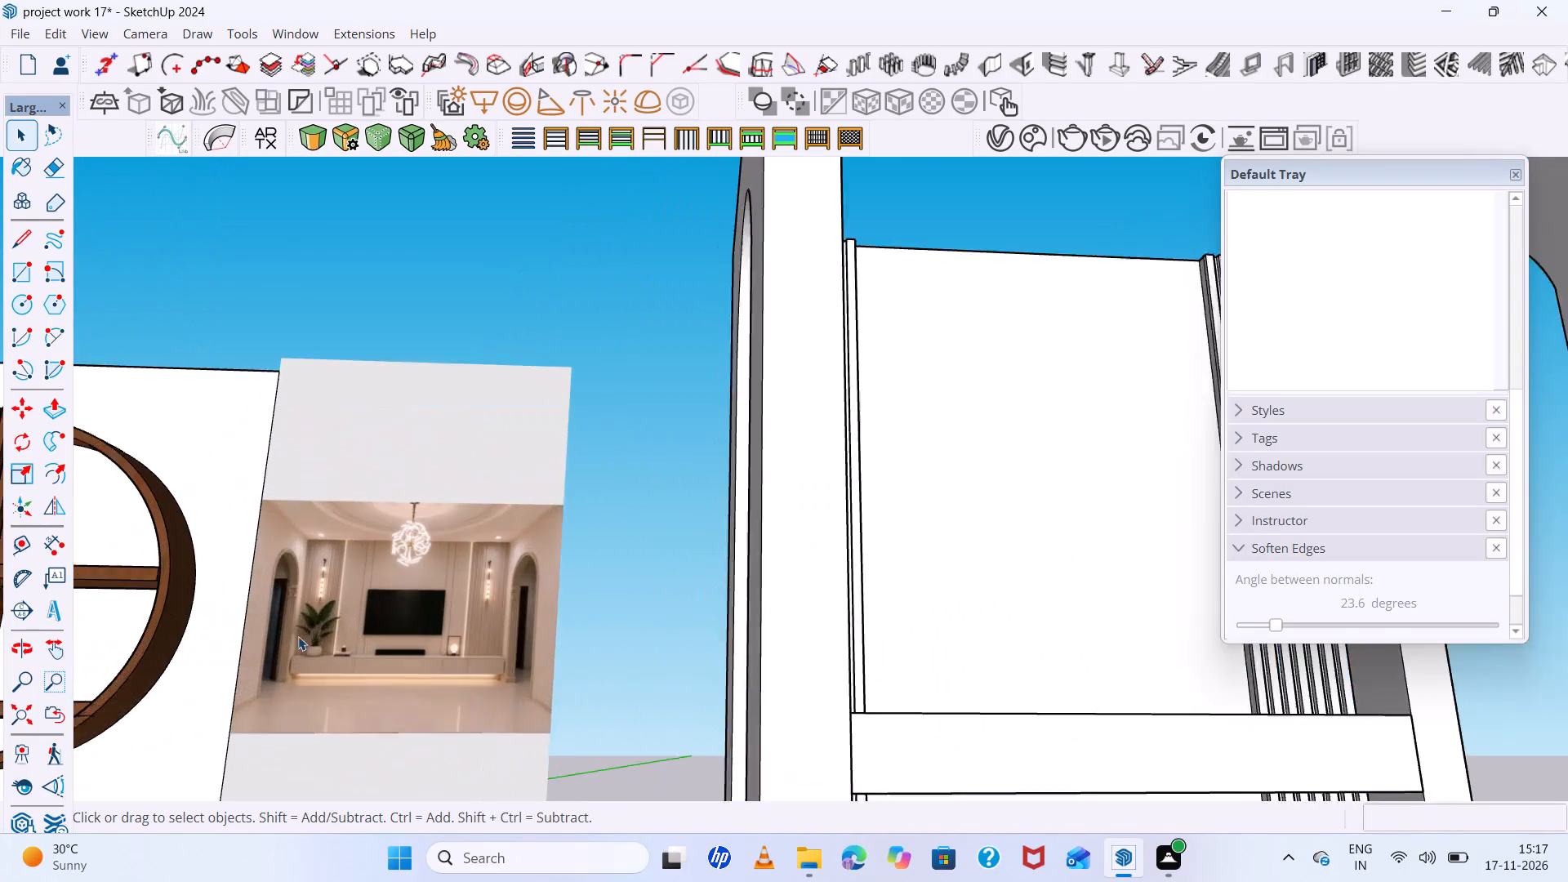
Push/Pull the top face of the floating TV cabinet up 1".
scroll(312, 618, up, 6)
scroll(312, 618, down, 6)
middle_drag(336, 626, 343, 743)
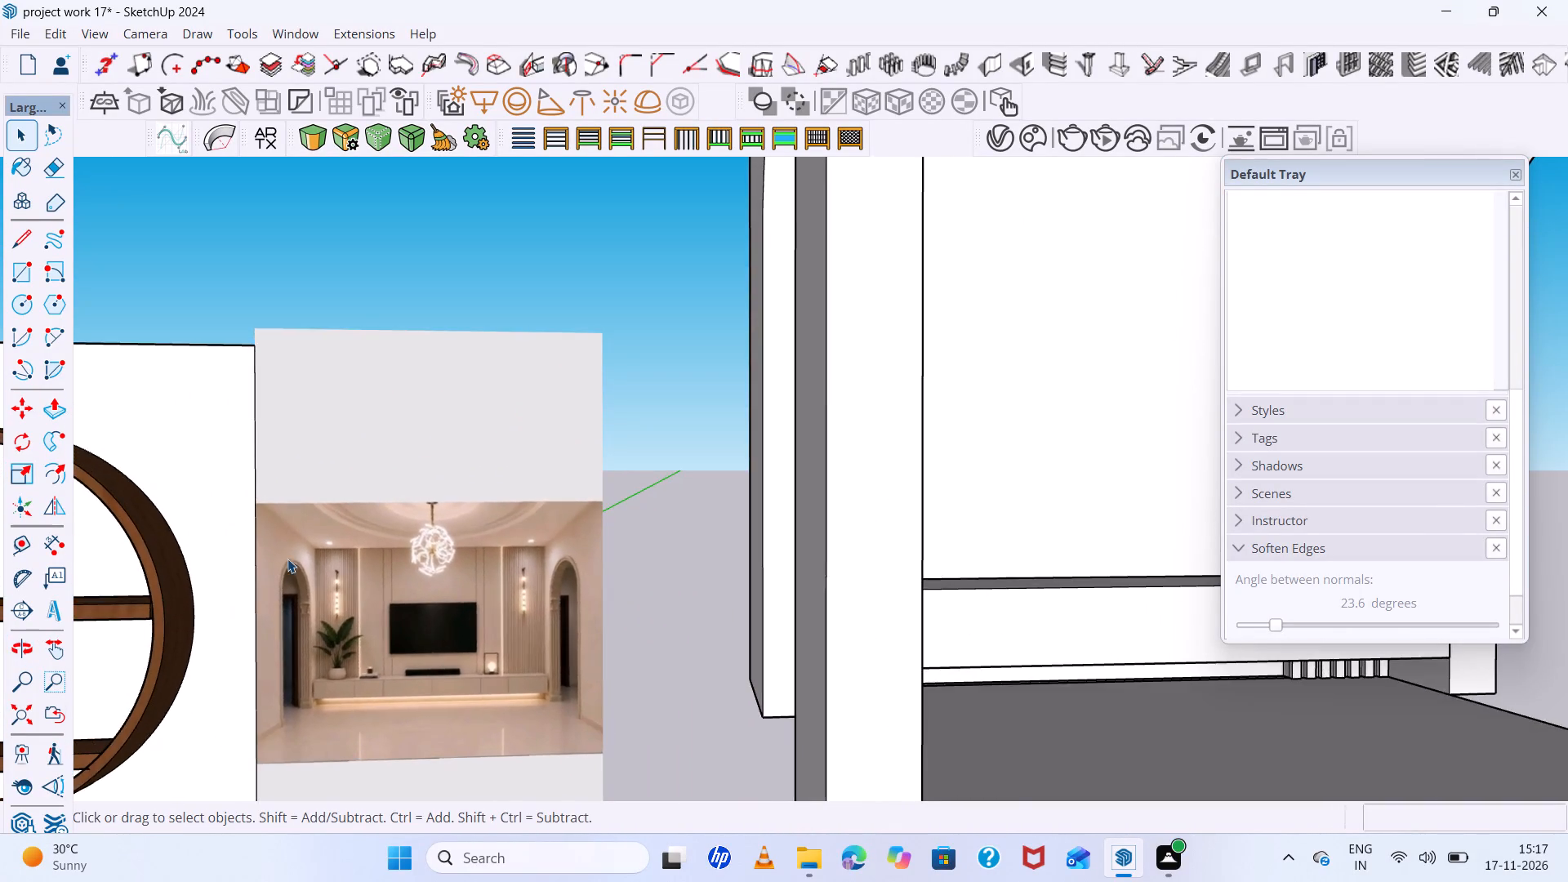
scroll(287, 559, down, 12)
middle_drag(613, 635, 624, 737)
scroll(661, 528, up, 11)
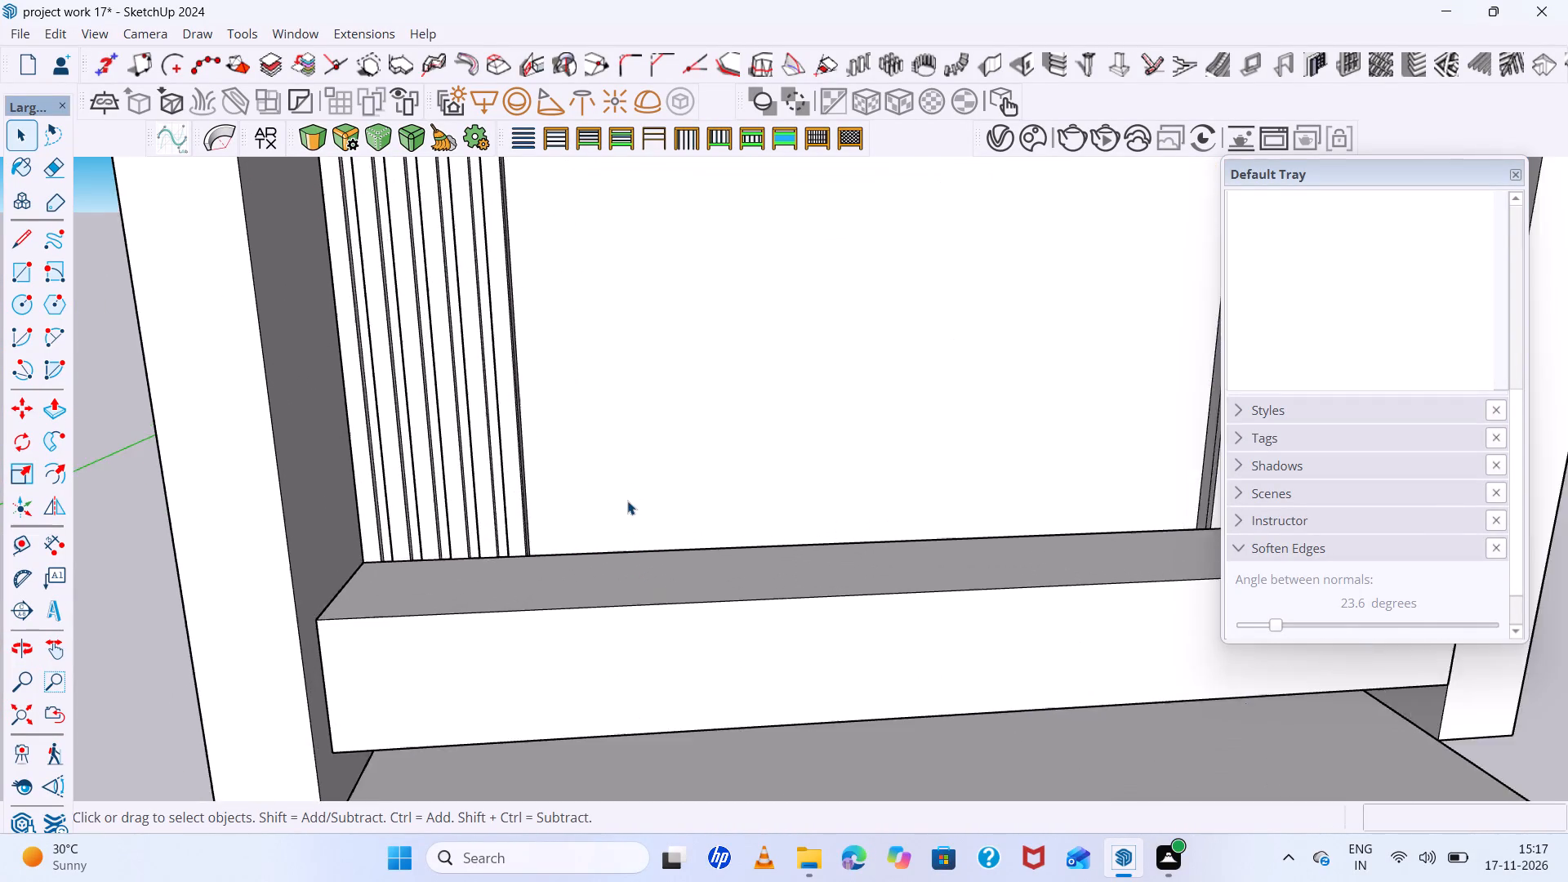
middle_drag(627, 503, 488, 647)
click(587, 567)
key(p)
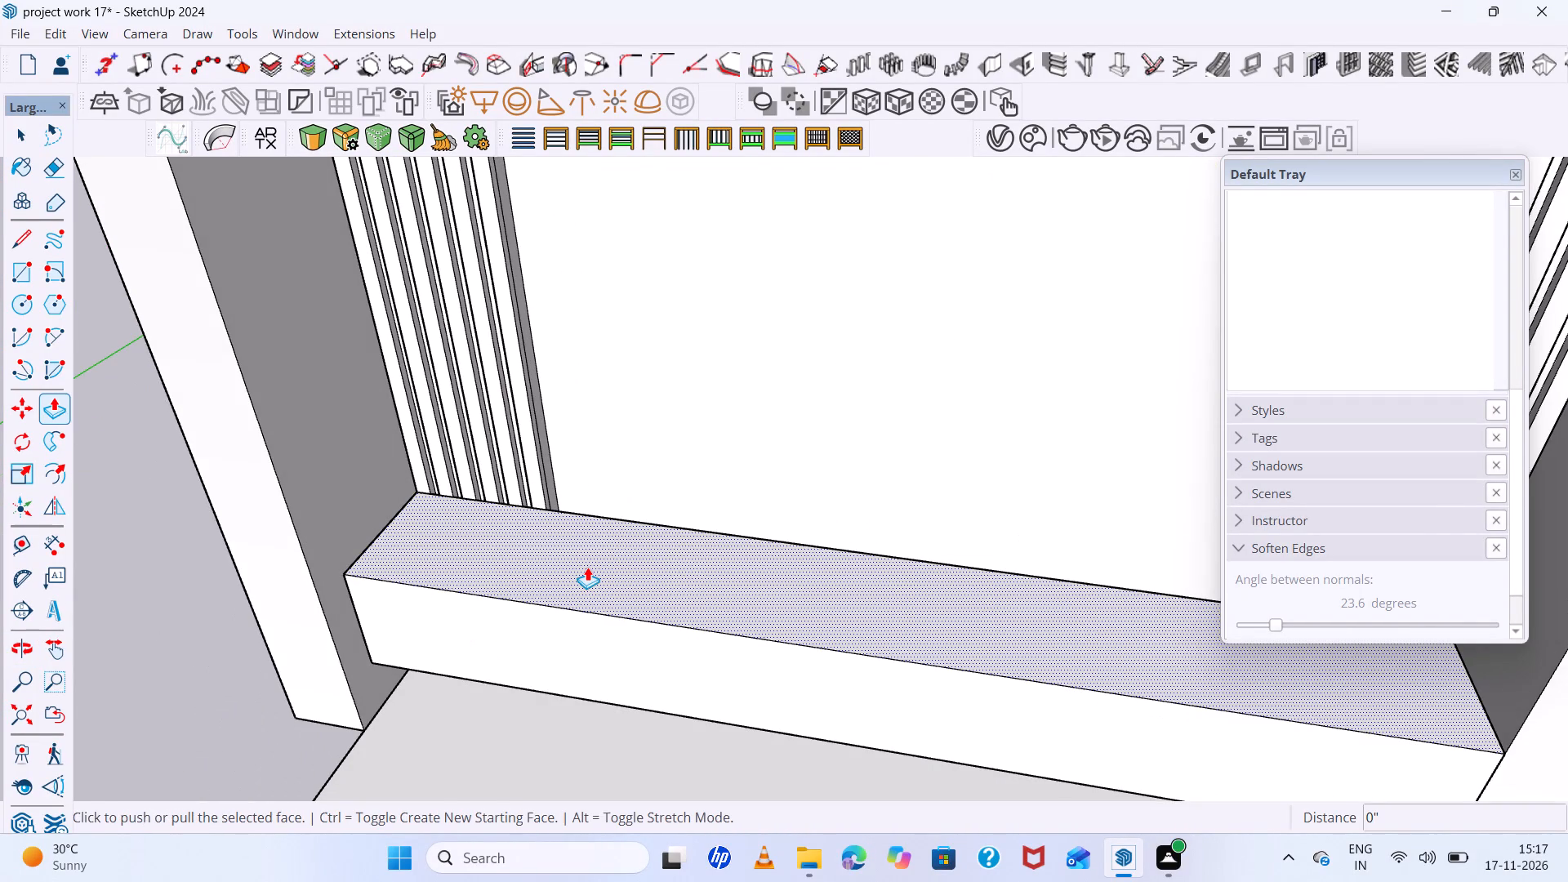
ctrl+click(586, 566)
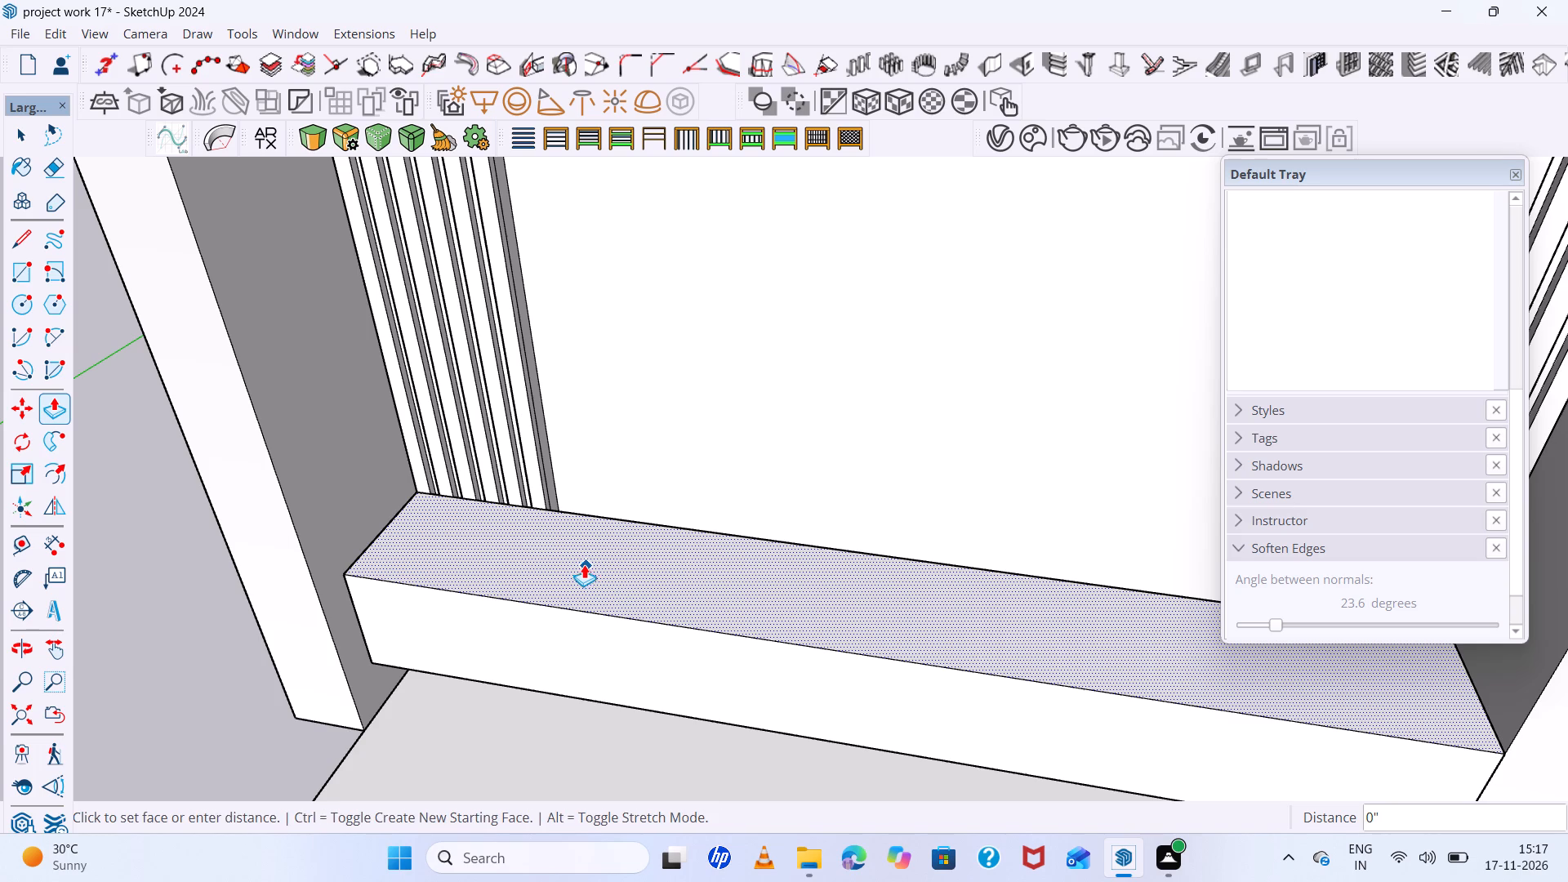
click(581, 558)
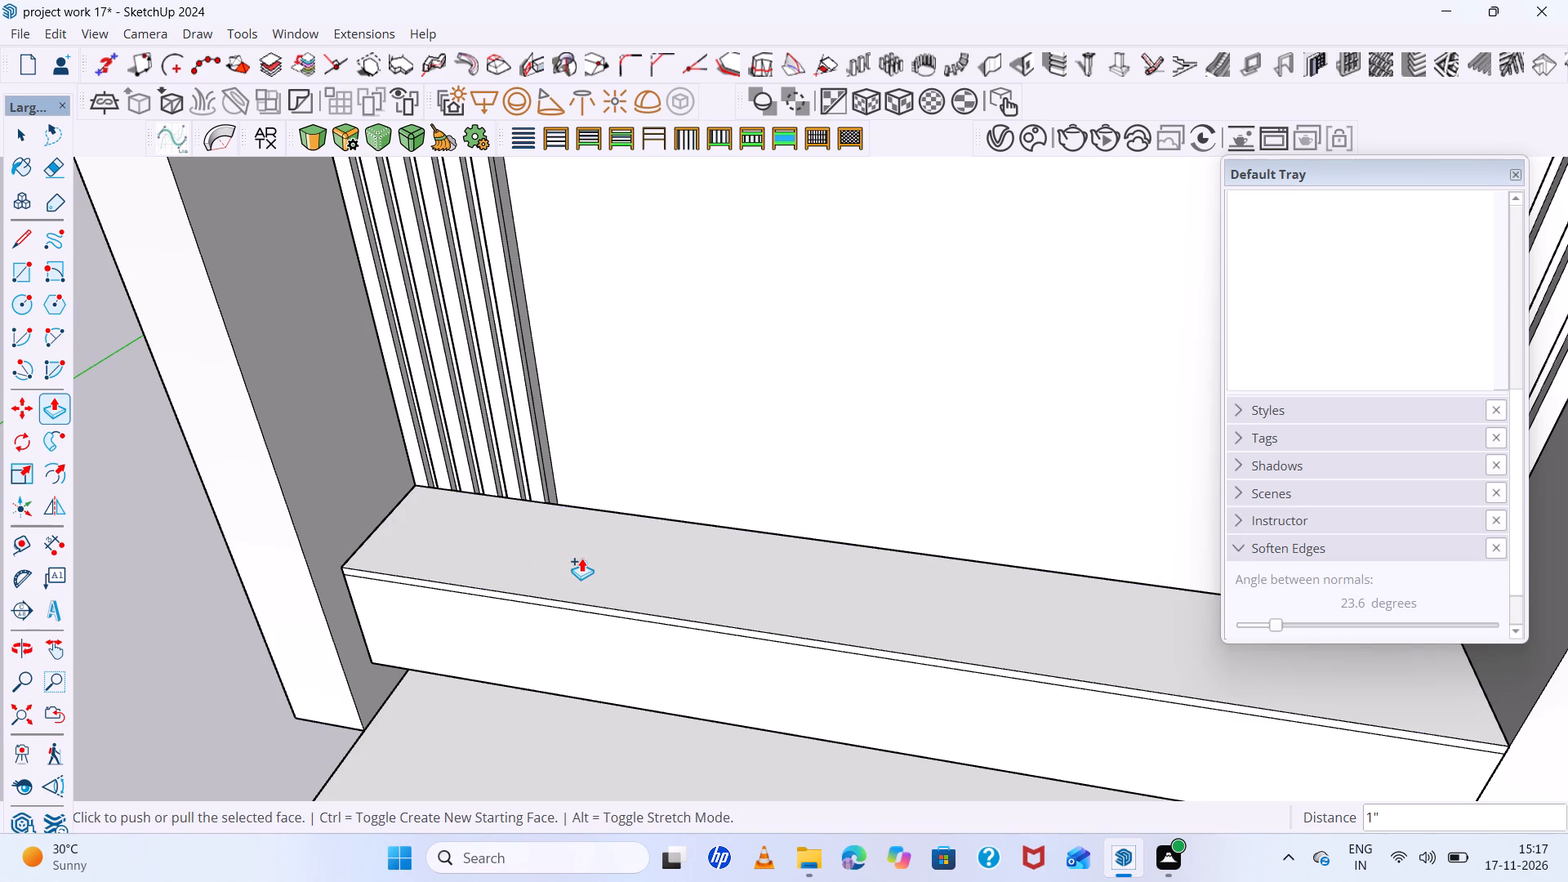
Examine the cabinet from the front and compare its ends and proportions with the low cabinet in the reference photo.
scroll(443, 554, down, 12)
middle_drag(604, 626, 753, 491)
drag(738, 501, 723, 536)
scroll(756, 485, up, 8)
scroll(628, 653, down, 7)
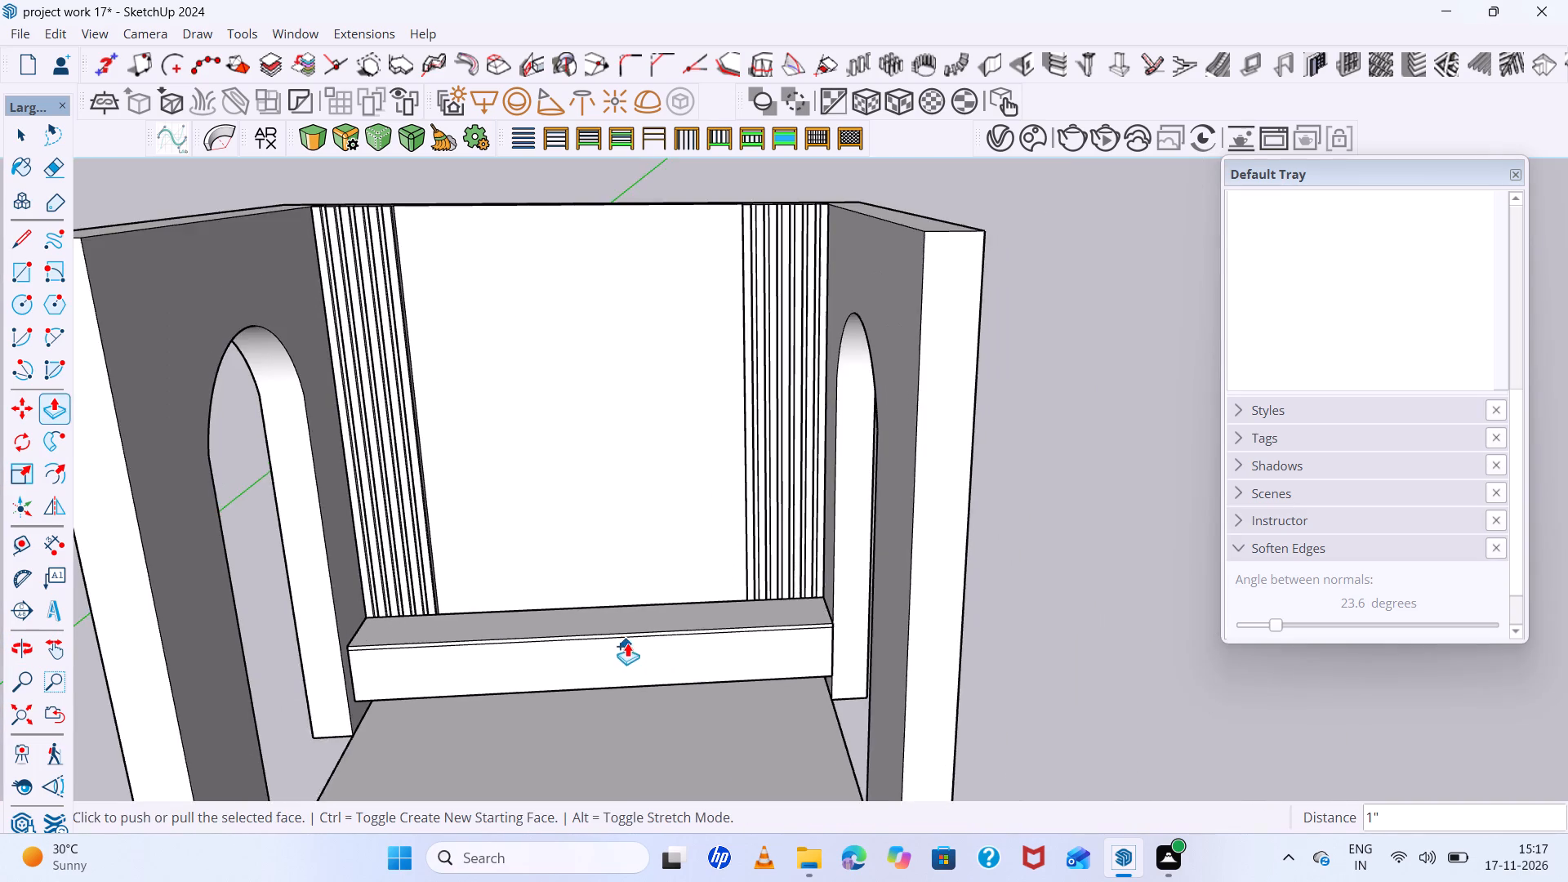
middle_drag(648, 603, 680, 541)
scroll(680, 541, down, 6)
scroll(484, 644, up, 1)
scroll(214, 682, up, 2)
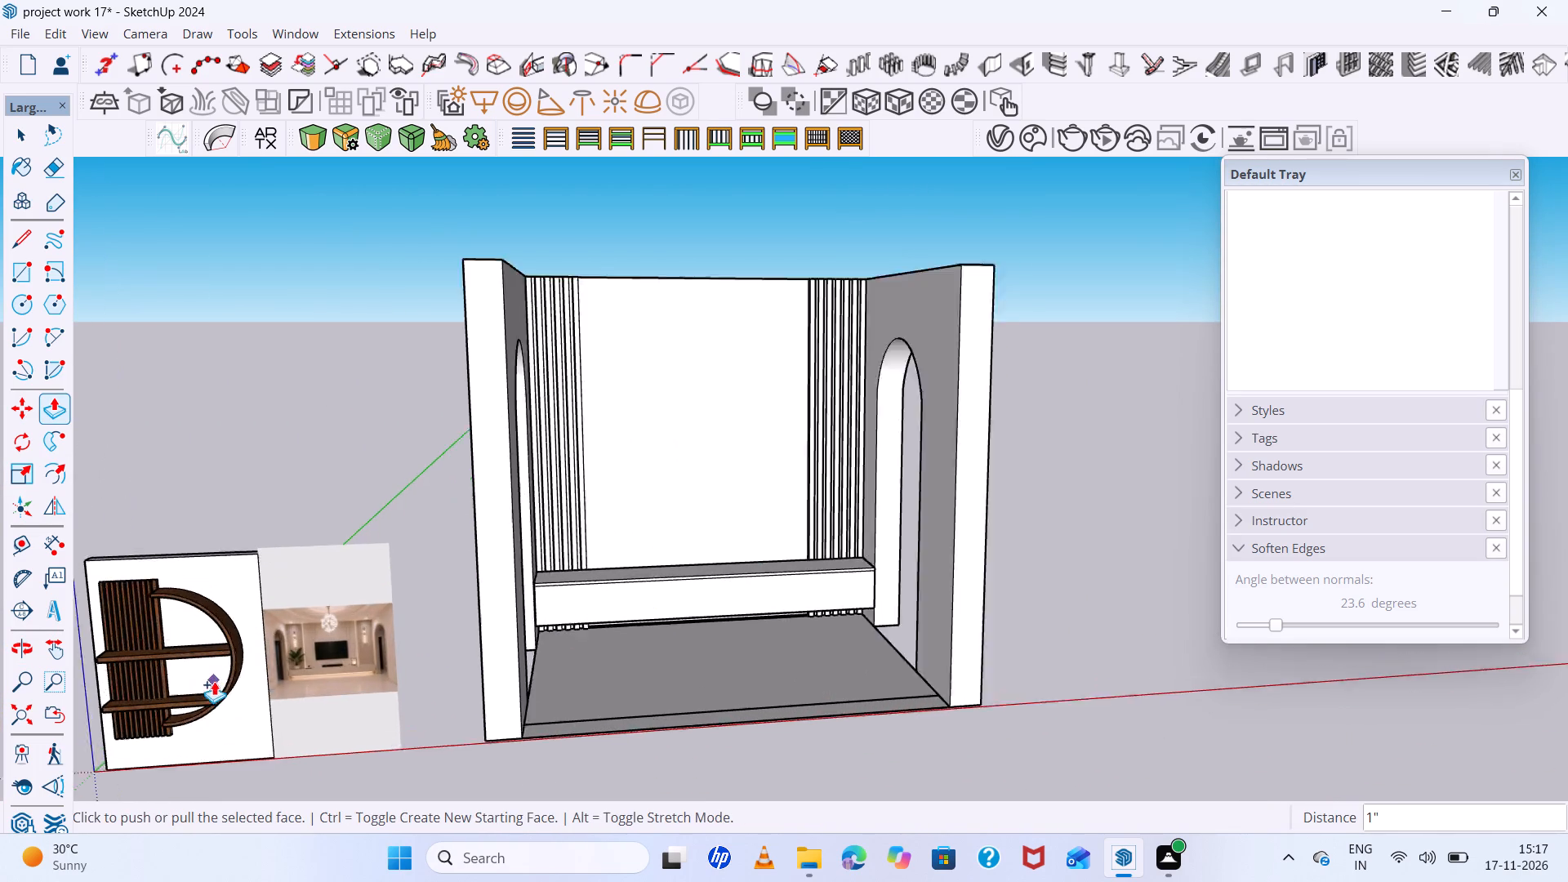
scroll(214, 681, up, 20)
scroll(214, 681, up, 9)
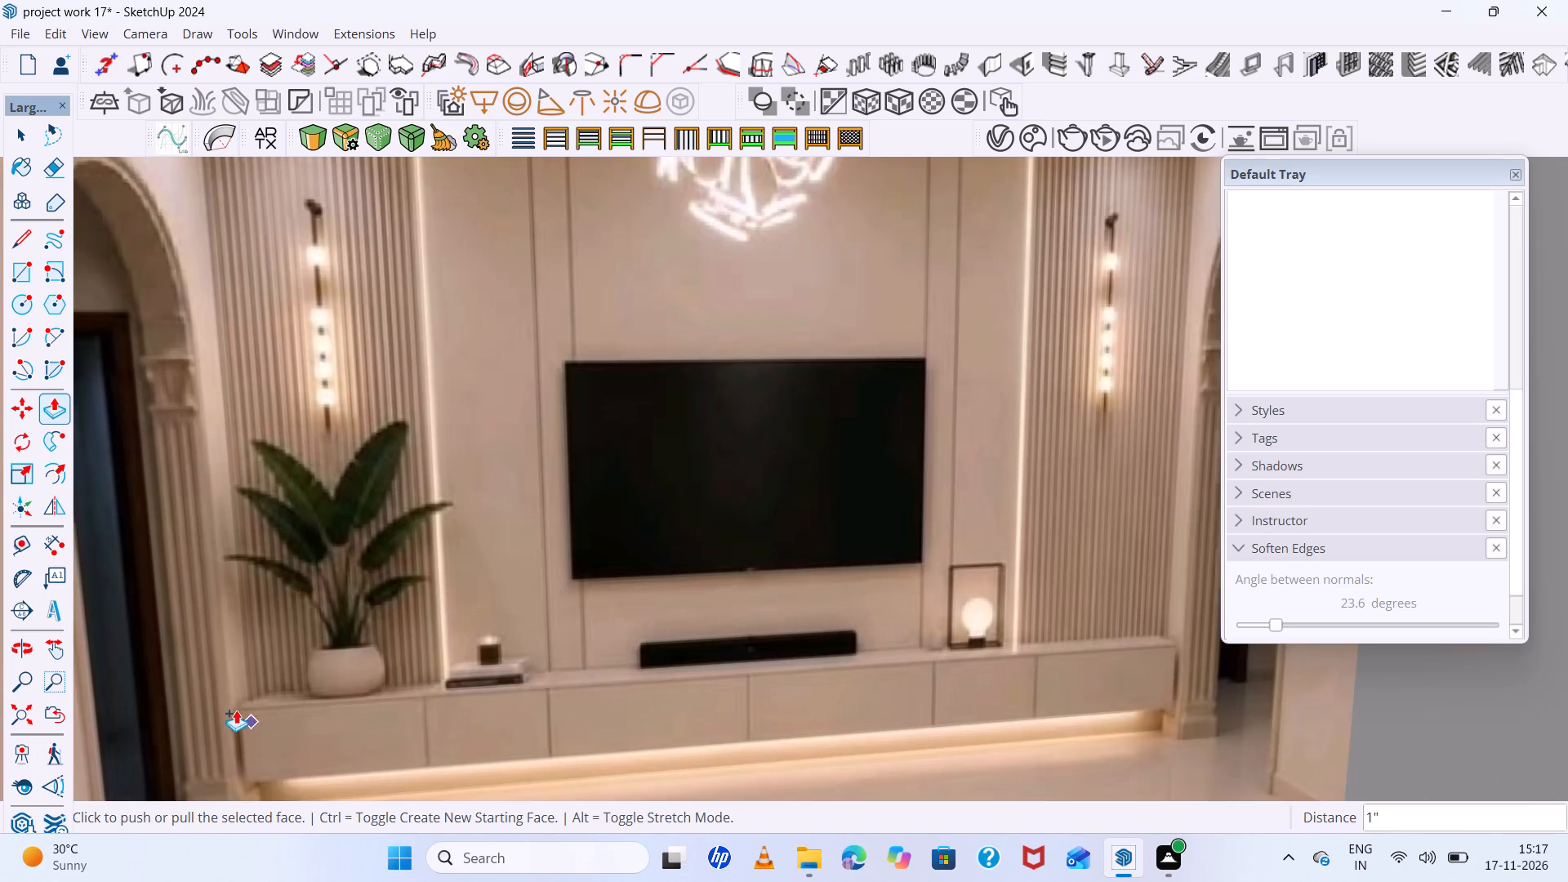
scroll(236, 710, up, 4)
scroll(198, 614, down, 13)
scroll(225, 604, down, 14)
scroll(244, 588, up, 1)
scroll(244, 588, down, 4)
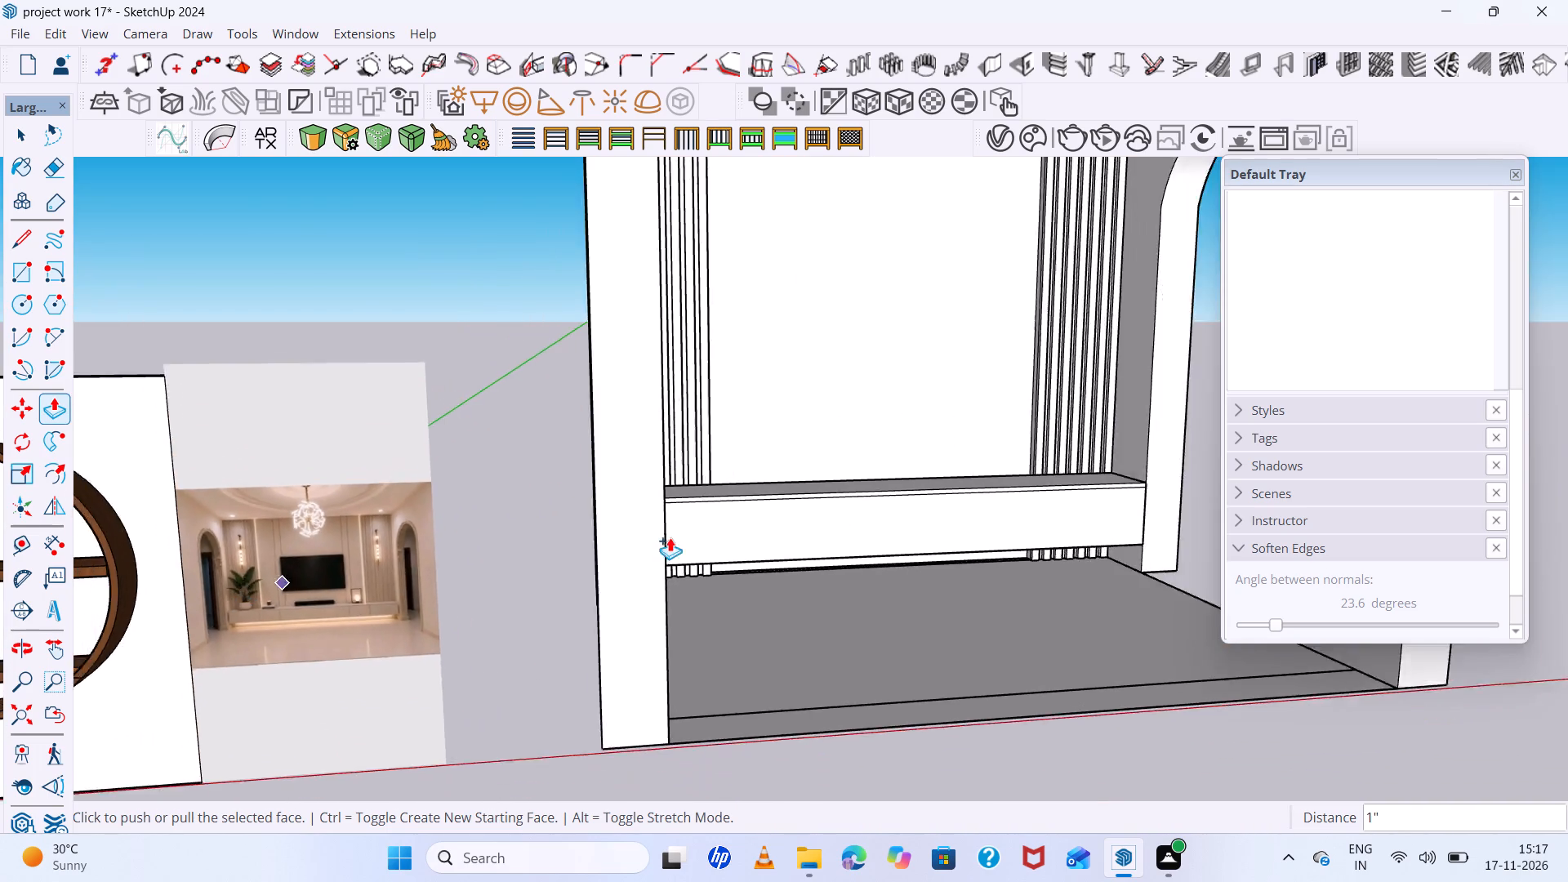
Undo the floating cabinet, including its raised top, forward extrusion and the rectangle on the back wall.
scroll(875, 509, up, 6)
middle_drag(813, 499, 773, 506)
key(space)
scroll(561, 568, up, 7)
scroll(252, 618, down, 2)
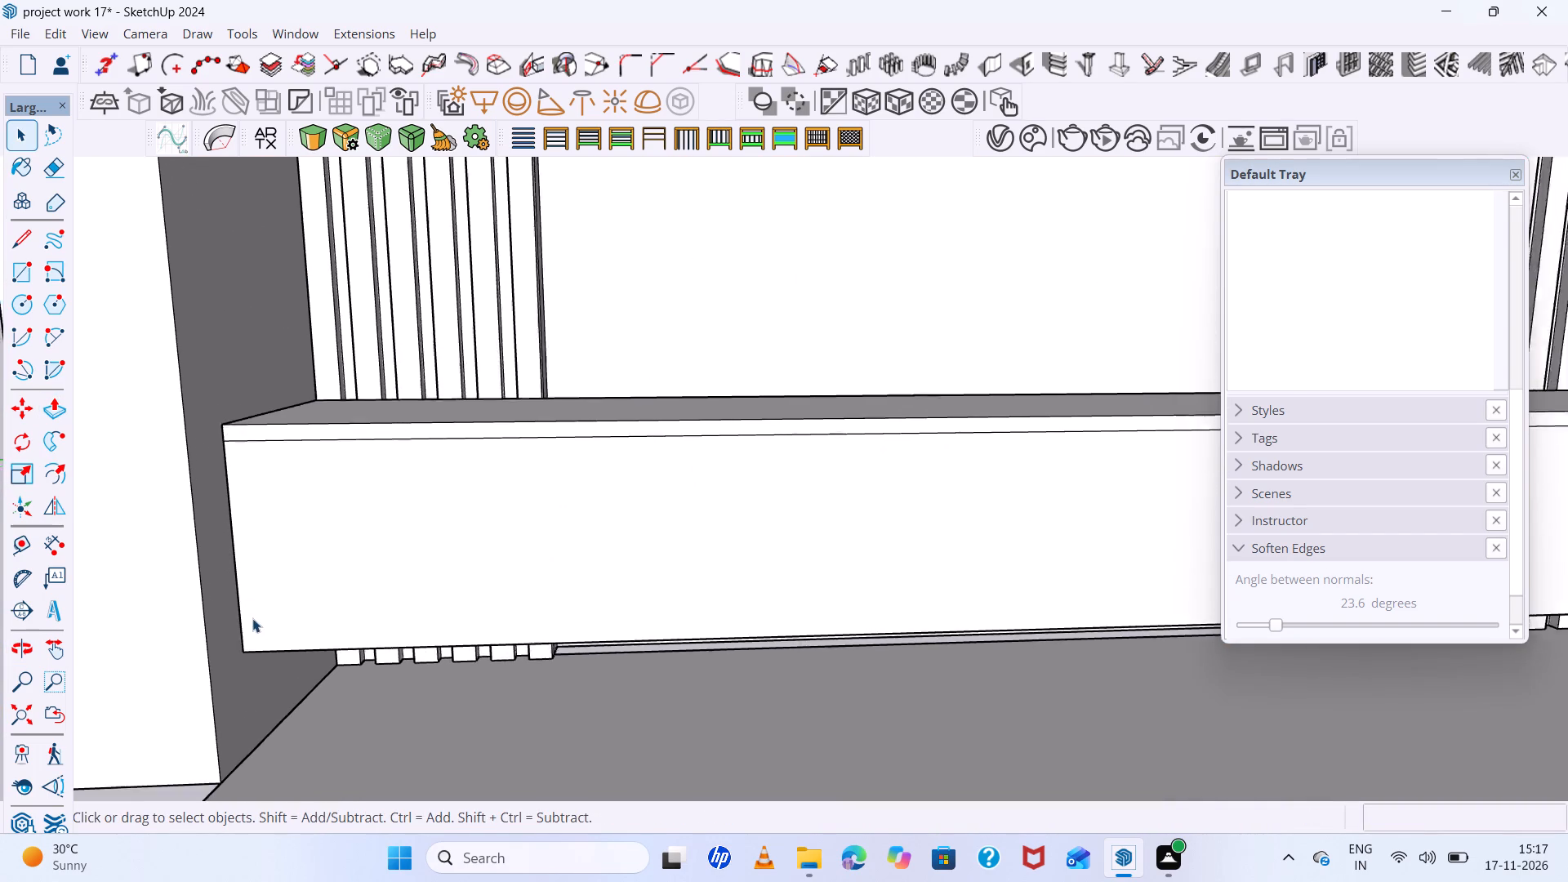
scroll(252, 618, down, 4)
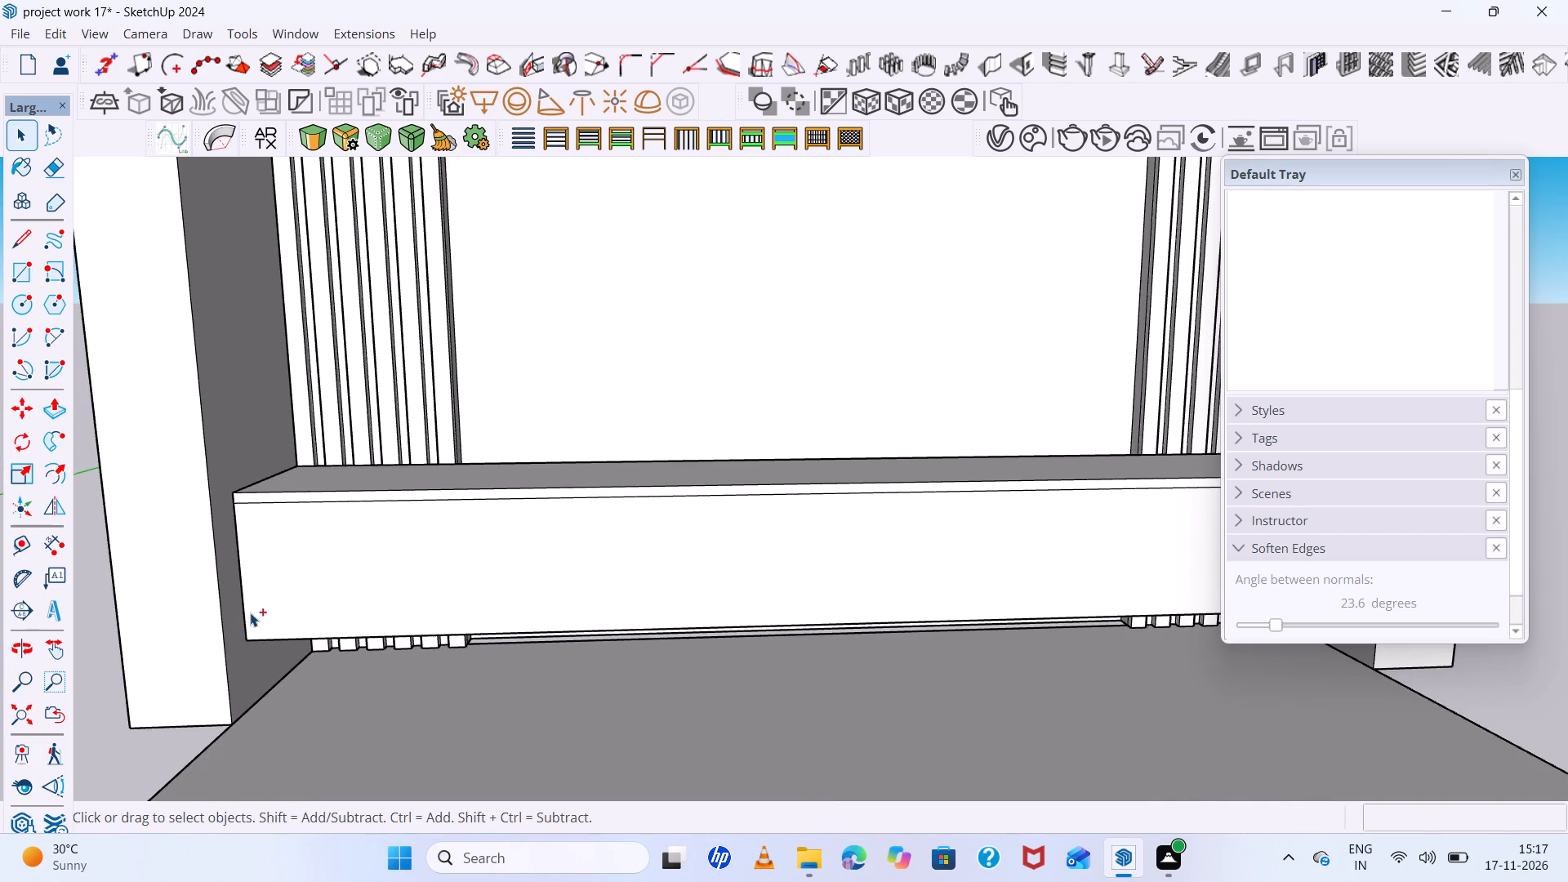
key(ctrl+z)
key(ctrl+z)
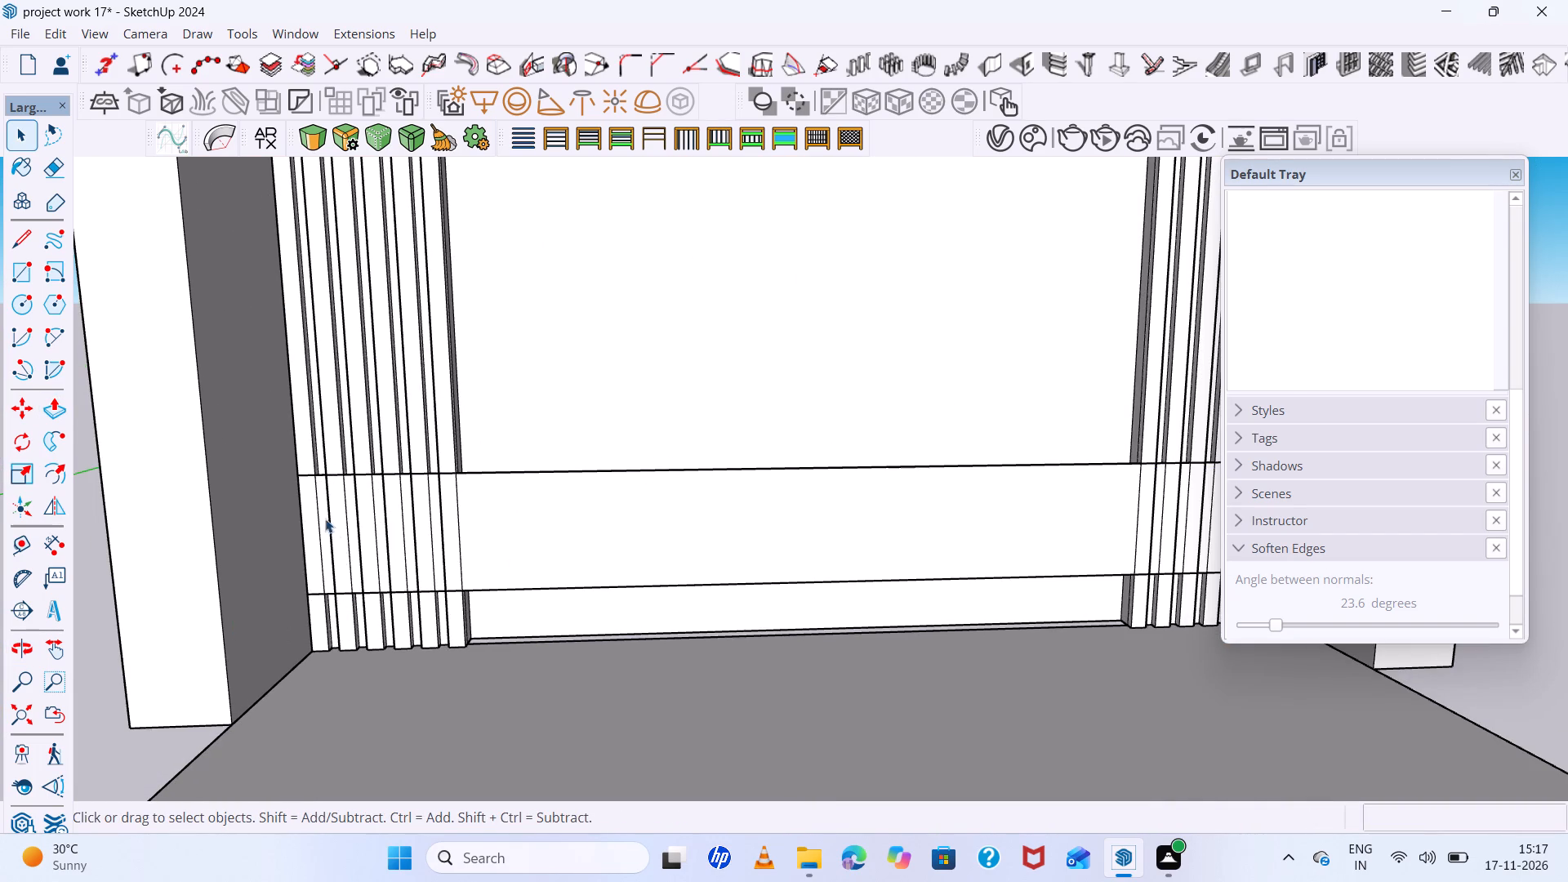
scroll(317, 503, up, 6)
key(ctrl+z)
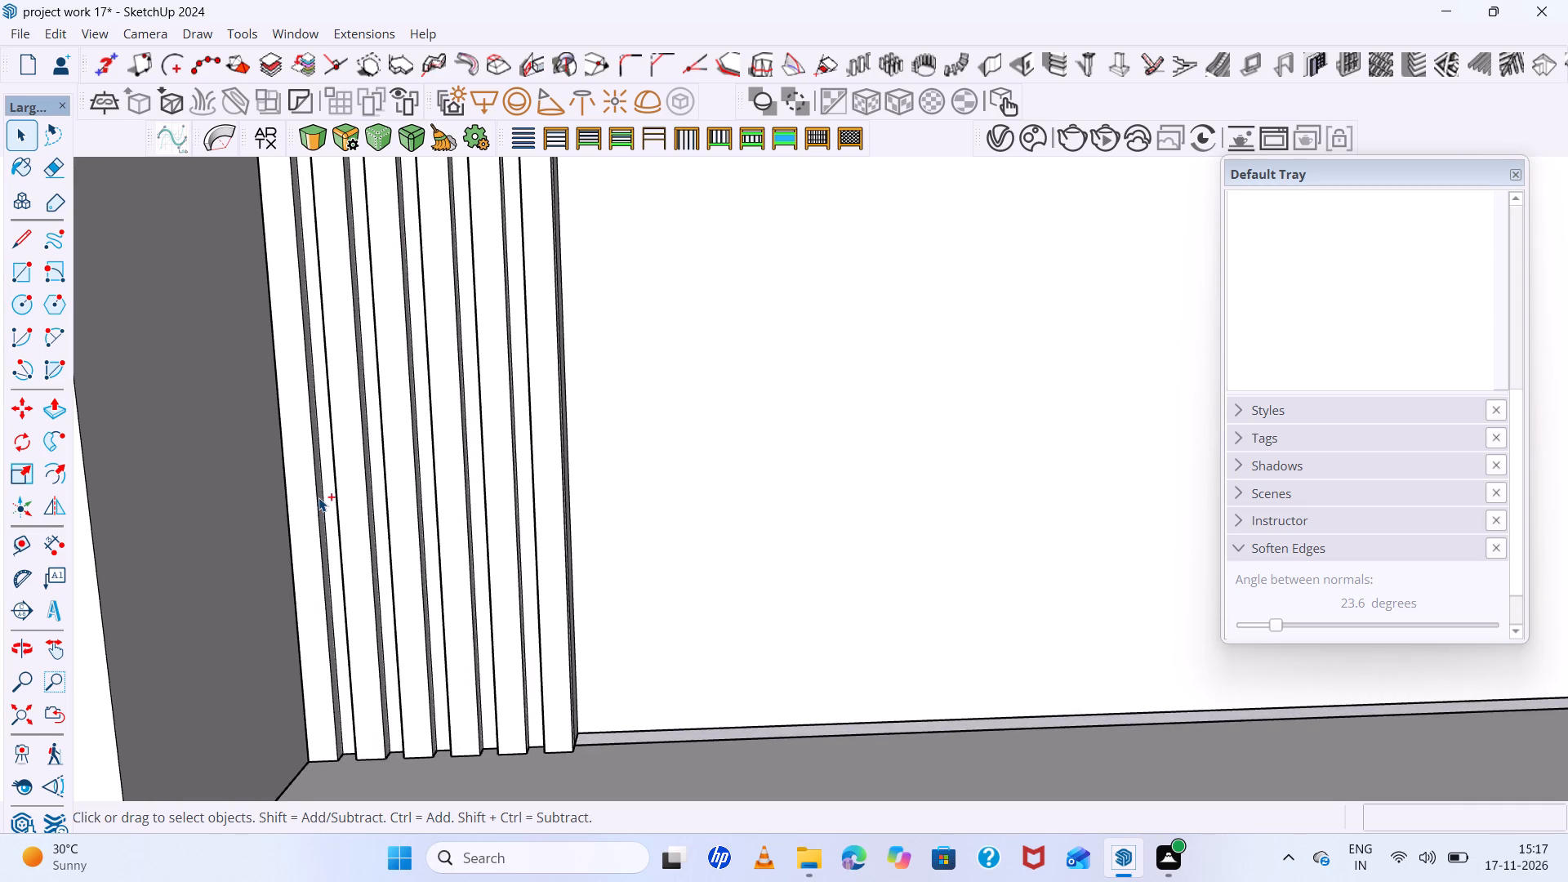
Draw a rectangle about 9' 2" wide and 1' 1" high across the lower back wall, inset one slat from each side wall.
key(r)
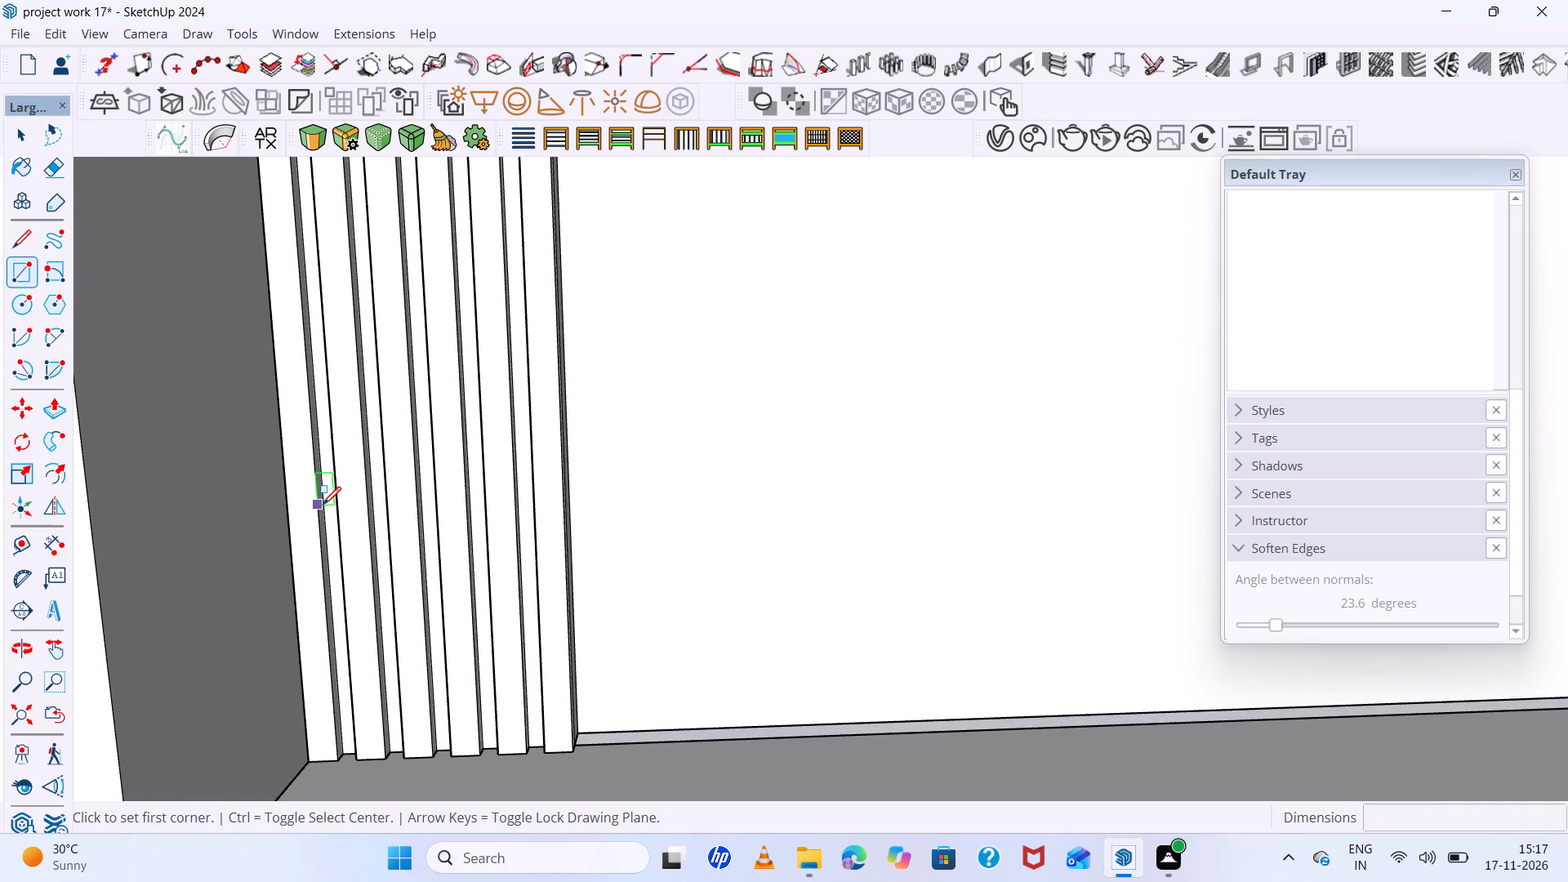
click(319, 488)
scroll(473, 593, down, 7)
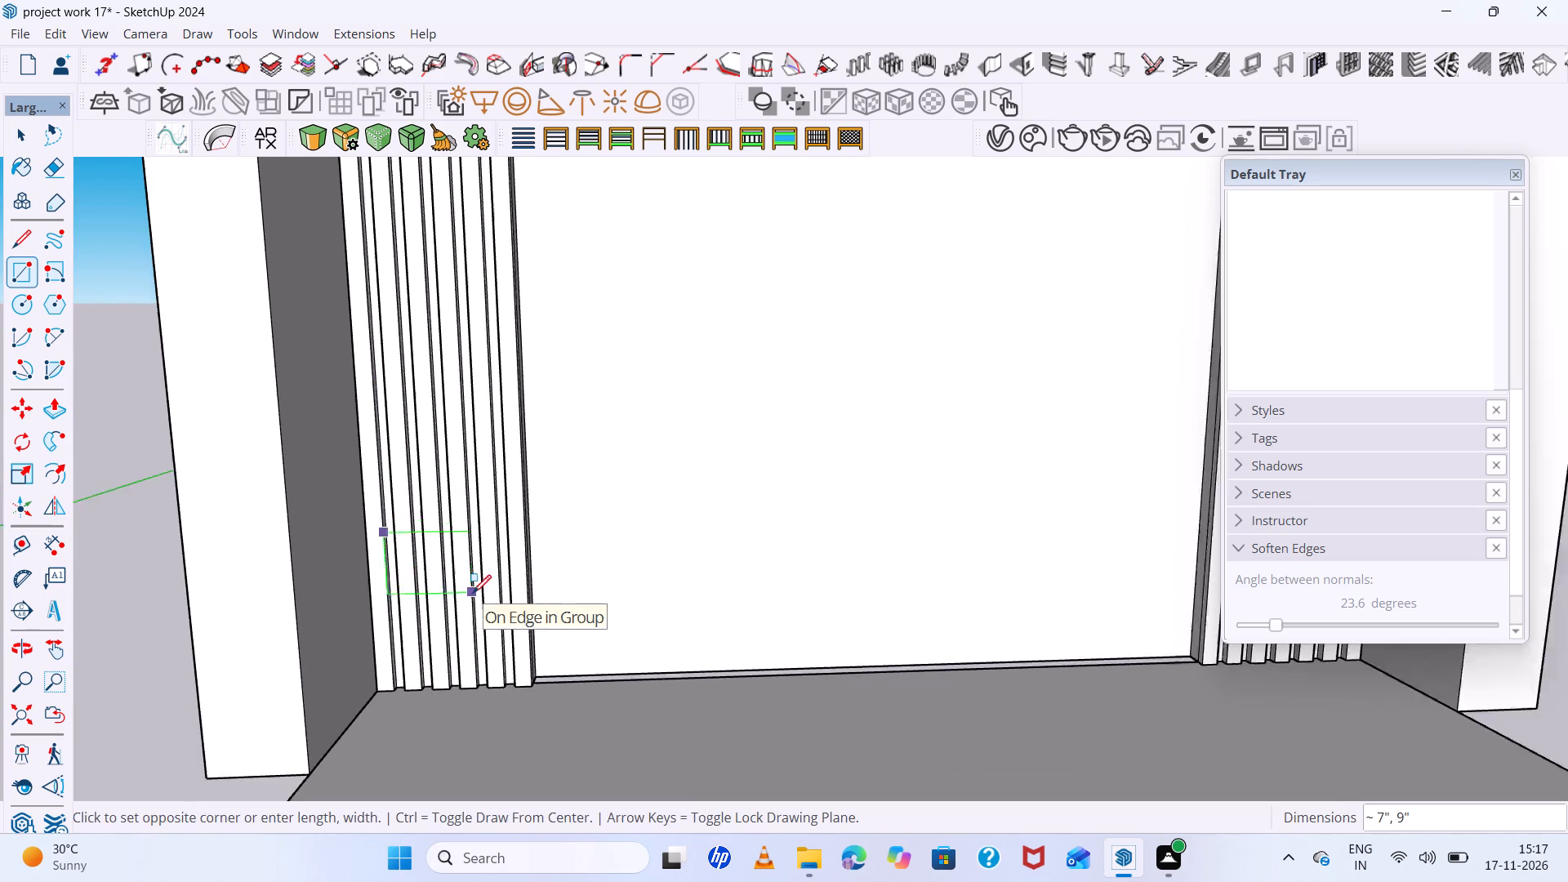
scroll(473, 593, down, 8)
scroll(1005, 553, up, 5)
scroll(869, 537, up, 4)
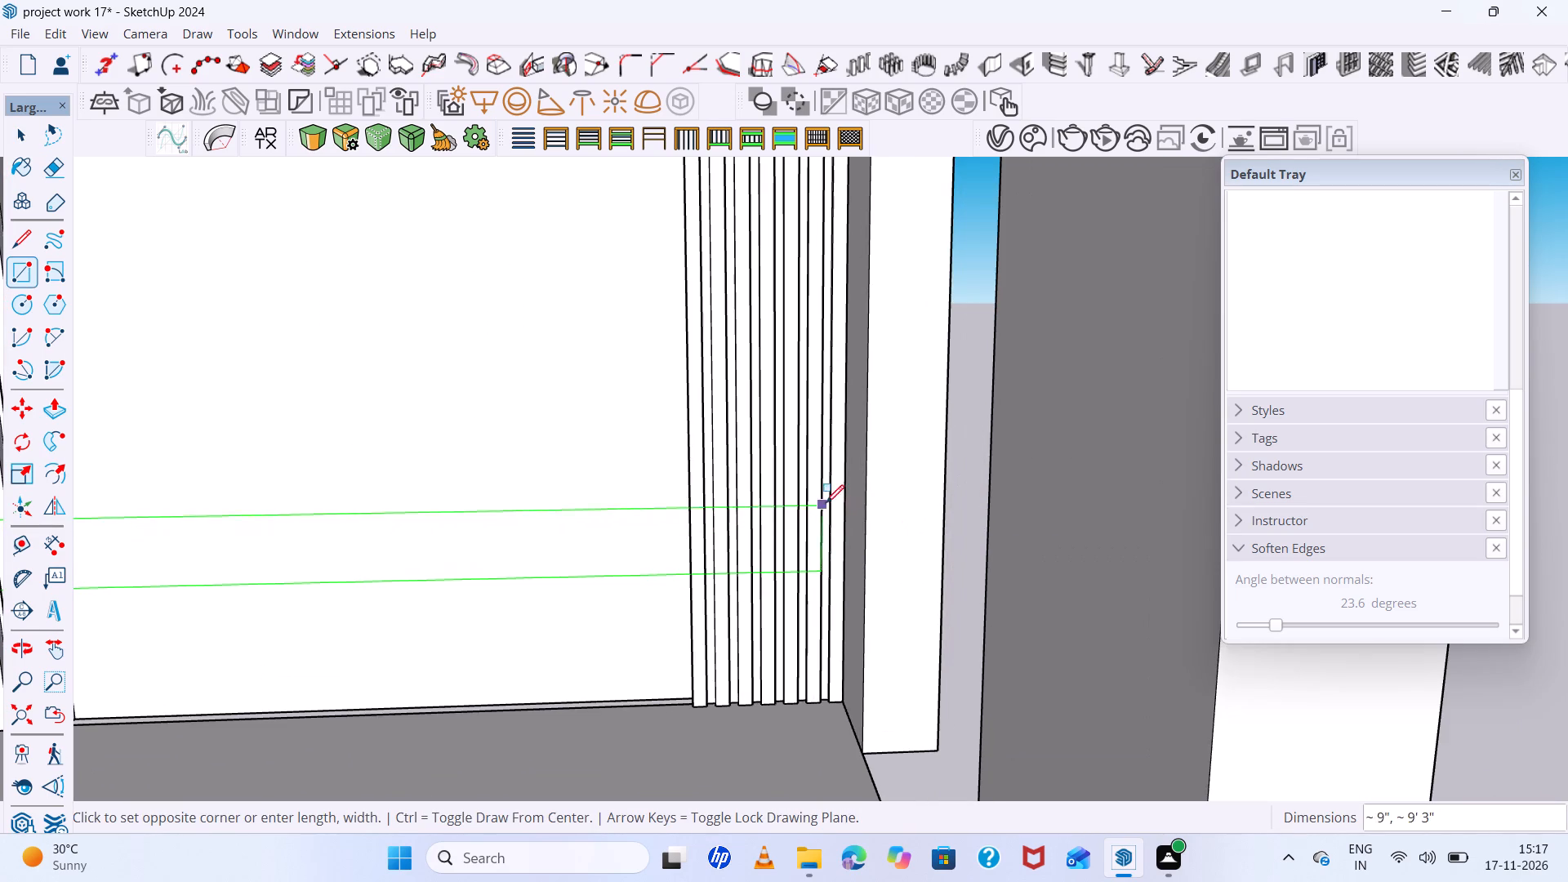
scroll(813, 482, up, 5)
click(830, 462)
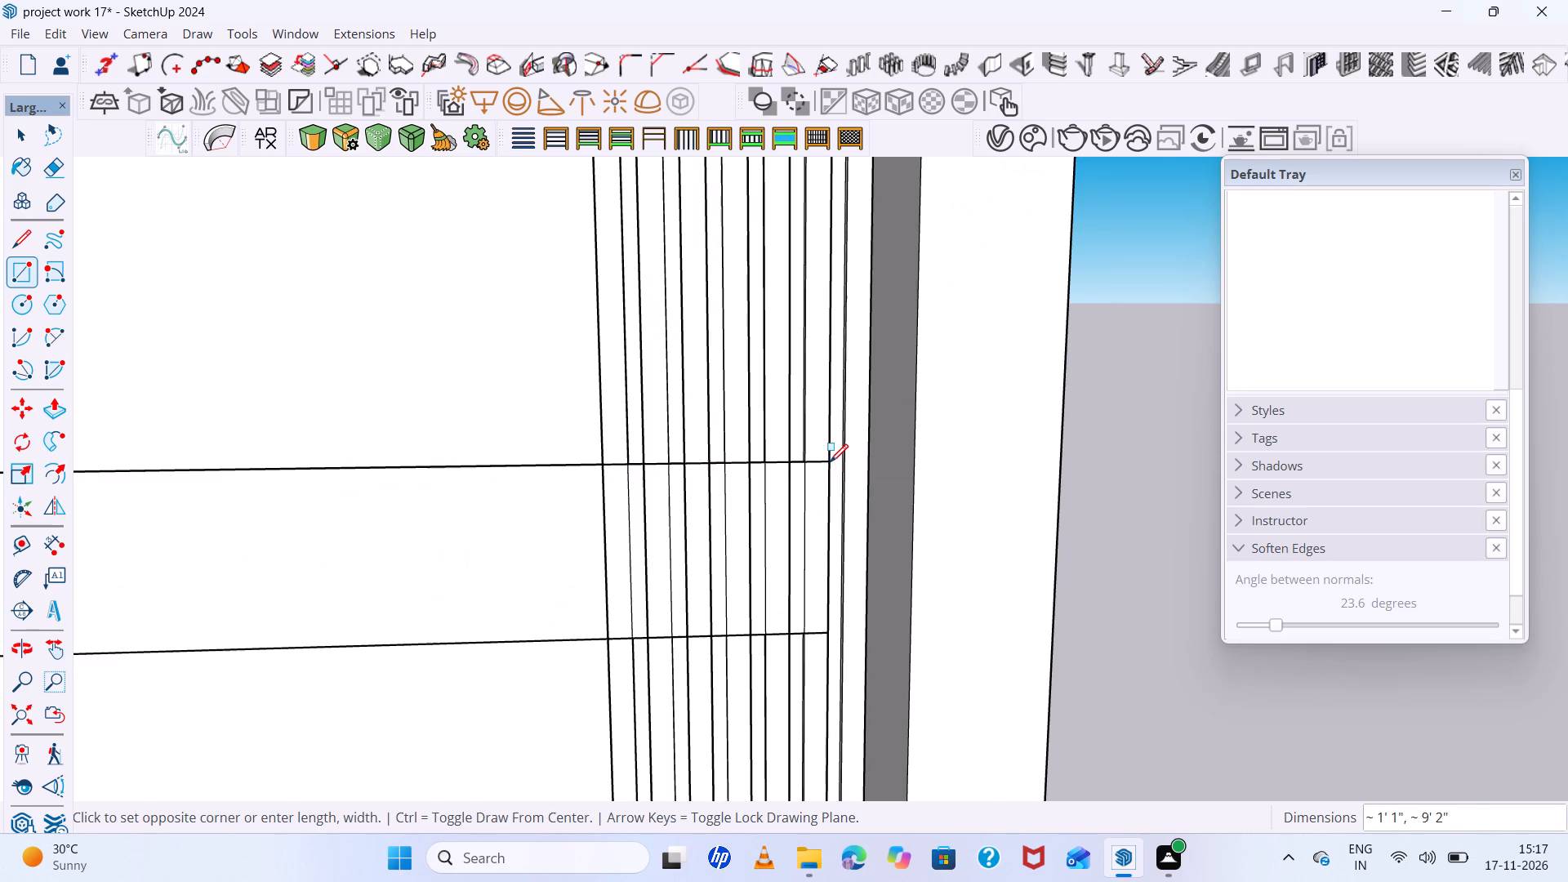
Push/Pull the inset rectangle forward about 1' 2" to form the floating TV cabinet.
scroll(748, 587, down, 19)
middle_drag(675, 556, 861, 668)
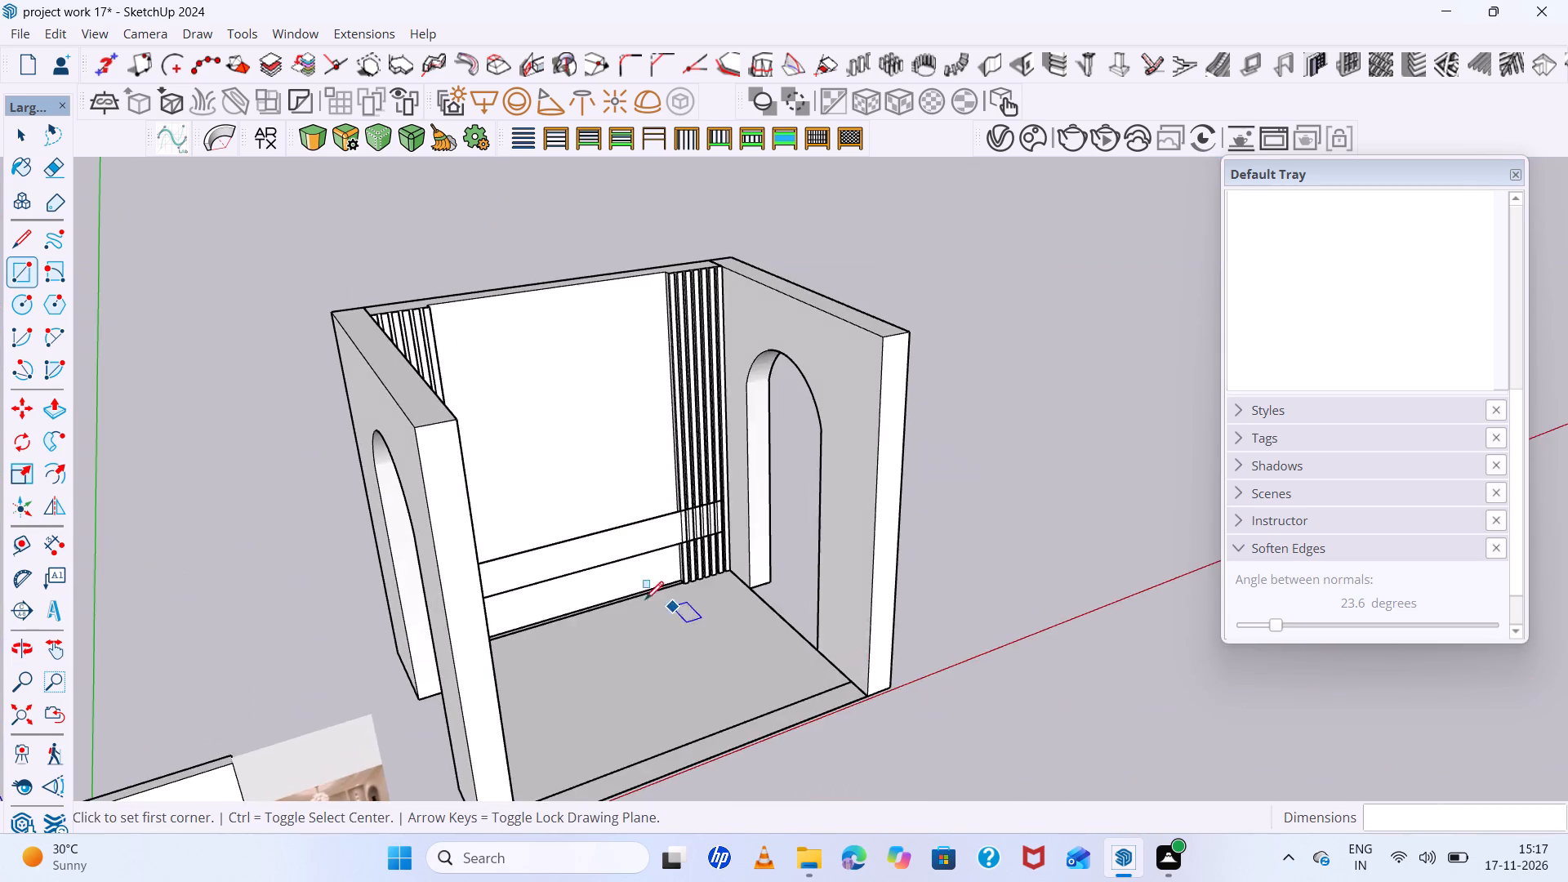
scroll(642, 598, up, 5)
scroll(530, 586, up, 1)
middle_drag(526, 617, 513, 639)
key(space)
click(433, 546)
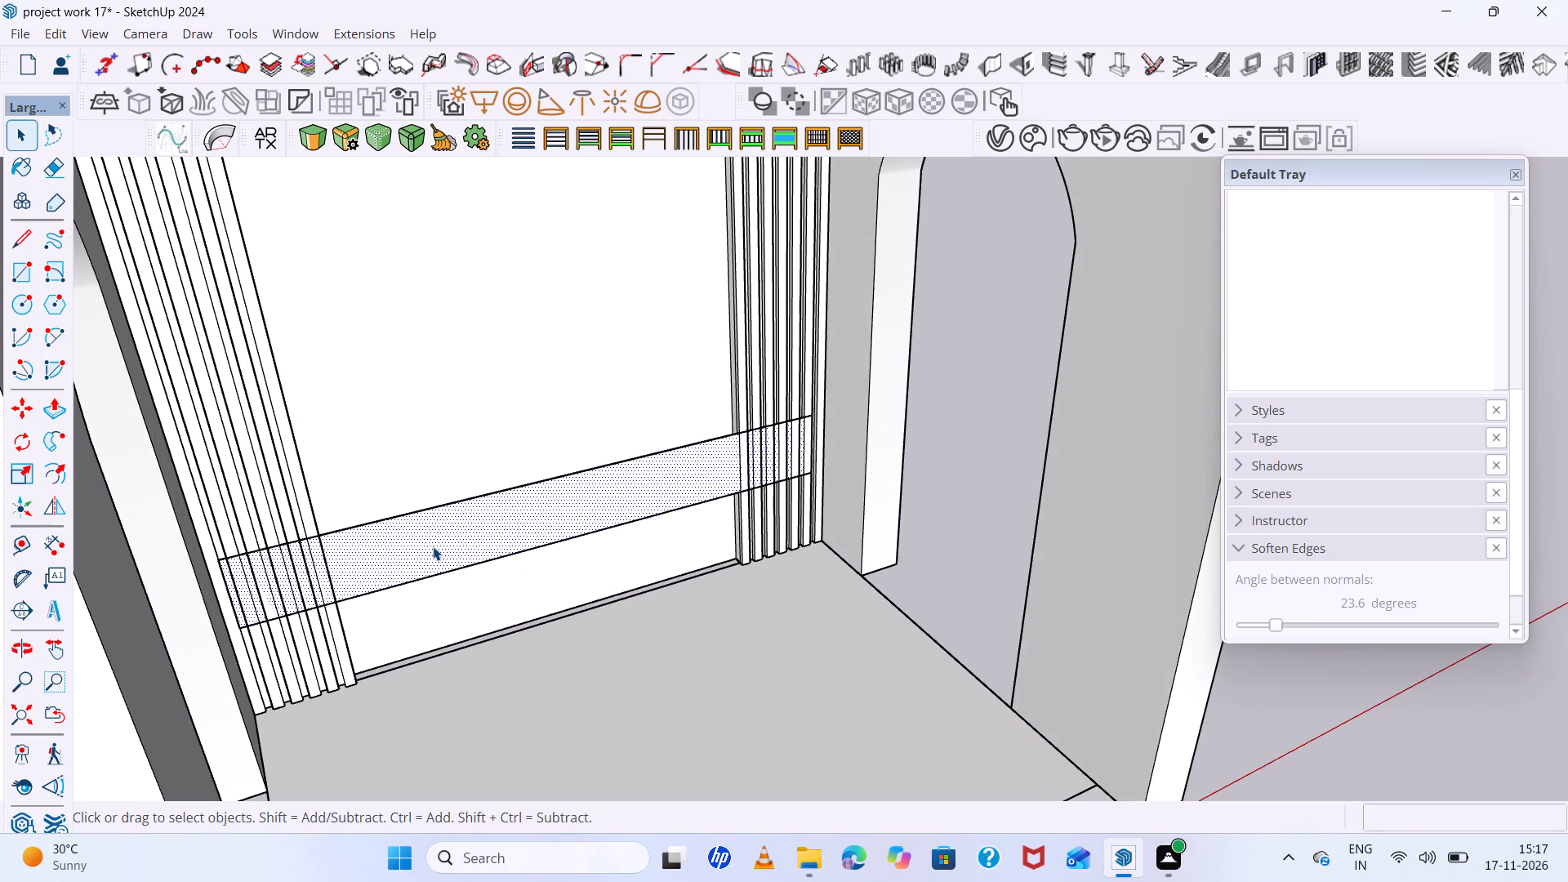
key(p)
click(720, 378)
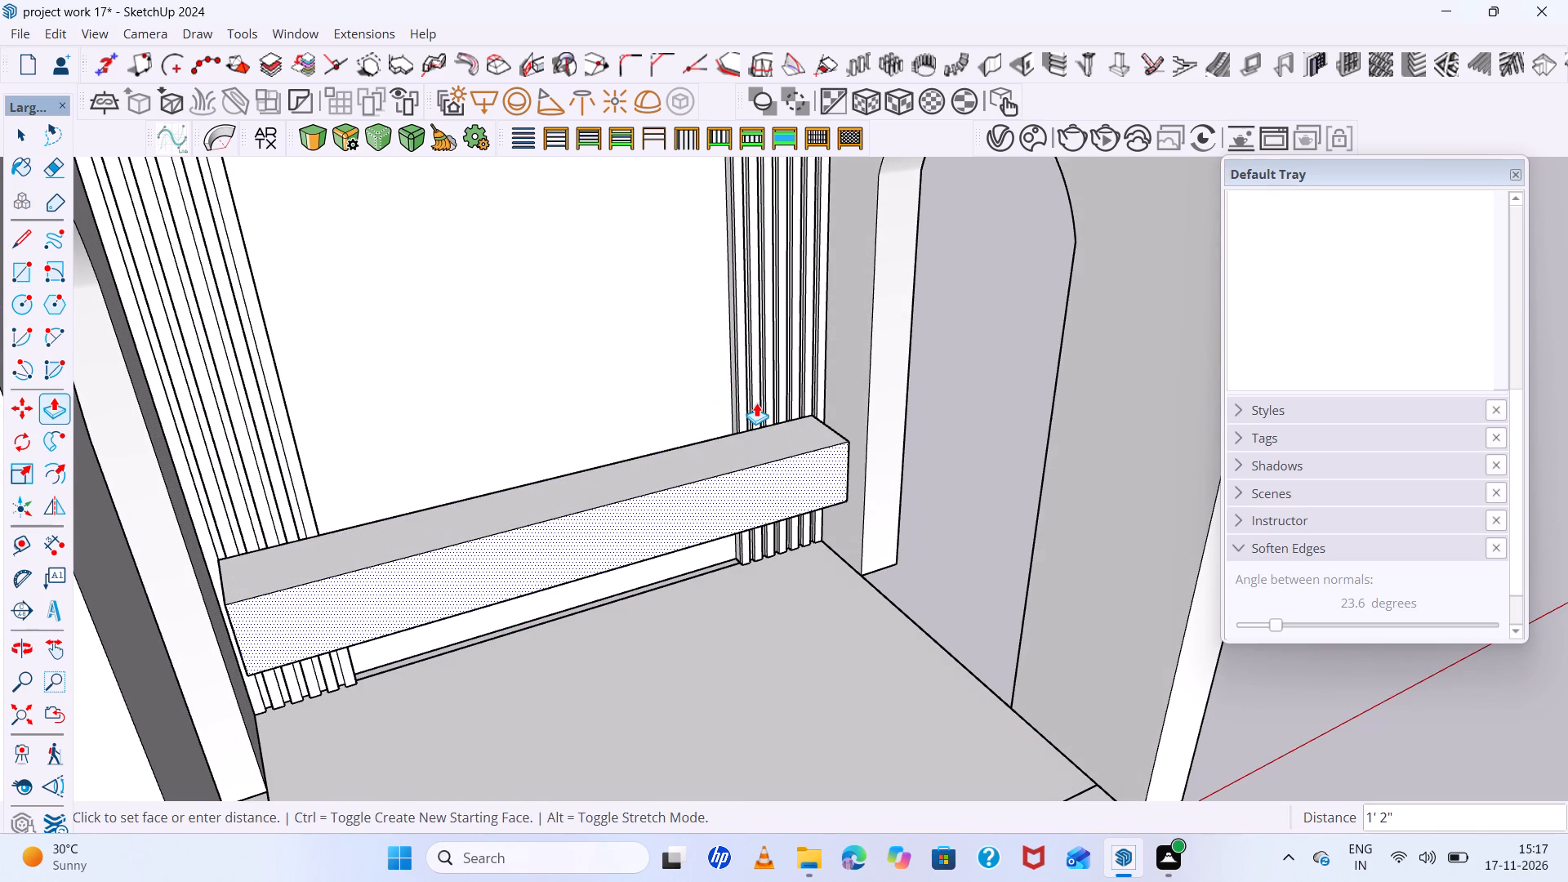
click(756, 403)
Inspect the new cabinet from the front and the base of the back wall beneath it.
scroll(706, 405, down, 6)
scroll(766, 438, up, 1)
middle_drag(765, 431, 546, 302)
scroll(655, 470, up, 2)
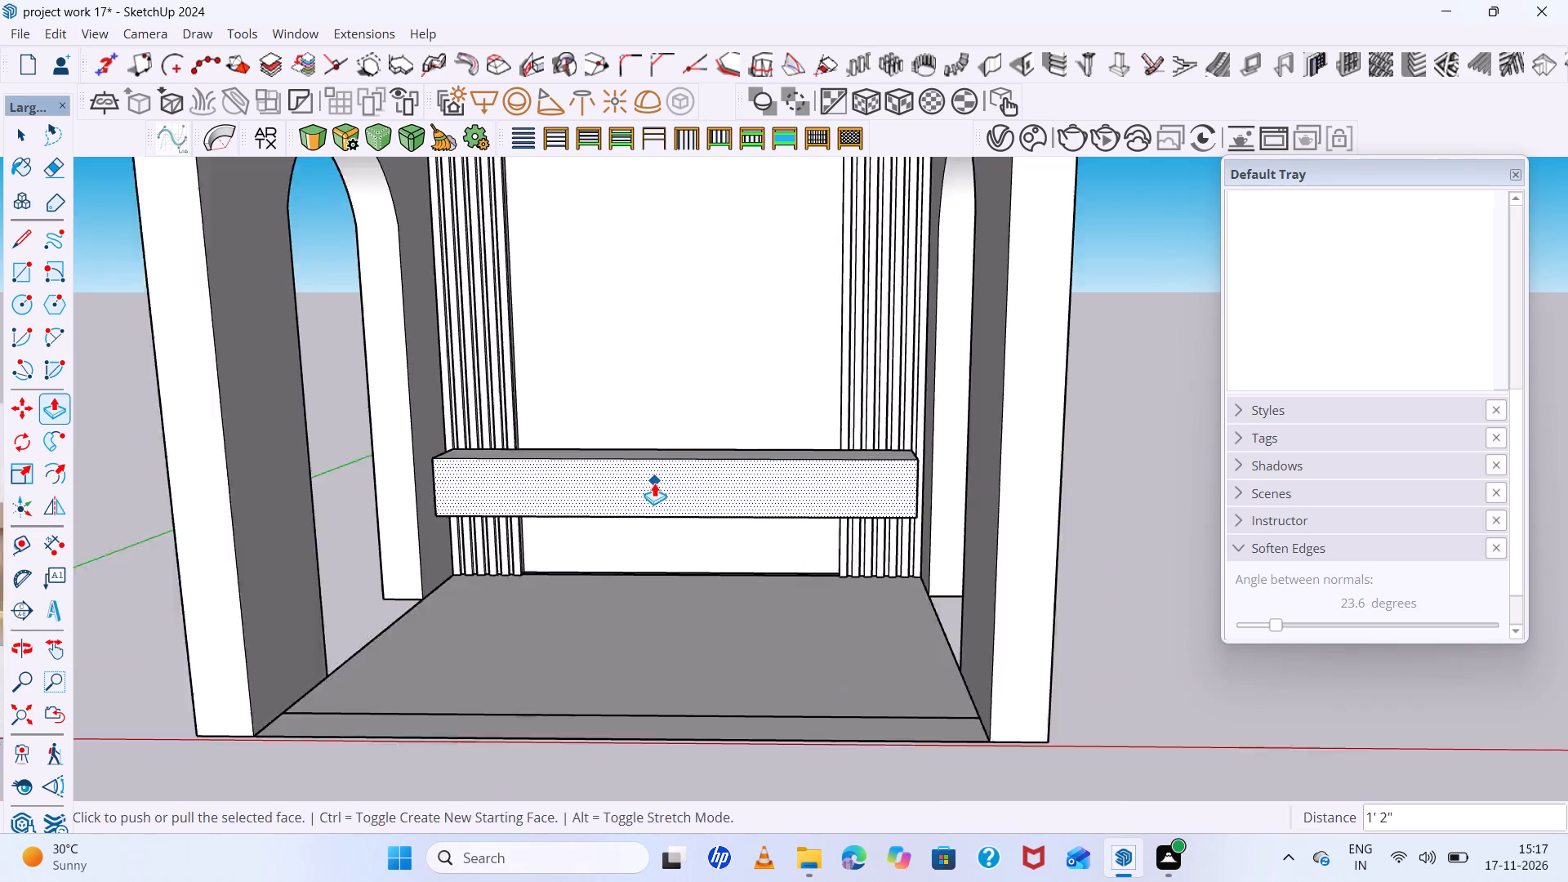
scroll(654, 483, up, 2)
scroll(654, 483, down, 4)
middle_drag(654, 483, 666, 441)
scroll(578, 491, up, 11)
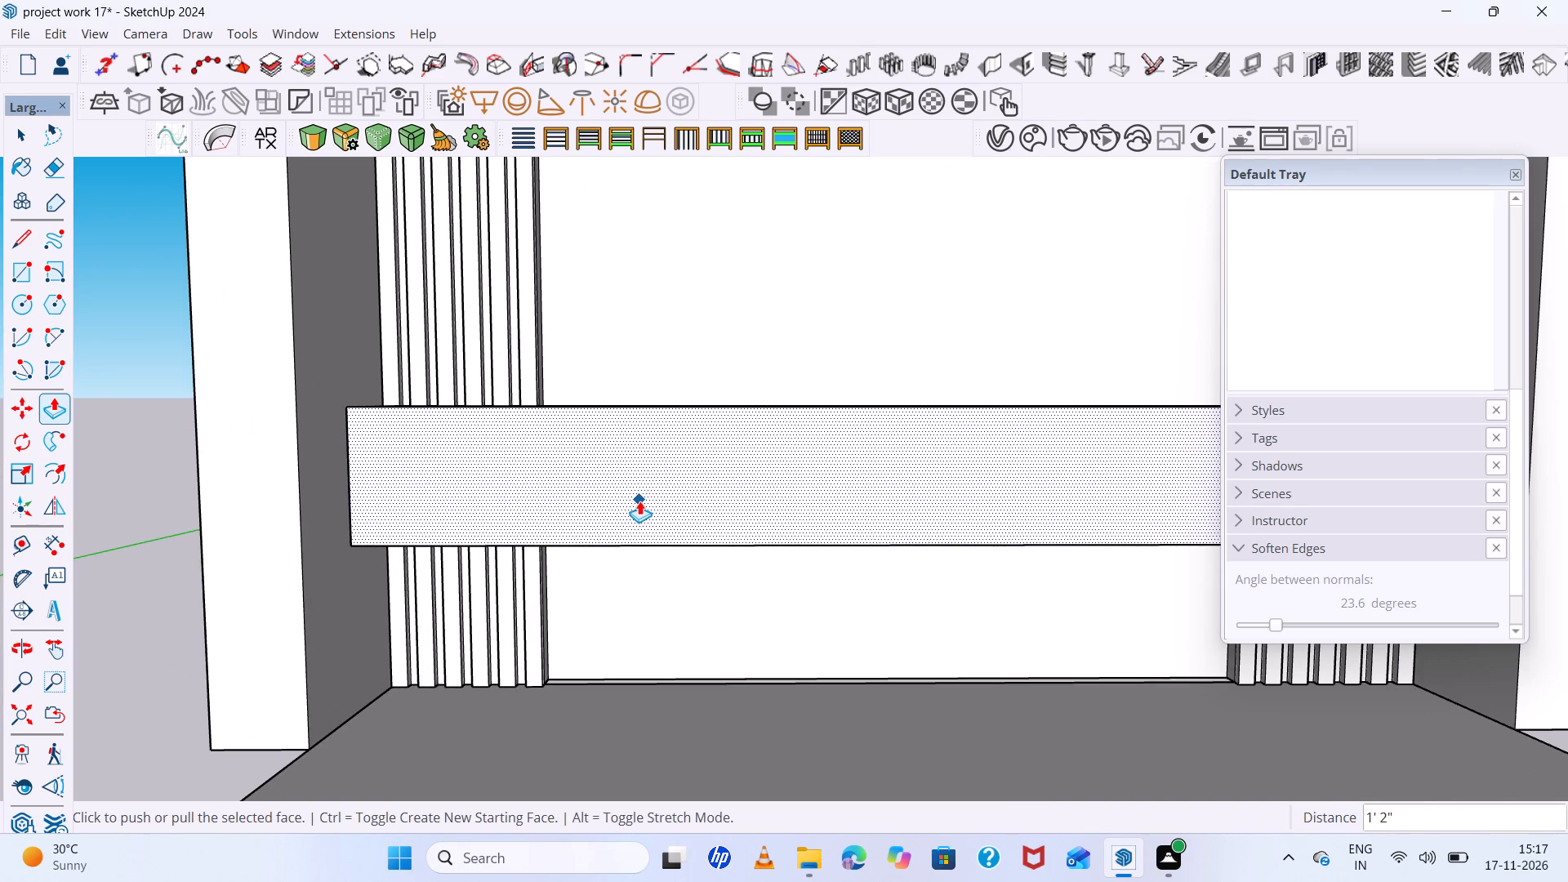
scroll(639, 501, down, 6)
scroll(641, 504, up, 5)
middle_drag(644, 504, 647, 525)
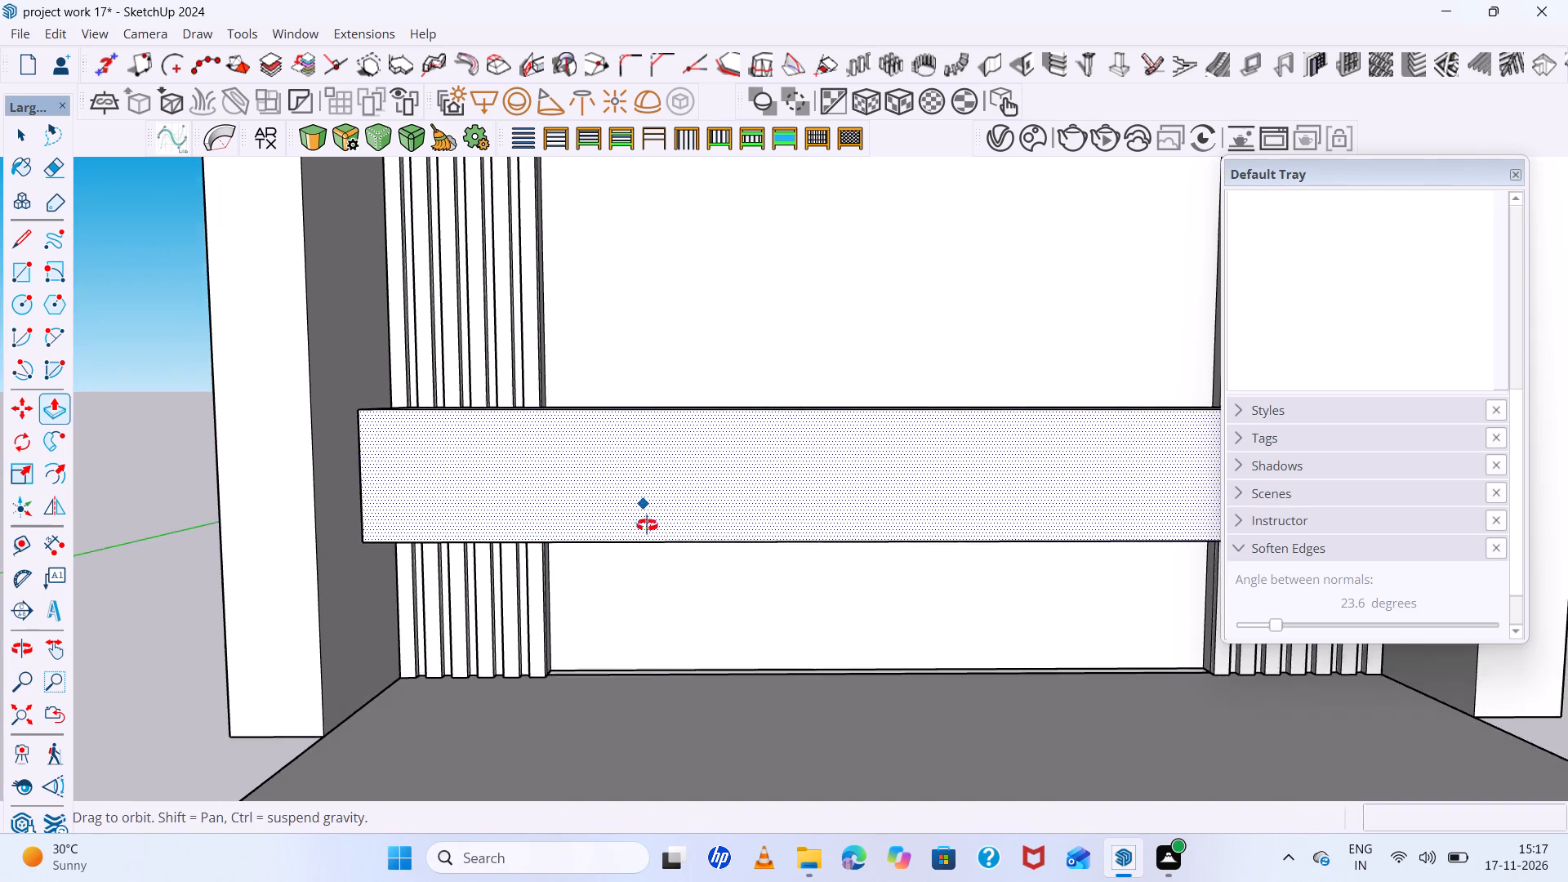
middle_drag(647, 525, 656, 620)
scroll(653, 679, up, 10)
middle_drag(644, 626, 637, 688)
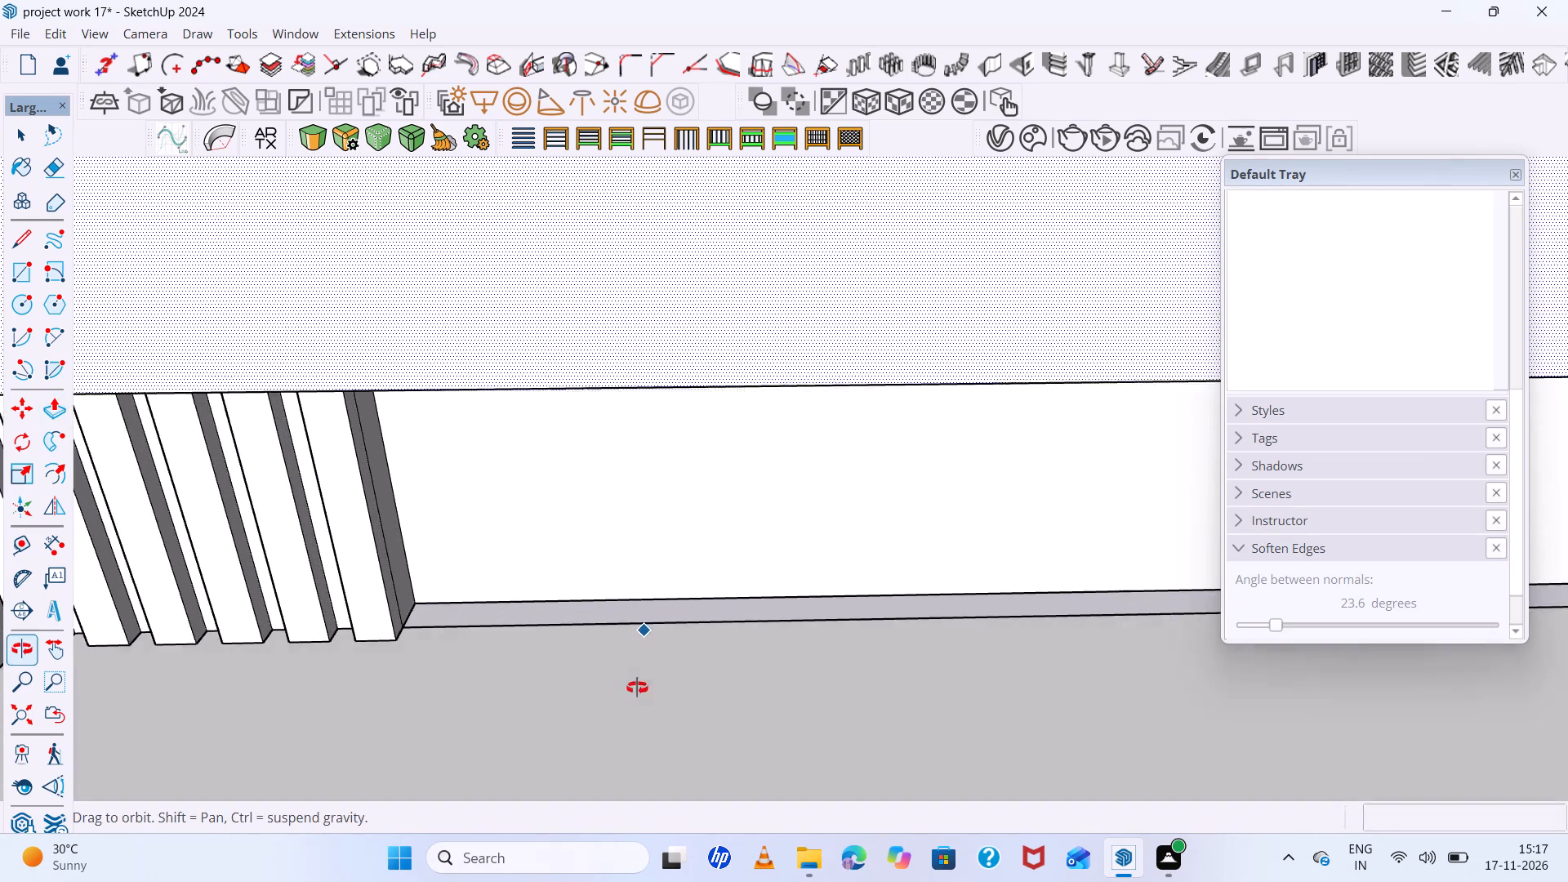
middle_drag(637, 688, 636, 693)
scroll(568, 633, up, 6)
scroll(644, 491, down, 6)
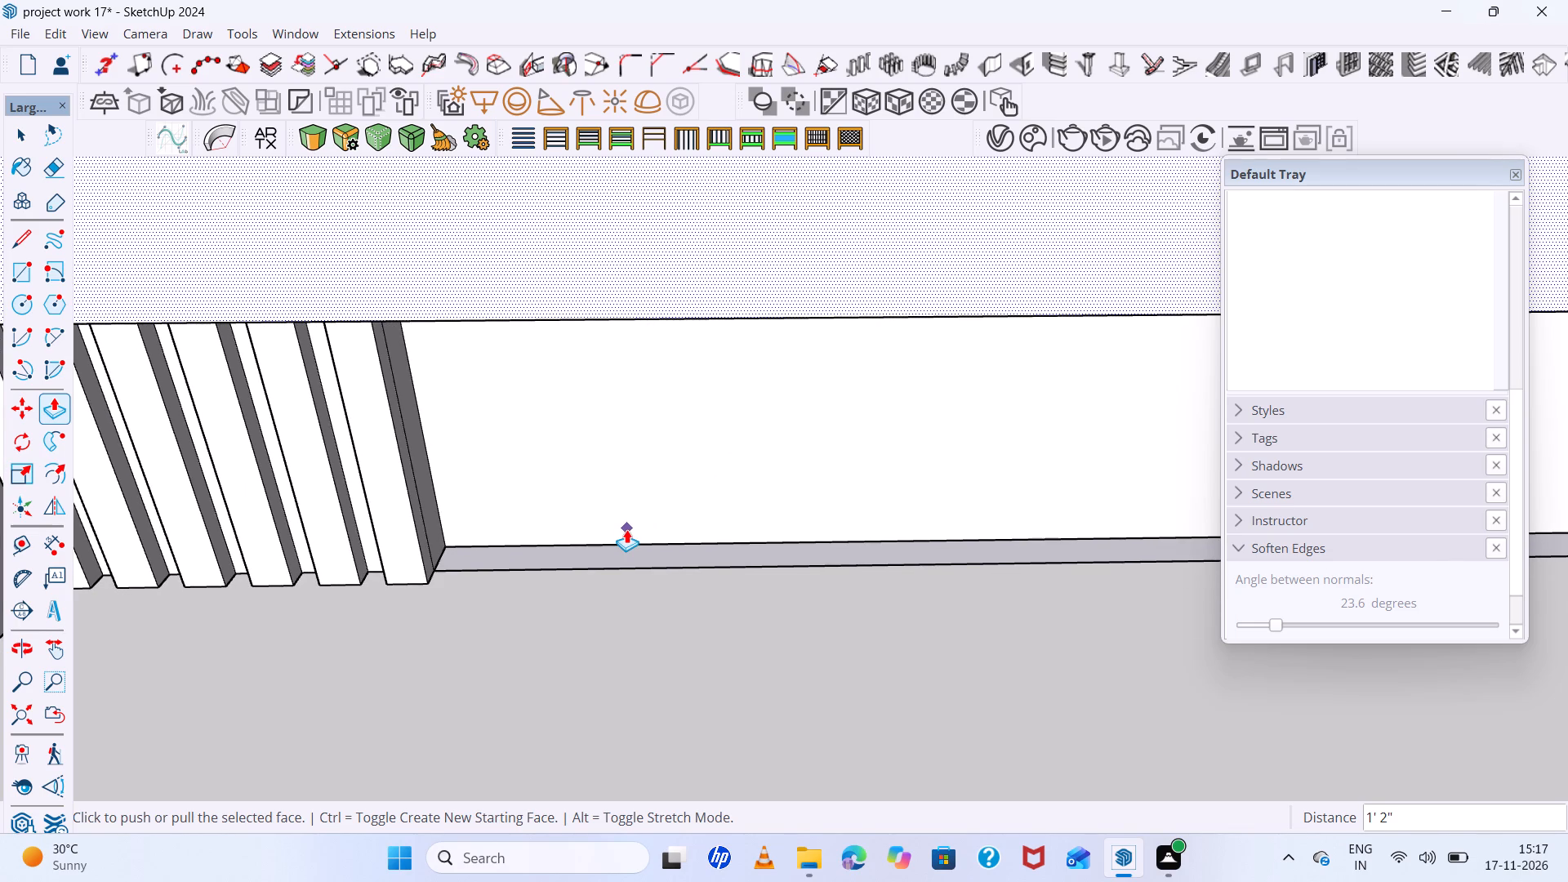
scroll(687, 521, down, 7)
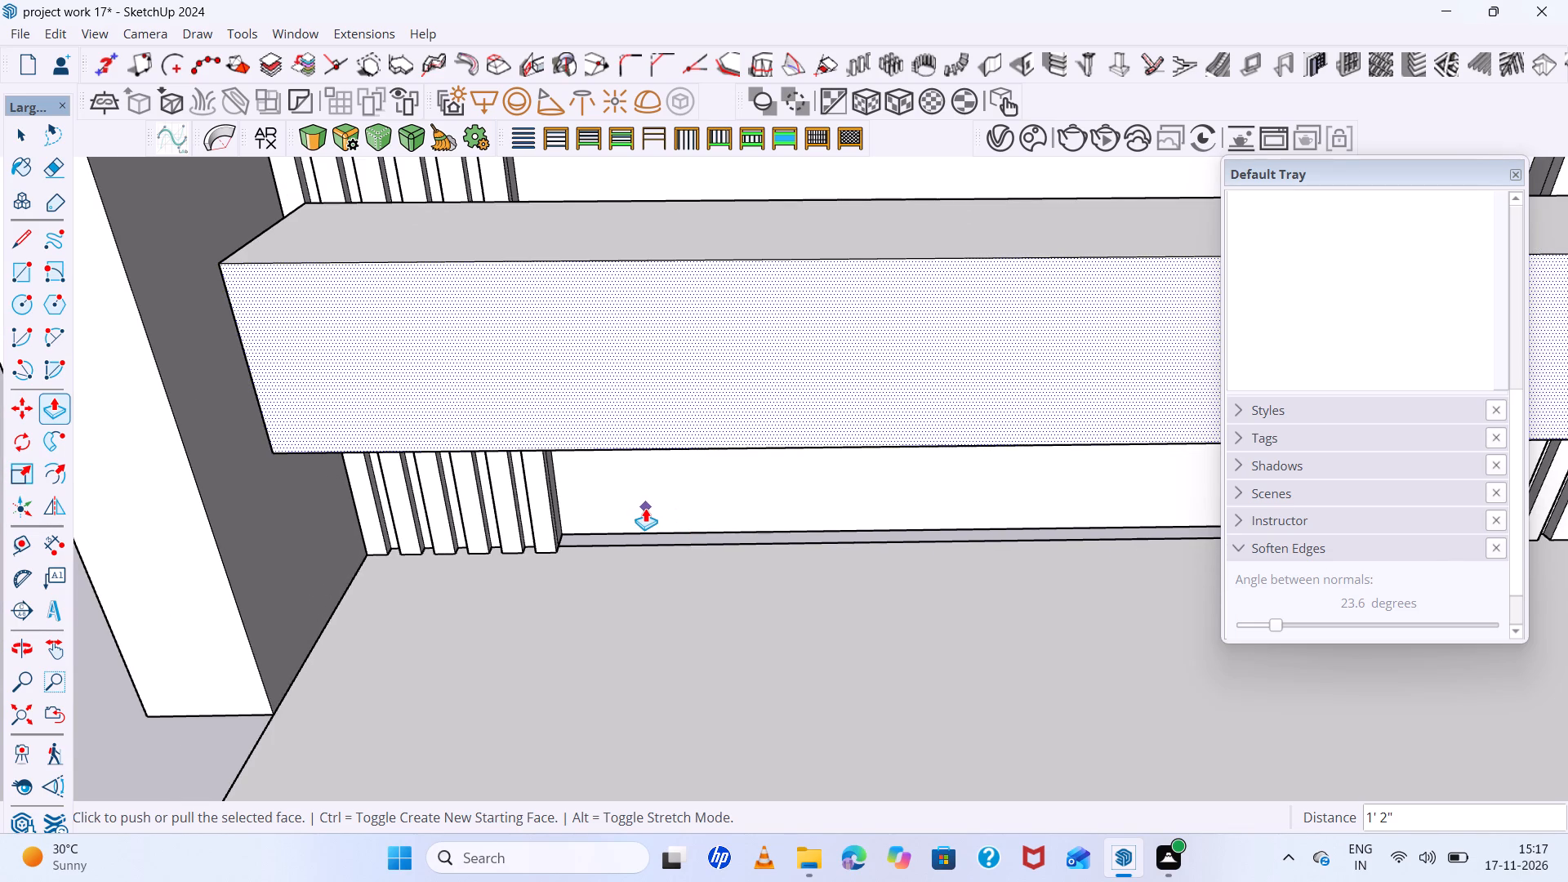
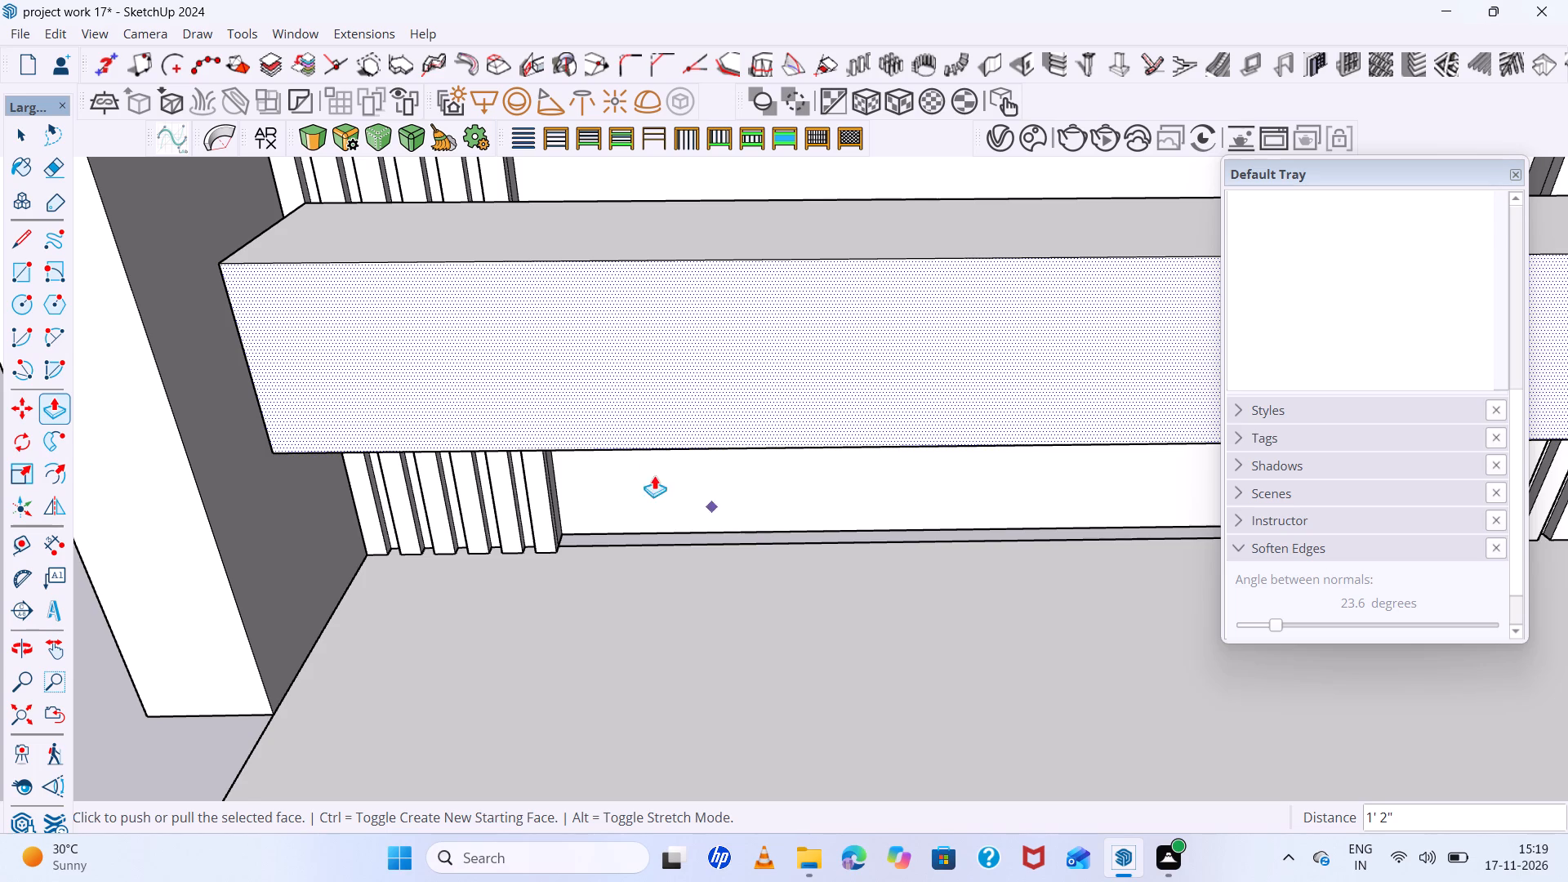
Examine the floating cabinet's front and its left end where it meets the slats and side wall.
scroll(512, 437, down, 9)
scroll(634, 425, down, 7)
middle_drag(753, 474, 783, 386)
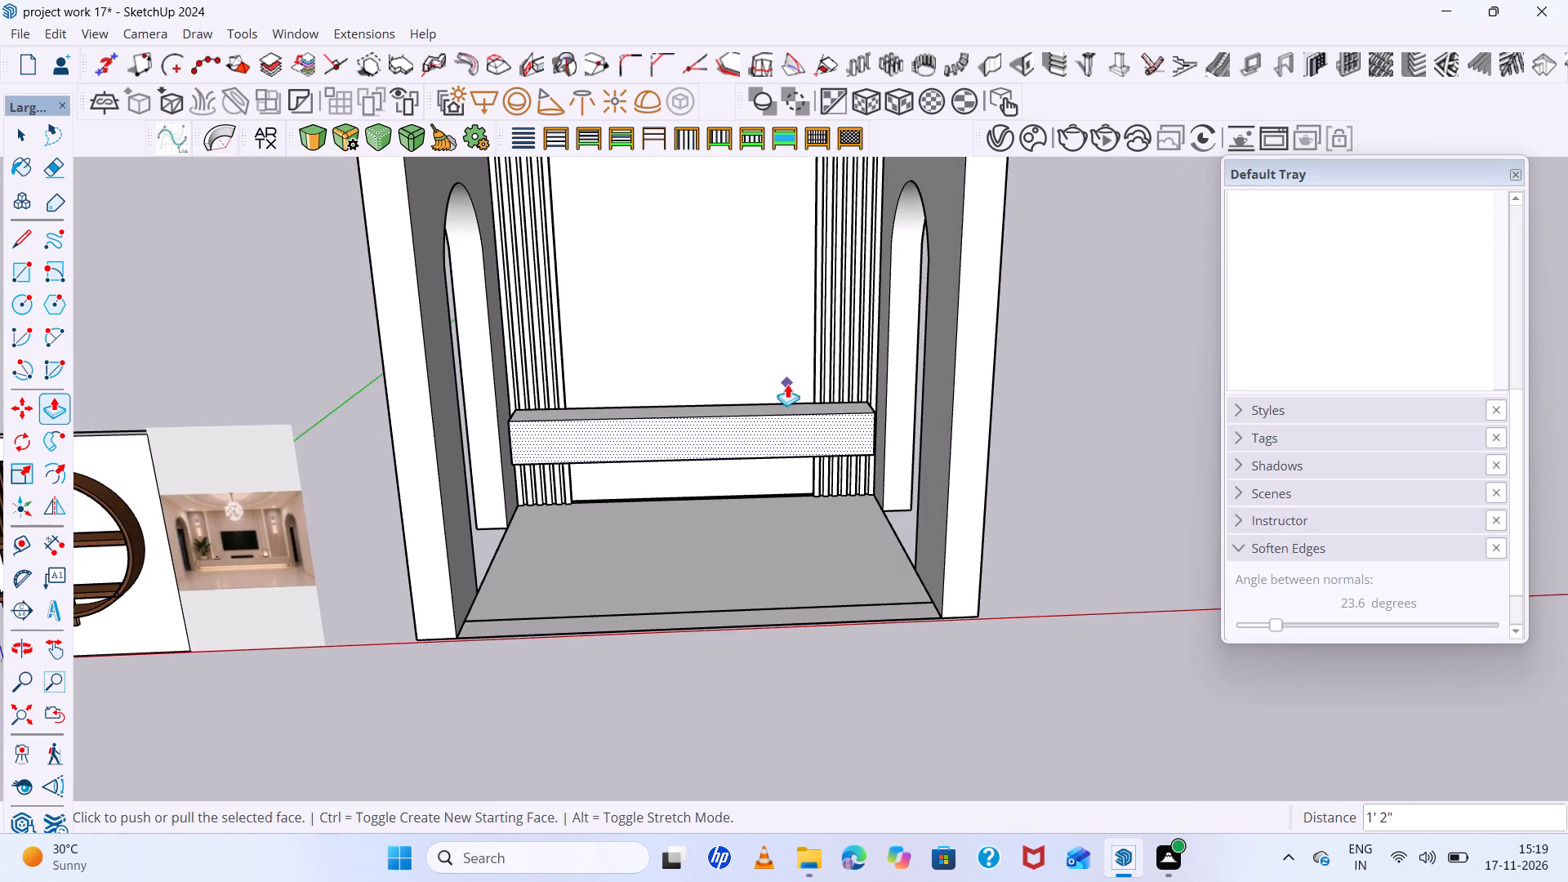
key(Escape)
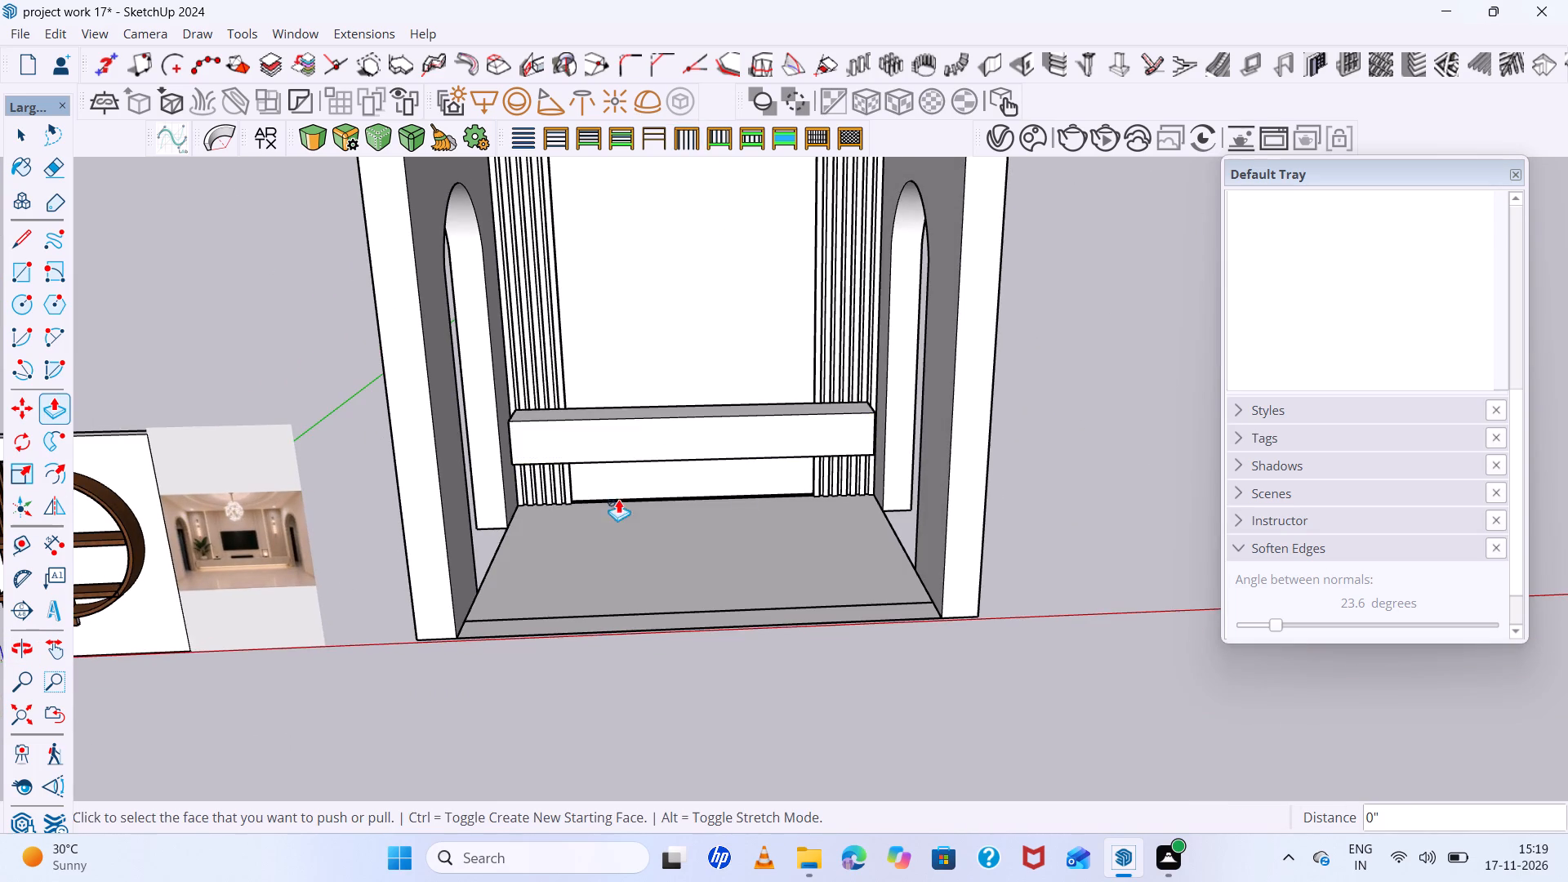
scroll(617, 498, down, 8)
scroll(684, 452, up, 7)
middle_drag(784, 459, 834, 359)
key(space)
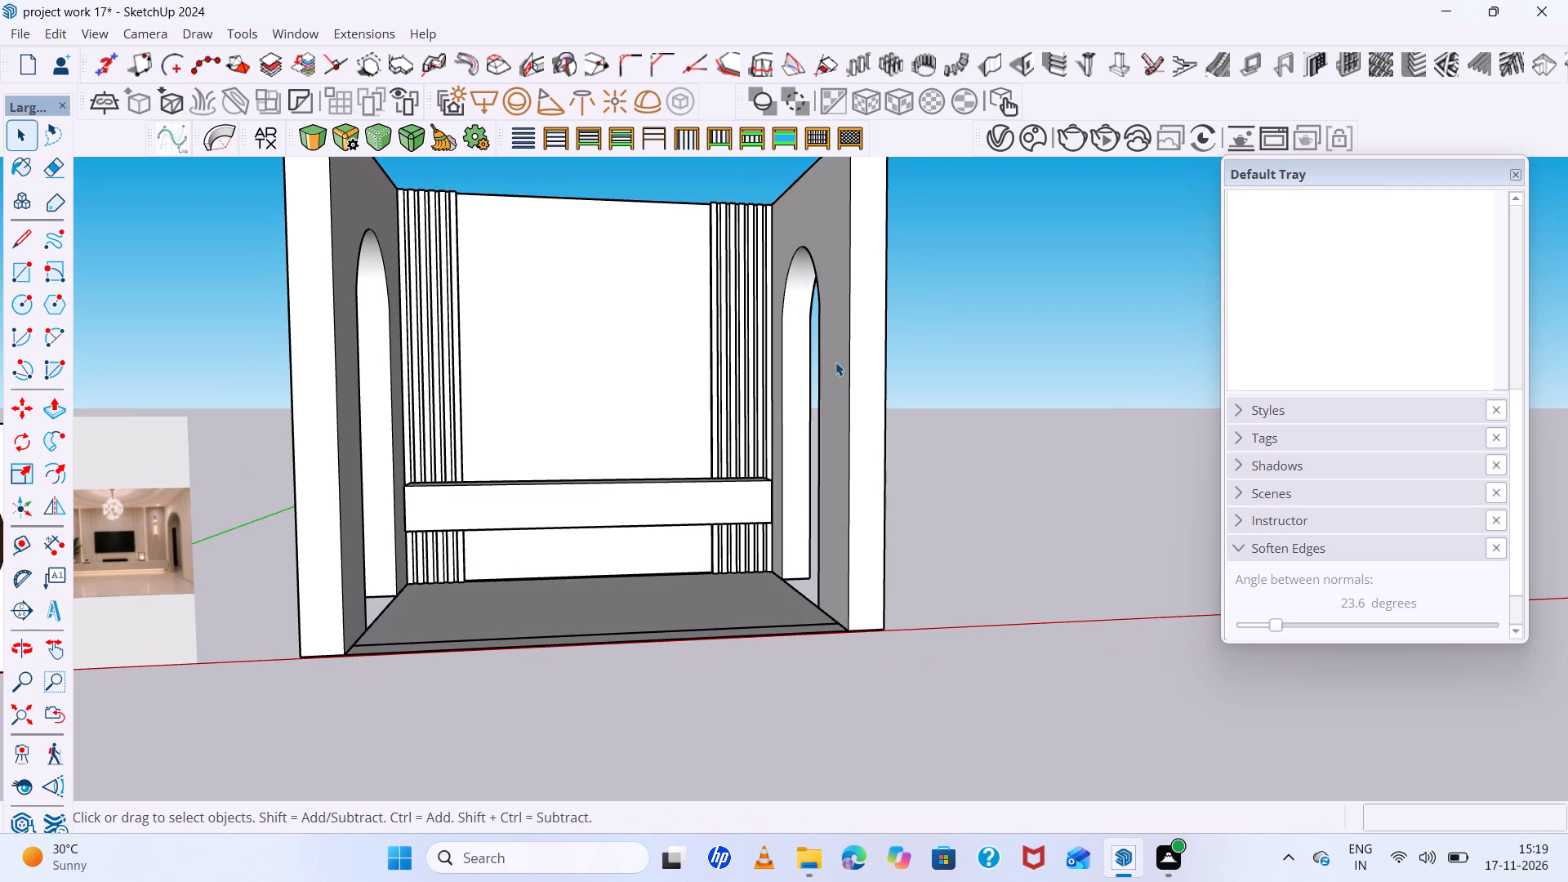
right_click(831, 359)
scroll(720, 572, down, 5)
click(899, 636)
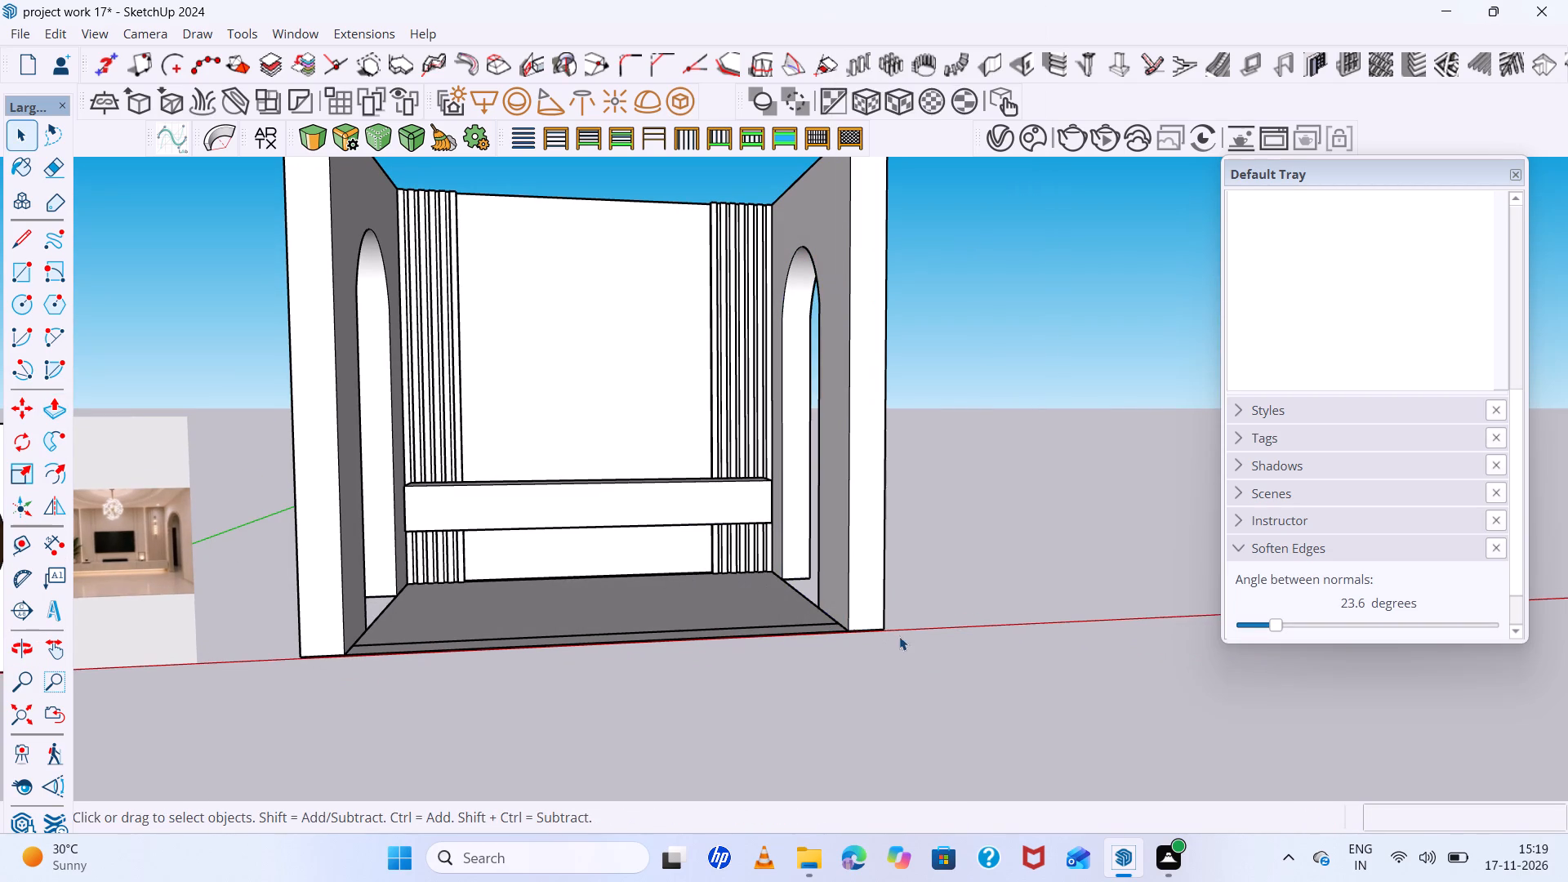
scroll(372, 571, up, 12)
scroll(421, 496, up, 1)
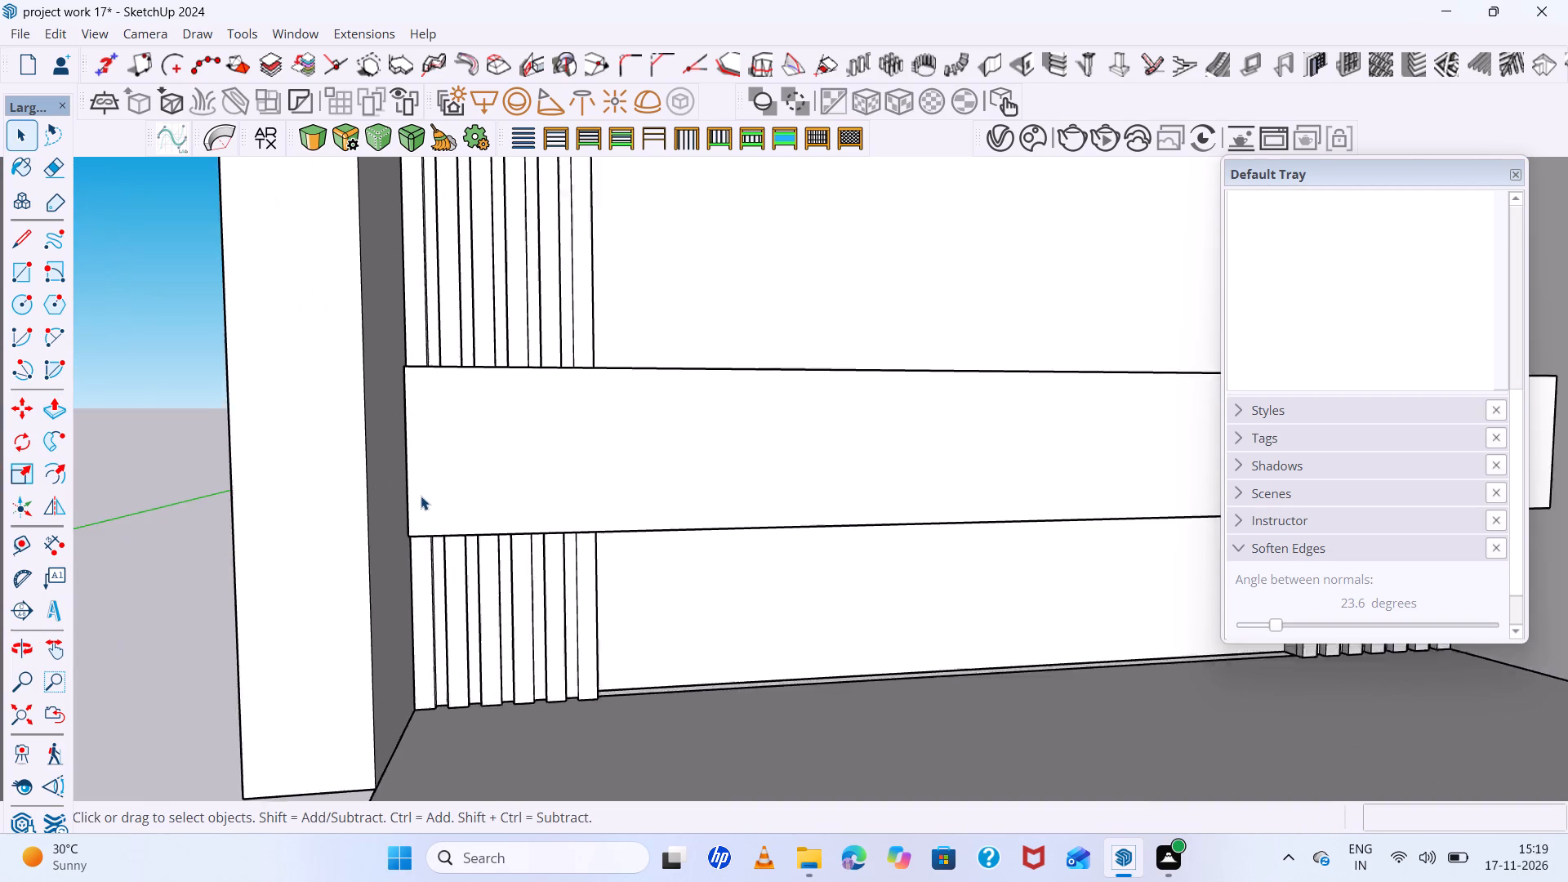
scroll(421, 496, up, 3)
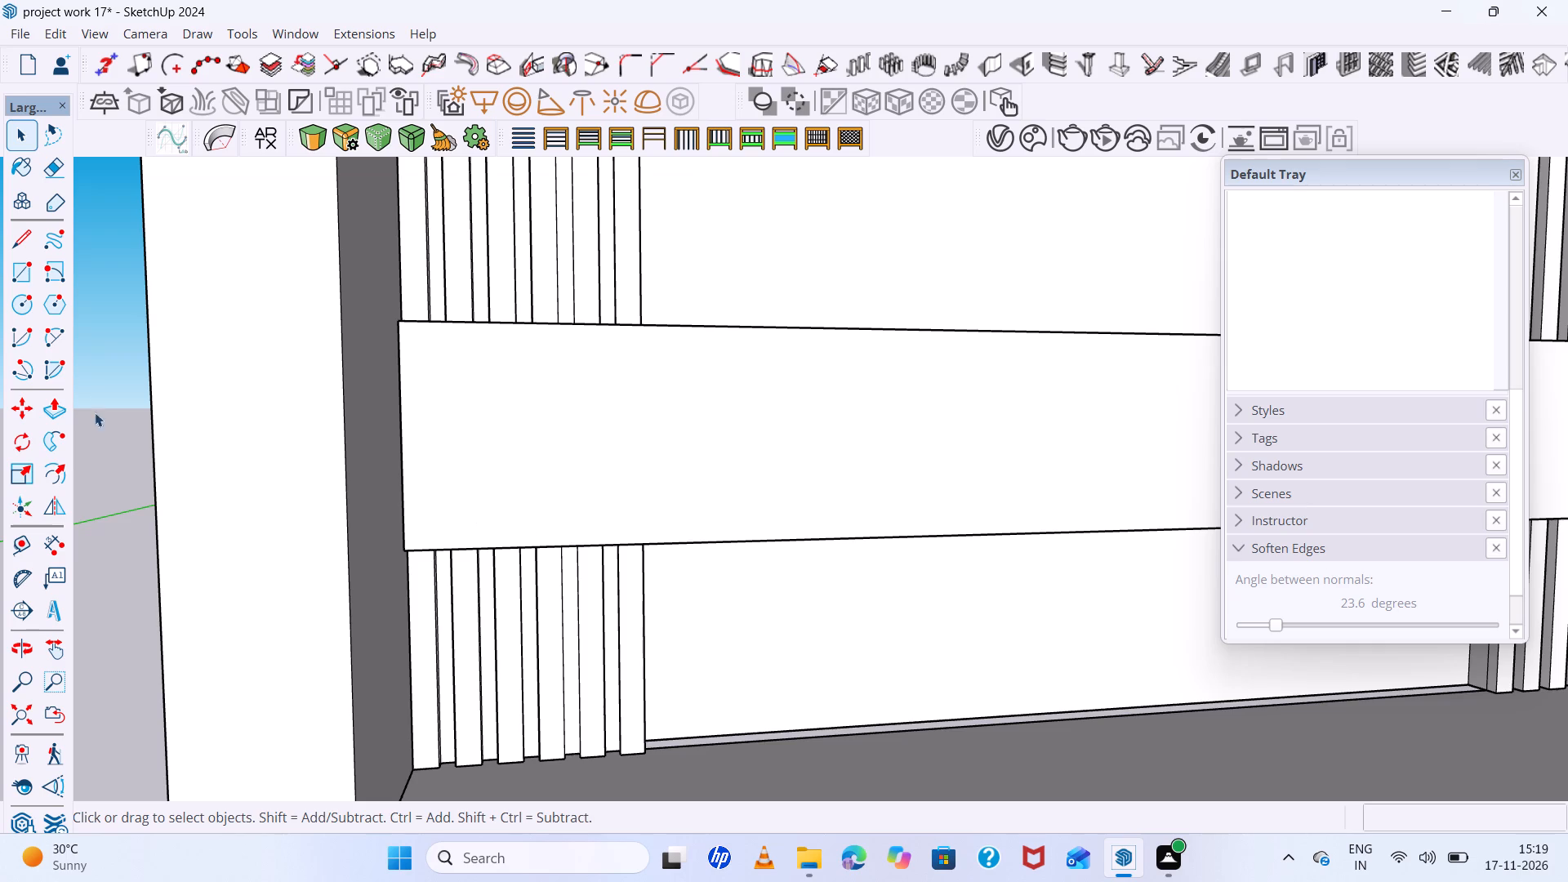
scroll(495, 519, down, 6)
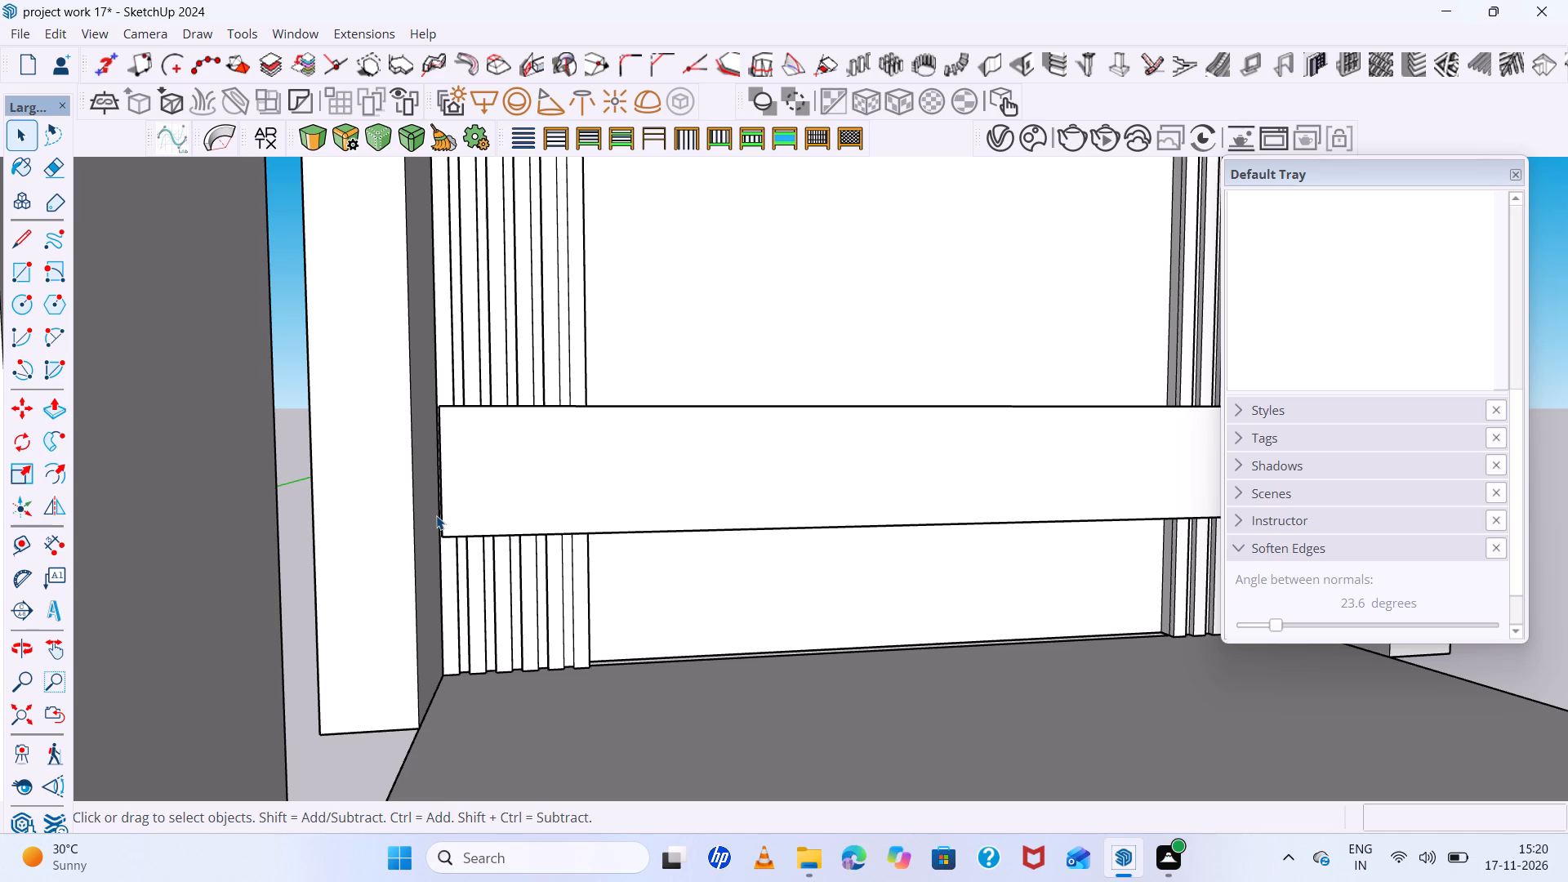
scroll(461, 528, up, 5)
scroll(412, 506, down, 3)
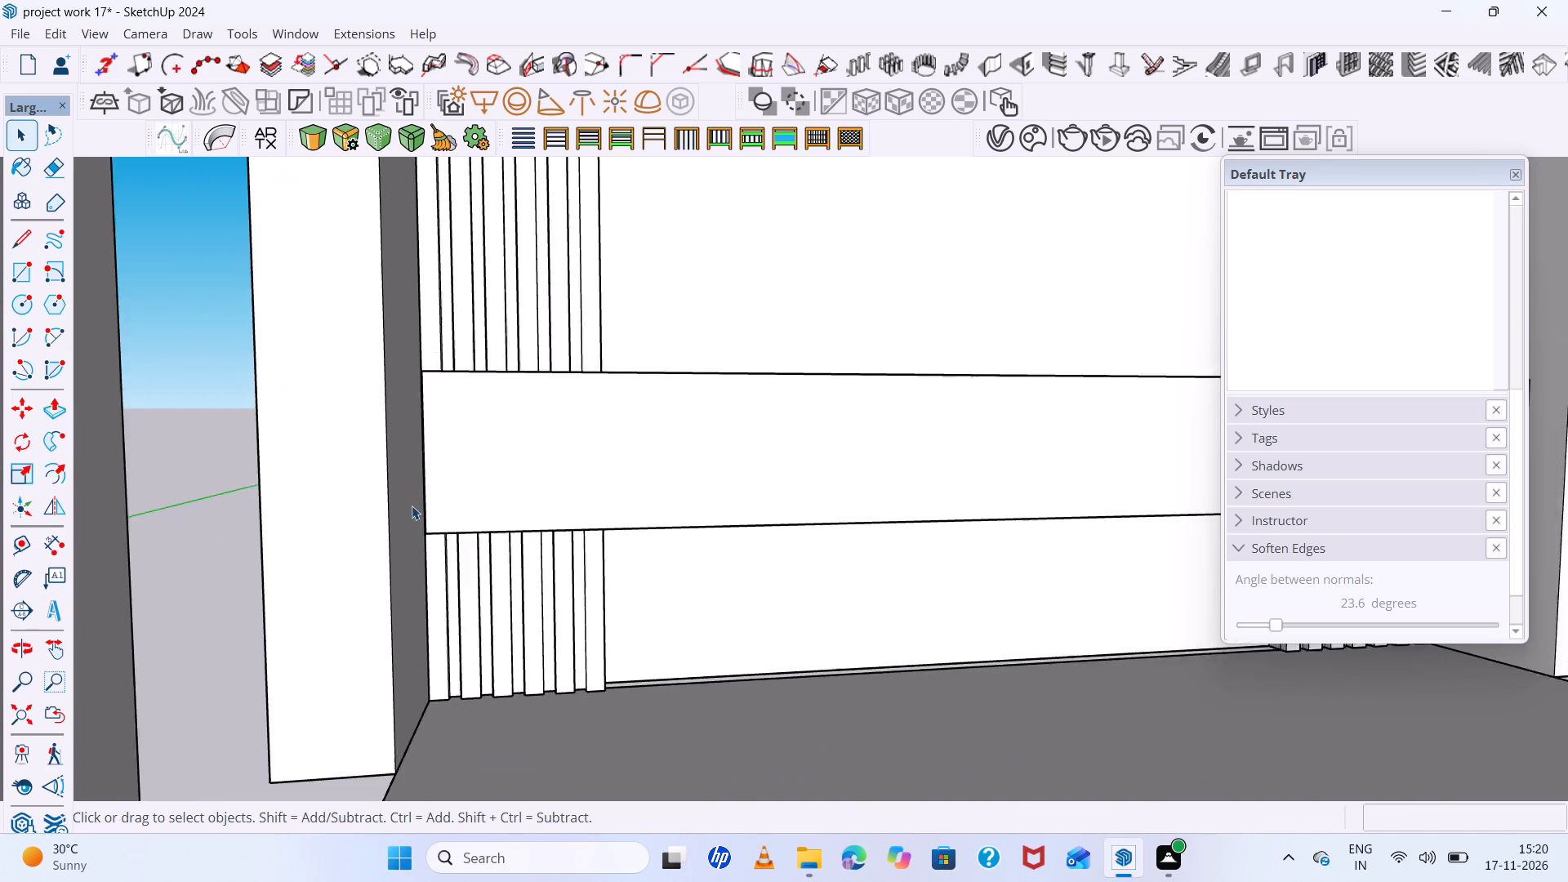
scroll(412, 506, down, 1)
middle_drag(412, 506, 496, 627)
middle_drag(468, 551, 252, 461)
middle_click(251, 459)
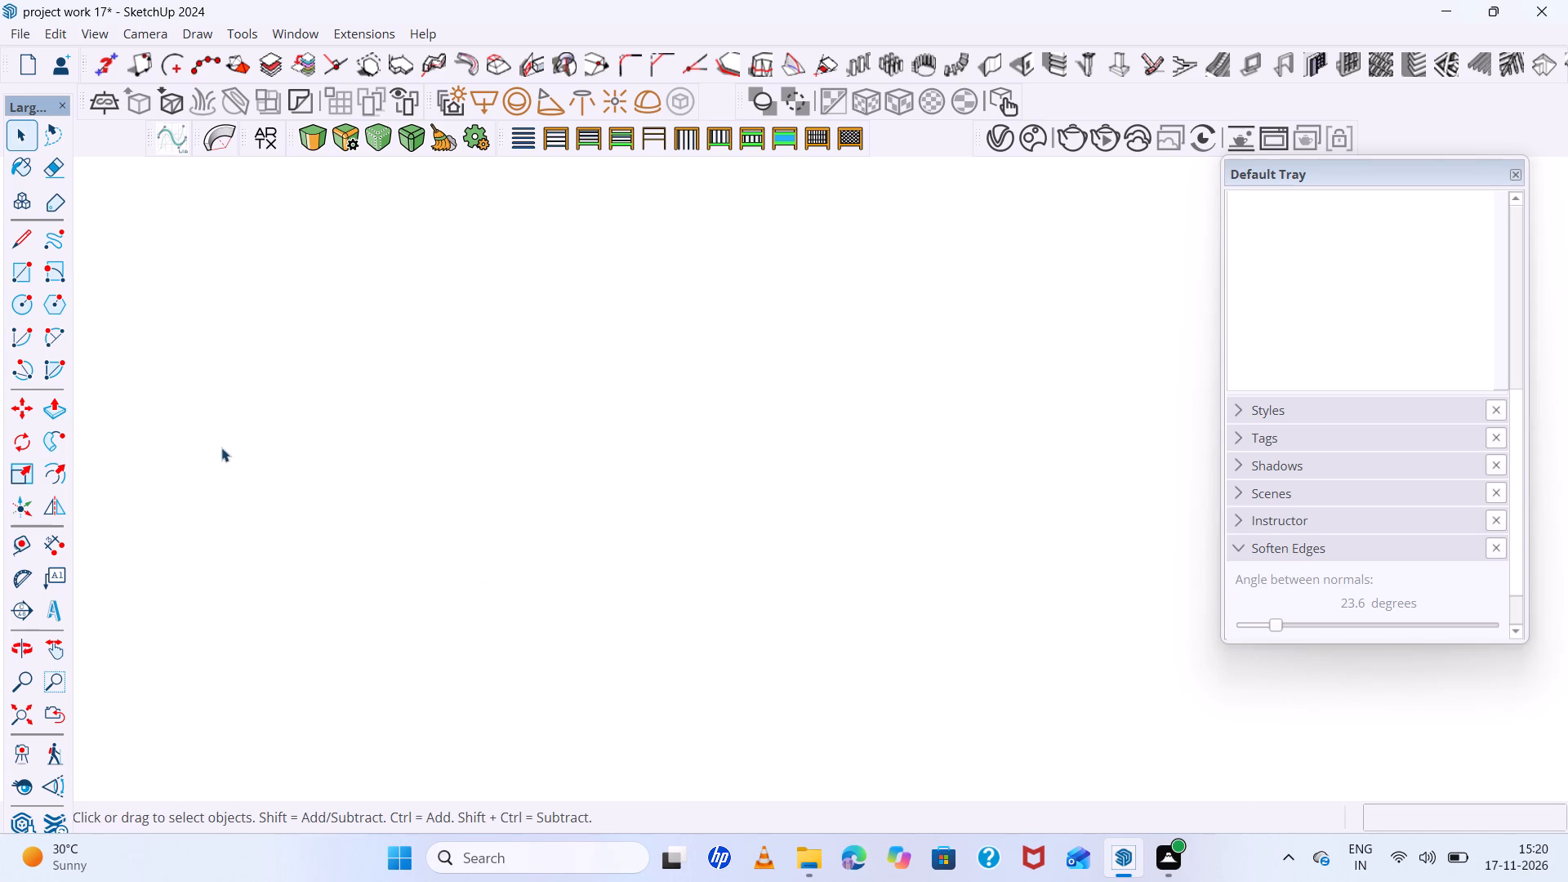
scroll(193, 441, down, 20)
scroll(550, 604, up, 6)
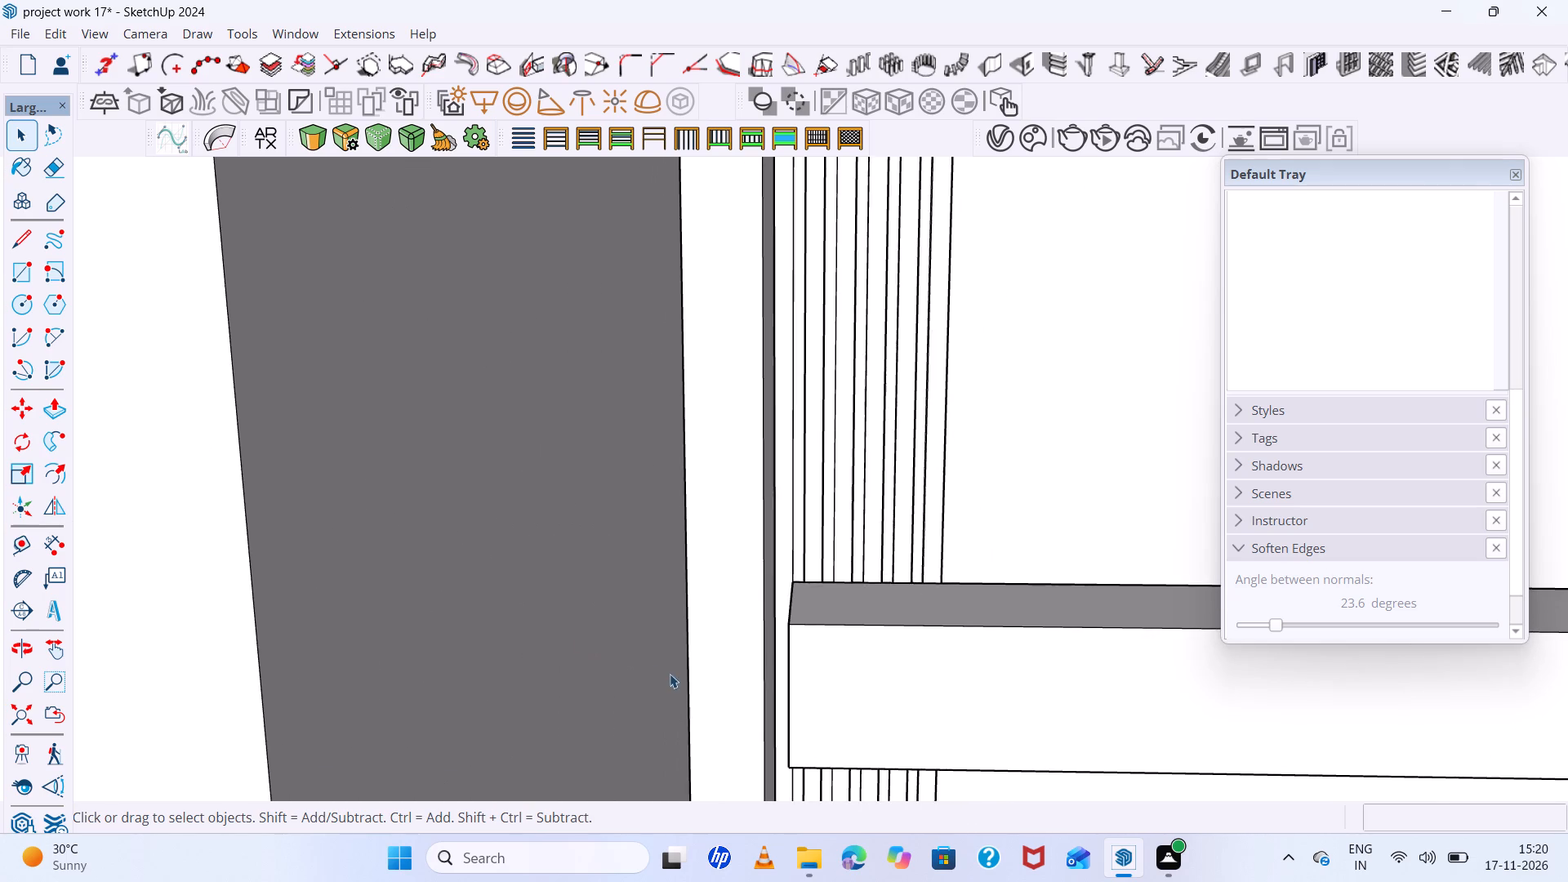
scroll(605, 621, down, 6)
scroll(555, 577, down, 12)
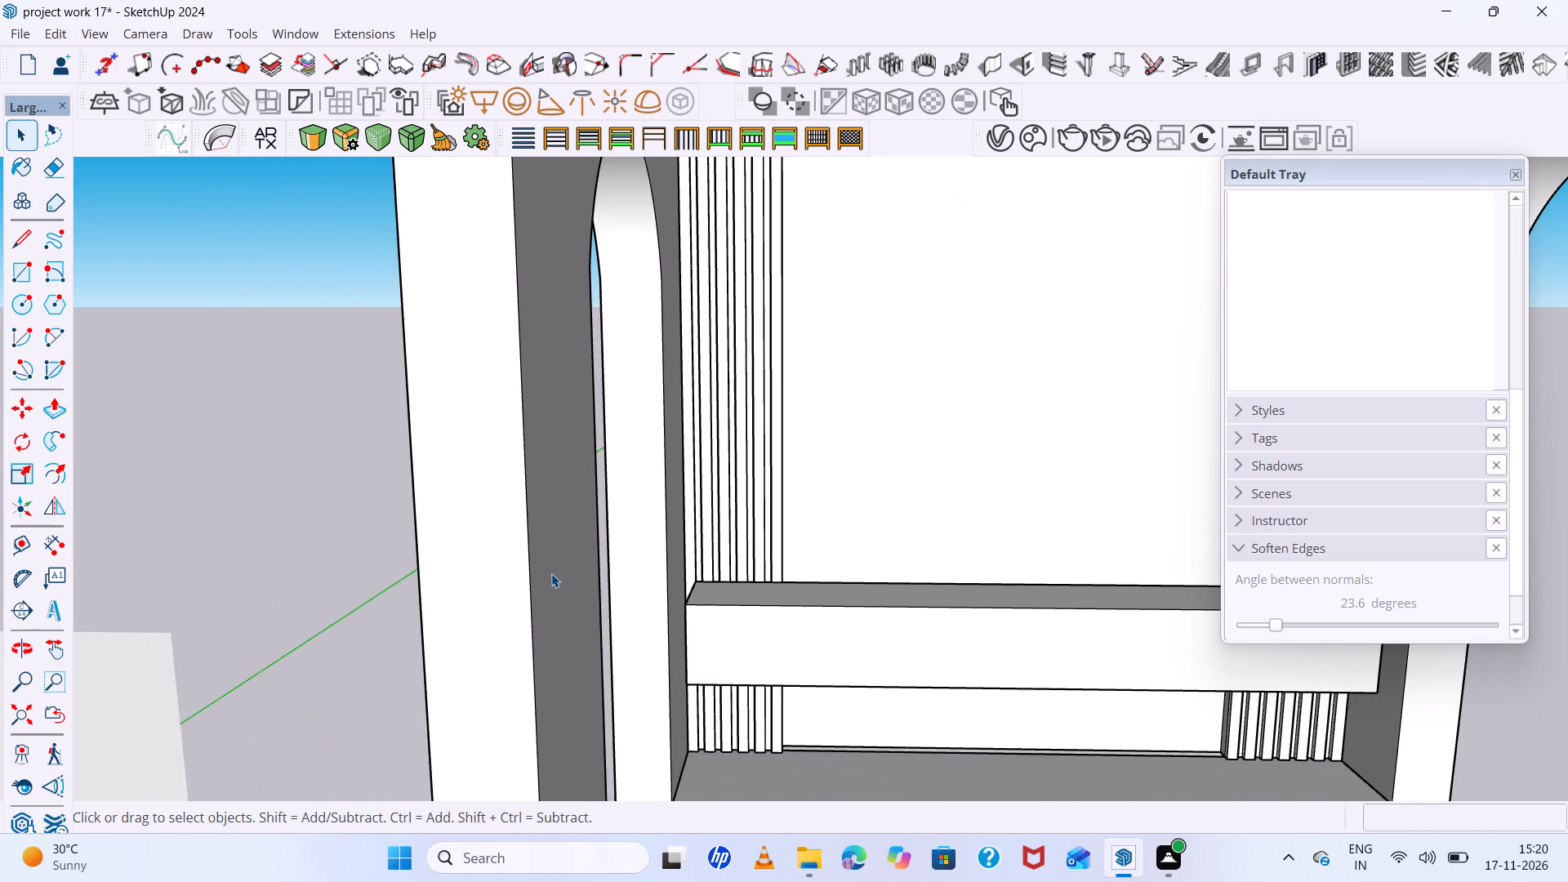
scroll(551, 573, down, 4)
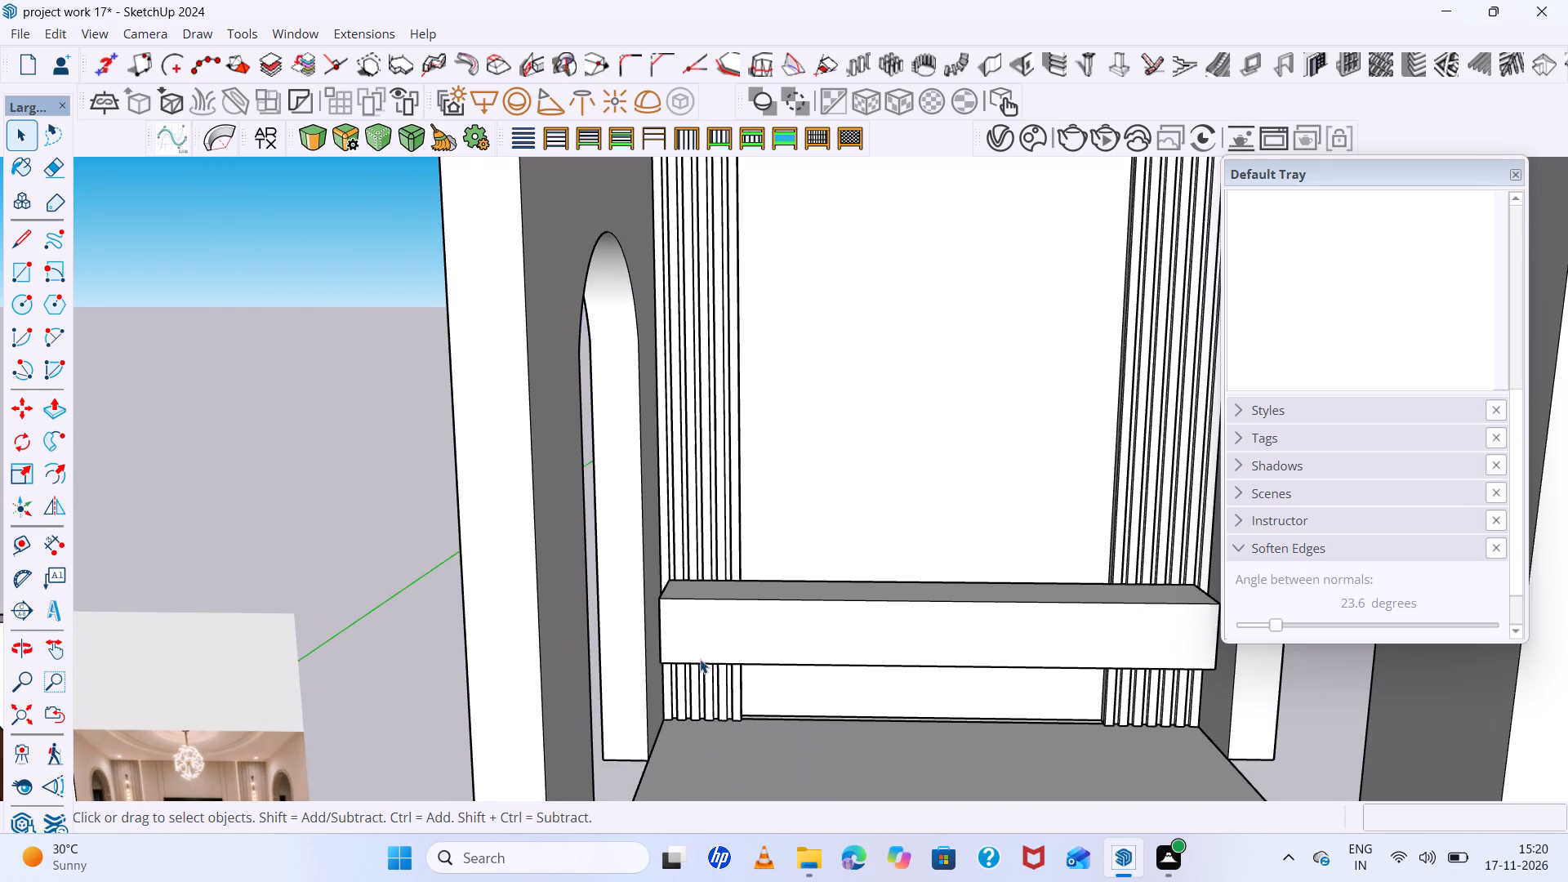
scroll(700, 659, up, 5)
scroll(700, 659, down, 6)
middle_drag(699, 657, 697, 647)
scroll(693, 644, up, 5)
scroll(693, 644, down, 5)
middle_drag(676, 648, 707, 571)
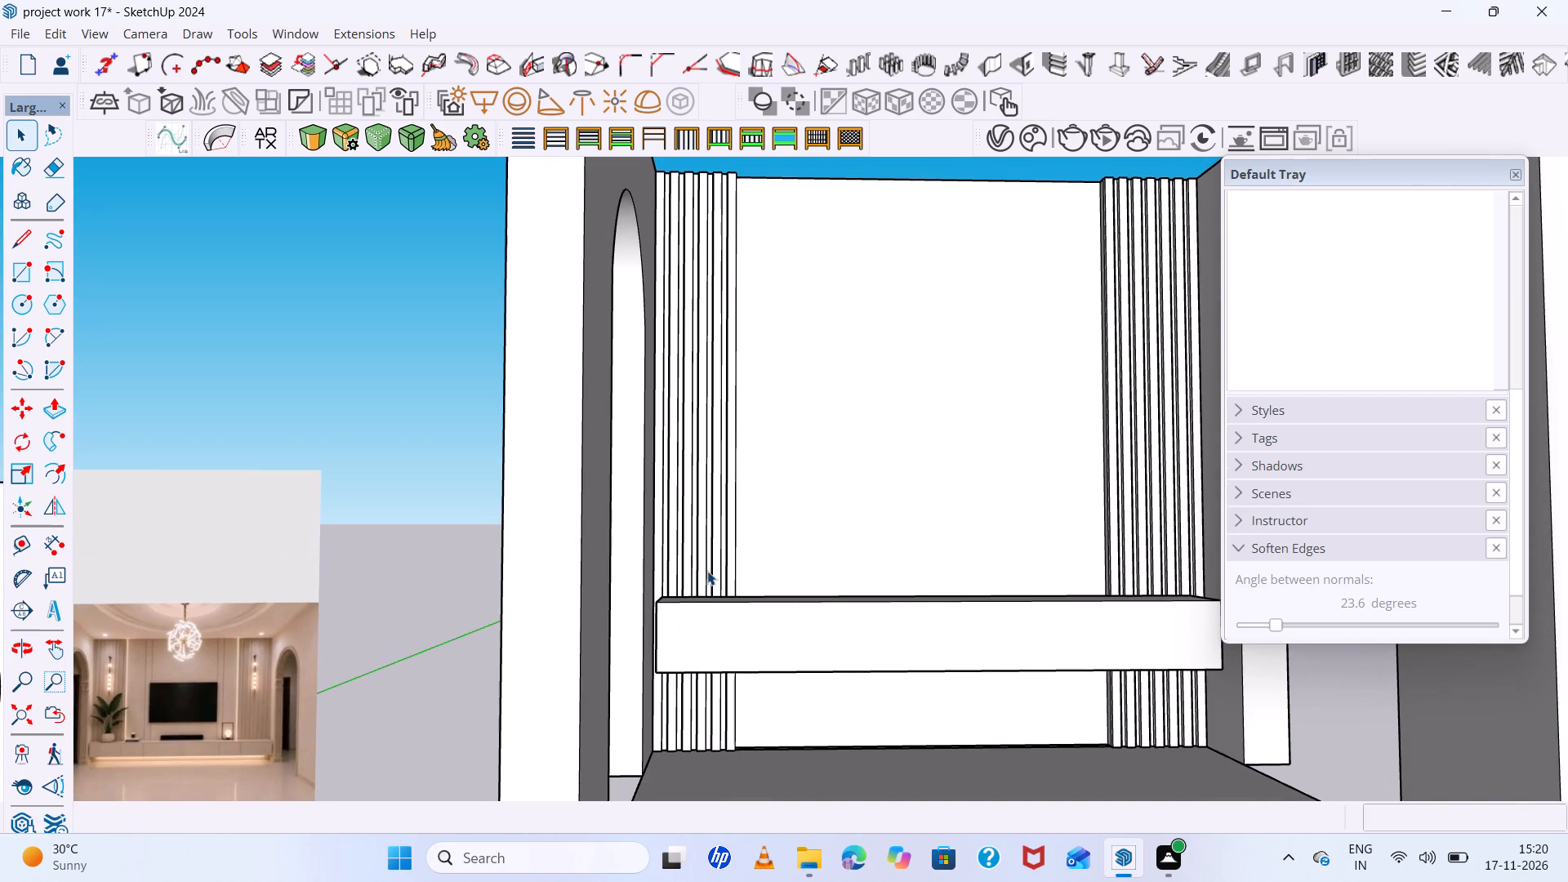
scroll(779, 567, up, 3)
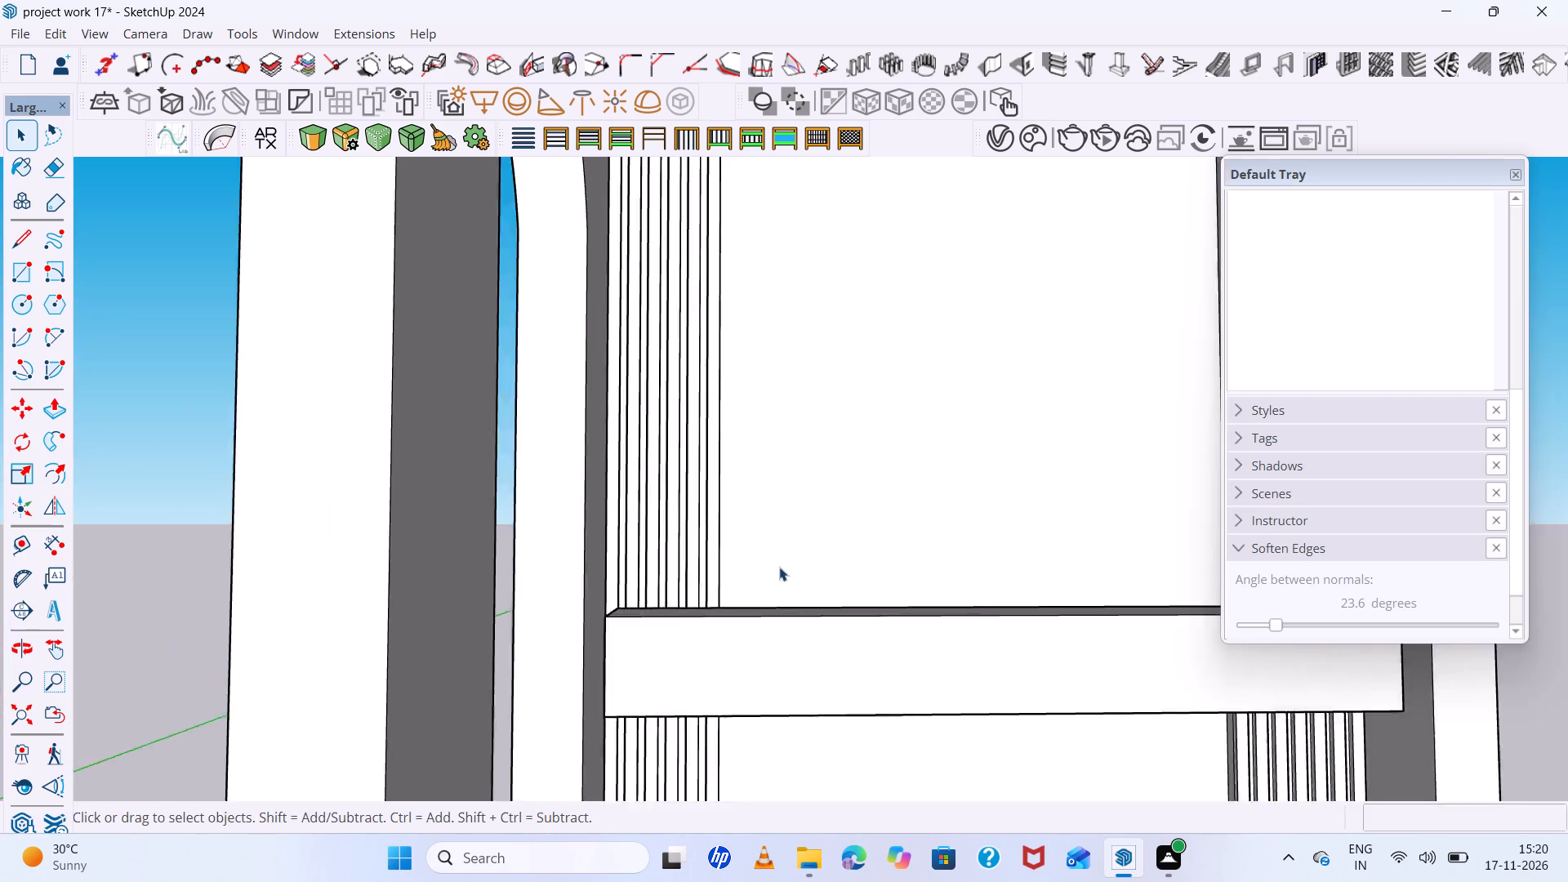
scroll(779, 567, up, 3)
scroll(499, 567, down, 5)
middle_drag(499, 567, 533, 563)
scroll(538, 639, up, 6)
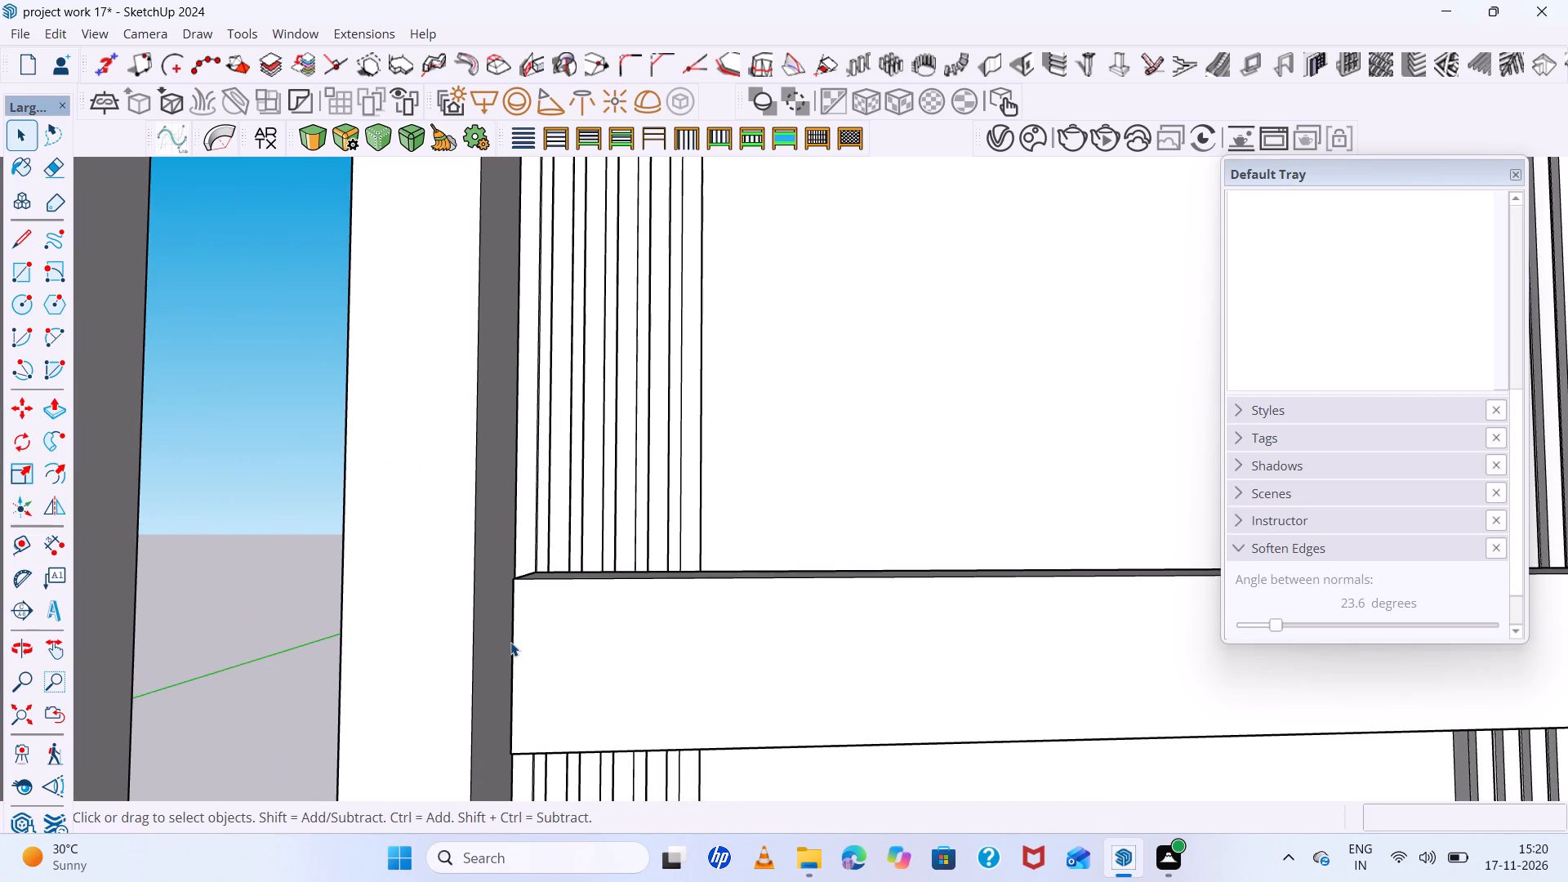
Copy the cabinet front's left vertical edge 3' 9" inward along the bottom edge to form a first division line.
click(516, 637)
scroll(516, 637, down, 2)
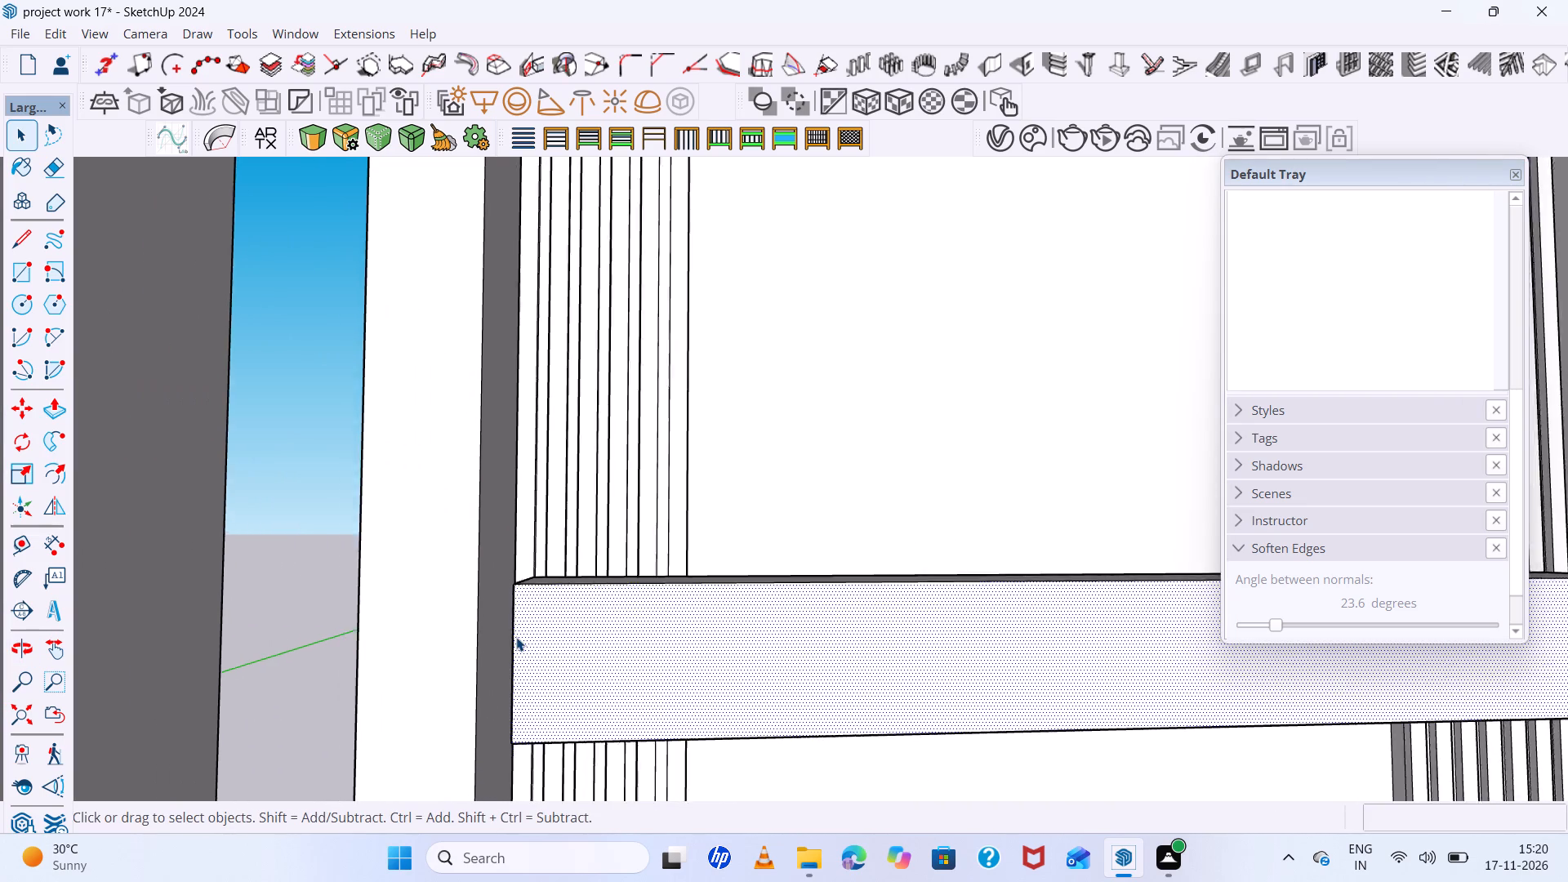
scroll(516, 637, down, 2)
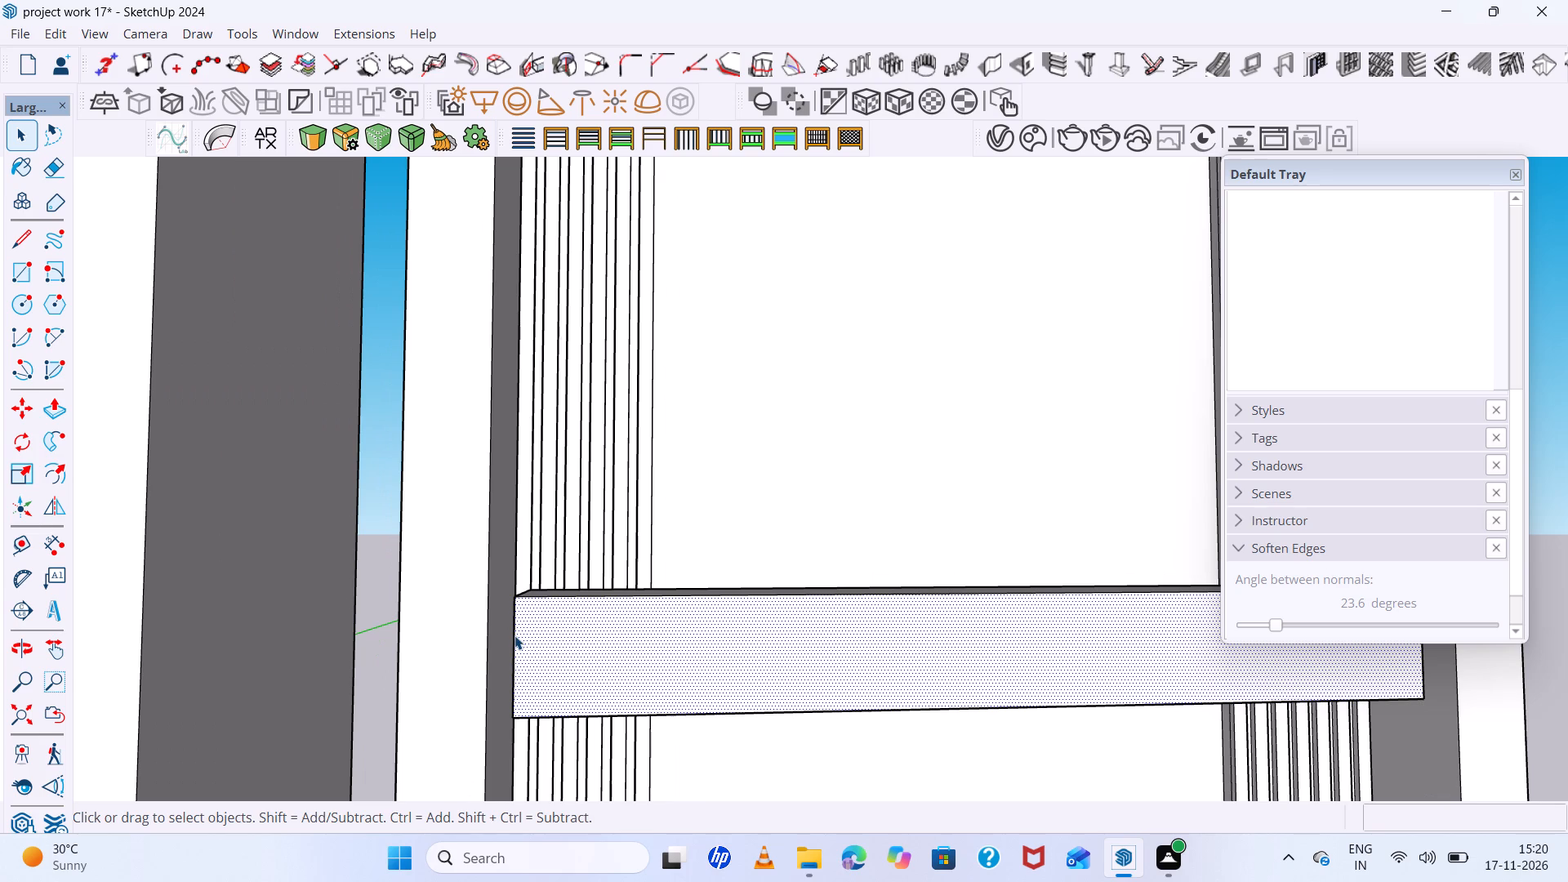
click(514, 635)
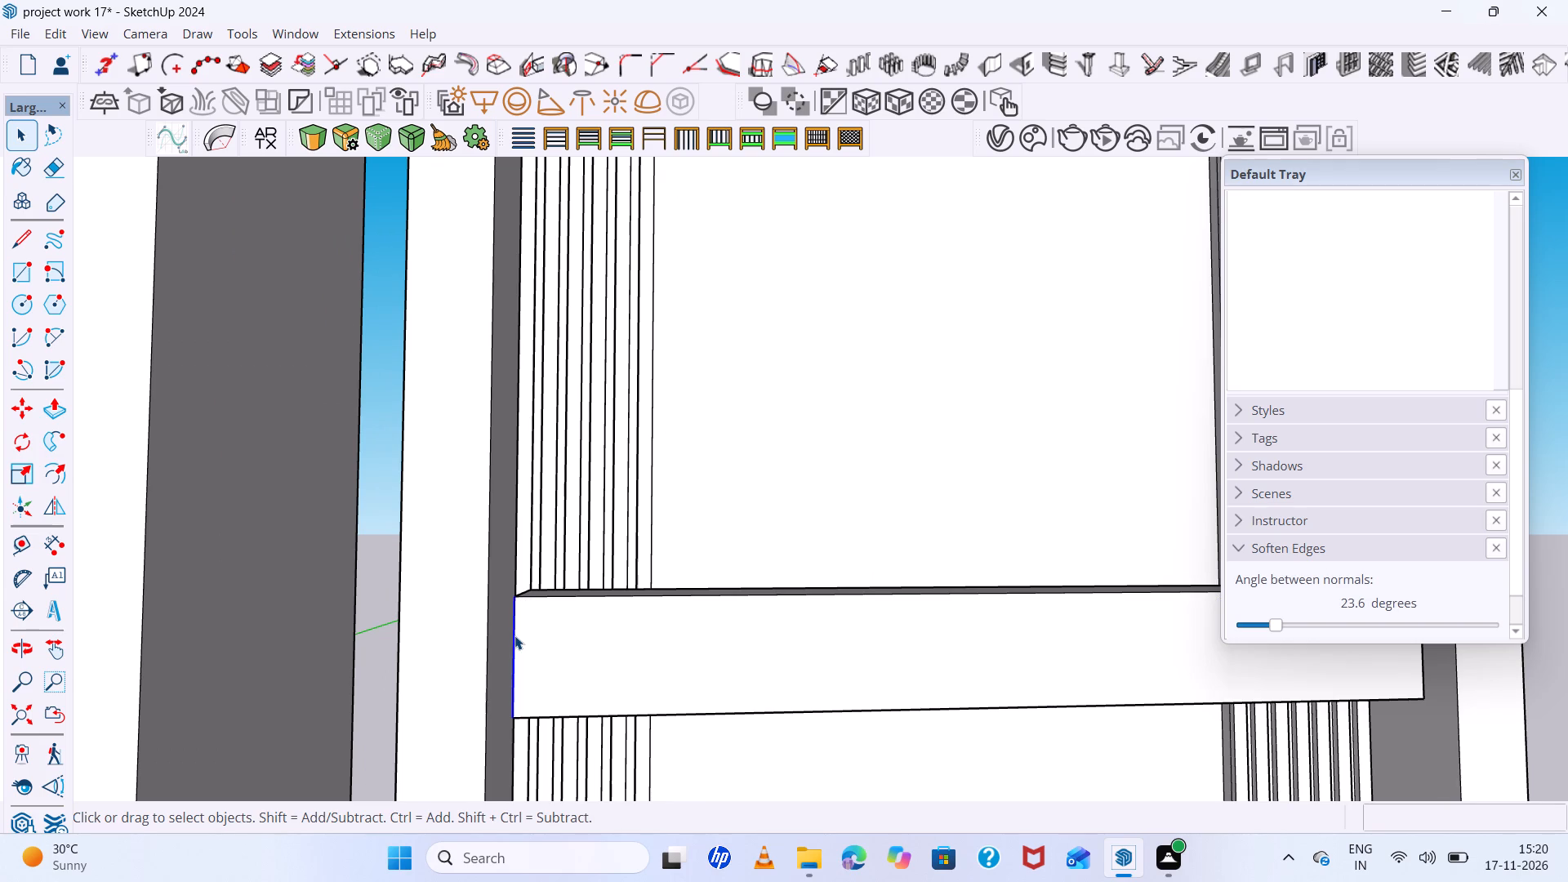
key(m)
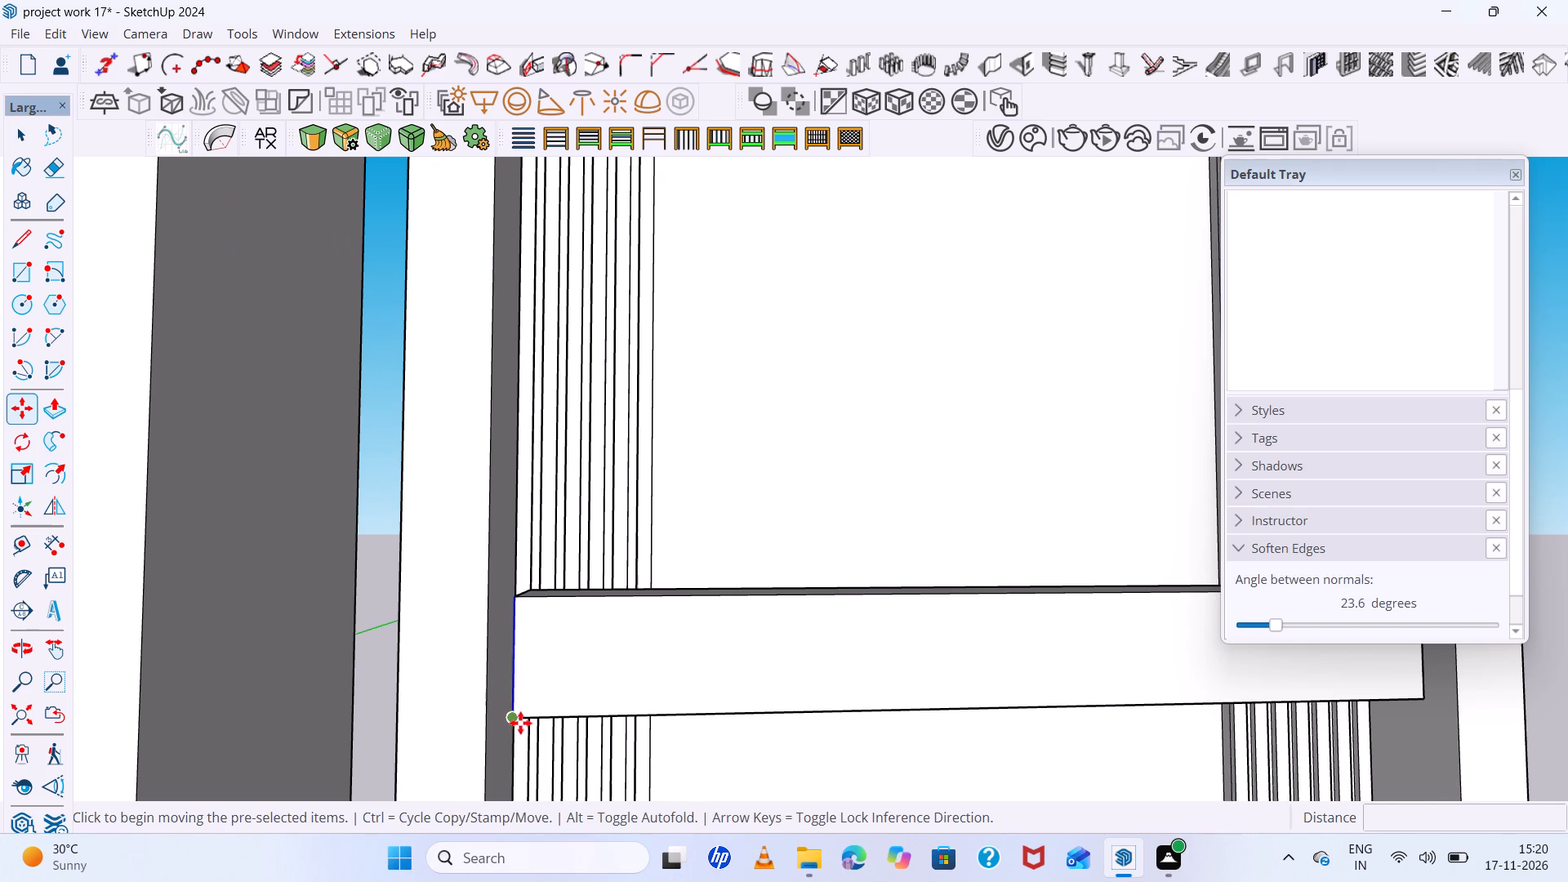
scroll(512, 725, up, 9)
middle_drag(512, 712, 567, 737)
ctrl+click(531, 726)
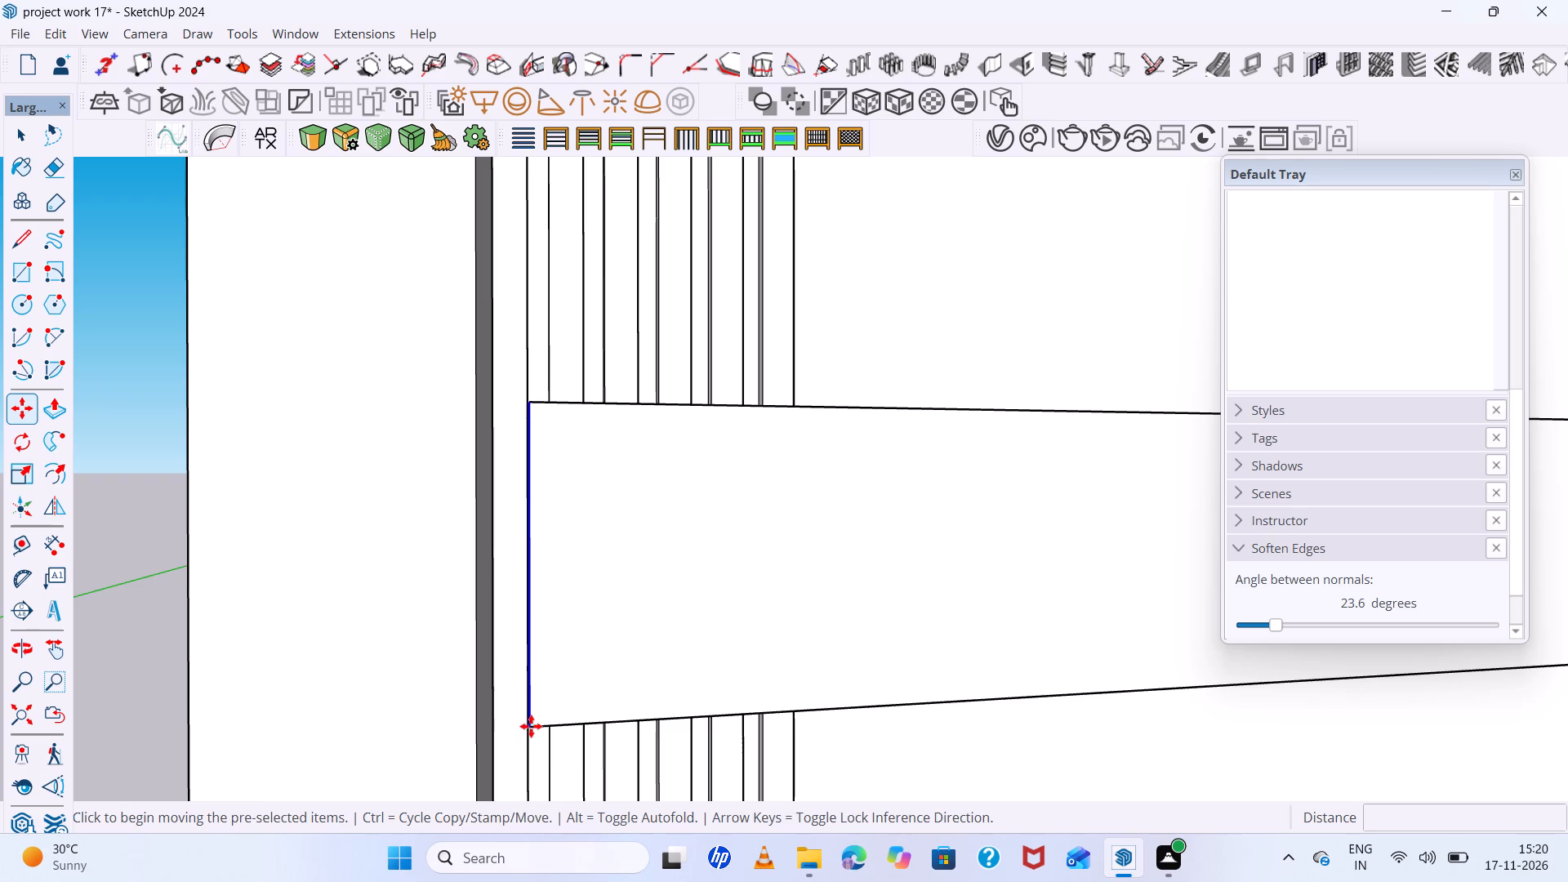
scroll(614, 728, down, 12)
scroll(532, 710, down, 3)
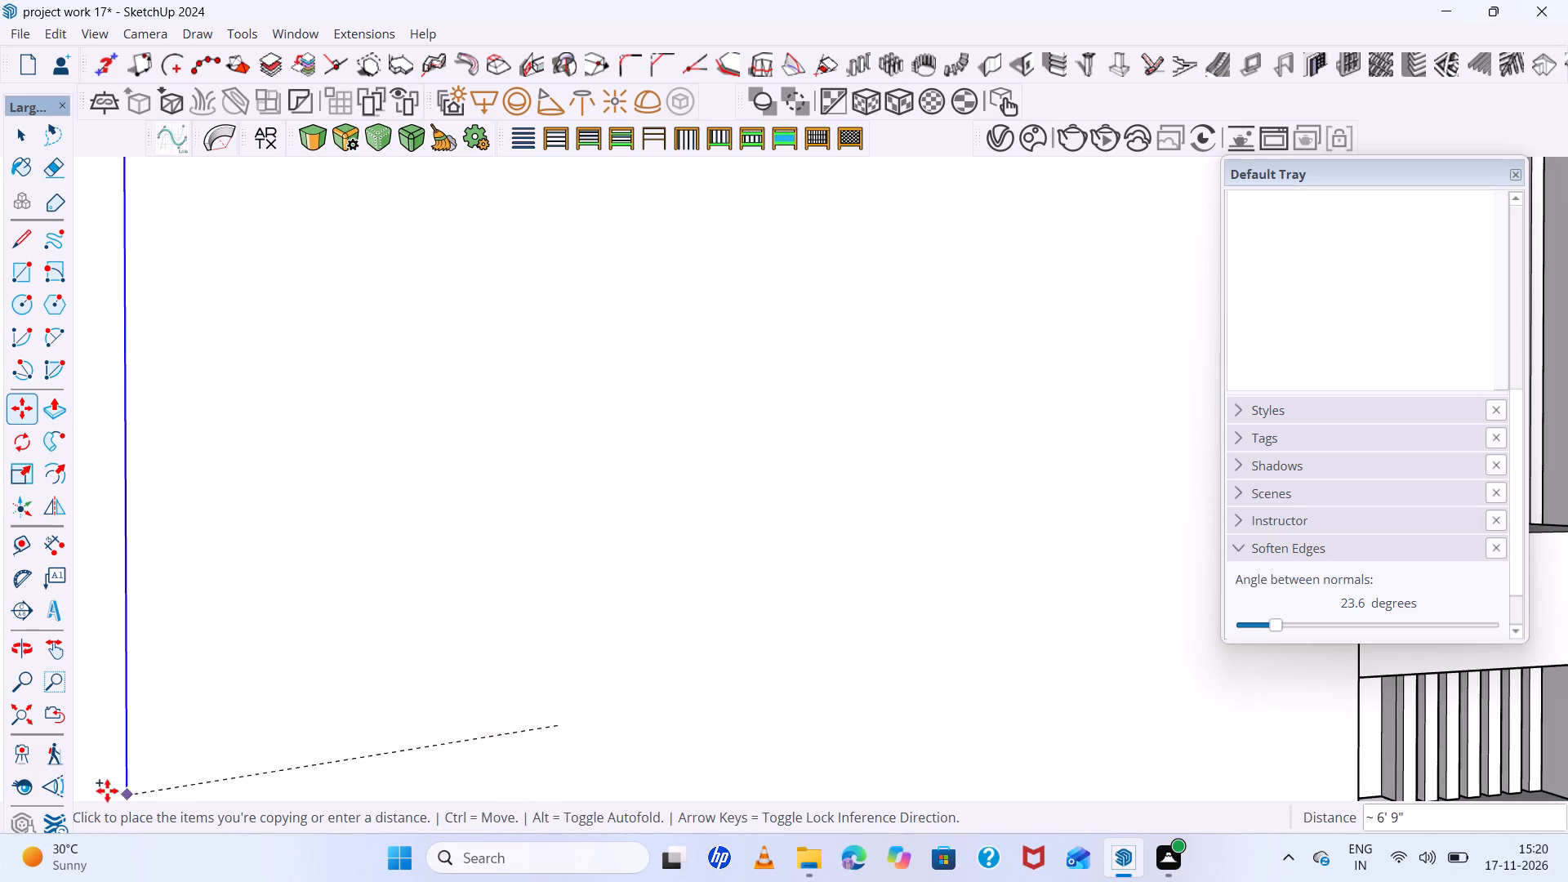
click(23, 716)
scroll(23, 716, down, 2)
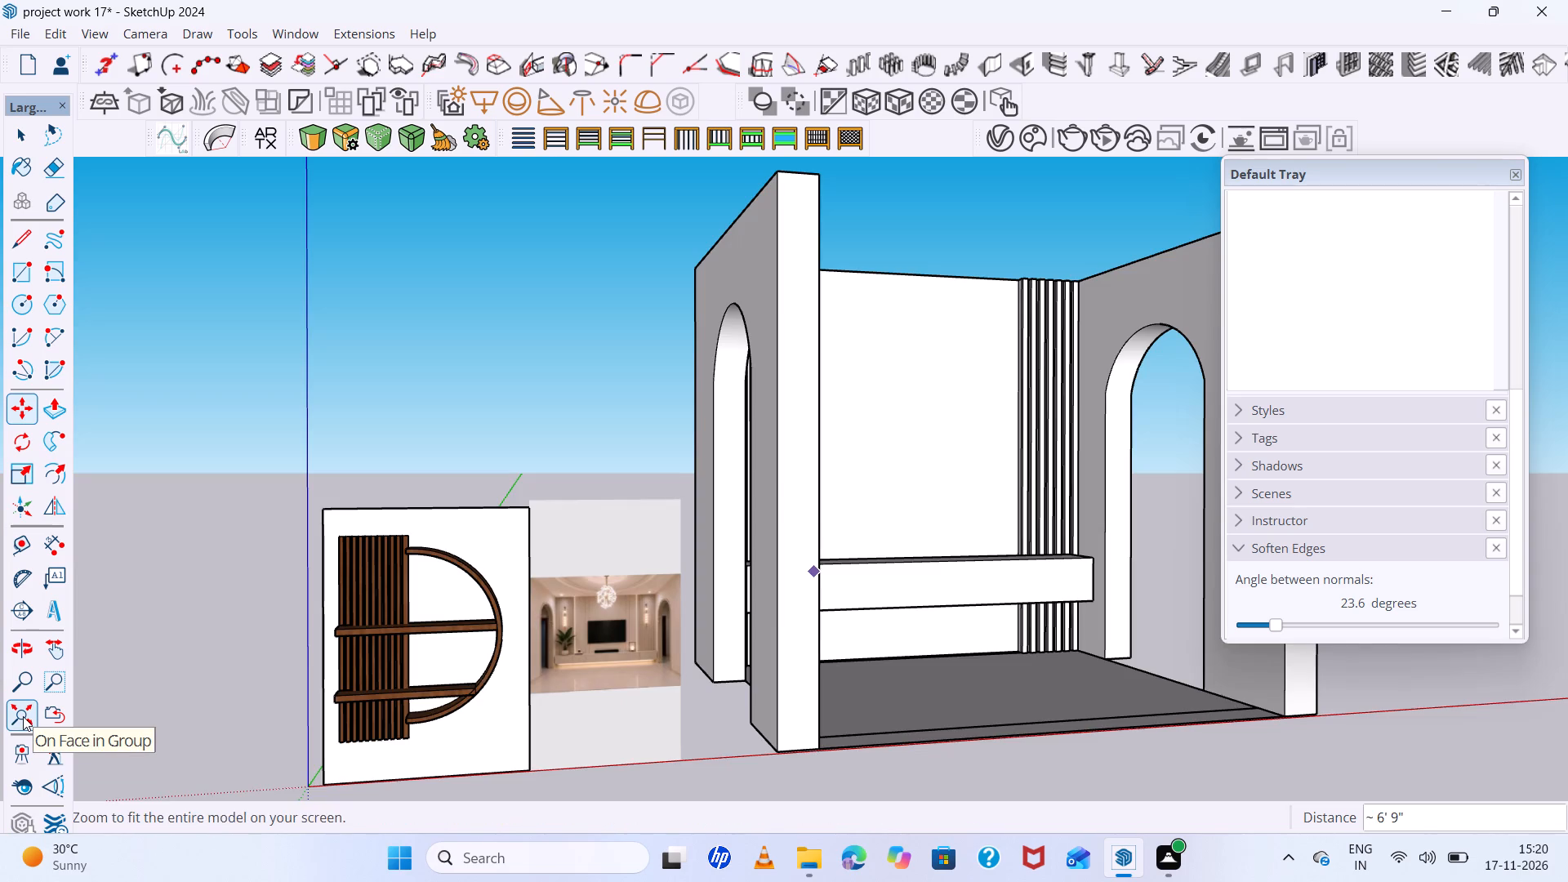
scroll(23, 716, down, 2)
scroll(993, 679, up, 5)
middle_drag(797, 646, 756, 711)
scroll(771, 604, up, 5)
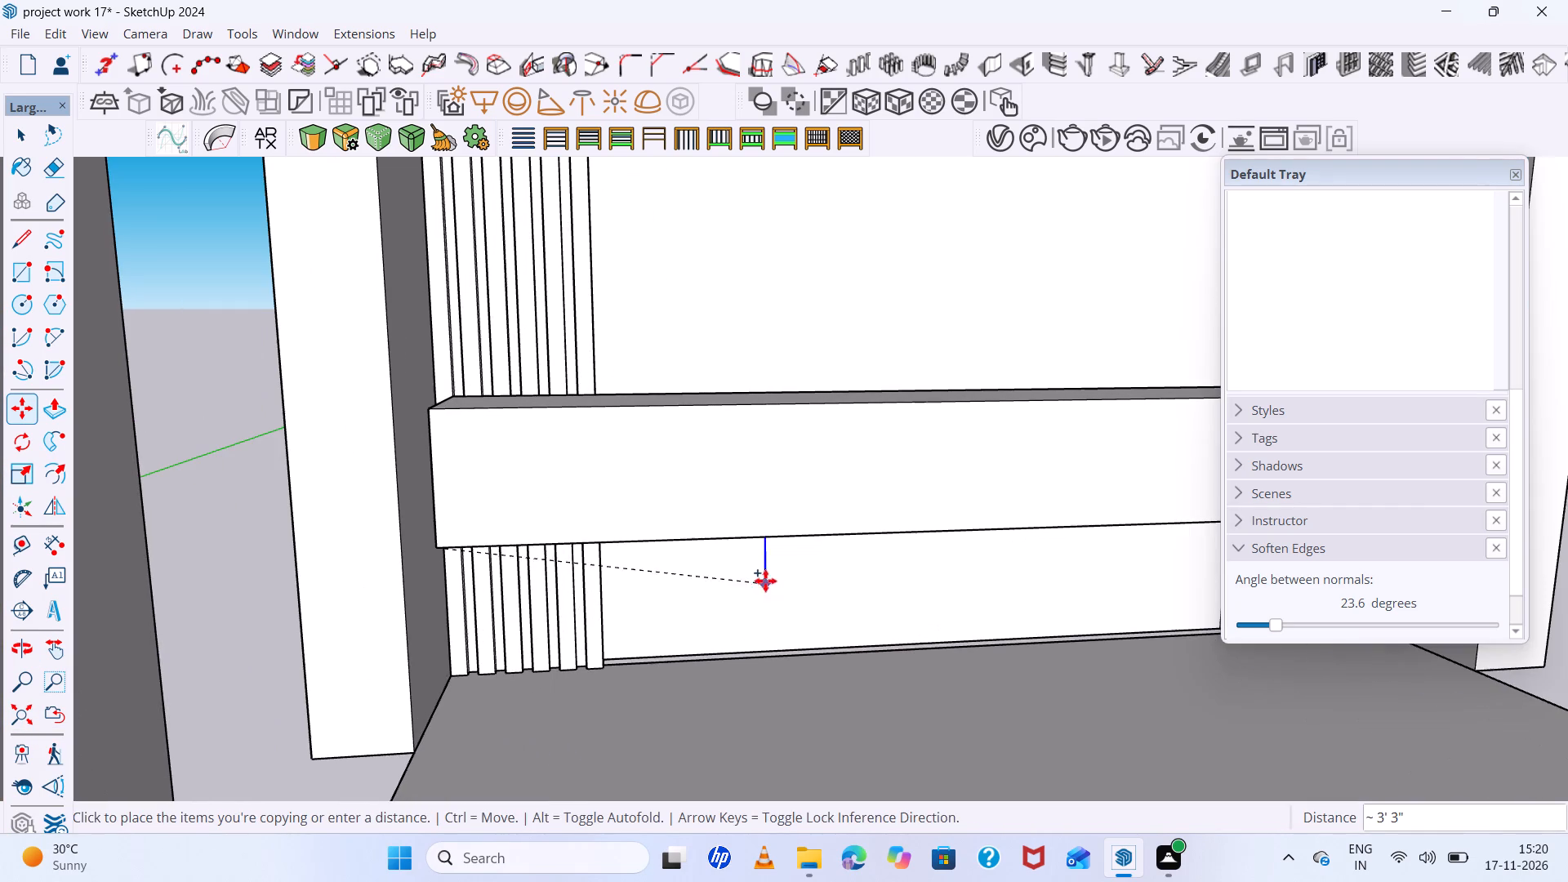
scroll(867, 528, down, 2)
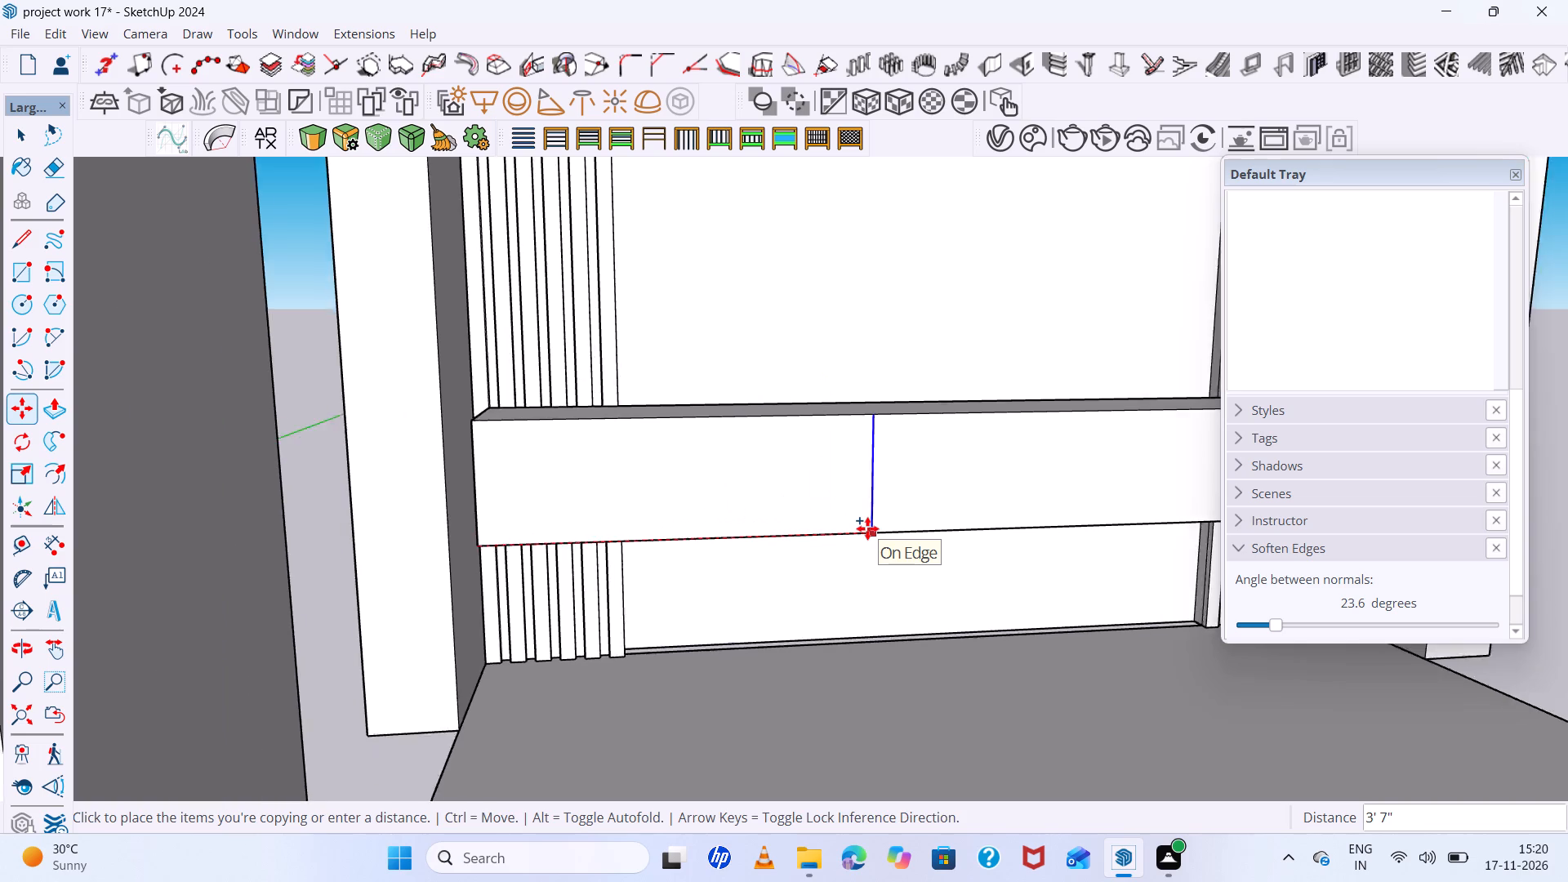
scroll(867, 528, down, 5)
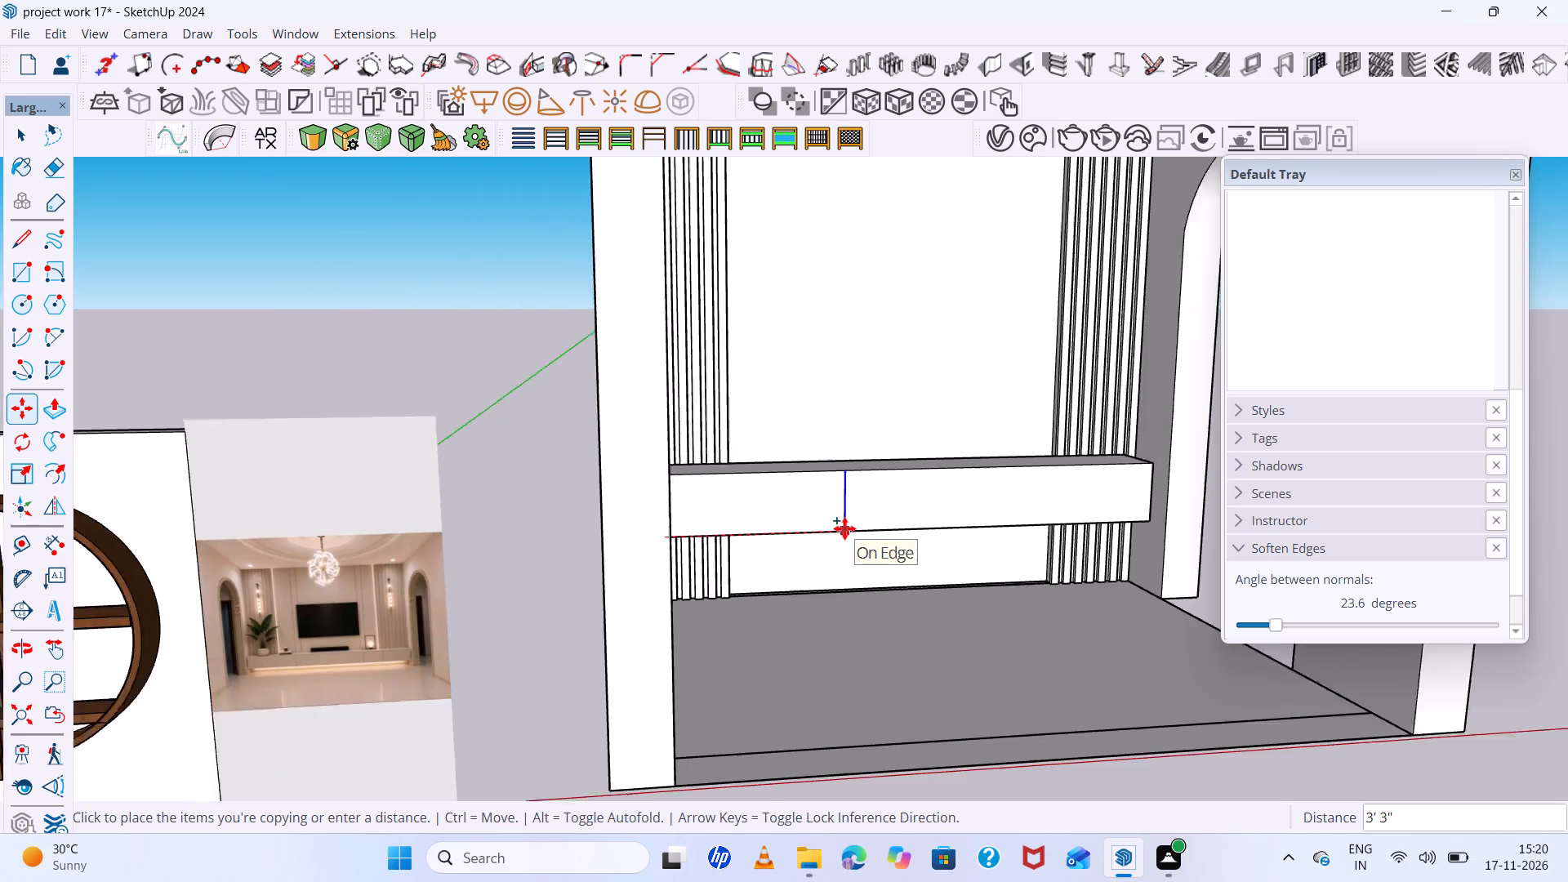
scroll(844, 528, down, 2)
click(871, 527)
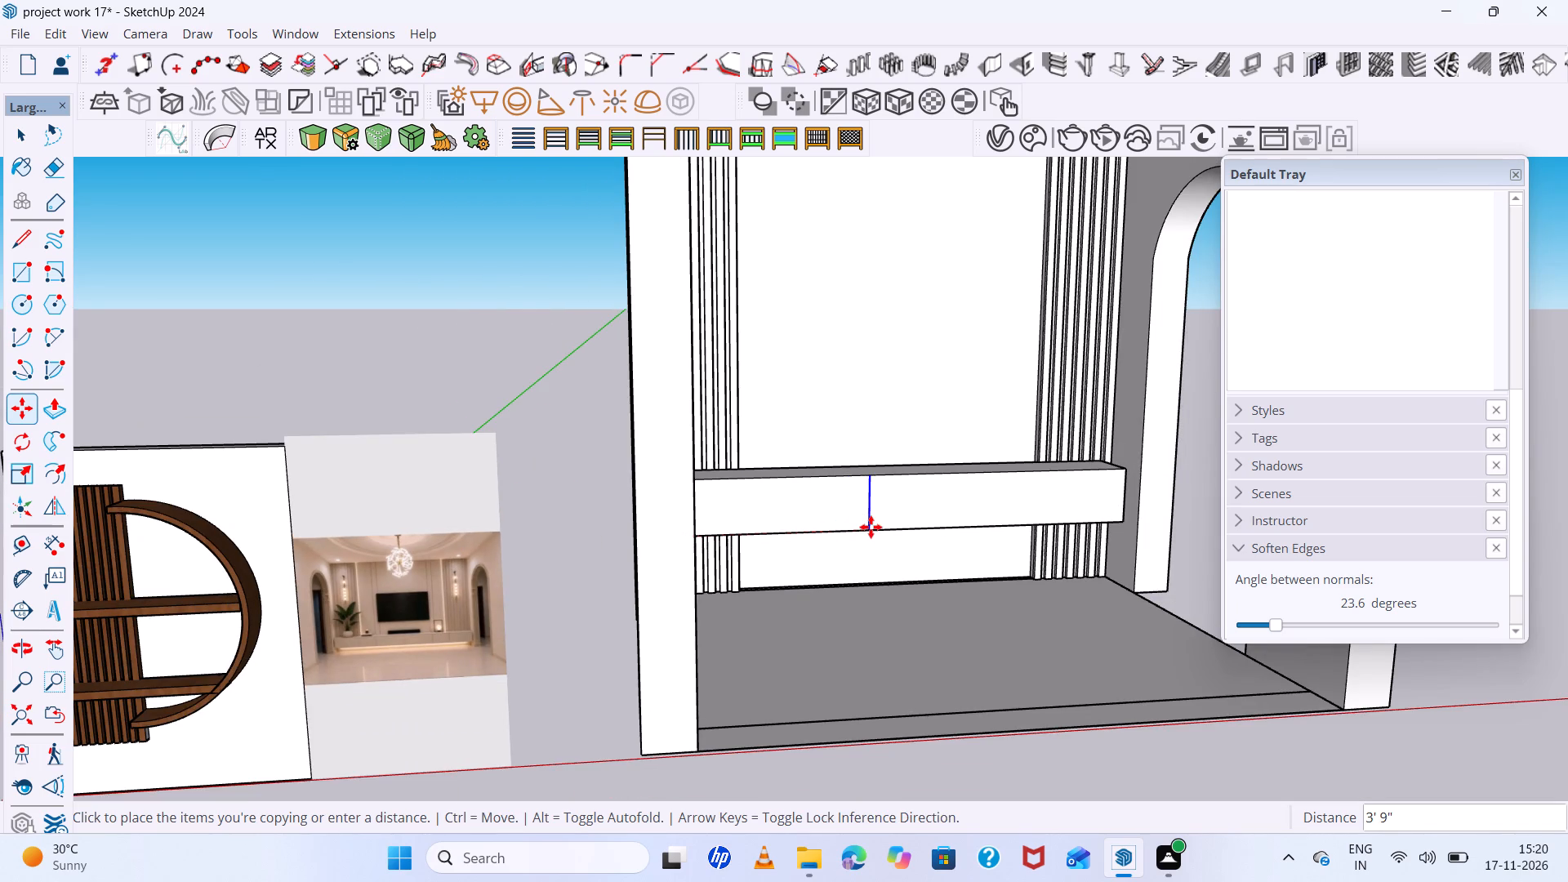
Copy the cabinet front's right vertical edge inward along the bottom edge, placing a second division line a short distance right of the first.
scroll(853, 528, down, 2)
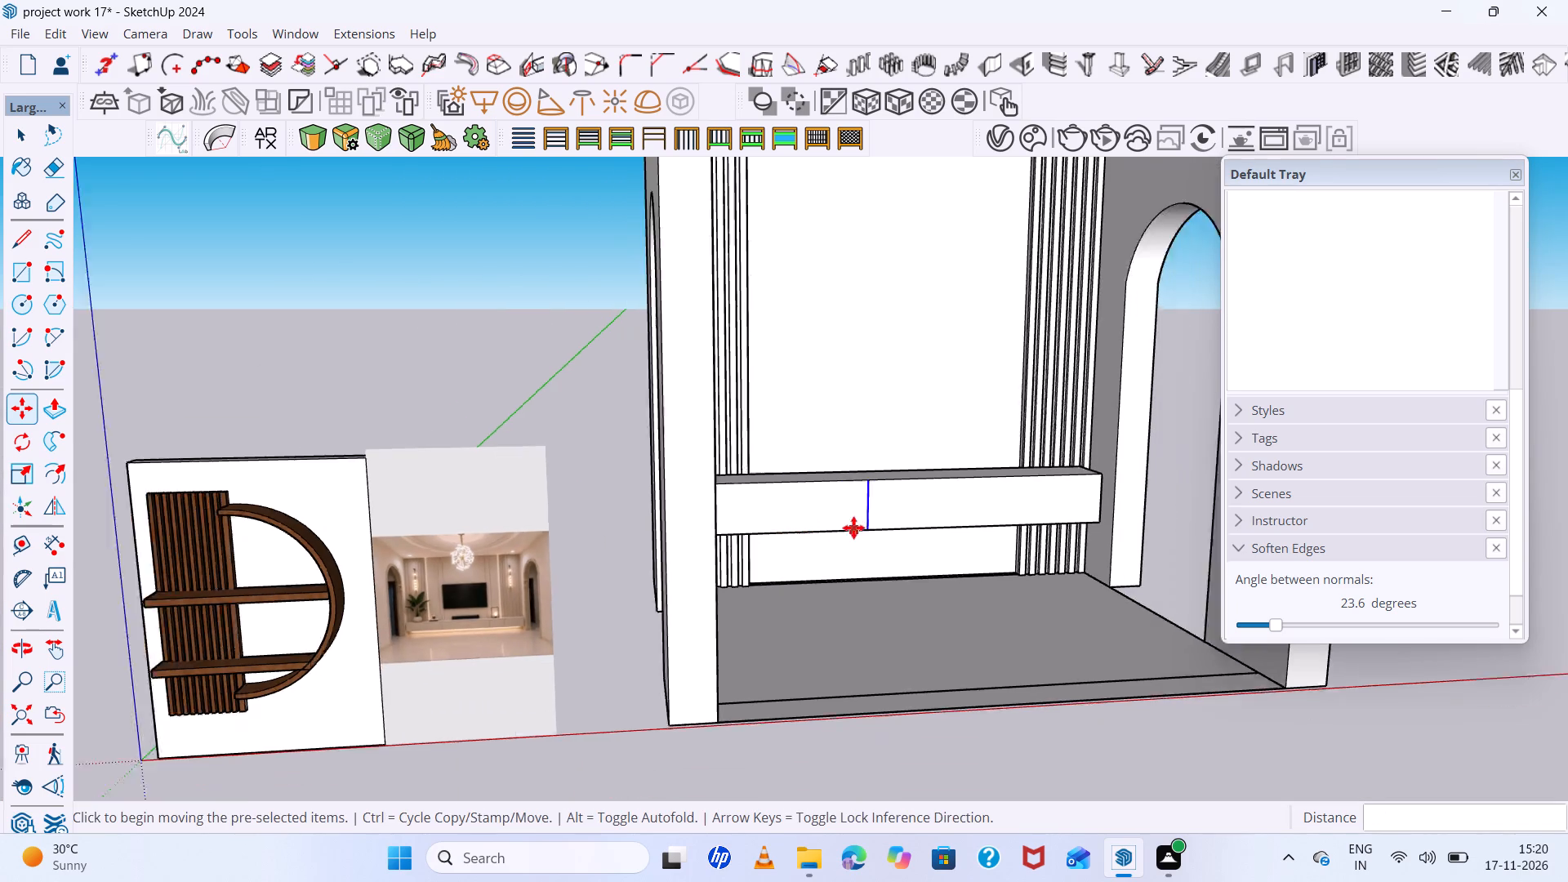
scroll(853, 528, down, 3)
scroll(801, 483, down, 3)
scroll(799, 483, up, 4)
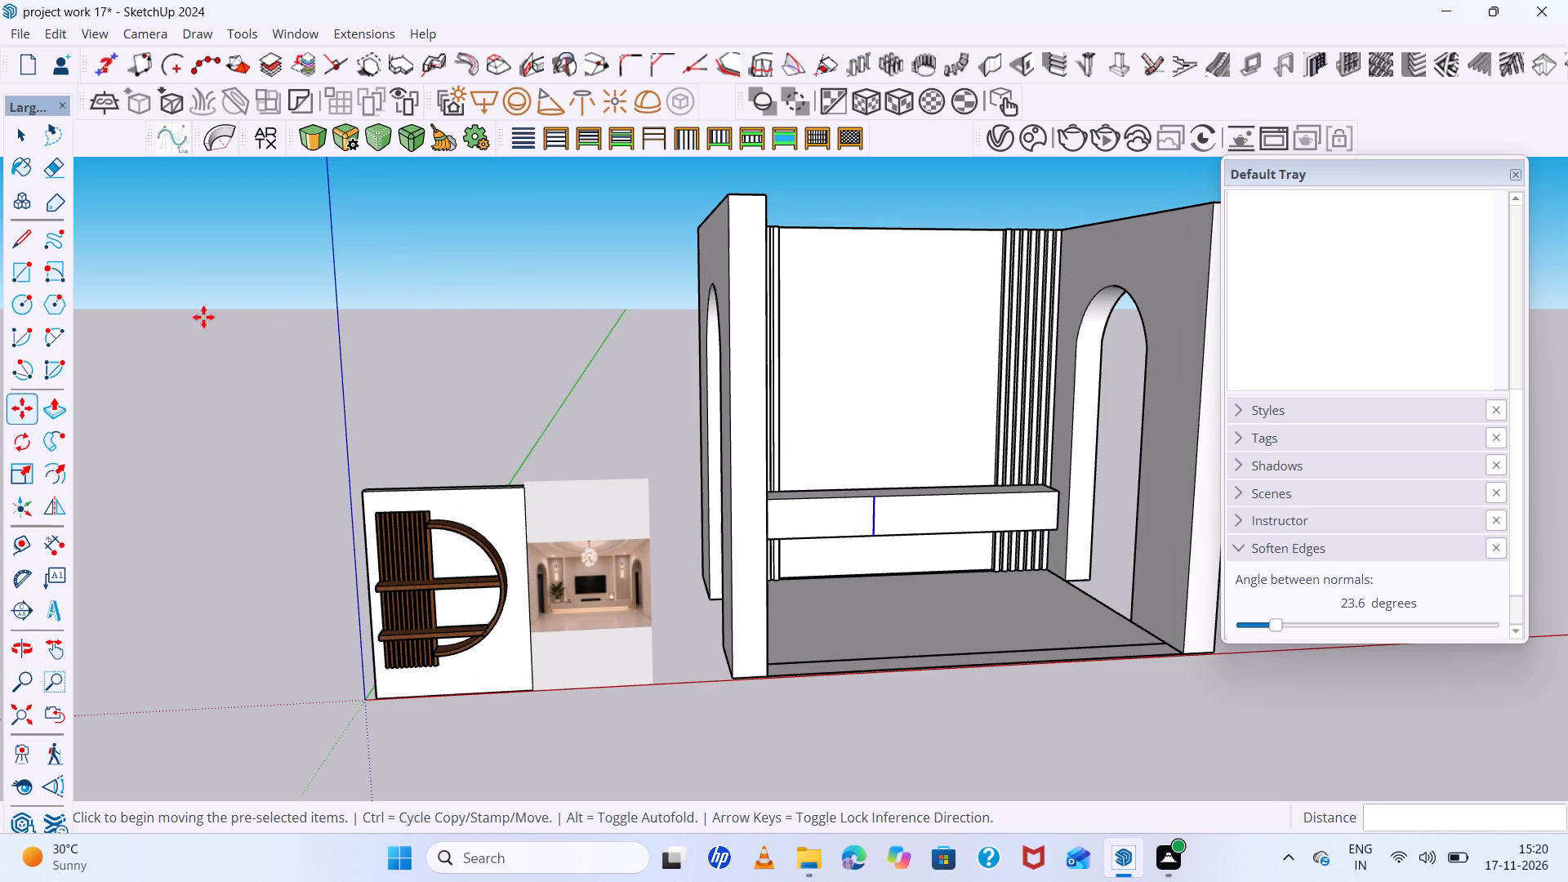
scroll(1022, 511, up, 10)
middle_drag(1082, 510, 927, 537)
scroll(1076, 552, up, 10)
key(space)
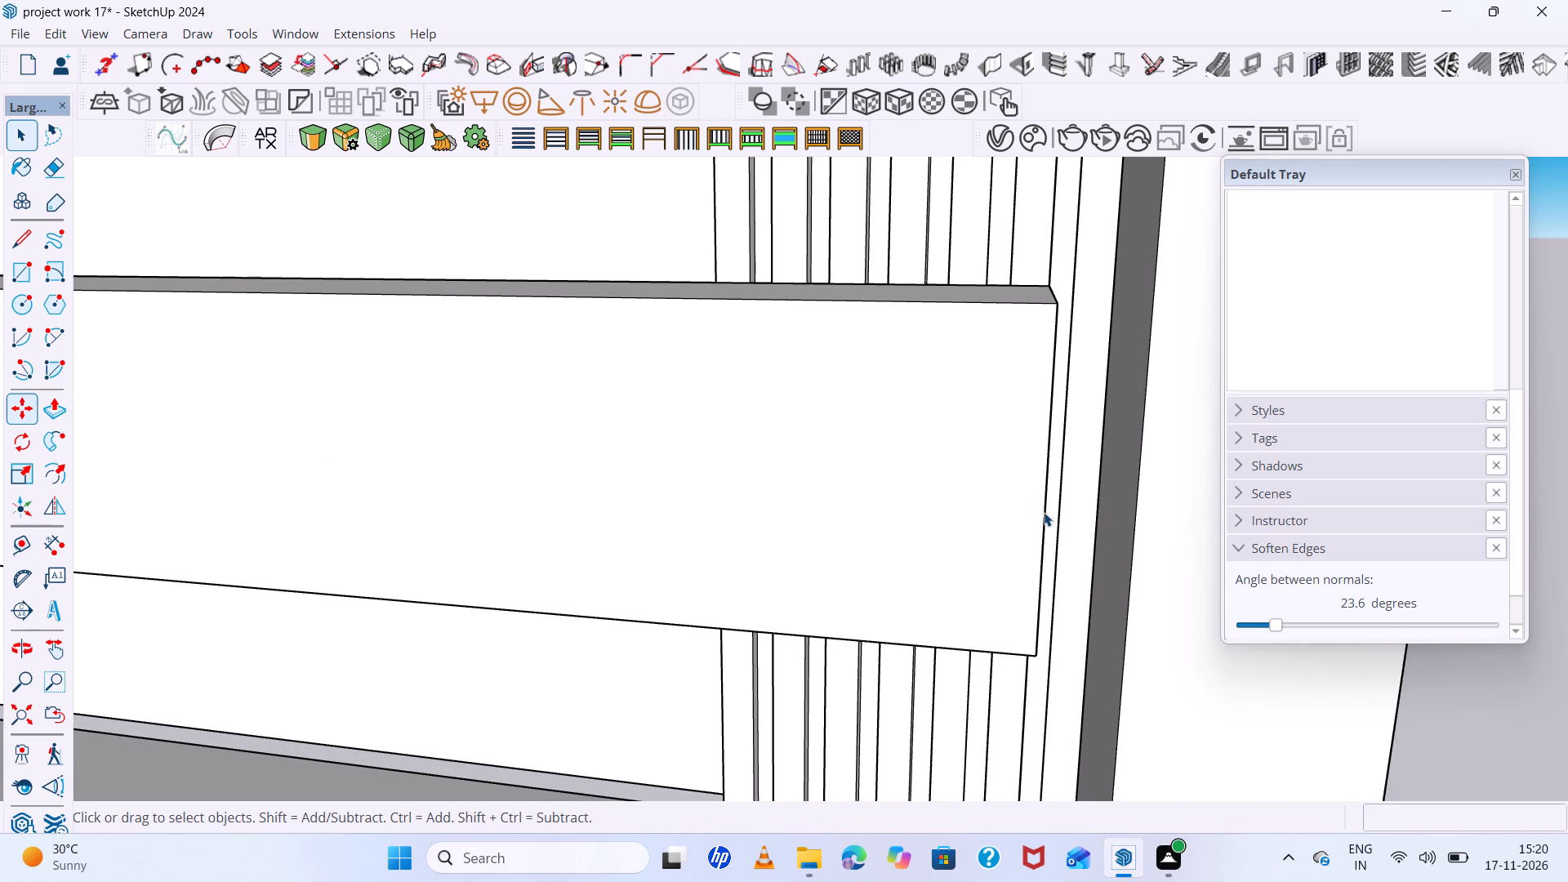
click(1044, 512)
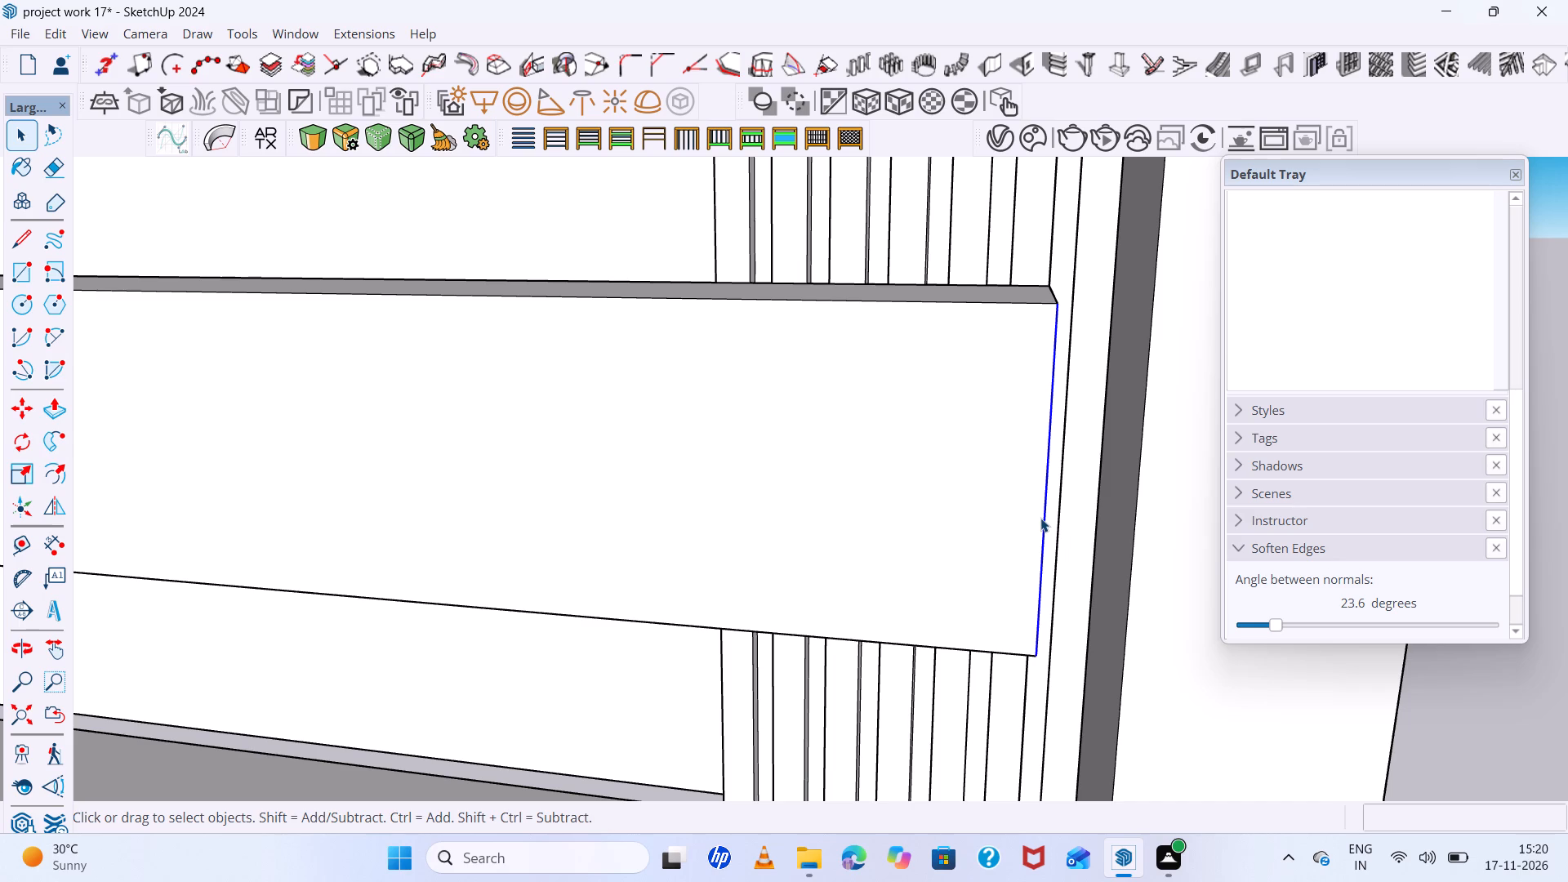
key(m)
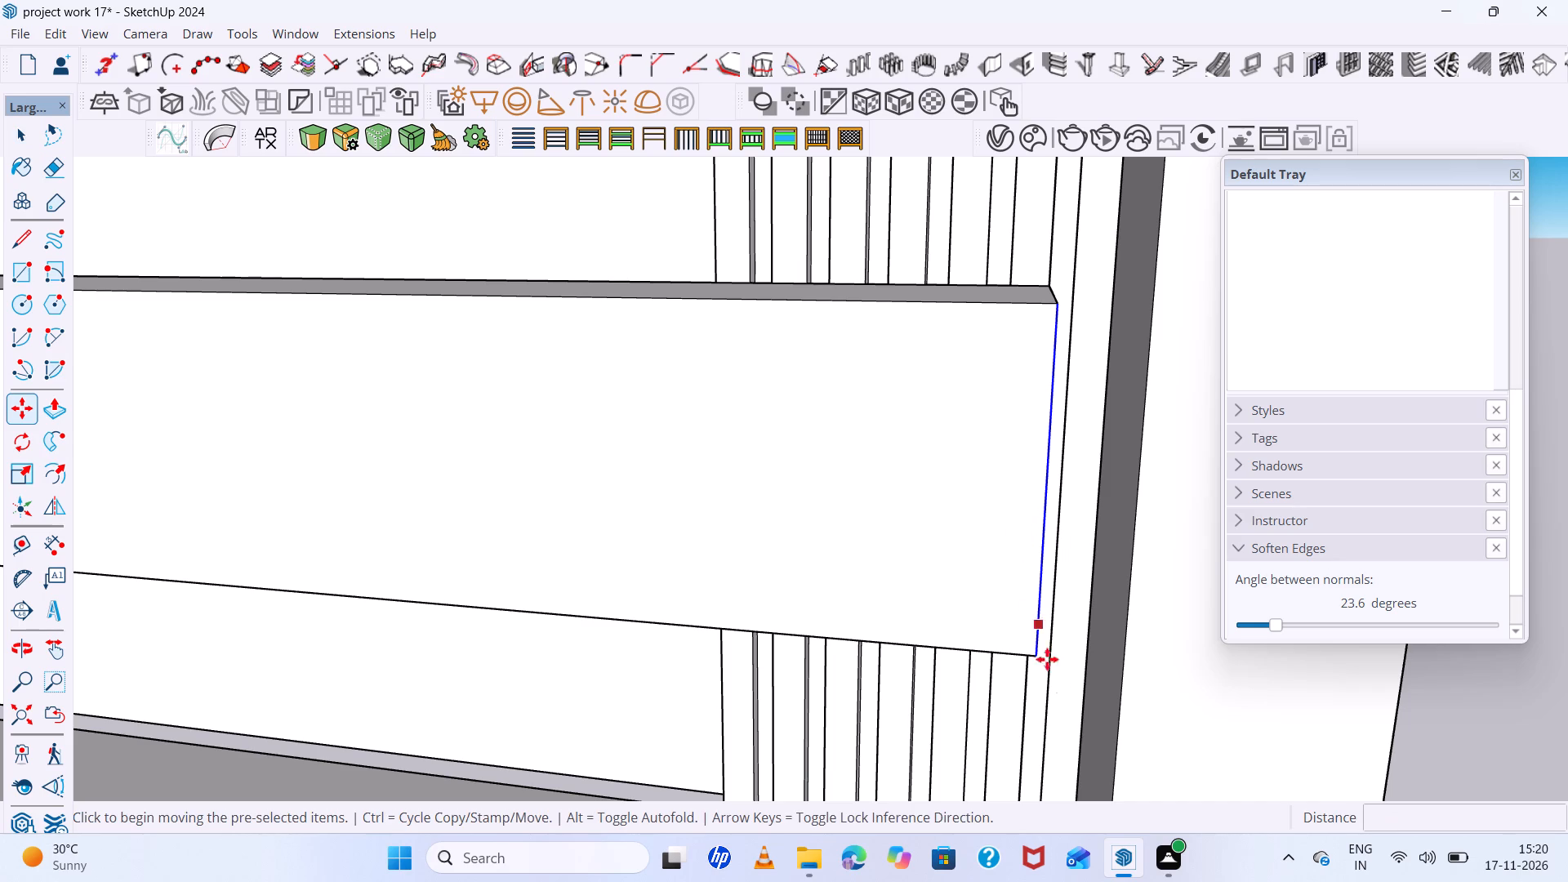
click(1034, 655)
scroll(944, 657, down, 7)
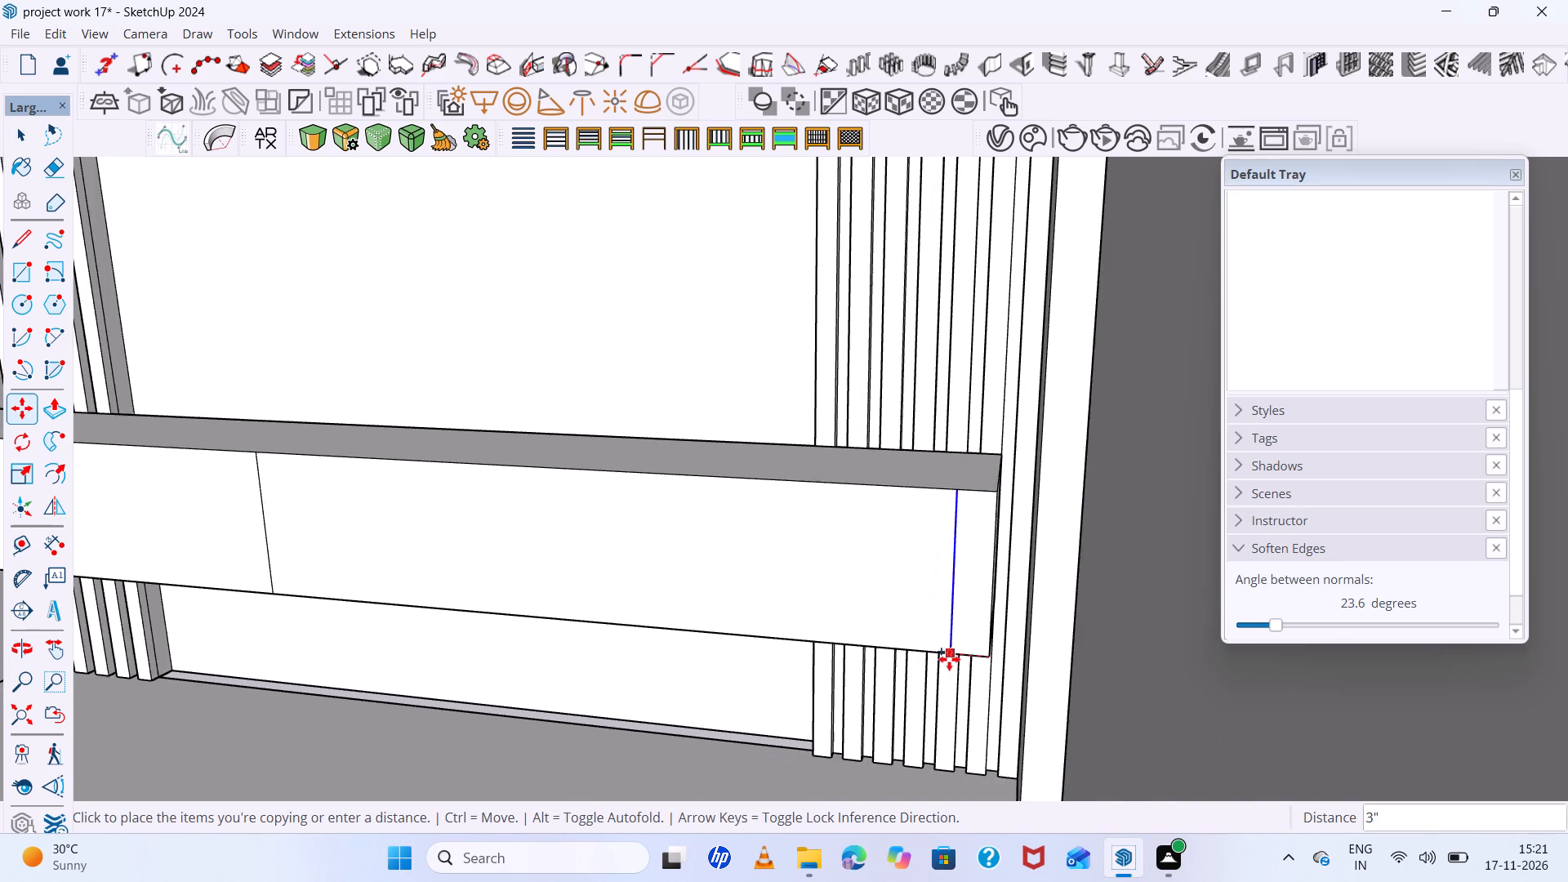
scroll(949, 659, down, 3)
scroll(524, 641, up, 4)
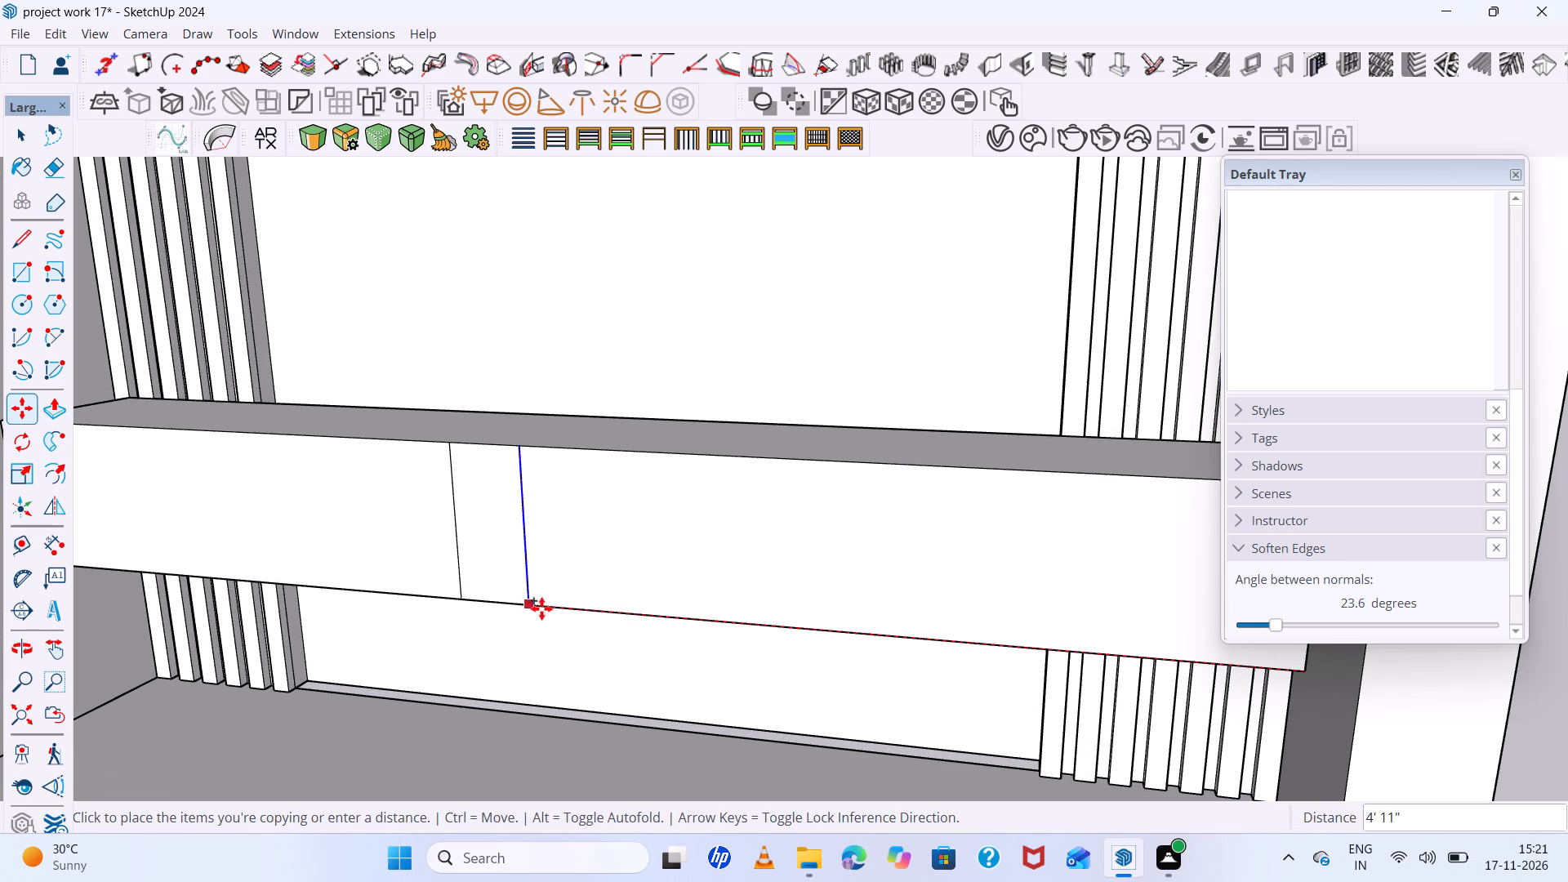
click(579, 610)
Examine how the low cabinet's front is divided in the reference photo.
scroll(540, 594, down, 12)
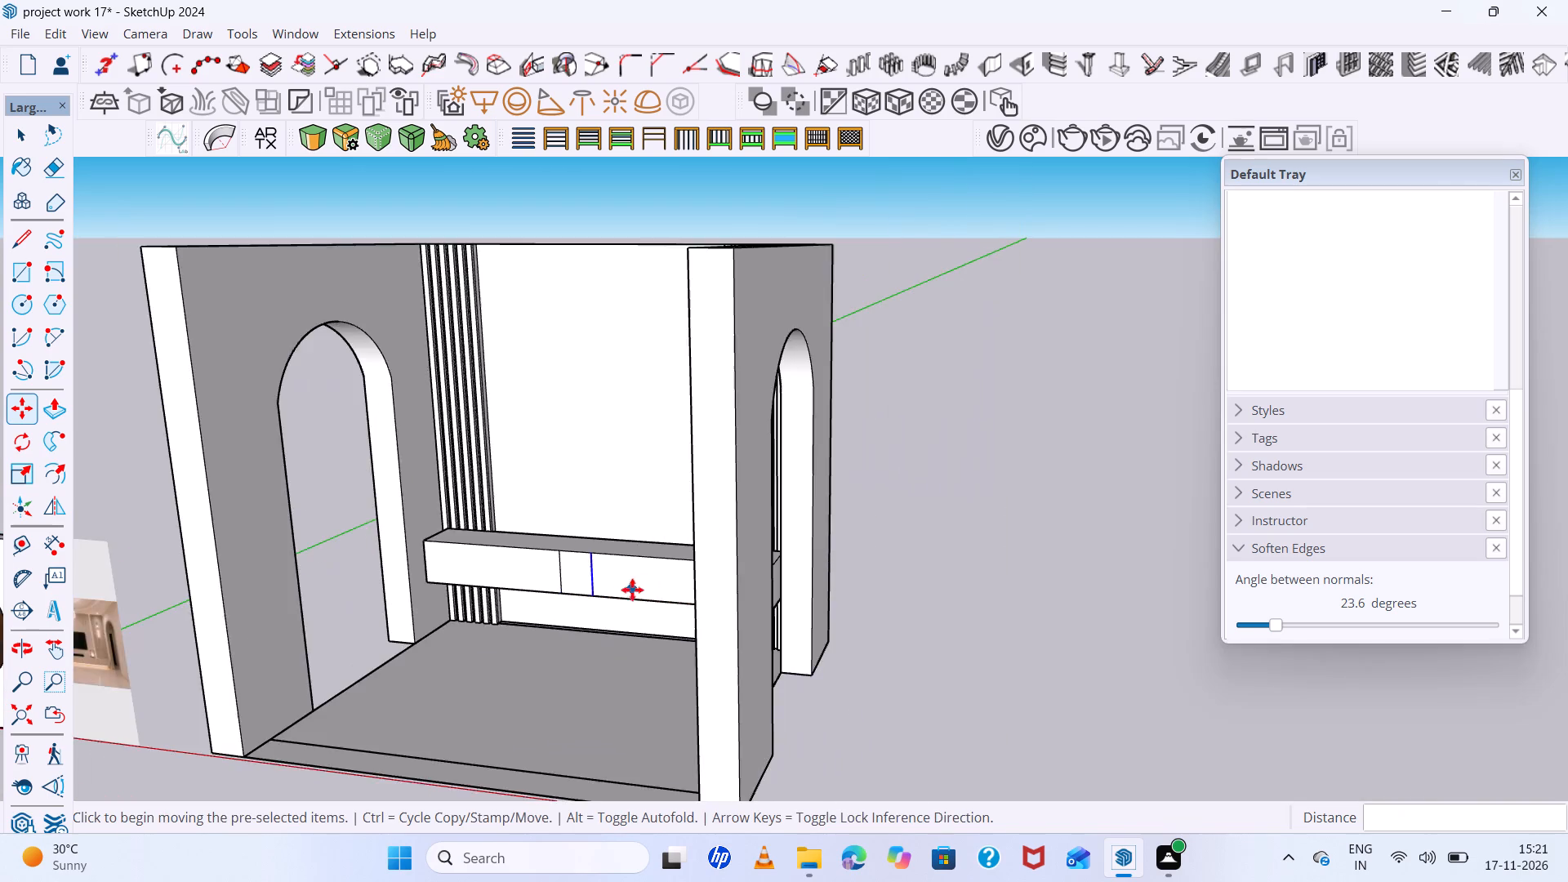
scroll(632, 590, down, 7)
middle_drag(605, 610, 649, 559)
scroll(296, 668, up, 20)
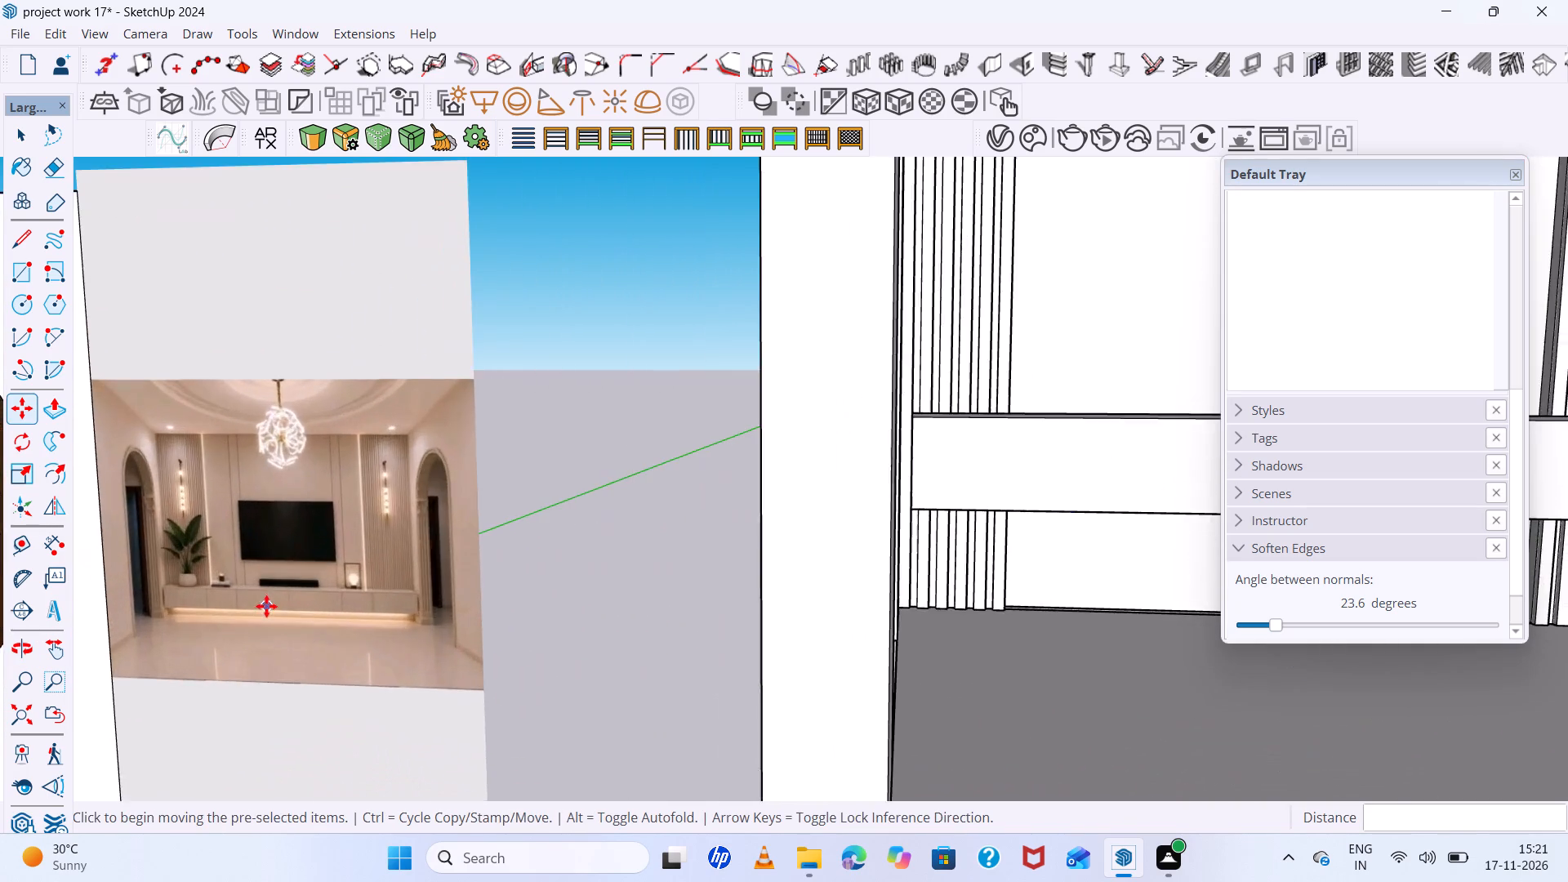
scroll(266, 606, up, 12)
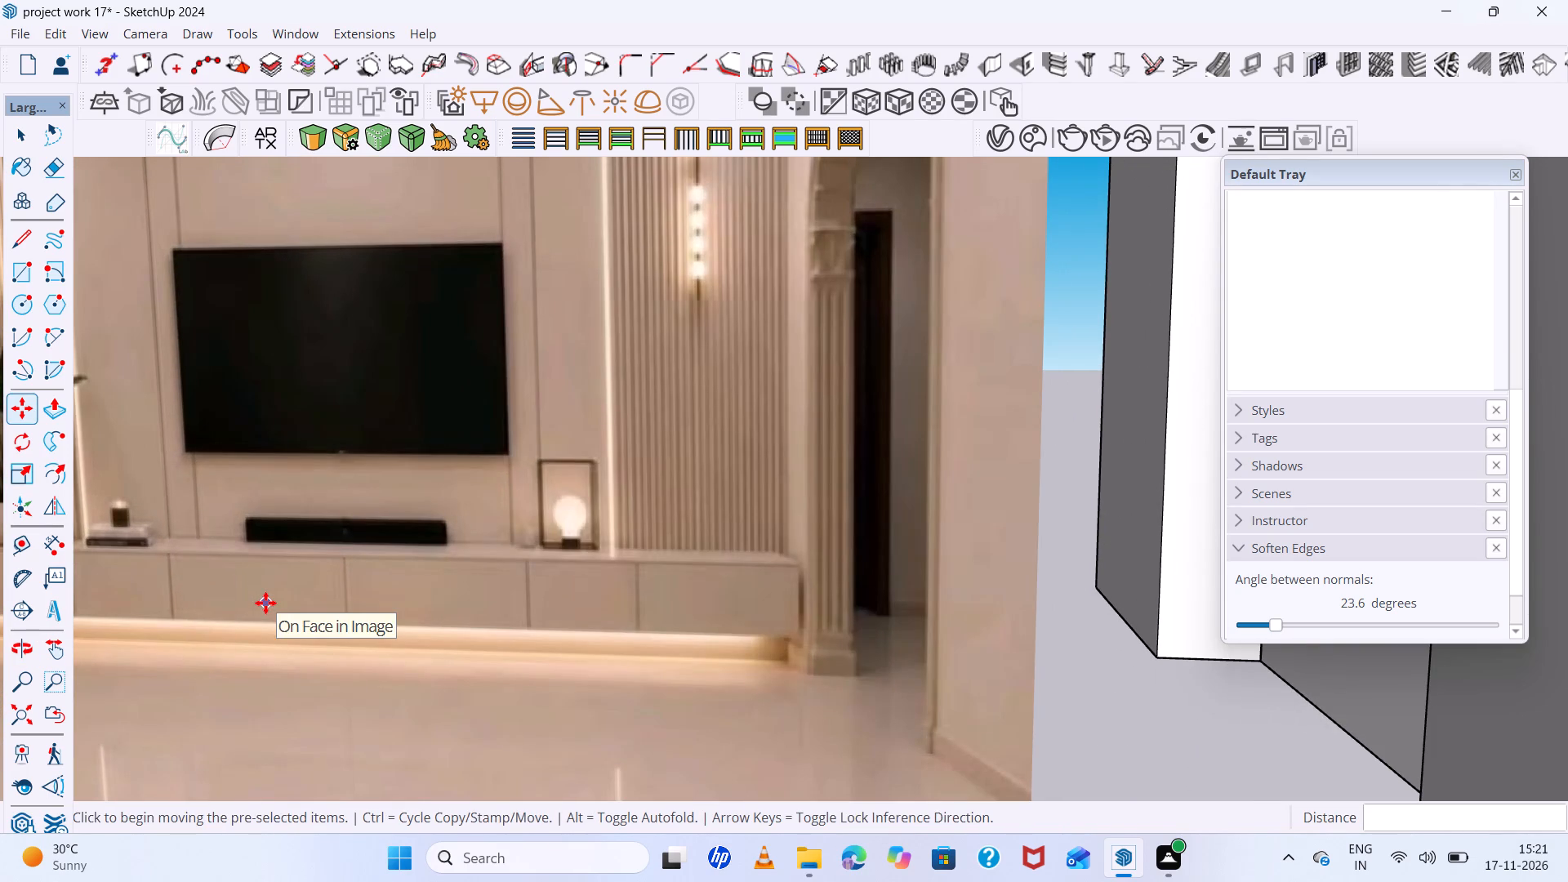
scroll(265, 603, up, 6)
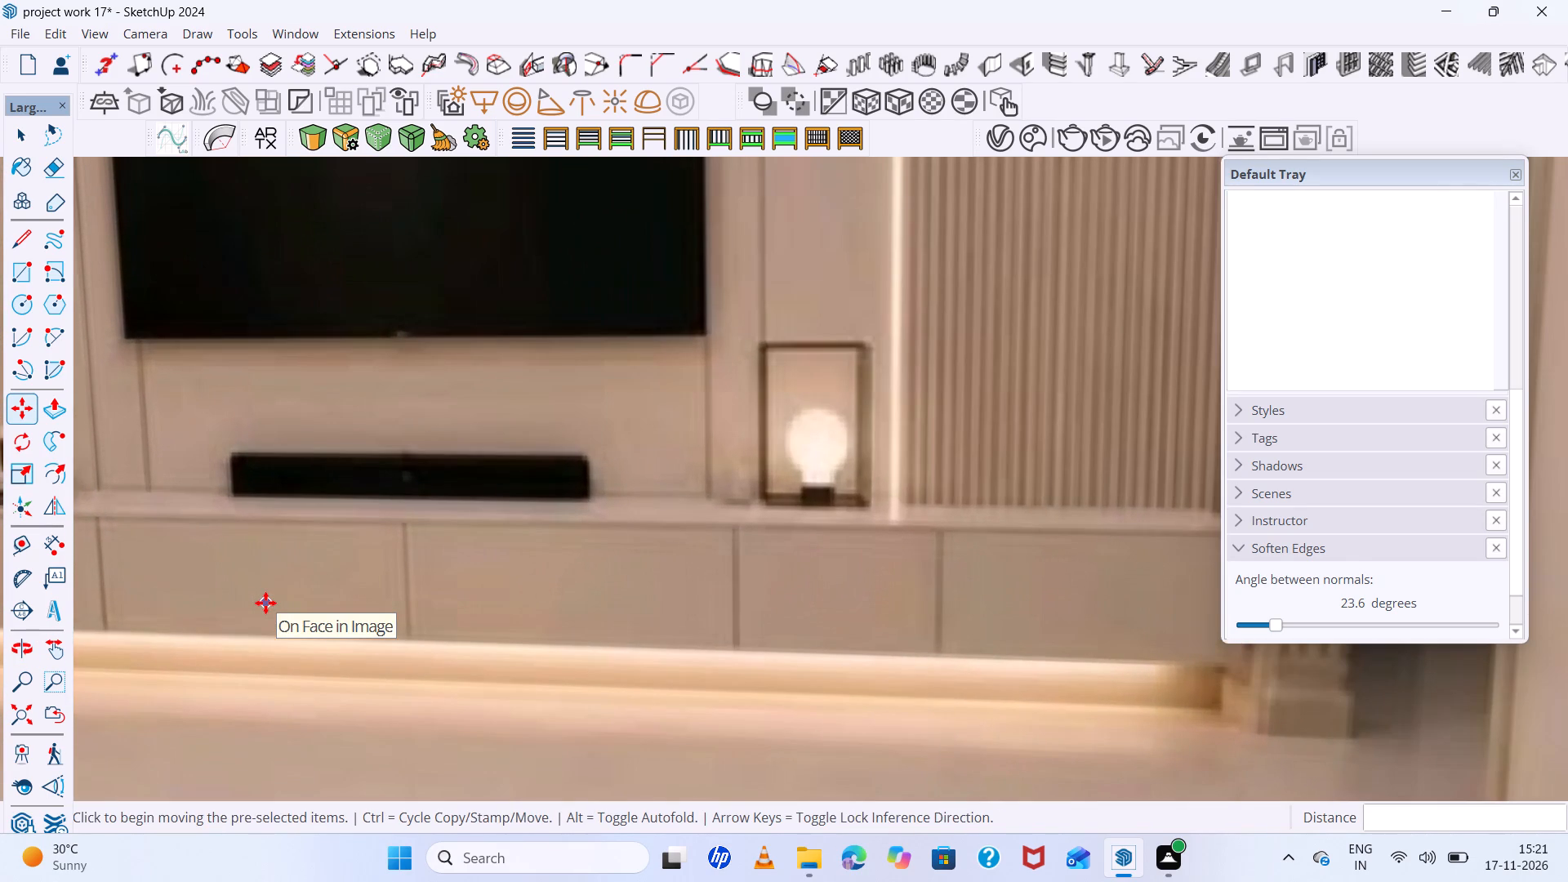
scroll(265, 603, up, 1)
scroll(265, 603, down, 1)
scroll(265, 603, up, 1)
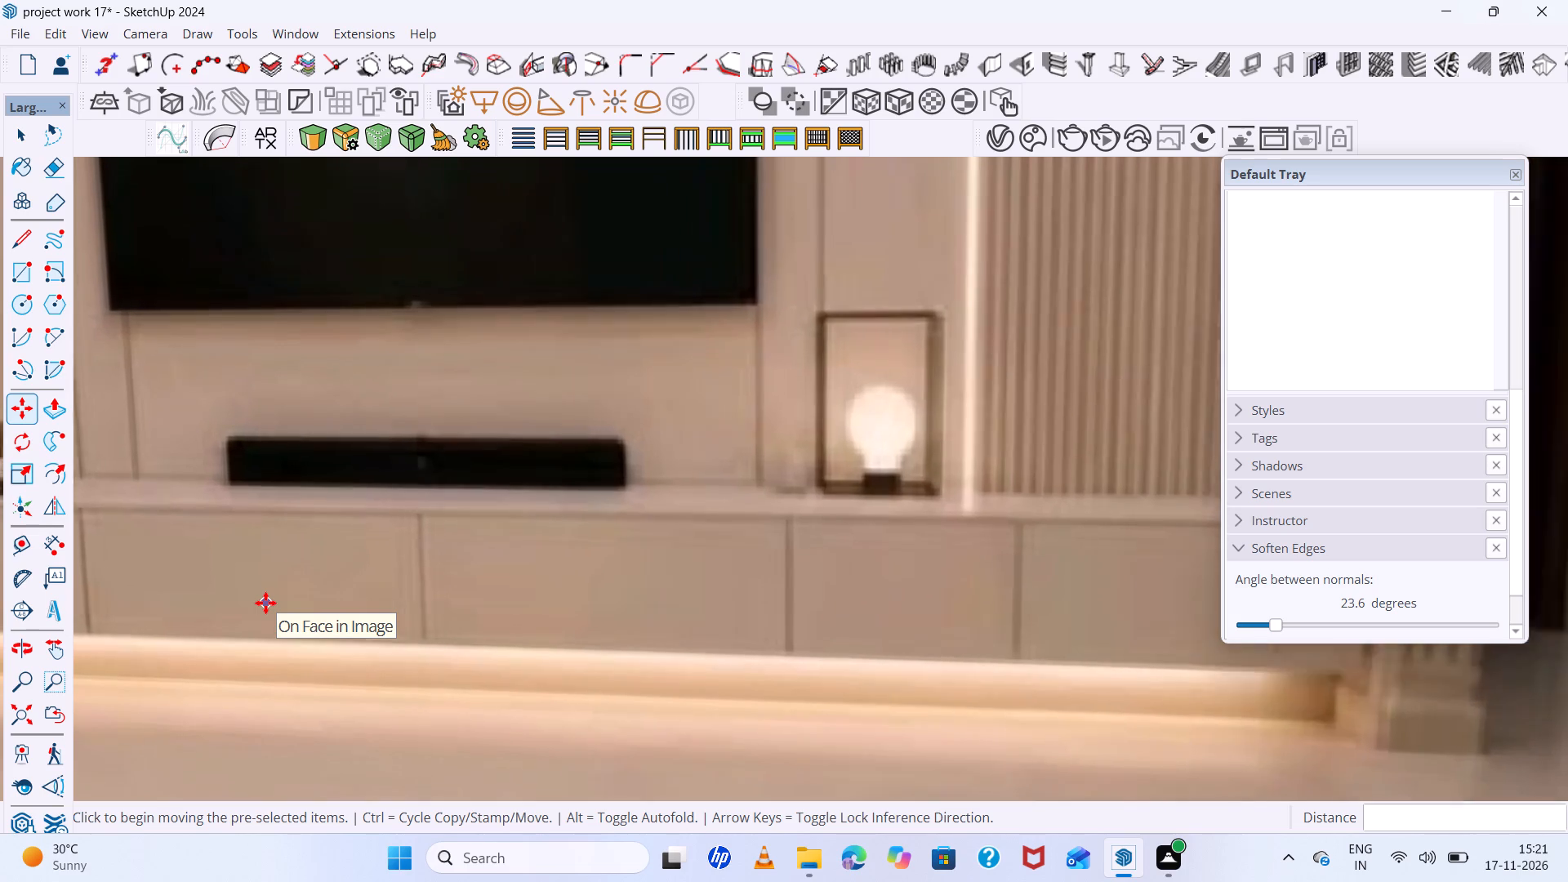
scroll(265, 603, up, 4)
scroll(265, 603, down, 16)
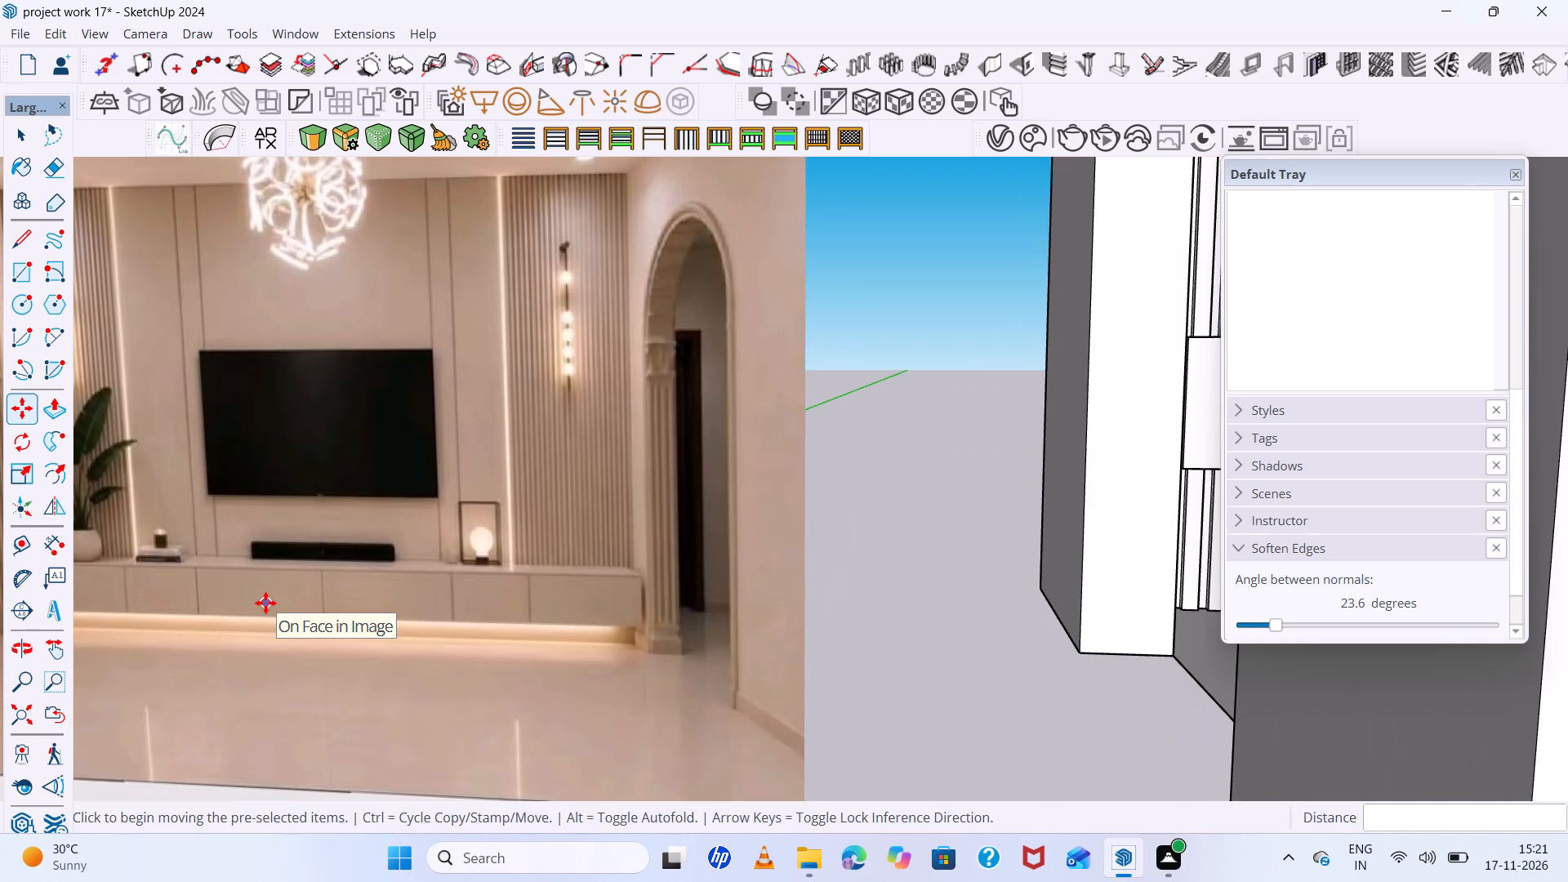
scroll(265, 603, down, 7)
scroll(79, 546, up, 4)
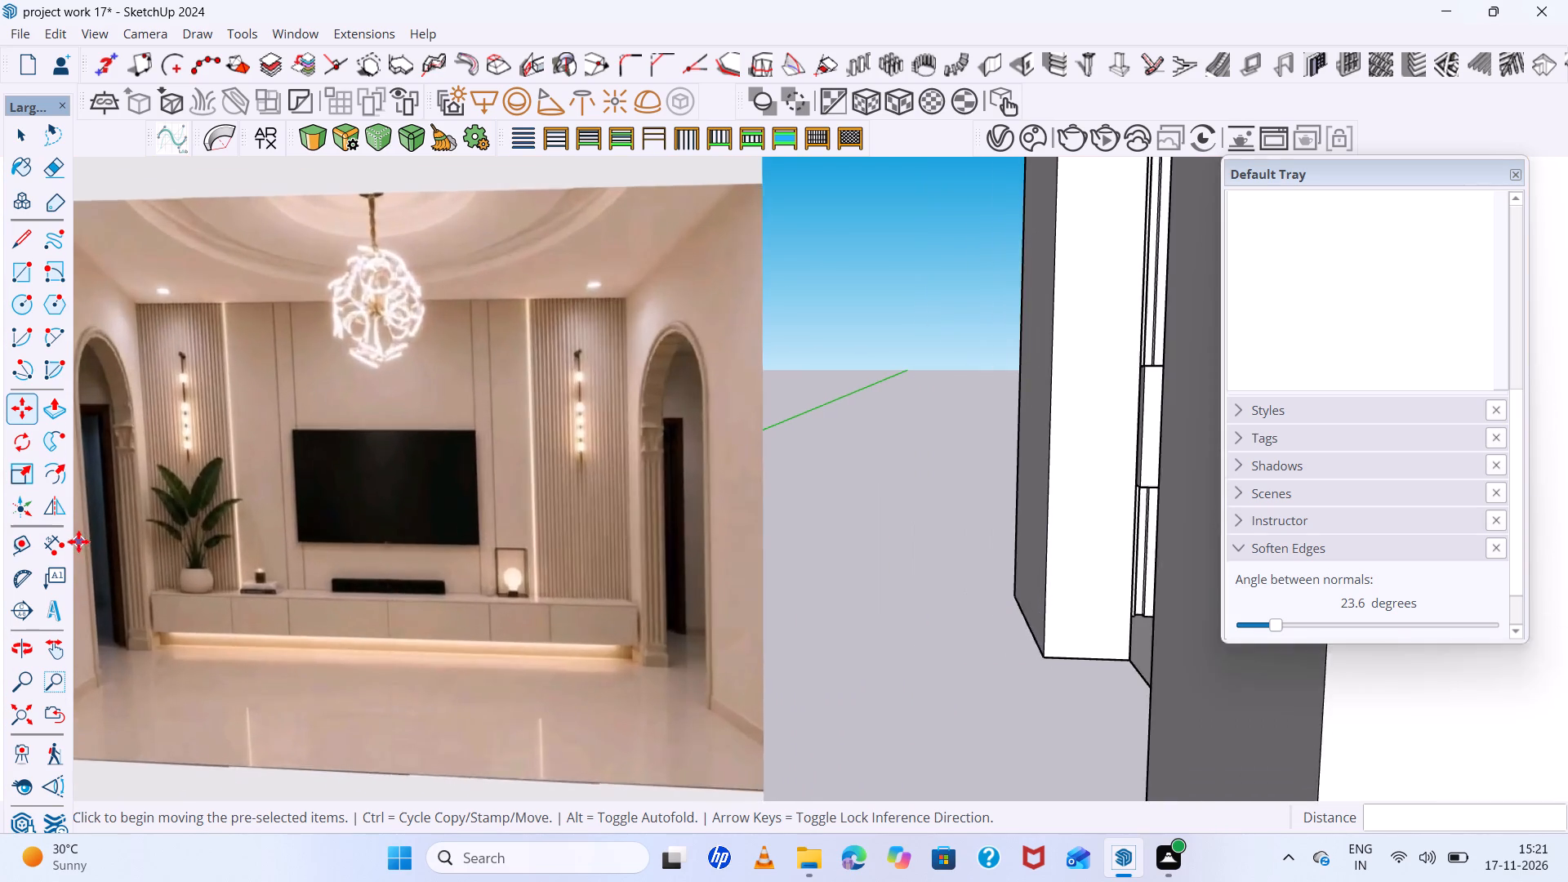
scroll(78, 541, down, 18)
Copy the cabinet front's left vertical edge about 1' 6" inward along the bottom edge as a new division line.
scroll(810, 564, up, 6)
scroll(730, 503, up, 2)
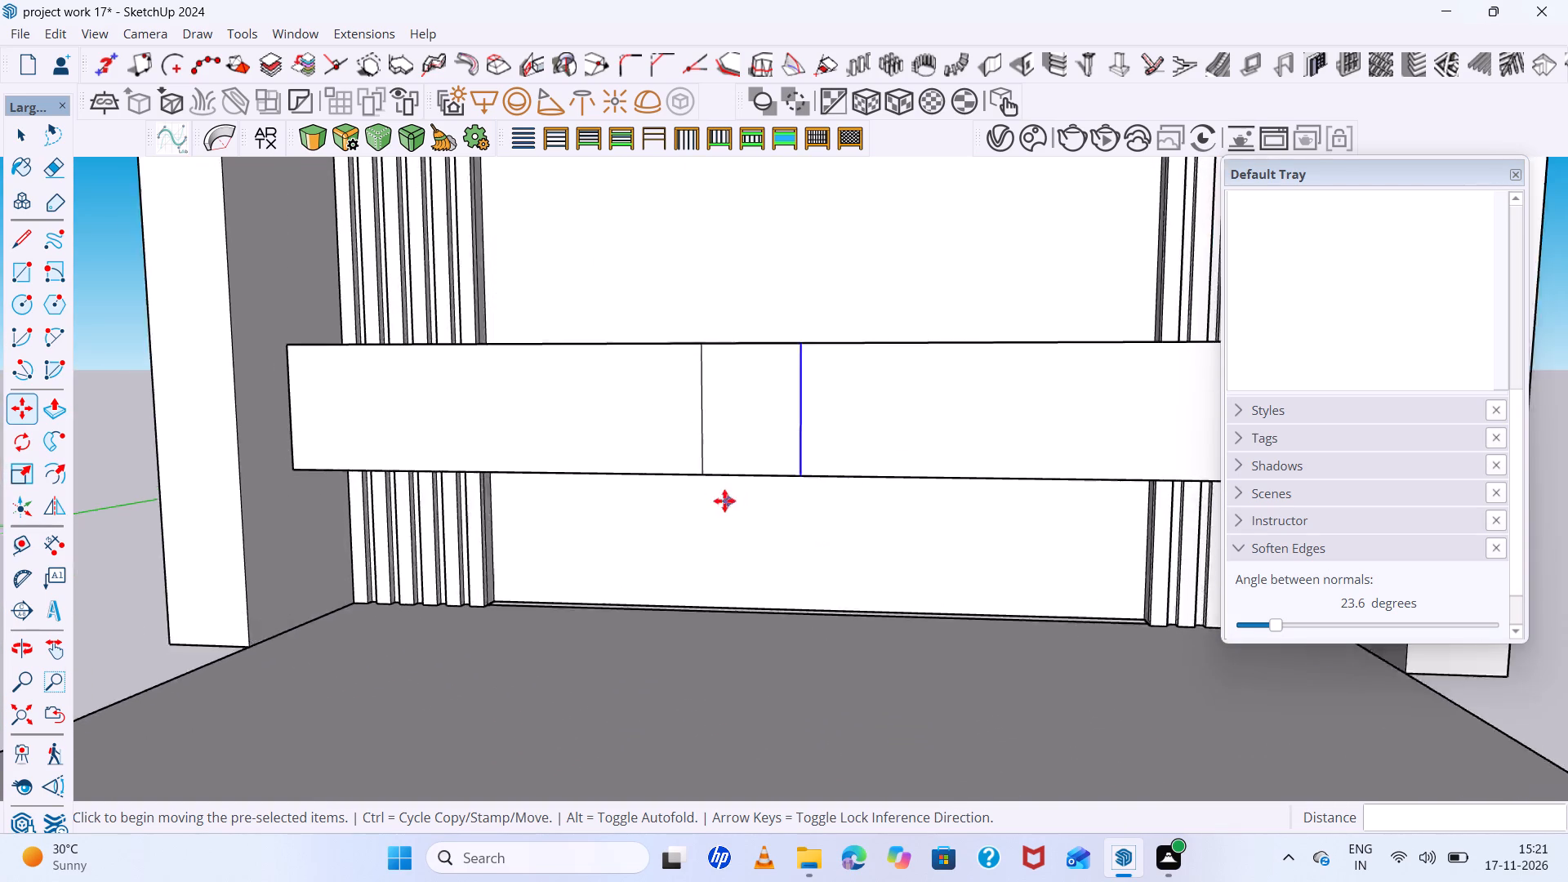
scroll(724, 501, up, 4)
scroll(704, 496, down, 6)
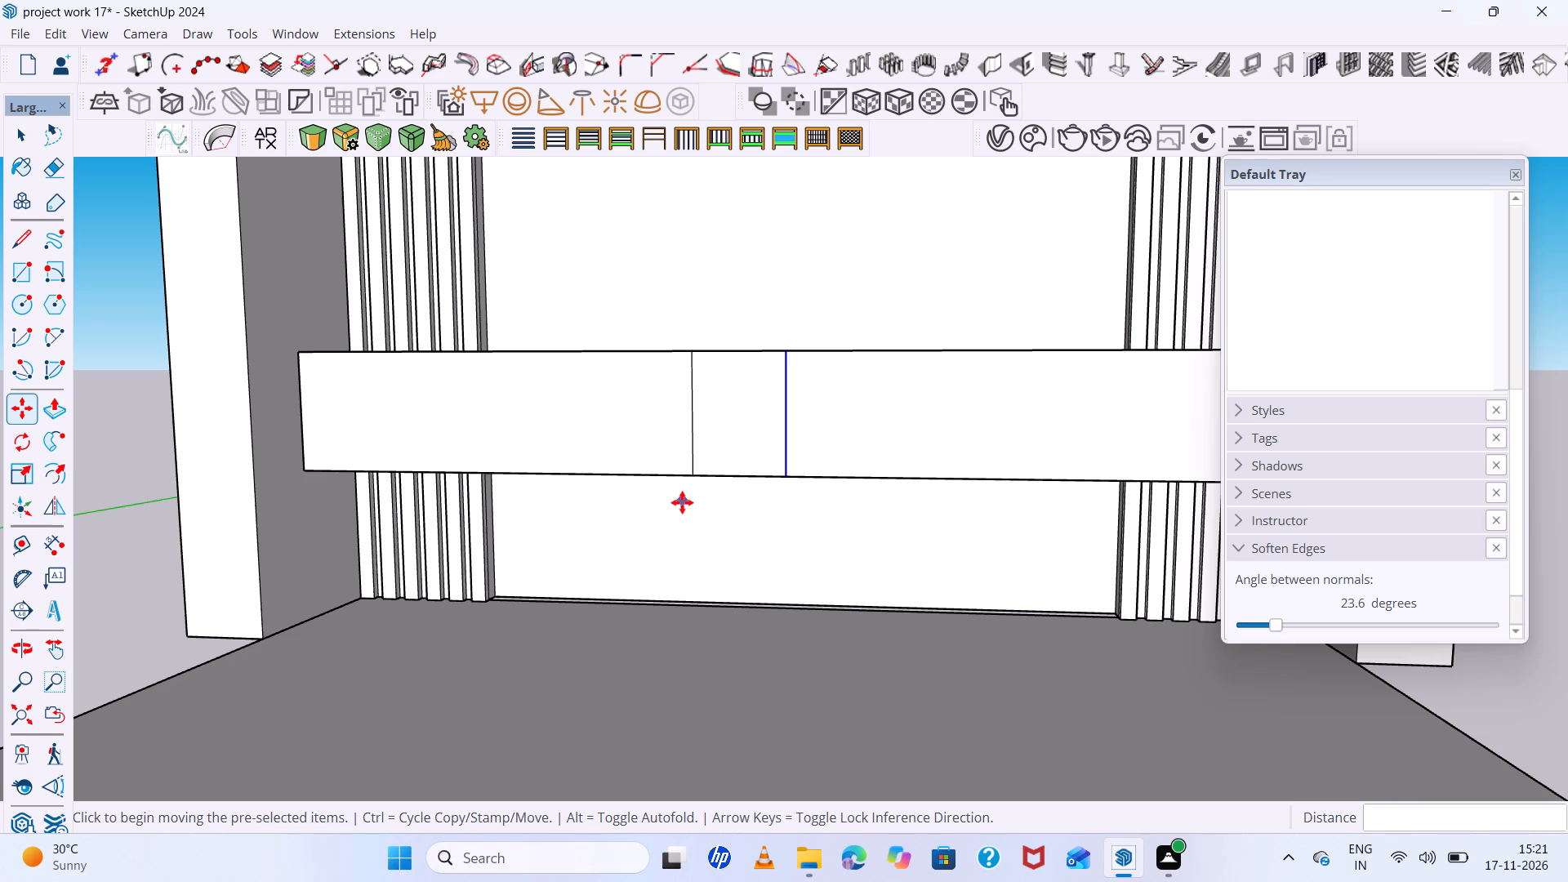
scroll(352, 434, up, 4)
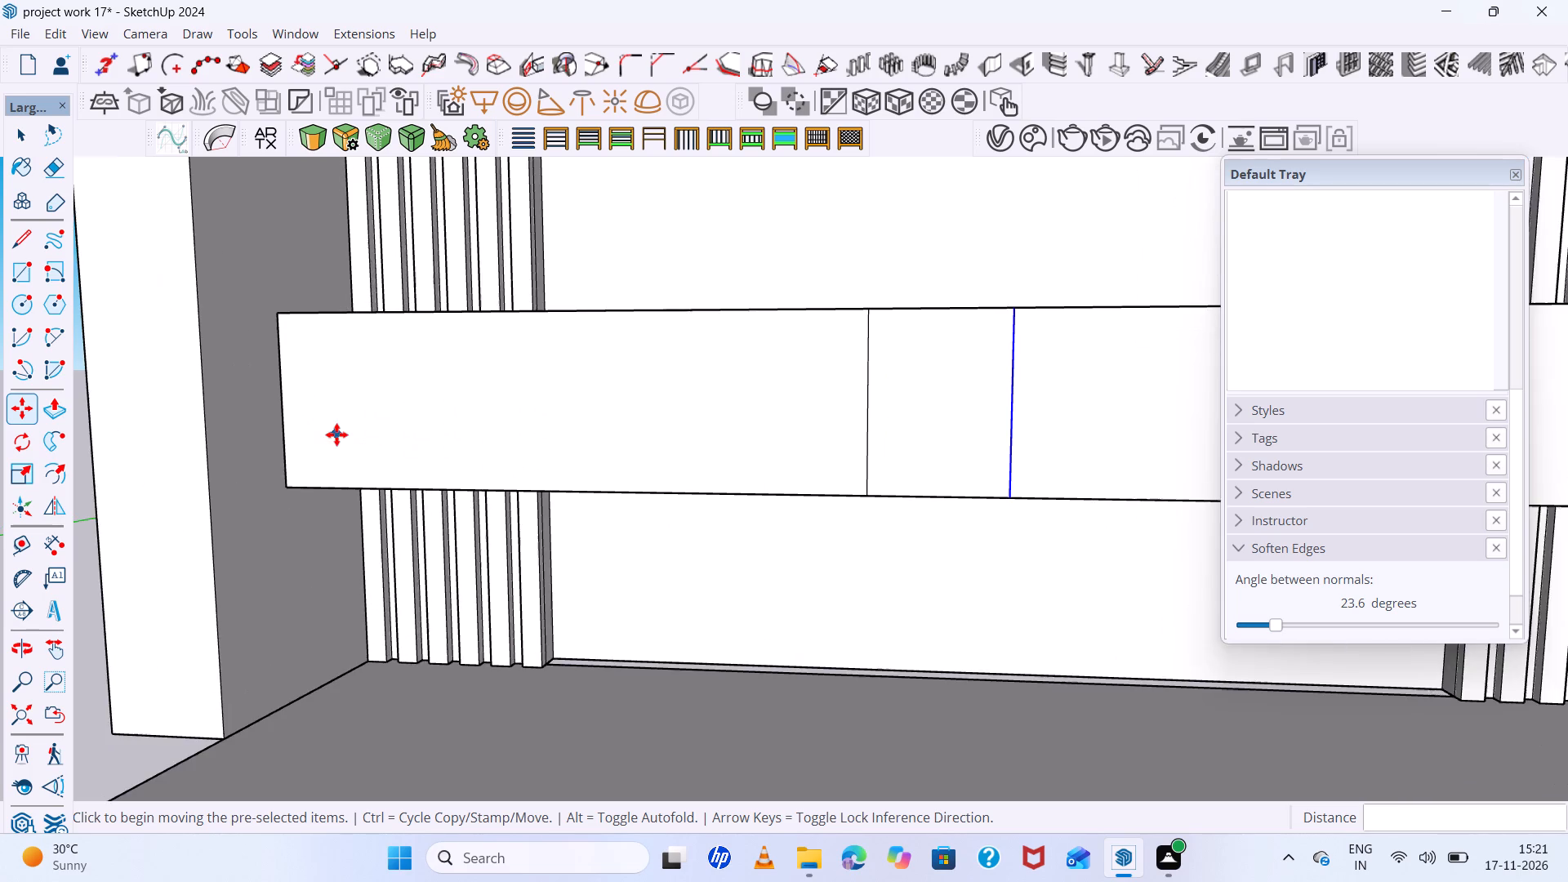
middle_drag(338, 439, 503, 526)
scroll(310, 511, up, 5)
key(space)
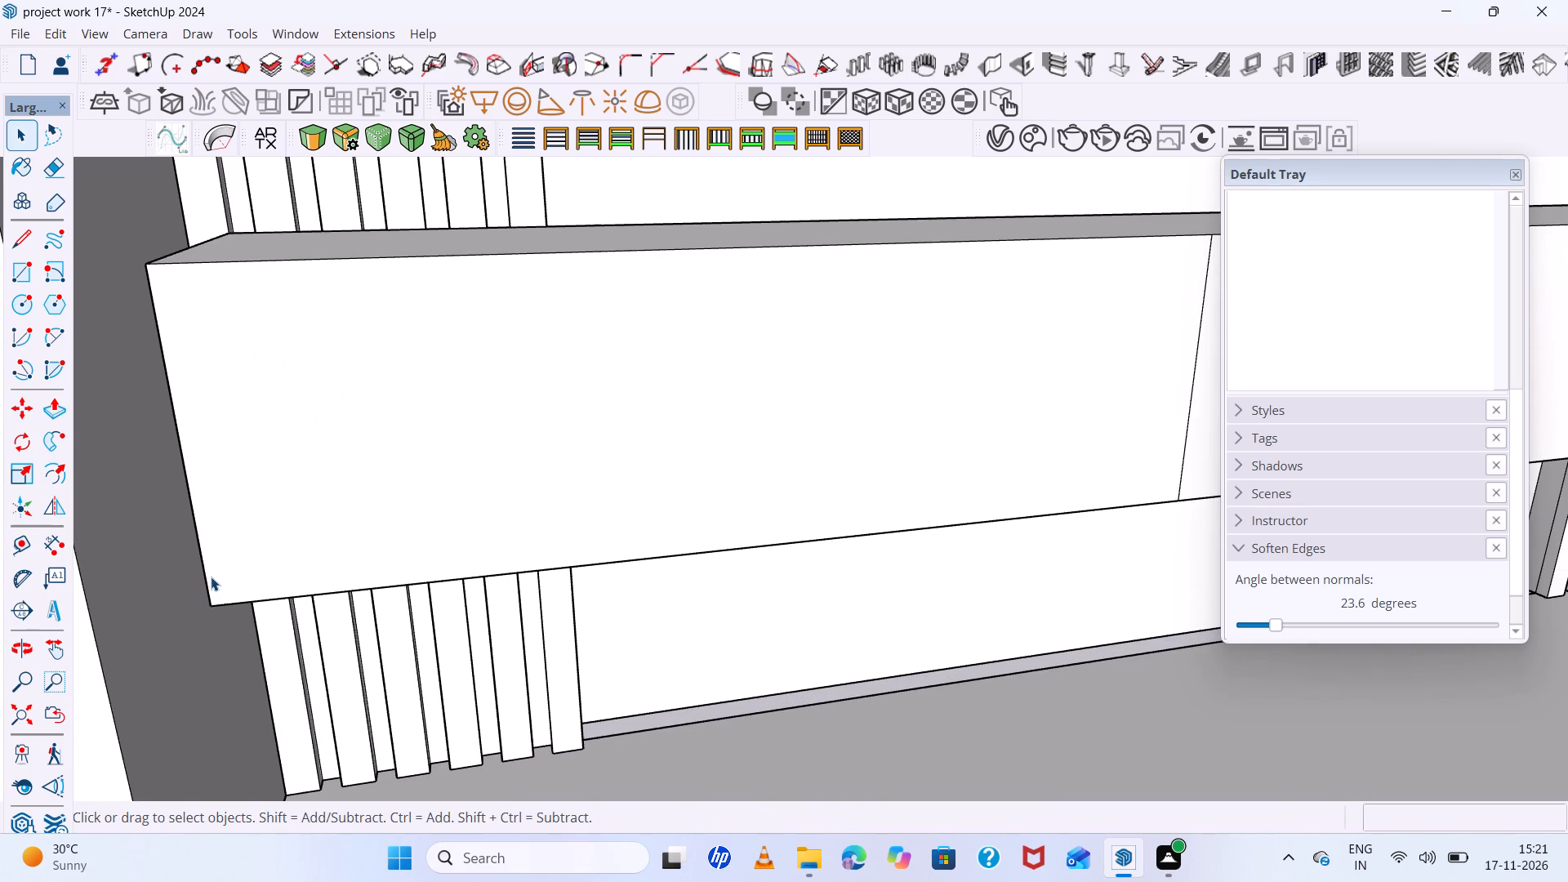
click(208, 588)
key(m)
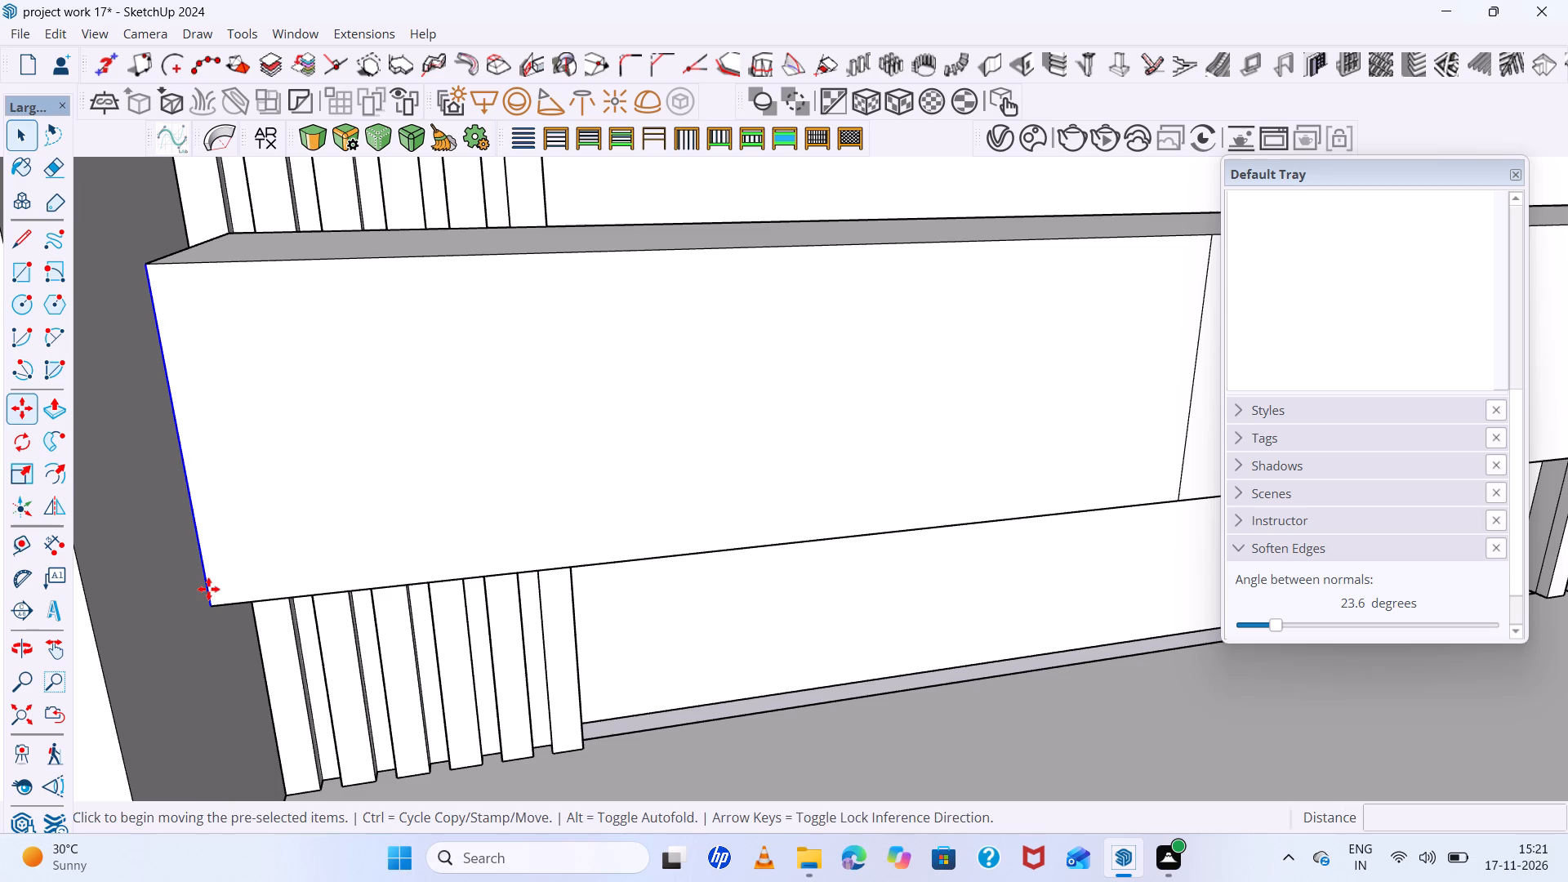
click(207, 604)
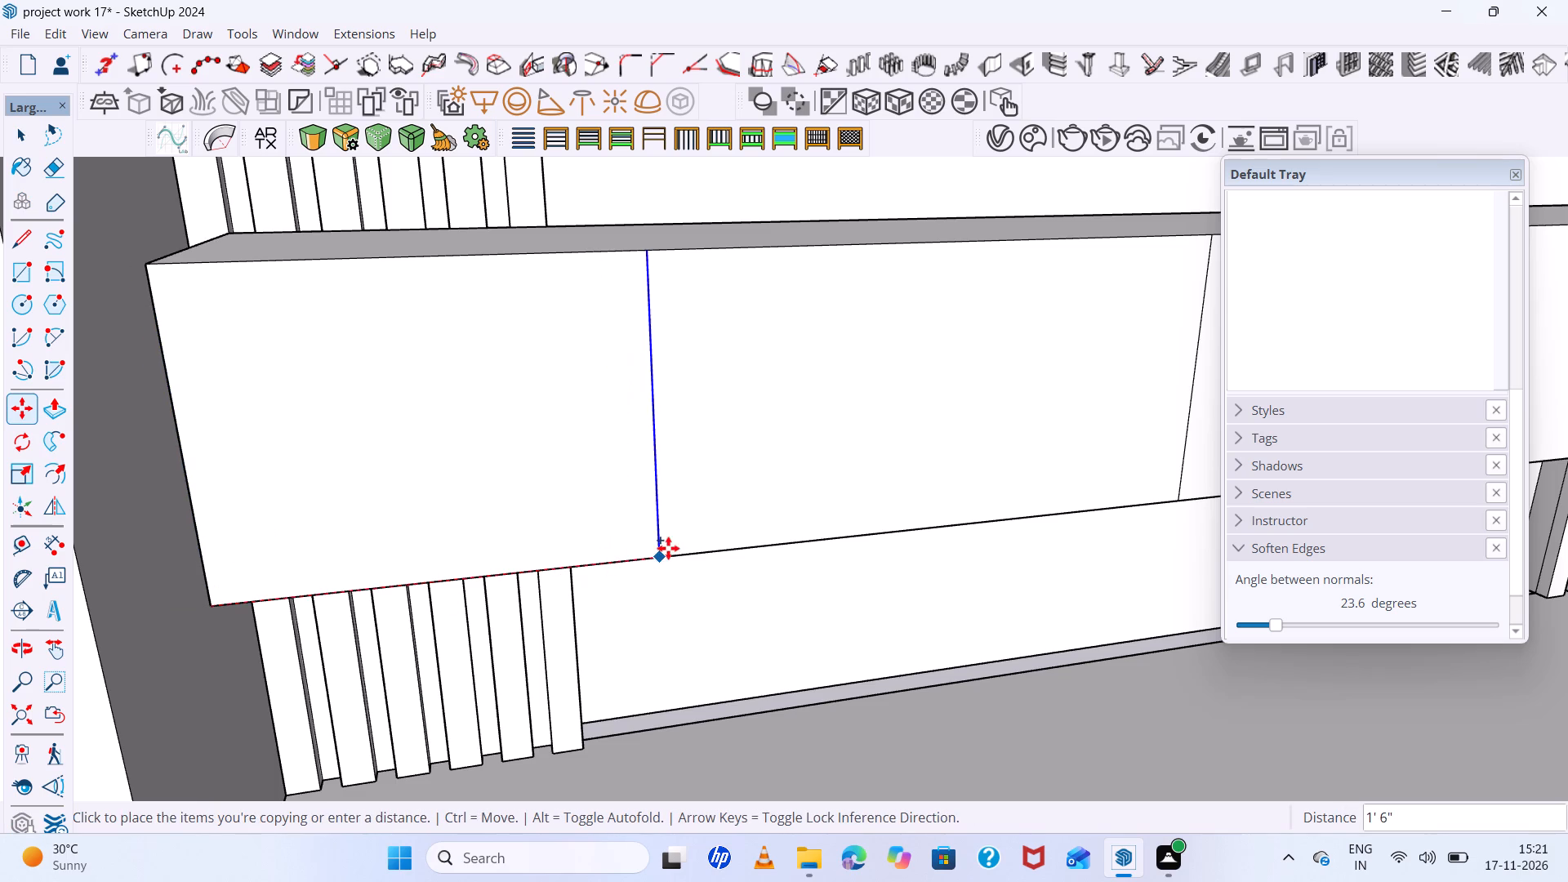
click(682, 555)
Shift the new left division line slightly further toward the cabinet's centre along the bottom edge.
scroll(448, 524, down, 6)
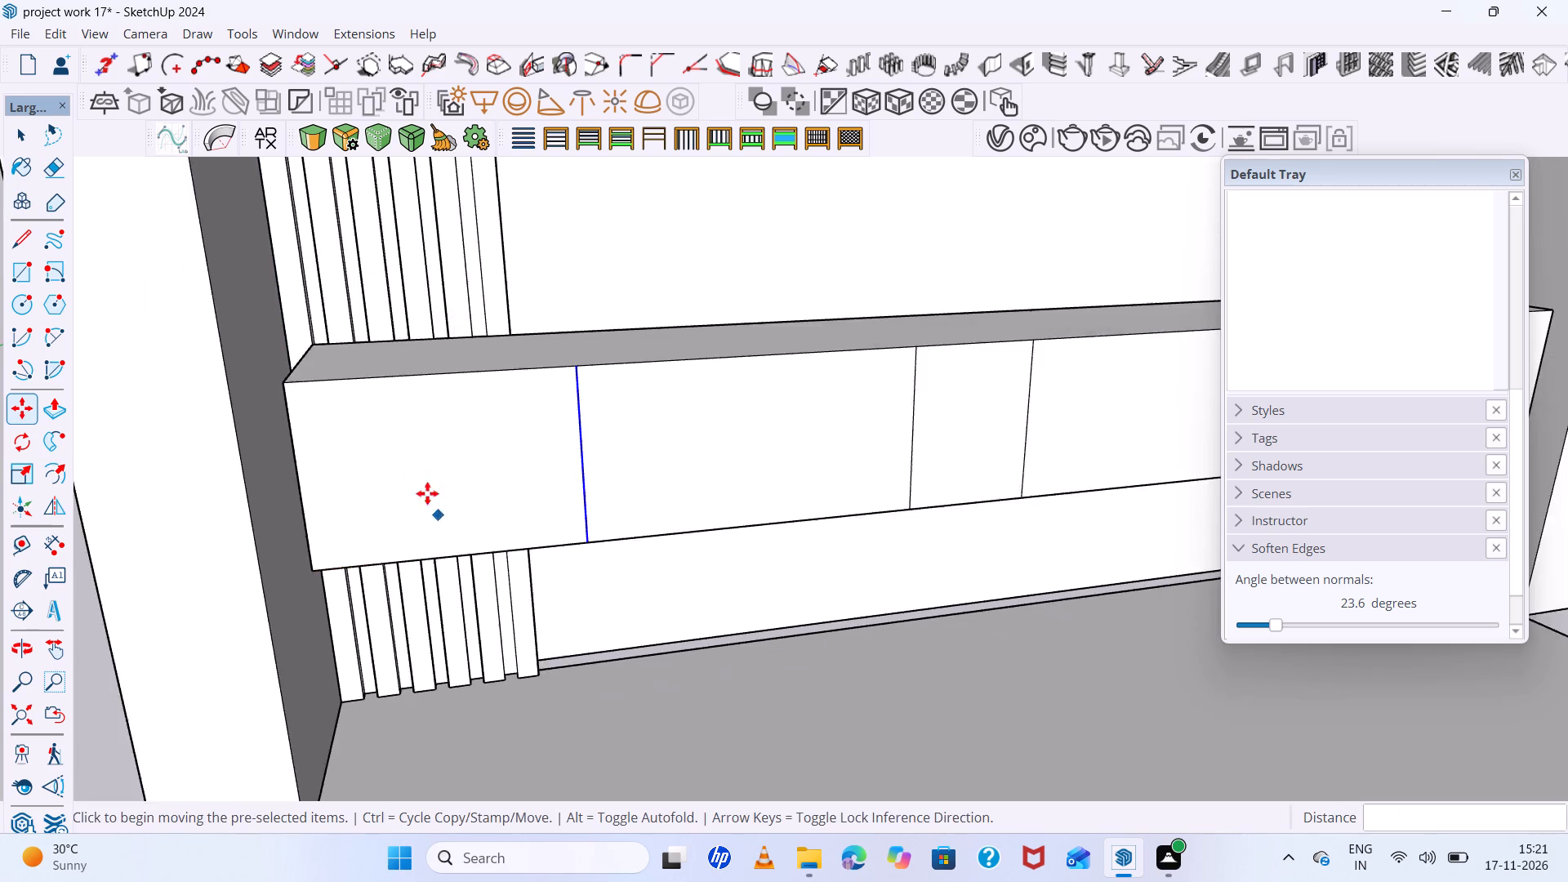
scroll(427, 493, down, 7)
middle_drag(527, 507, 515, 414)
scroll(501, 483, up, 11)
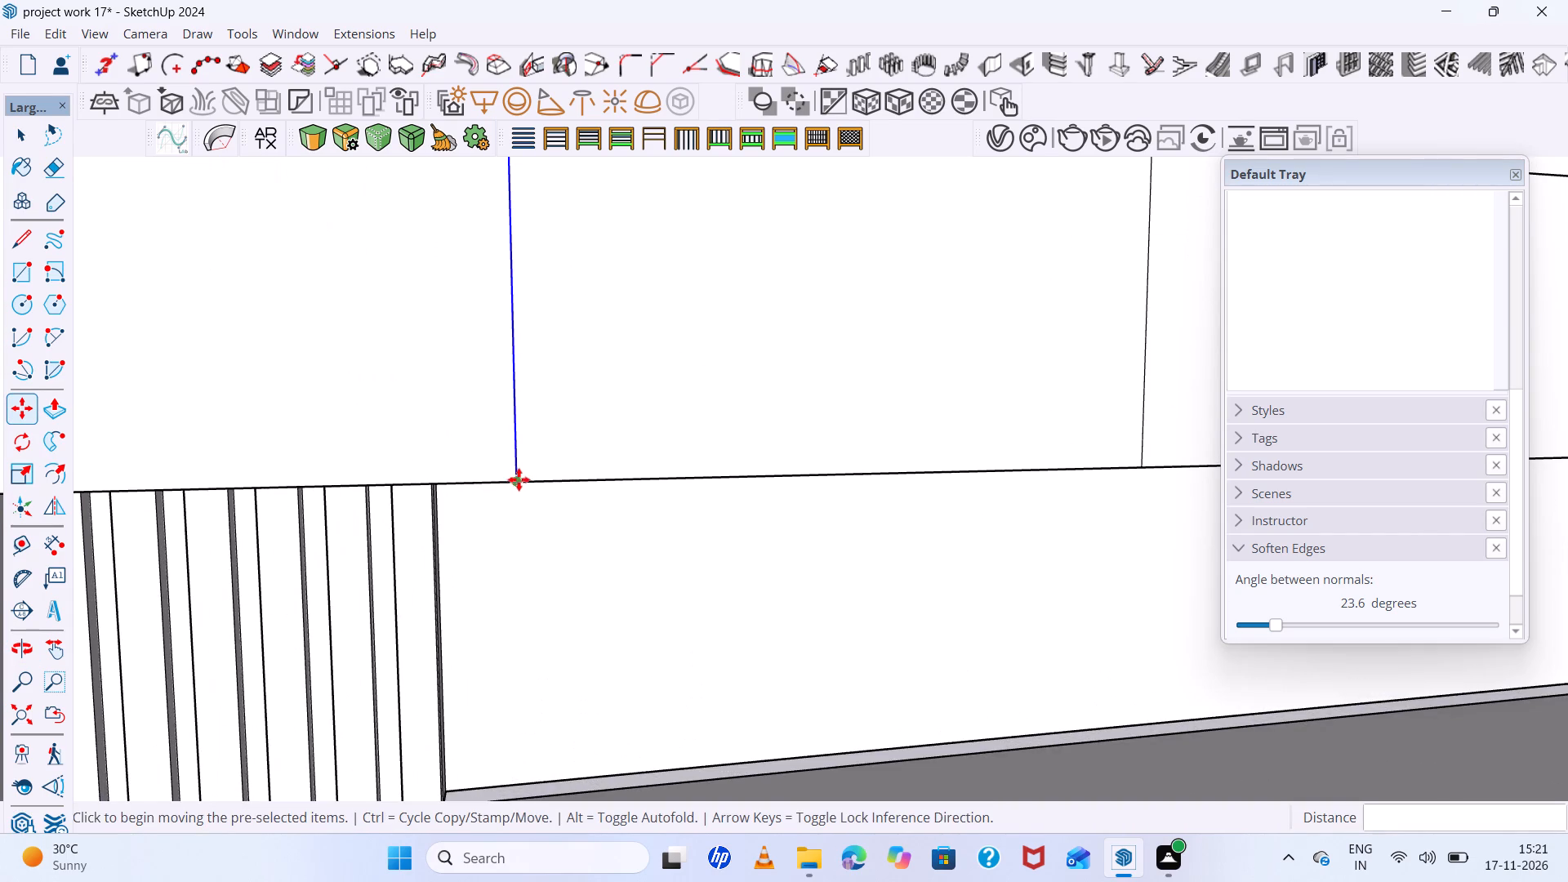
click(519, 477)
click(577, 474)
Copy the left division line about 11" toward the centre along the cabinet front's bottom edge.
scroll(521, 471, down, 11)
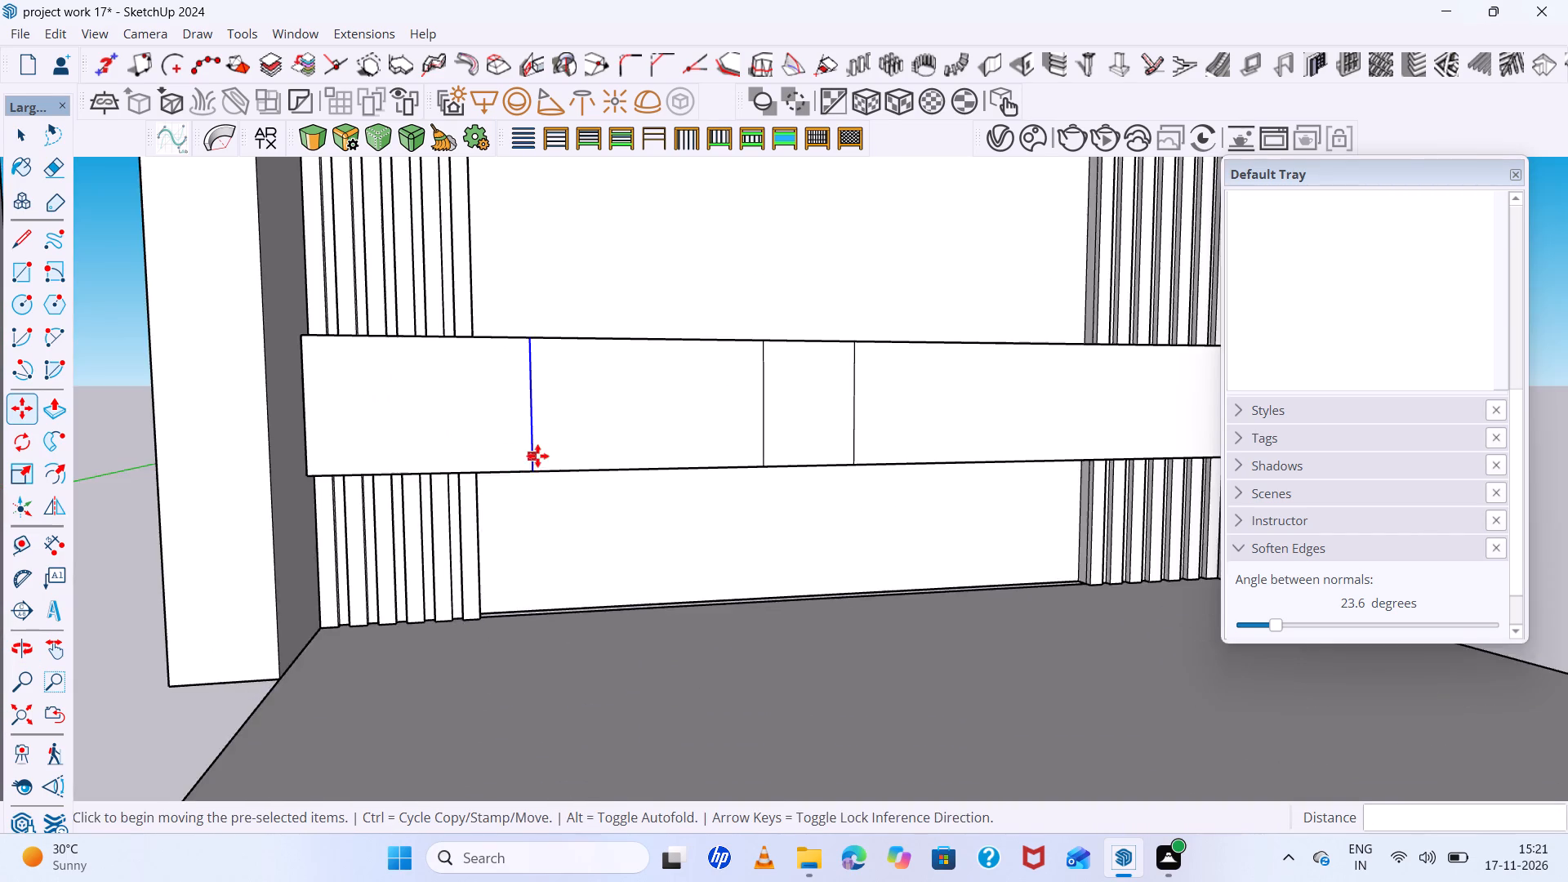
scroll(537, 456, down, 11)
middle_drag(555, 459, 546, 518)
scroll(564, 470, up, 11)
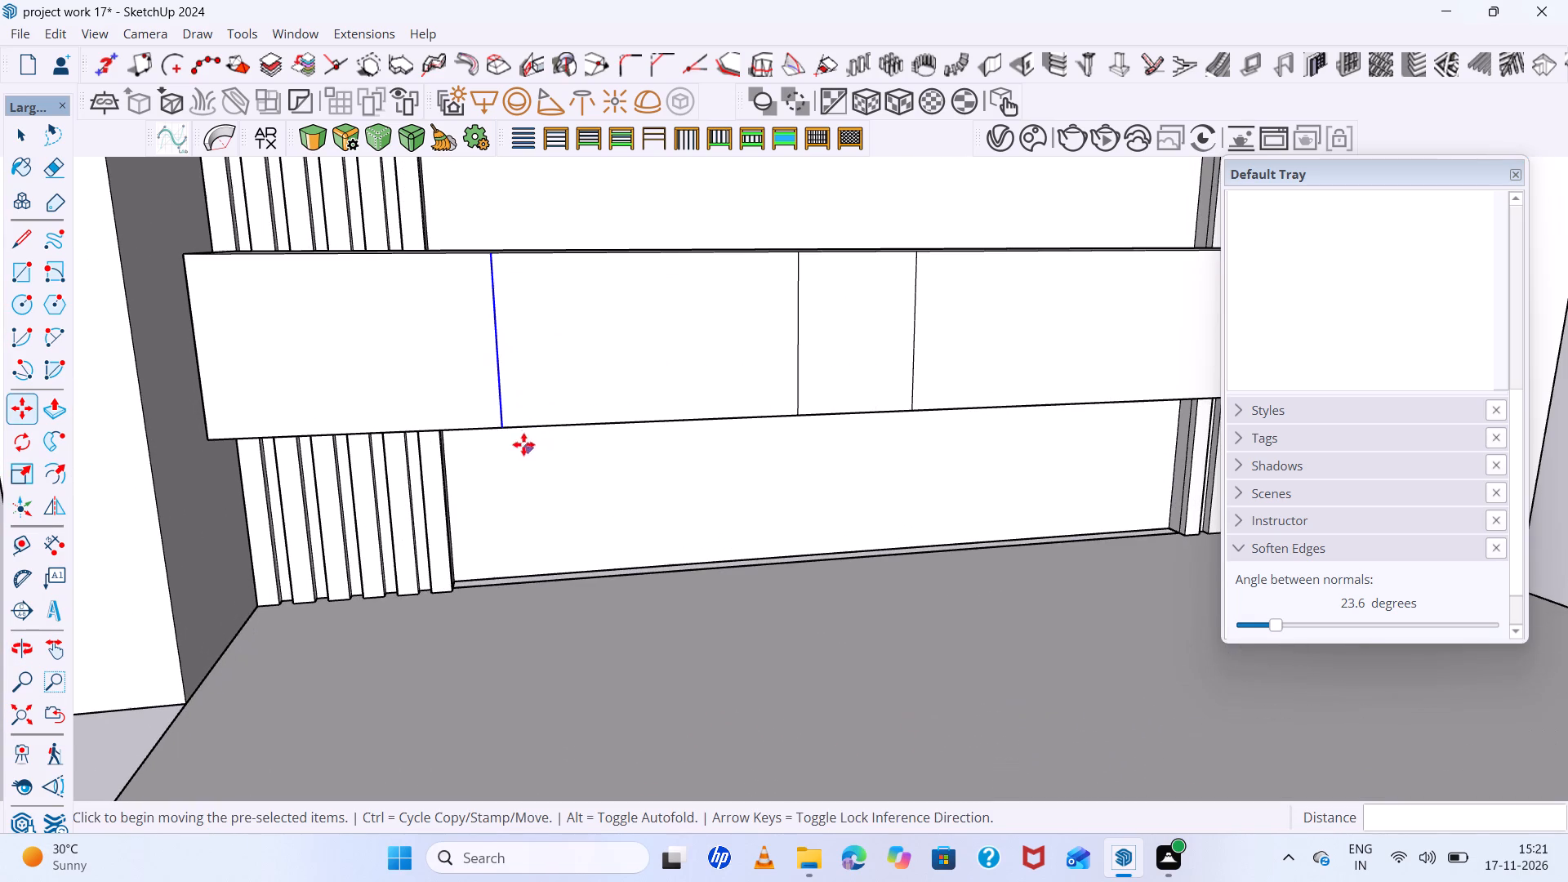
click(501, 424)
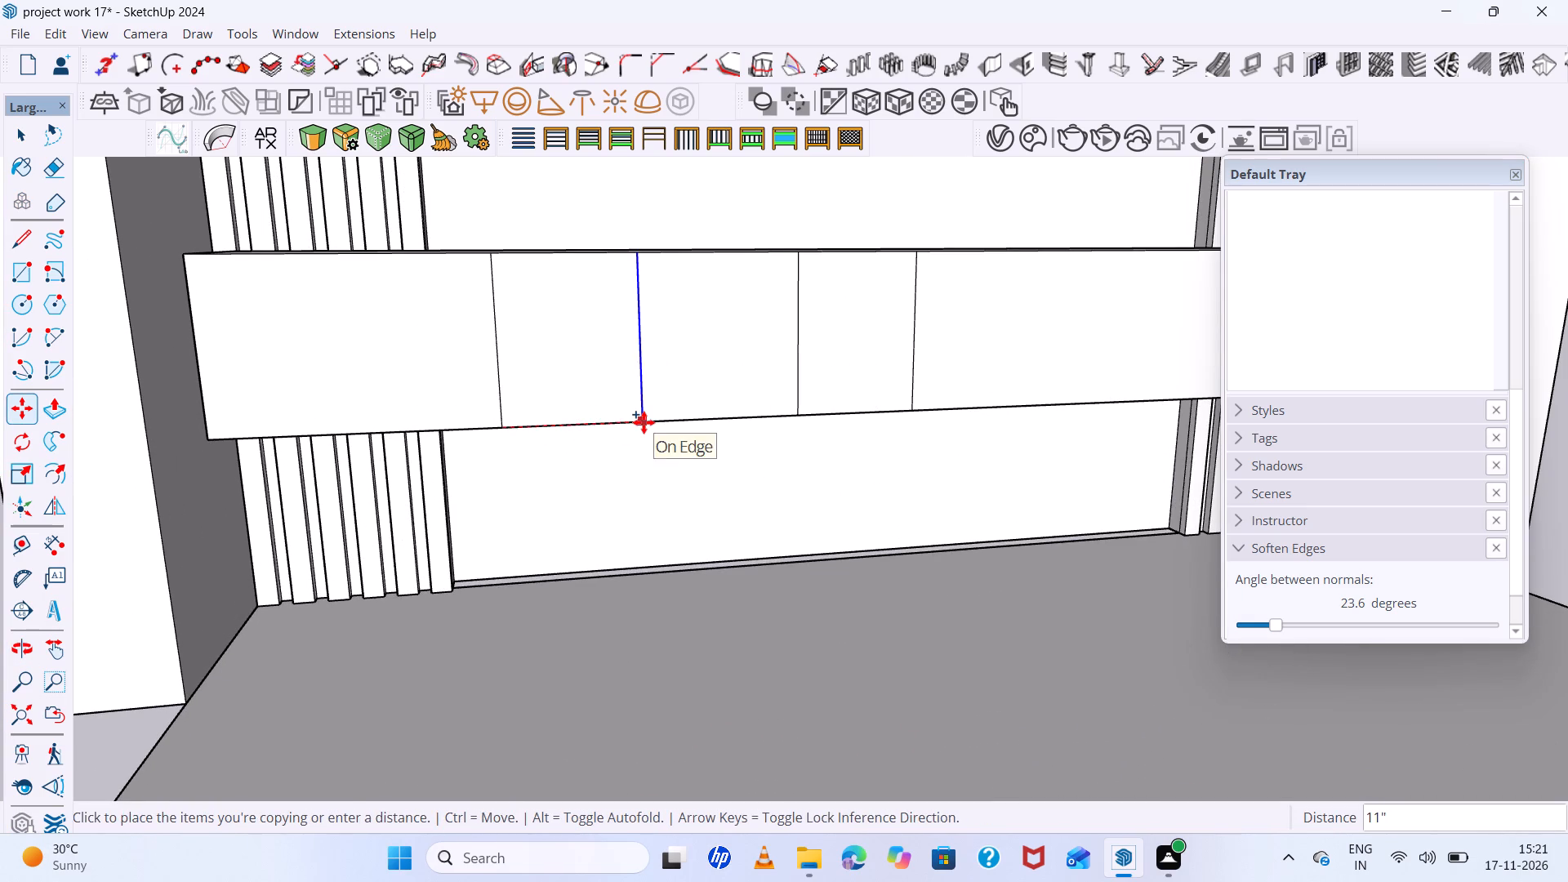
click(644, 422)
Erase the division line immediately left of the cabinet front's central line.
scroll(532, 409, down, 12)
scroll(682, 422, up, 1)
middle_drag(648, 484, 577, 572)
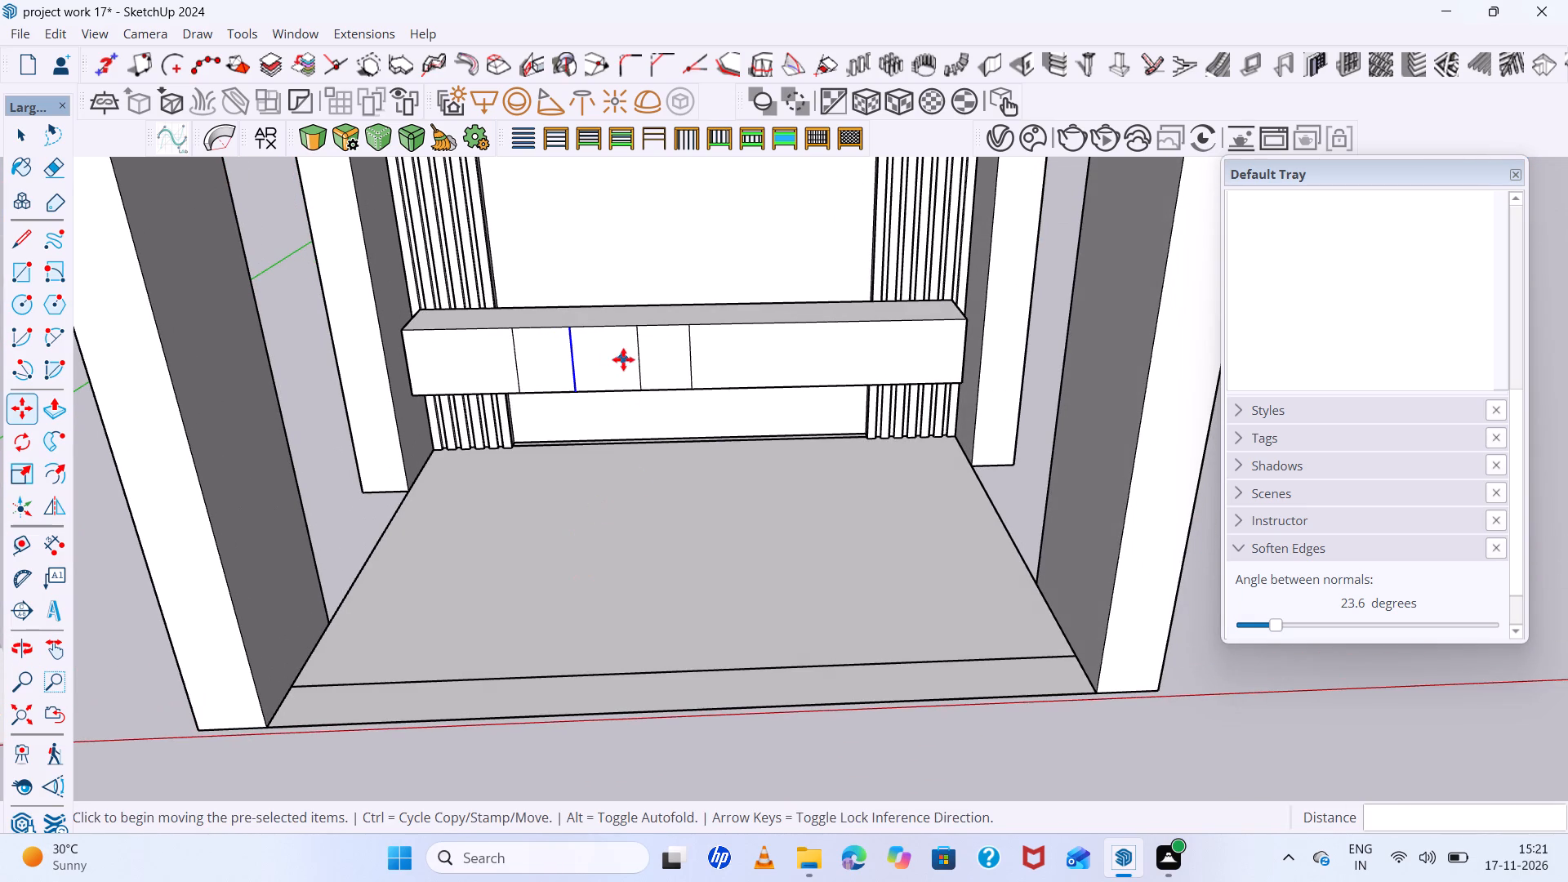
key(e)
drag(644, 349, 621, 353)
scroll(609, 367, down, 5)
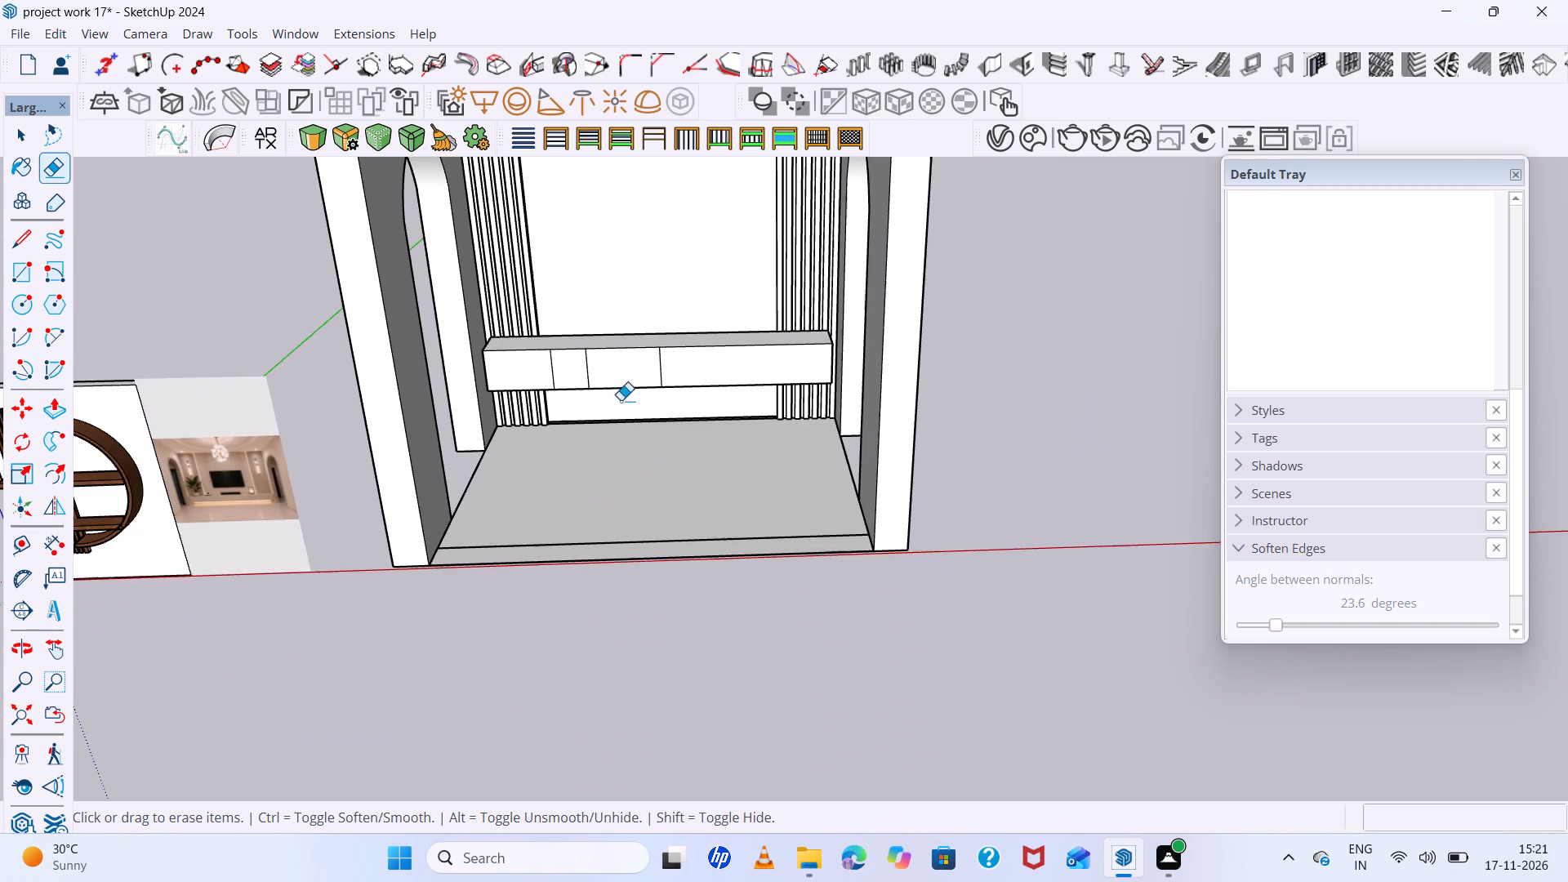
Compare the cabinet front's division lines with the cabinet in the reference photo.
middle_drag(621, 400, 612, 375)
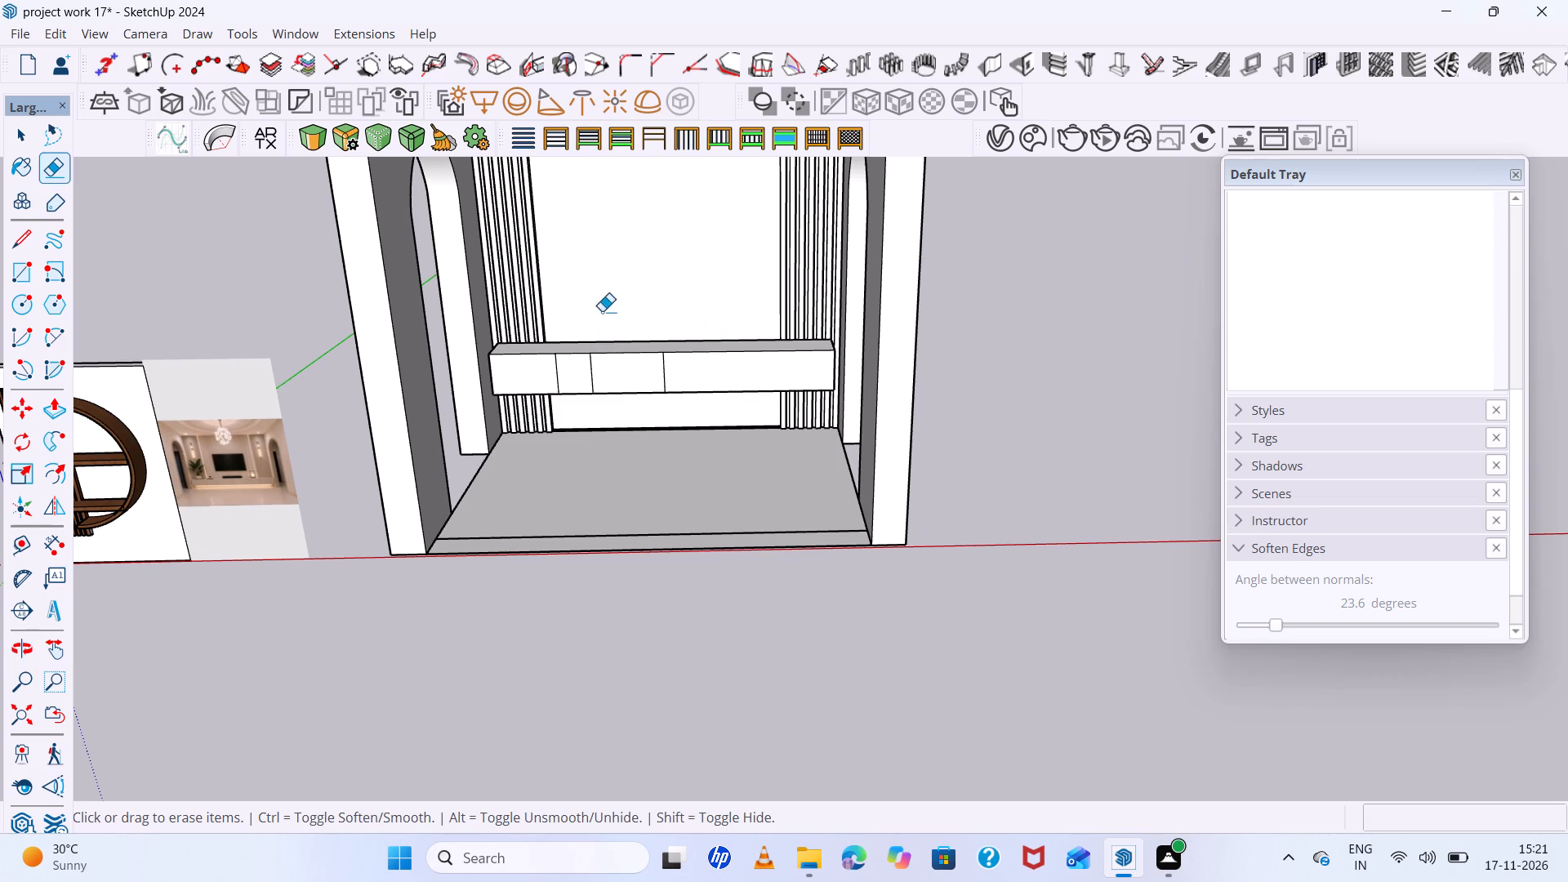
scroll(207, 495, up, 12)
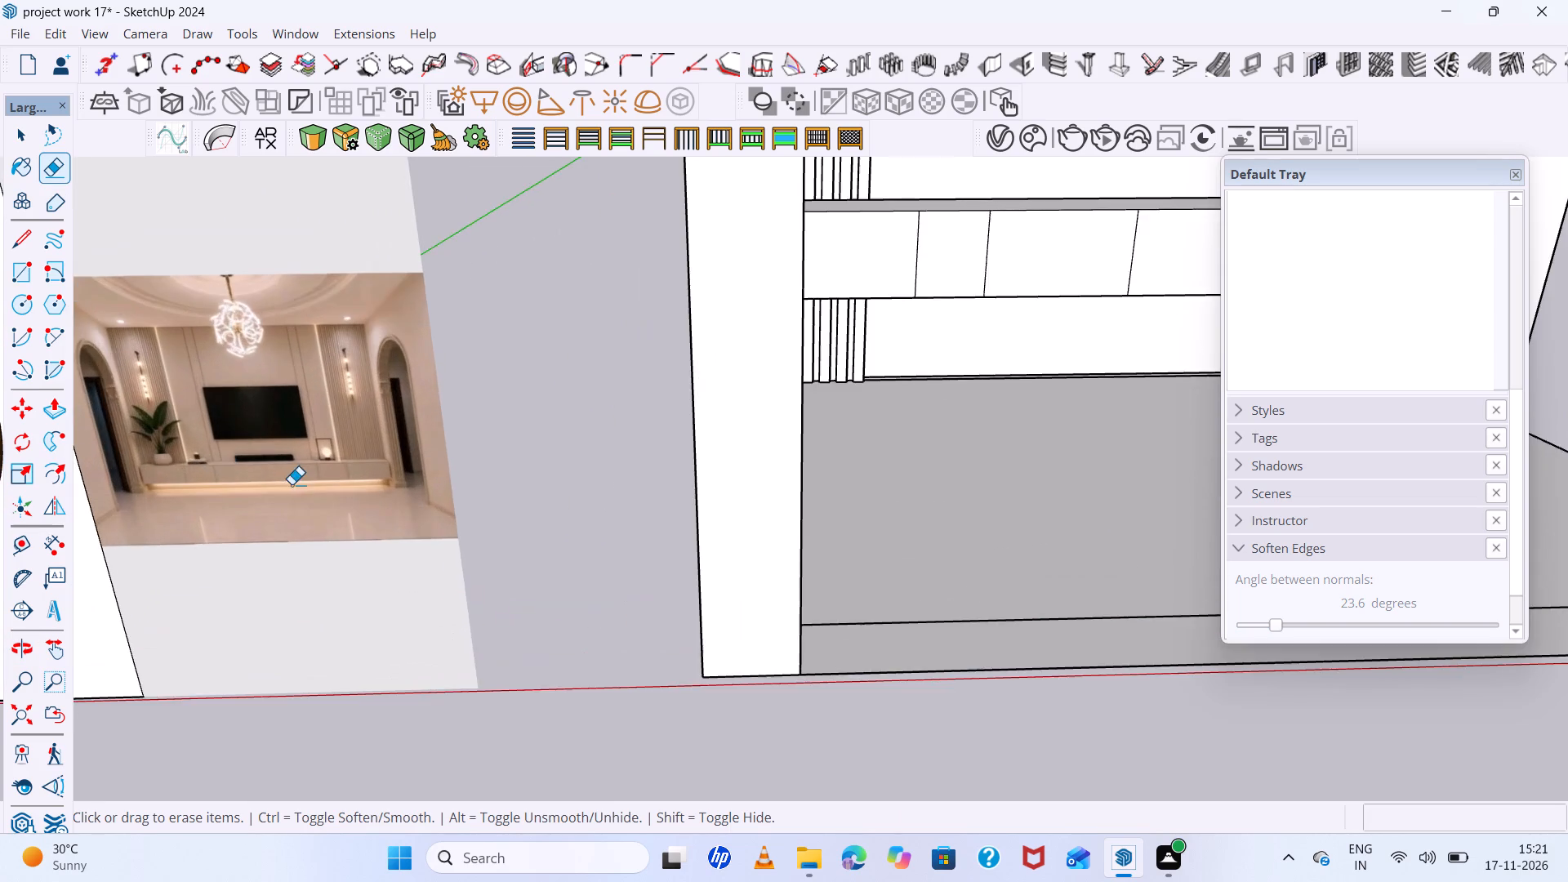
middle_drag(292, 483, 296, 377)
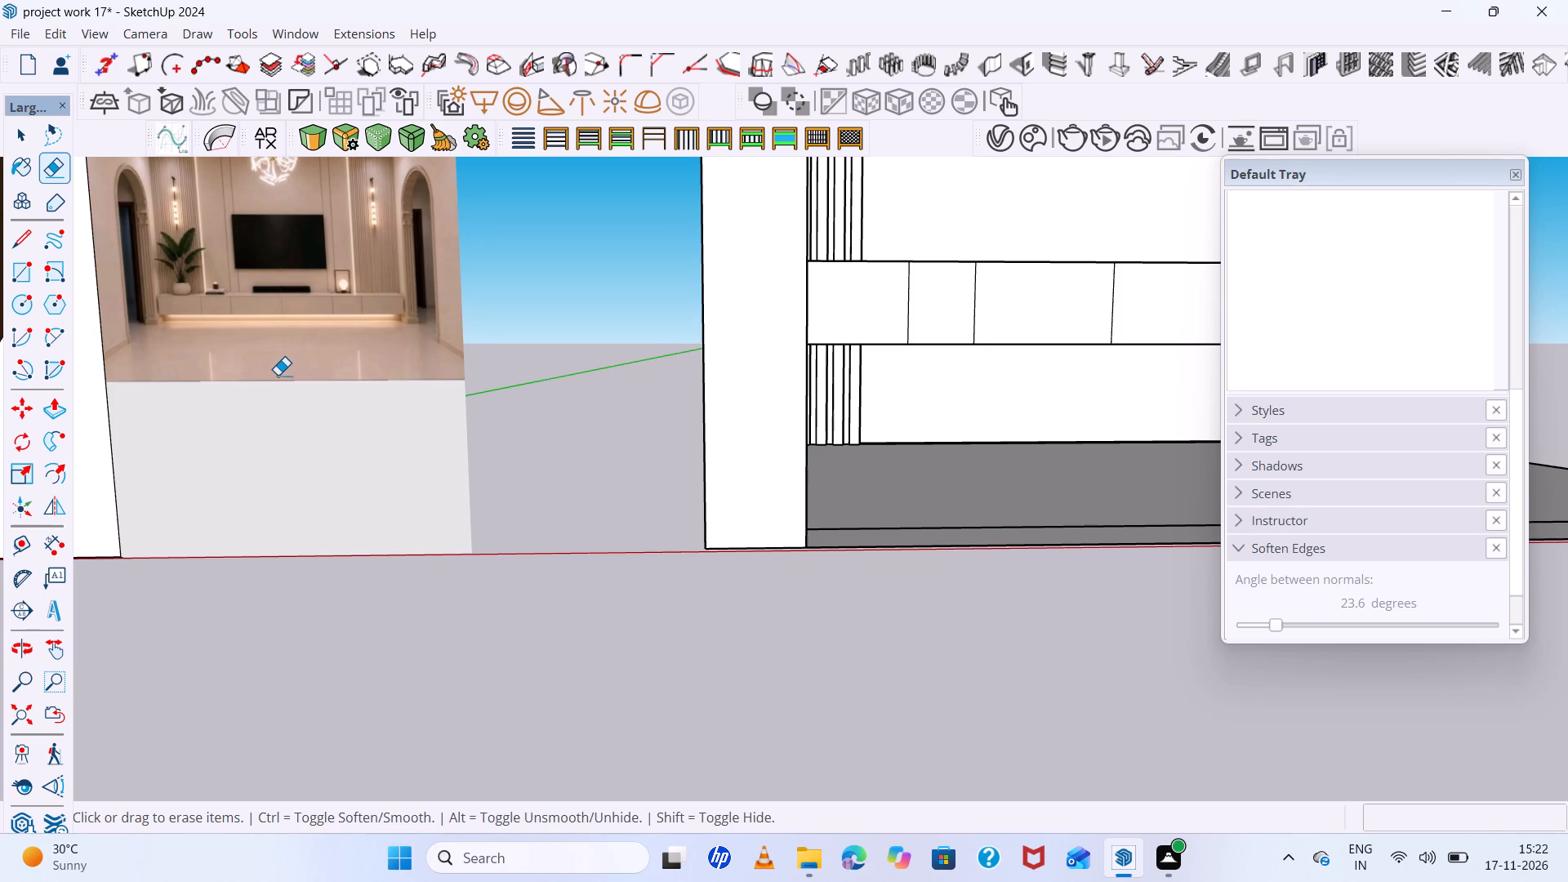
scroll(261, 282, up, 6)
scroll(248, 286, down, 6)
scroll(185, 321, down, 8)
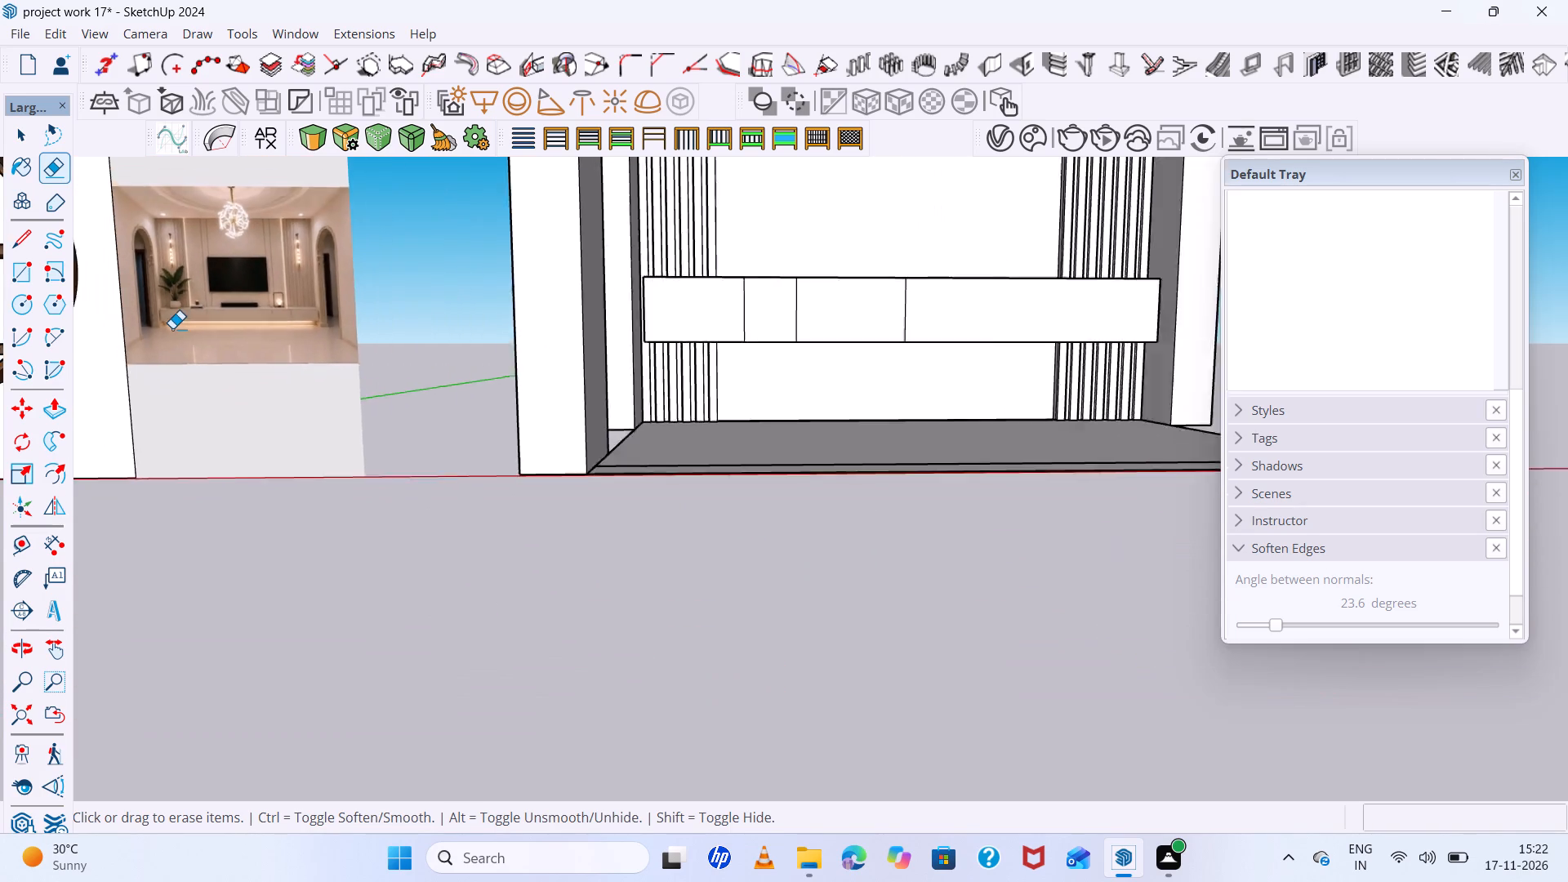
scroll(172, 328, down, 6)
scroll(697, 264, up, 5)
scroll(585, 343, down, 4)
Copy the two left division lines about 4' 7" to the right, from the cabinet front's top-left corner to the central line's top end.
middle_drag(586, 423, 580, 455)
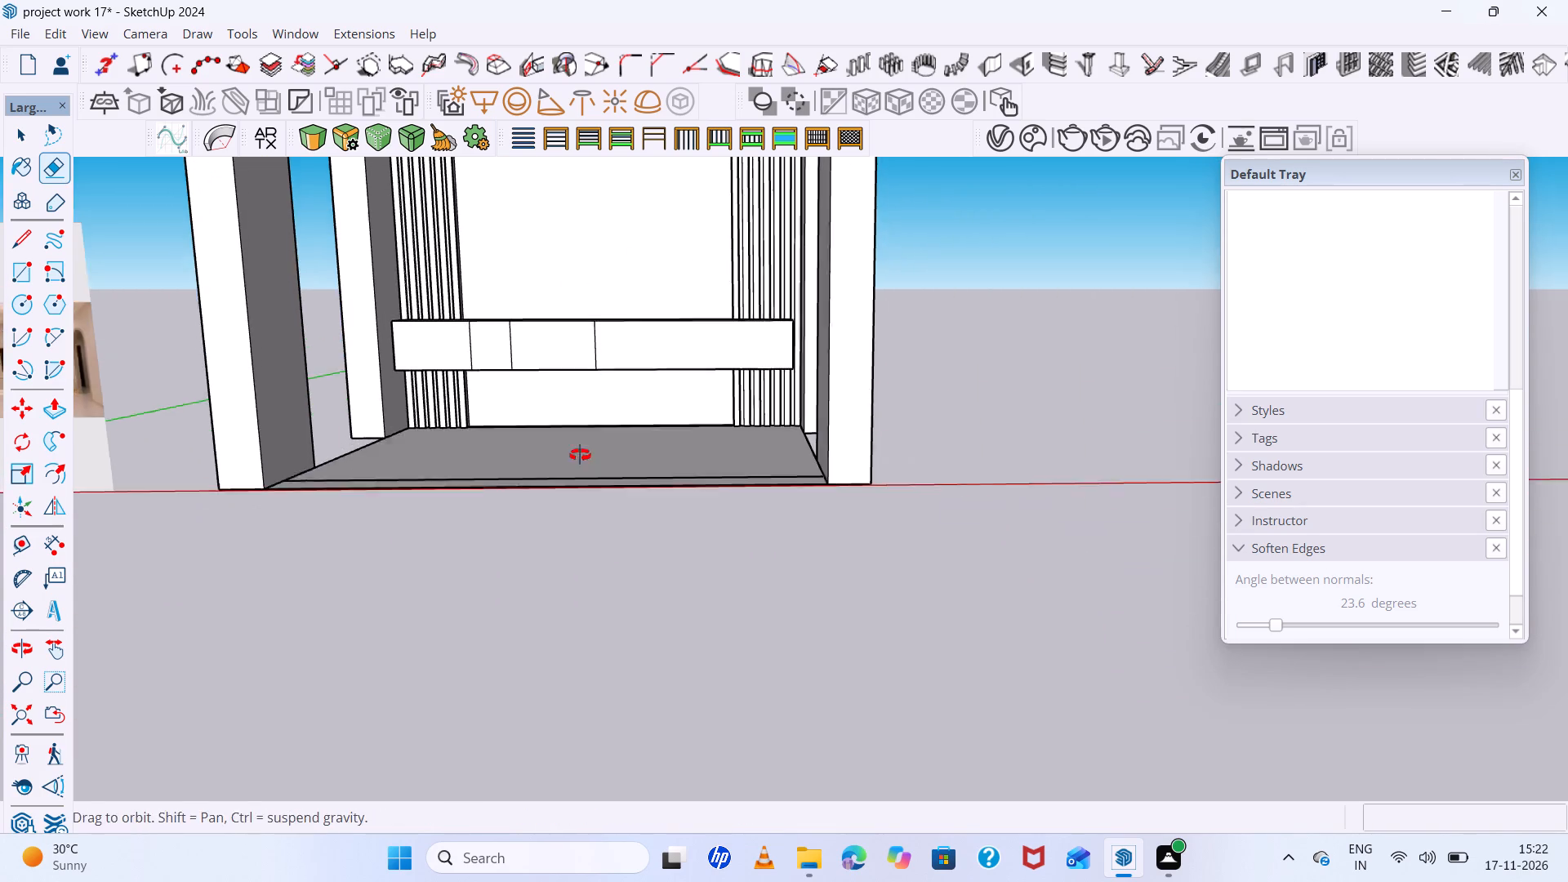
middle_drag(580, 455, 579, 465)
scroll(499, 331, up, 5)
key(space)
drag(519, 332, 449, 350)
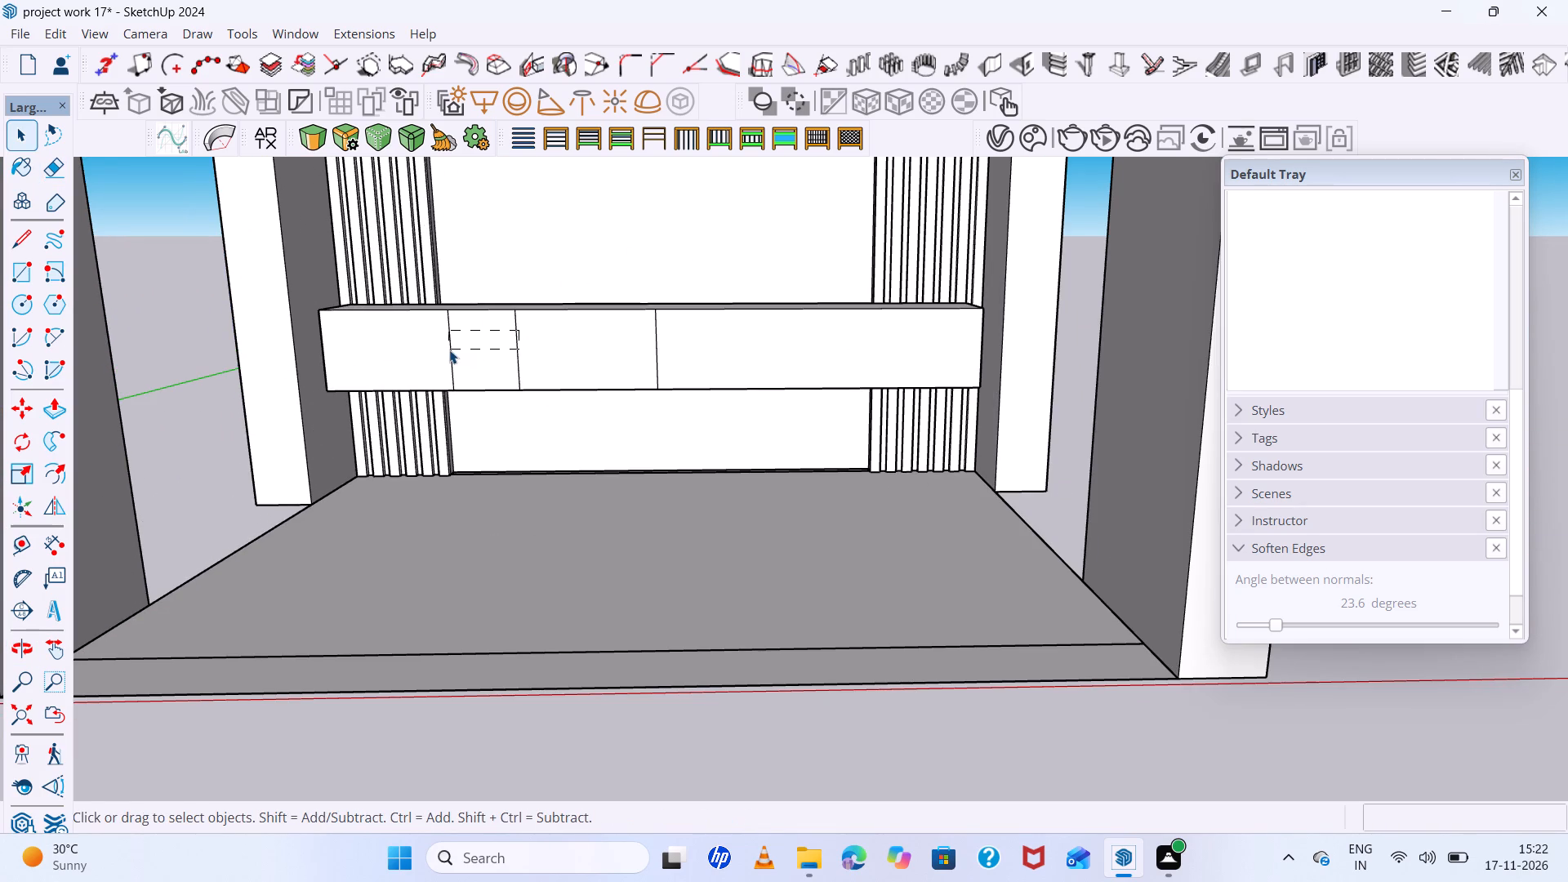
drag(449, 350, 448, 350)
click(501, 353)
click(519, 355)
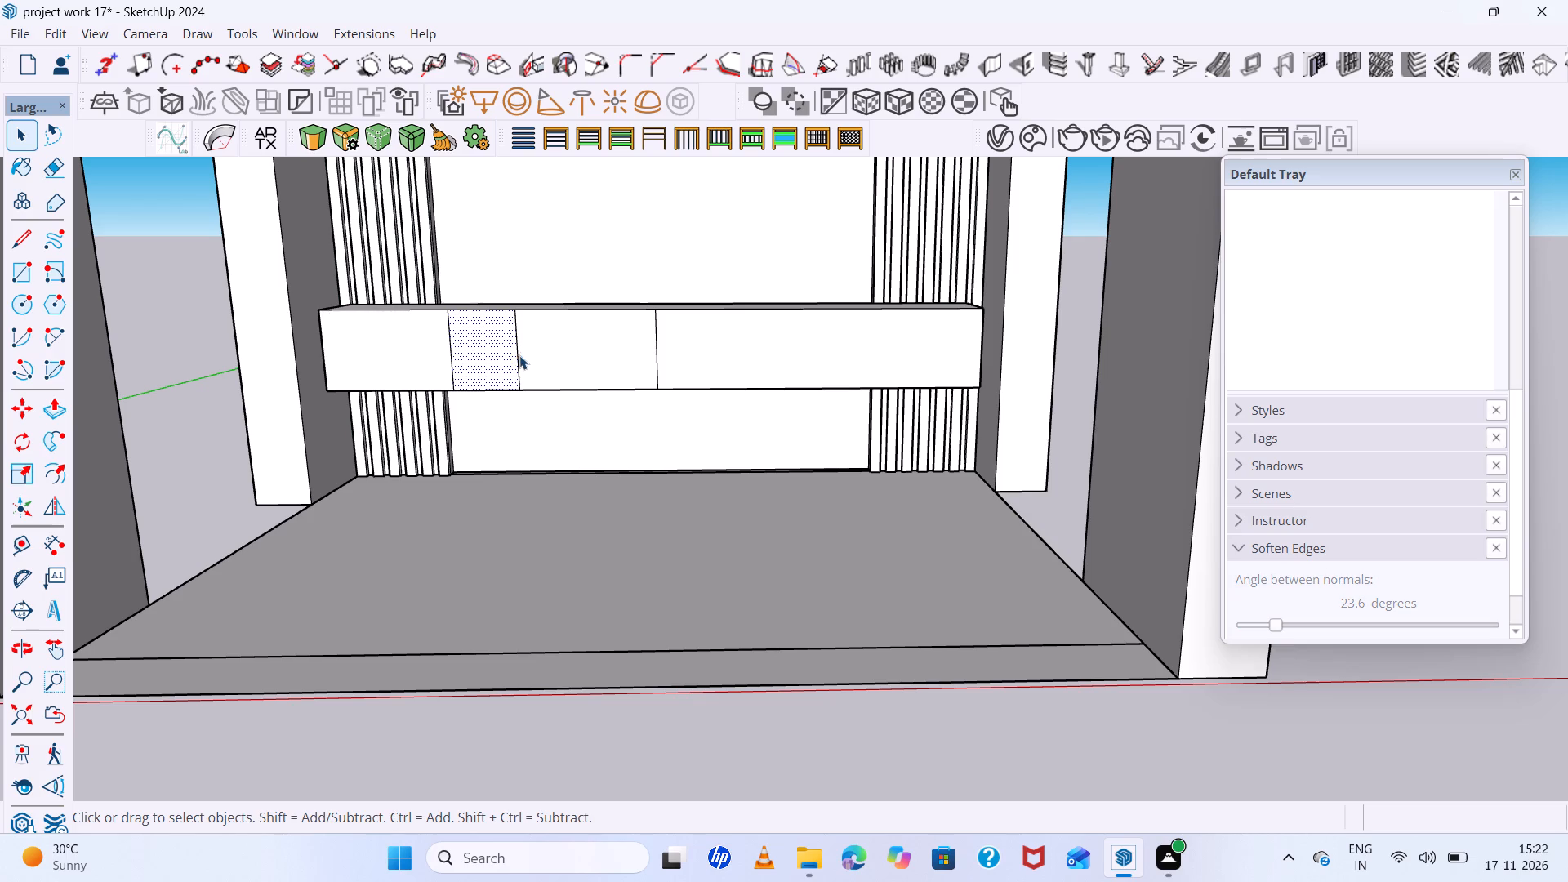
shift+click(450, 349)
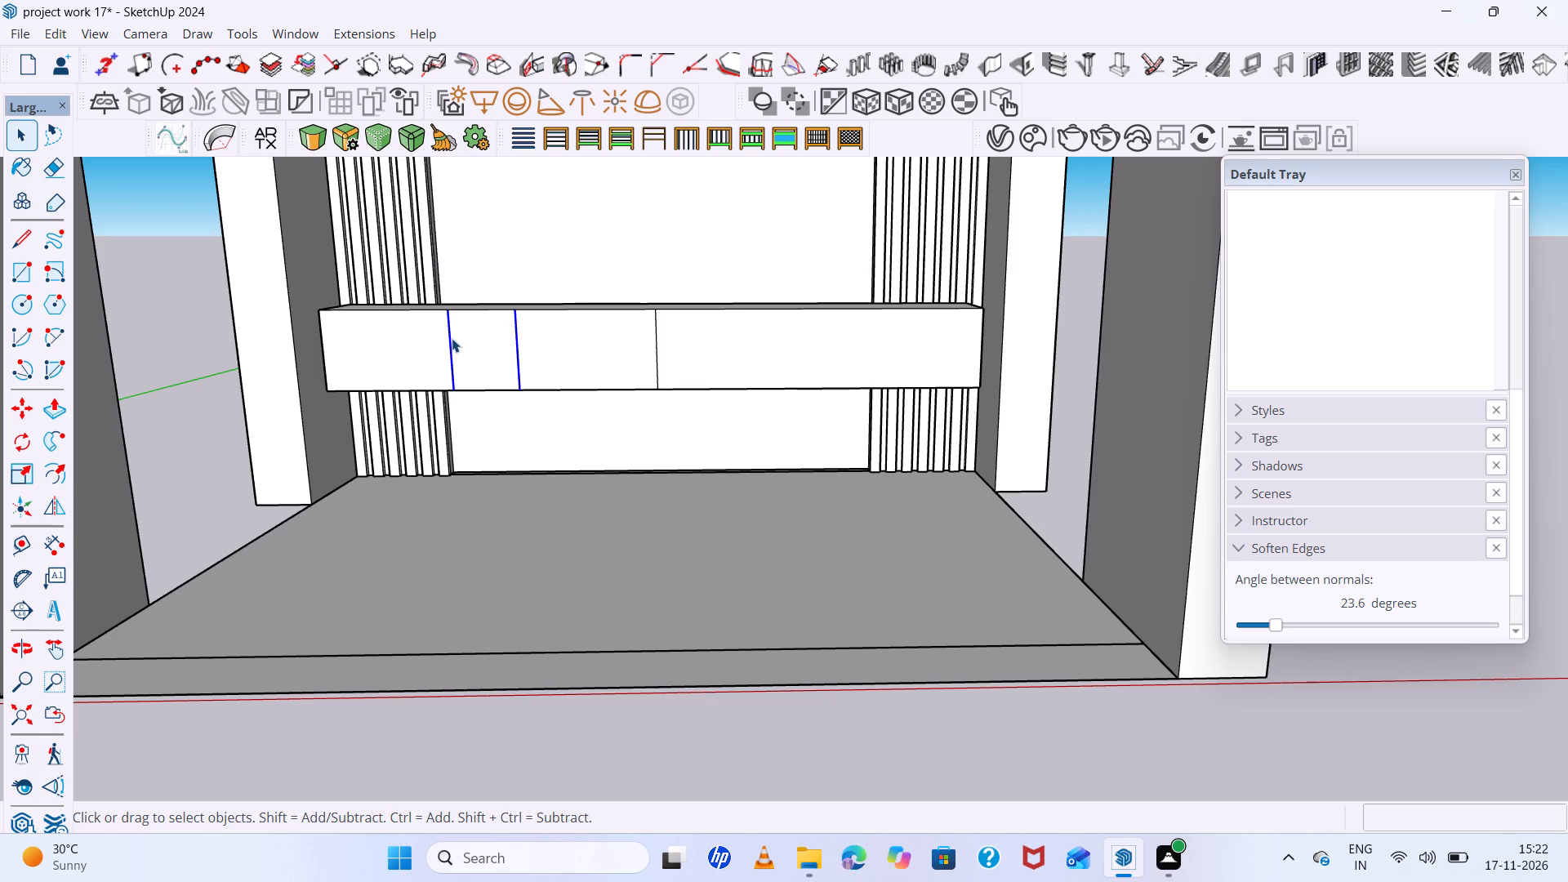
scroll(451, 331, down, 5)
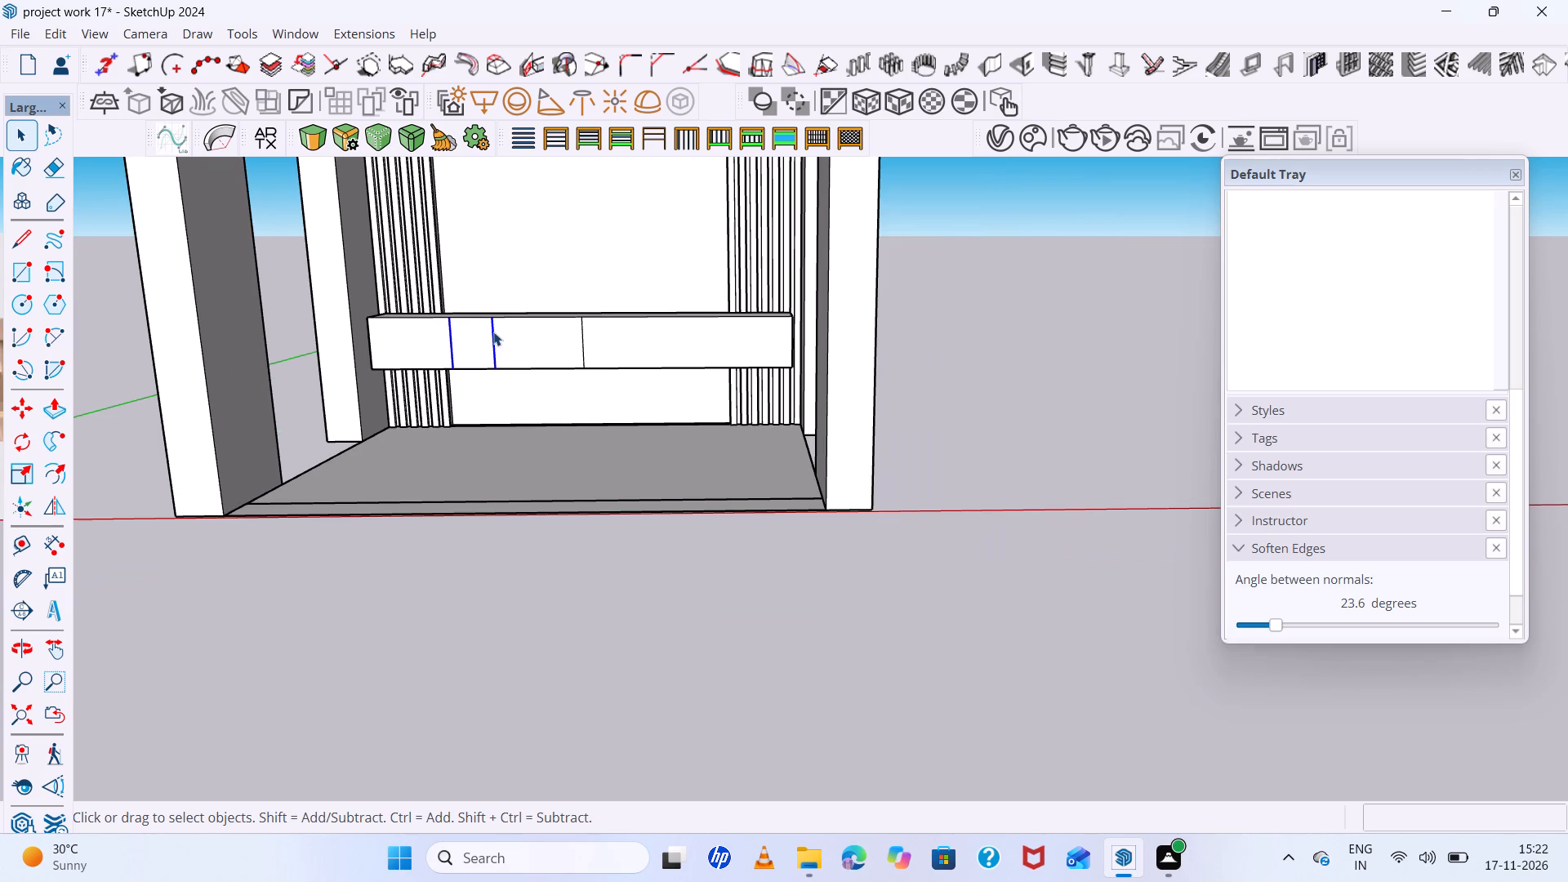
key(m)
scroll(452, 355, up, 5)
middle_drag(443, 300, 462, 375)
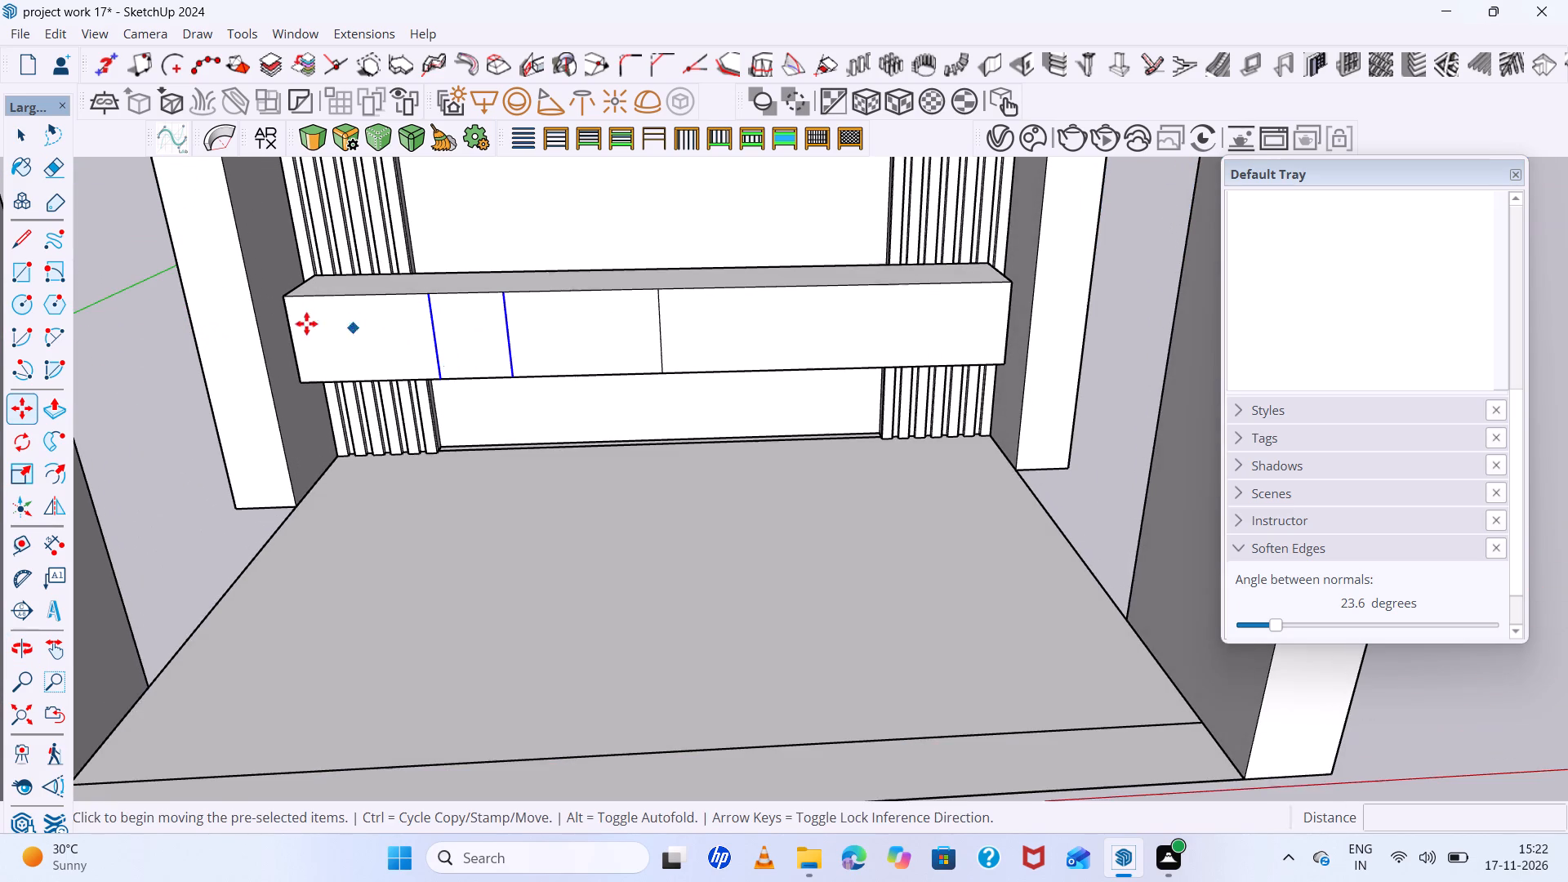
scroll(289, 302, up, 3)
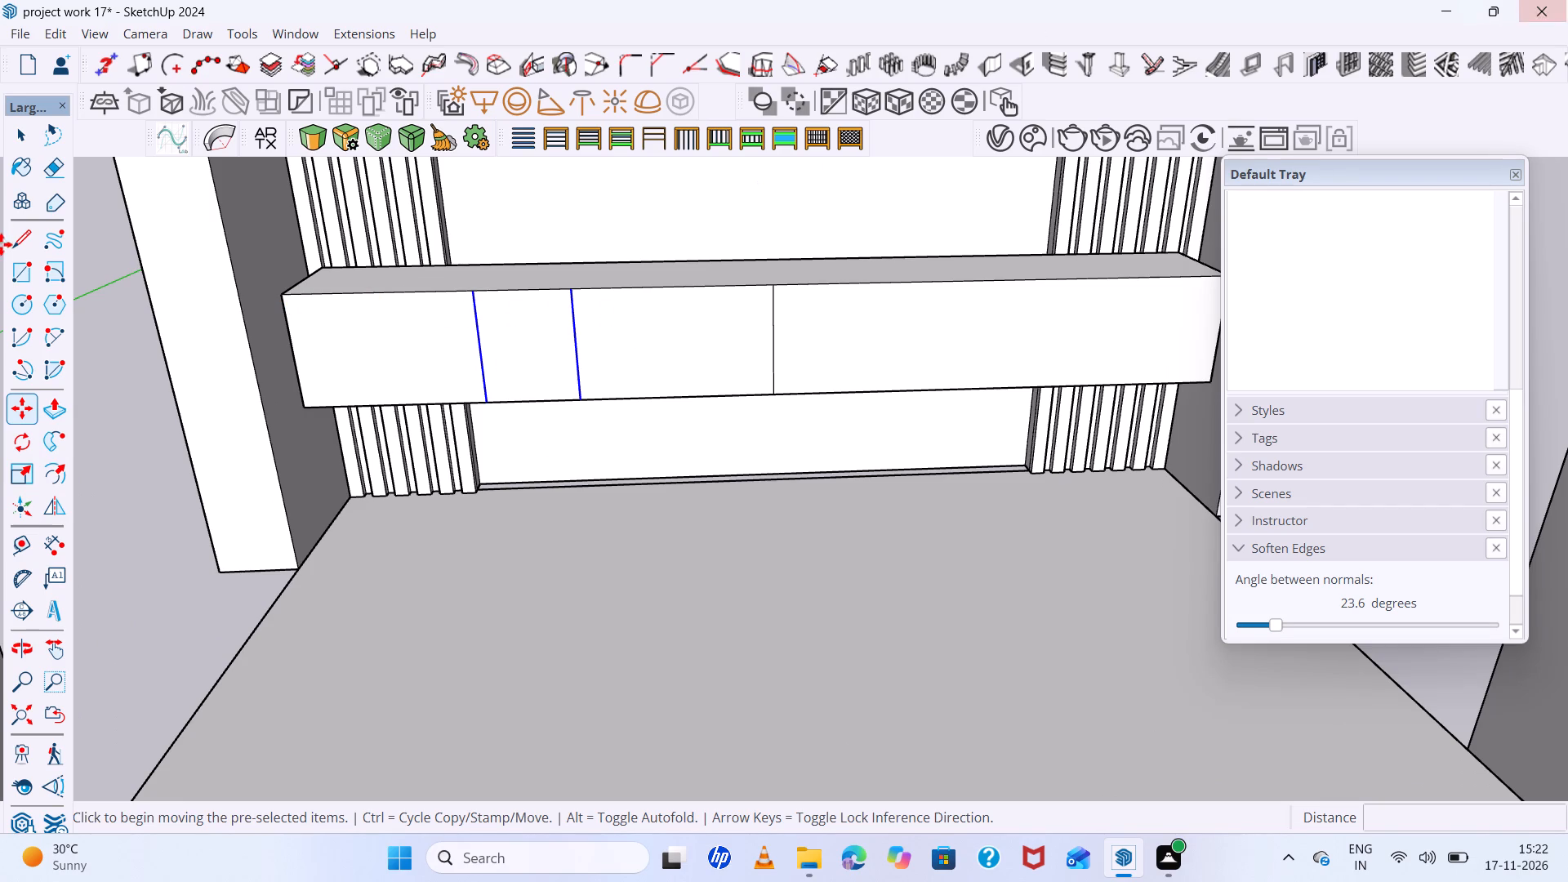
scroll(296, 296, up, 4)
click(275, 295)
scroll(470, 348, down, 5)
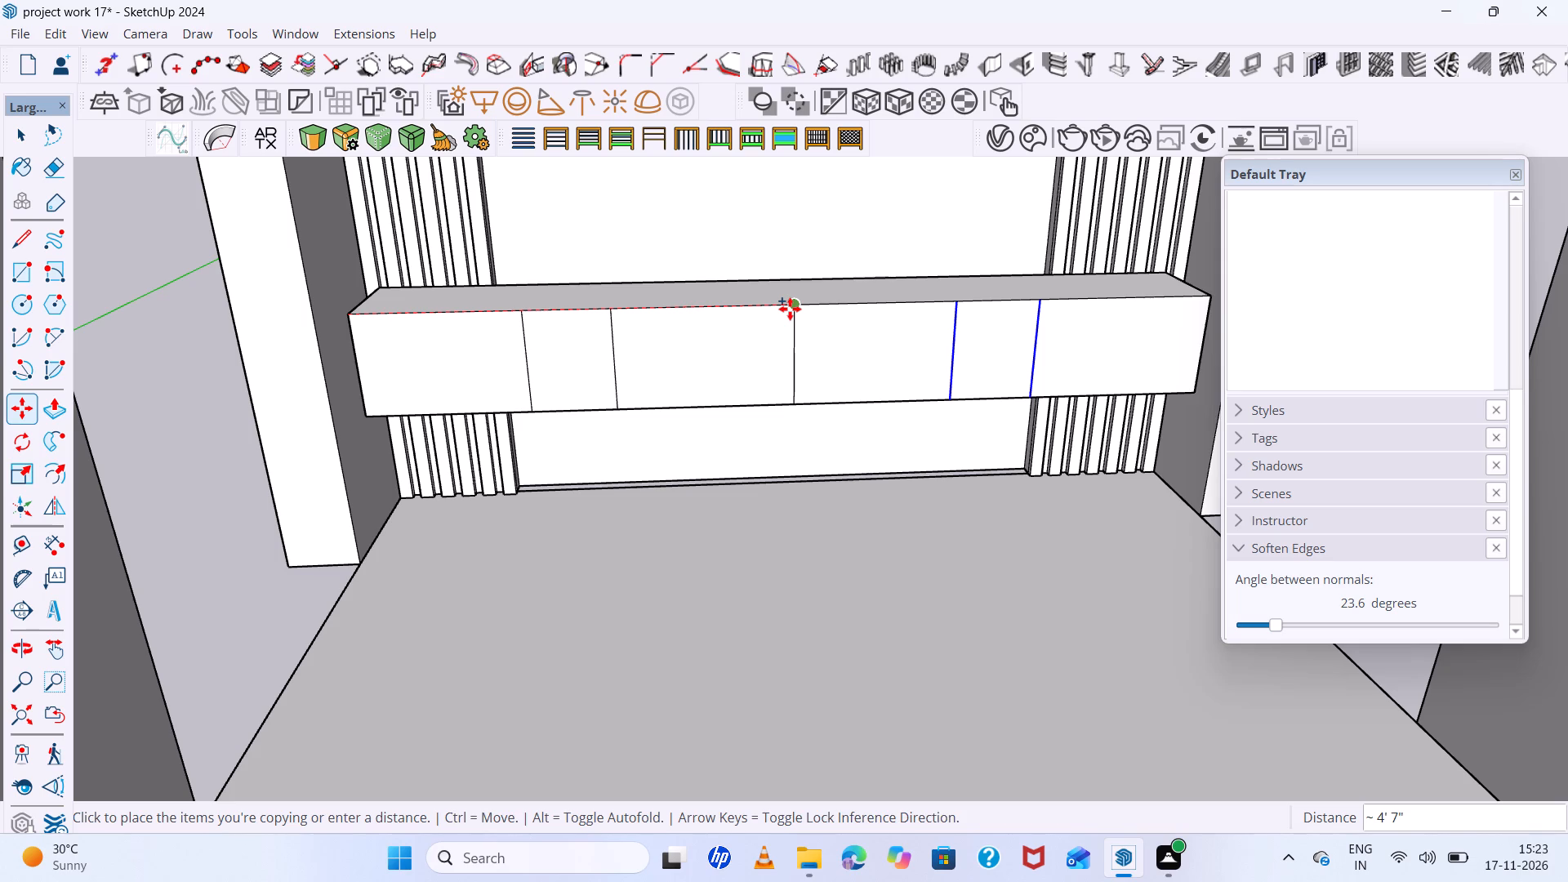
scroll(650, 387, down, 1)
click(783, 310)
scroll(684, 367, down, 3)
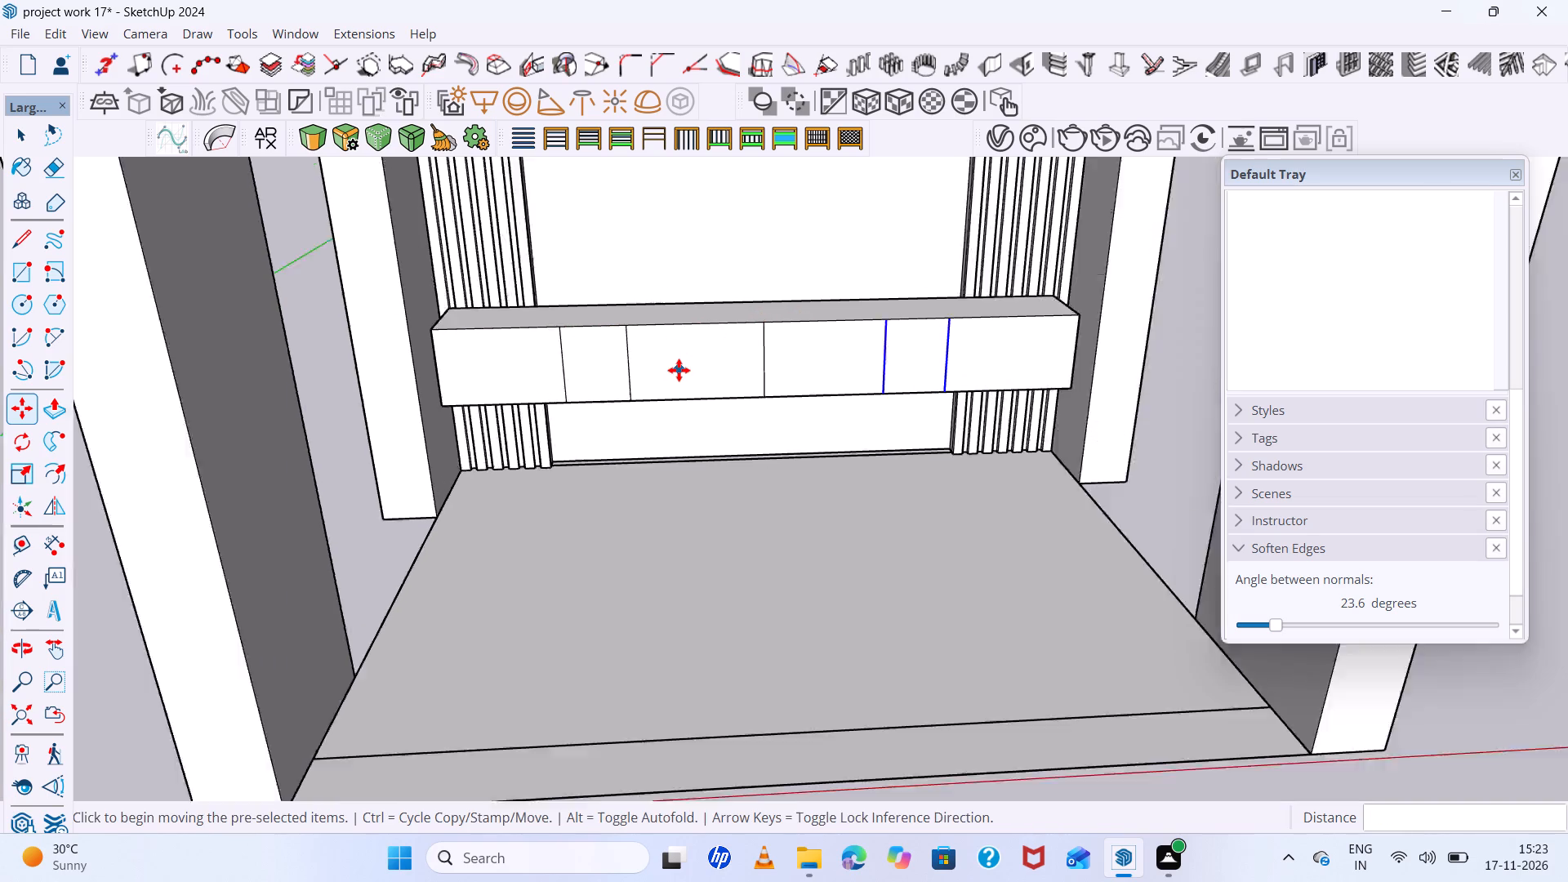
scroll(679, 370, down, 7)
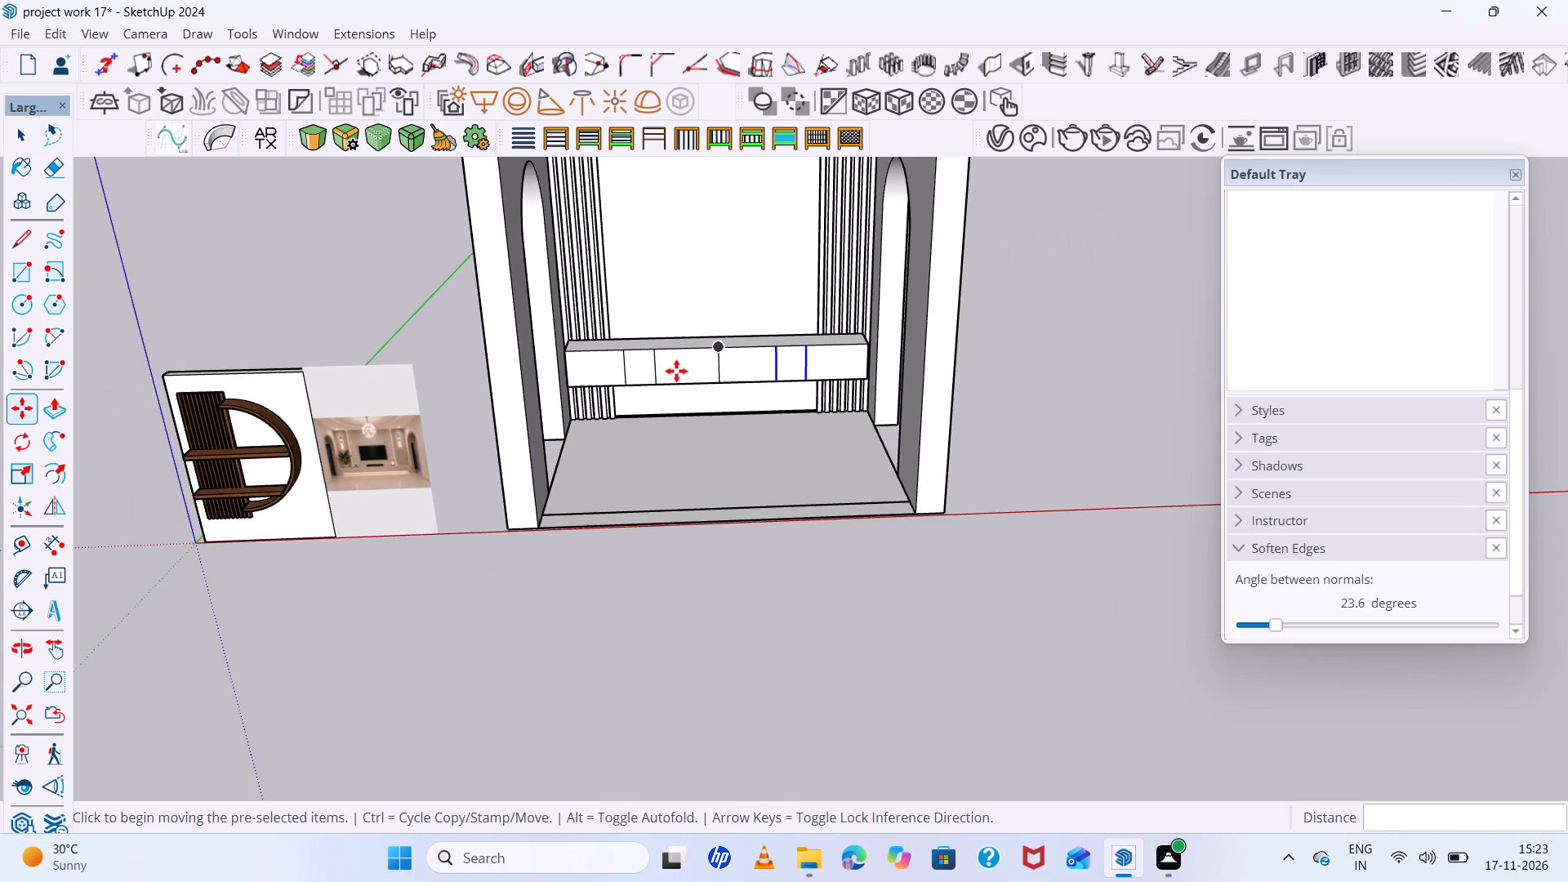
scroll(724, 397, down, 1)
key(space)
click(955, 432)
scroll(815, 399, up, 5)
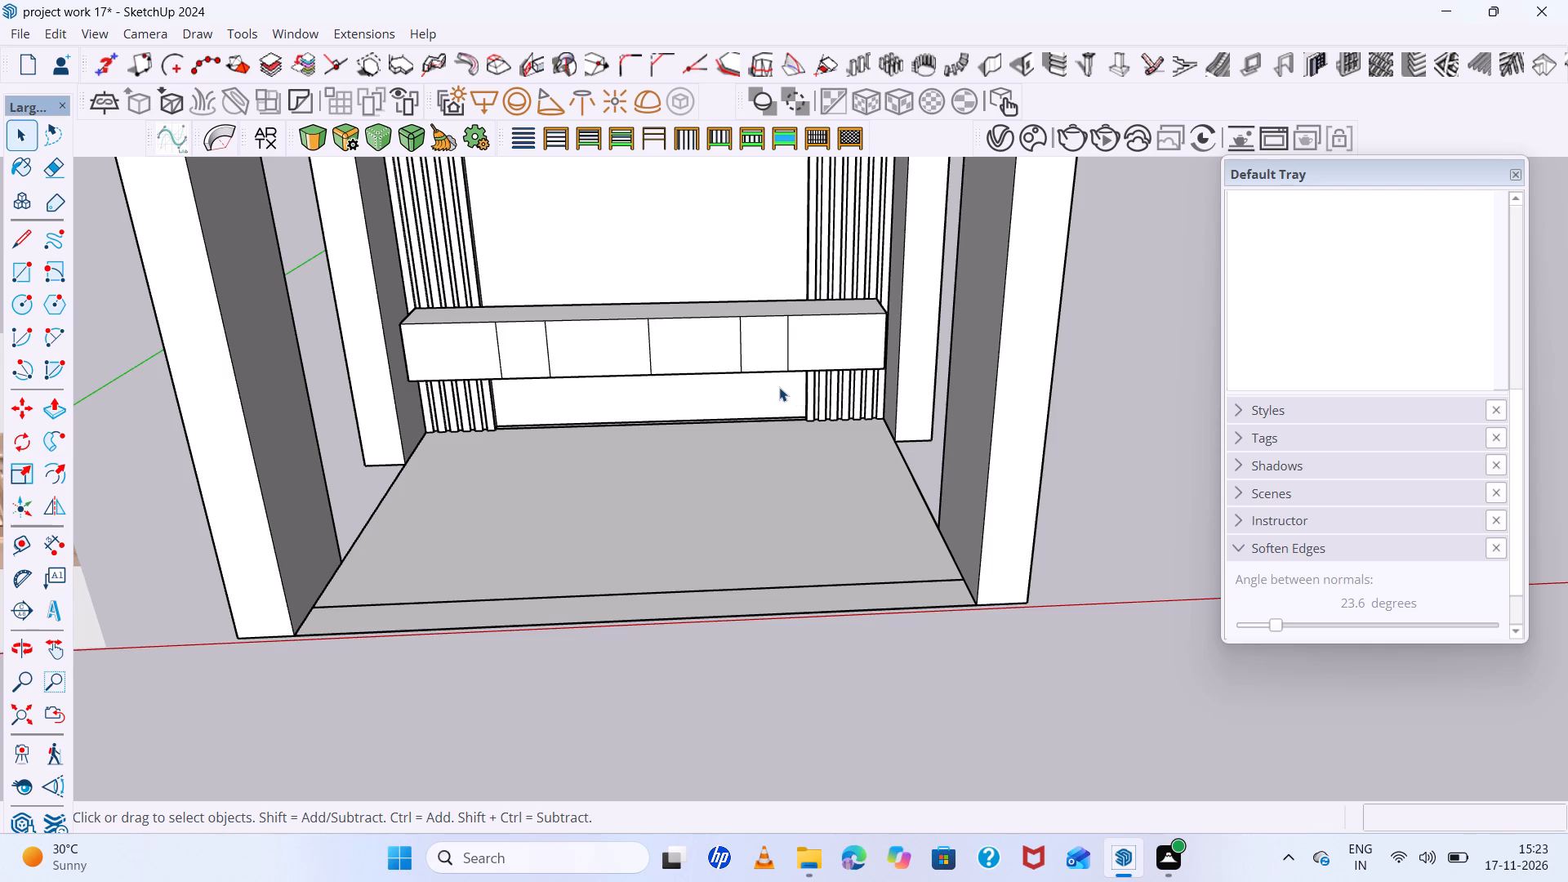
Place vertical guides 3 mm to either side of the leftmost division line on the cabinet front.
scroll(474, 394, down, 6)
scroll(559, 376, up, 5)
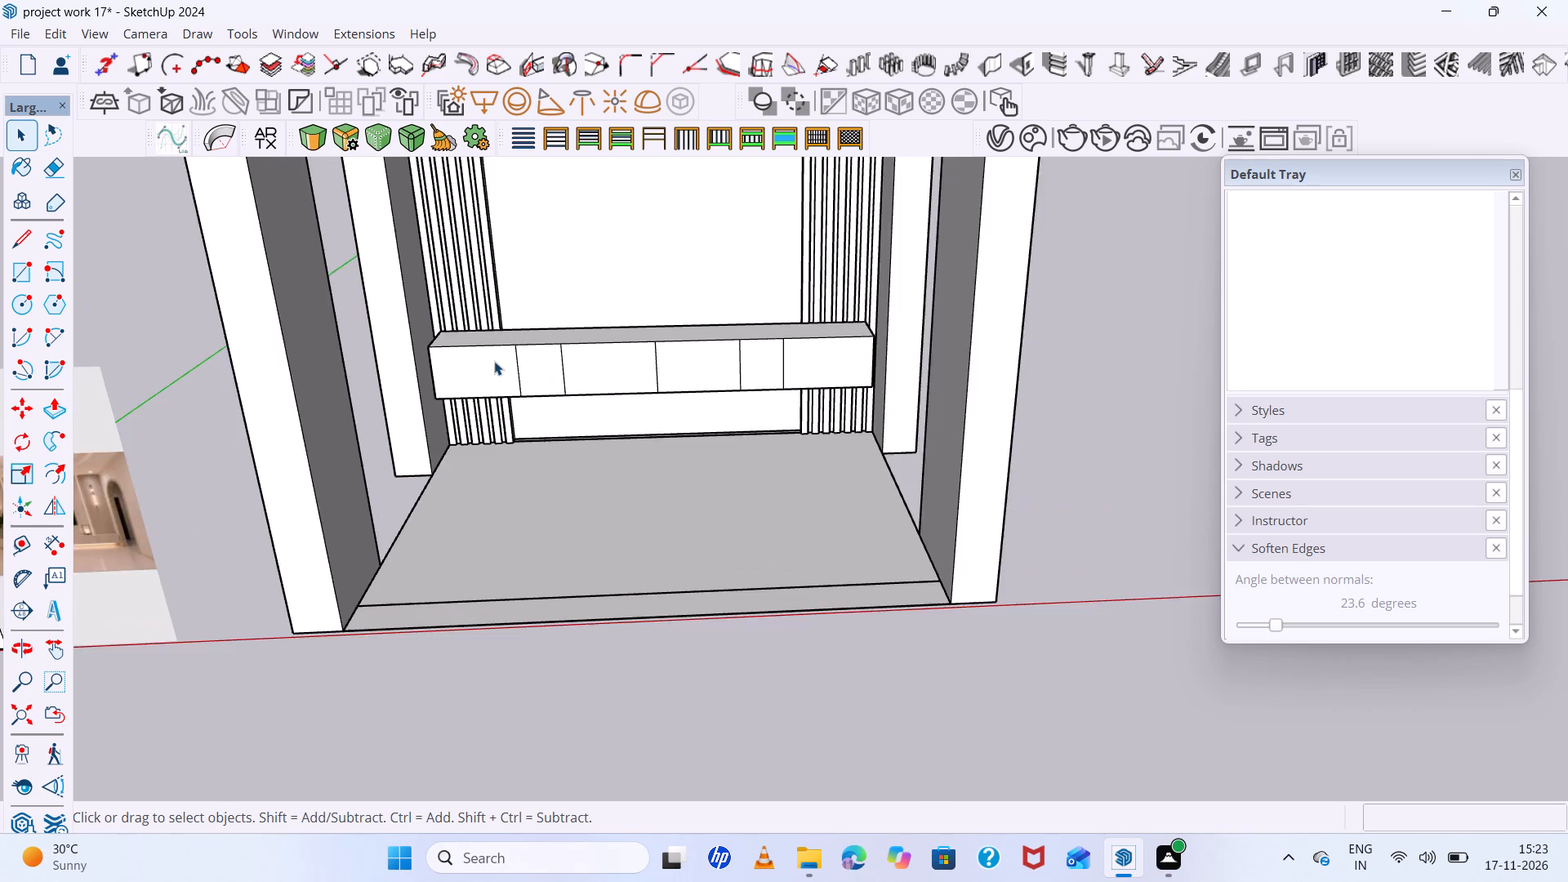
scroll(494, 361, up, 6)
middle_drag(525, 374, 530, 347)
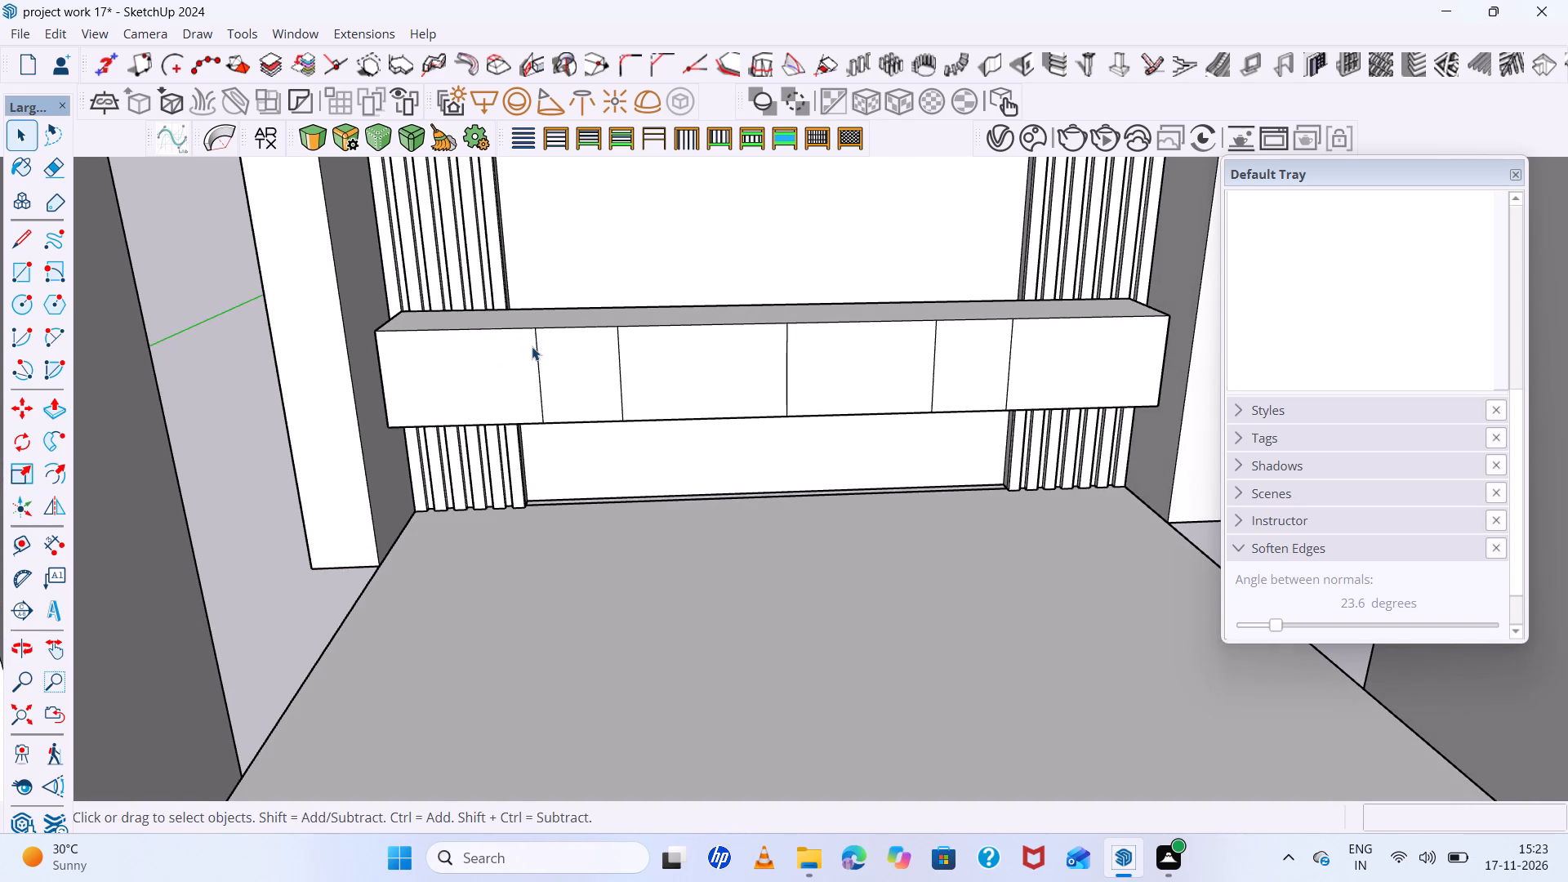
key(t)
scroll(577, 373, up, 9)
click(510, 341)
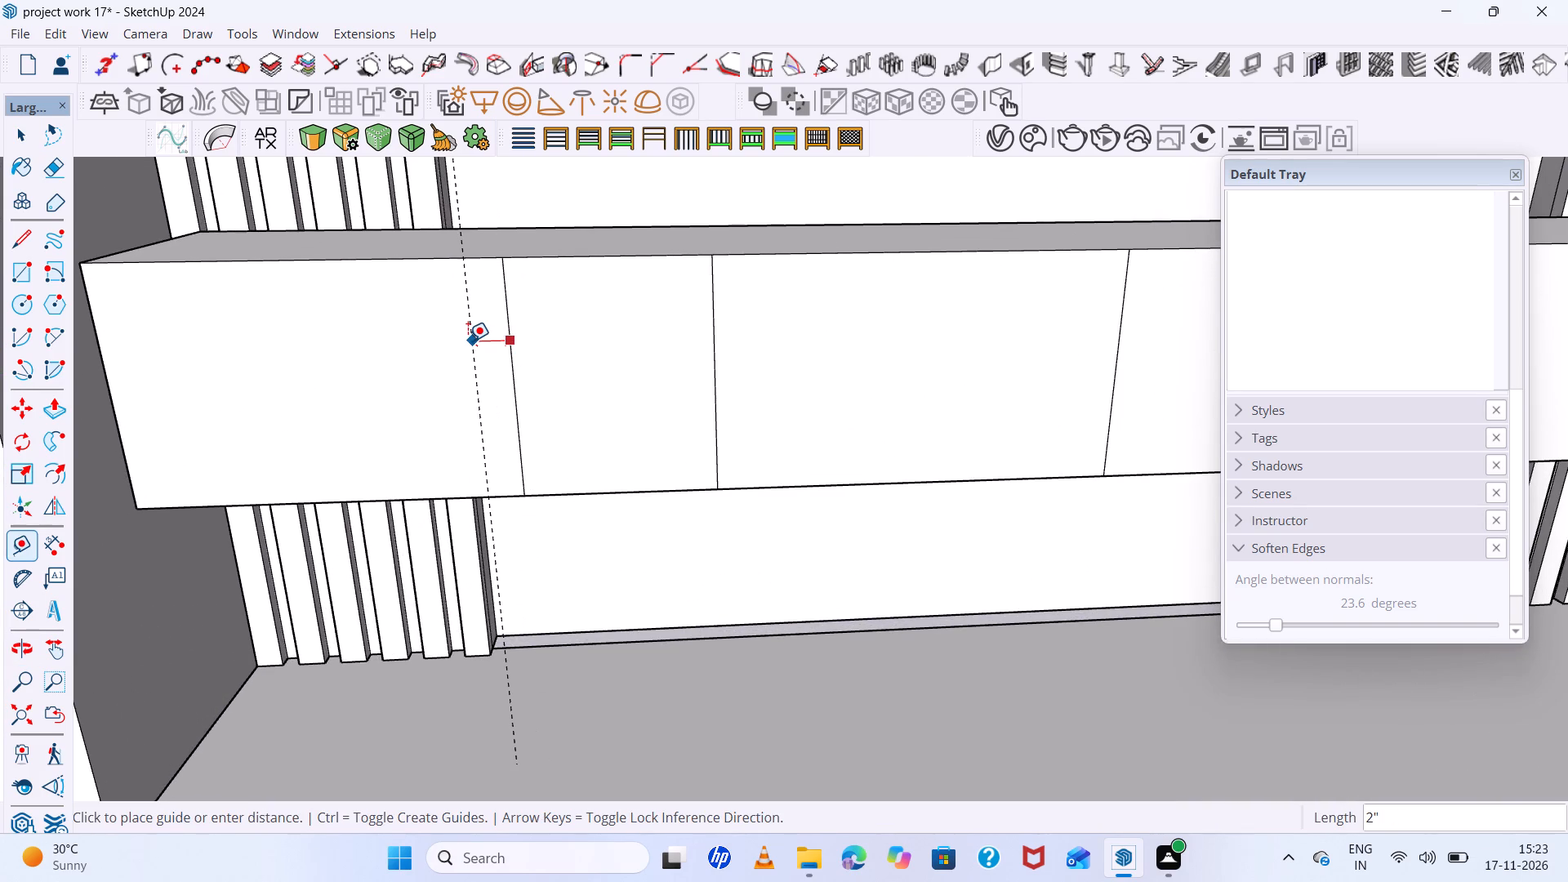
key(3)
text(mm)
key(Return)
scroll(497, 273, up, 14)
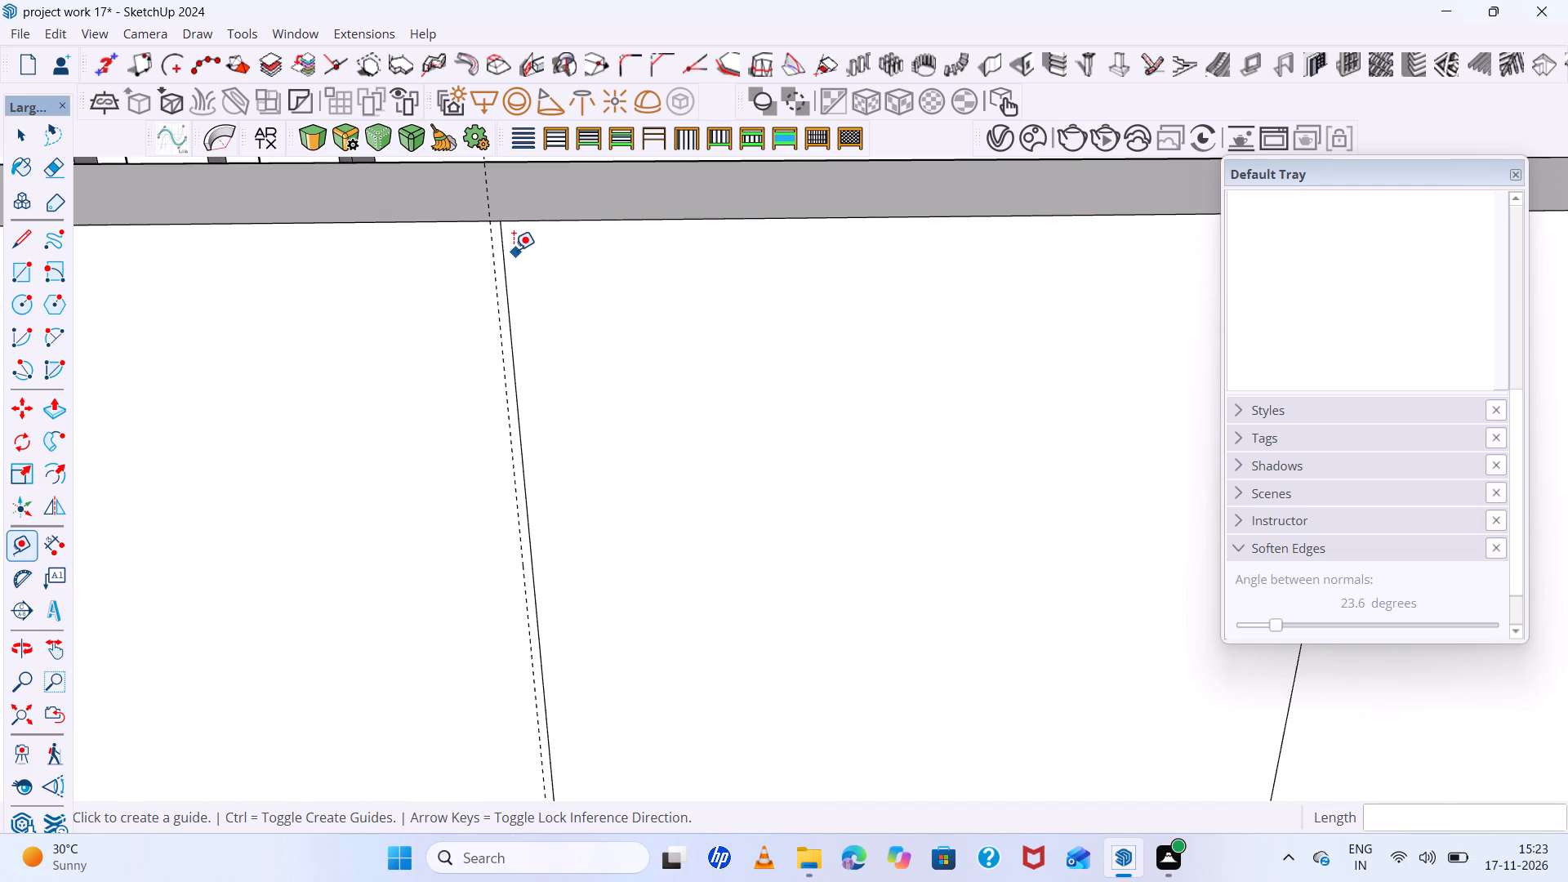
scroll(514, 250, up, 5)
click(503, 247)
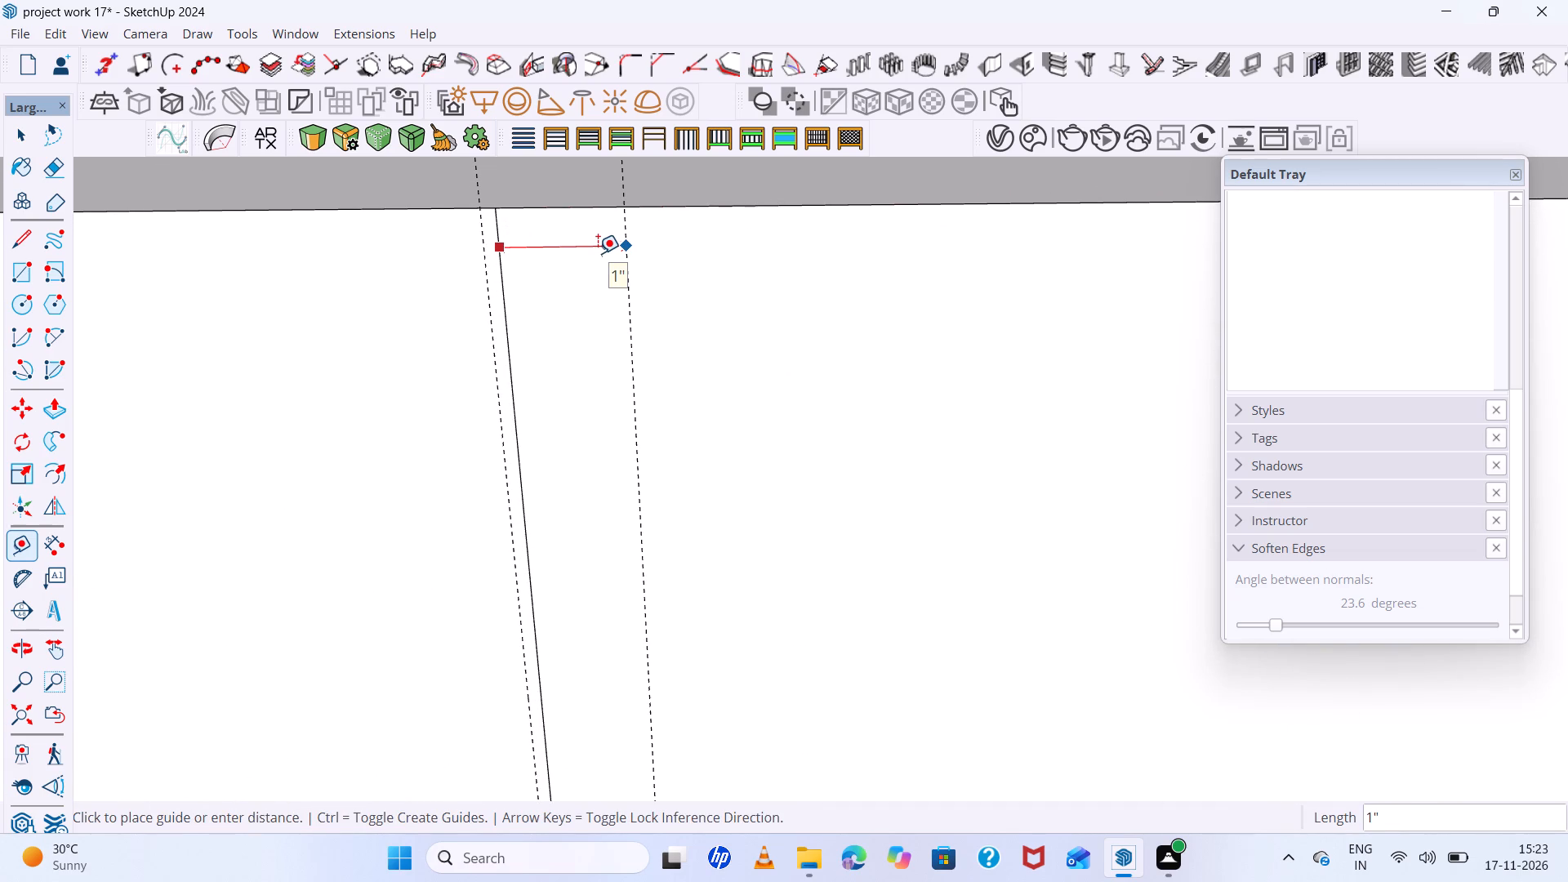
text(3mm)
key(Return)
Place vertical guides 3 mm to either side of the second division line from the cabinet front's left end.
scroll(223, 350, down, 19)
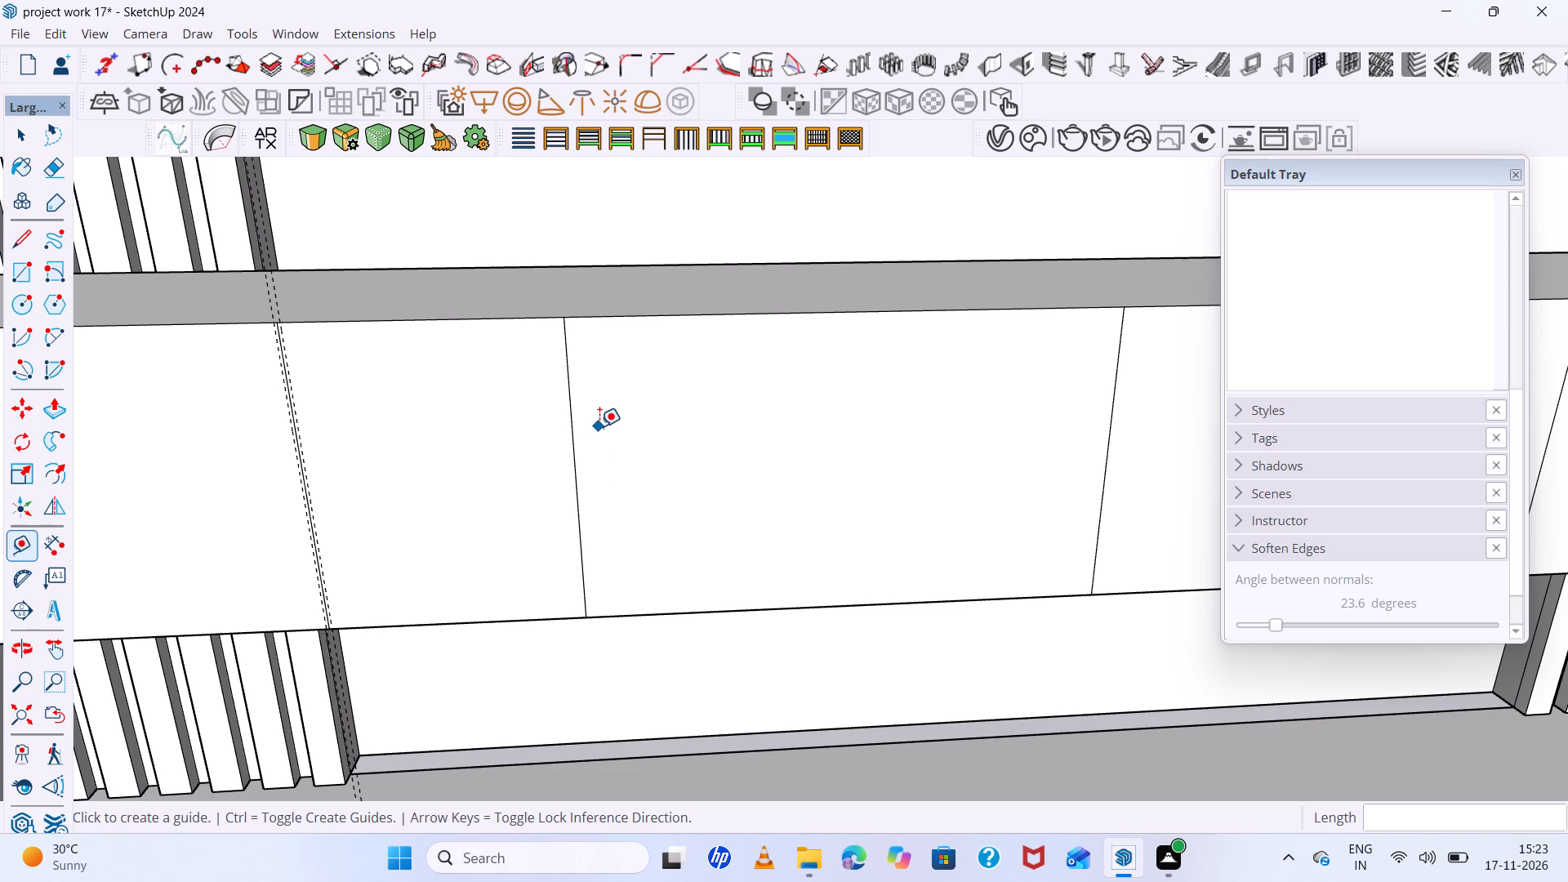
click(572, 390)
text(3mm)
key(Return)
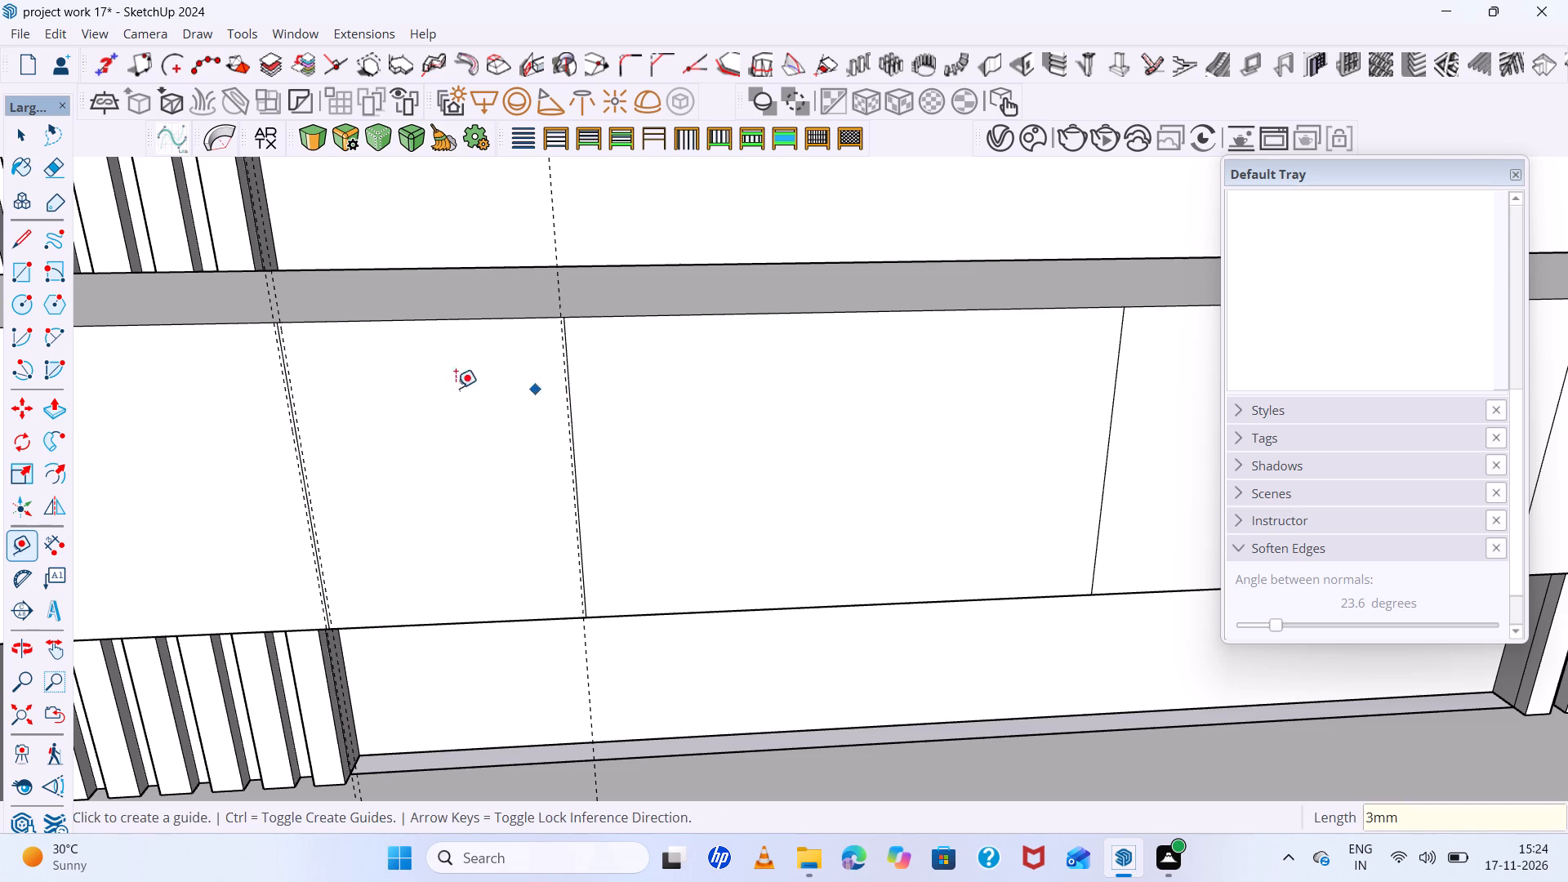
scroll(482, 321, up, 15)
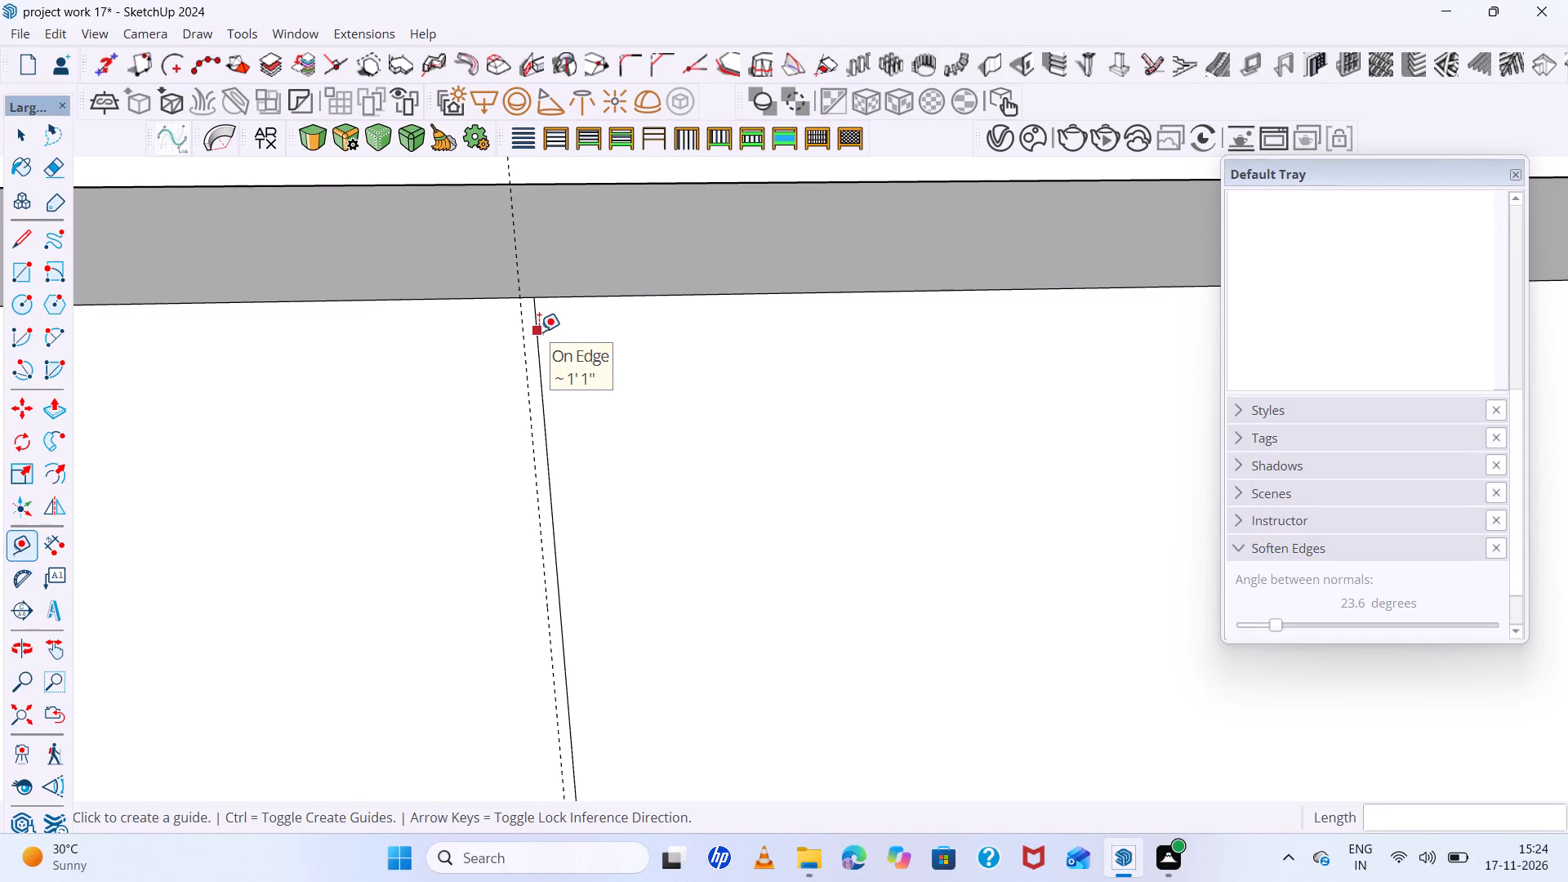
click(539, 332)
text(3mm)
key(Return)
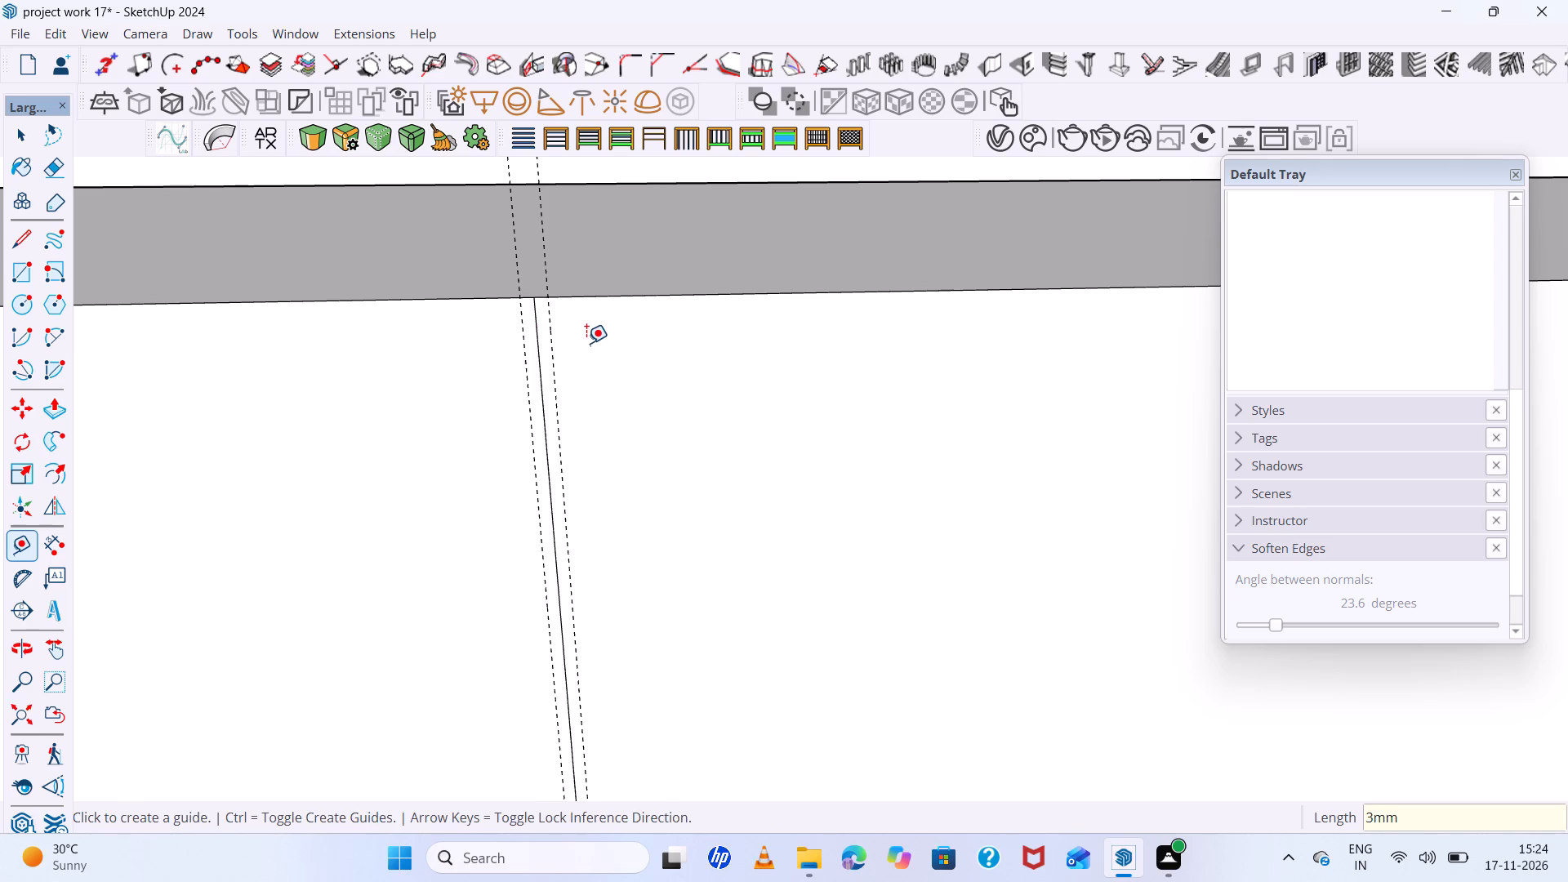
Place vertical guides 3 mm to either side of the cabinet front's central division line.
scroll(477, 425, down, 6)
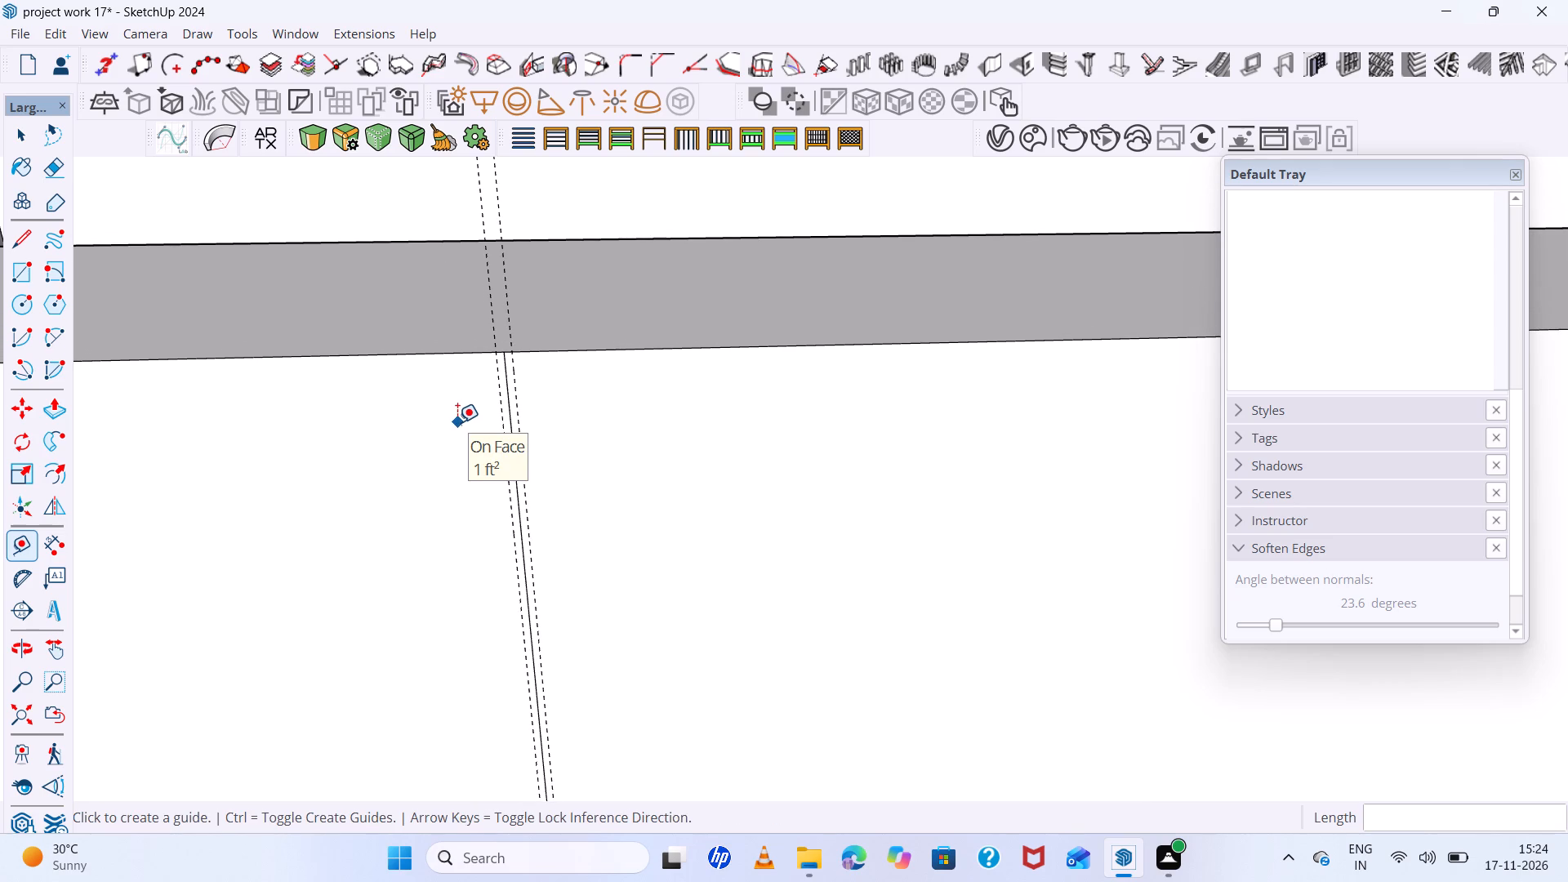
scroll(457, 422, down, 1)
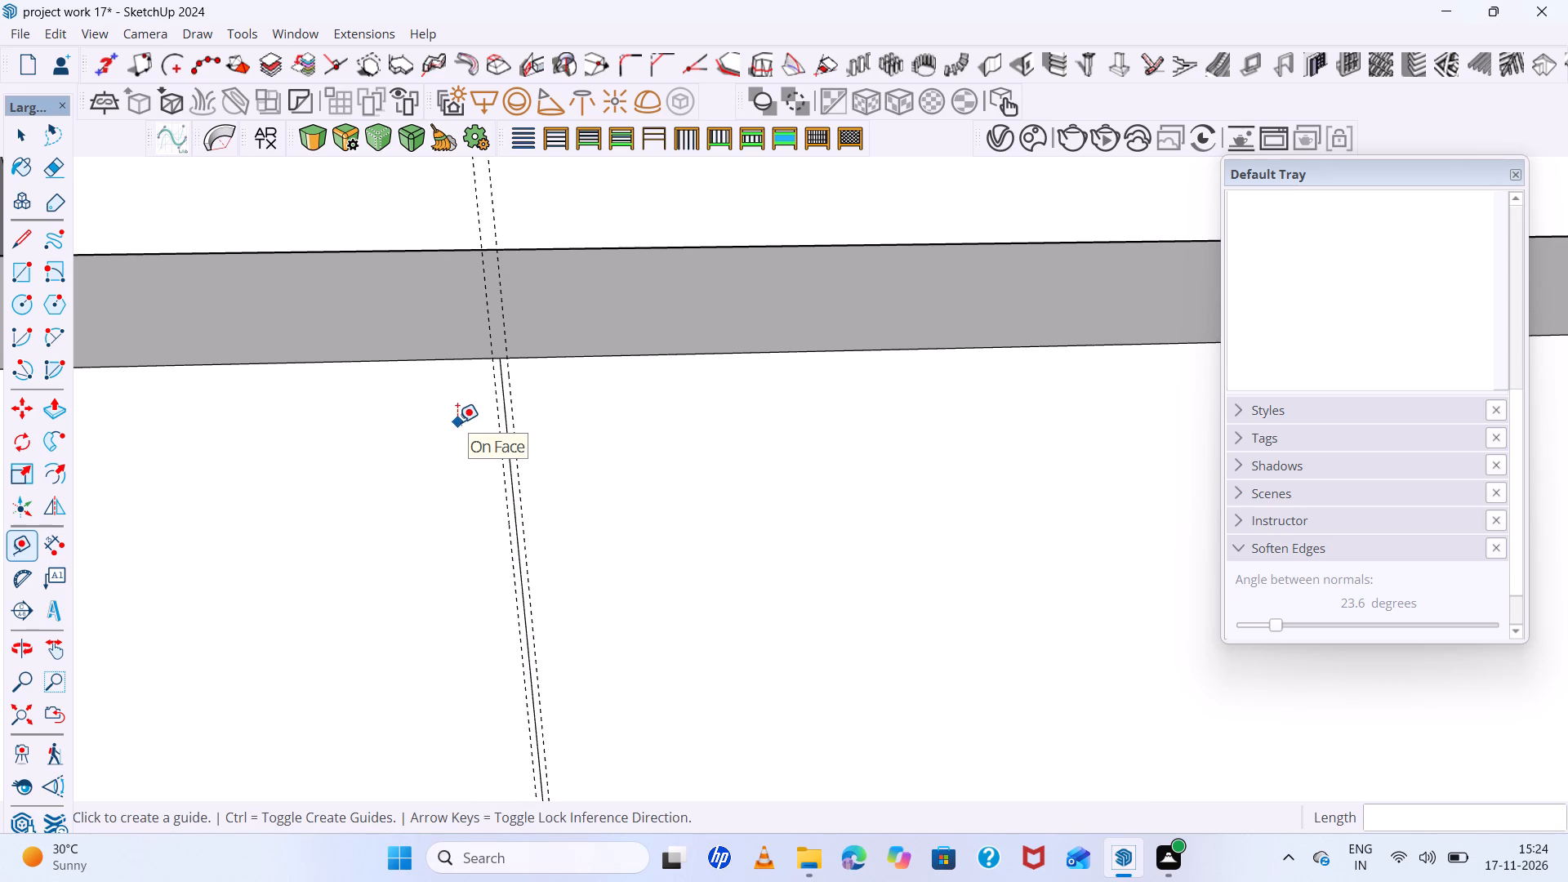
scroll(454, 434, down, 18)
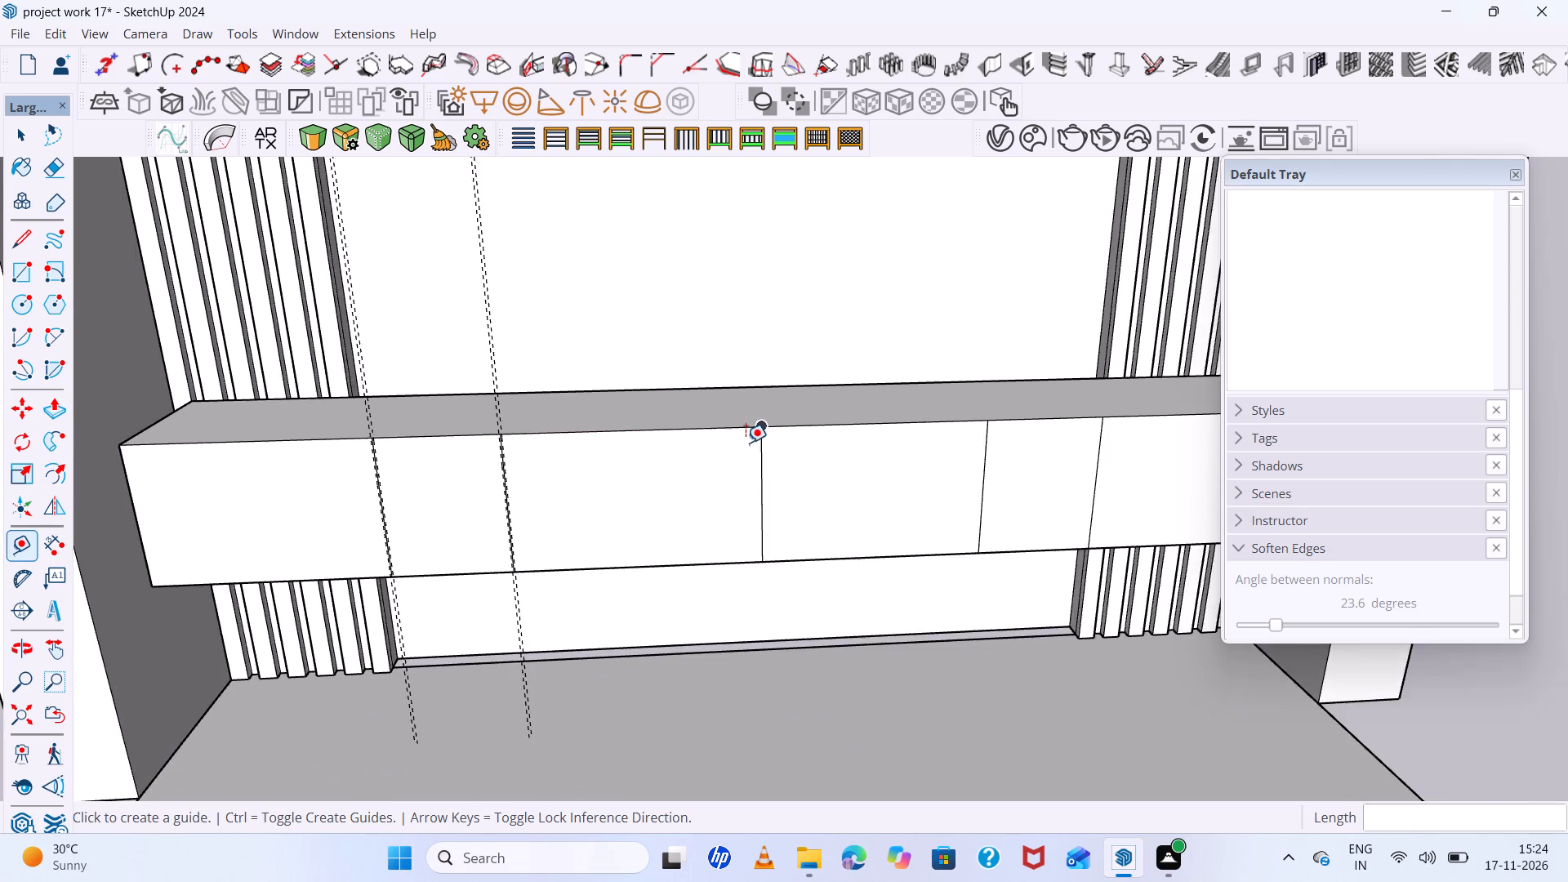
scroll(763, 439, up, 7)
click(755, 452)
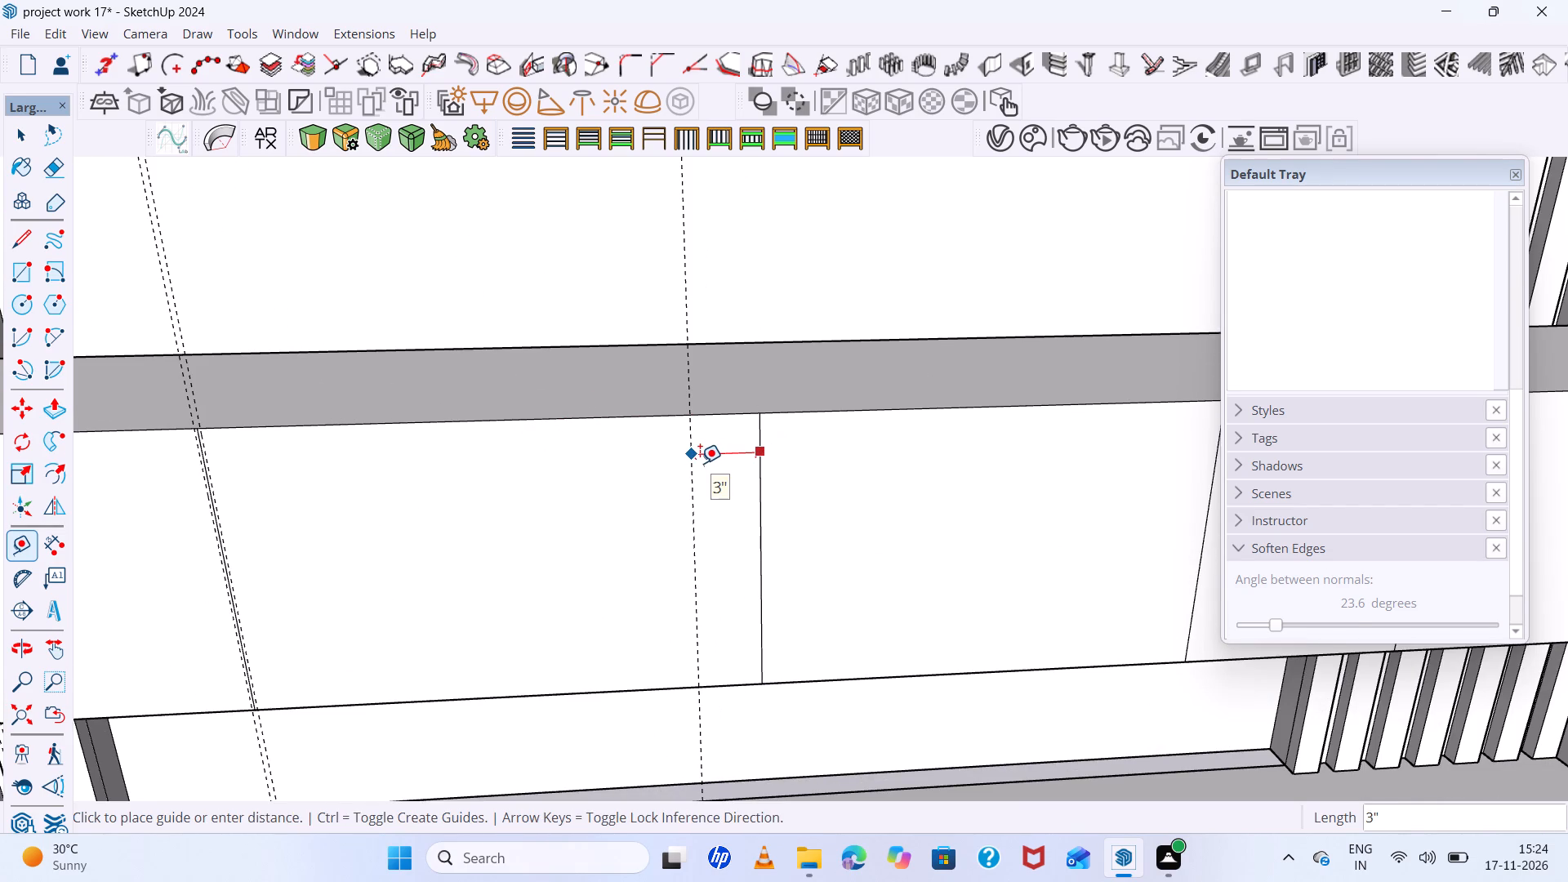
key(3)
text(mm)
key(Return)
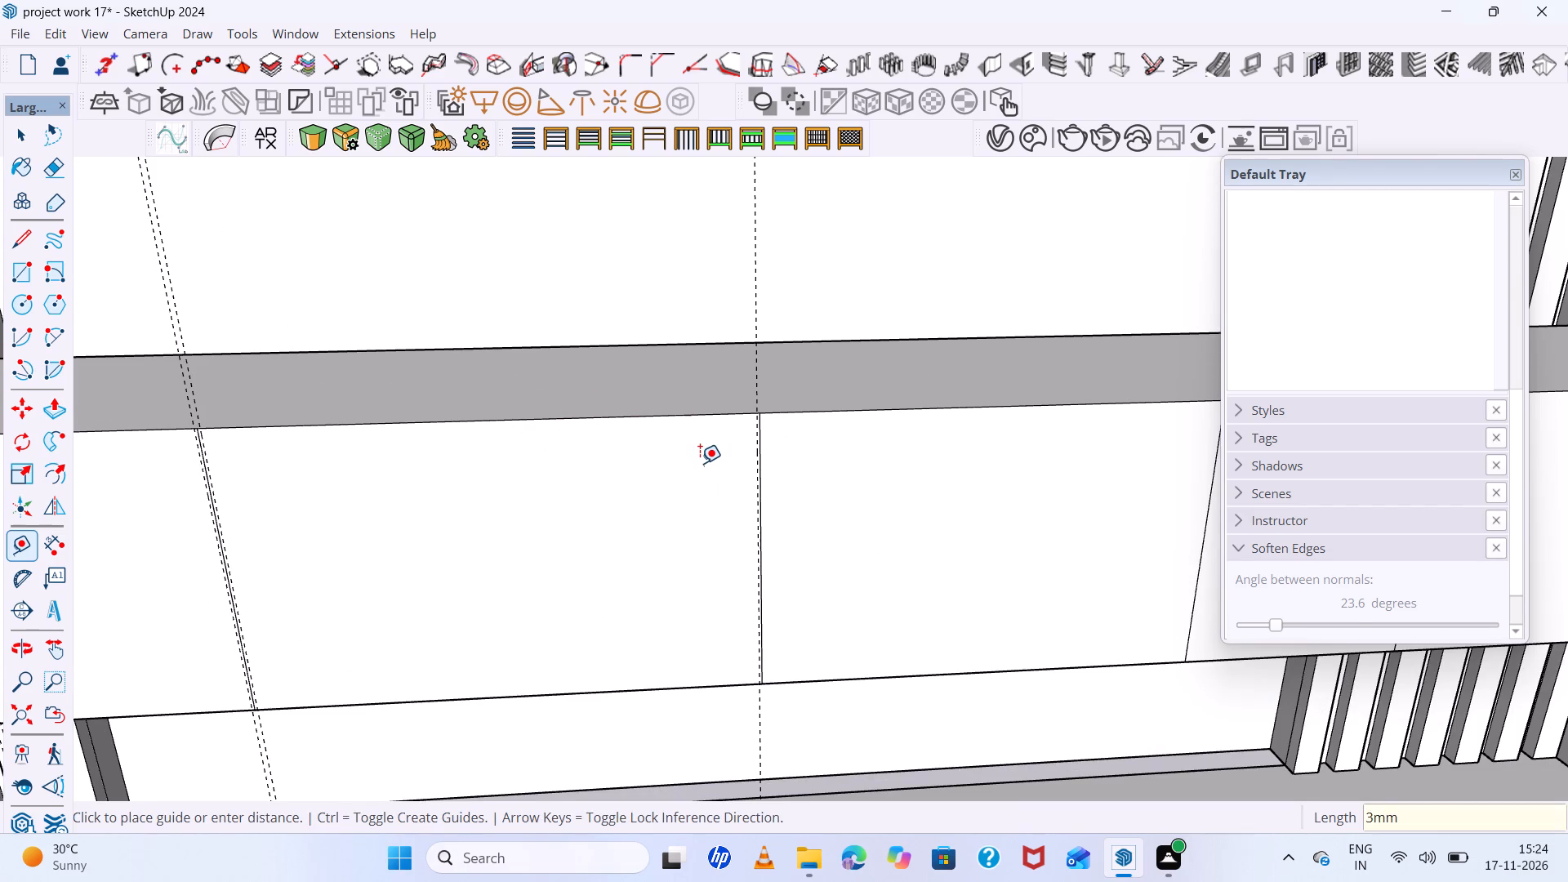
scroll(479, 448, up, 5)
scroll(959, 385, up, 5)
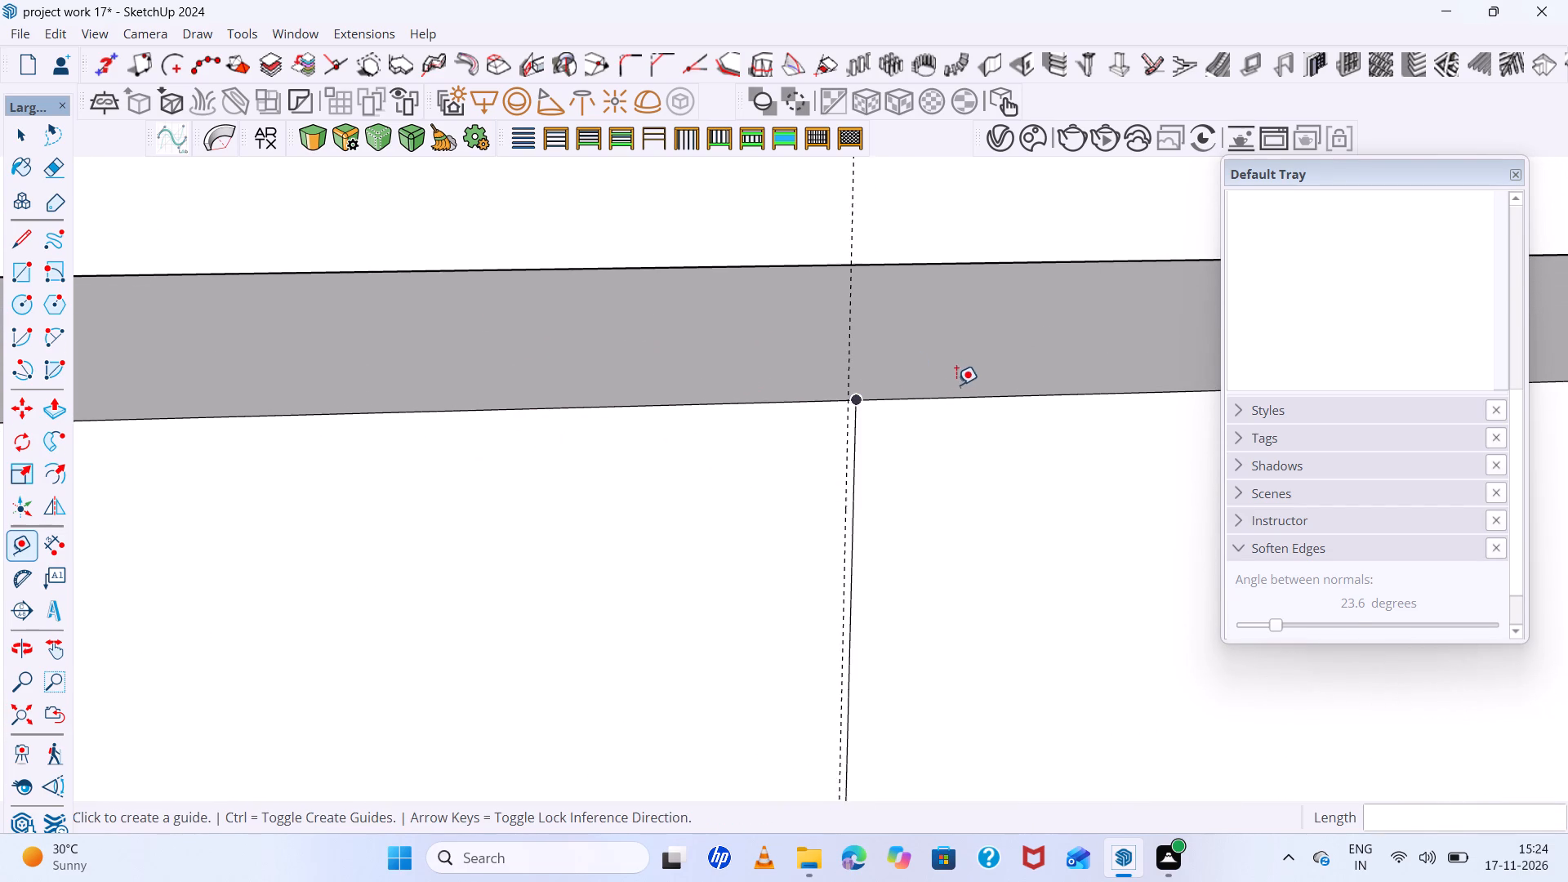
scroll(905, 418, up, 5)
click(821, 440)
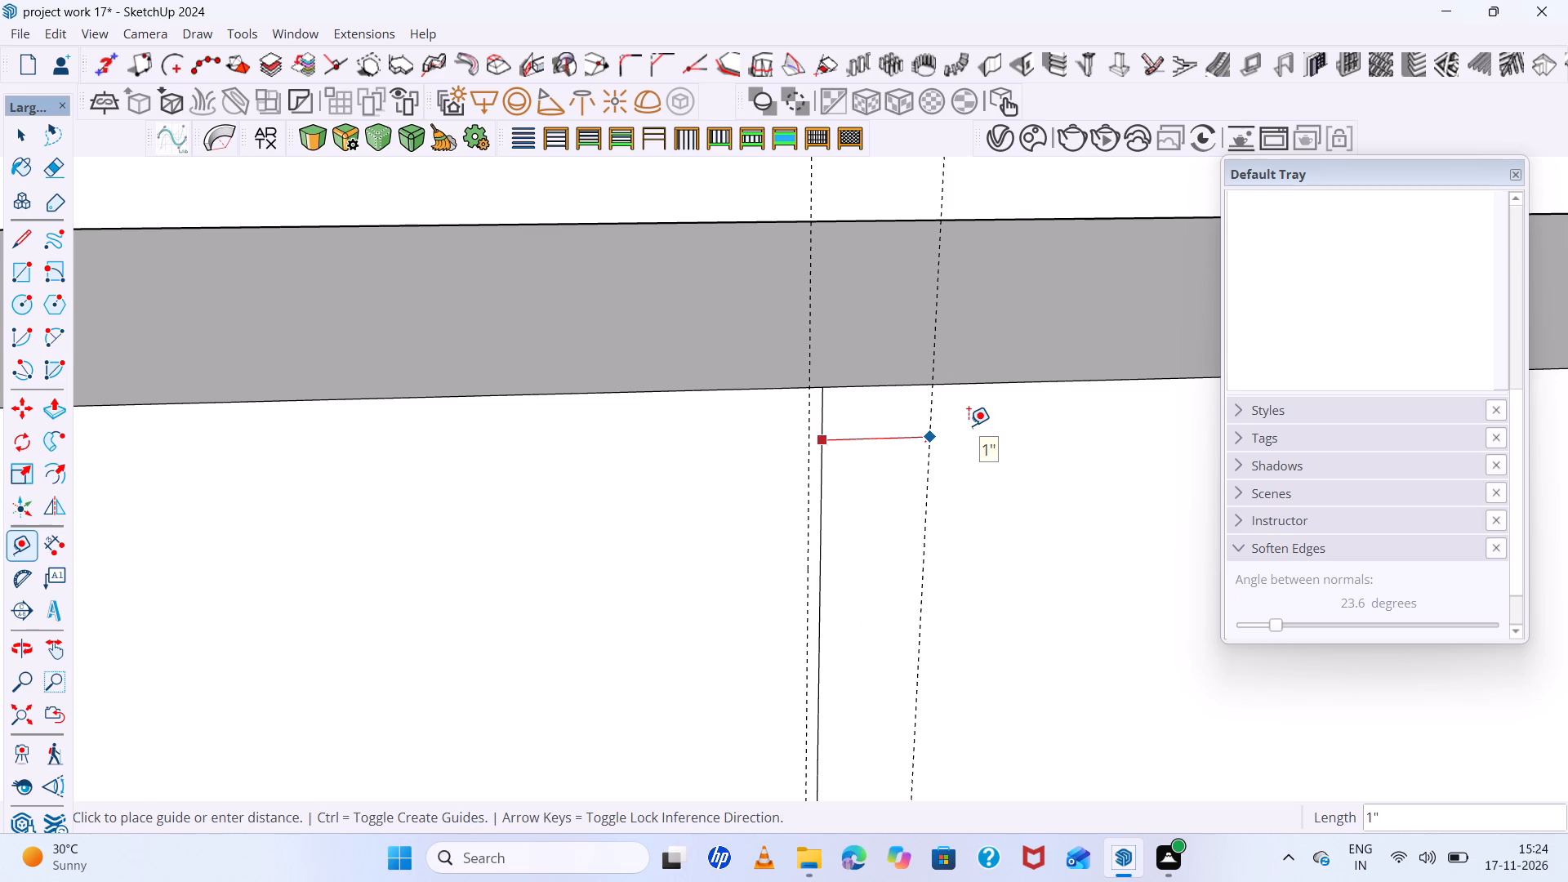
text(3mm)
key(Return)
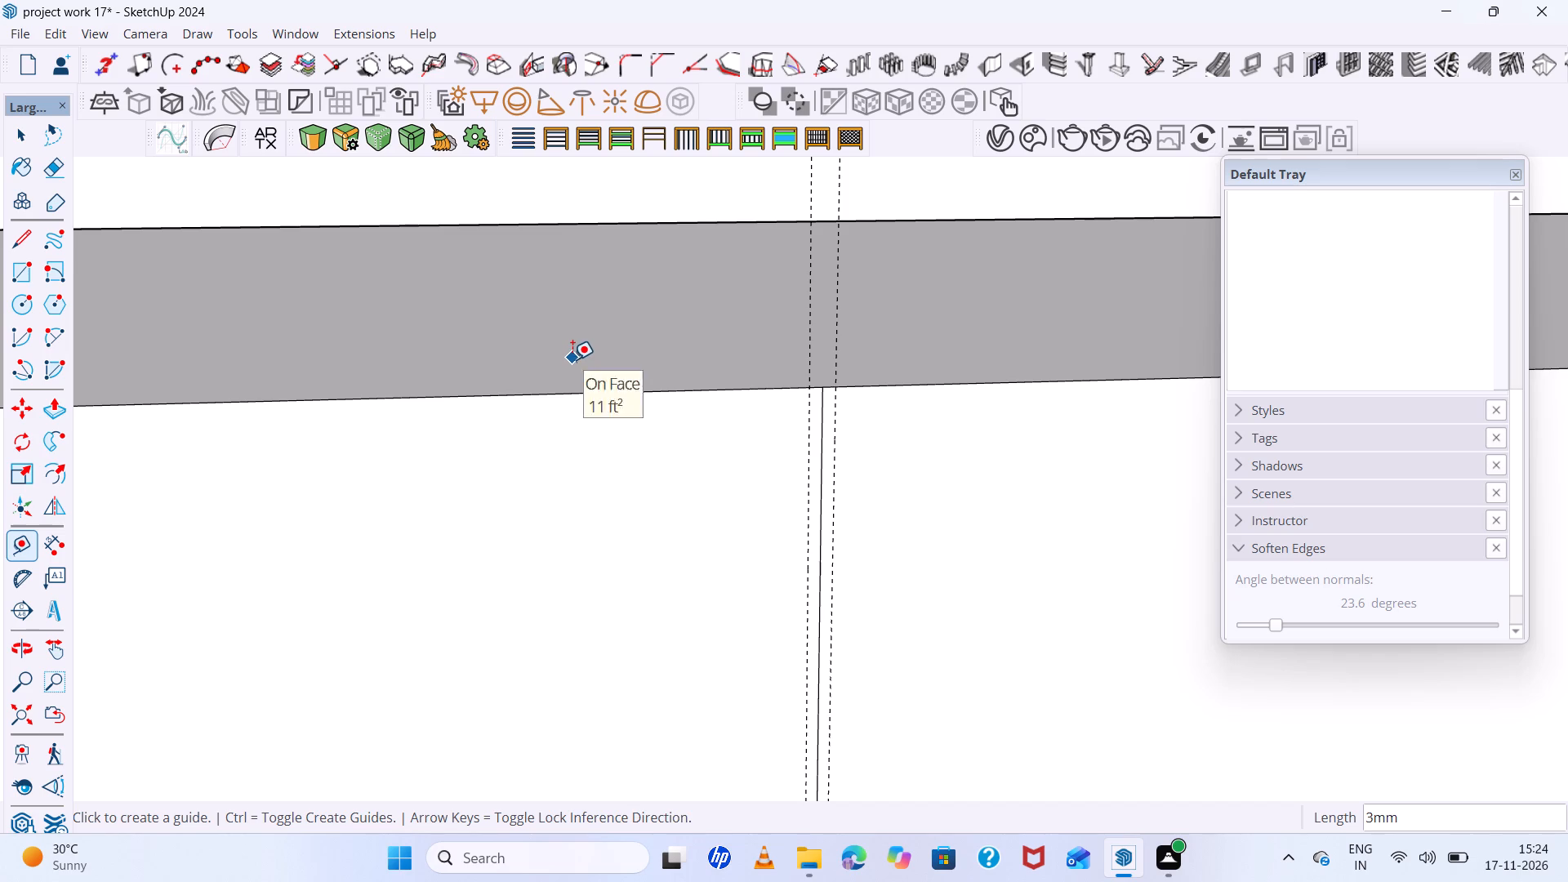
Place vertical guides 3 mm to either side of the first division line right of the cabinet front's centre.
scroll(568, 359, down, 15)
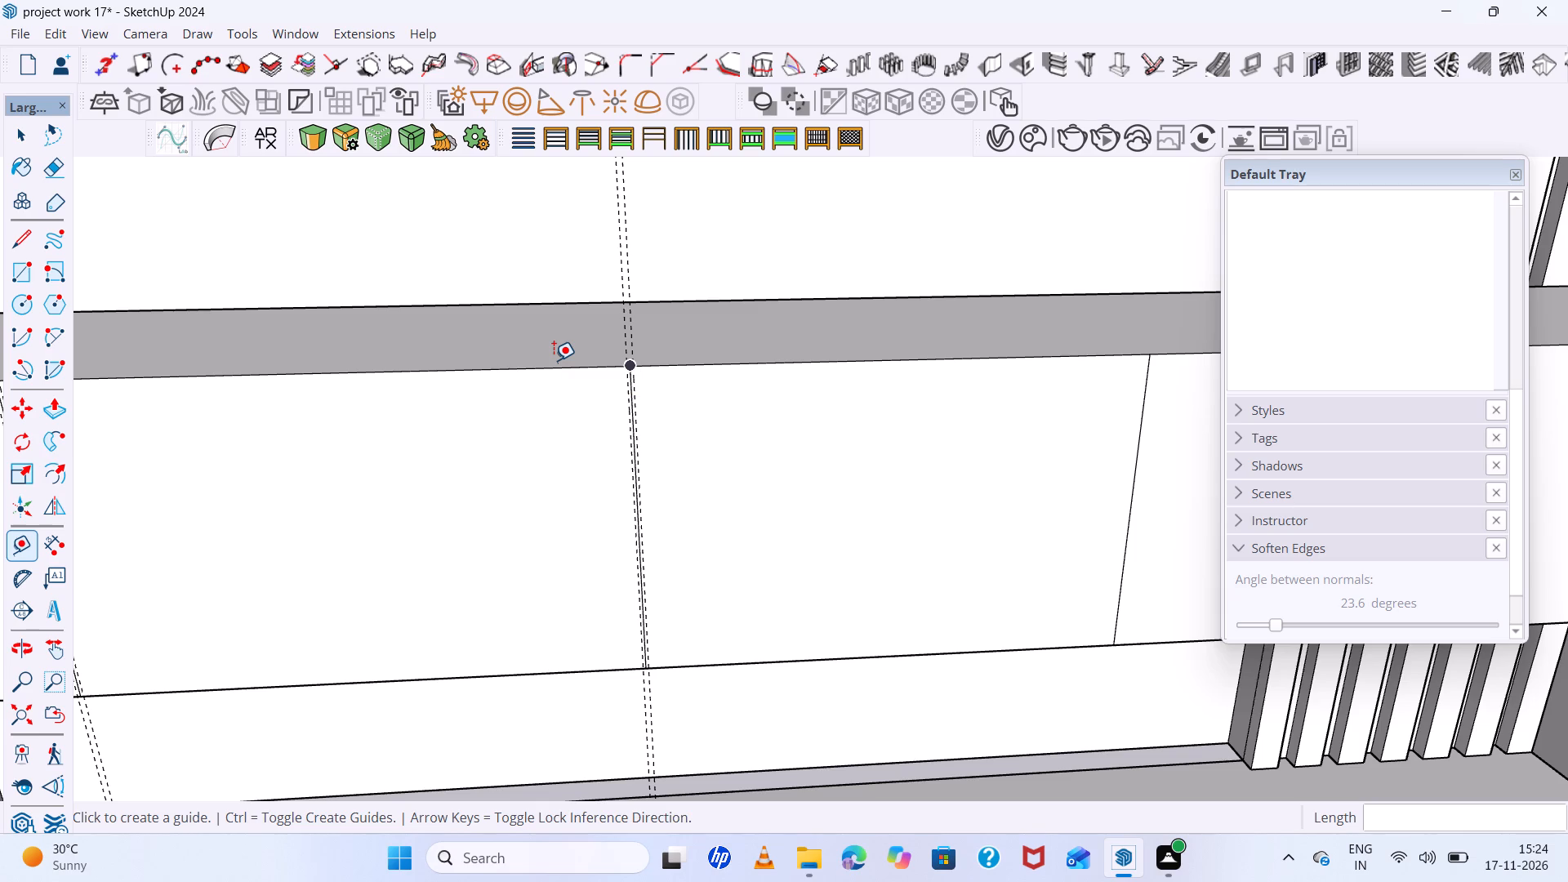
scroll(479, 476, down, 4)
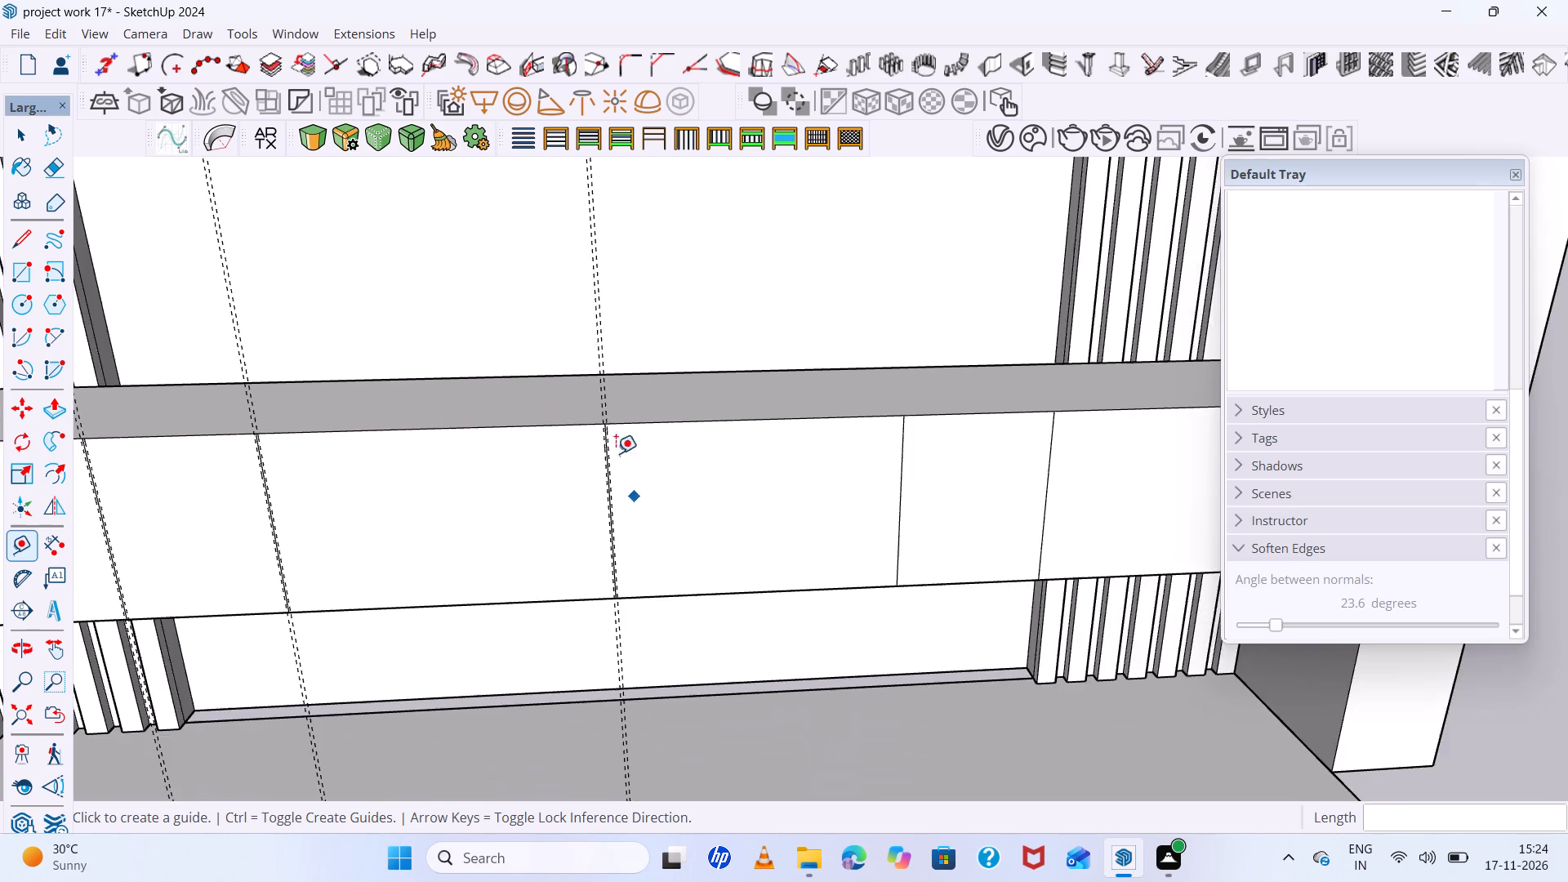
scroll(616, 453, down, 5)
scroll(955, 438, up, 5)
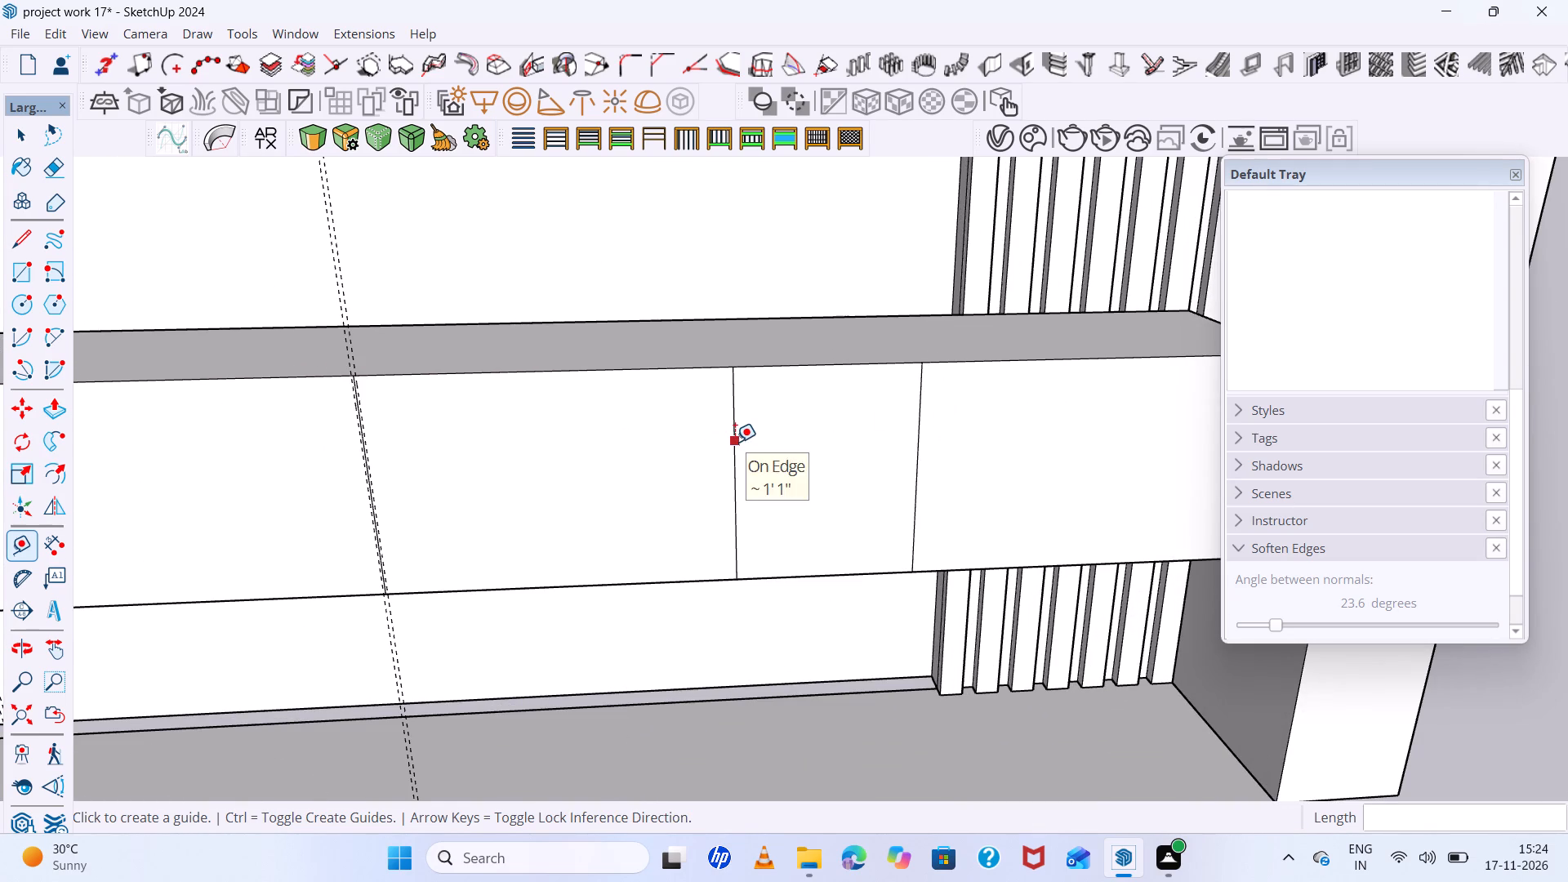
click(735, 442)
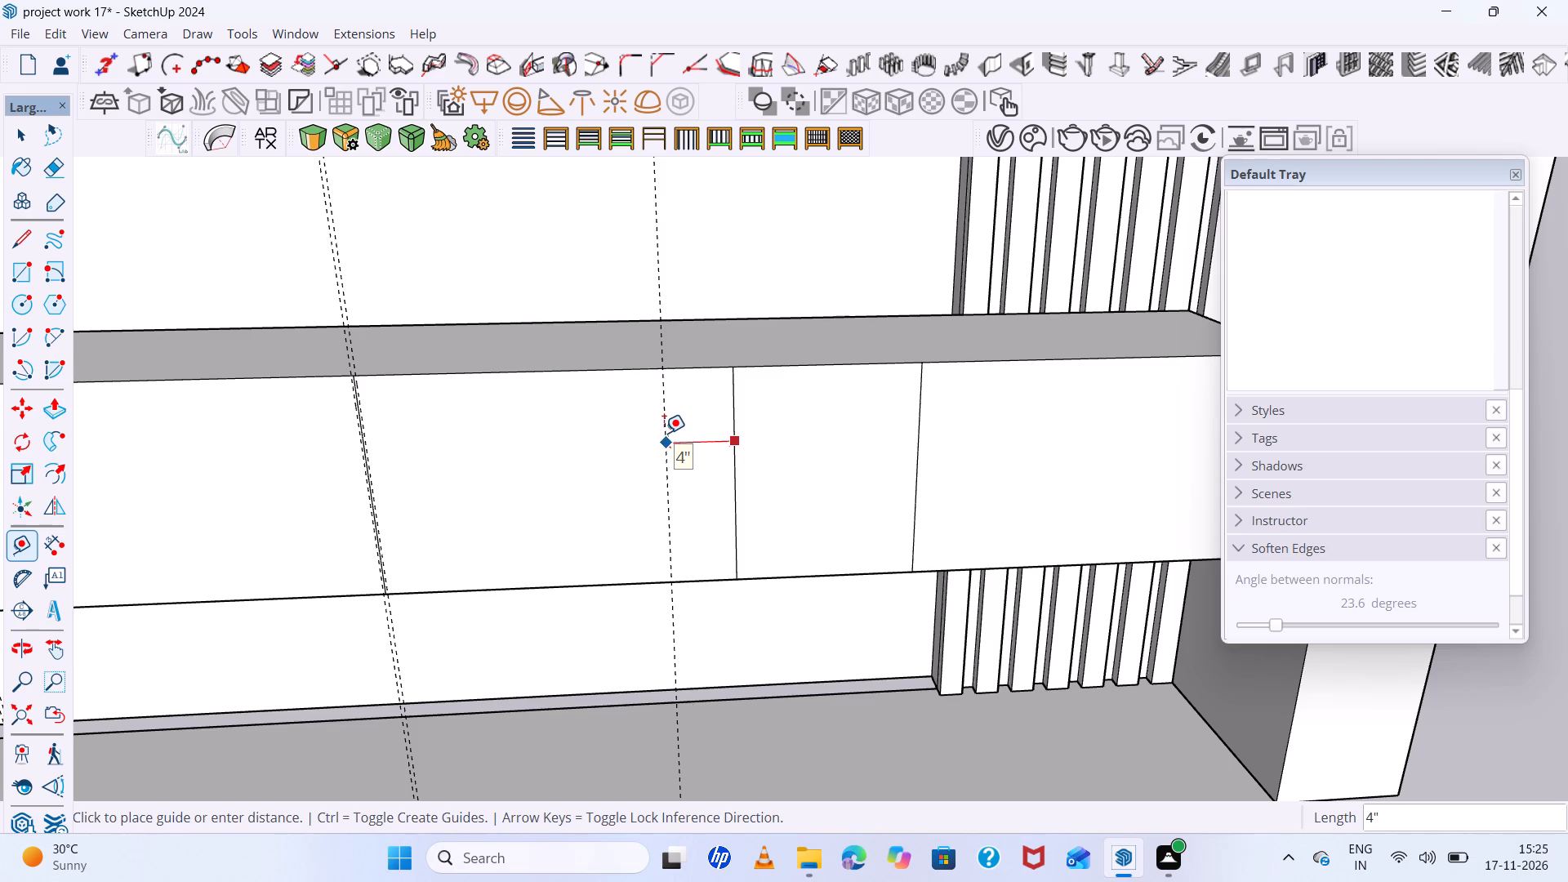
key(BackSpace)
text(3mm)
key(Return)
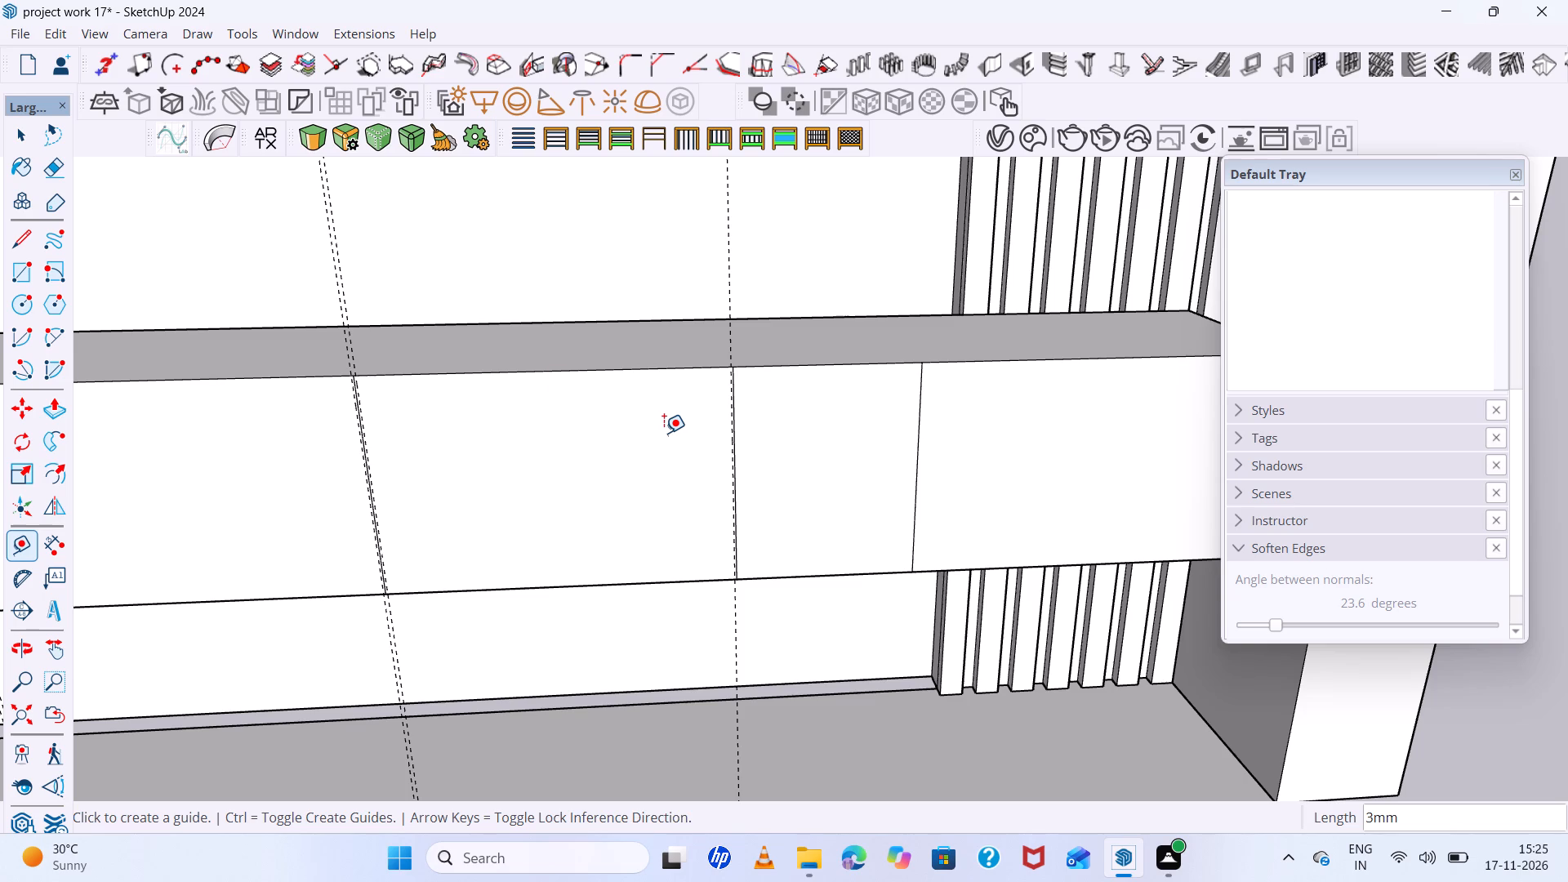
scroll(297, 430, down, 7)
scroll(683, 470, up, 6)
scroll(464, 373, up, 2)
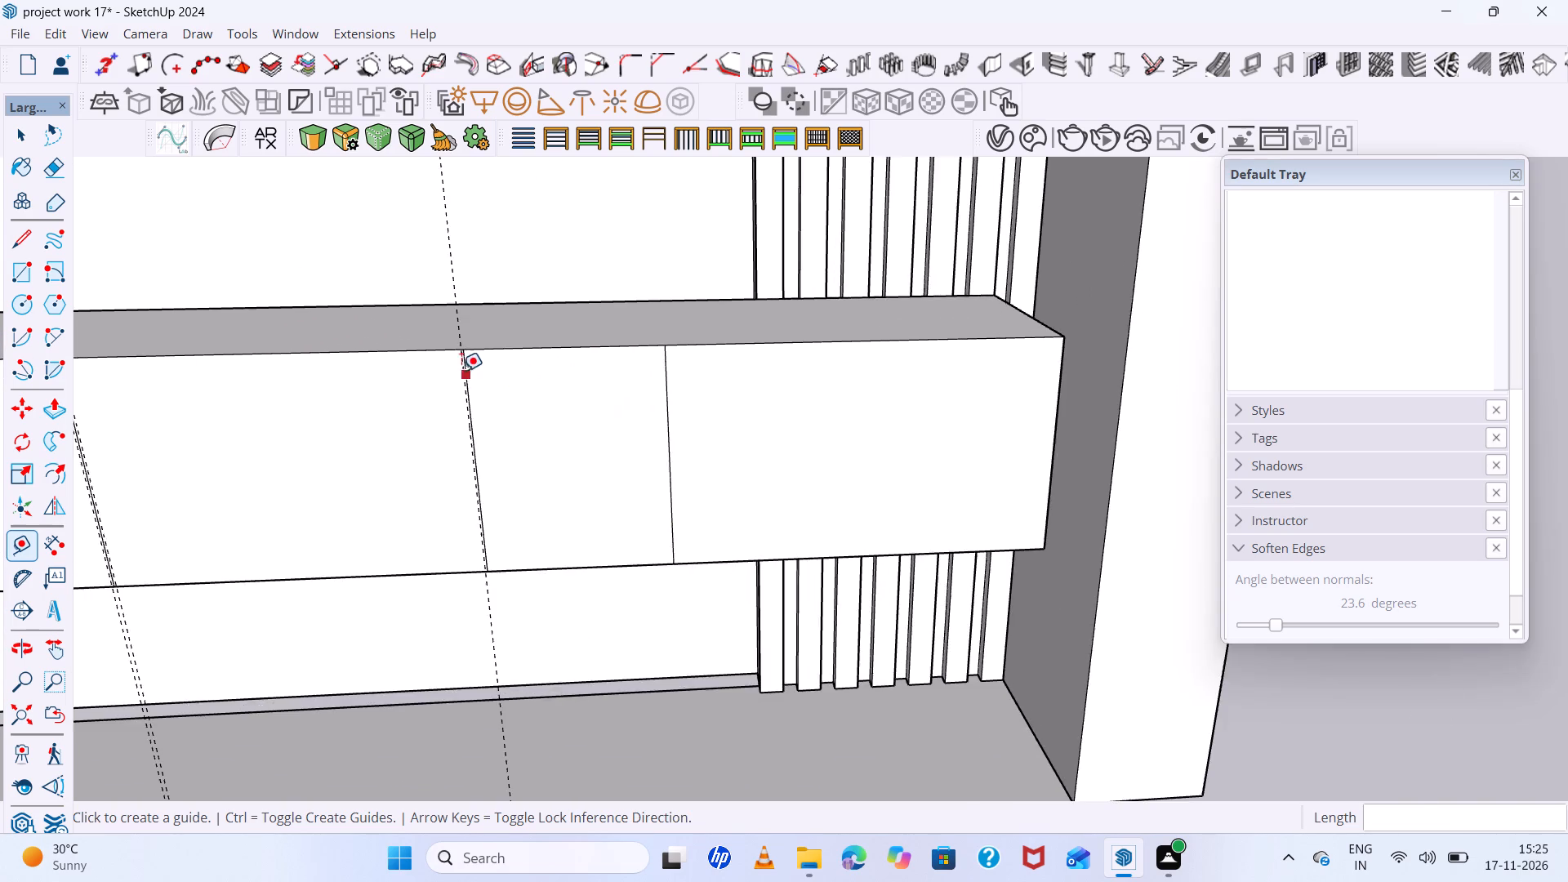
scroll(461, 371, up, 16)
click(467, 335)
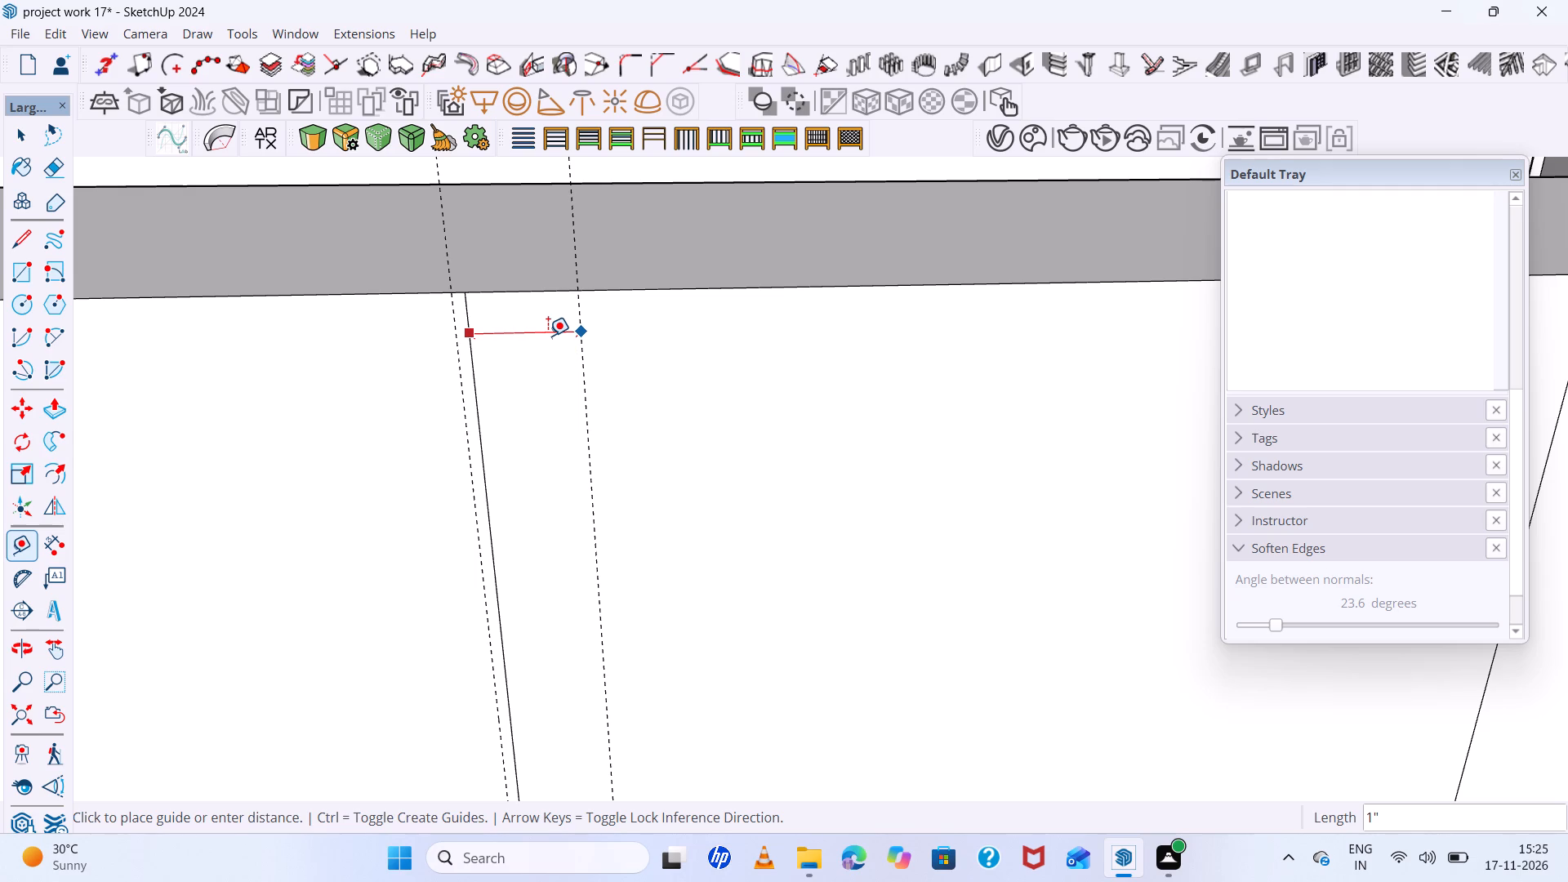
text(3mm)
key(Return)
Place vertical guides 3 mm to either side of the rightmost division line on the cabinet front.
scroll(295, 343, up, 1)
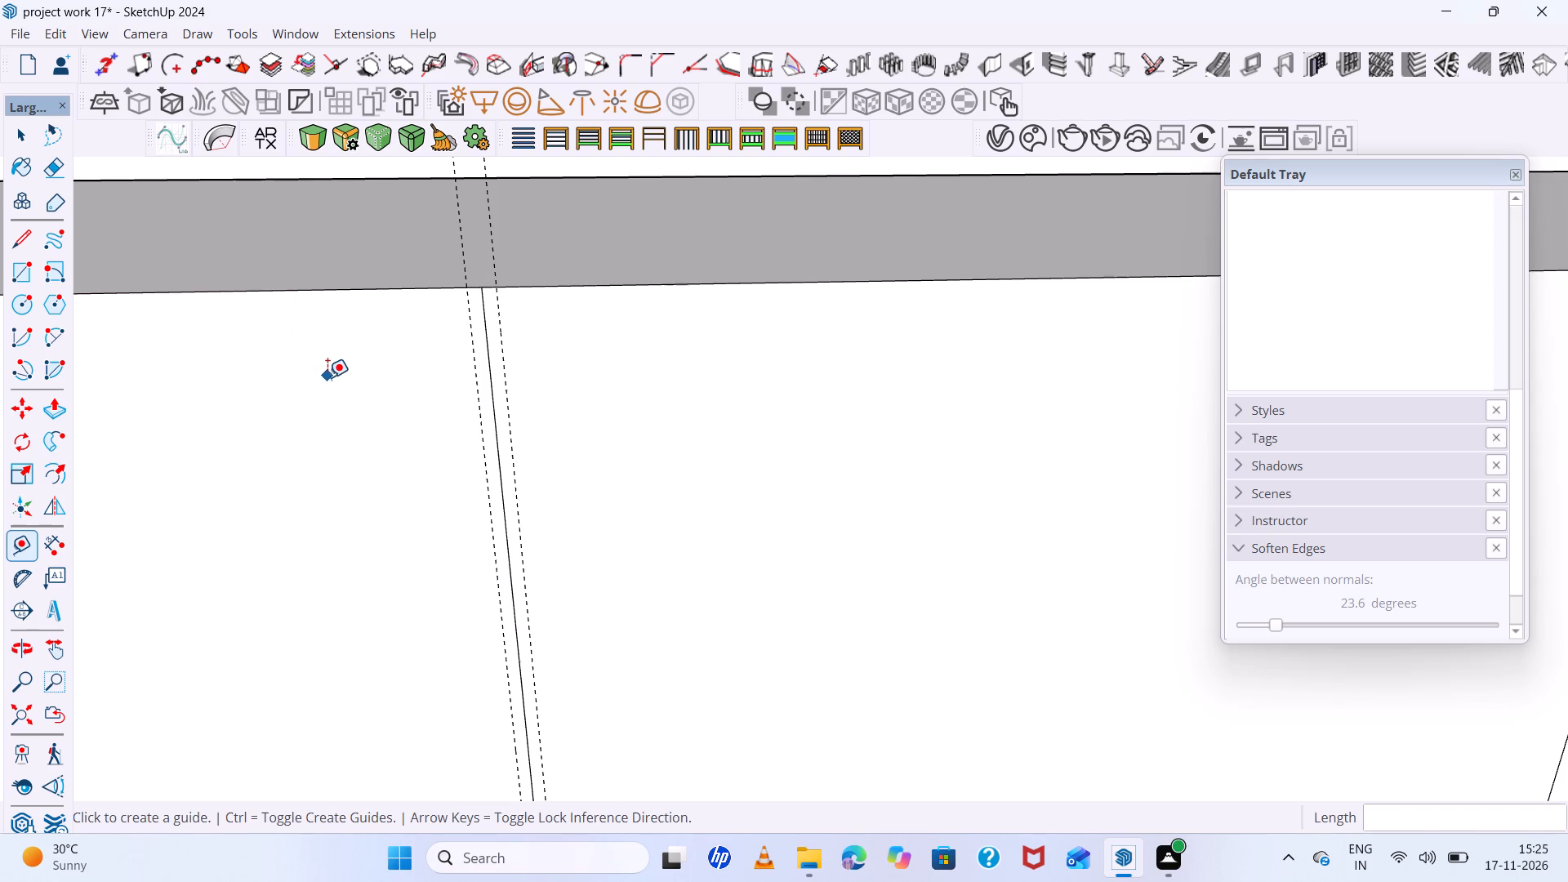
scroll(336, 392, down, 5)
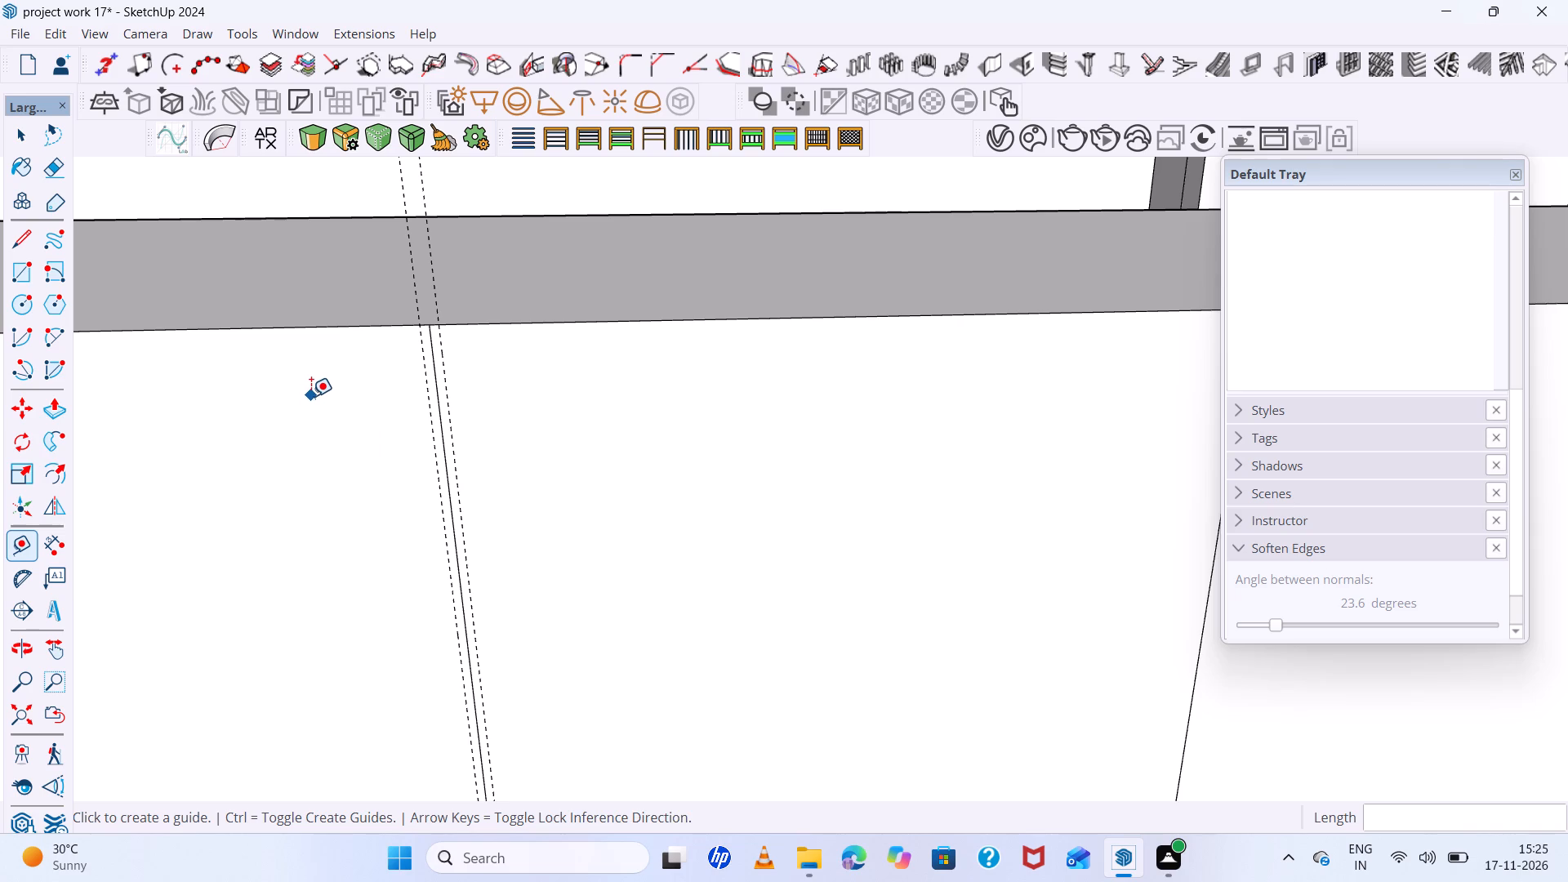
scroll(113, 390, down, 15)
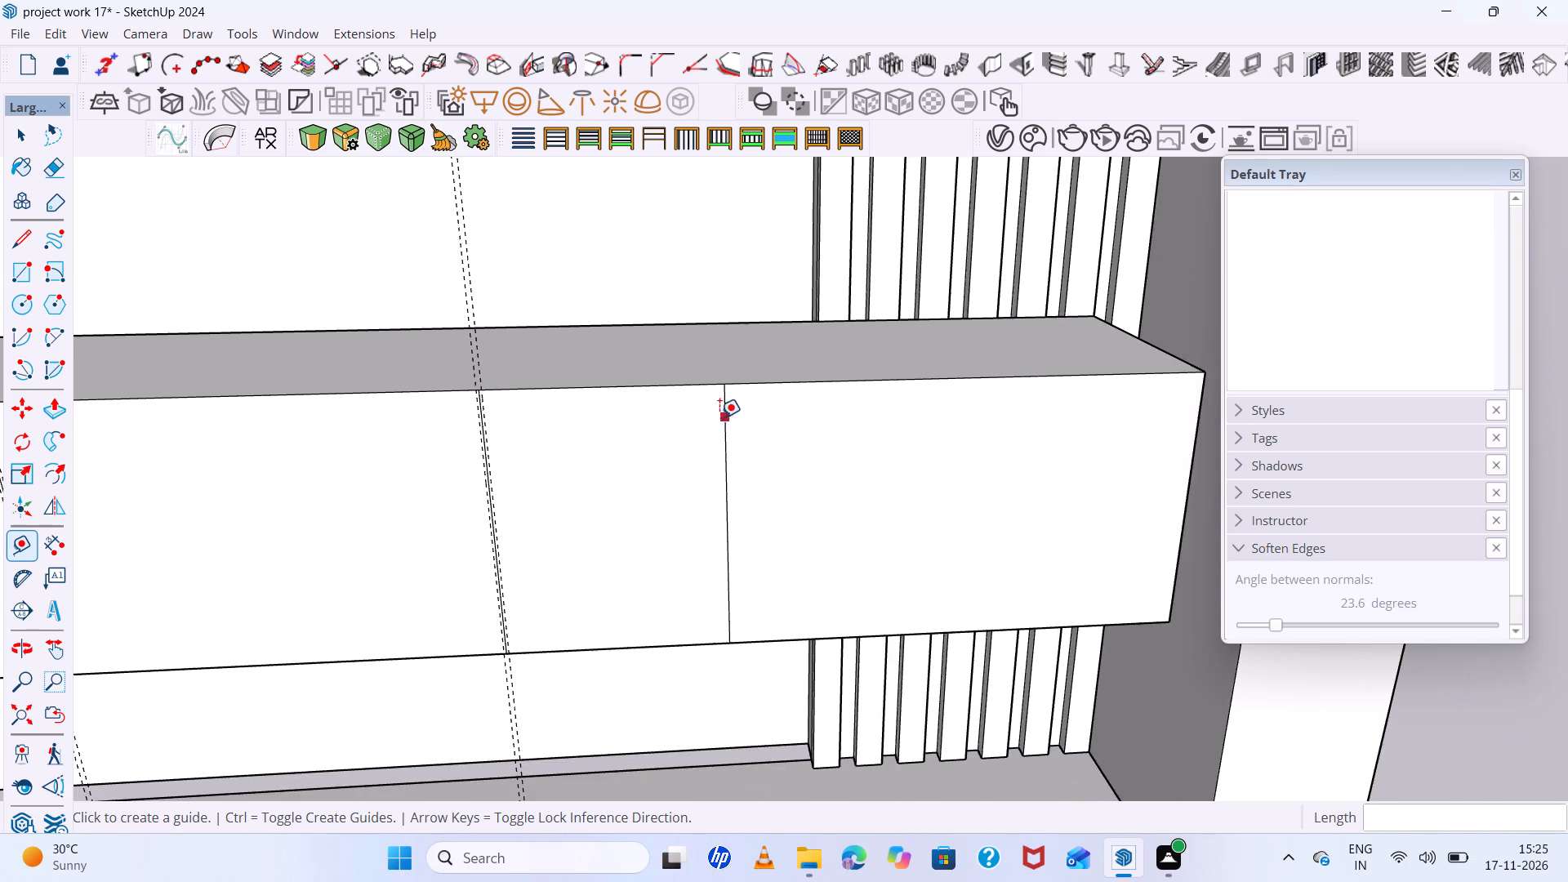
scroll(717, 416, up, 4)
click(728, 409)
text(3mm)
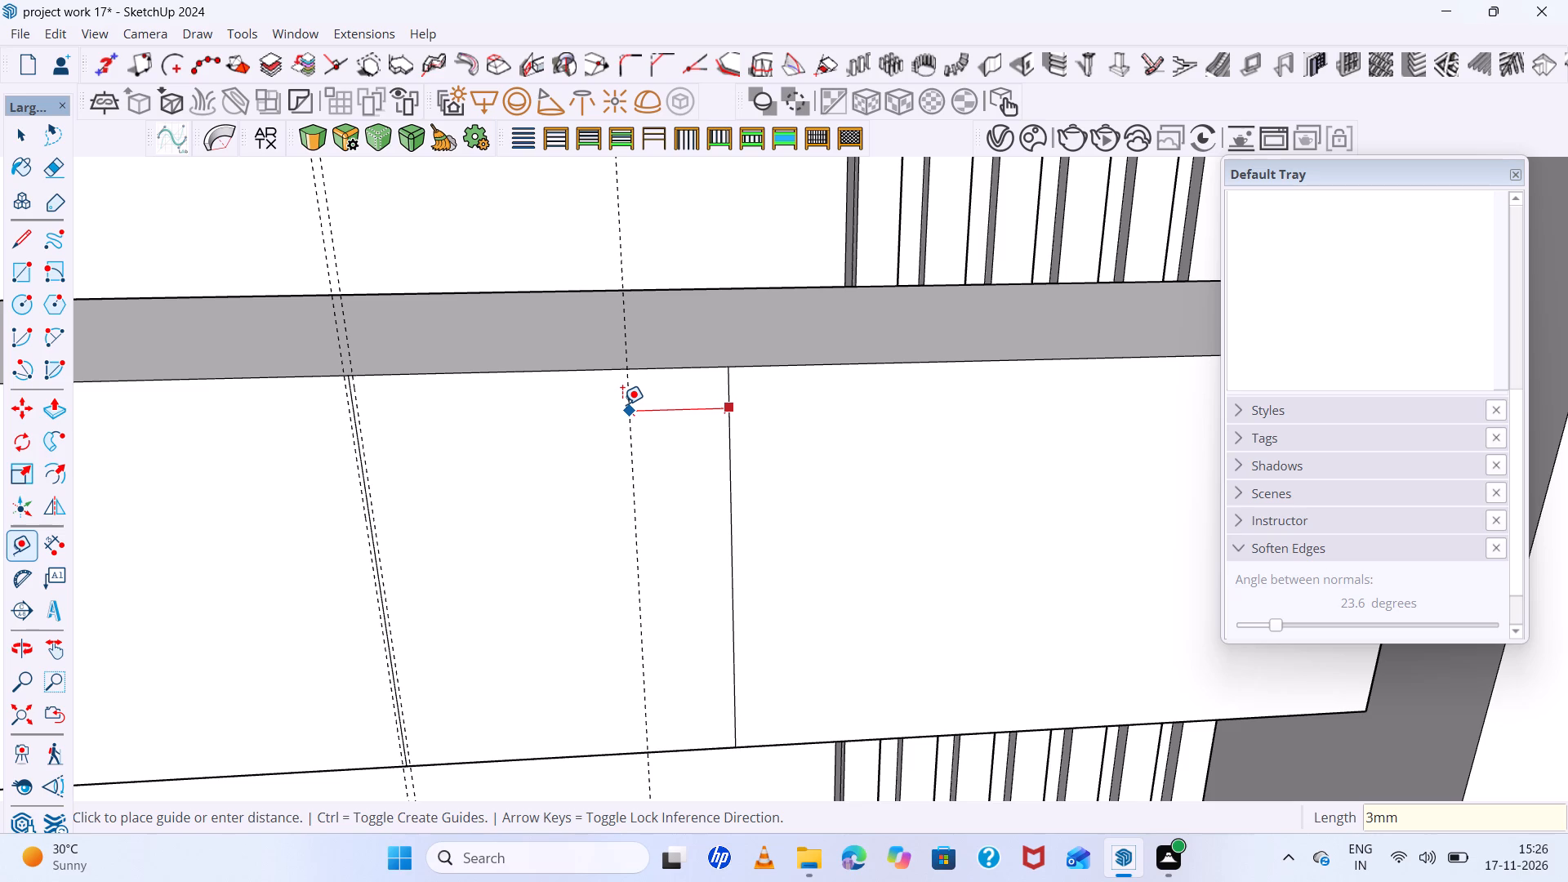
key(Return)
scroll(669, 353, up, 14)
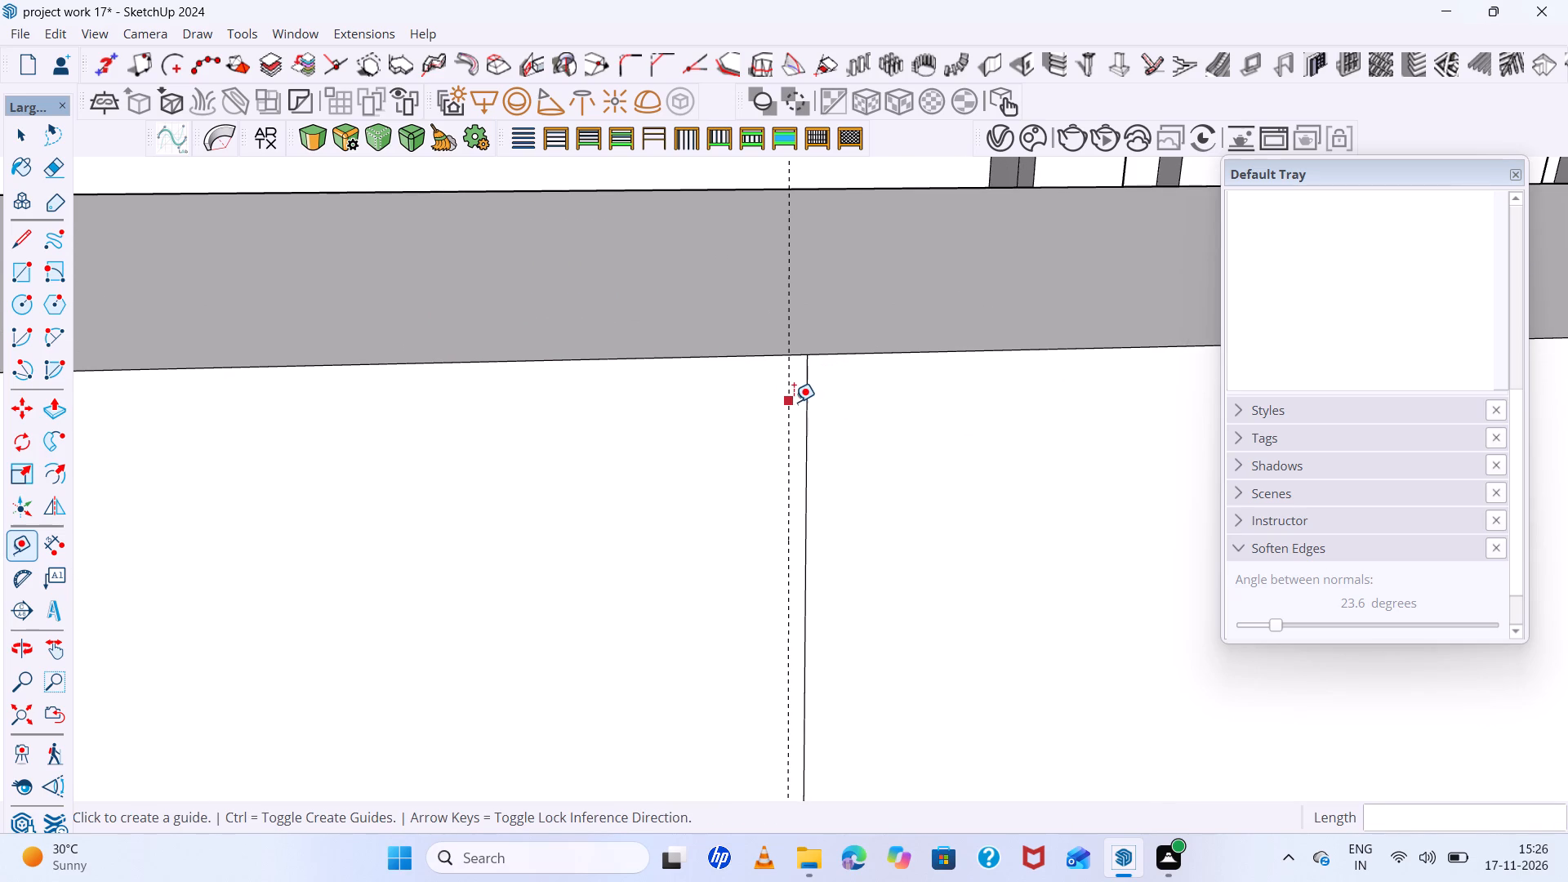
click(807, 401)
text(3mm)
key(Return)
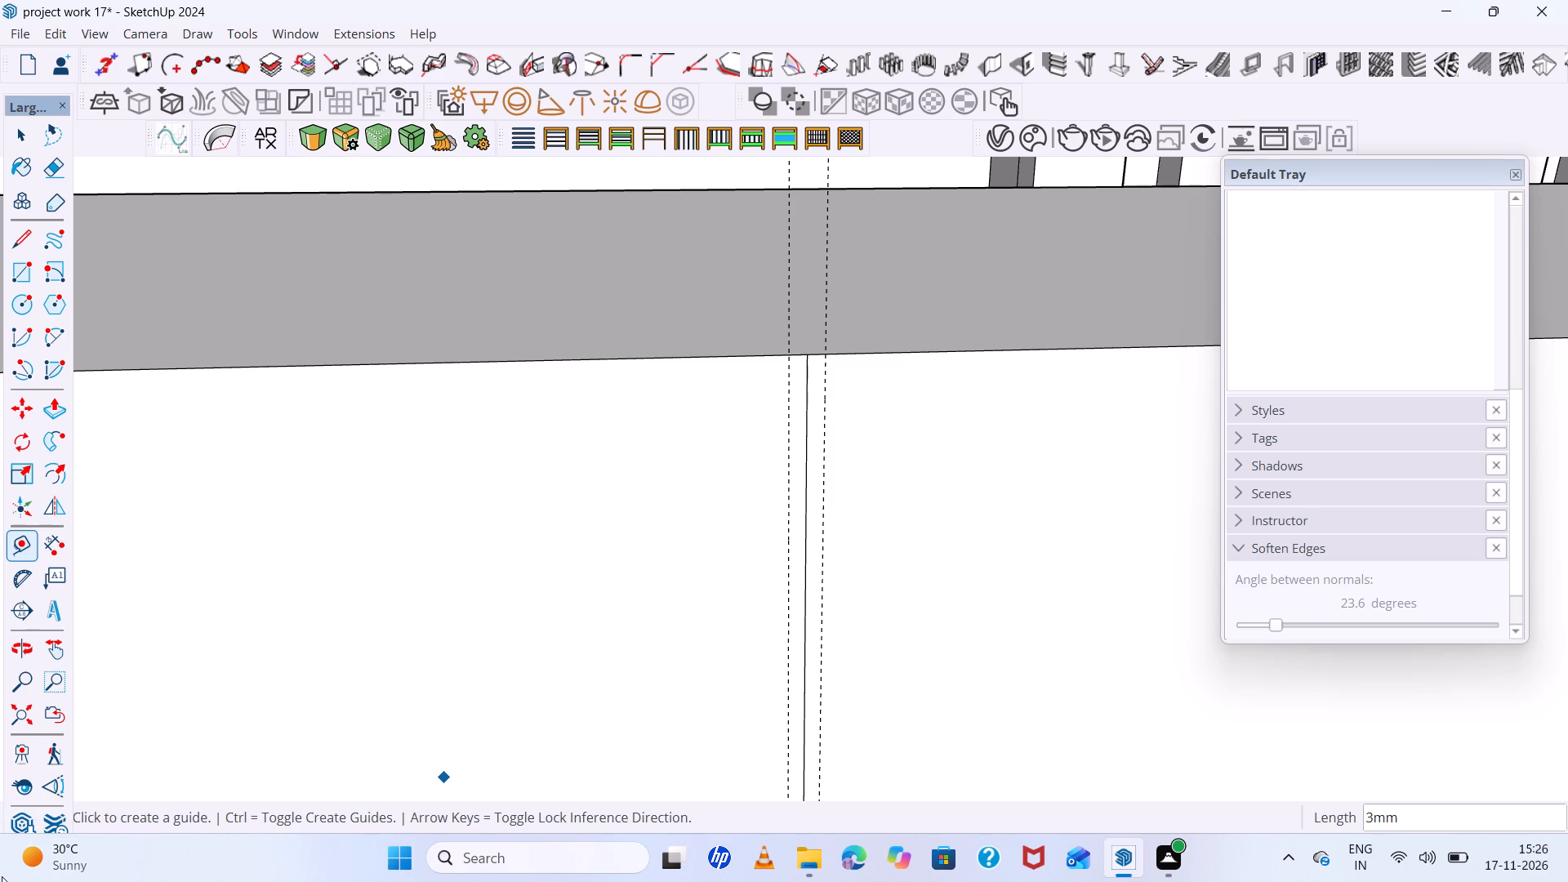
scroll(32, 881, down, 2)
scroll(177, 622, down, 5)
scroll(630, 498, down, 5)
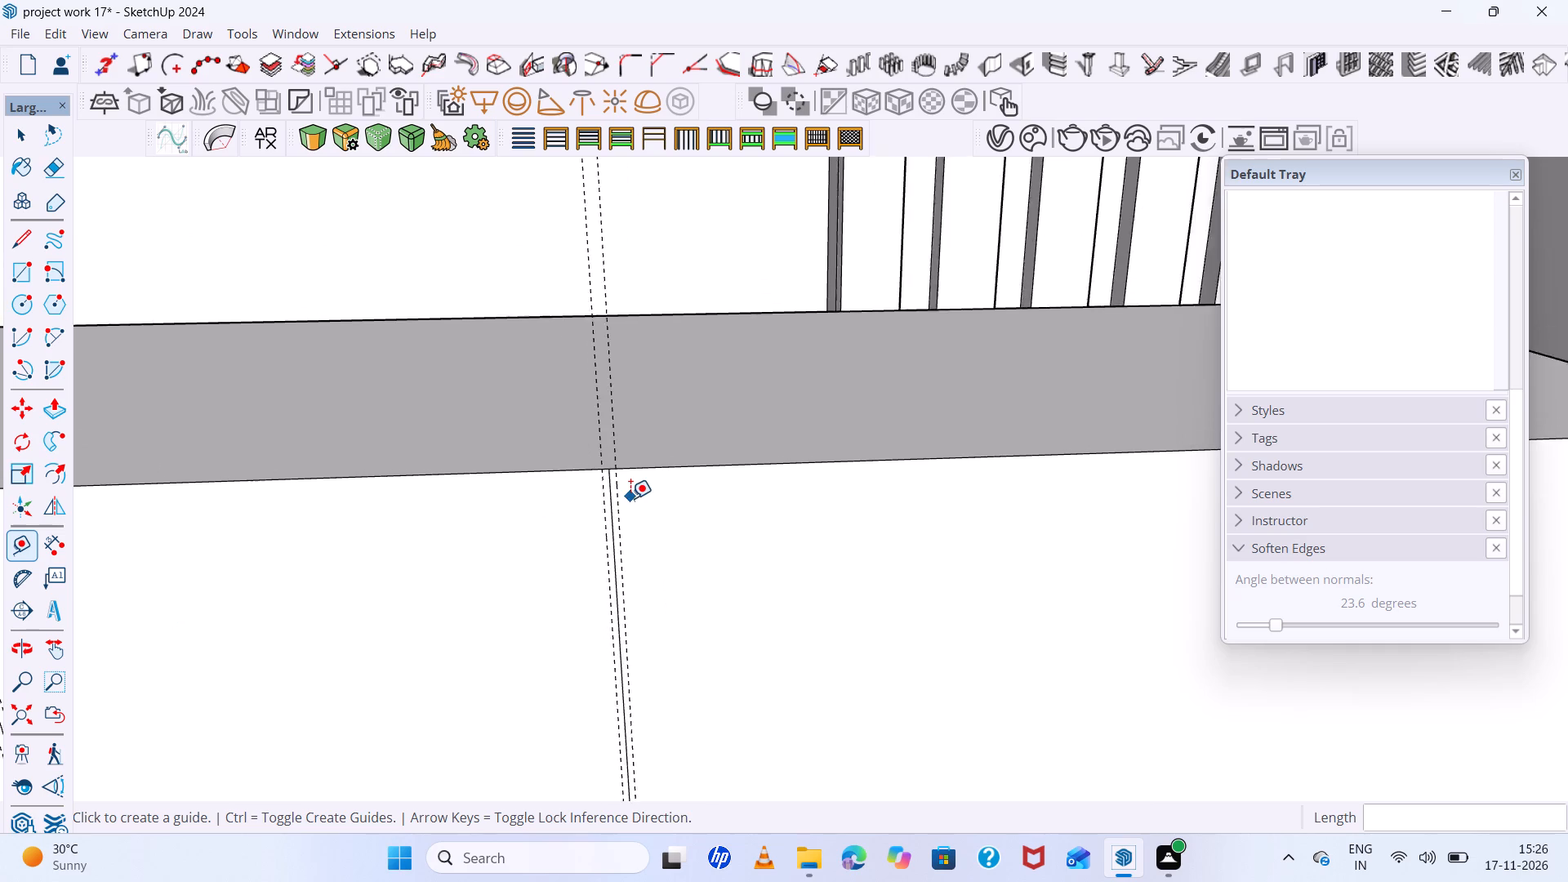
Draw a rectangle about 1' 9" by 1' 1" on the cabinet front, from its left end to the near guide of the first division.
scroll(630, 498, down, 13)
scroll(635, 493, down, 15)
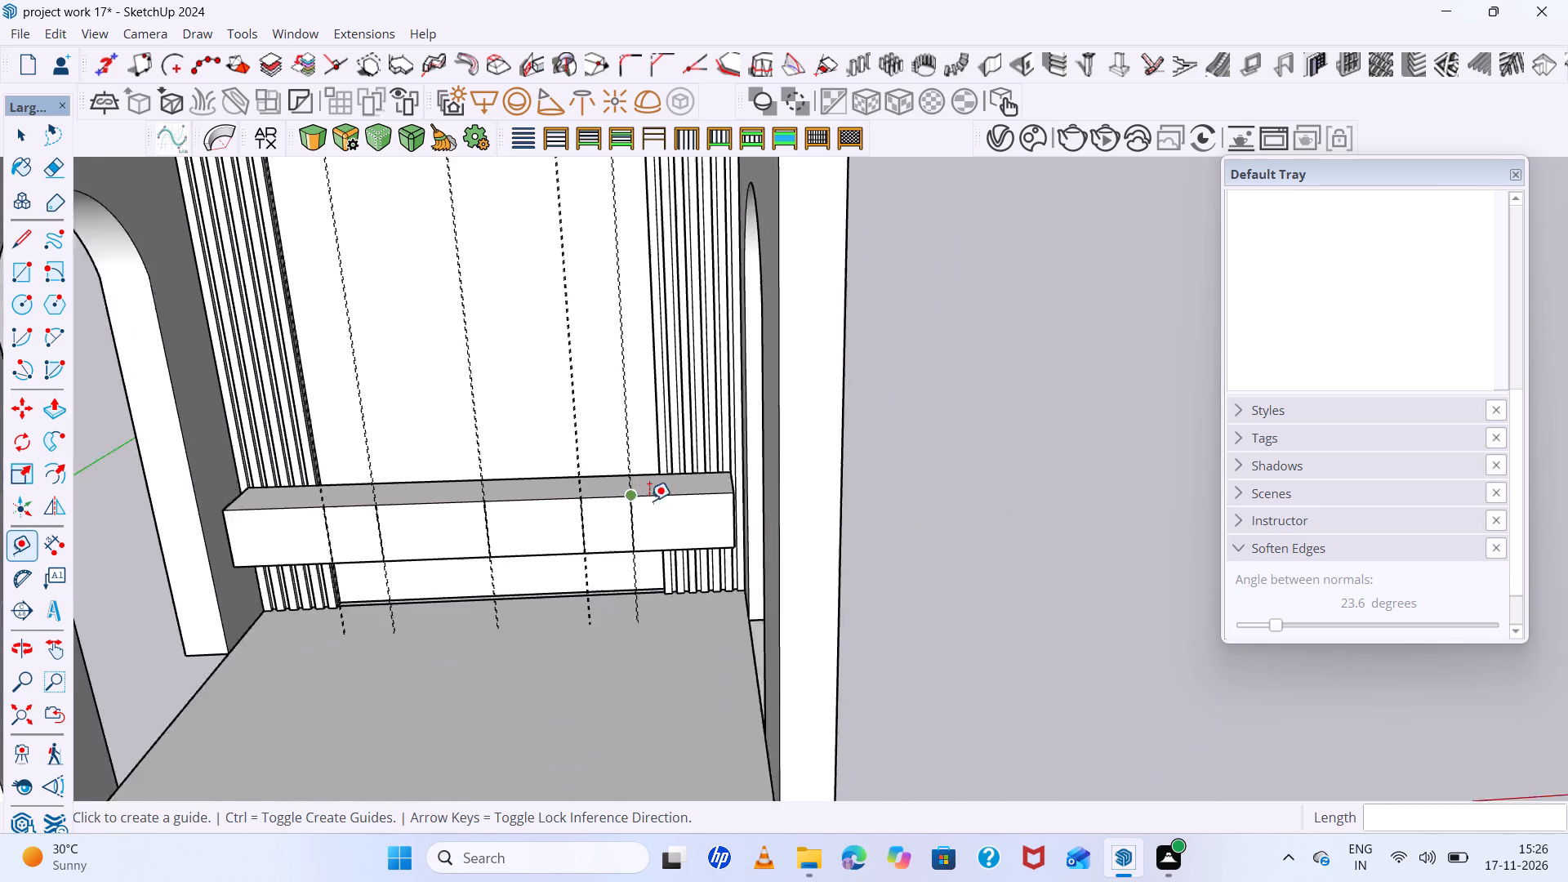
scroll(649, 501, down, 2)
scroll(316, 515, up, 6)
scroll(353, 575, up, 3)
scroll(827, 550, down, 2)
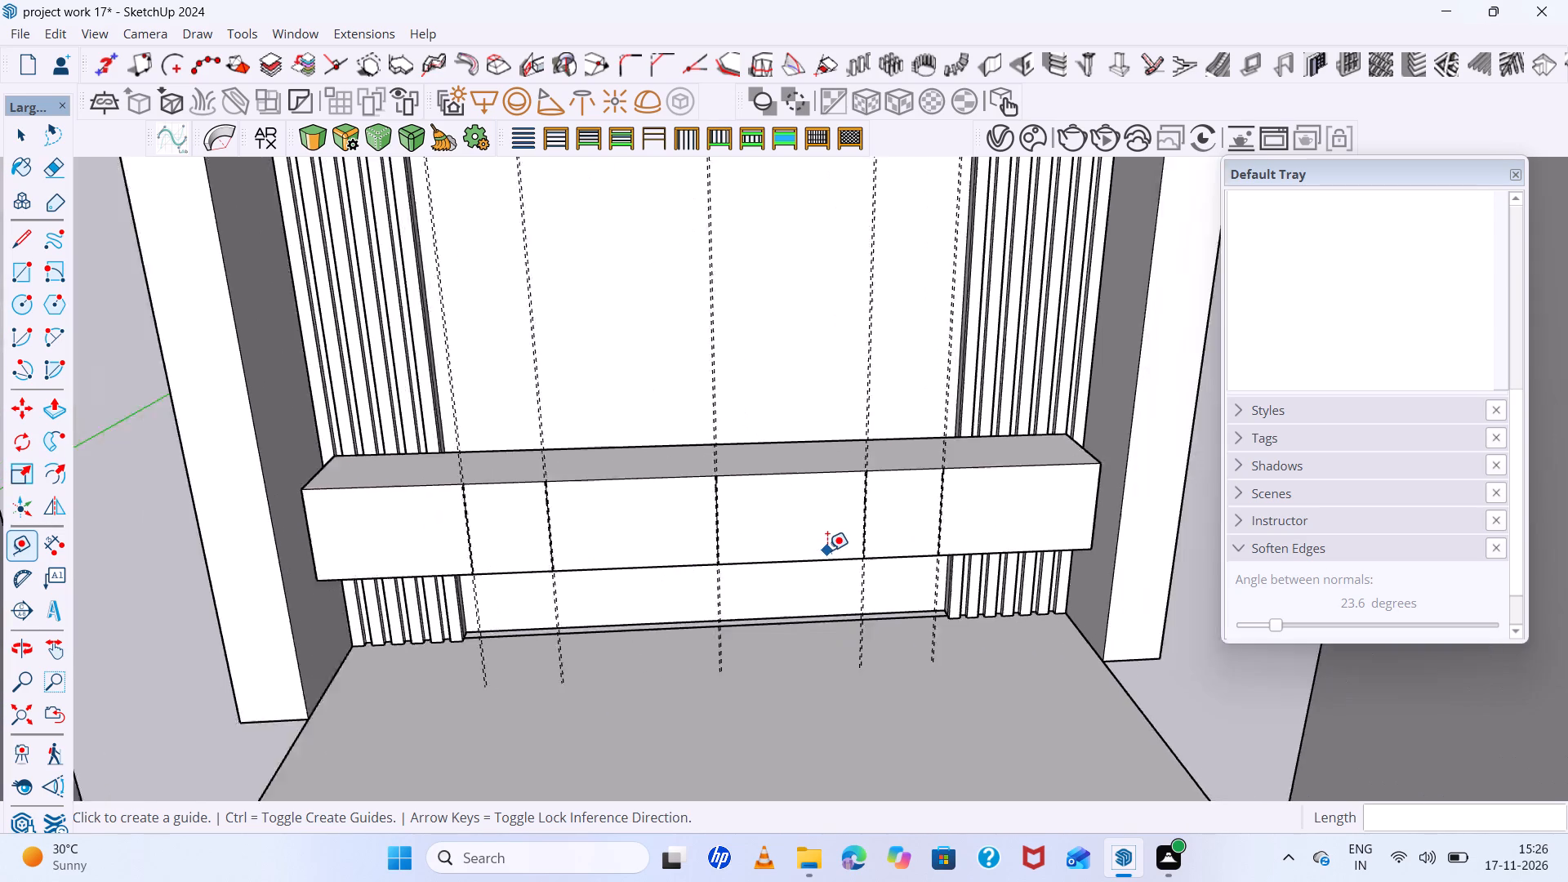
scroll(827, 550, down, 2)
middle_drag(822, 554, 808, 472)
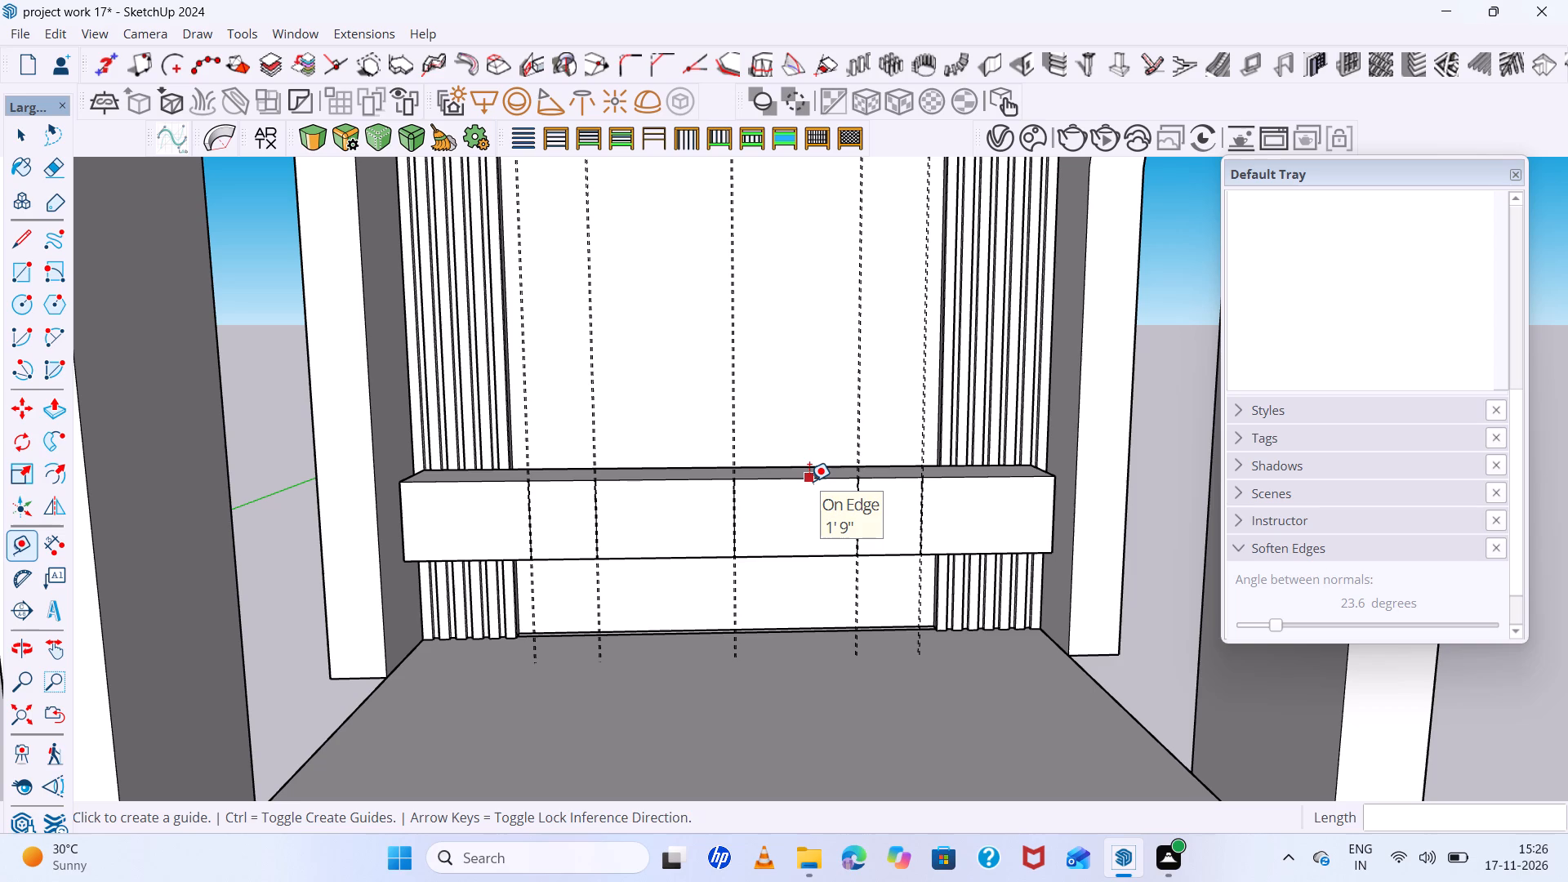
scroll(809, 481, up, 1)
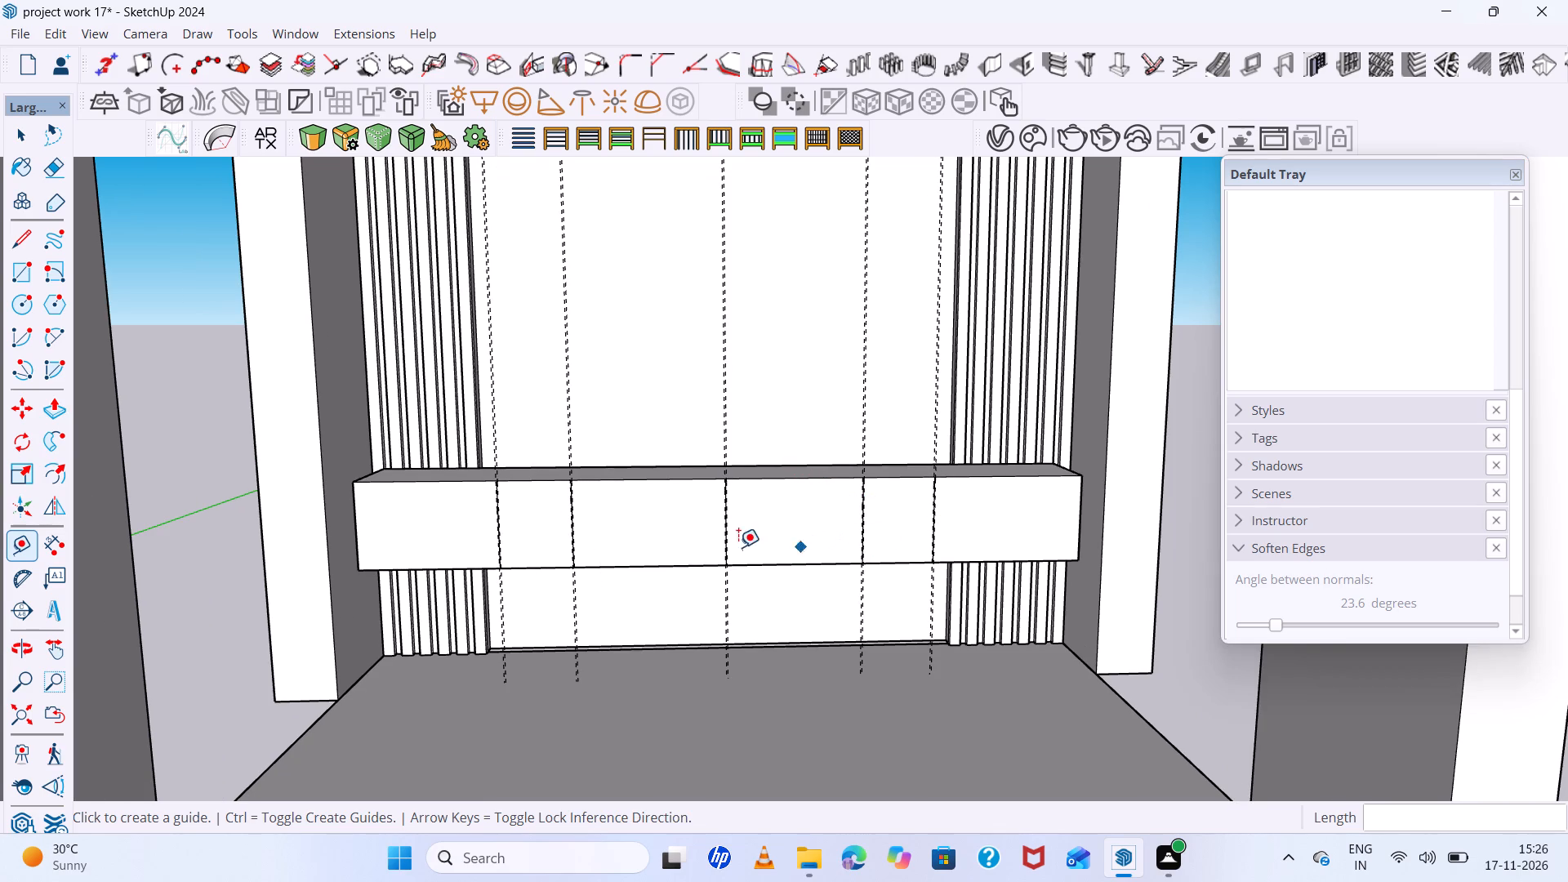
scroll(493, 483, up, 3)
scroll(325, 483, up, 12)
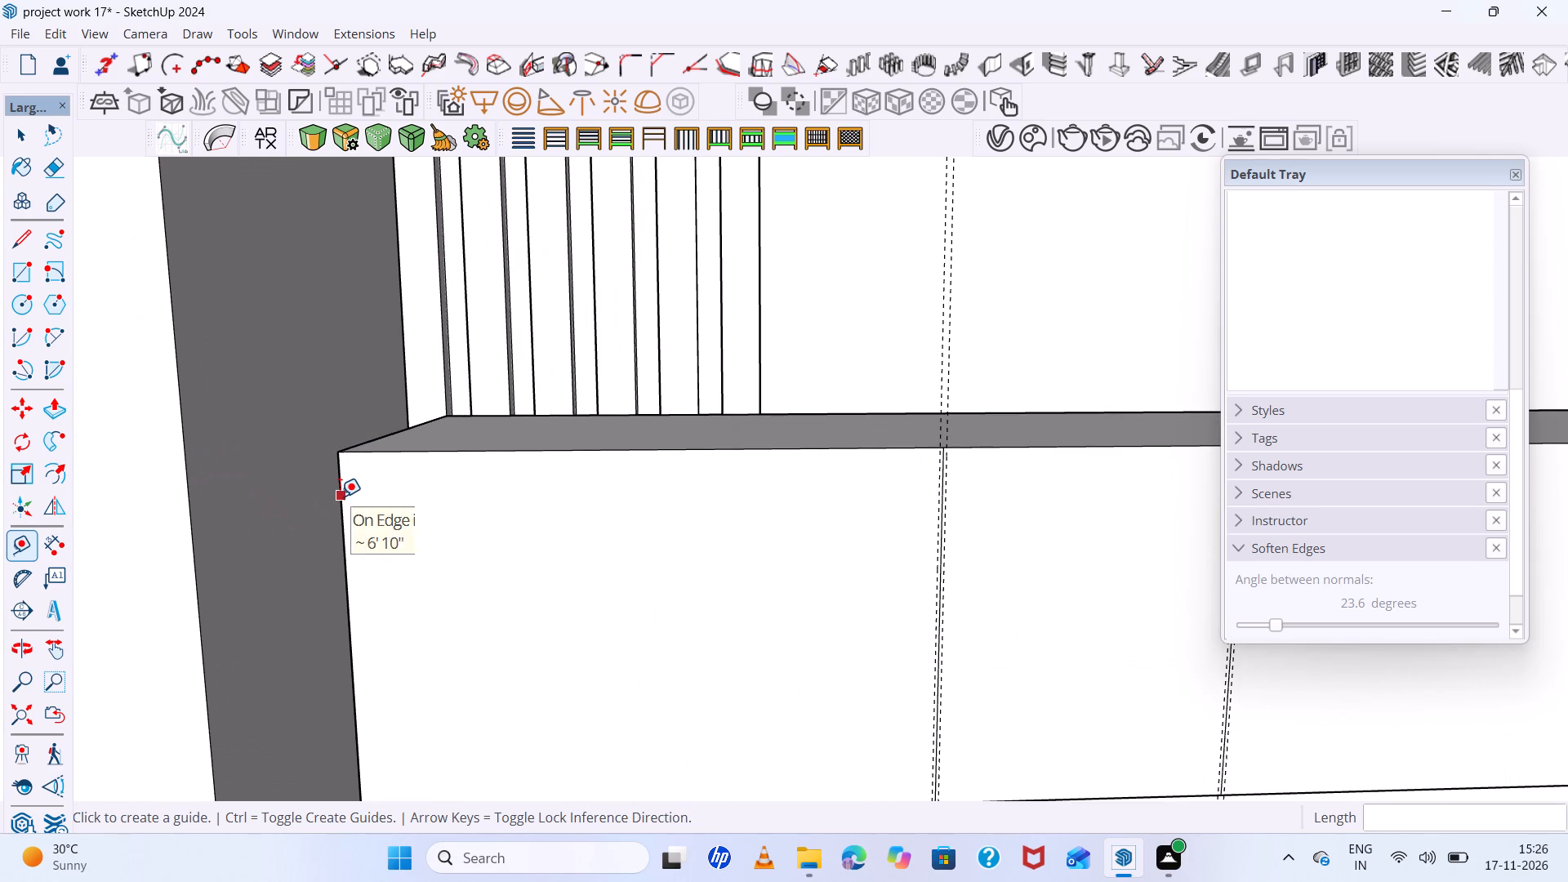
key(e)
key(r)
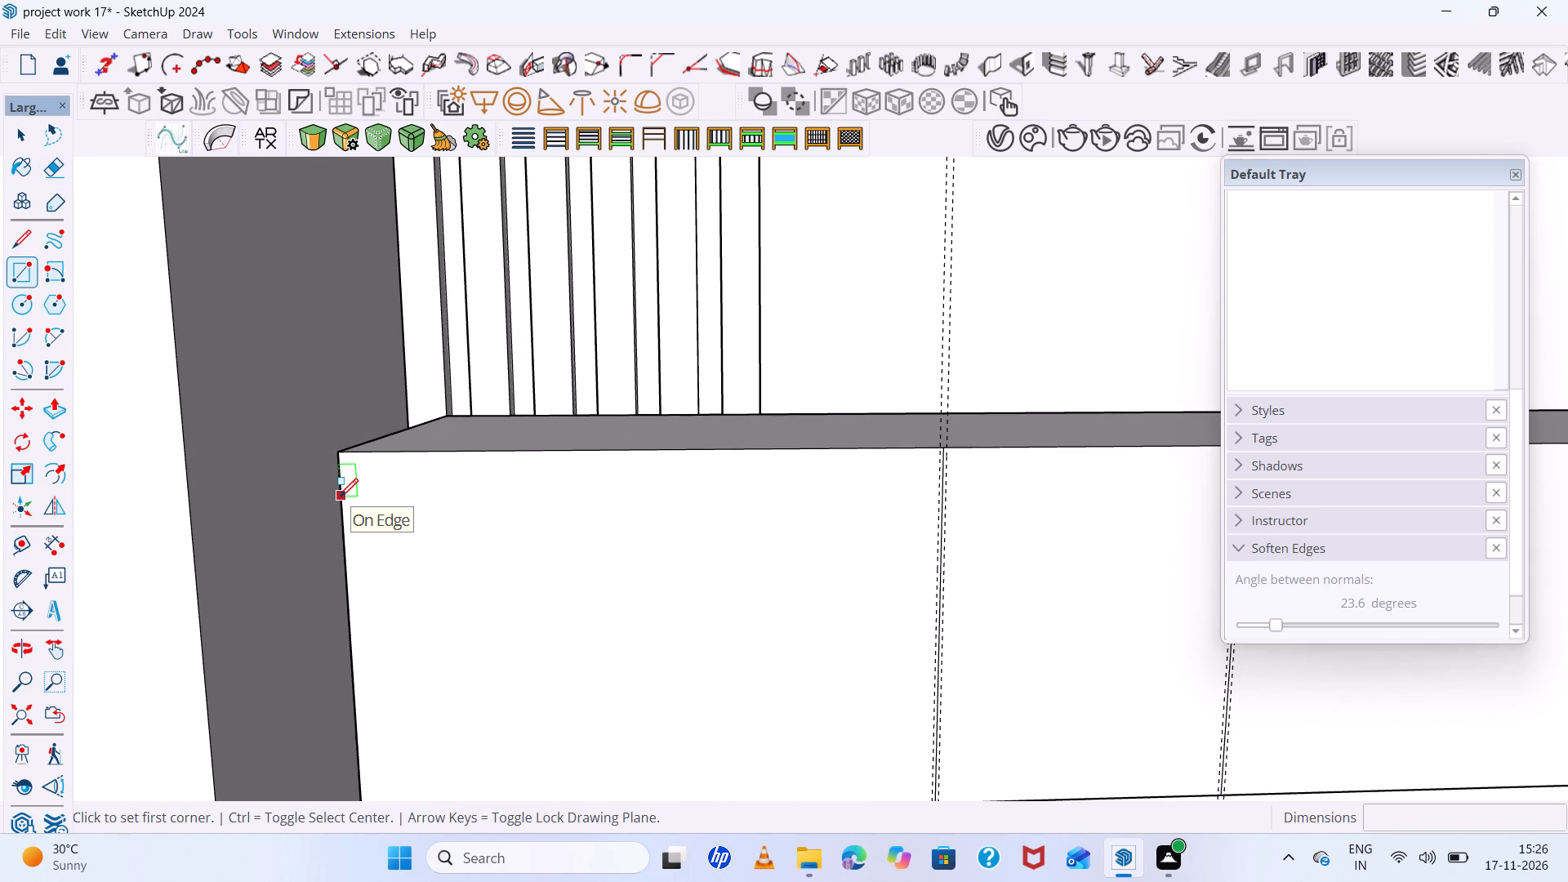
scroll(363, 471, up, 3)
middle_drag(363, 471, 503, 444)
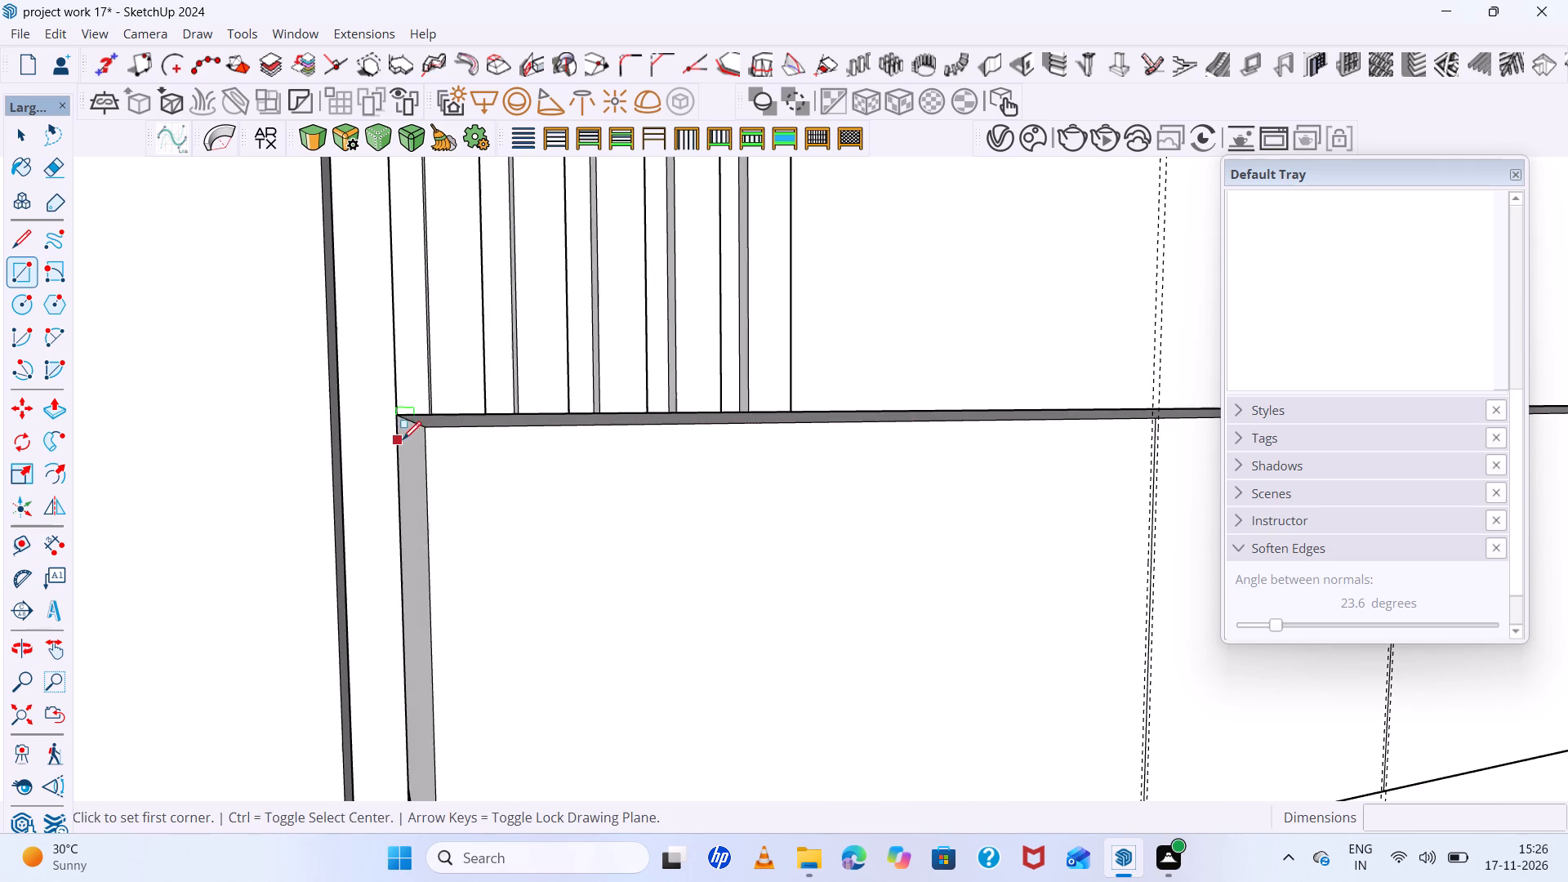
click(430, 434)
scroll(470, 447, down, 6)
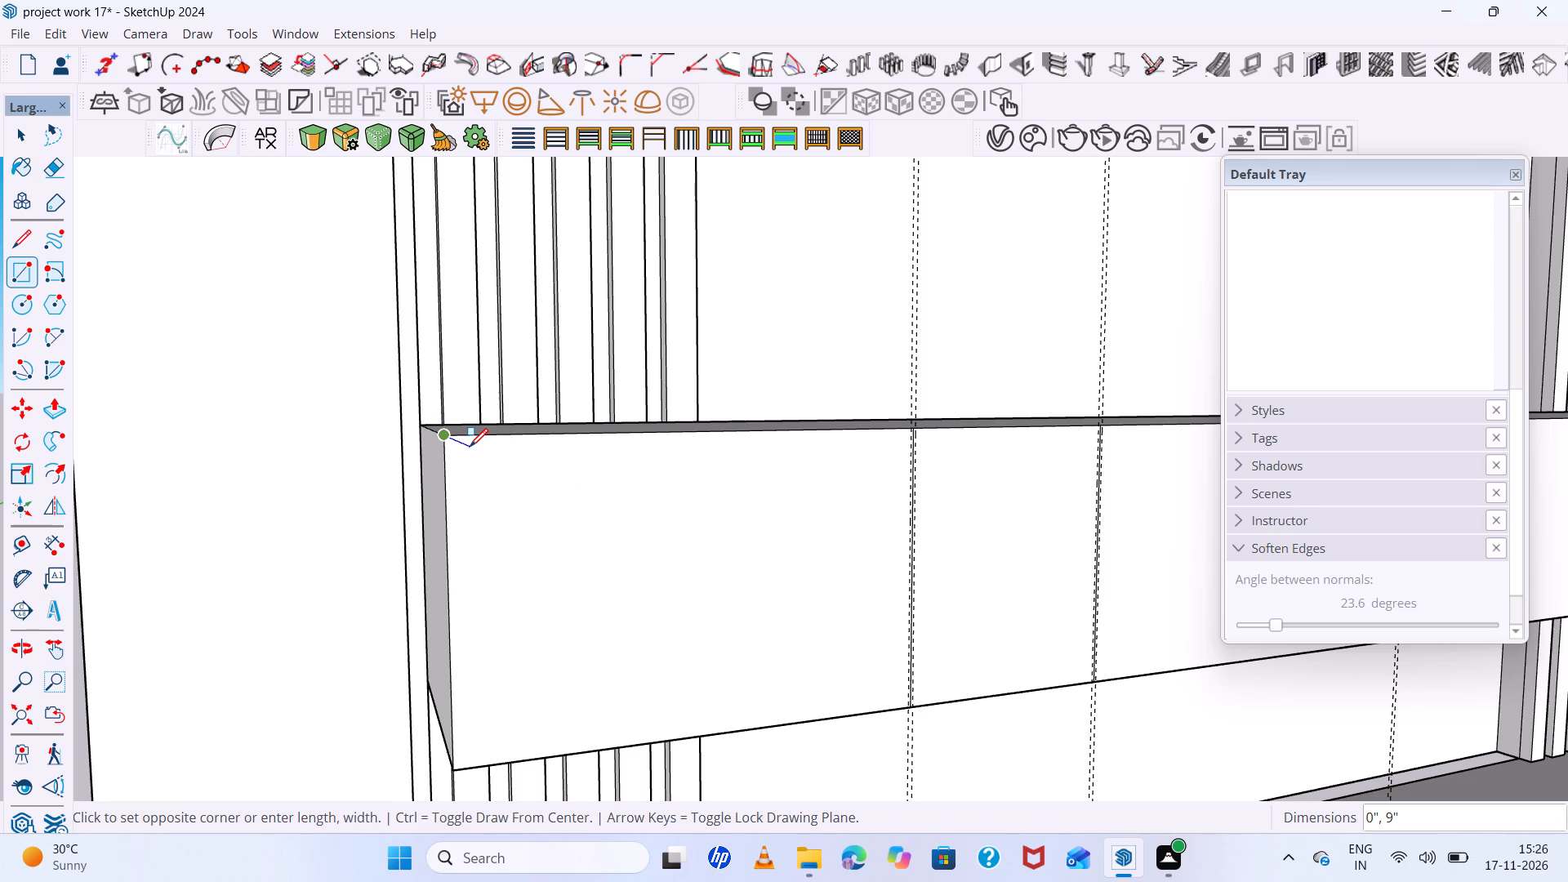
scroll(450, 452, down, 6)
scroll(448, 452, up, 6)
scroll(448, 452, down, 5)
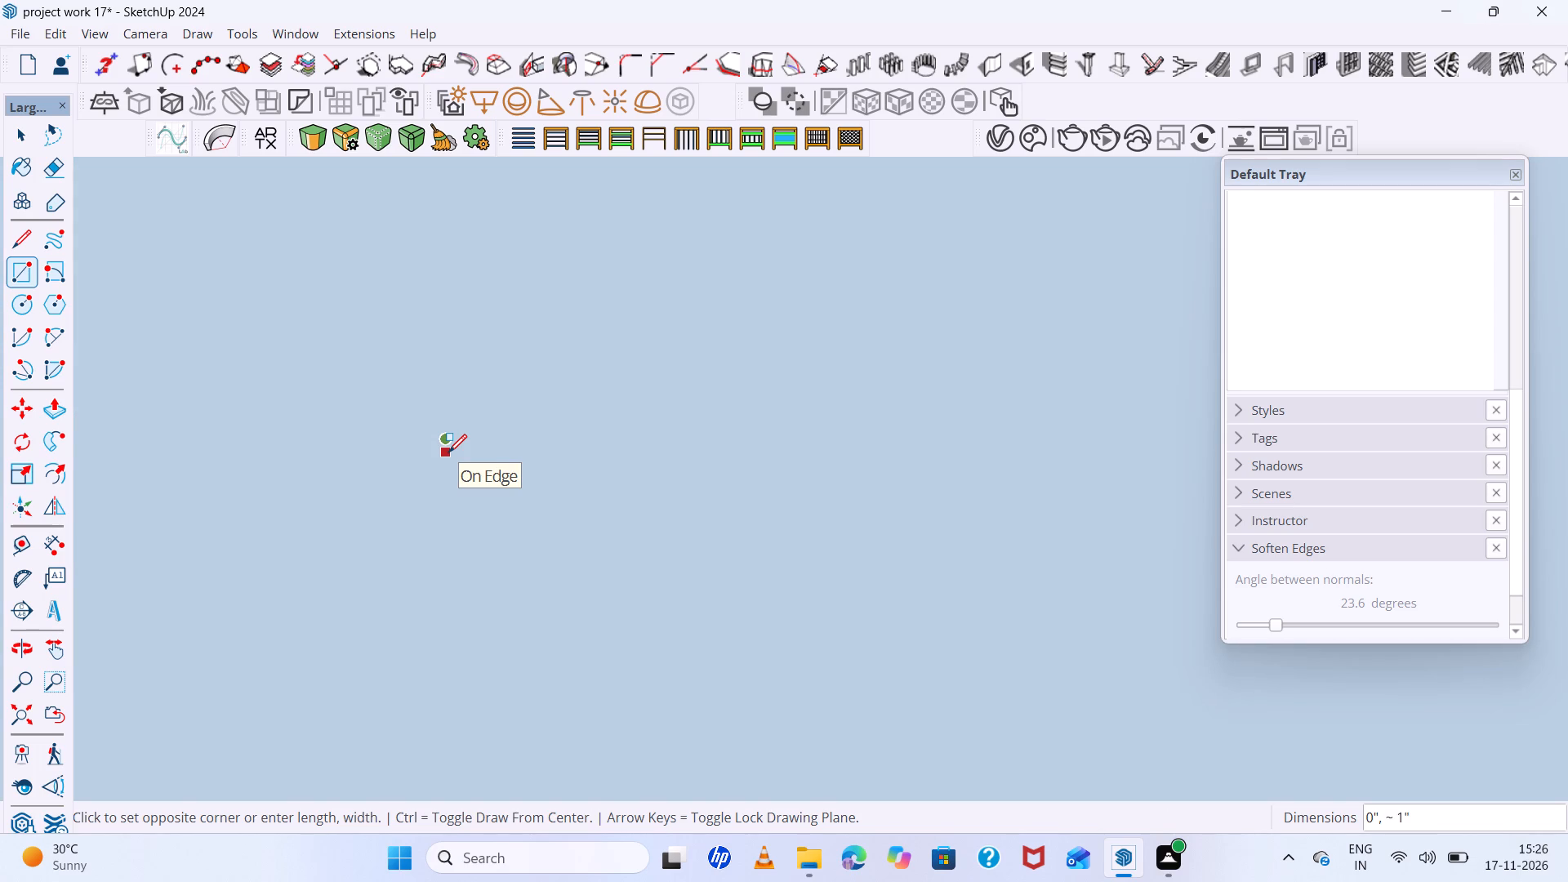
middle_drag(353, 447, 214, 447)
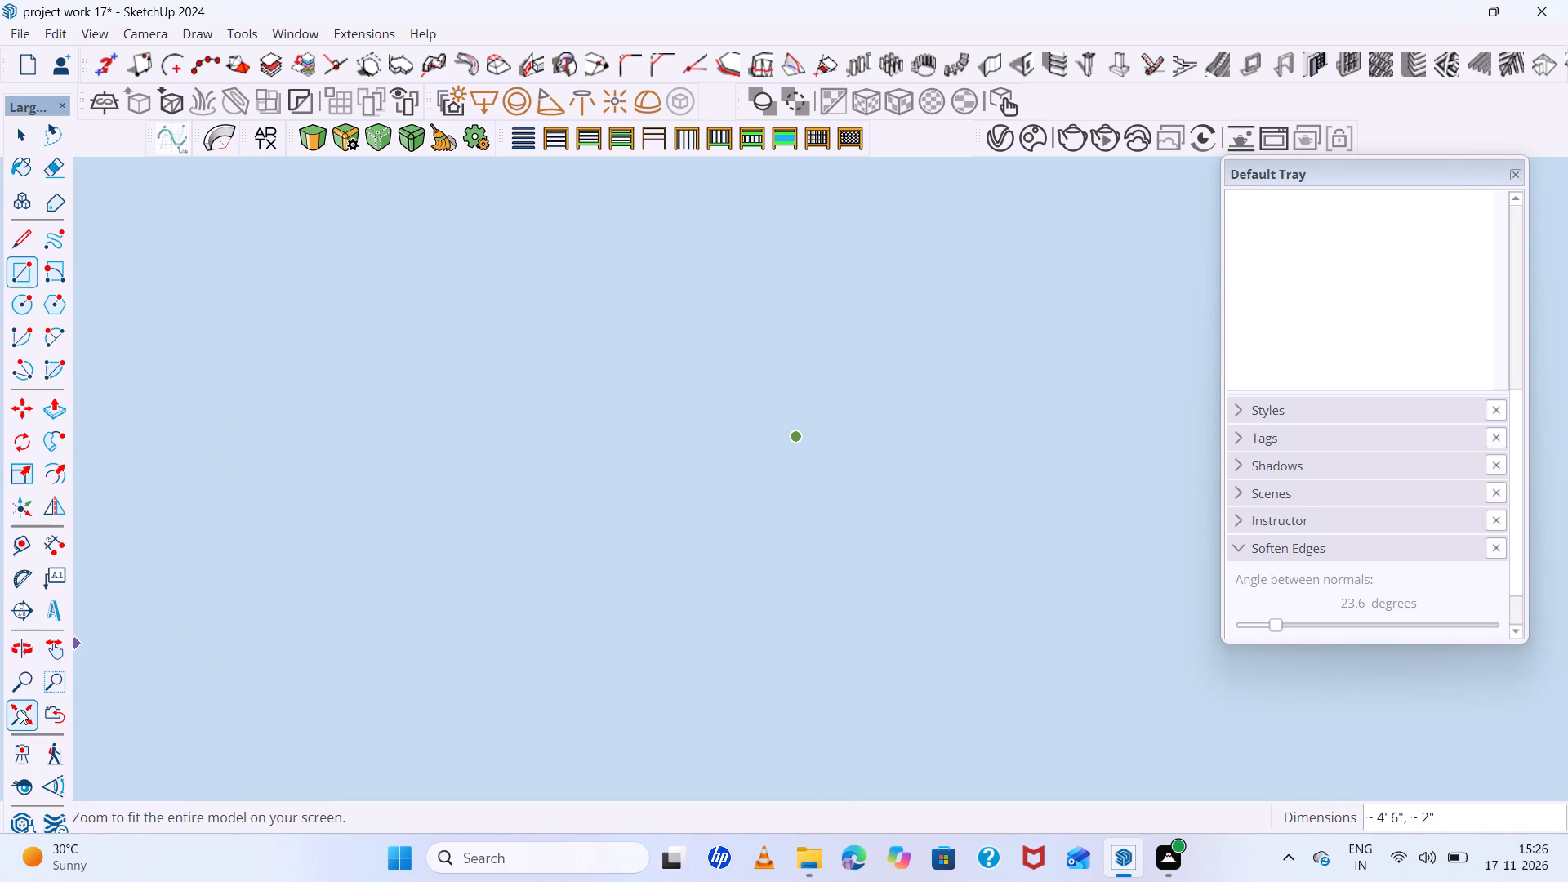
click(19, 716)
scroll(17, 702, down, 3)
scroll(888, 566, up, 6)
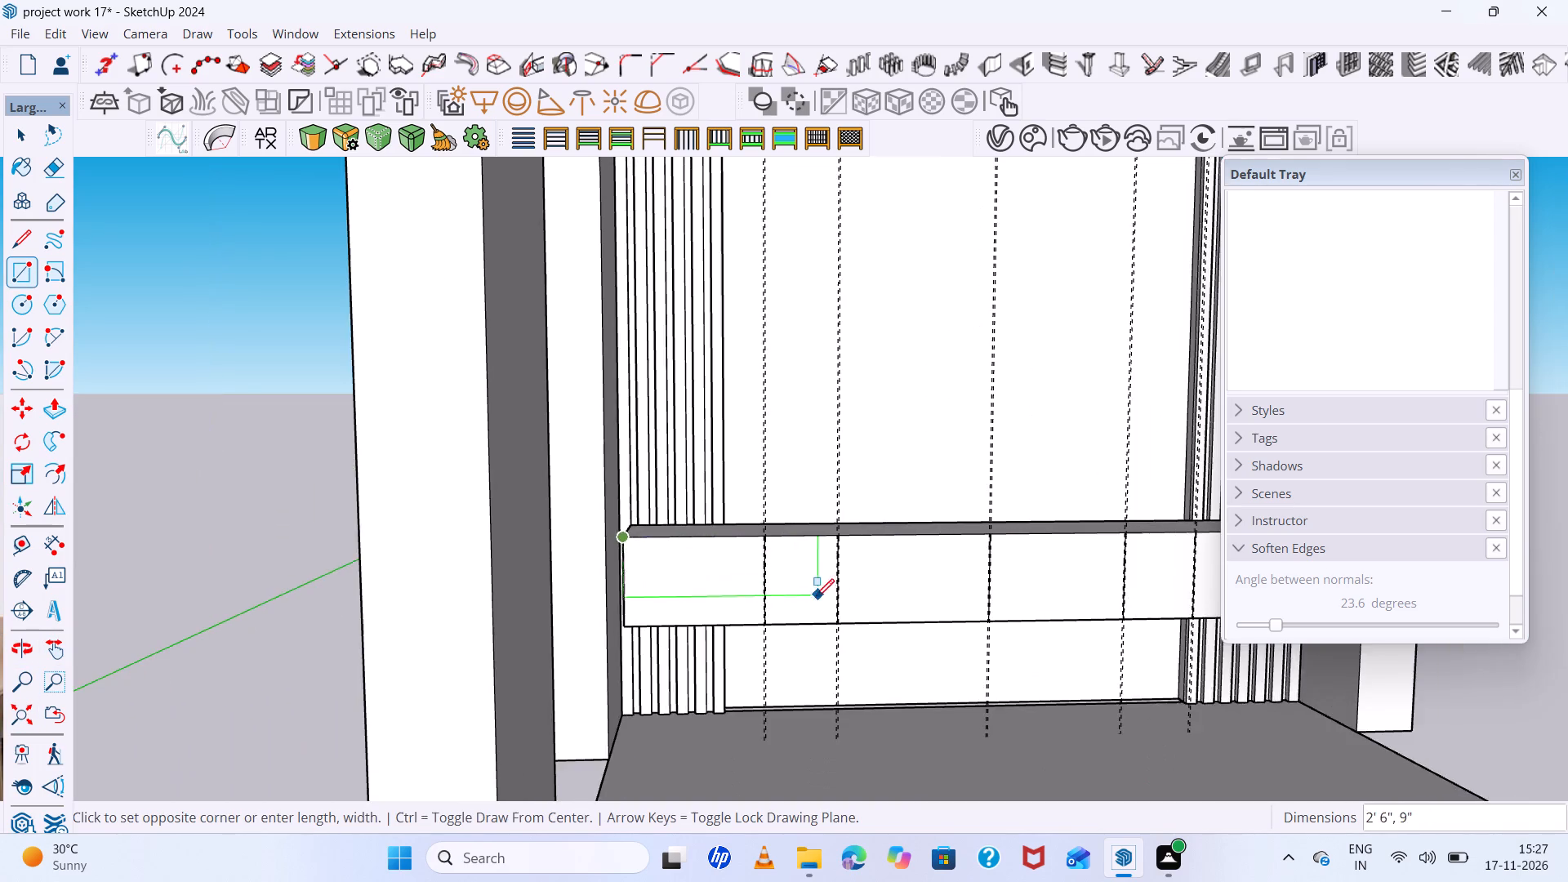
scroll(781, 615, up, 9)
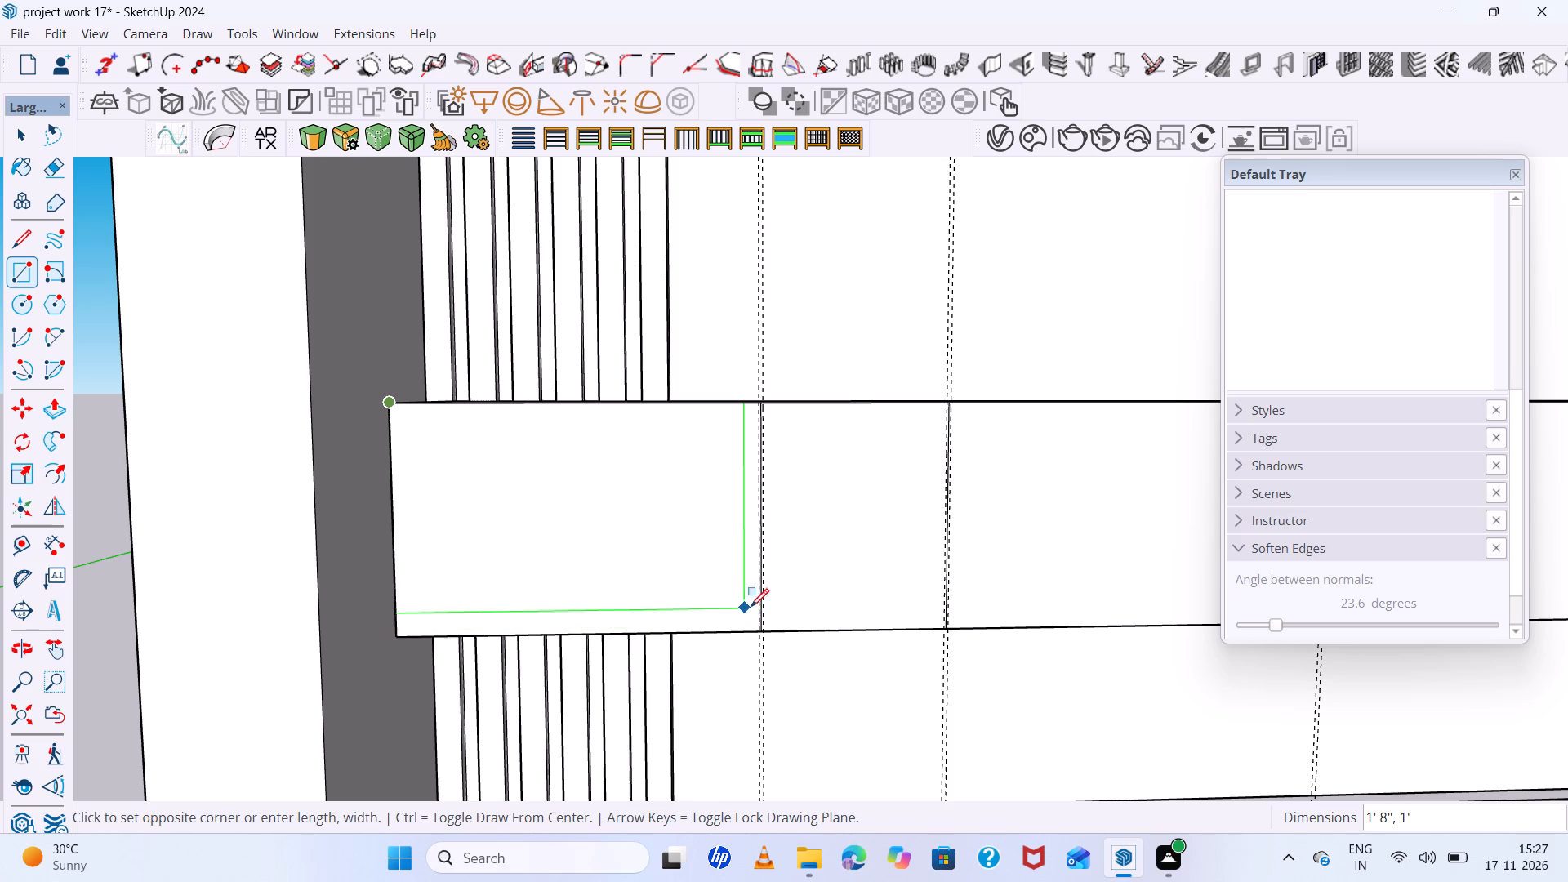
scroll(745, 626, up, 13)
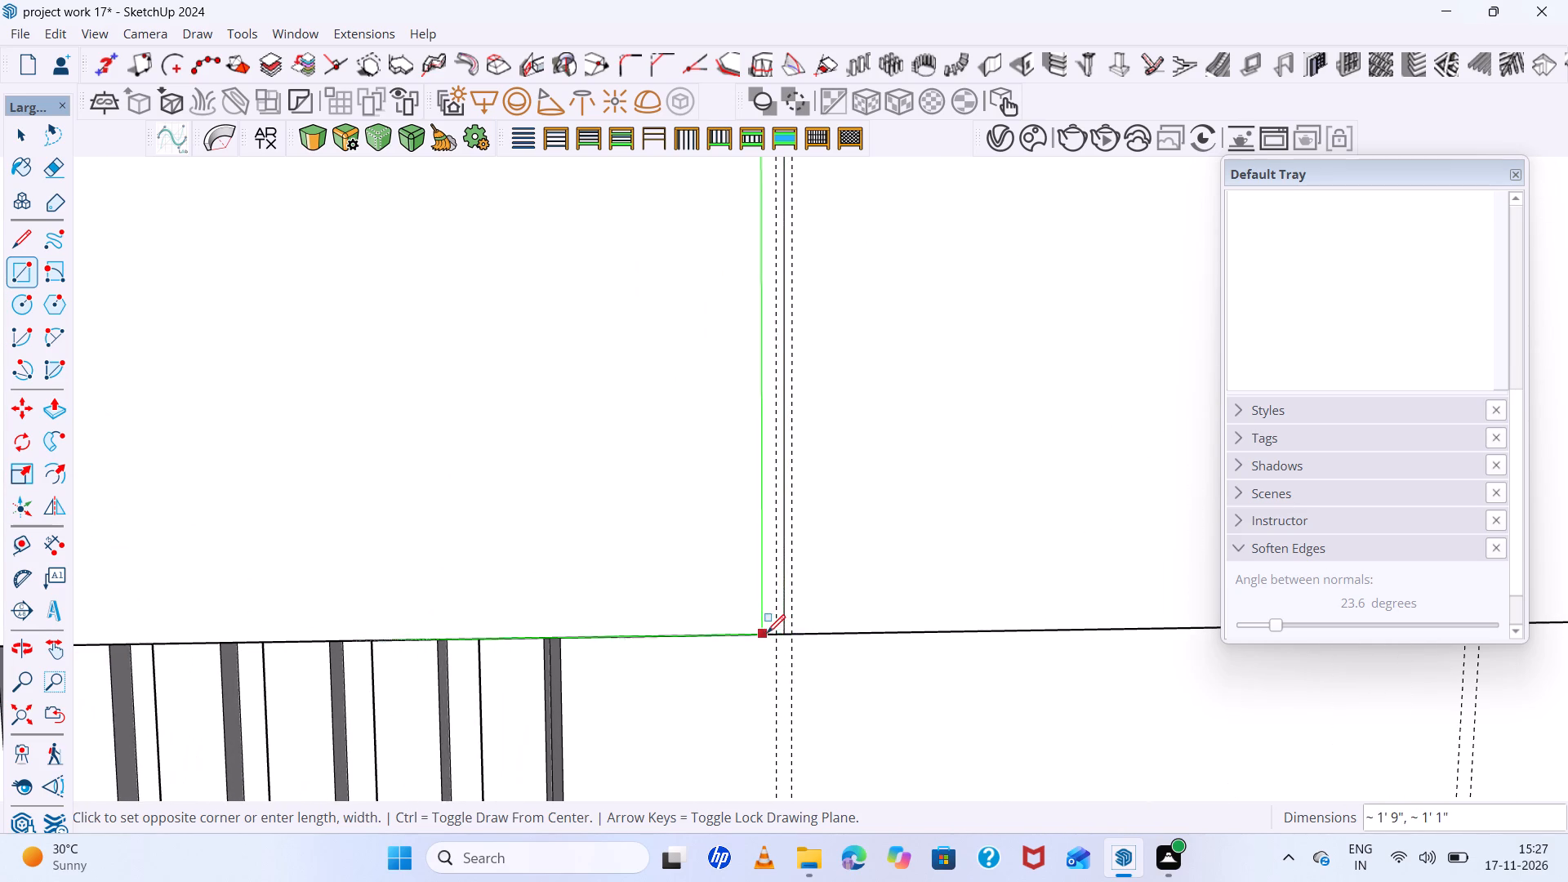
scroll(773, 630, up, 5)
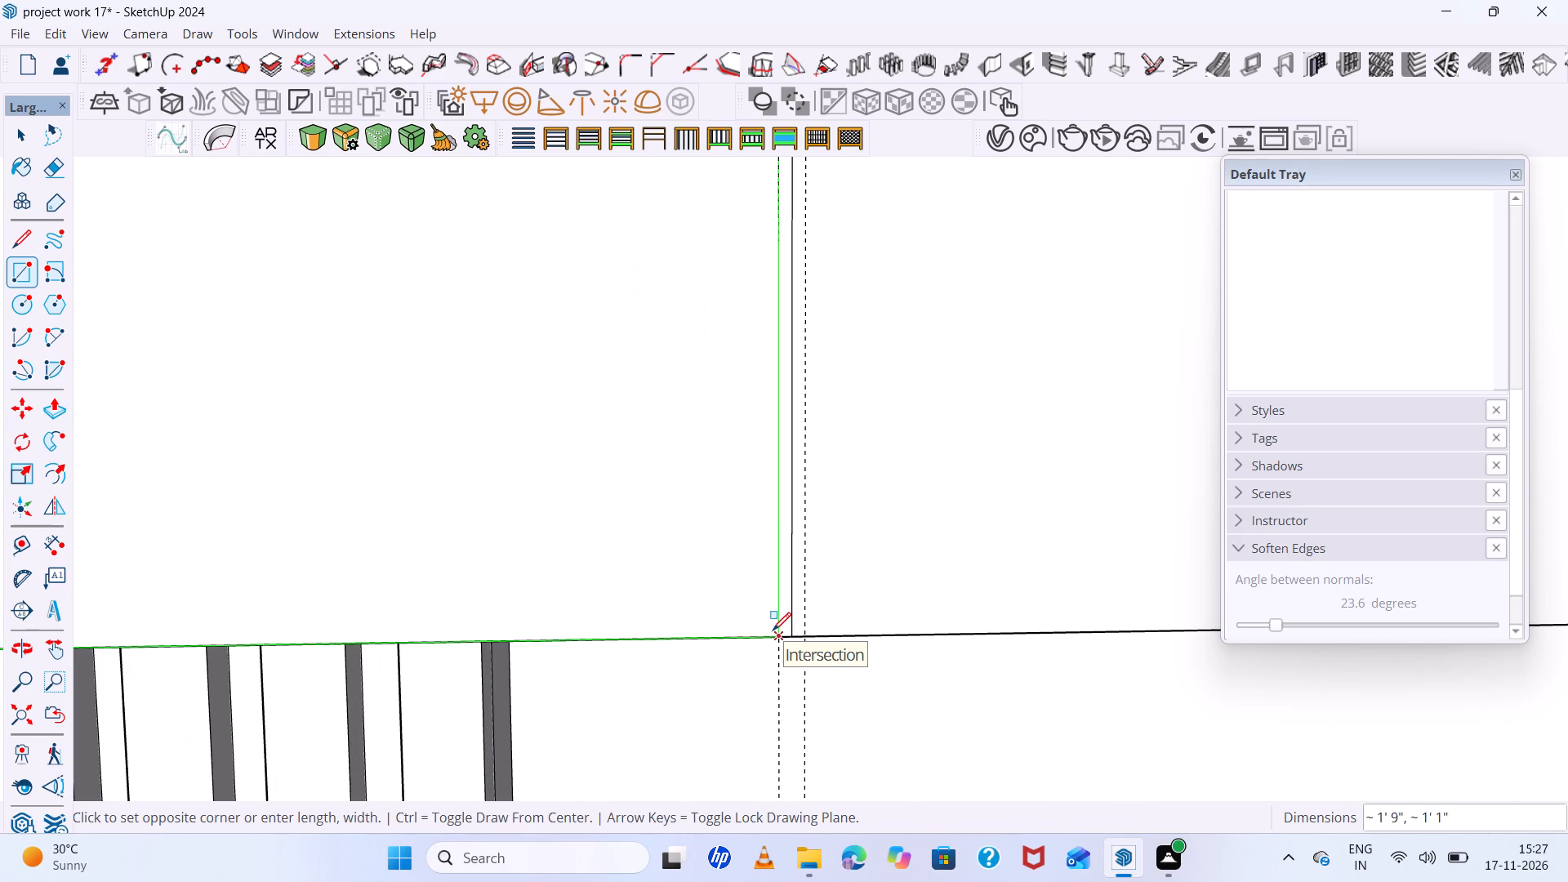
click(773, 630)
Draw a full-height rectangle about 11" wide on the cabinet front, between the facing guides of the first and second divisions from the left.
scroll(747, 631, down, 13)
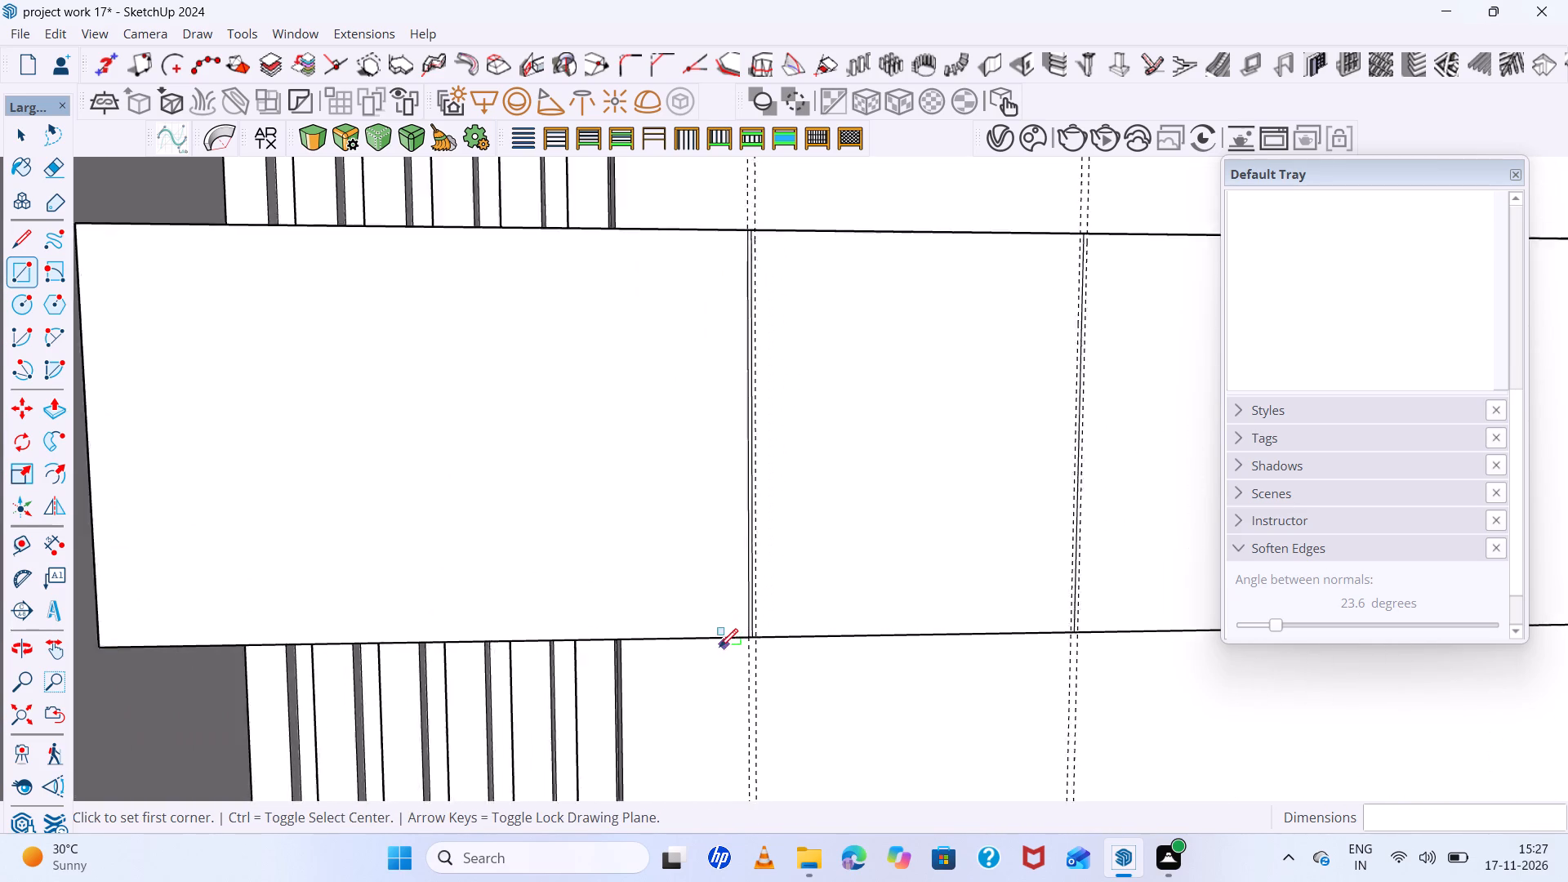
scroll(715, 647, down, 5)
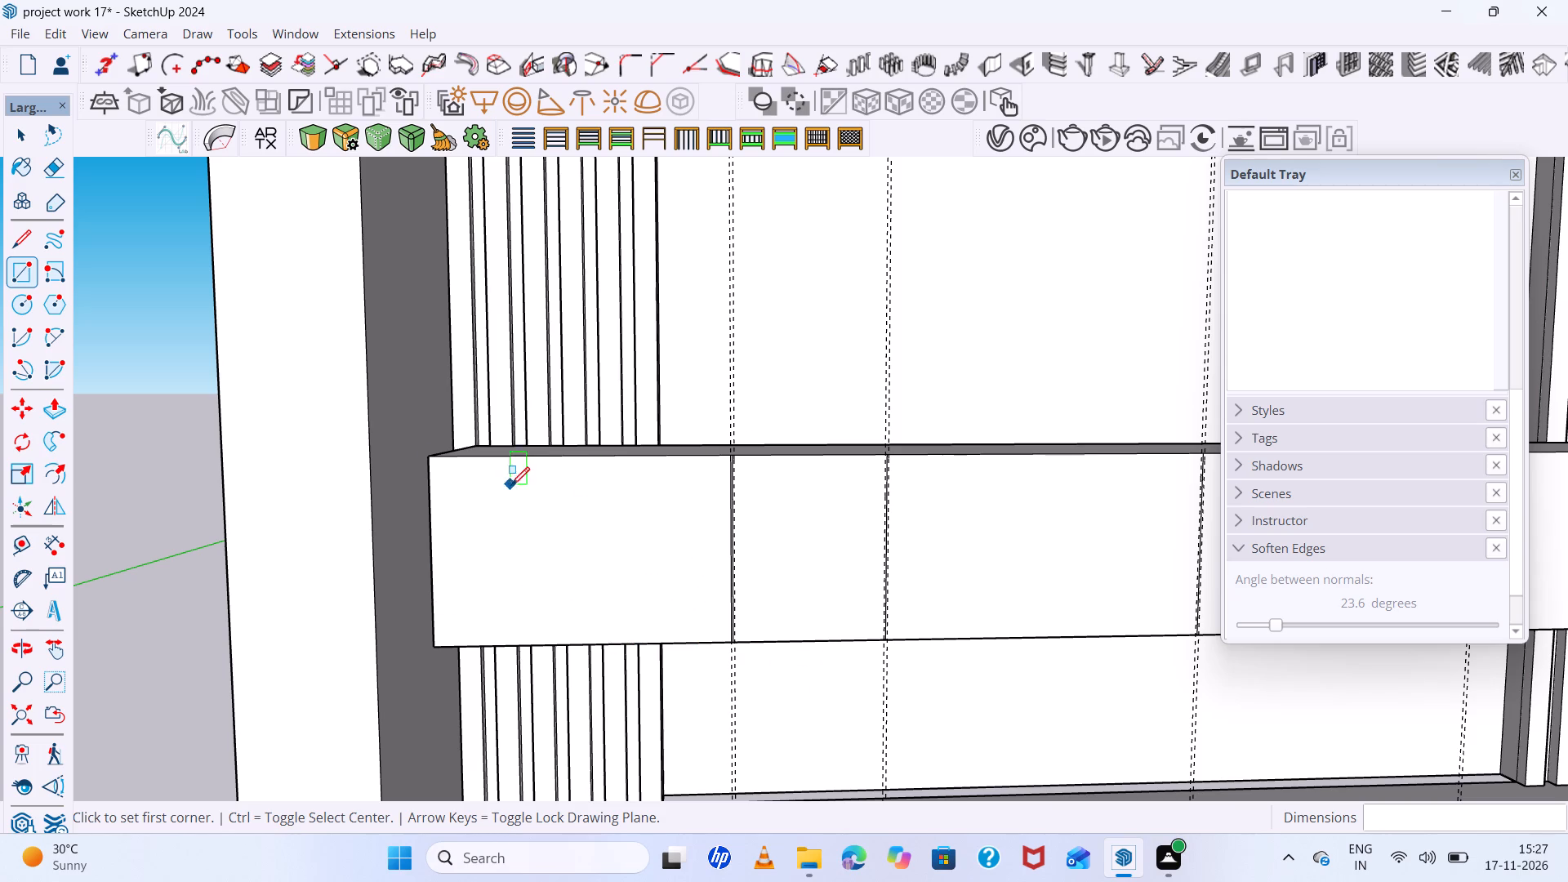
scroll(711, 485, up, 5)
scroll(859, 491, up, 4)
scroll(591, 350, up, 5)
scroll(778, 519, up, 5)
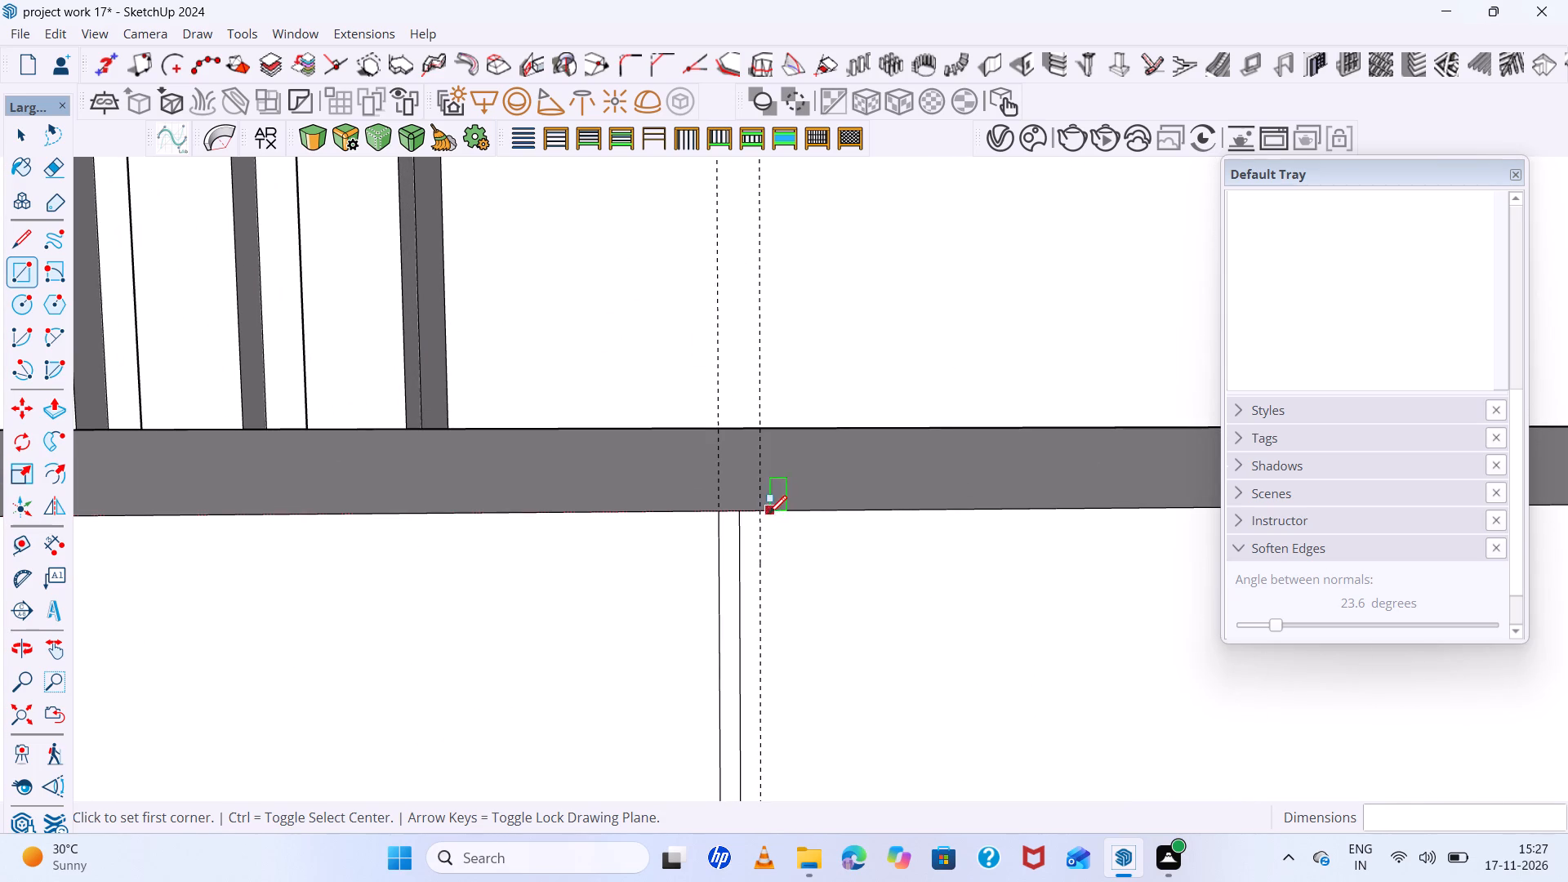
click(762, 513)
scroll(1002, 519, down, 13)
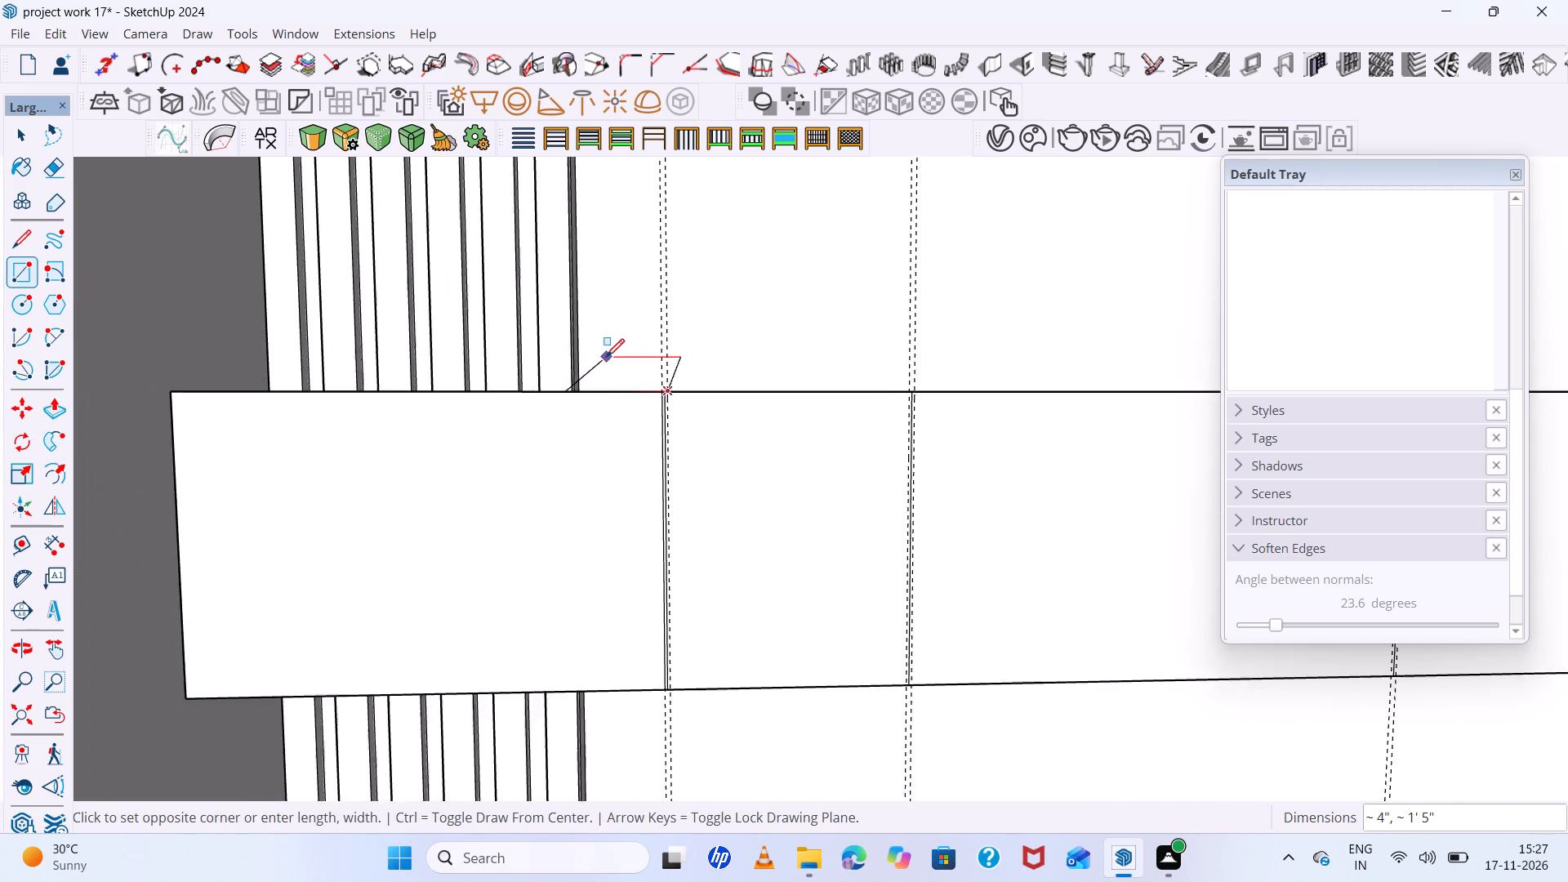
scroll(606, 357, down, 5)
scroll(780, 532, up, 17)
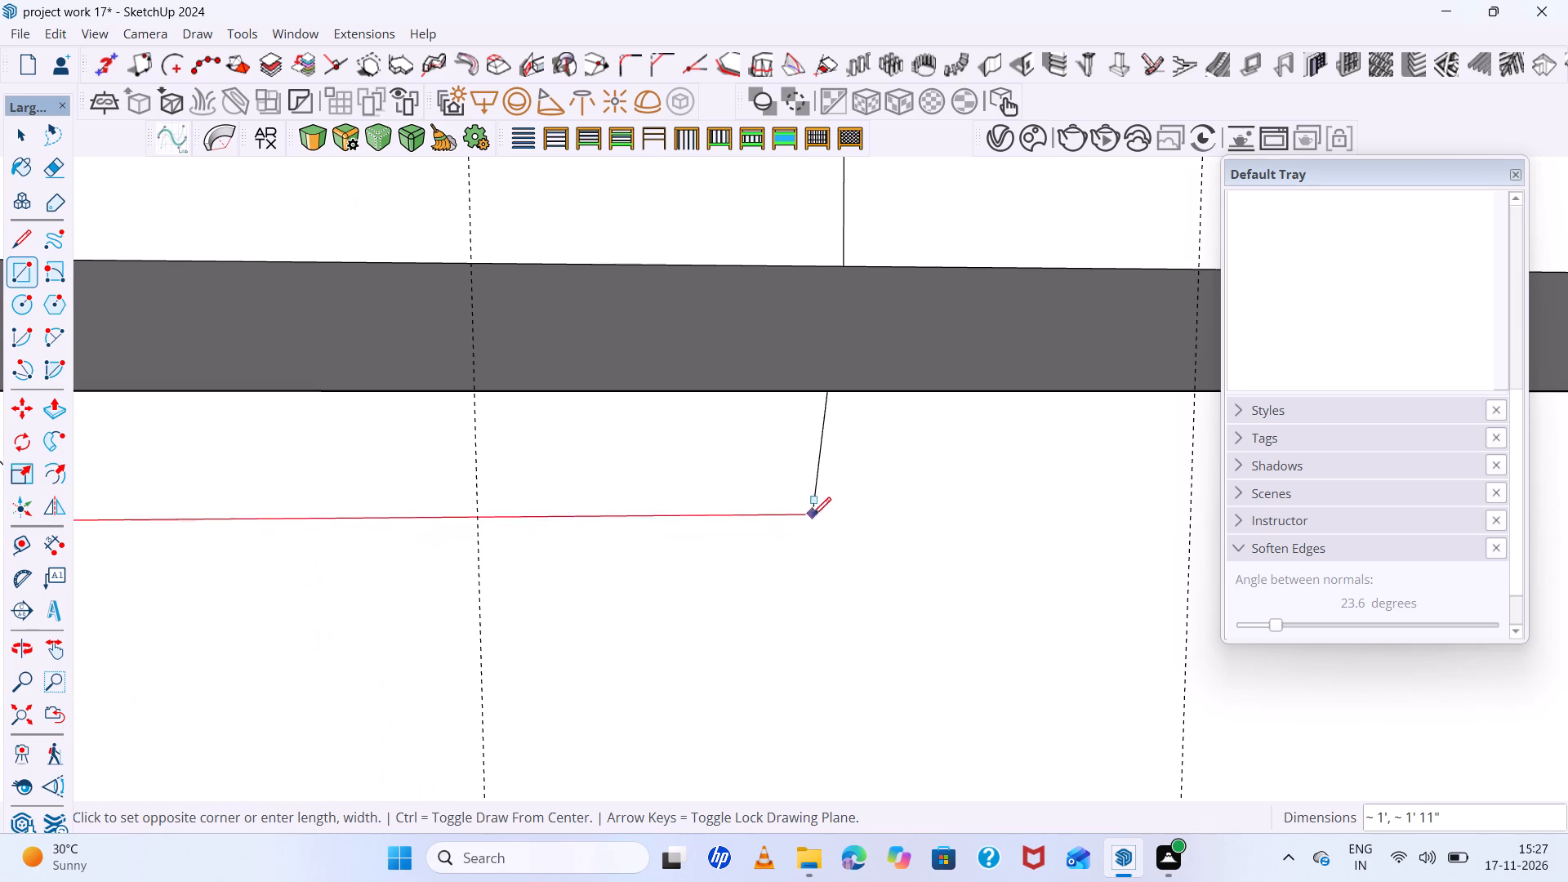
scroll(766, 429, down, 1)
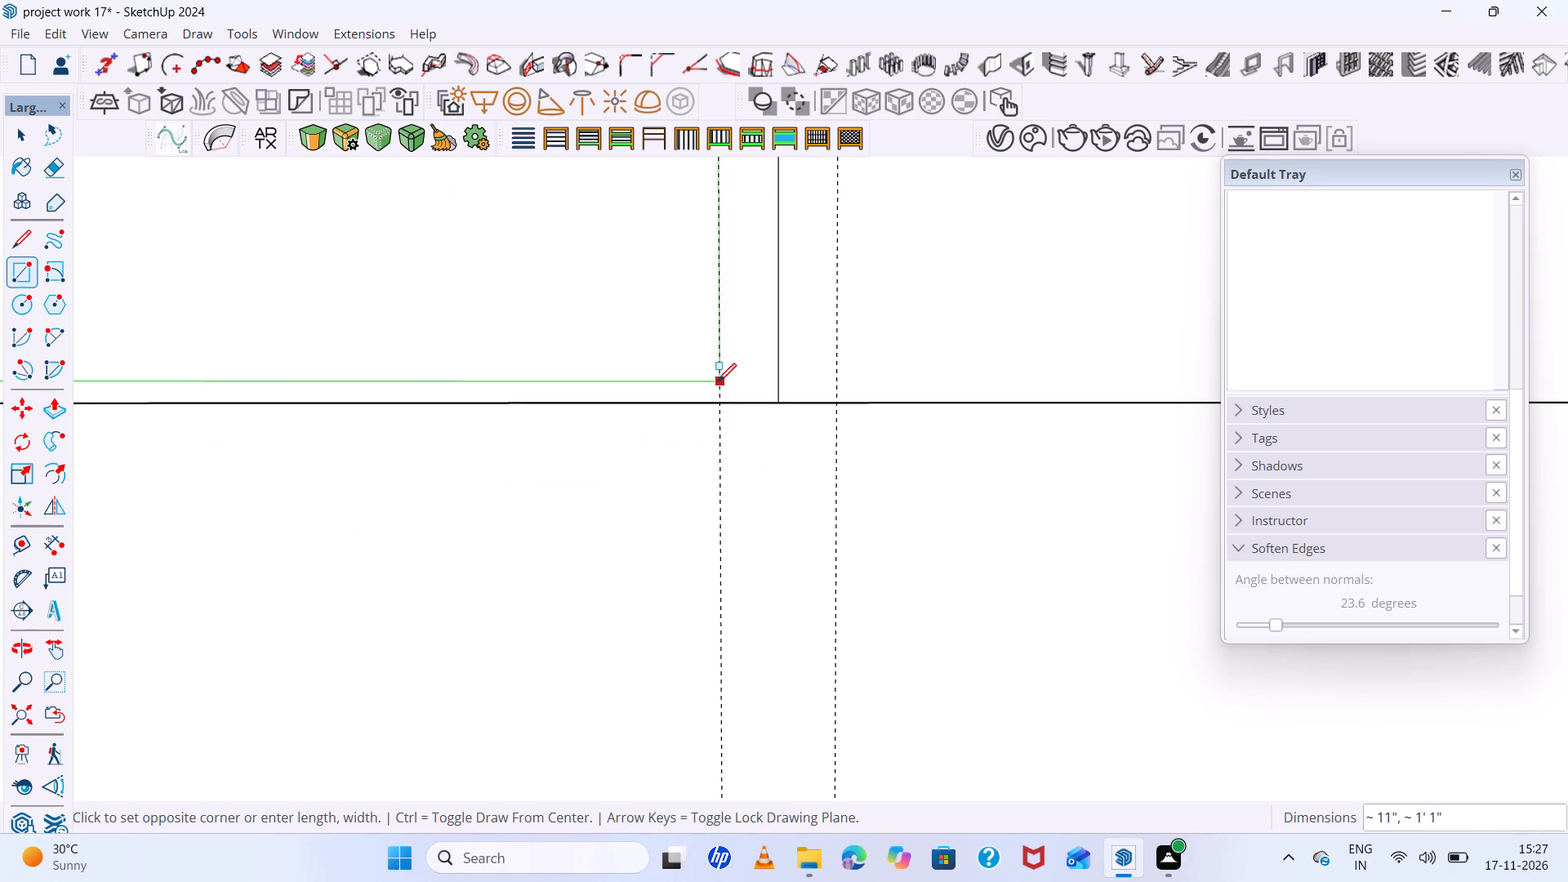
click(719, 403)
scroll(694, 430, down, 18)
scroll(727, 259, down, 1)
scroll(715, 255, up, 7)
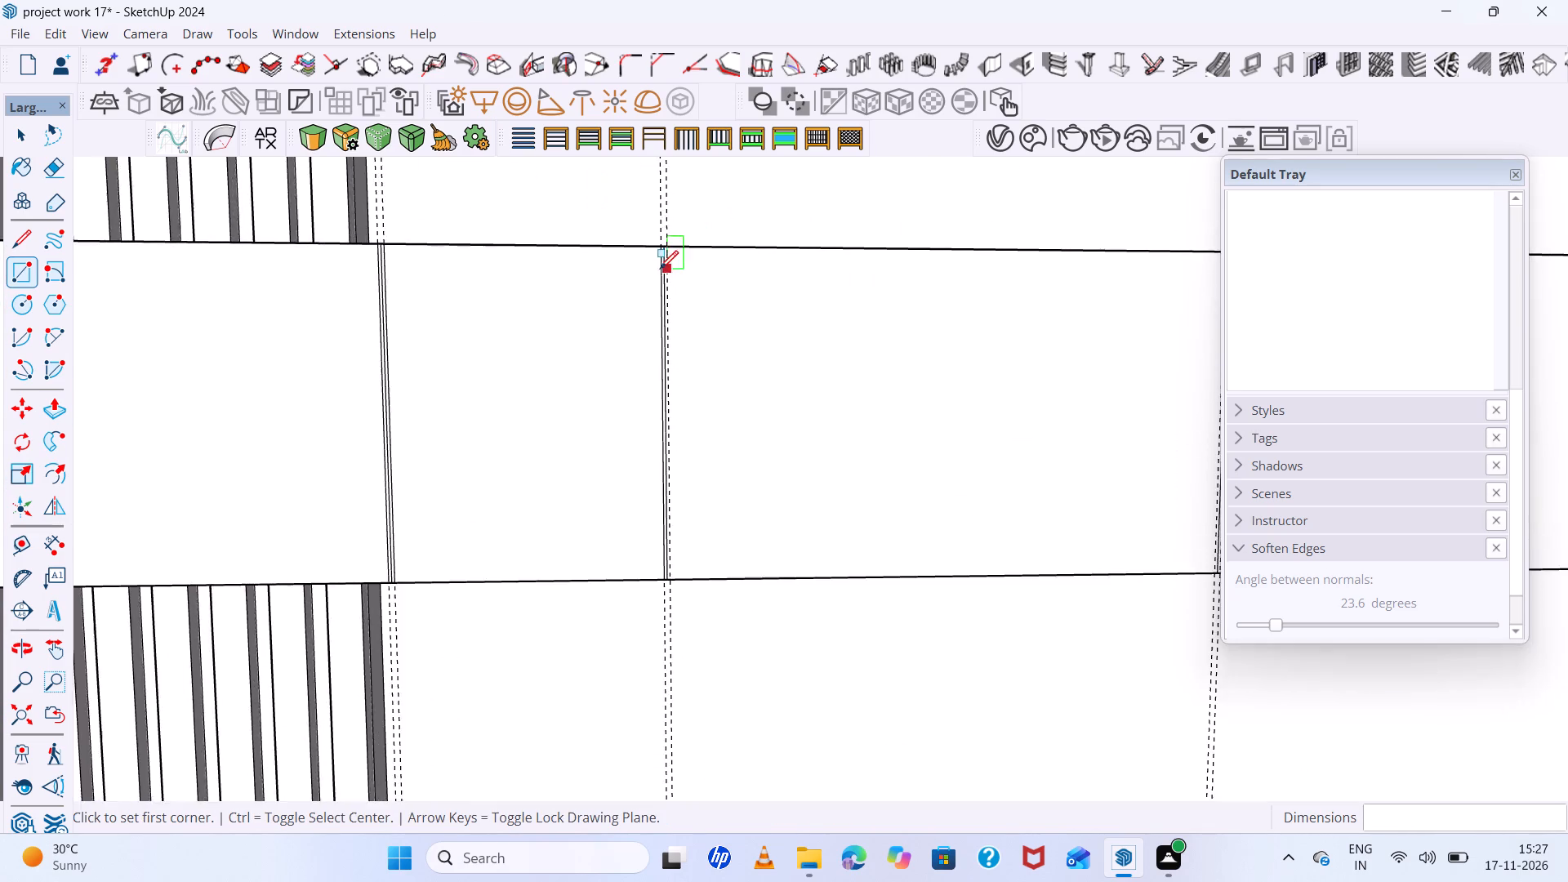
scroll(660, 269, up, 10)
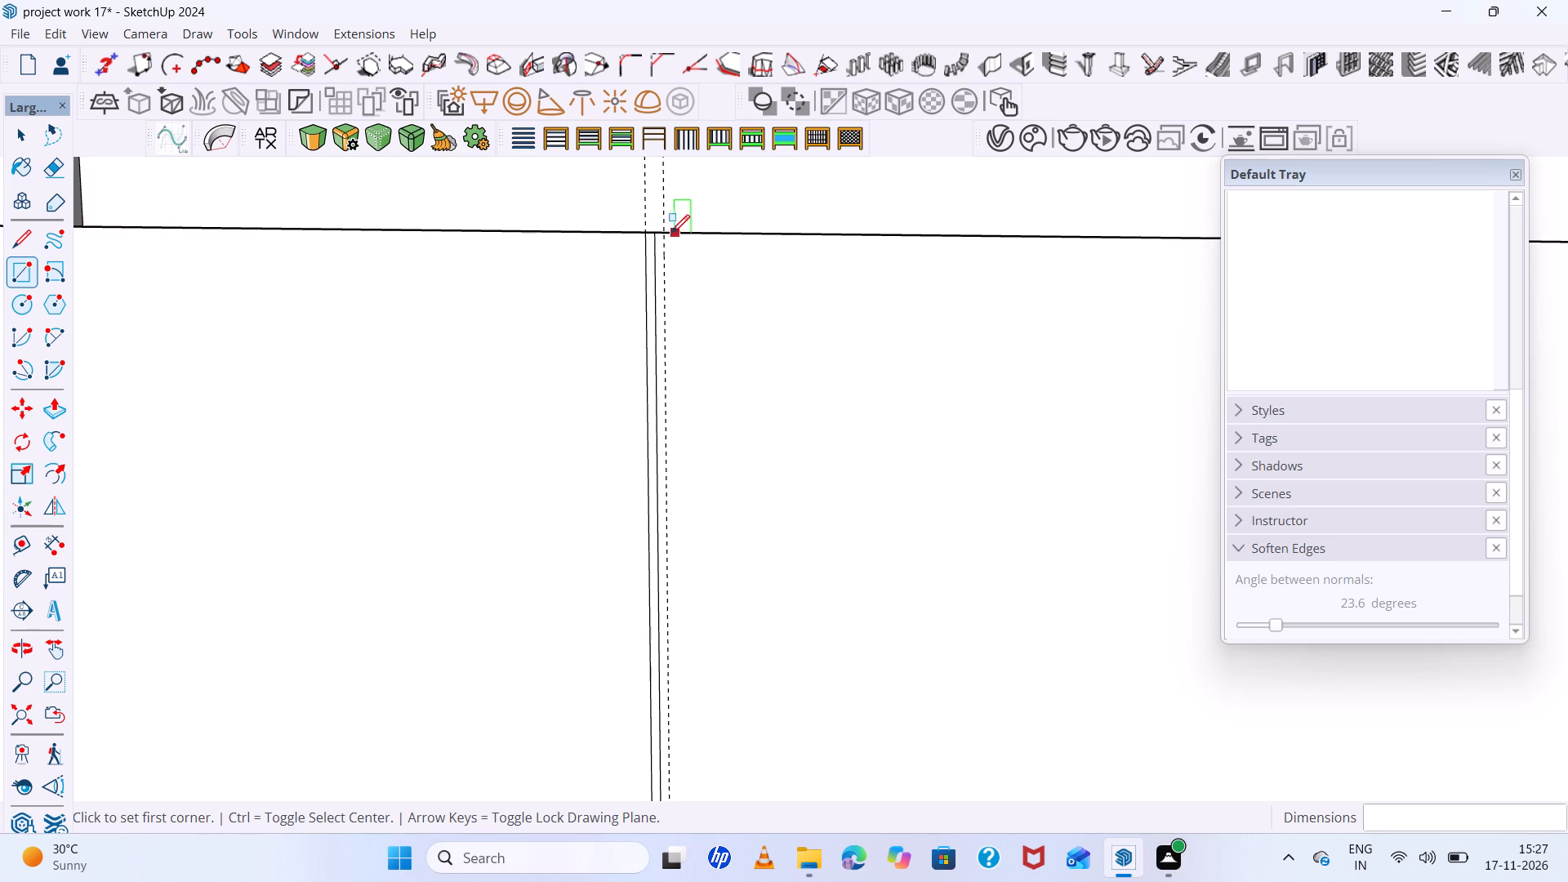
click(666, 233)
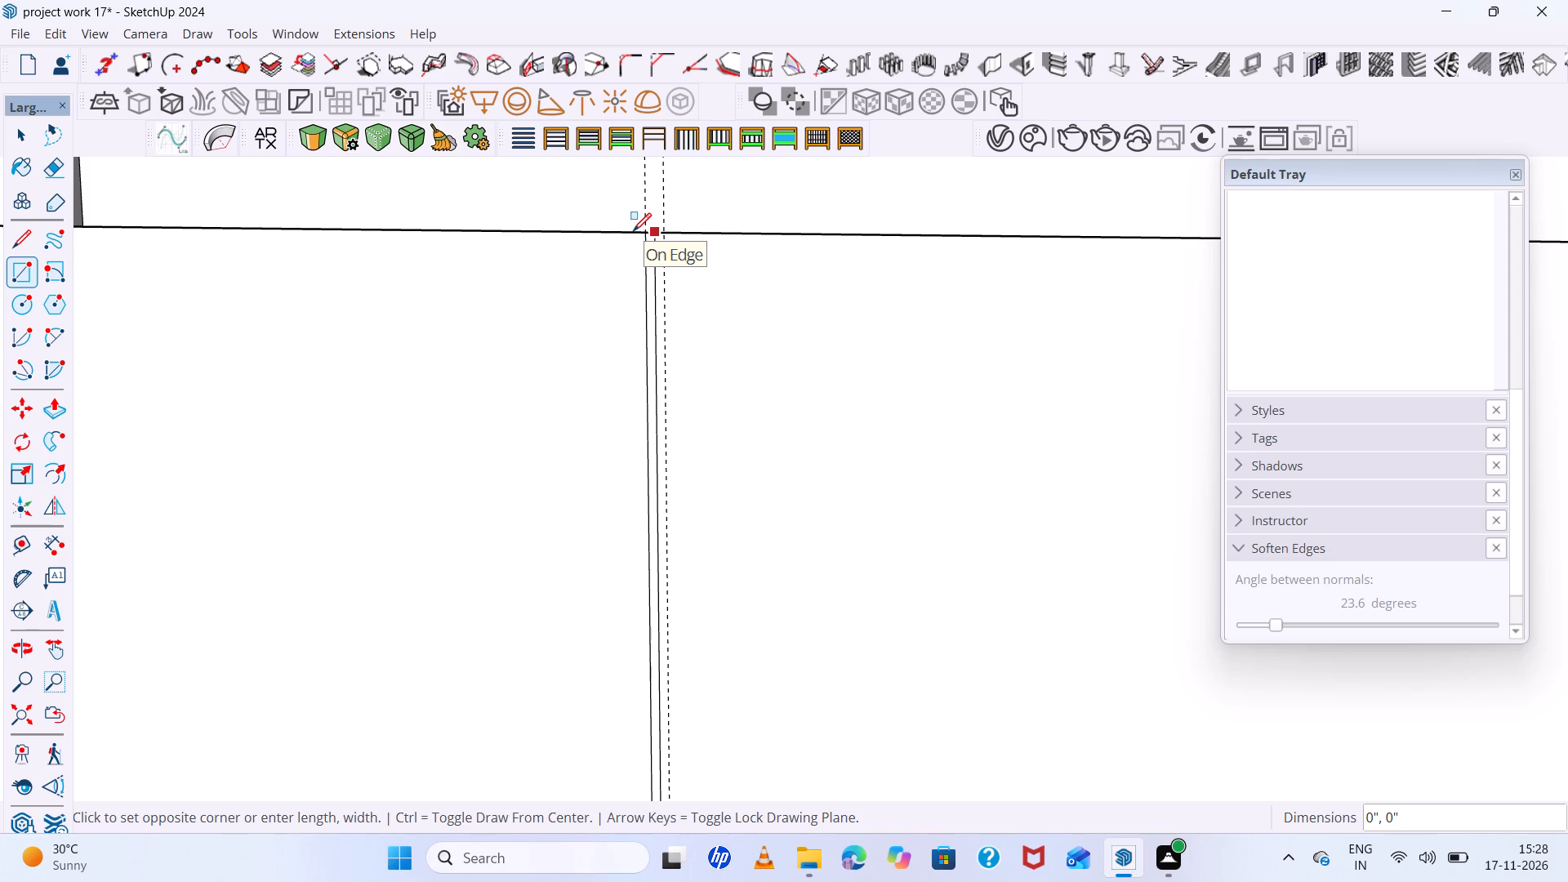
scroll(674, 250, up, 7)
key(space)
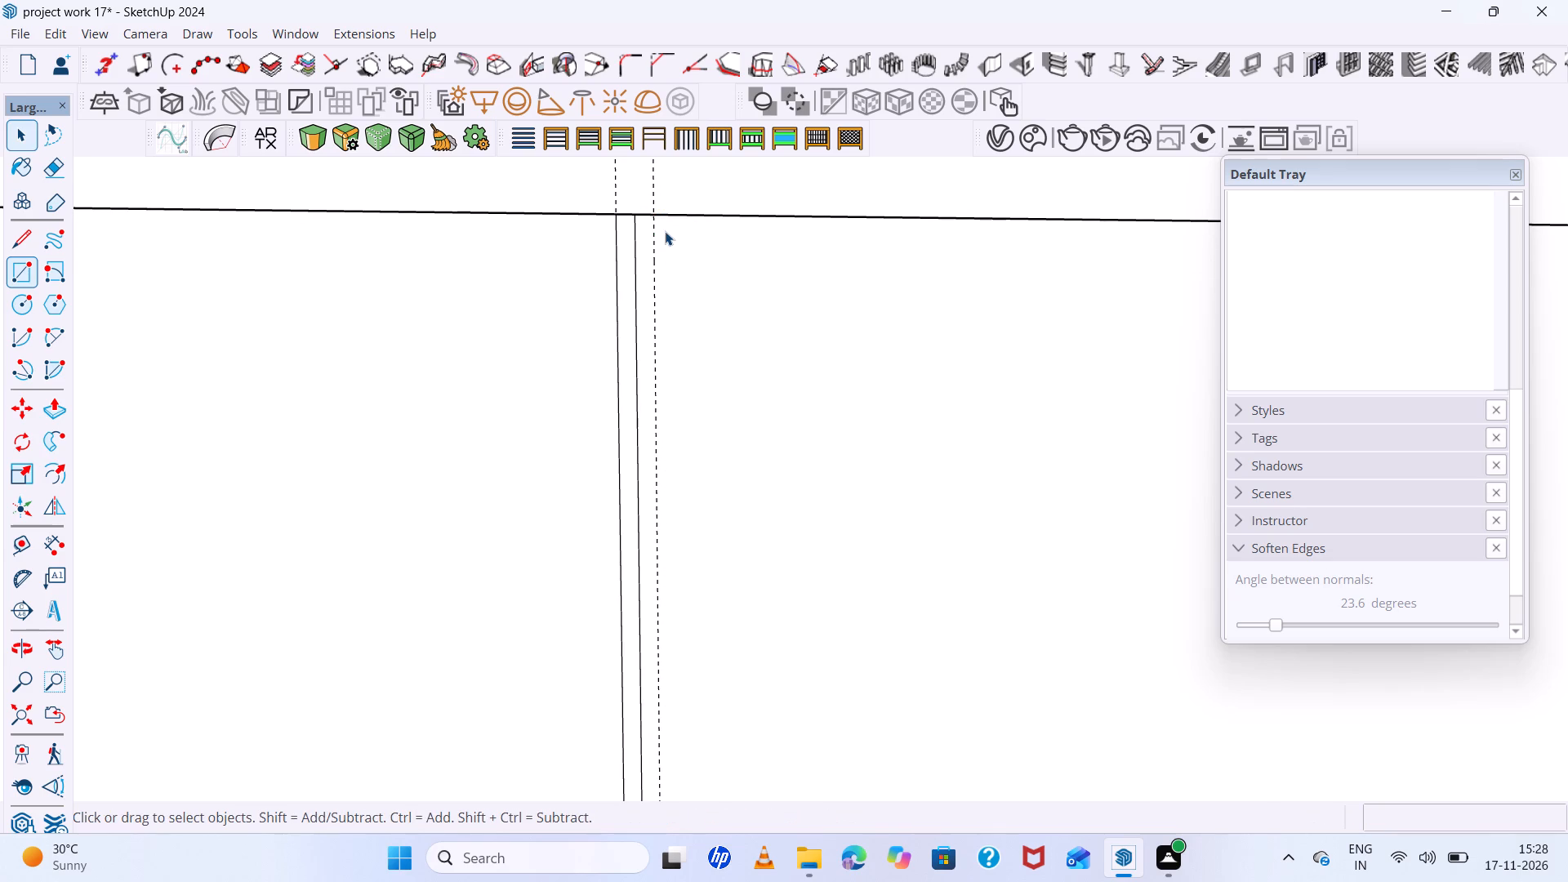
Draw a rectangle about 1' 11" by 1' 1" on the cabinet front, between the facing guides of the second and central divisions.
key(r)
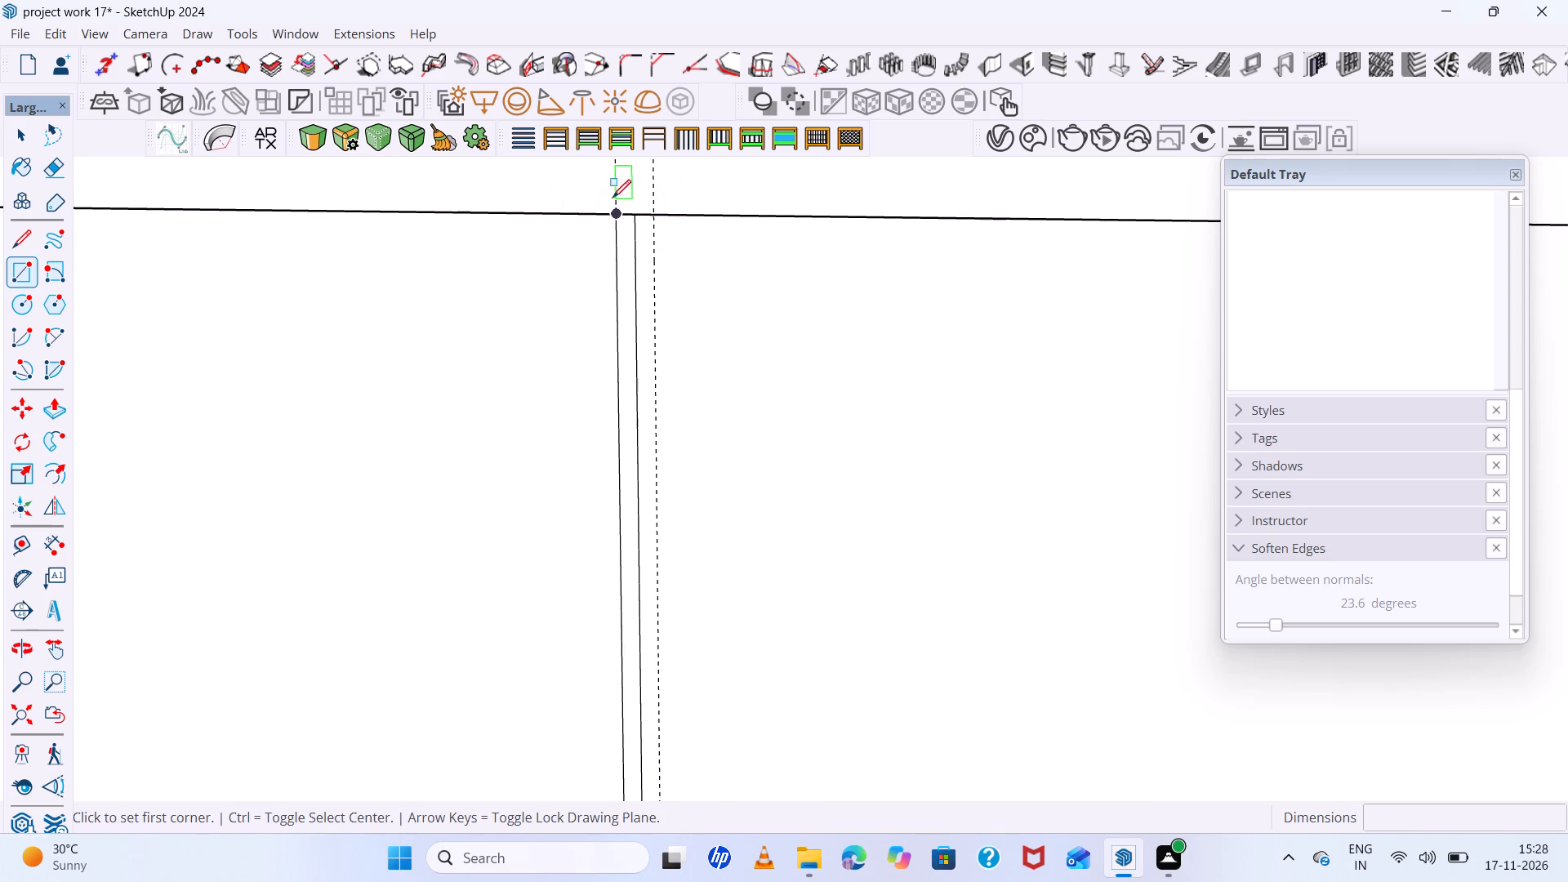
click(657, 217)
scroll(633, 235, down, 19)
scroll(517, 220, down, 6)
scroll(787, 319, up, 6)
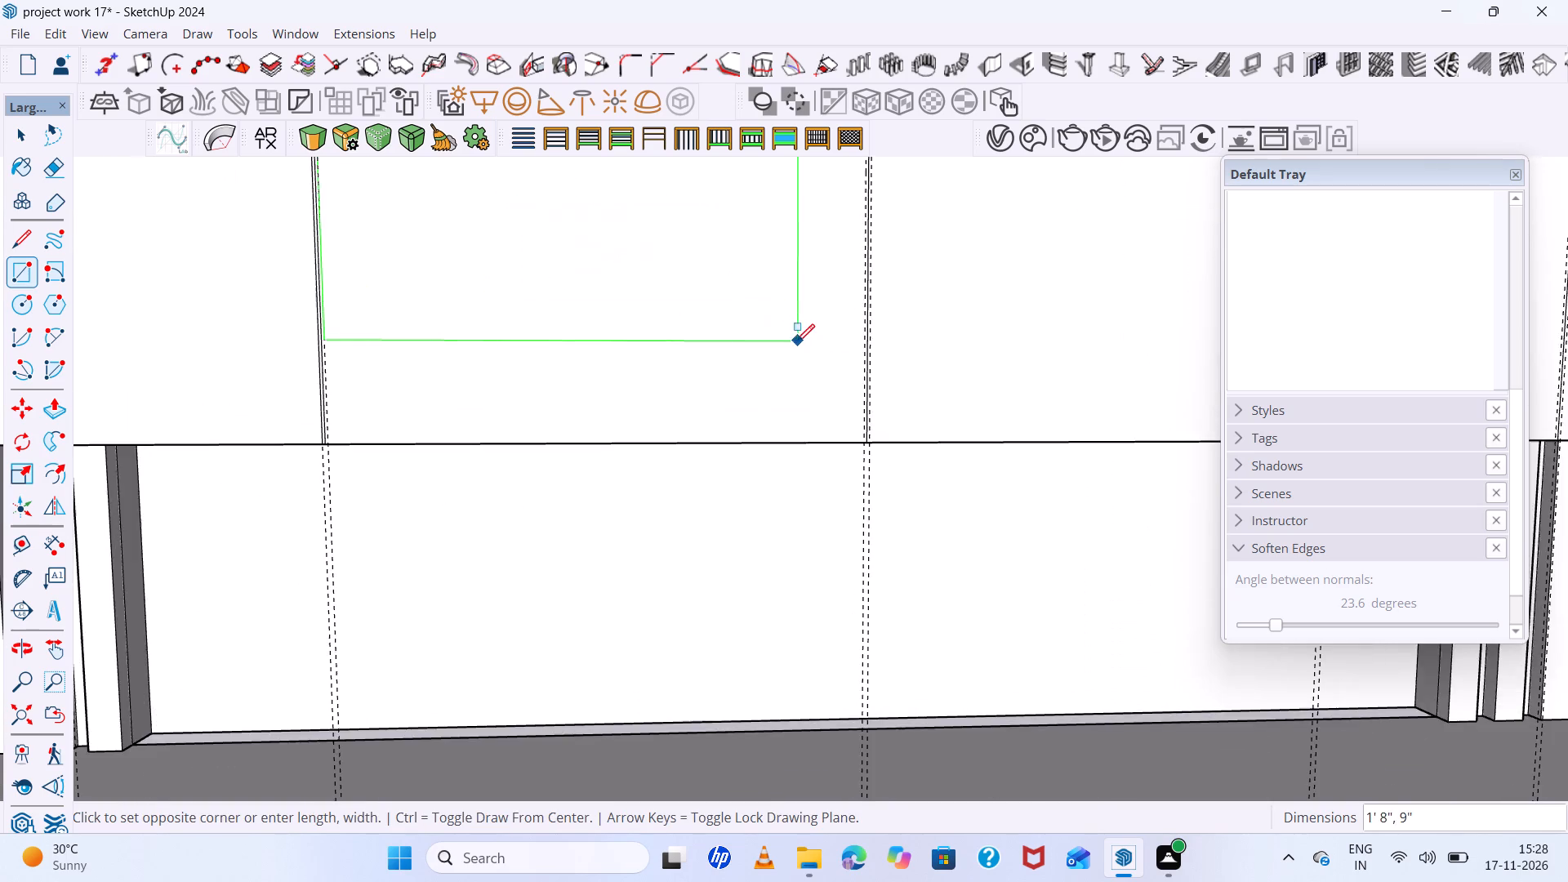
scroll(844, 375, up, 5)
scroll(869, 441, up, 6)
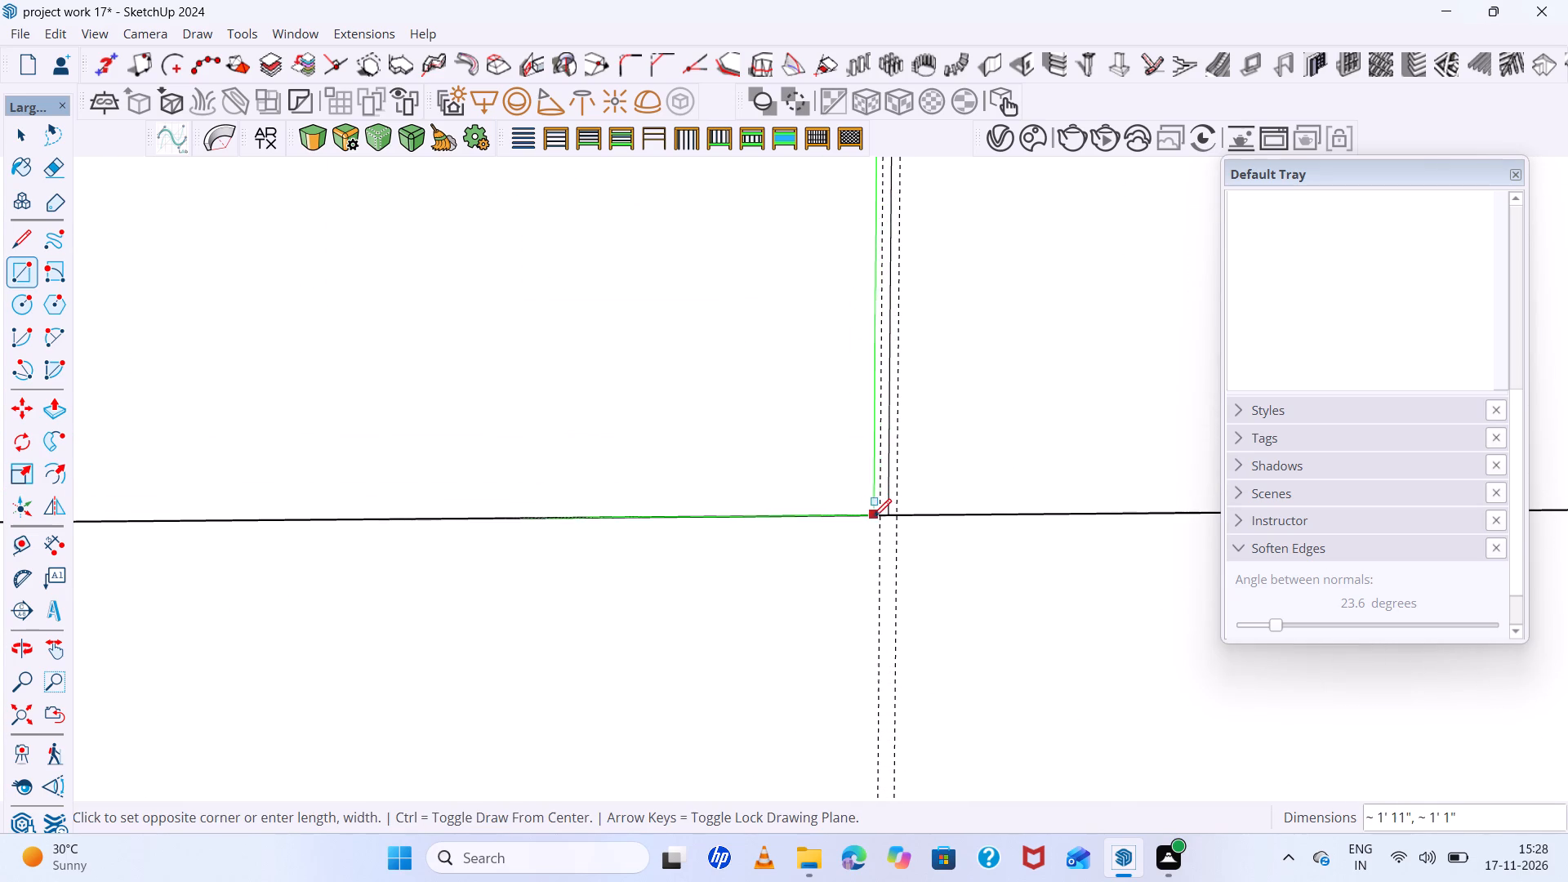
scroll(875, 516, up, 5)
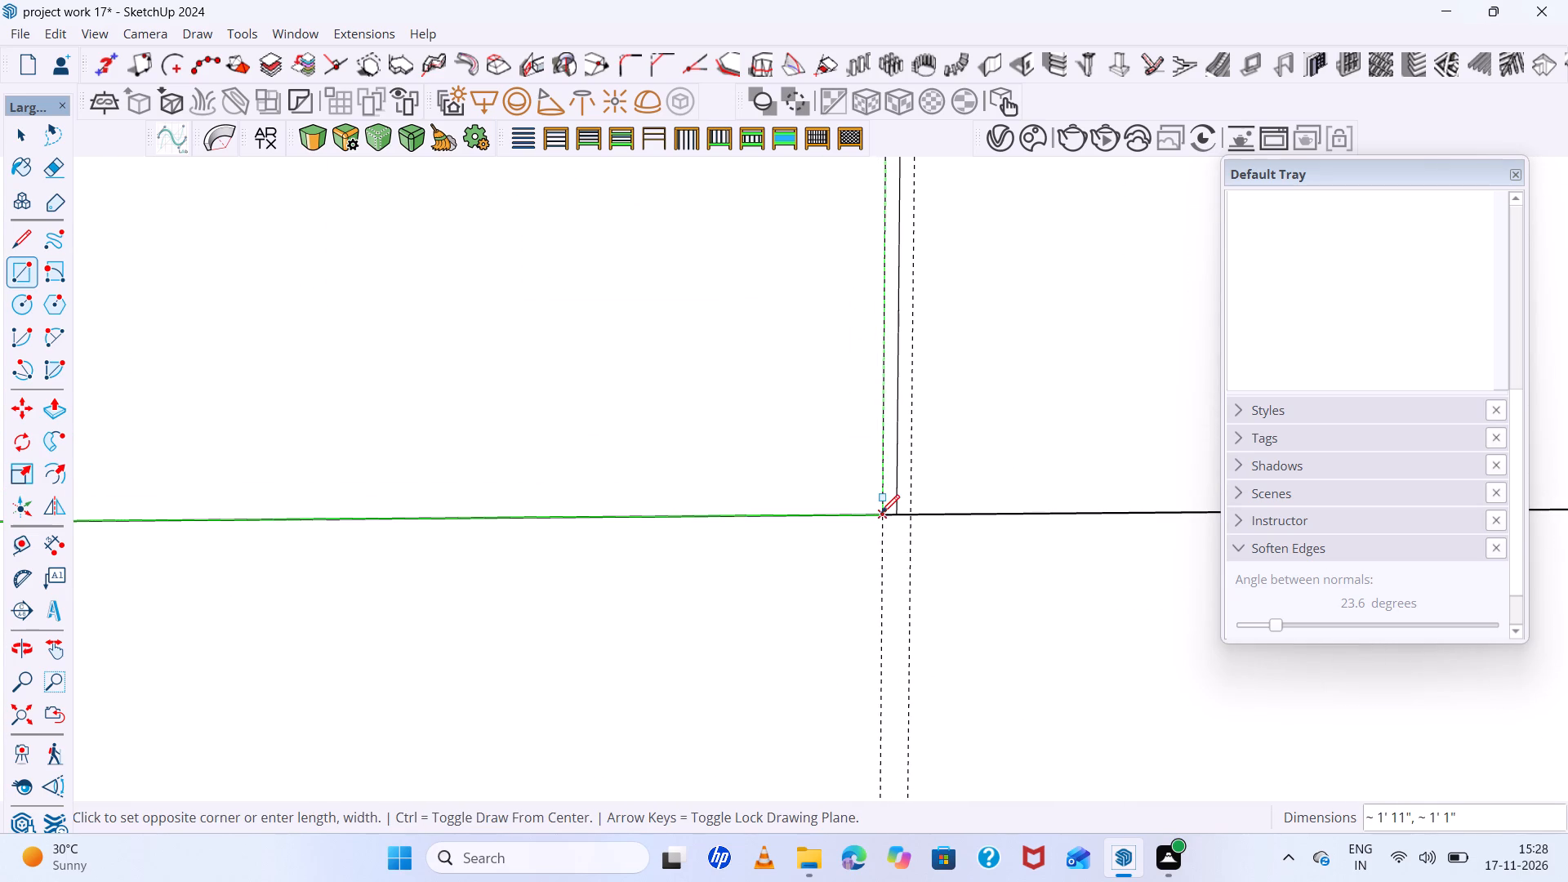
click(881, 513)
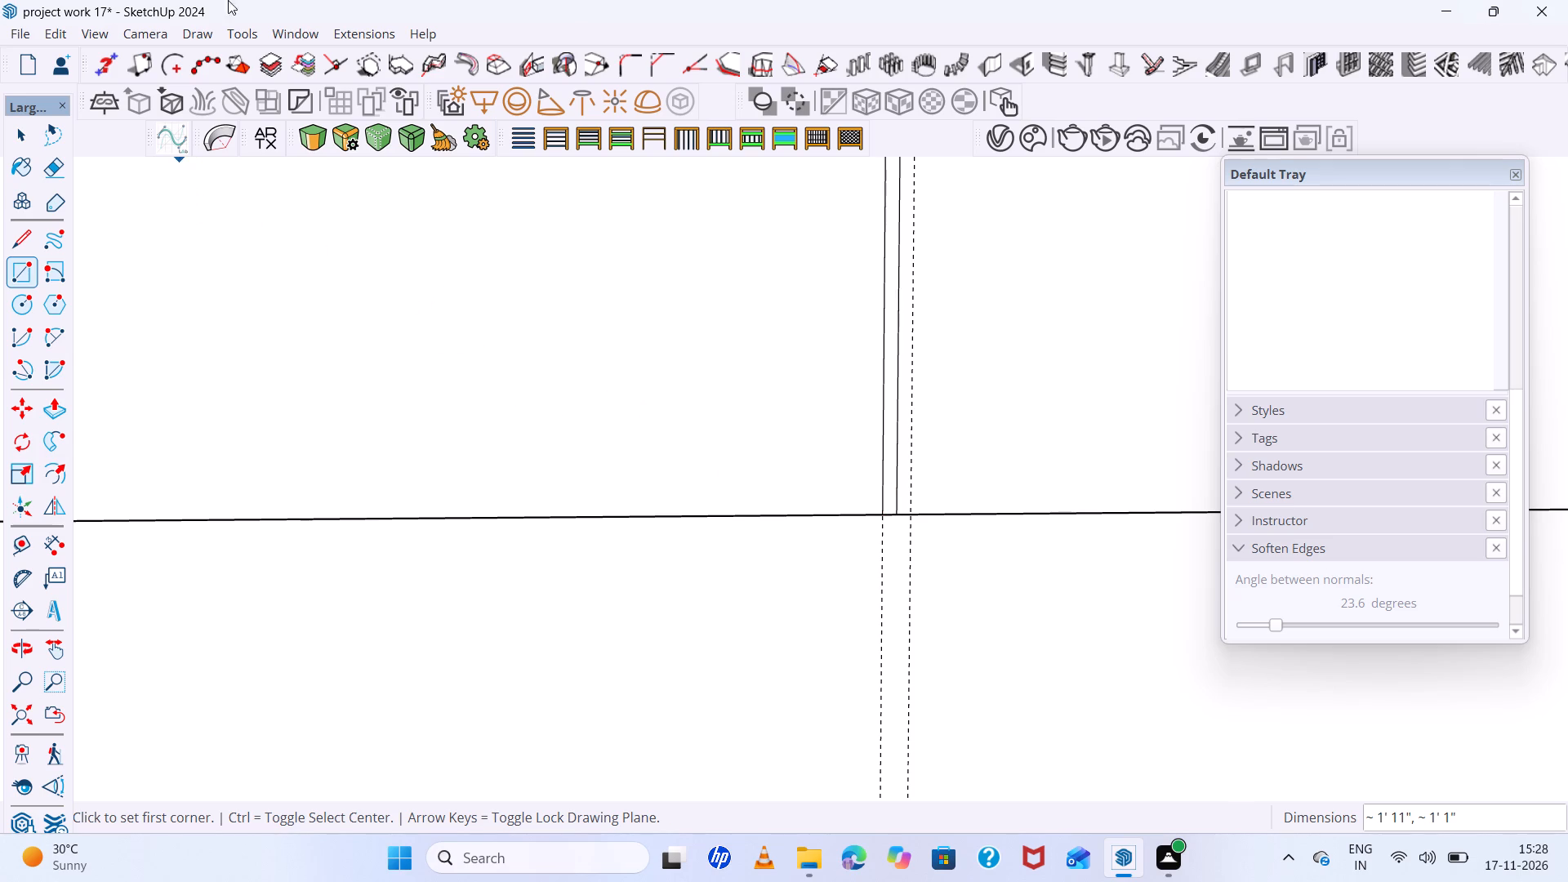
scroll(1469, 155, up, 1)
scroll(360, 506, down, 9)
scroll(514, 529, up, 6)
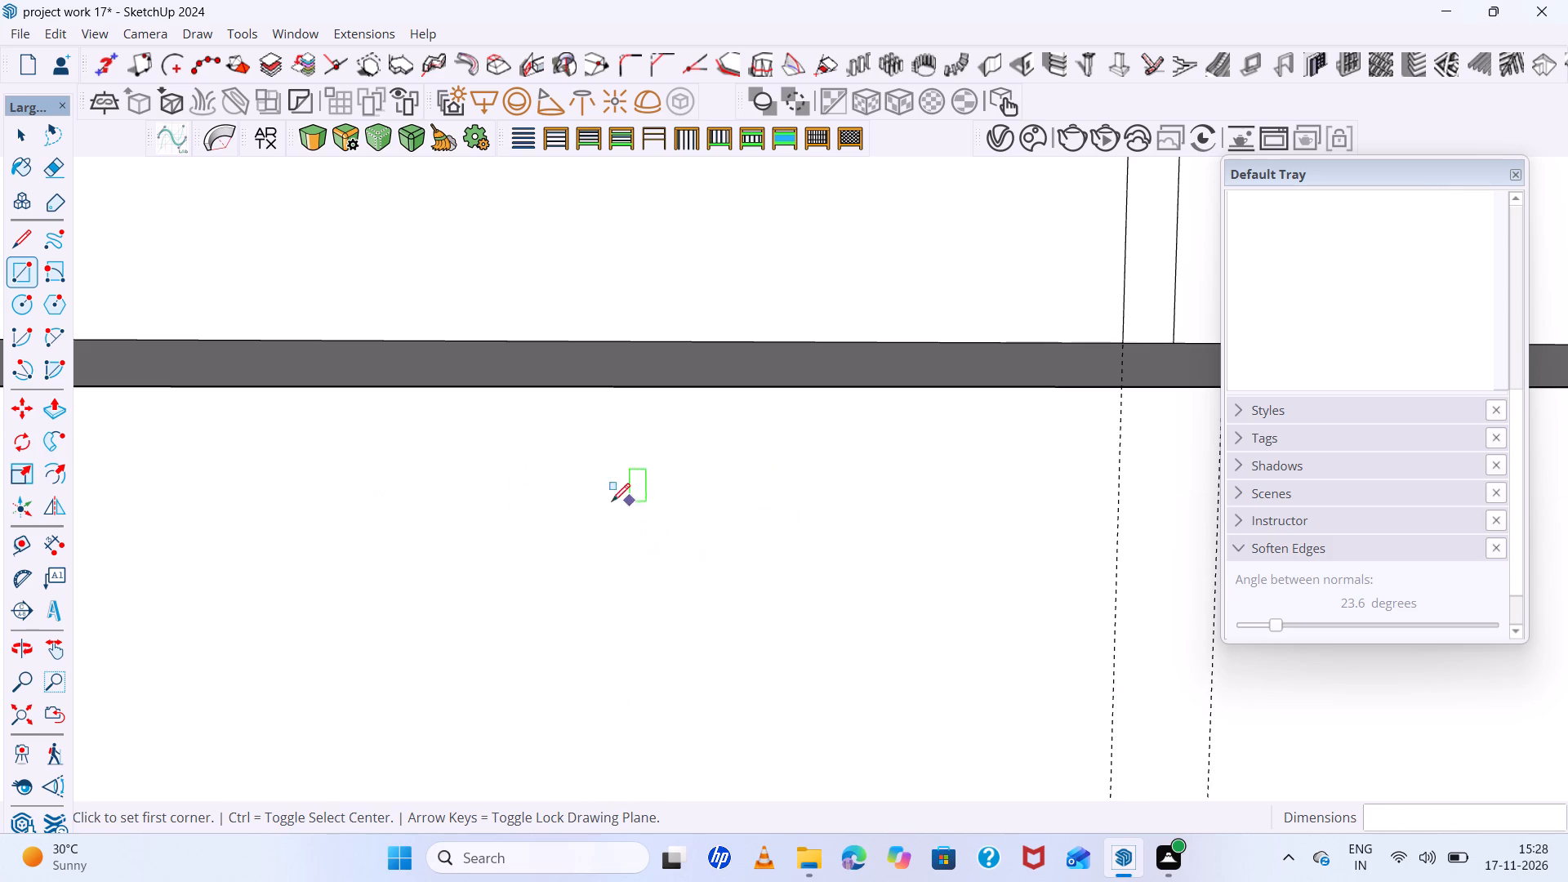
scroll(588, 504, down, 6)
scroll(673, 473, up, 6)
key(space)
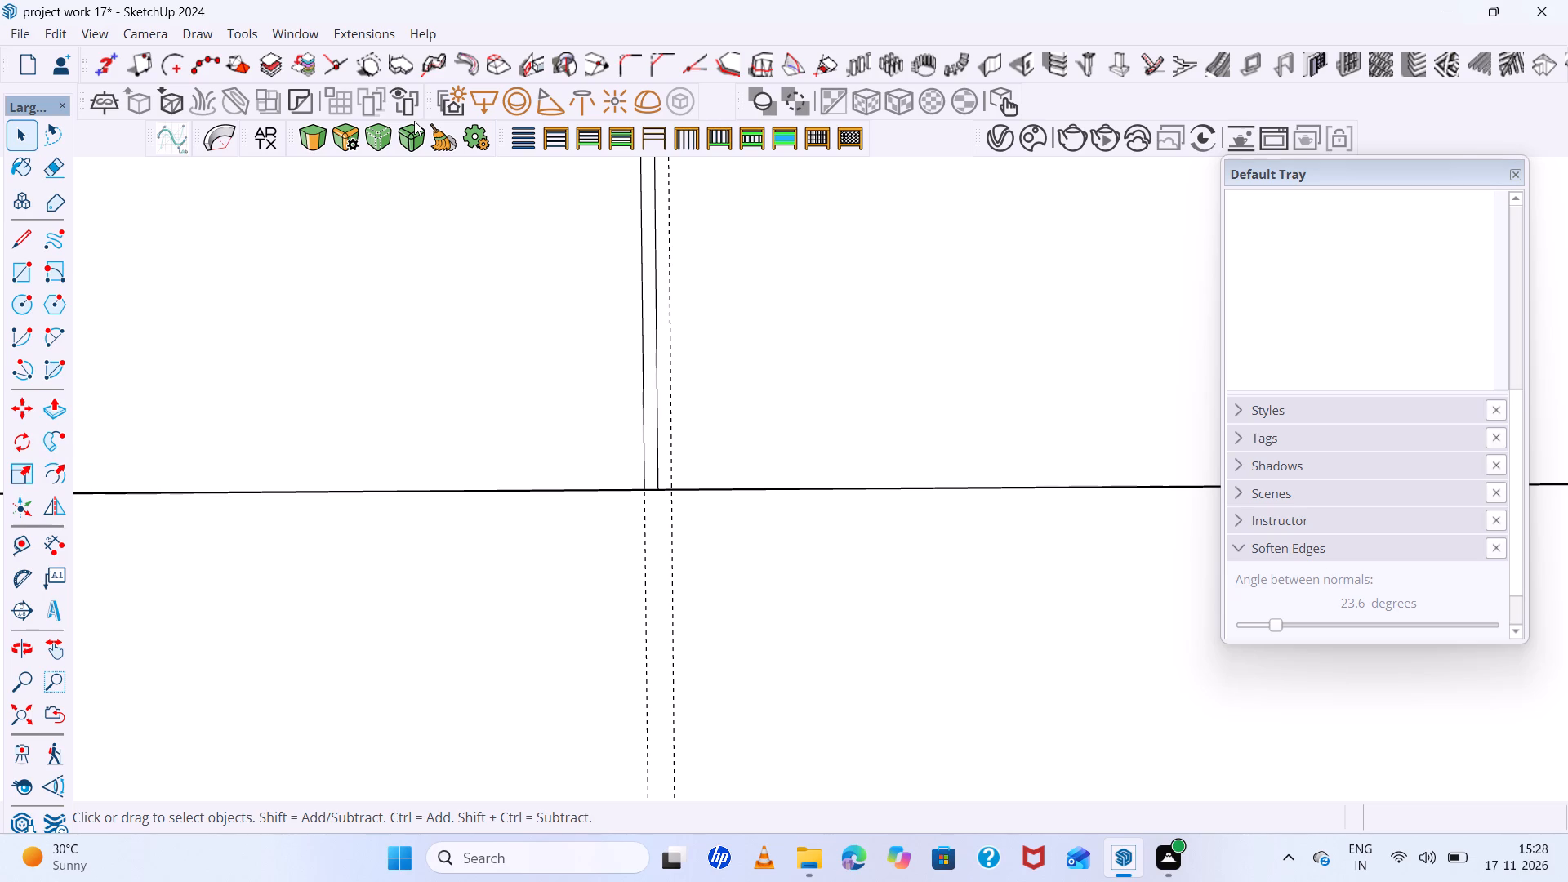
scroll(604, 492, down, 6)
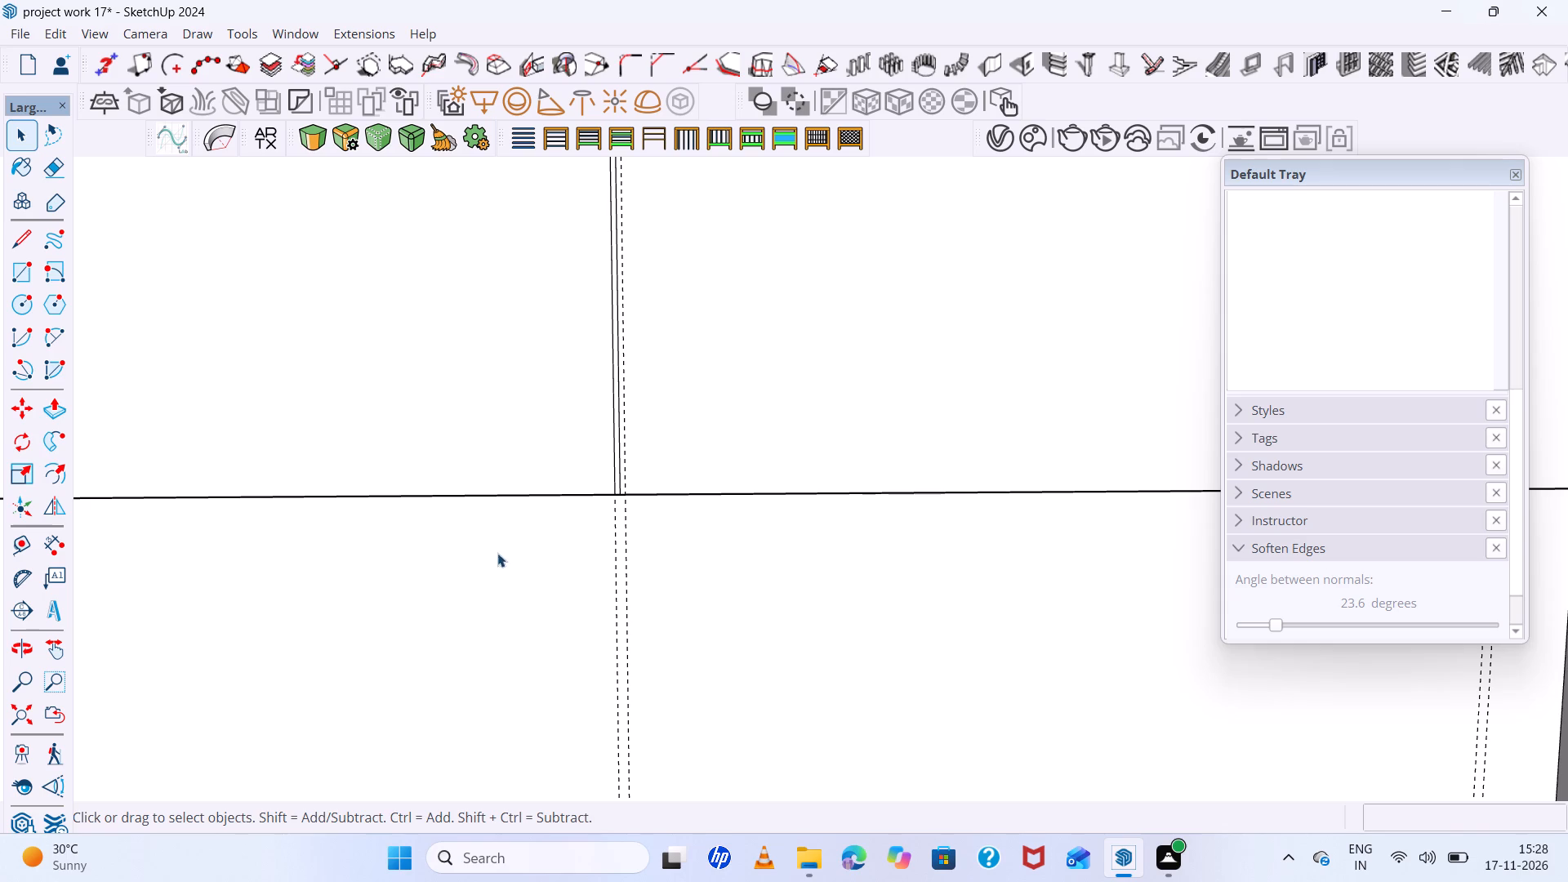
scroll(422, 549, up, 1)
Draw a full-height rectangle on the cabinet front between the facing guides of the central division and the first division right of centre.
key(r)
scroll(557, 656, down, 6)
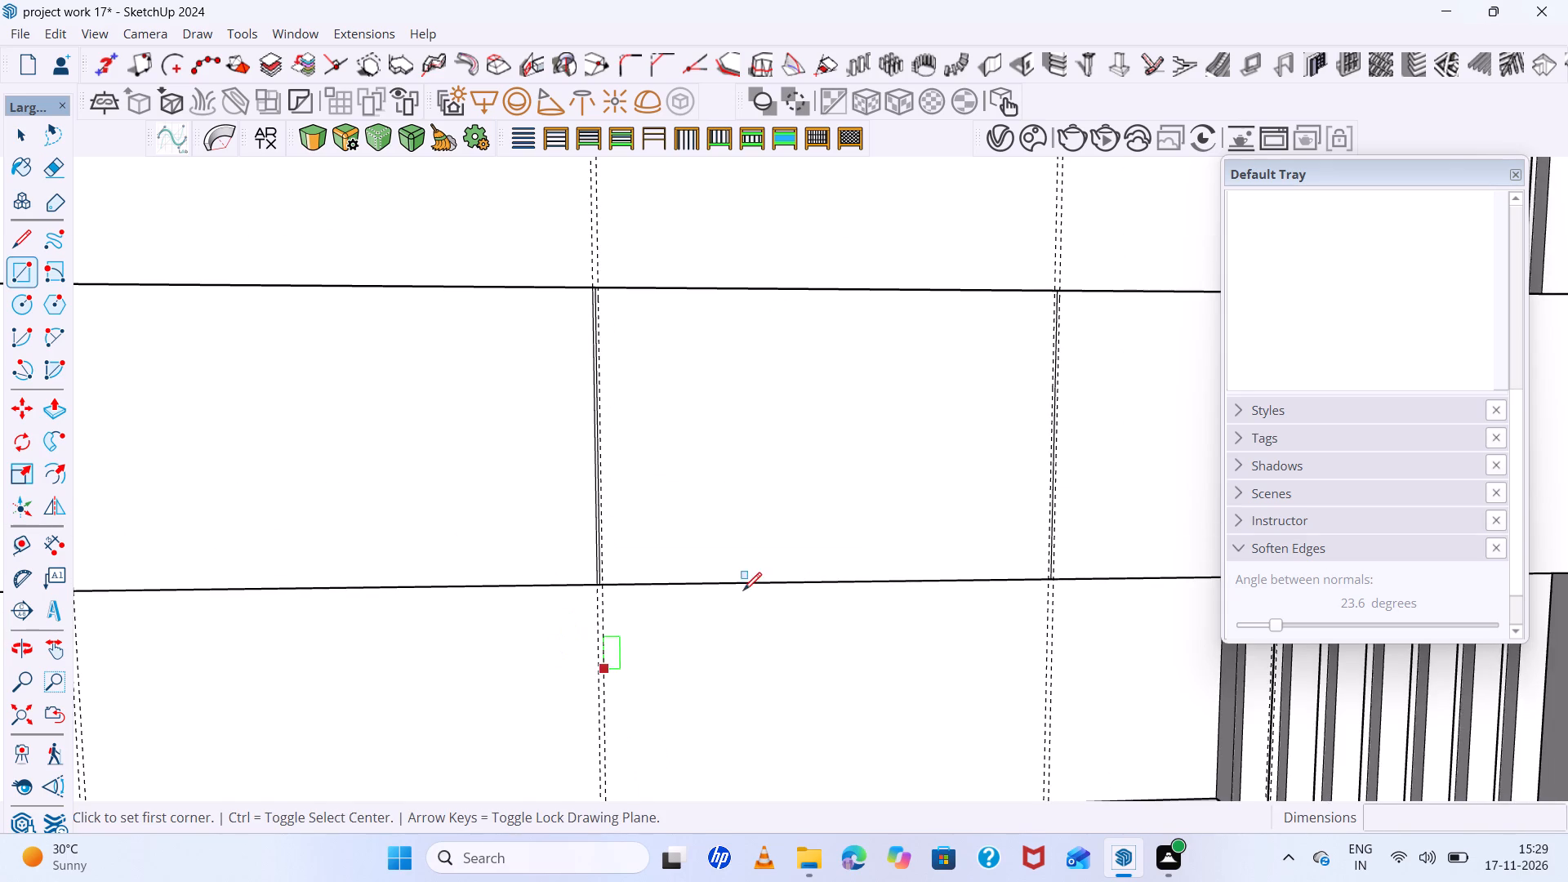
scroll(608, 293, up, 14)
scroll(573, 389, down, 7)
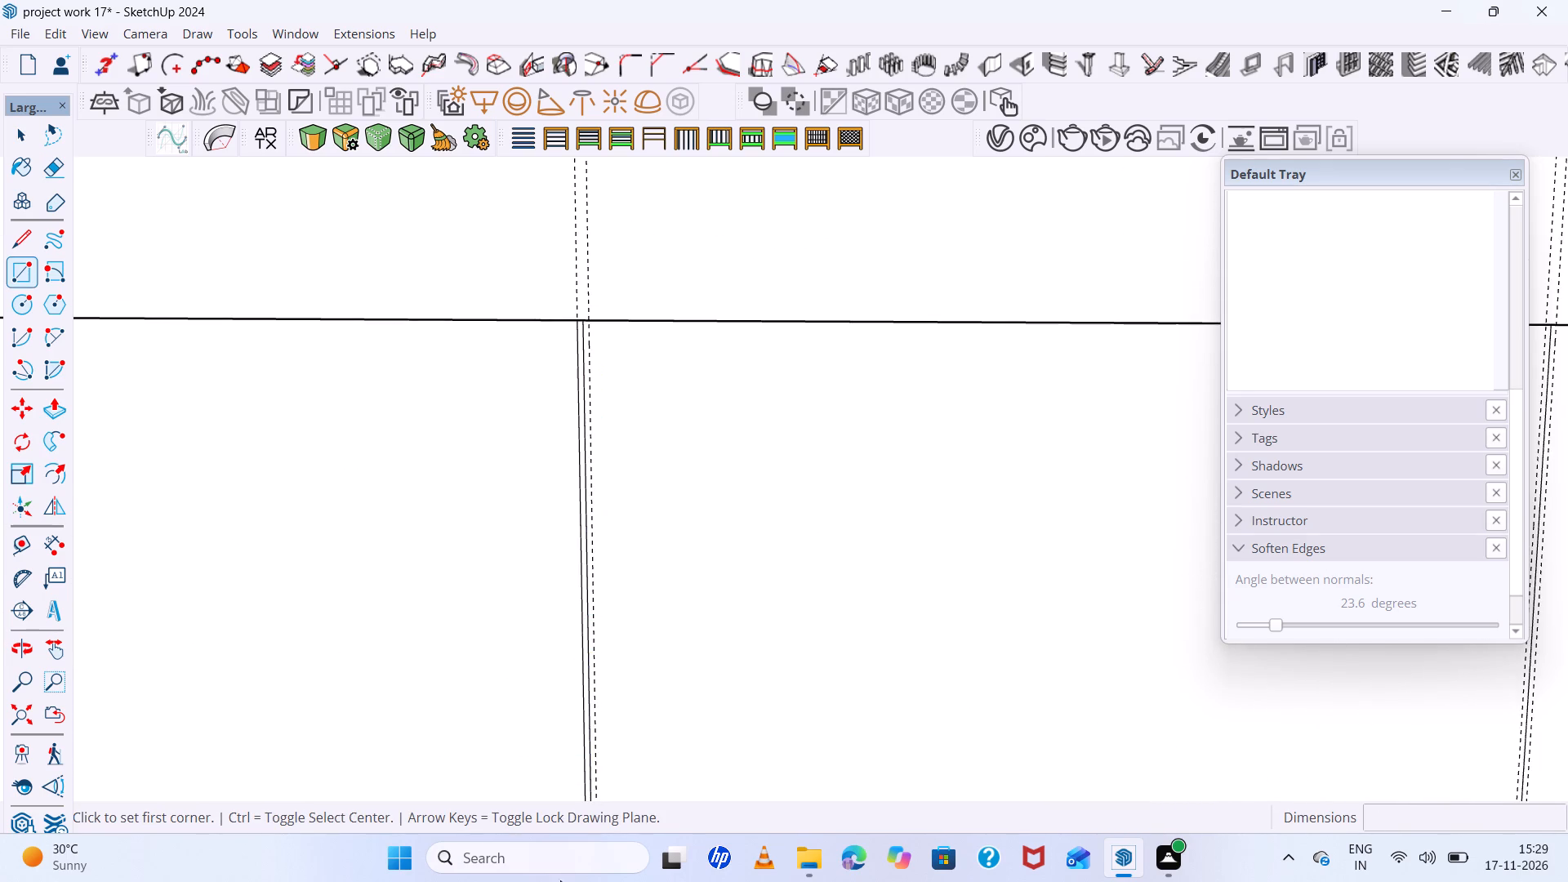
scroll(439, 632, down, 7)
scroll(557, 628, down, 6)
scroll(556, 704, up, 13)
scroll(479, 698, down, 5)
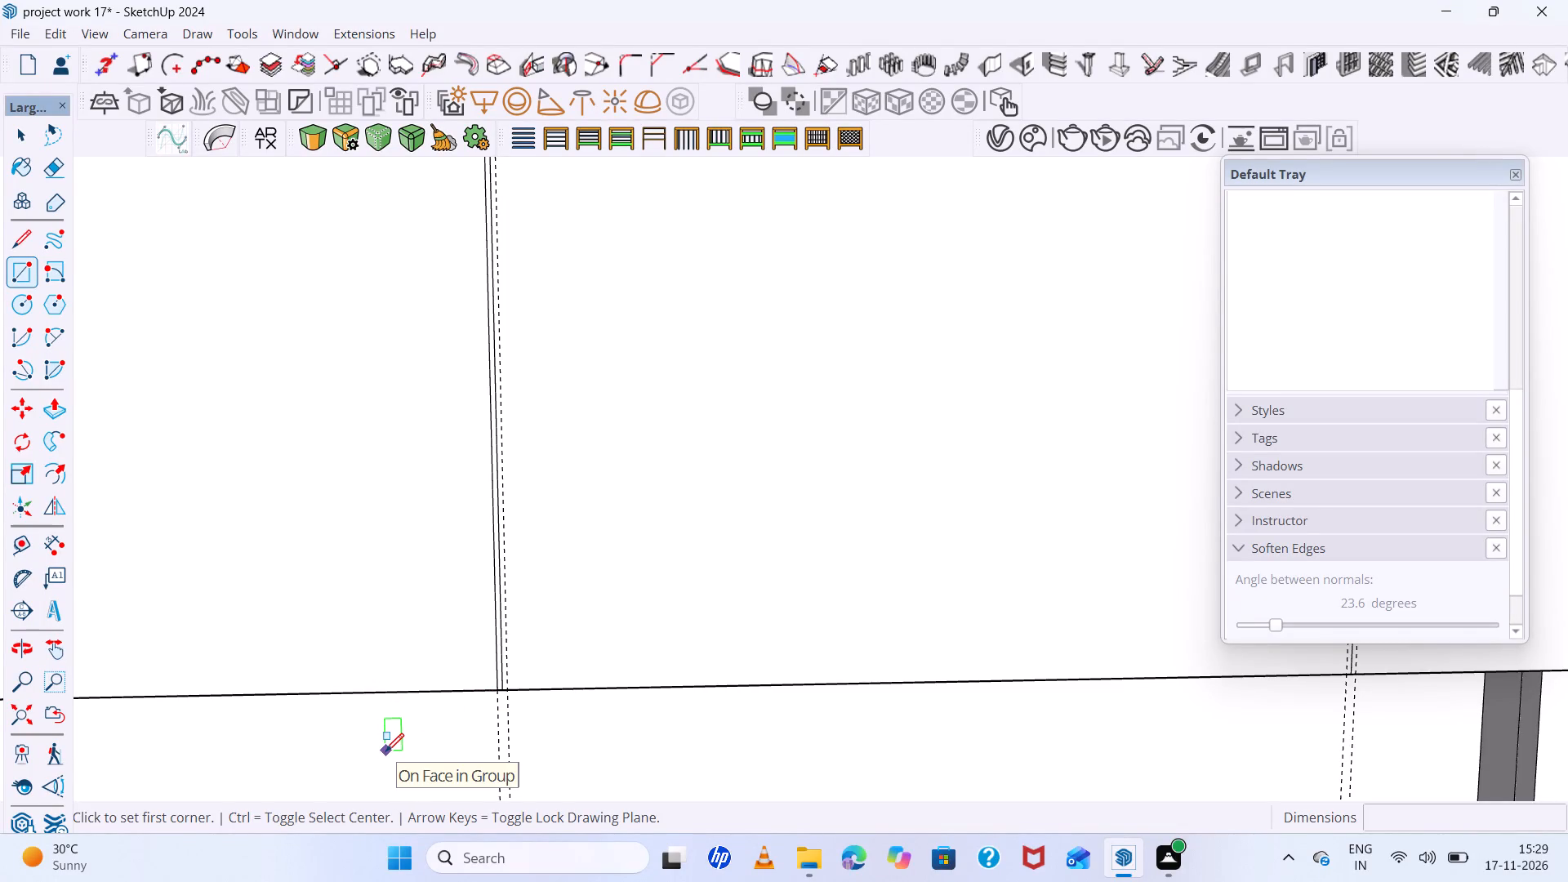
scroll(336, 768, down, 1)
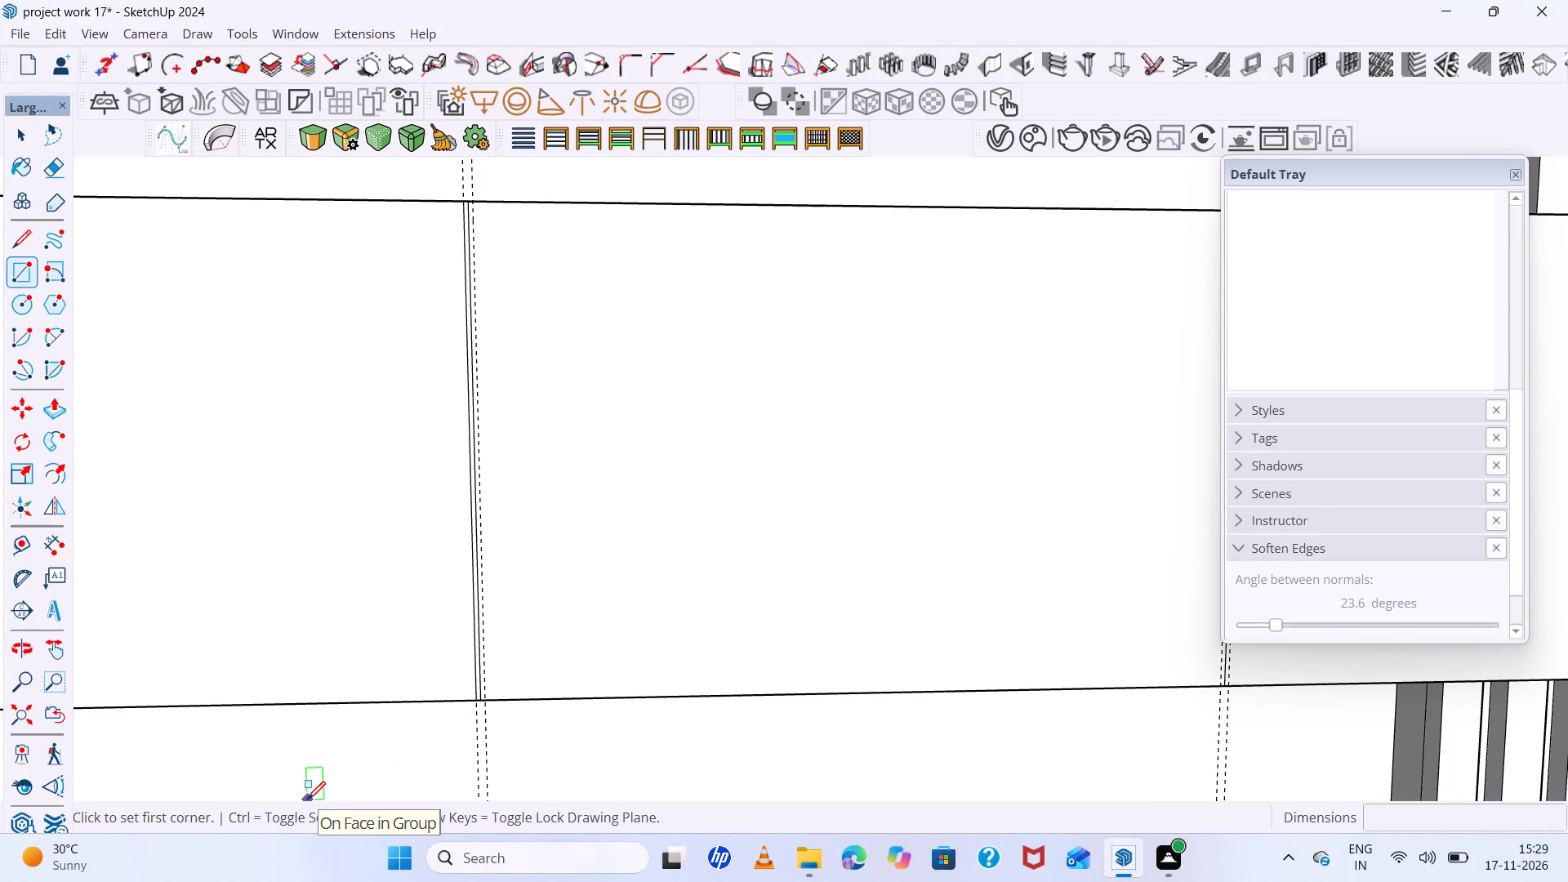
scroll(303, 796, up, 1)
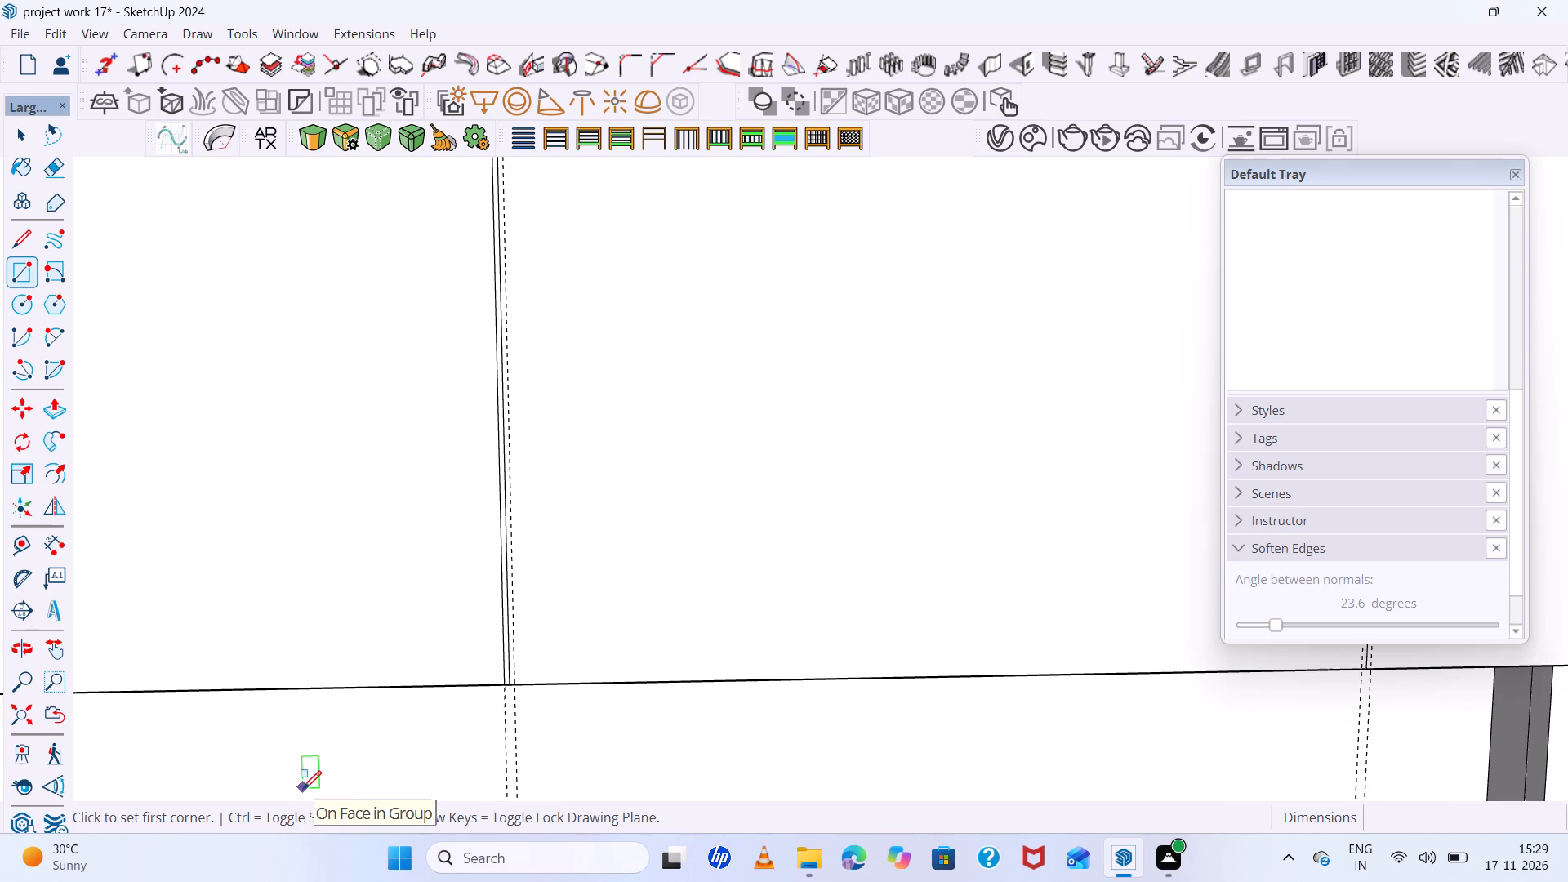
scroll(285, 765, down, 7)
scroll(443, 439, up, 5)
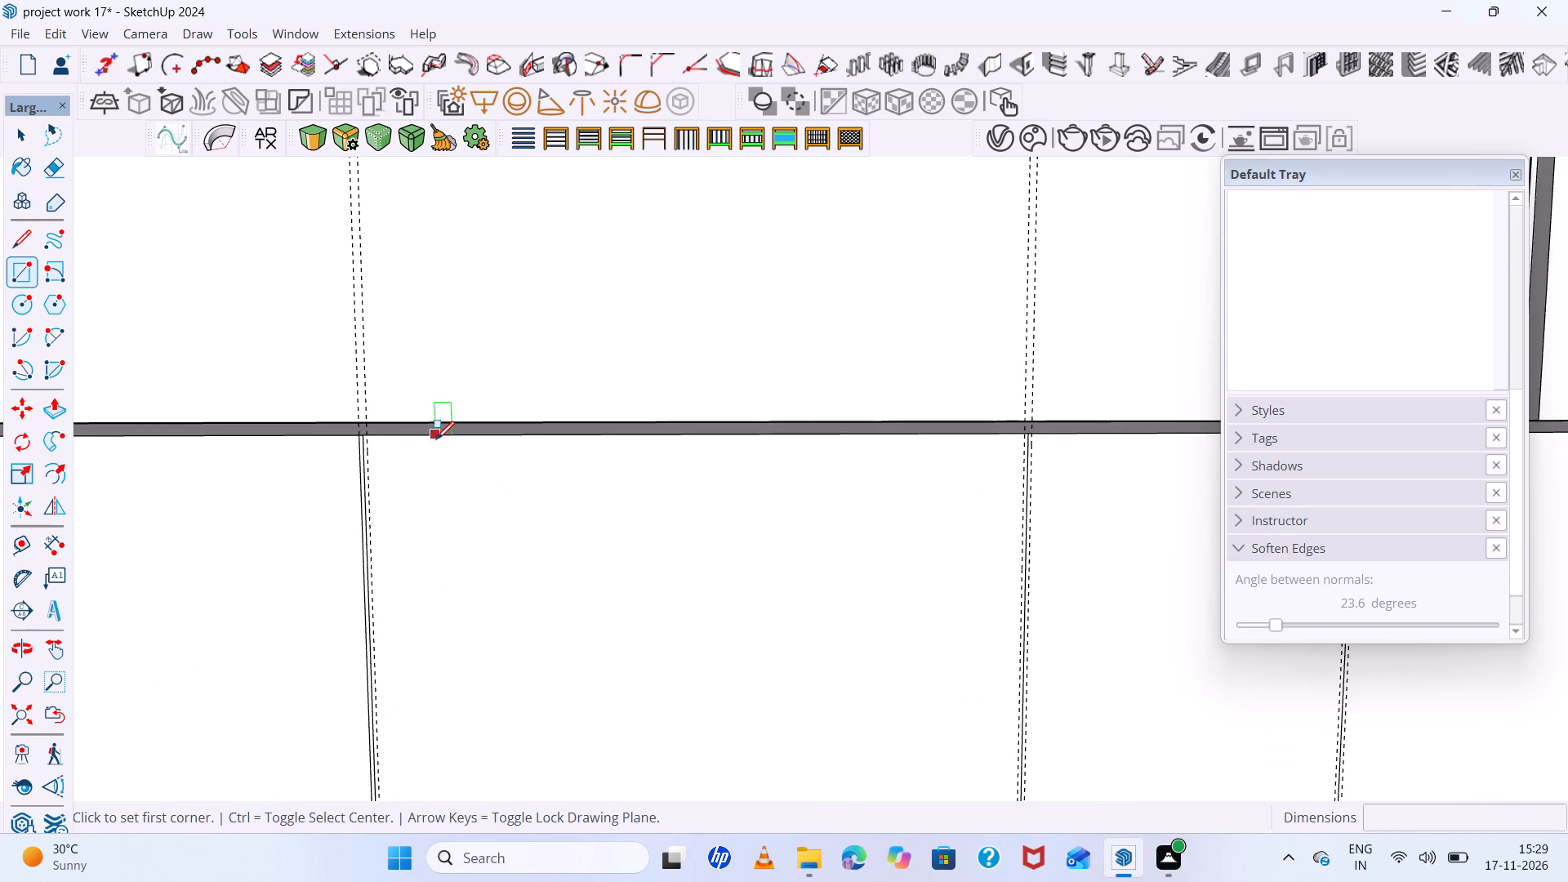
scroll(399, 465, up, 9)
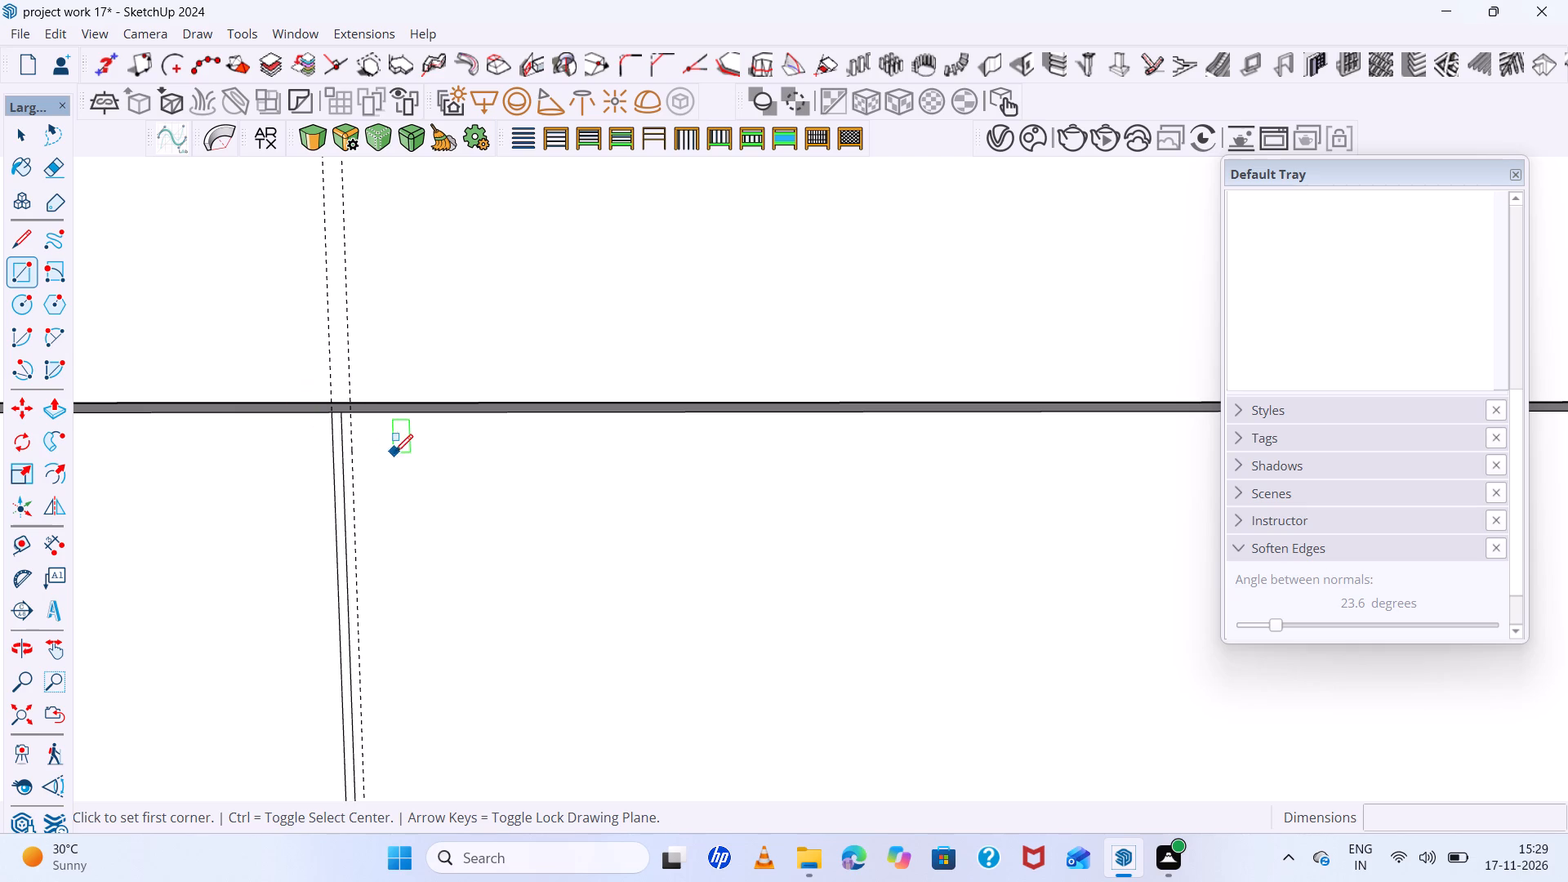
scroll(328, 469, up, 7)
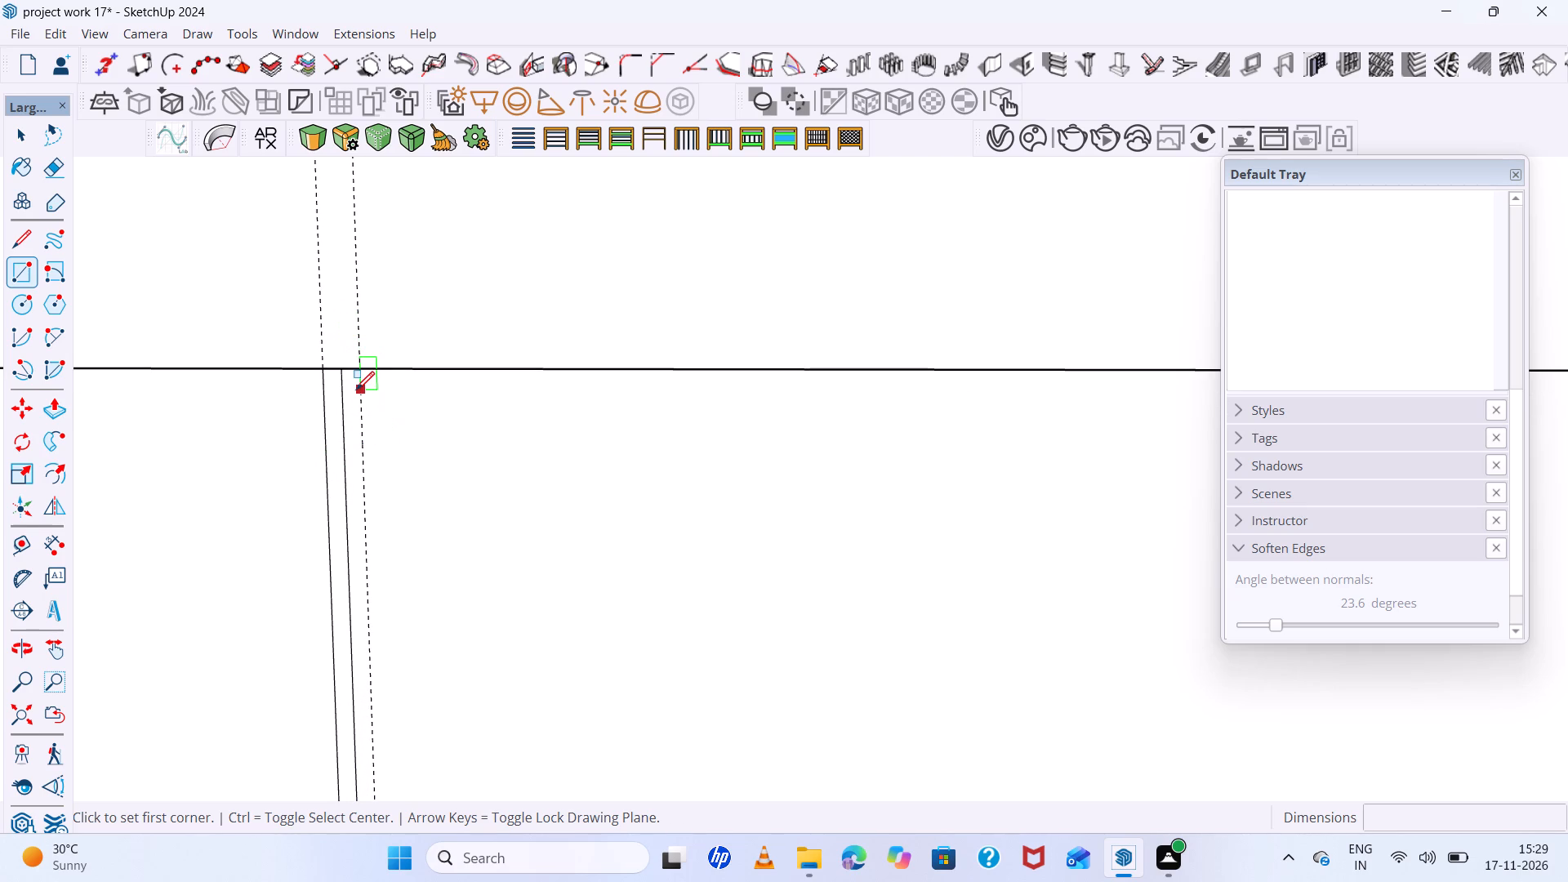
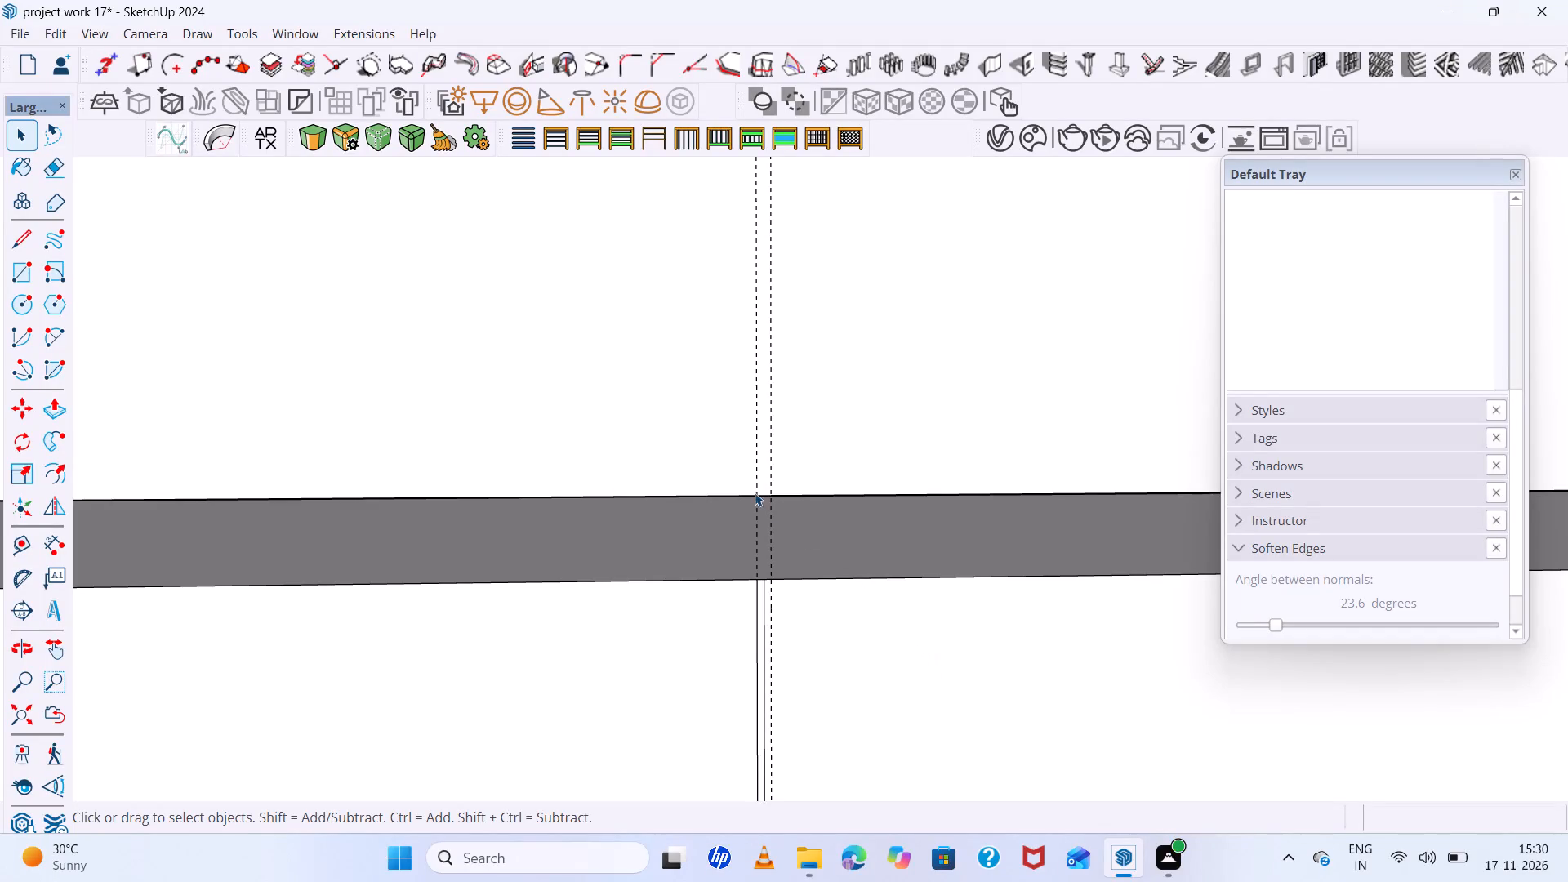
Draw a rectangle about 1' 9" by 1' 1" on the cabinet front, between the facing guides of the central and first division right of centre.
scroll(757, 534, up, 6)
scroll(507, 439, down, 13)
middle_drag(612, 493, 612, 490)
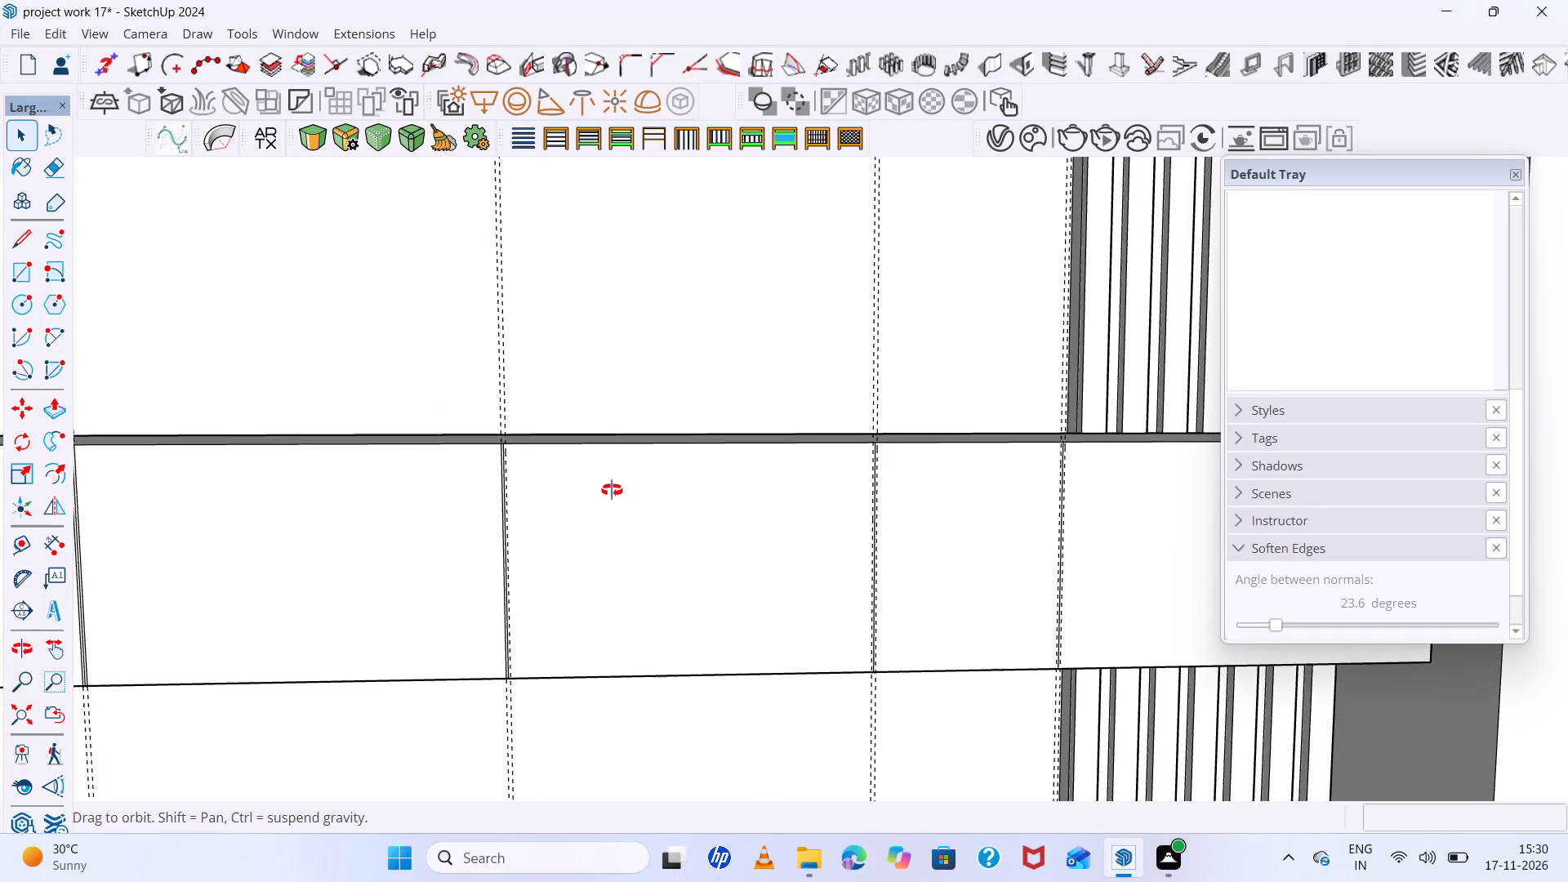
middle_drag(612, 490, 599, 439)
scroll(555, 436, up, 5)
key(r)
scroll(523, 440, up, 6)
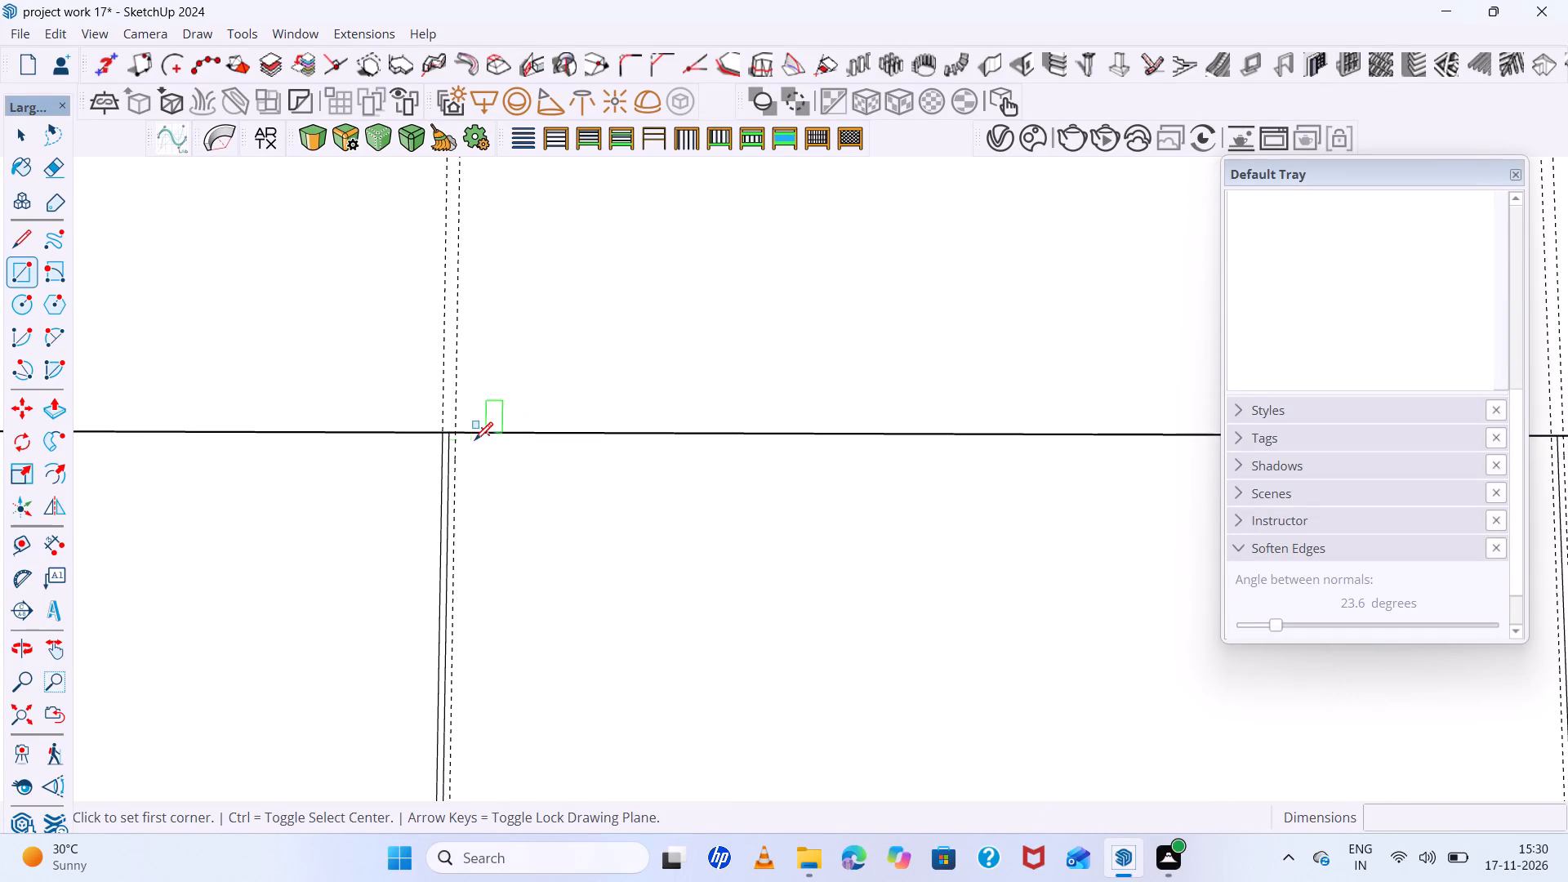
key(Escape)
key(r)
scroll(439, 439, up, 10)
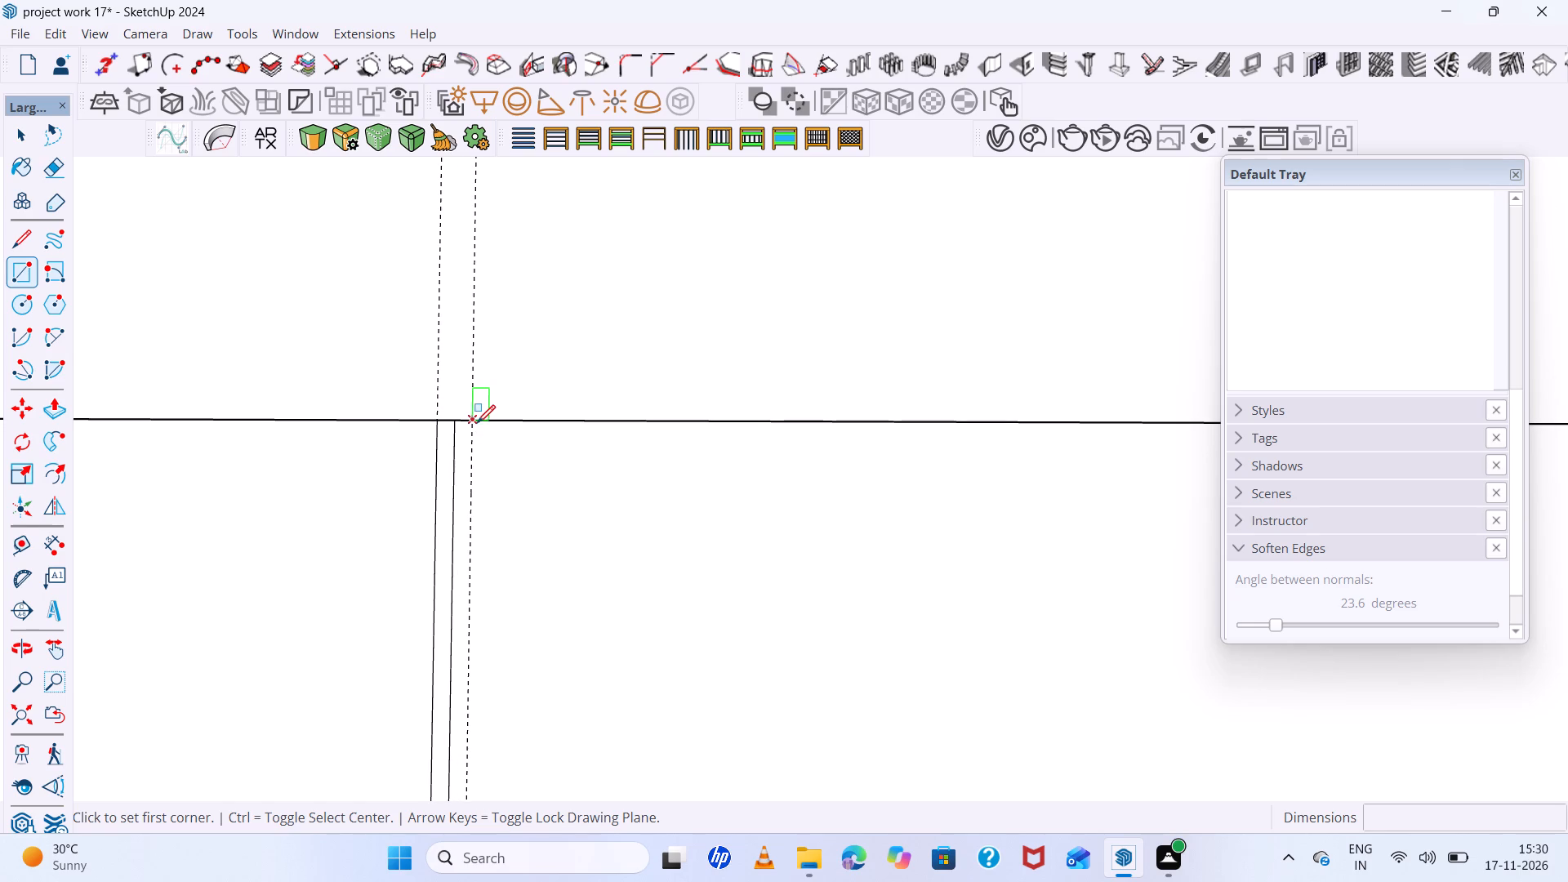
click(478, 421)
scroll(439, 422, down, 20)
scroll(439, 422, down, 2)
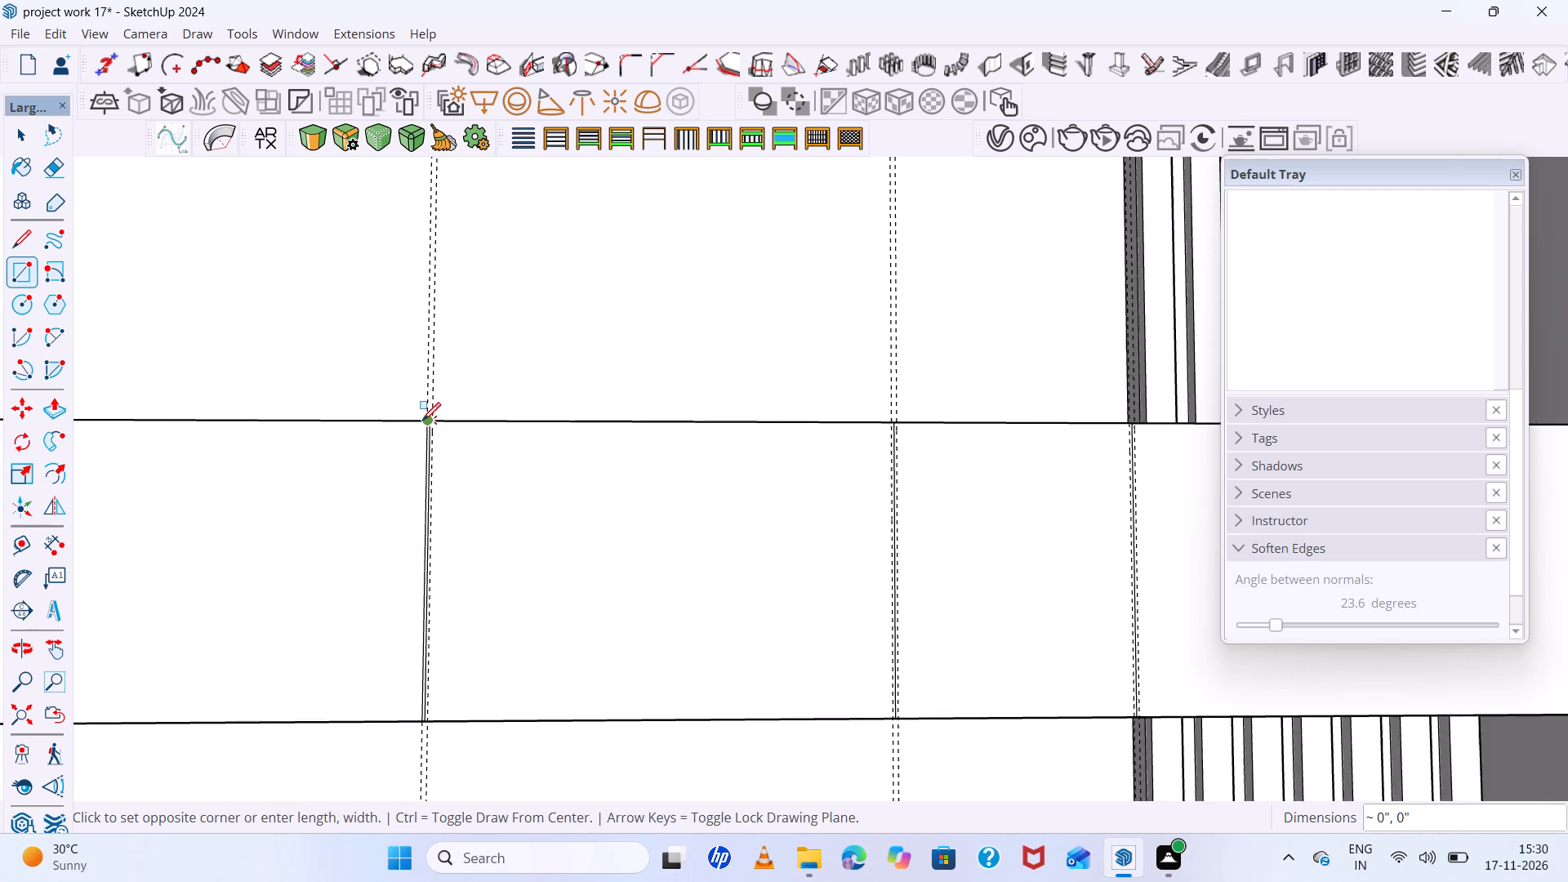
scroll(422, 421, down, 6)
scroll(604, 481, up, 6)
scroll(687, 575, up, 5)
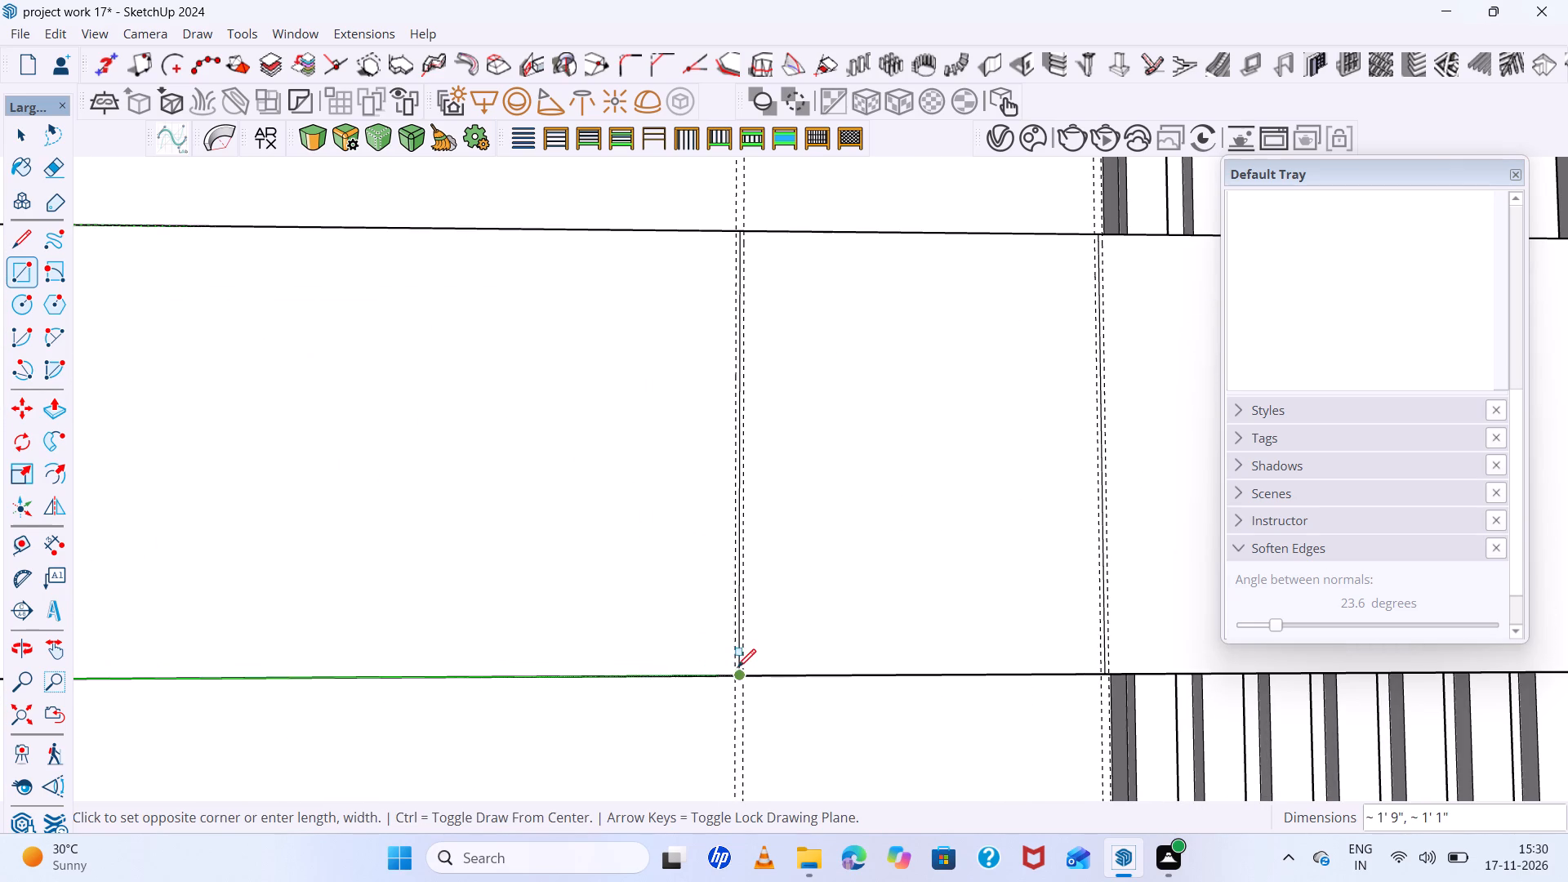
scroll(737, 668, up, 11)
click(732, 684)
Draw a rectangle about 11" by 1' 1" on the cabinet front, between the facing guides of the two divisions right of centre.
scroll(630, 635, down, 14)
scroll(693, 551, down, 6)
scroll(666, 417, up, 13)
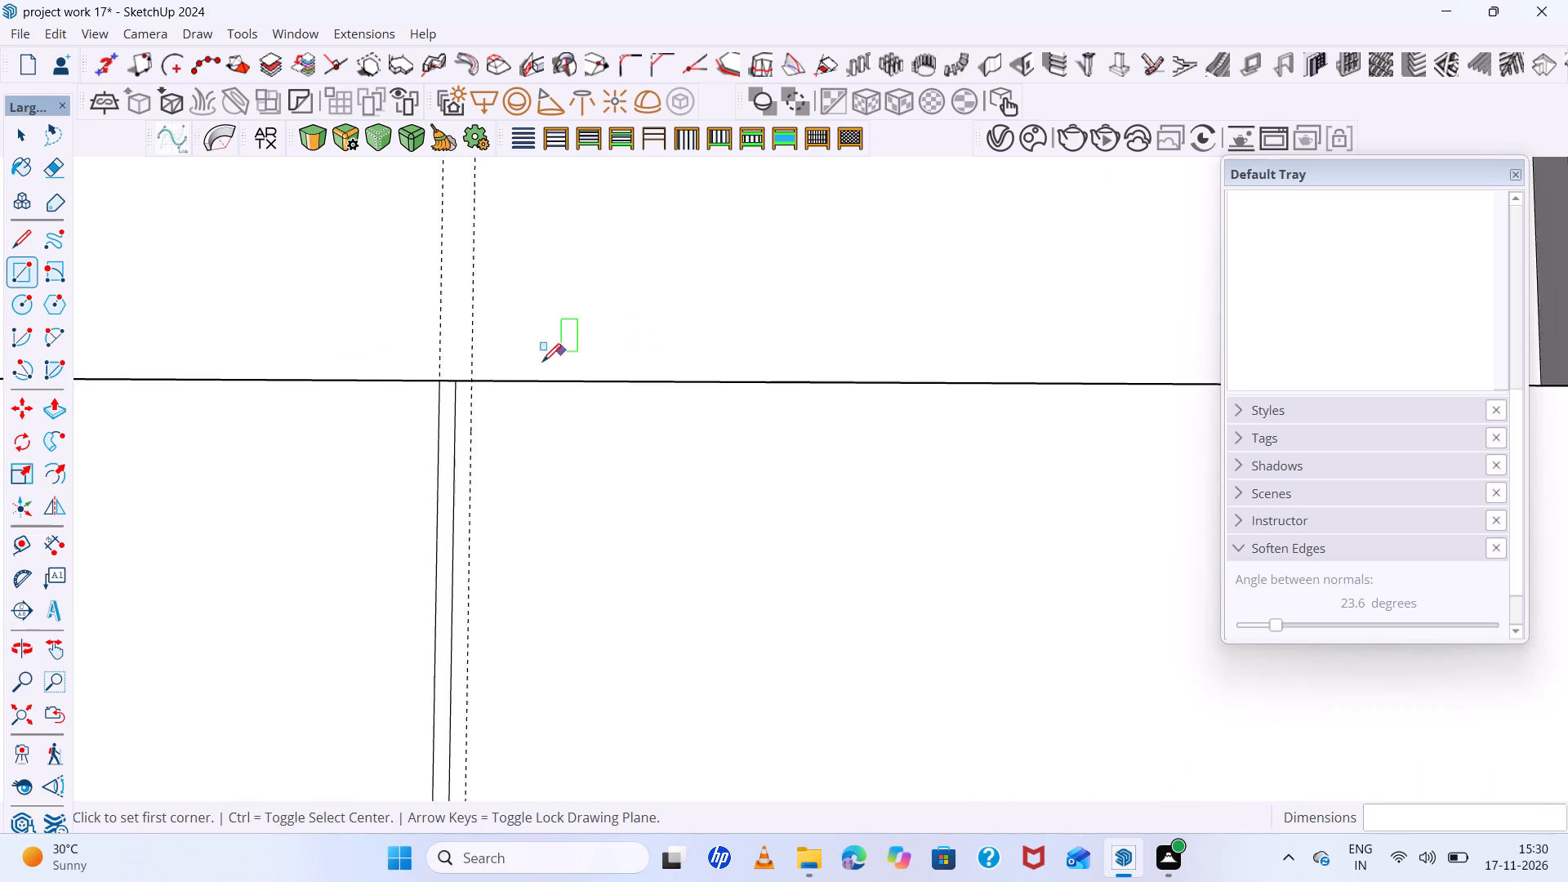
scroll(542, 362, up, 4)
scroll(434, 397, down, 6)
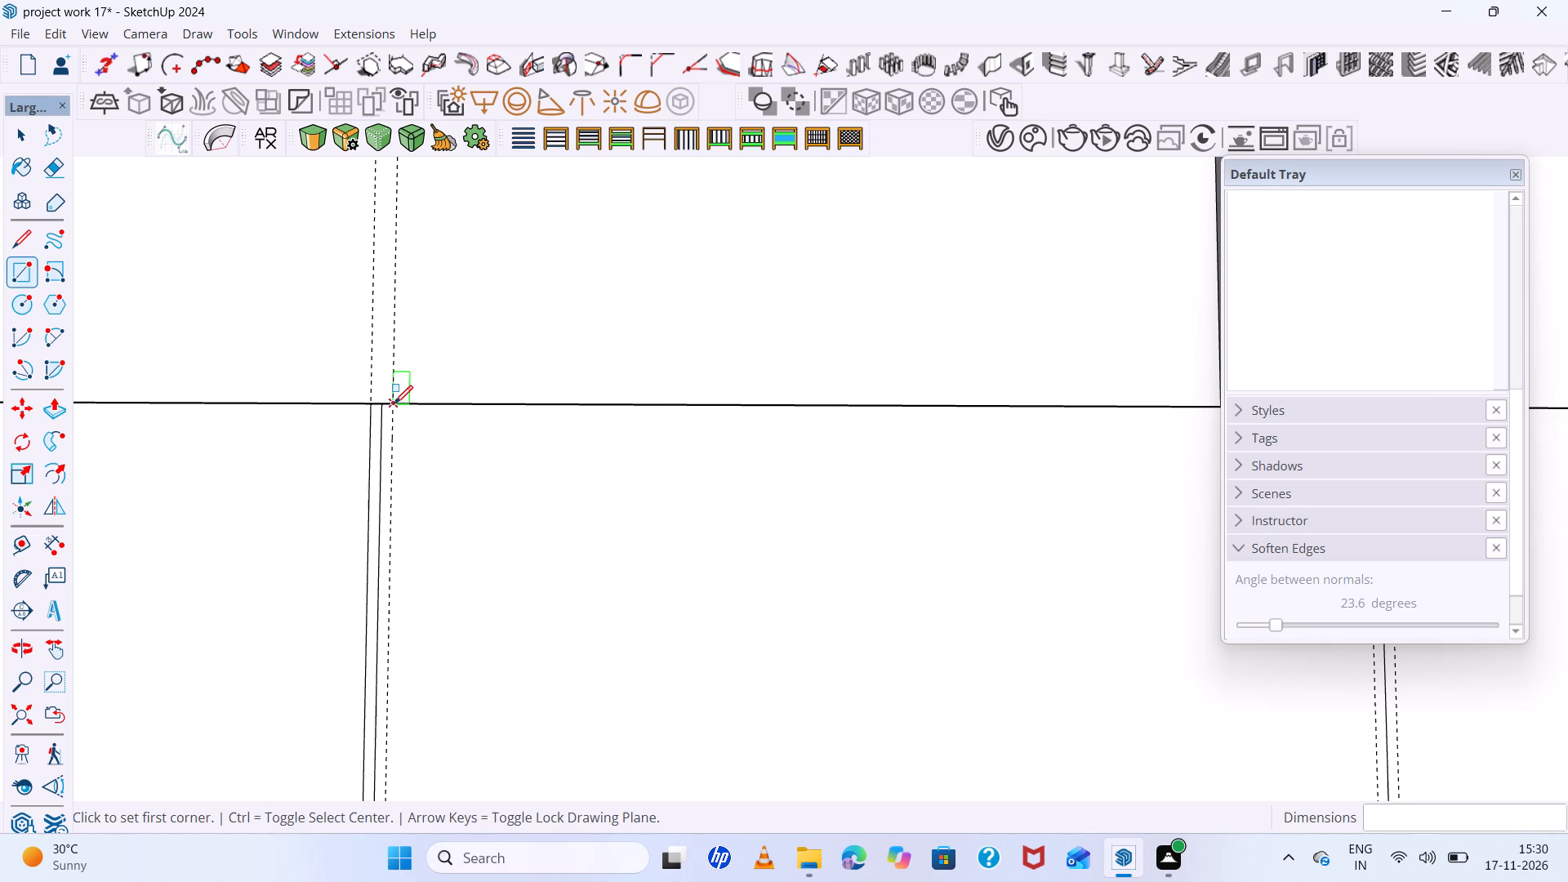
click(394, 403)
scroll(476, 437, down, 7)
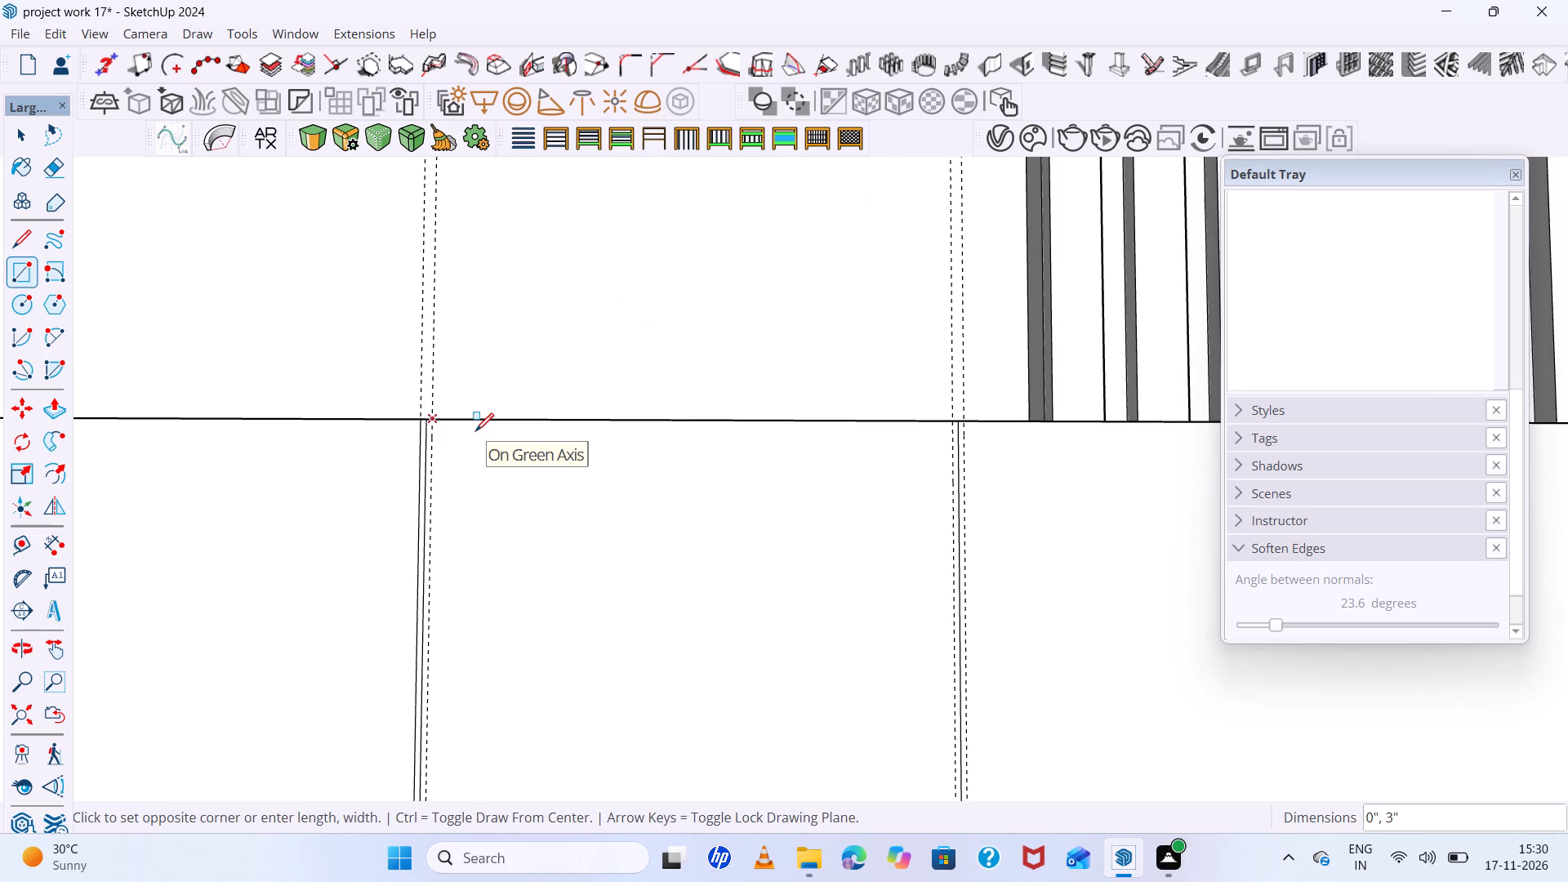
scroll(468, 419, down, 5)
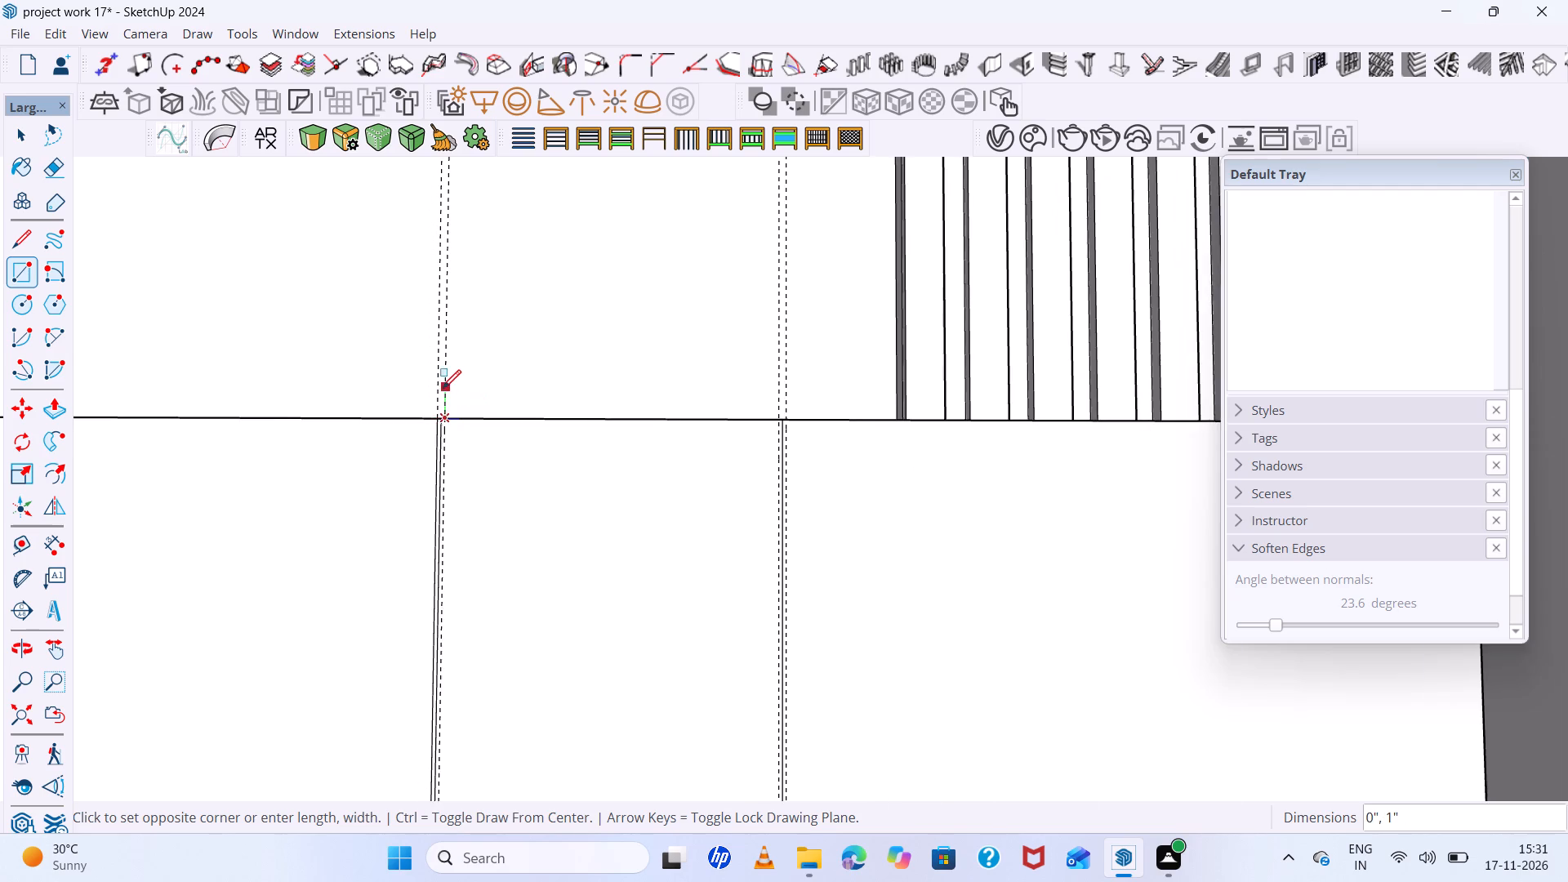
scroll(443, 388, down, 6)
scroll(591, 600, up, 15)
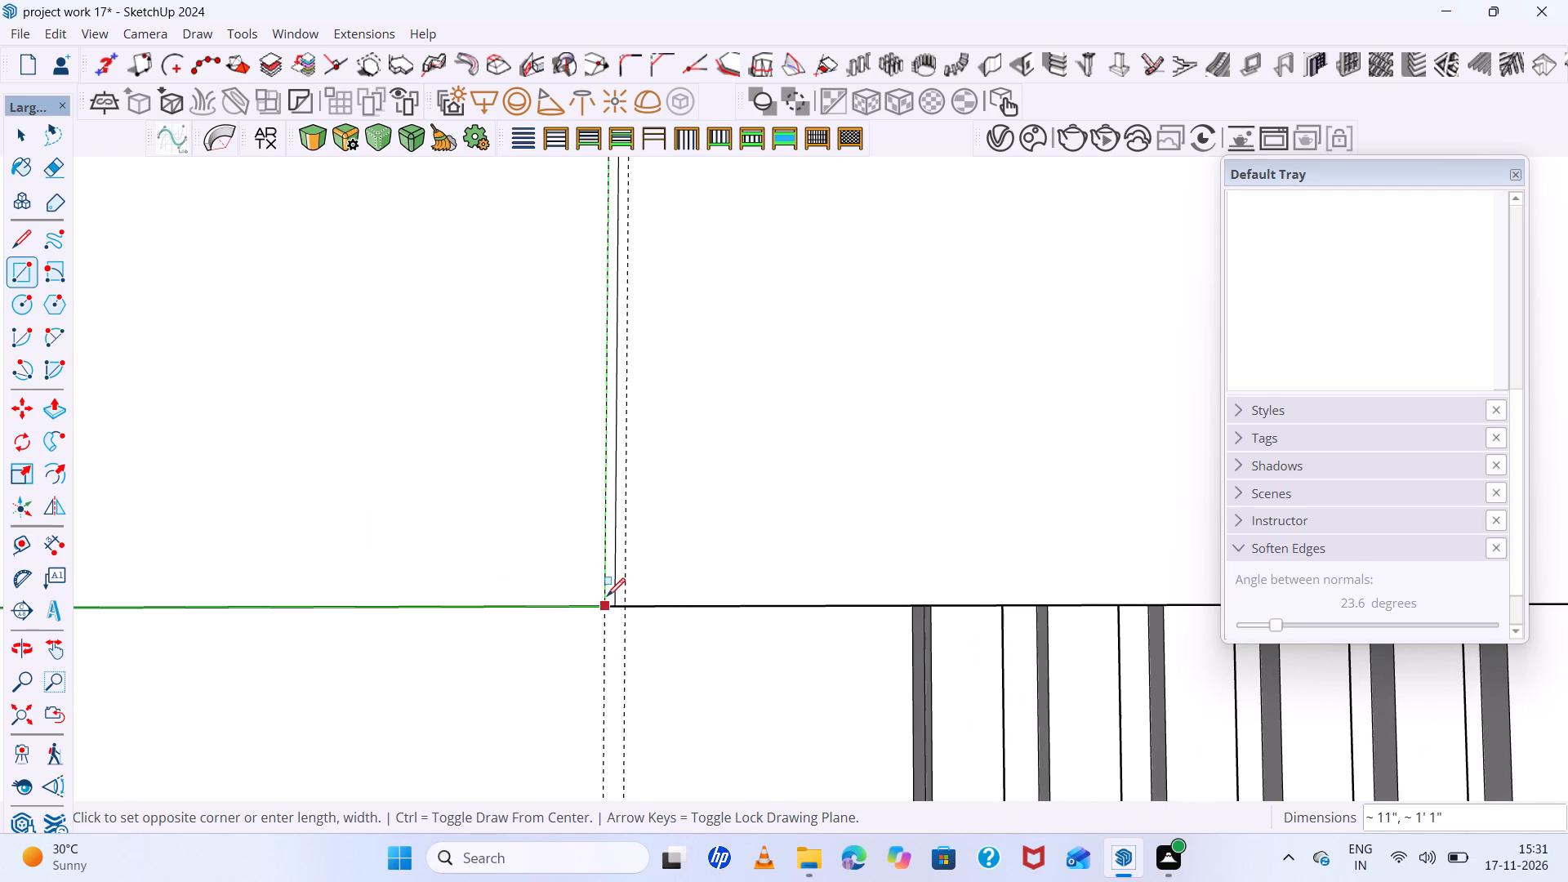
click(605, 601)
Draw a rectangle about 1' 11" by 1' 1" on the cabinet front, from the last division's far guide to the cabinet's right end.
scroll(550, 555, down, 17)
scroll(603, 360, up, 12)
scroll(536, 303, up, 2)
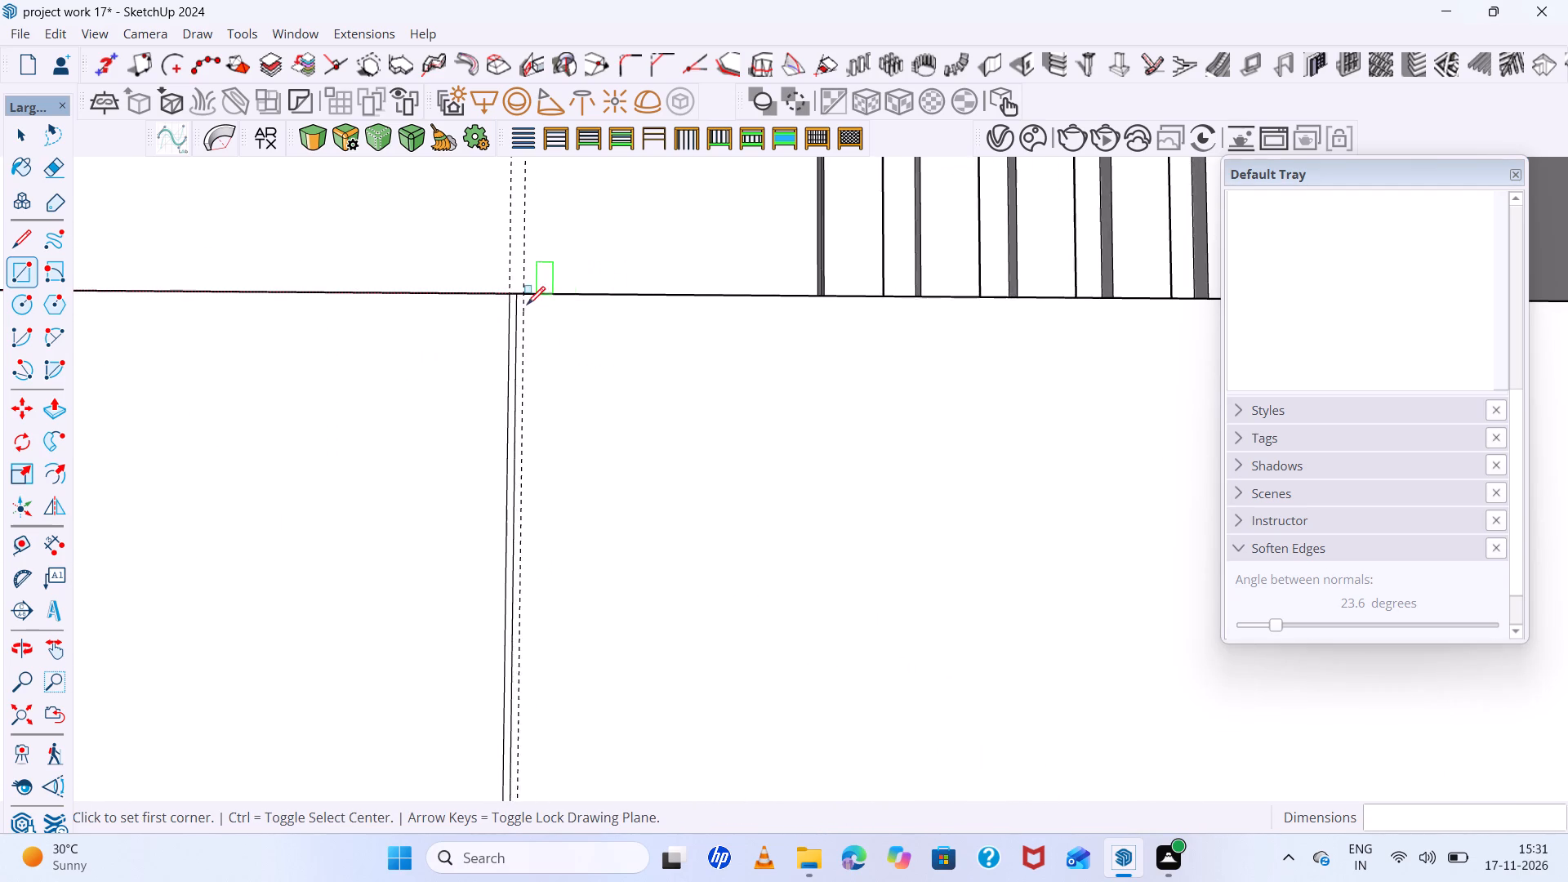
scroll(527, 305, up, 2)
click(519, 287)
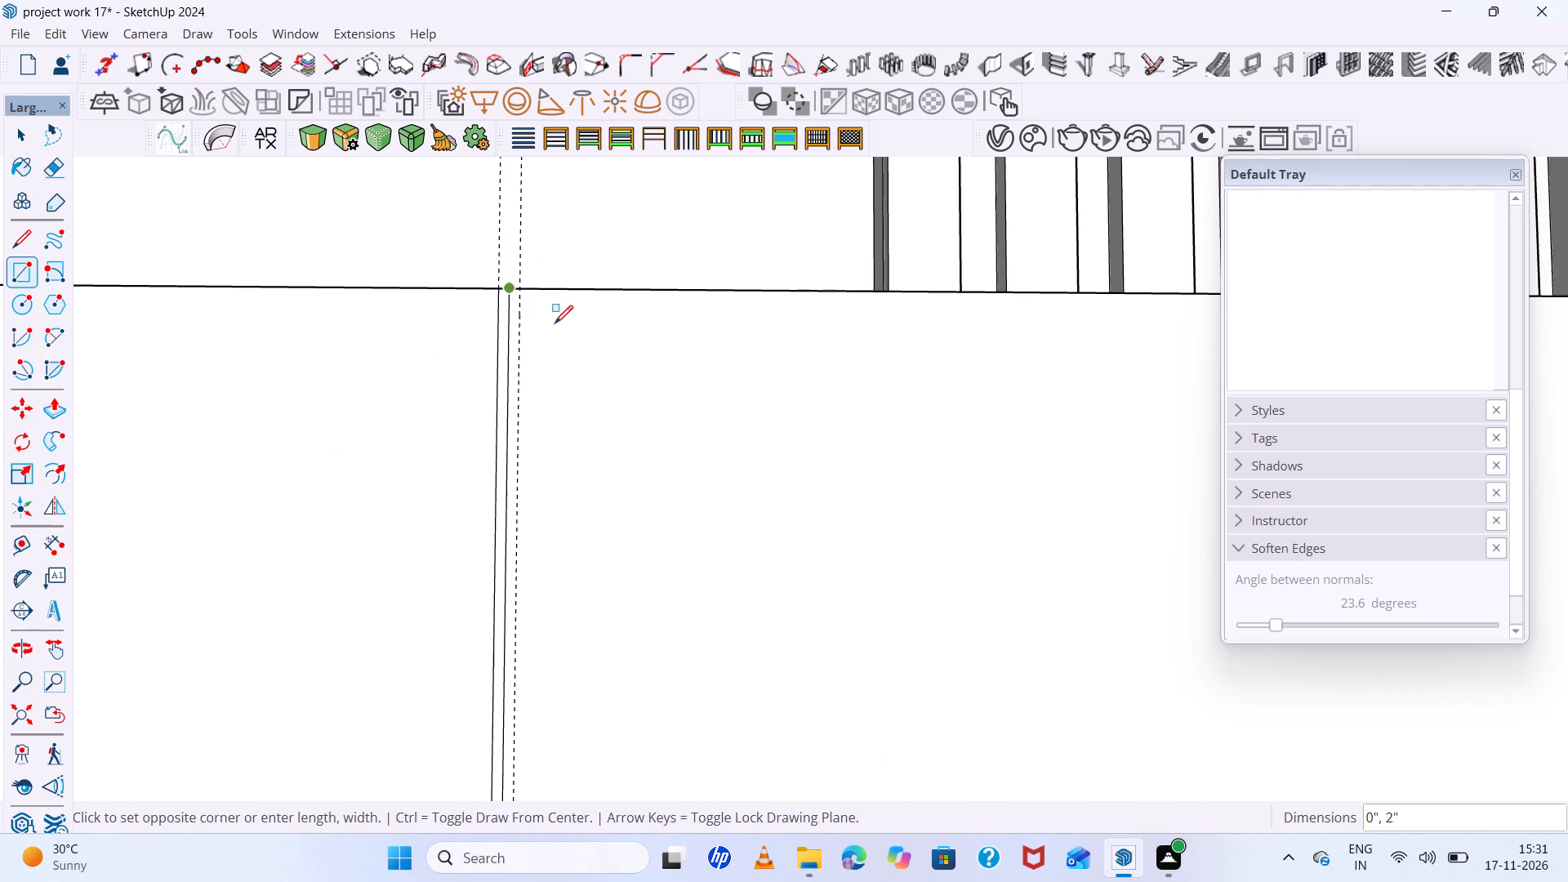
scroll(577, 343, down, 11)
scroll(602, 350, down, 12)
scroll(730, 442, up, 6)
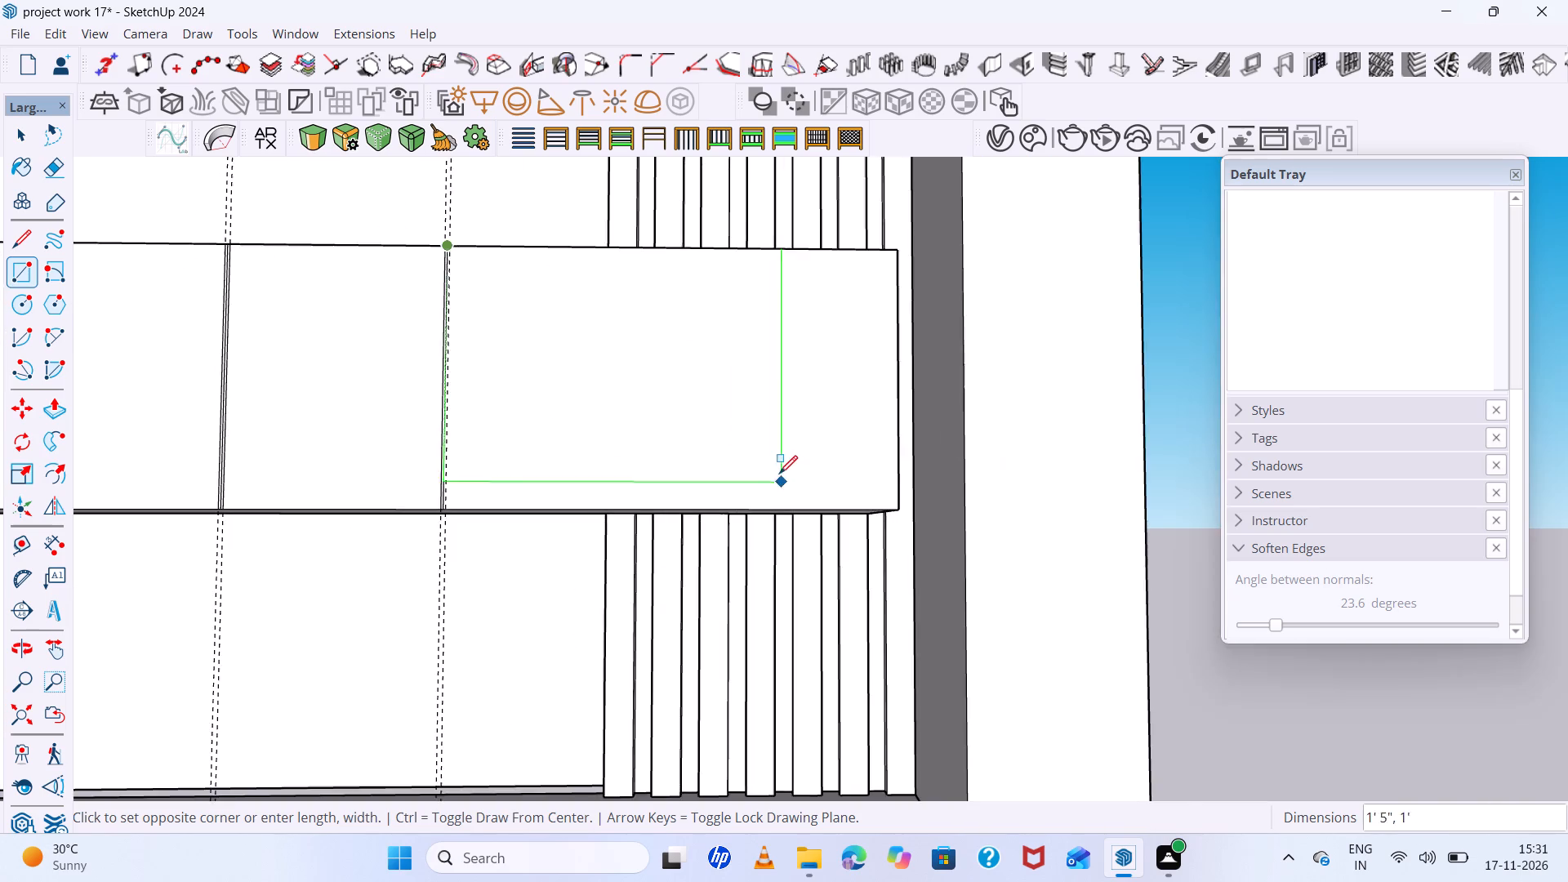
scroll(814, 474, up, 5)
click(952, 528)
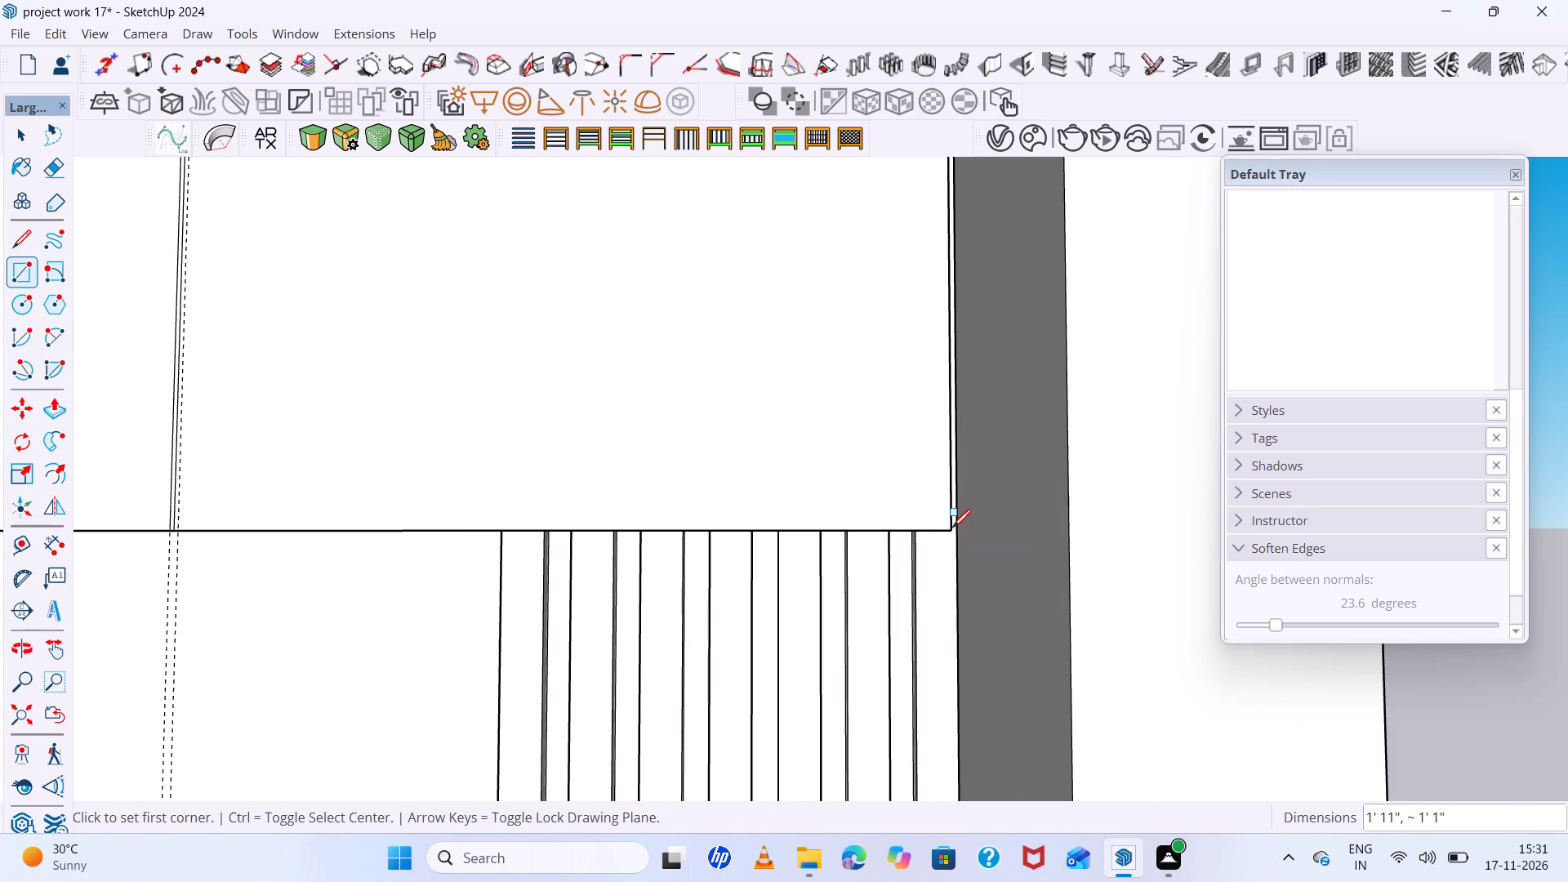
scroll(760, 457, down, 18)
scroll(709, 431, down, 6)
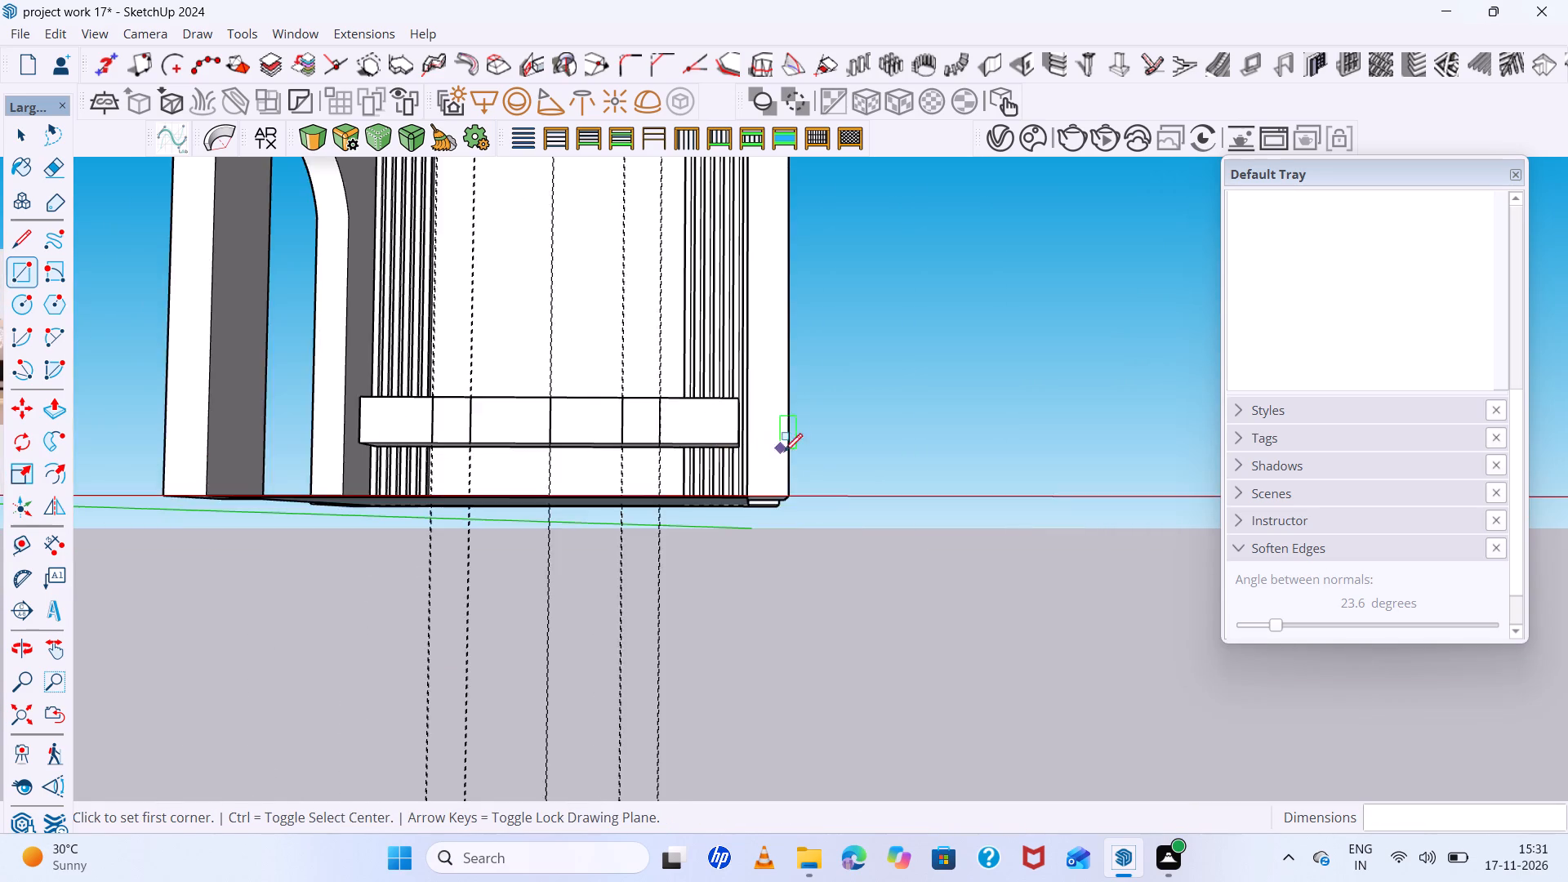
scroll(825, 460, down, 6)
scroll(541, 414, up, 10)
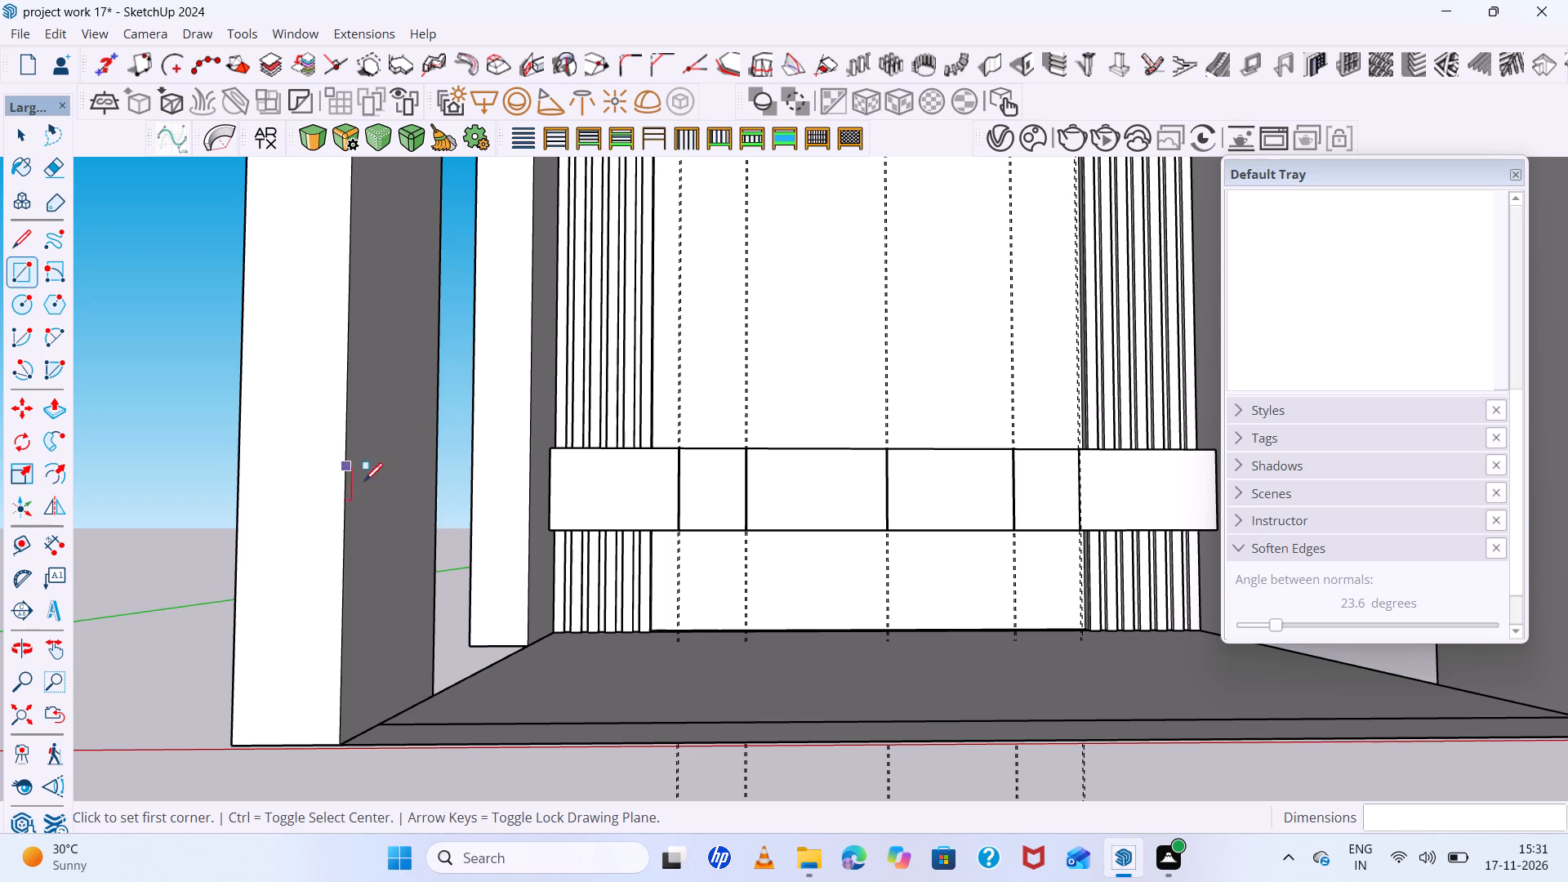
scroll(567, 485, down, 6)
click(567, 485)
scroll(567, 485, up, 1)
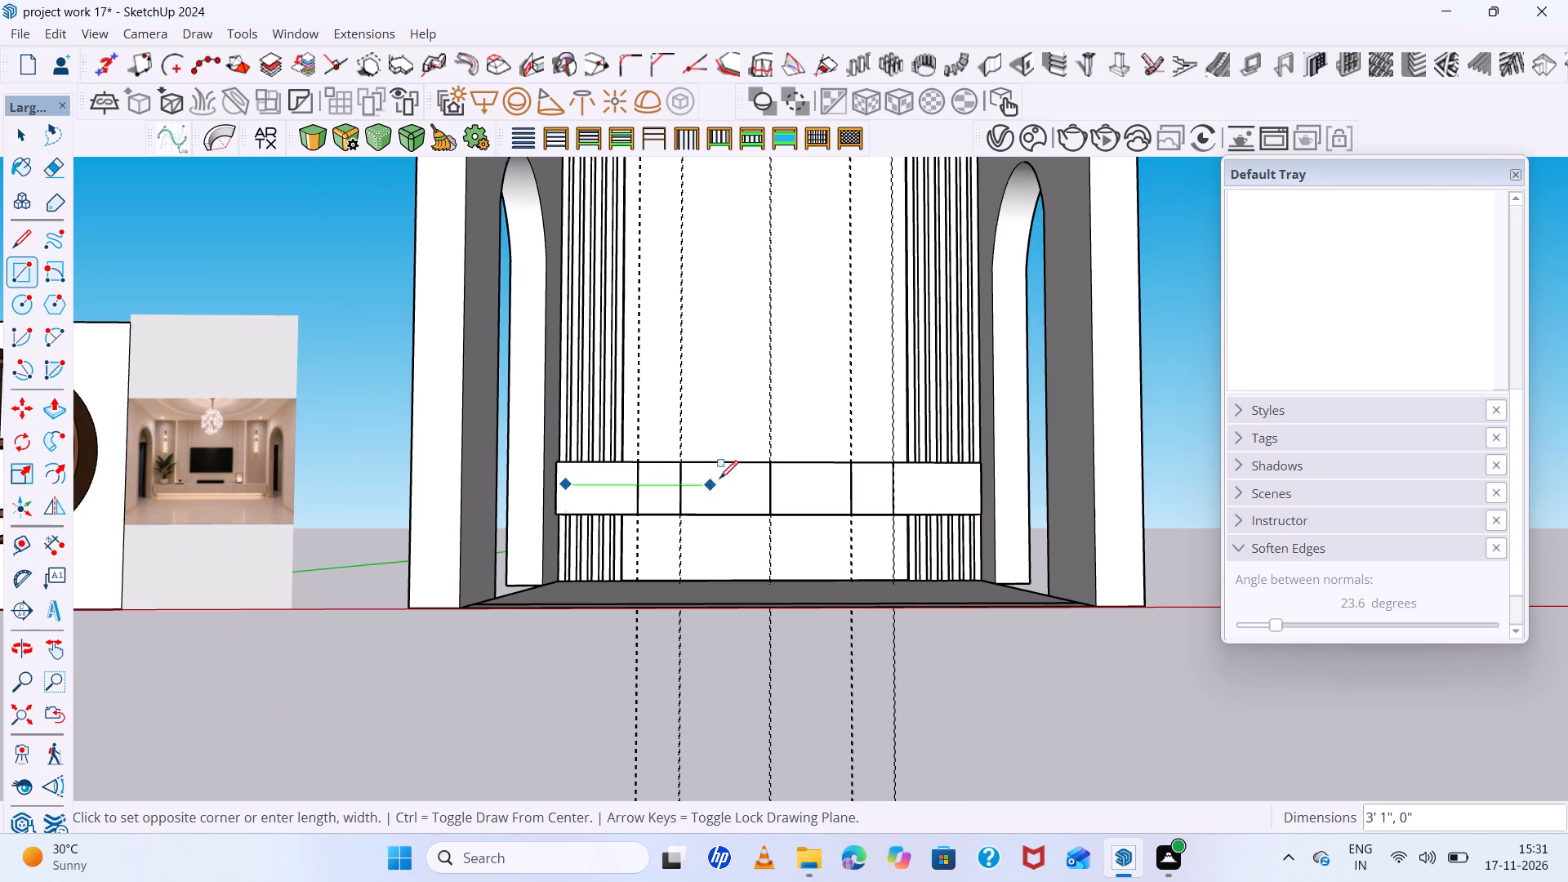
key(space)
Push/Pull the leftmost front panel of the cabinet outward by 12 mm.
scroll(586, 429, up, 10)
scroll(457, 345, down, 6)
middle_drag(638, 489, 726, 538)
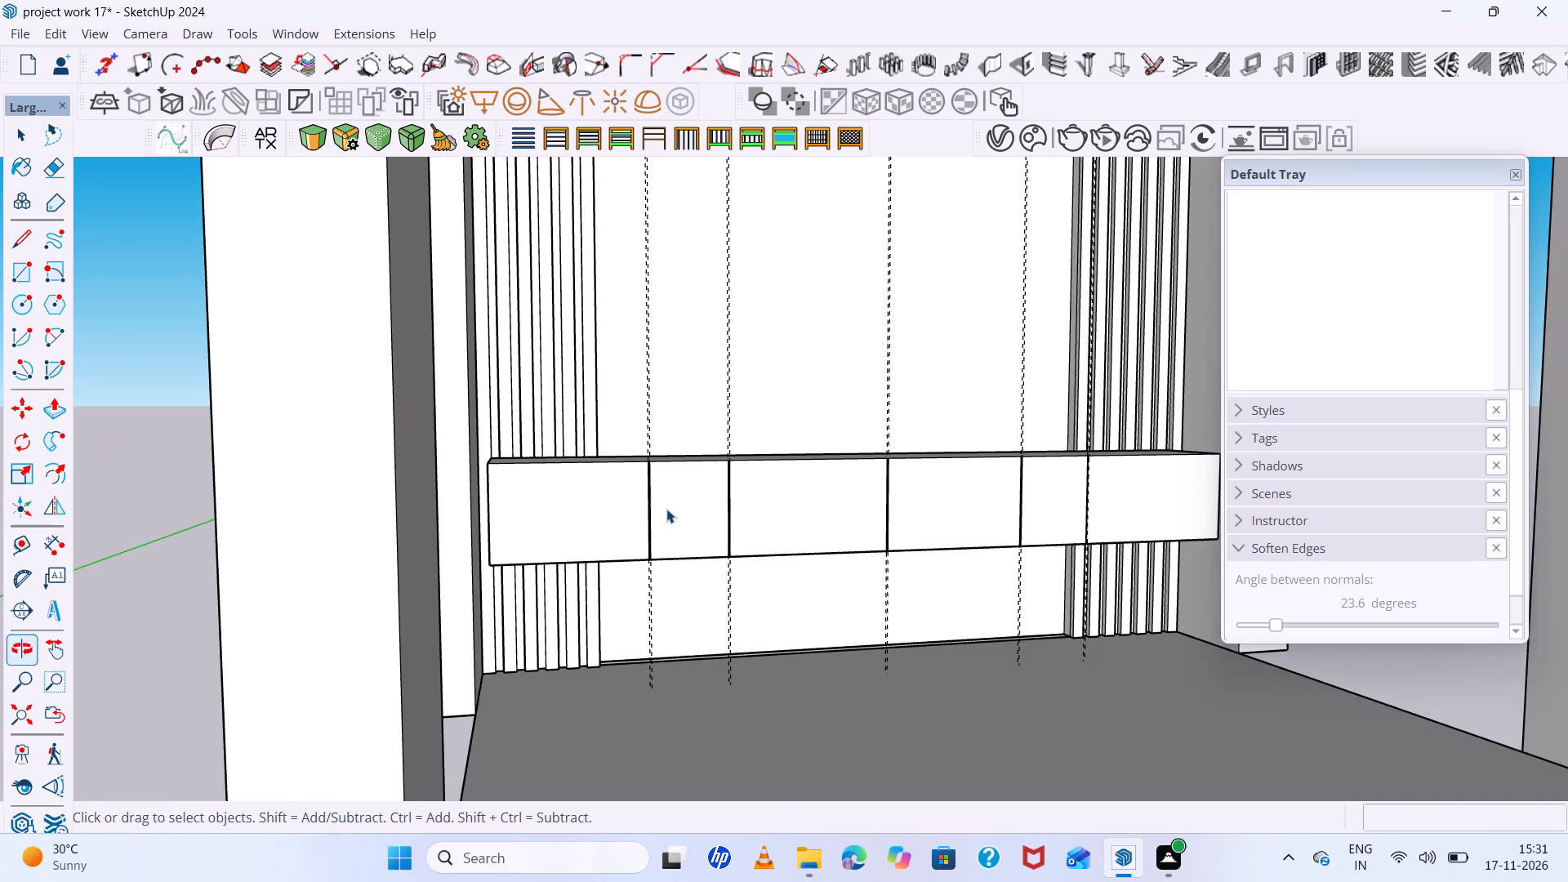
scroll(632, 504, down, 6)
scroll(582, 542, up, 11)
middle_drag(571, 445, 655, 554)
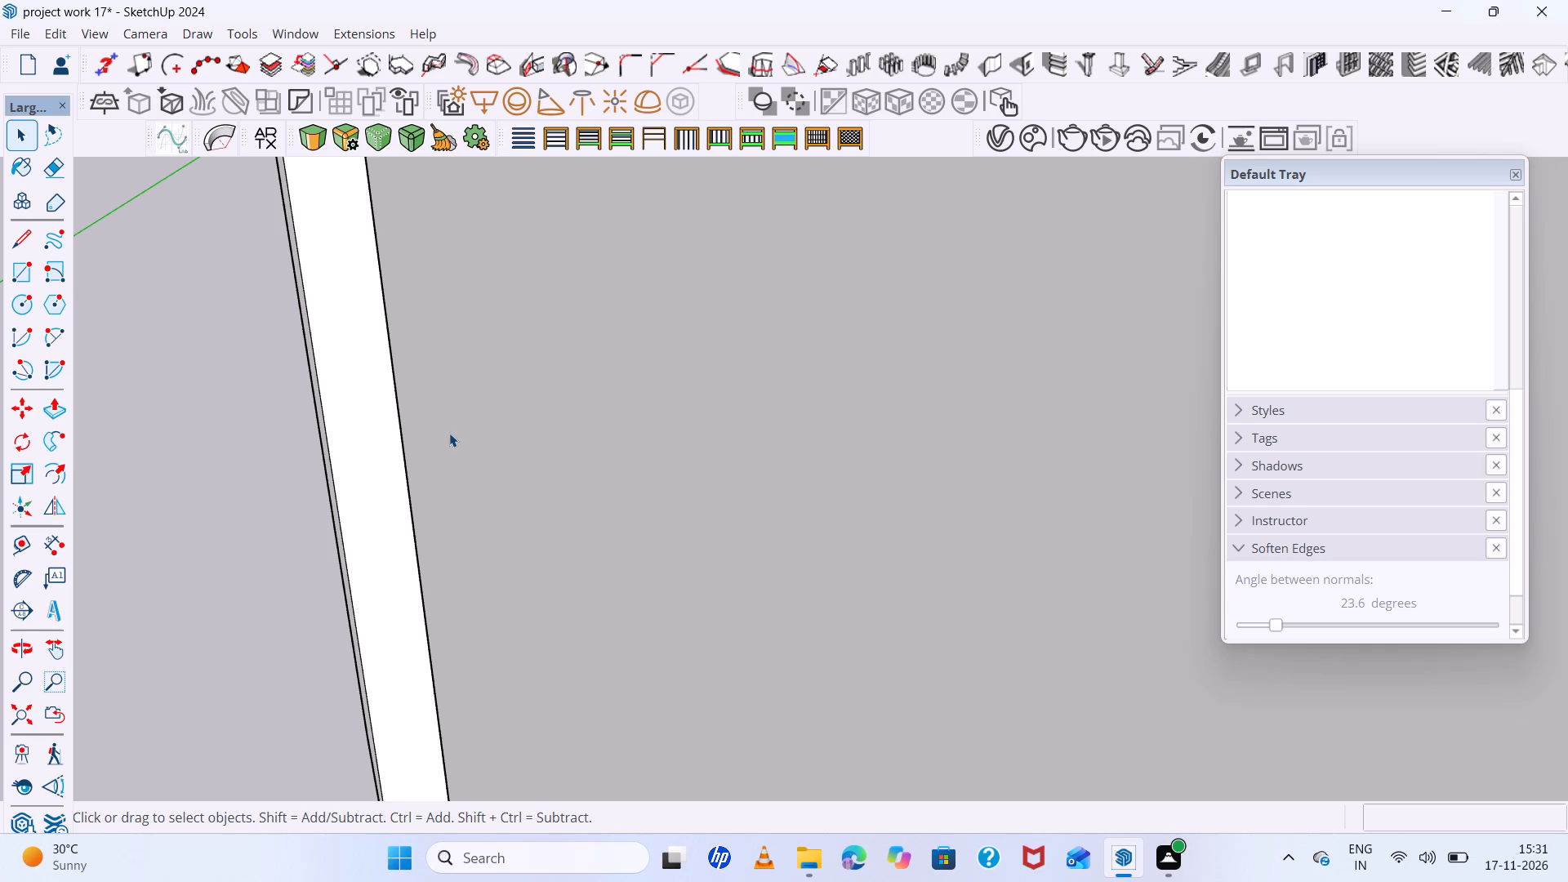
scroll(539, 484, down, 2)
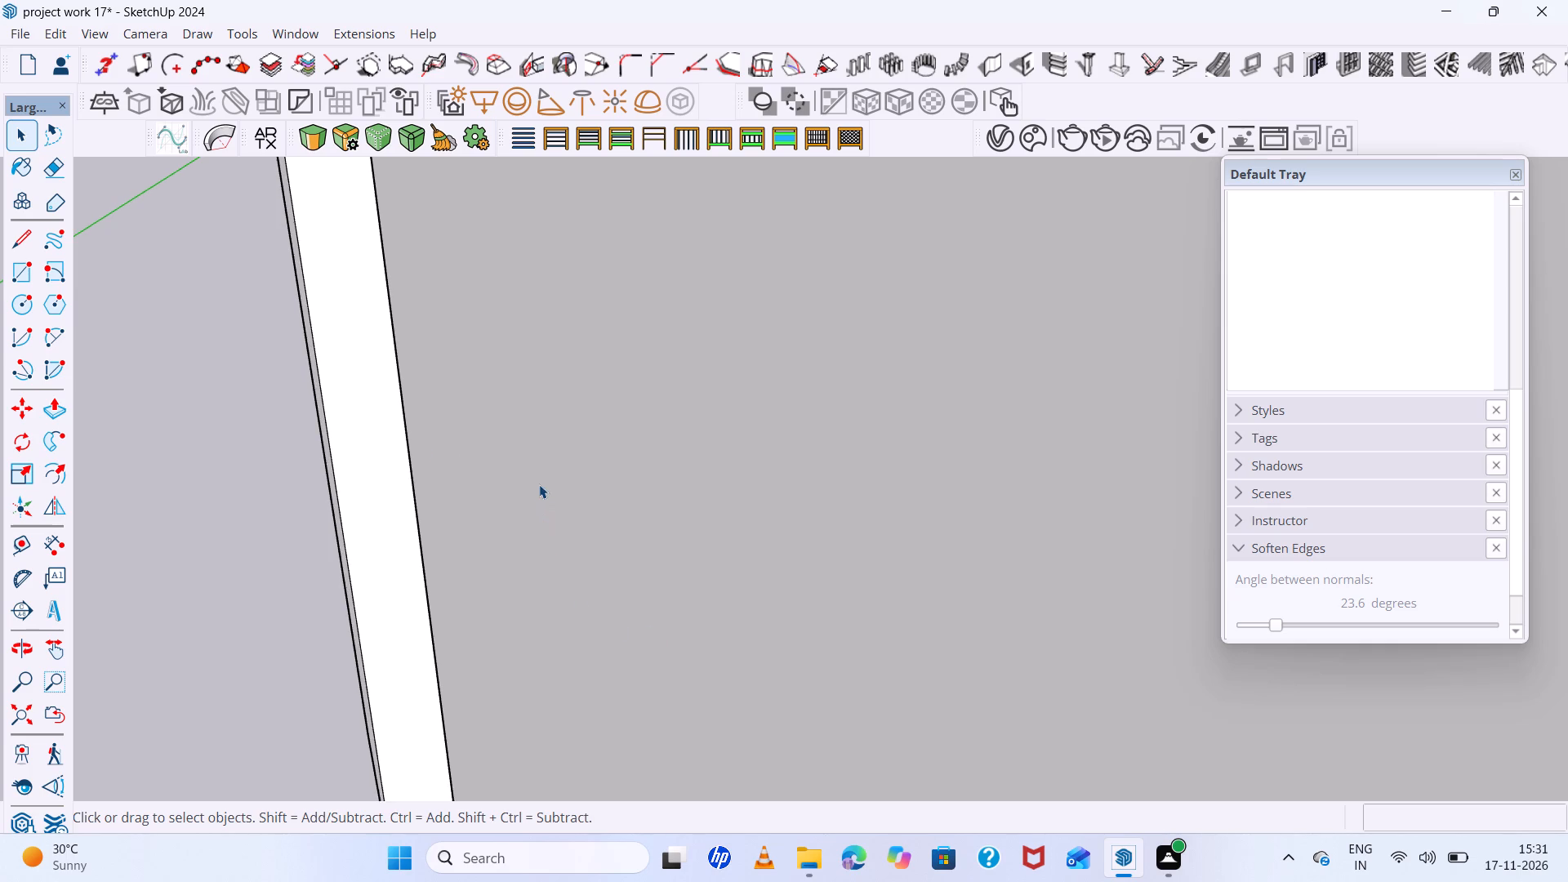
scroll(539, 484, down, 20)
scroll(539, 484, down, 4)
middle_drag(774, 535, 606, 512)
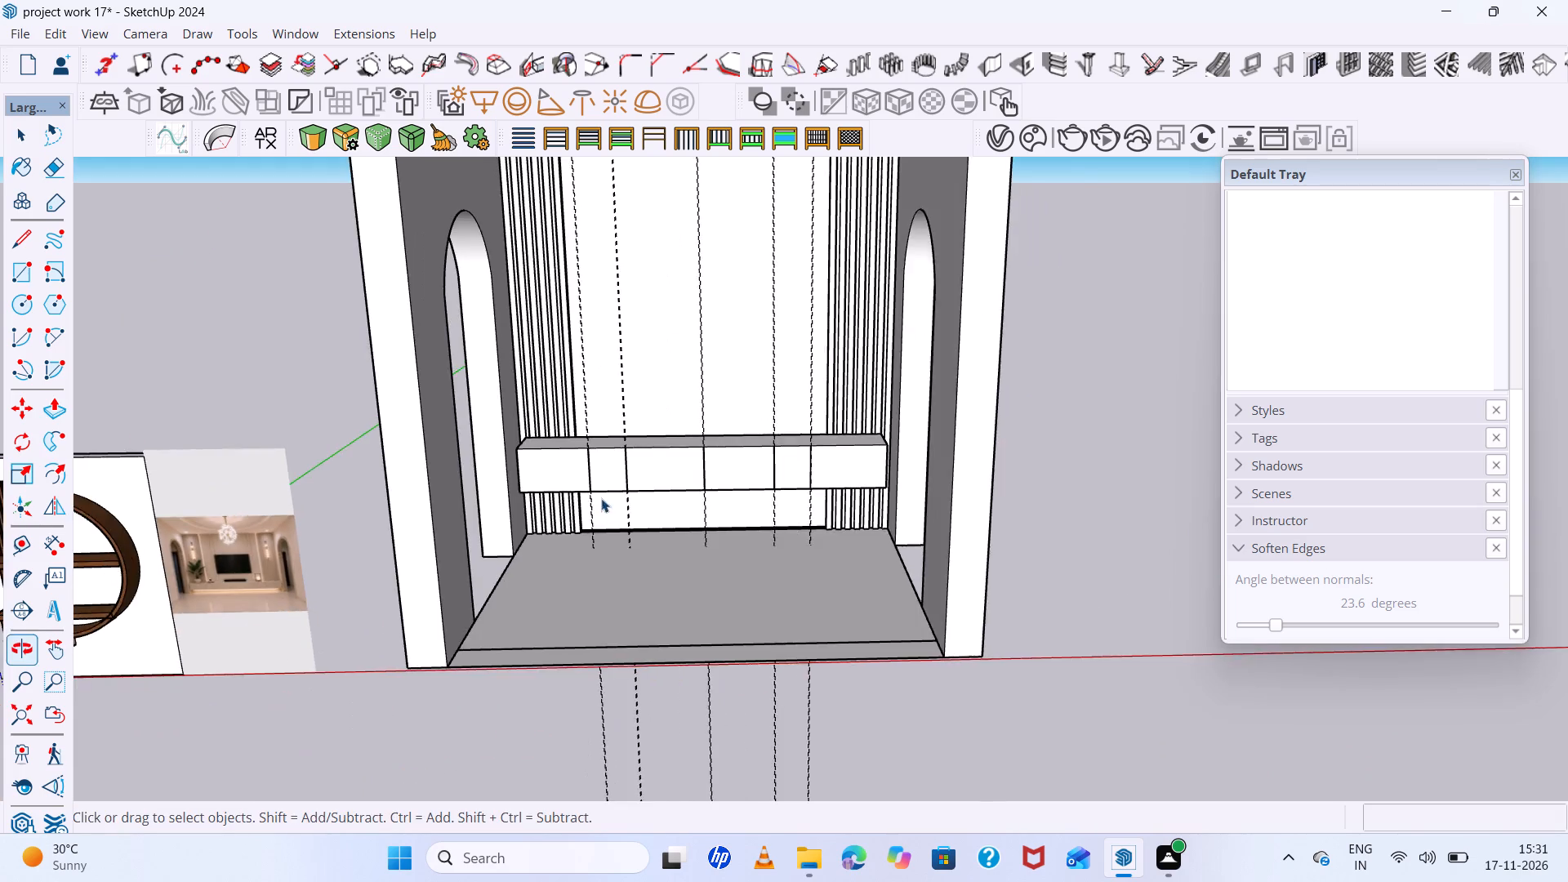
scroll(595, 492, up, 19)
scroll(446, 421, down, 4)
middle_drag(448, 423, 479, 440)
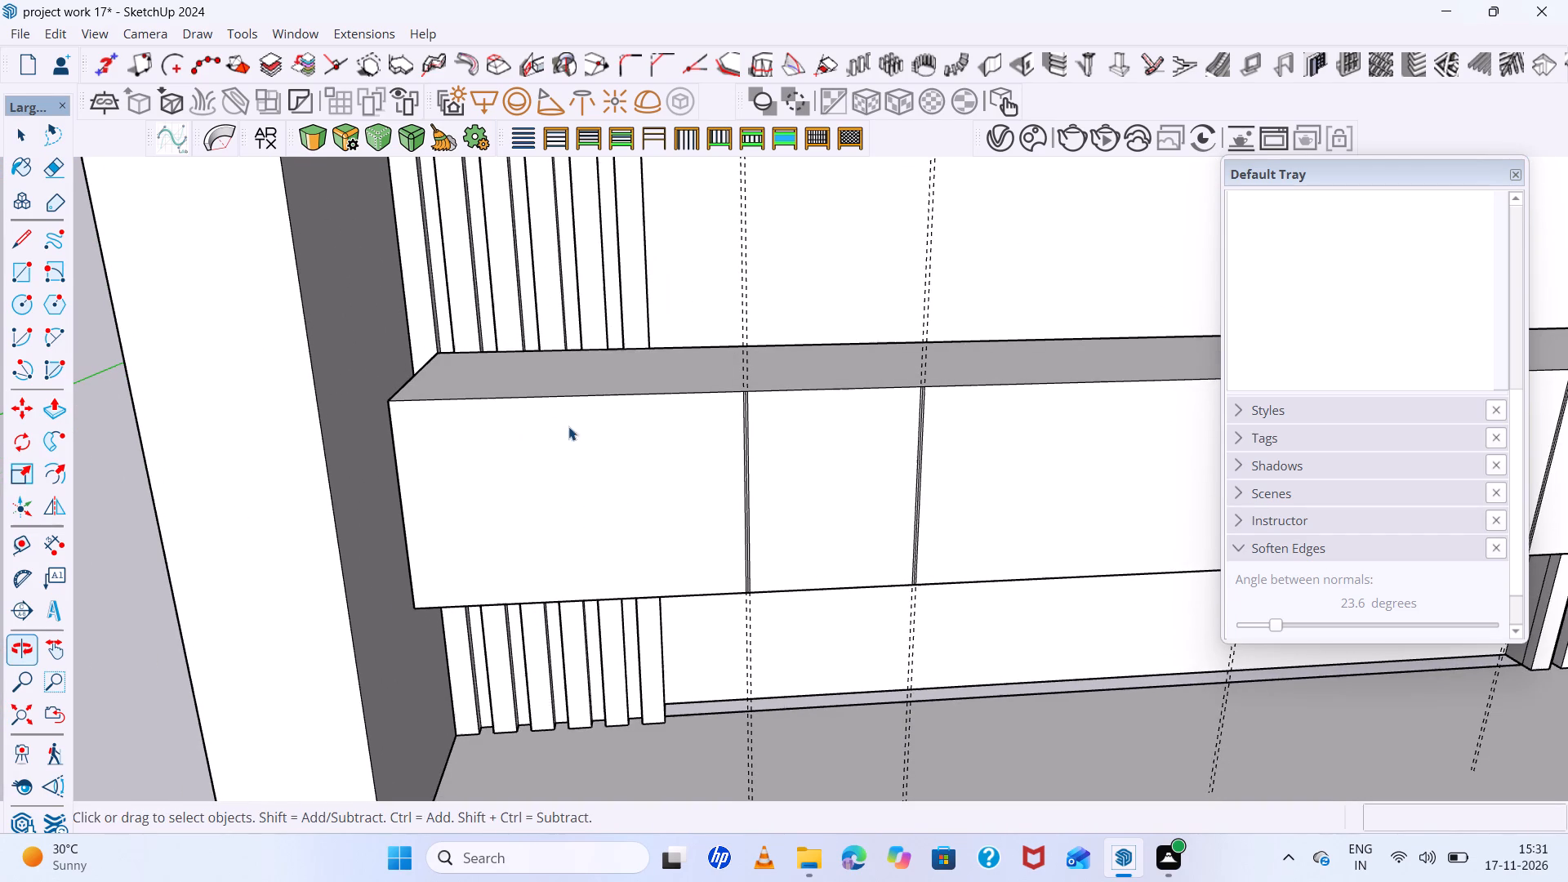
key(p)
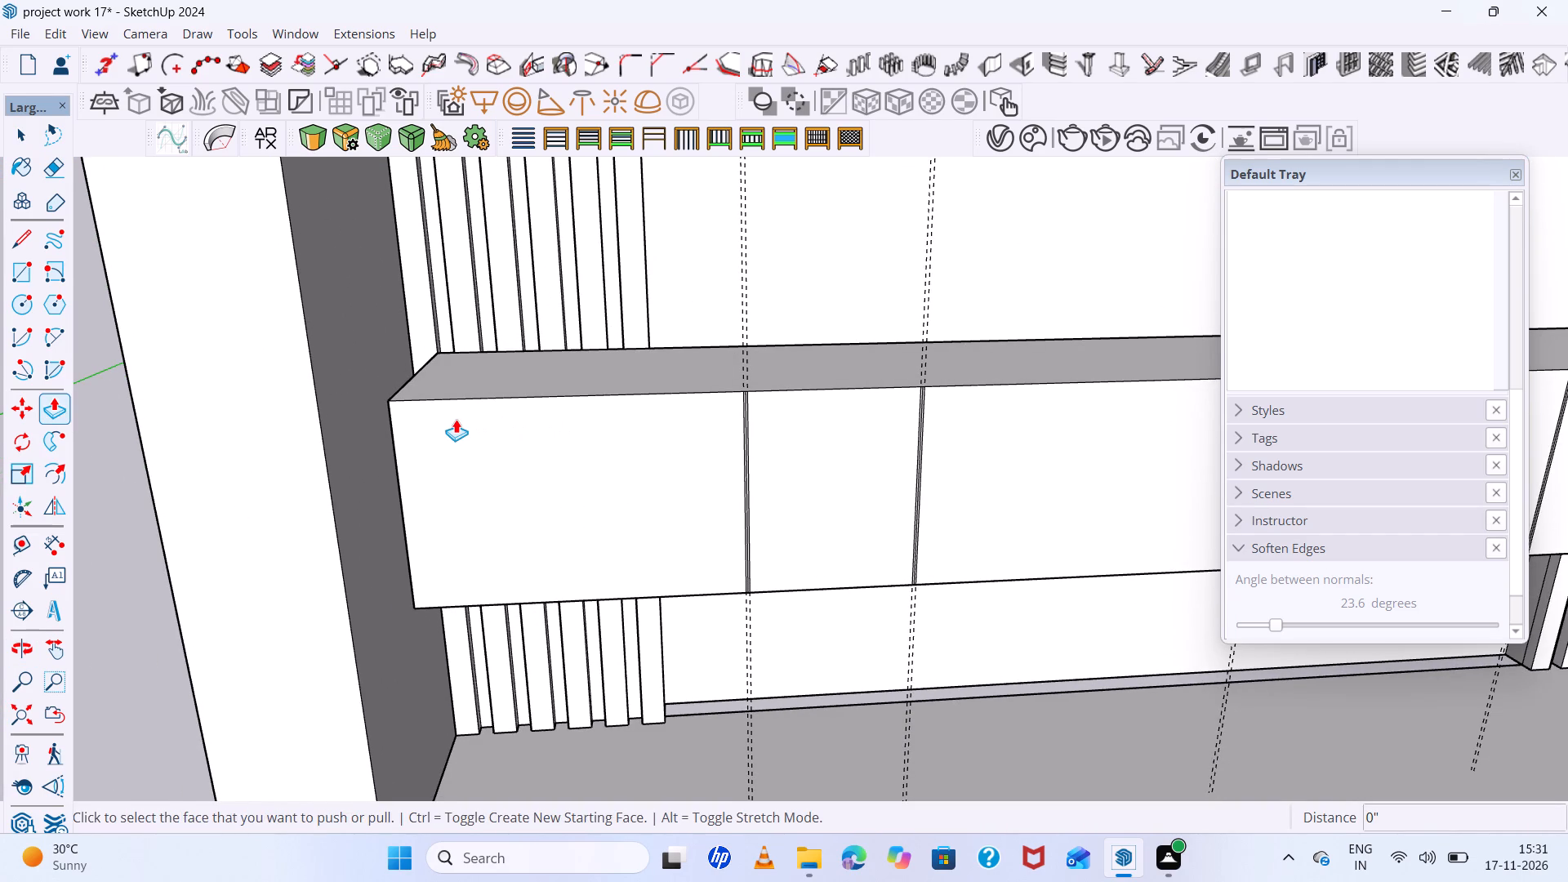
click(474, 419)
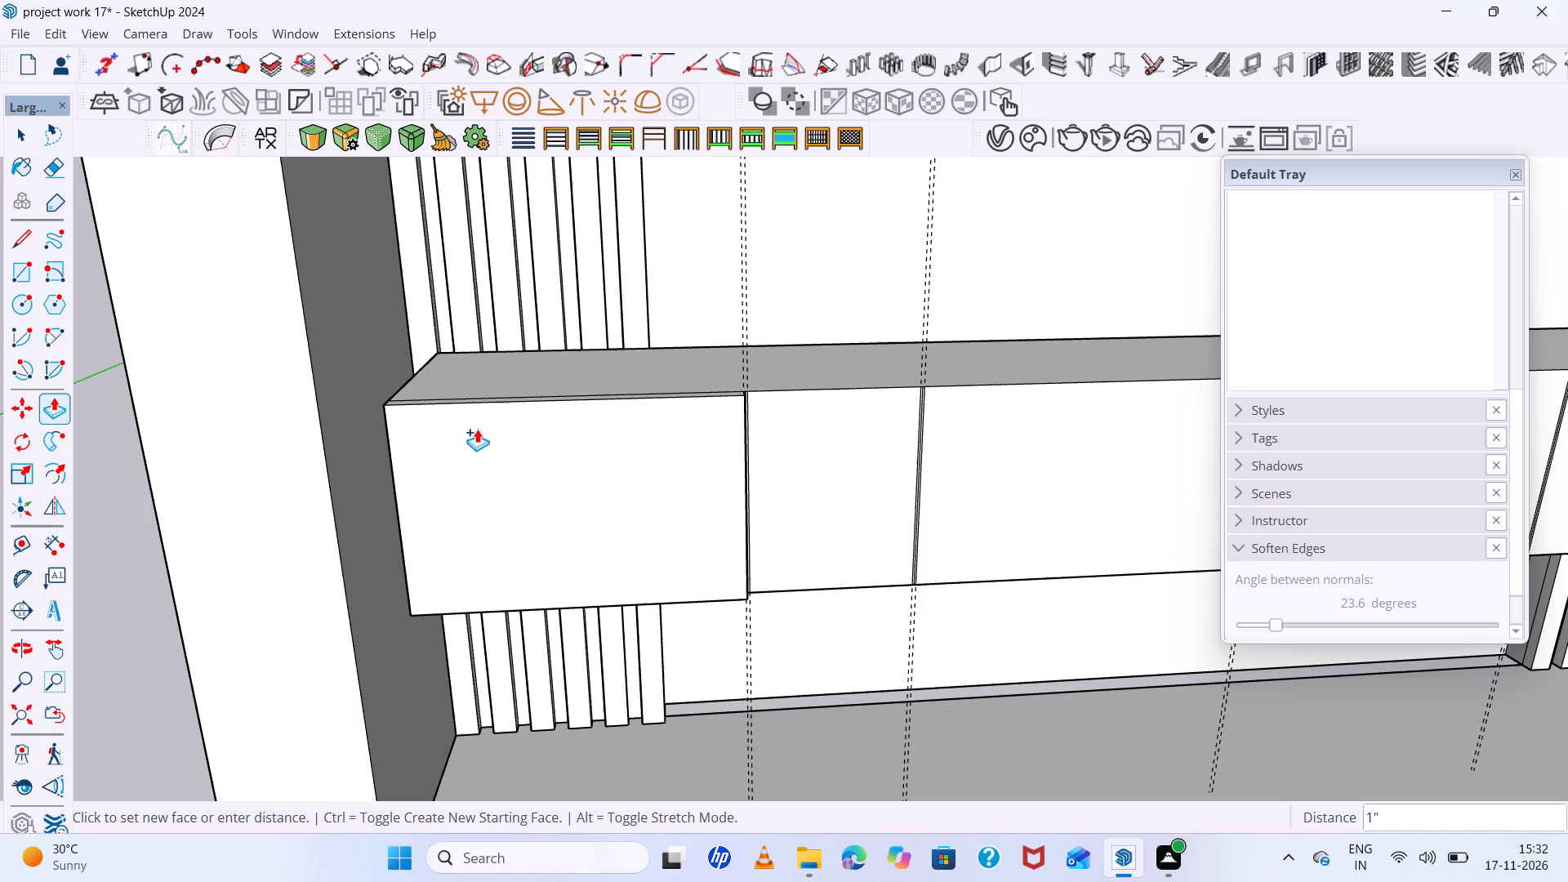
scroll(477, 429, up, 4)
scroll(477, 429, down, 4)
middle_drag(479, 430, 551, 501)
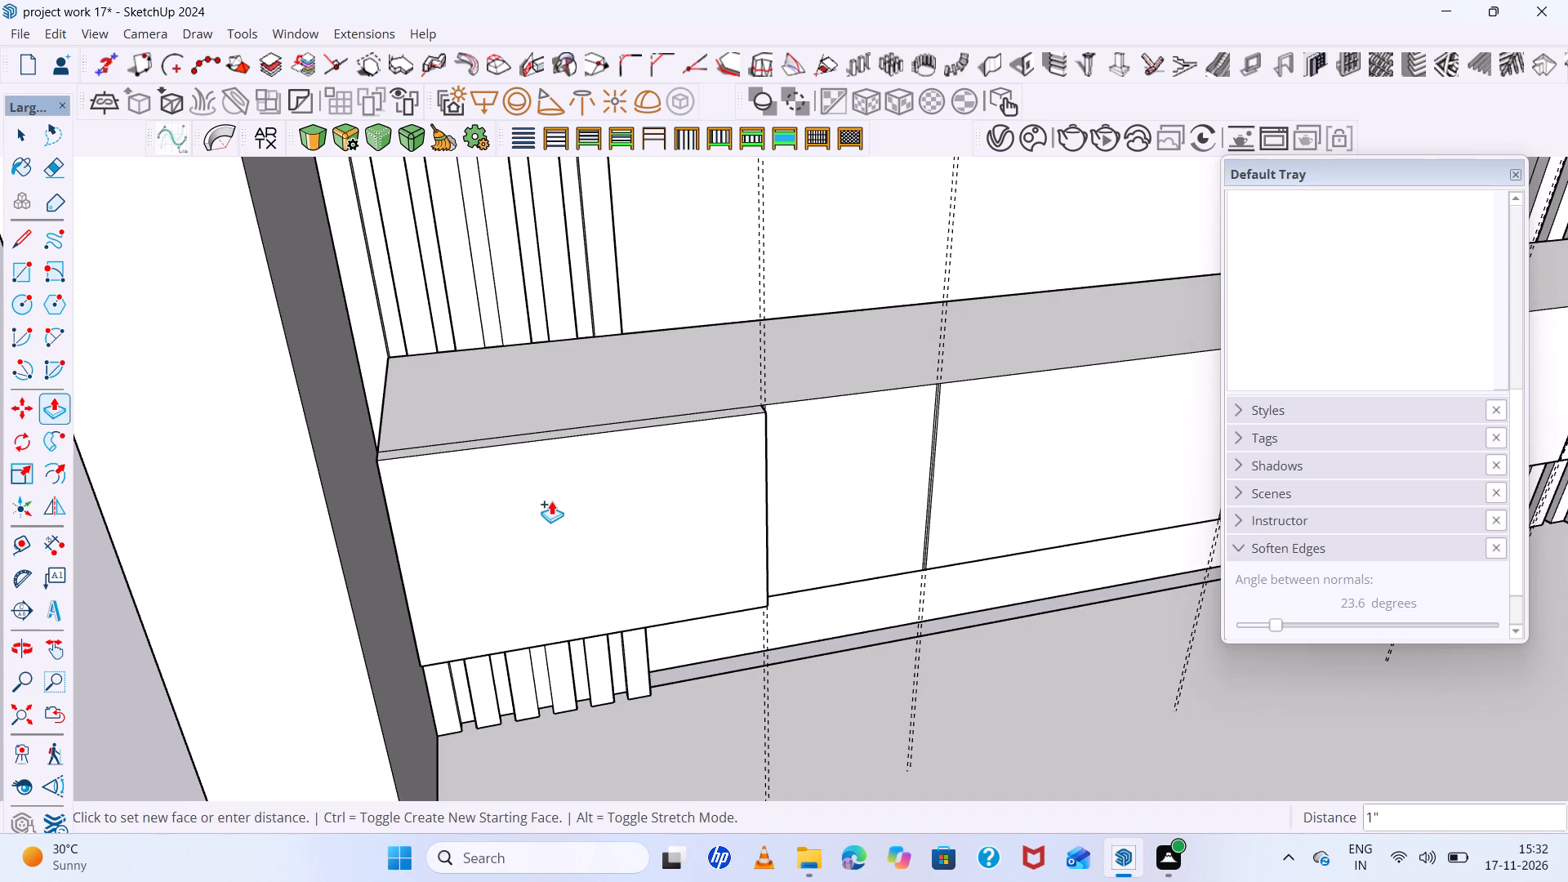
text(12mm)
key(Return)
Repeat the 12 mm outward extrusion on the other five front panels, leaving the narrow strips between panels recessed.
double_click(893, 513)
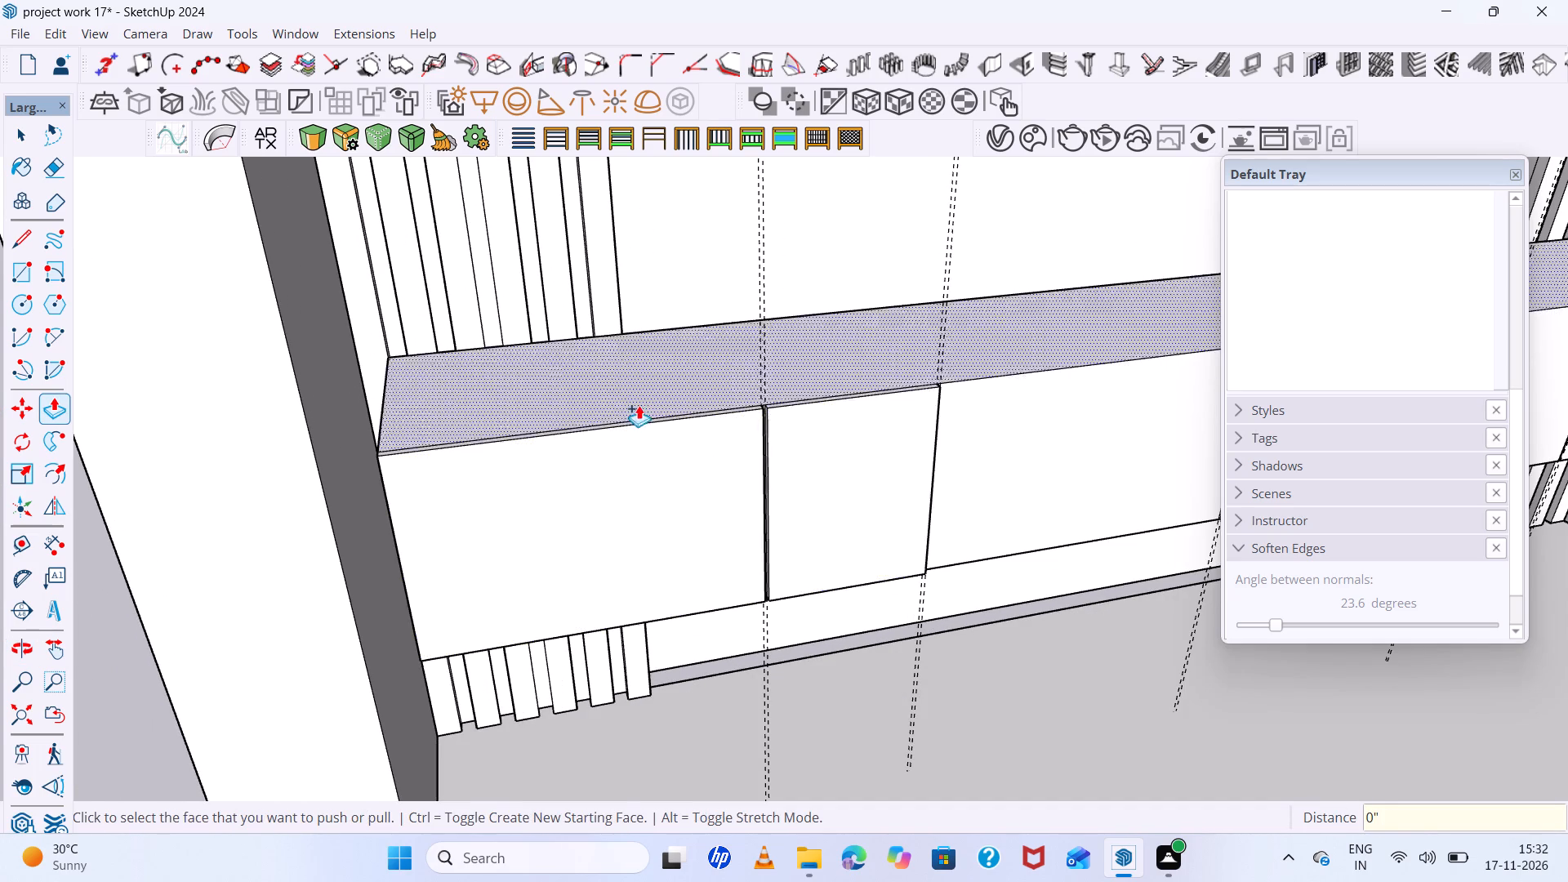
scroll(637, 404, down, 5)
scroll(1030, 442, up, 4)
double_click(930, 426)
scroll(691, 415, down, 4)
scroll(1093, 435, up, 4)
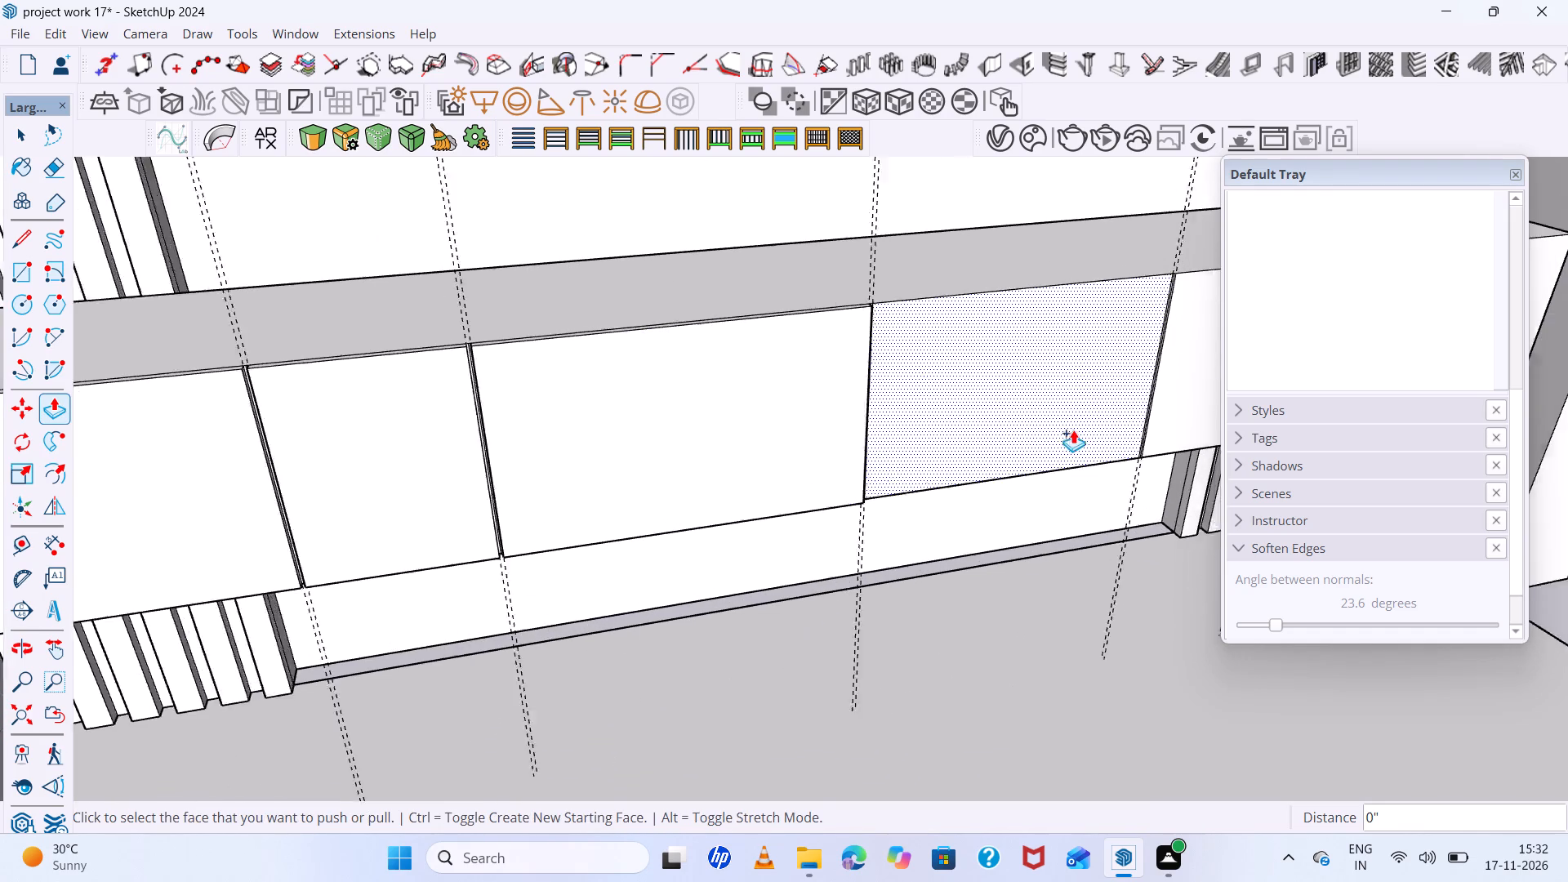
scroll(1073, 430, up, 1)
double_click(1056, 424)
scroll(776, 397, down, 6)
scroll(1183, 383, up, 5)
click(1001, 376)
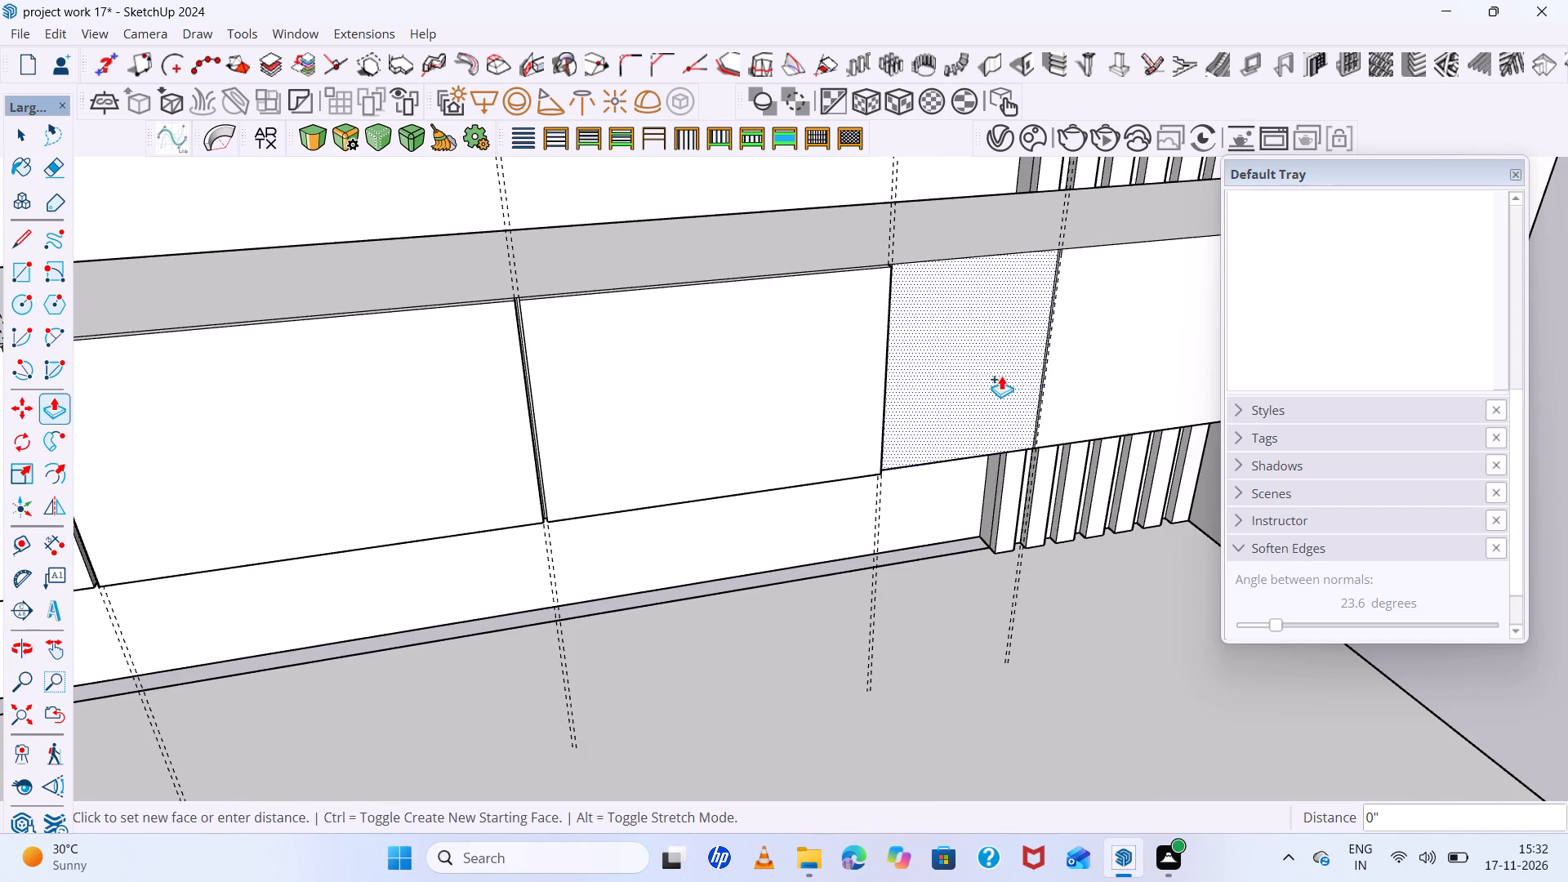
click(1001, 376)
double_click(1143, 345)
Select all the vertical guide lines at the cabinet divisions where they extend below the room and delete them.
scroll(701, 388, down, 12)
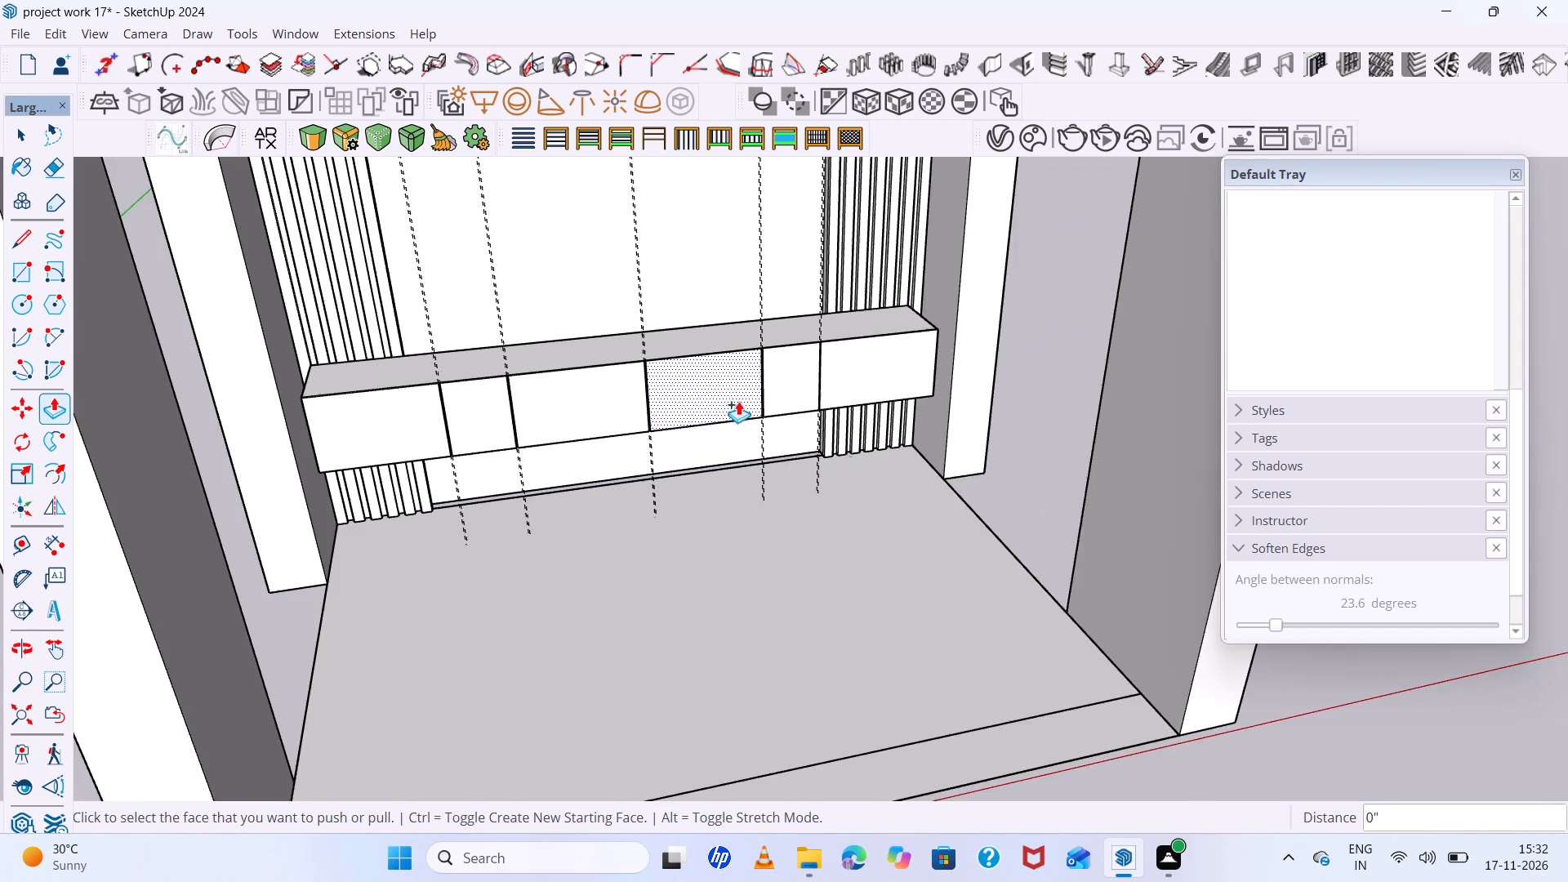
middle_drag(911, 467, 889, 359)
scroll(814, 383, down, 5)
middle_drag(923, 446, 527, 350)
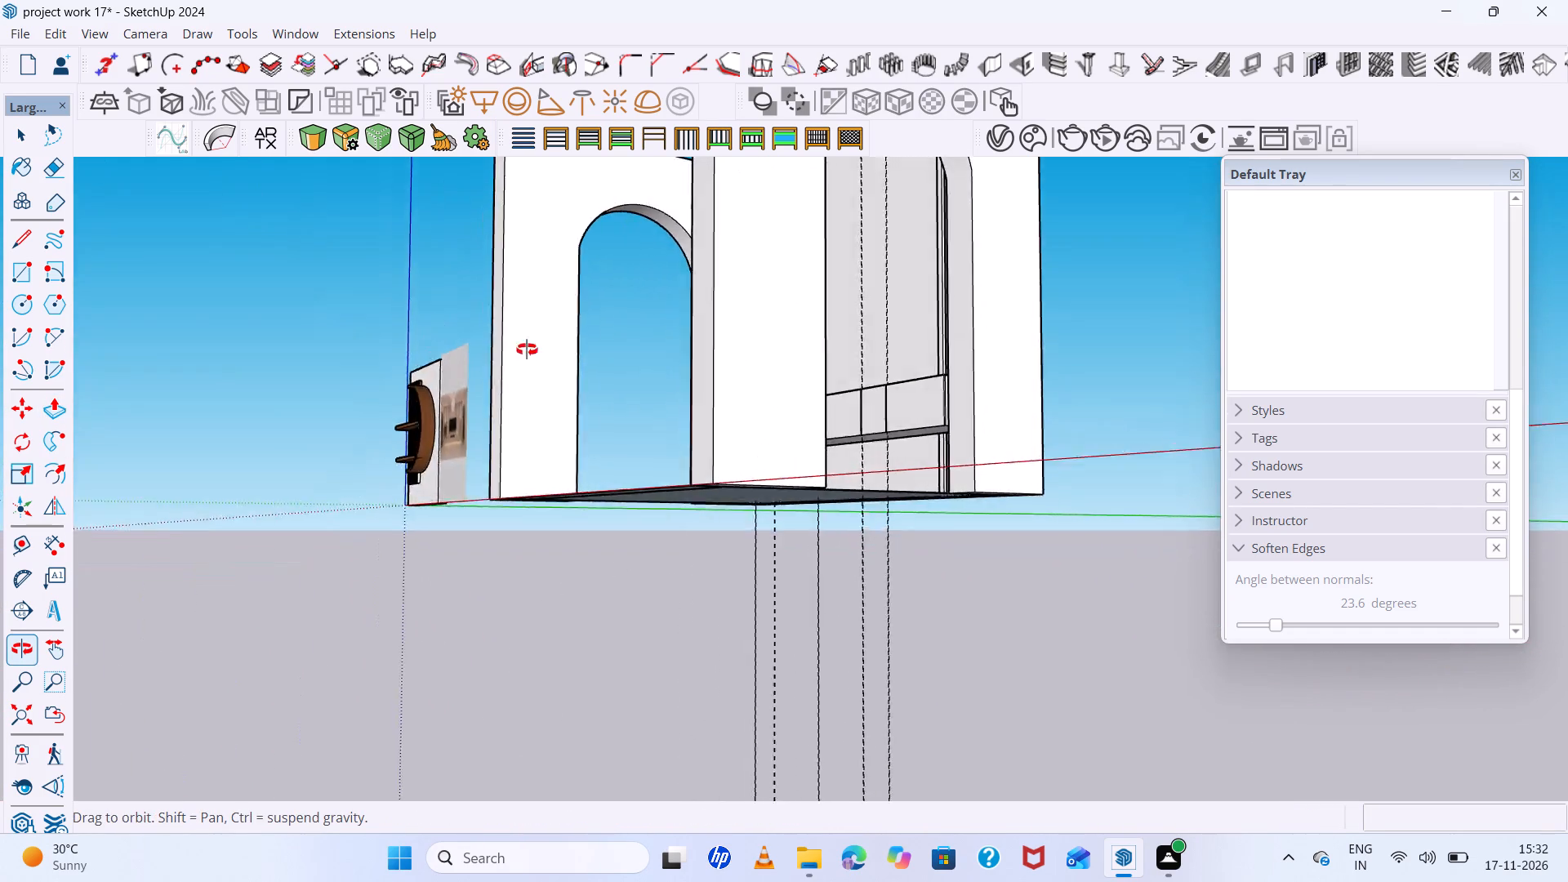
middle_drag(527, 350, 821, 521)
scroll(879, 632, down, 4)
middle_drag(890, 590, 914, 265)
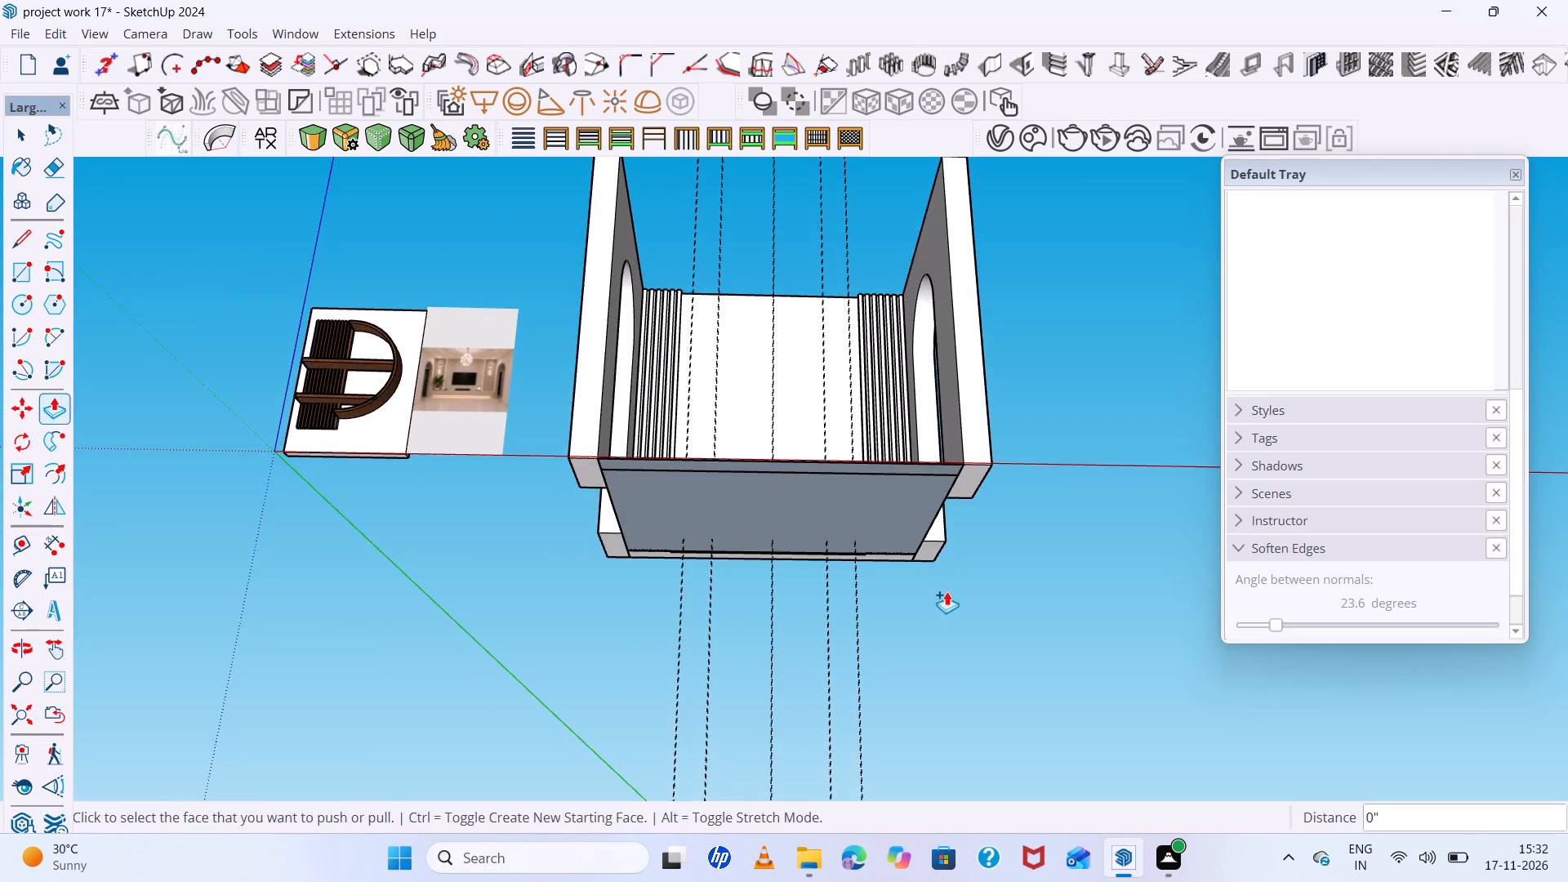
scroll(947, 595, up, 4)
key(space)
drag(1008, 650, 237, 693)
scroll(601, 693, down, 6)
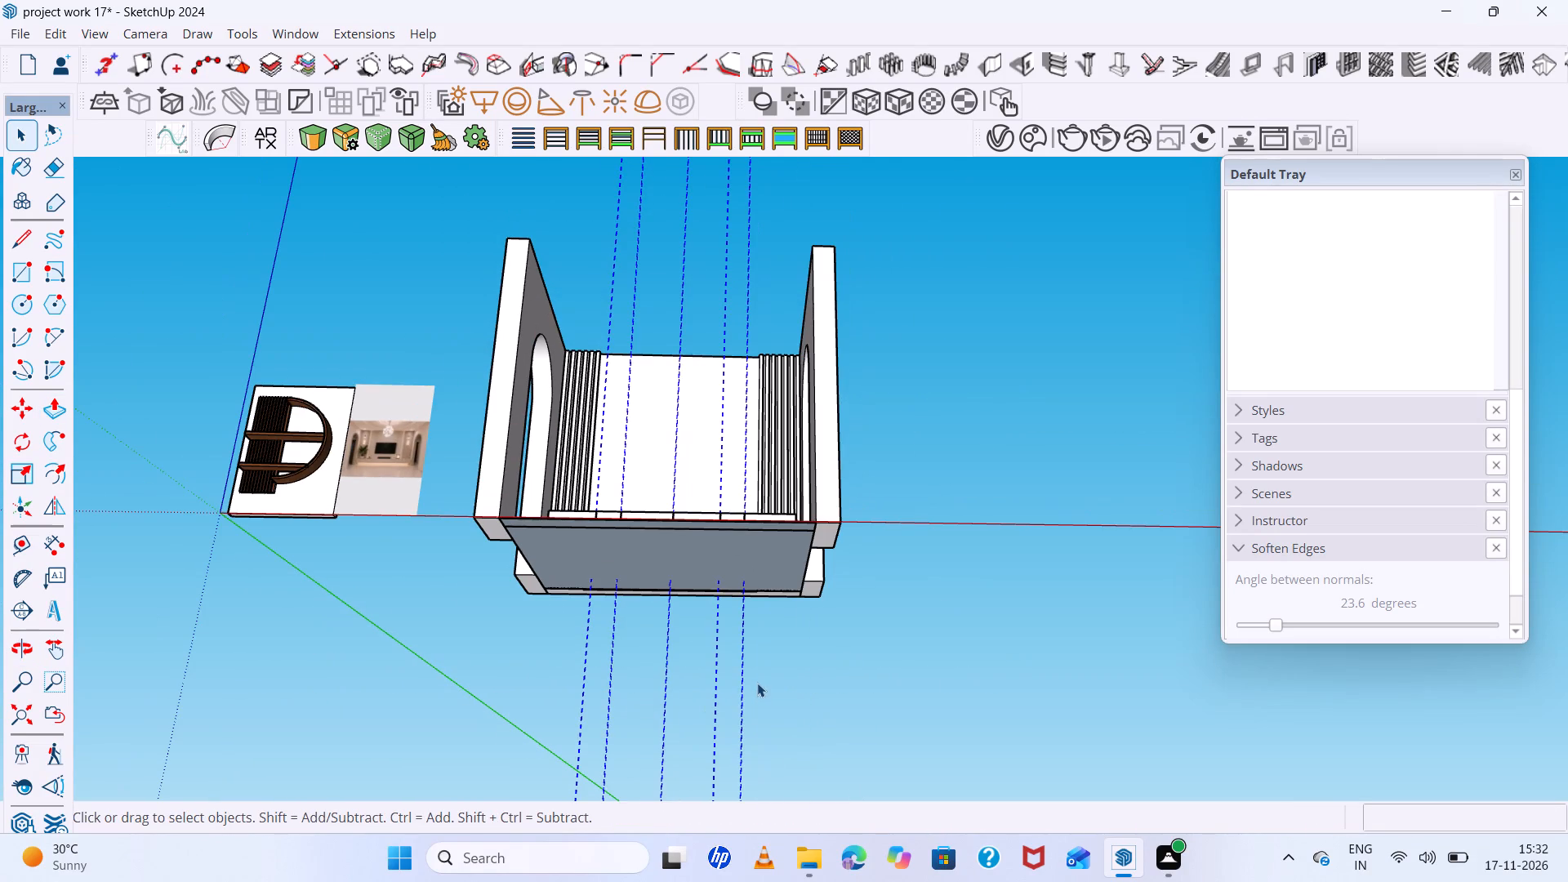
key(Delete)
scroll(748, 666, down, 4)
middle_drag(730, 649, 754, 846)
scroll(635, 603, up, 3)
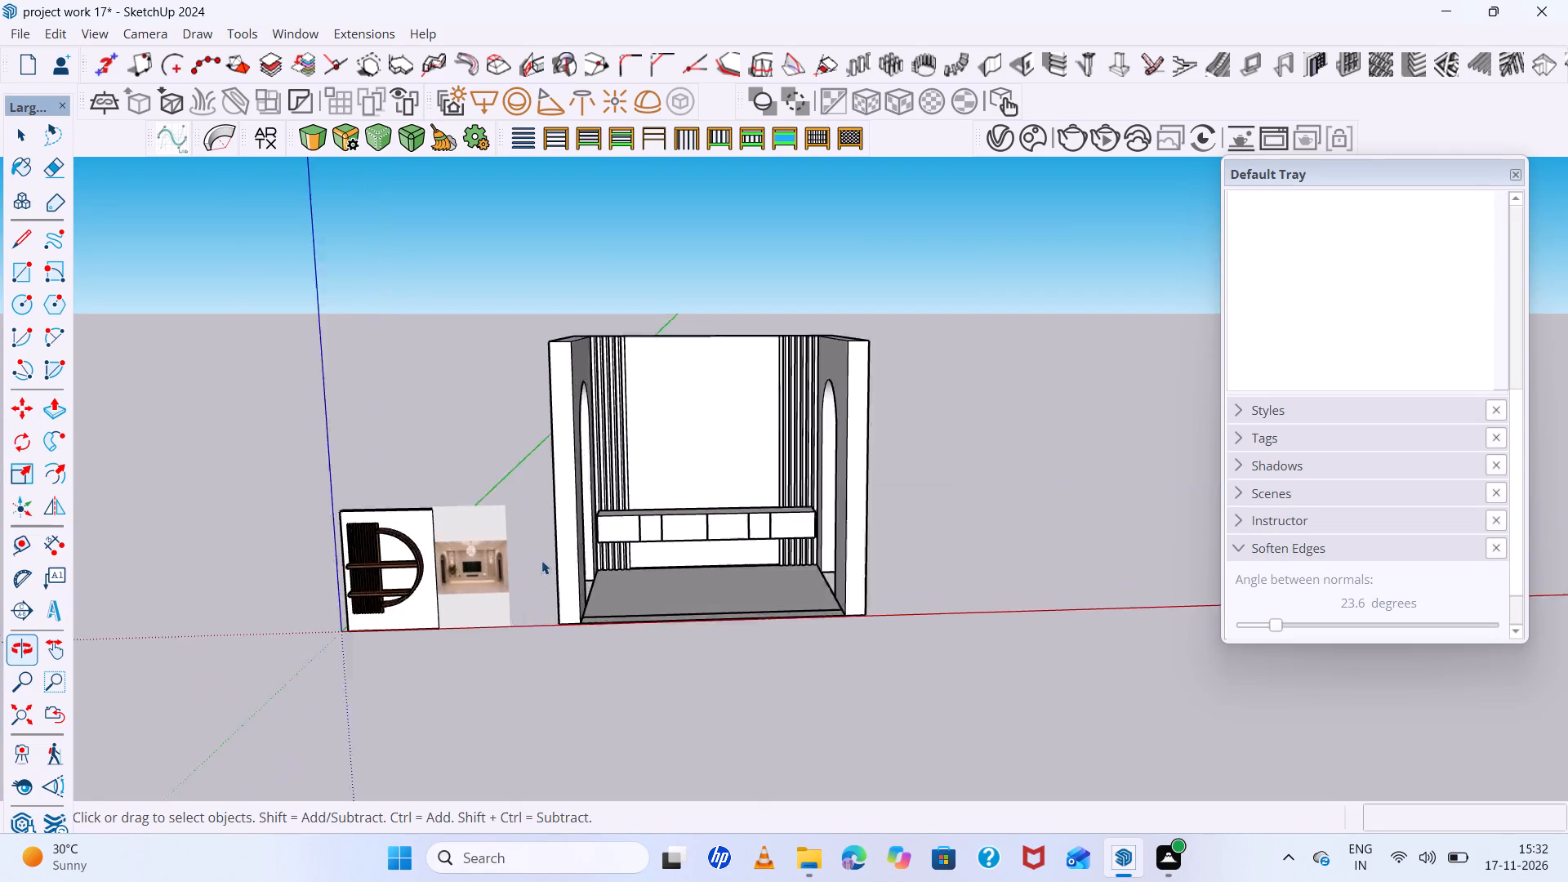
Draw a rectangle across the floor gap in the left side wall's arched opening, filling the threshold between its two jambs.
scroll(541, 560, up, 4)
middle_drag(512, 567, 875, 611)
scroll(578, 570, up, 5)
scroll(542, 542, down, 4)
middle_drag(542, 548, 690, 795)
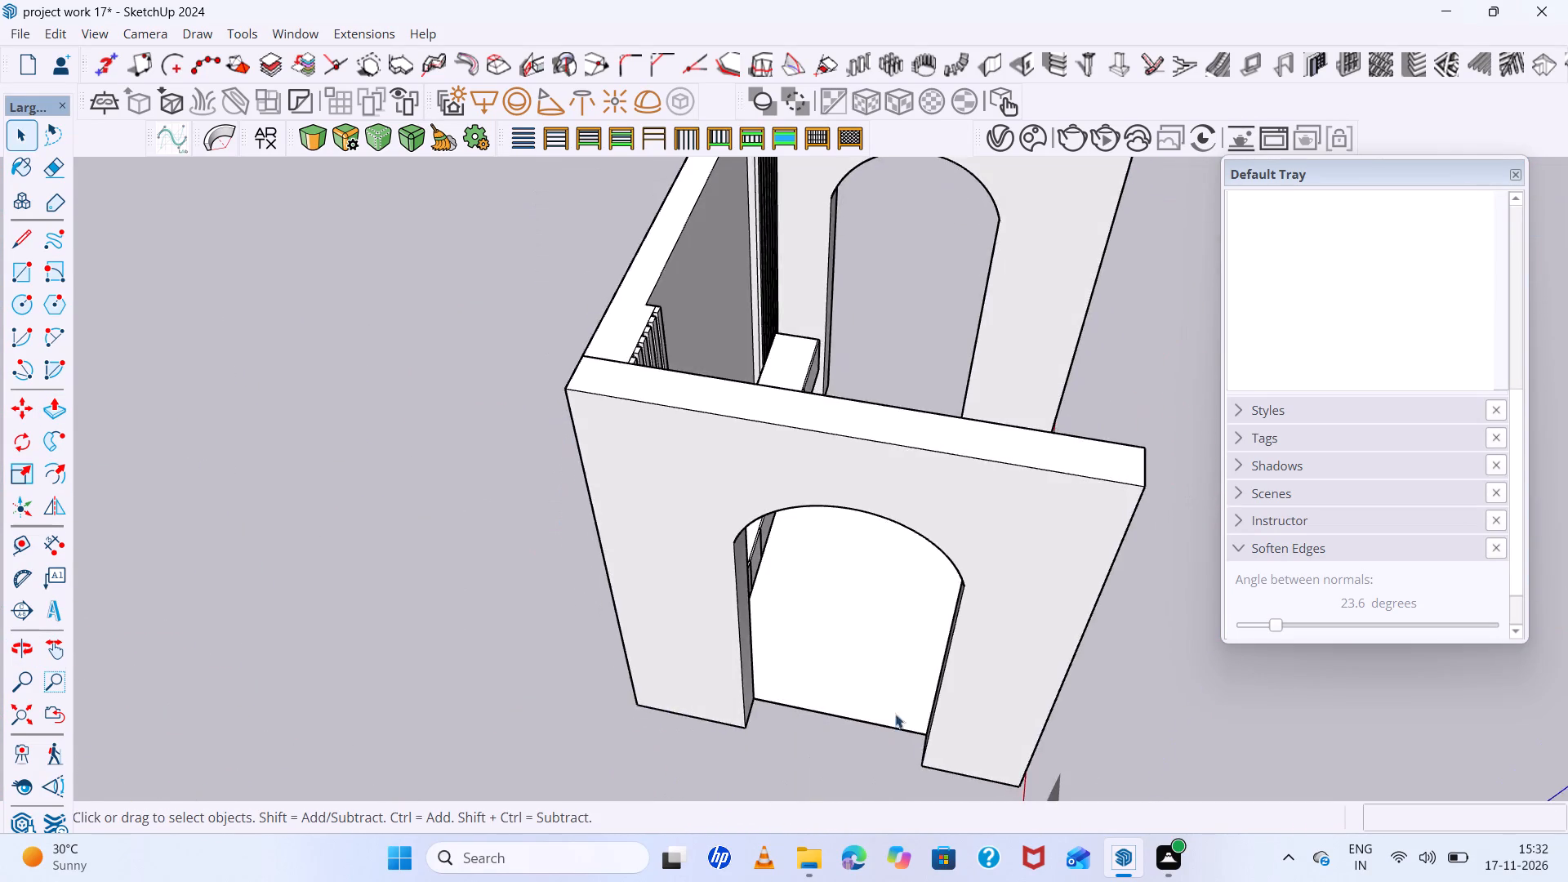
scroll(875, 666, up, 4)
scroll(607, 563, down, 10)
middle_drag(560, 590, 713, 713)
scroll(723, 713, up, 7)
middle_drag(719, 703, 700, 639)
scroll(660, 689, up, 4)
key(r)
scroll(656, 706, up, 3)
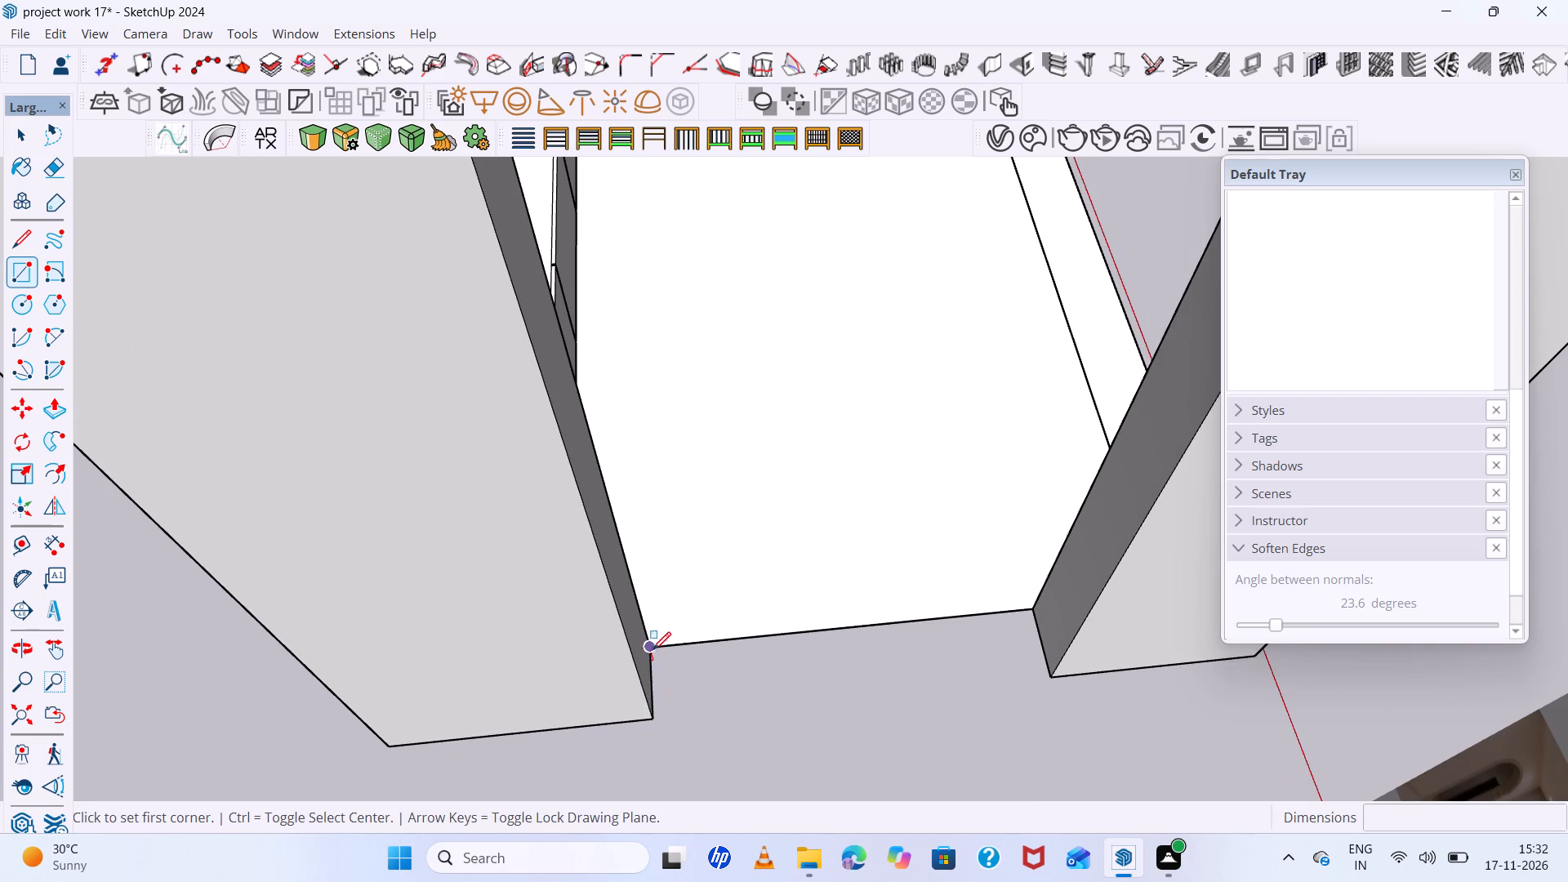
click(649, 653)
click(1053, 678)
scroll(798, 676, down, 3)
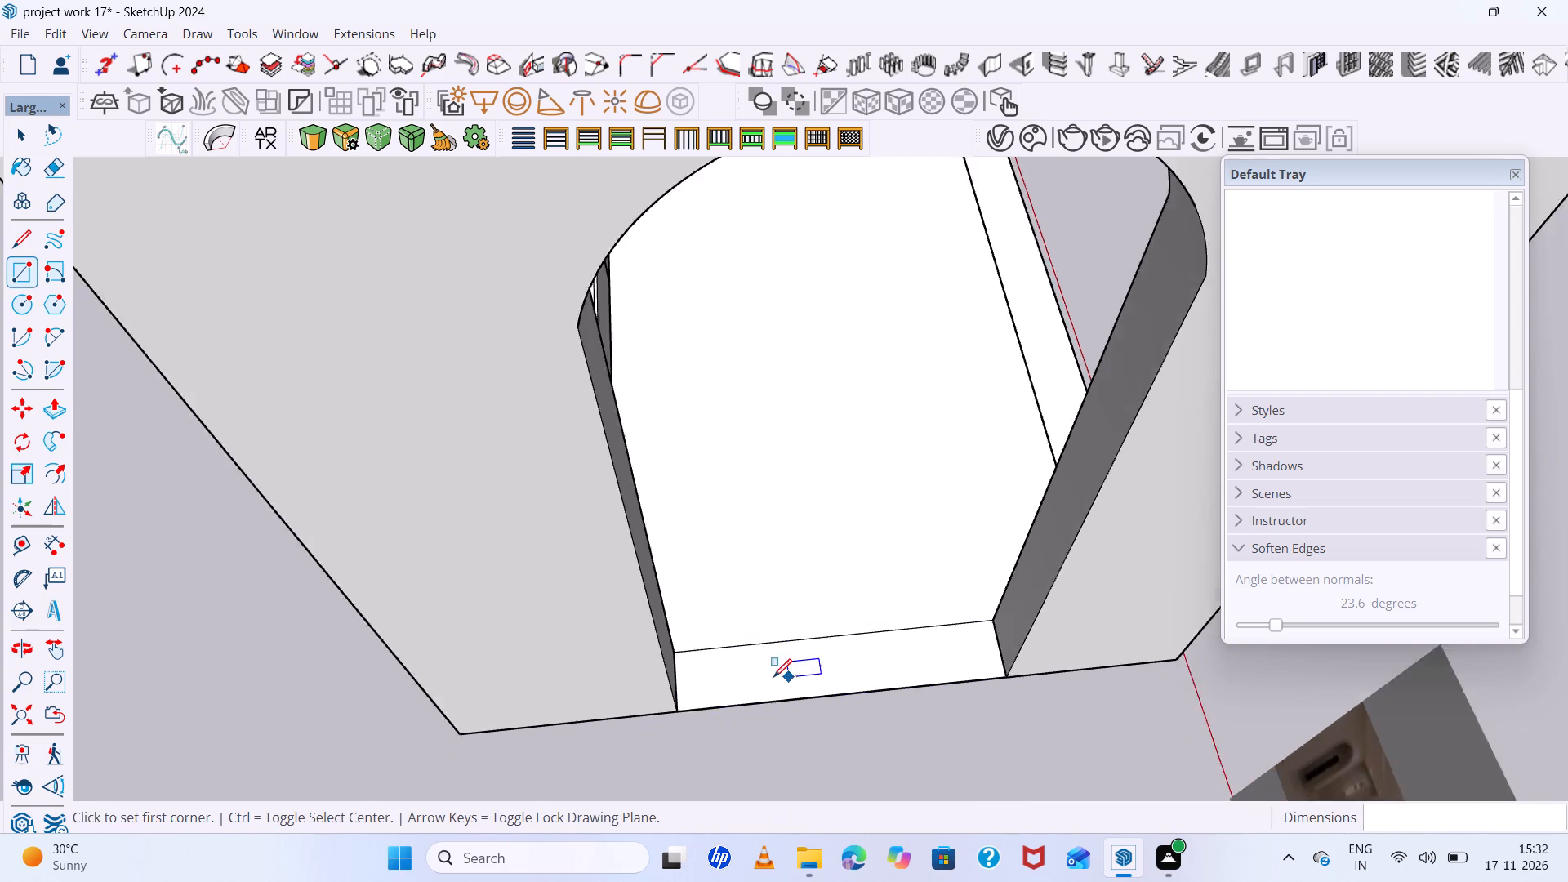
Draw a threshold rectangle about 3' 7" by 1' across the floor gap in the right side wall's arched opening.
scroll(773, 677, down, 10)
middle_drag(975, 709, 218, 602)
middle_drag(978, 568, 403, 564)
scroll(835, 576, up, 6)
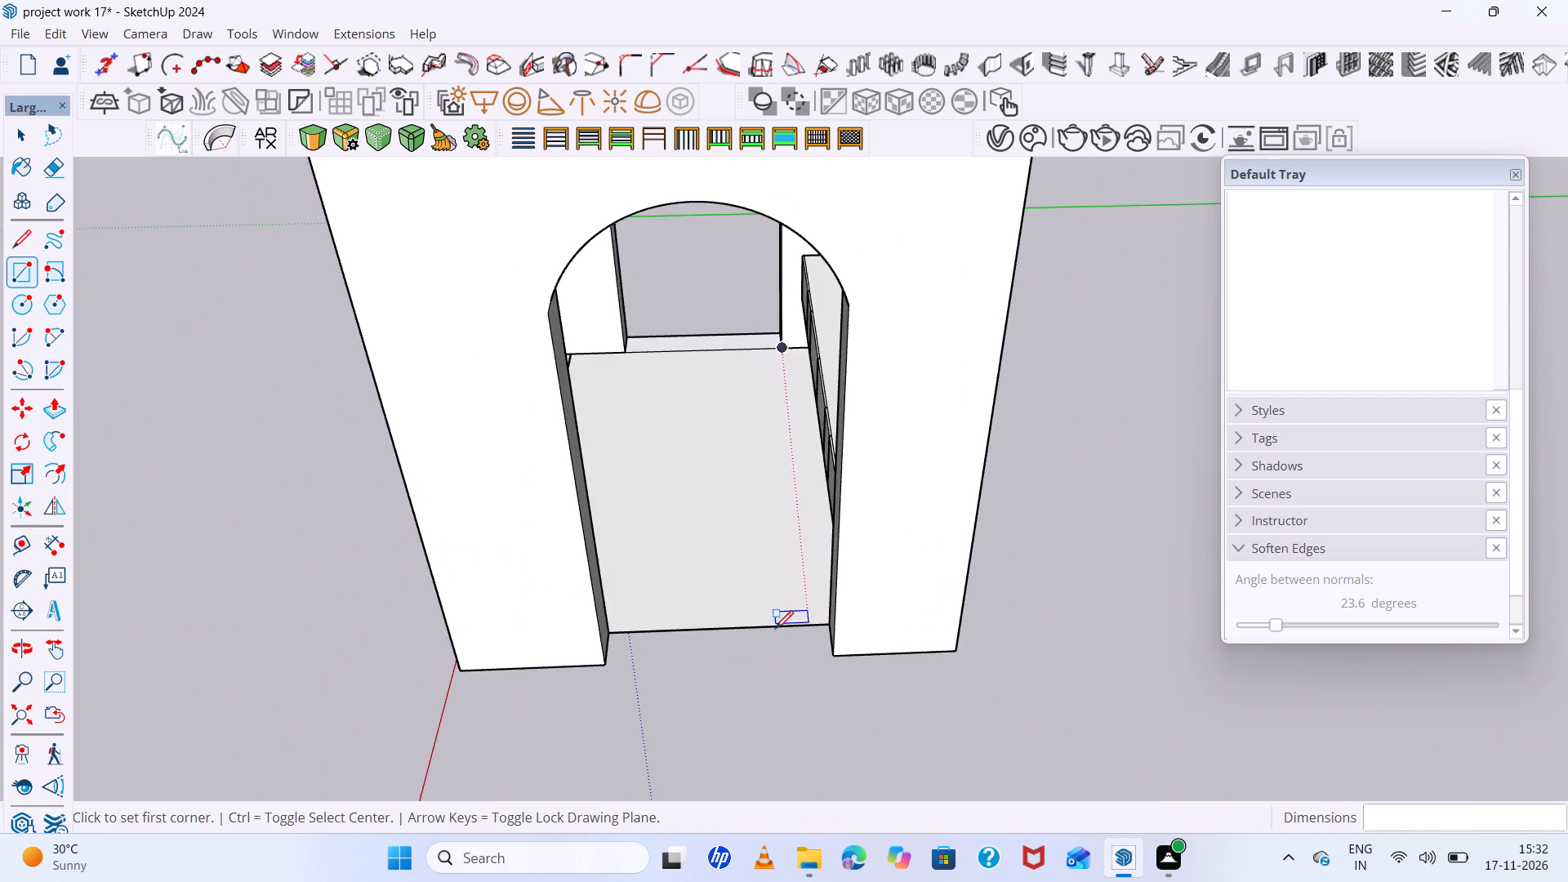
scroll(775, 629, up, 4)
click(569, 613)
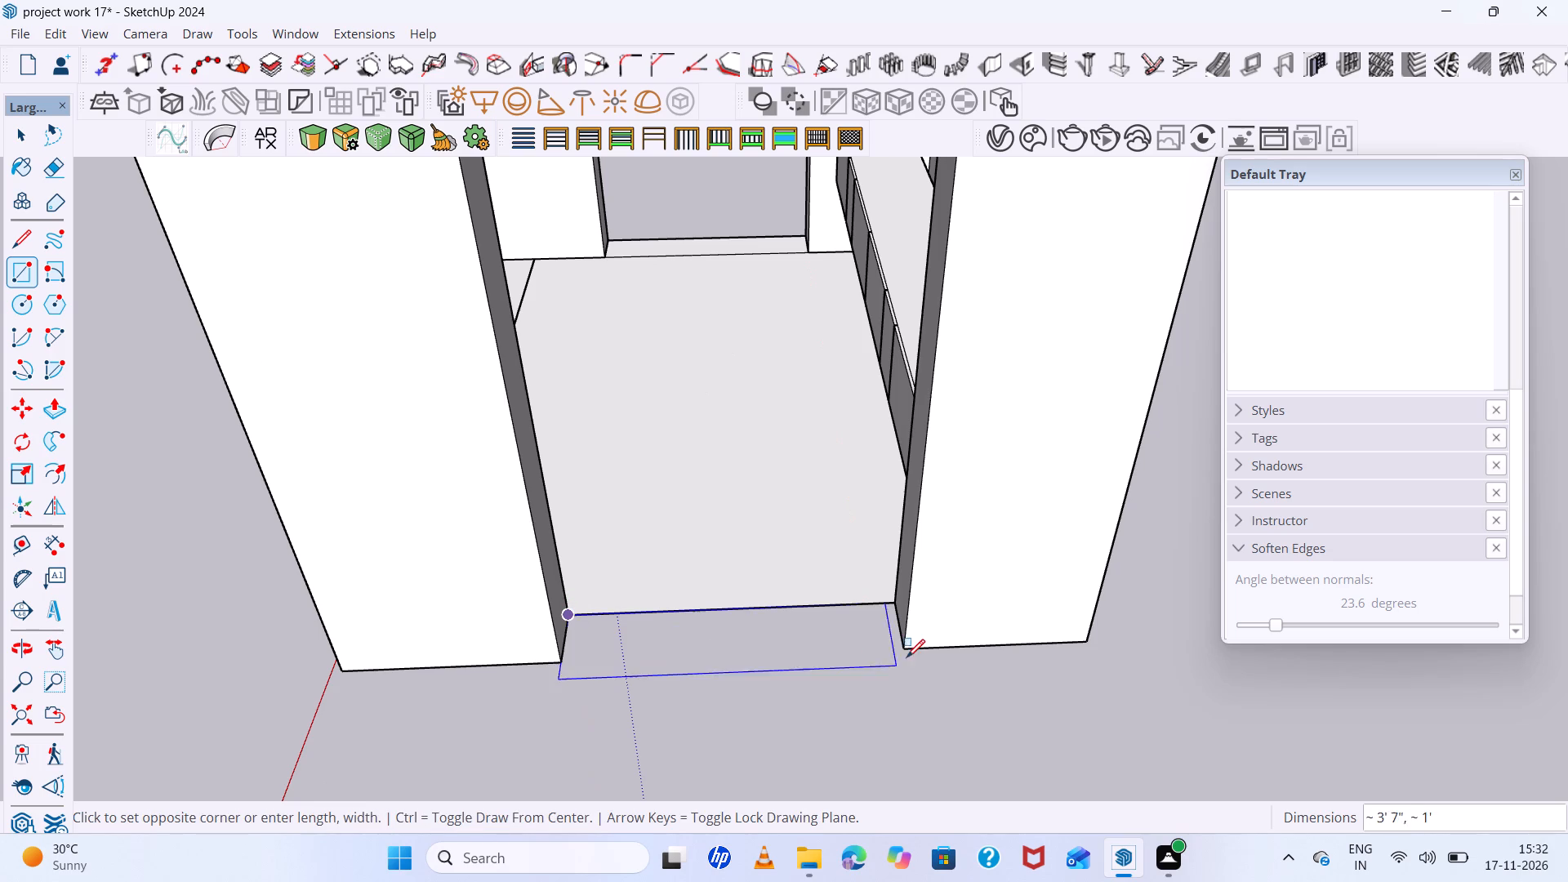
click(911, 646)
Review the room model from the front, and examine the TV wall and floating cabinet in the reference photo.
scroll(724, 615, down, 12)
middle_drag(617, 614, 1184, 703)
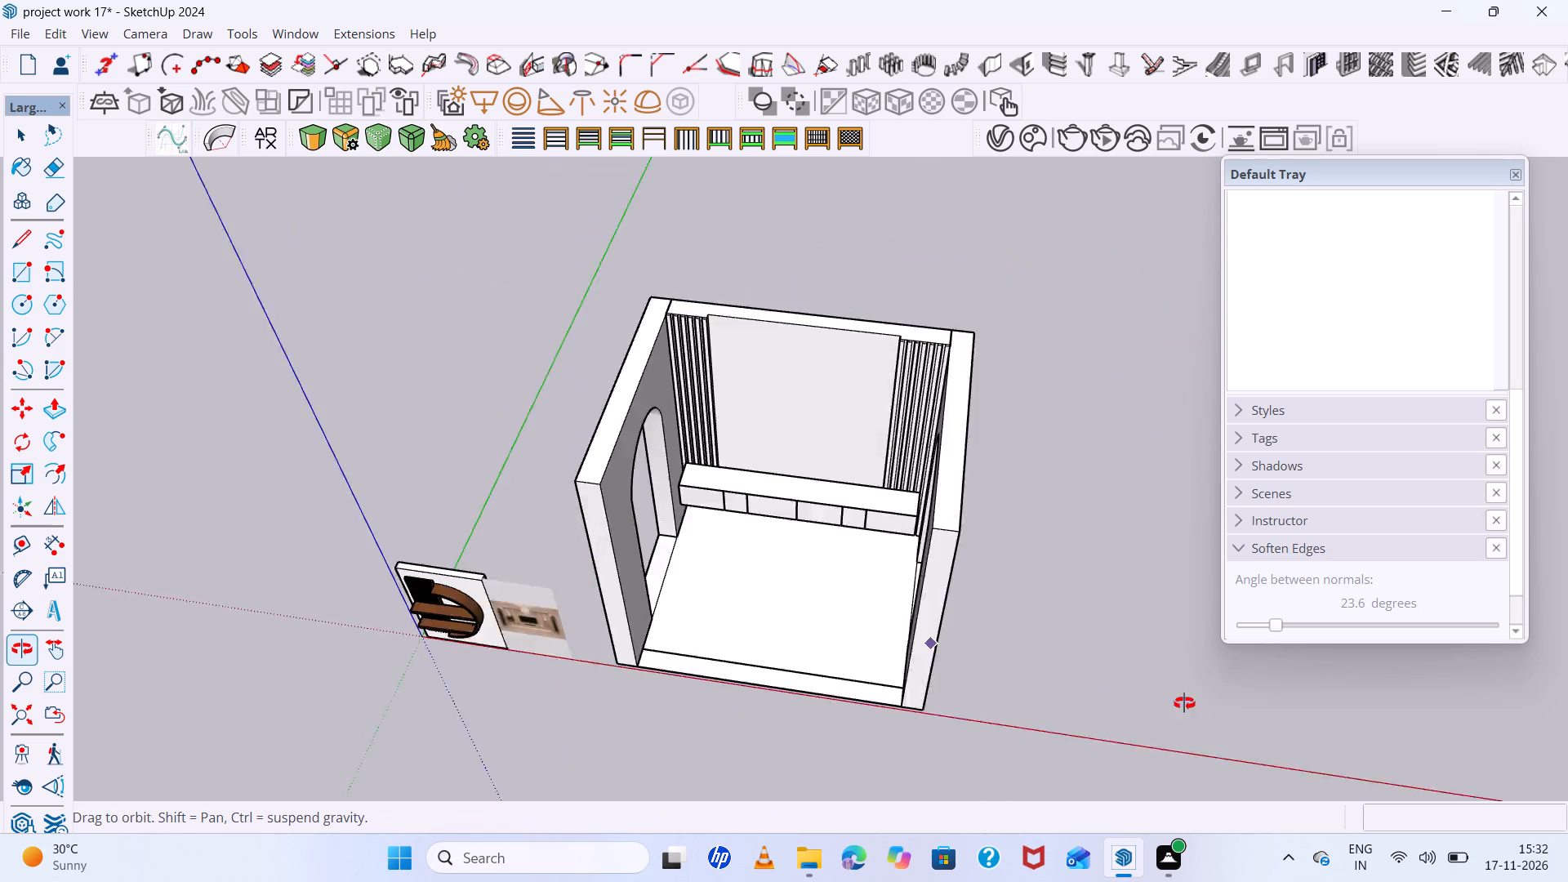
middle_drag(1184, 703, 1239, 563)
scroll(971, 558, up, 6)
scroll(947, 557, down, 5)
middle_drag(947, 557, 960, 570)
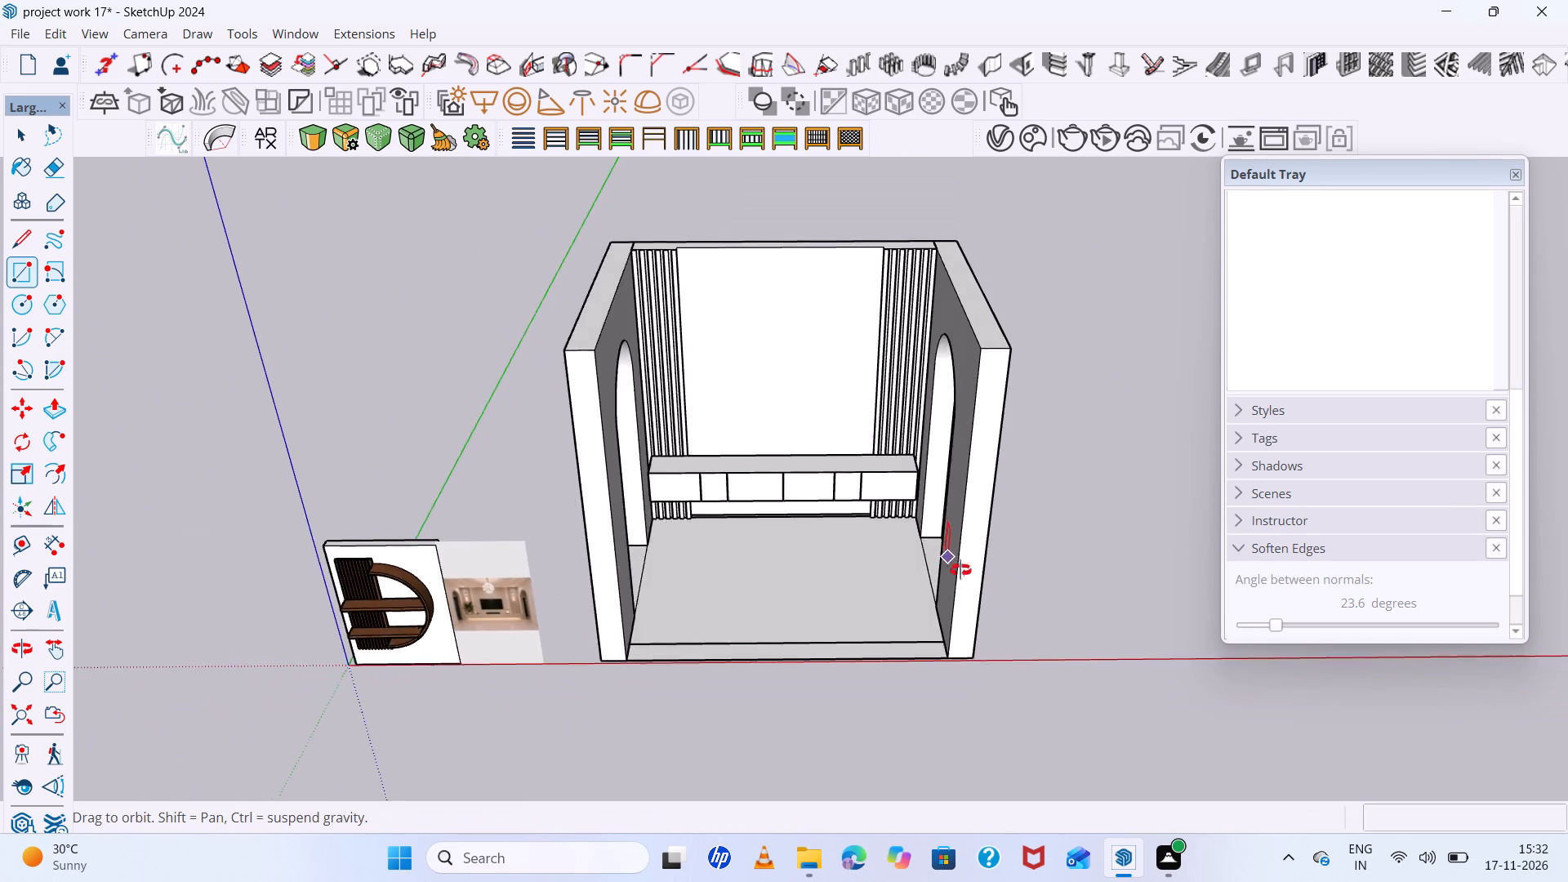
middle_drag(960, 570, 1036, 599)
key(space)
scroll(969, 595, down, 6)
scroll(838, 577, up, 6)
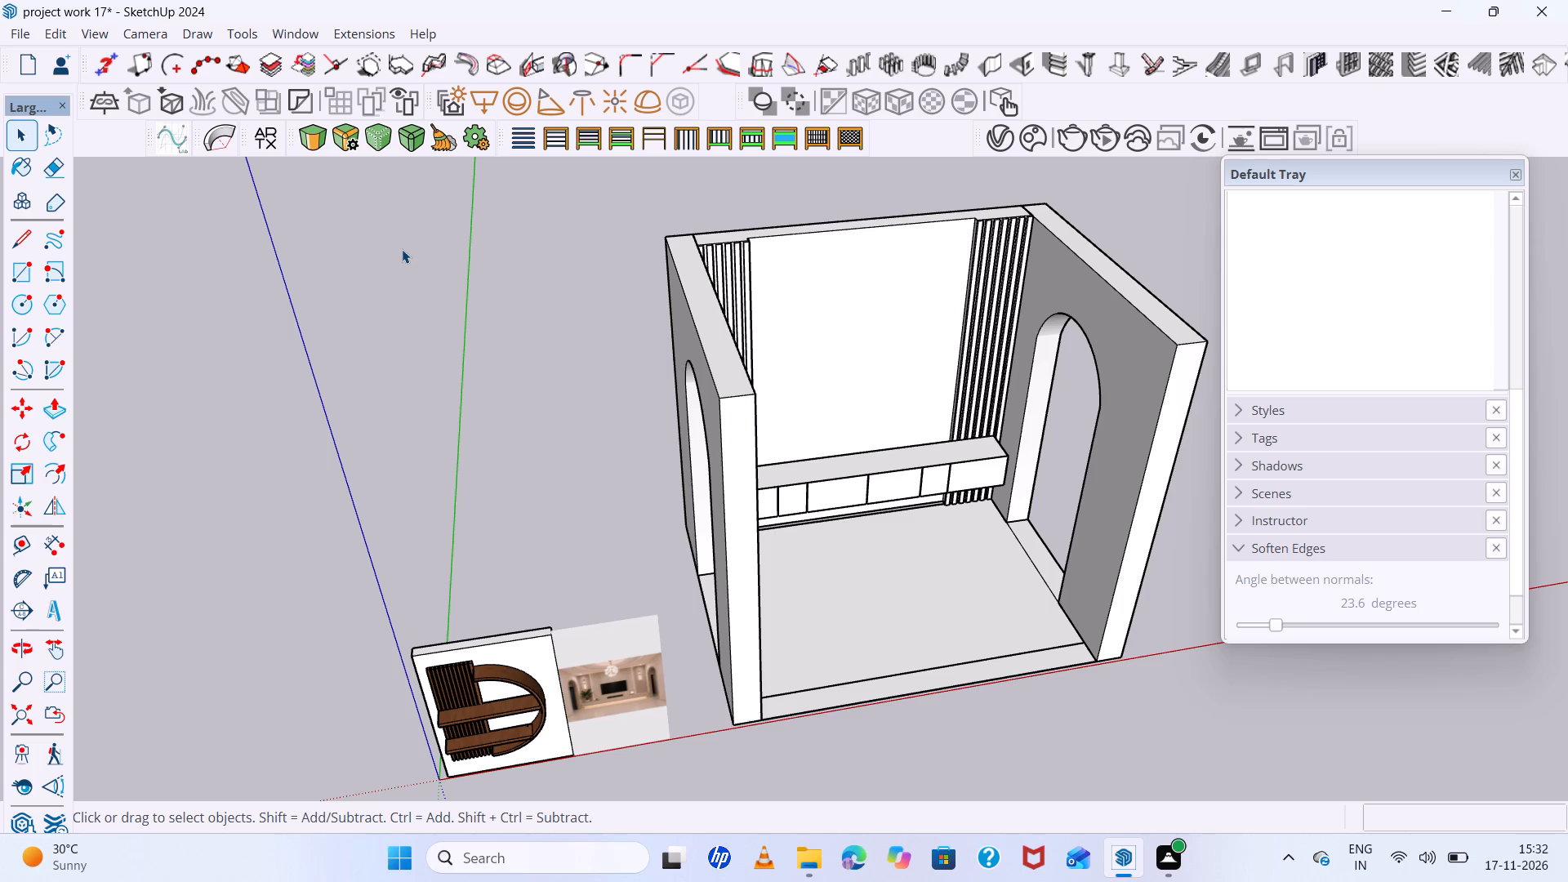
scroll(381, 278, down, 6)
middle_drag(380, 283, 372, 180)
scroll(398, 351, up, 6)
scroll(555, 561, up, 4)
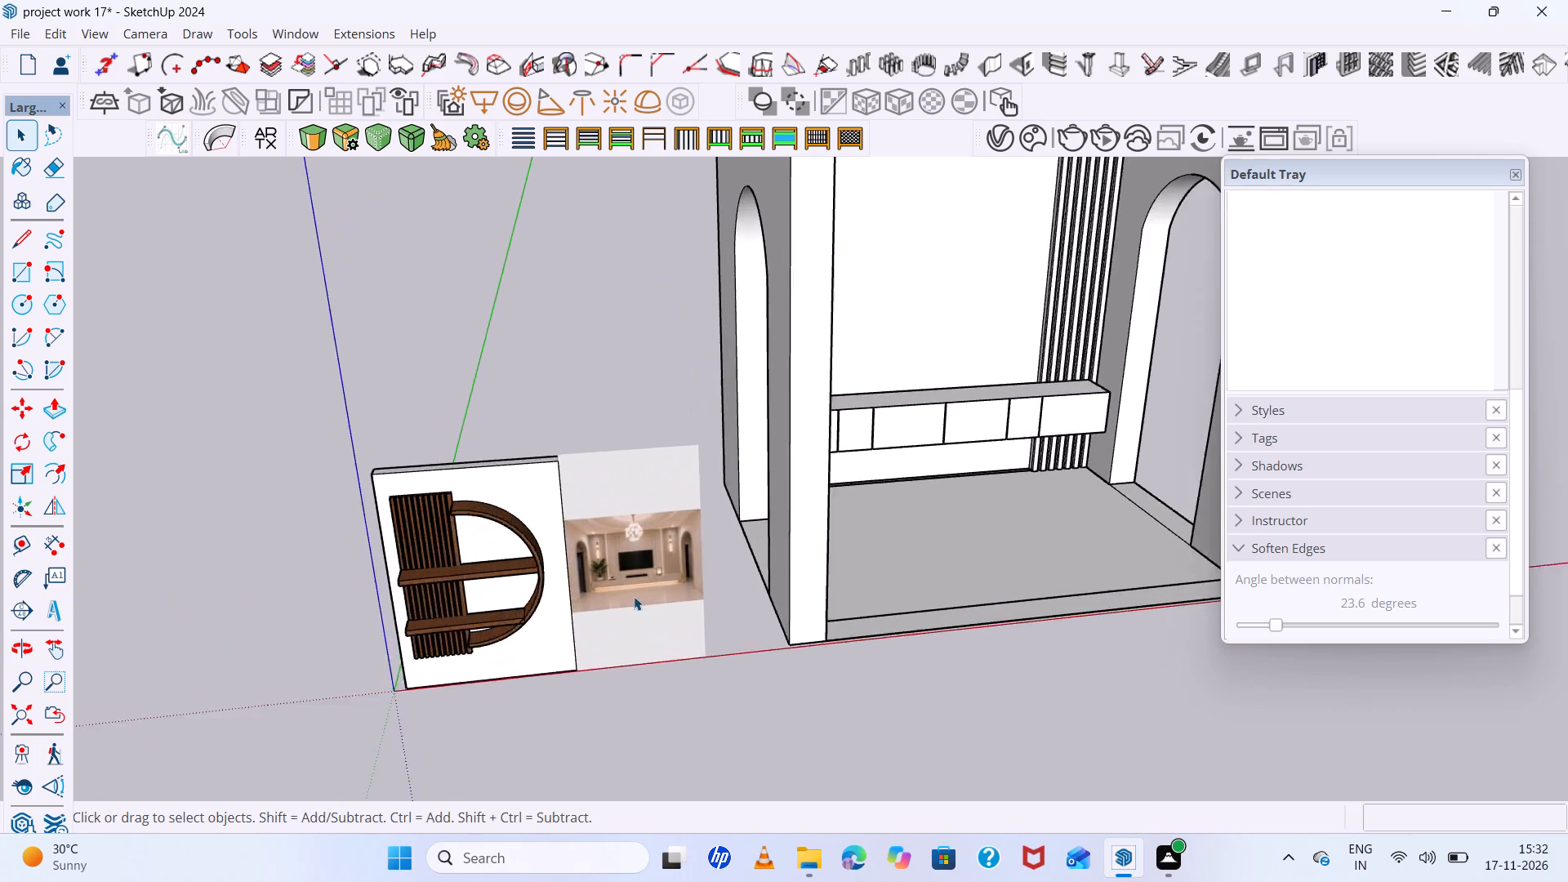
scroll(634, 596, up, 2)
middle_drag(652, 550, 596, 436)
scroll(596, 439, up, 18)
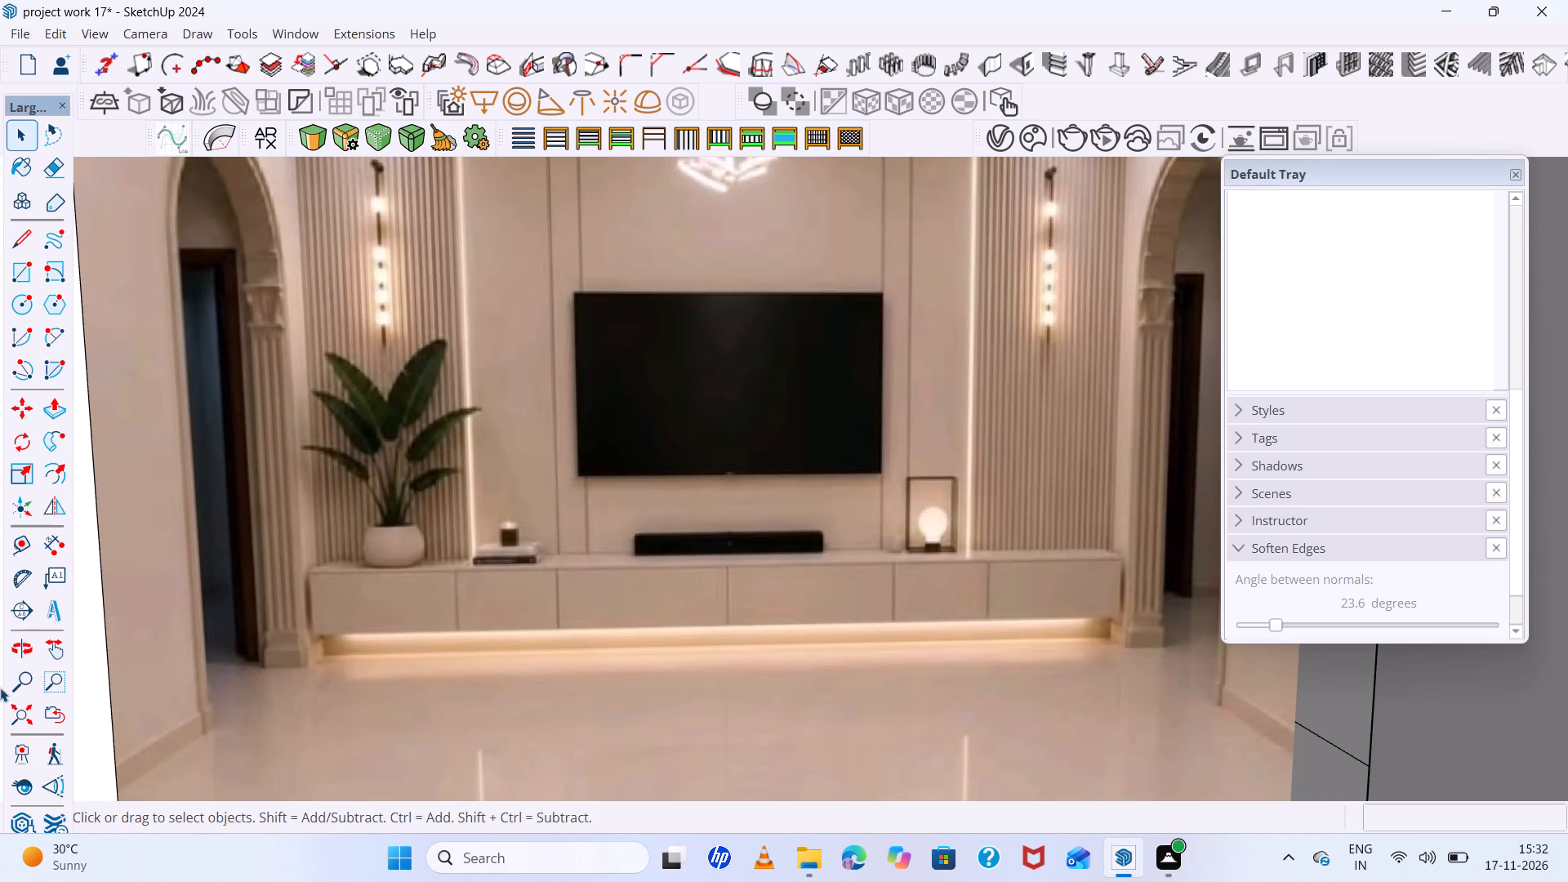
scroll(220, 499, down, 14)
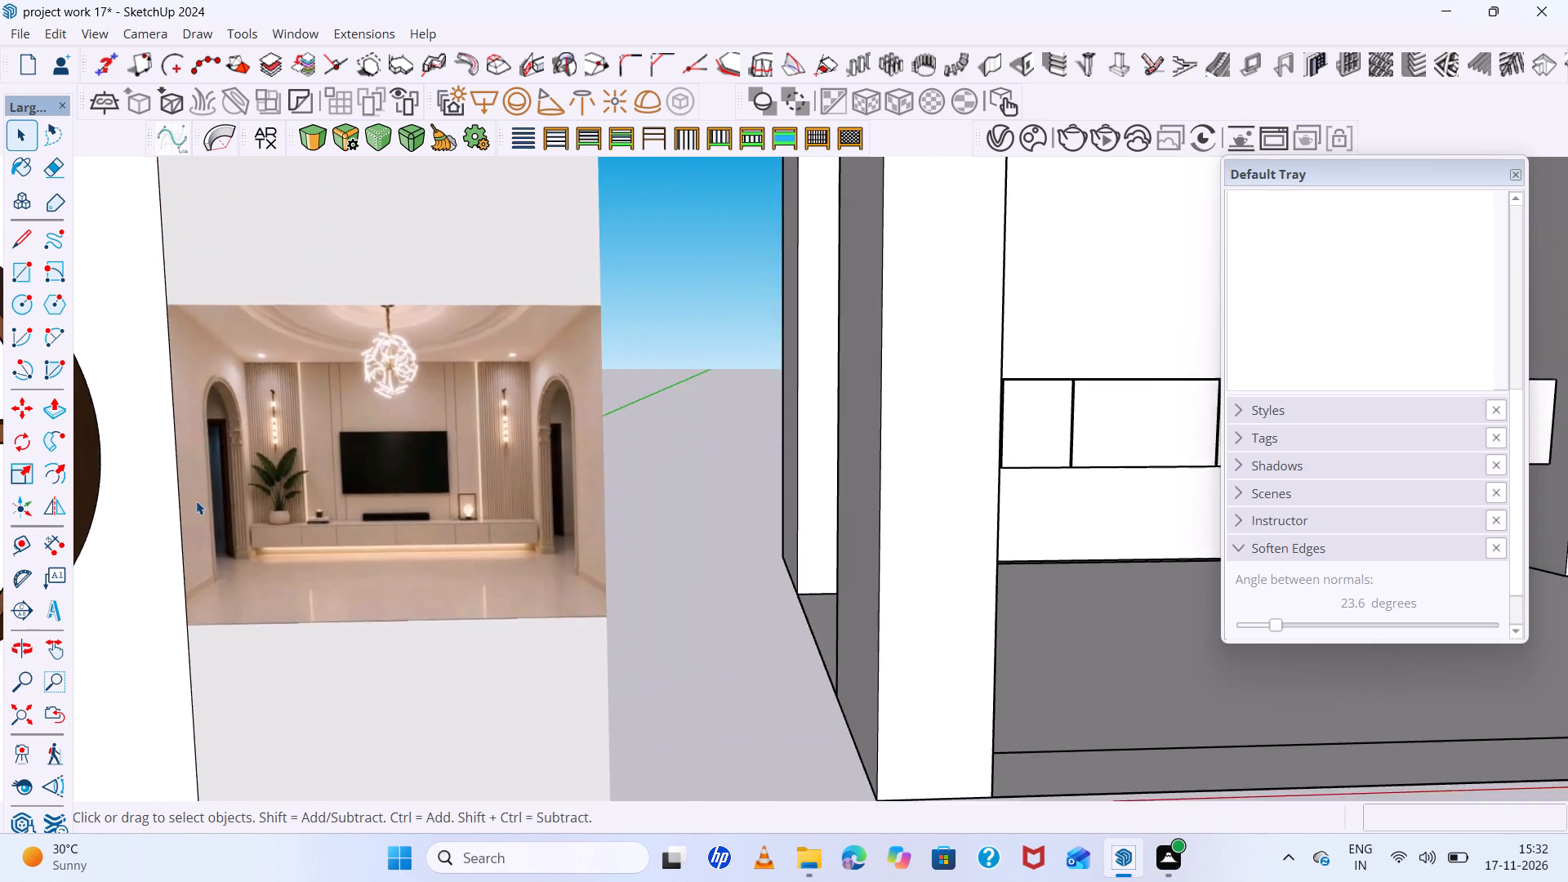
scroll(196, 501, down, 16)
scroll(355, 601, down, 6)
middle_drag(355, 601, 404, 636)
Compare the modelled back wall with the reference photo, examining the vertical panel lines around the TV and chandelier.
scroll(421, 434, up, 2)
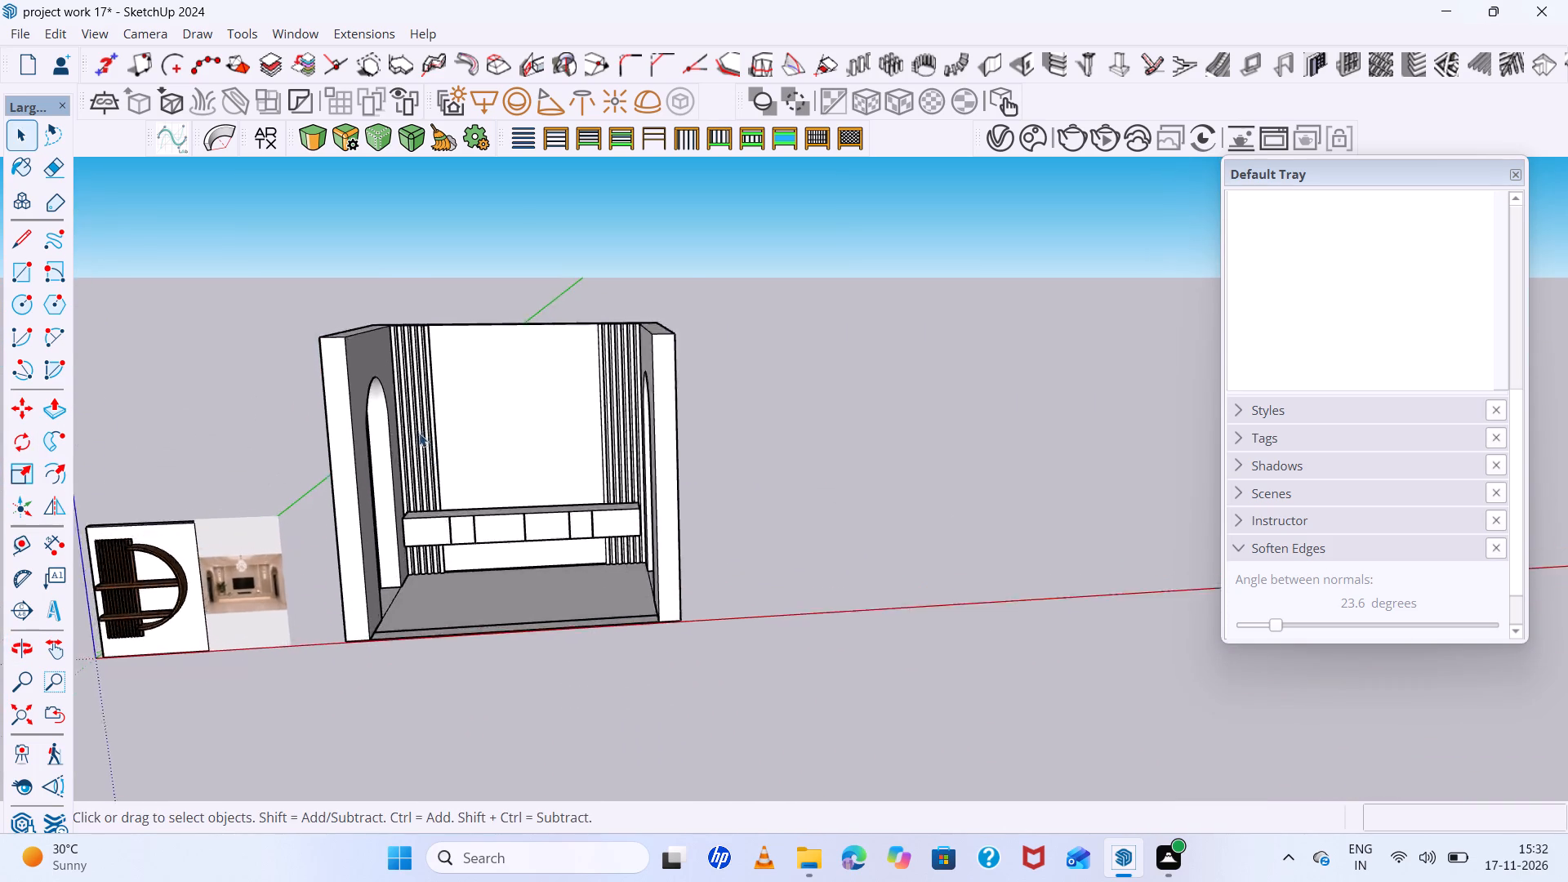
scroll(419, 433, up, 4)
middle_drag(416, 432, 421, 402)
scroll(523, 521, down, 6)
middle_drag(556, 635, 540, 540)
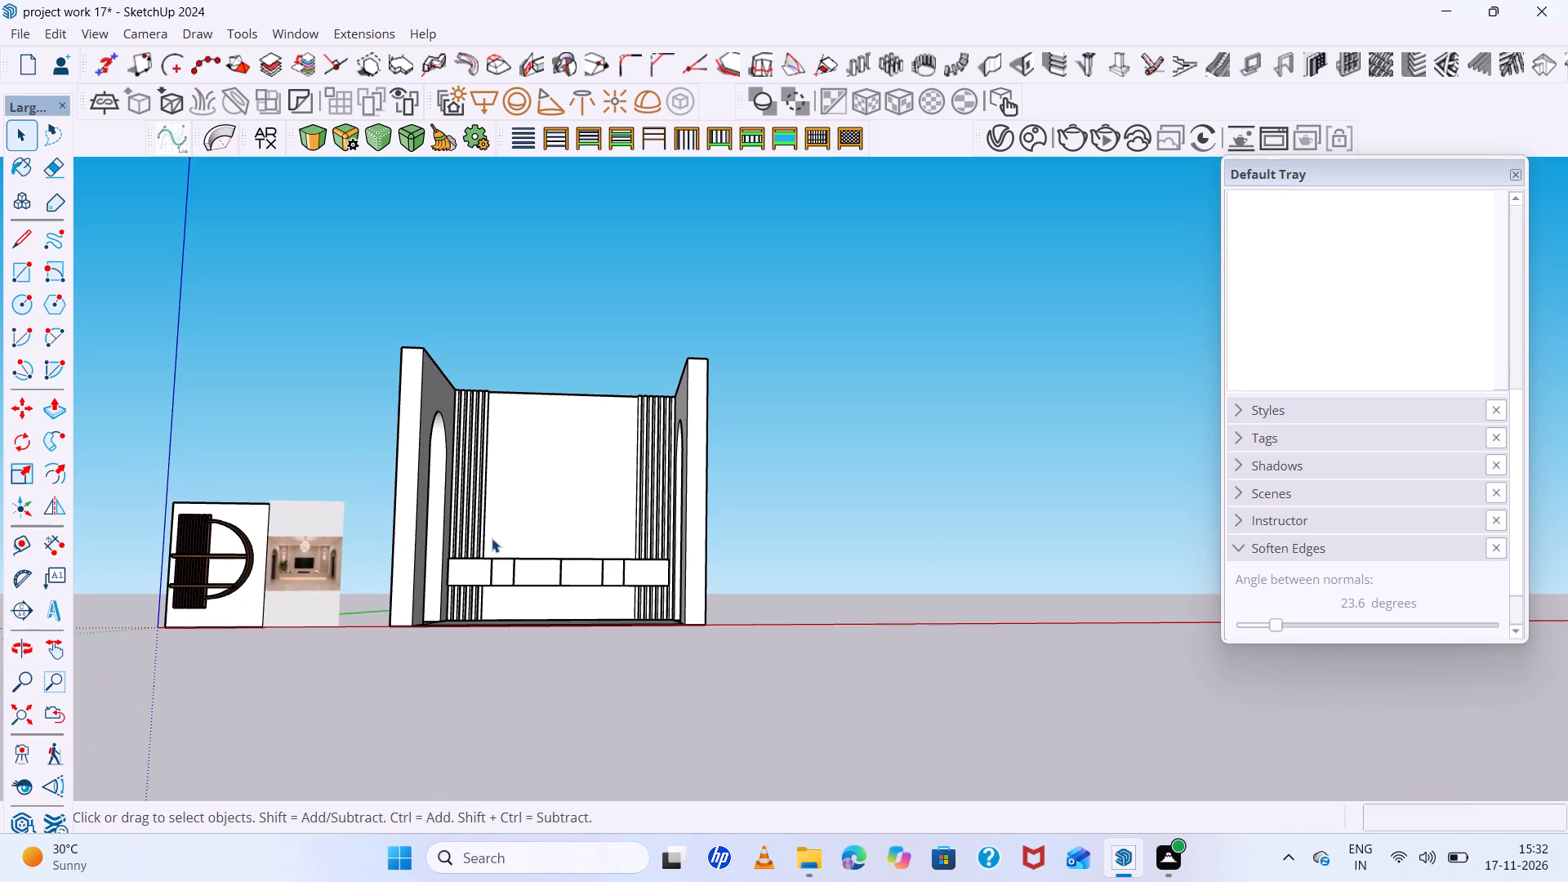
scroll(470, 524, up, 6)
scroll(463, 492, down, 4)
middle_drag(543, 557, 546, 557)
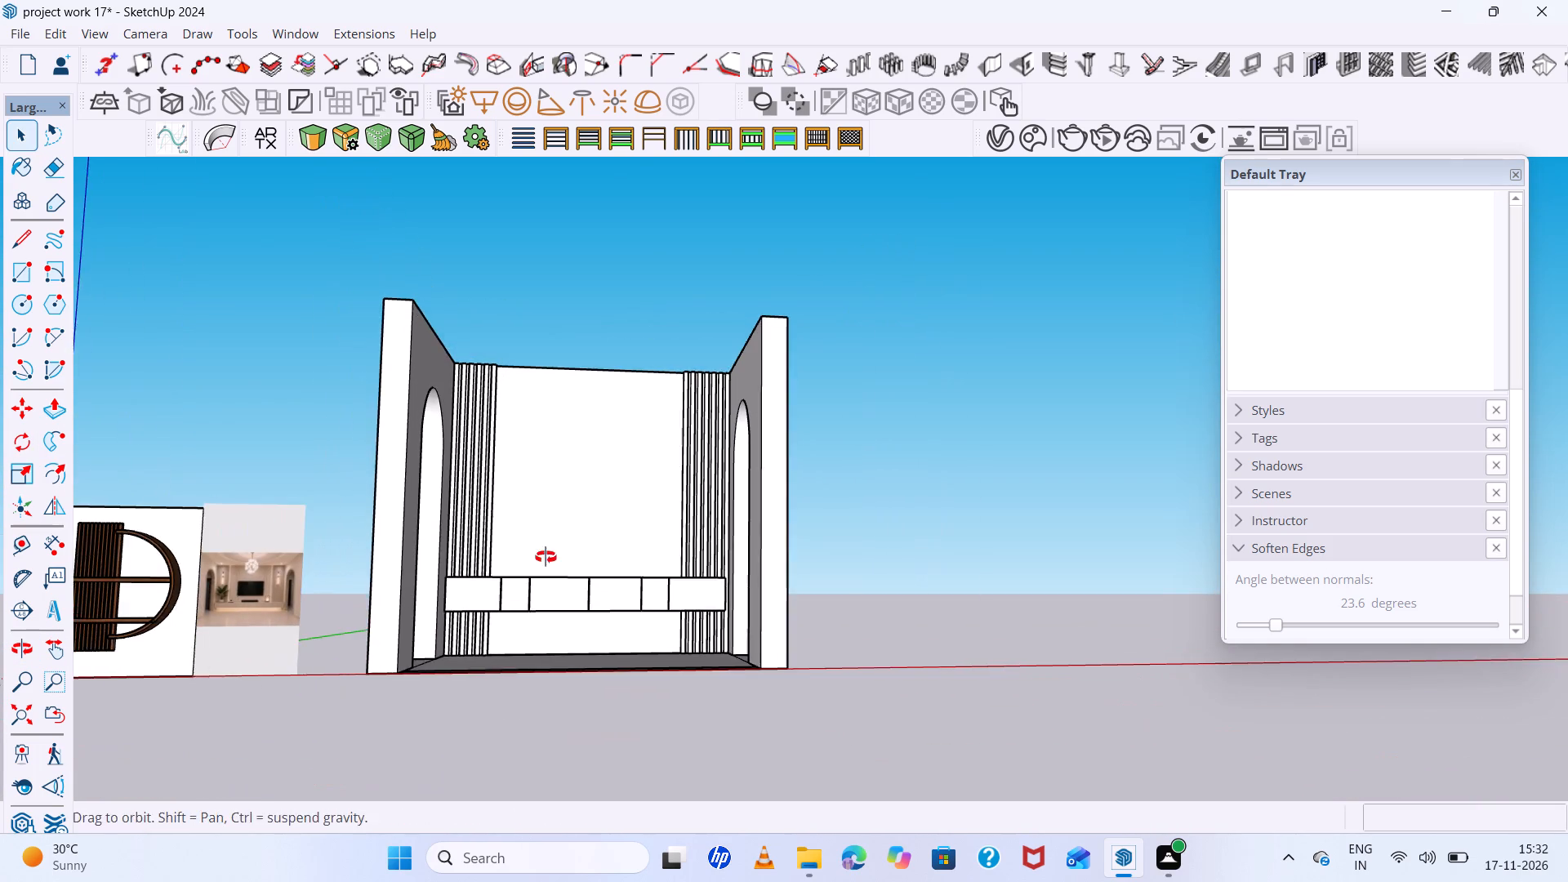
middle_drag(546, 557, 564, 567)
scroll(53, 565, up, 20)
scroll(53, 565, up, 5)
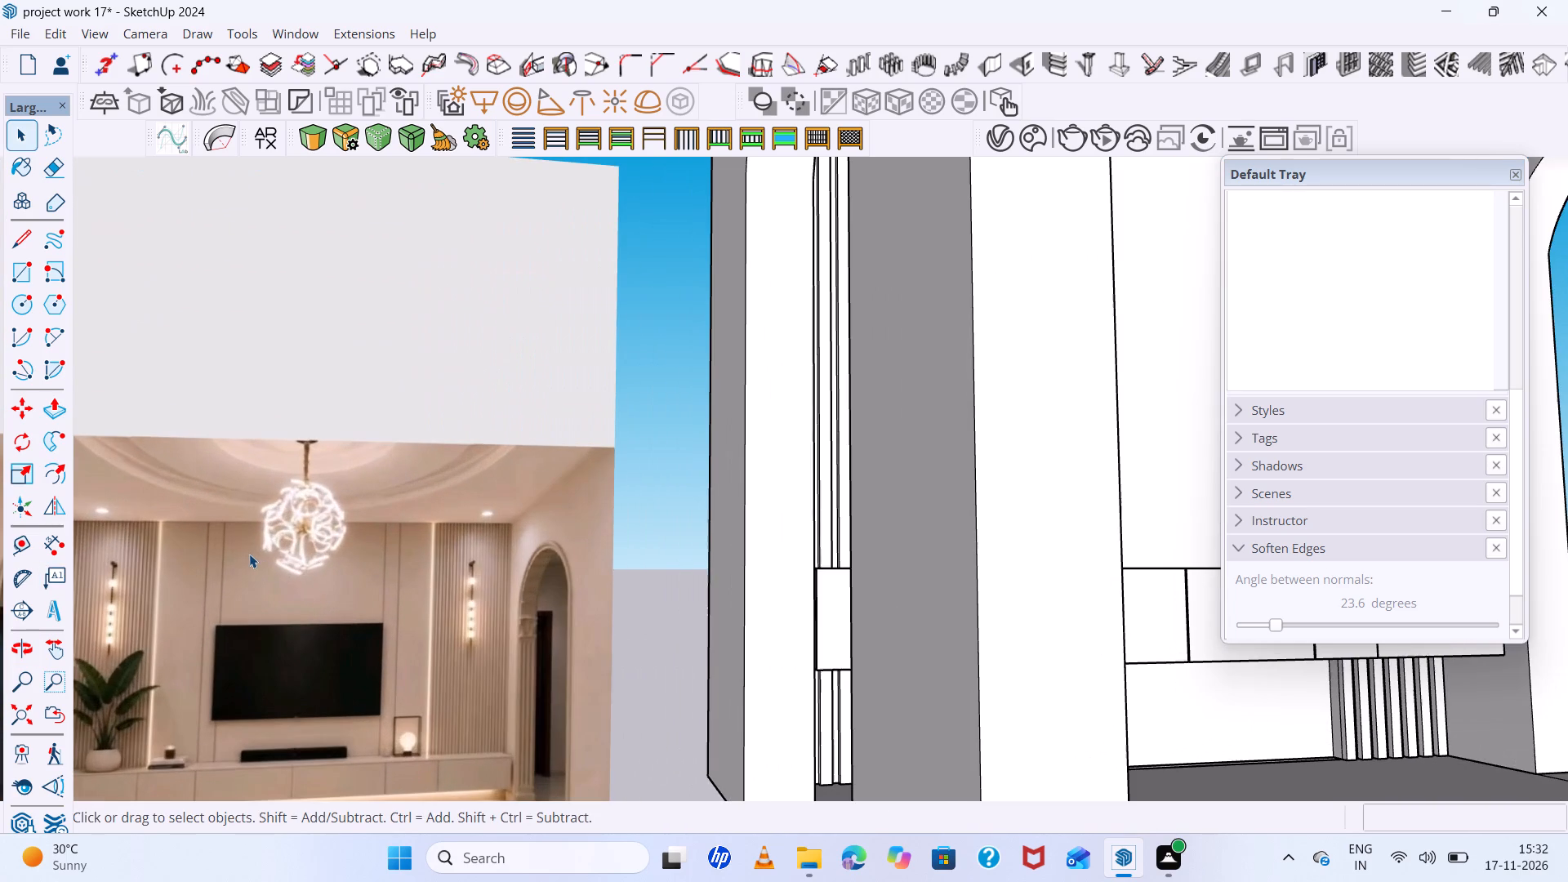
scroll(227, 558, up, 5)
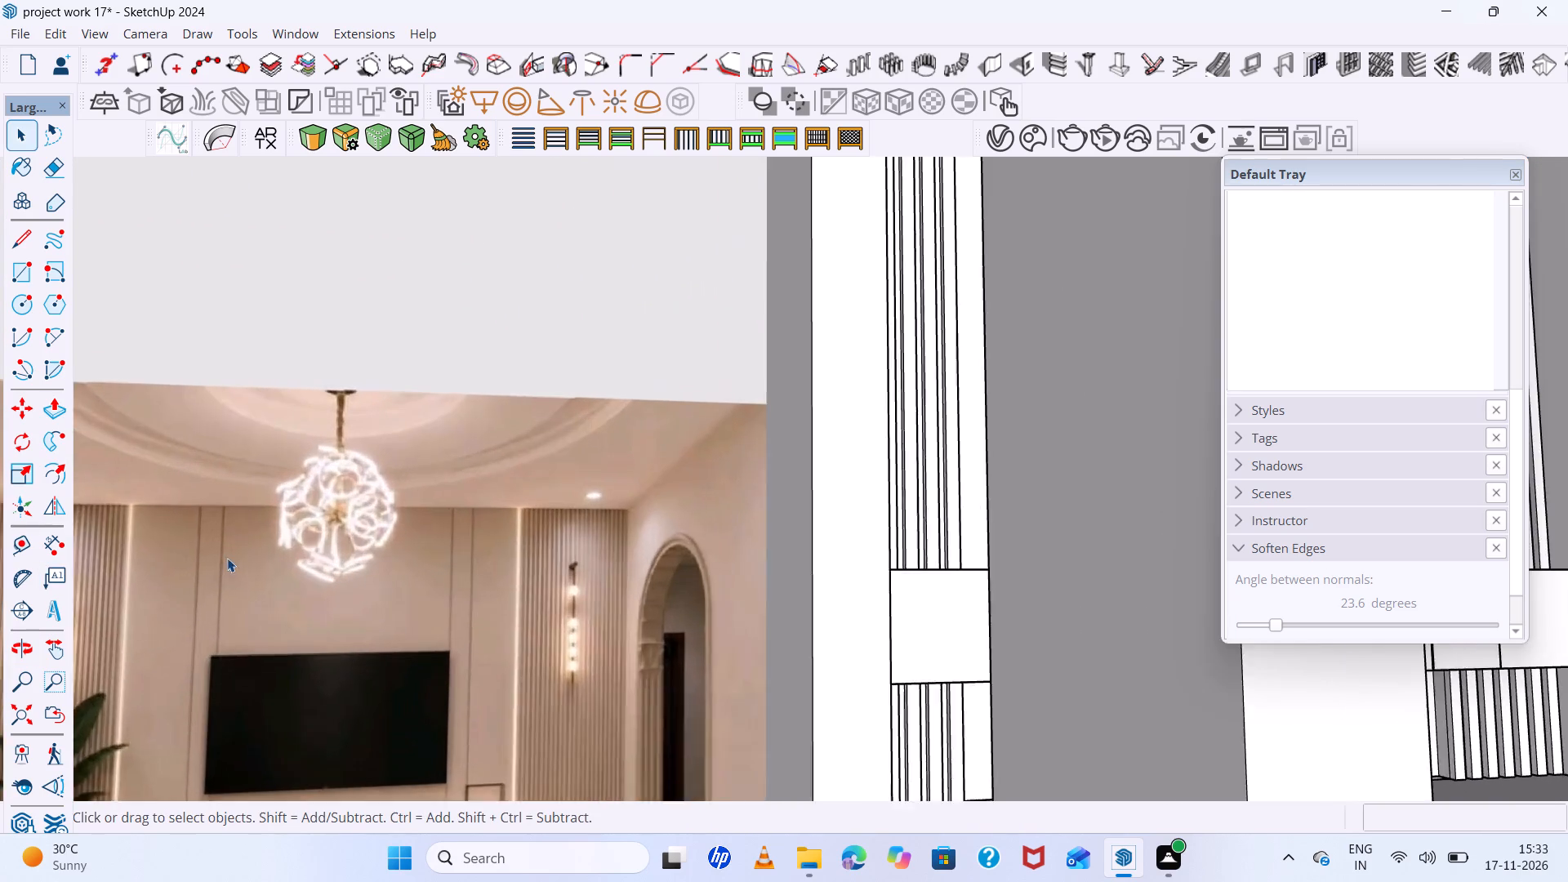
scroll(191, 543, up, 6)
scroll(189, 538, down, 20)
scroll(189, 538, down, 1)
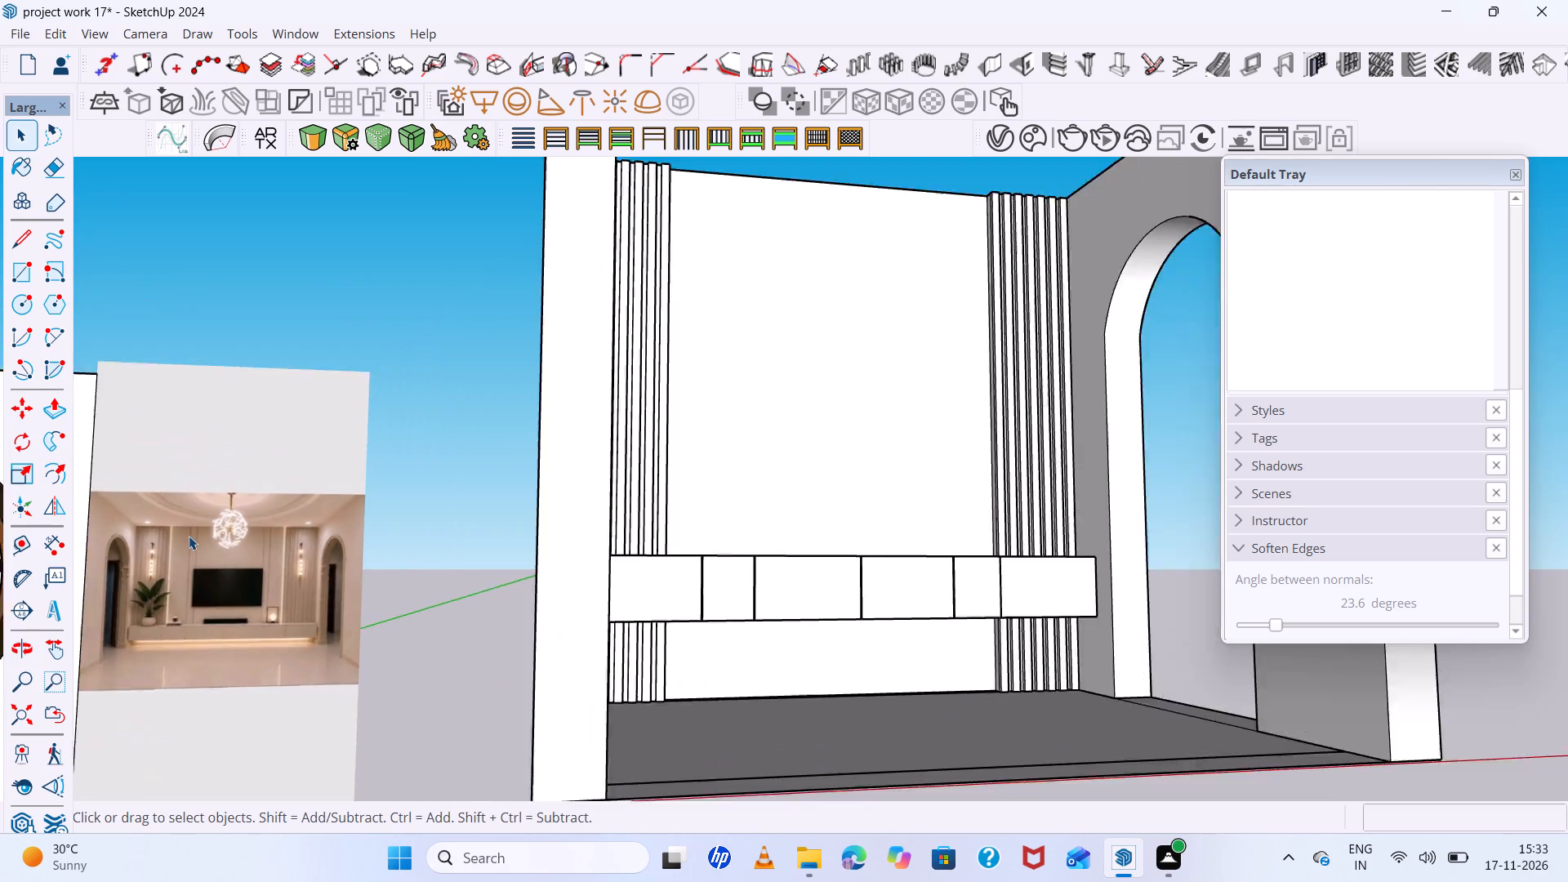
scroll(189, 536, down, 7)
middle_drag(189, 536, 140, 714)
scroll(132, 702, down, 5)
scroll(363, 272, up, 5)
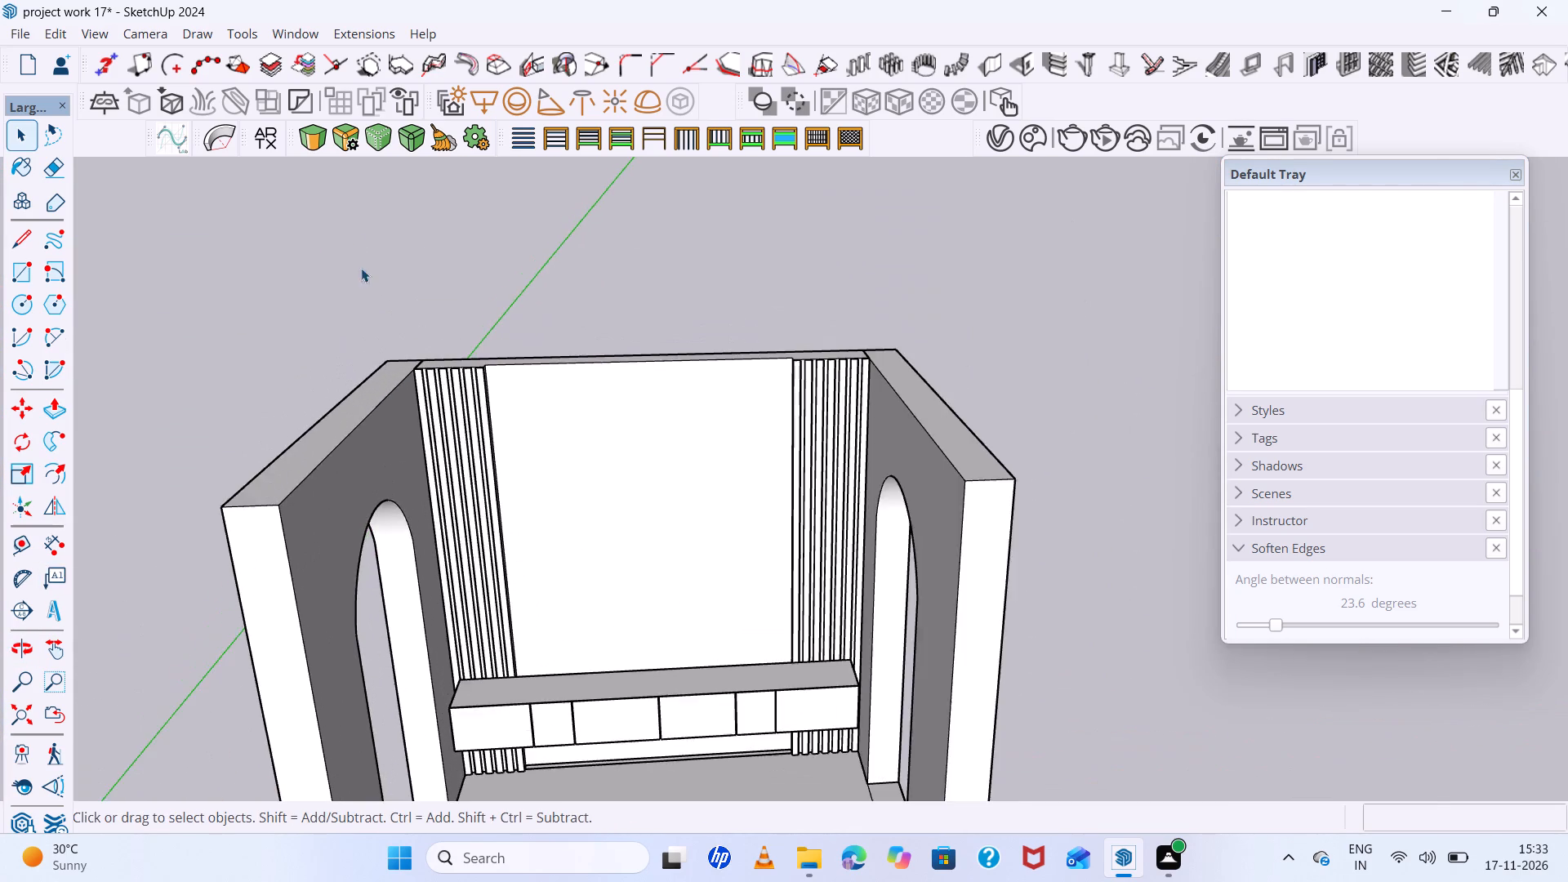
Inside the back-wall group, draw a vertical strip 1" by 7' 8" from the plain panel's top edge down to just above the cabinet, near the left slats.
scroll(361, 268, up, 5)
middle_drag(502, 376, 513, 452)
click(523, 436)
scroll(523, 435, up, 3)
double_click(523, 434)
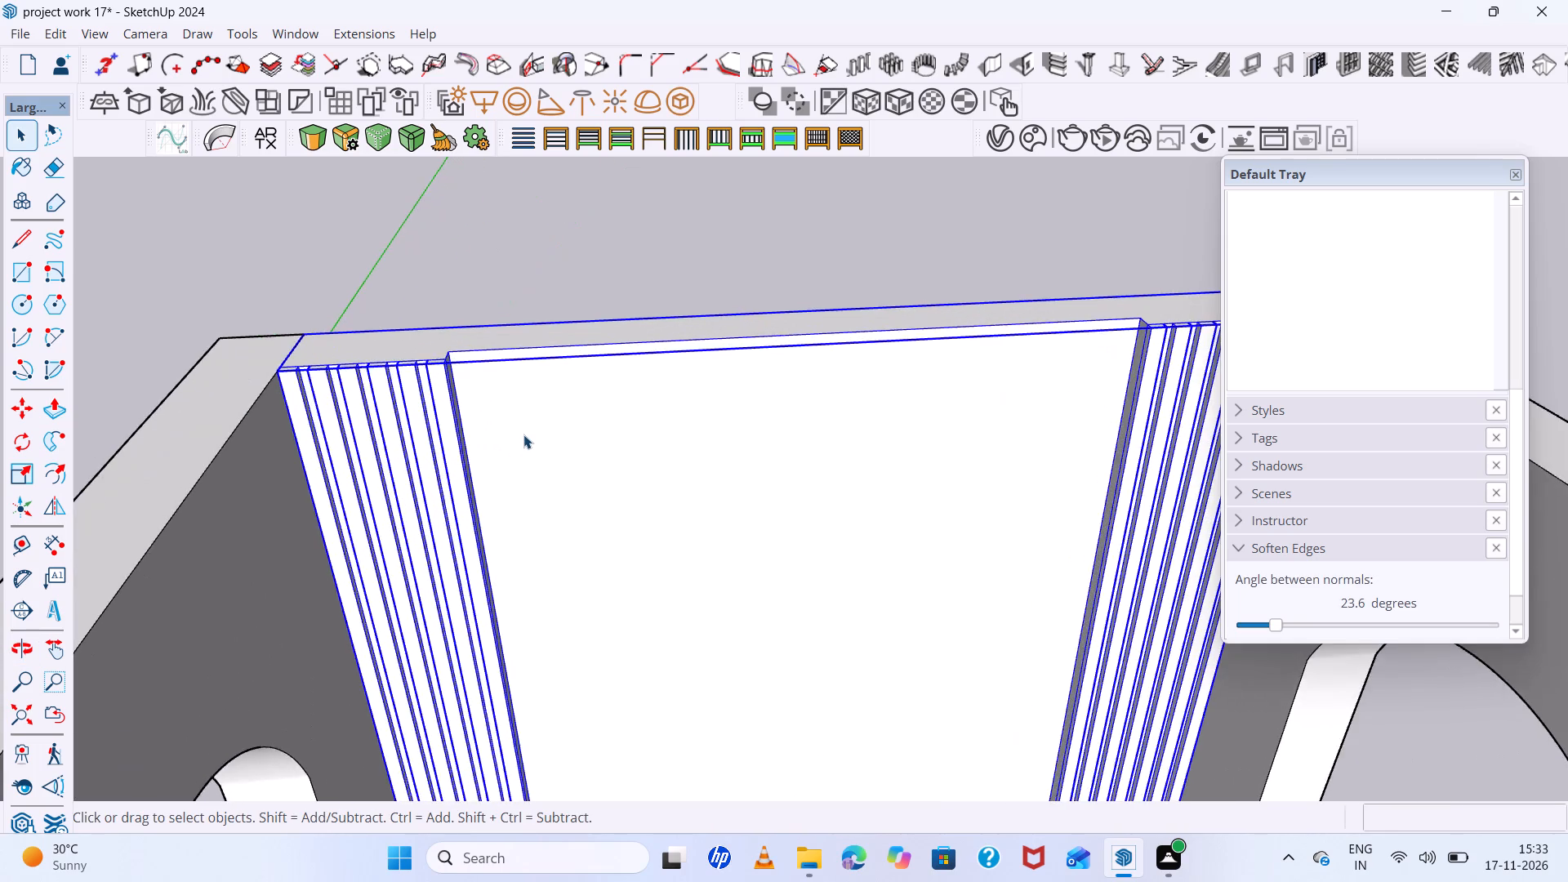
scroll(522, 430, up, 5)
click(522, 430)
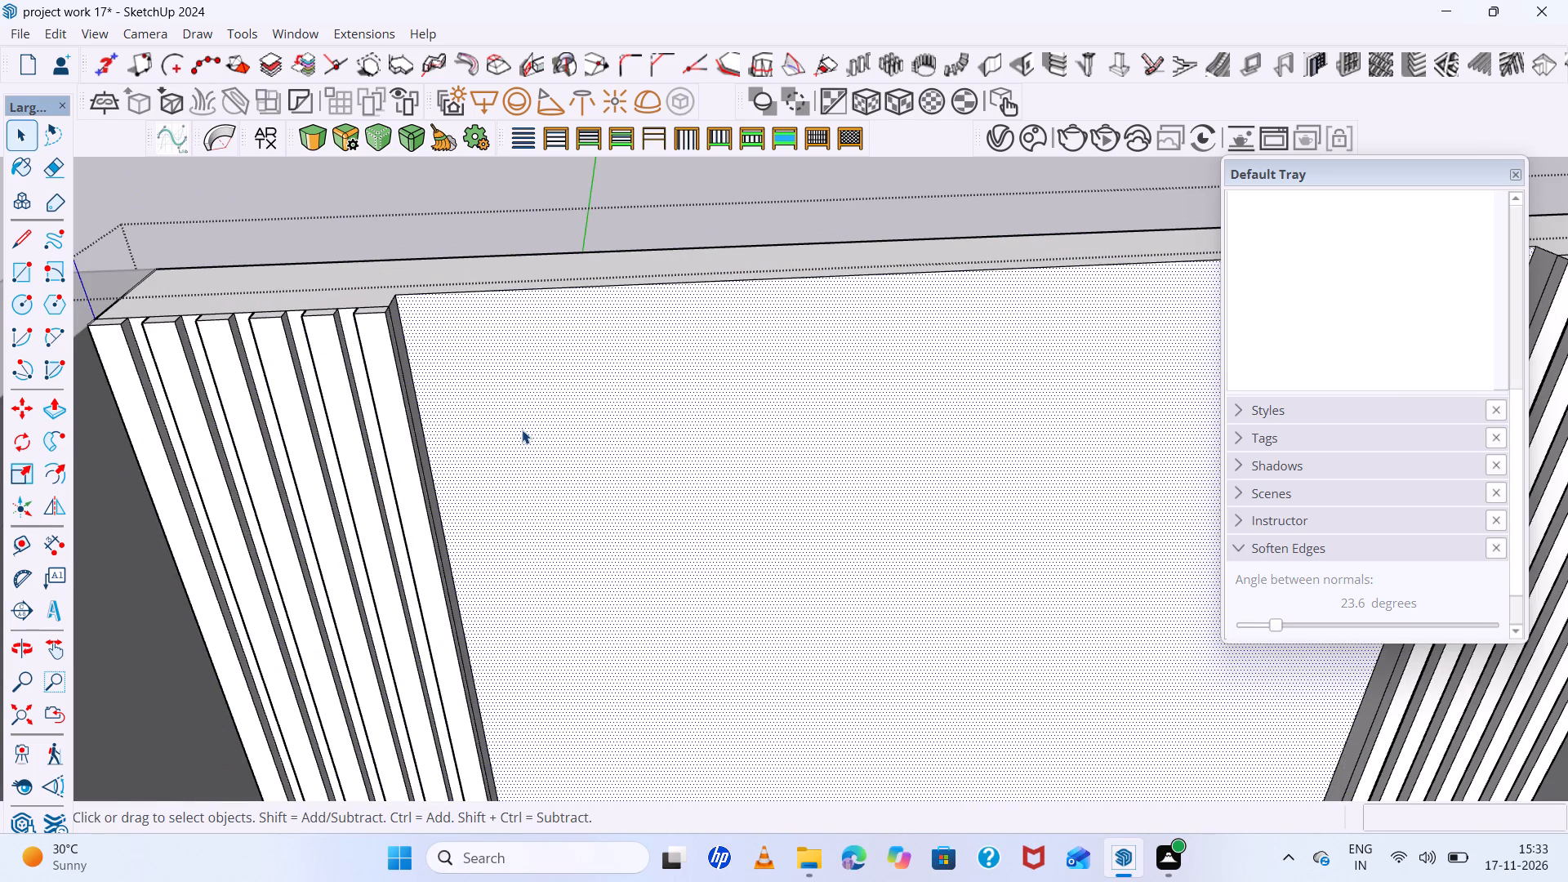
key(r)
click(577, 287)
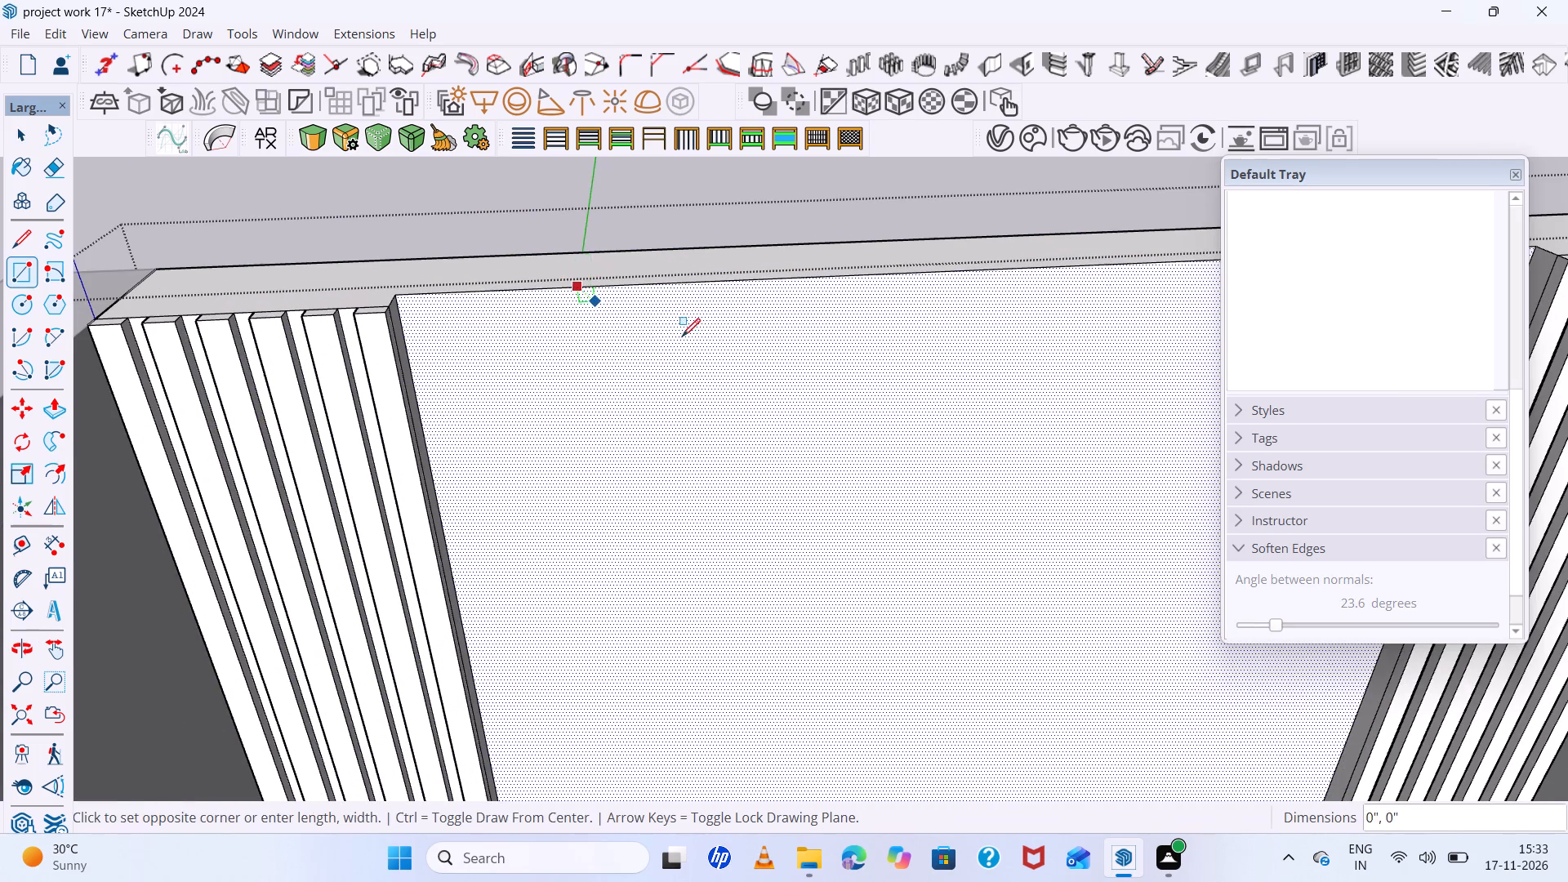
scroll(687, 344, down, 17)
scroll(670, 500, up, 13)
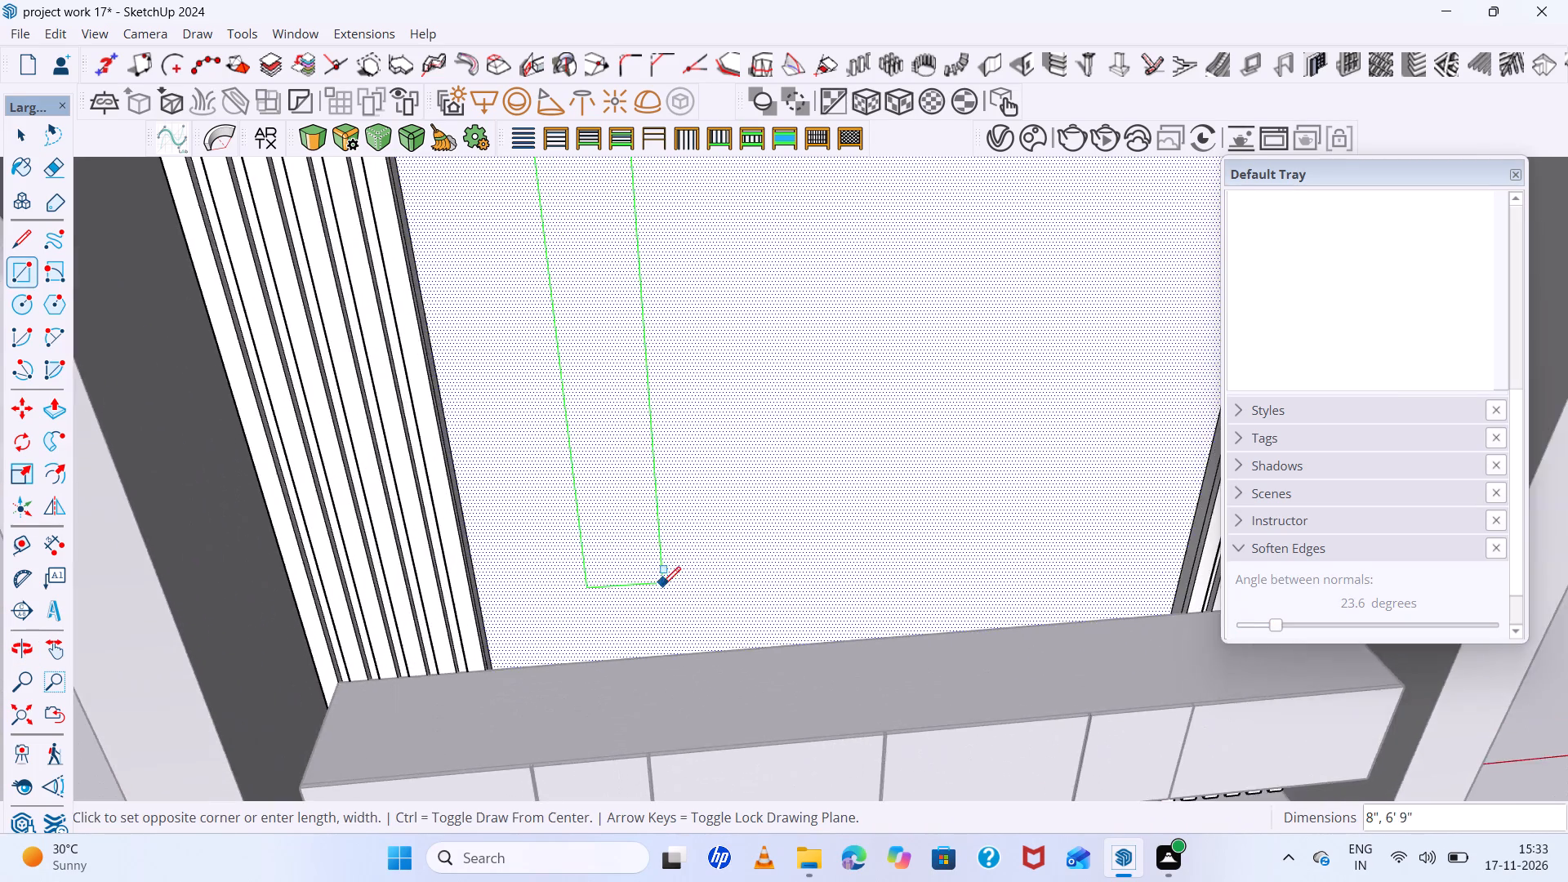
middle_drag(648, 599, 541, 671)
scroll(658, 601, up, 11)
scroll(569, 612, up, 3)
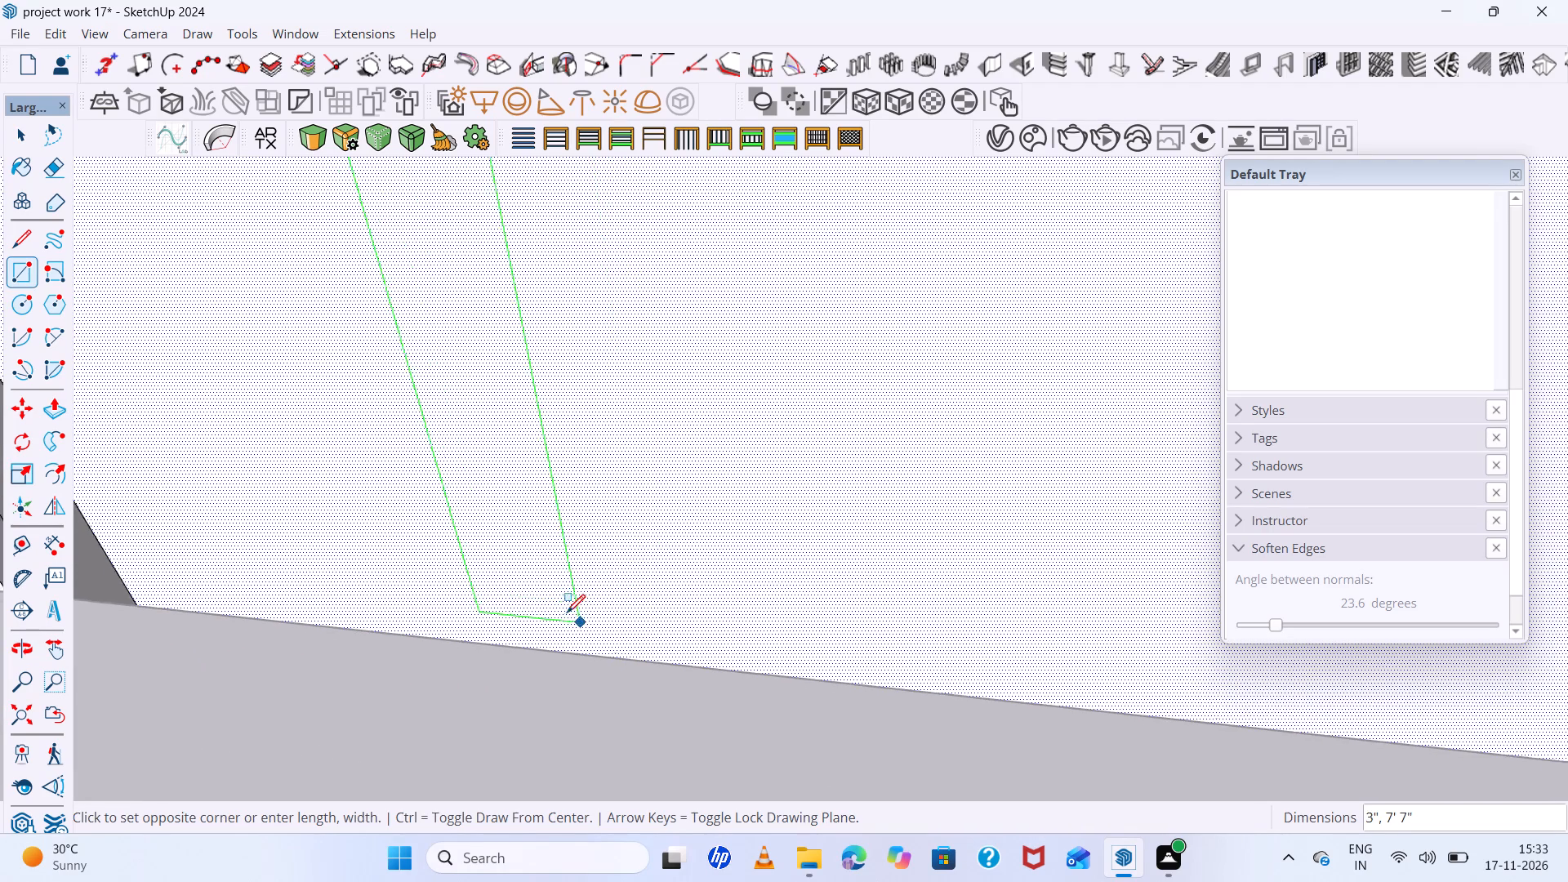
scroll(567, 612, up, 3)
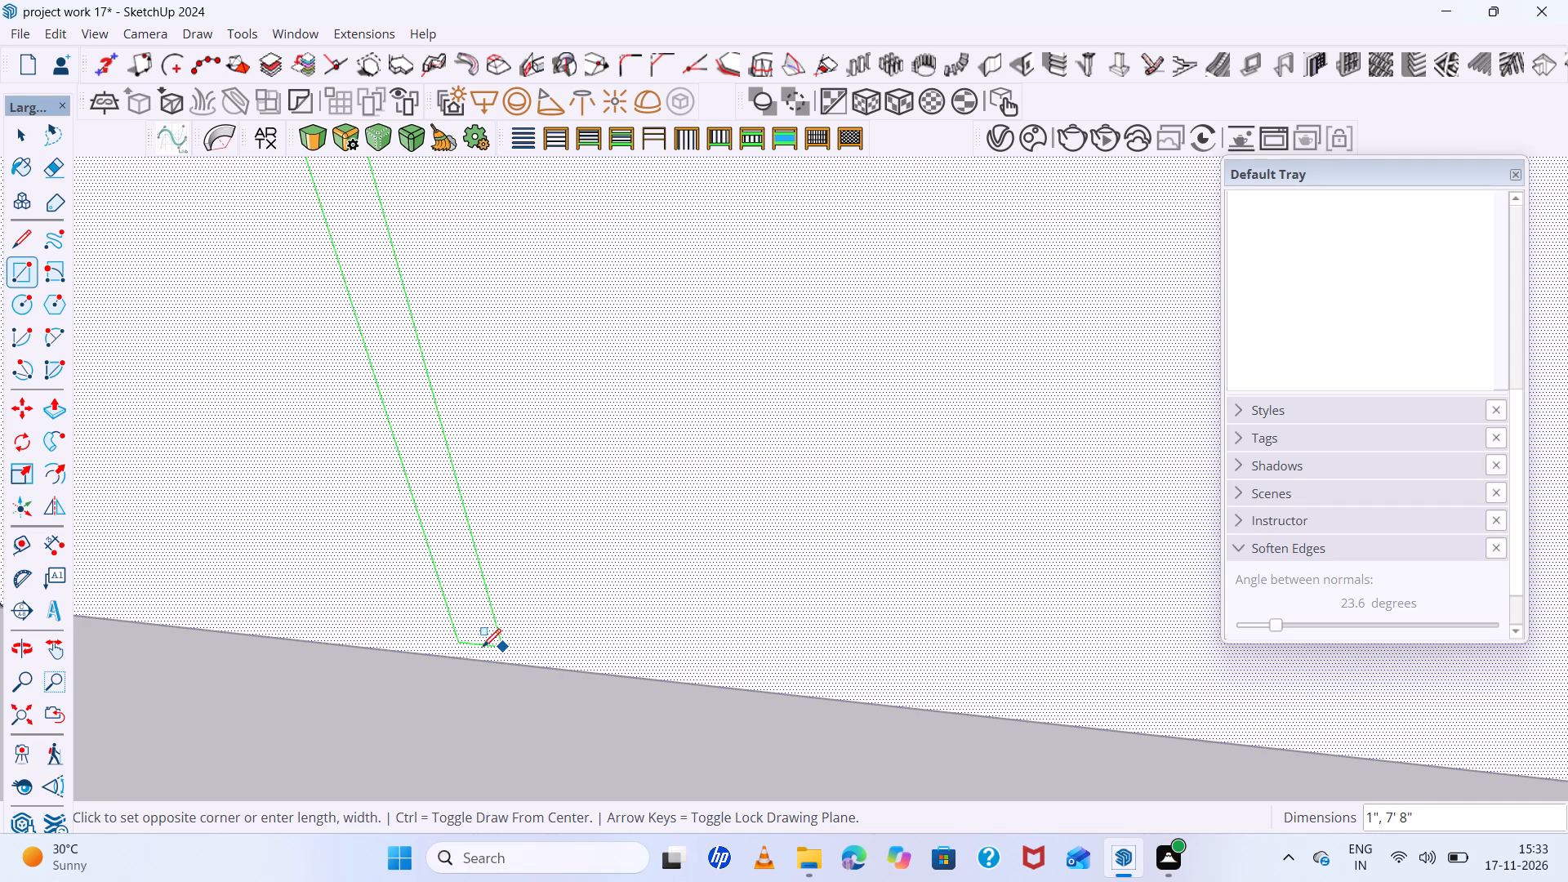
click(479, 641)
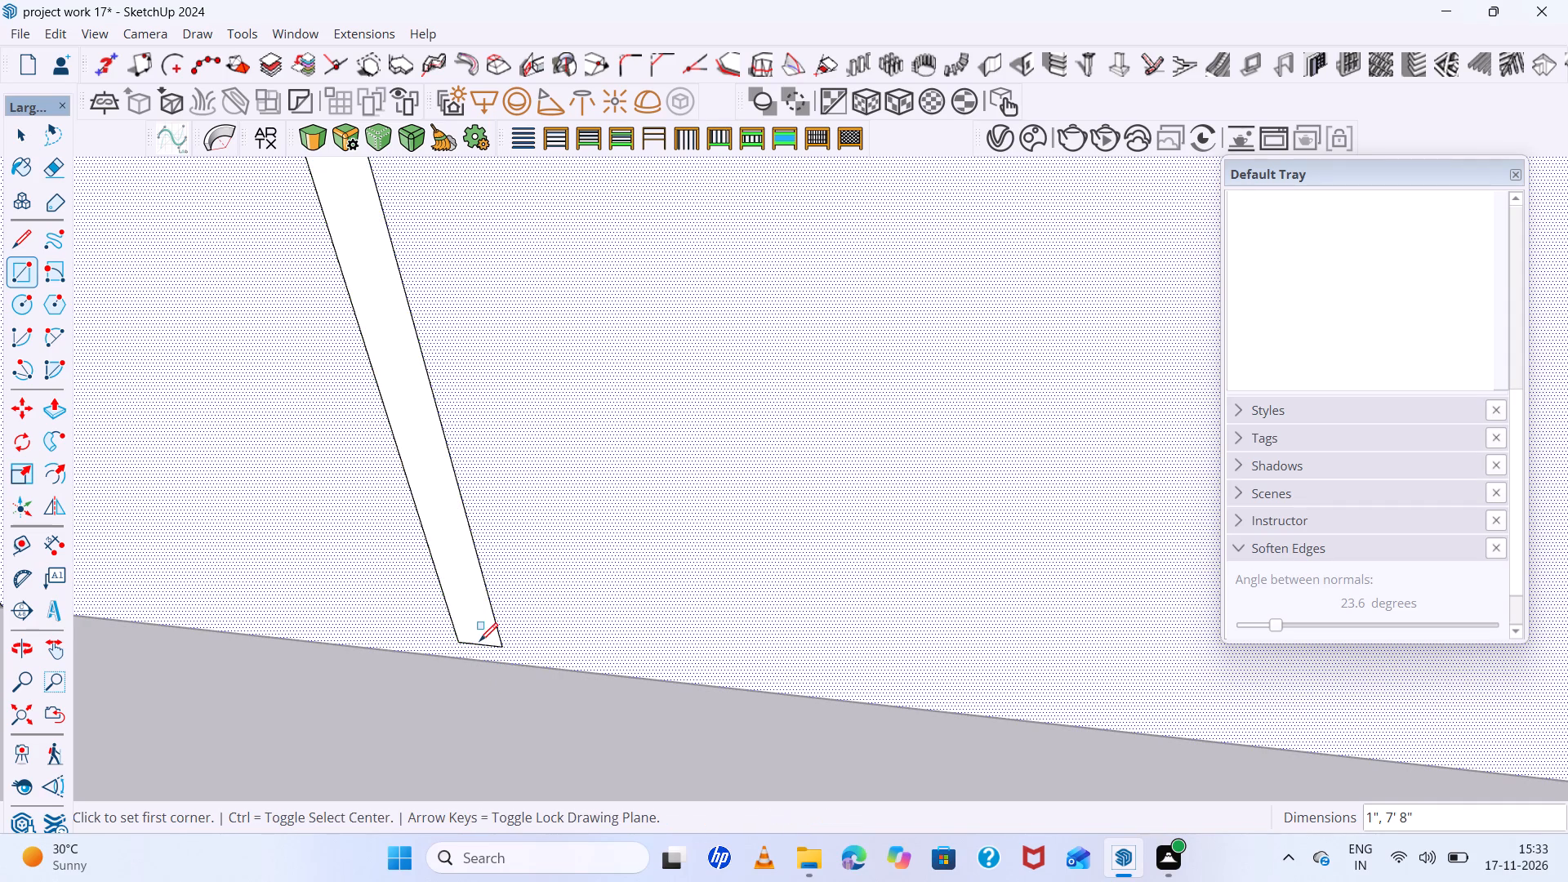
scroll(503, 655, down, 20)
scroll(503, 655, down, 13)
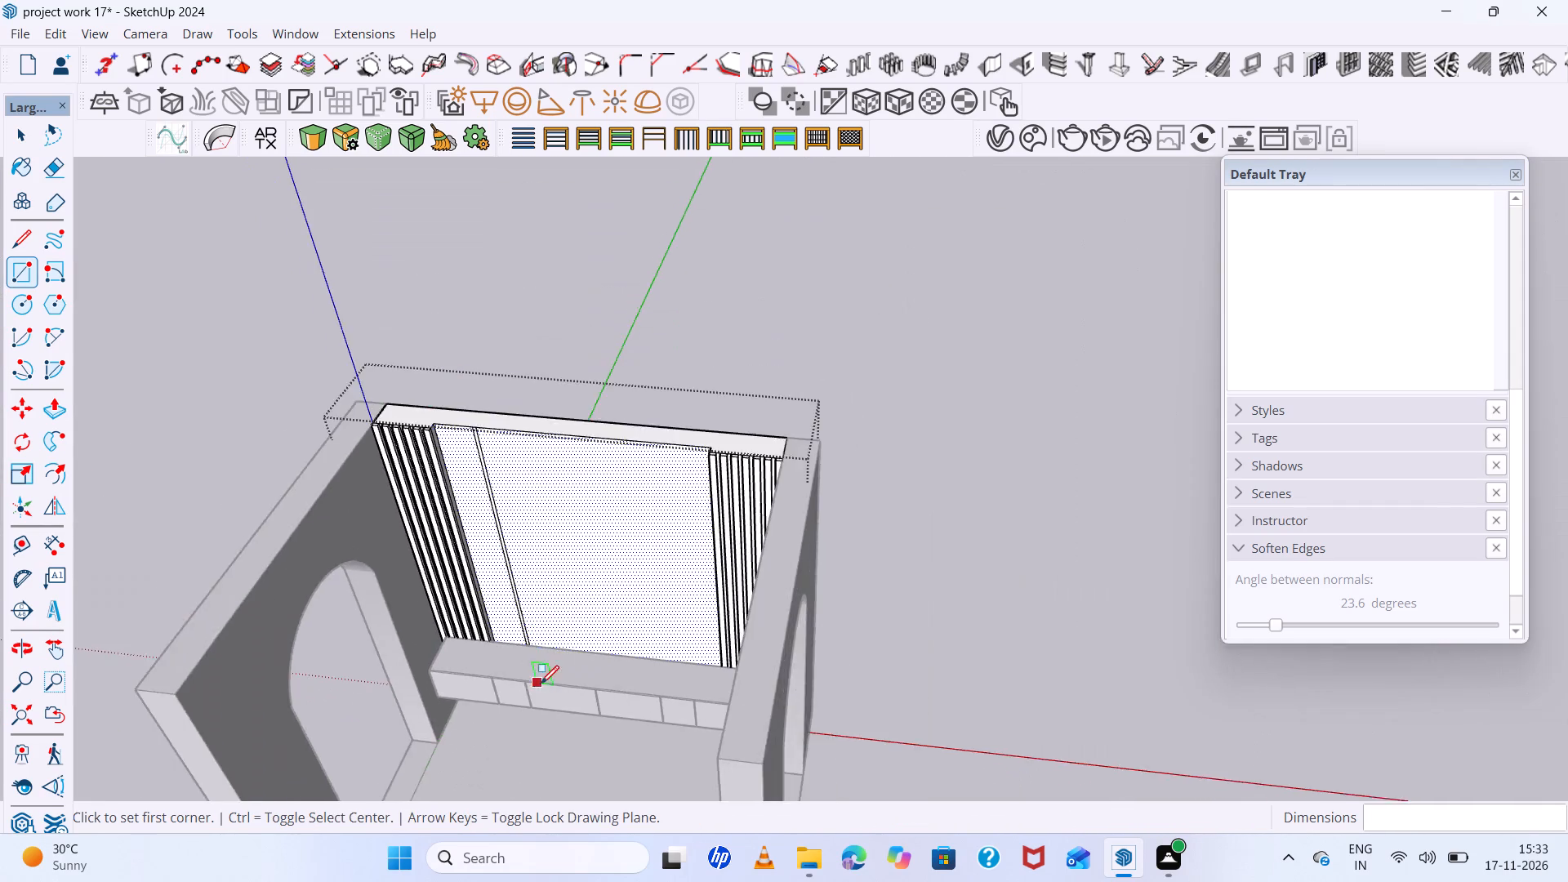
Copy the narrow vertical strip 11" along the plain back panel toward the right slats.
middle_drag(541, 684, 659, 558)
scroll(440, 394, up, 13)
scroll(465, 377, down, 12)
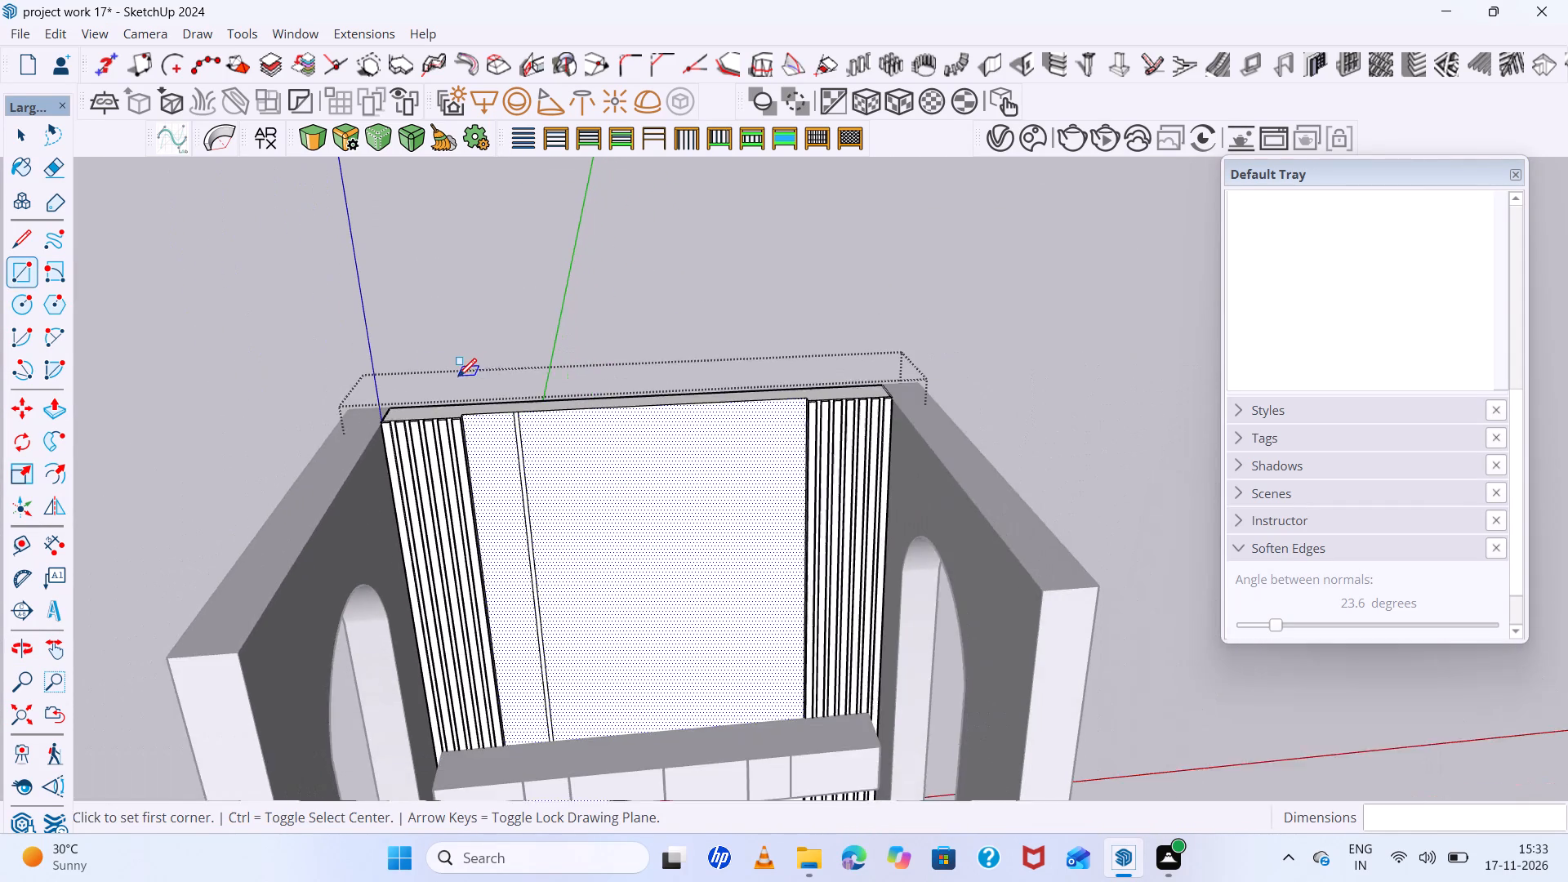
scroll(550, 455, up, 4)
key(space)
scroll(491, 408, up, 8)
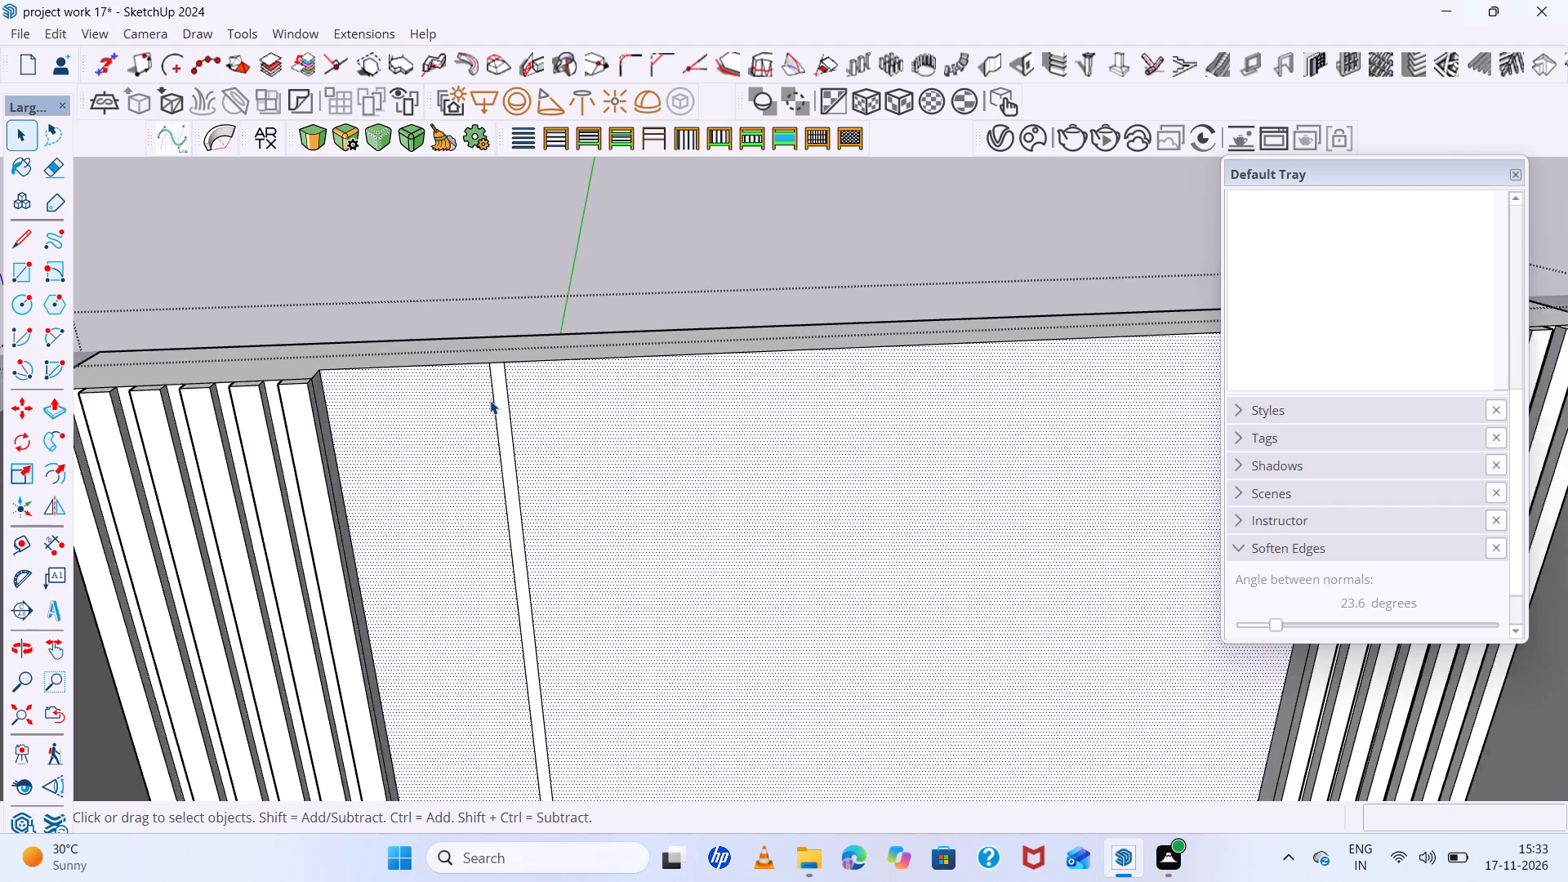
scroll(490, 400, down, 2)
click(501, 391)
key(m)
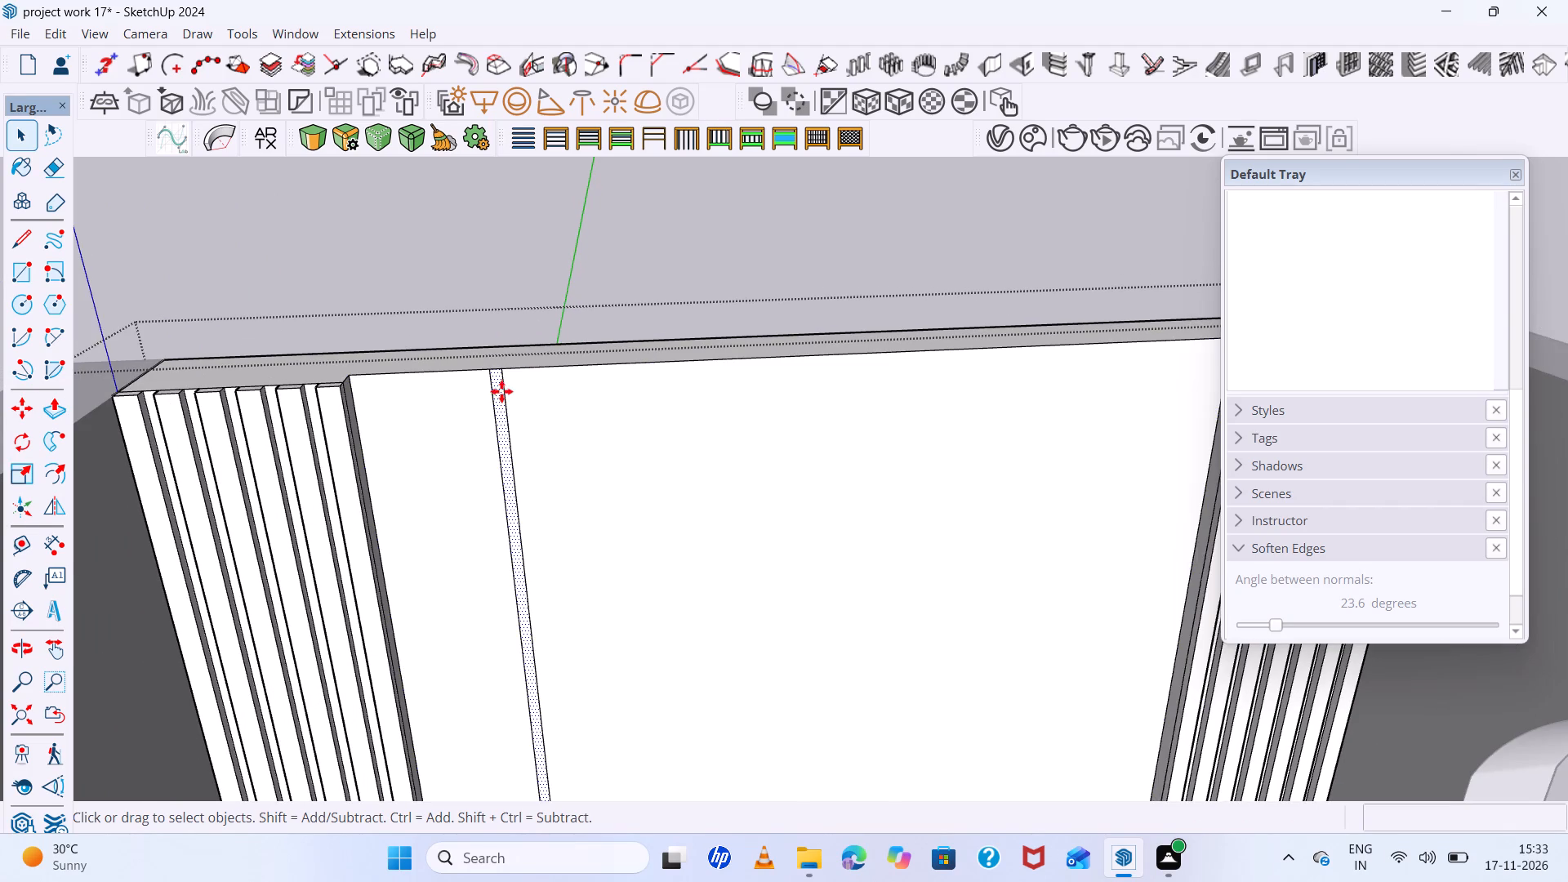
scroll(502, 367, up, 5)
click(482, 370)
scroll(568, 387, down, 6)
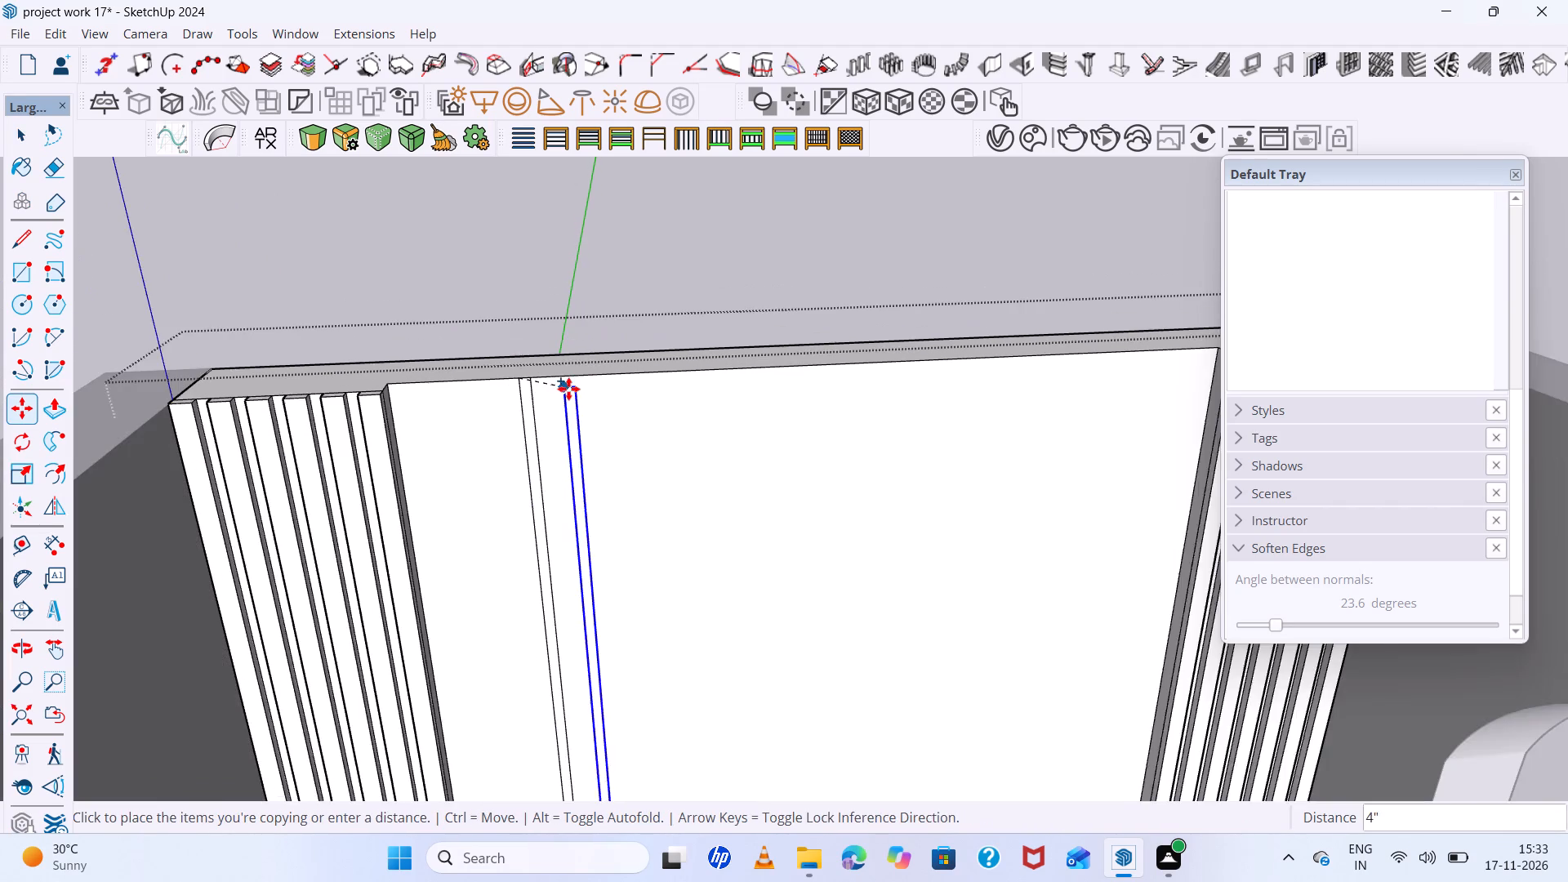
scroll(568, 389, down, 5)
scroll(604, 386, up, 4)
scroll(604, 385, down, 10)
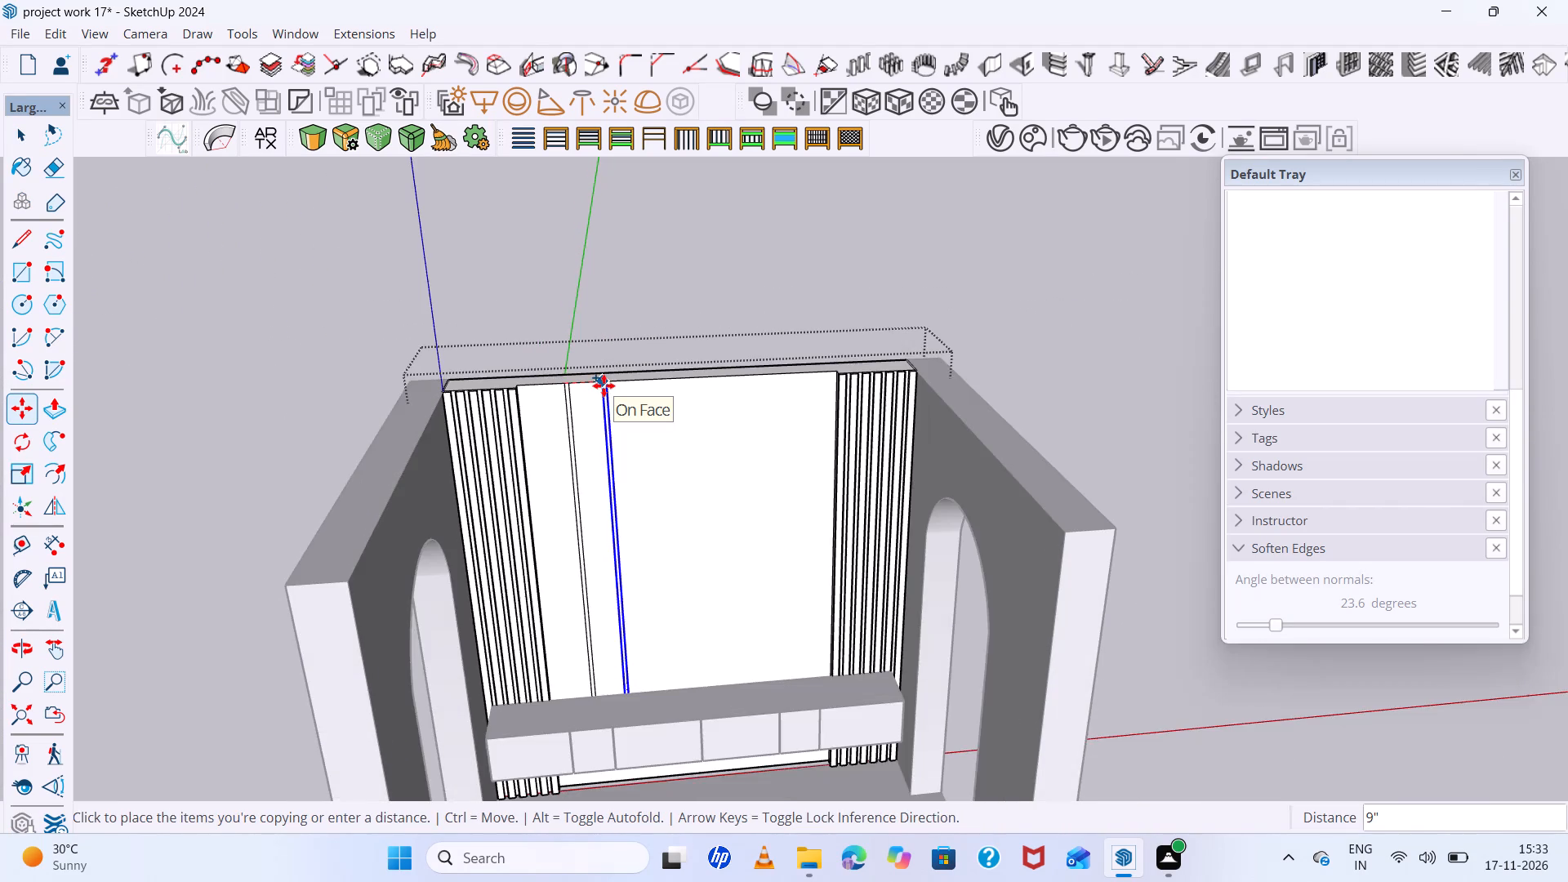
scroll(604, 385, up, 3)
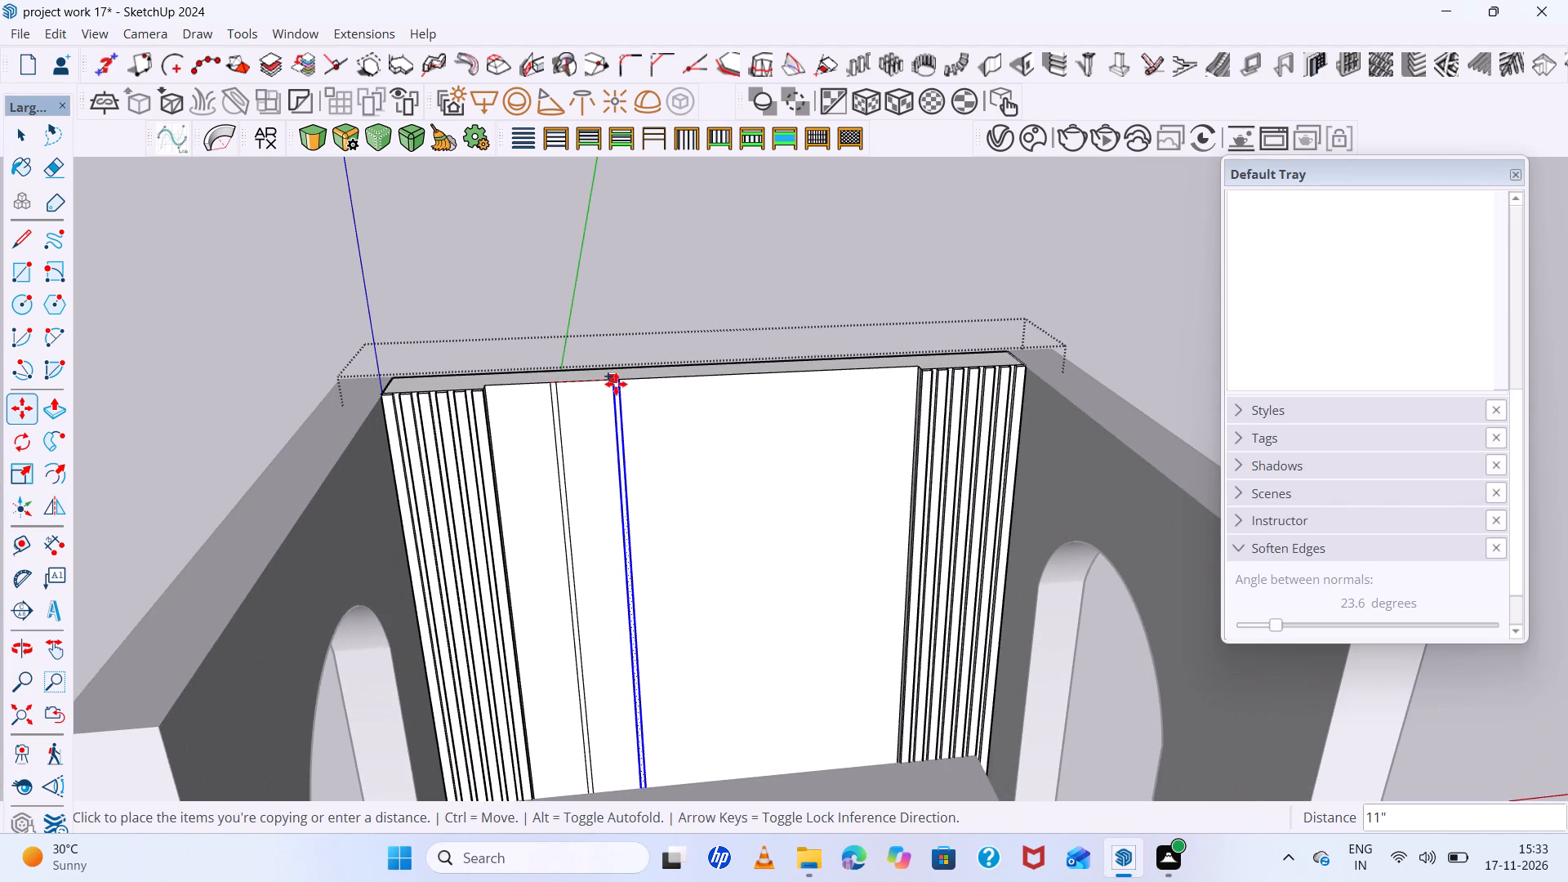
click(616, 384)
Copy the two narrow vertical strips together about 3' 5" along the plain back panel, placing the pair near the right slats.
scroll(617, 405, up, 9)
key(space)
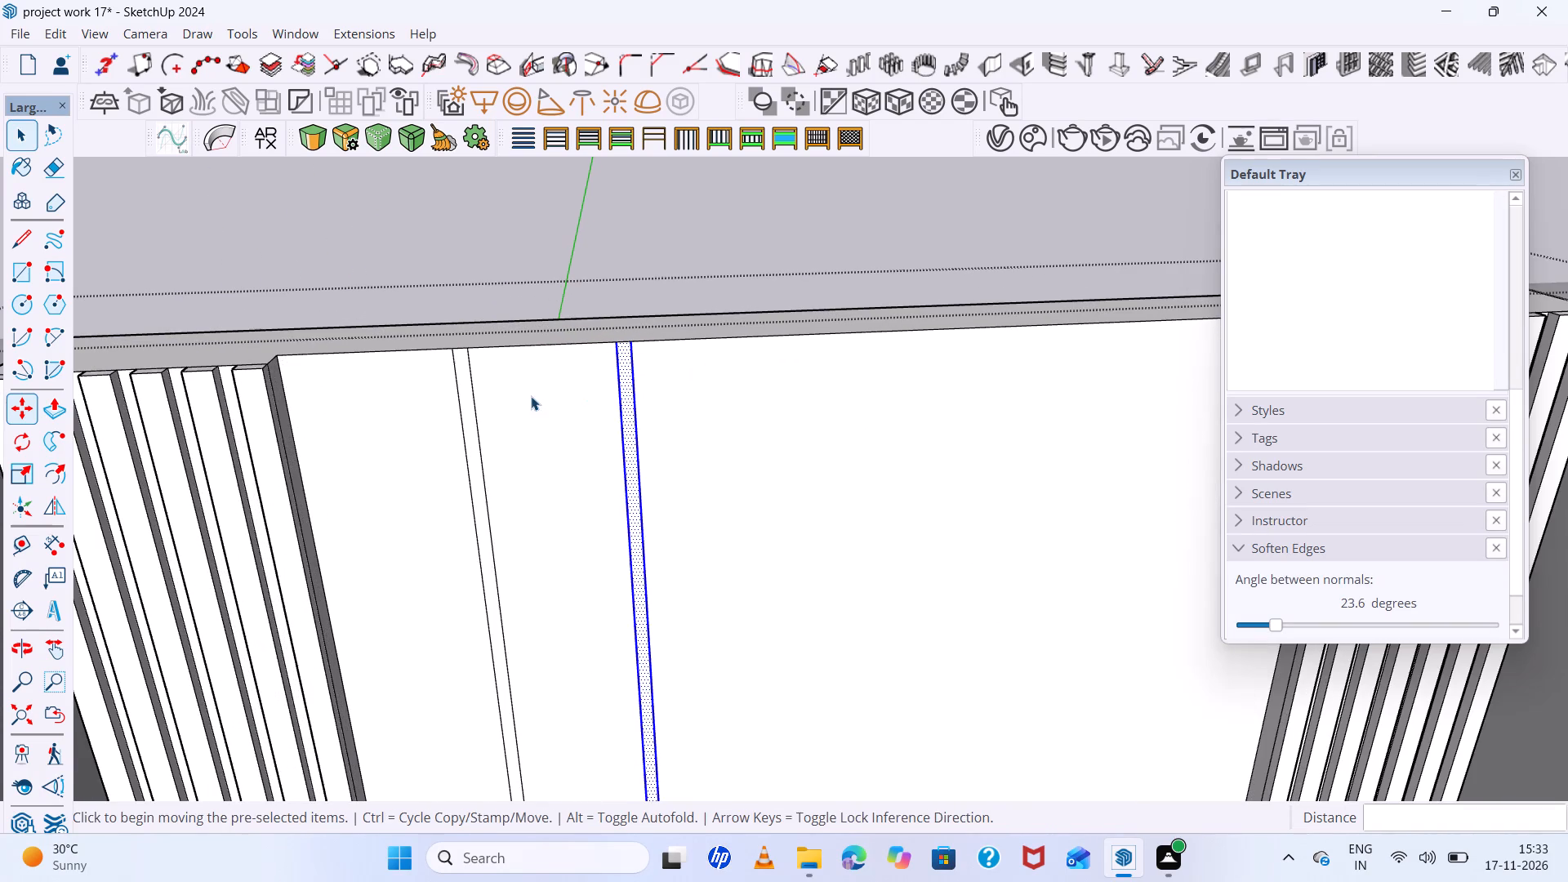
shift+click(464, 386)
shift+double_click(469, 389)
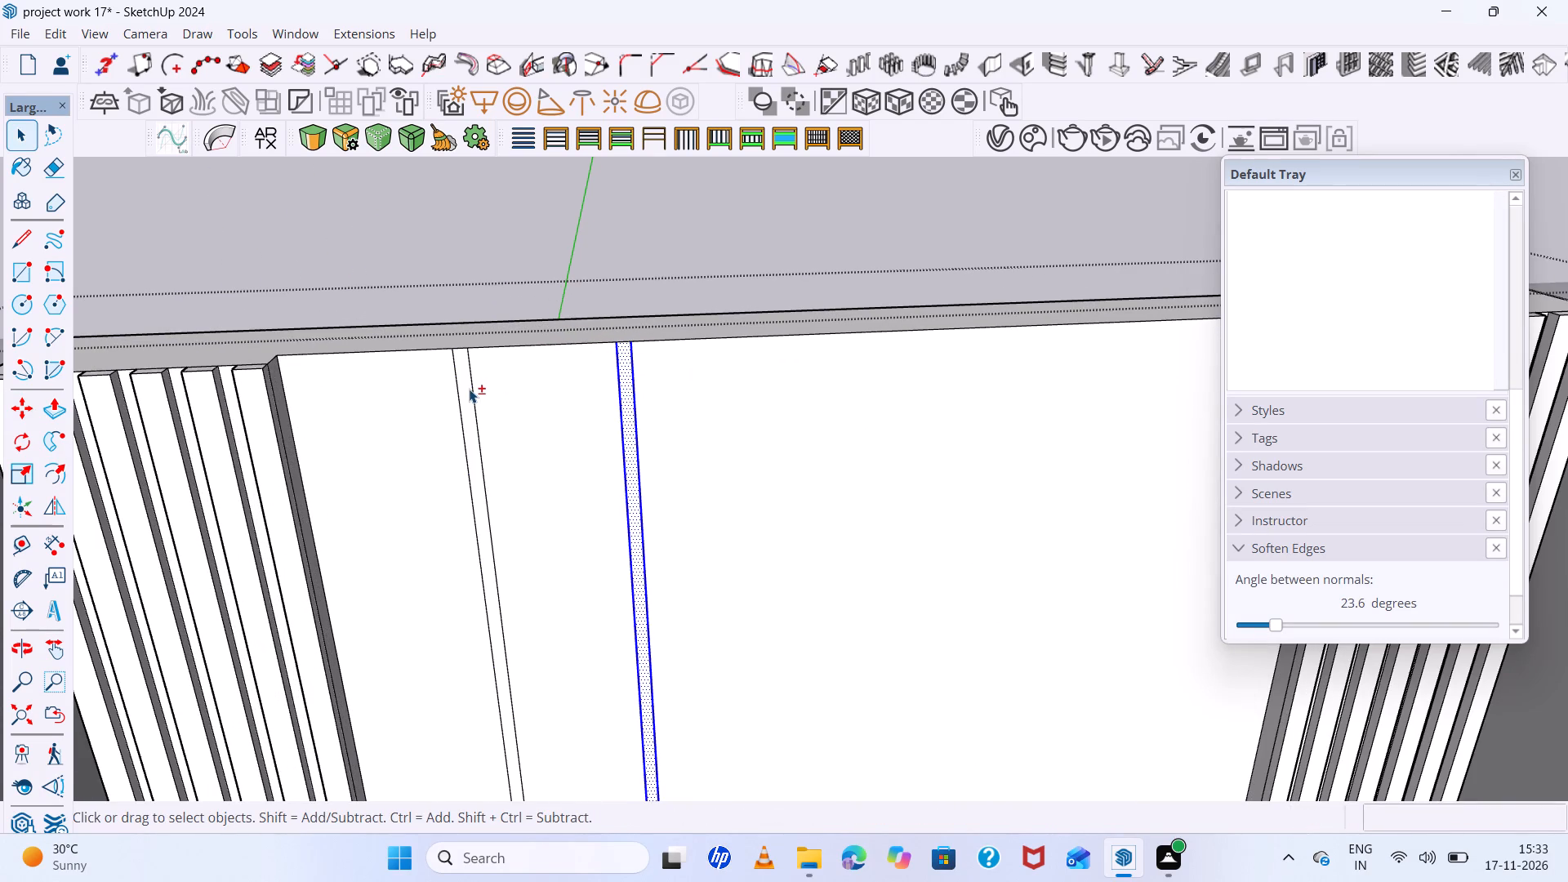
shift+click(469, 389)
scroll(469, 389, up, 4)
click(469, 389)
triple_click(469, 389)
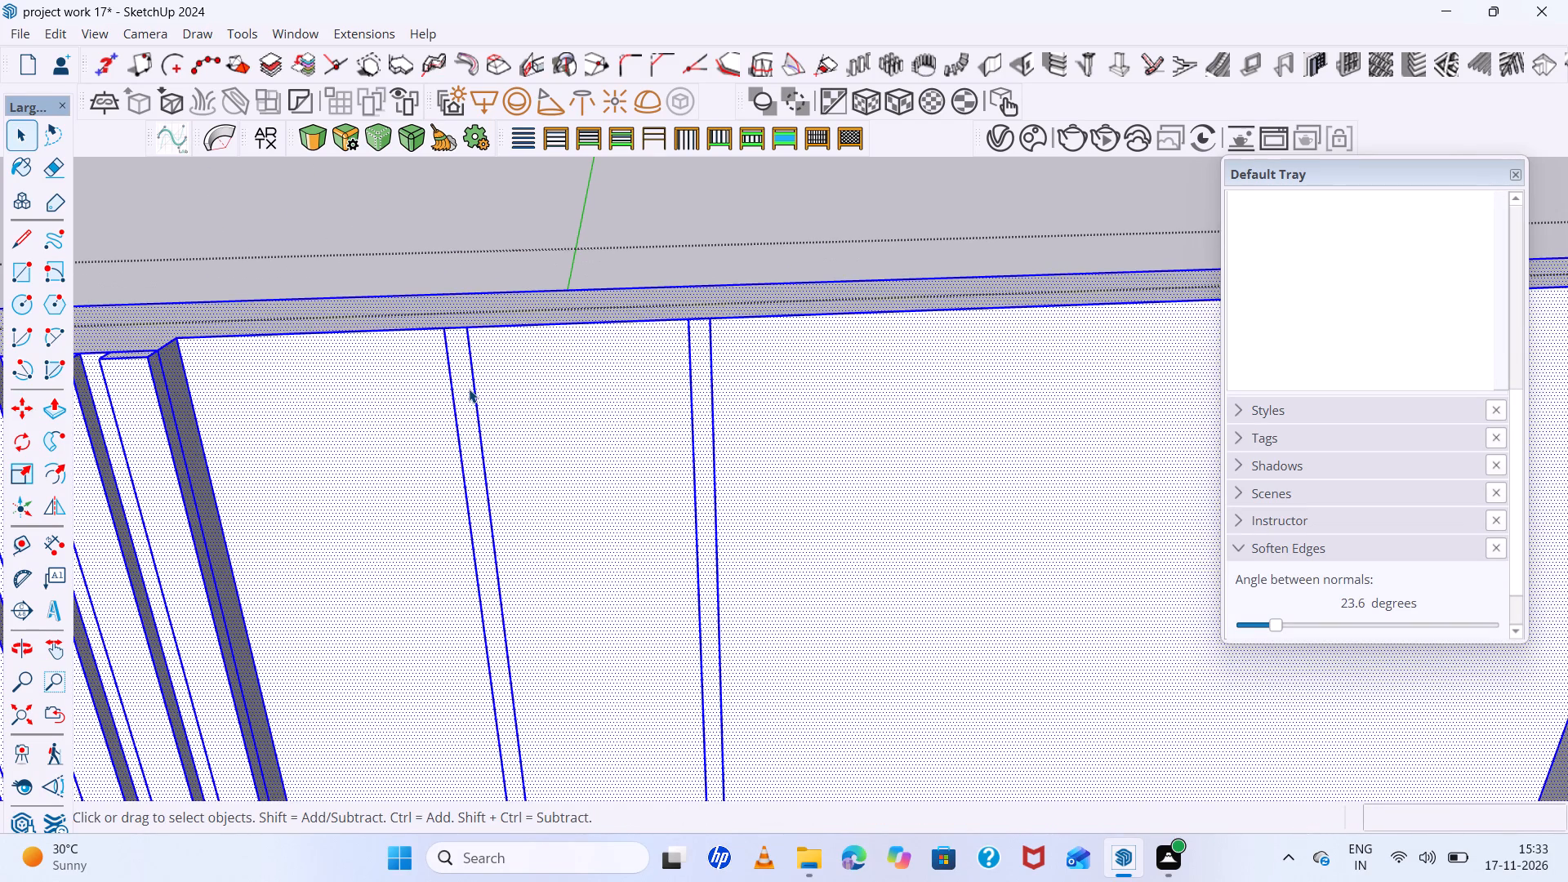
click(470, 390)
scroll(469, 390, up, 4)
double_click(469, 390)
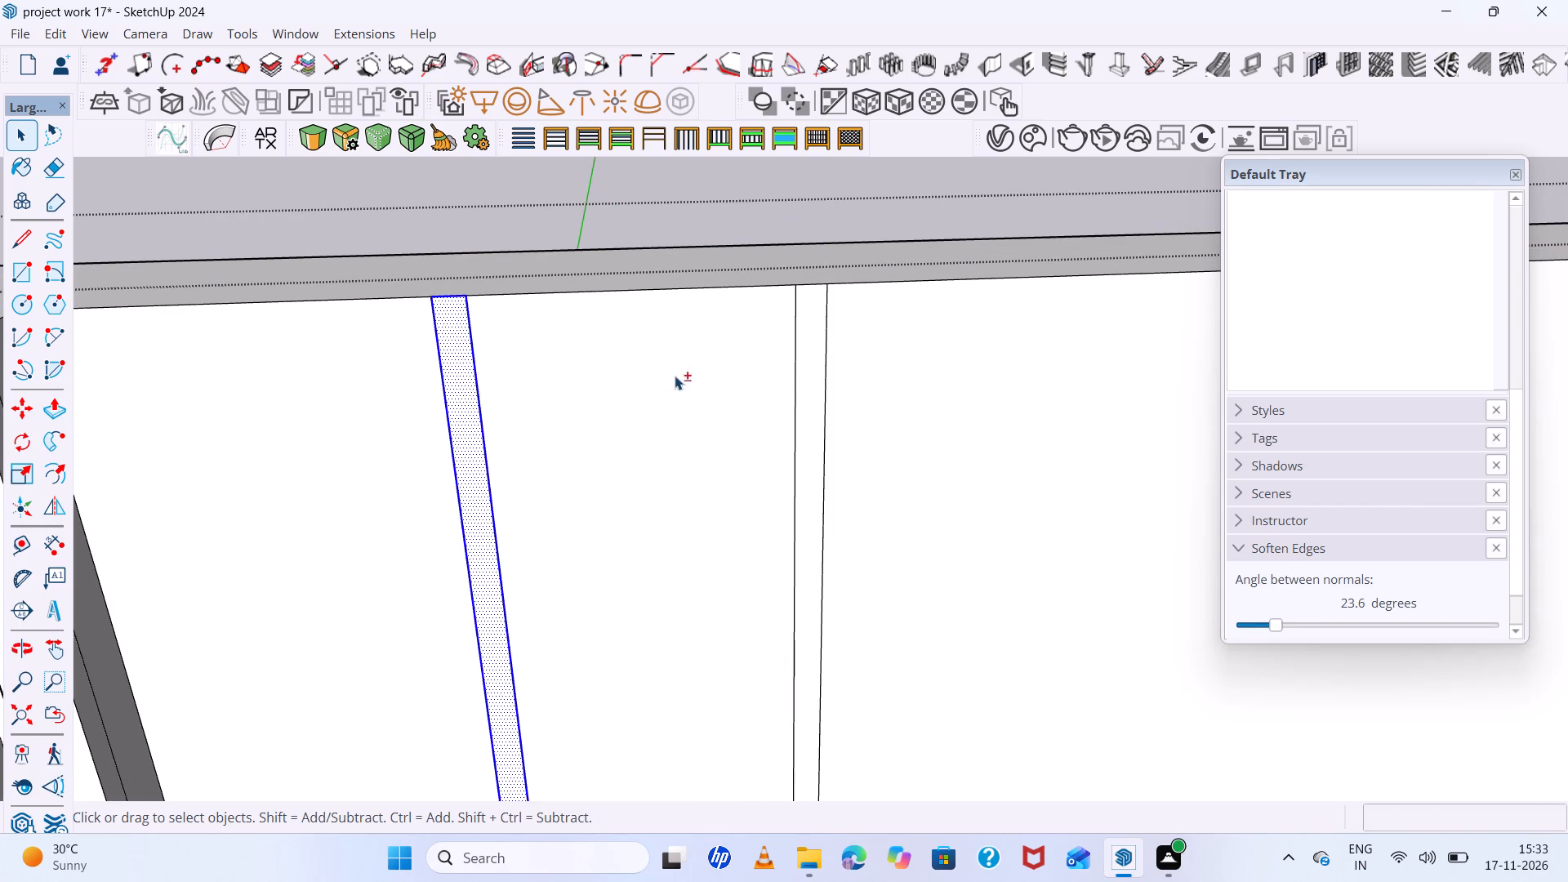
shift+double_click(811, 376)
scroll(587, 377, down, 5)
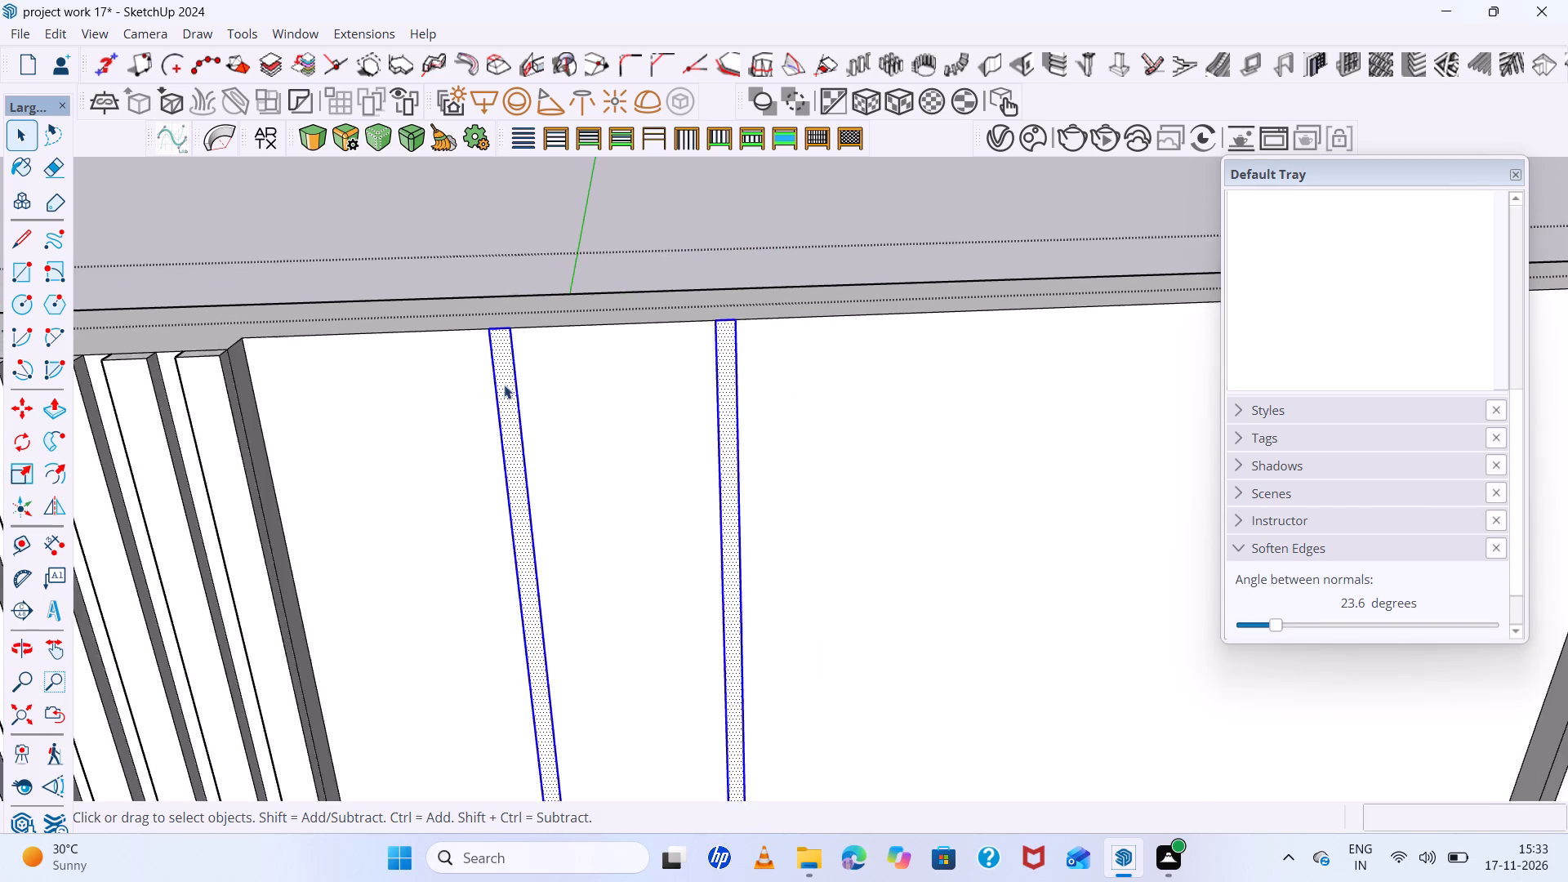
scroll(504, 385, down, 12)
middle_drag(476, 438, 429, 421)
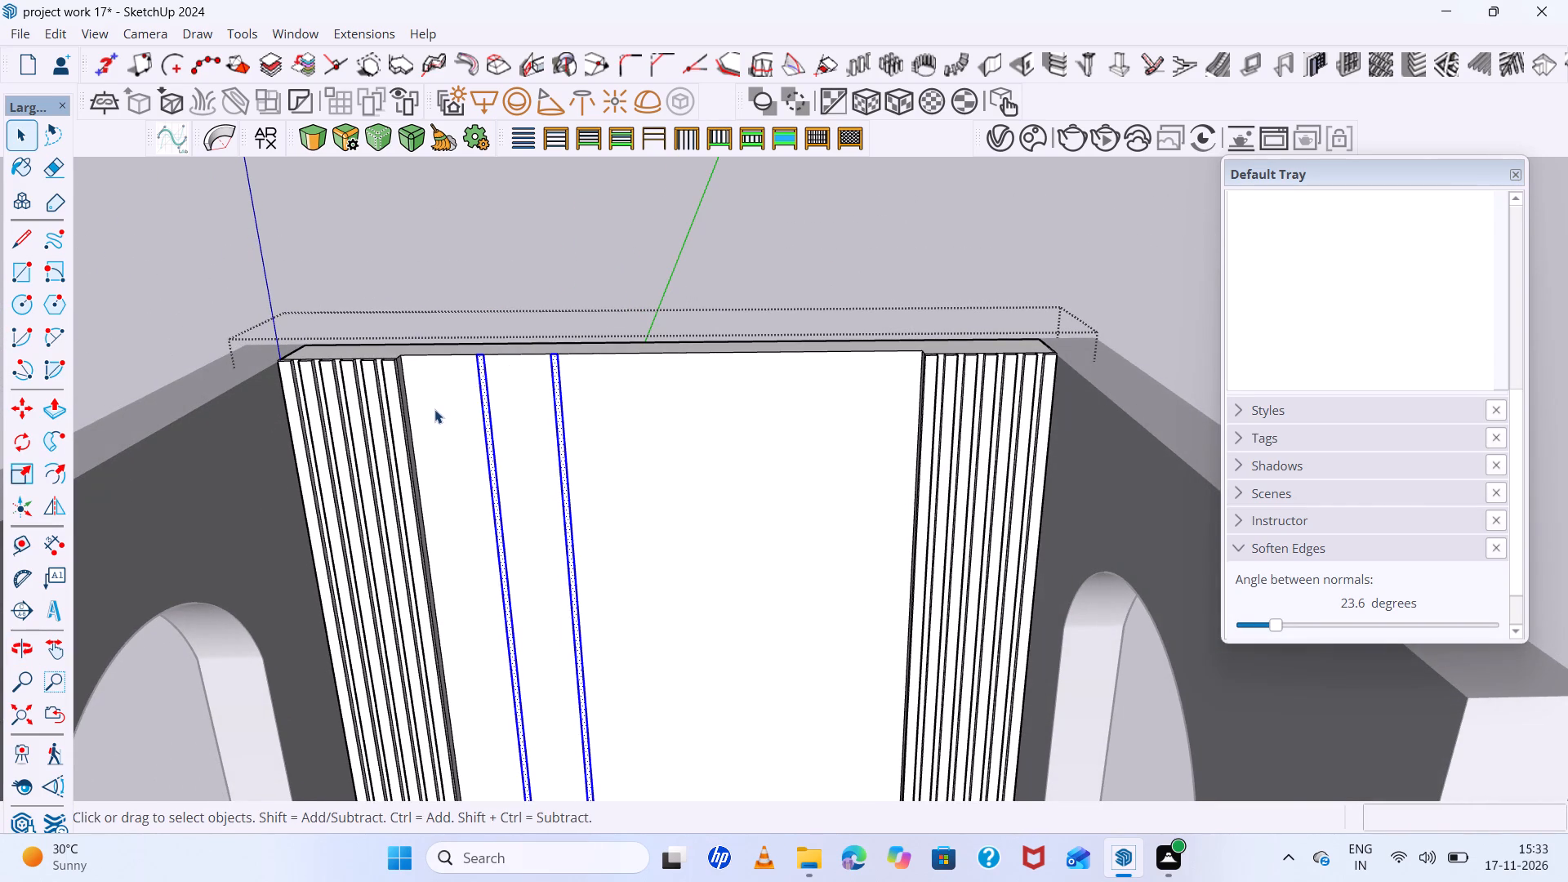
key(m)
scroll(485, 367, down, 5)
scroll(479, 366, up, 7)
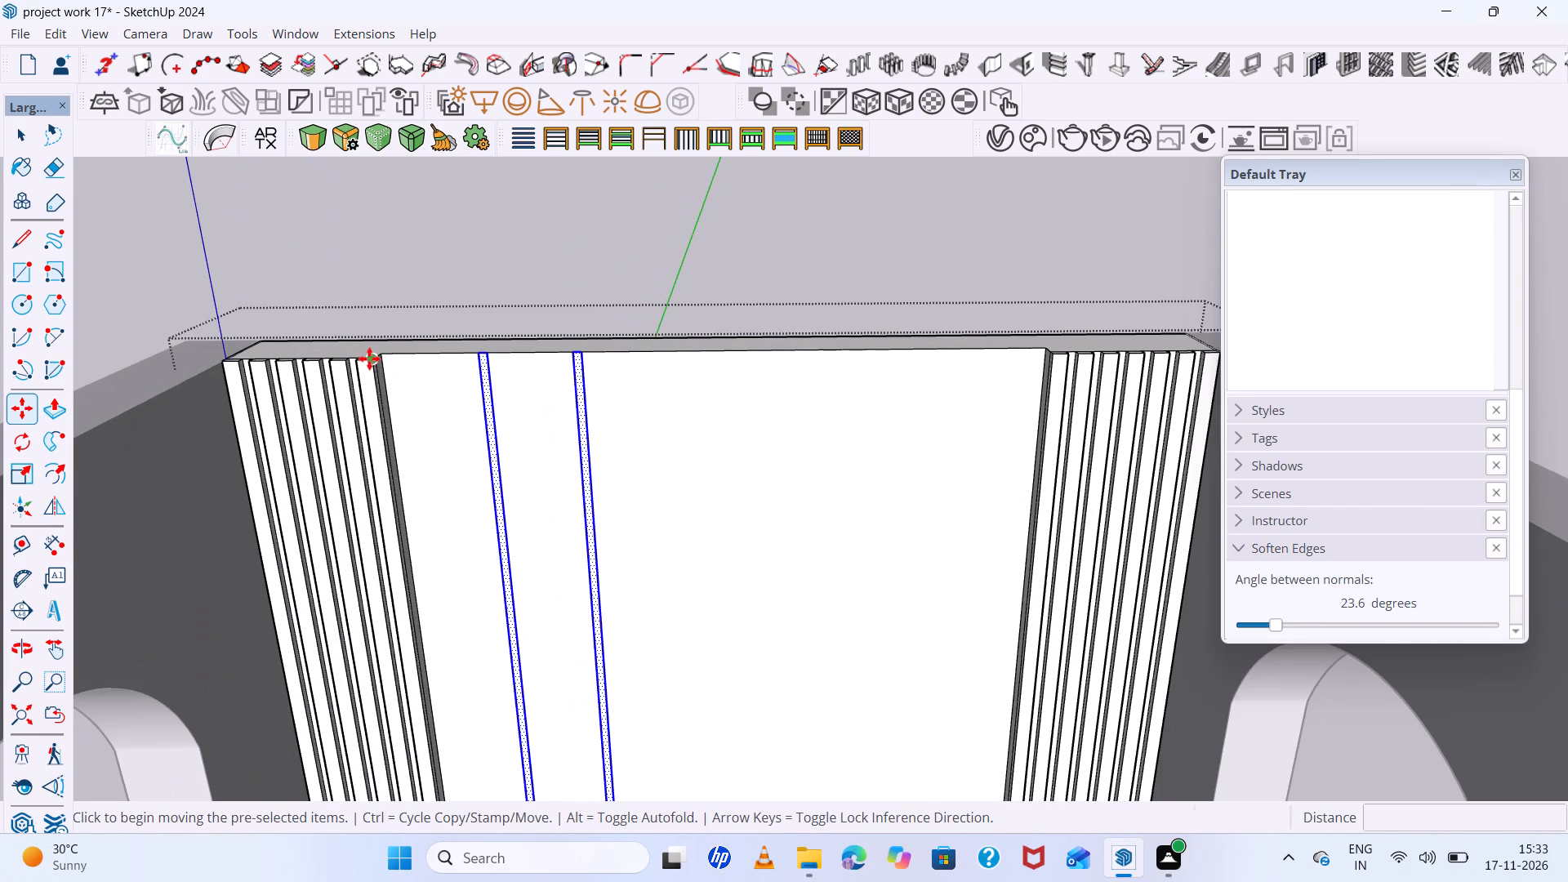
click(581, 350)
click(586, 354)
scroll(651, 391, down, 4)
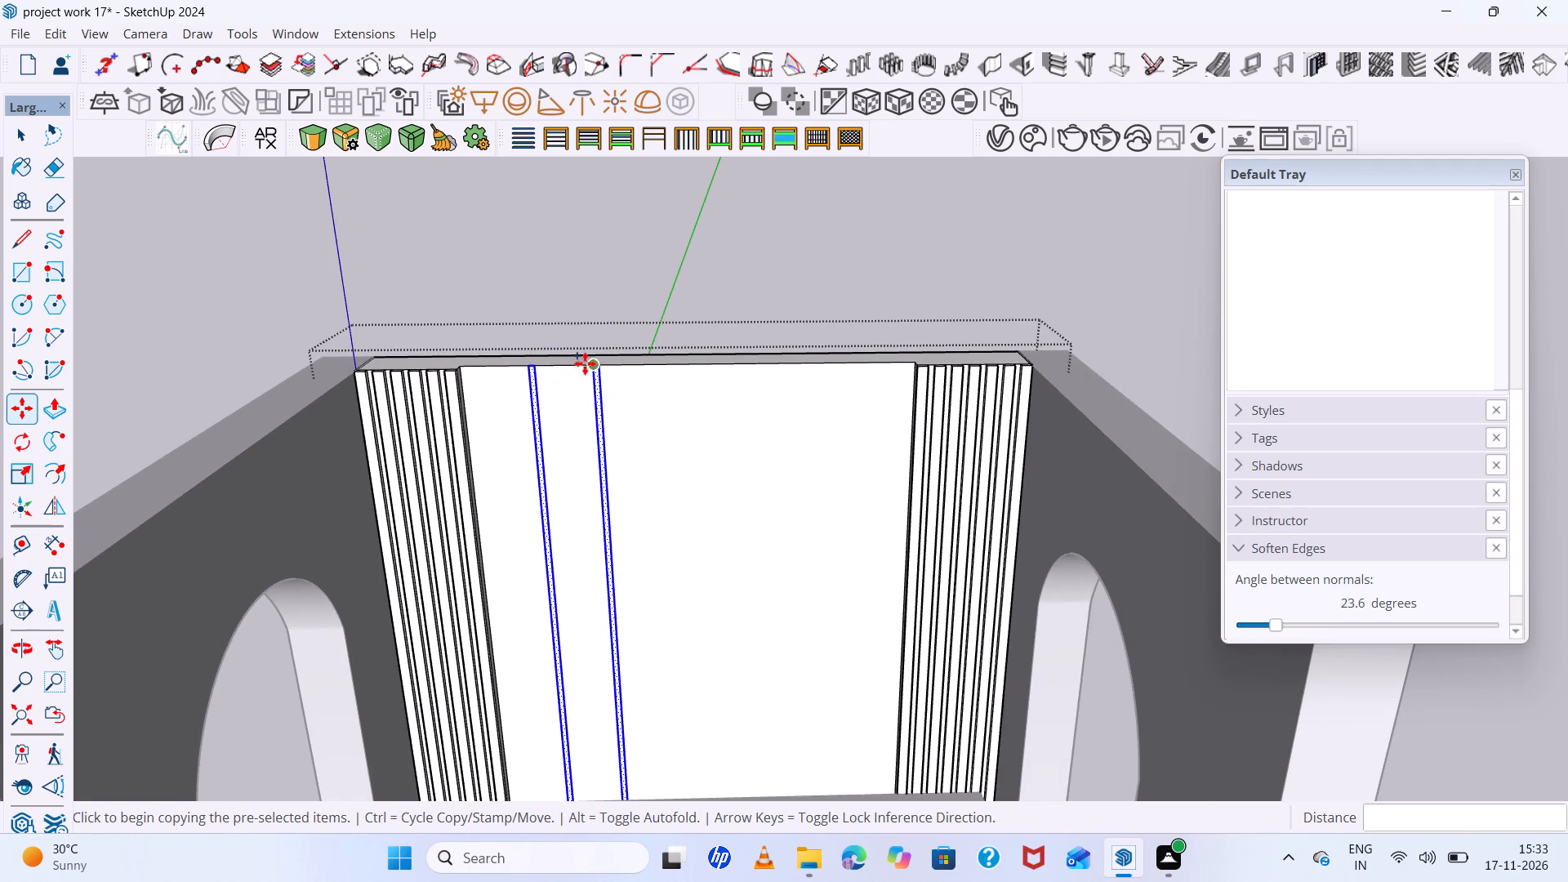
scroll(595, 362, up, 10)
click(602, 372)
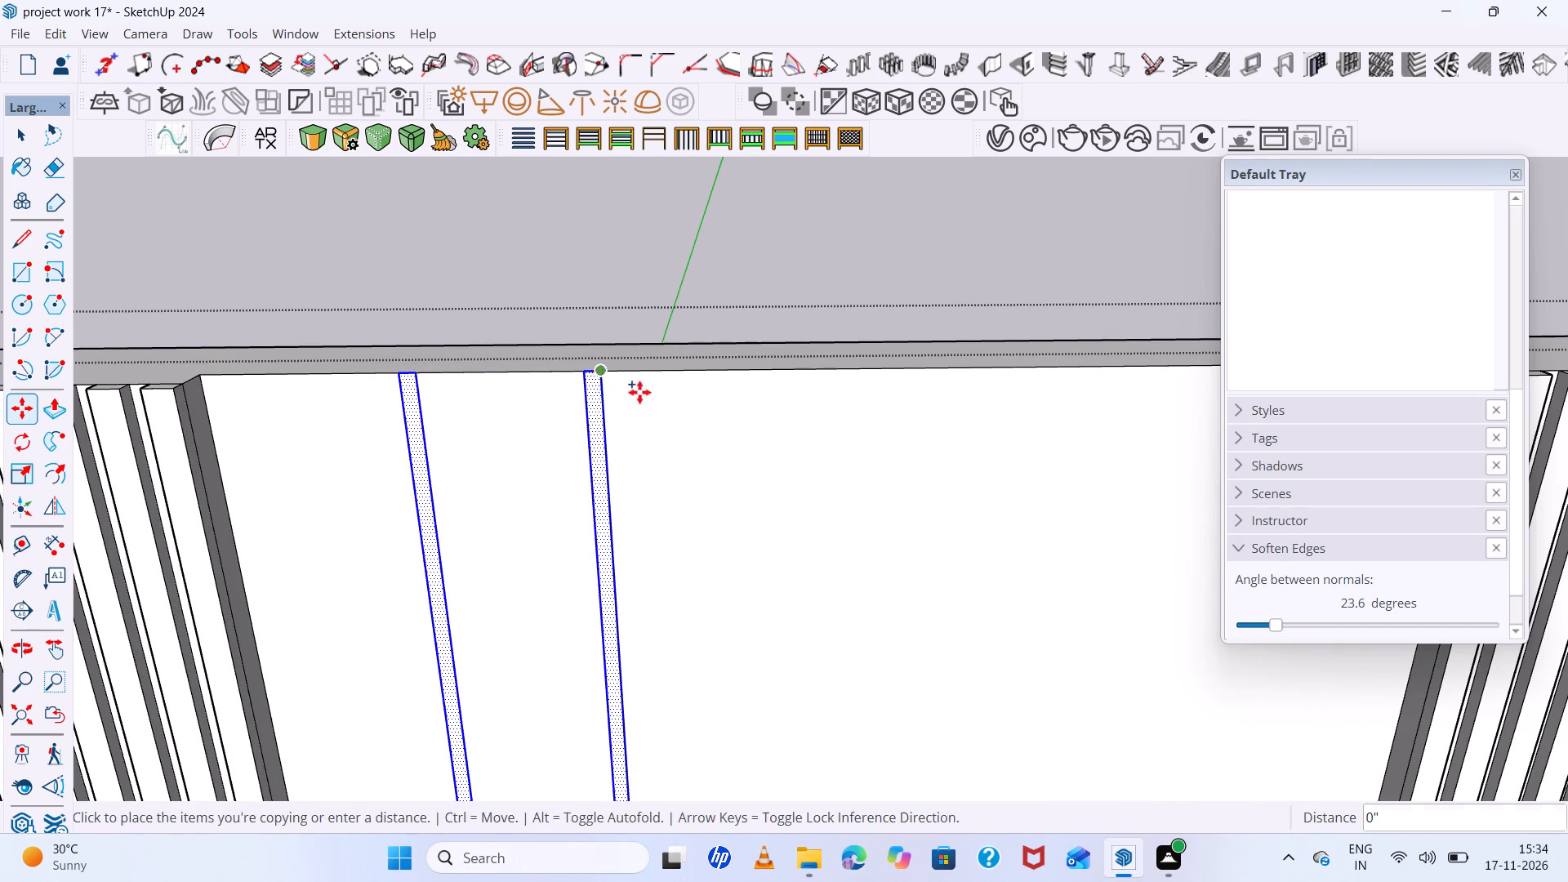
scroll(675, 404, down, 15)
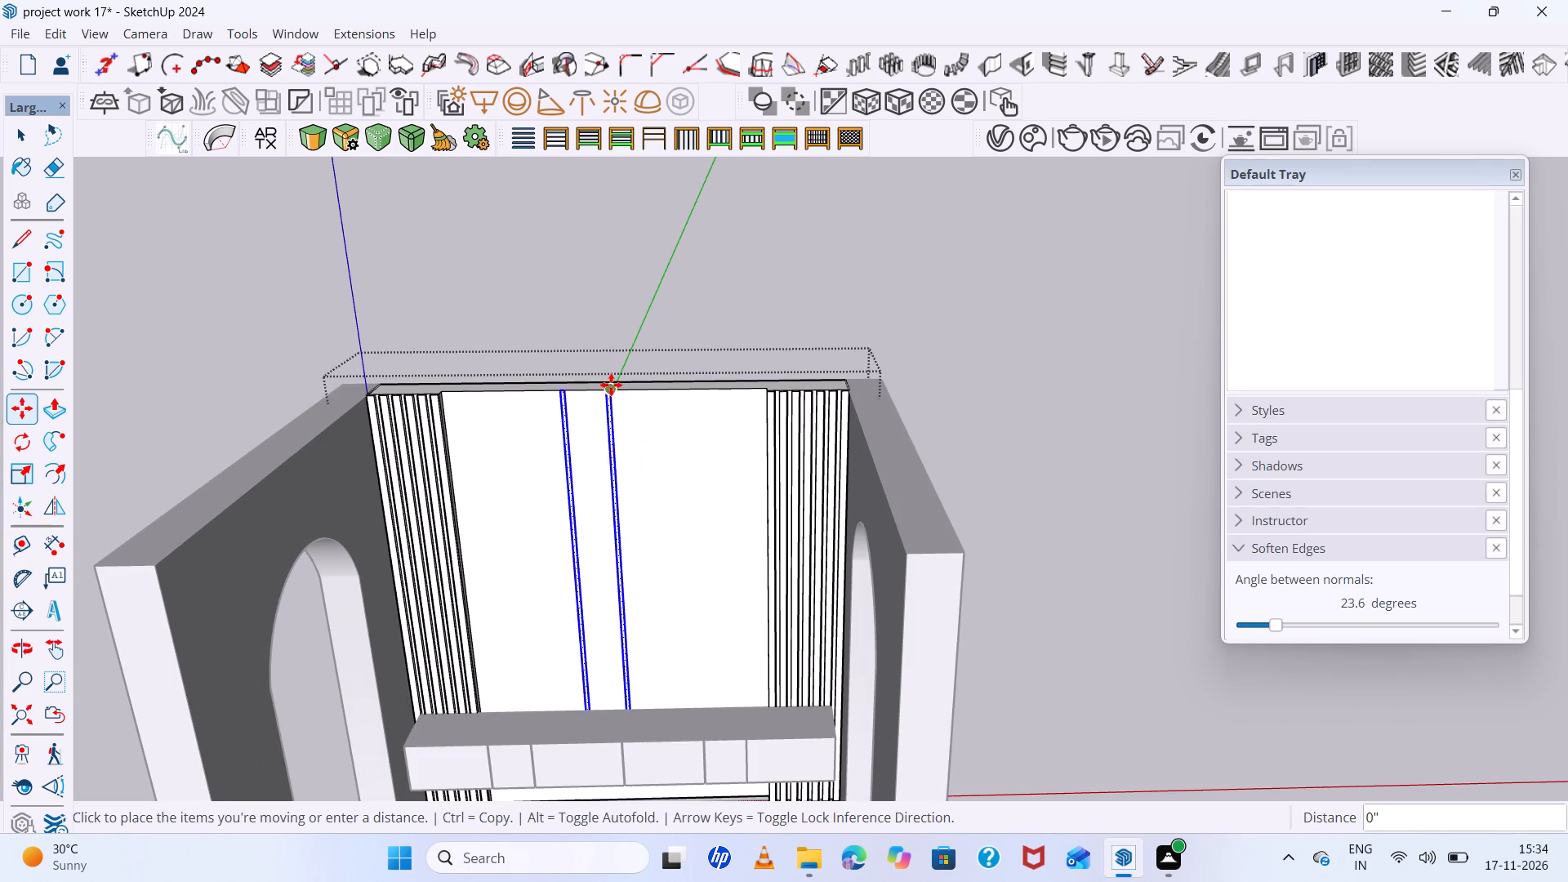
scroll(570, 406, up, 5)
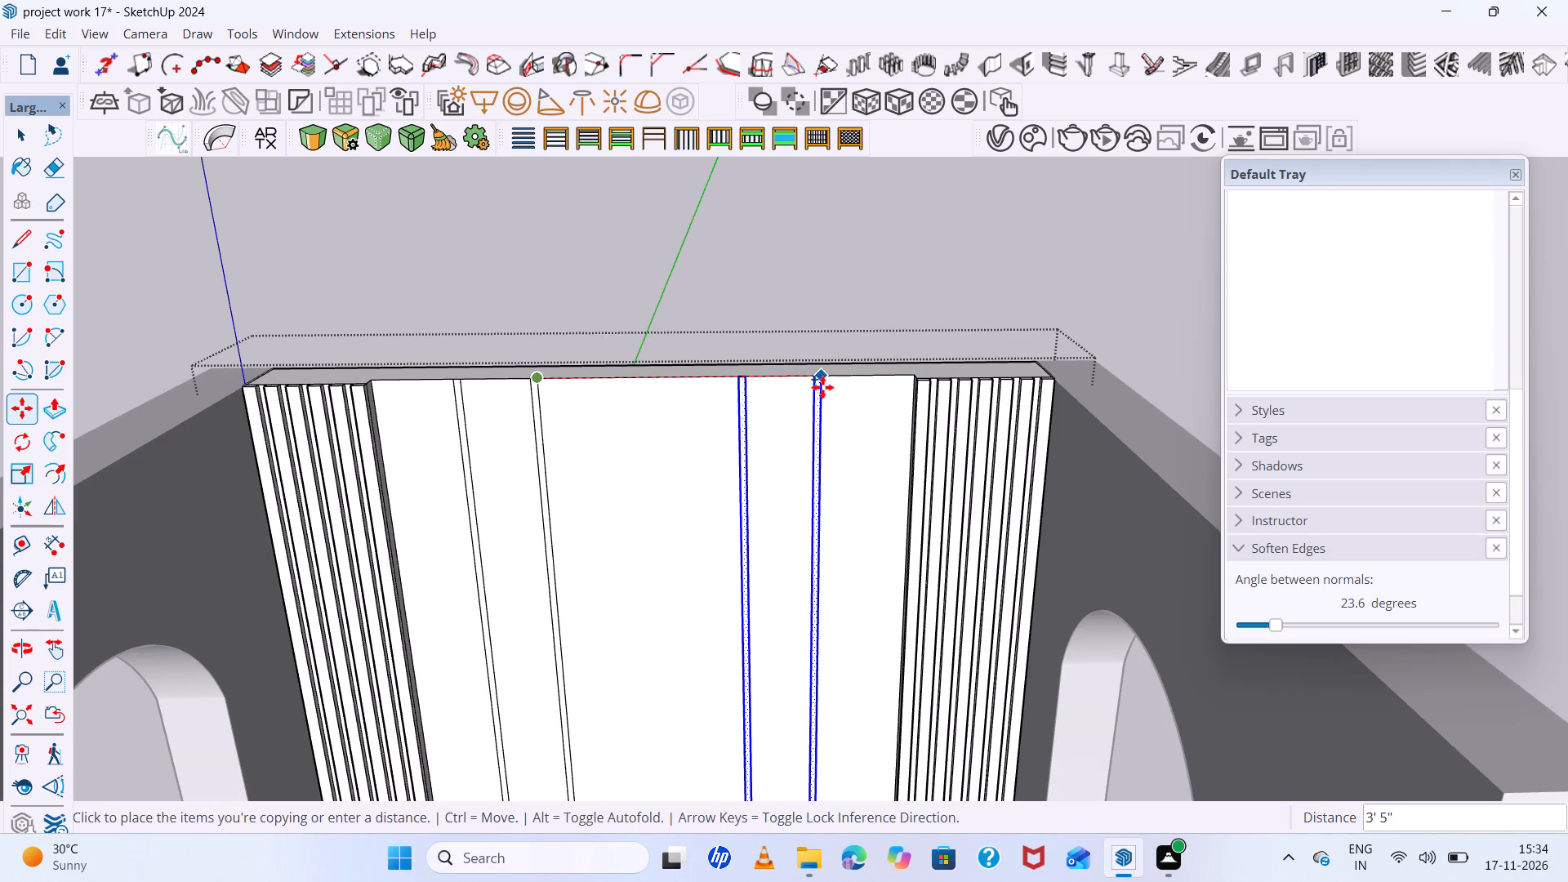
click(822, 387)
scroll(733, 360, down, 5)
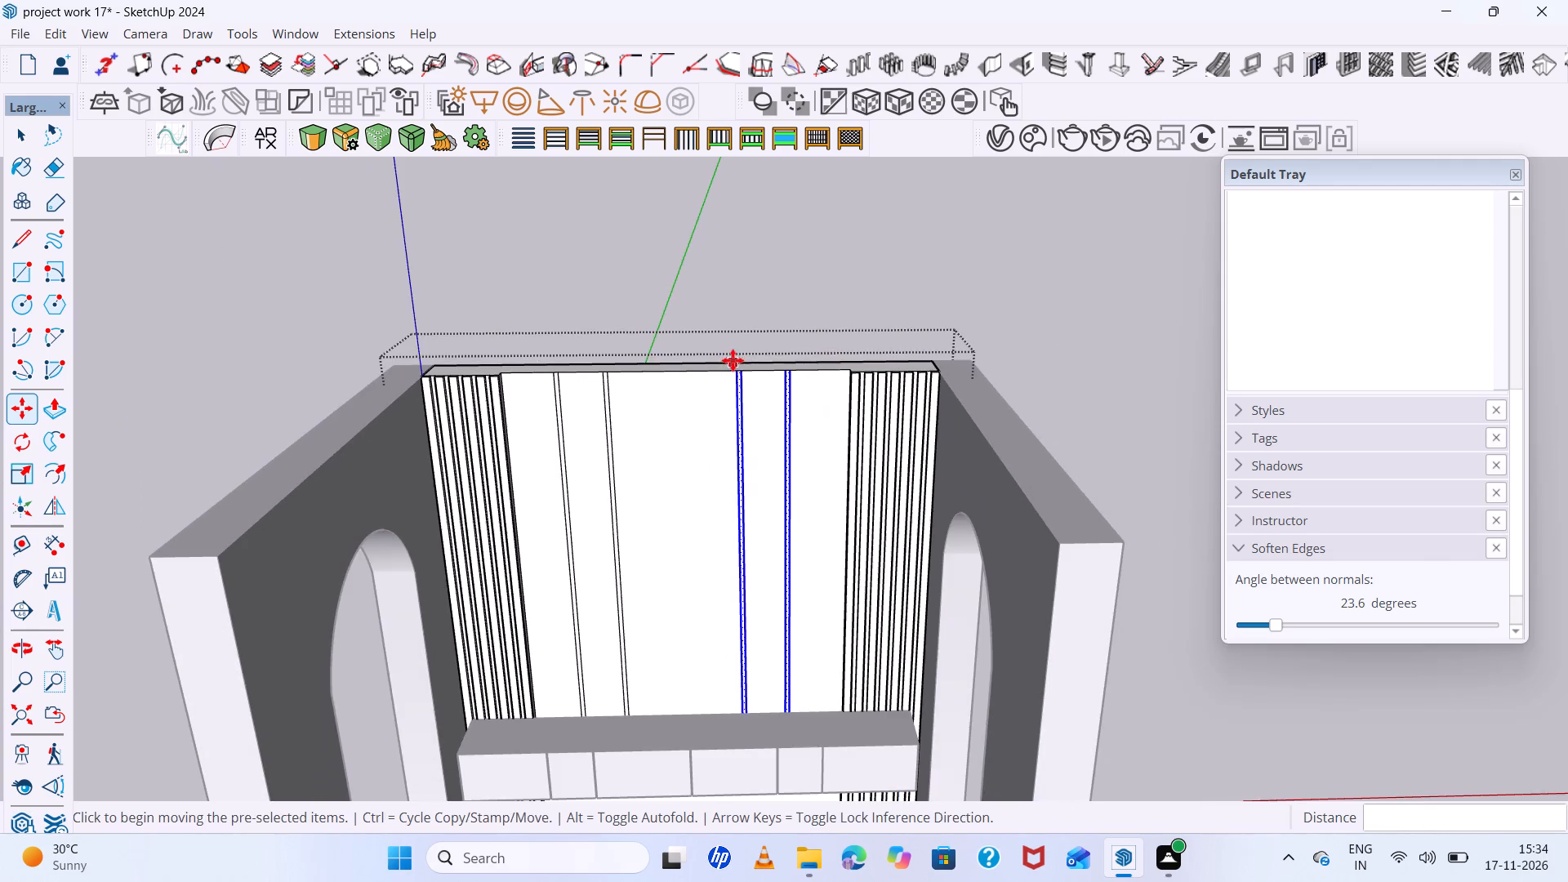
Examine where the vertical strips' lower ends meet the floating cabinet, and leave the back-wall group.
middle_drag(808, 534, 815, 602)
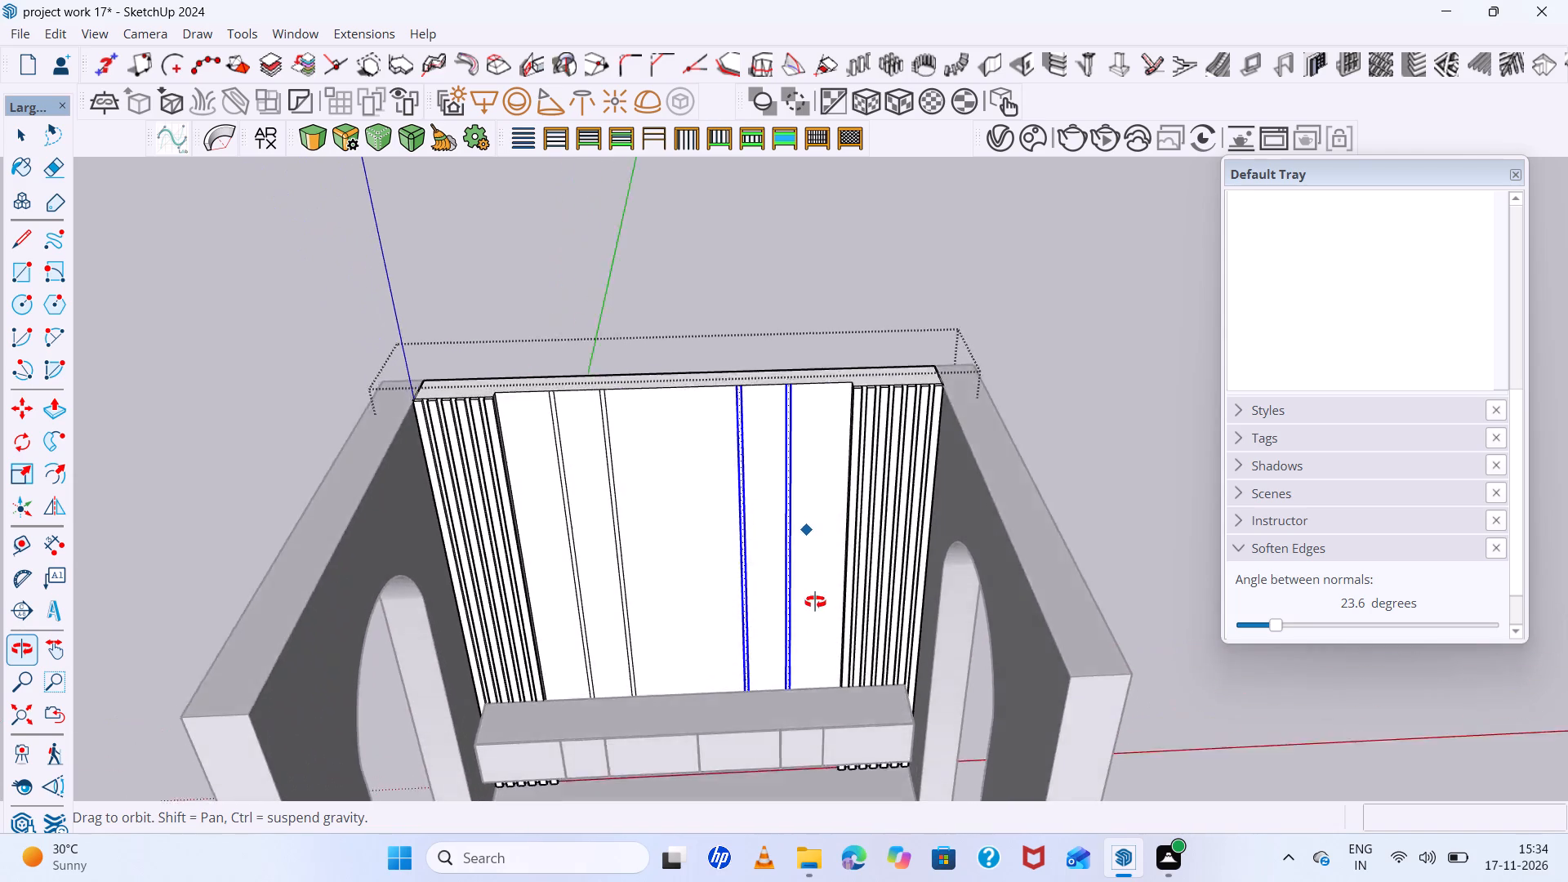
middle_drag(815, 602, 661, 617)
scroll(598, 653, up, 10)
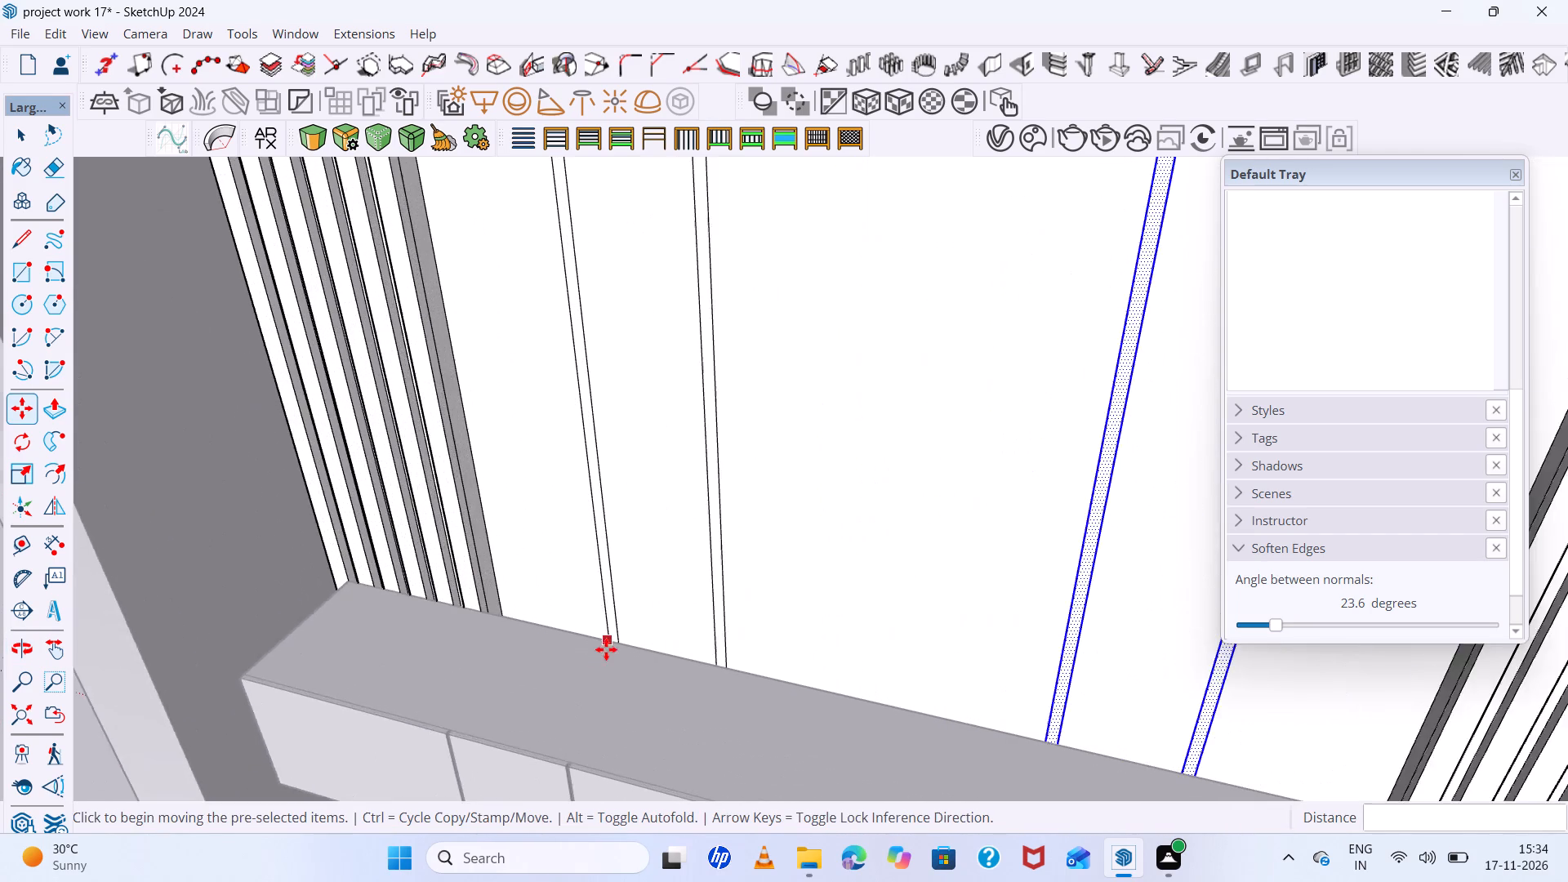
scroll(606, 649, up, 13)
scroll(614, 629, up, 11)
scroll(618, 626, down, 1)
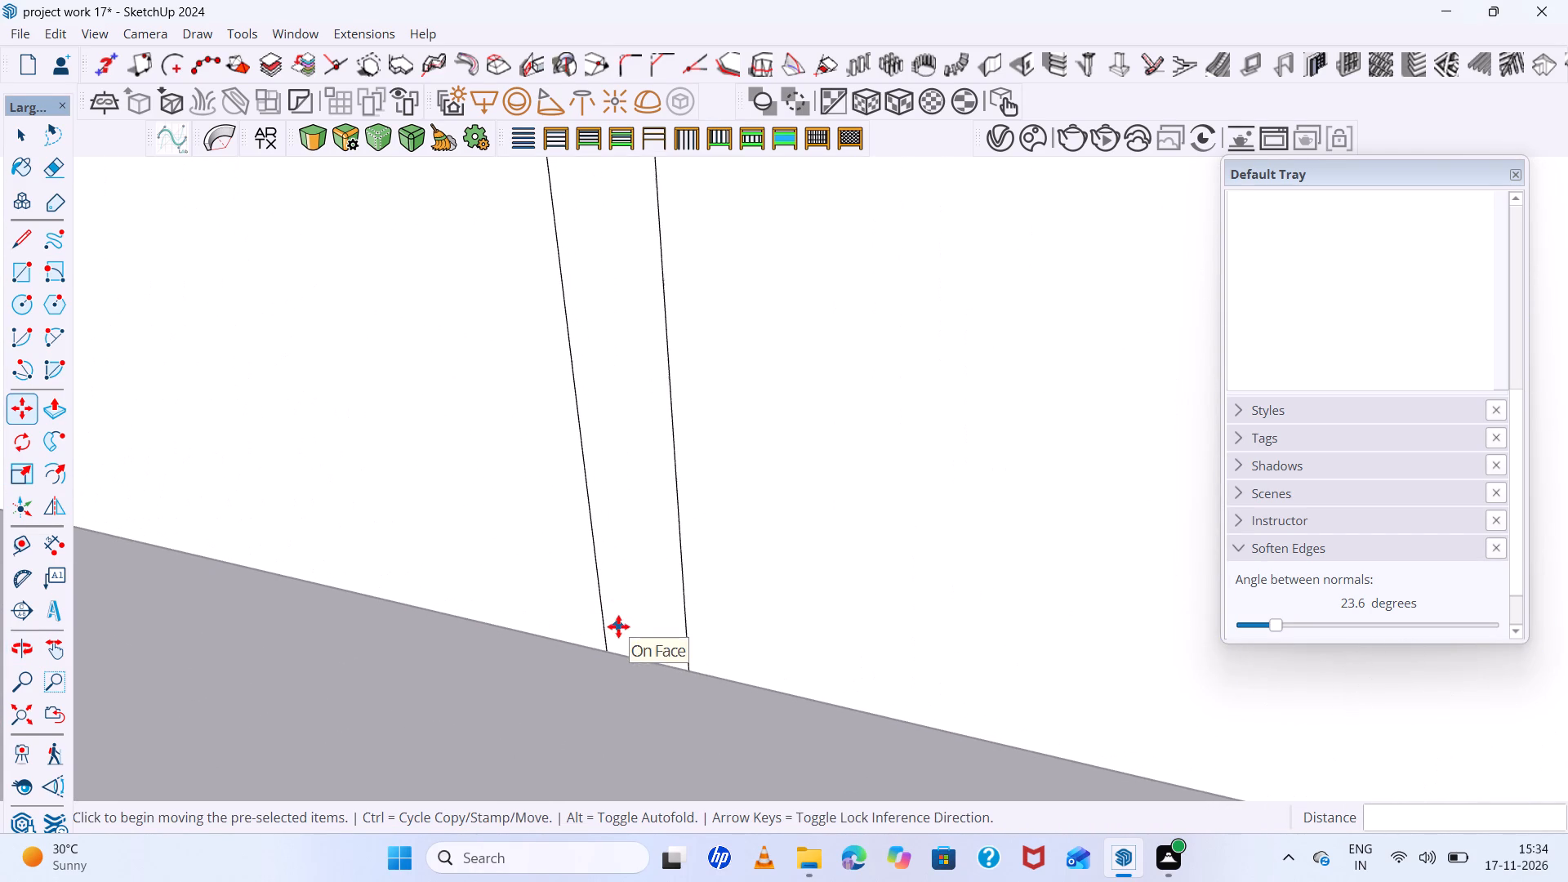
scroll(618, 626, down, 4)
middle_drag(618, 626, 655, 625)
scroll(648, 613, down, 2)
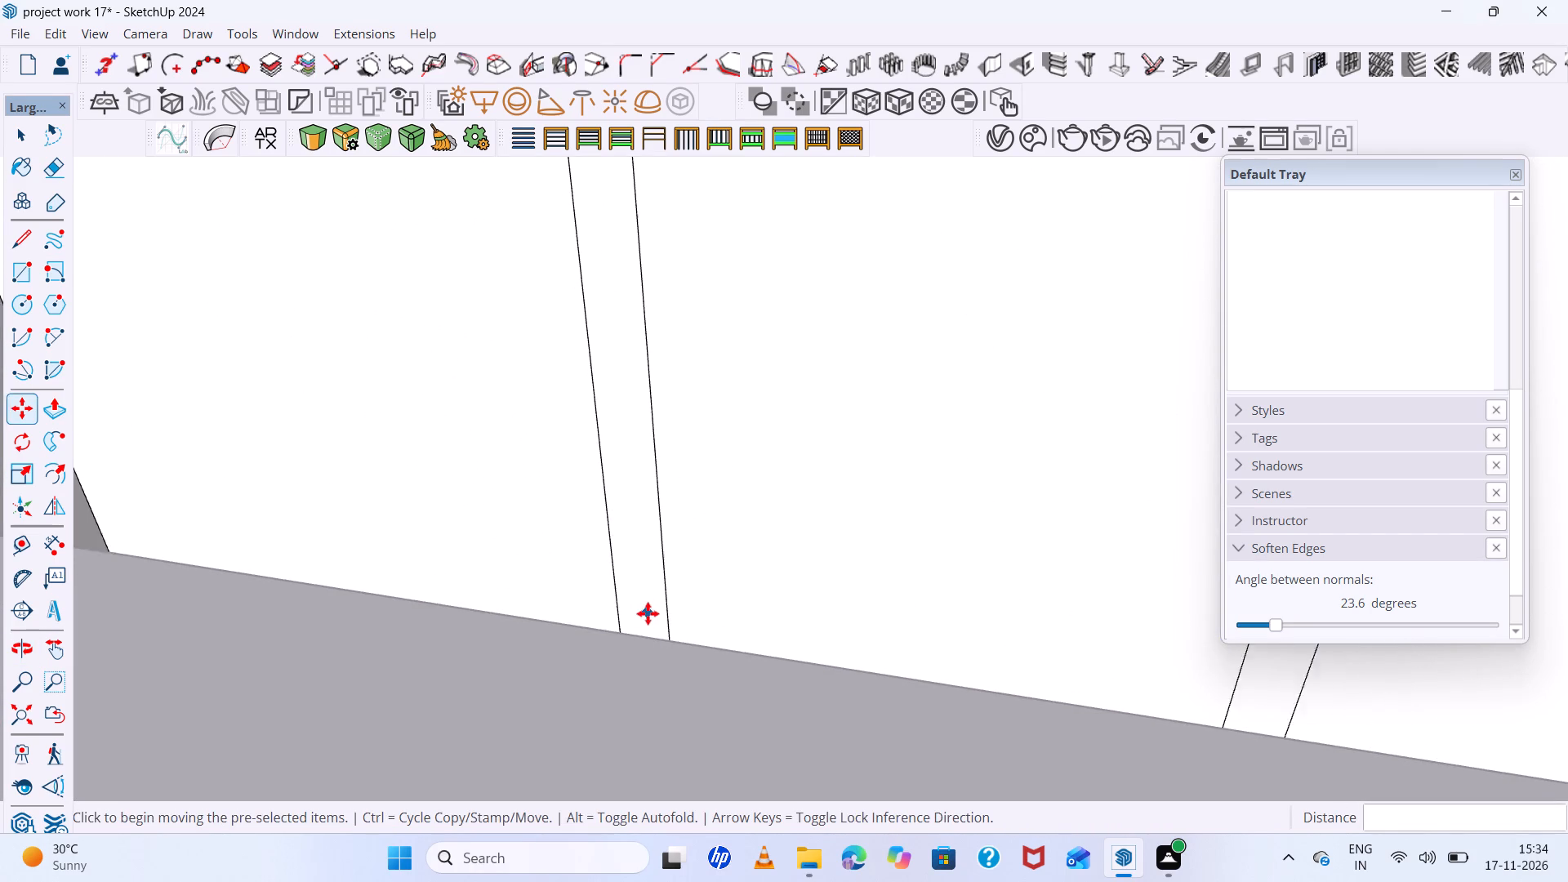
scroll(648, 613, down, 3)
key(space)
click(642, 604)
scroll(616, 598, down, 12)
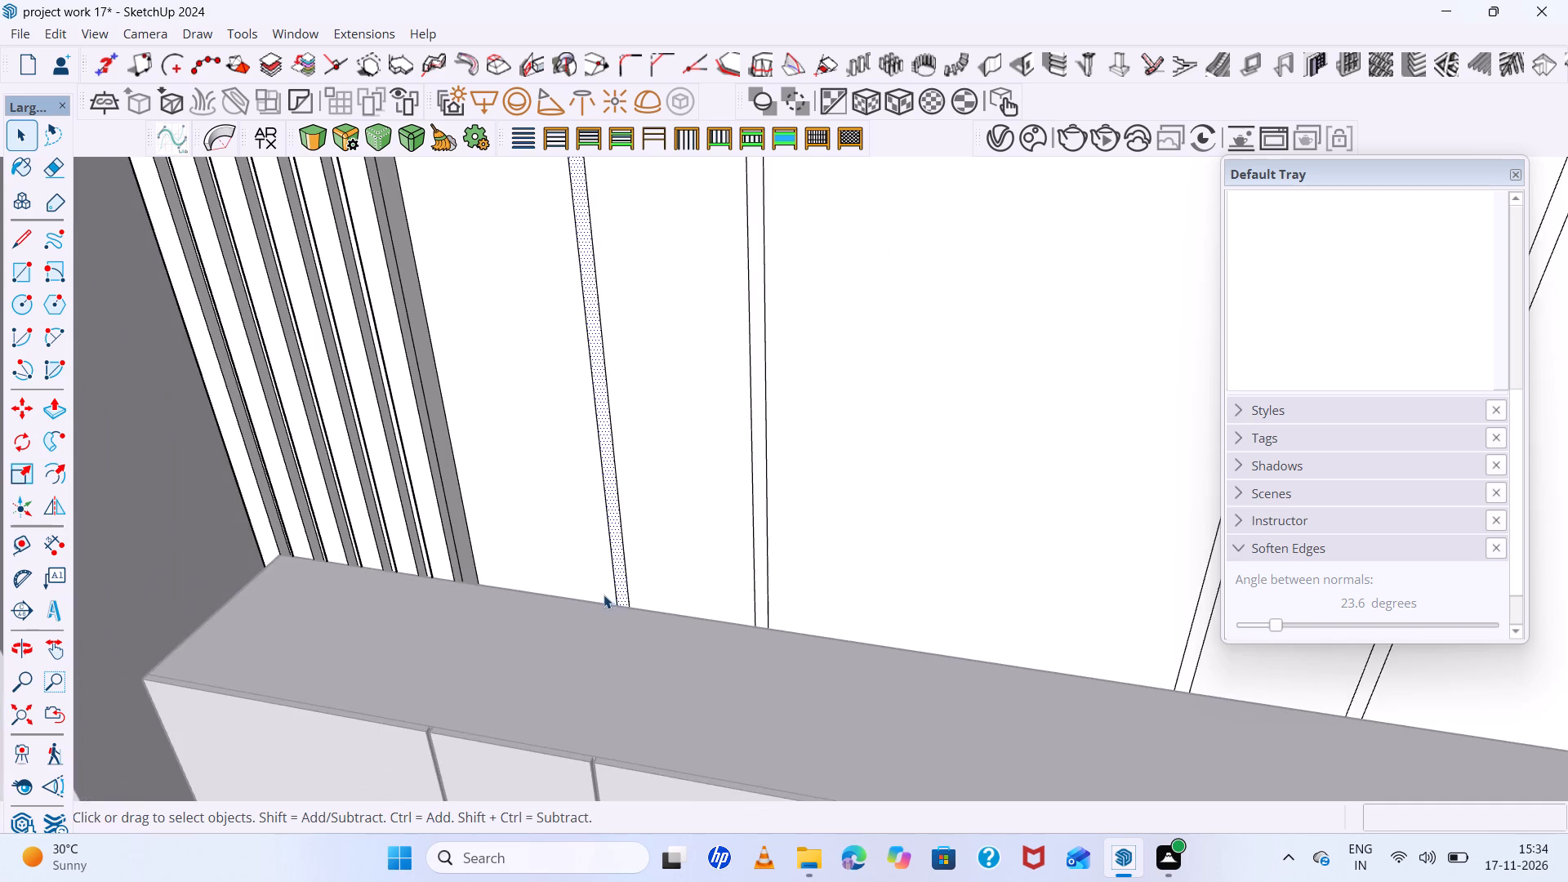
scroll(604, 595, down, 4)
middle_drag(602, 595, 775, 684)
scroll(728, 675, down, 6)
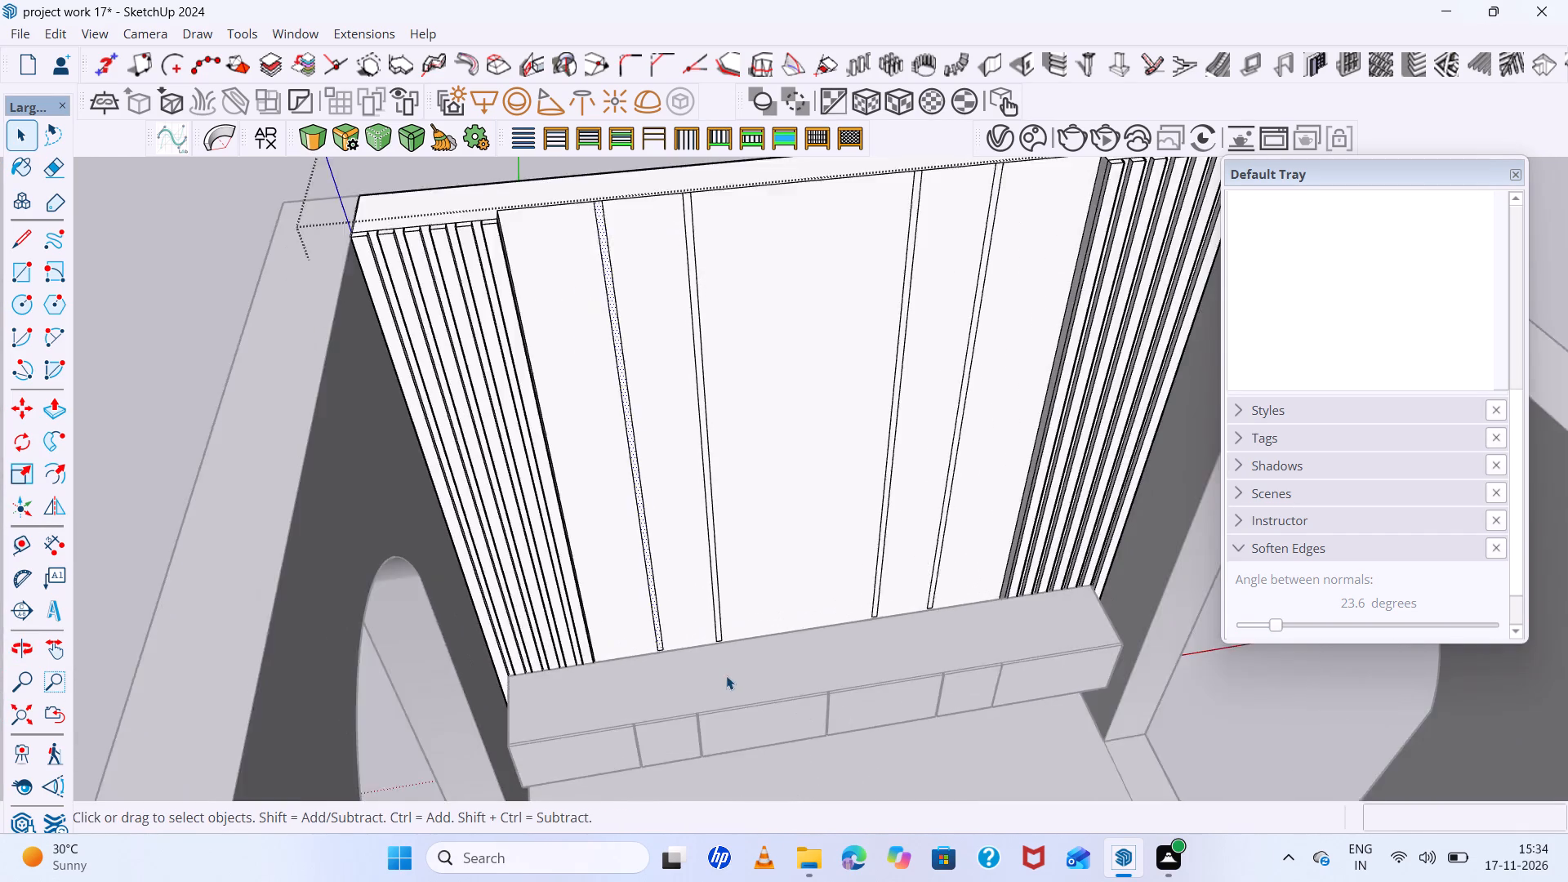
scroll(726, 675, down, 1)
scroll(710, 664, up, 20)
scroll(710, 664, up, 3)
middle_drag(686, 661, 689, 670)
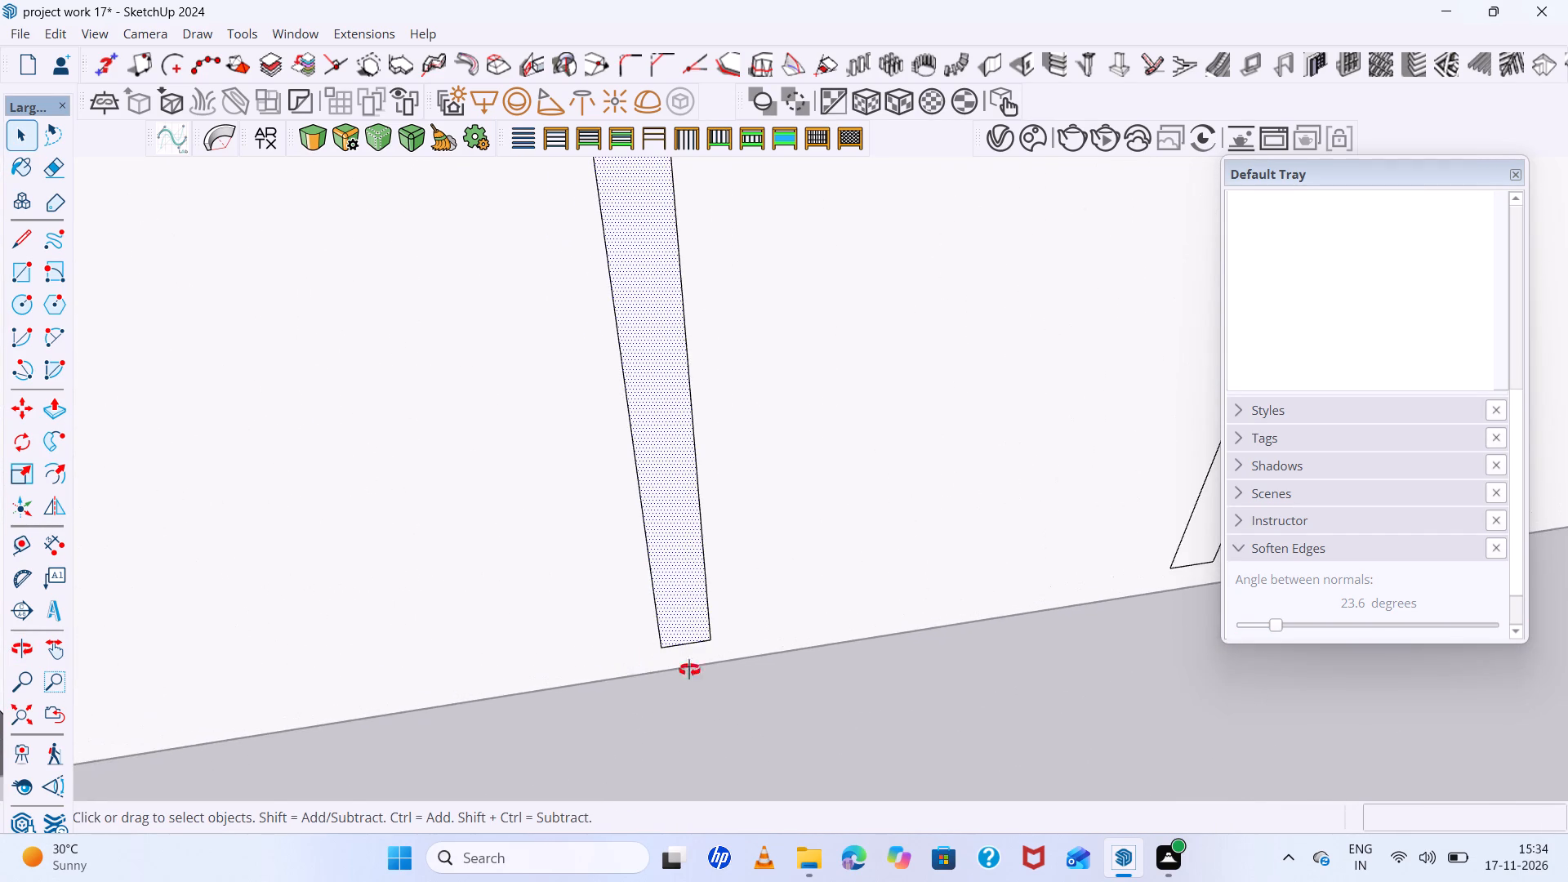
middle_drag(689, 670, 382, 541)
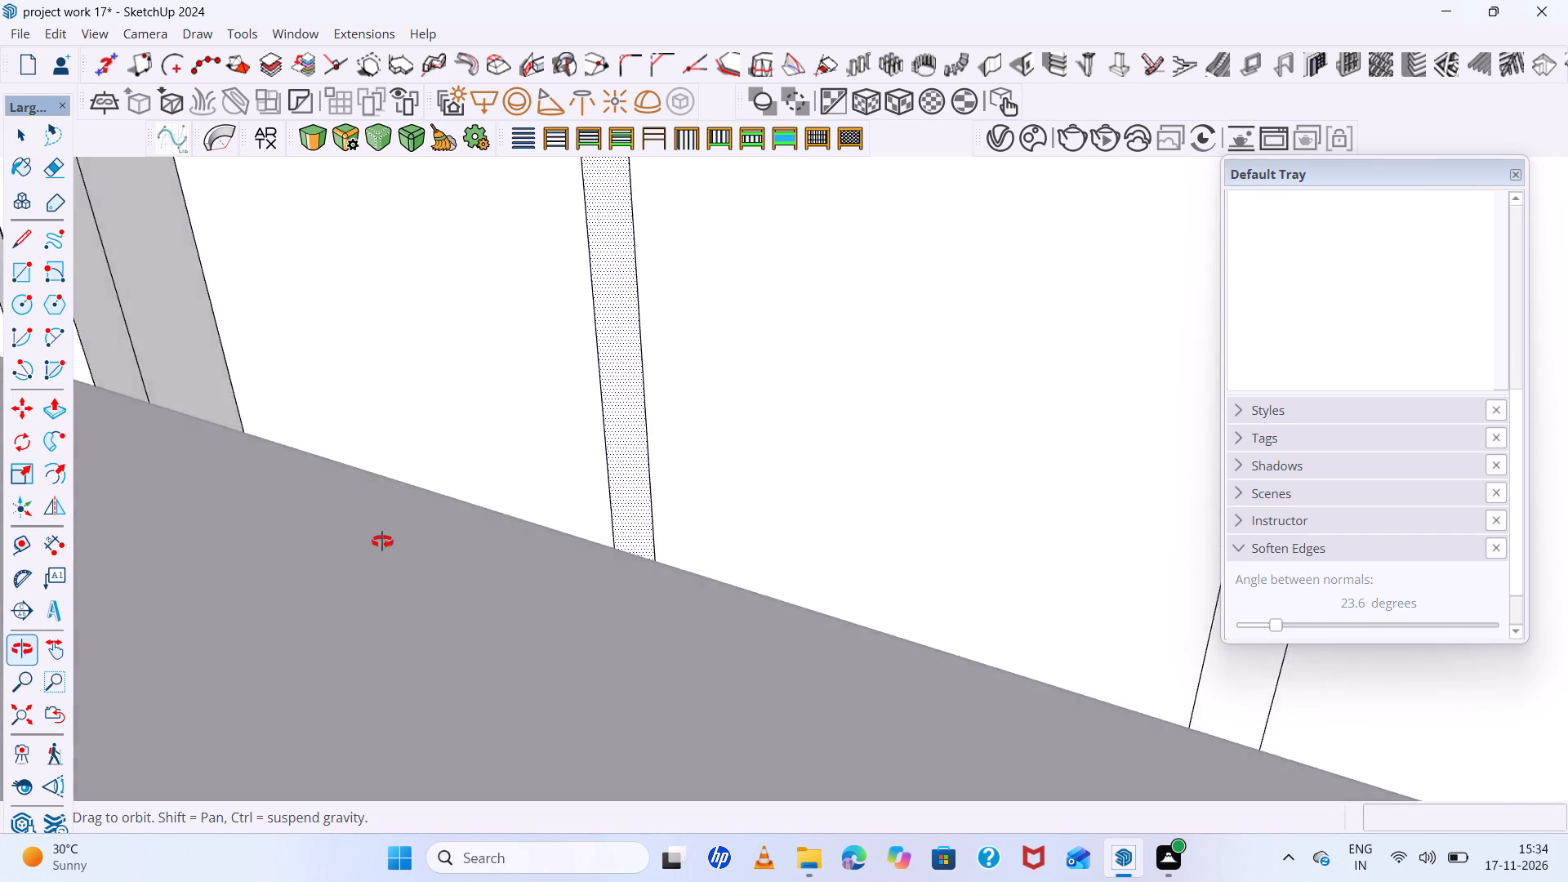
middle_drag(382, 541, 690, 519)
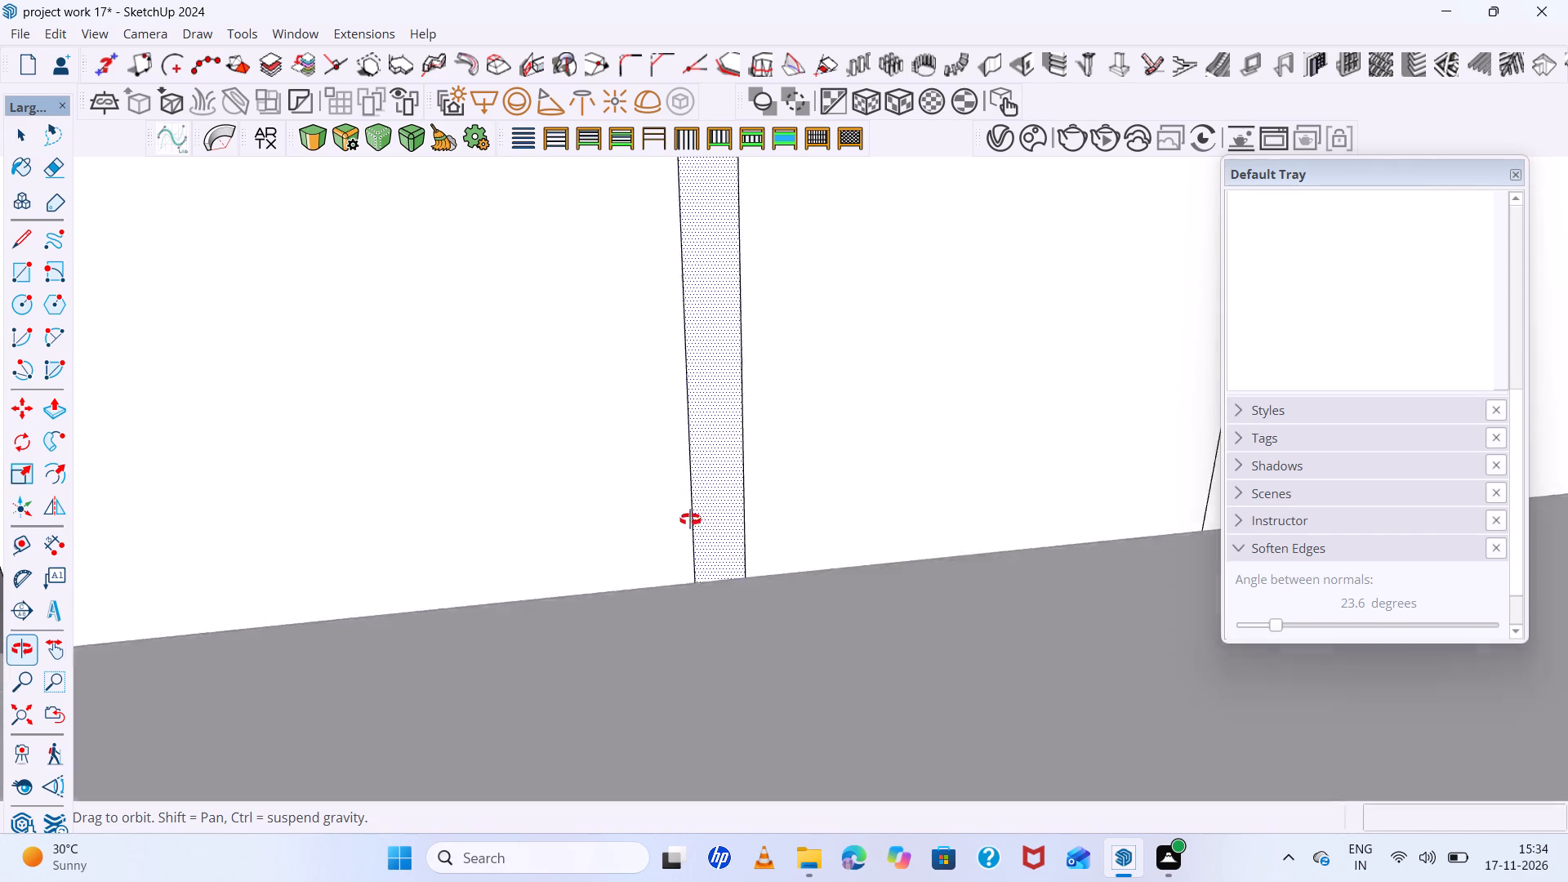
middle_drag(690, 519, 638, 632)
scroll(638, 632, up, 1)
scroll(638, 632, down, 17)
scroll(638, 632, down, 6)
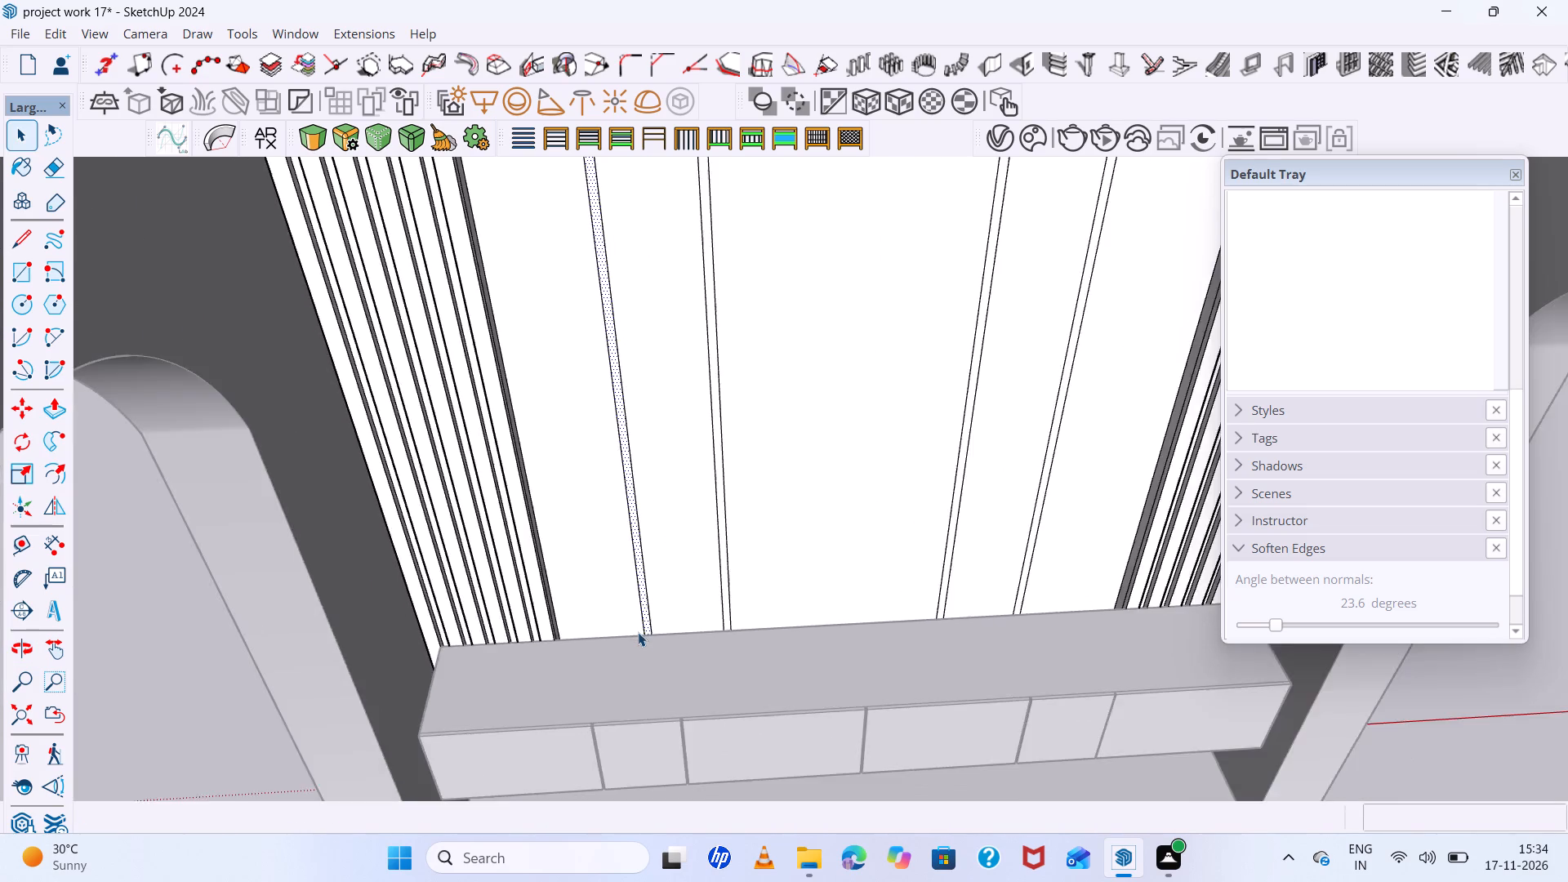
scroll(638, 632, down, 6)
scroll(621, 348, up, 11)
scroll(592, 332, down, 5)
scroll(657, 563, down, 2)
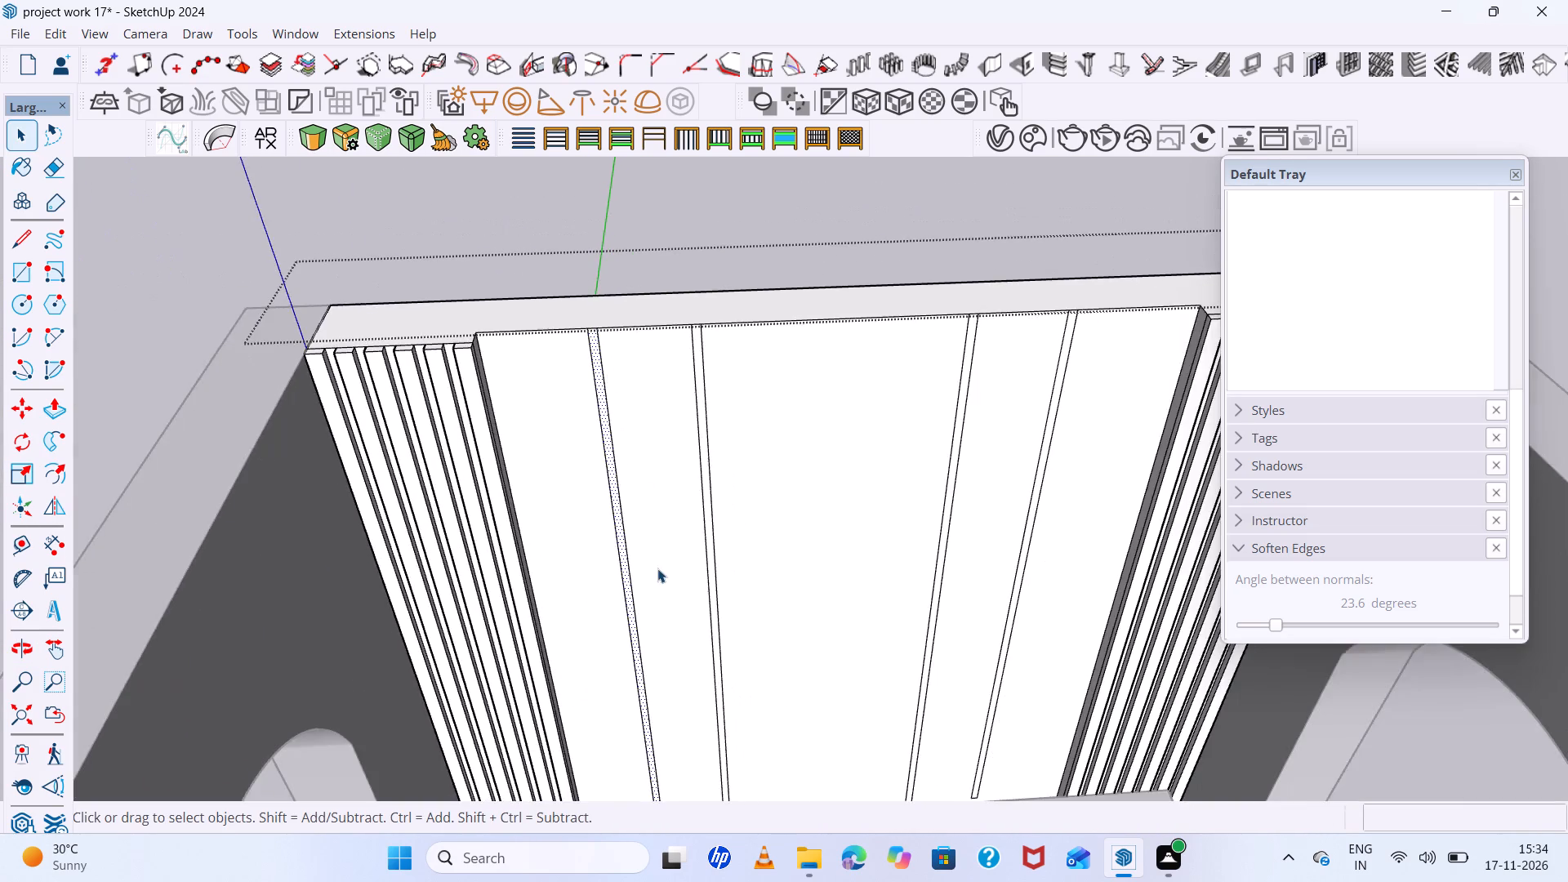
scroll(657, 568, down, 10)
middle_drag(742, 649, 722, 490)
click(951, 498)
Compare the room model with the reference photo, examining the panel strips, the TV and the objects around the cabinet.
scroll(704, 664, up, 6)
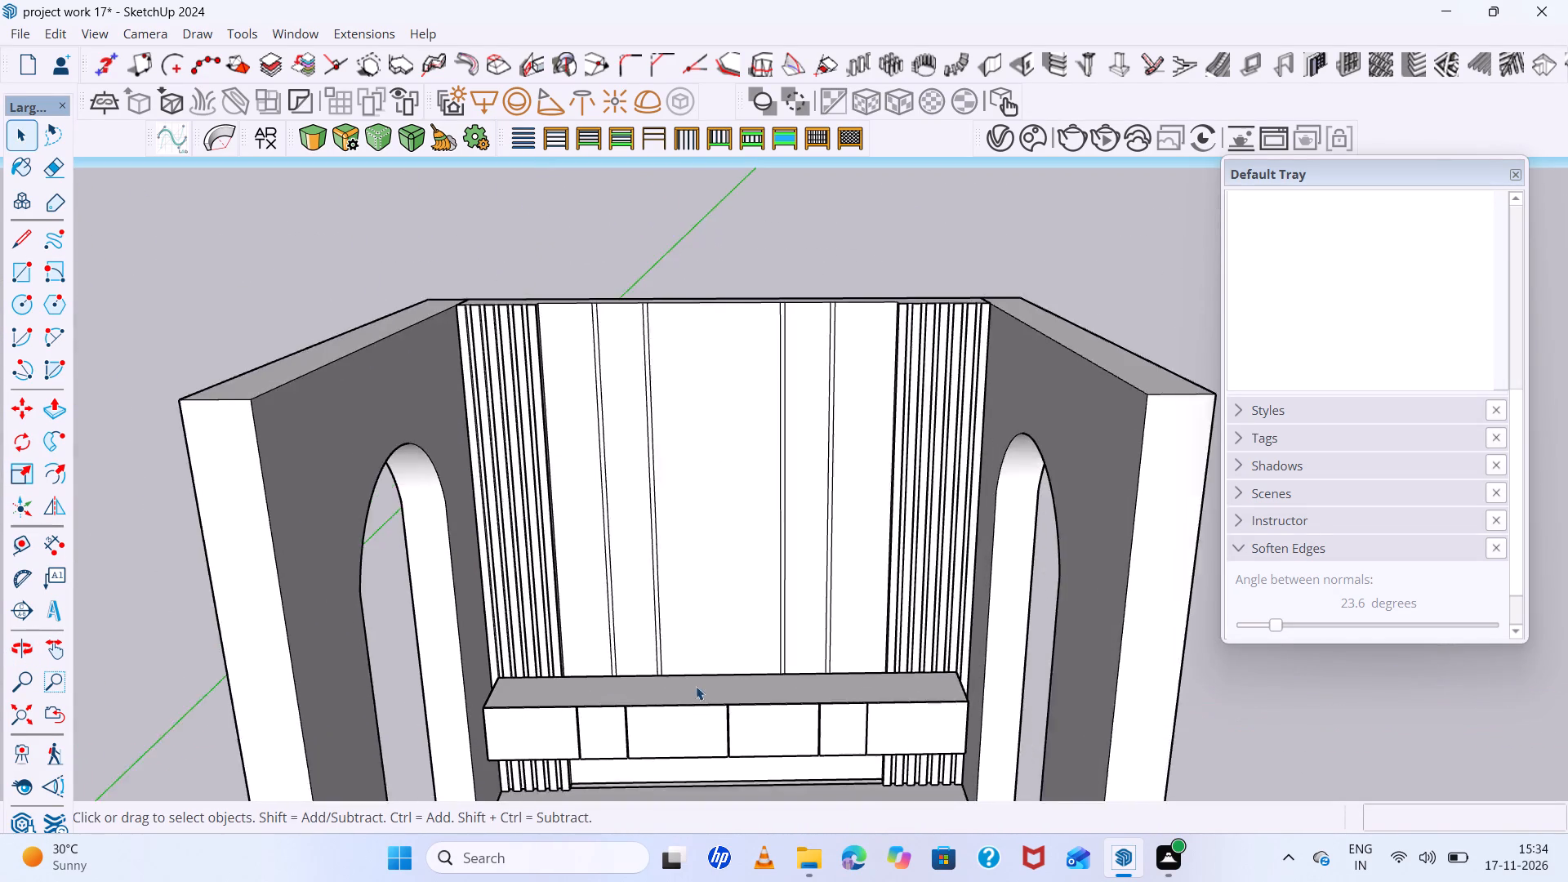
scroll(672, 644, down, 7)
middle_drag(731, 802, 712, 635)
scroll(714, 610, up, 1)
scroll(712, 592, down, 6)
scroll(561, 690, up, 6)
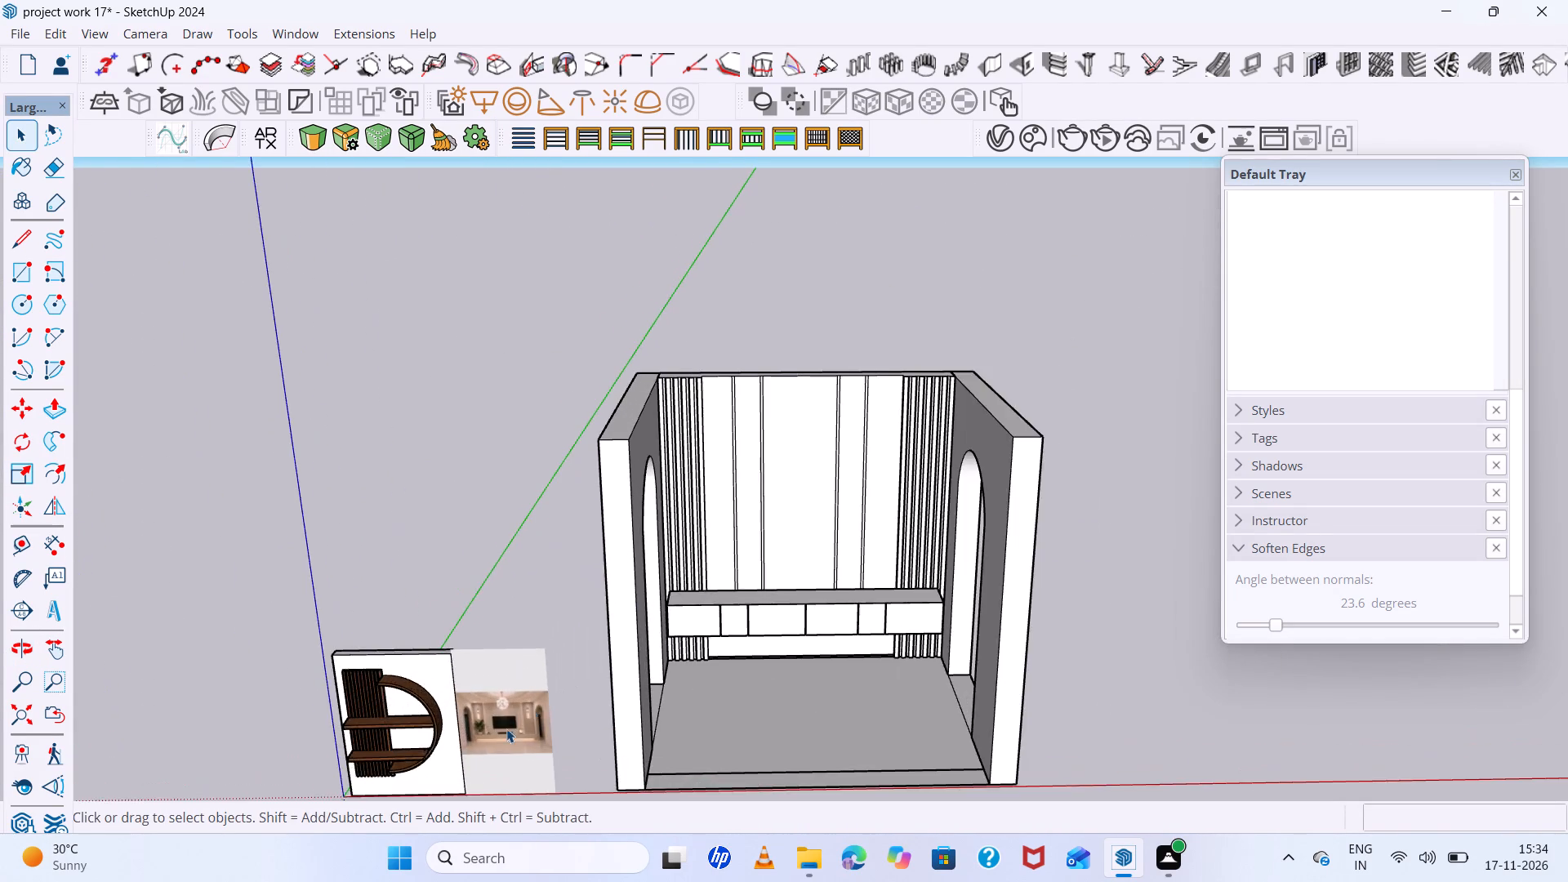
scroll(489, 750, up, 17)
scroll(502, 670, up, 5)
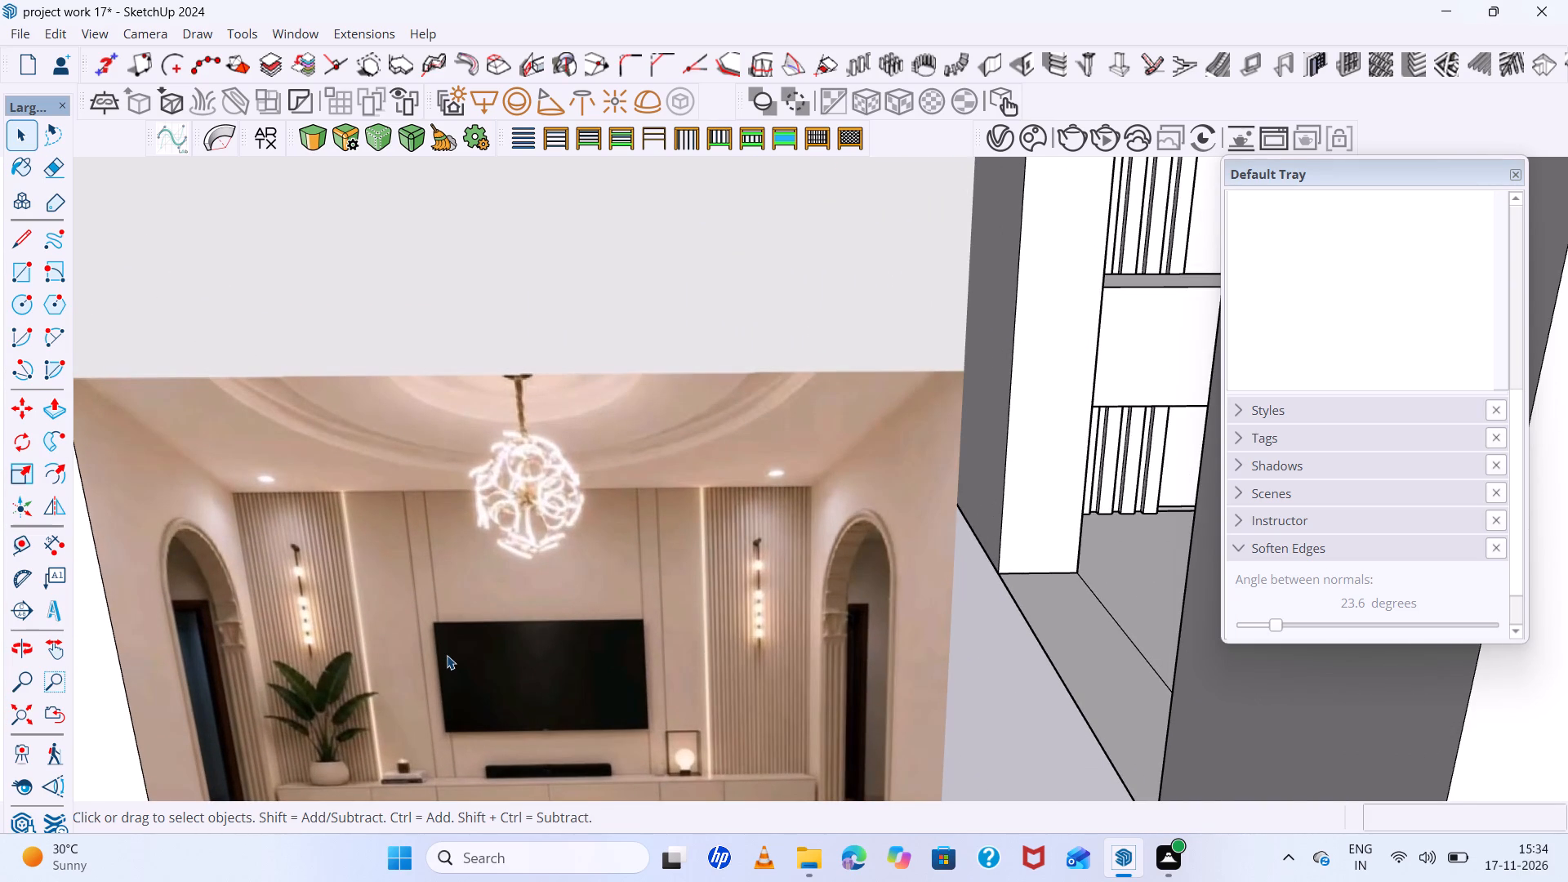
scroll(447, 655, down, 5)
scroll(447, 655, up, 5)
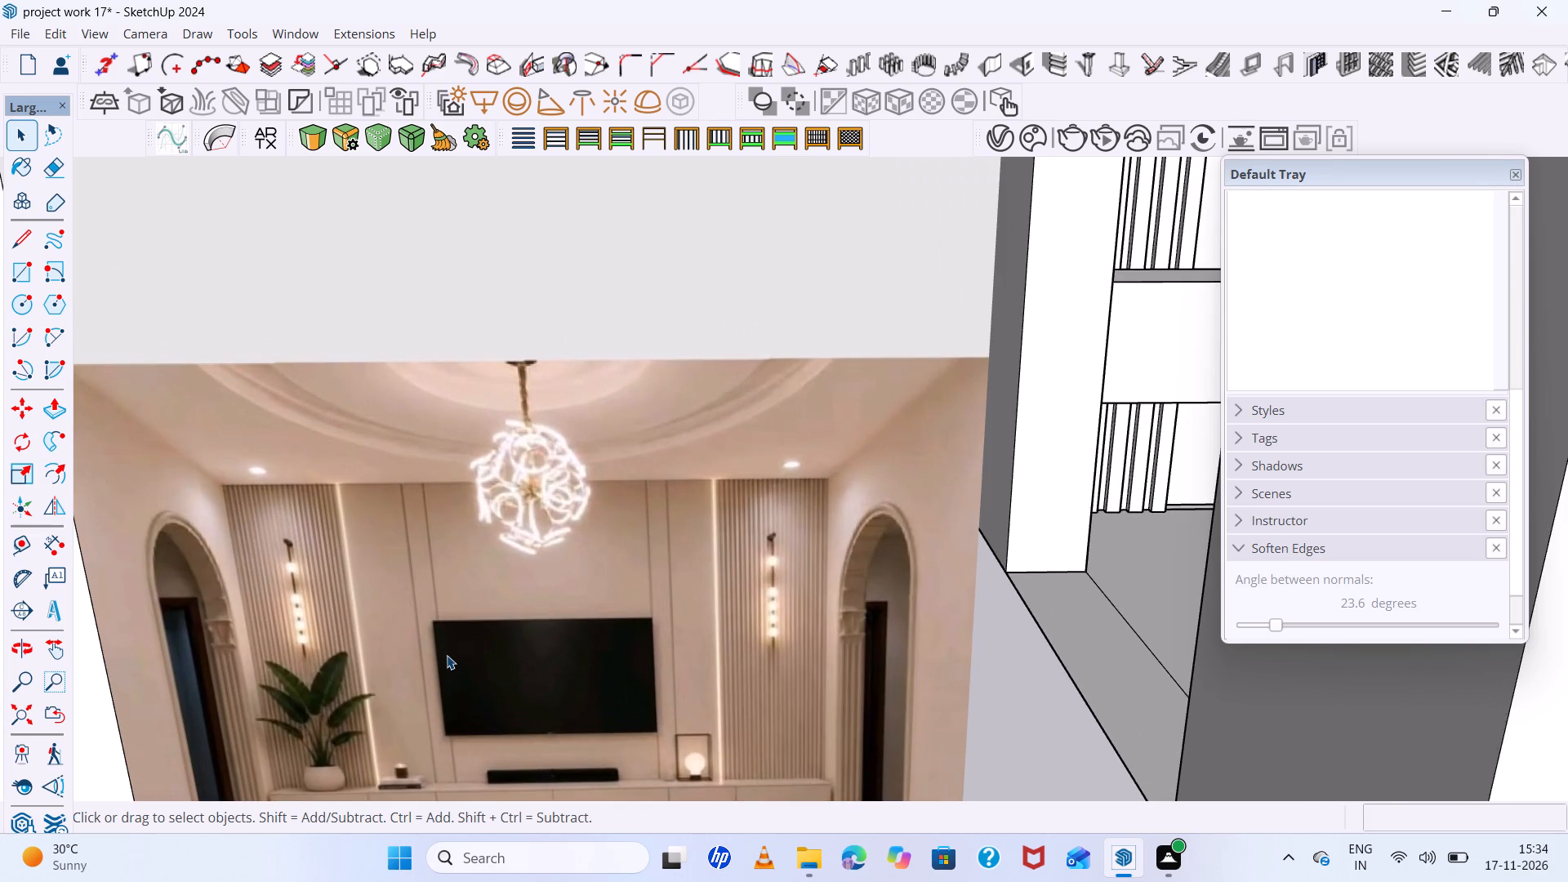
scroll(445, 653, down, 20)
middle_drag(445, 653, 450, 609)
scroll(468, 653, up, 15)
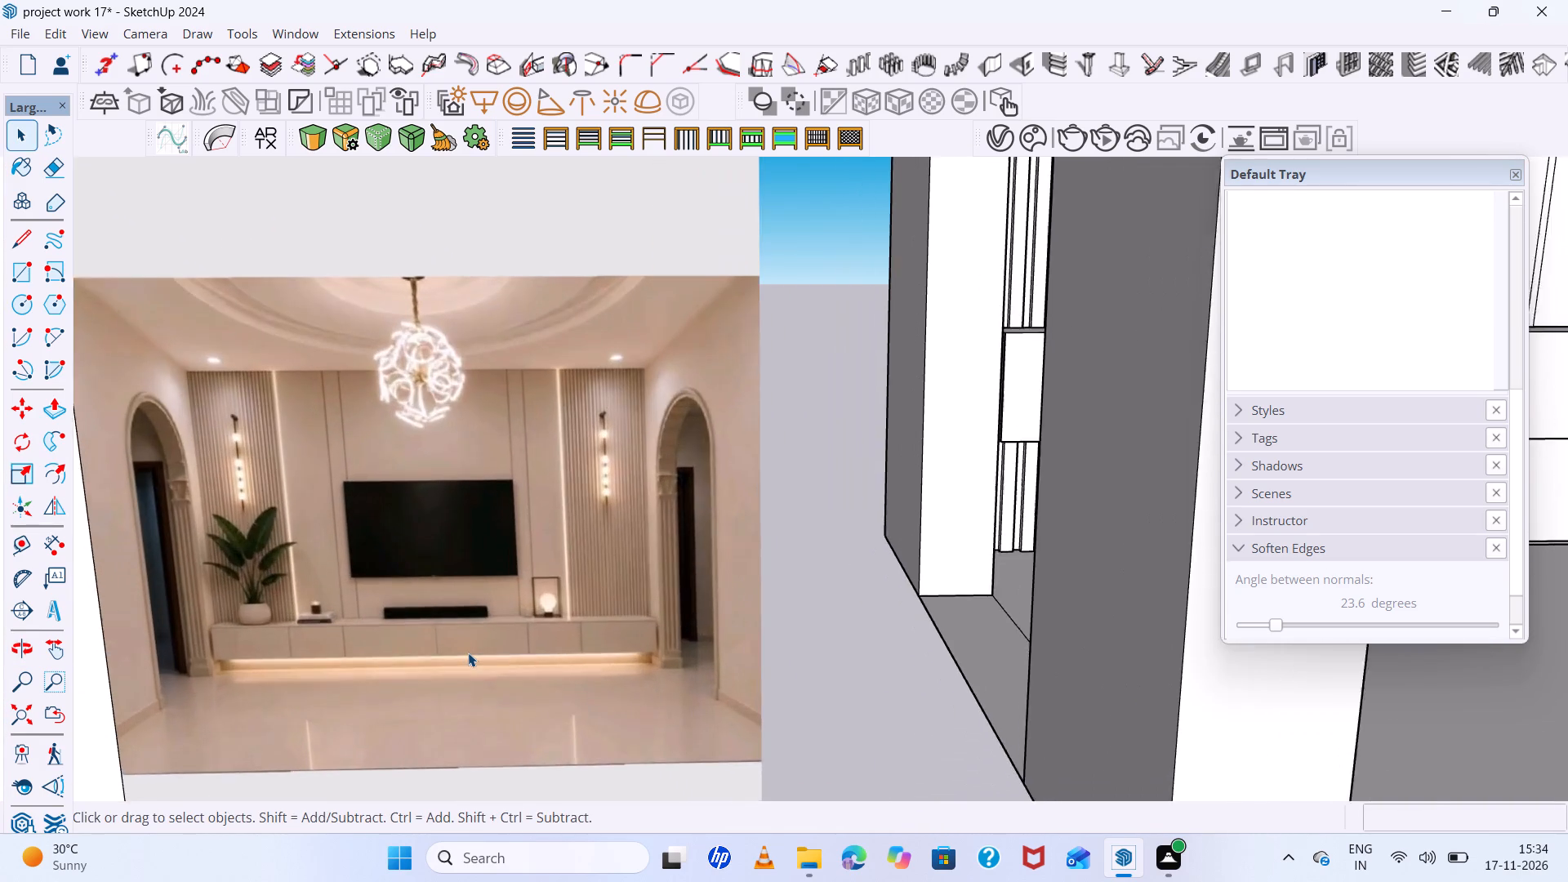
scroll(468, 653, up, 1)
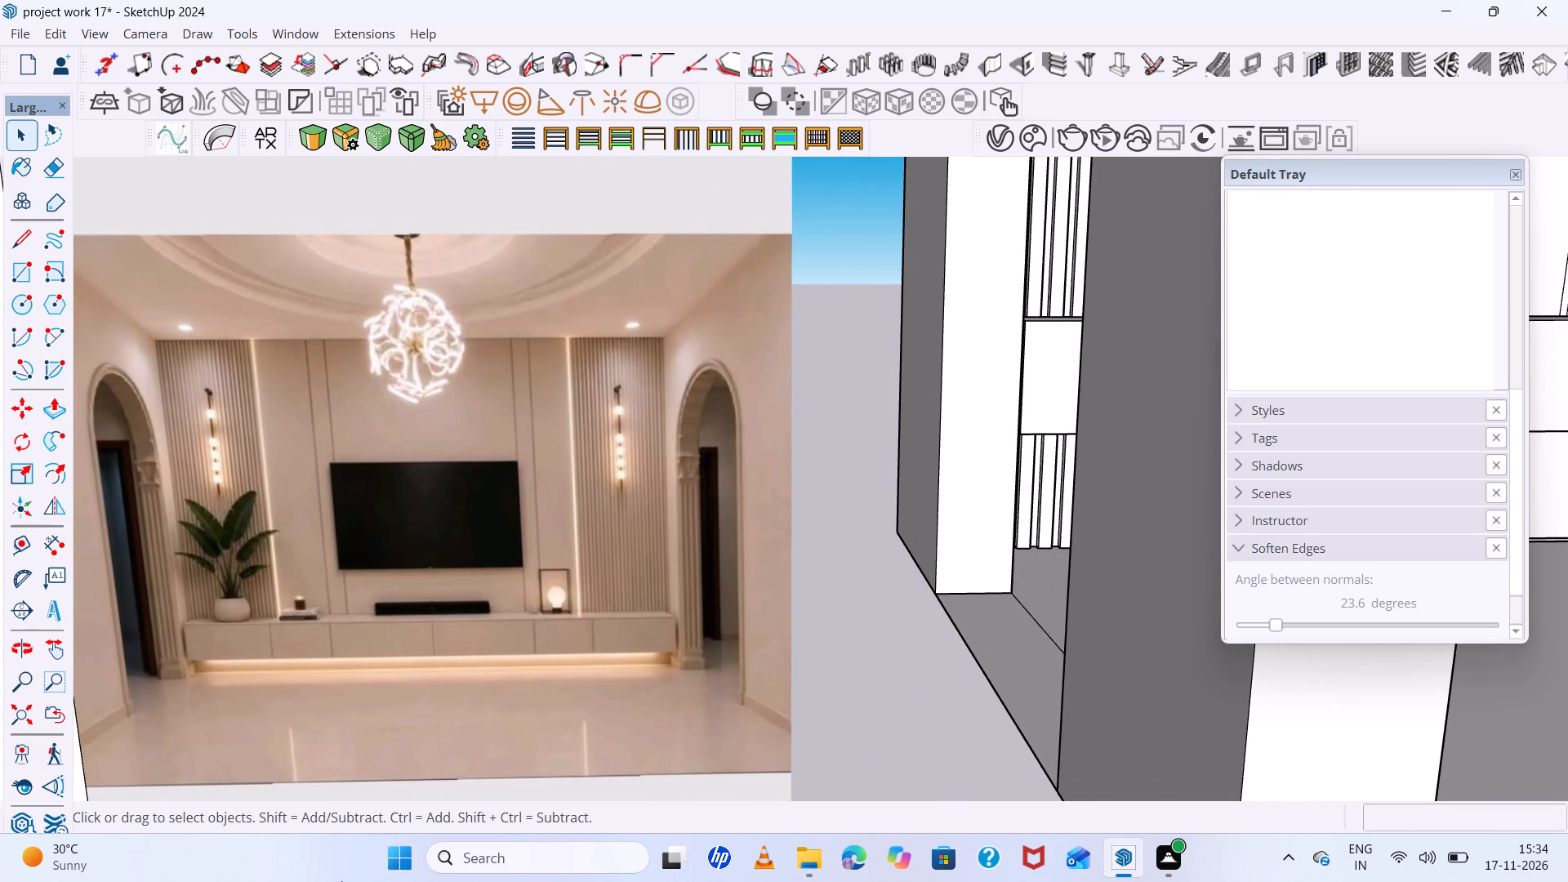
scroll(380, 469, up, 2)
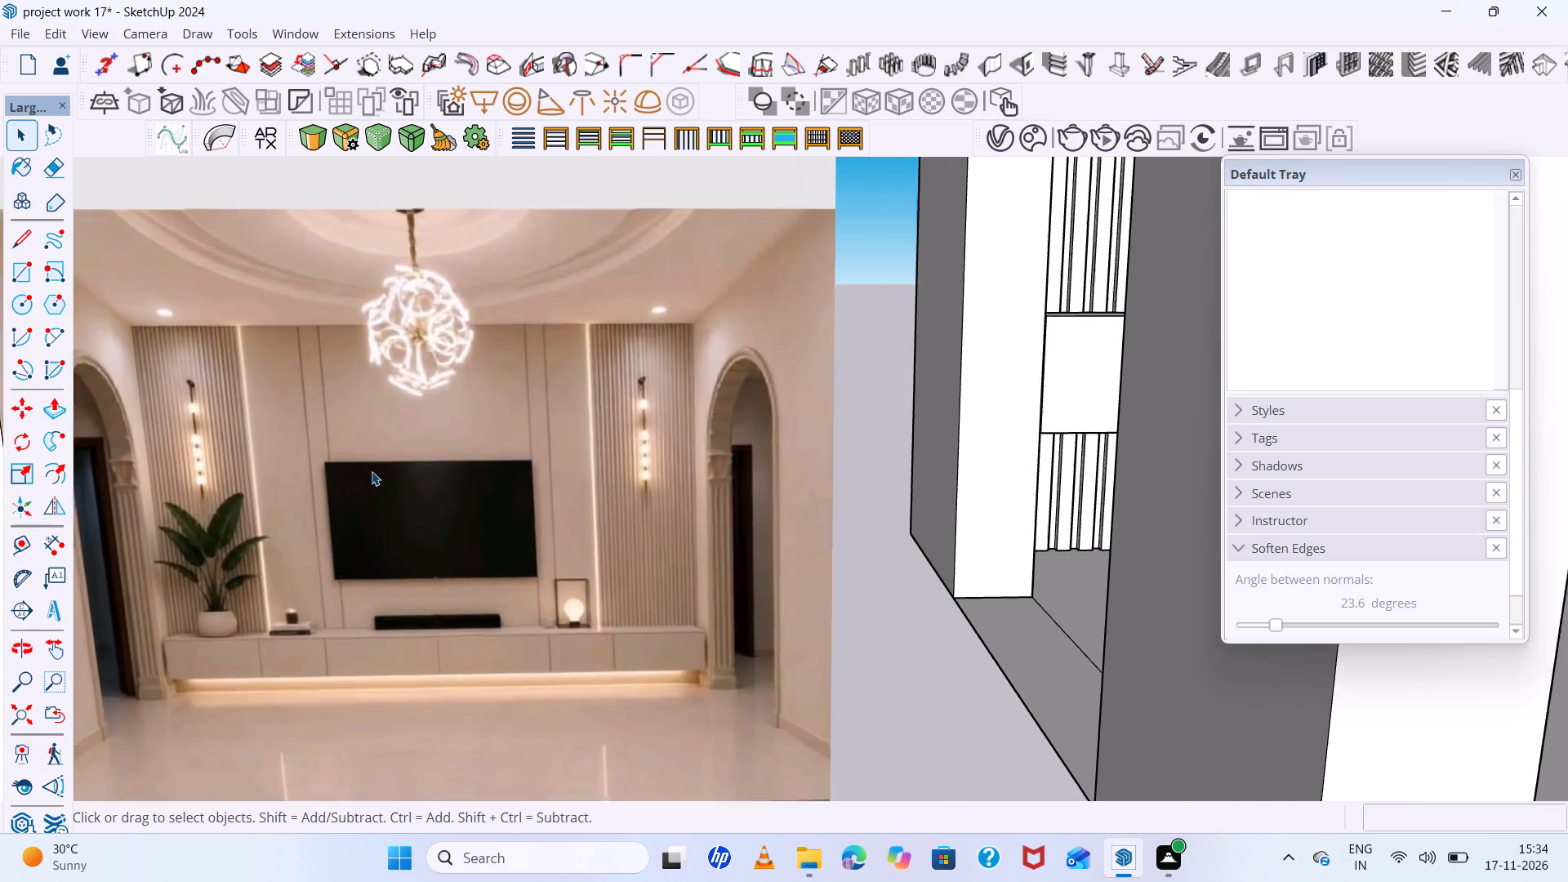
scroll(372, 471, up, 10)
scroll(283, 452, down, 10)
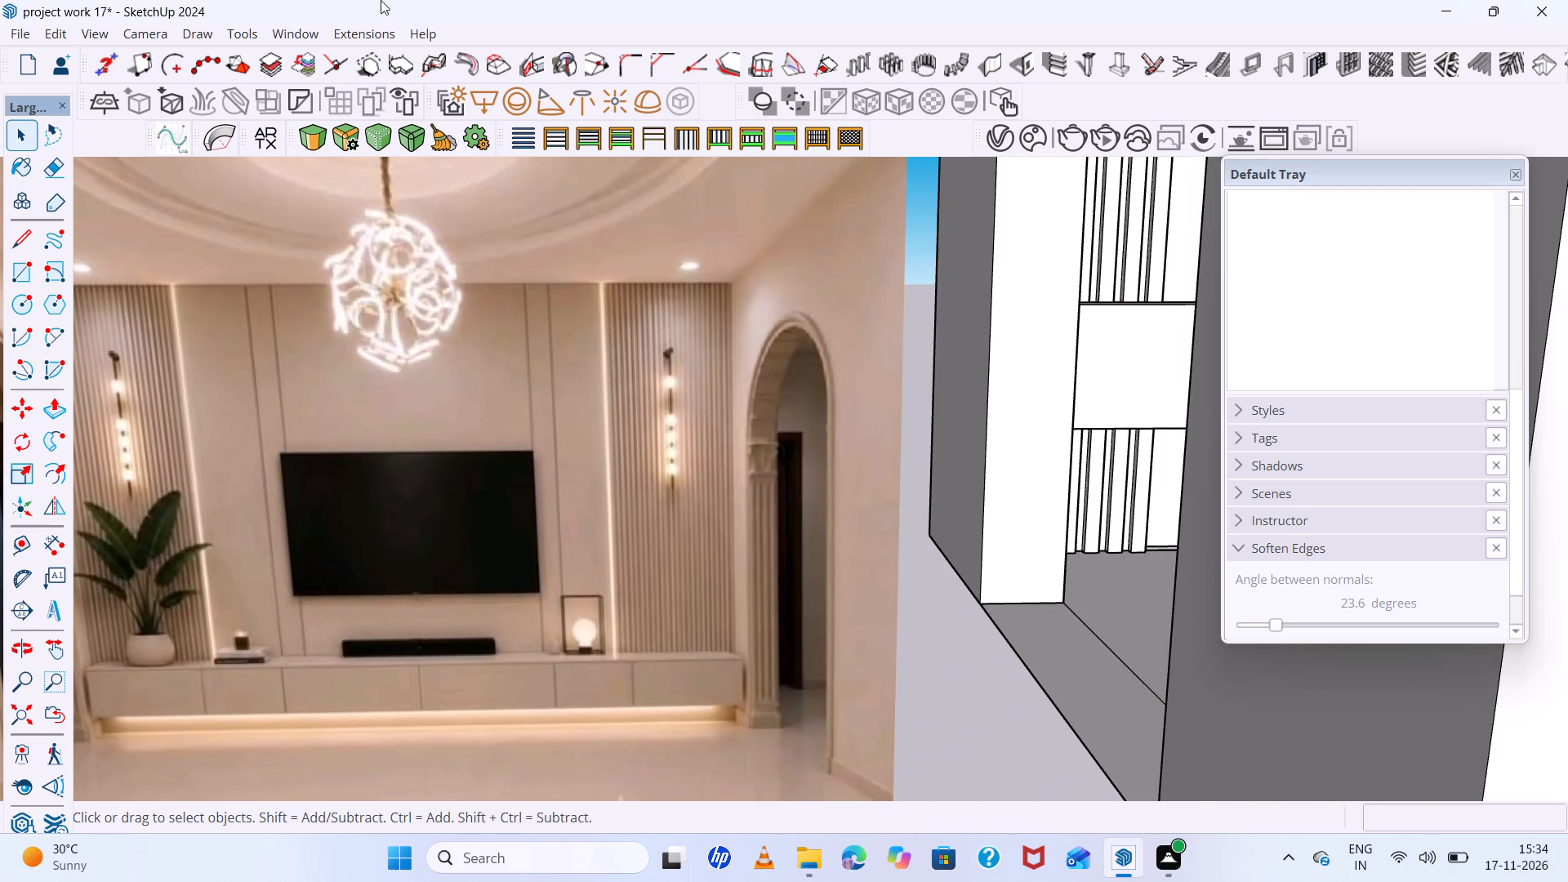
Search 3D Warehouse for "tv".
click(307, 27)
click(367, 240)
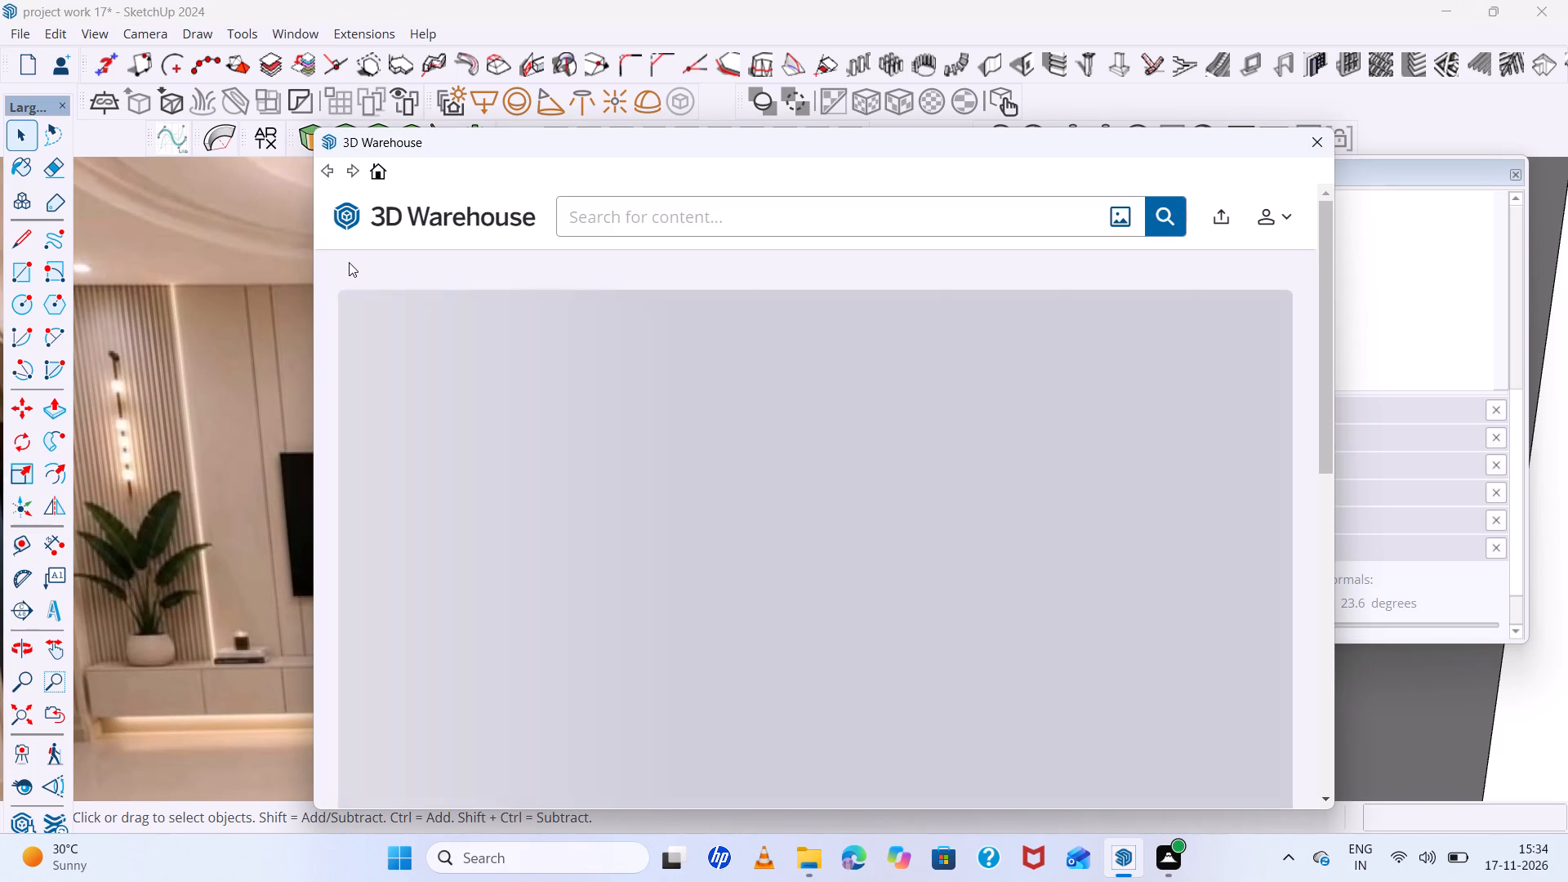
click(602, 223)
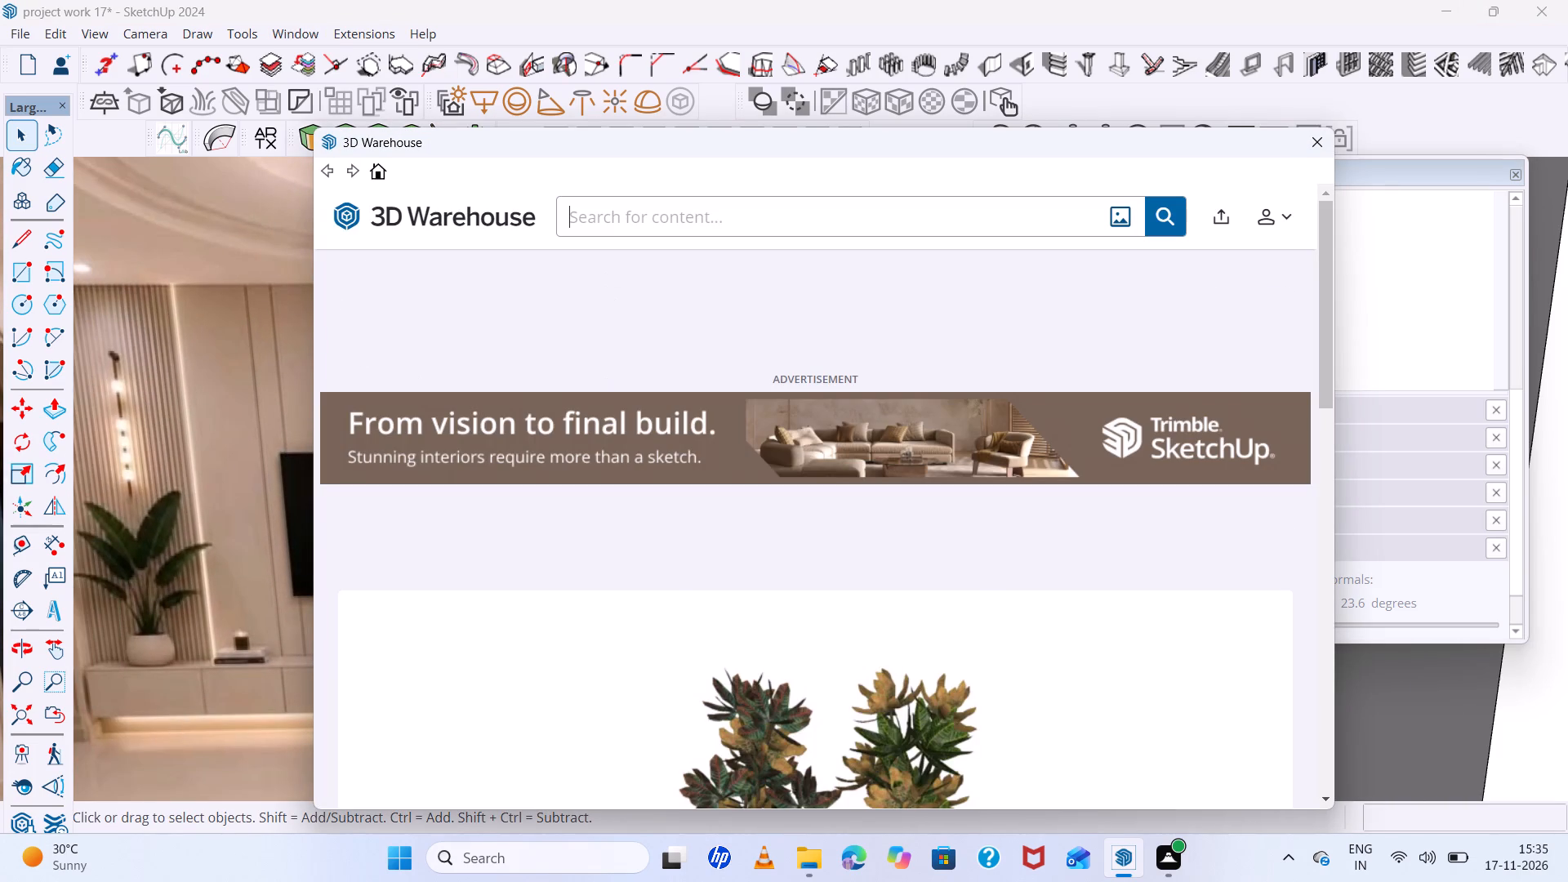
text(tv)
key(Return)
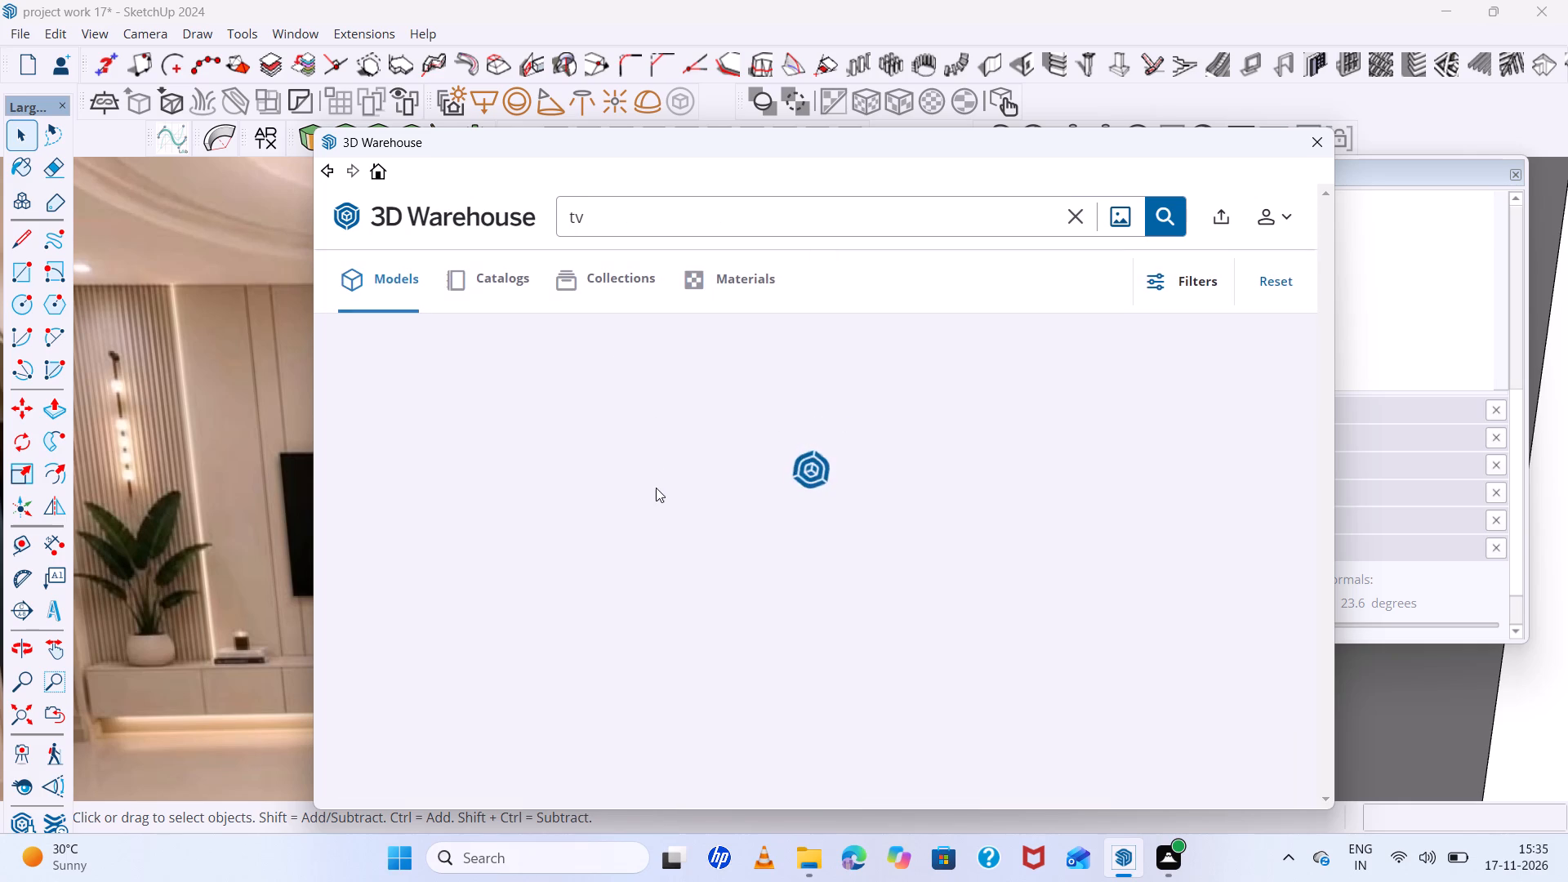
Browse the 3D Warehouse TV results for a plain black flat-screen model that suits the reference photo.
scroll(652, 486, down, 4)
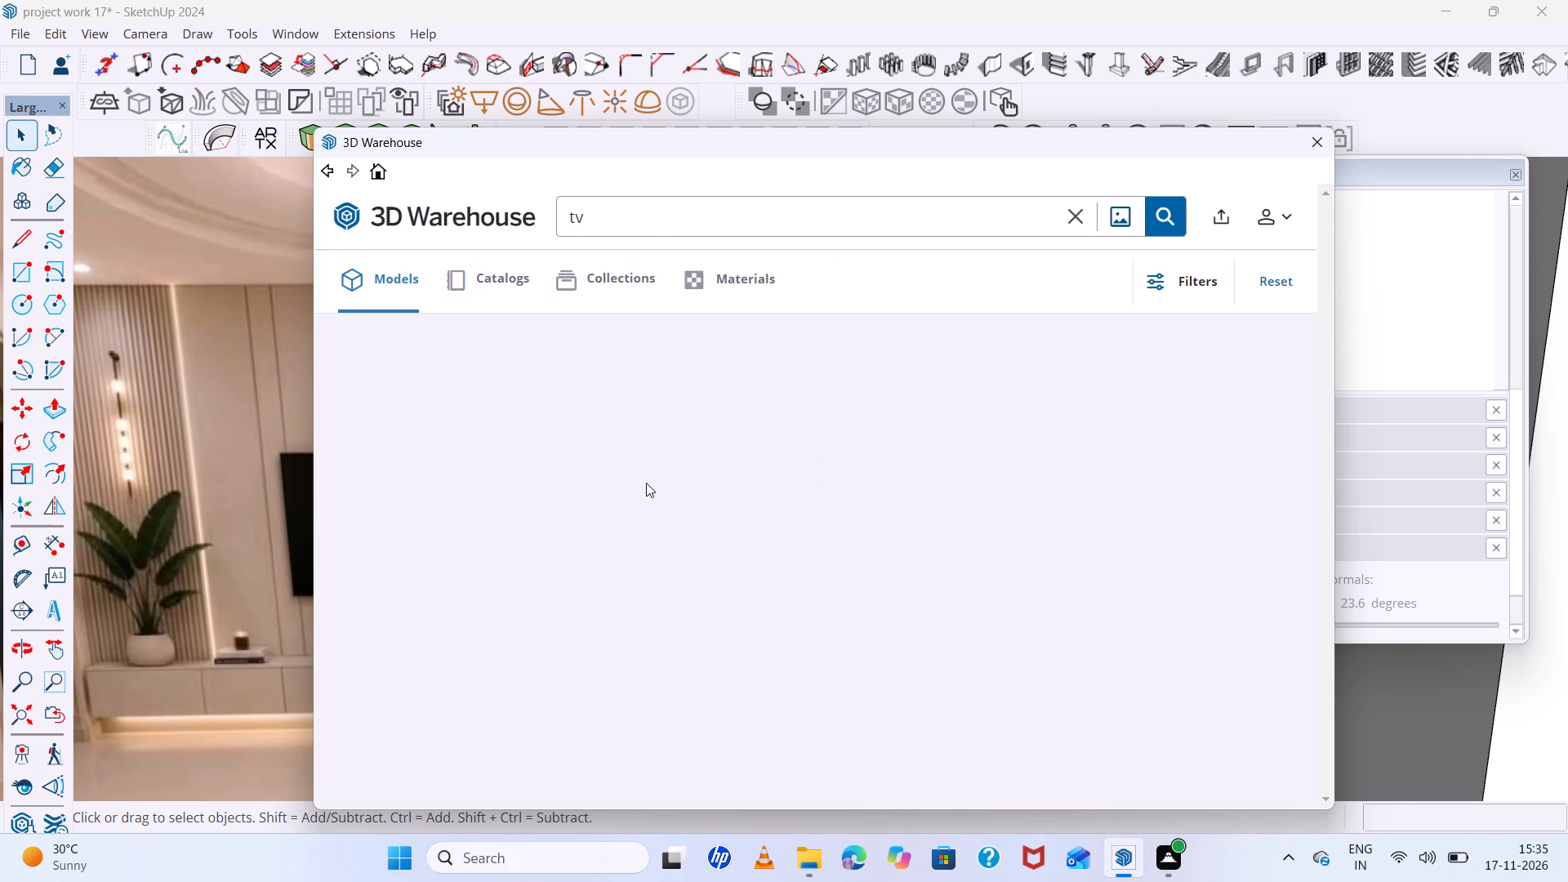
scroll(646, 483, down, 1)
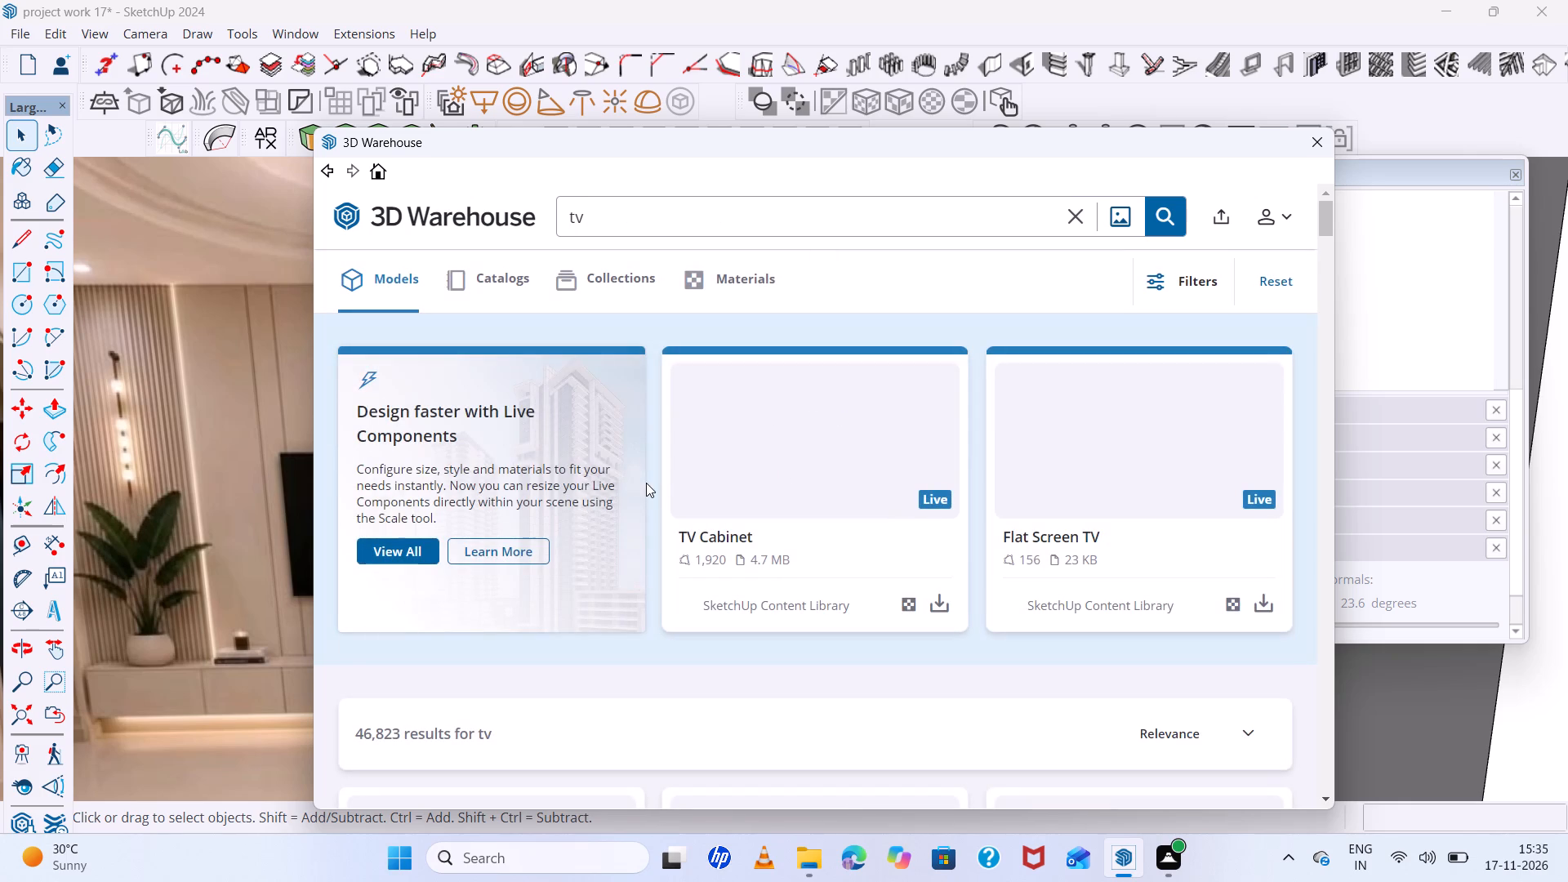
scroll(646, 483, down, 13)
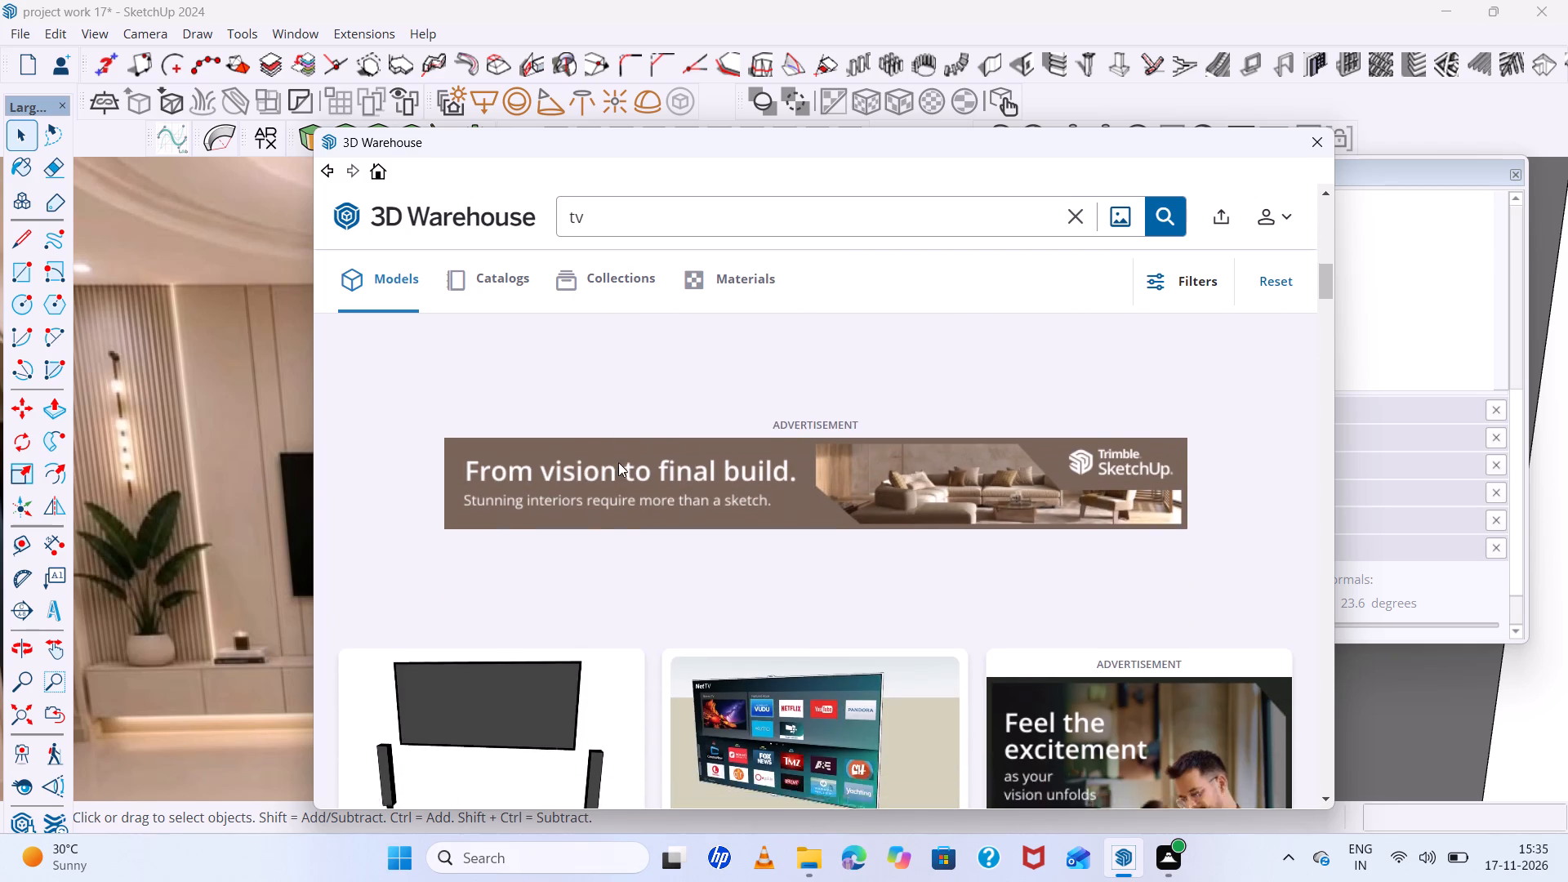
scroll(618, 462, down, 11)
scroll(618, 462, up, 6)
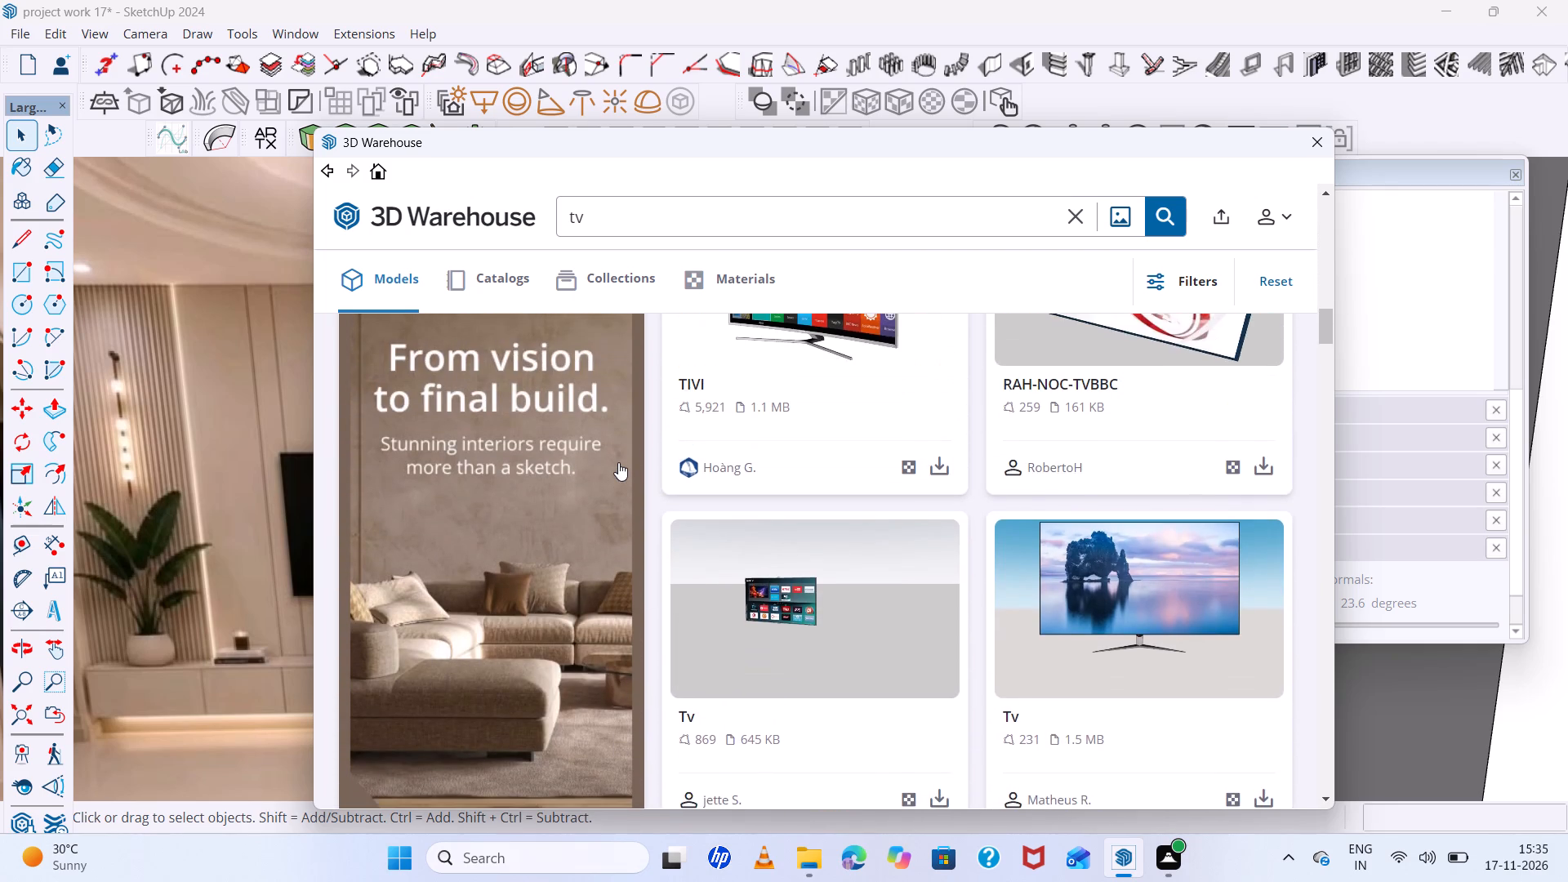
scroll(618, 462, down, 6)
scroll(618, 462, up, 5)
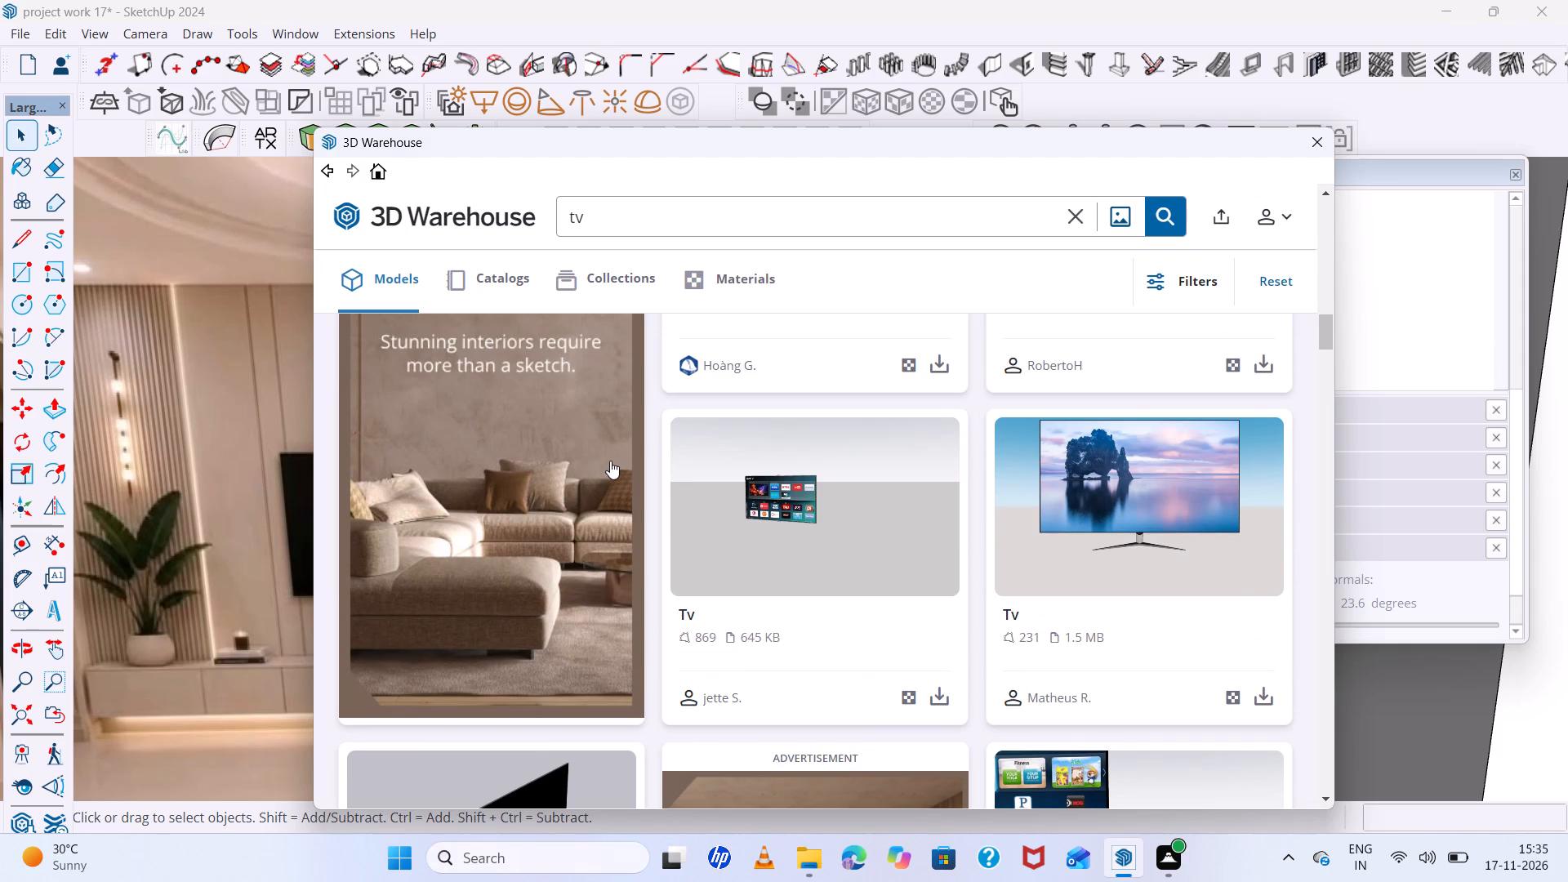
scroll(608, 485, up, 1)
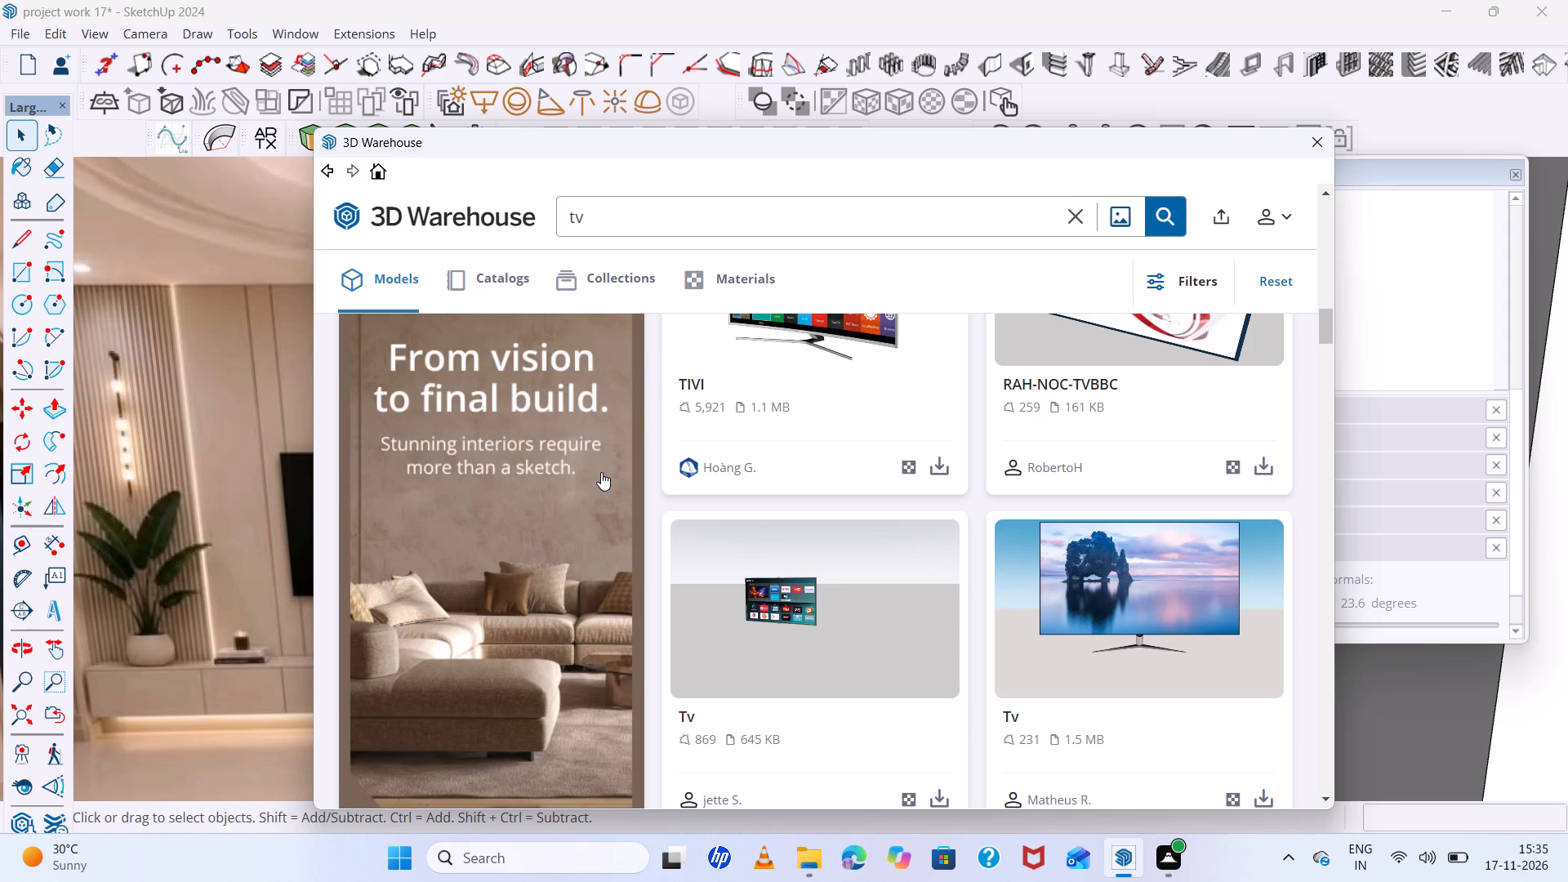
scroll(693, 417, up, 4)
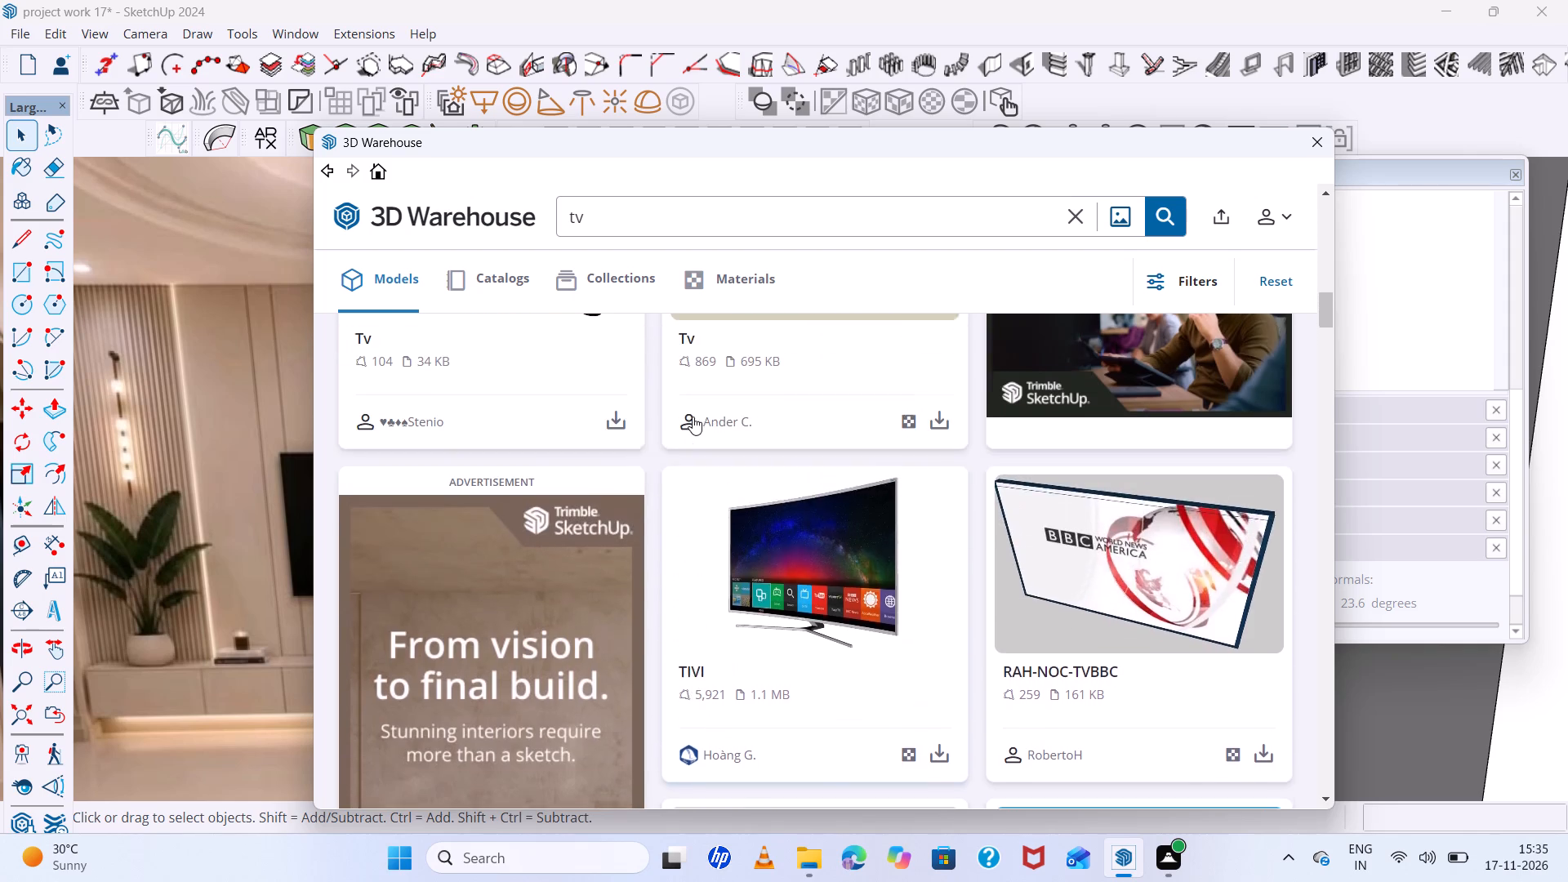
scroll(689, 416, up, 4)
scroll(689, 416, down, 6)
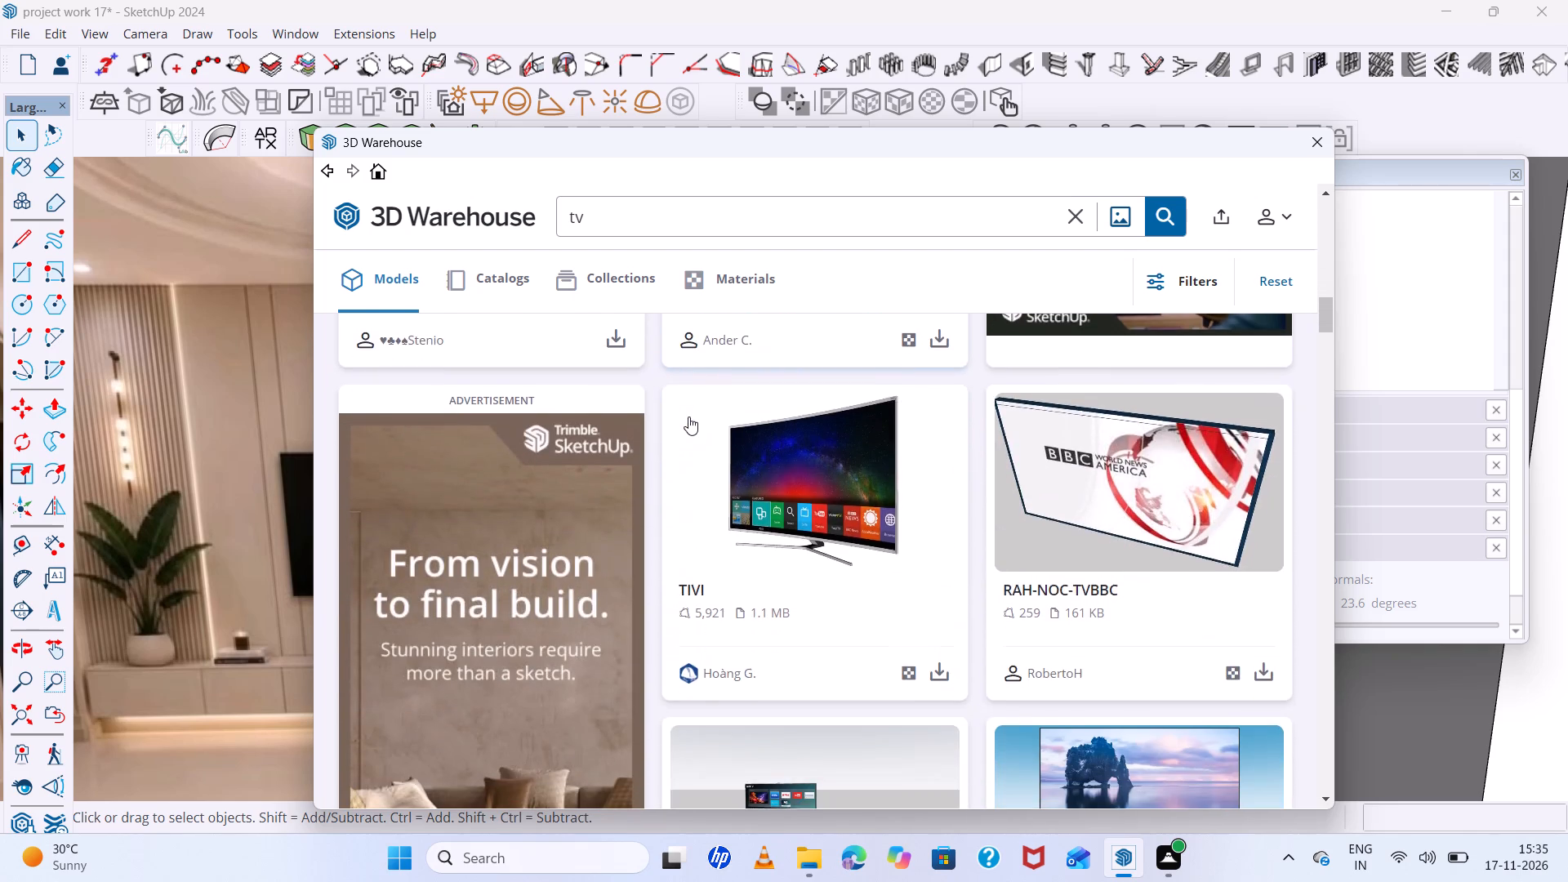
scroll(688, 416, down, 6)
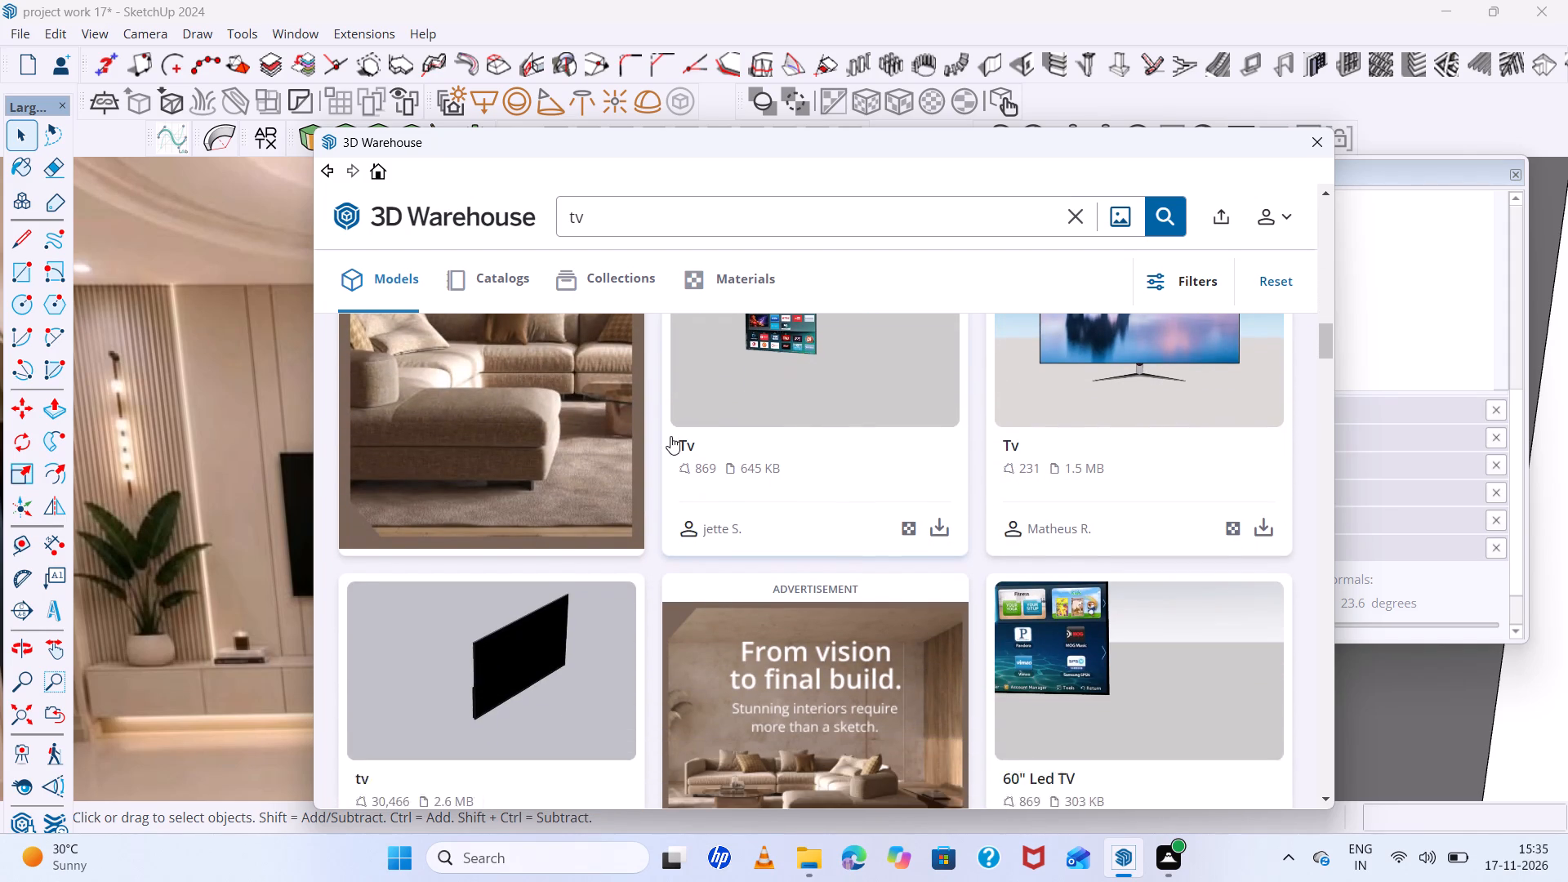
scroll(670, 436, down, 2)
scroll(576, 421, down, 3)
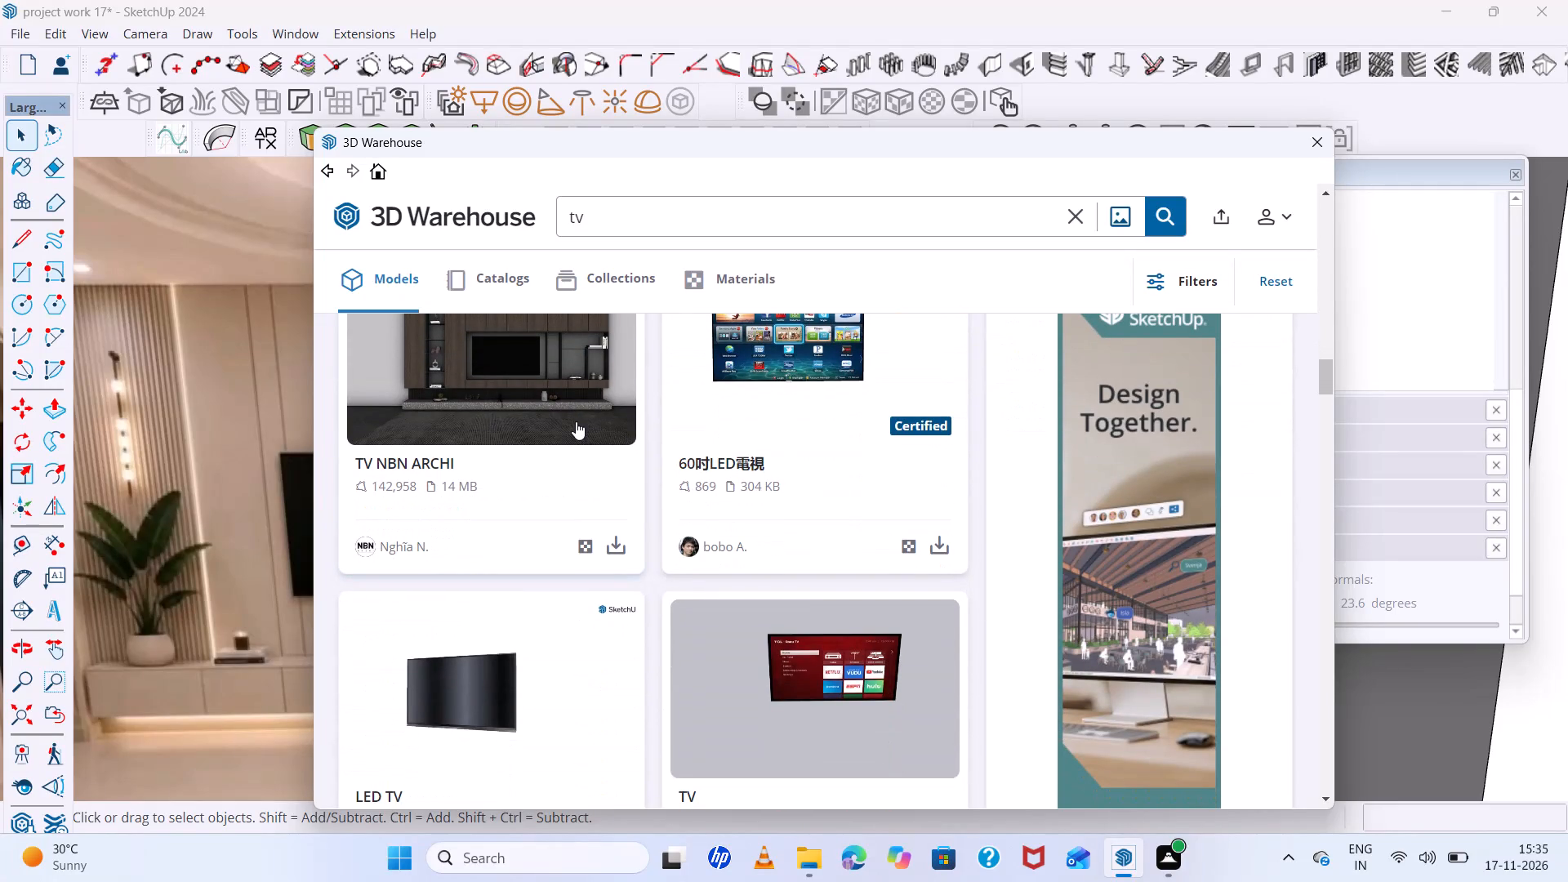
scroll(578, 425, down, 8)
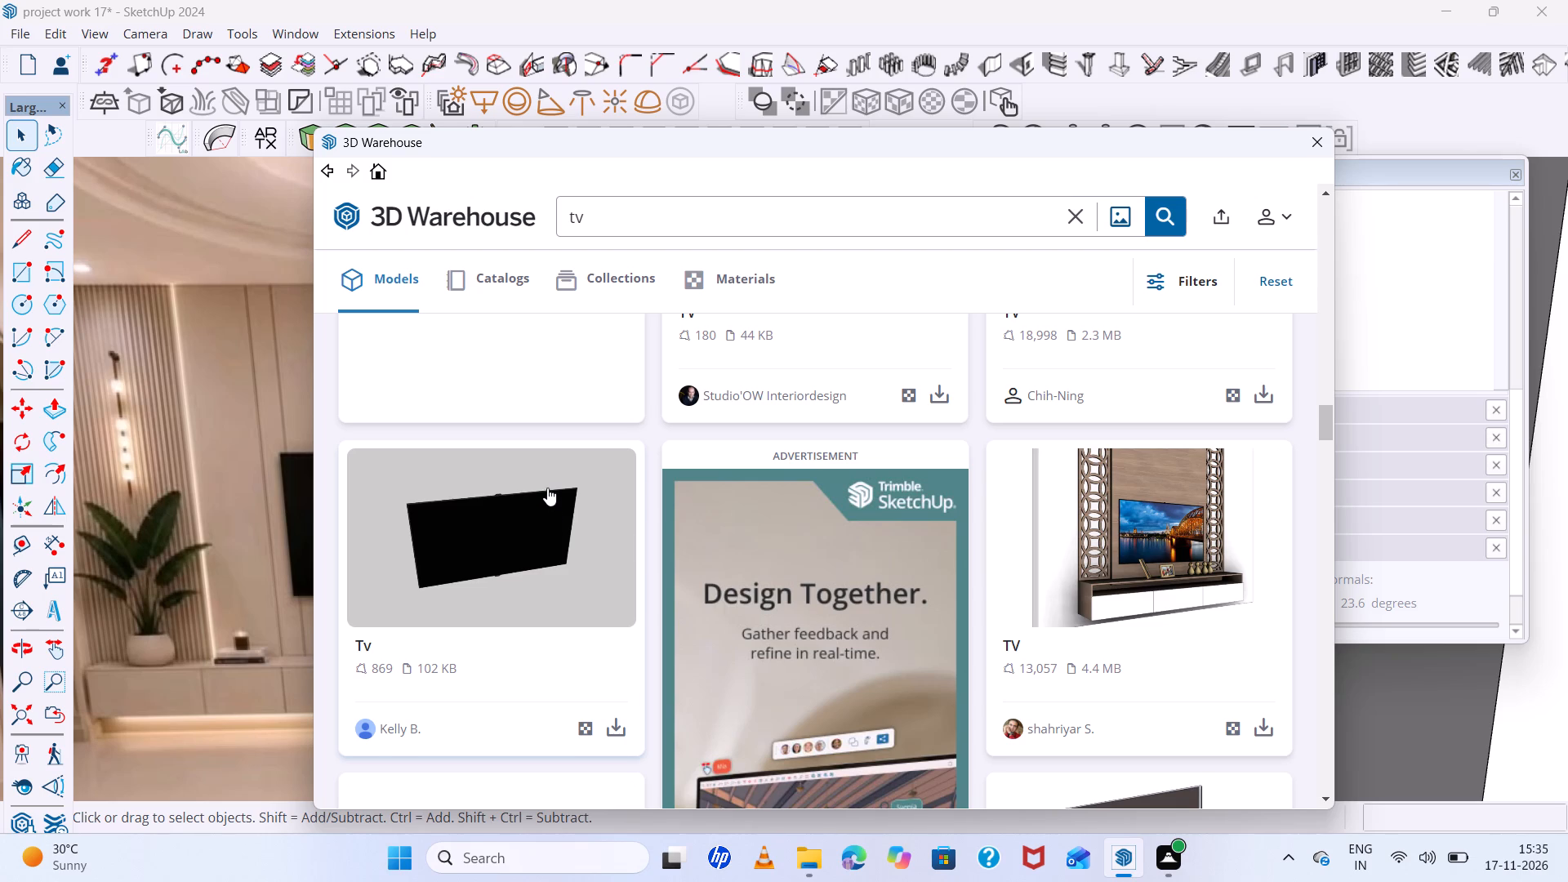
scroll(547, 488, down, 6)
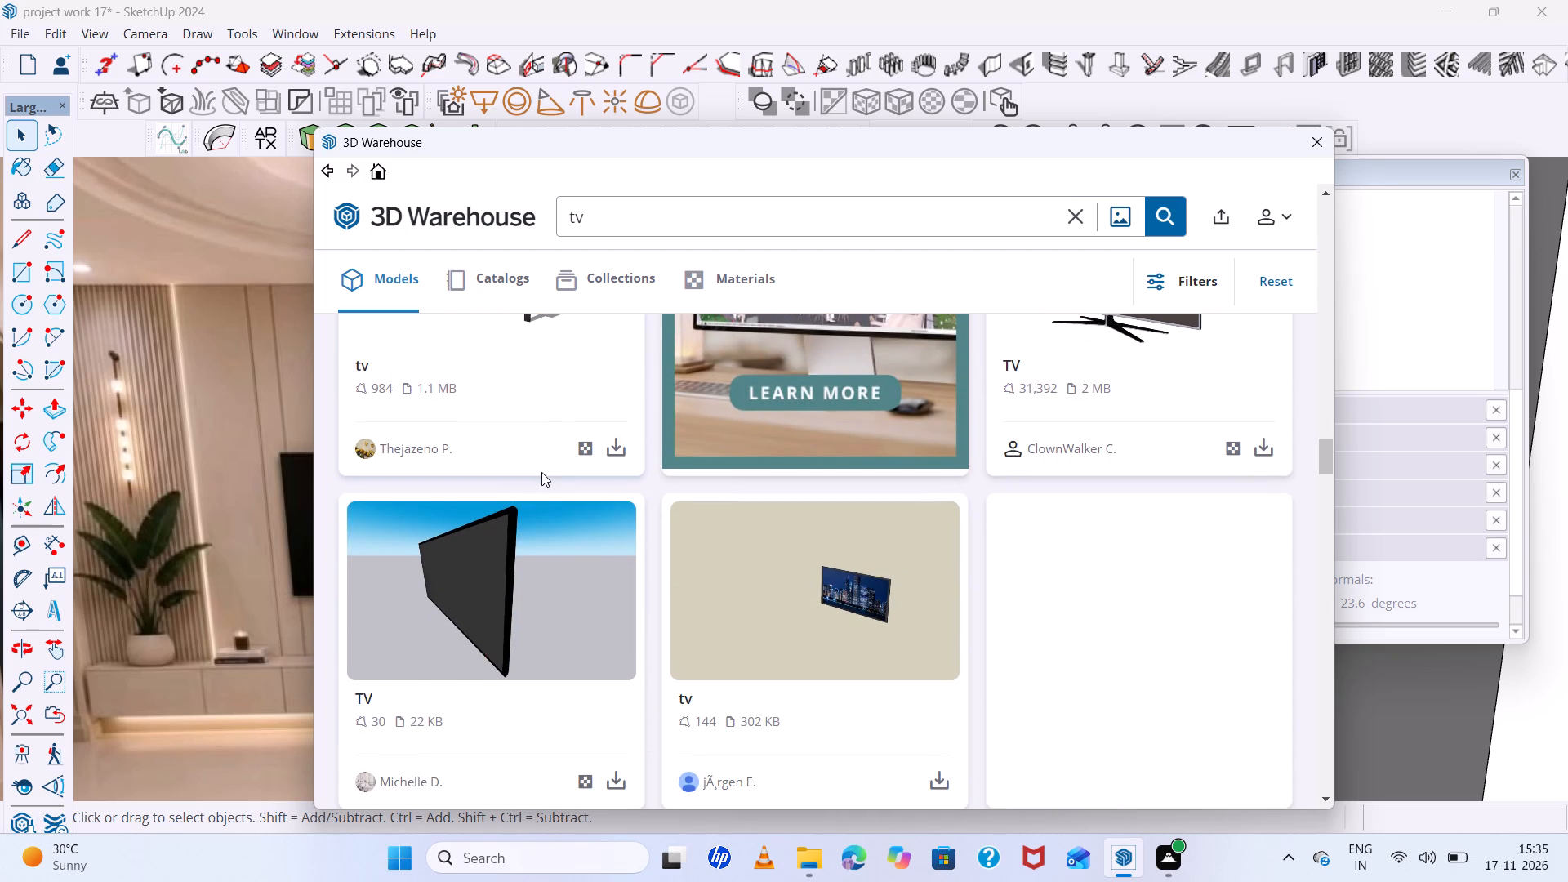
scroll(541, 469, down, 8)
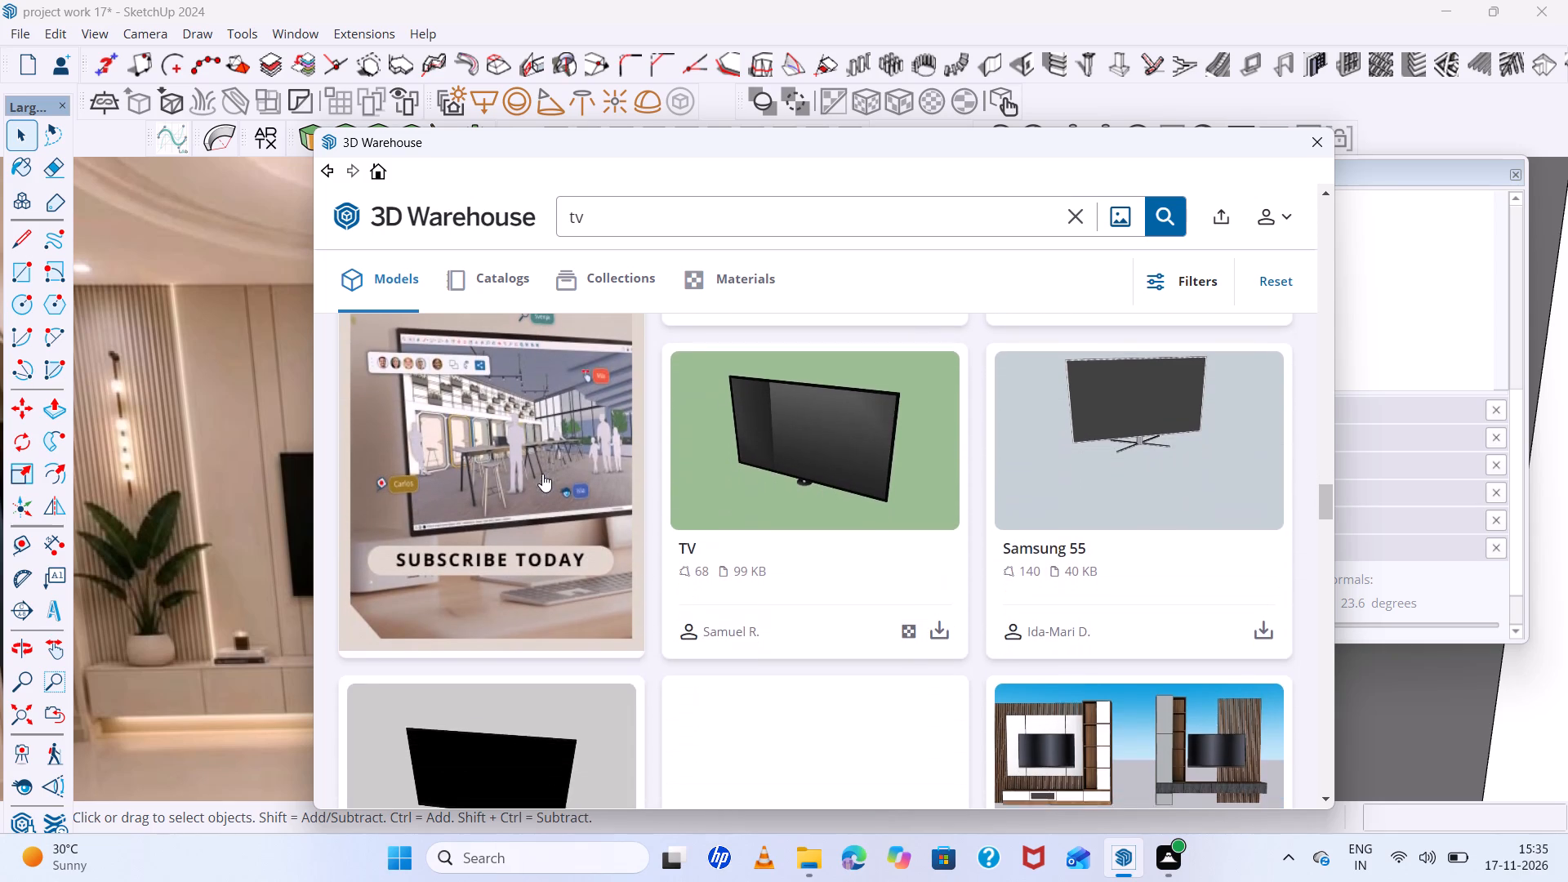
scroll(793, 433, down, 3)
scroll(793, 433, up, 3)
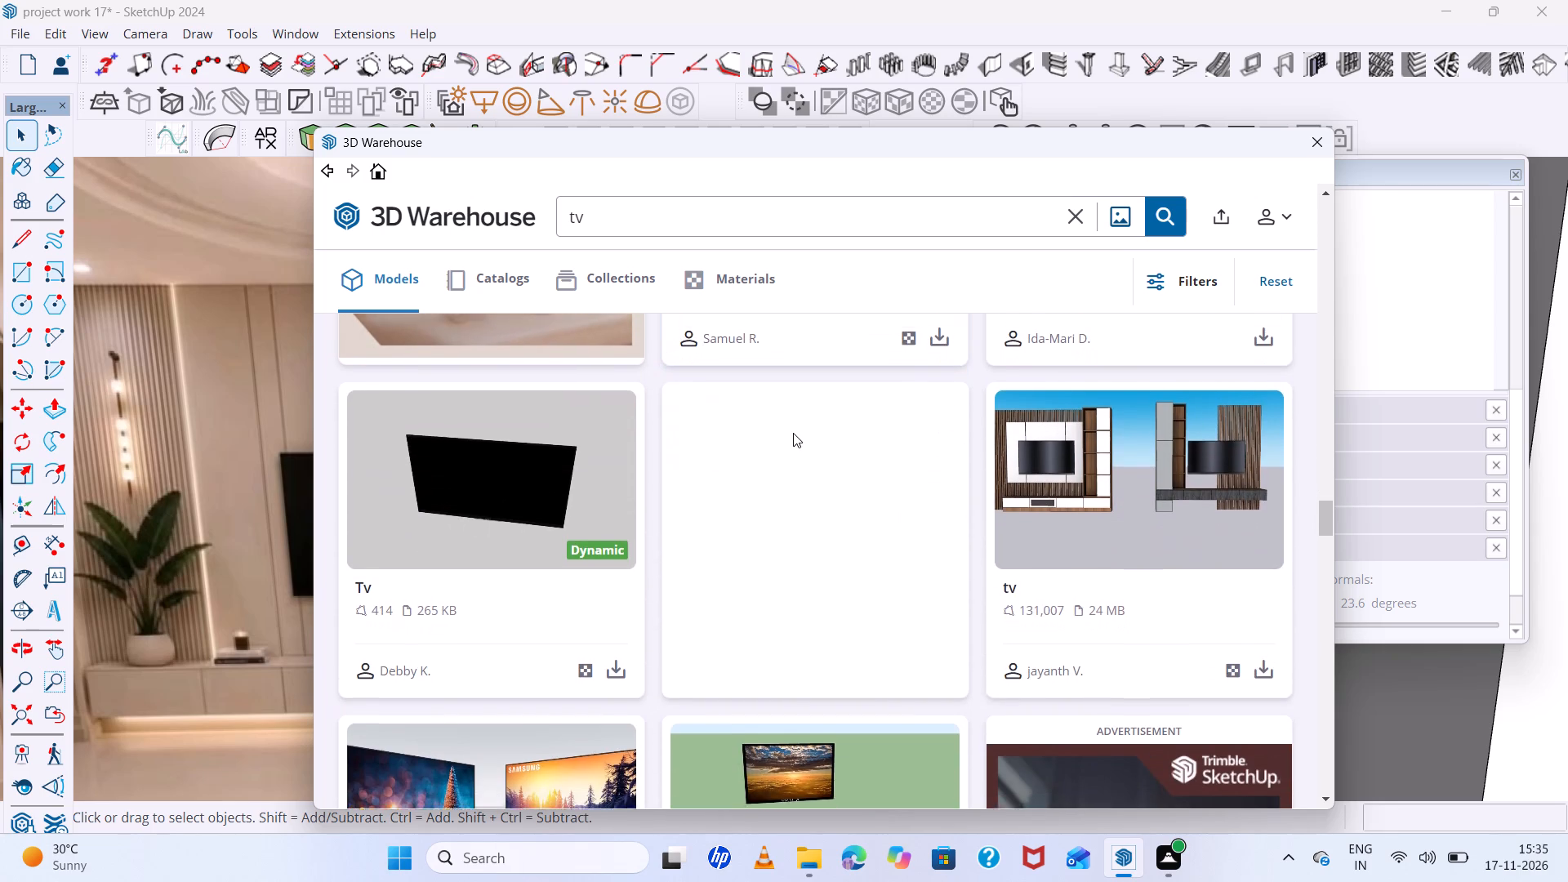
scroll(793, 433, up, 1)
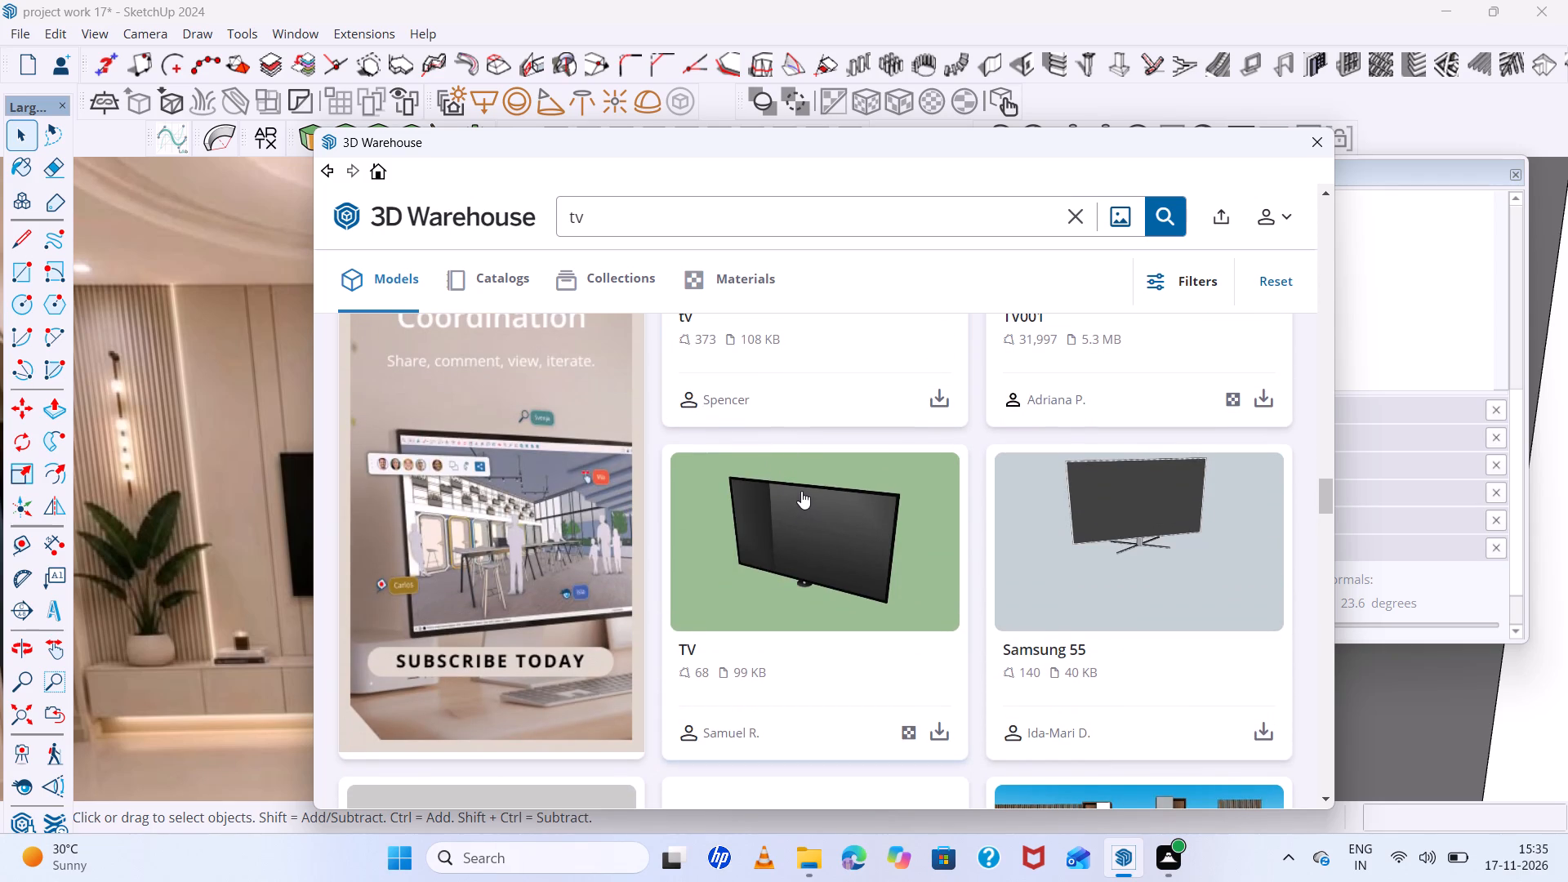
Load the 99 KB black flat-screen TV with a small round base directly into the model and place it beside the room.
click(801, 491)
scroll(792, 478, down, 6)
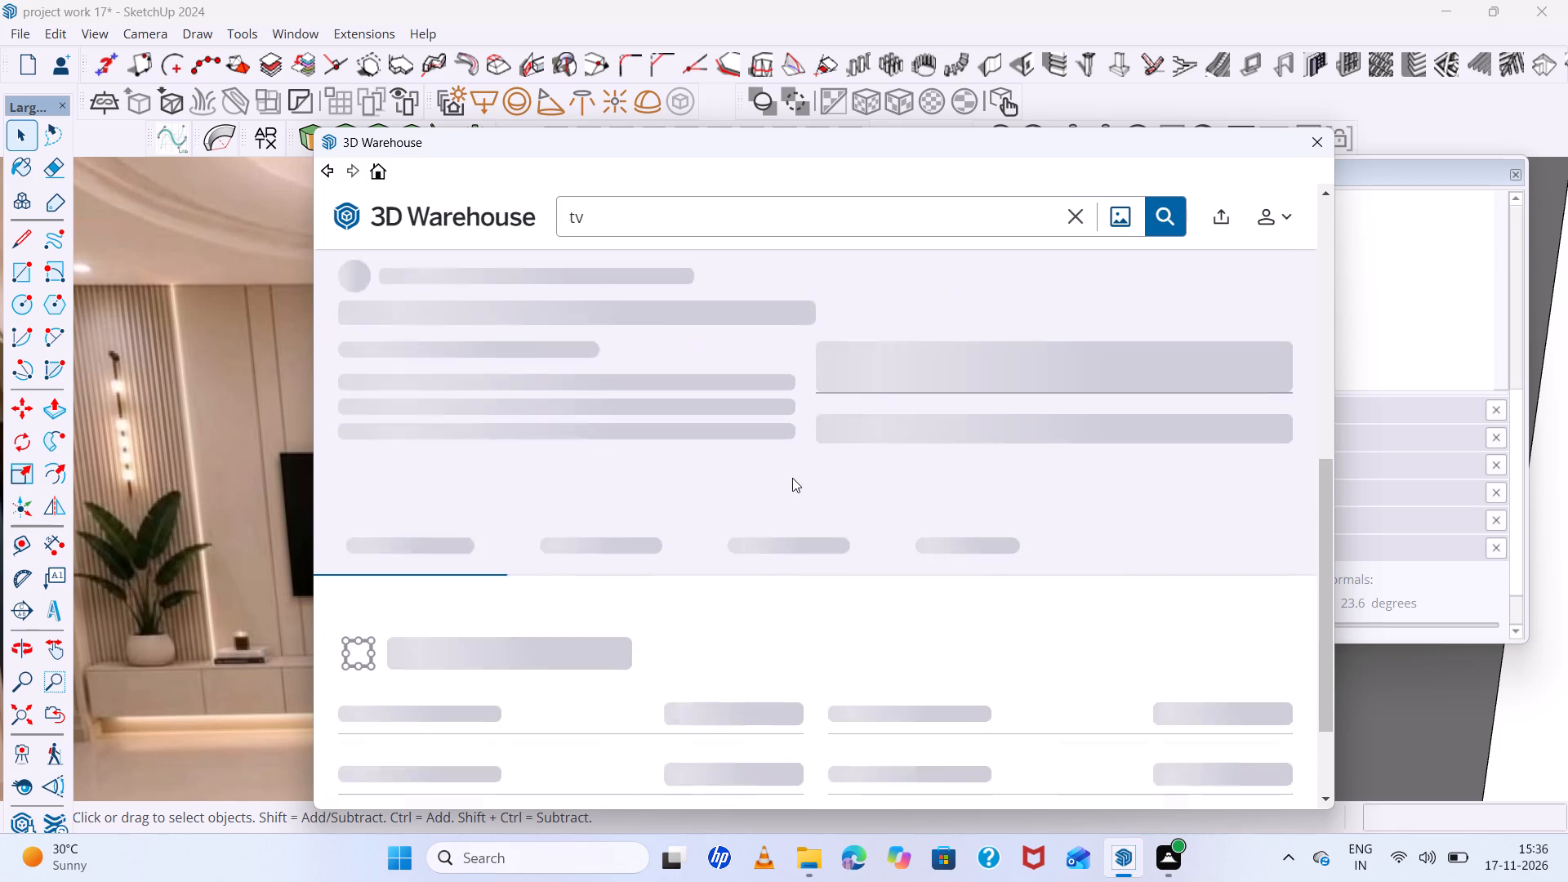
scroll(792, 477, down, 5)
scroll(792, 477, up, 10)
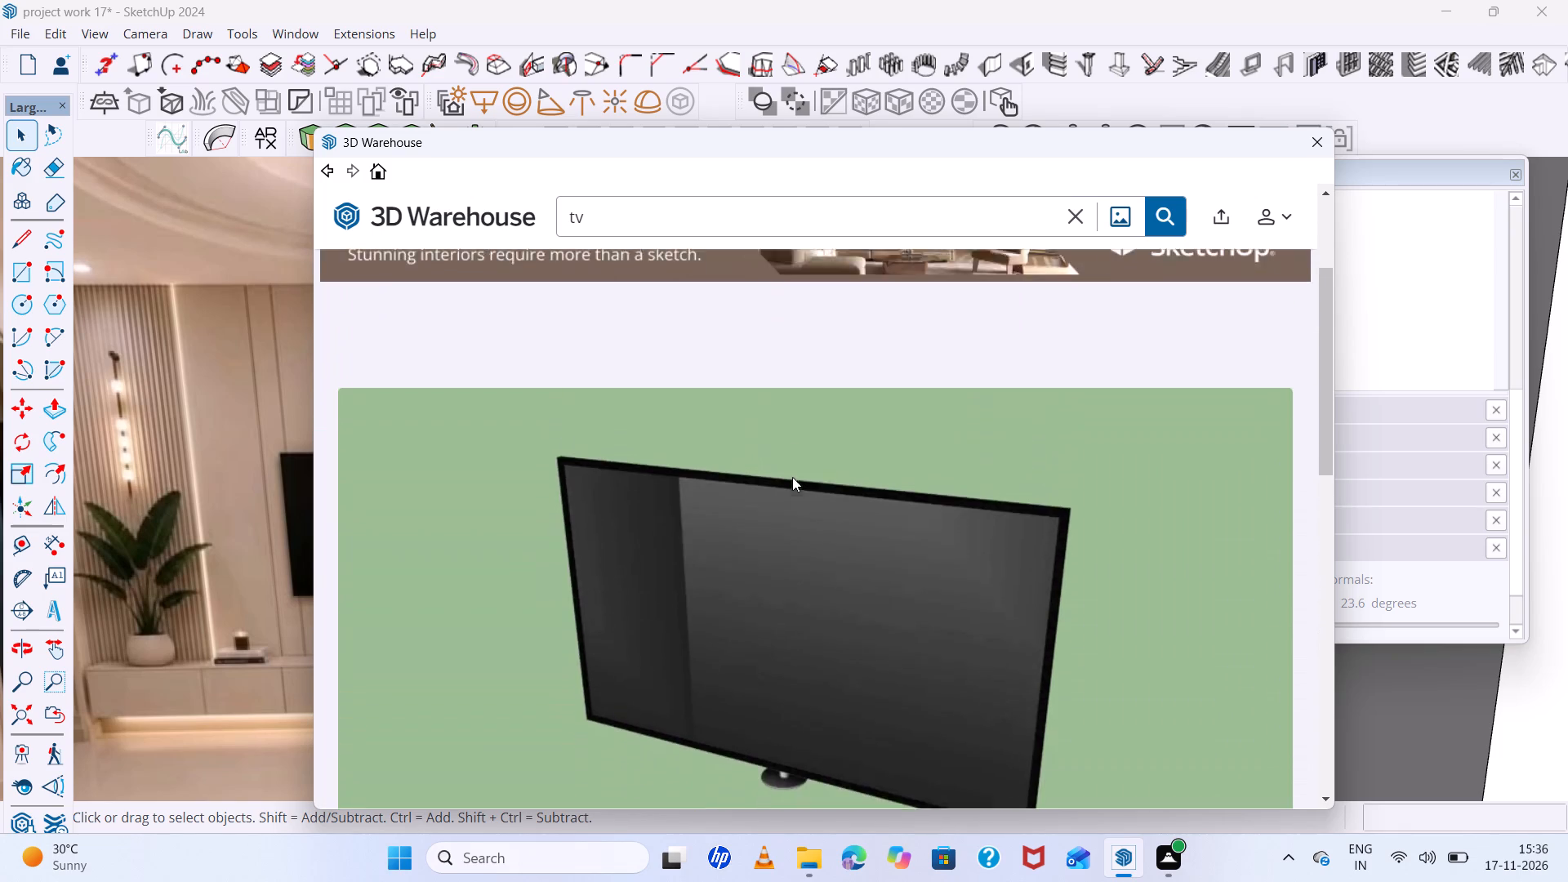
scroll(792, 477, down, 6)
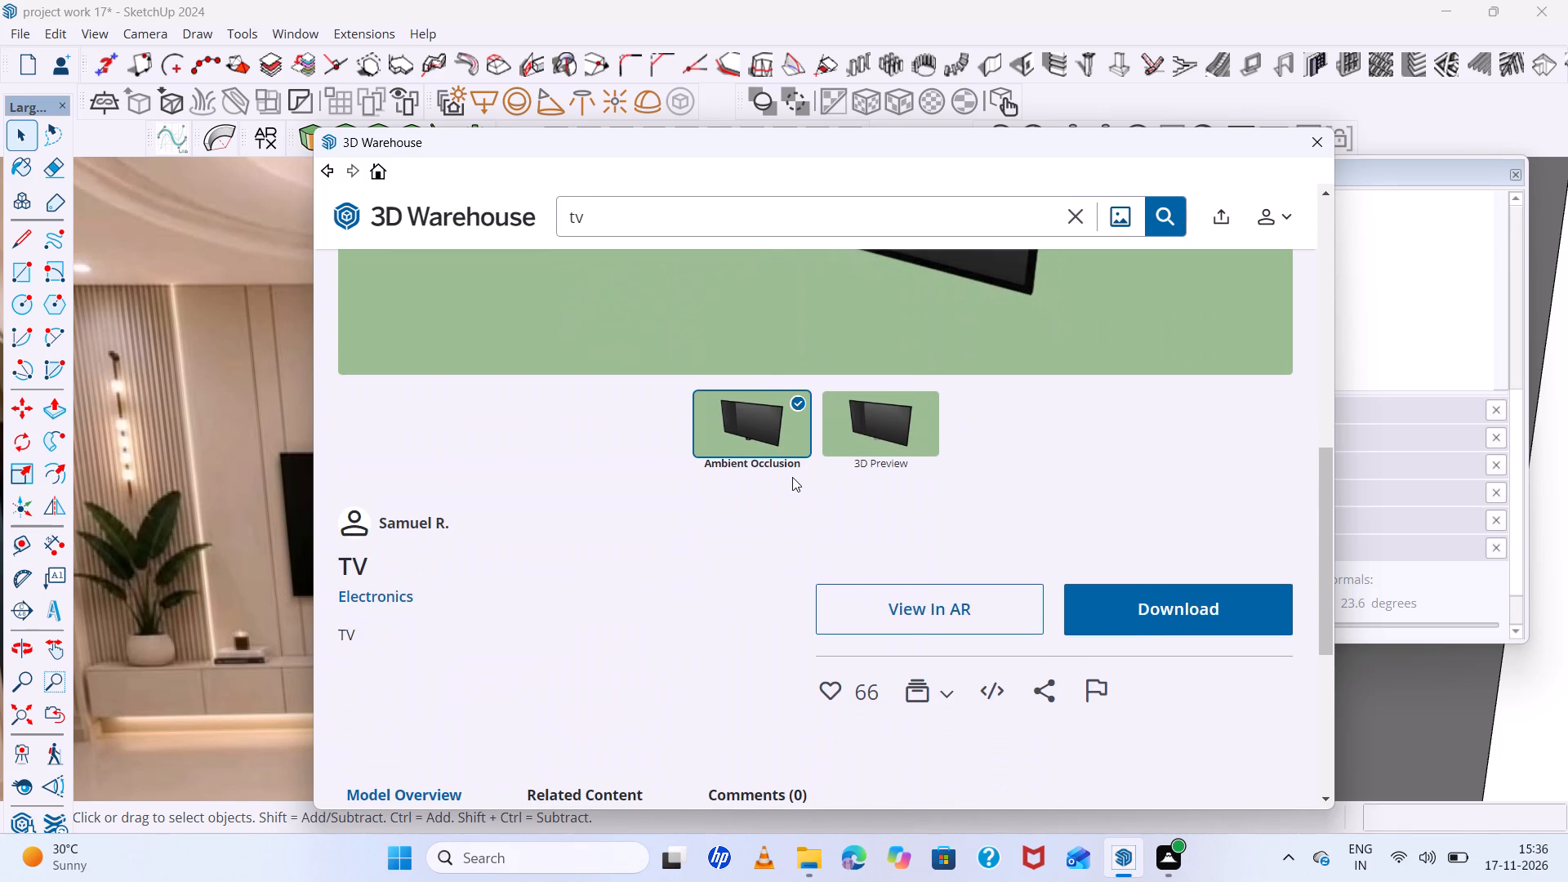
scroll(794, 481, down, 1)
click(1103, 507)
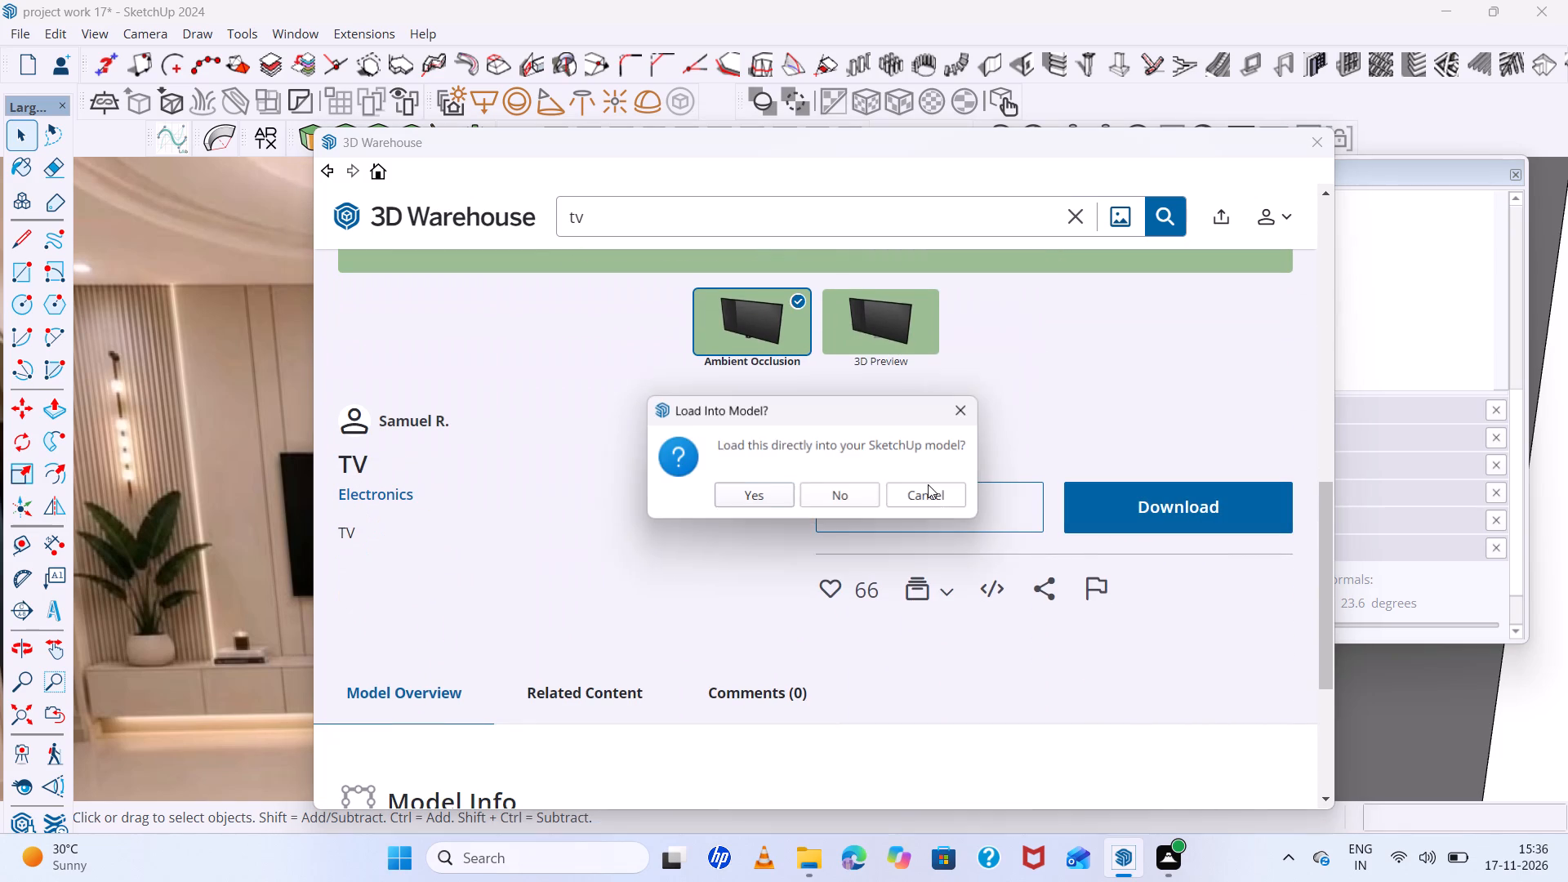
click(781, 492)
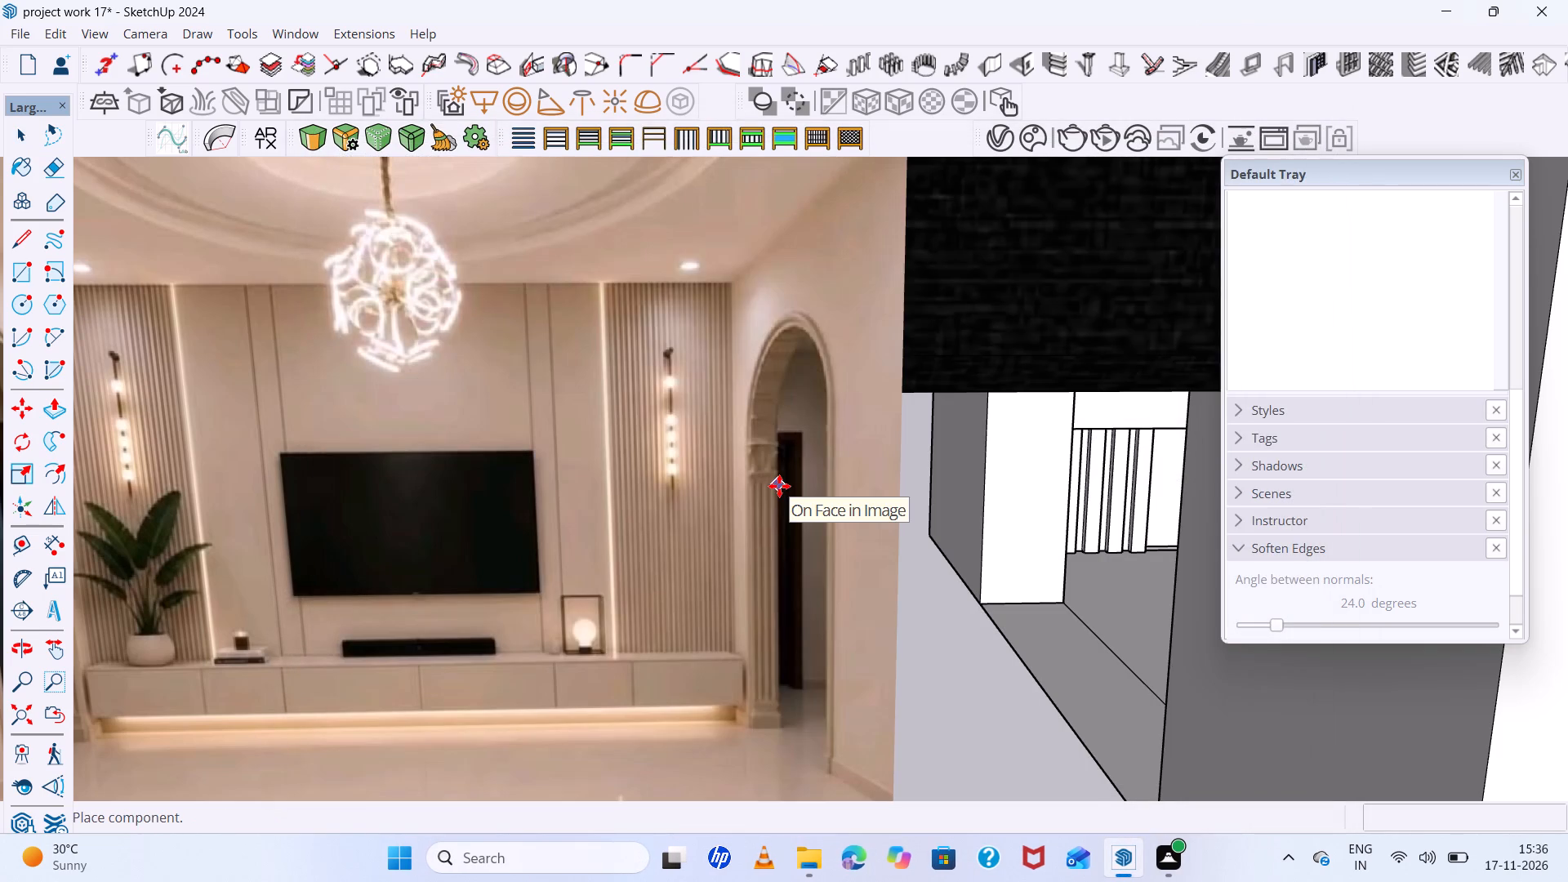
scroll(779, 486, down, 6)
scroll(602, 492, down, 18)
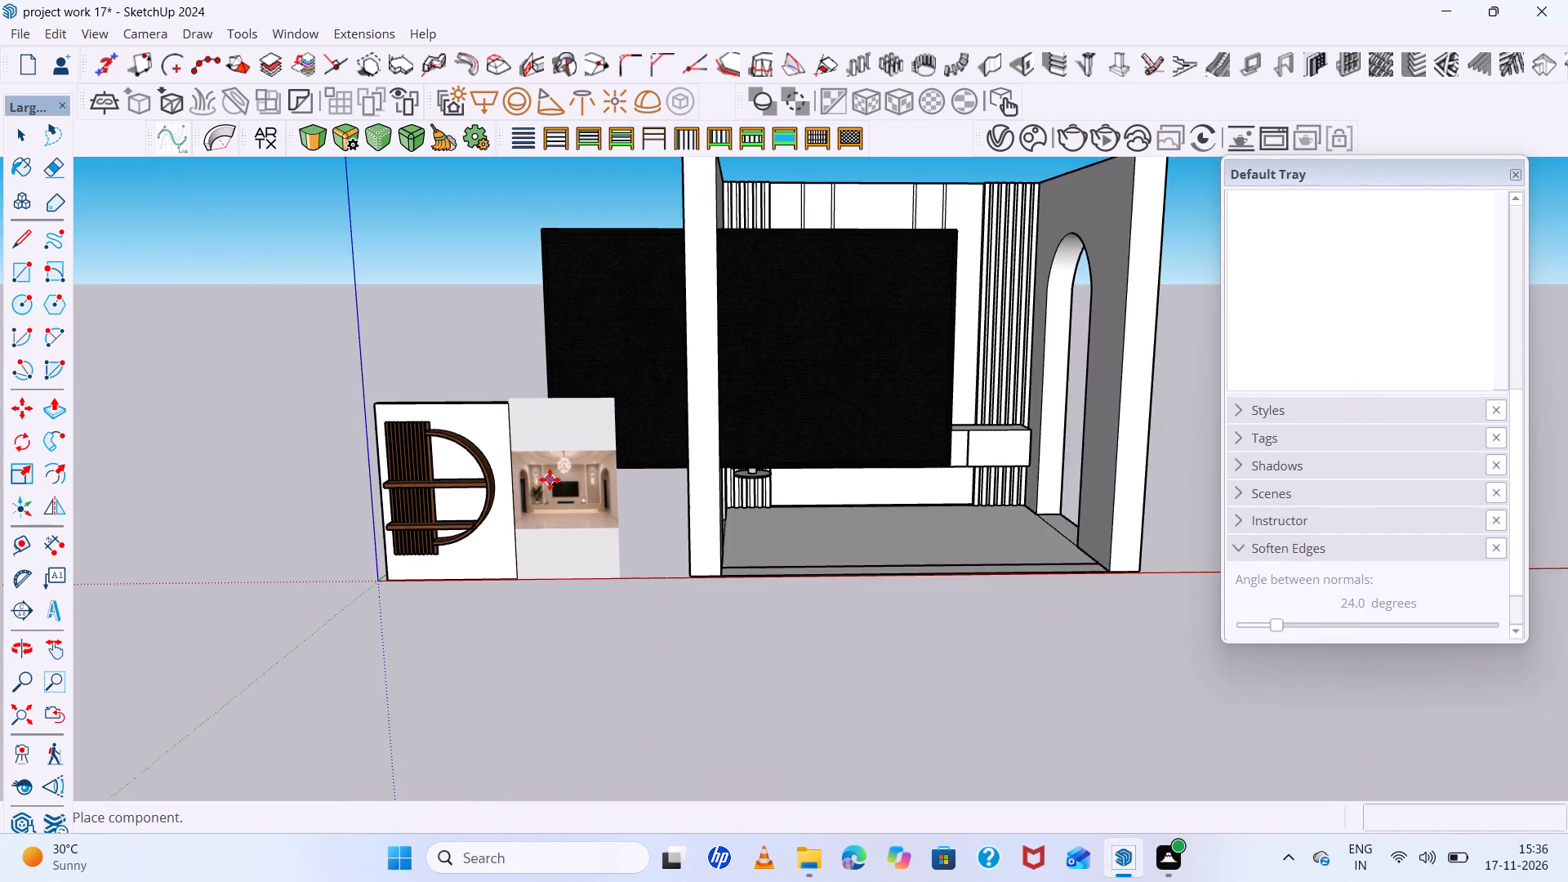
scroll(550, 479, down, 7)
click(903, 522)
Scale the placed TV down uniformly about its opposite corner to roughly two thirds of its size.
scroll(1040, 495, up, 4)
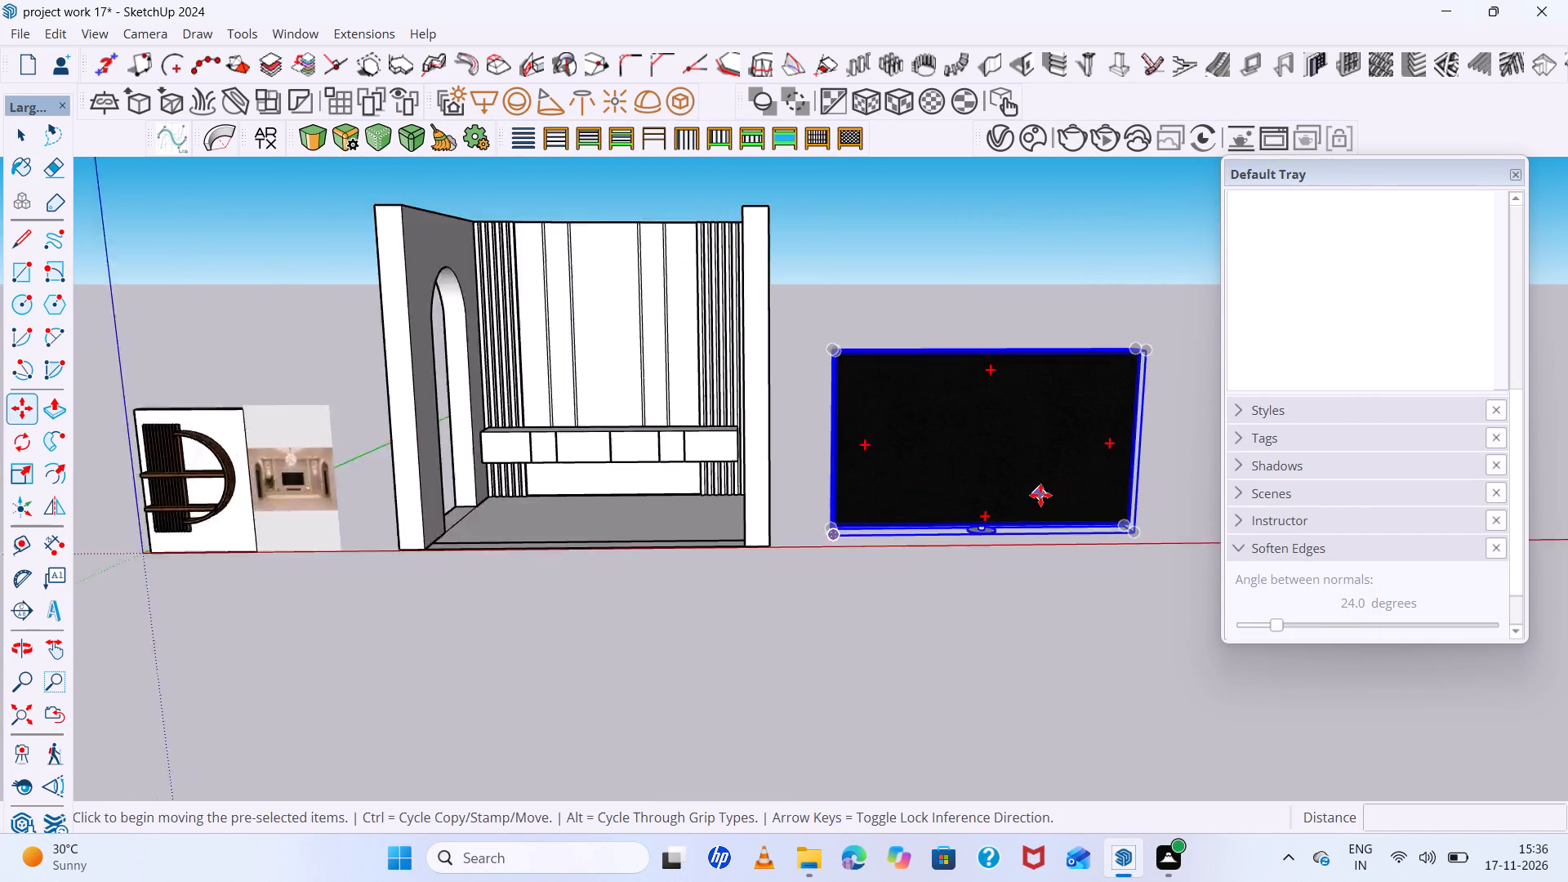
scroll(1040, 495, up, 2)
scroll(867, 443, down, 5)
middle_drag(996, 519, 995, 489)
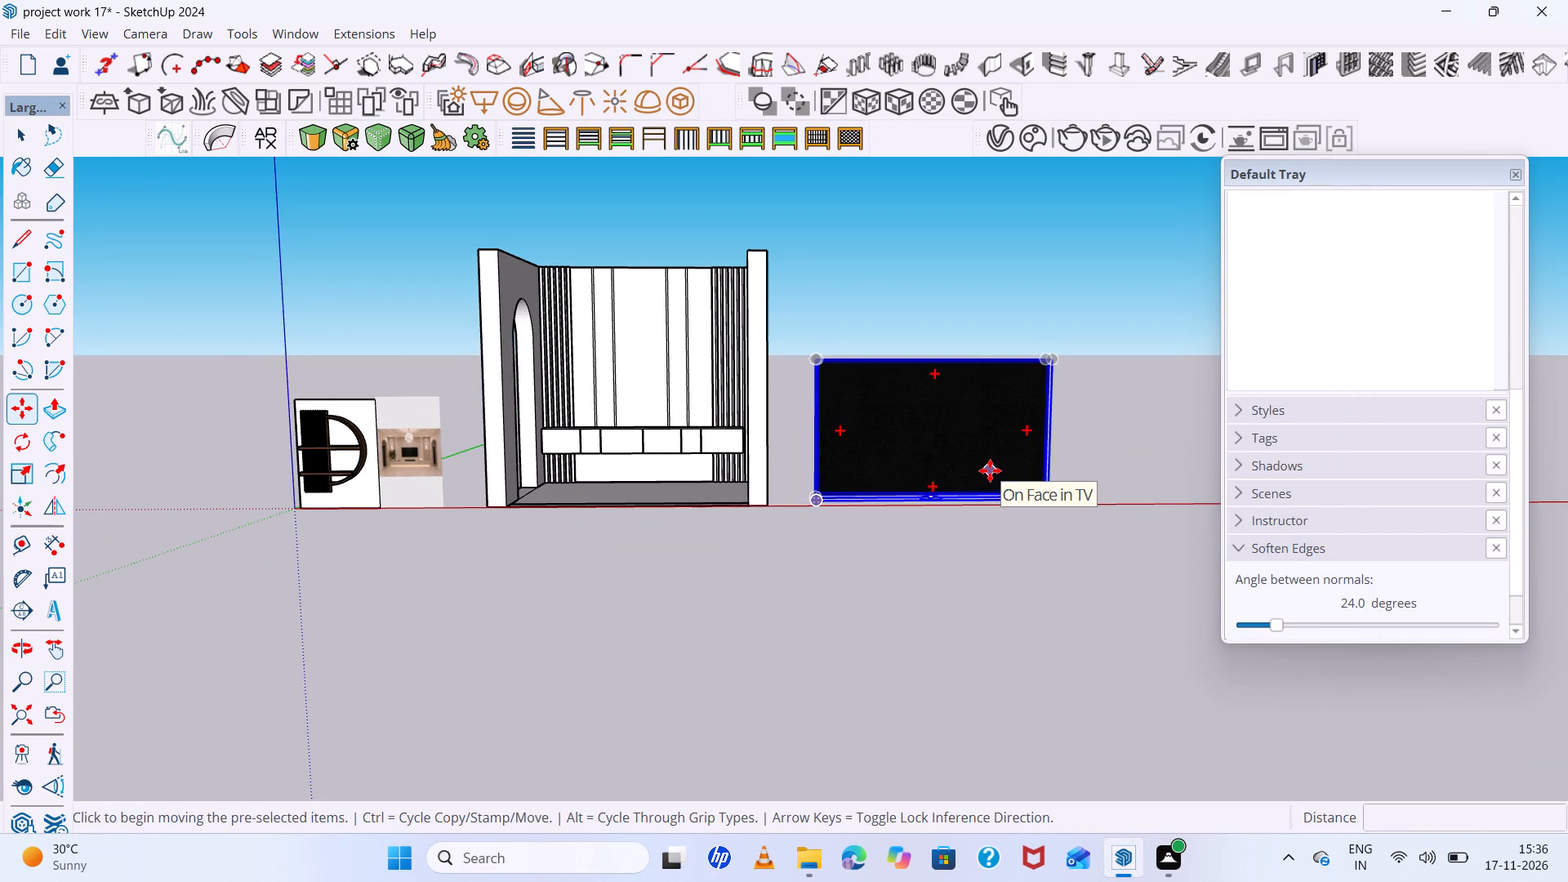
key(s)
scroll(1069, 350, up, 4)
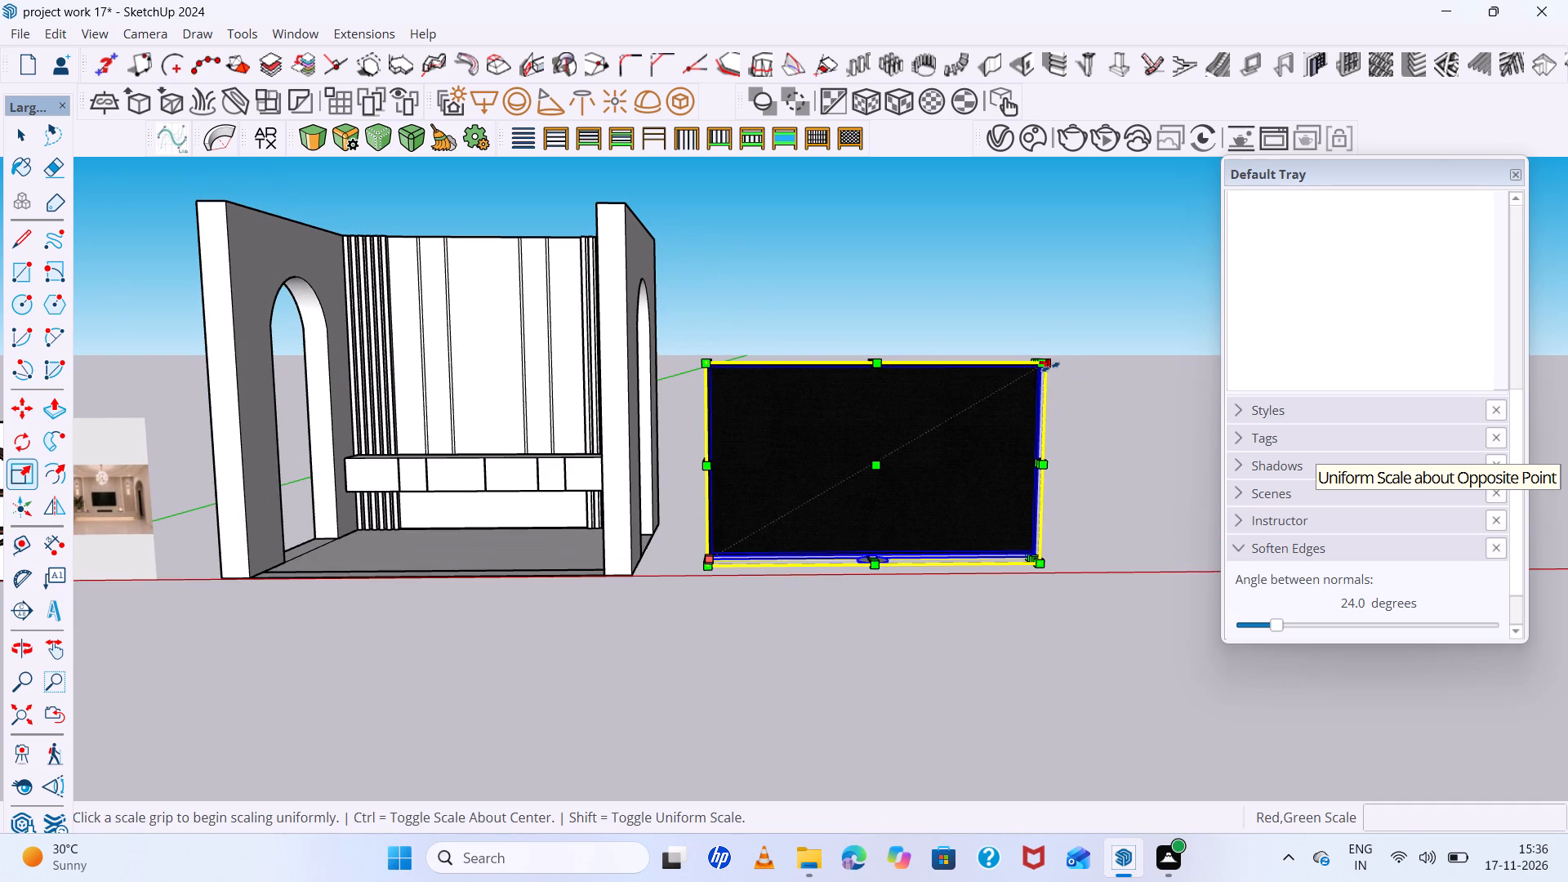
click(1050, 367)
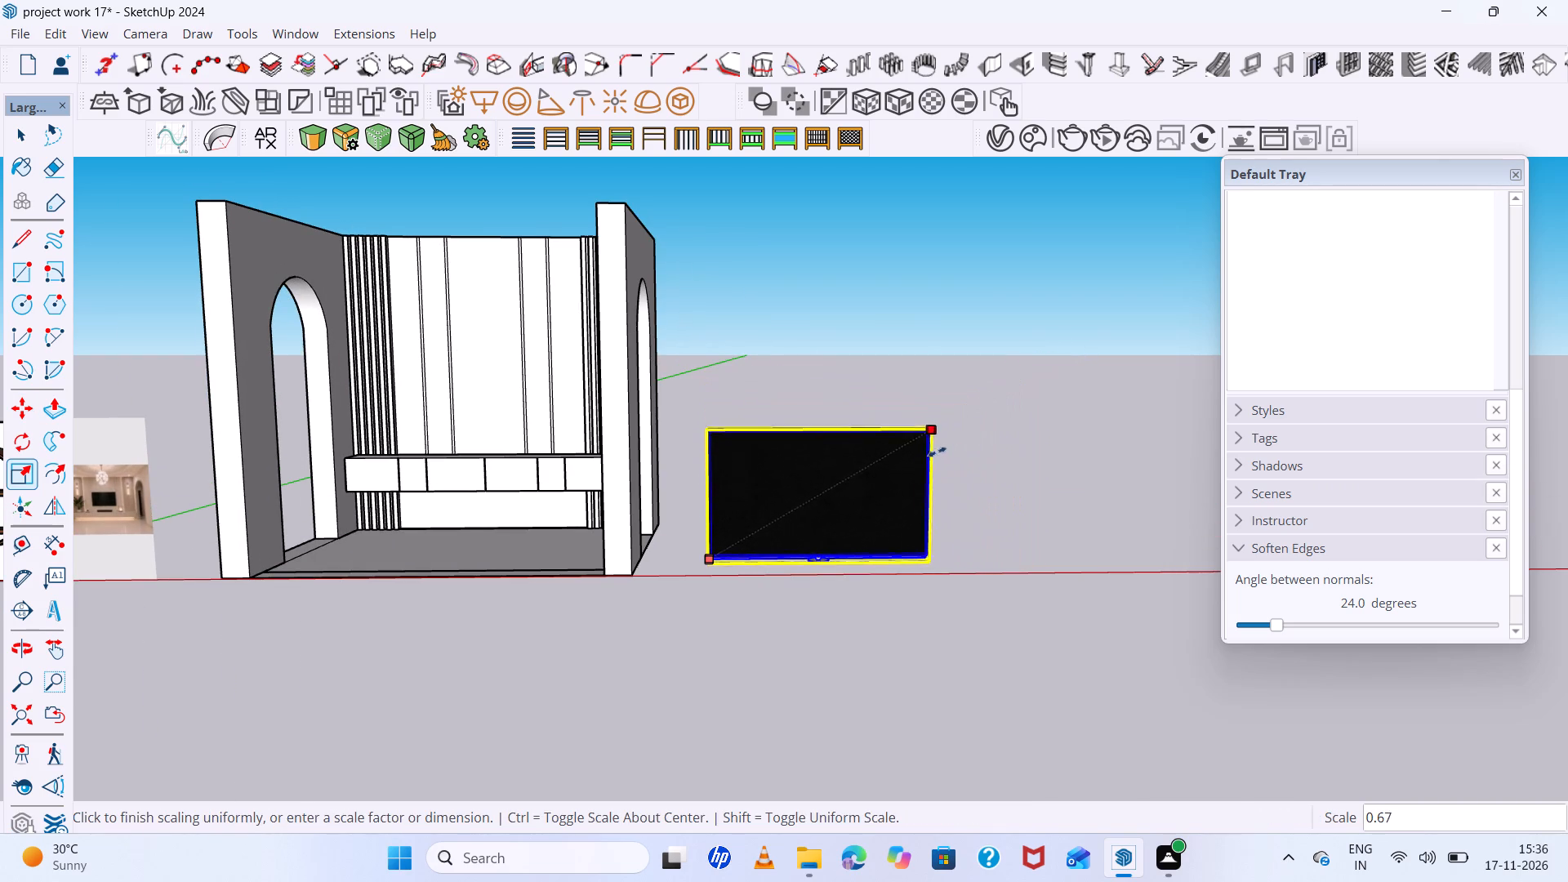
click(917, 469)
Move the TV by its upper corner into the room and onto the plain back panel, above the floating cabinet.
scroll(900, 515, up, 6)
middle_drag(920, 522, 1160, 639)
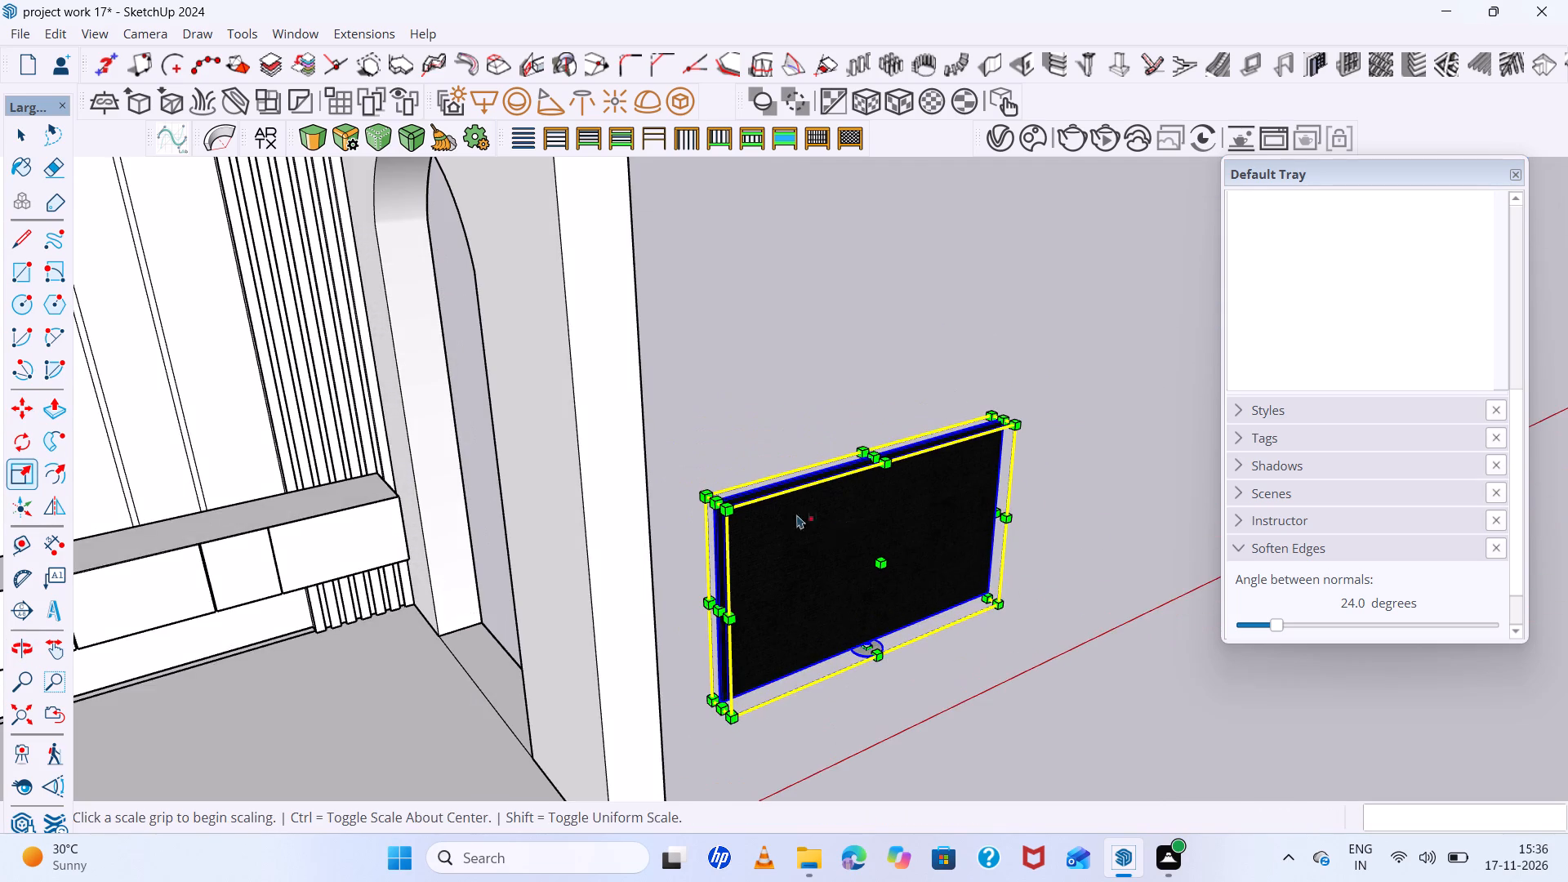
scroll(746, 503, up, 5)
key(space)
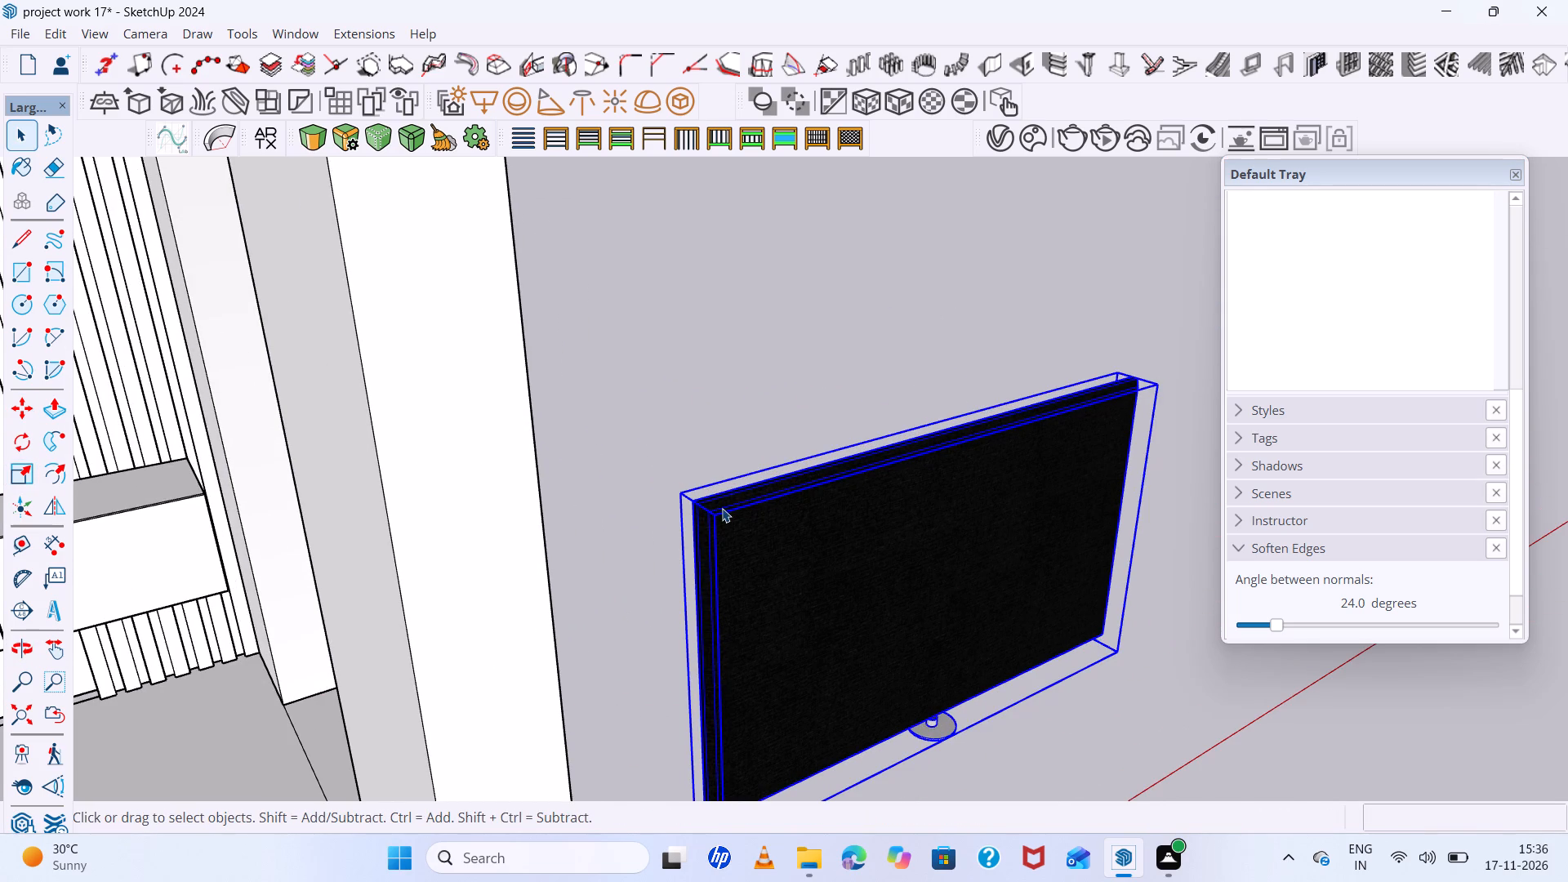
key(m)
click(722, 517)
scroll(1027, 541, down, 2)
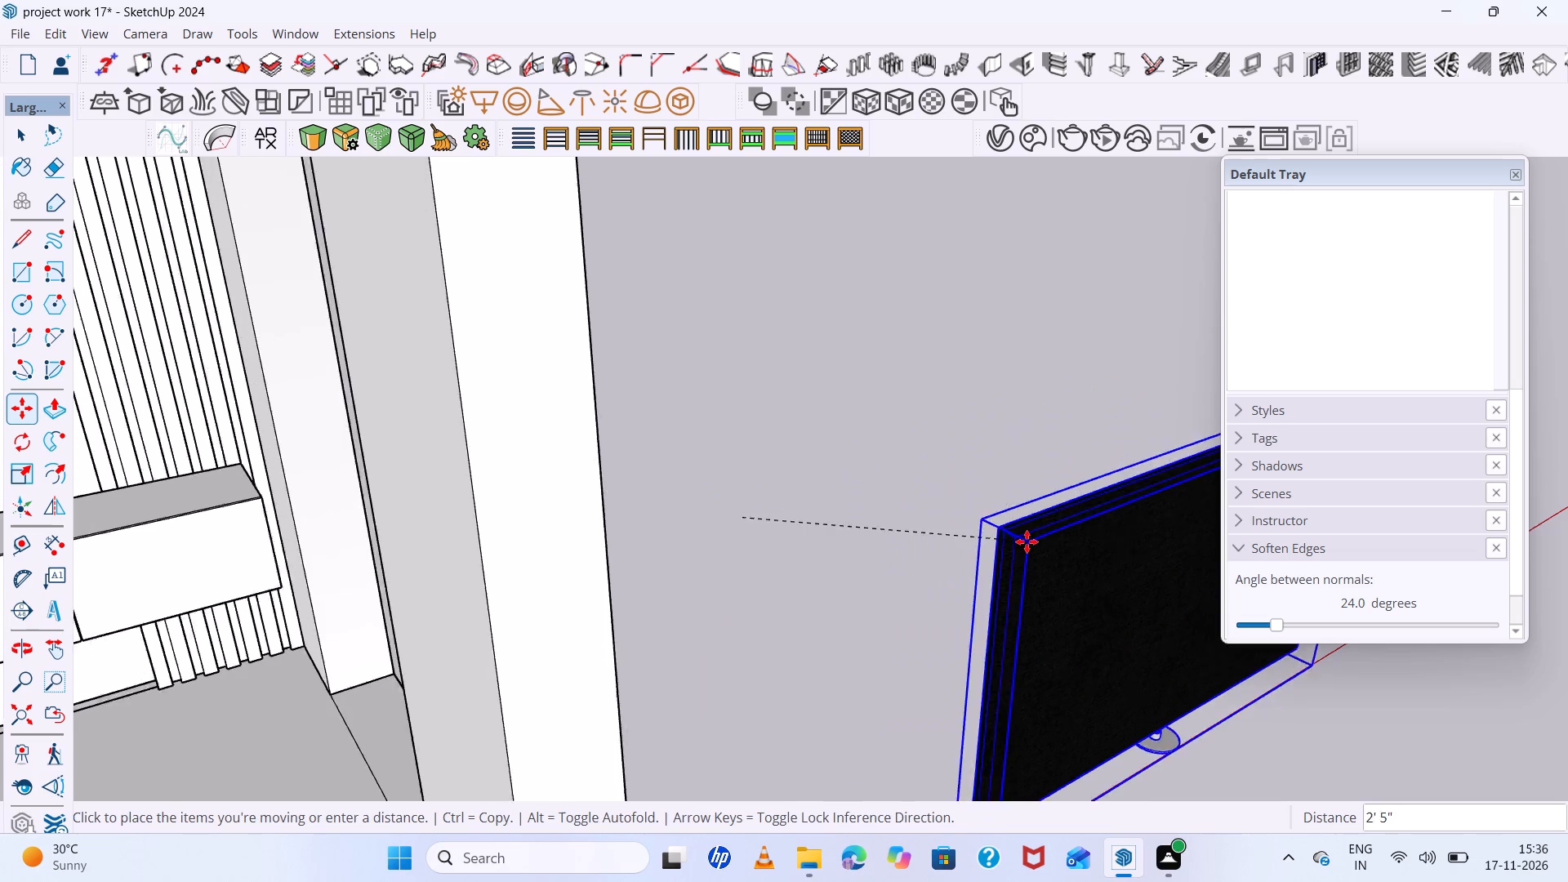
scroll(1027, 541, down, 17)
scroll(751, 480, up, 6)
scroll(621, 452, up, 5)
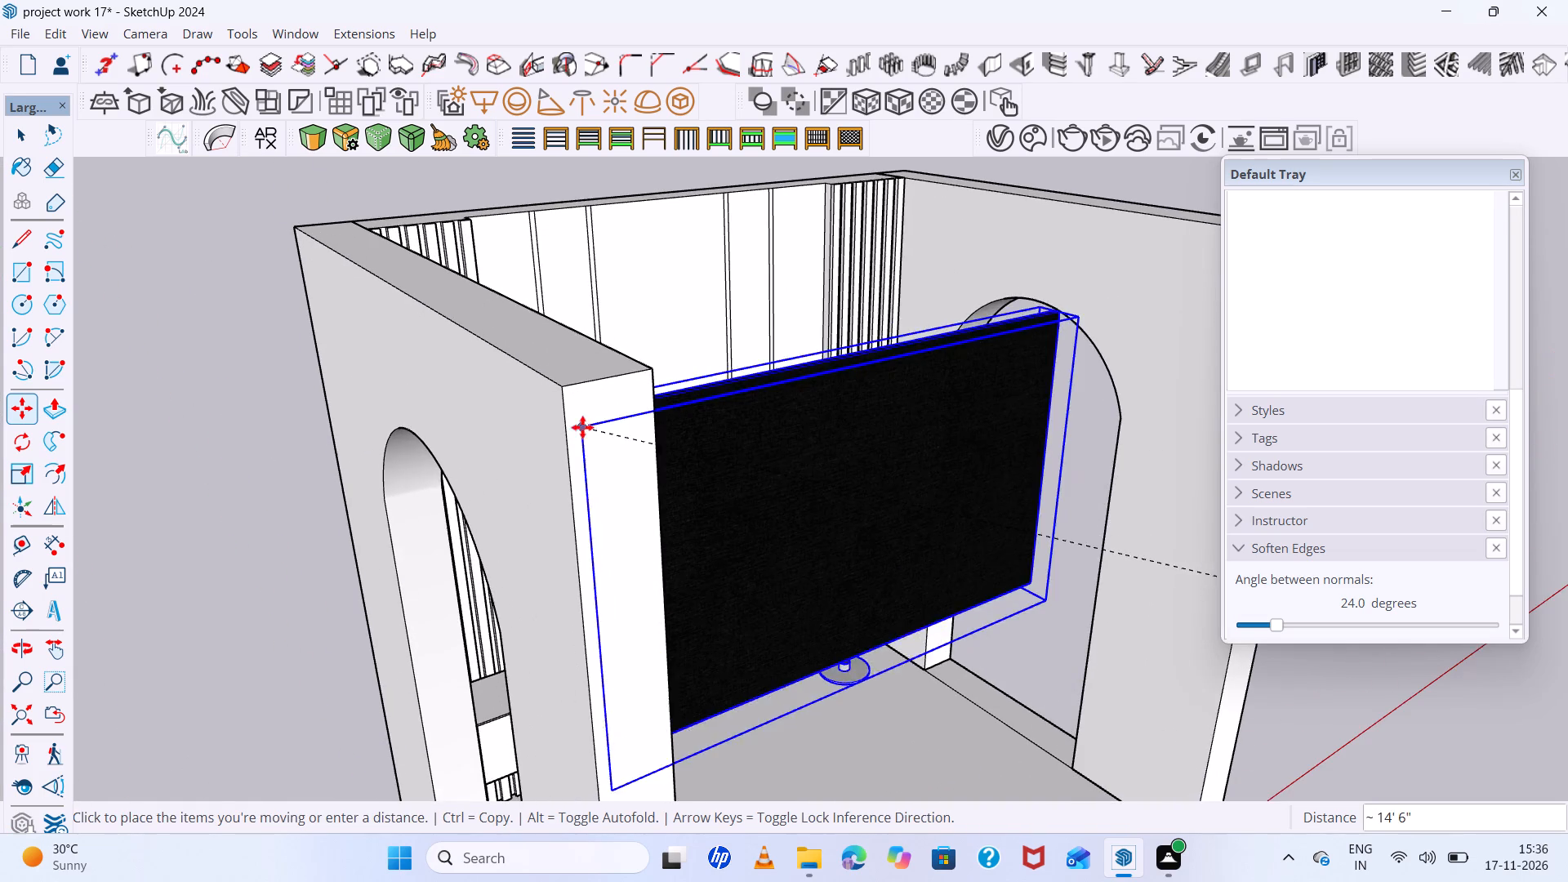
scroll(580, 376, down, 6)
scroll(682, 391, up, 1)
middle_drag(682, 391, 382, 479)
scroll(519, 379, up, 3)
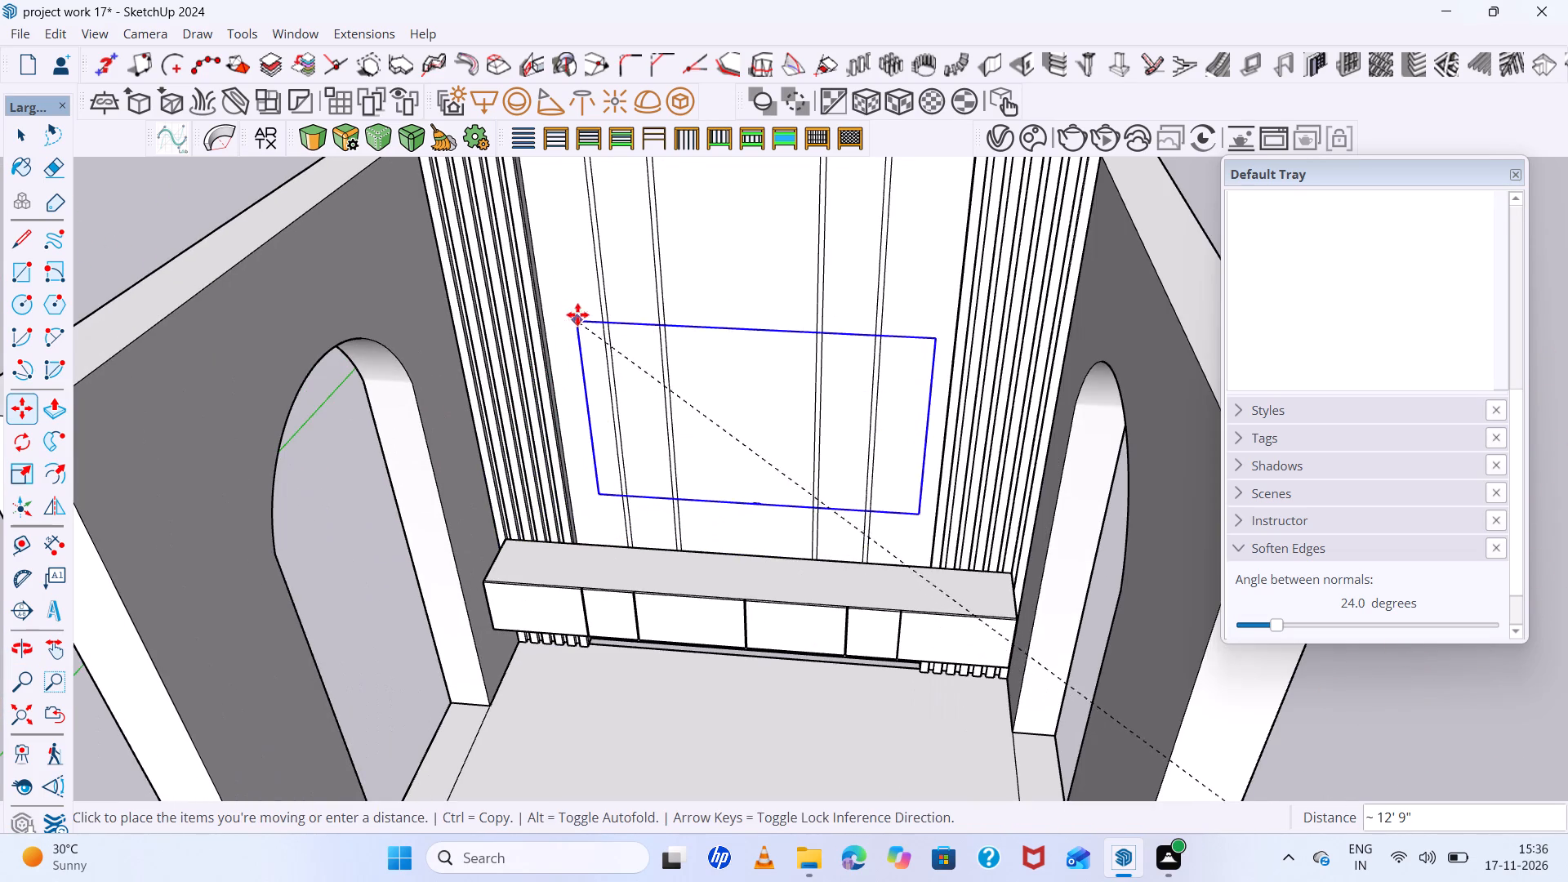
click(555, 228)
Move the TV 4" forward along the green axis, out of the back panel, so its body sits in front.
scroll(619, 390, down, 4)
middle_drag(620, 398, 589, 383)
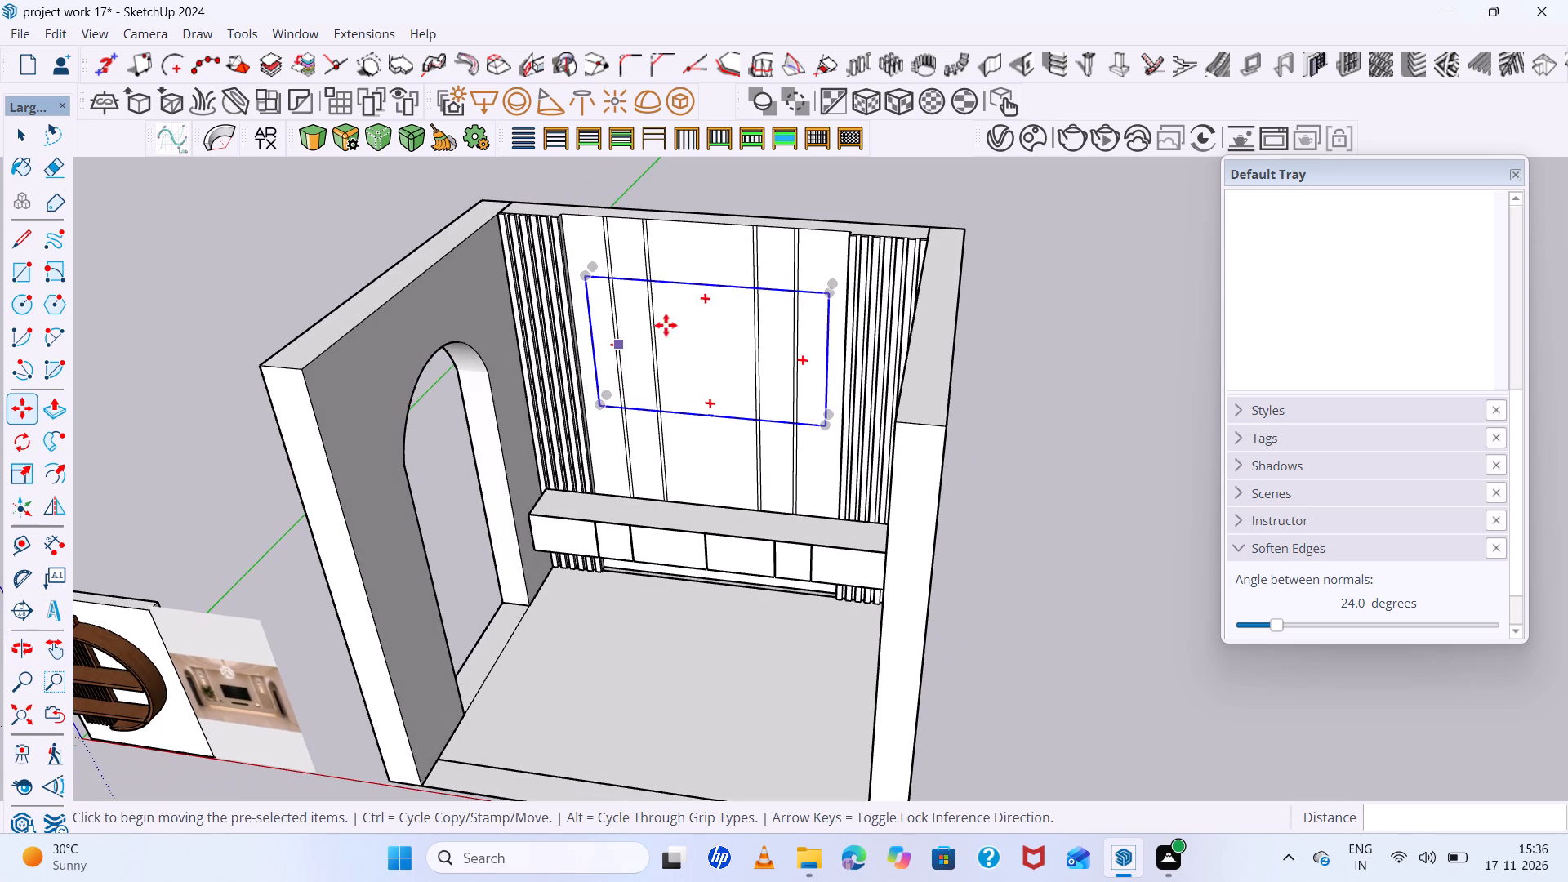
scroll(684, 319, up, 5)
scroll(684, 318, down, 4)
middle_drag(674, 331, 592, 412)
scroll(884, 310, up, 4)
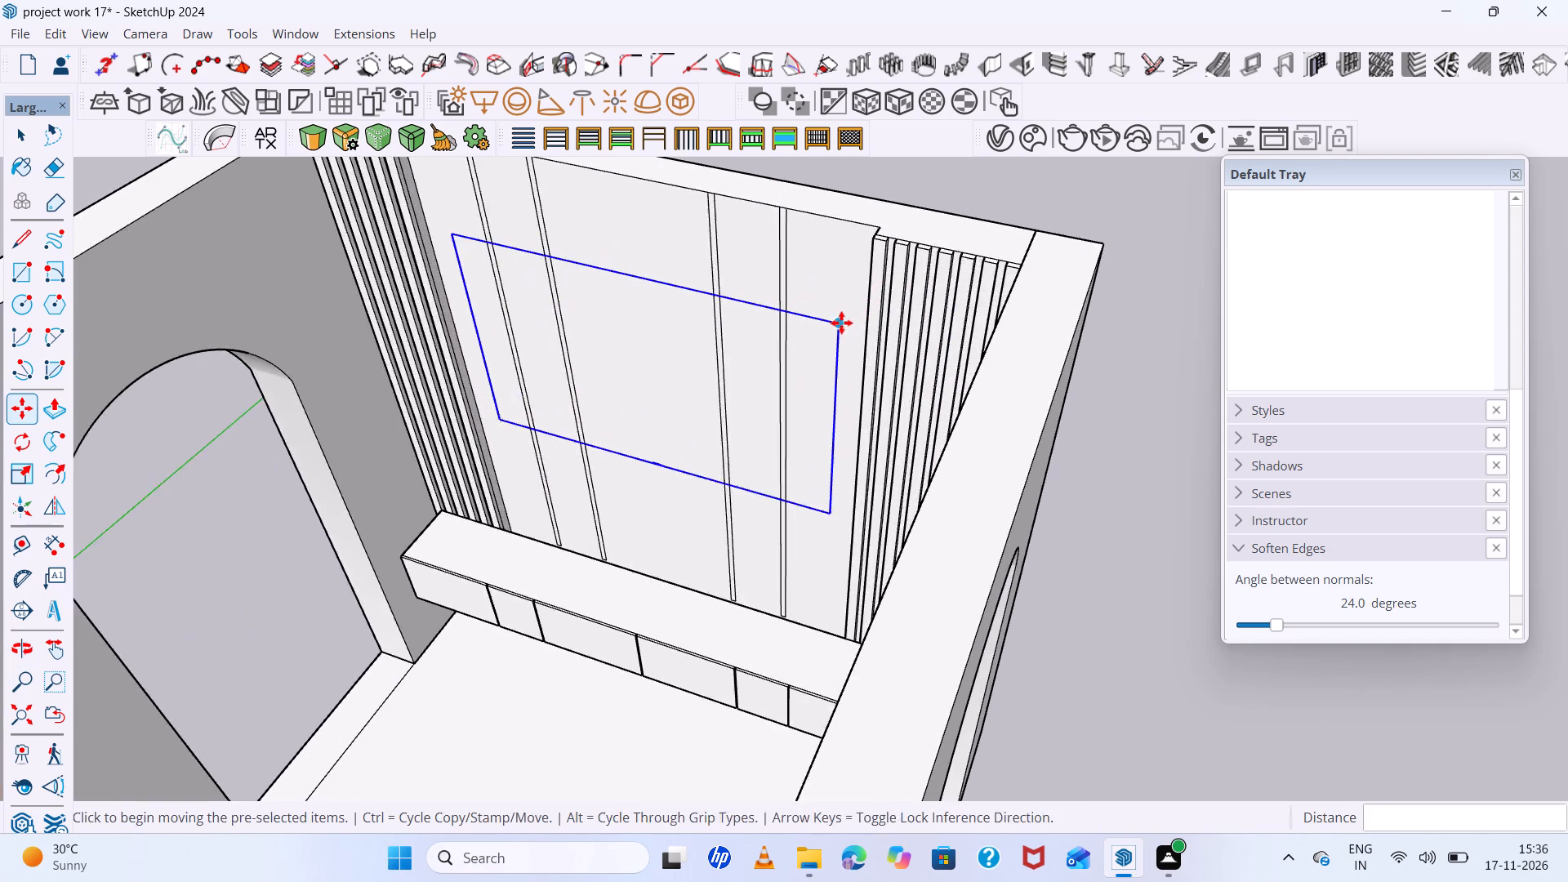
scroll(841, 323, up, 4)
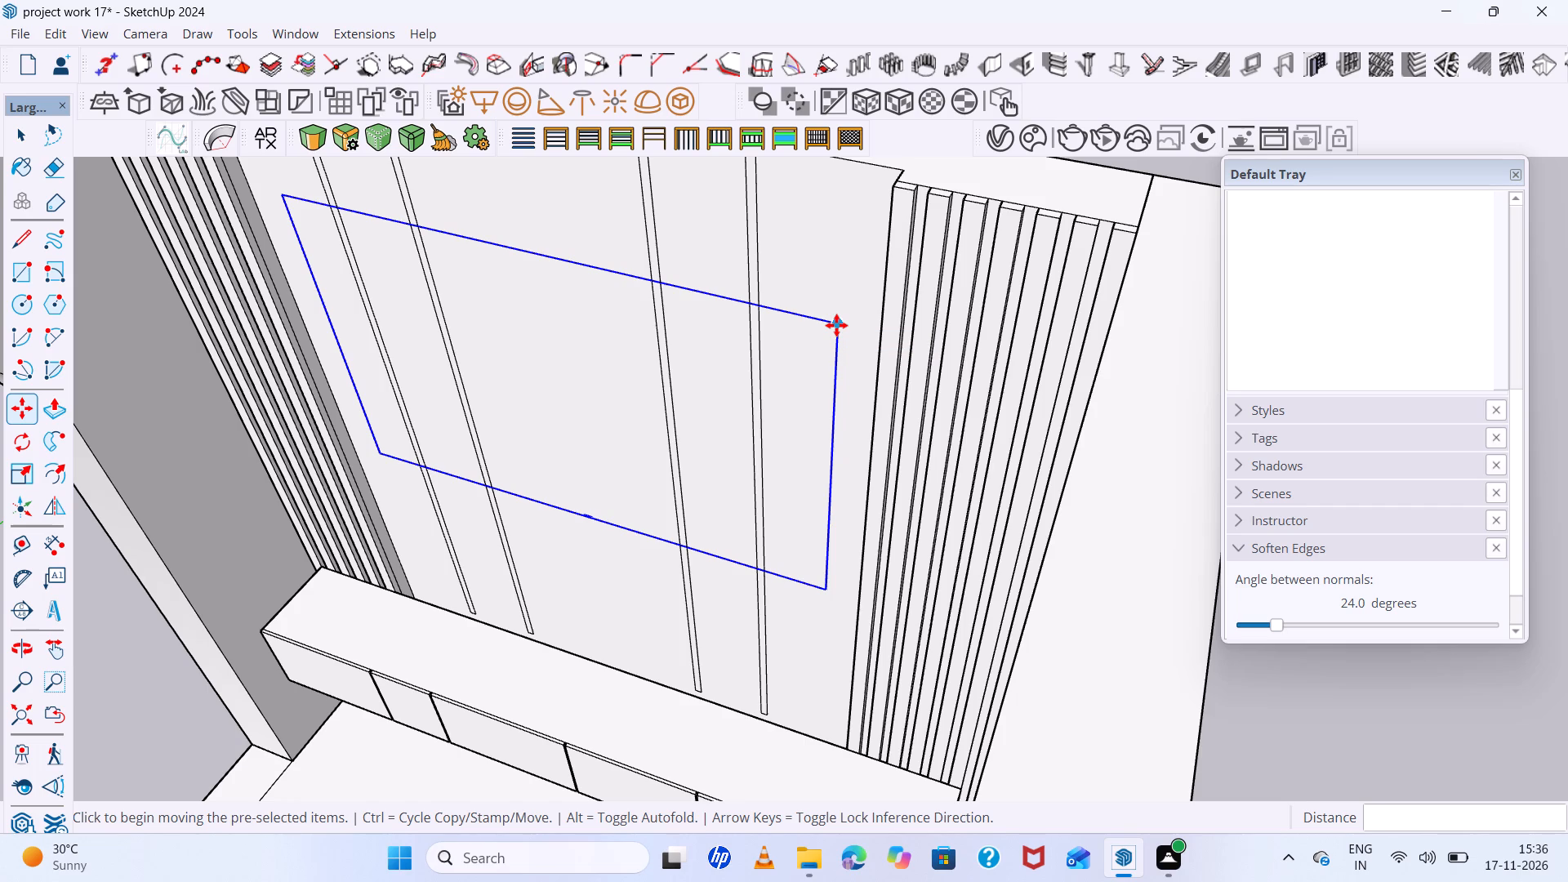
click(836, 325)
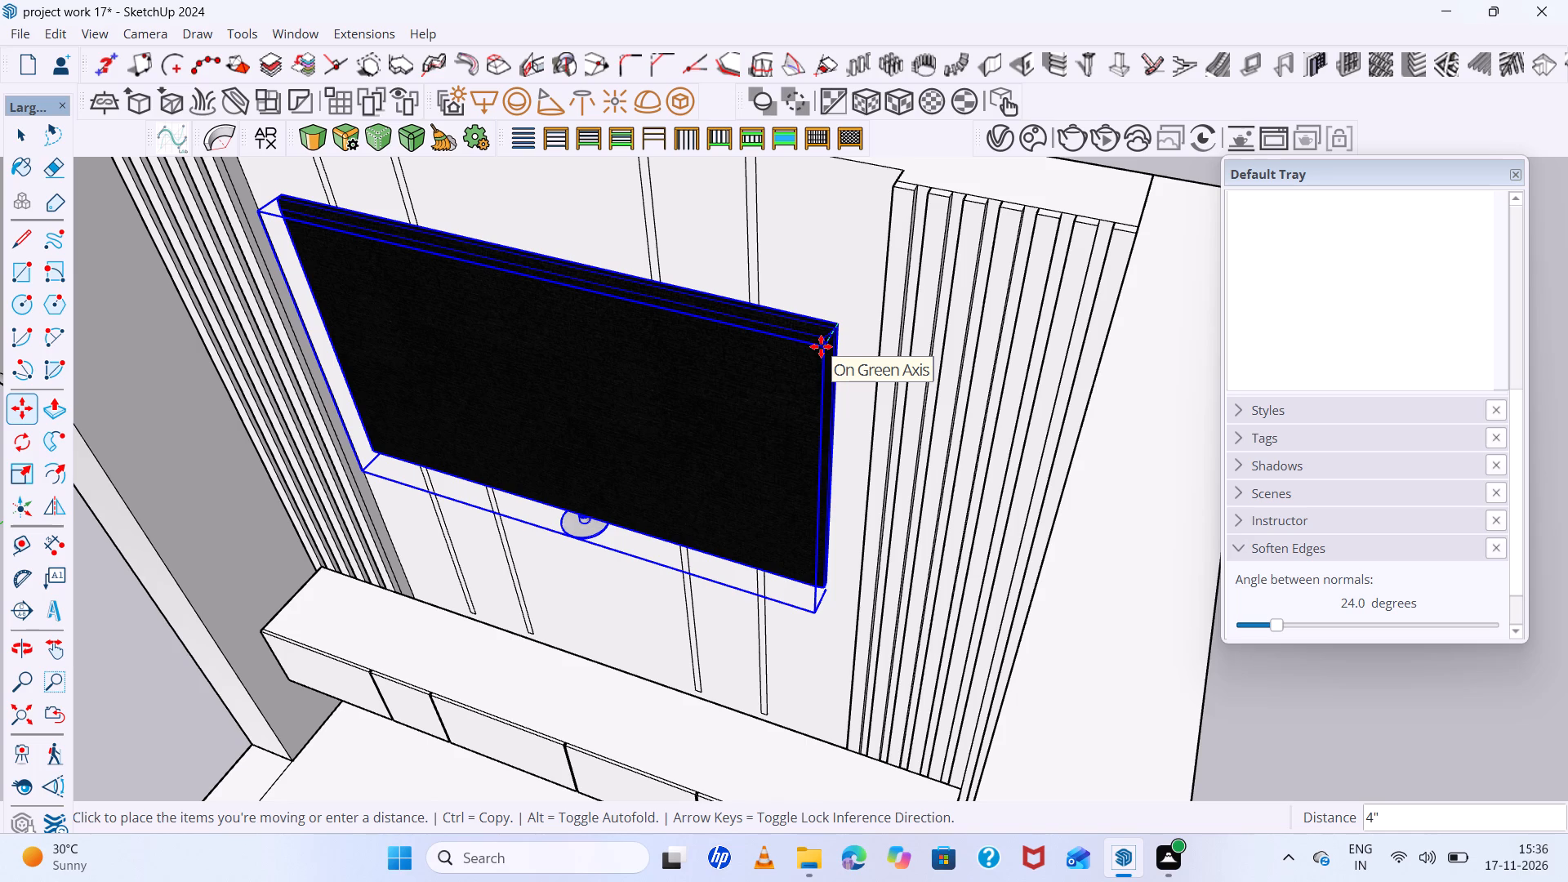
click(821, 346)
scroll(820, 346, down, 4)
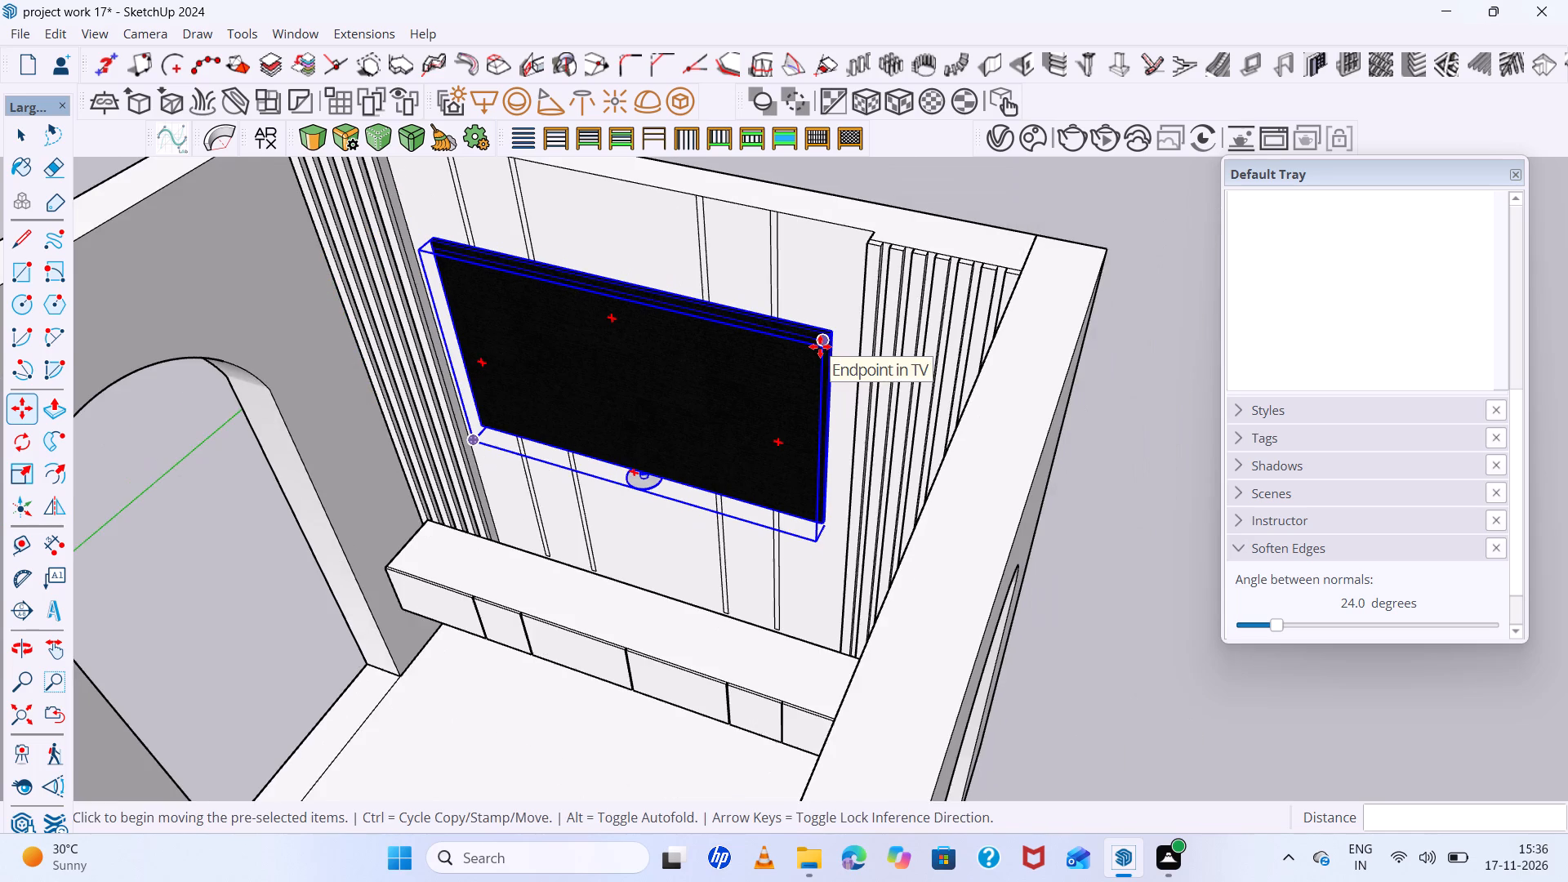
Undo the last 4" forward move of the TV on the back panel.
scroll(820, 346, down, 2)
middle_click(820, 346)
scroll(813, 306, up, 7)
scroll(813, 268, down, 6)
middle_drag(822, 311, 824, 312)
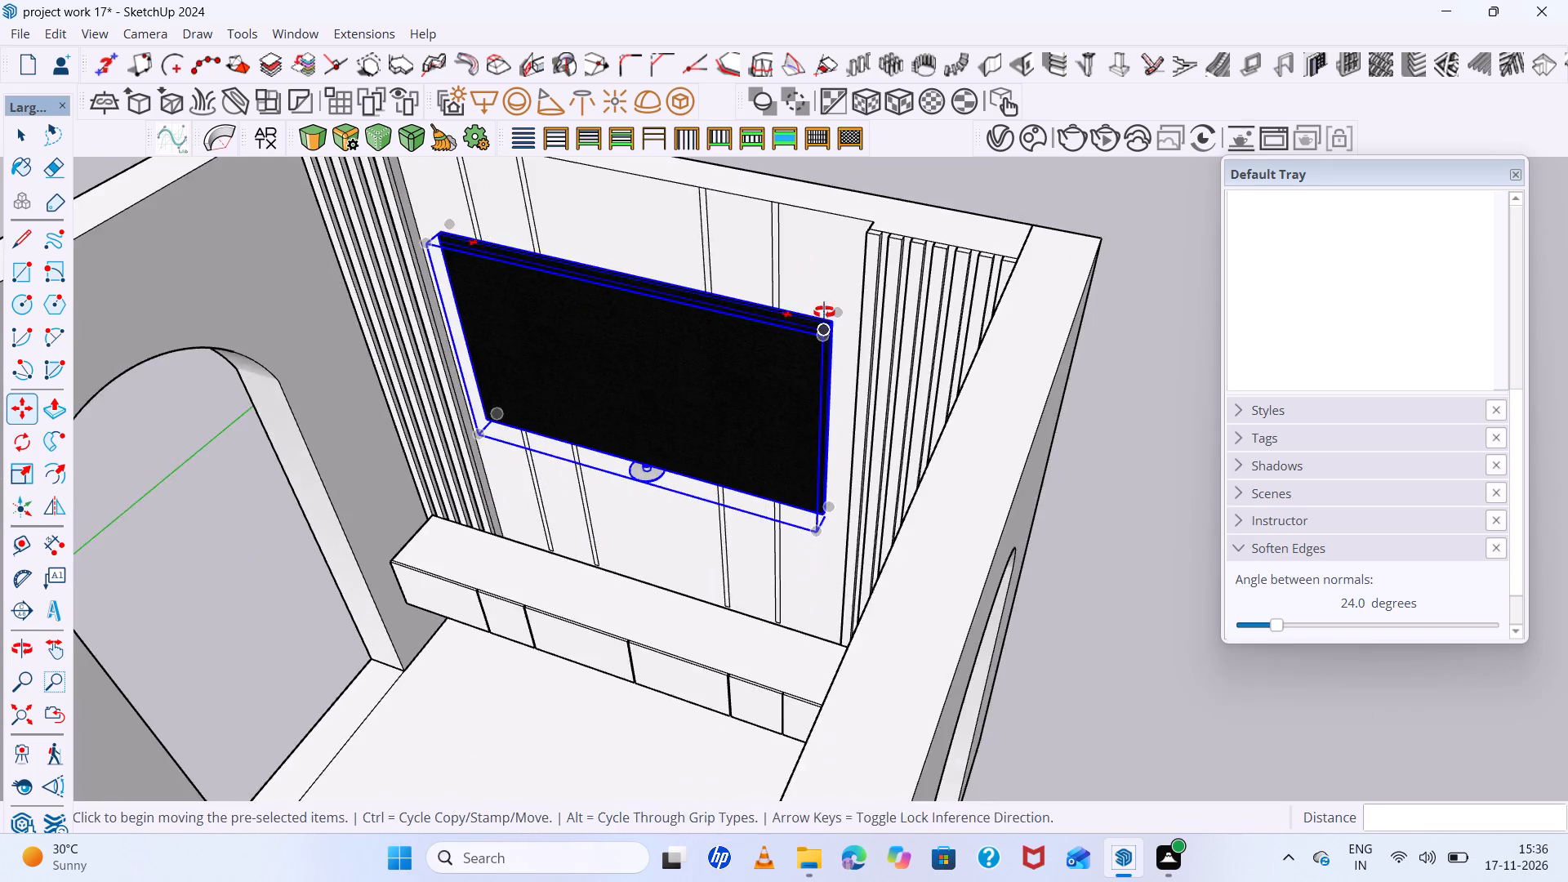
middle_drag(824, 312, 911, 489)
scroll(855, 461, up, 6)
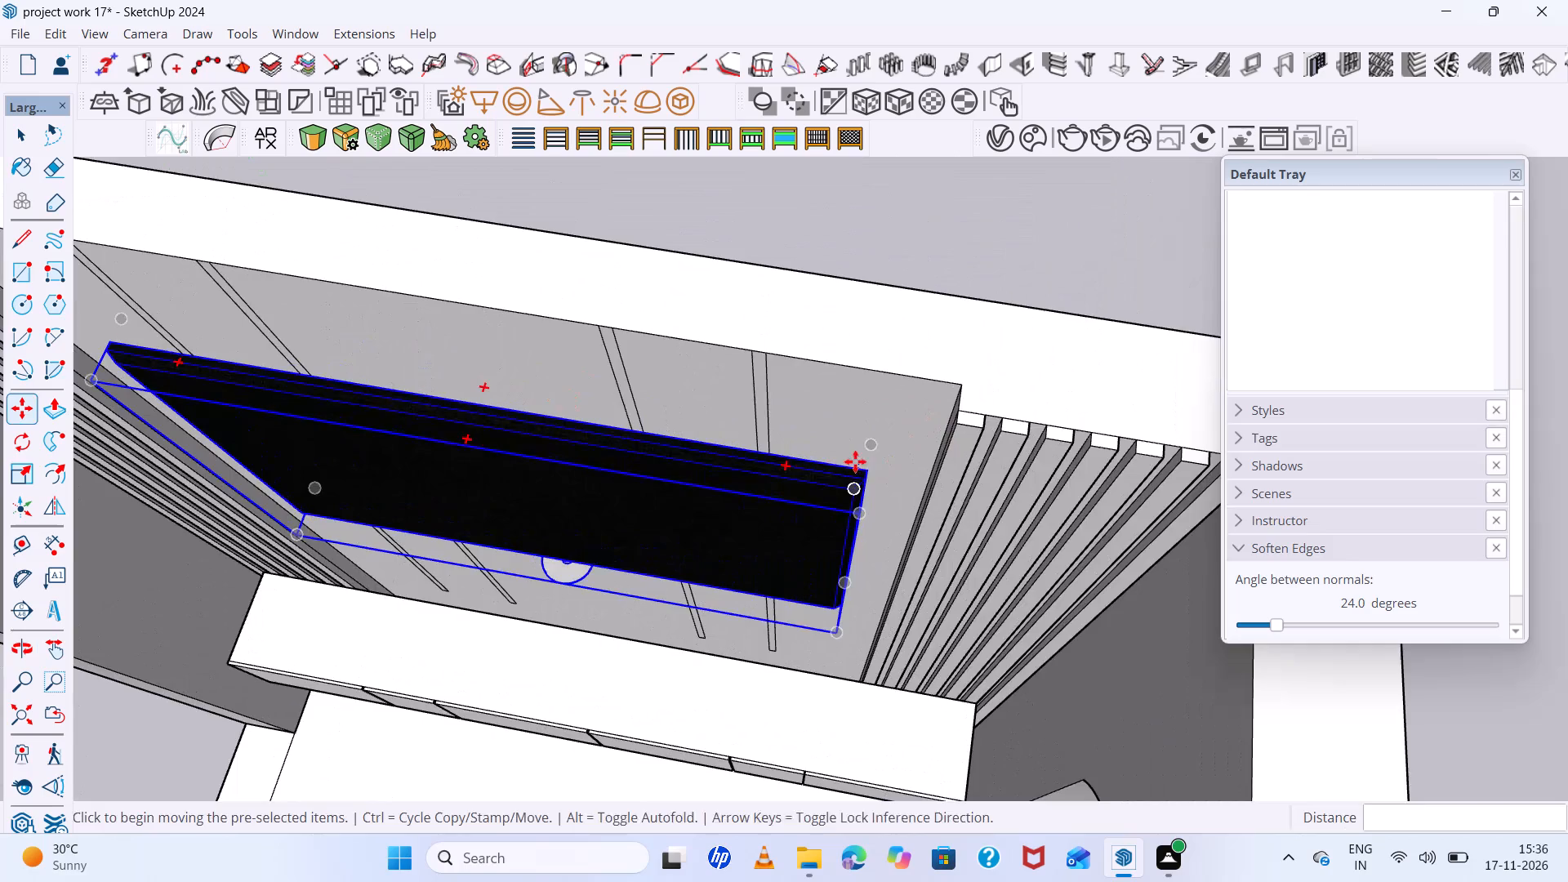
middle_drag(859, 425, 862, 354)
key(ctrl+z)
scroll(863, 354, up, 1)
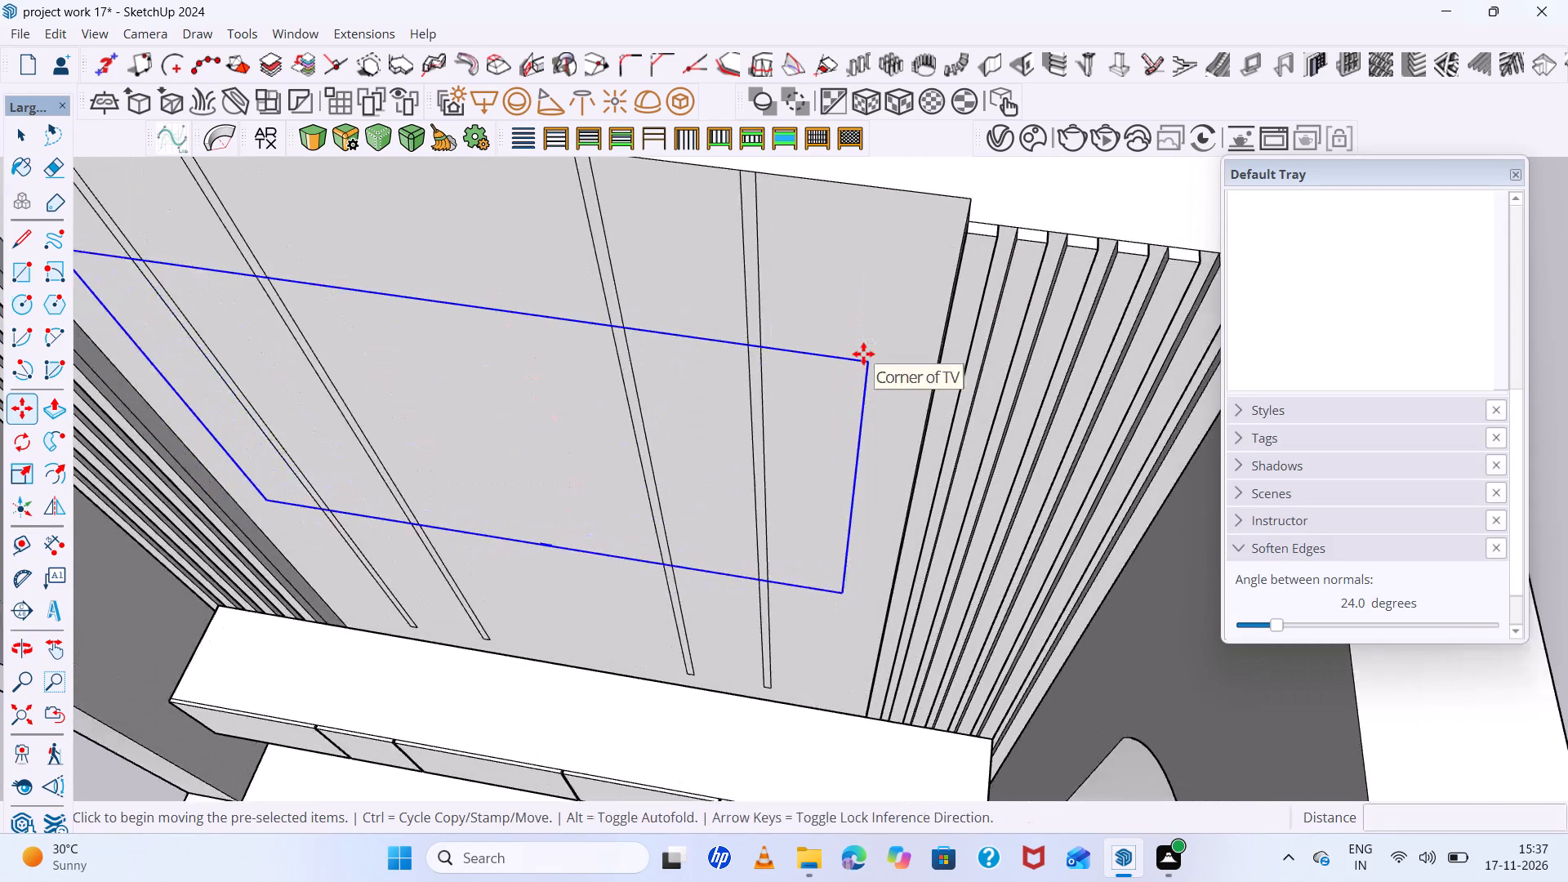
Delete the TV with the small round base from the back panel.
scroll(865, 354, down, 5)
middle_drag(901, 310, 939, 232)
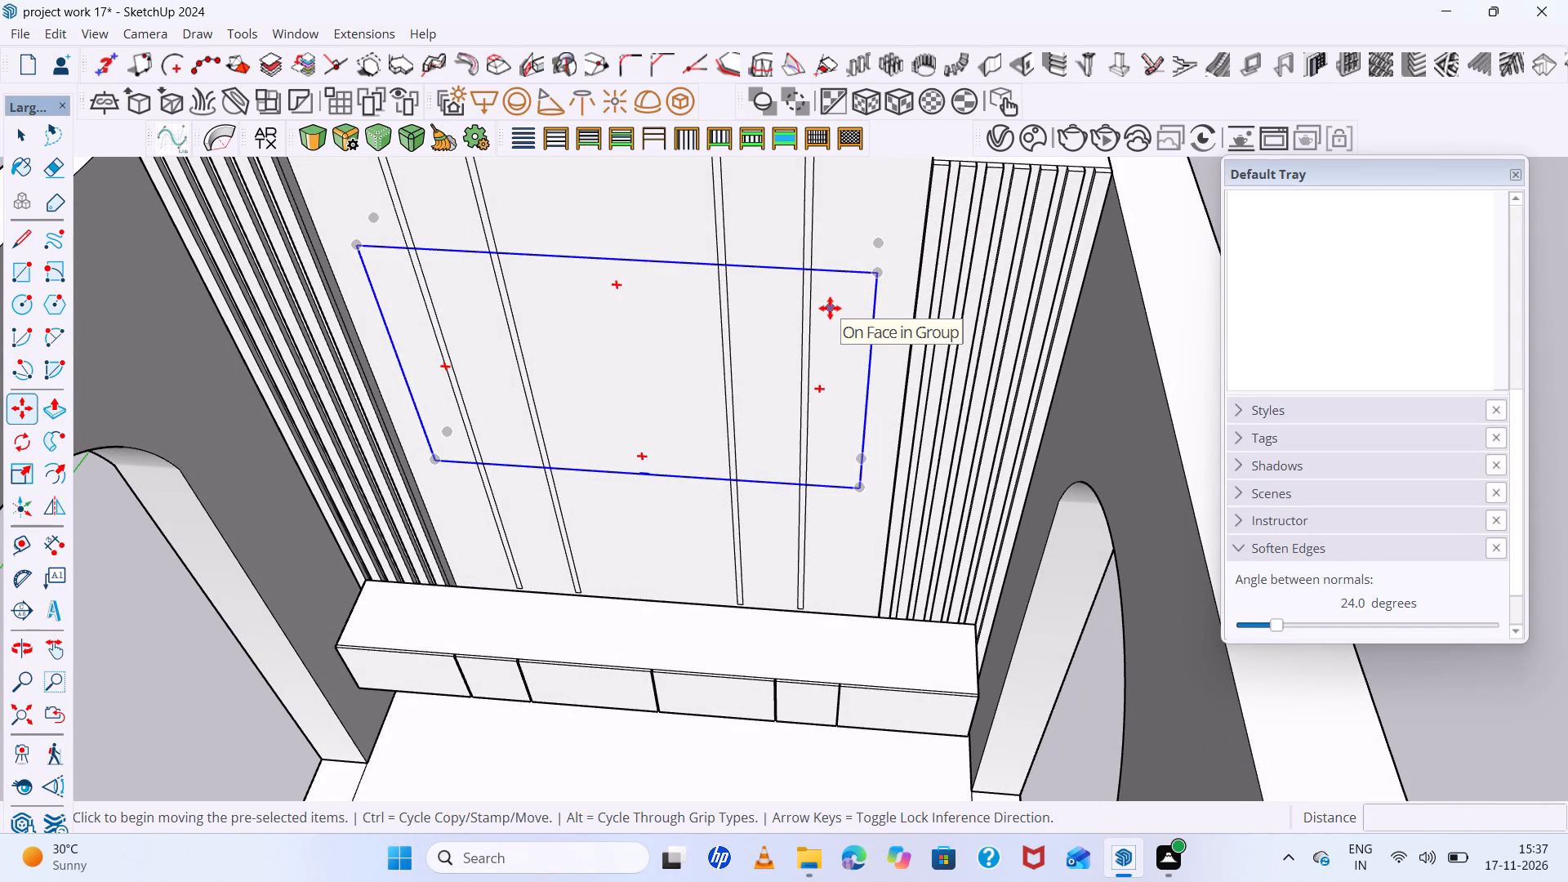
scroll(830, 308, down, 1)
middle_drag(831, 308, 833, 254)
scroll(845, 275, up, 5)
key(space)
click(847, 275)
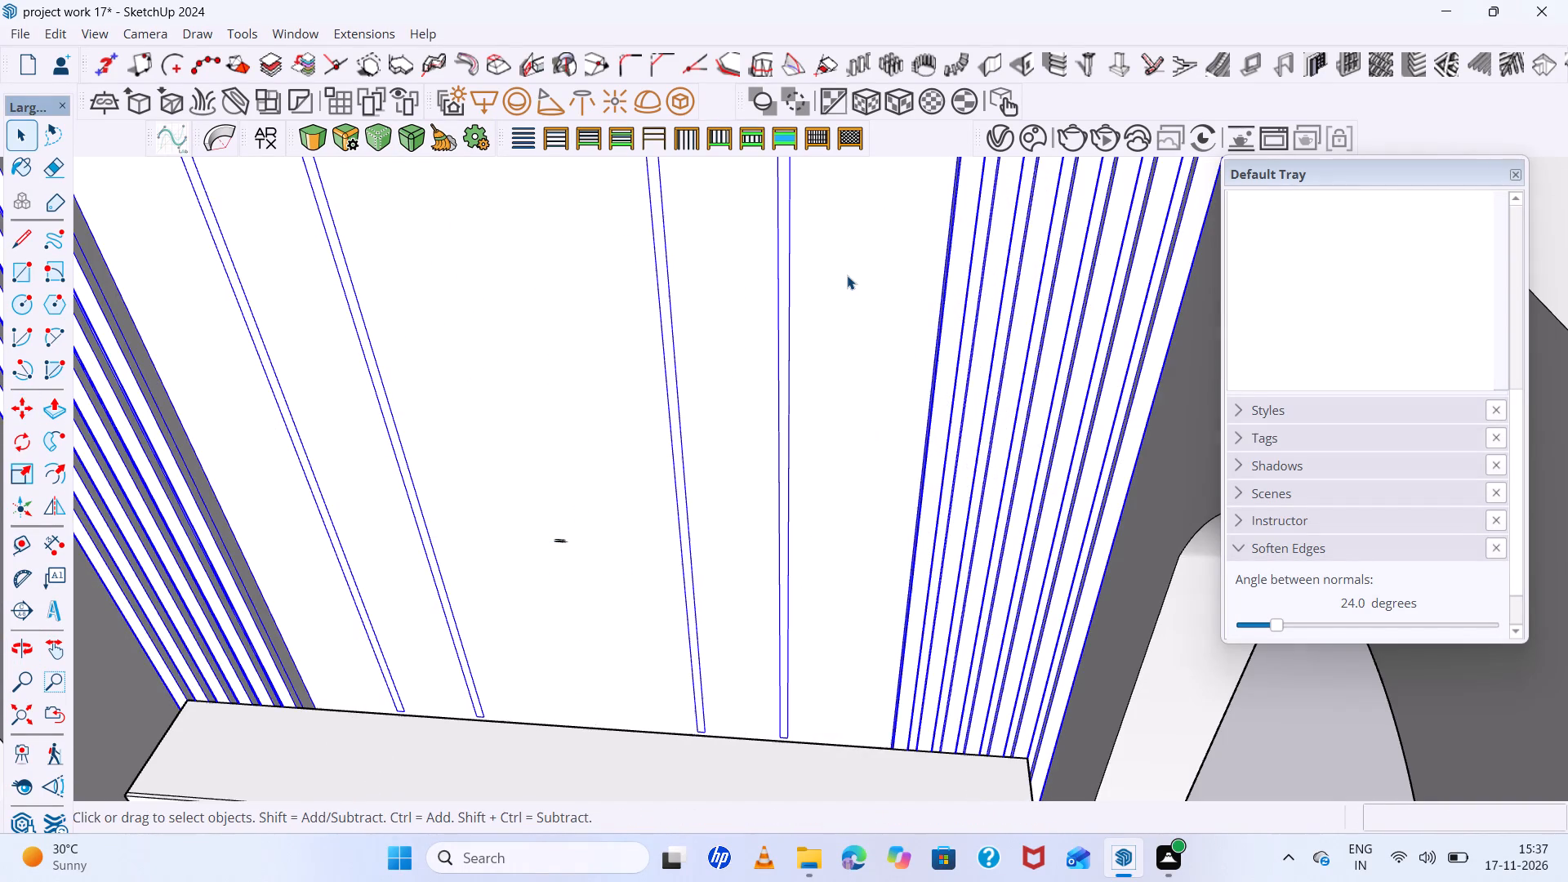
scroll(847, 275, down, 6)
scroll(735, 399, up, 5)
scroll(653, 445, up, 5)
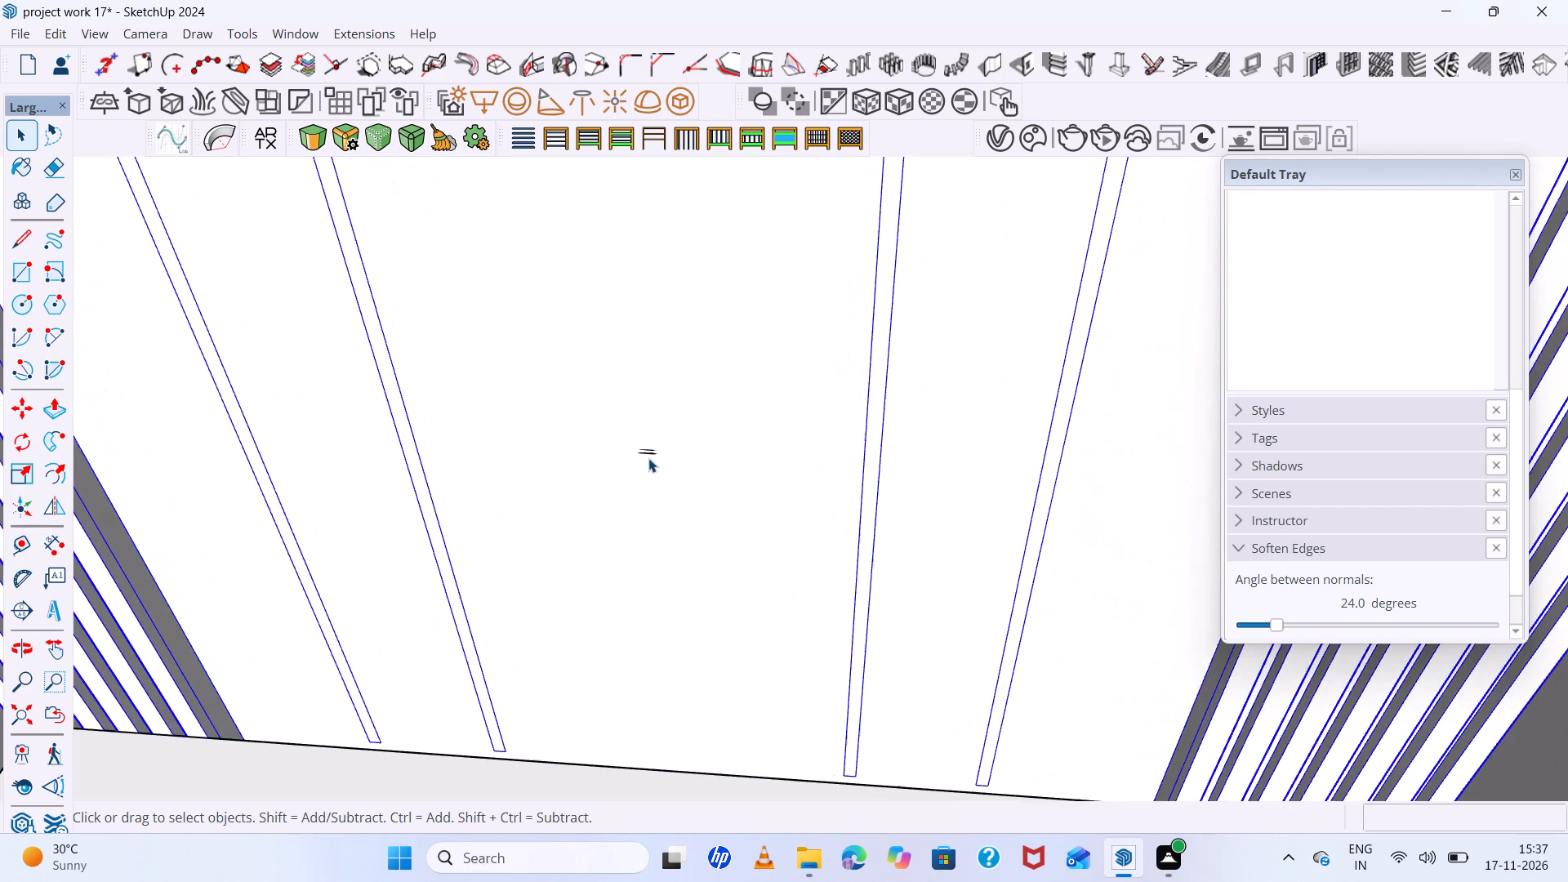
click(648, 451)
scroll(648, 451, down, 18)
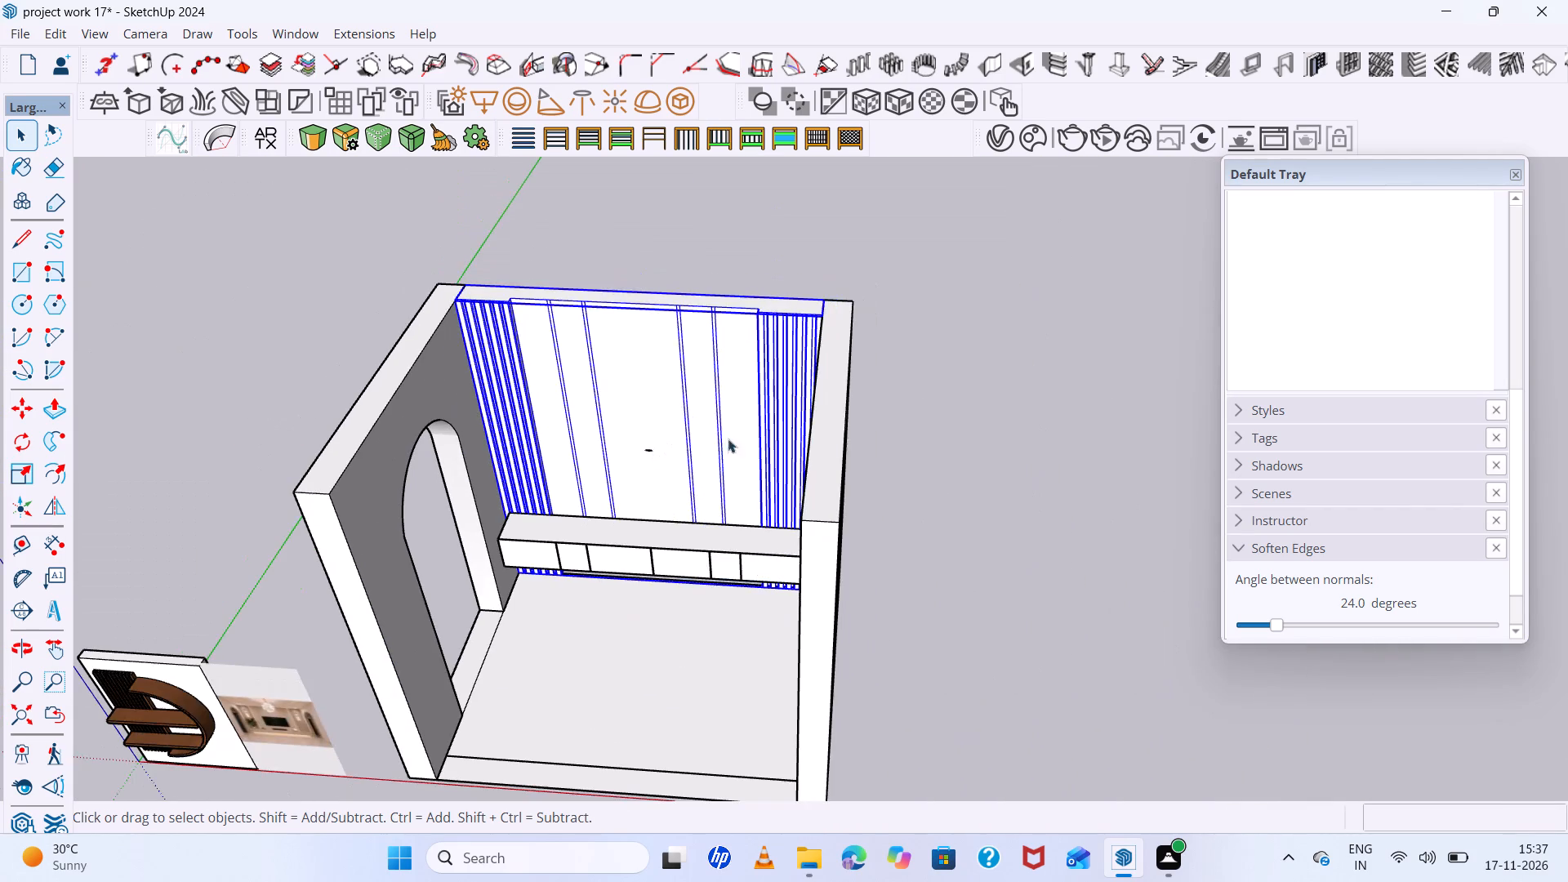
click(1008, 412)
scroll(768, 424, up, 11)
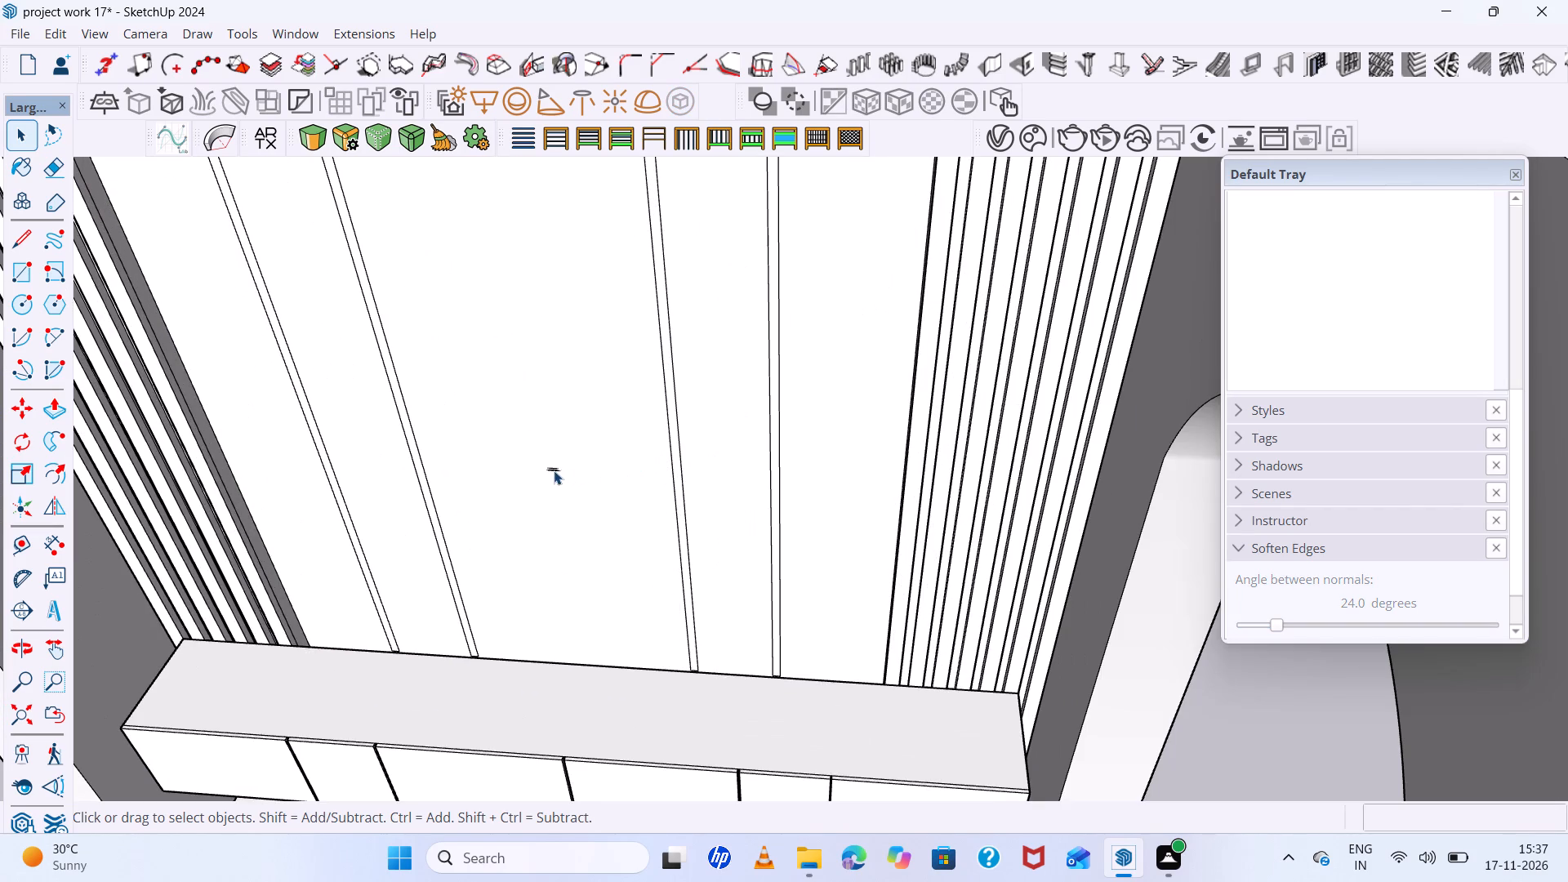
click(550, 470)
scroll(549, 469, down, 2)
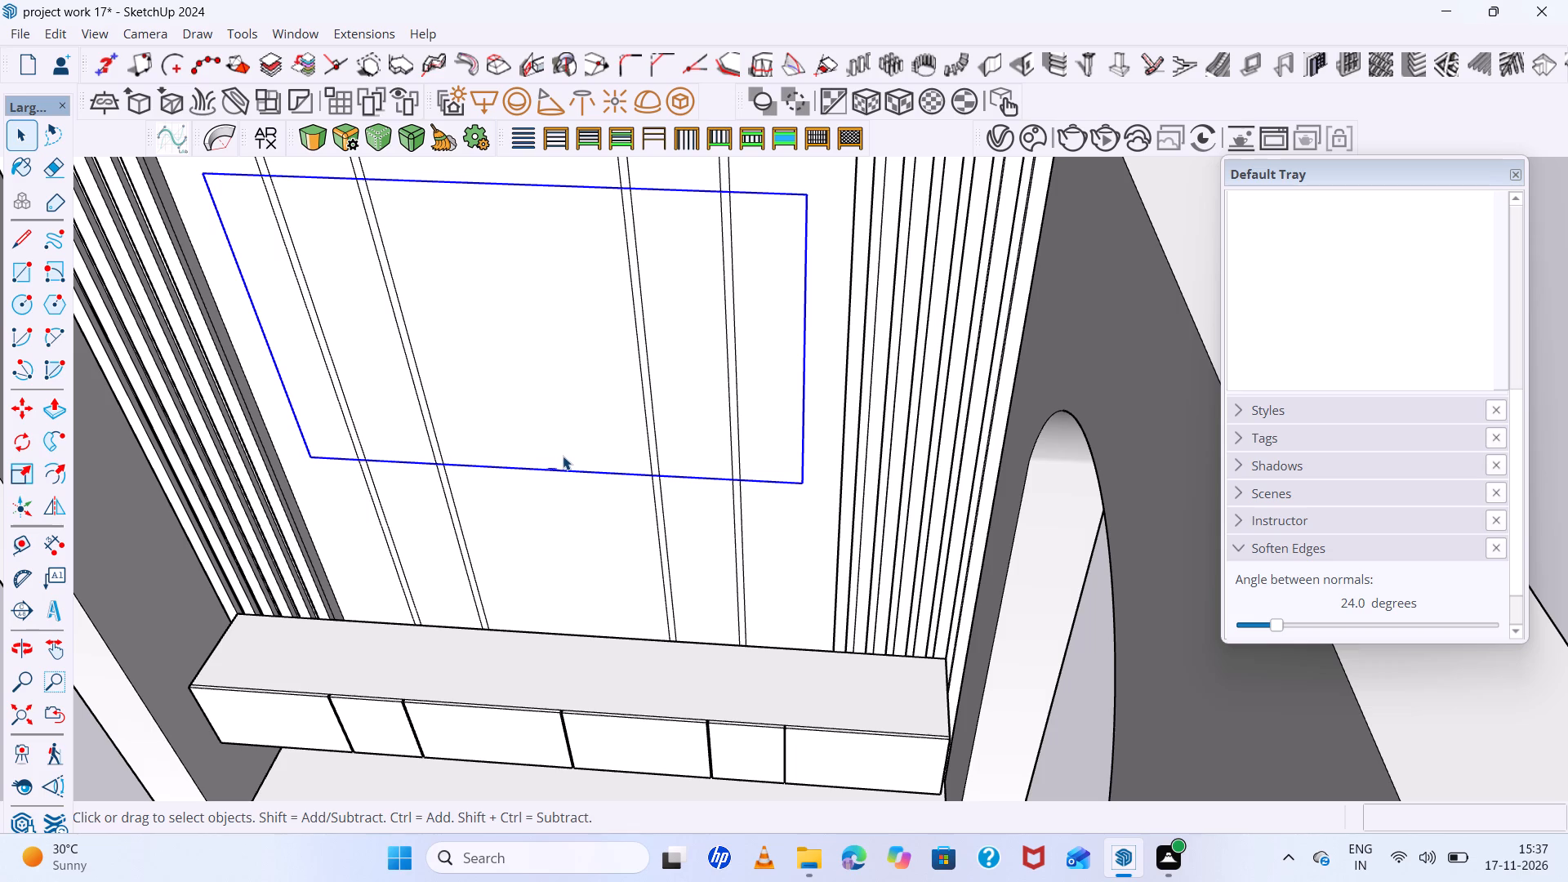
key(Delete)
Search 3D Warehouse for "tv".
scroll(568, 446, down, 7)
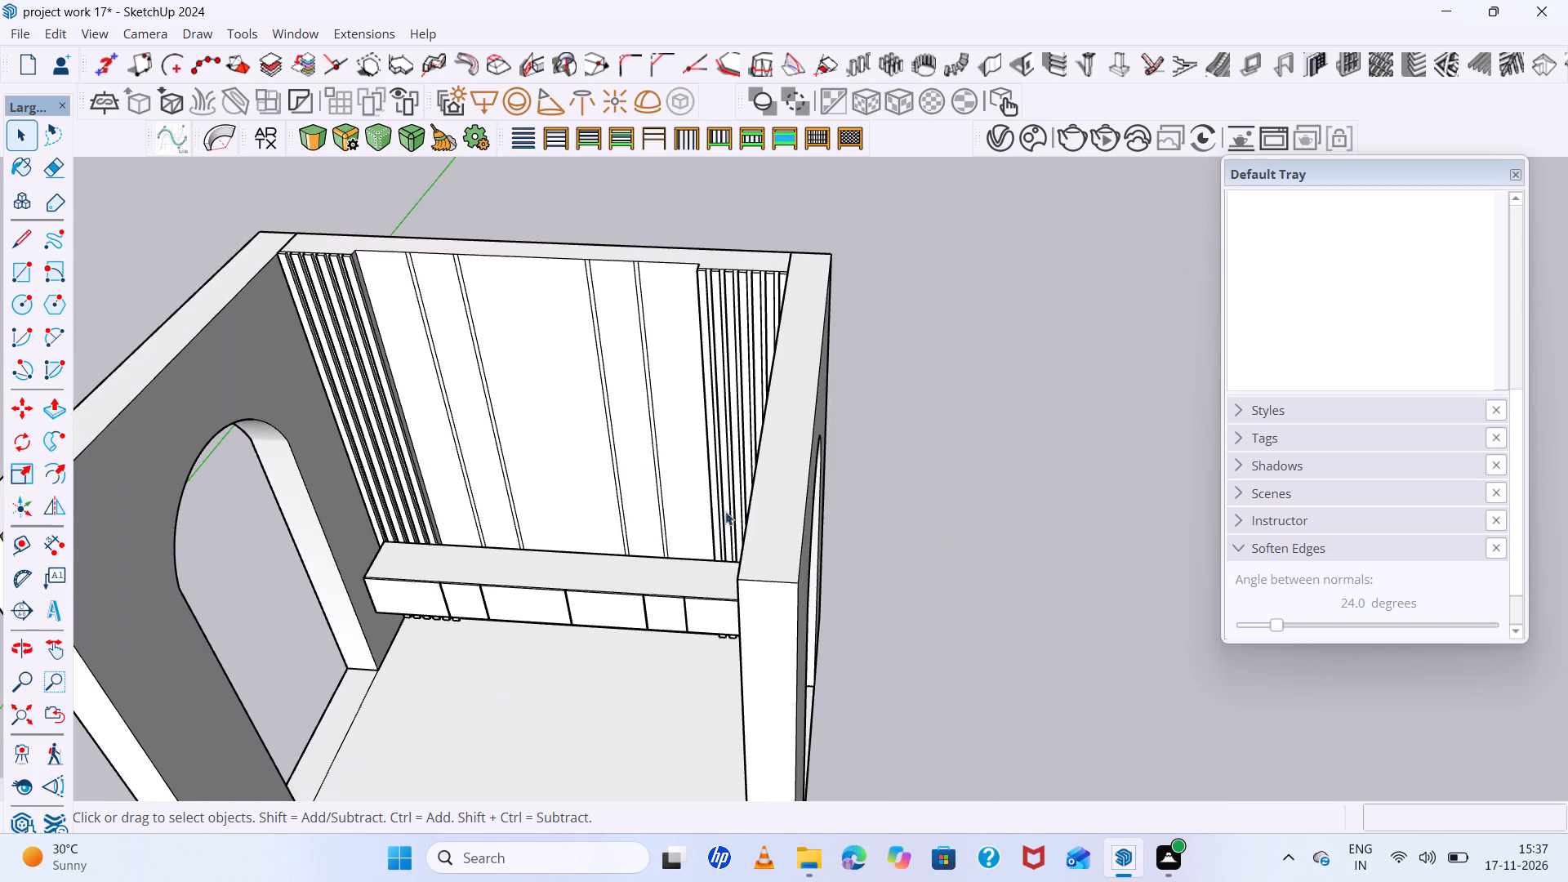
middle_drag(734, 504, 765, 445)
scroll(771, 400, down, 2)
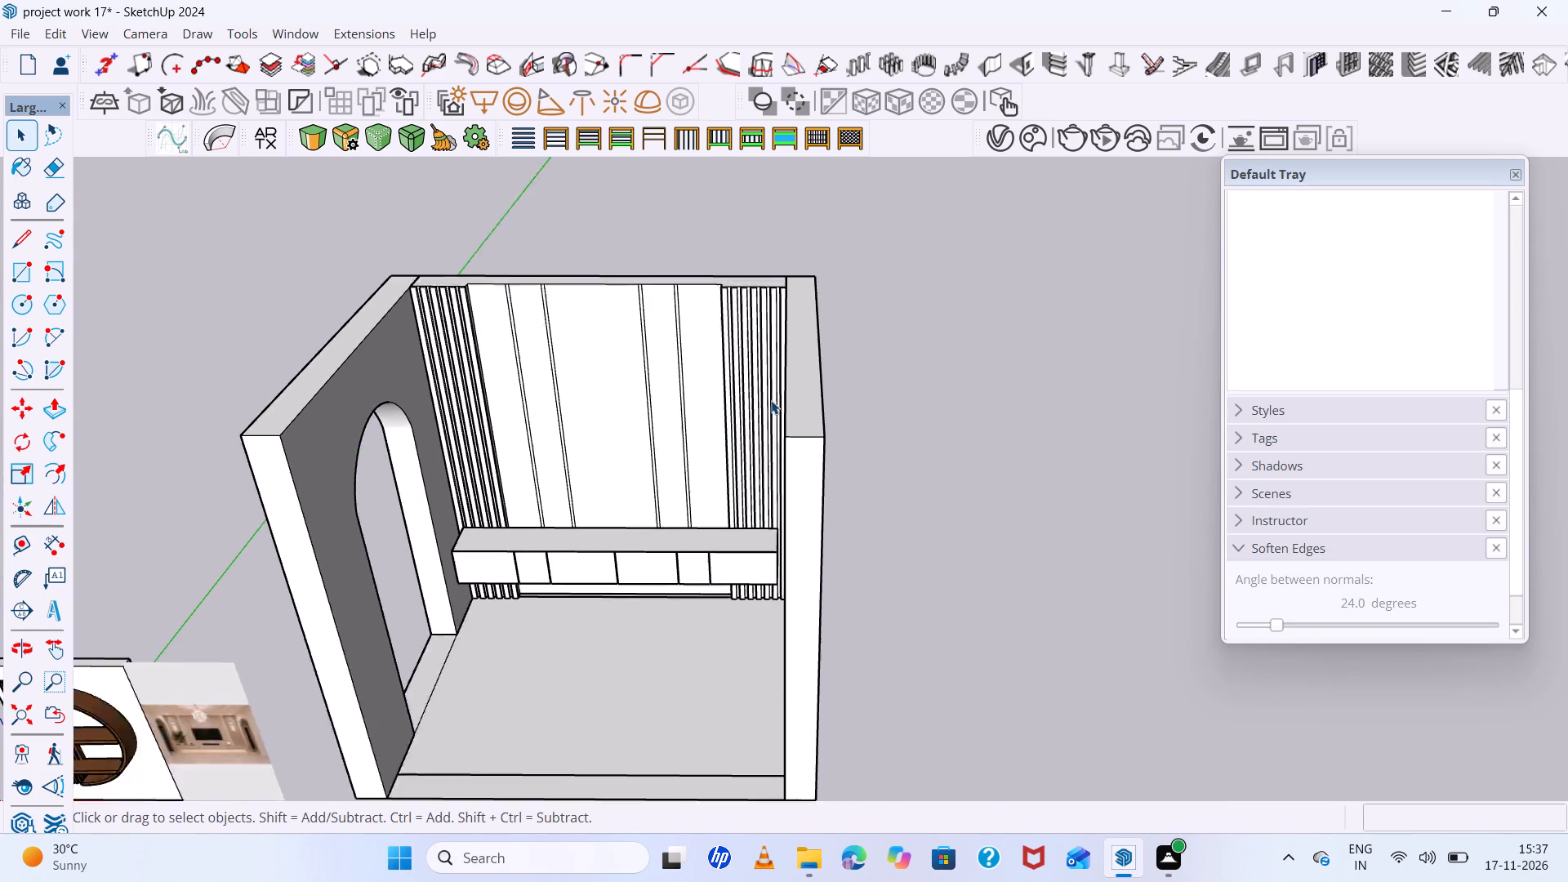
scroll(771, 400, down, 2)
click(291, 30)
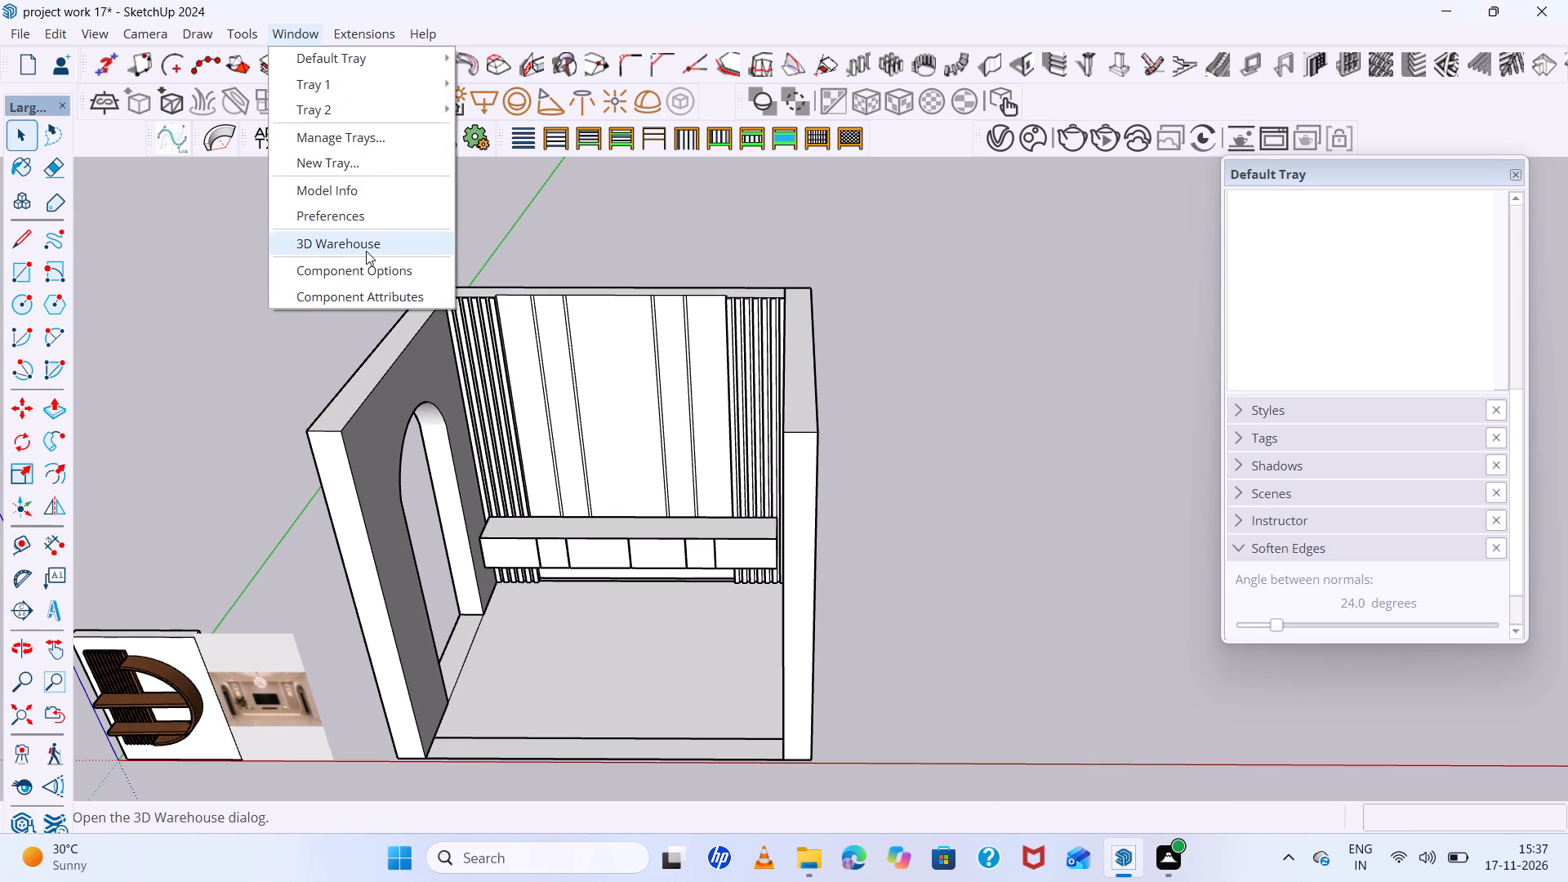
click(367, 251)
scroll(587, 349, down, 4)
middle_drag(703, 539, 703, 493)
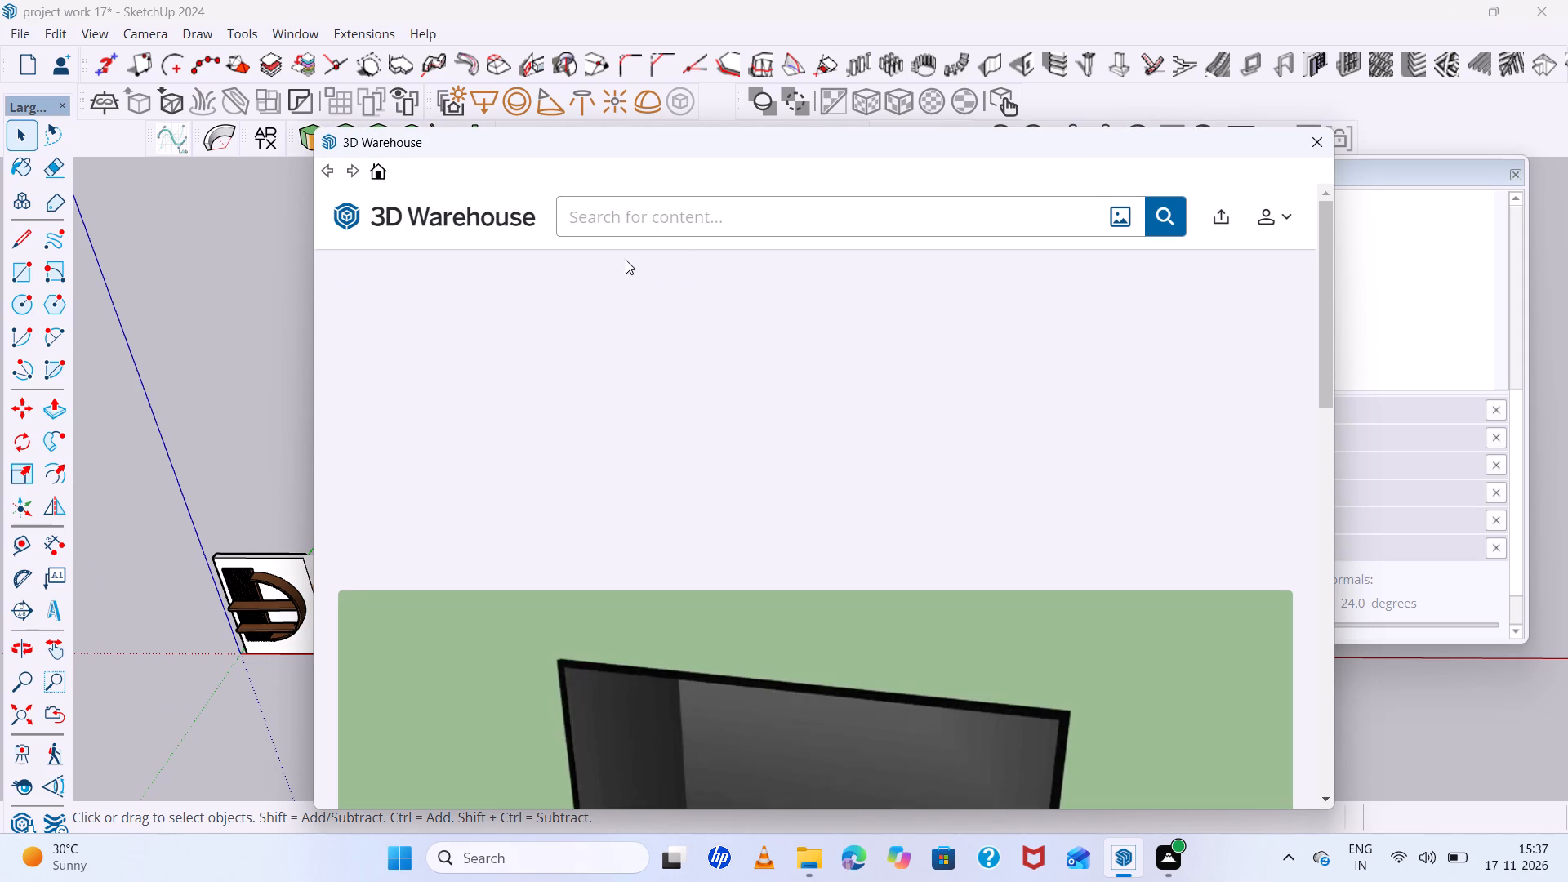
click(615, 219)
text(tv)
key(Return)
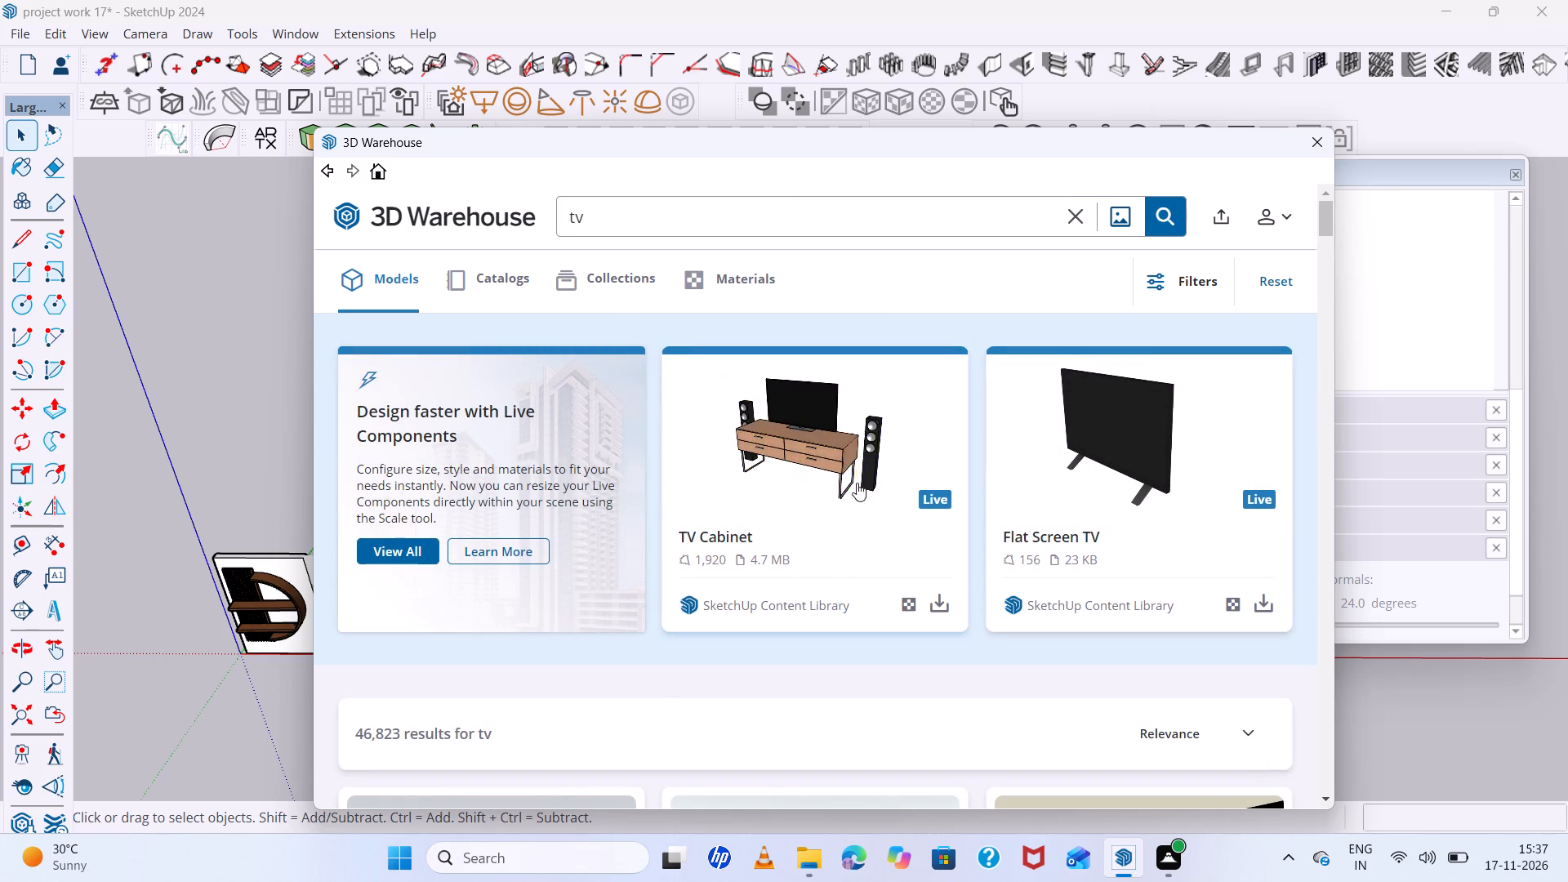
Browse the TV models for a plain flat-screen TV without a stand that suits wall mounting.
scroll(849, 494, down, 19)
scroll(848, 499, down, 17)
scroll(848, 501, down, 8)
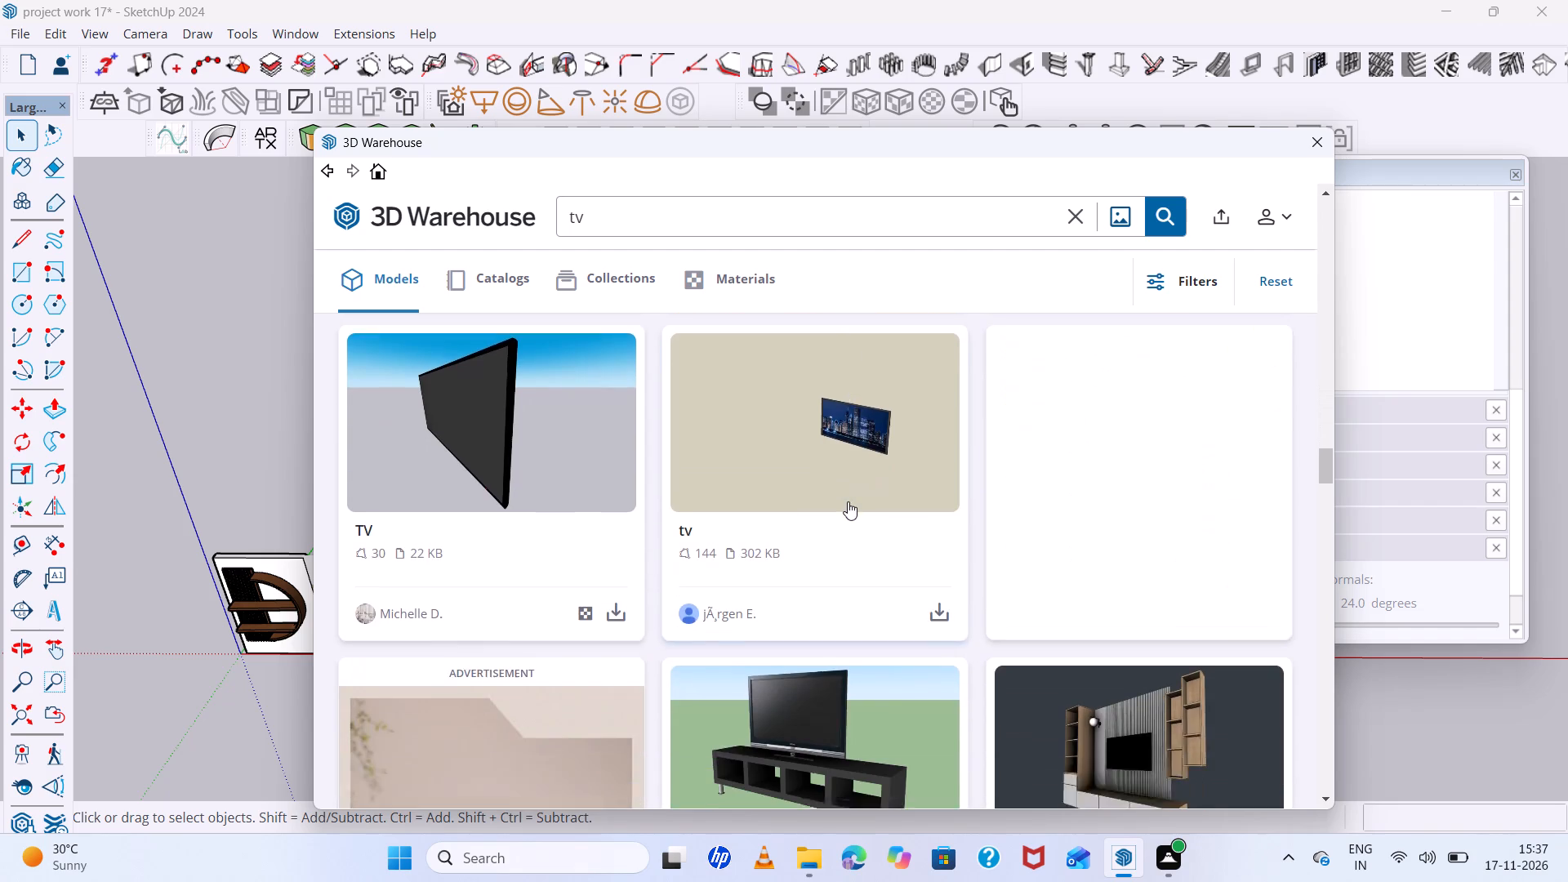
scroll(848, 501, down, 10)
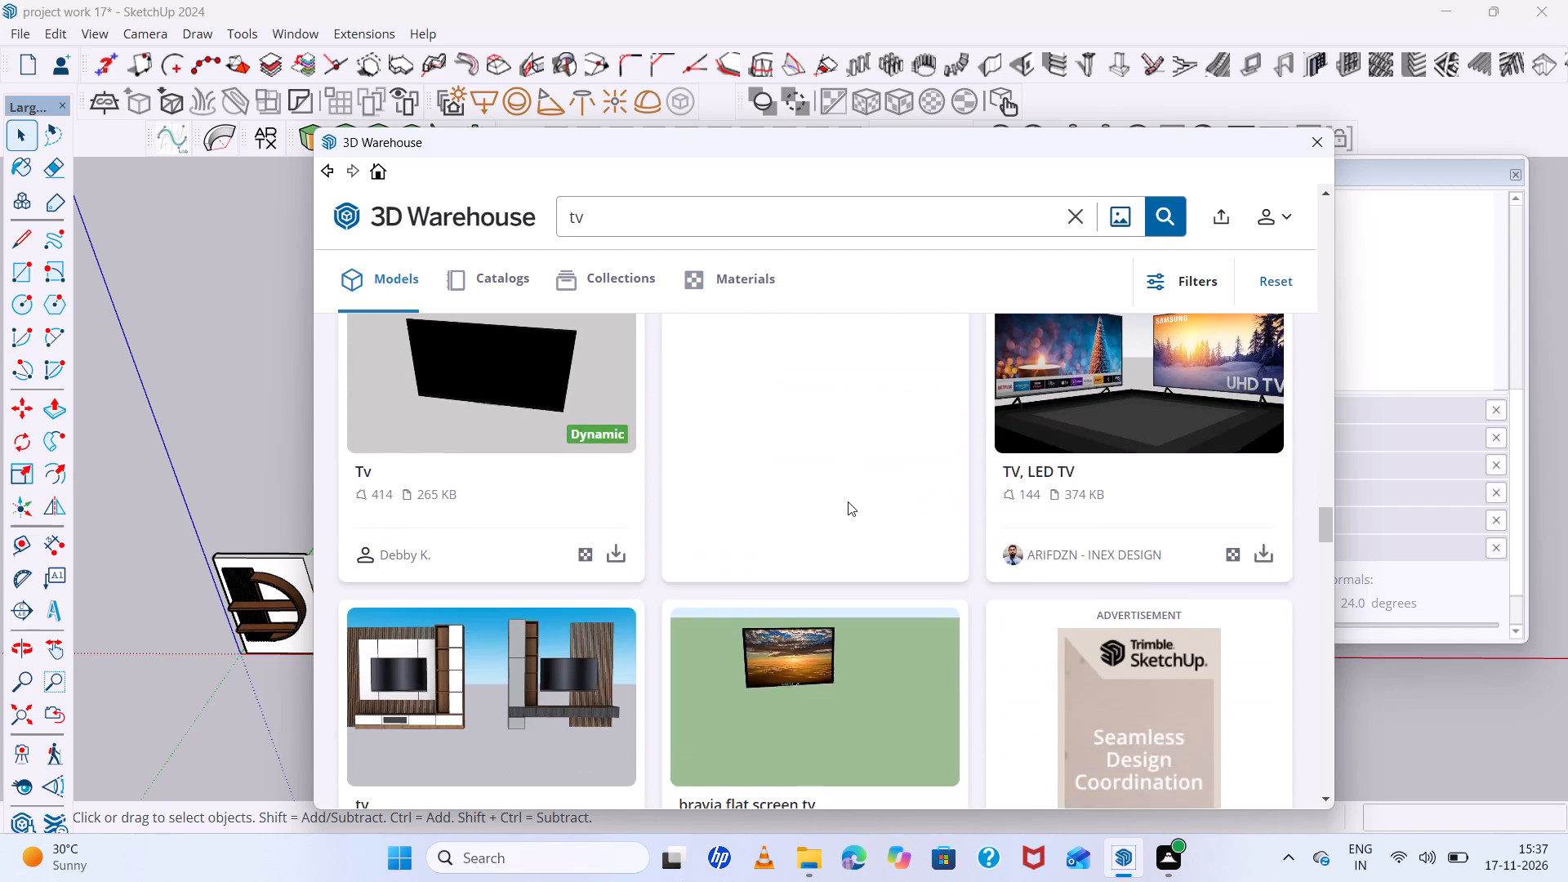
scroll(848, 501, up, 3)
scroll(837, 509, down, 3)
scroll(660, 501, down, 1)
scroll(788, 530, down, 5)
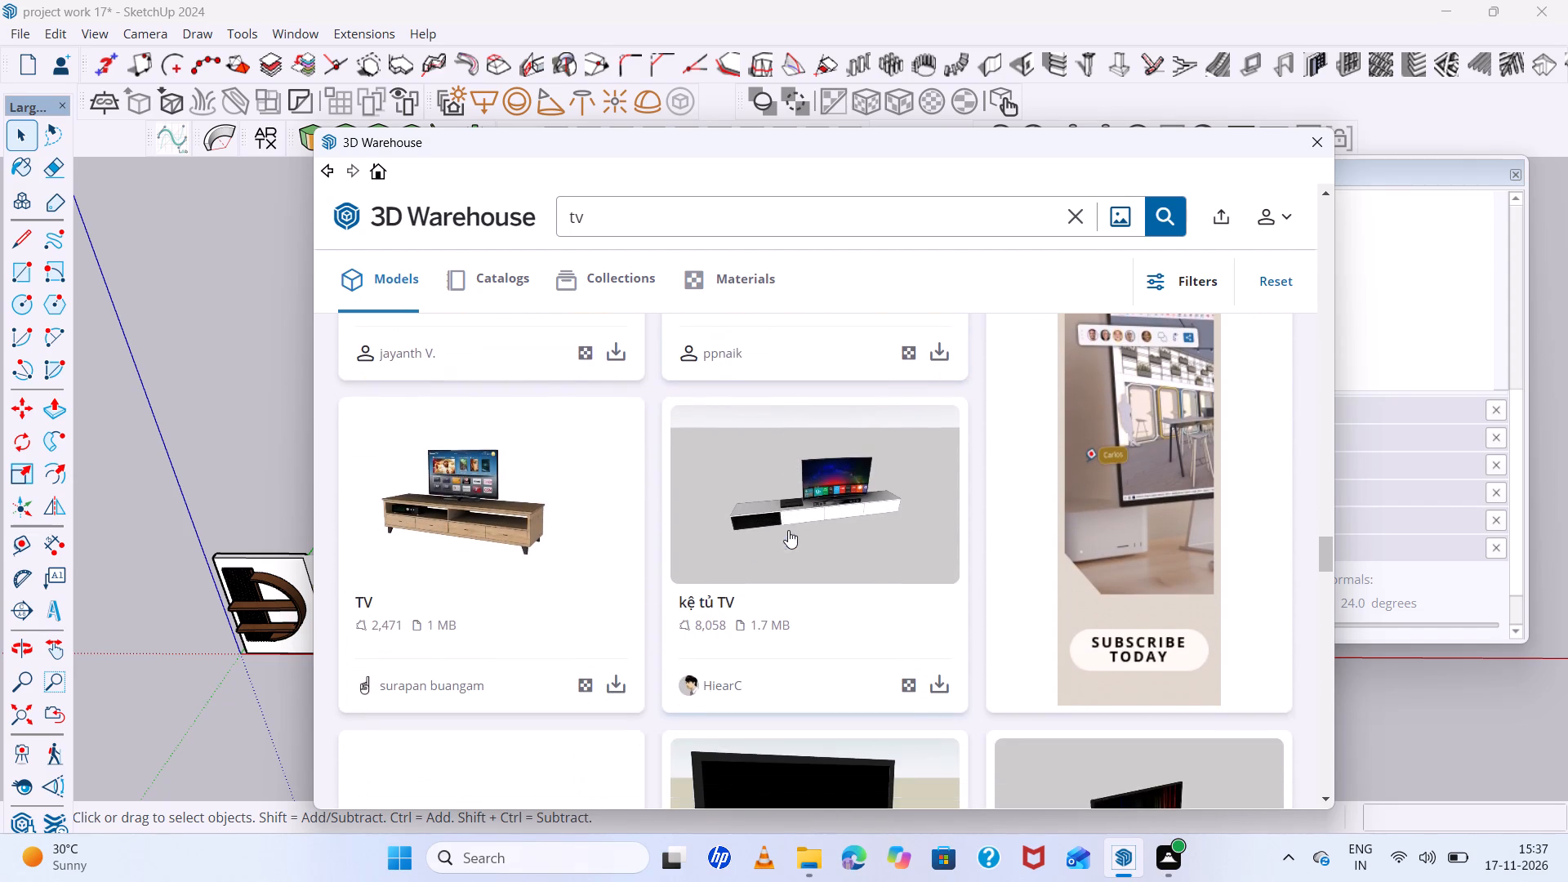
scroll(788, 530, down, 5)
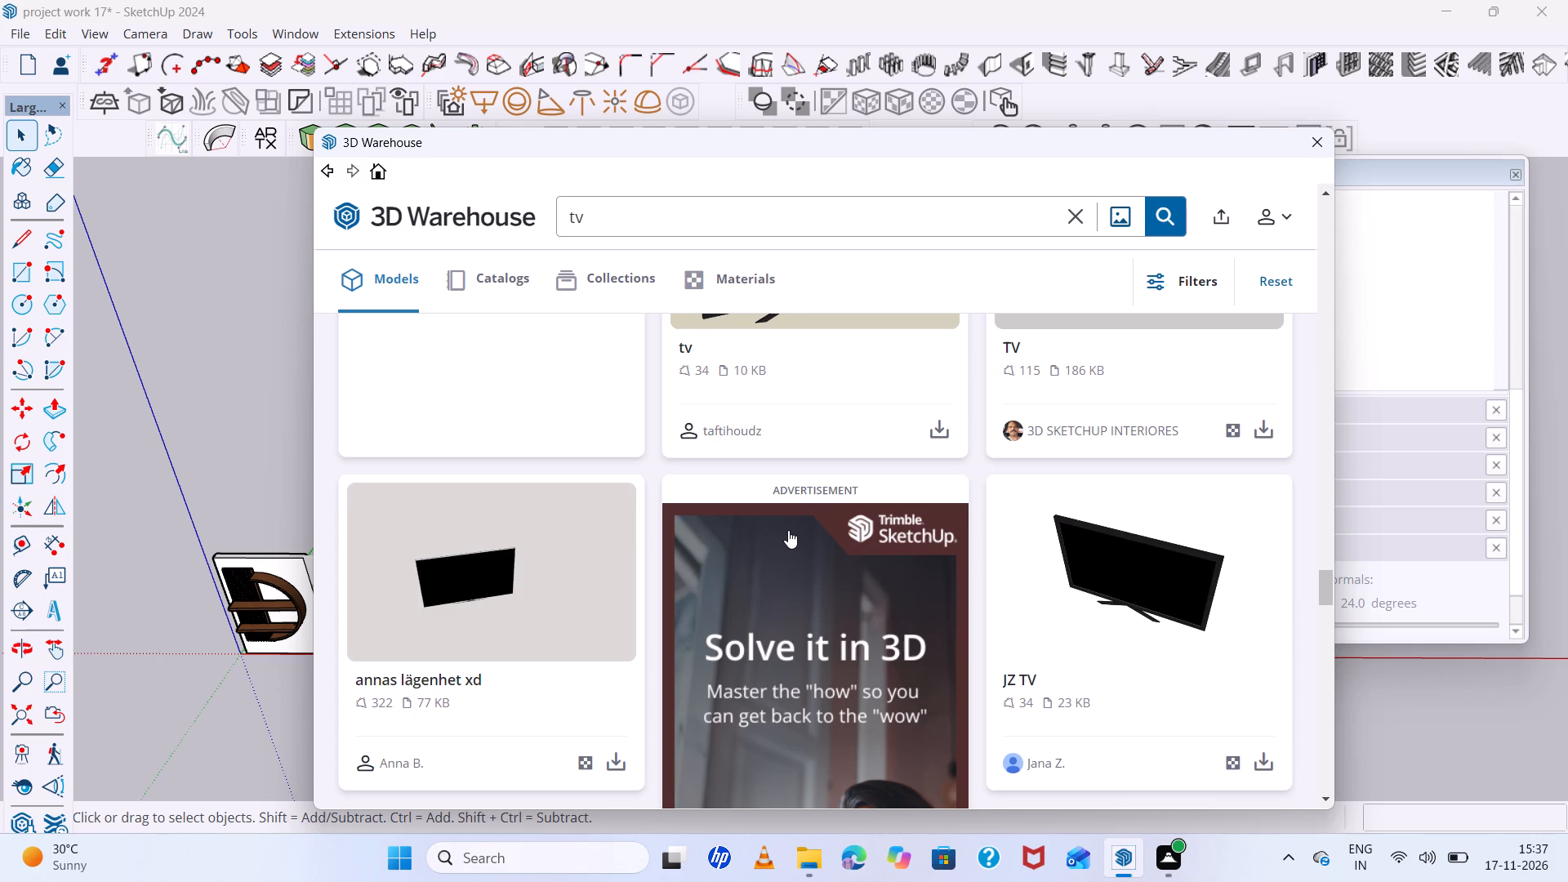
scroll(789, 530, down, 6)
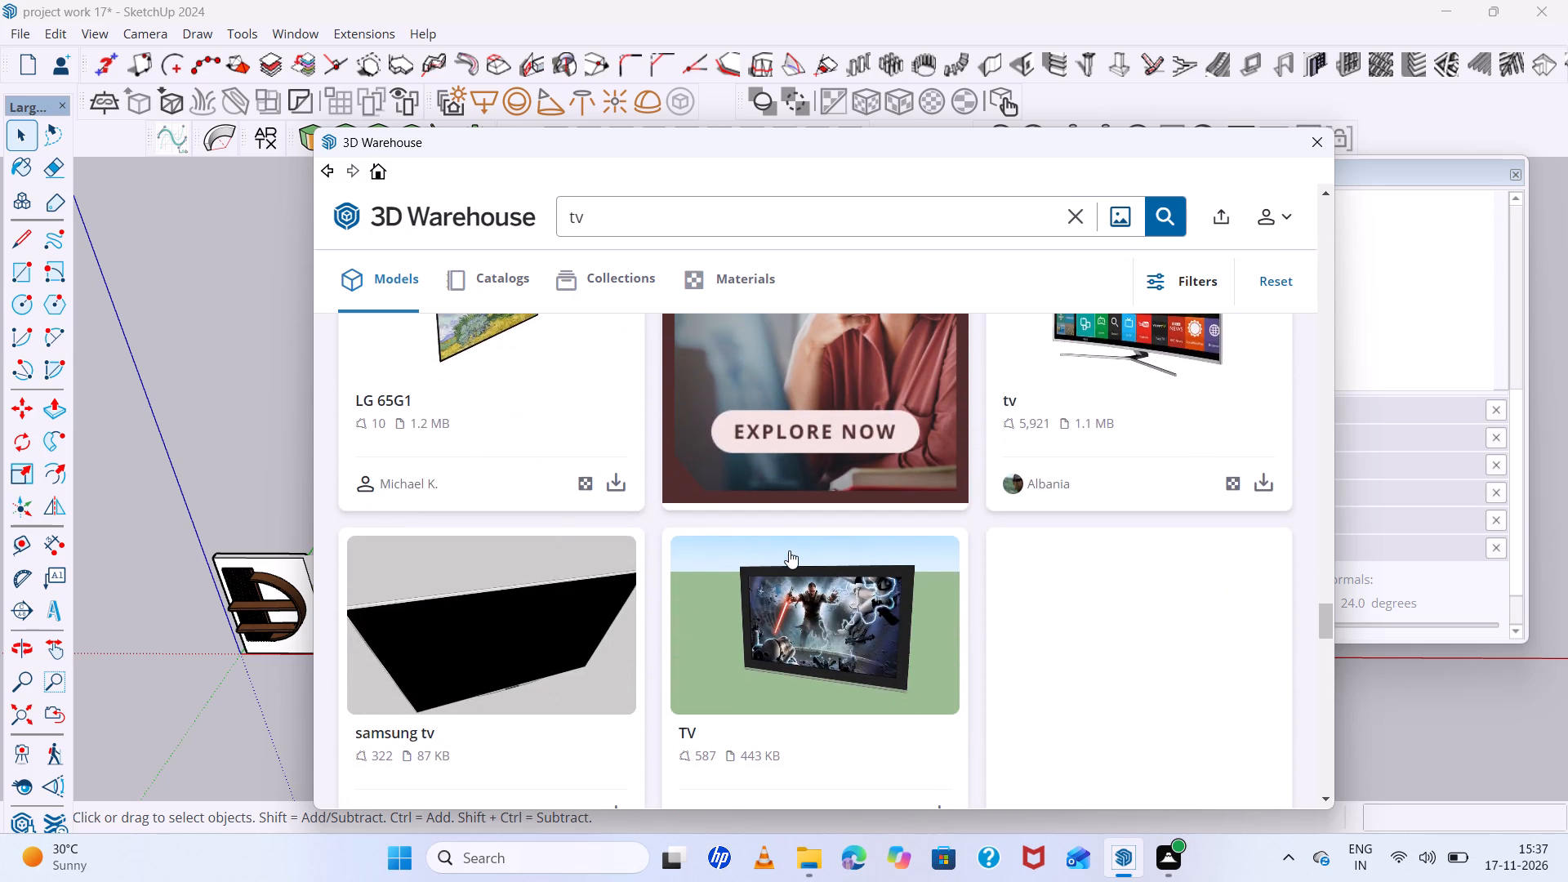
scroll(789, 550, down, 6)
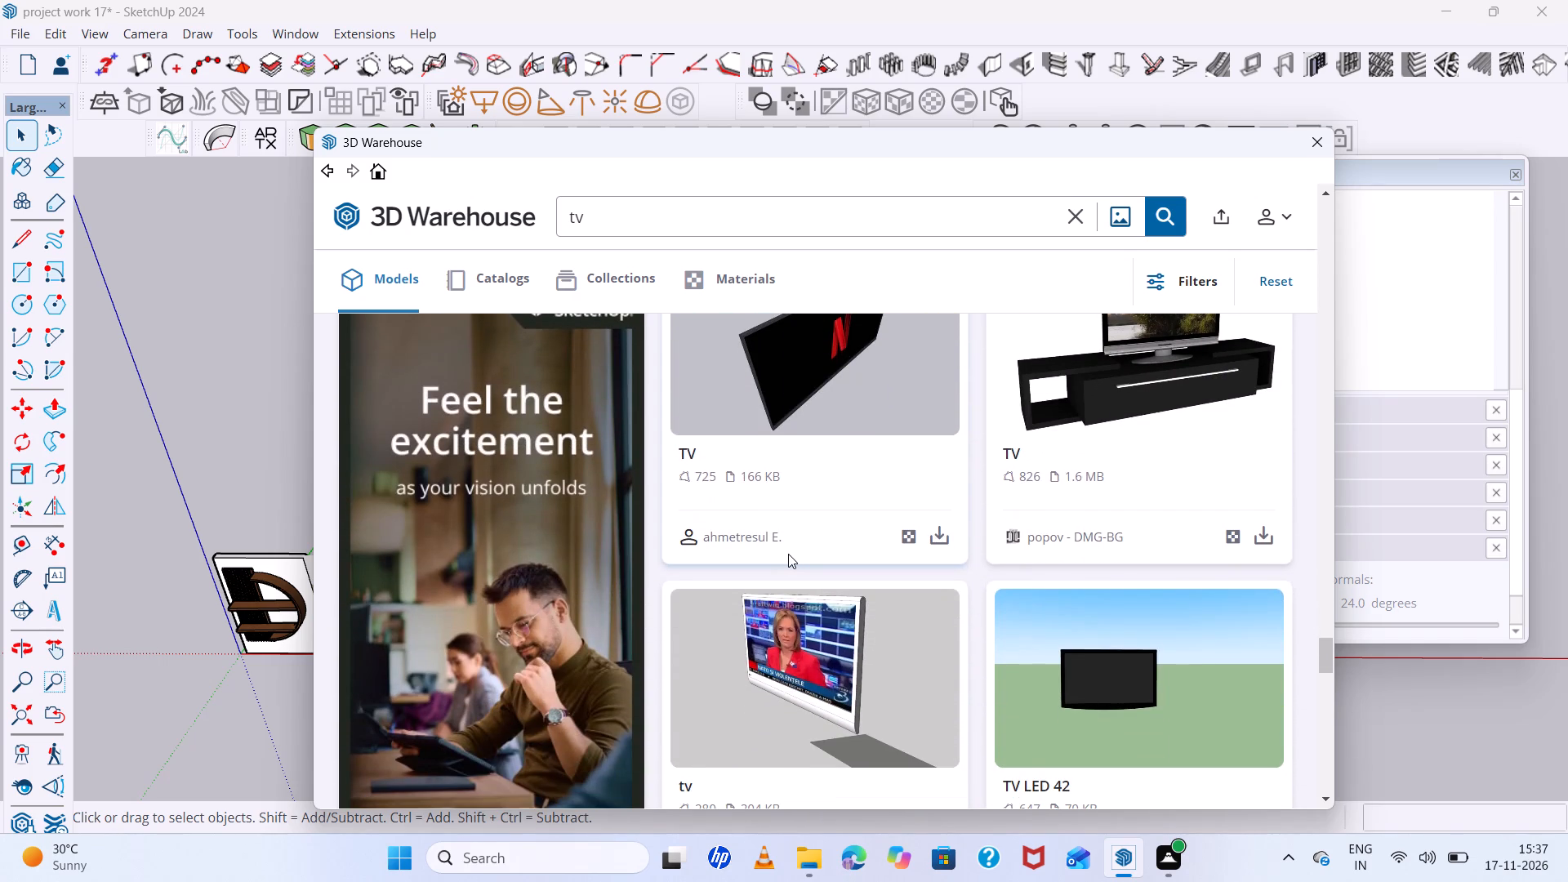
scroll(788, 554, down, 5)
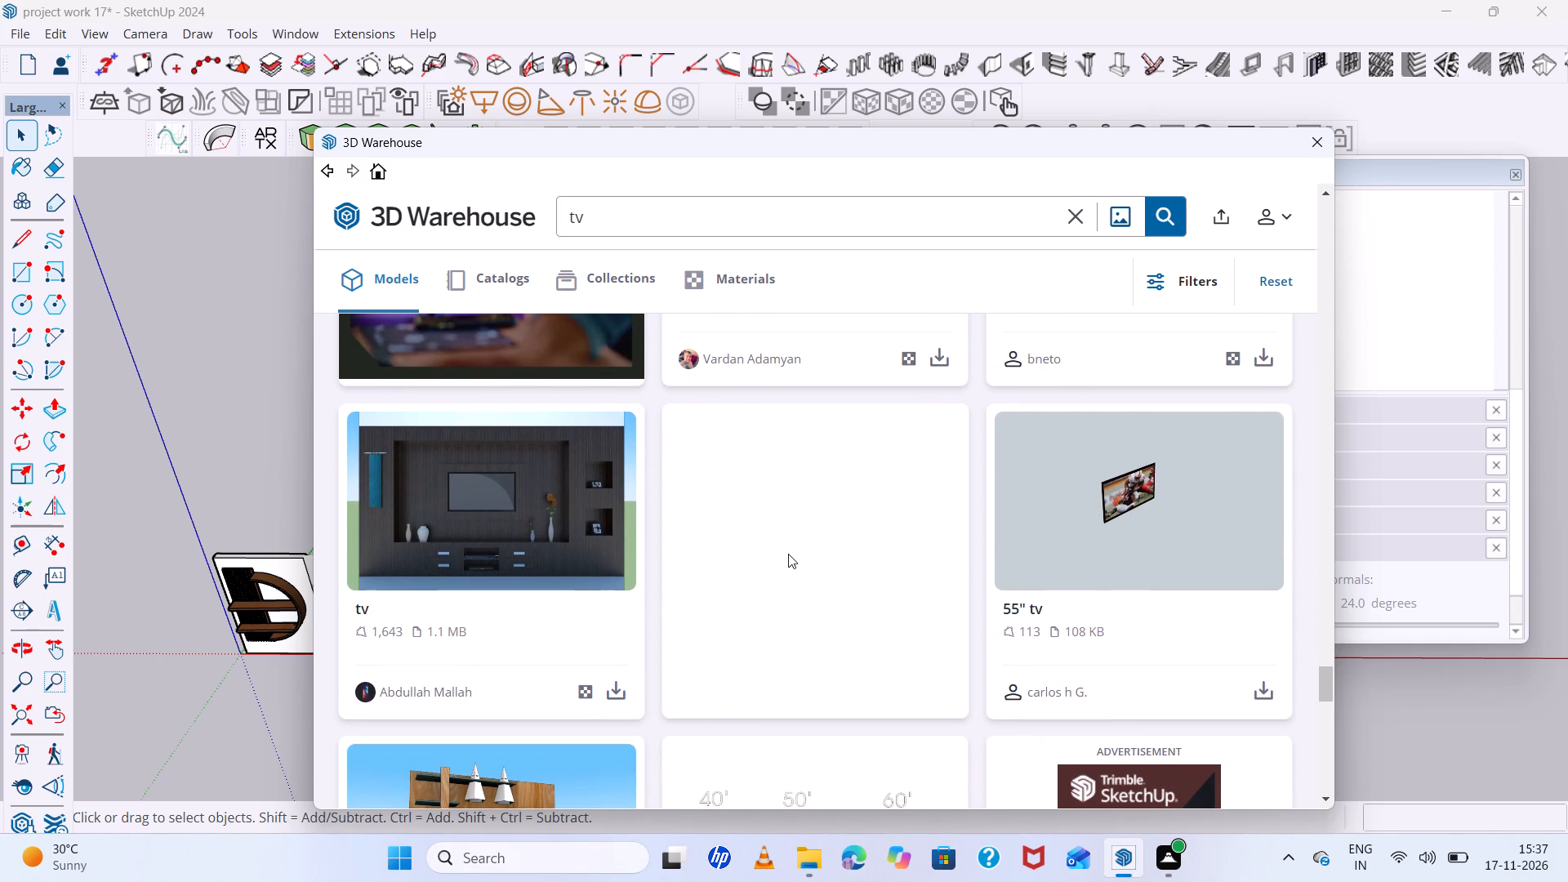
scroll(788, 554, up, 16)
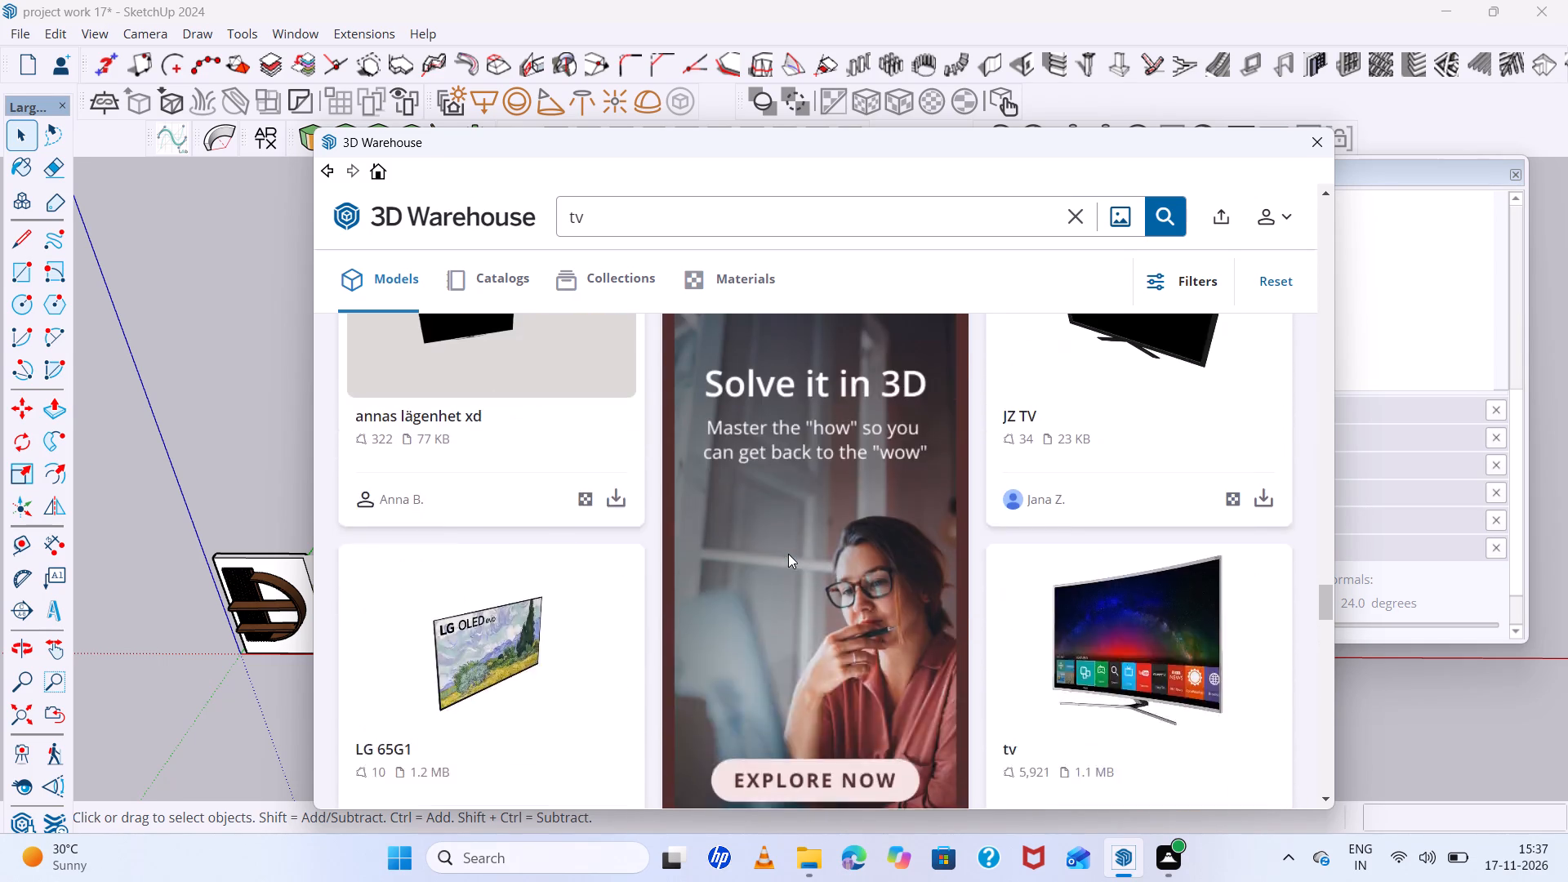
scroll(788, 554, up, 8)
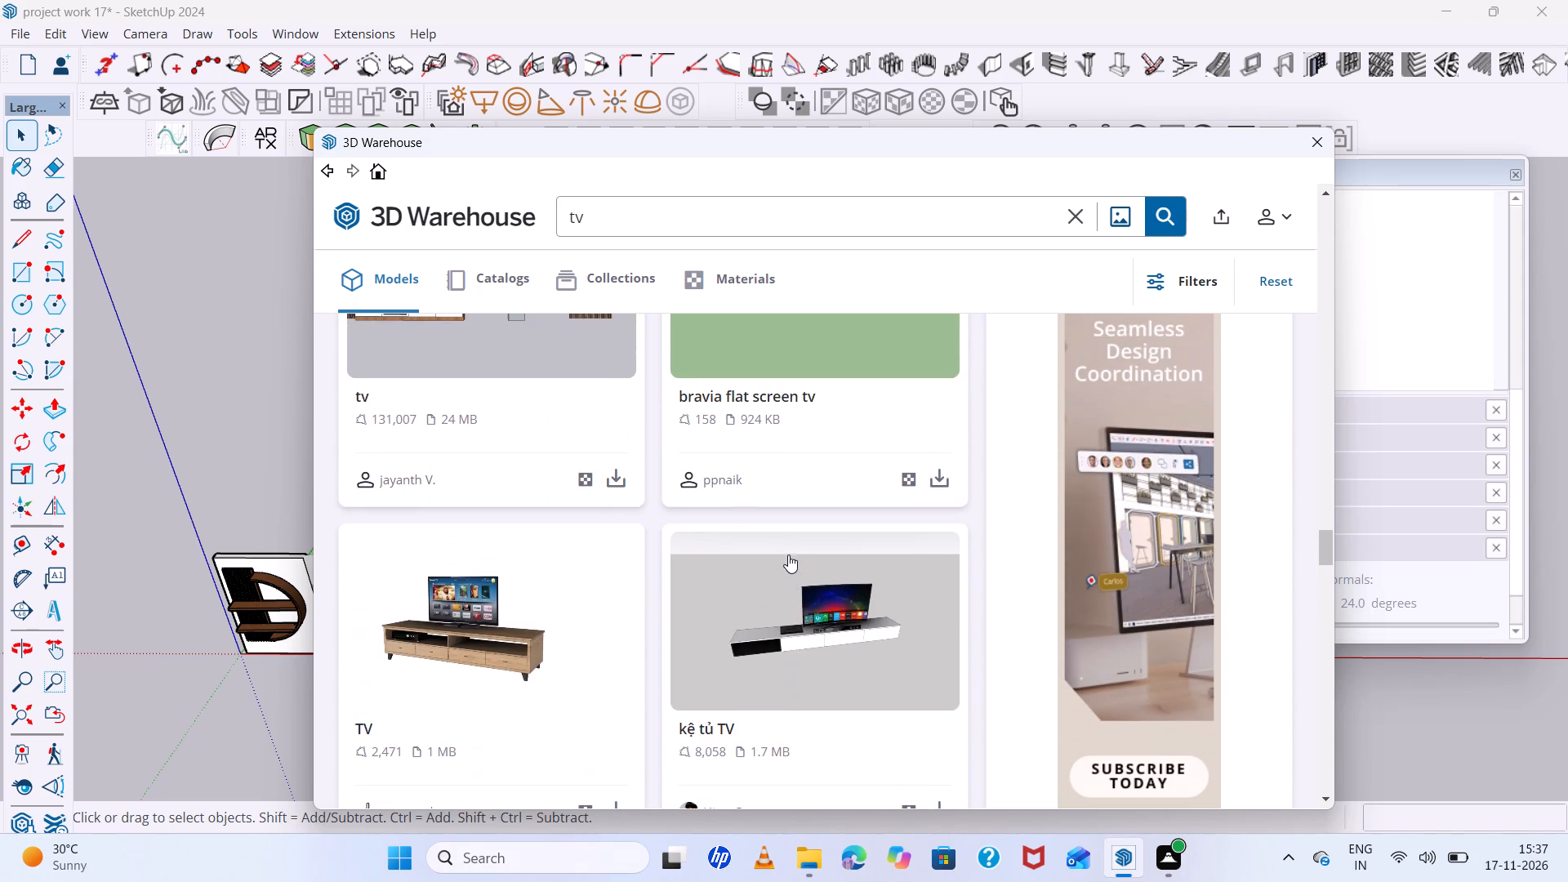
scroll(788, 554, up, 6)
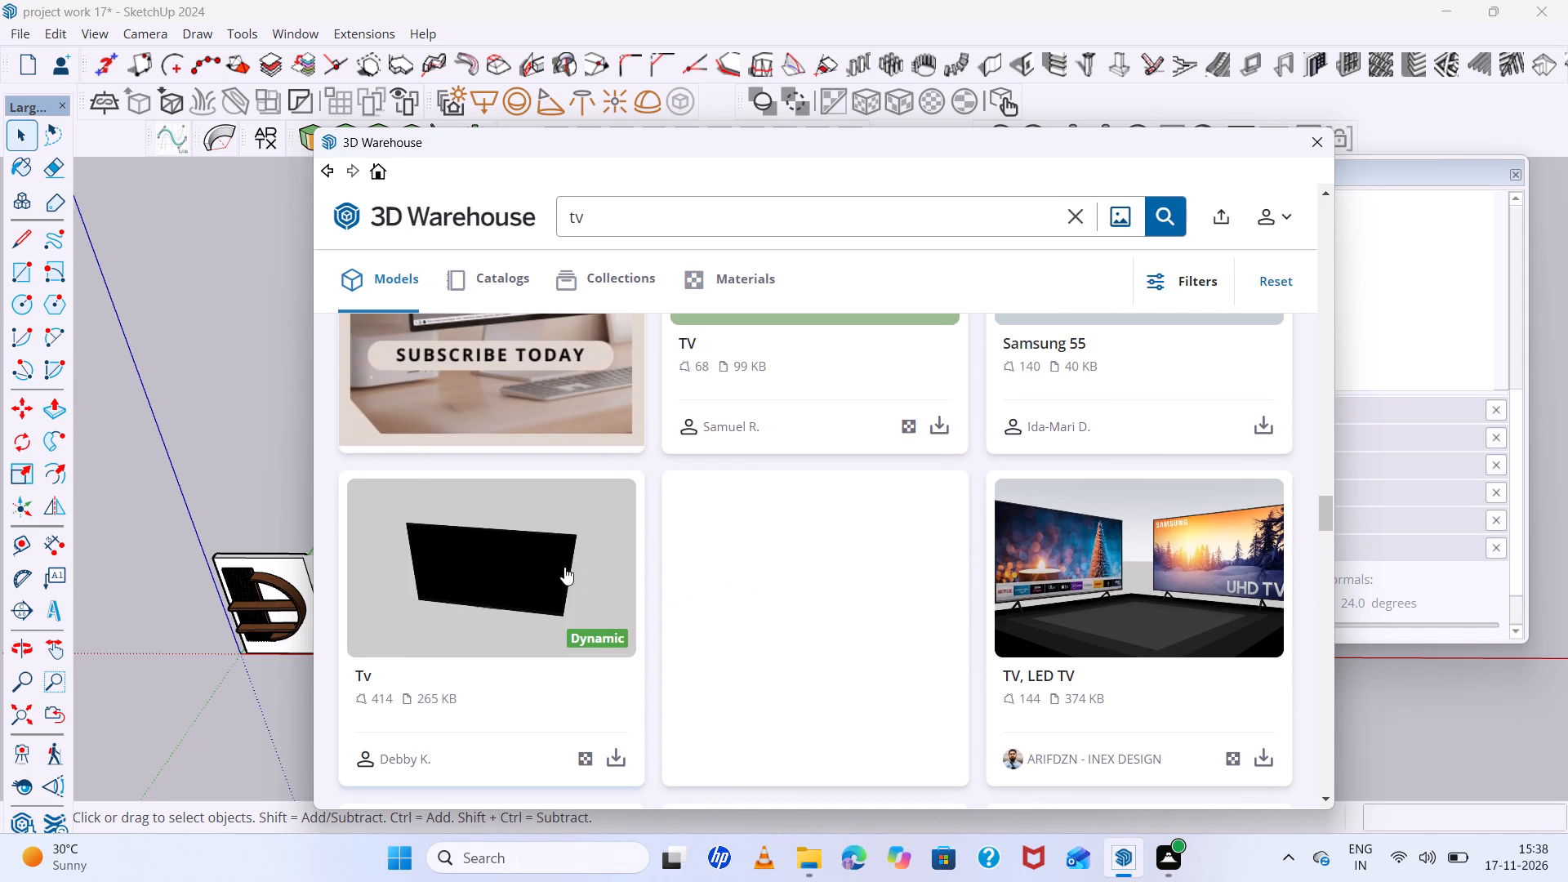
Load the 265 KB dynamic black flat-screen "Tv" directly into the model and place it beside the room.
click(565, 567)
scroll(693, 571, down, 4)
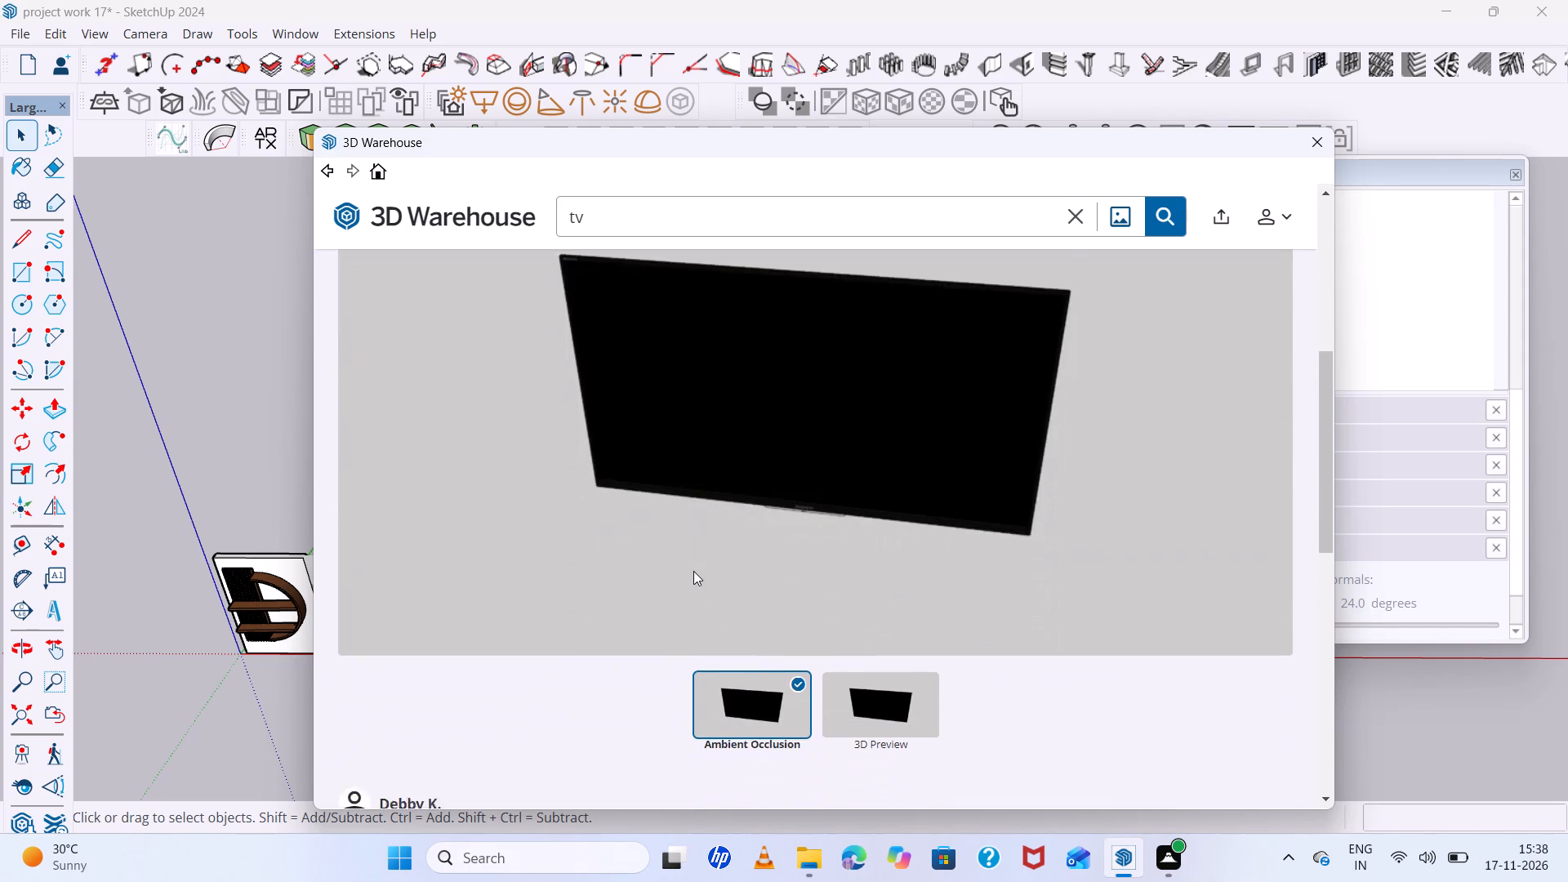
scroll(693, 571, down, 5)
click(1115, 479)
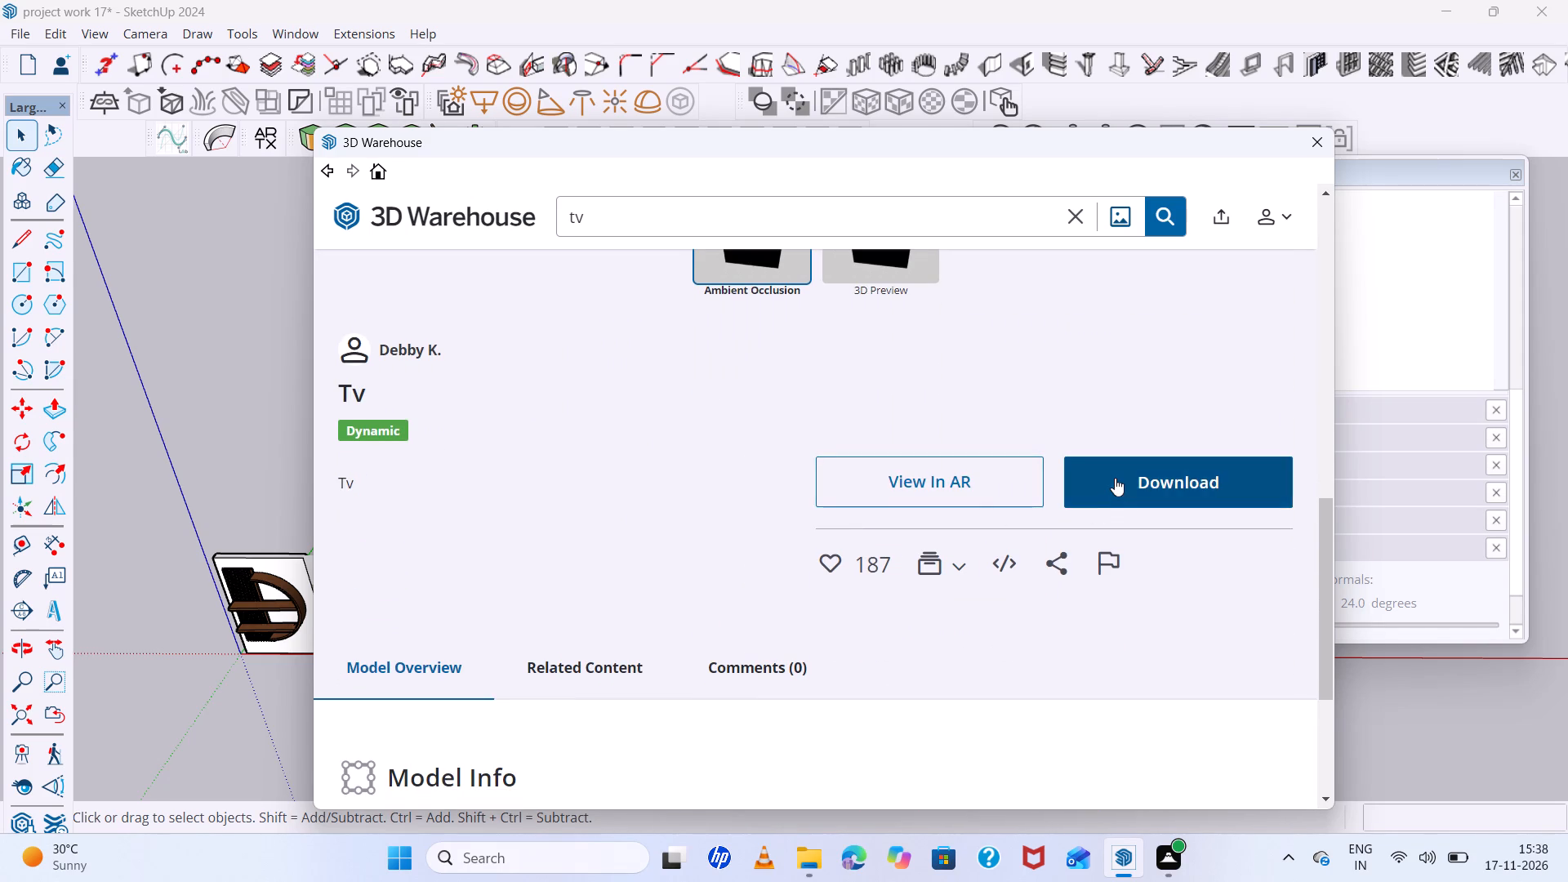
scroll(891, 525, down, 7)
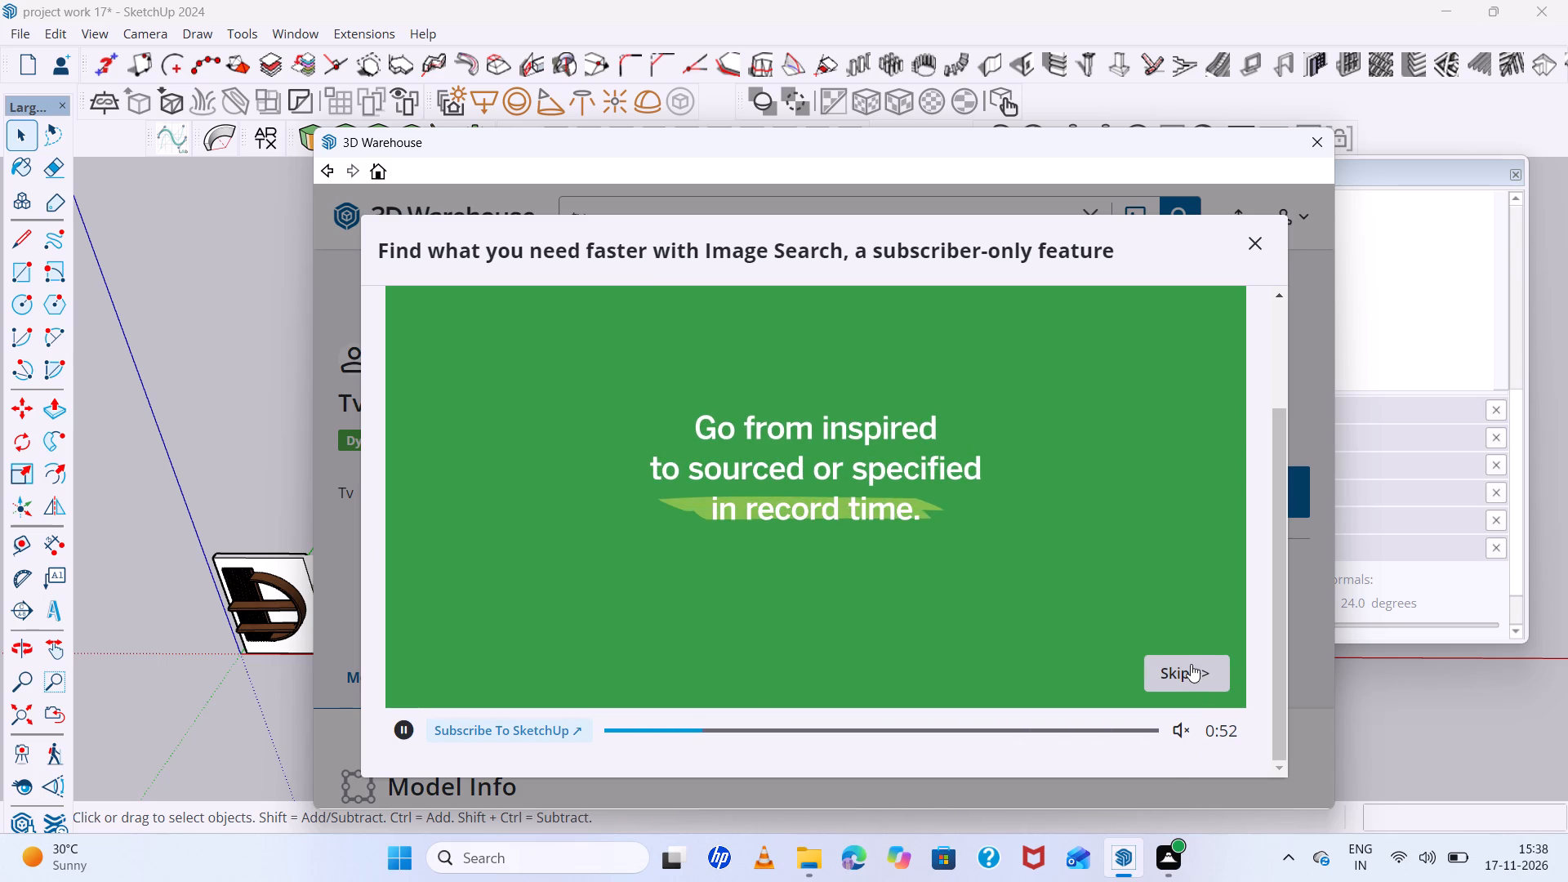
click(1191, 664)
click(1010, 728)
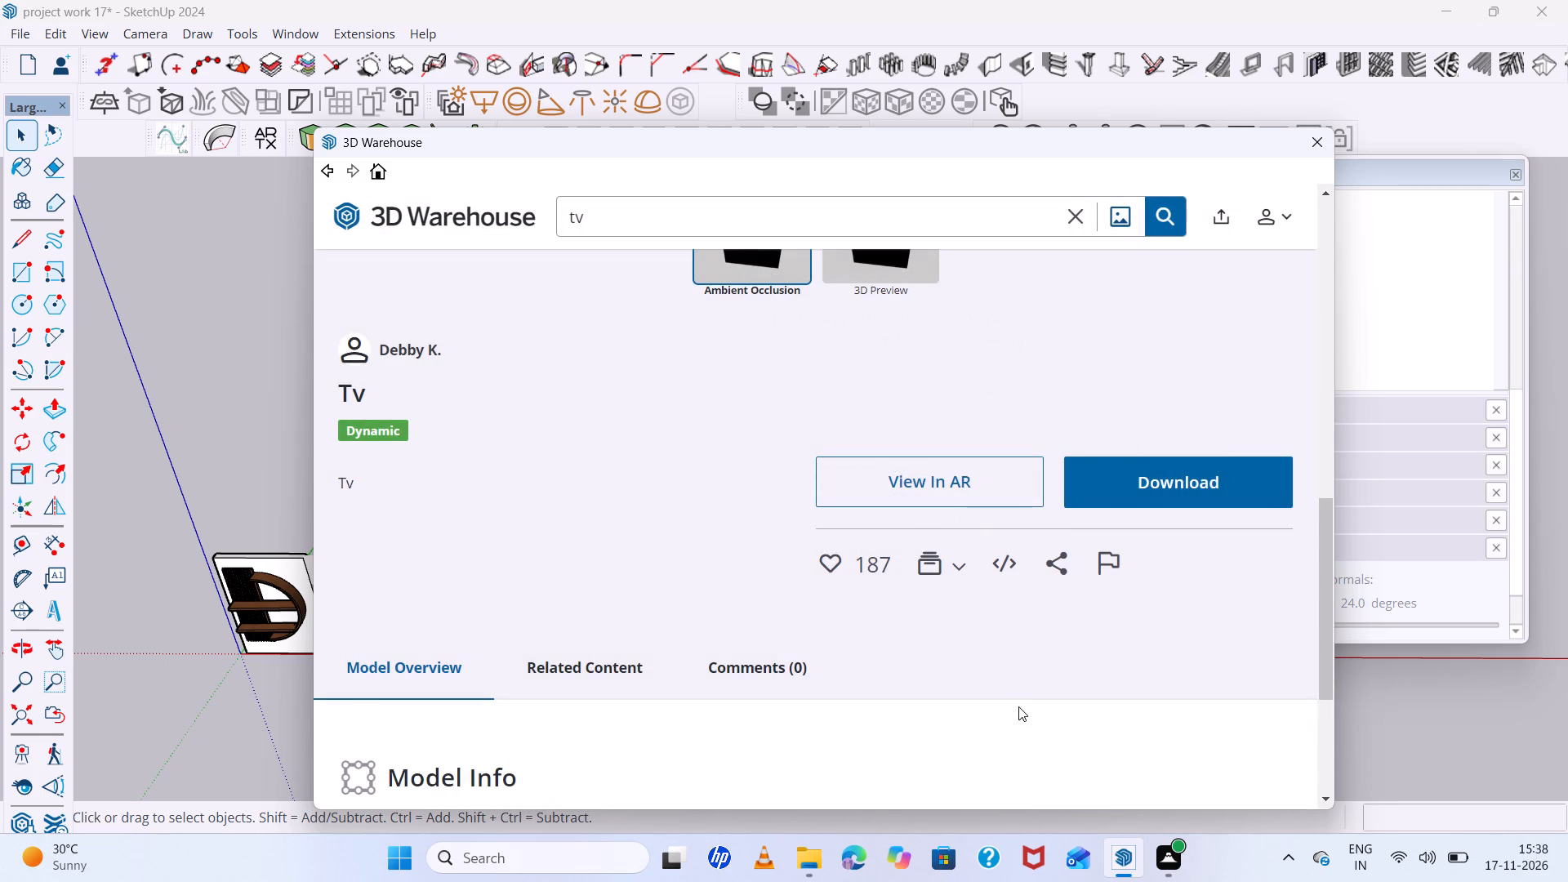
click(1179, 478)
click(773, 497)
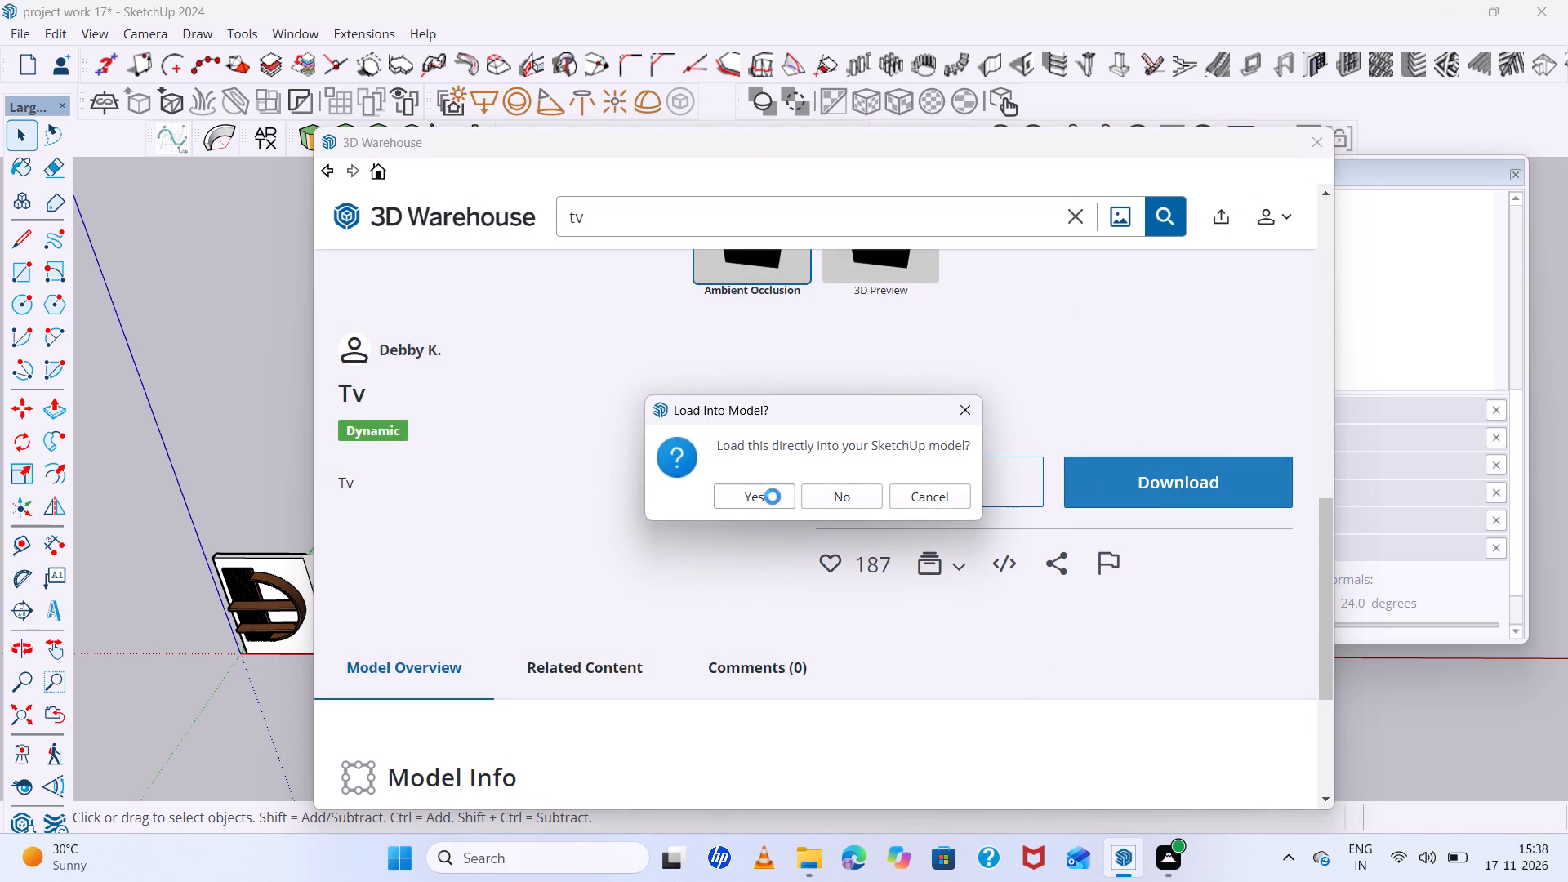
scroll(819, 503, down, 7)
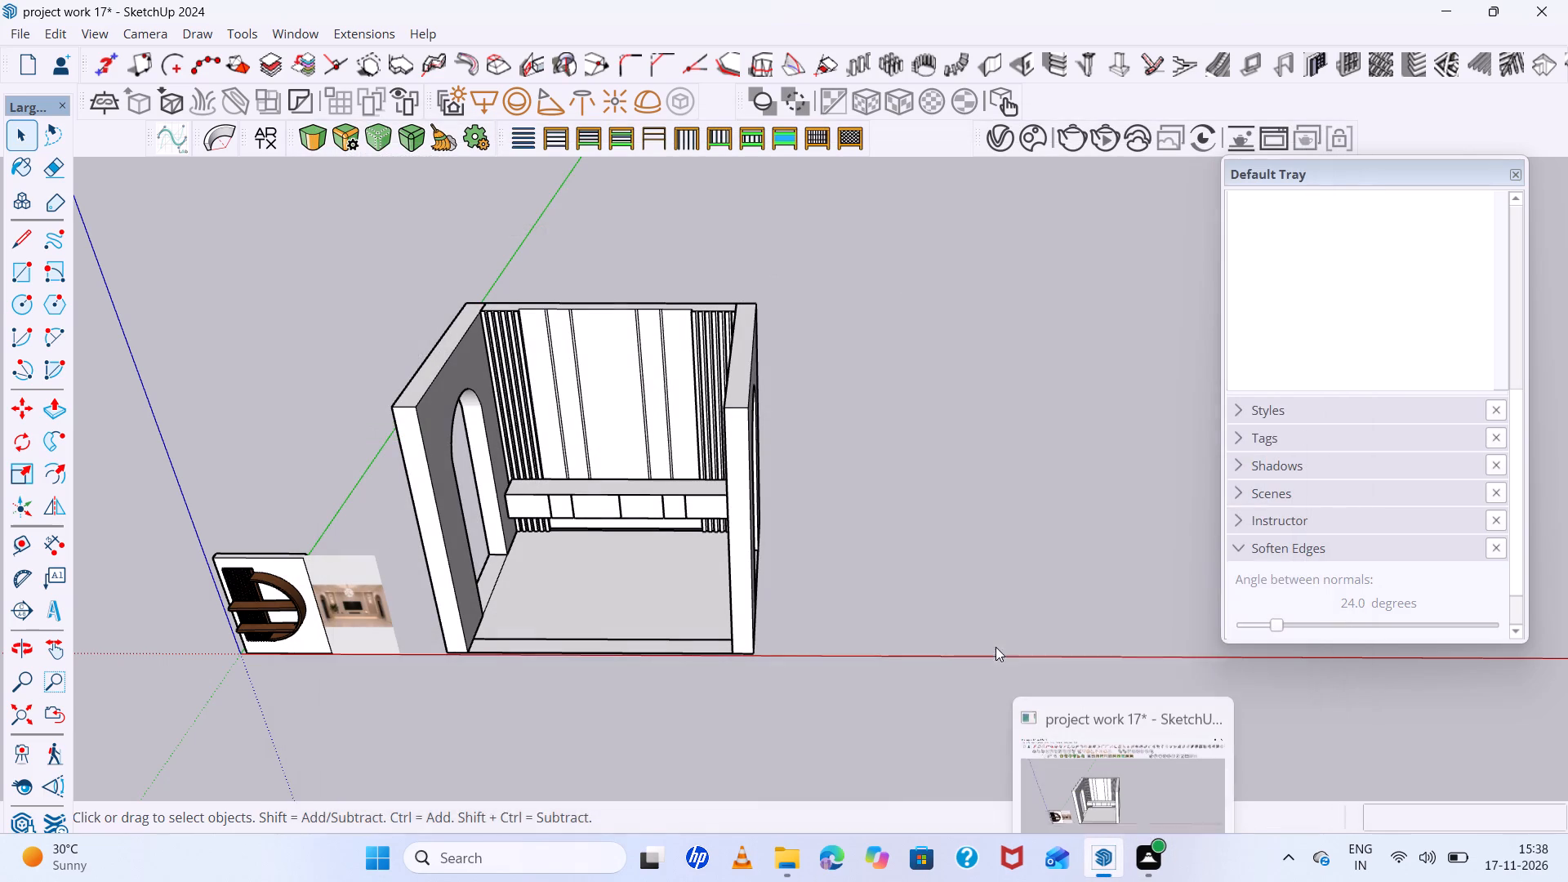
scroll(895, 585, down, 4)
click(904, 585)
Move the black flat-screen TV from beside the room onto the back wall panel, above the floating cabinet.
scroll(925, 579, up, 2)
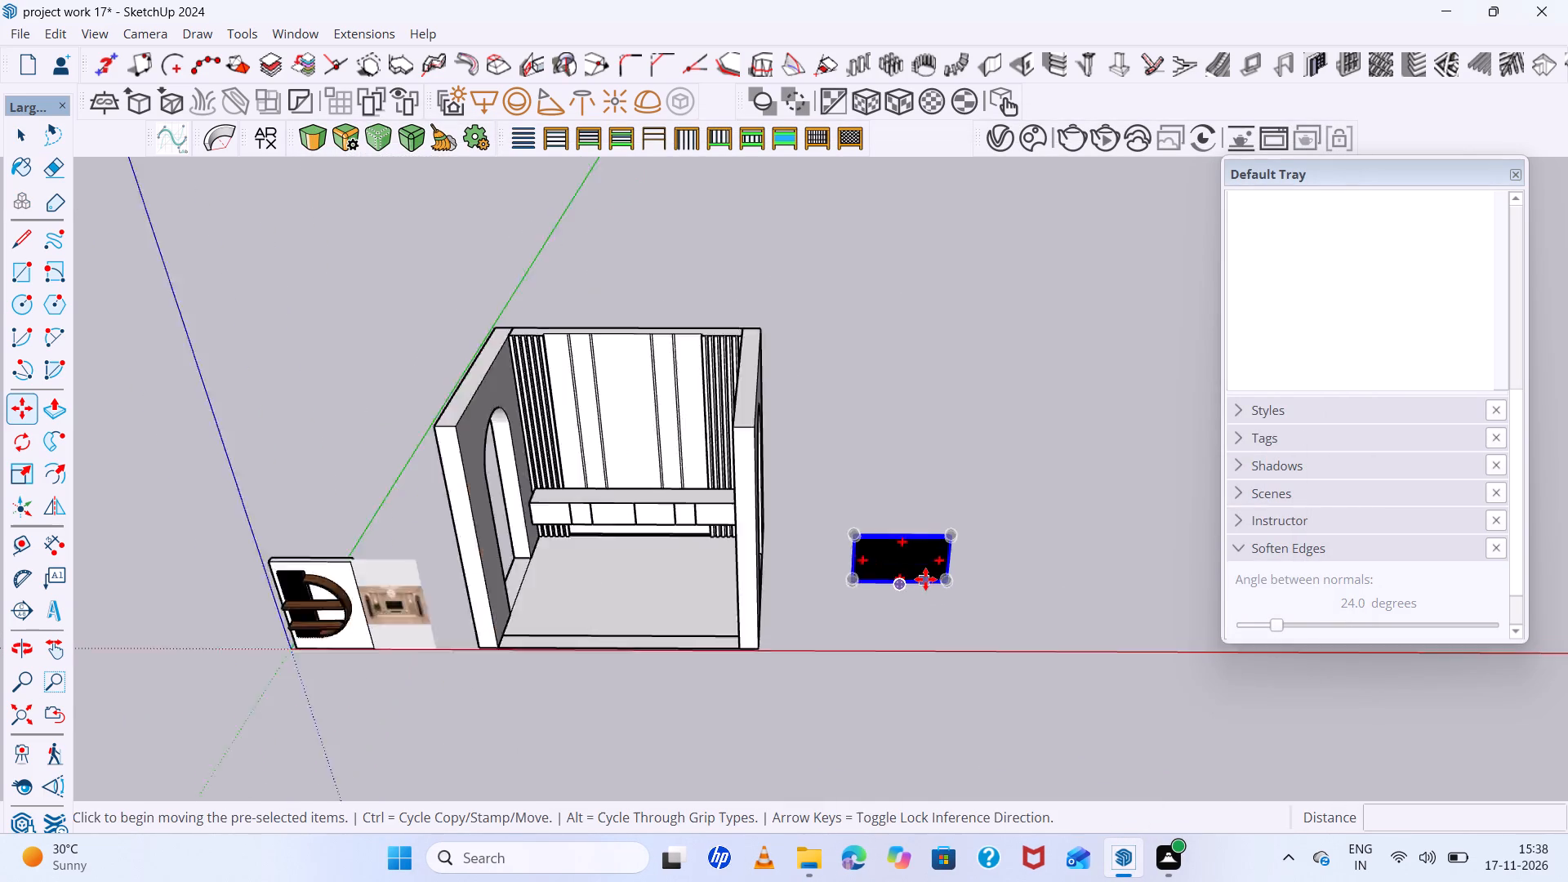
scroll(925, 579, up, 9)
middle_drag(937, 587, 1181, 683)
scroll(800, 485, up, 4)
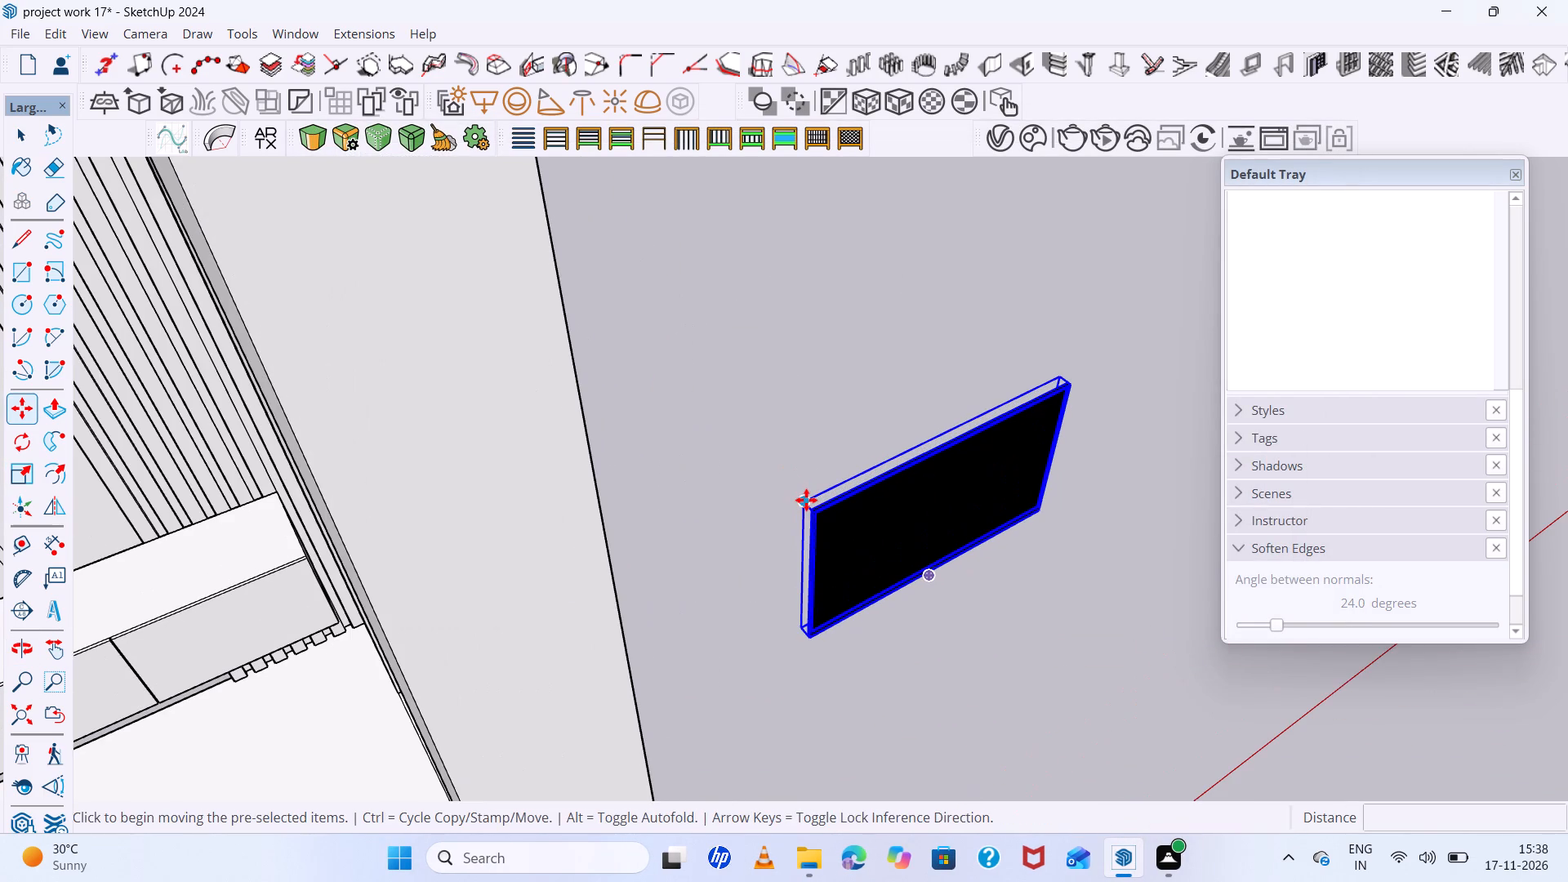
click(805, 501)
scroll(1012, 554, down, 15)
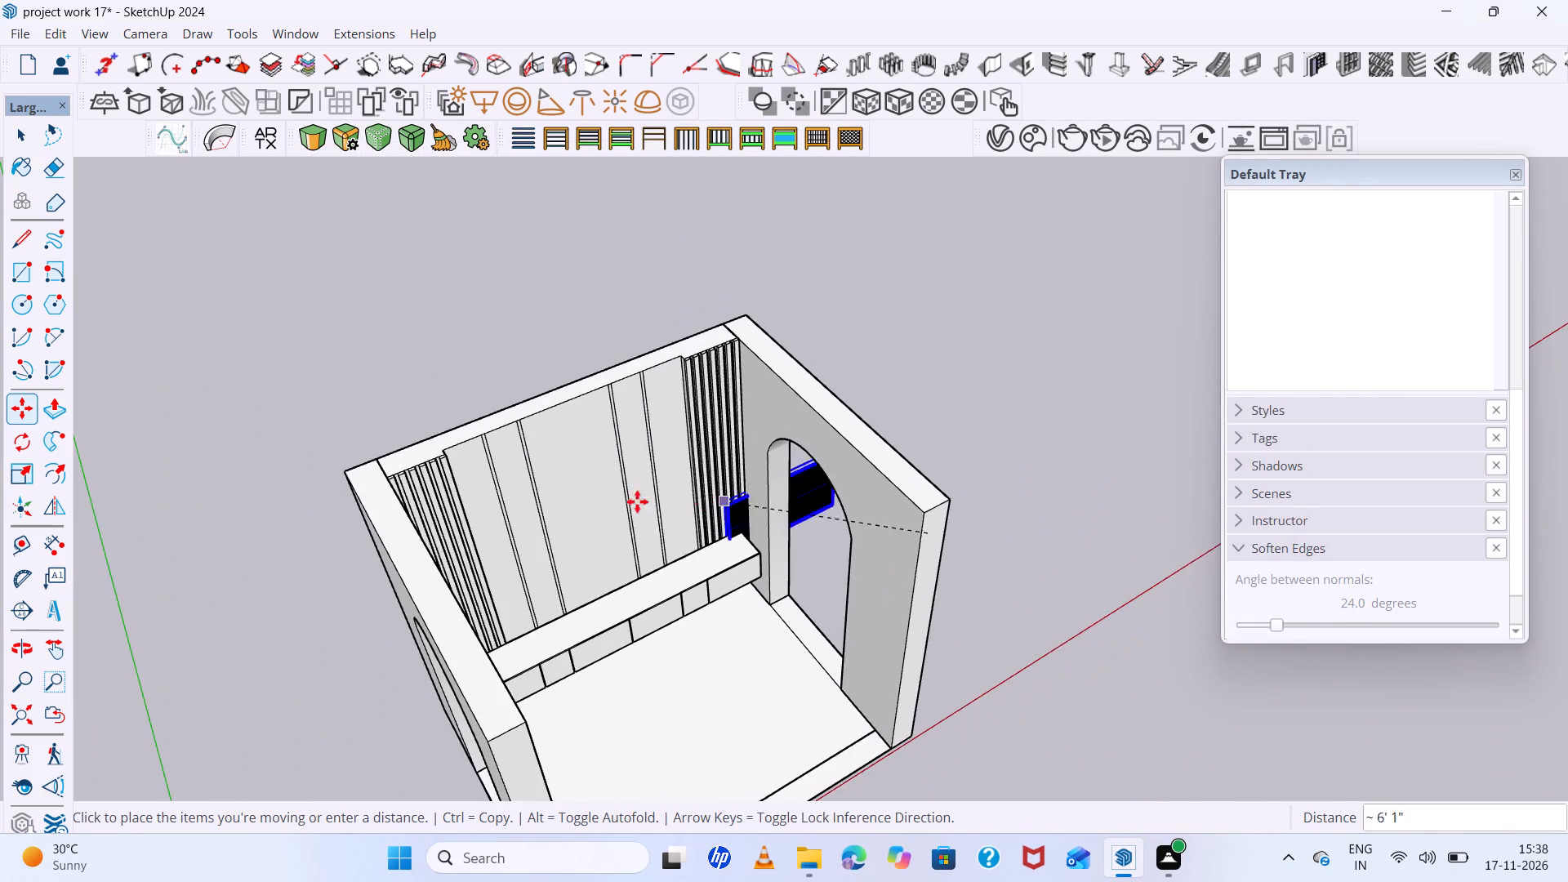
scroll(482, 501, up, 1)
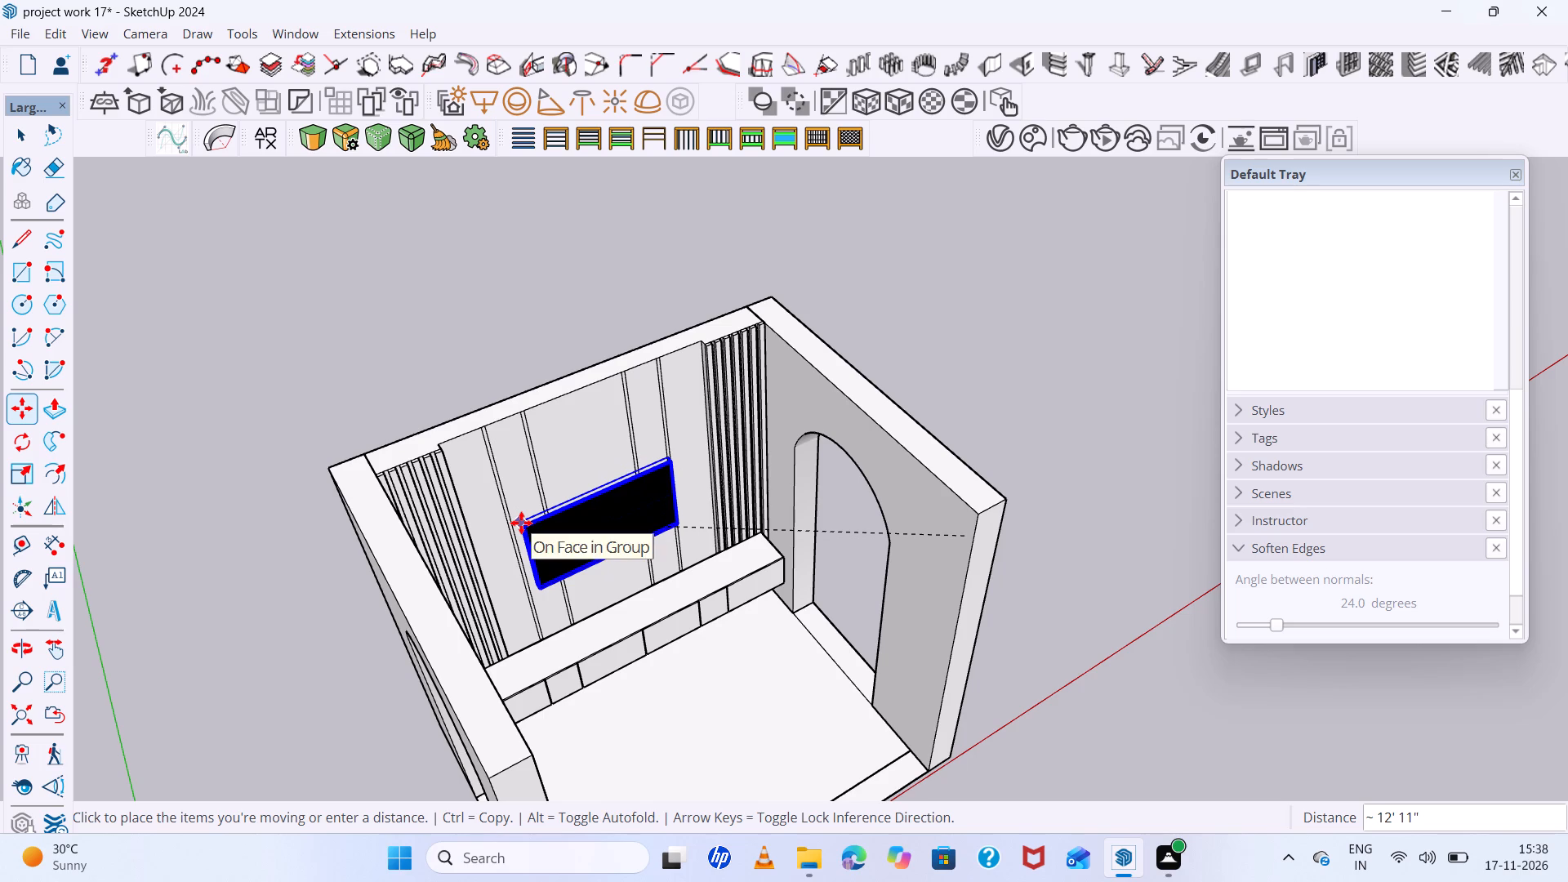
click(518, 523)
Fine-tune the TV's position against the back panel between the vertical strips with two short moves of about 3" each.
scroll(617, 556, down, 4)
middle_drag(645, 577, 469, 534)
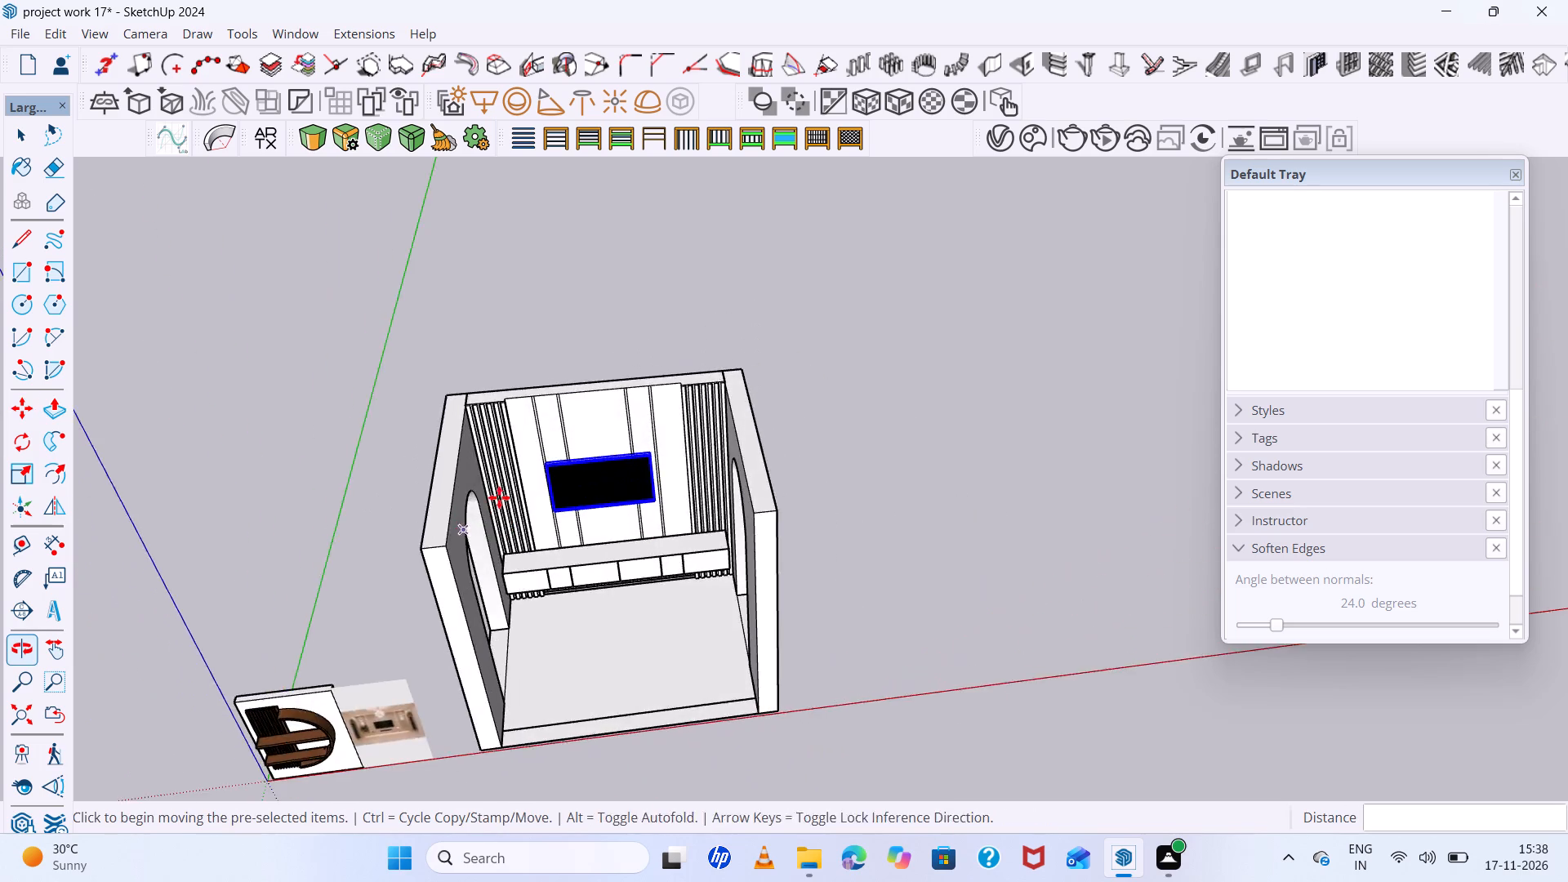
scroll(661, 433, up, 17)
click(640, 488)
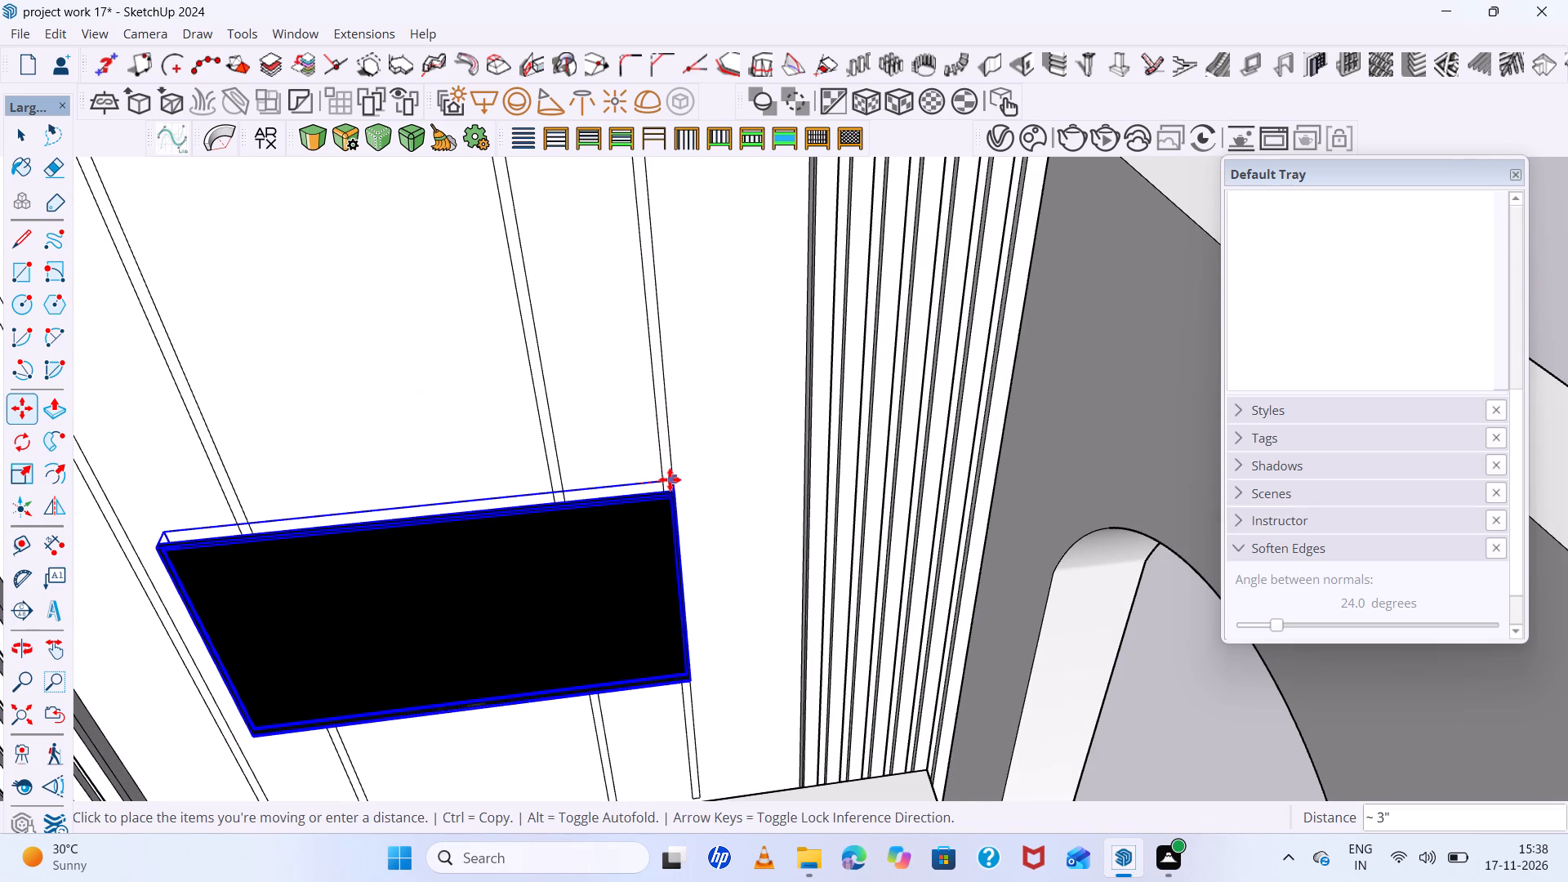
click(658, 479)
scroll(583, 470, down, 5)
middle_drag(581, 487, 617, 302)
scroll(573, 436, down, 6)
scroll(670, 497, up, 1)
middle_drag(681, 501, 550, 479)
scroll(594, 424, up, 11)
middle_drag(644, 429, 518, 557)
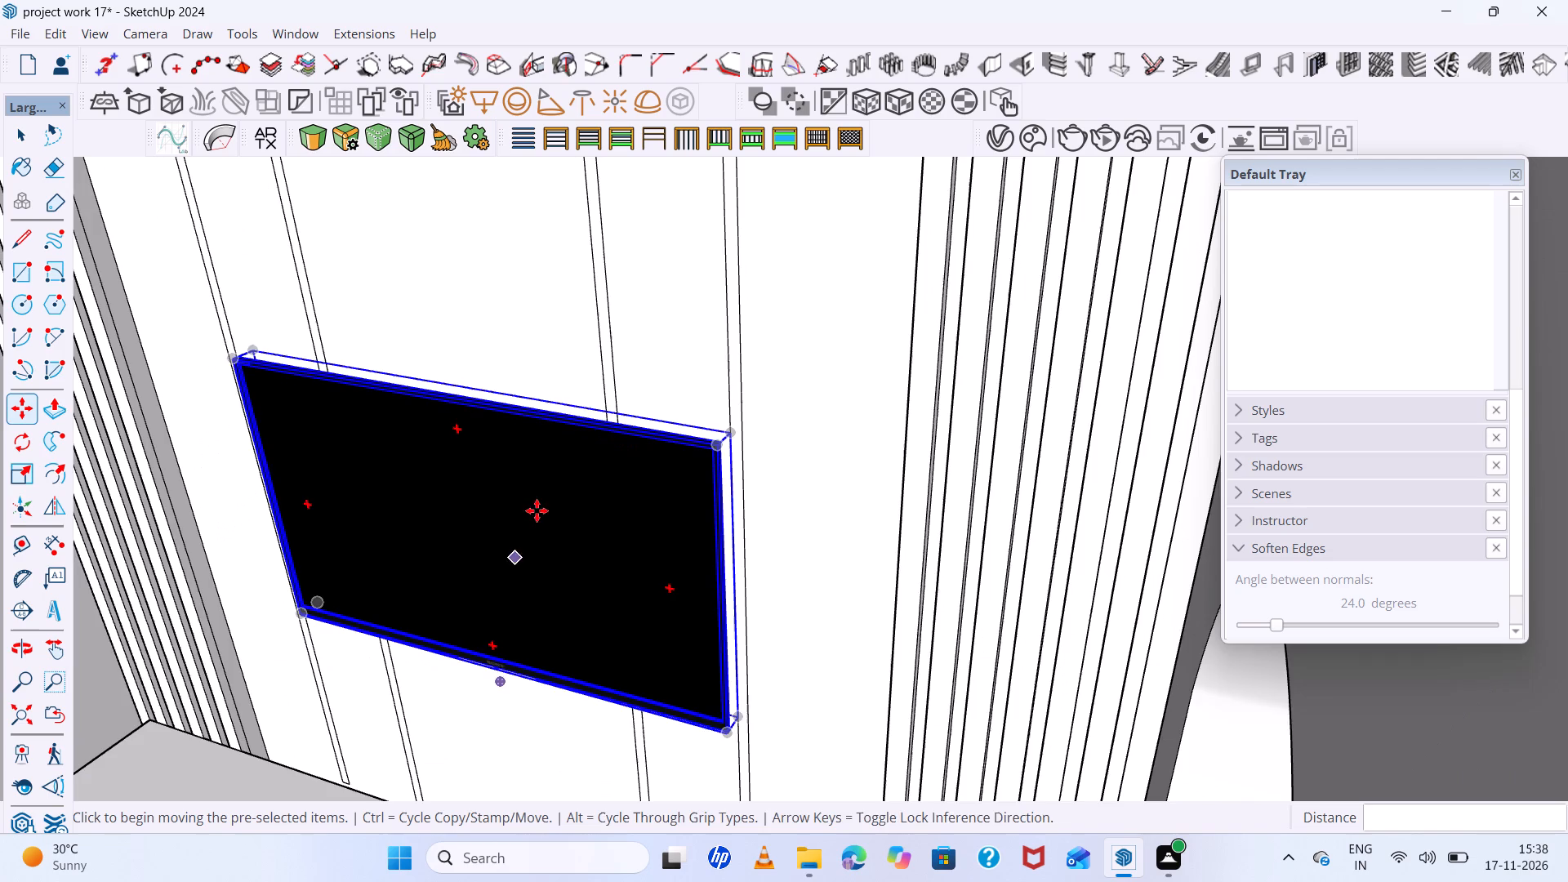
scroll(741, 394, up, 6)
click(716, 464)
click(668, 448)
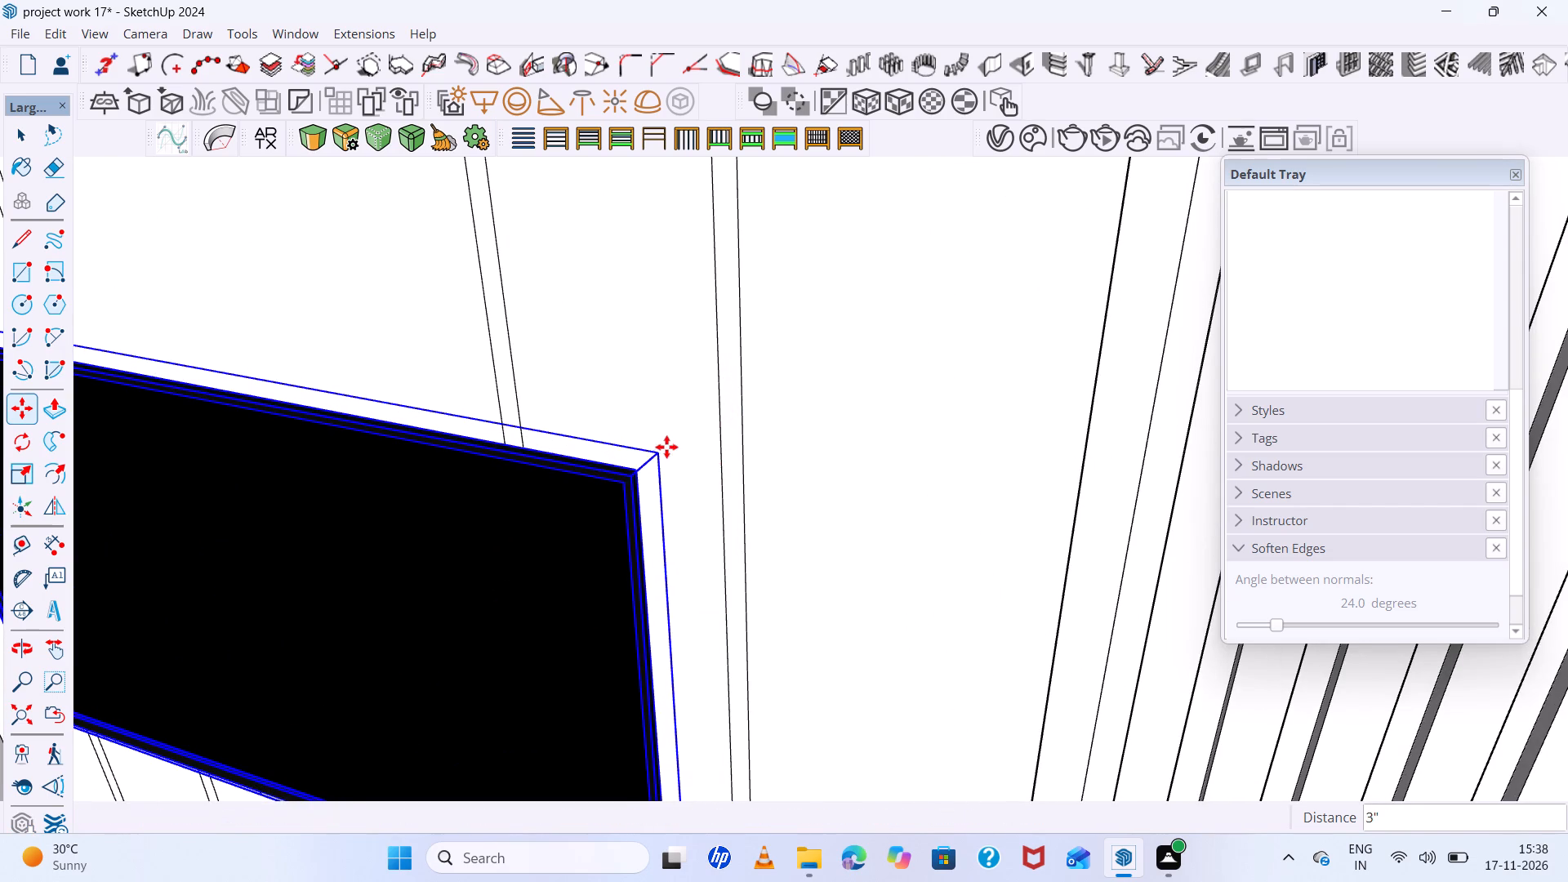
scroll(666, 447, down, 14)
middle_drag(871, 583, 1028, 470)
scroll(970, 434, down, 5)
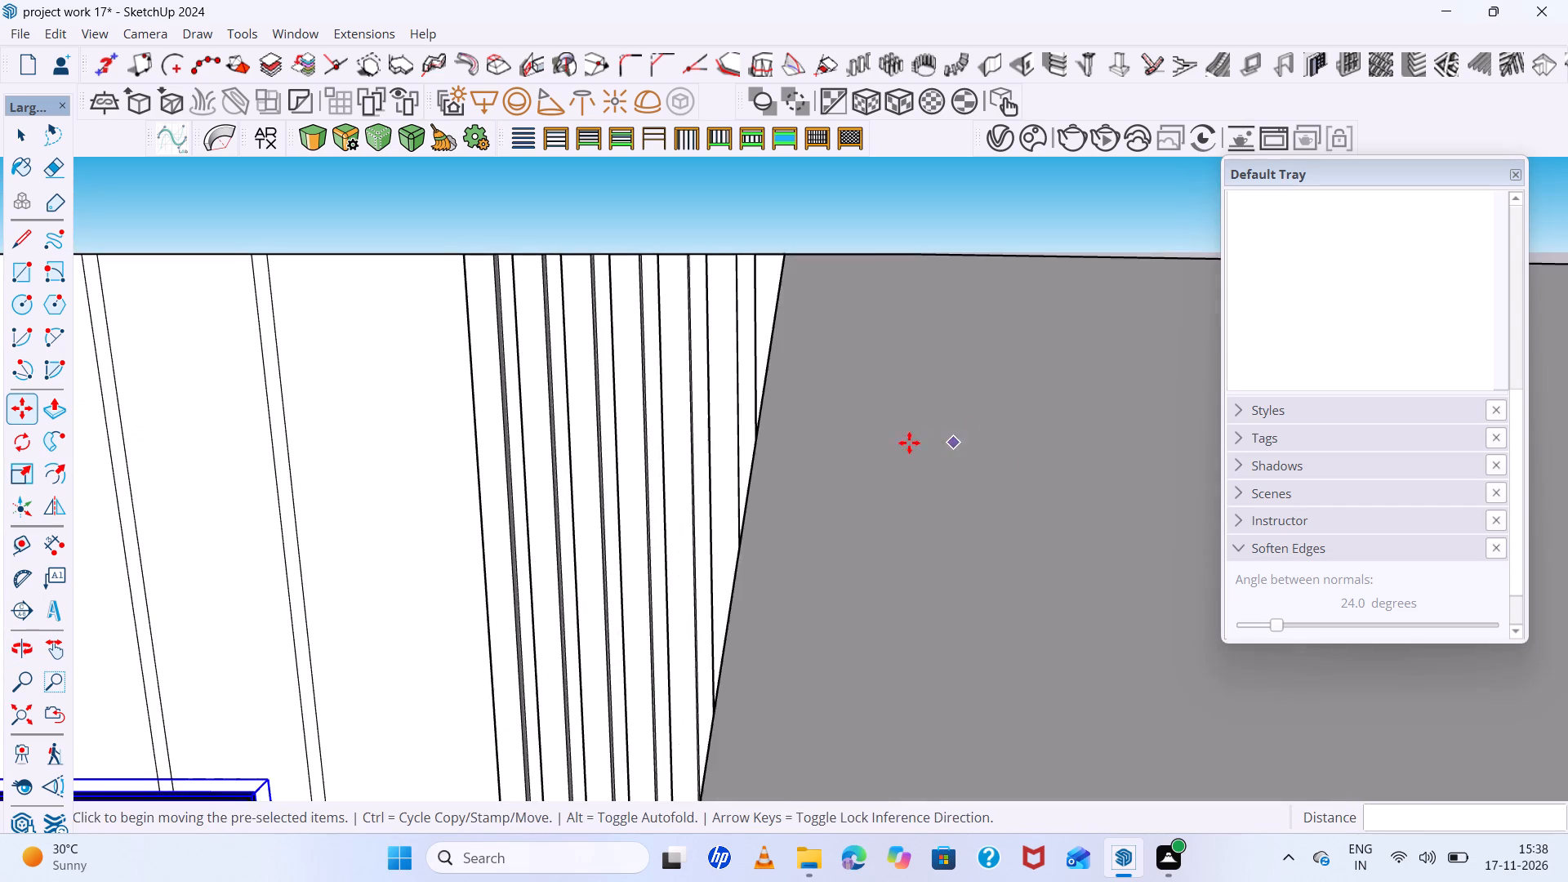
scroll(909, 443, down, 20)
scroll(909, 443, down, 13)
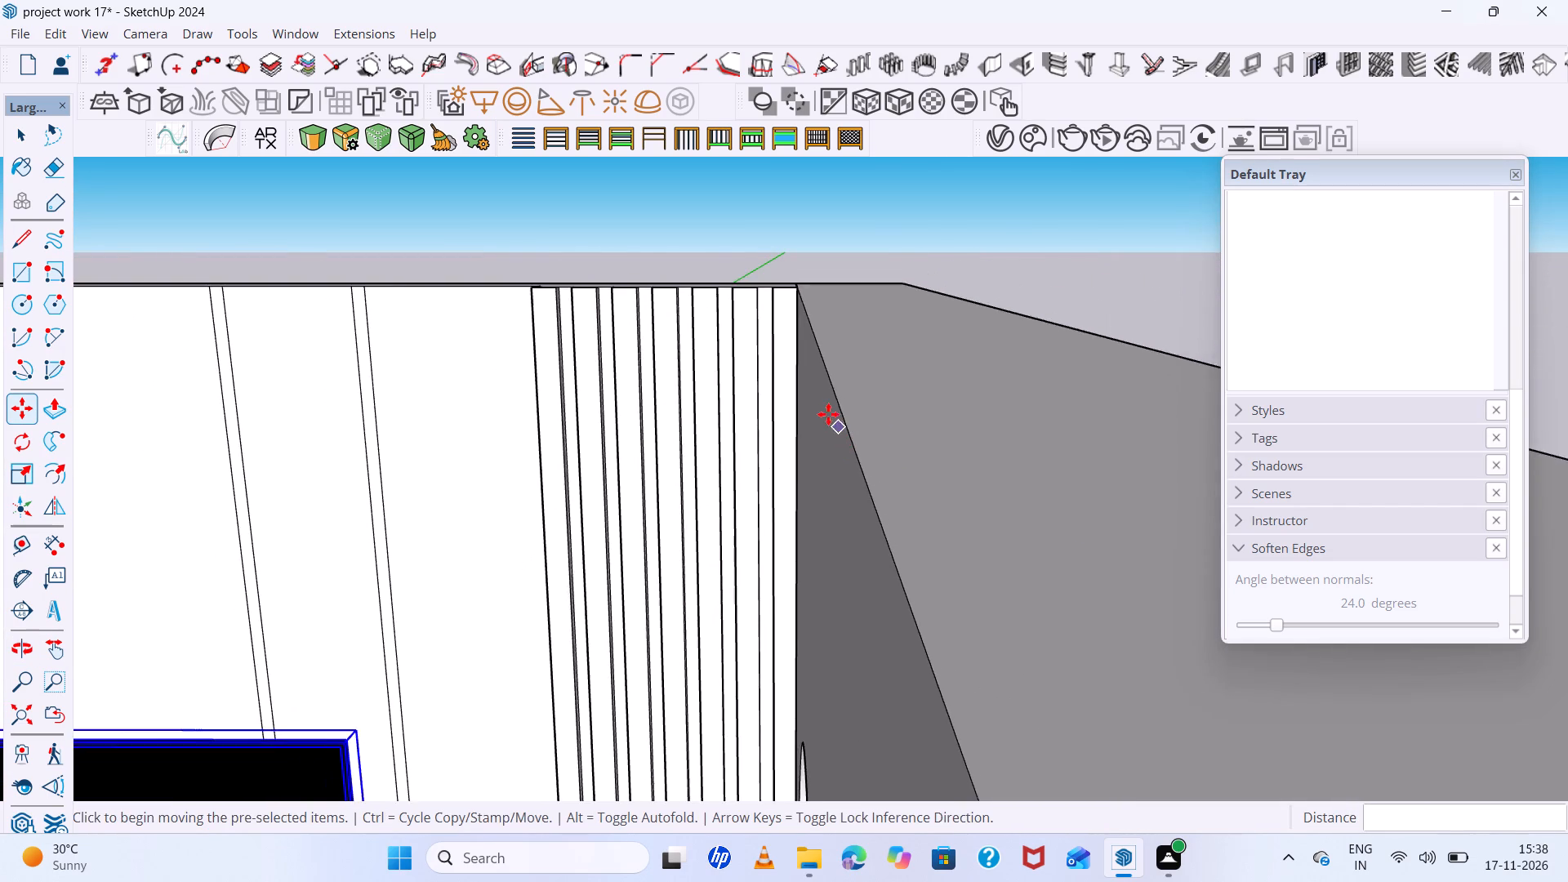
scroll(828, 414, down, 15)
middle_drag(866, 510, 876, 414)
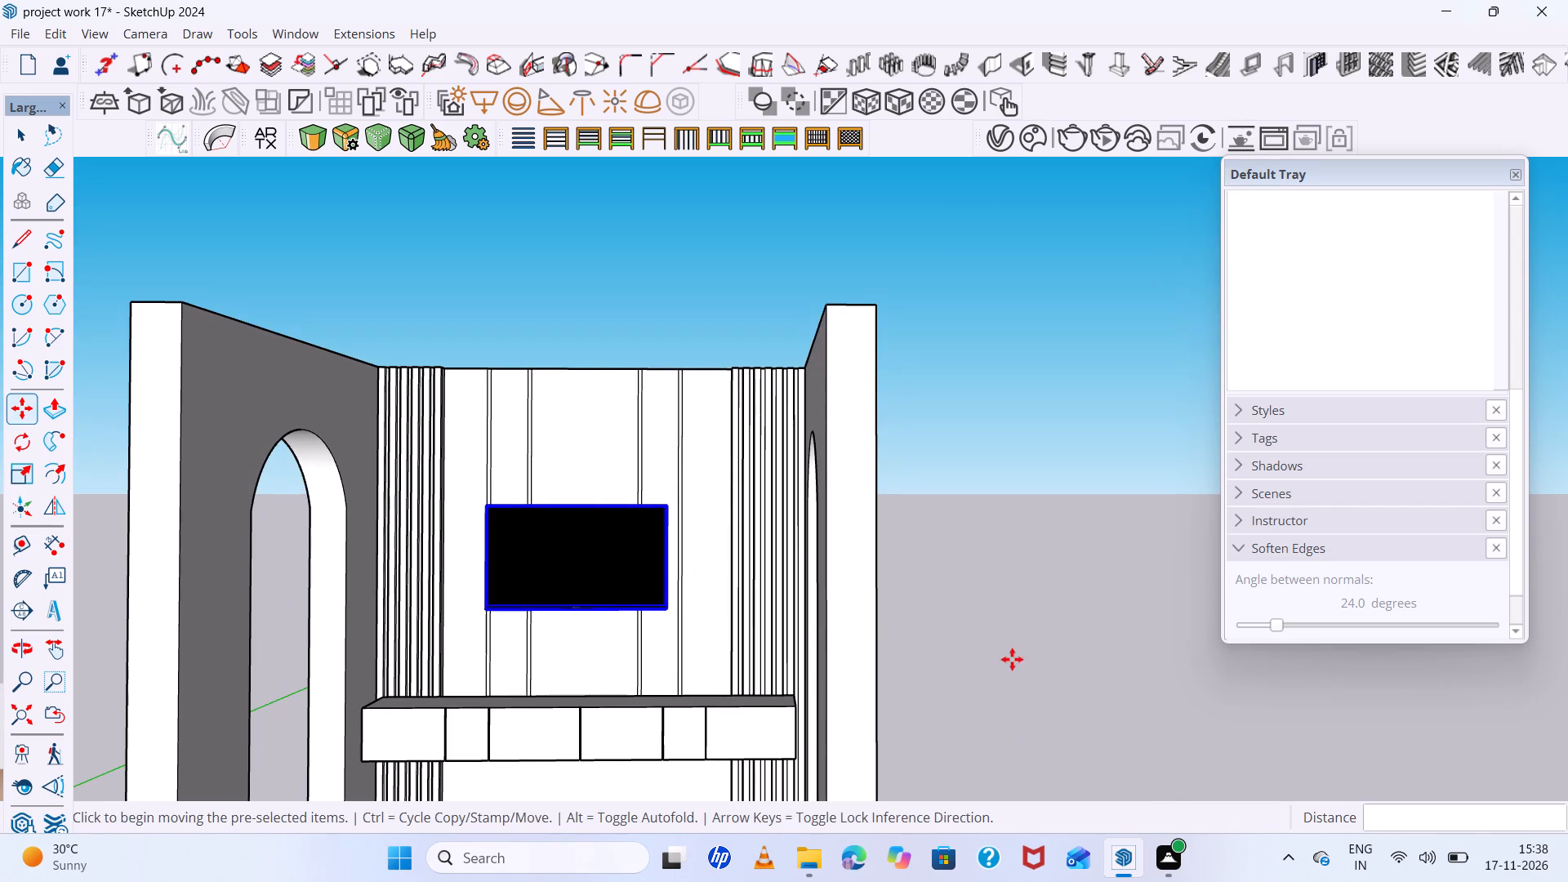
key(space)
click(994, 609)
Inspect the TV's placement on the back panel from the front, from above and from the side.
scroll(994, 604, down, 6)
scroll(737, 560, up, 11)
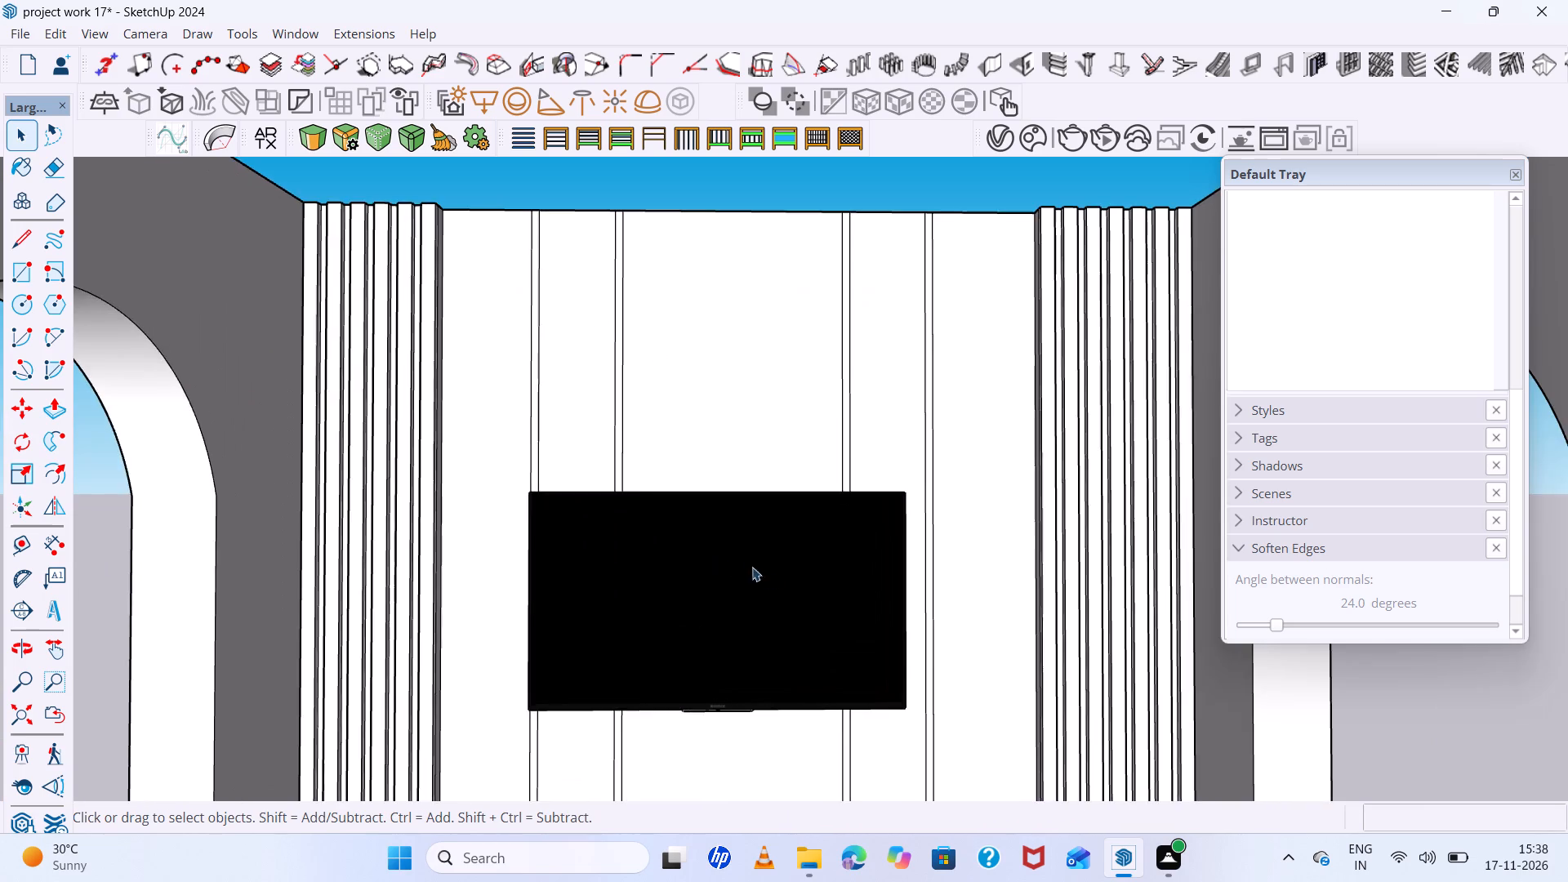
middle_drag(768, 572, 755, 871)
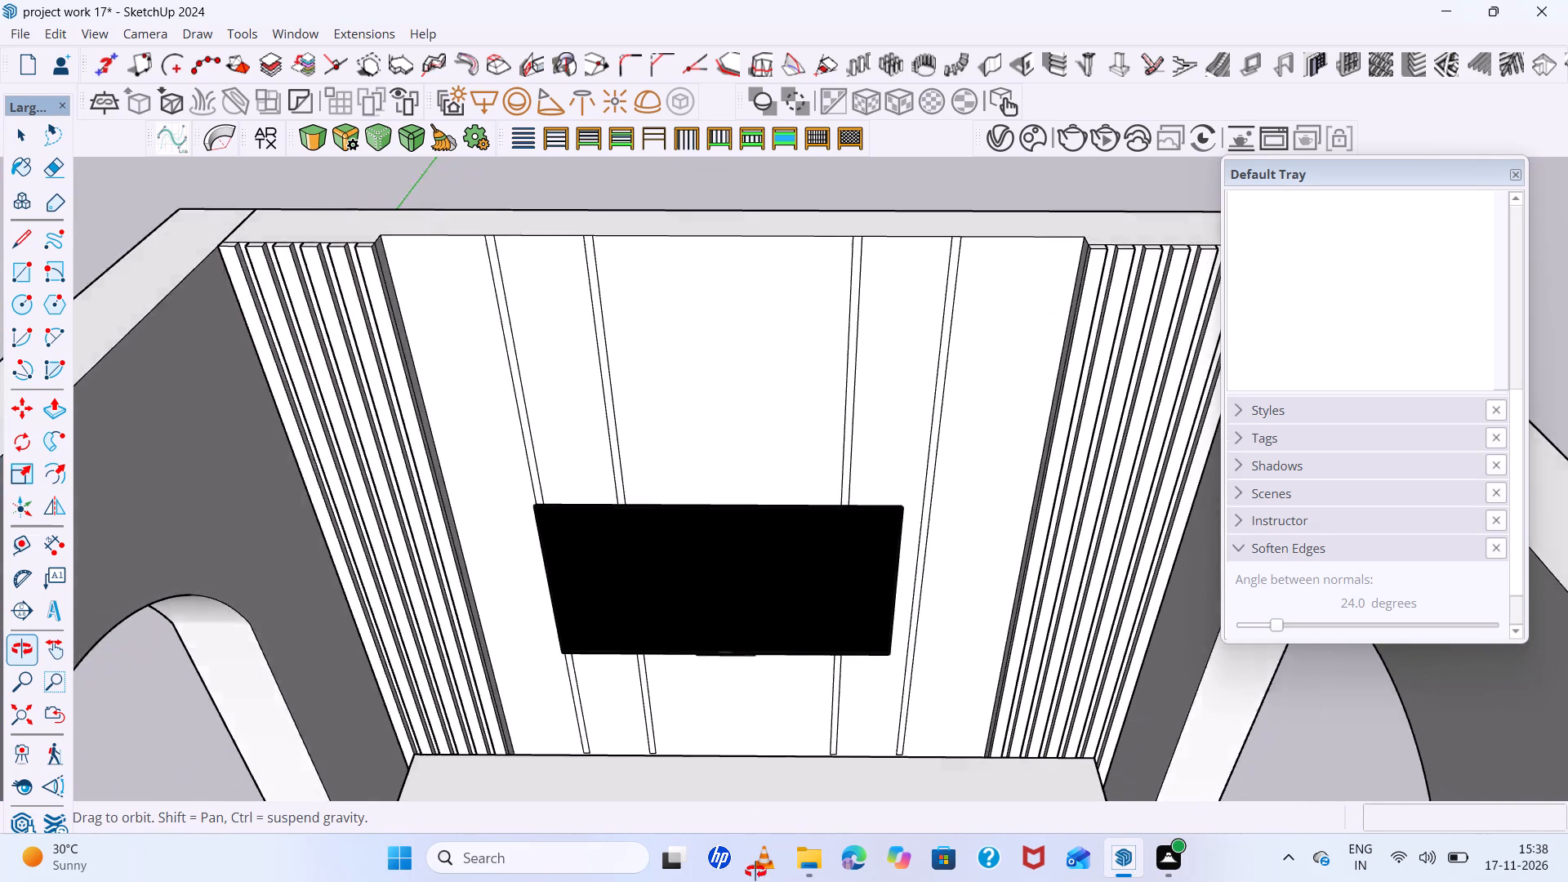
middle_drag(755, 871, 706, 655)
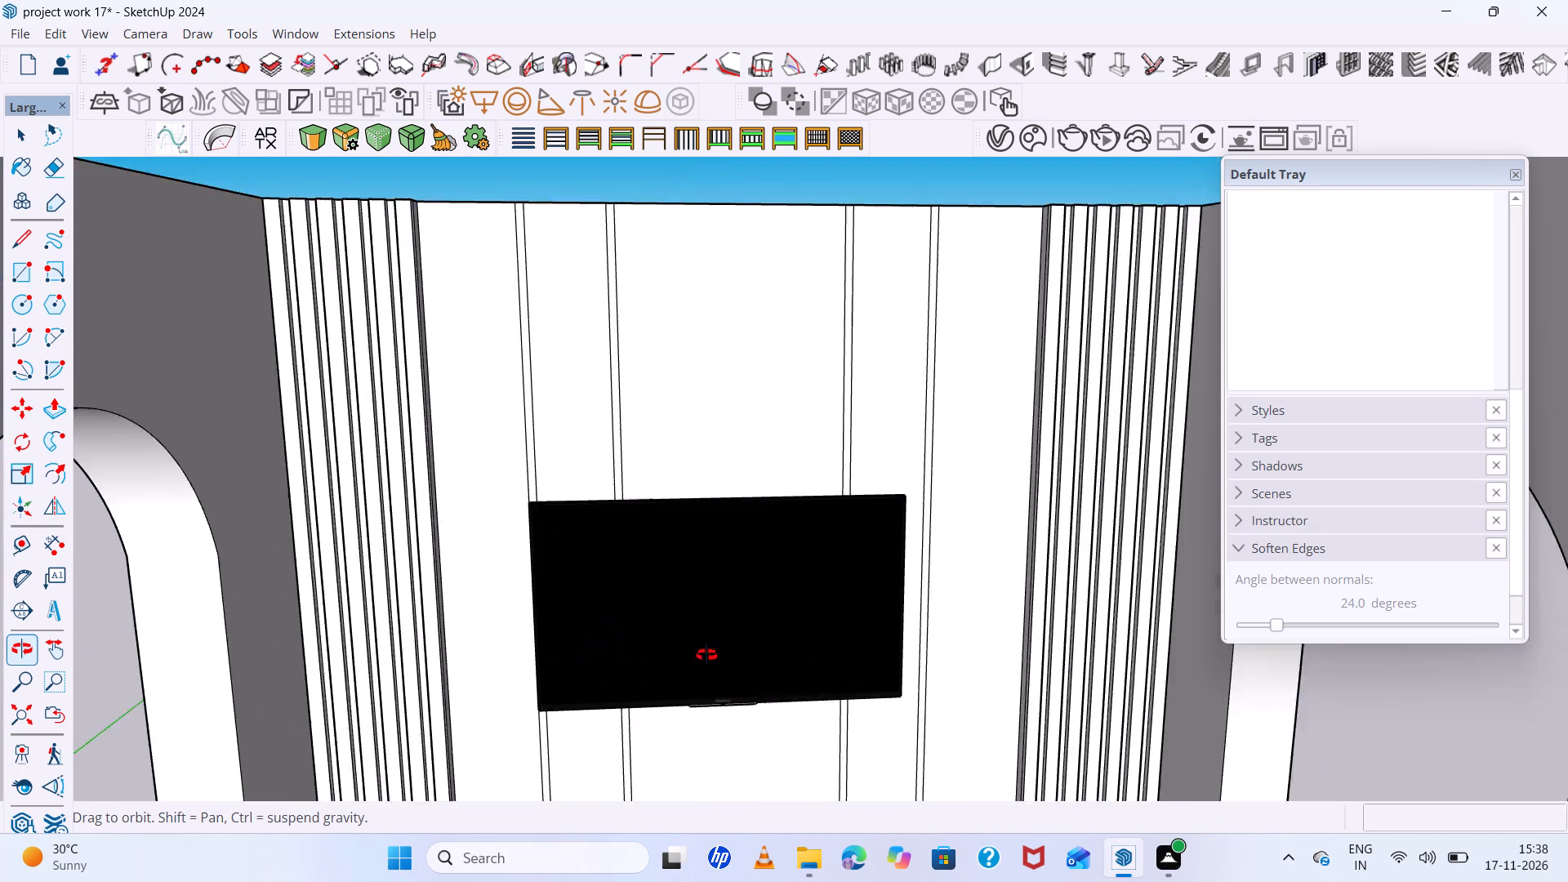
middle_drag(706, 655, 557, 645)
scroll(559, 645, down, 5)
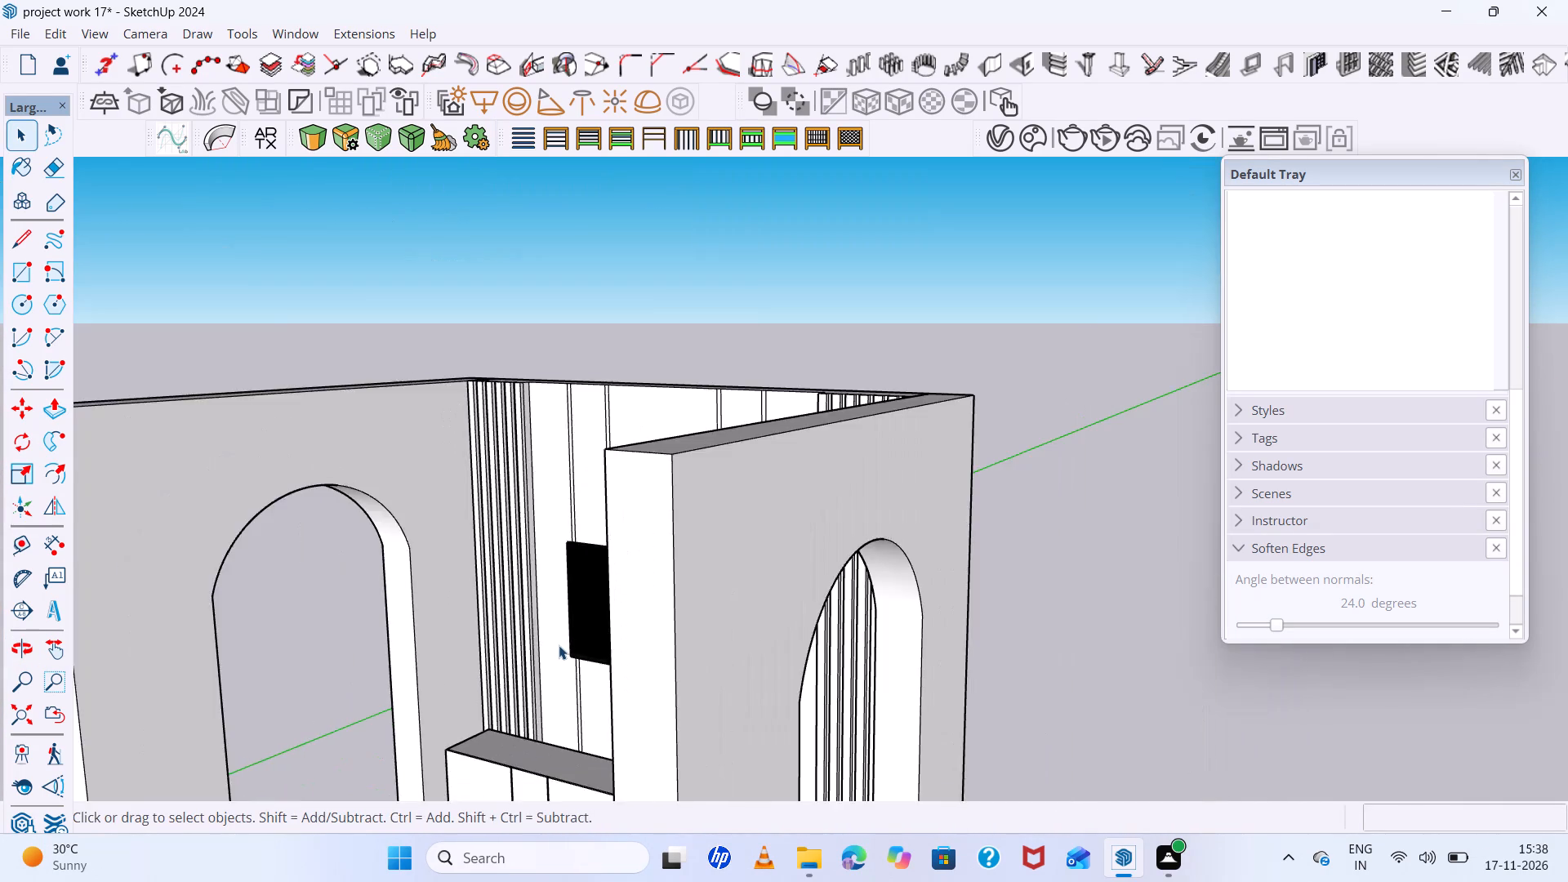
scroll(560, 644, down, 5)
middle_drag(563, 644, 597, 665)
scroll(609, 584, up, 7)
scroll(638, 535, down, 6)
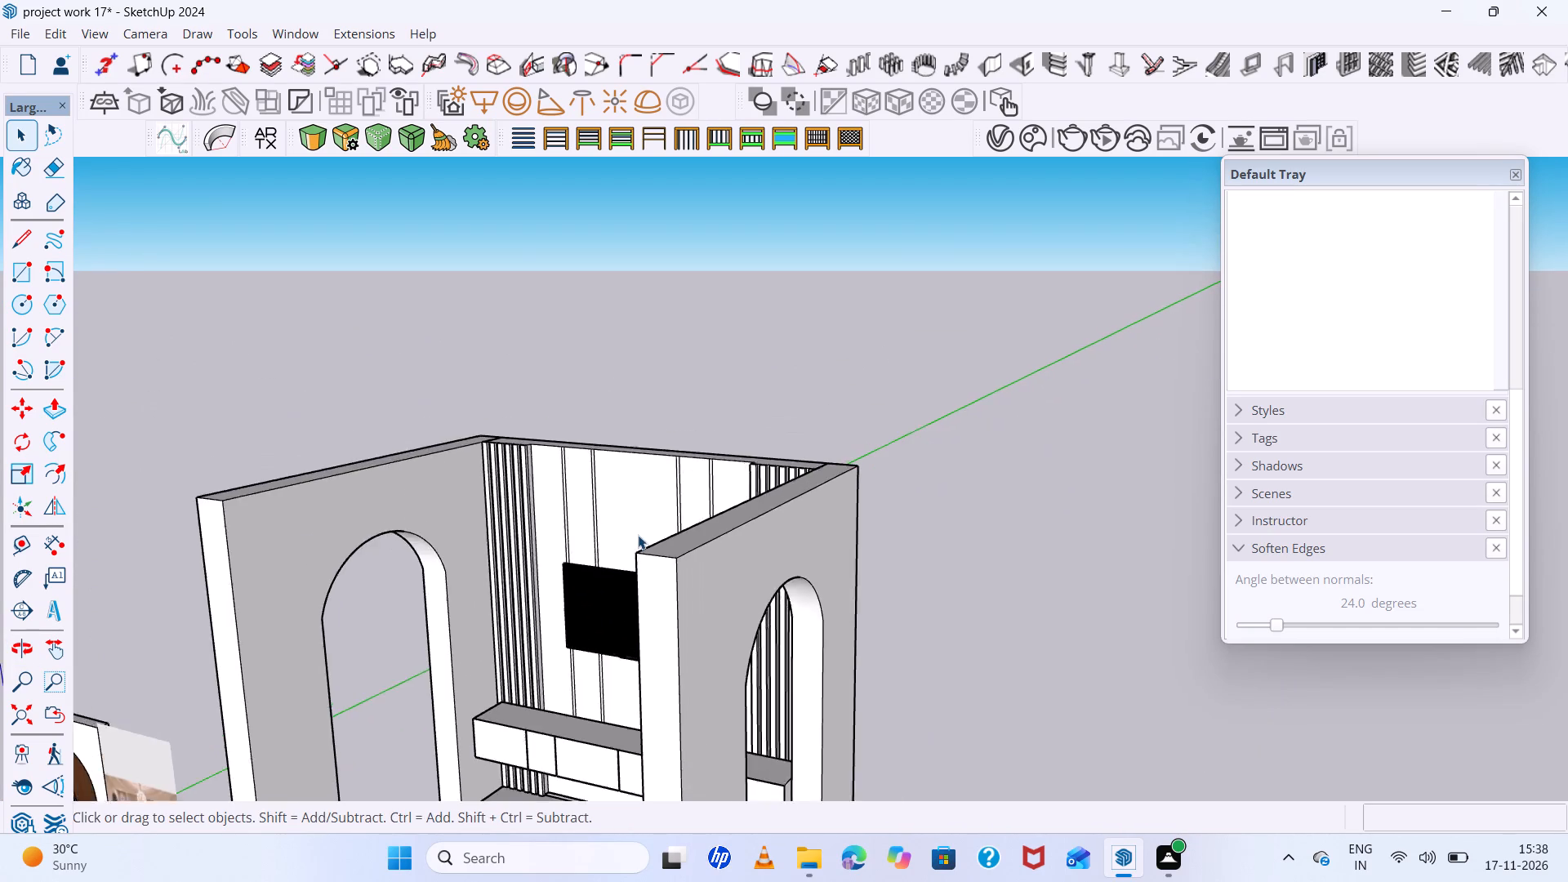
Examine the reference photo's TV wall up close, especially the area between the TV and the floating cabinet.
scroll(638, 535, down, 6)
scroll(272, 741, up, 17)
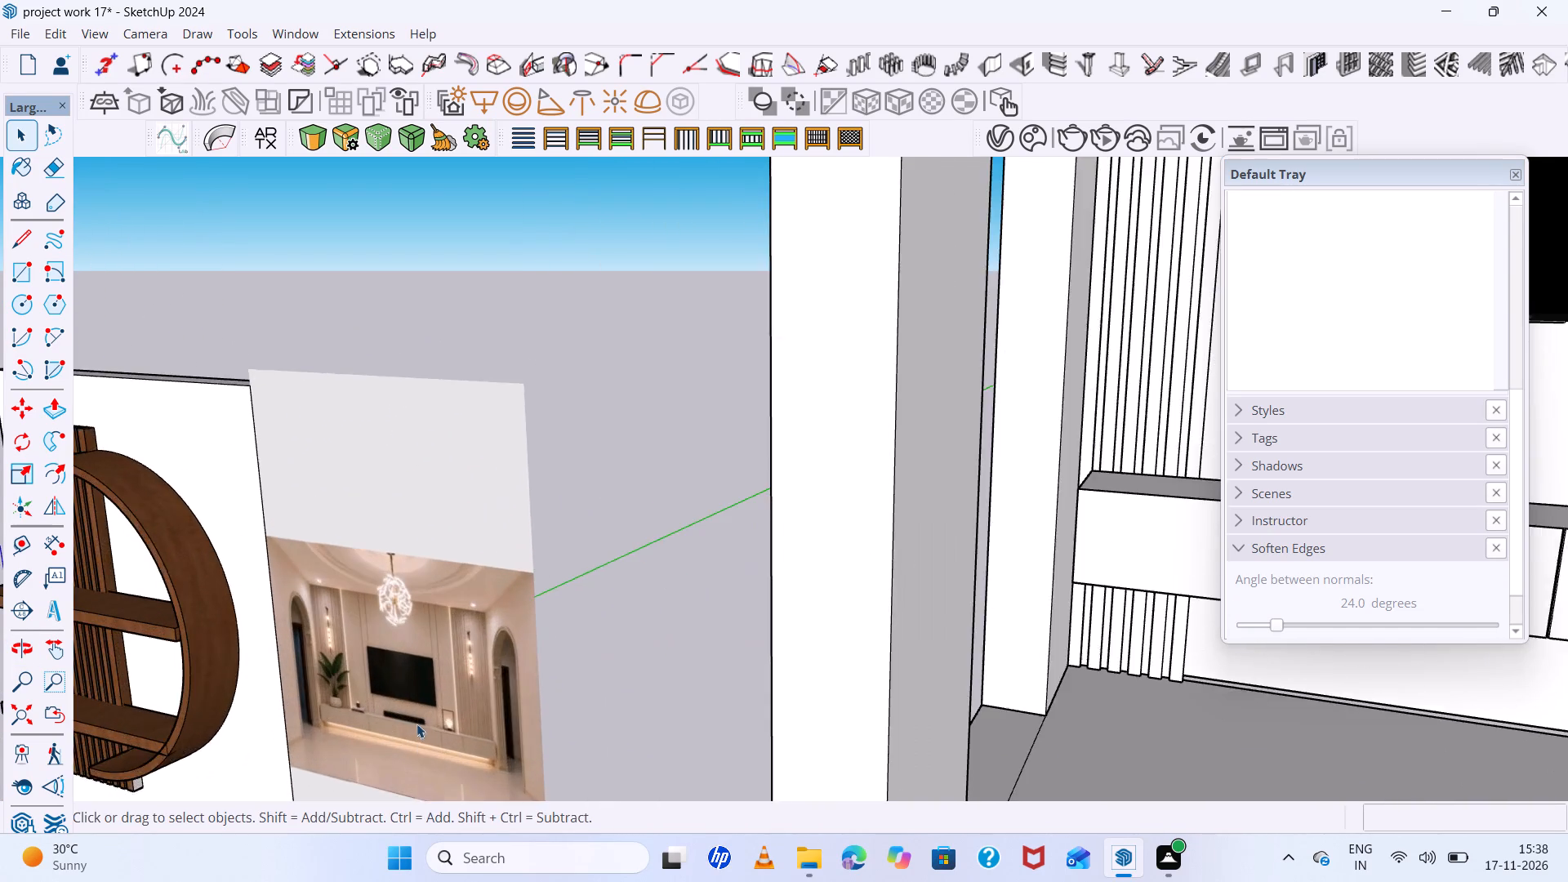
scroll(412, 723, up, 13)
scroll(406, 715, down, 5)
middle_click(406, 715)
scroll(405, 703, up, 1)
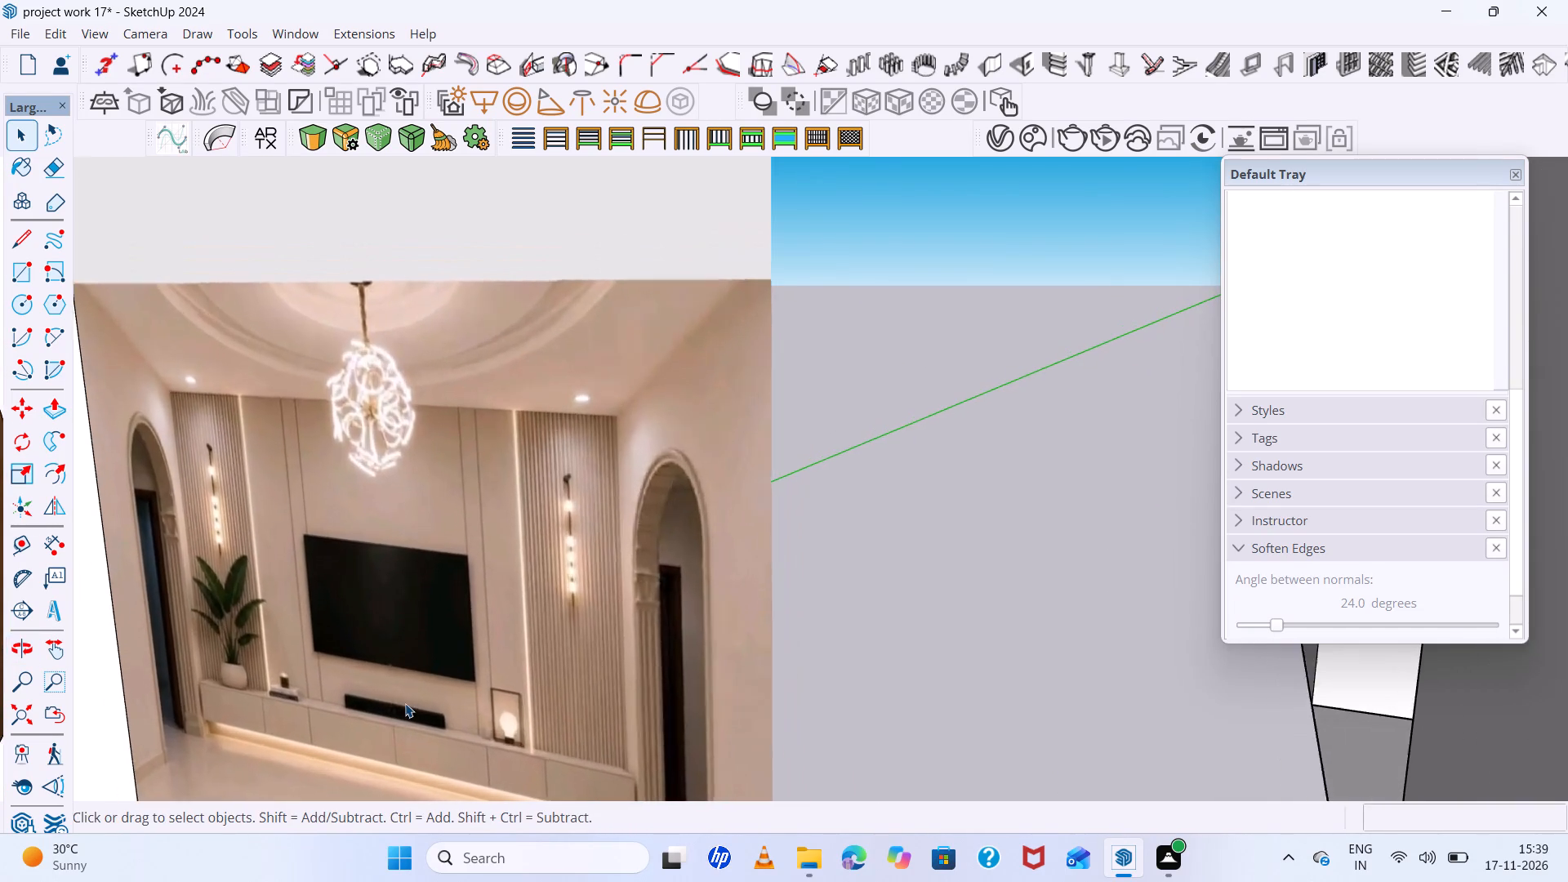
scroll(405, 703, up, 5)
scroll(405, 703, down, 5)
middle_drag(405, 703, 405, 716)
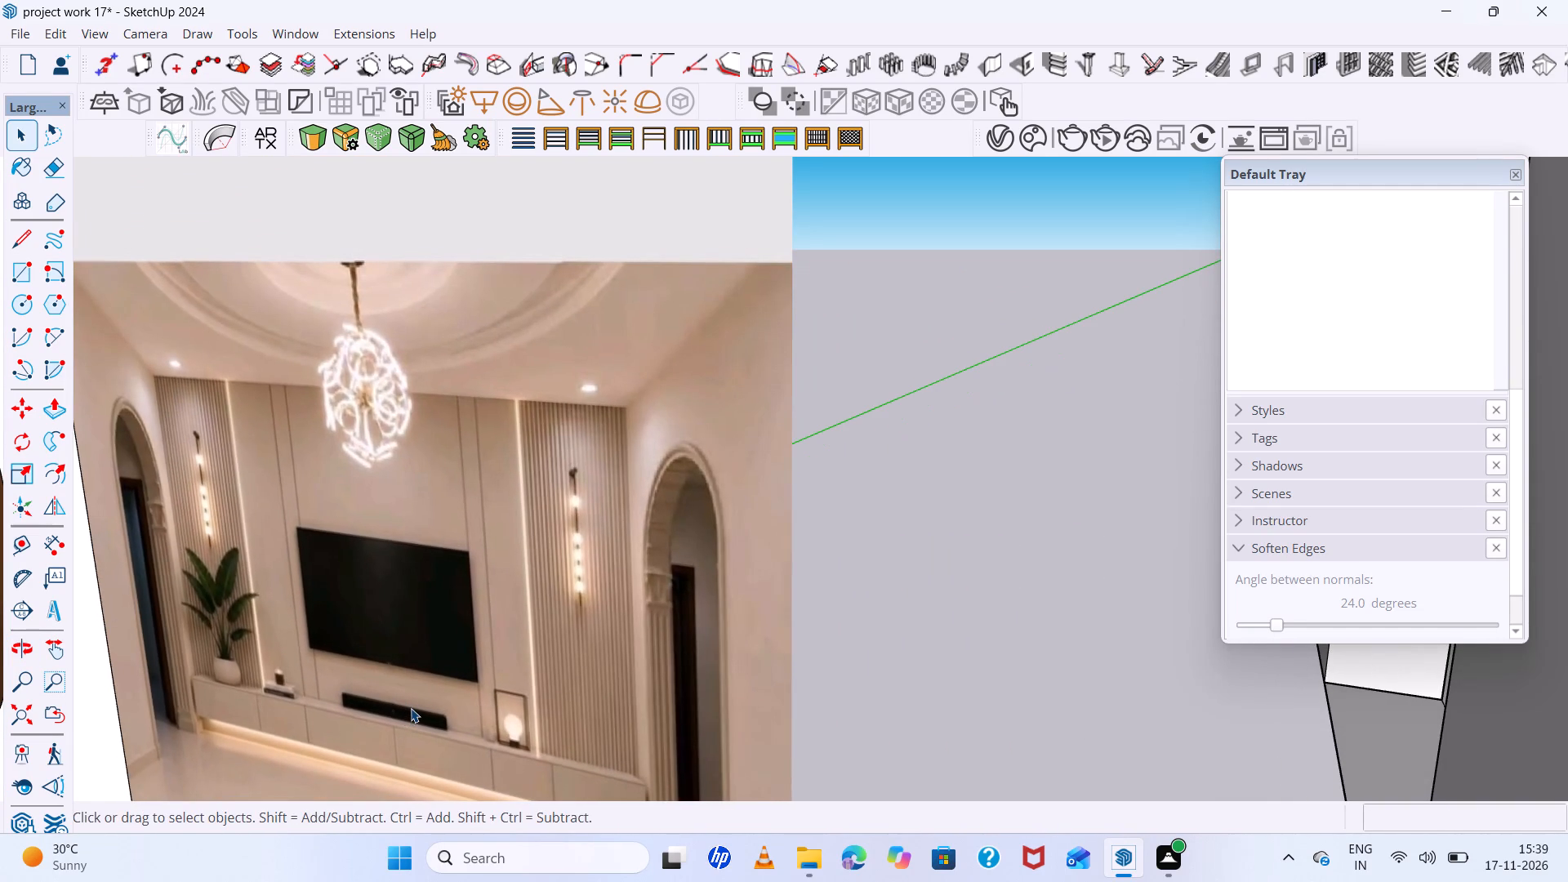
scroll(411, 708, up, 5)
key(r)
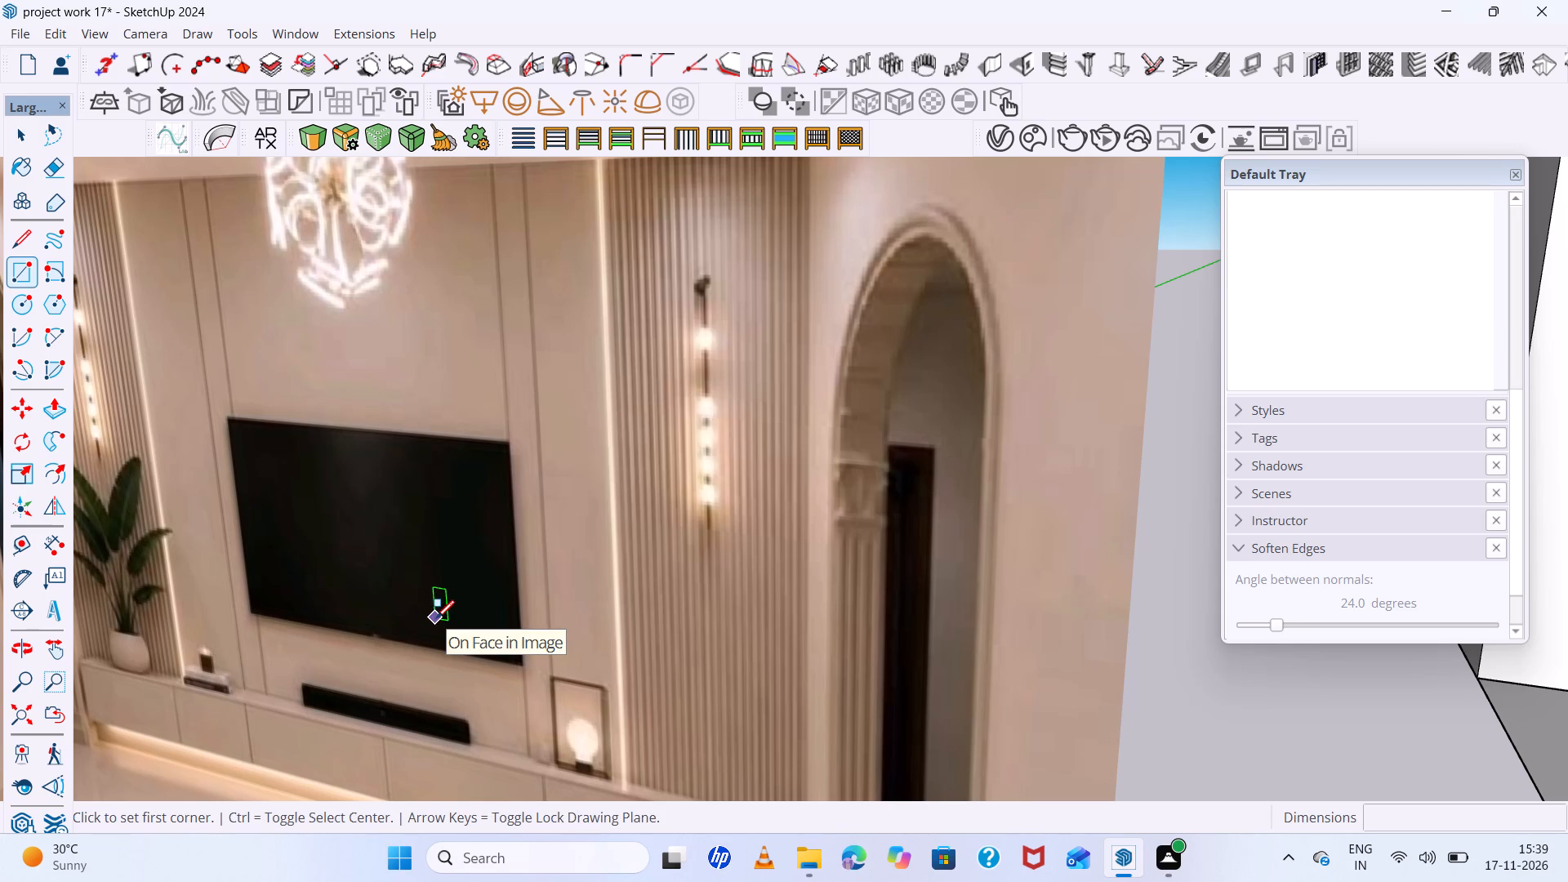
scroll(483, 610, down, 4)
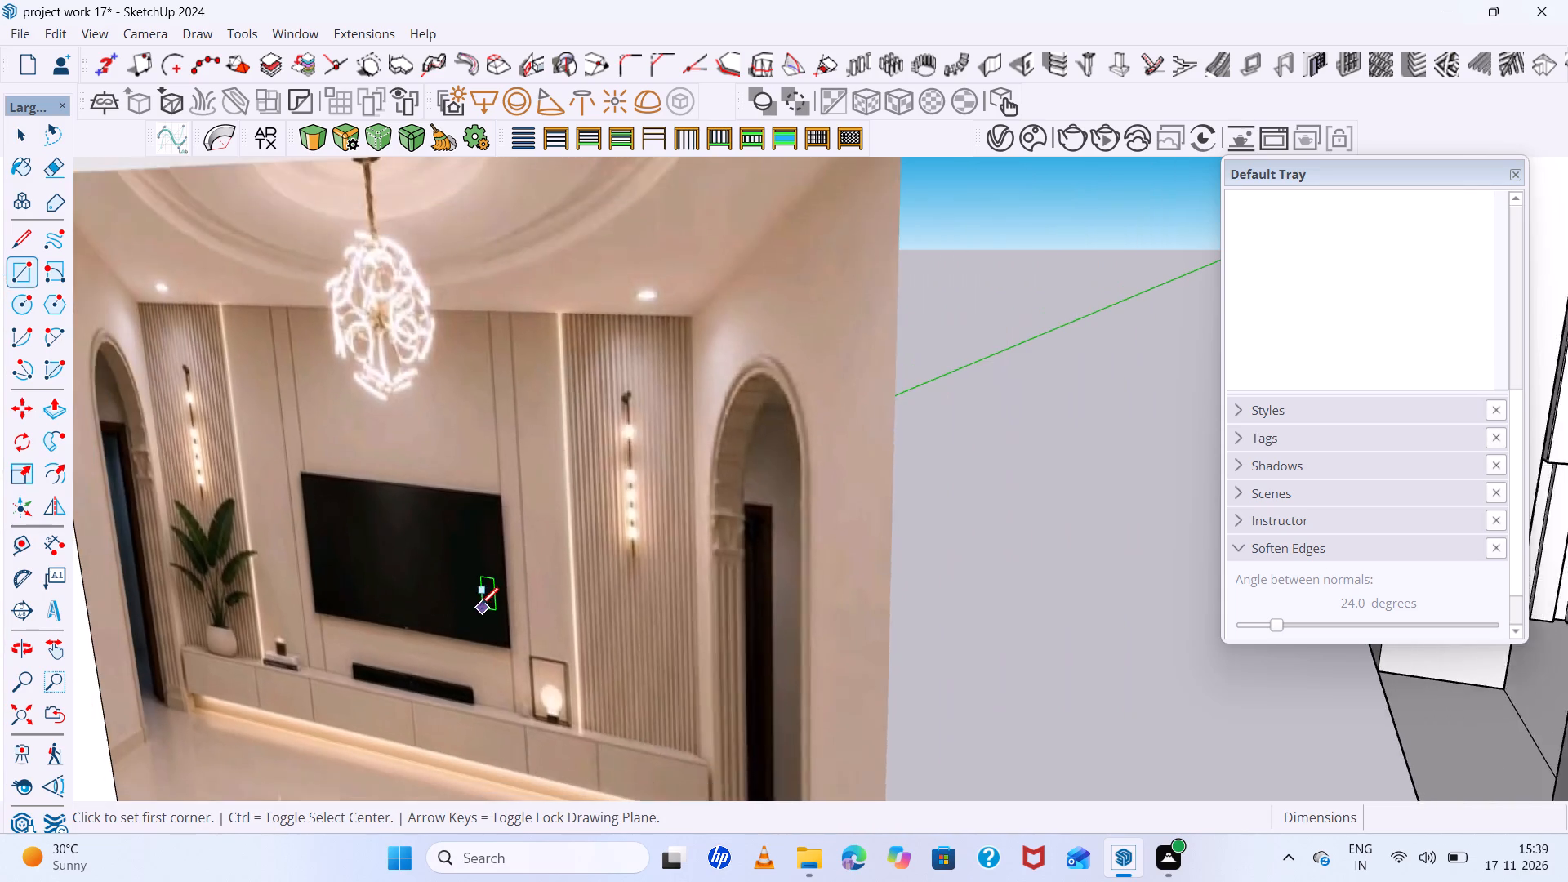
scroll(480, 605, down, 8)
key(space)
scroll(325, 584, down, 18)
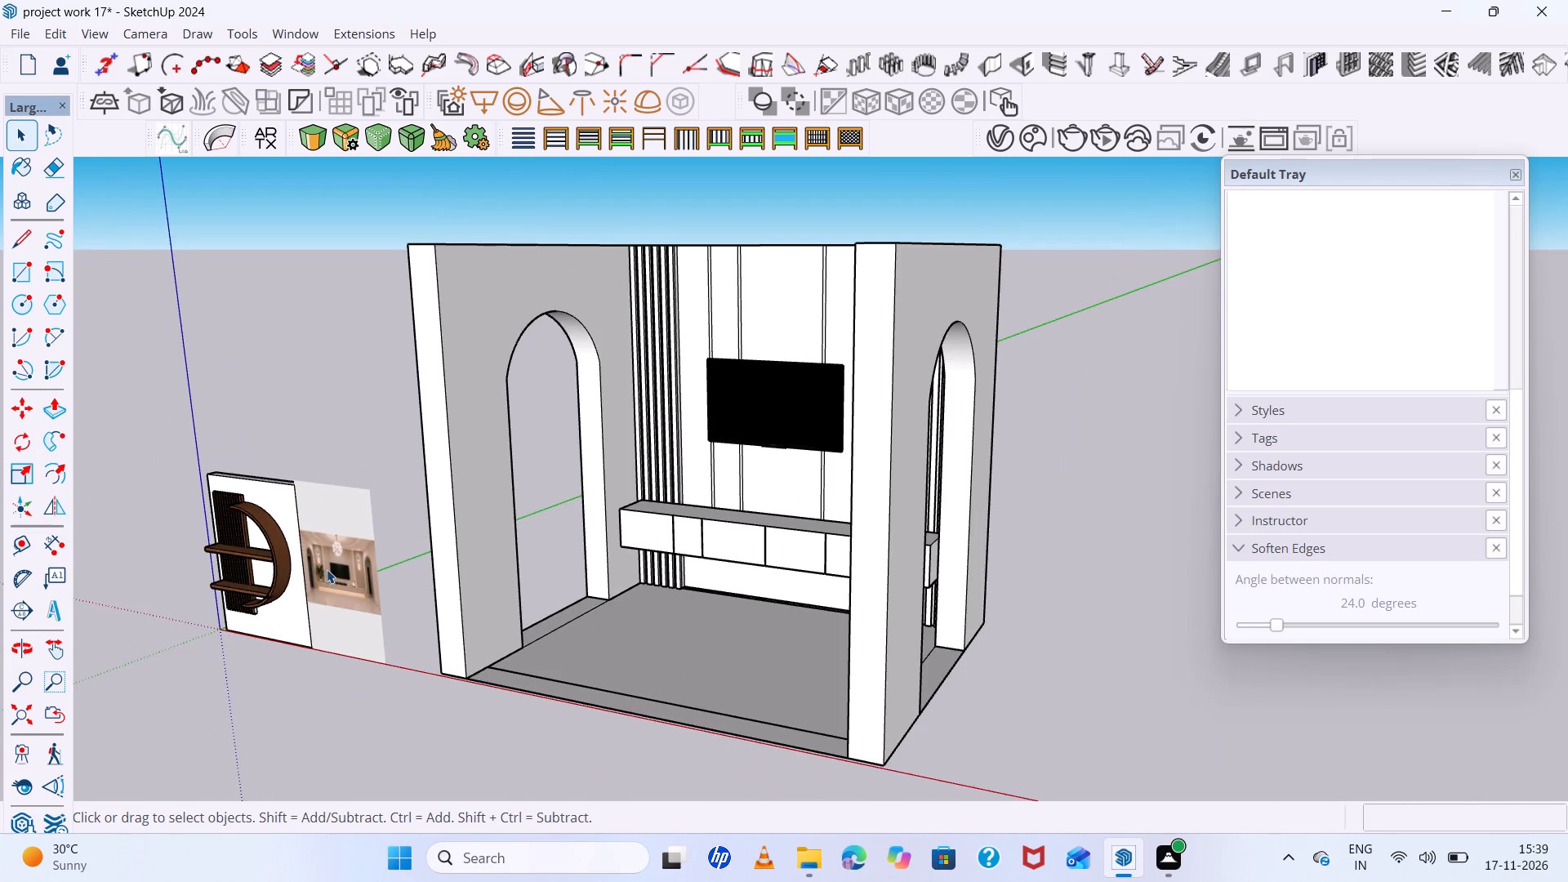
scroll(330, 570, down, 6)
Study the reference photo again for the floating cabinet, its lighting and the items on it, for comparison with the modelled room.
middle_drag(330, 570, 572, 651)
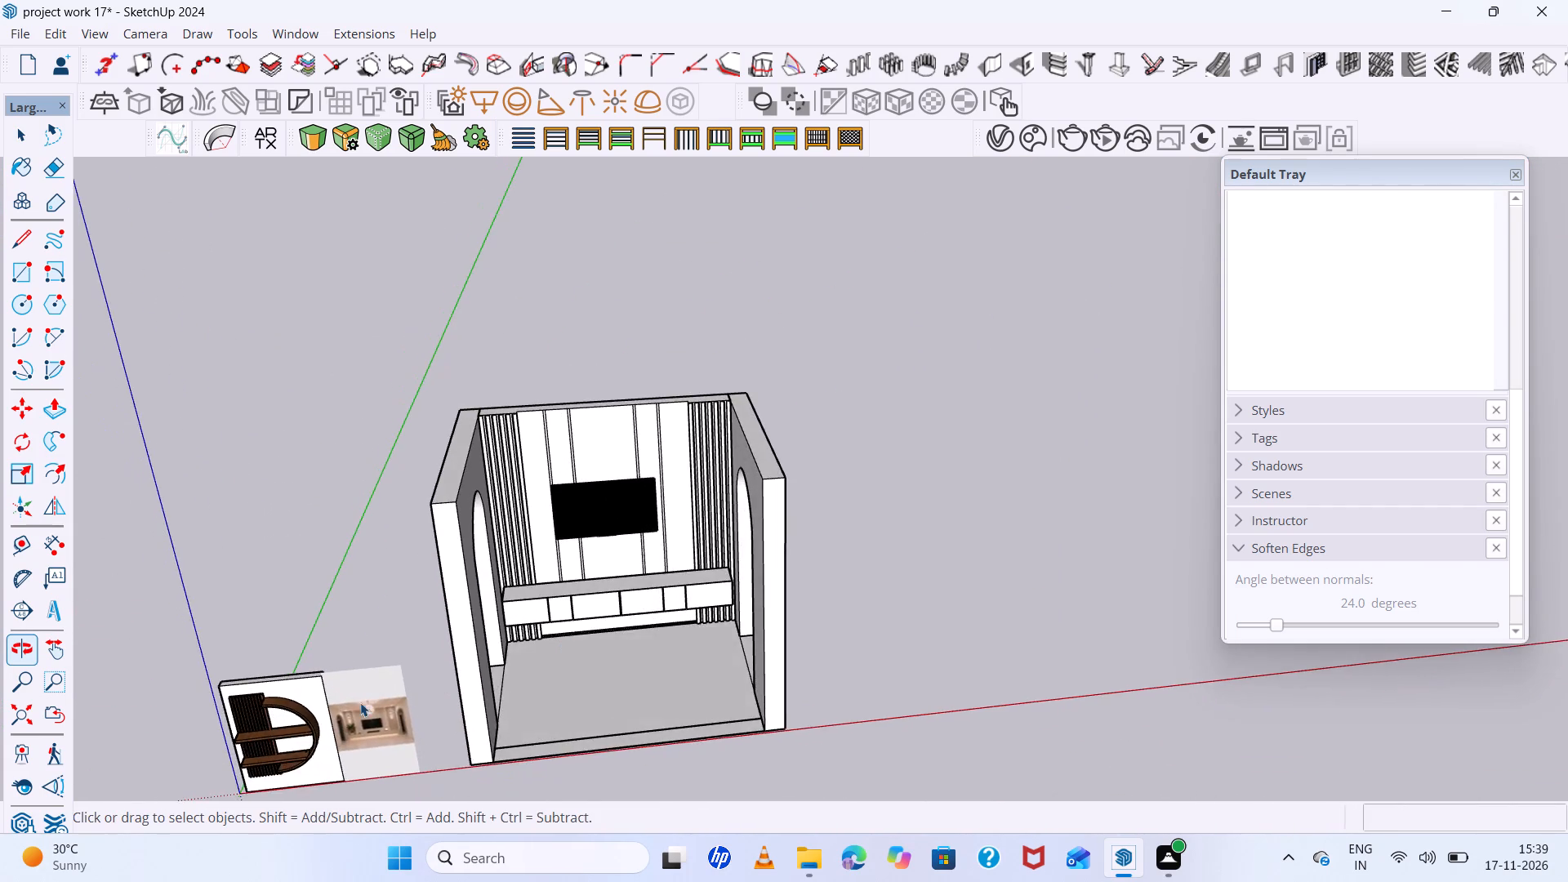
scroll(312, 715, up, 11)
middle_drag(395, 748, 385, 716)
scroll(385, 719, up, 9)
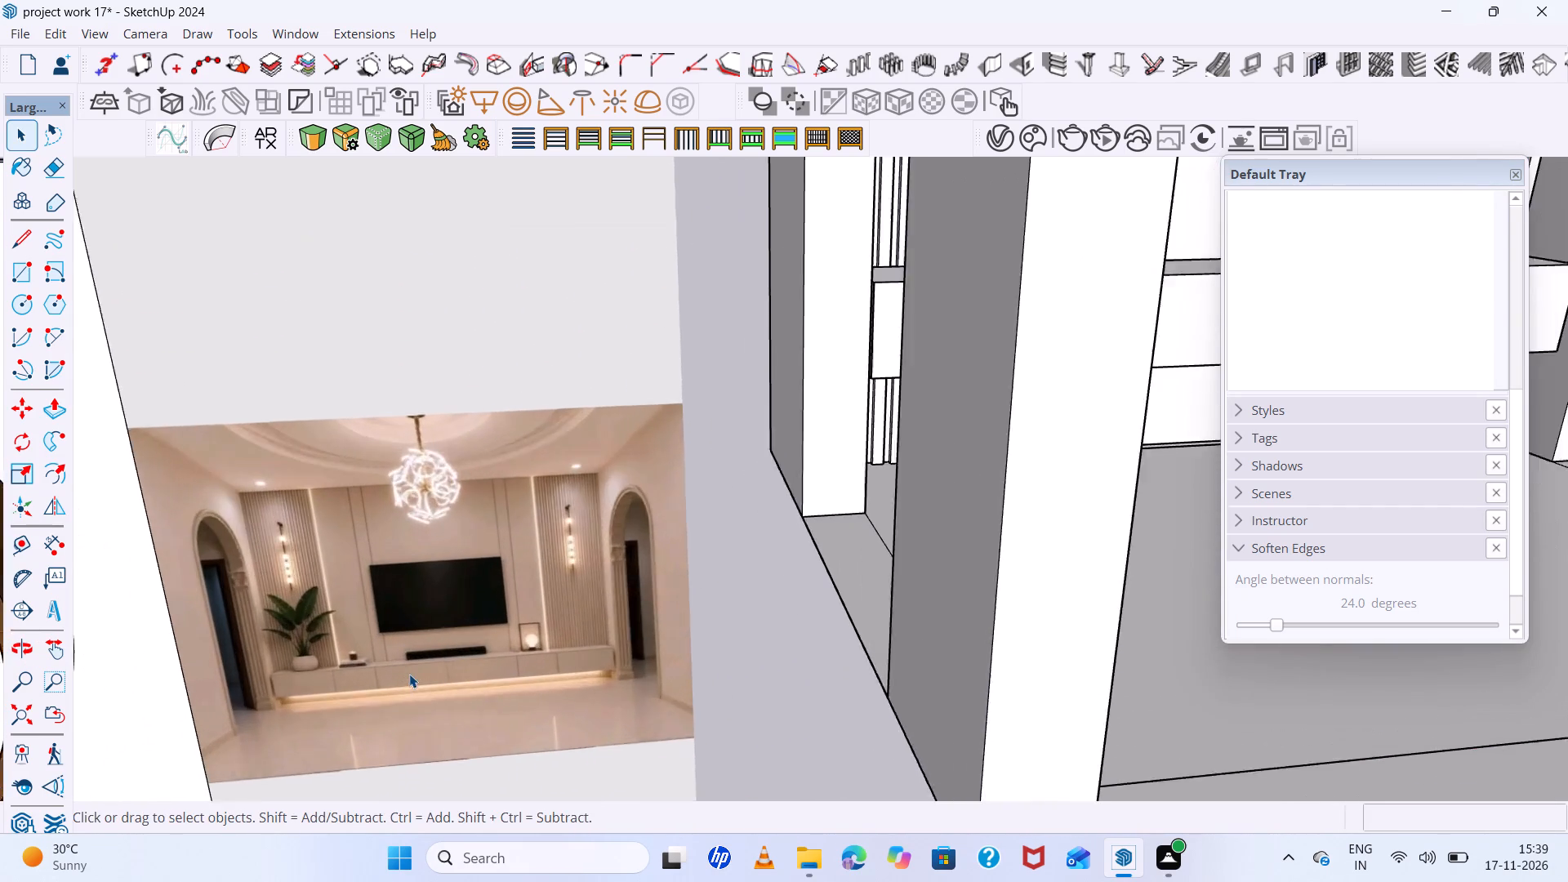
scroll(409, 674, up, 3)
scroll(409, 669, down, 3)
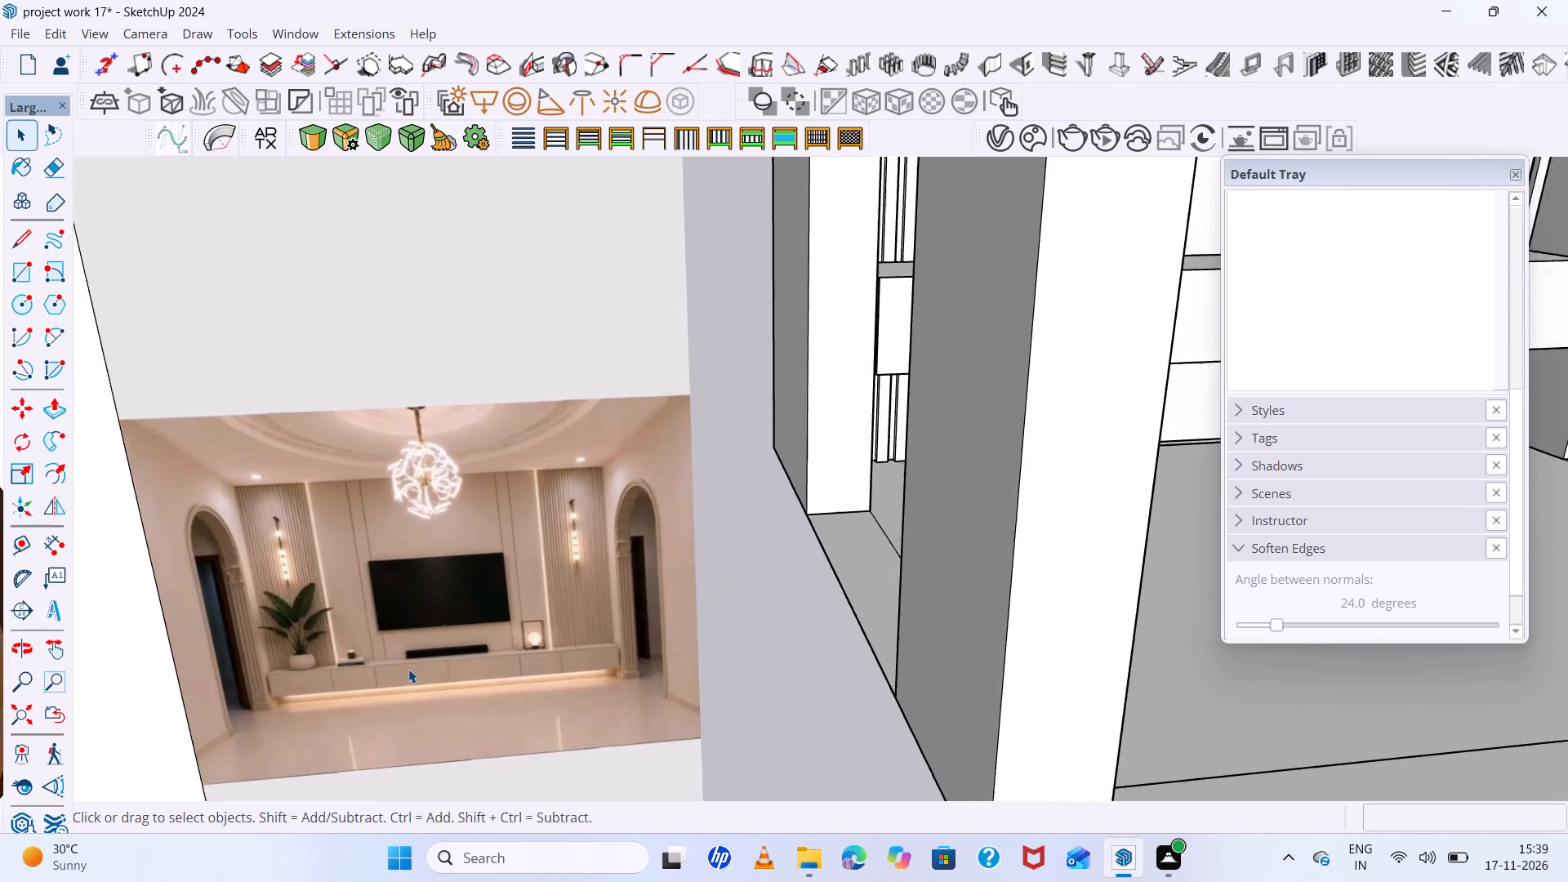
scroll(408, 669, down, 1)
scroll(408, 669, up, 5)
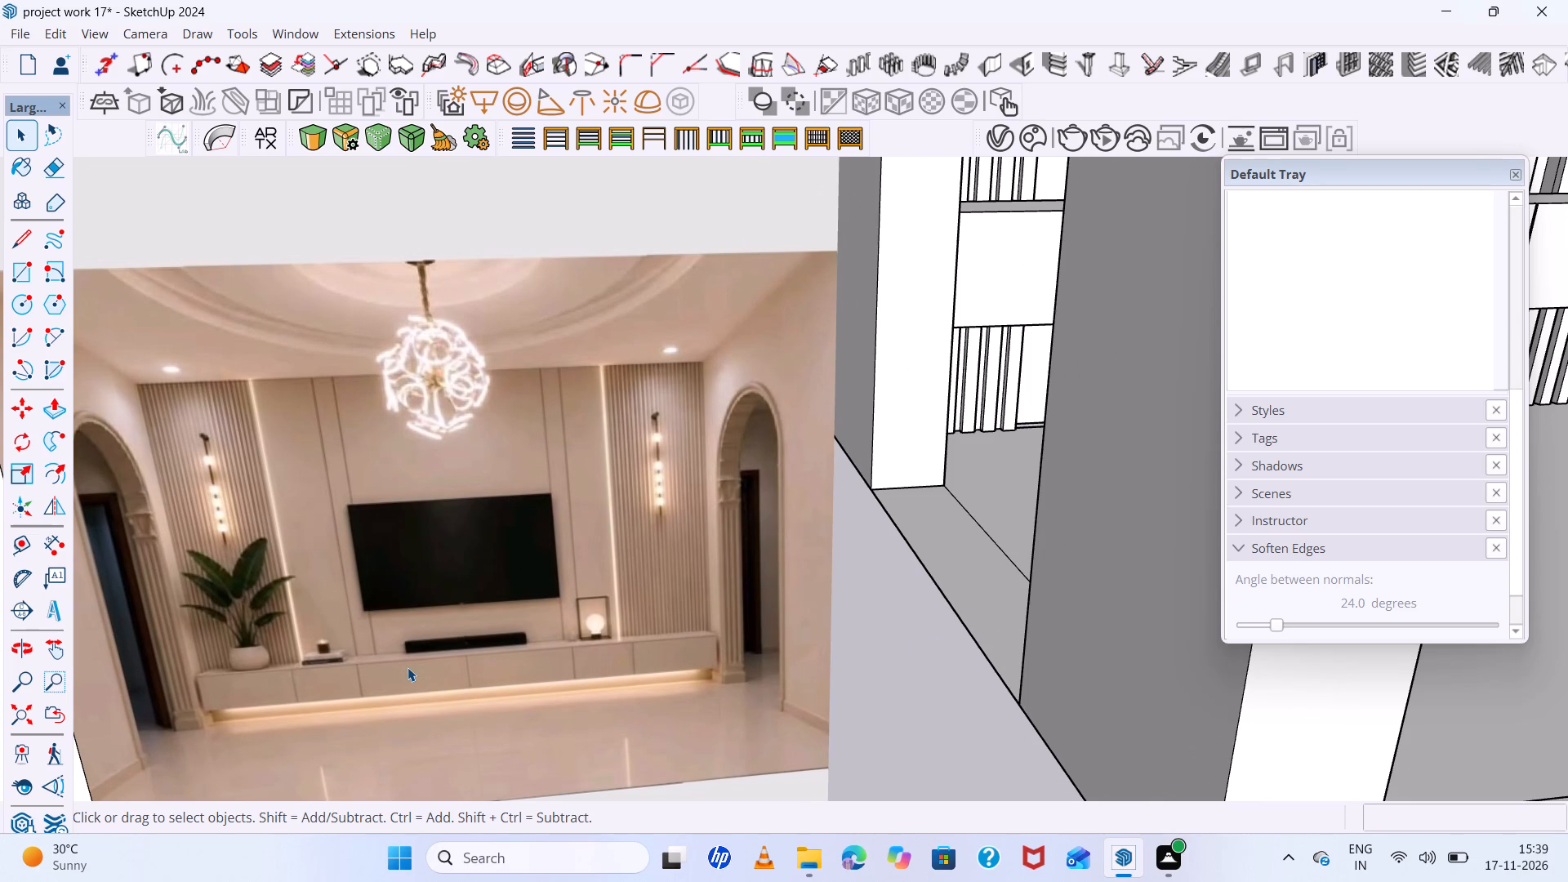
scroll(408, 667, down, 5)
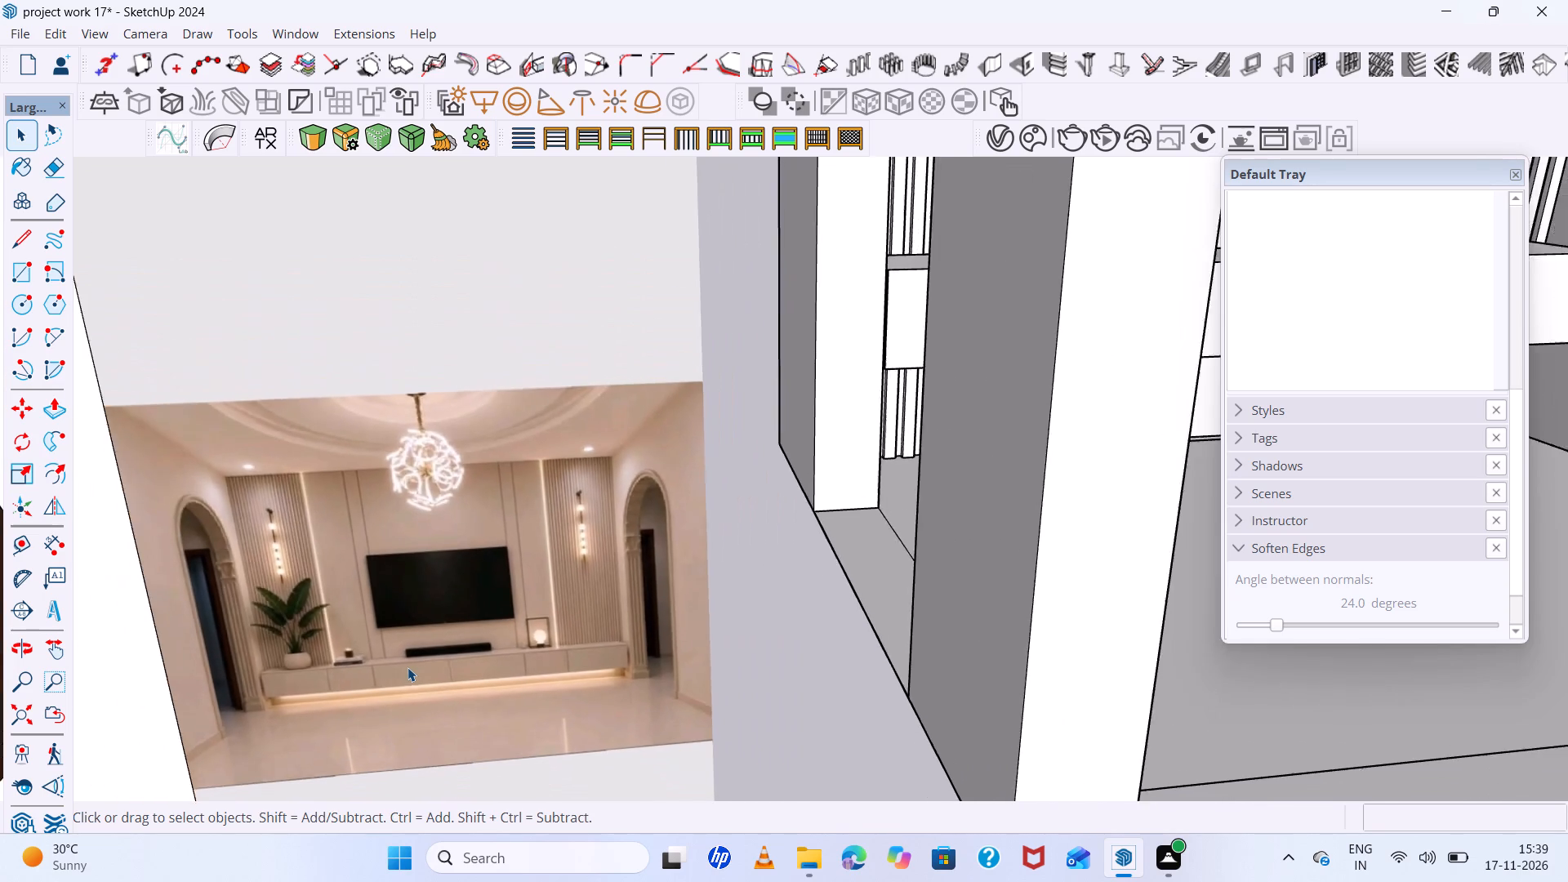
scroll(408, 667, up, 5)
scroll(408, 667, down, 5)
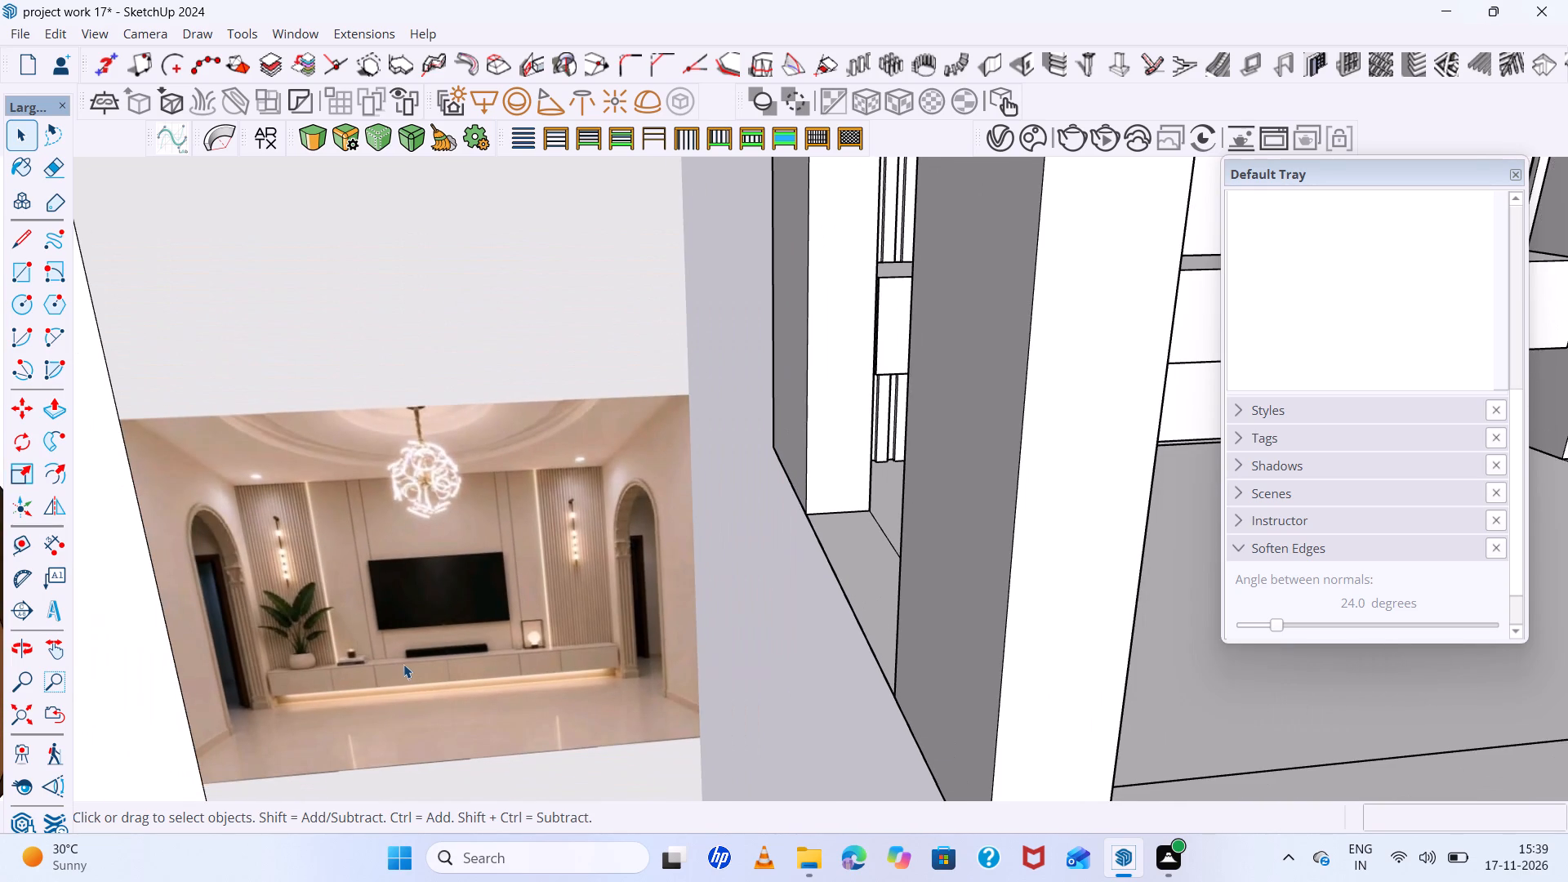
scroll(327, 577, down, 12)
middle_drag(313, 576, 318, 619)
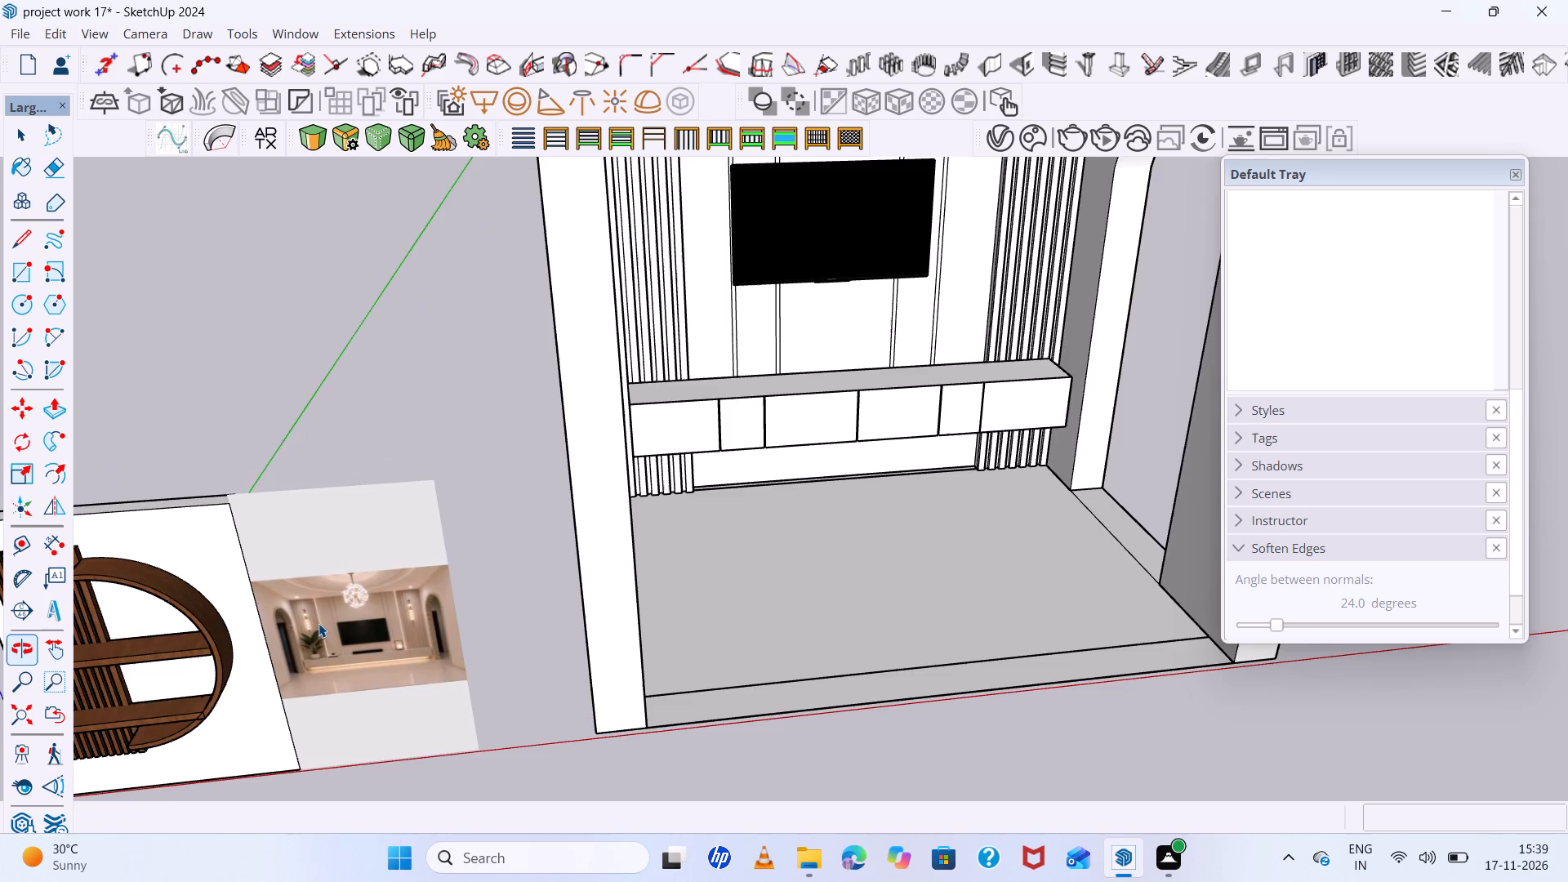
scroll(341, 651, up, 6)
scroll(341, 653, down, 6)
middle_drag(341, 657, 336, 629)
scroll(374, 673, up, 7)
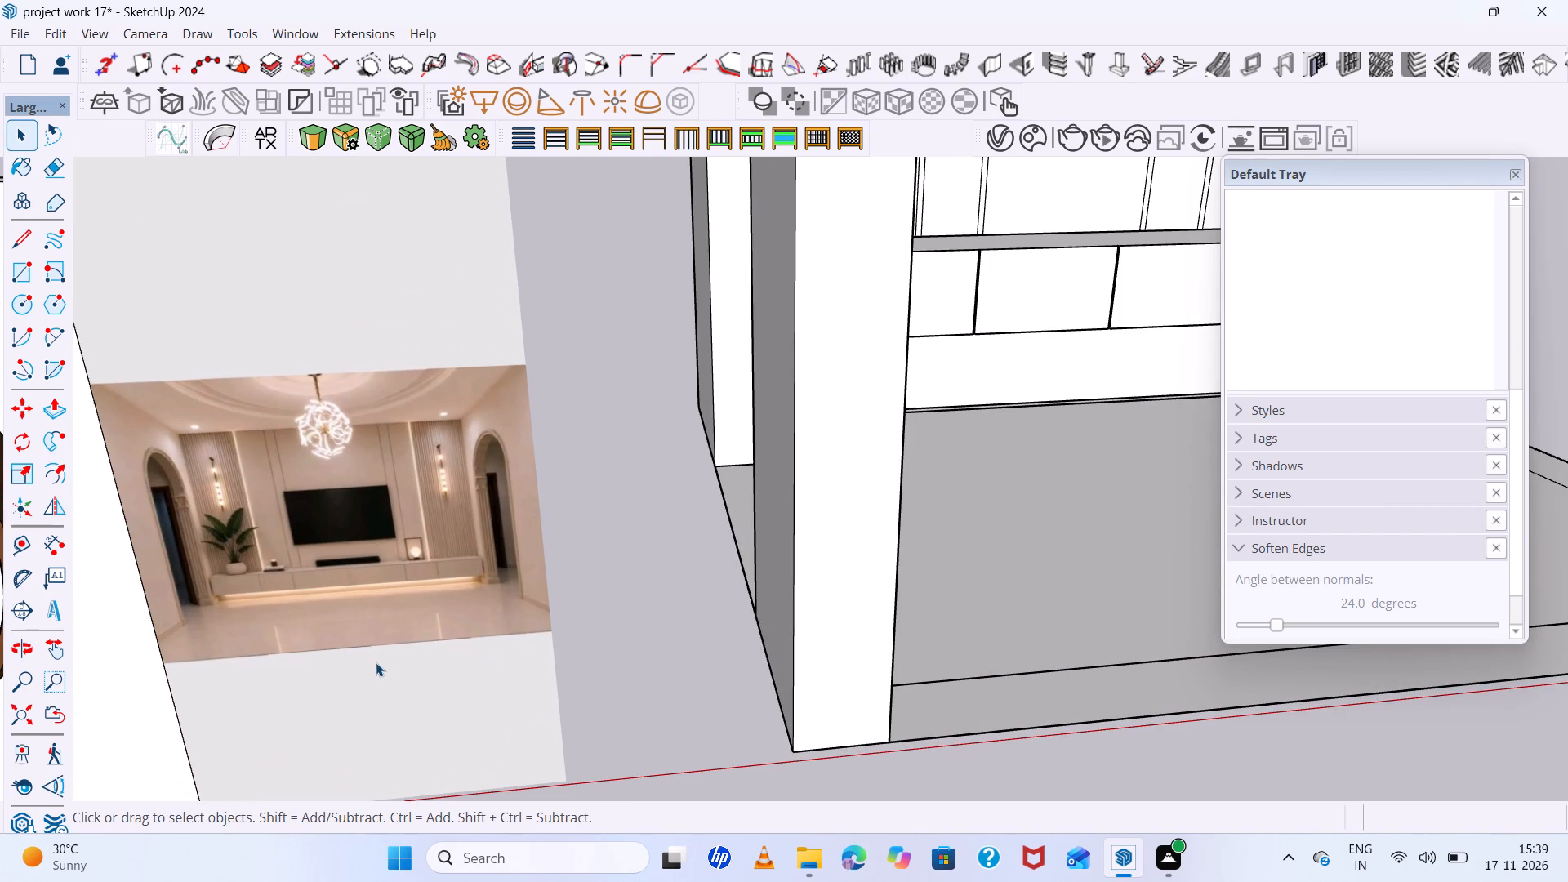
scroll(376, 662, down, 5)
middle_click(376, 662)
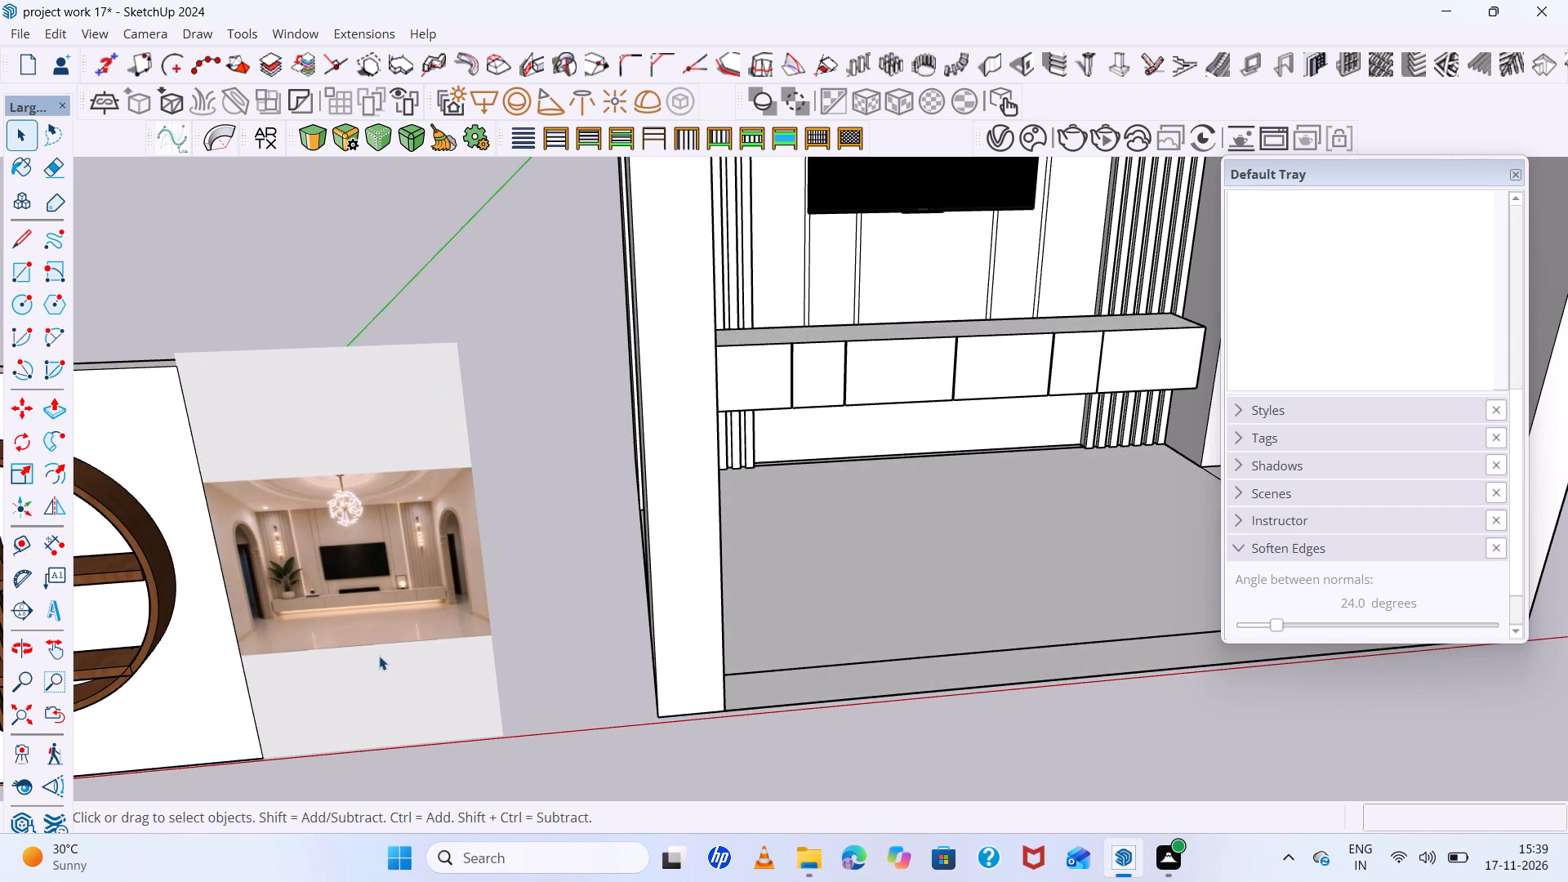
scroll(379, 656, up, 1)
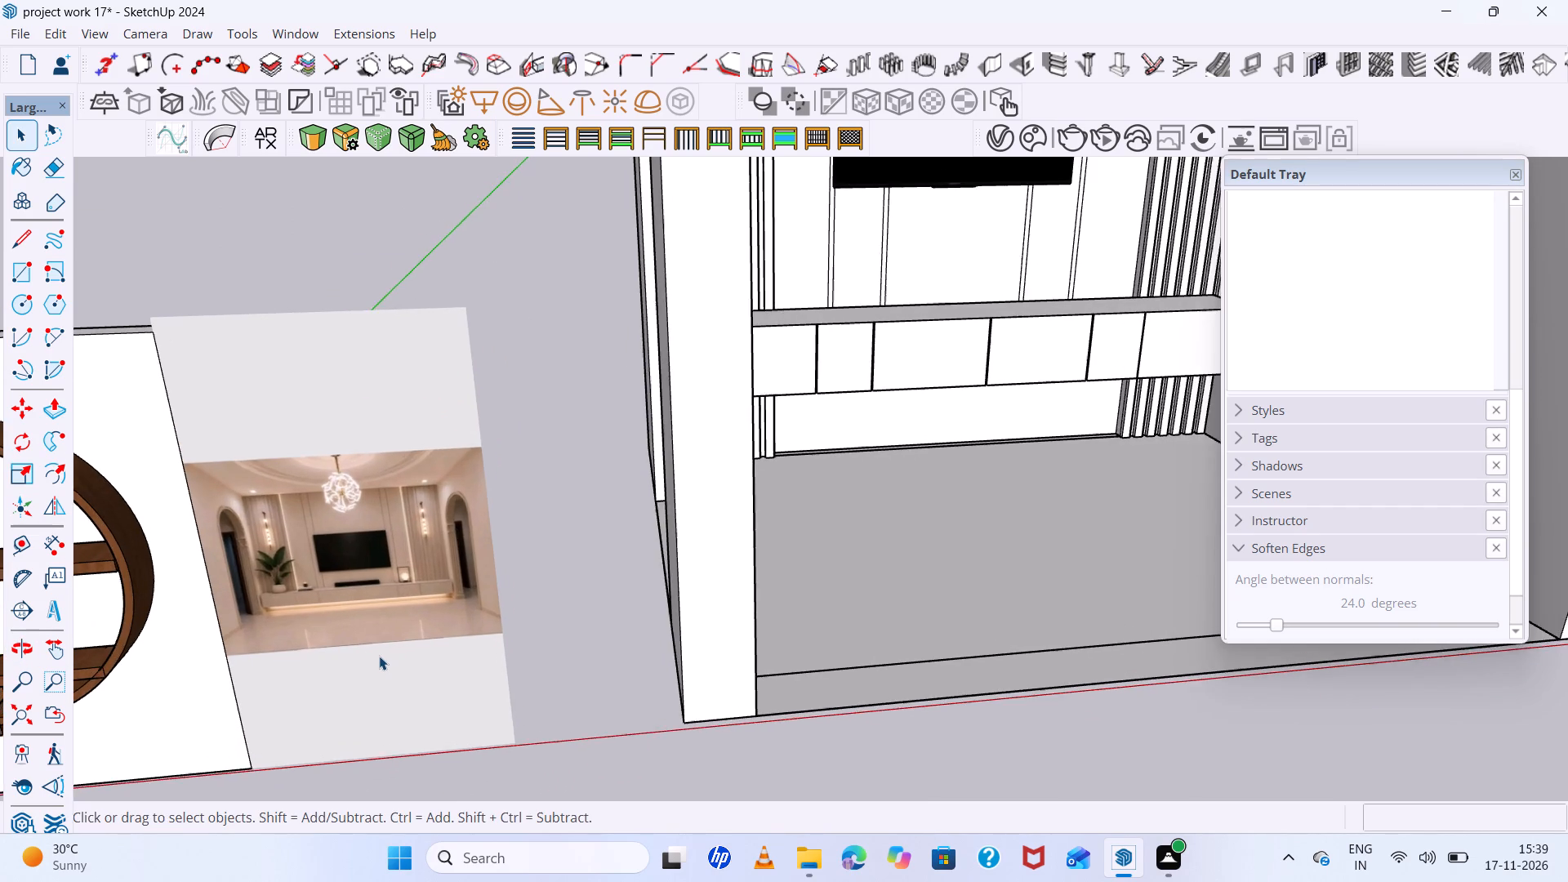
scroll(379, 656, up, 4)
scroll(380, 653, down, 5)
middle_drag(380, 653, 382, 612)
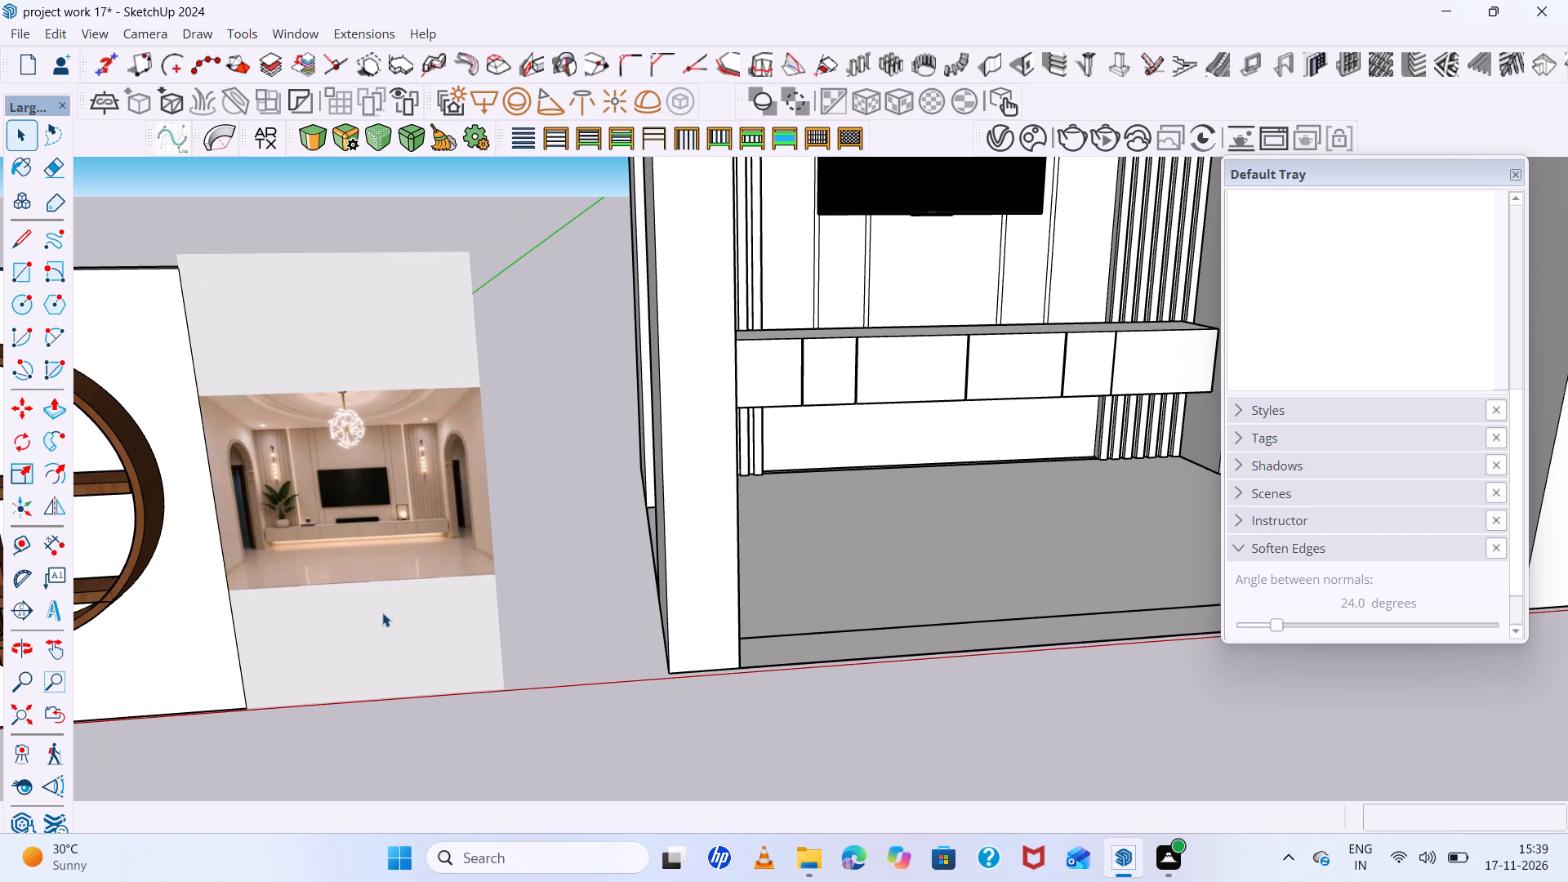
scroll(382, 612, up, 6)
scroll(382, 612, down, 7)
middle_drag(382, 612, 359, 612)
scroll(359, 610, up, 6)
scroll(359, 610, down, 5)
middle_drag(359, 610, 336, 661)
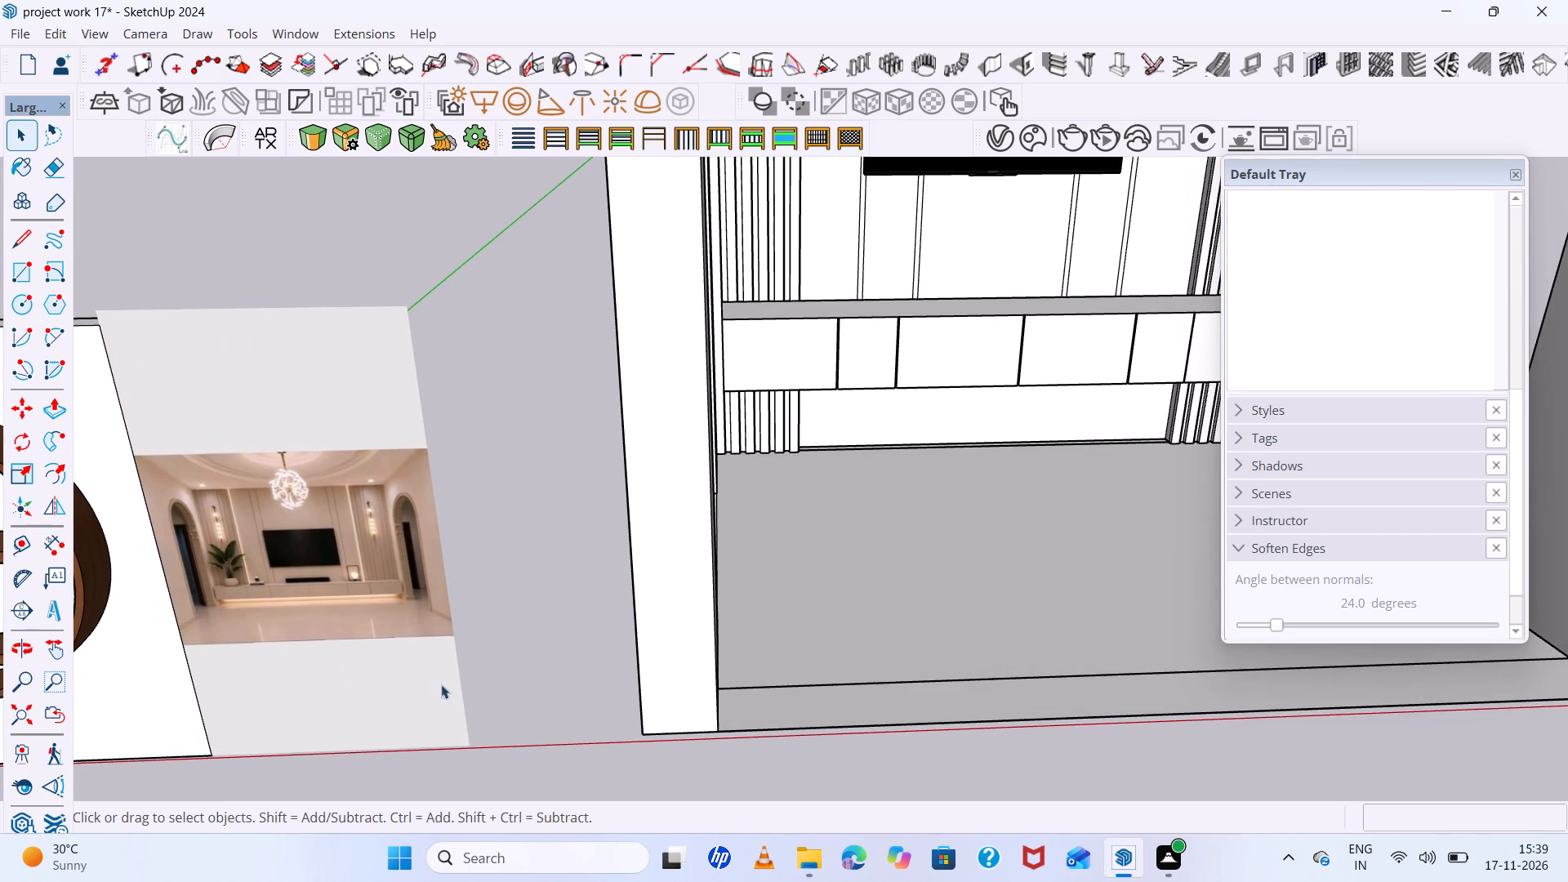
scroll(306, 568, up, 11)
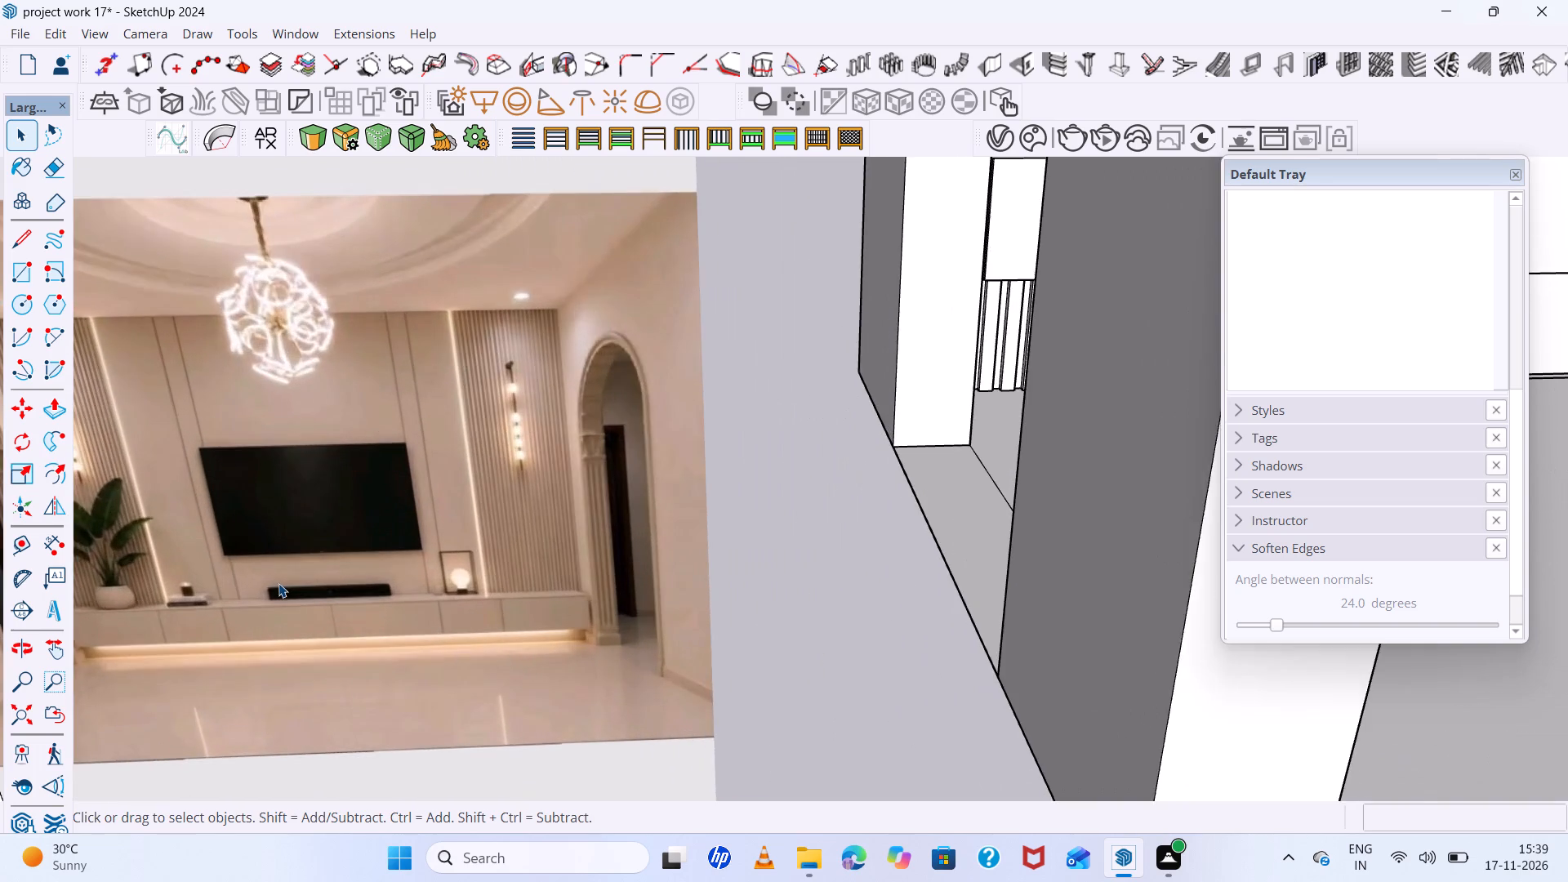
Examine the soundbar on the floating cabinet in the reference photo up close.
scroll(278, 583, up, 12)
scroll(278, 583, down, 6)
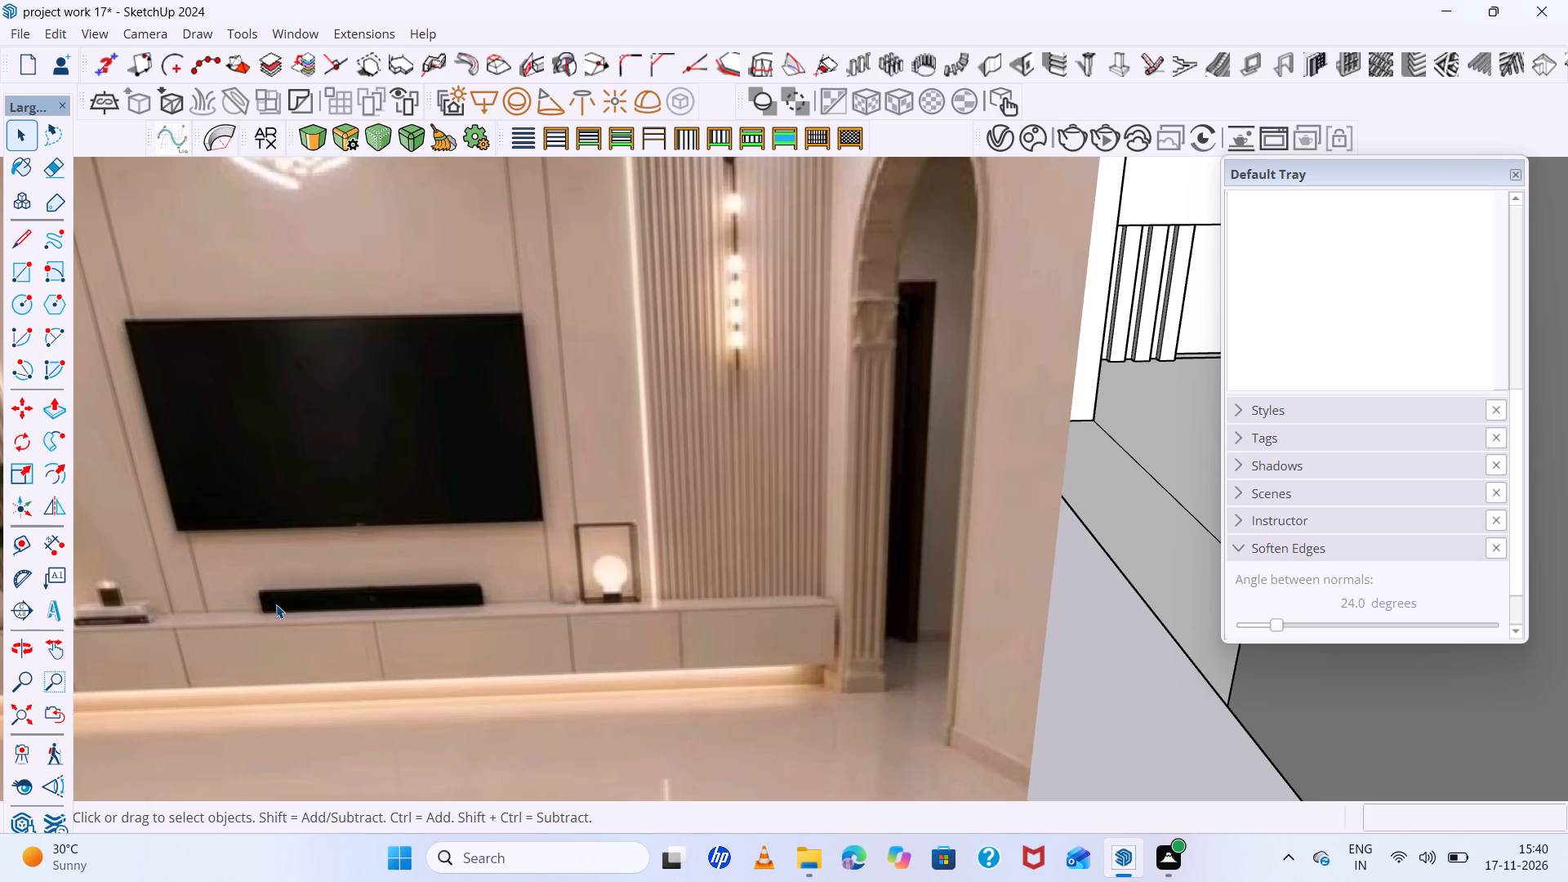
scroll(372, 605, up, 11)
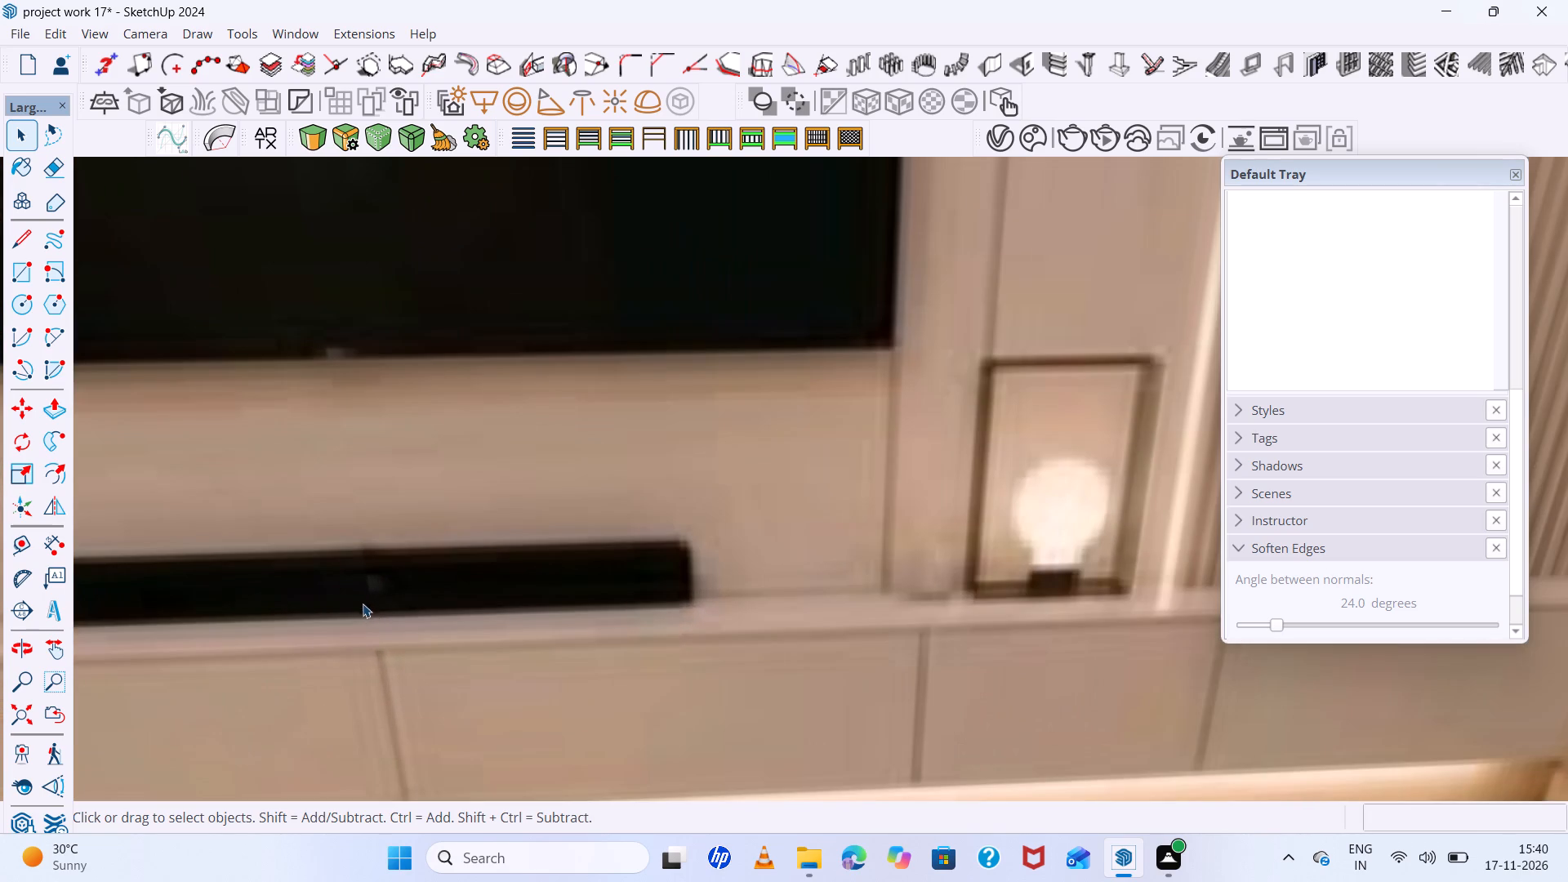
scroll(361, 602, down, 19)
scroll(358, 595, down, 11)
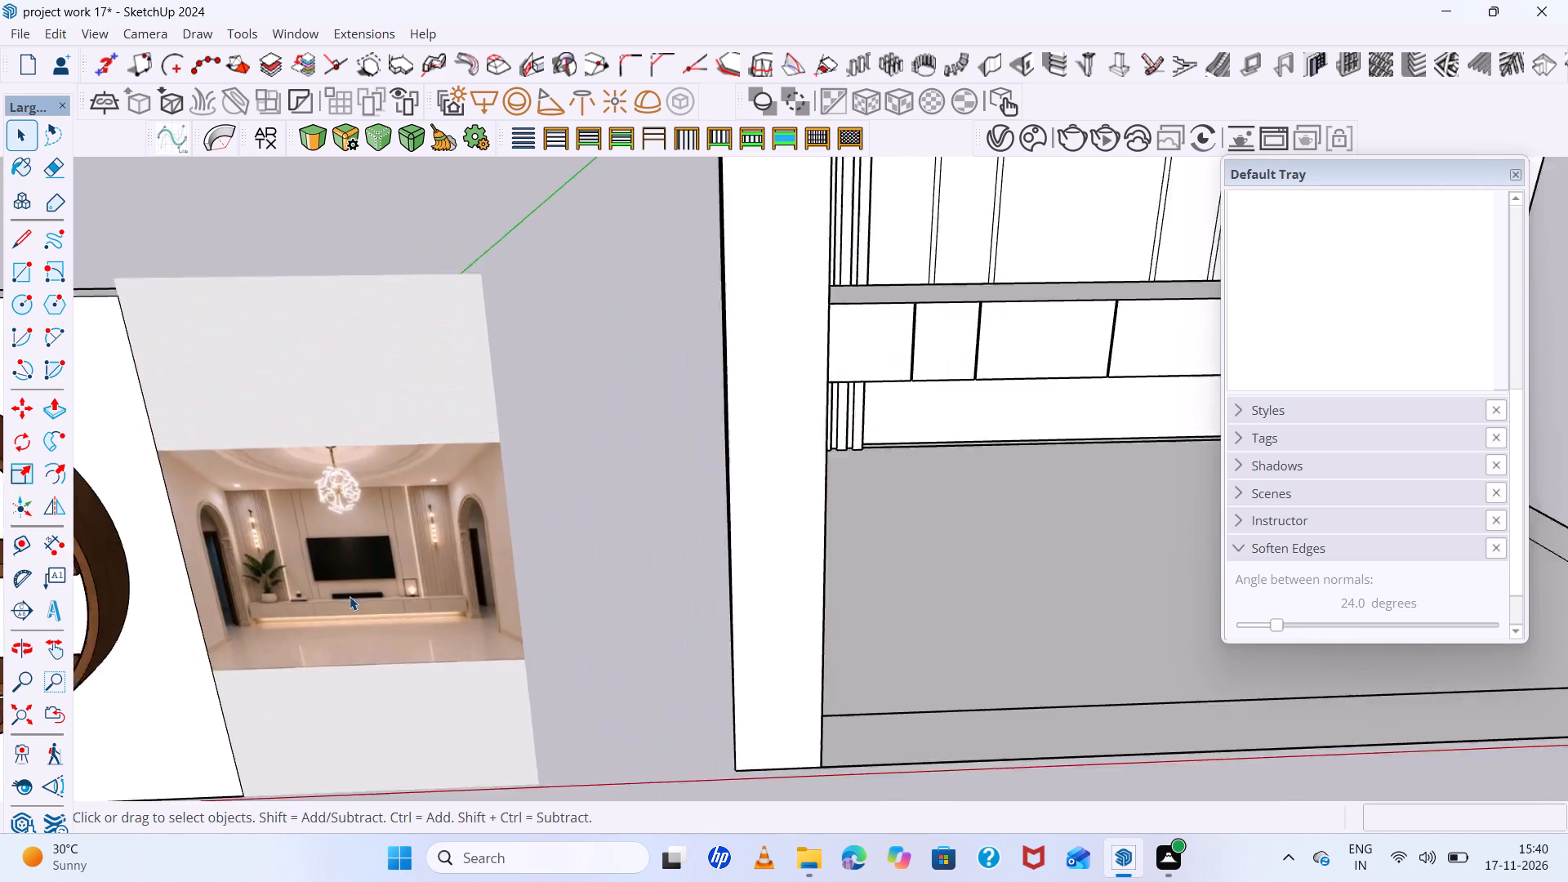
scroll(350, 596, down, 9)
scroll(707, 490, up, 6)
scroll(753, 385, down, 6)
Draw a soundbar rectangle about 3" high and 3' 2" long on the back panel, just above the floating cabinet and below the TV.
middle_drag(748, 417, 750, 443)
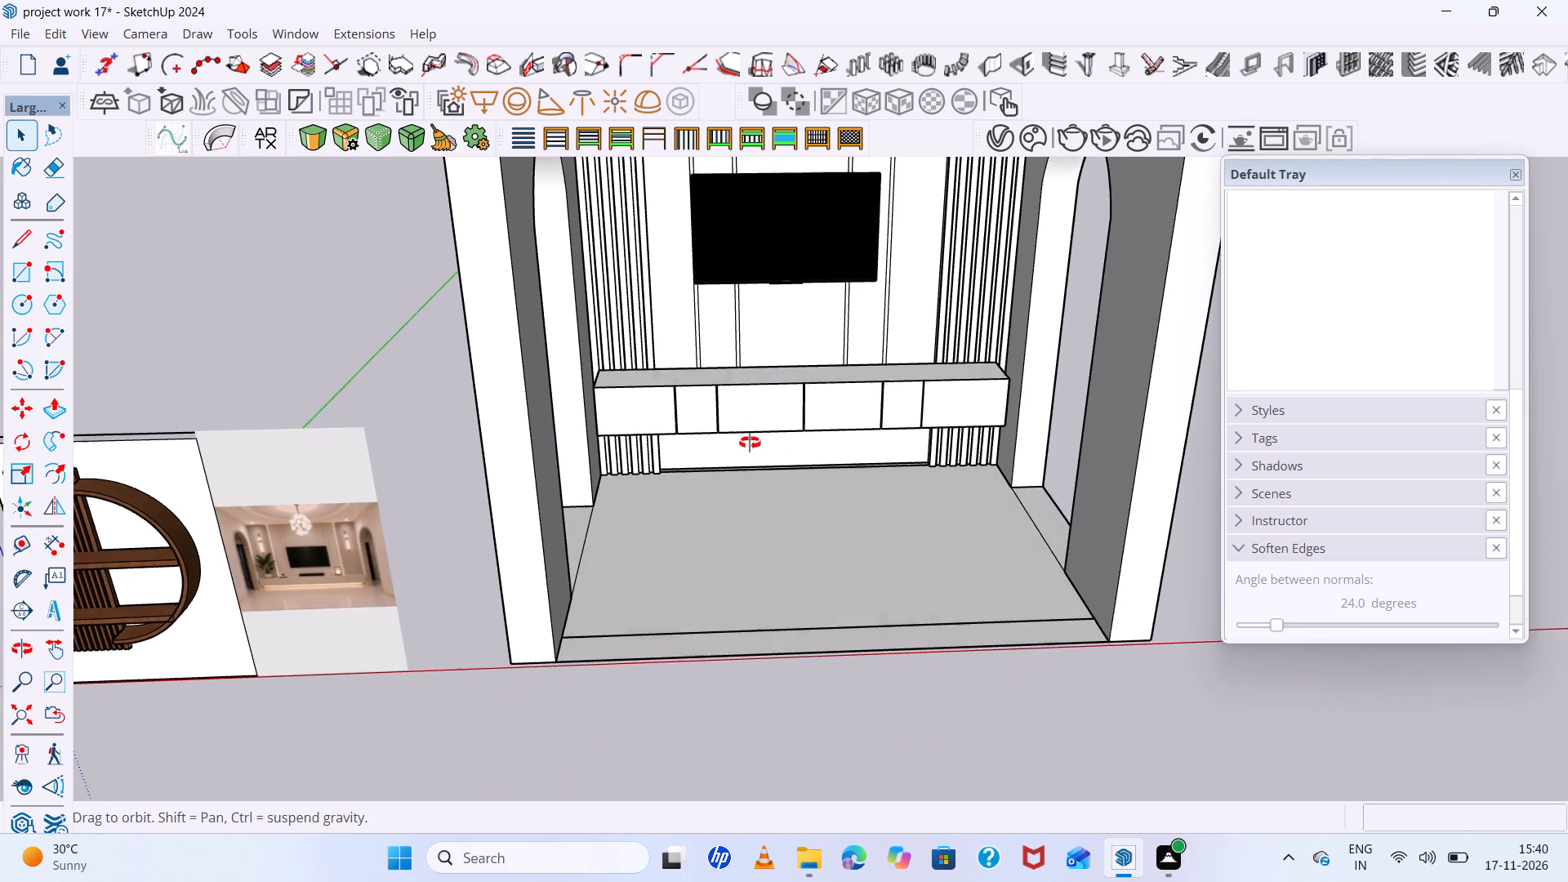
middle_drag(750, 443, 751, 451)
scroll(729, 359, up, 12)
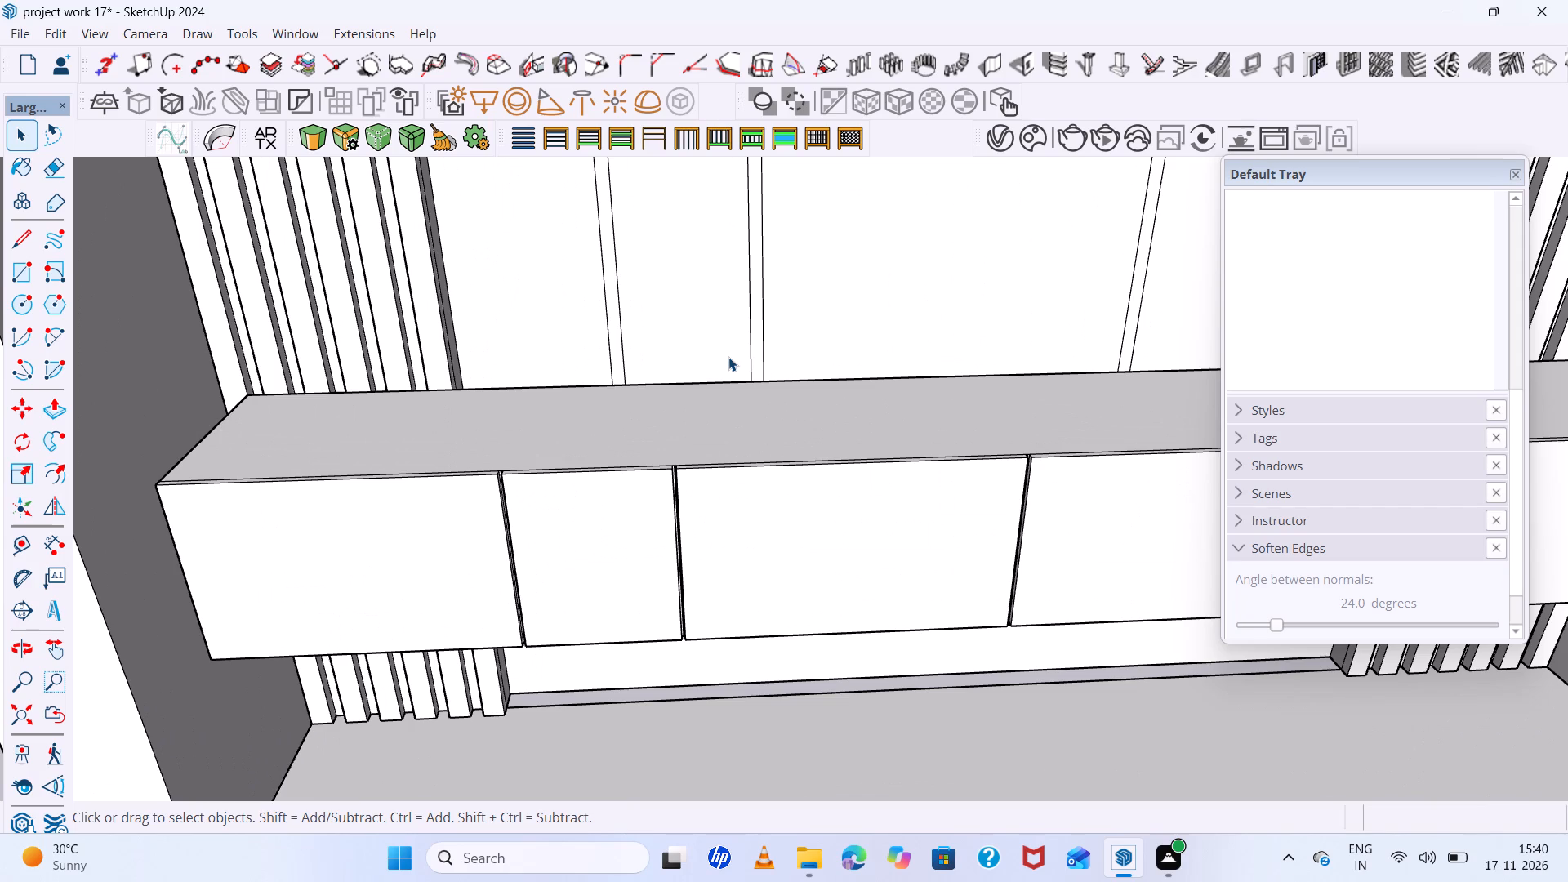
key(r)
scroll(728, 356, down, 11)
middle_drag(757, 405, 751, 378)
scroll(747, 353, down, 1)
scroll(735, 345, up, 11)
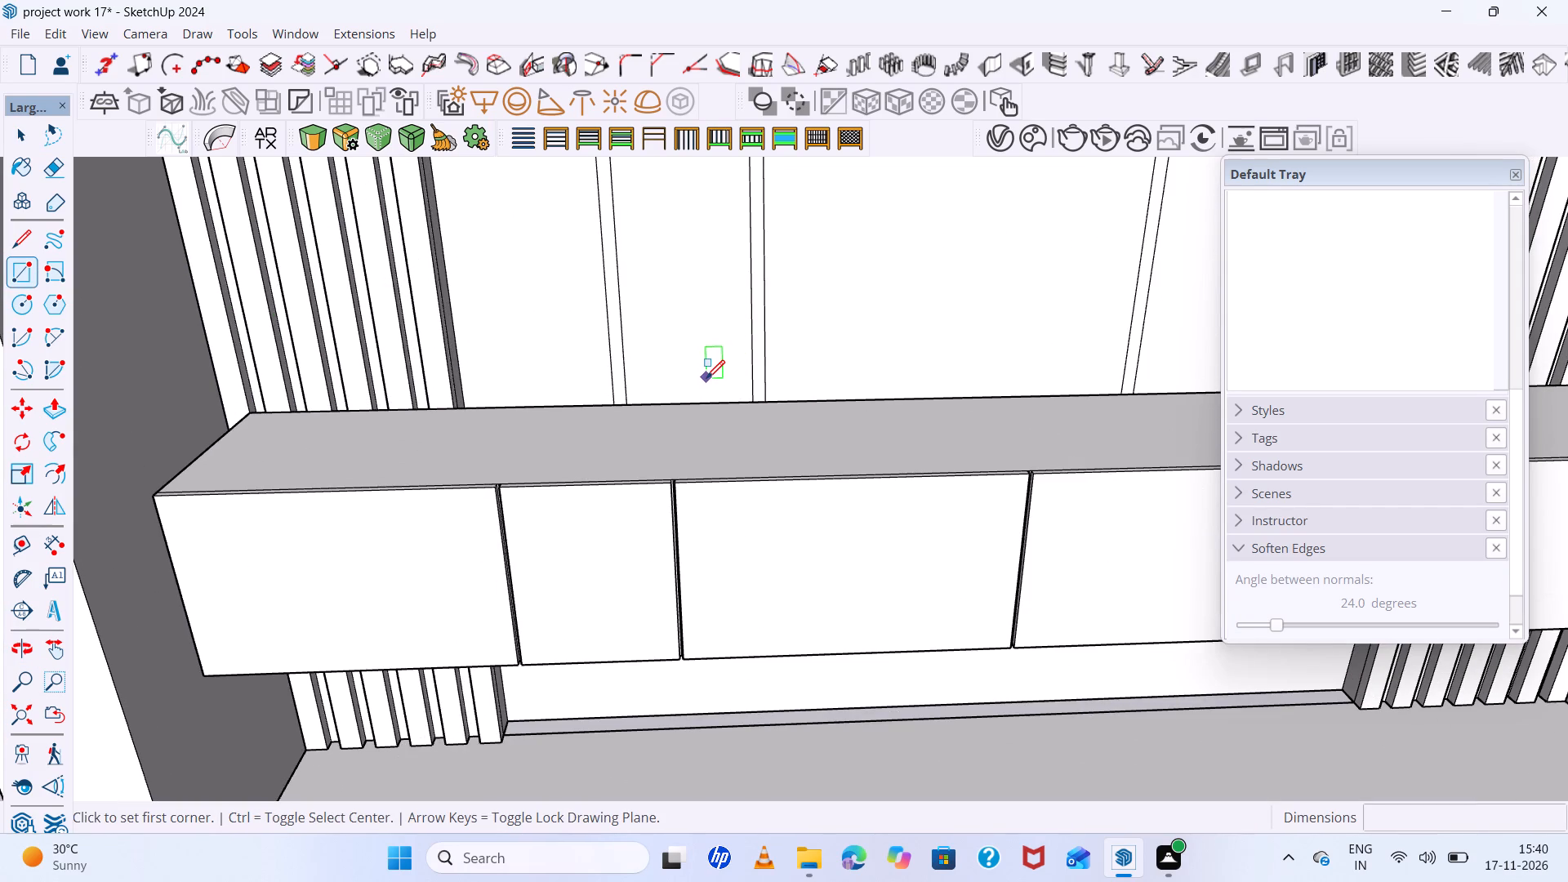
click(705, 377)
scroll(780, 373, down, 6)
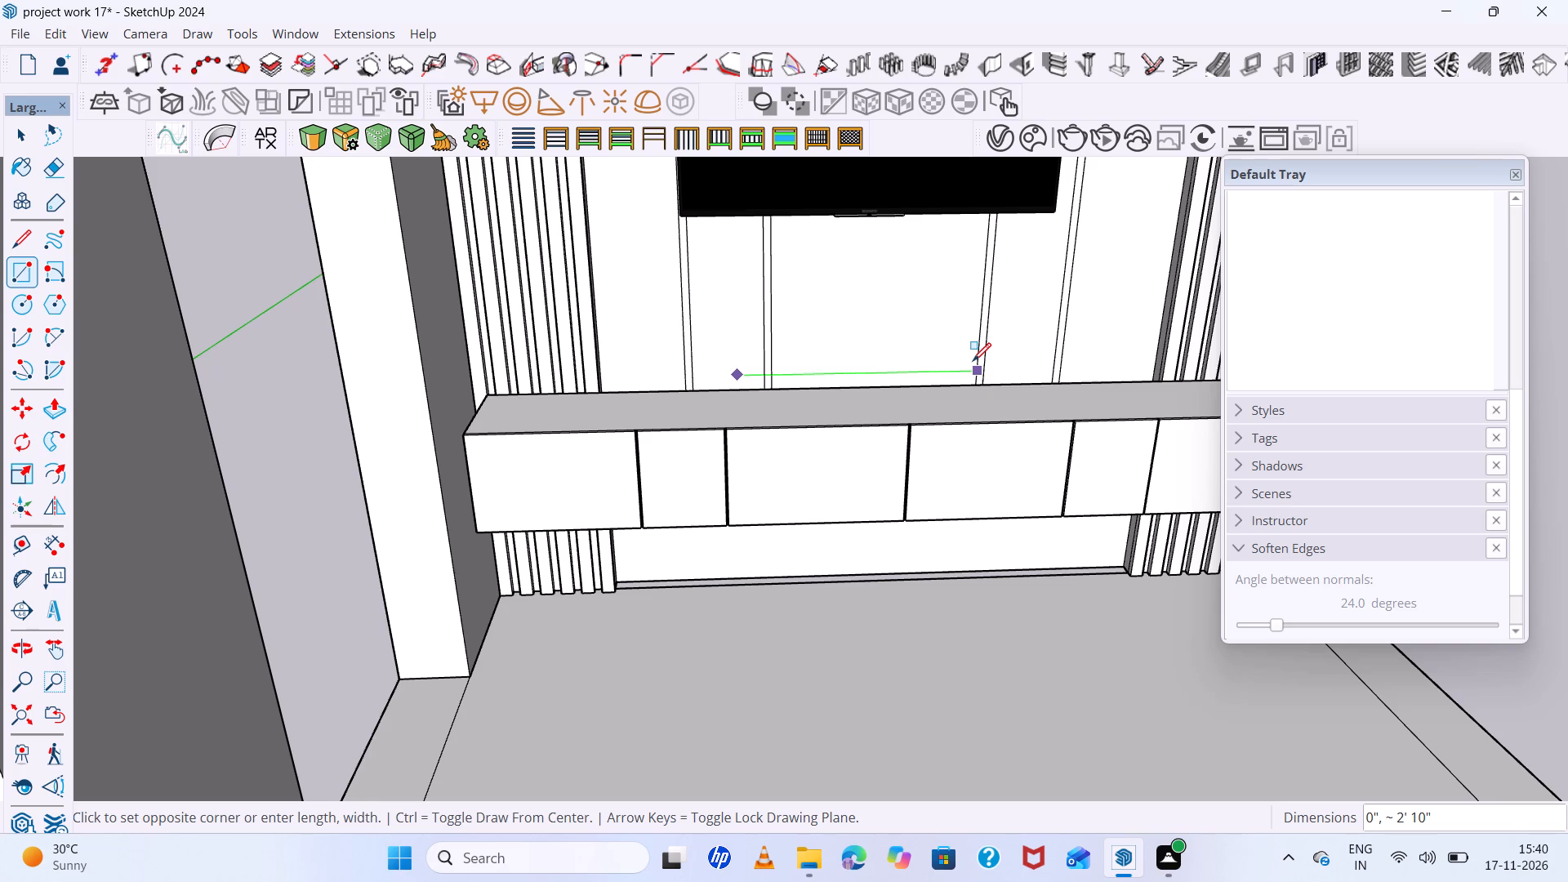
scroll(987, 360, up, 5)
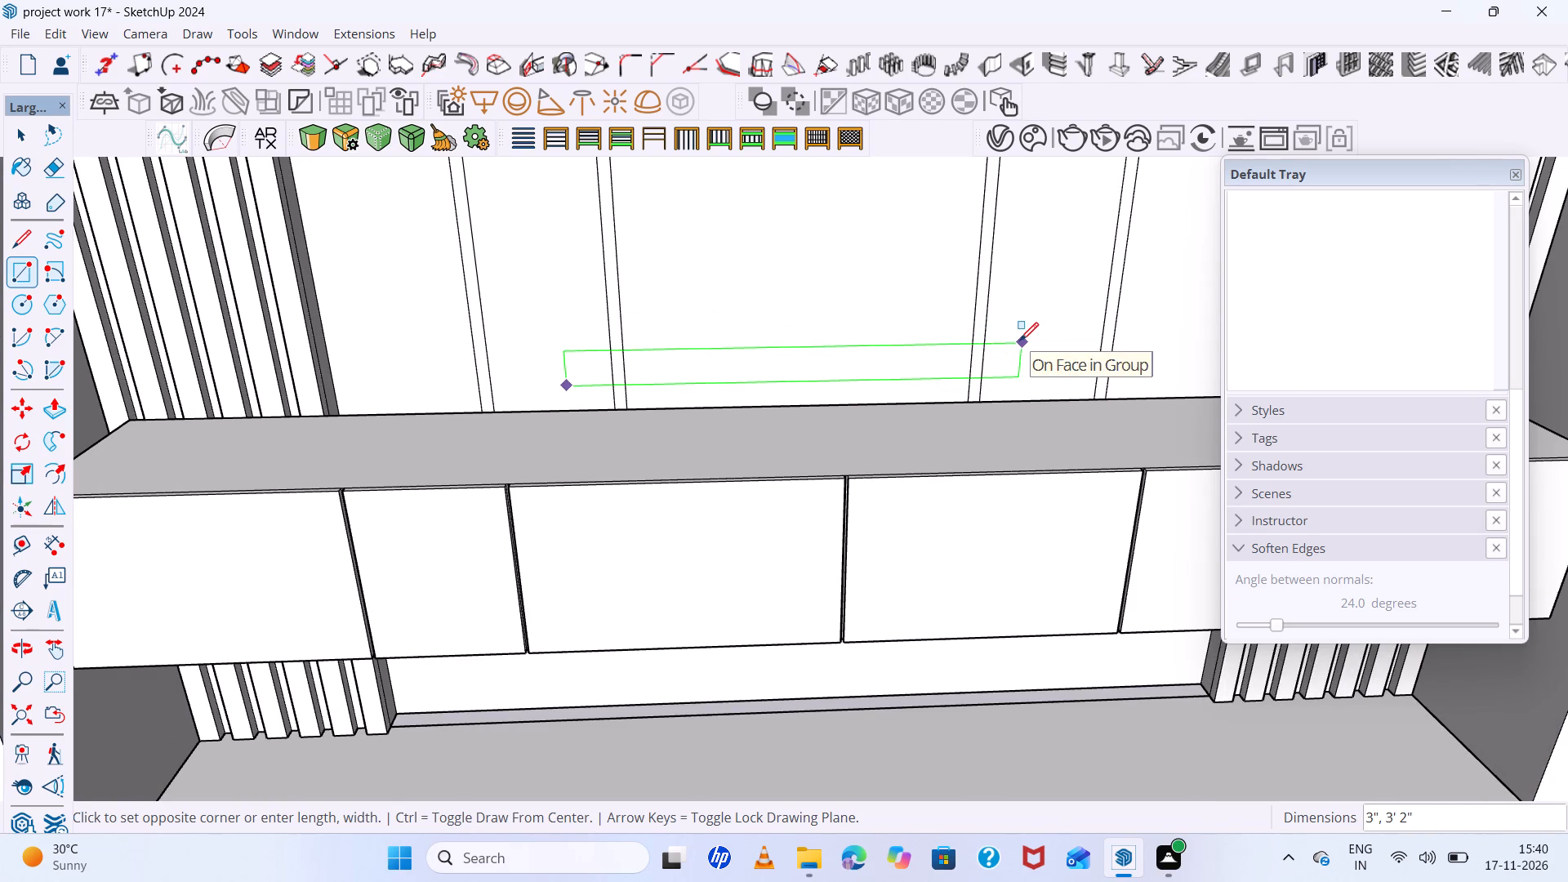
click(1020, 341)
Extrude the soundbar rectangle about 6" out from the back panel over the cabinet top, and leave nothing selected.
scroll(576, 400, up, 5)
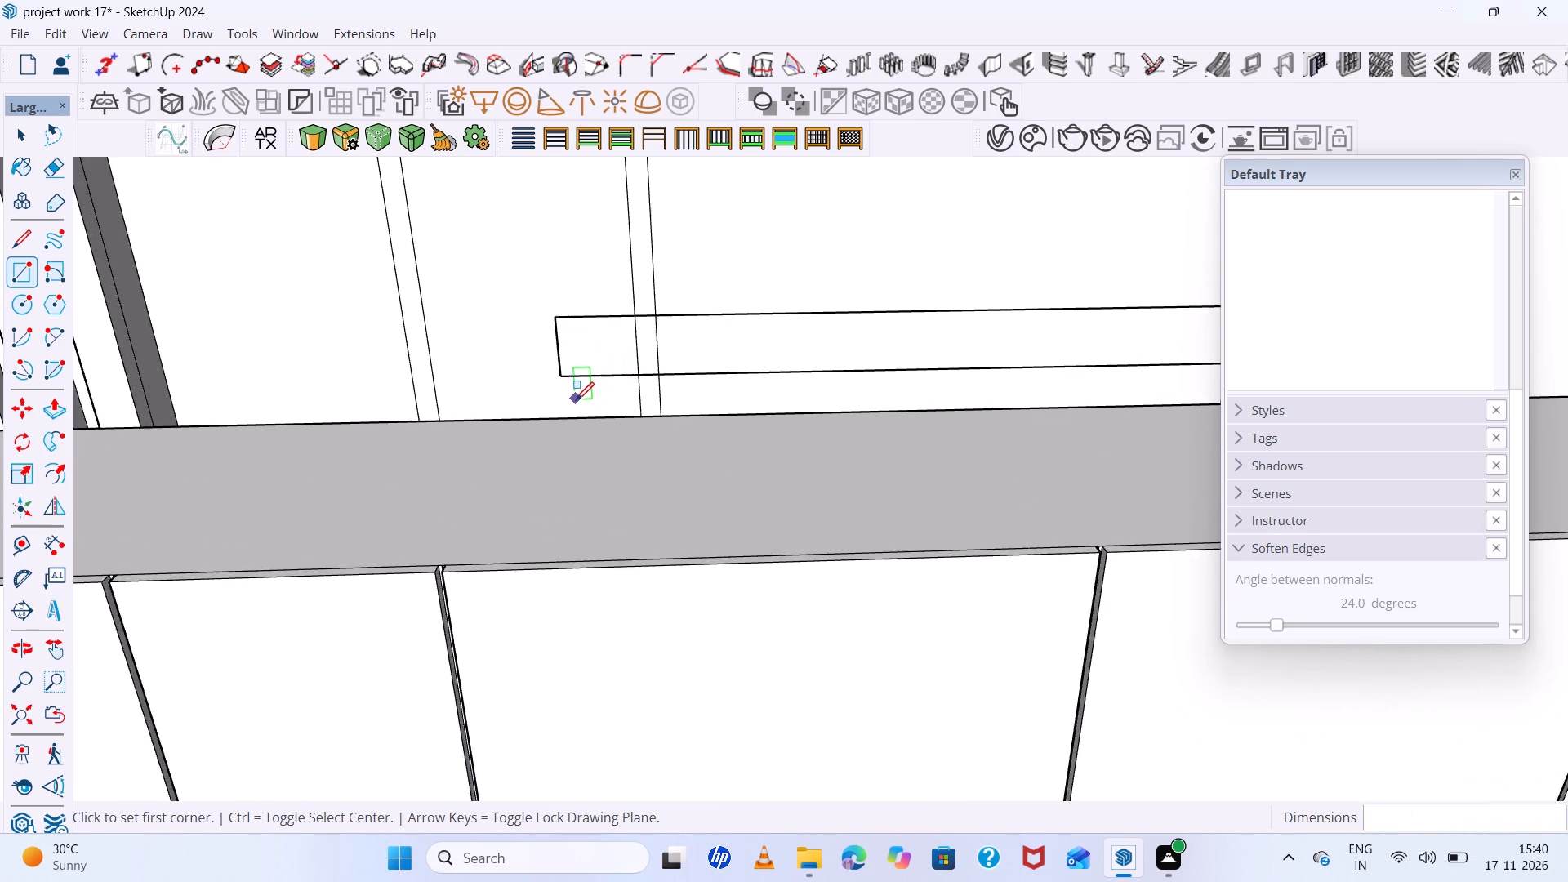
scroll(576, 400, down, 3)
middle_drag(576, 400, 613, 405)
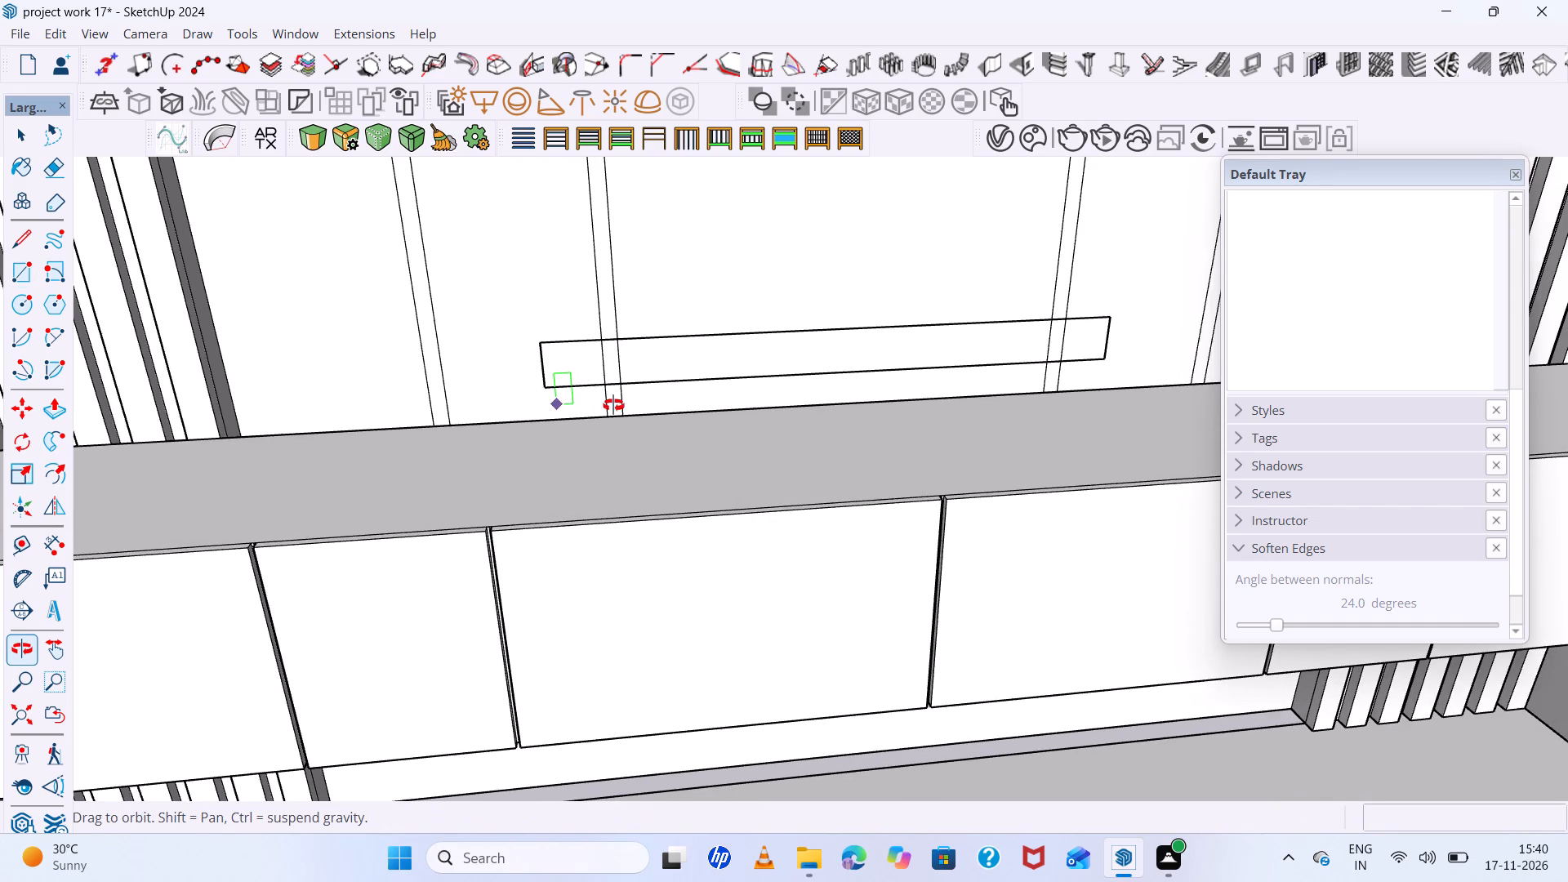
middle_drag(613, 405, 758, 422)
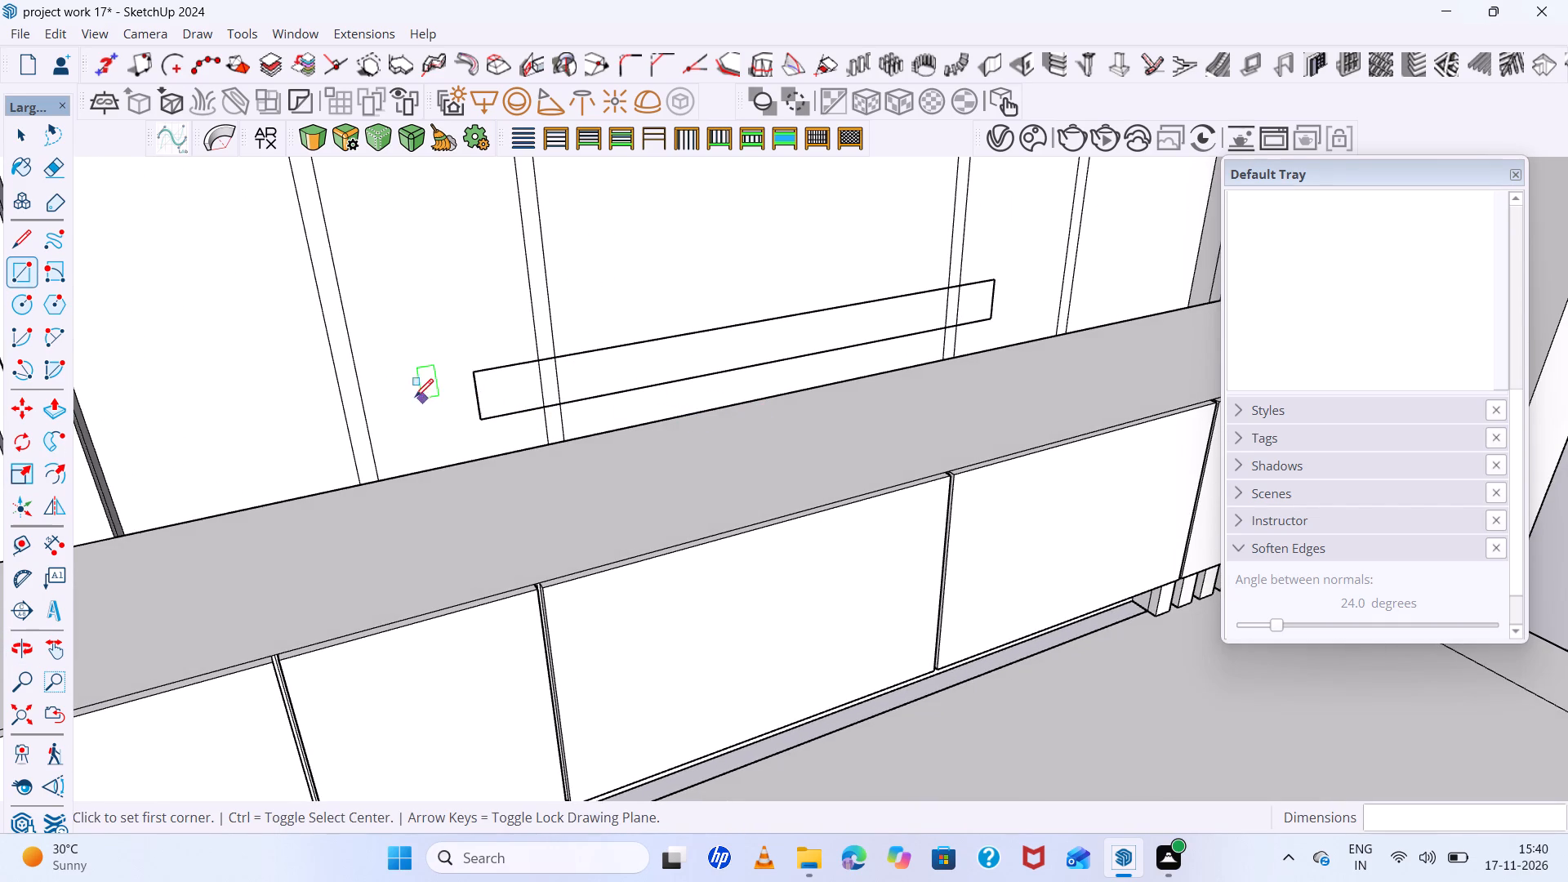
key(space)
scroll(412, 395, up, 5)
click(588, 385)
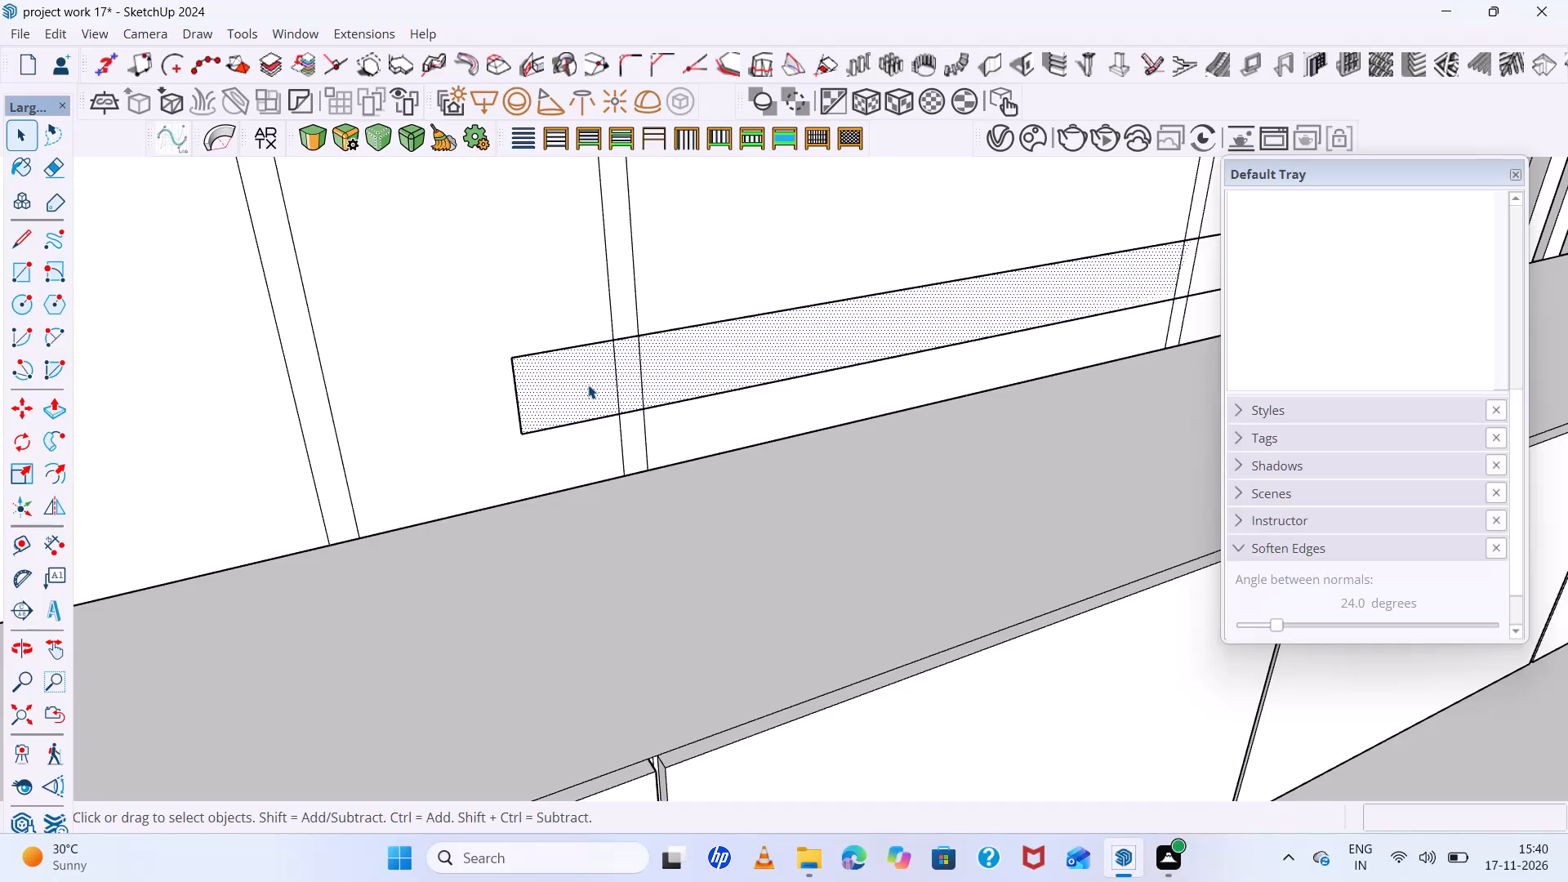
key(p)
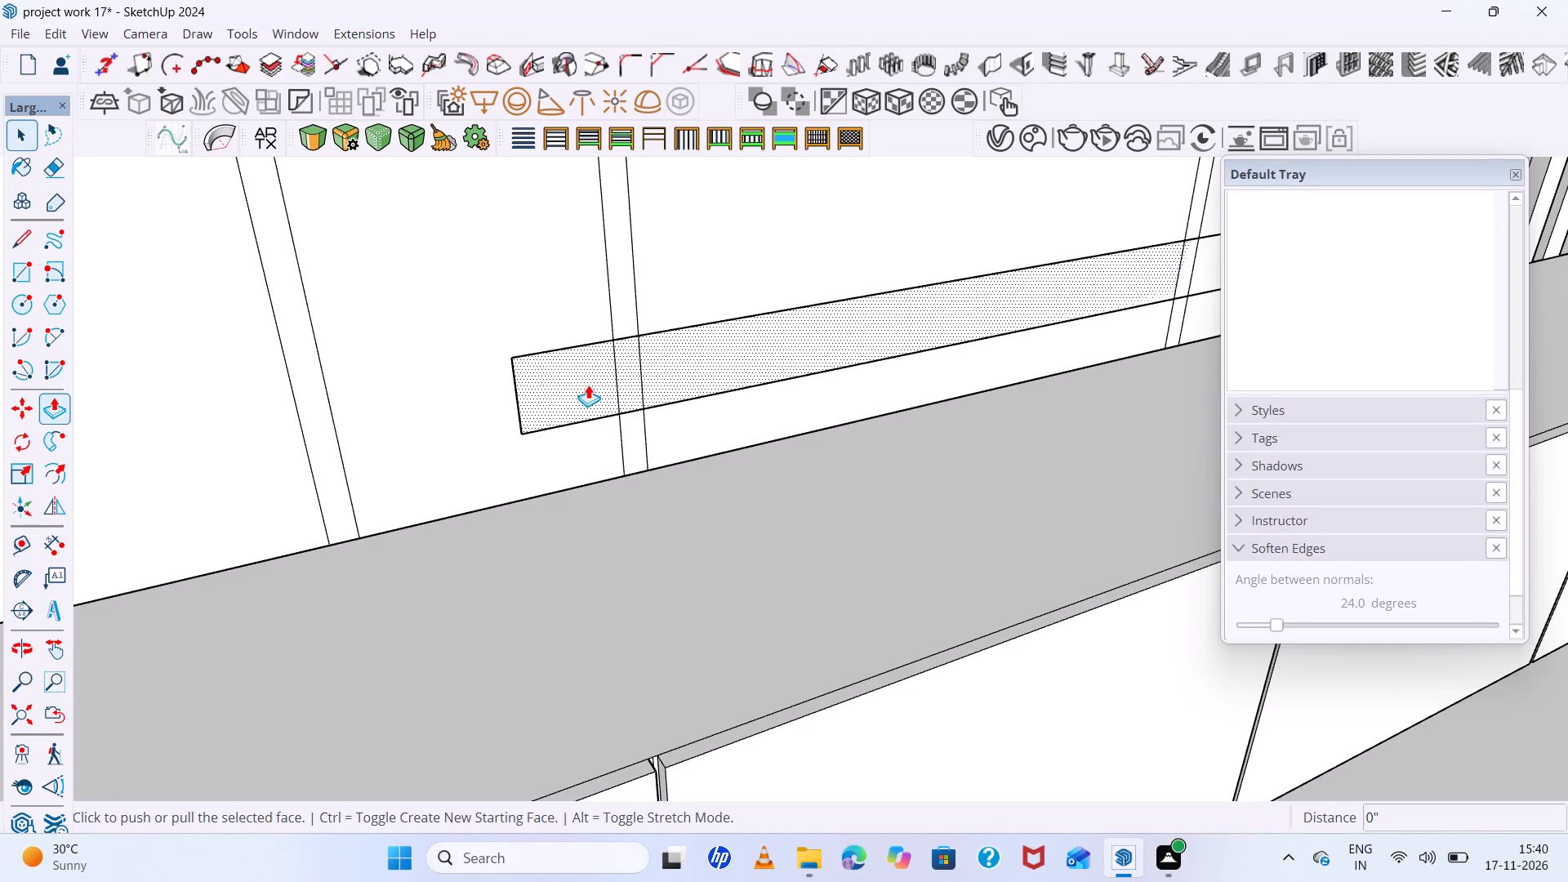
click(588, 385)
scroll(653, 422, down, 5)
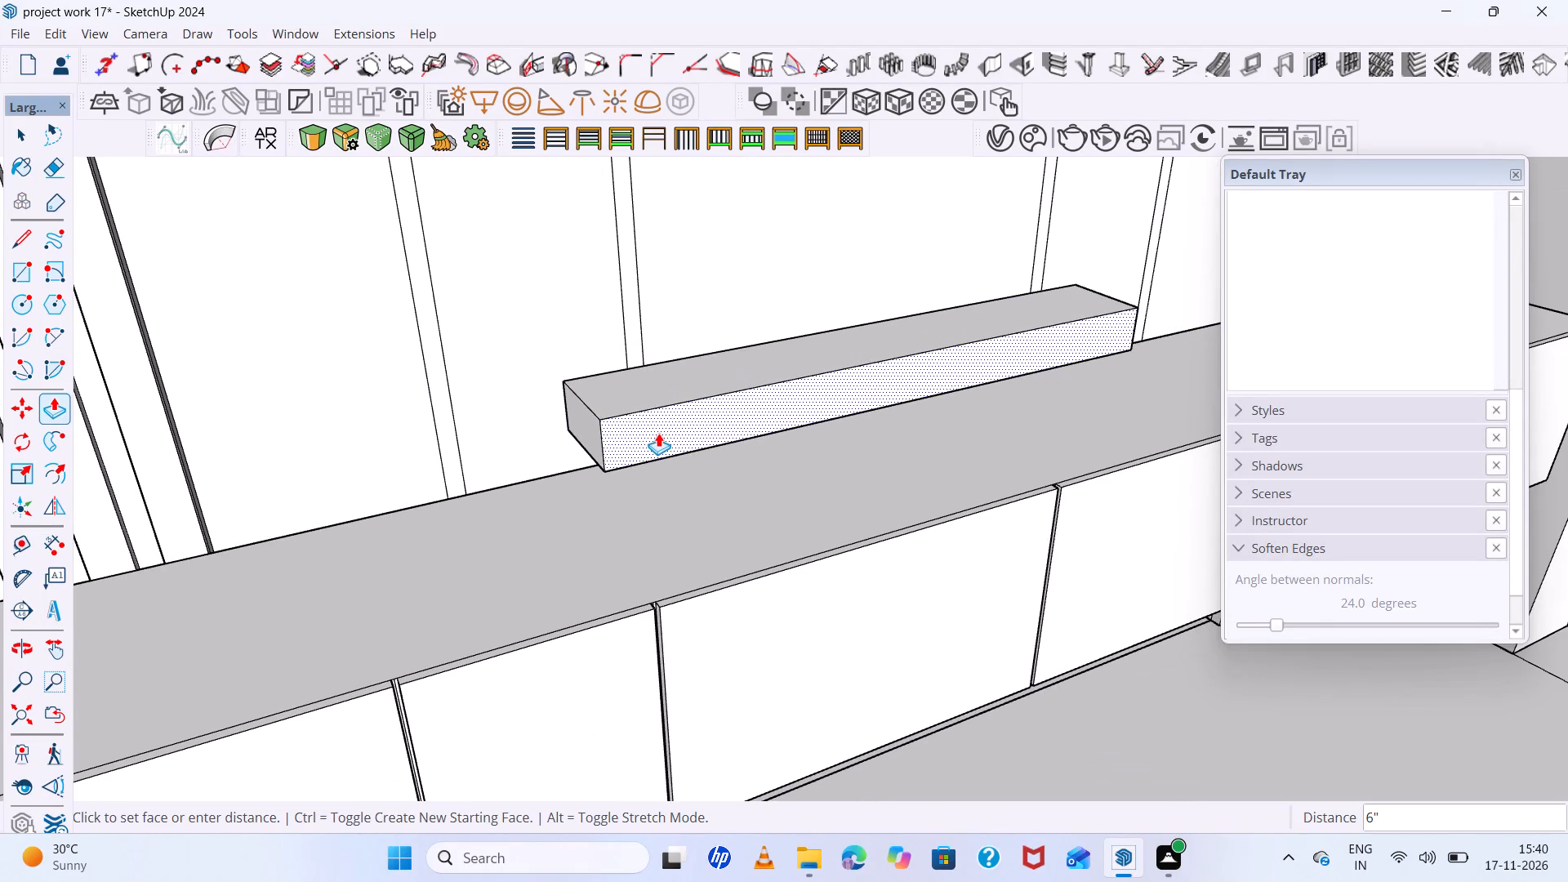
click(658, 433)
scroll(604, 418, down, 6)
middle_drag(707, 457, 513, 329)
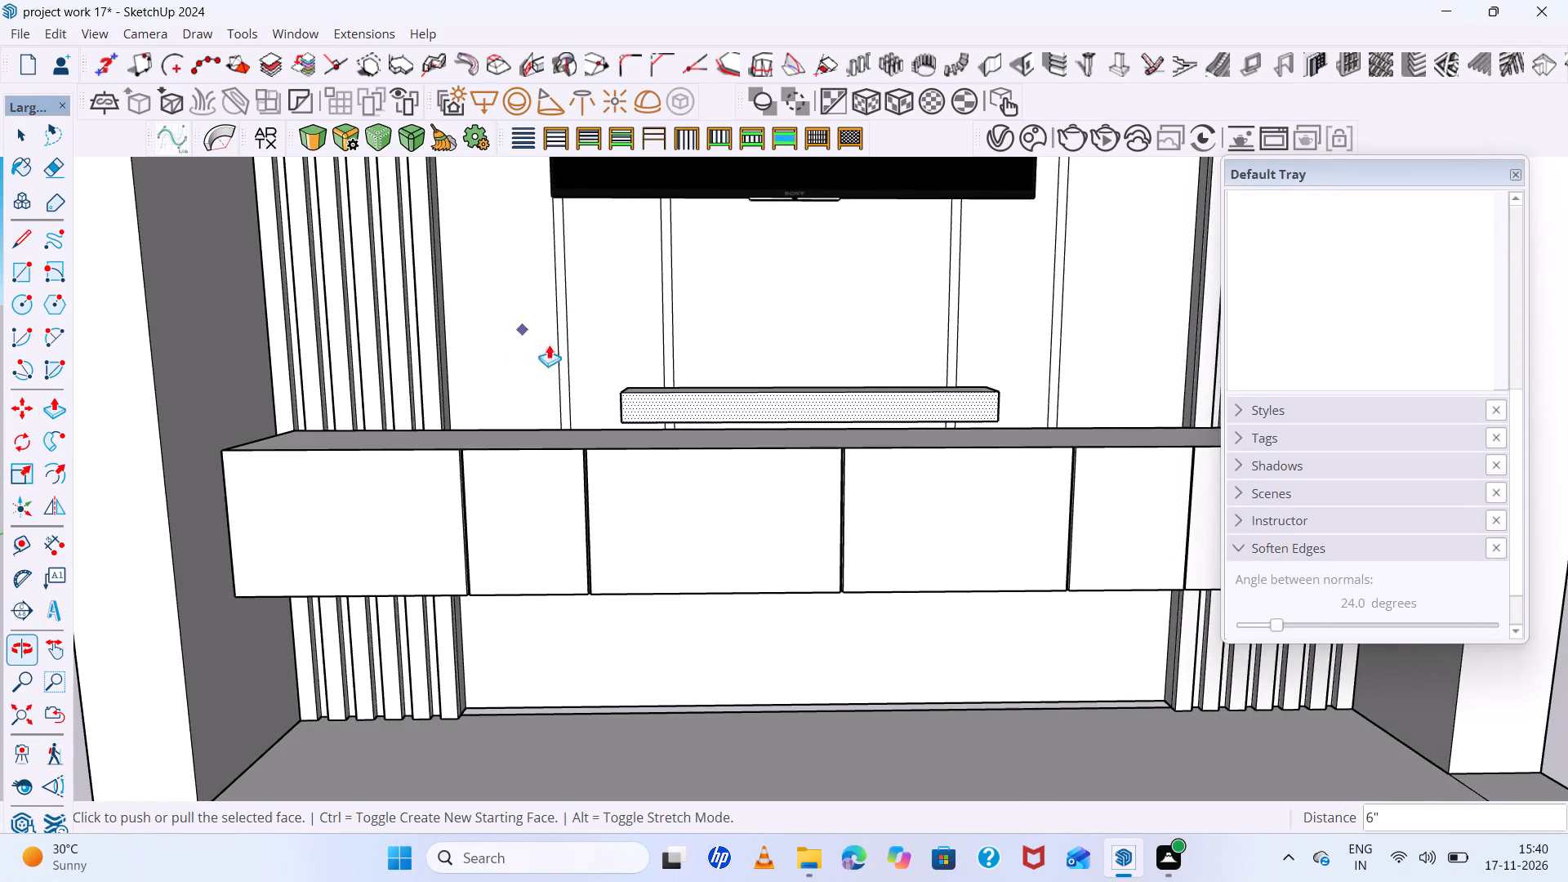
scroll(611, 445, up, 7)
scroll(649, 422, down, 3)
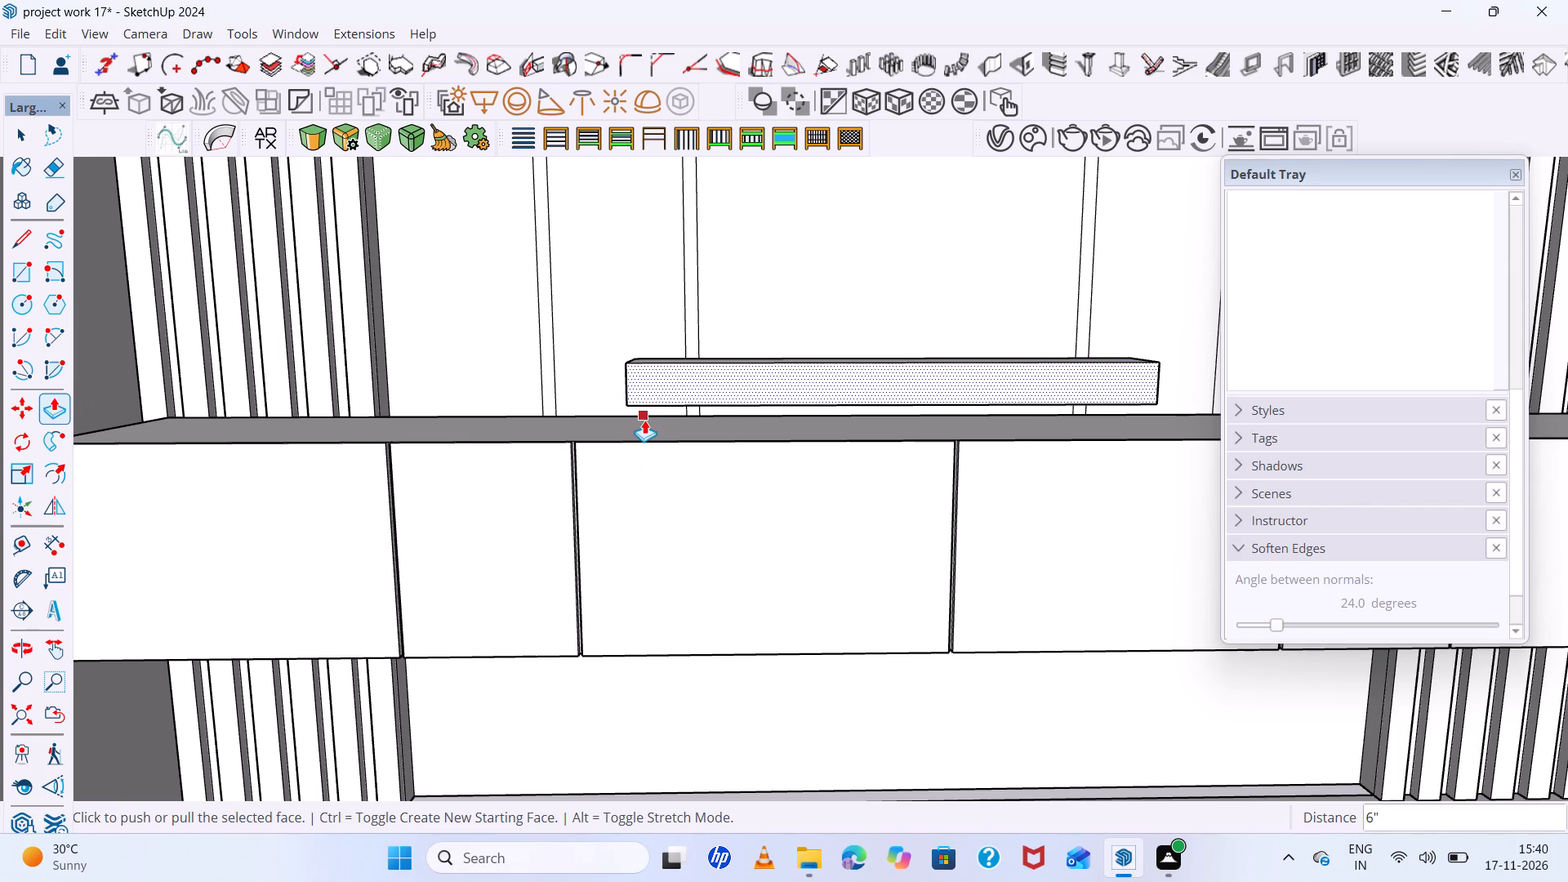
scroll(600, 381, down, 17)
middle_drag(859, 501, 790, 487)
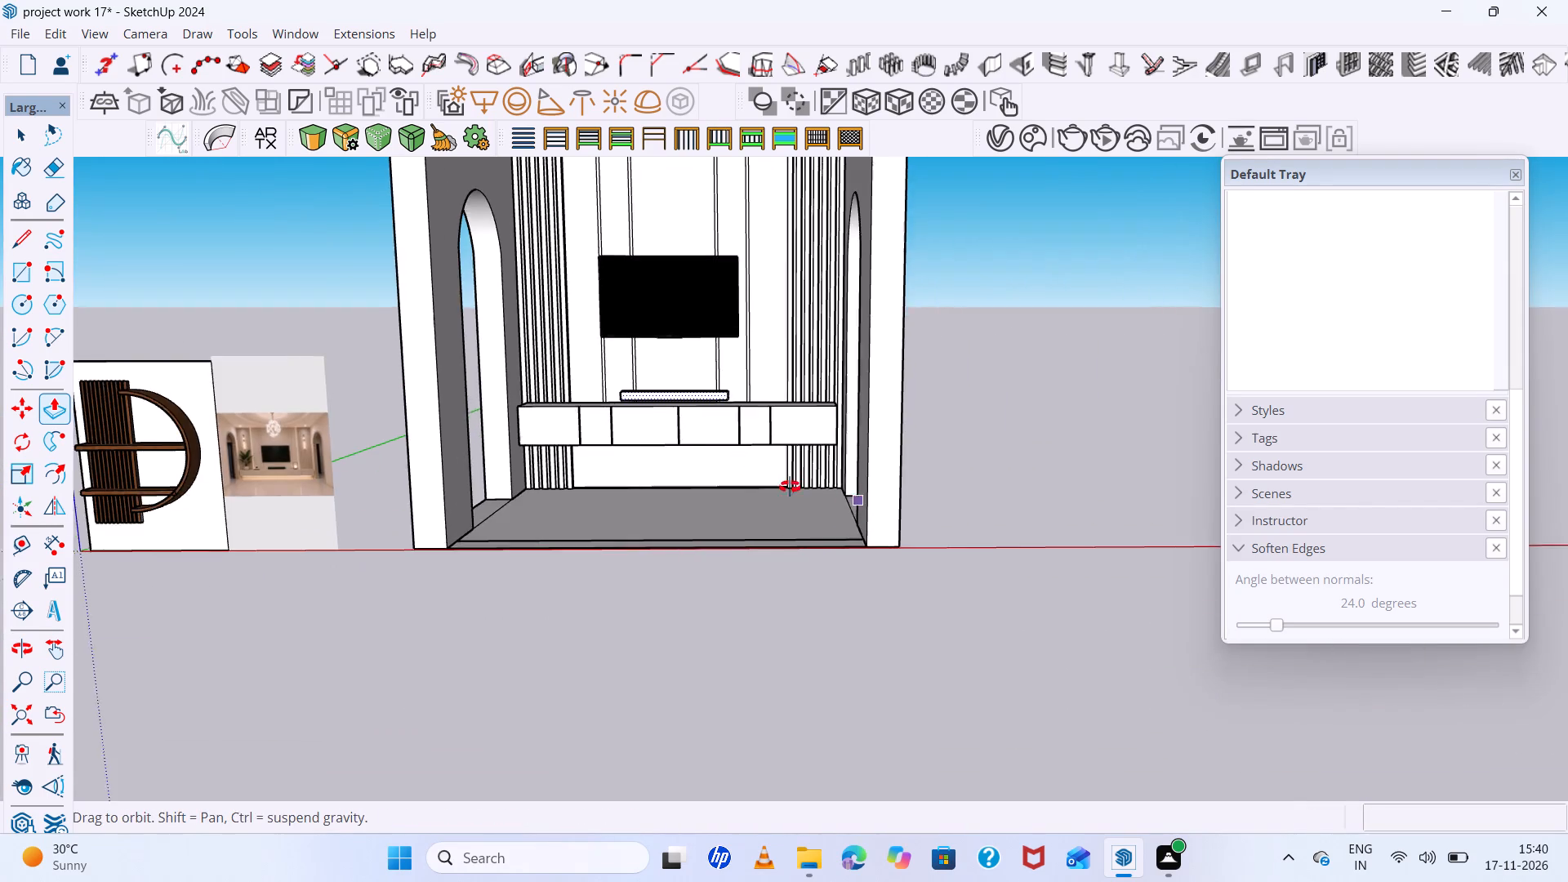
middle_drag(790, 487, 688, 476)
key(space)
click(982, 476)
Inspect the soundbar block in the room and compare it with the soundbar in the reference photo.
scroll(768, 381, up, 10)
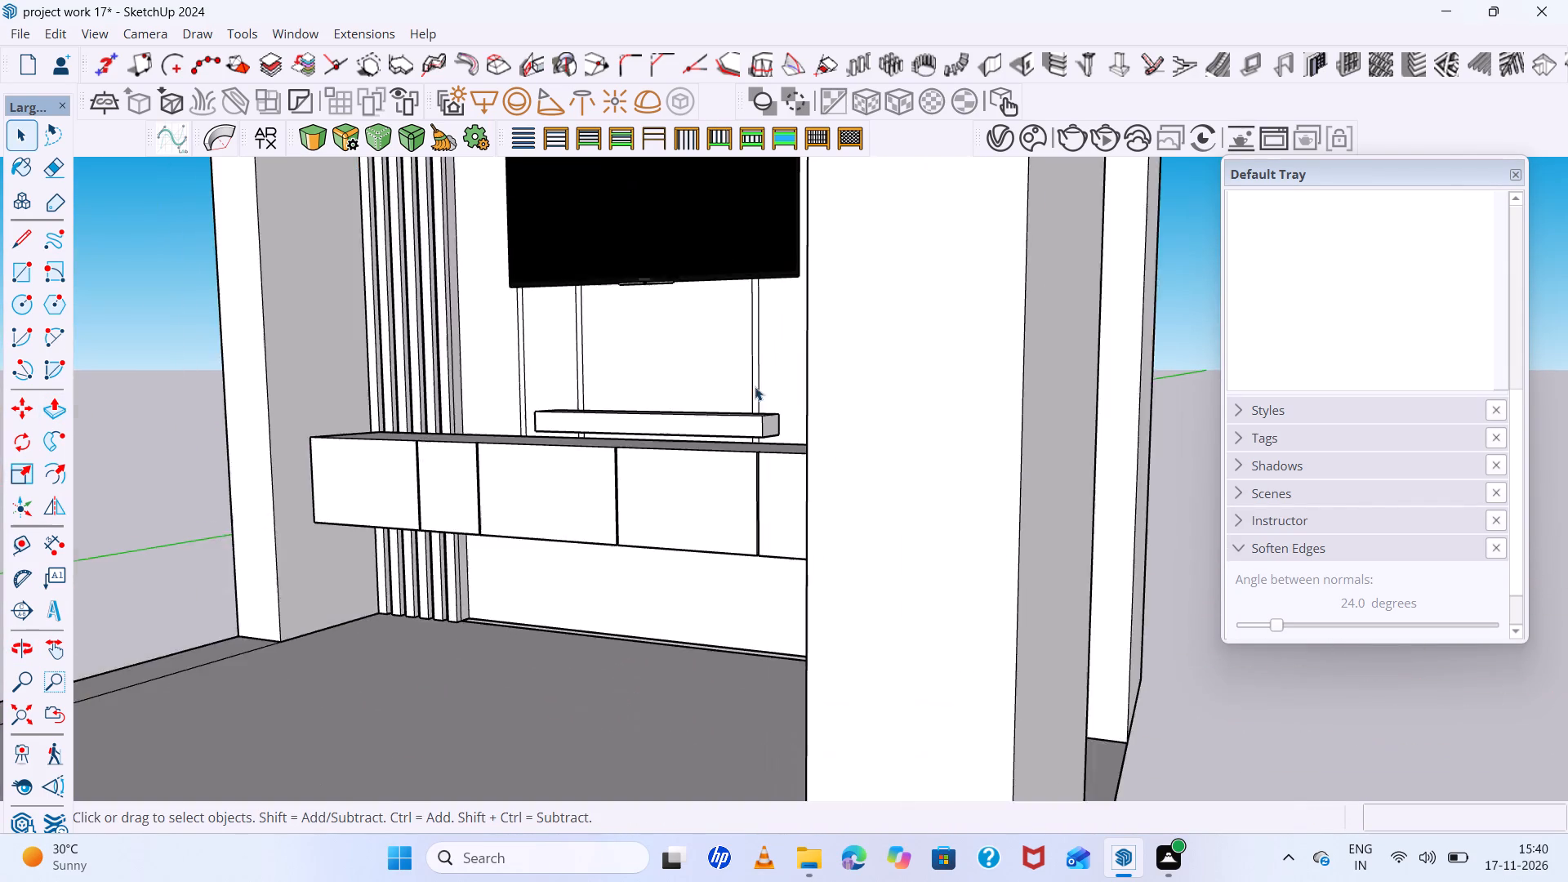
scroll(755, 386, up, 7)
scroll(753, 389, down, 17)
middle_drag(764, 401, 1122, 540)
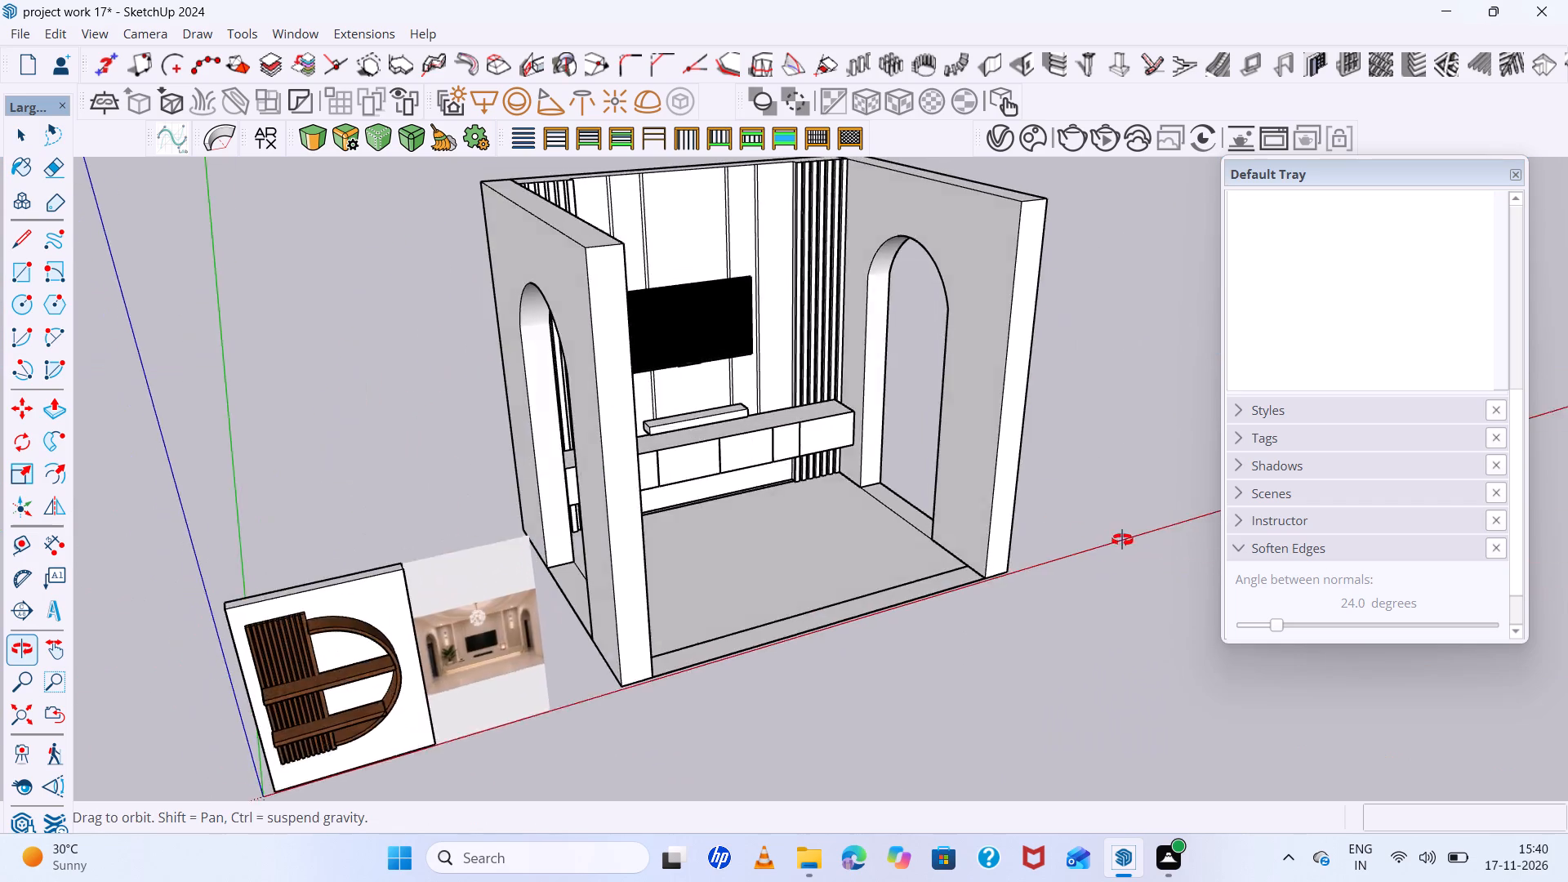
middle_drag(1122, 540, 954, 486)
scroll(359, 550, up, 11)
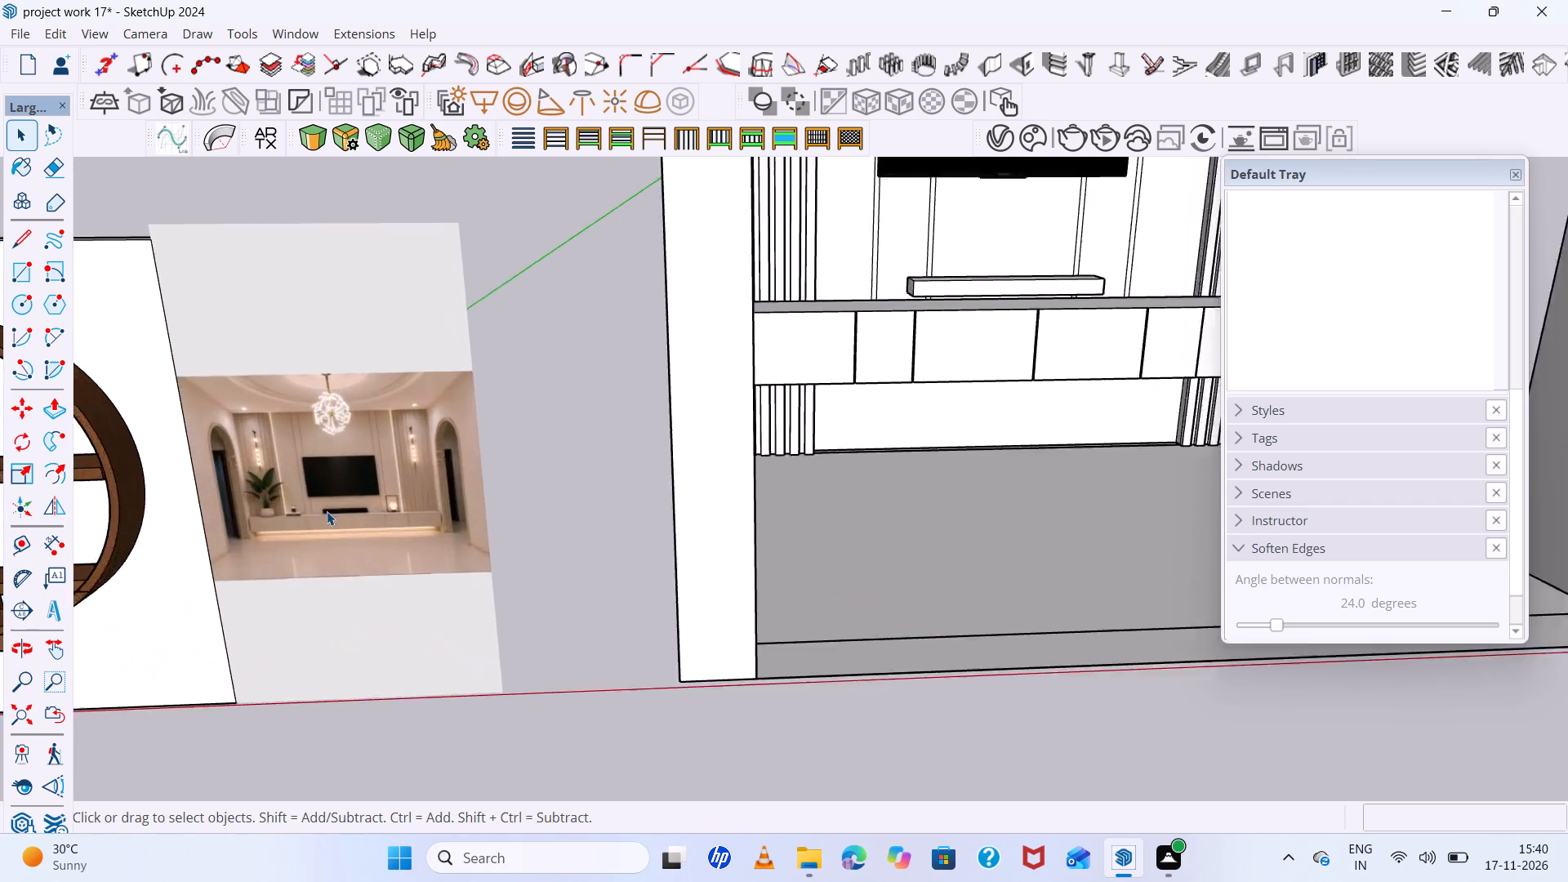
scroll(327, 511, up, 20)
scroll(343, 495, down, 4)
middle_drag(343, 495, 337, 494)
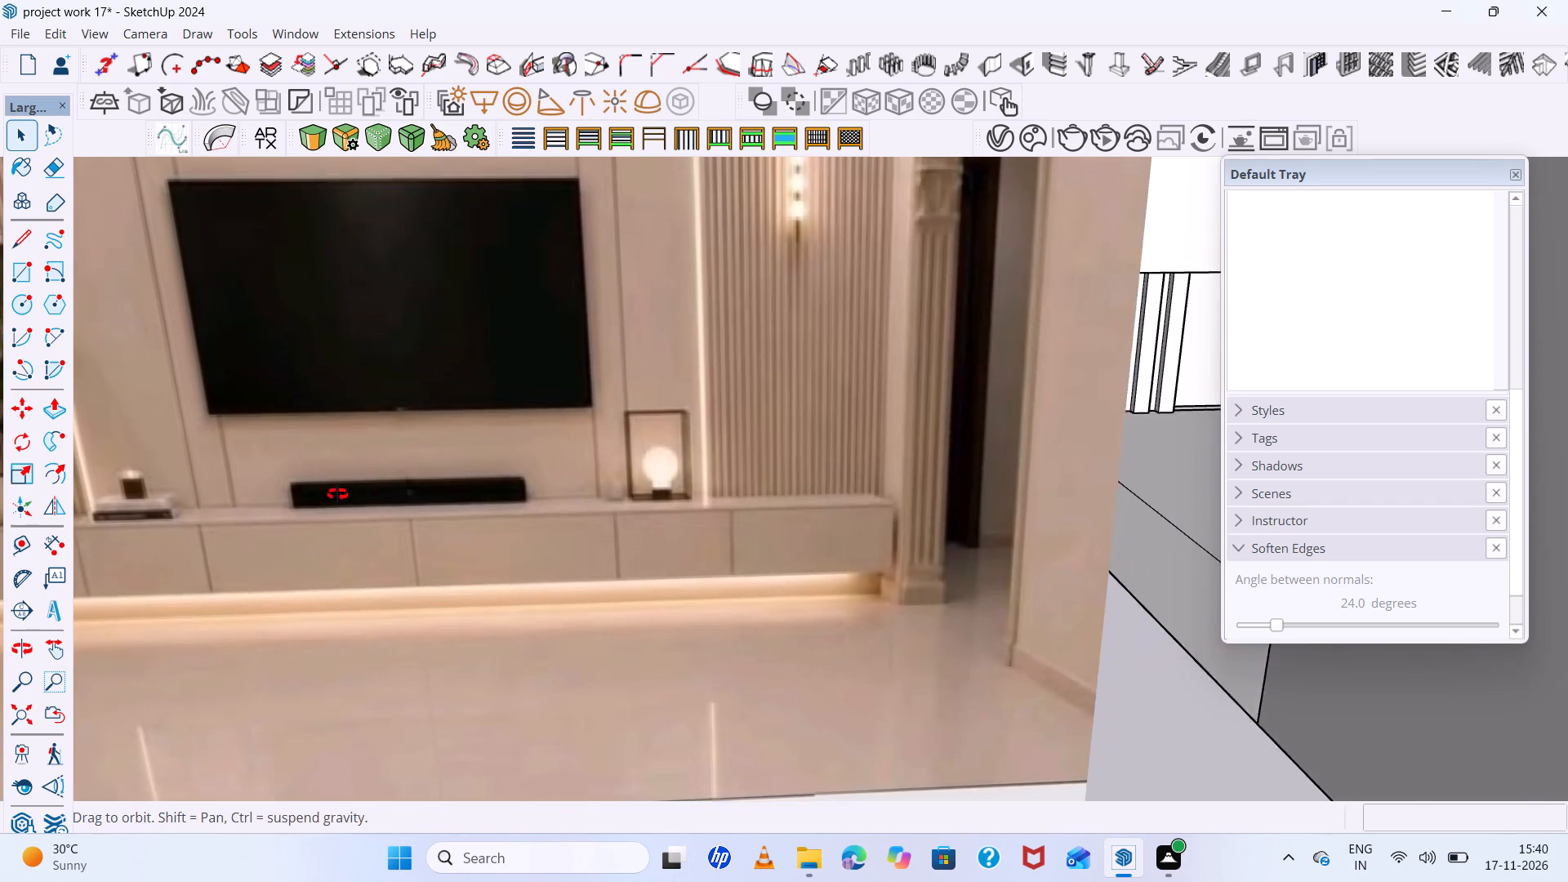
middle_drag(337, 494, 292, 494)
scroll(399, 482, up, 7)
scroll(400, 481, down, 18)
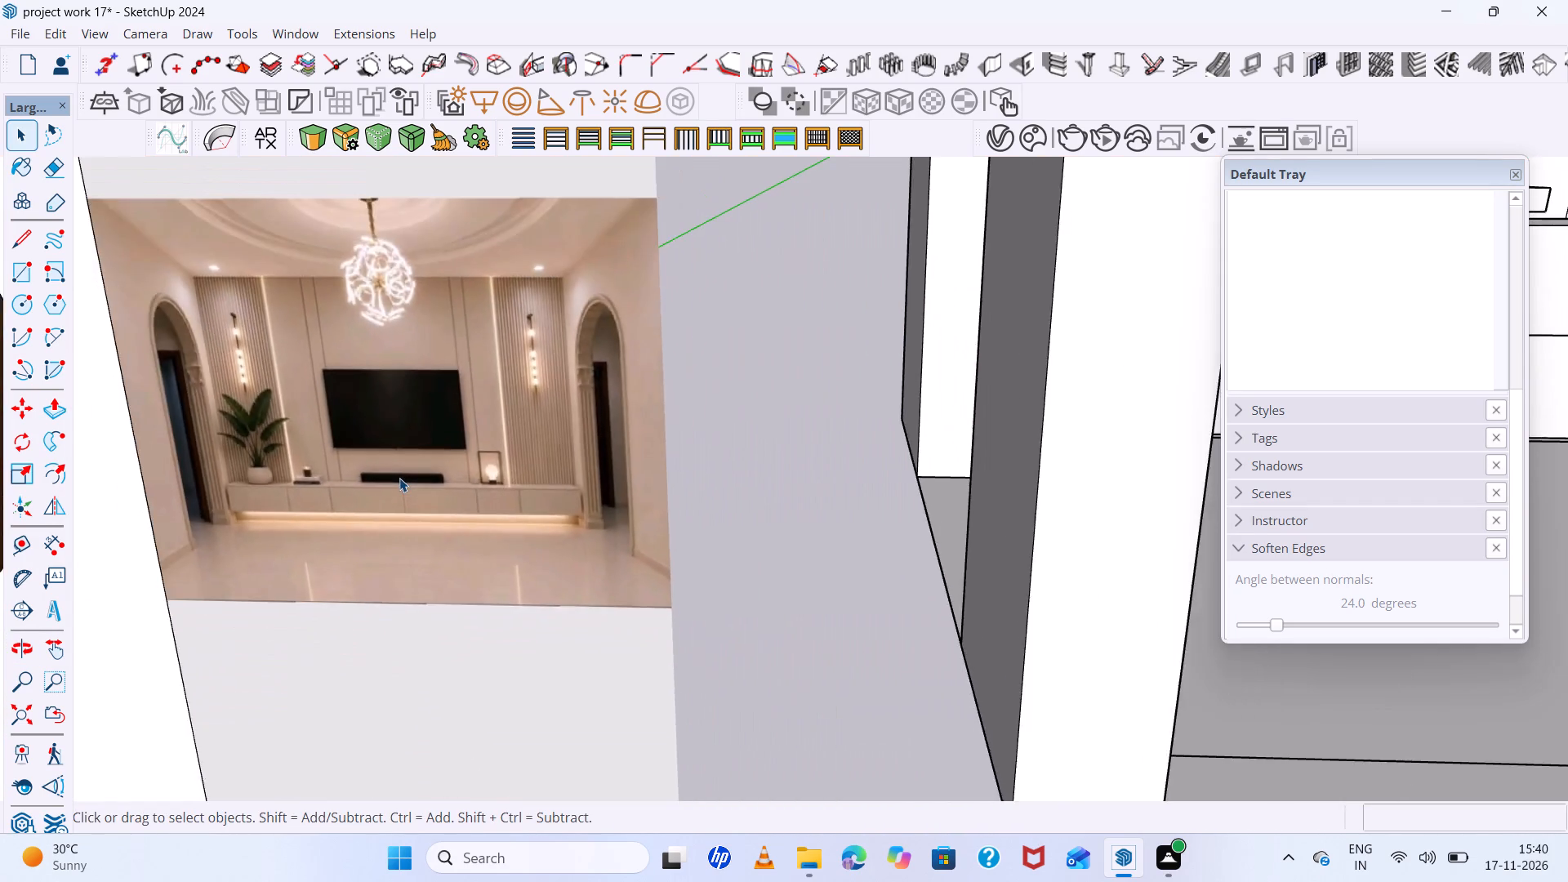
scroll(399, 478, down, 12)
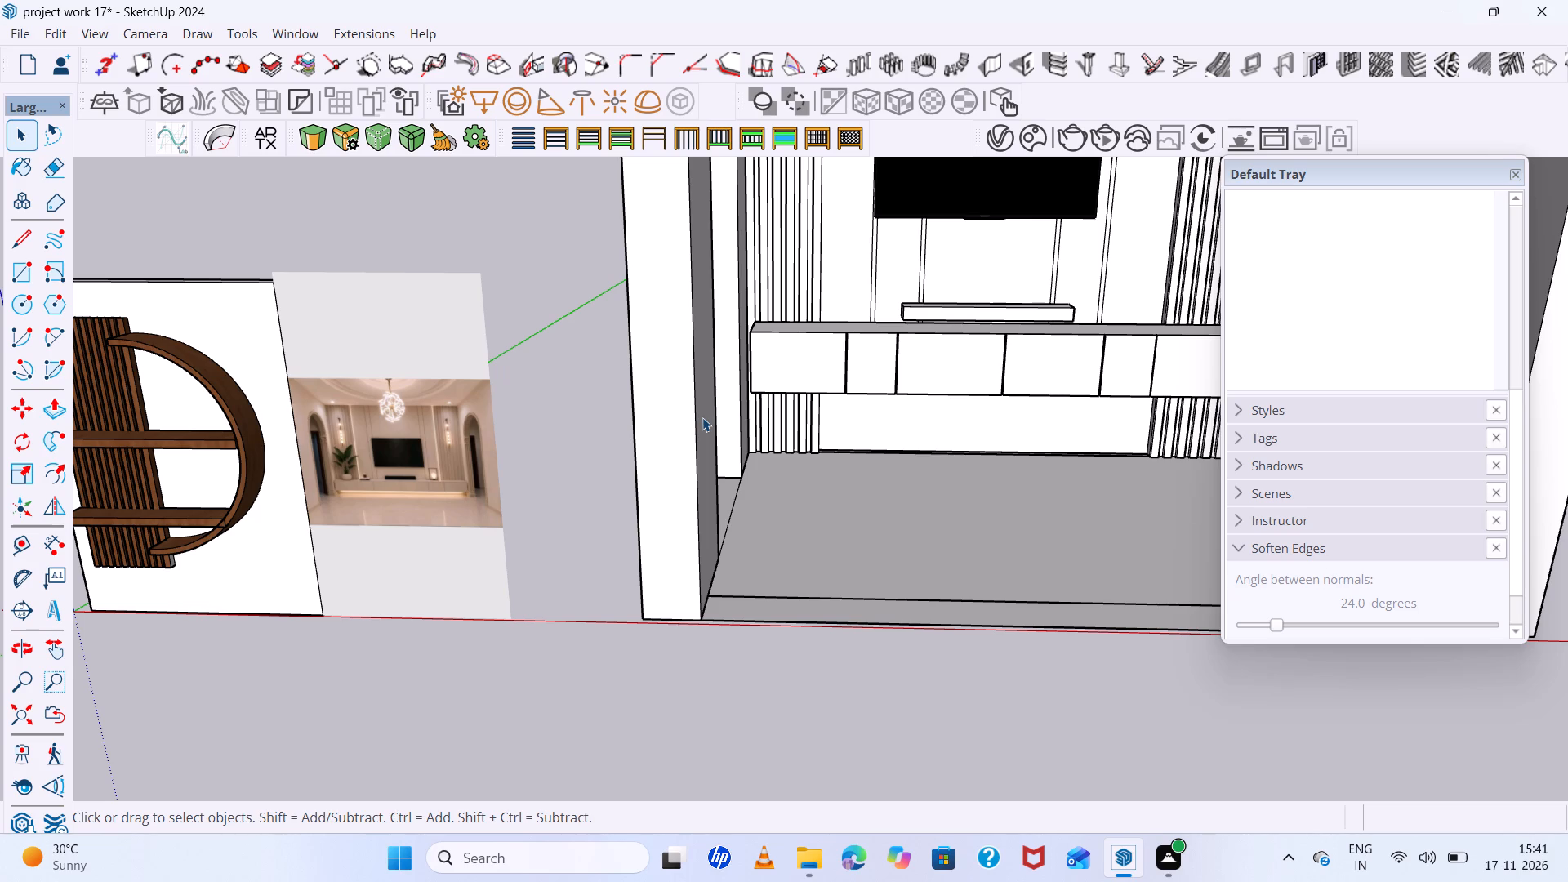
Copy the vertical front corner edge of the soundbar along its front face to about mid-length.
scroll(702, 417, up, 6)
scroll(702, 417, down, 6)
scroll(910, 344, up, 14)
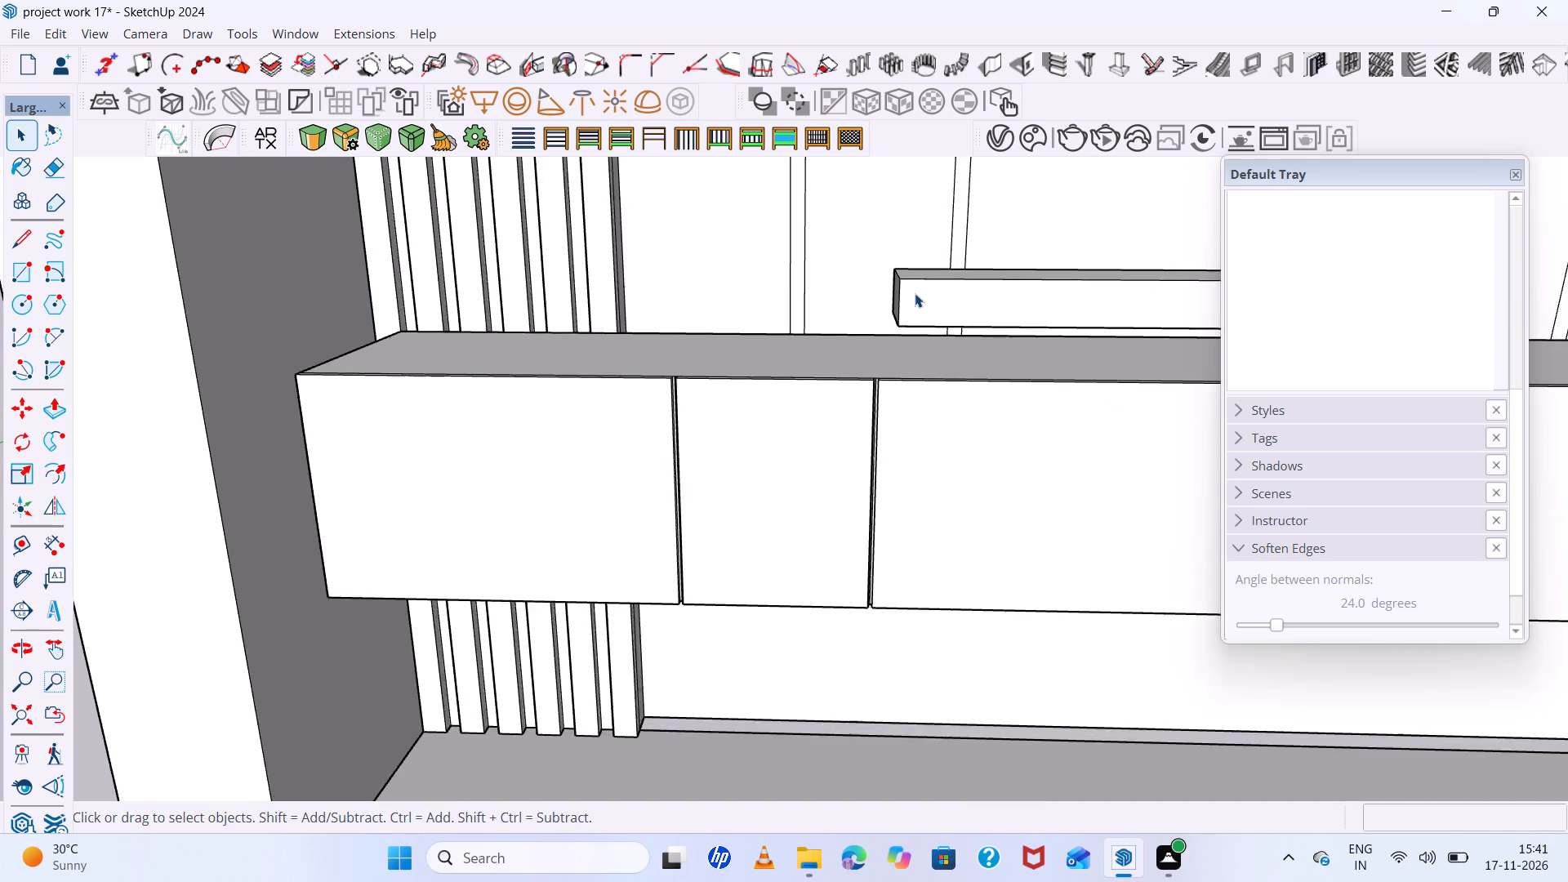
scroll(915, 293, up, 3)
middle_drag(896, 294, 969, 339)
click(875, 287)
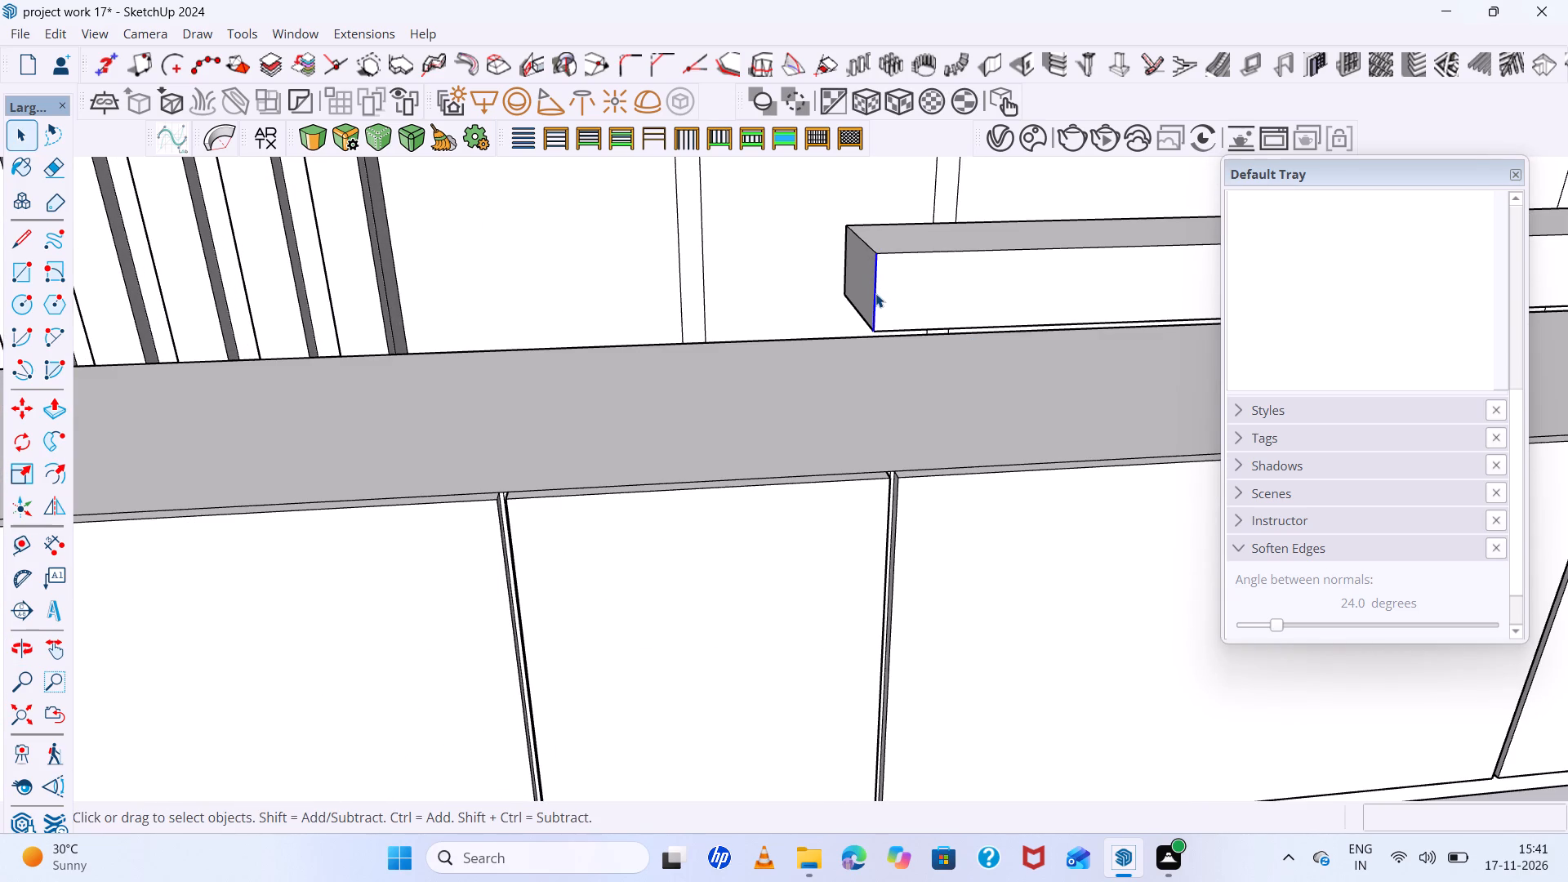
key(m)
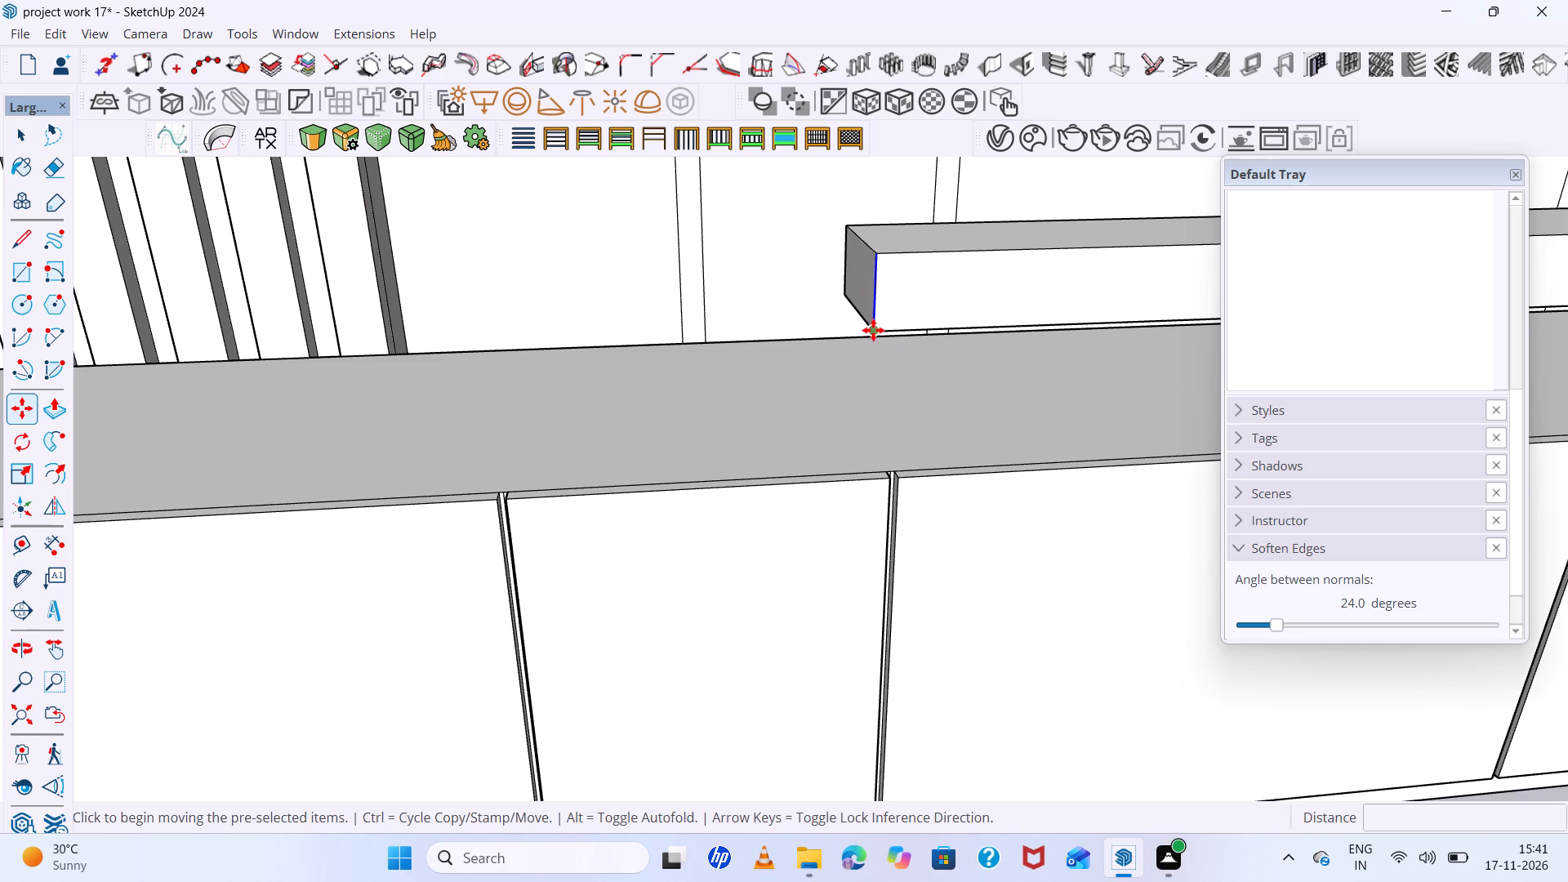
click(873, 330)
scroll(876, 331, down, 11)
scroll(948, 312, up, 5)
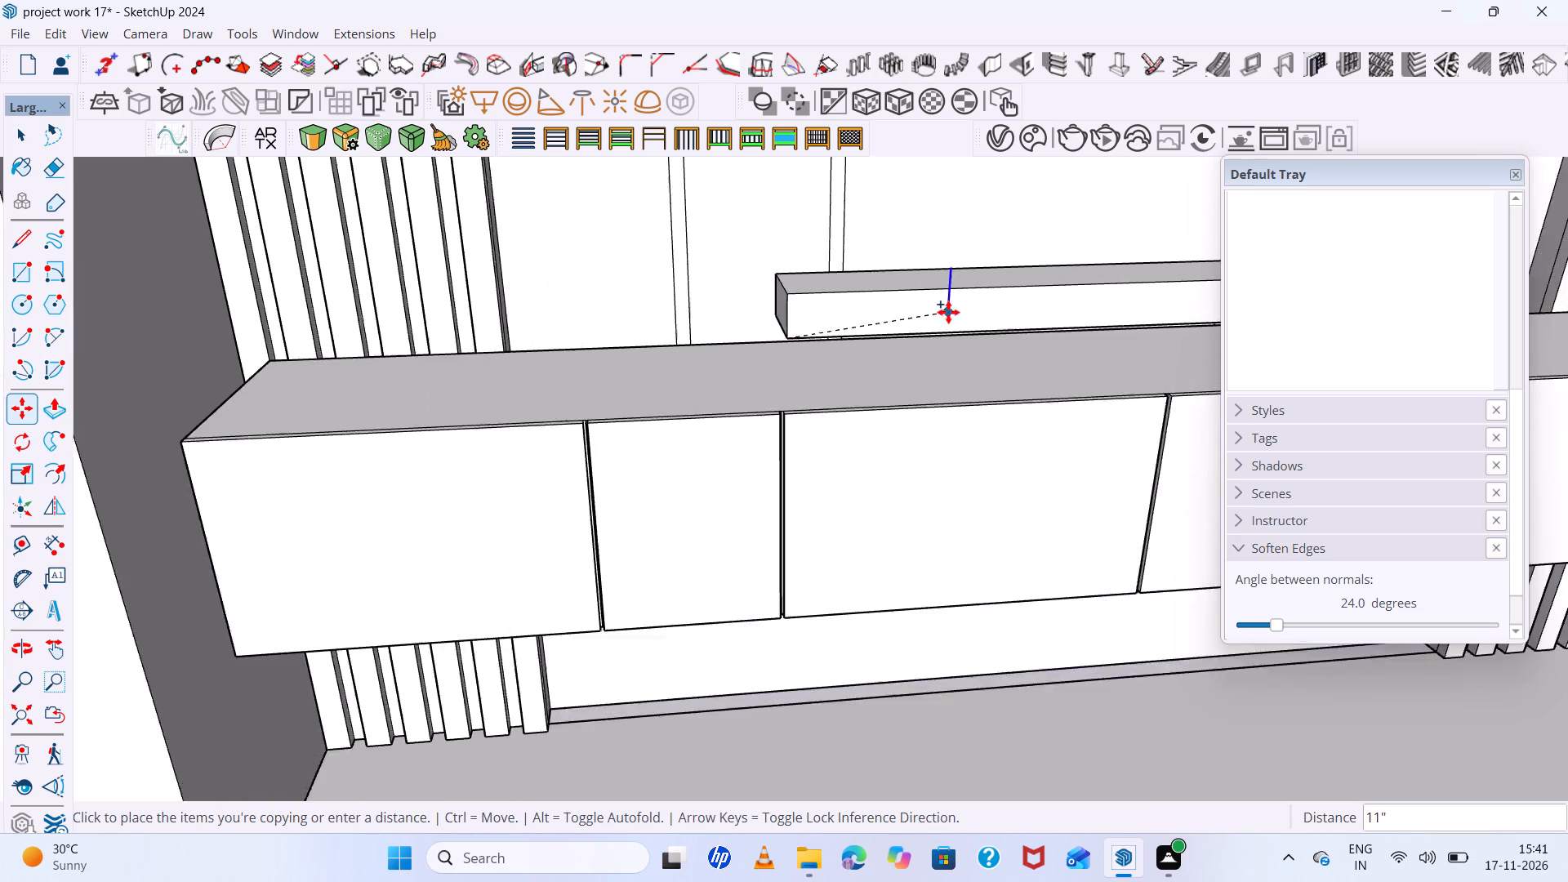
scroll(948, 312, up, 1)
click(1050, 327)
Move the copied vertical edge about 3" along the red axis on the soundbar's front face.
scroll(865, 300, down, 3)
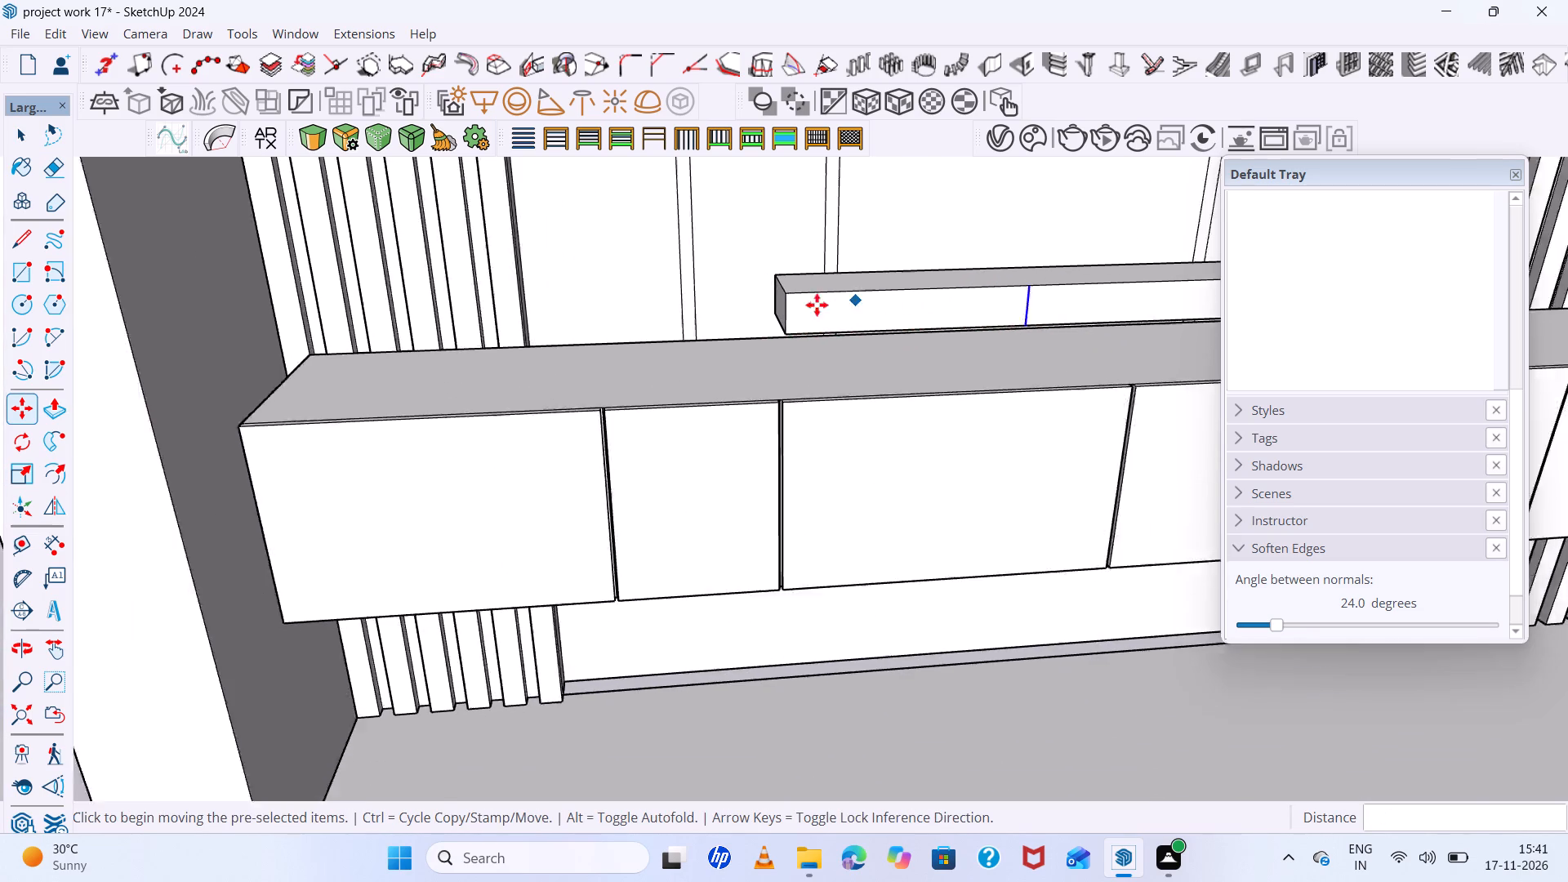
scroll(817, 305, down, 13)
middle_drag(866, 312, 866, 300)
scroll(902, 281, up, 5)
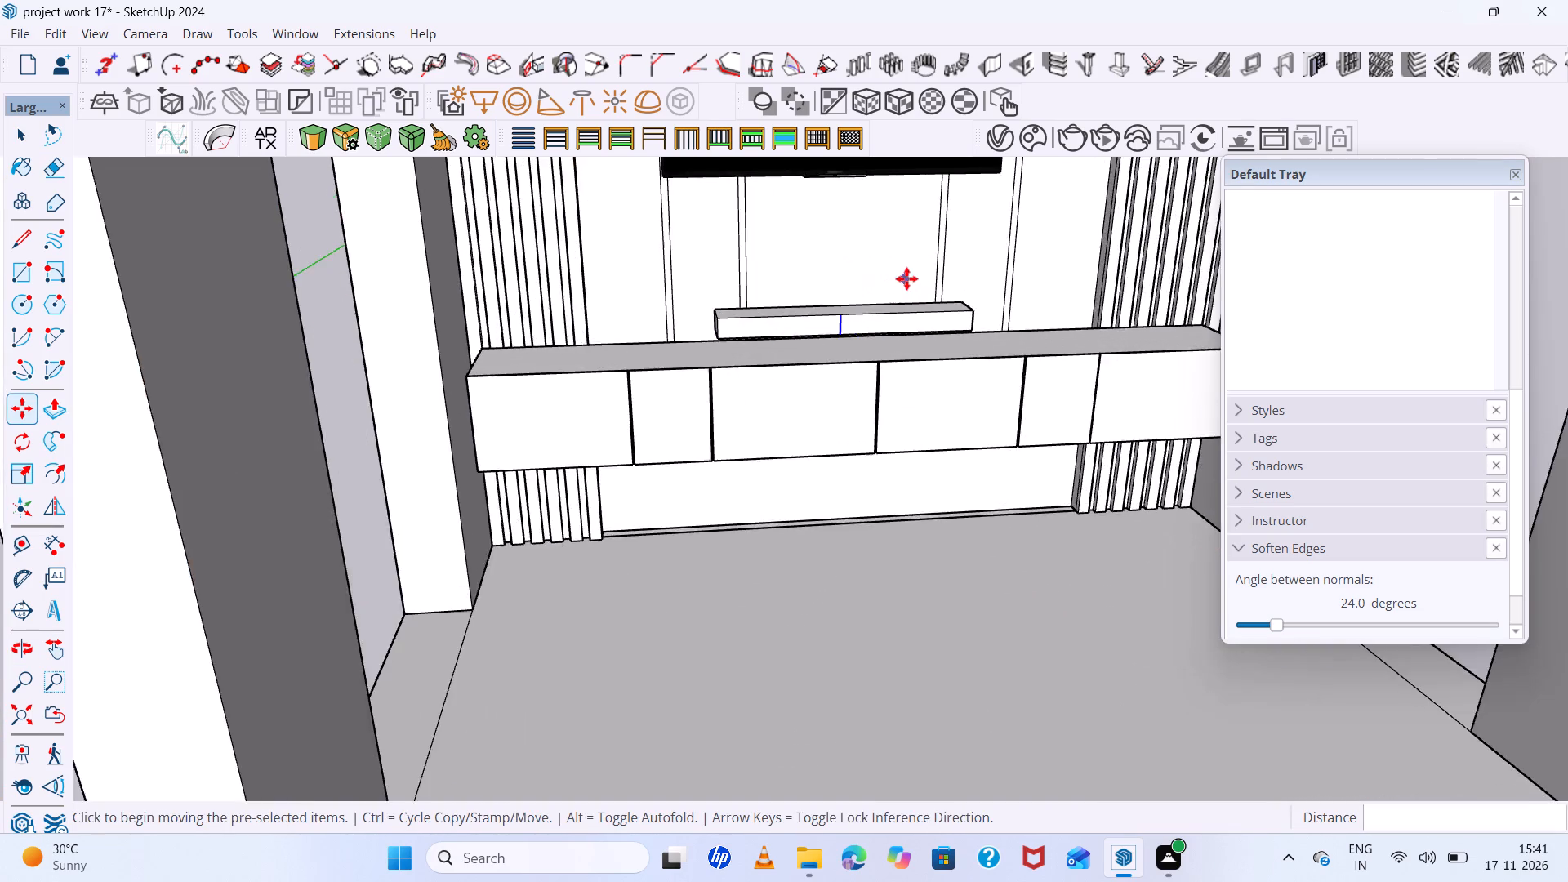
scroll(906, 278, up, 6)
scroll(844, 330, up, 5)
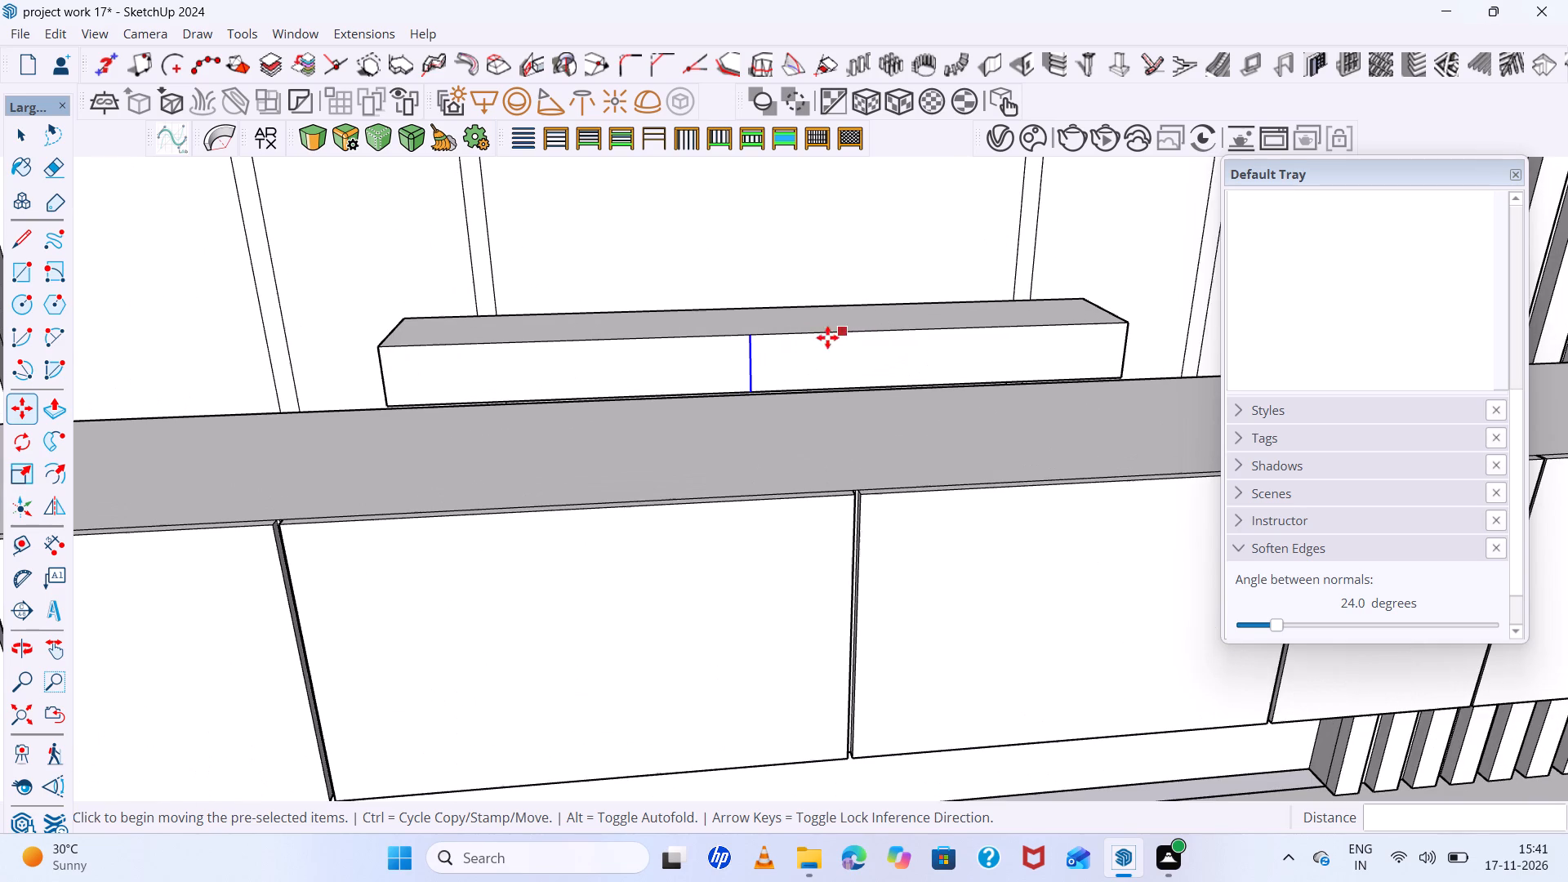
scroll(750, 393, up, 4)
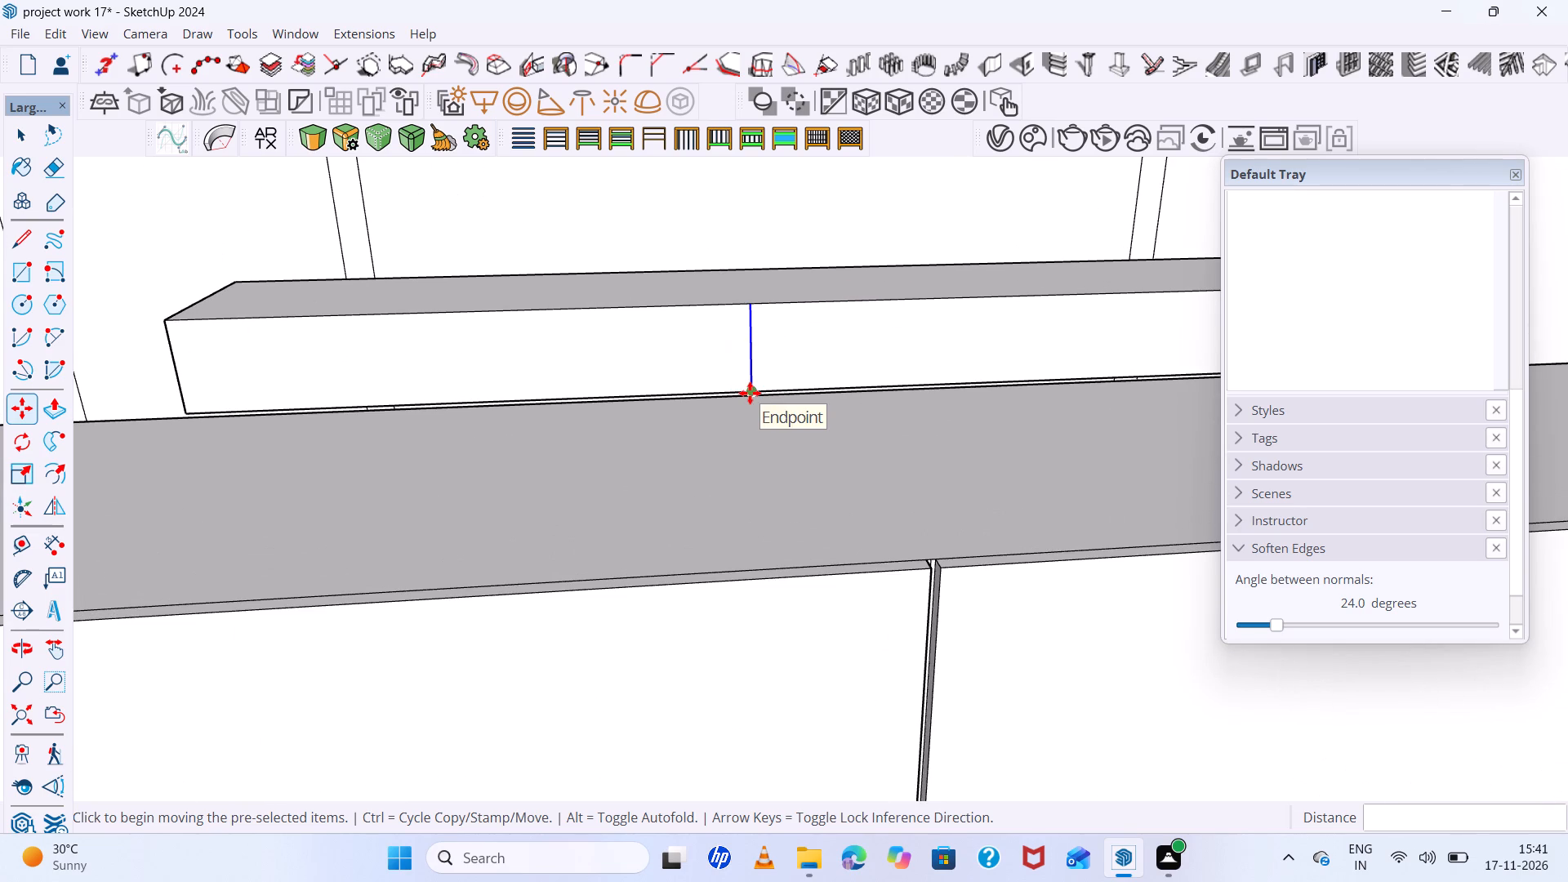
click(749, 390)
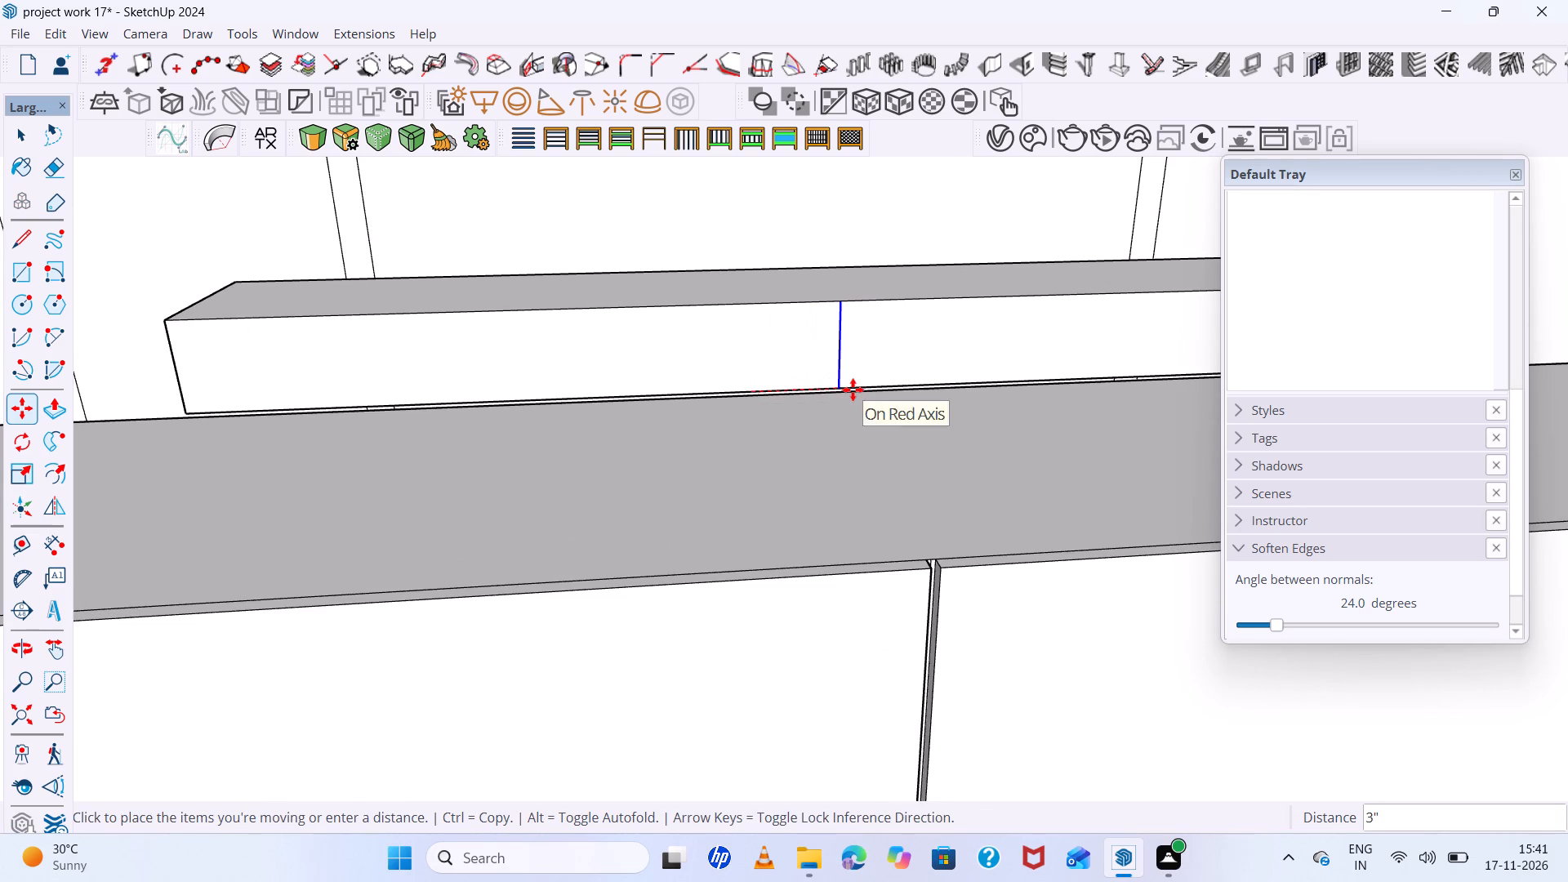
click(849, 389)
scroll(788, 367, down, 11)
middle_click(785, 367)
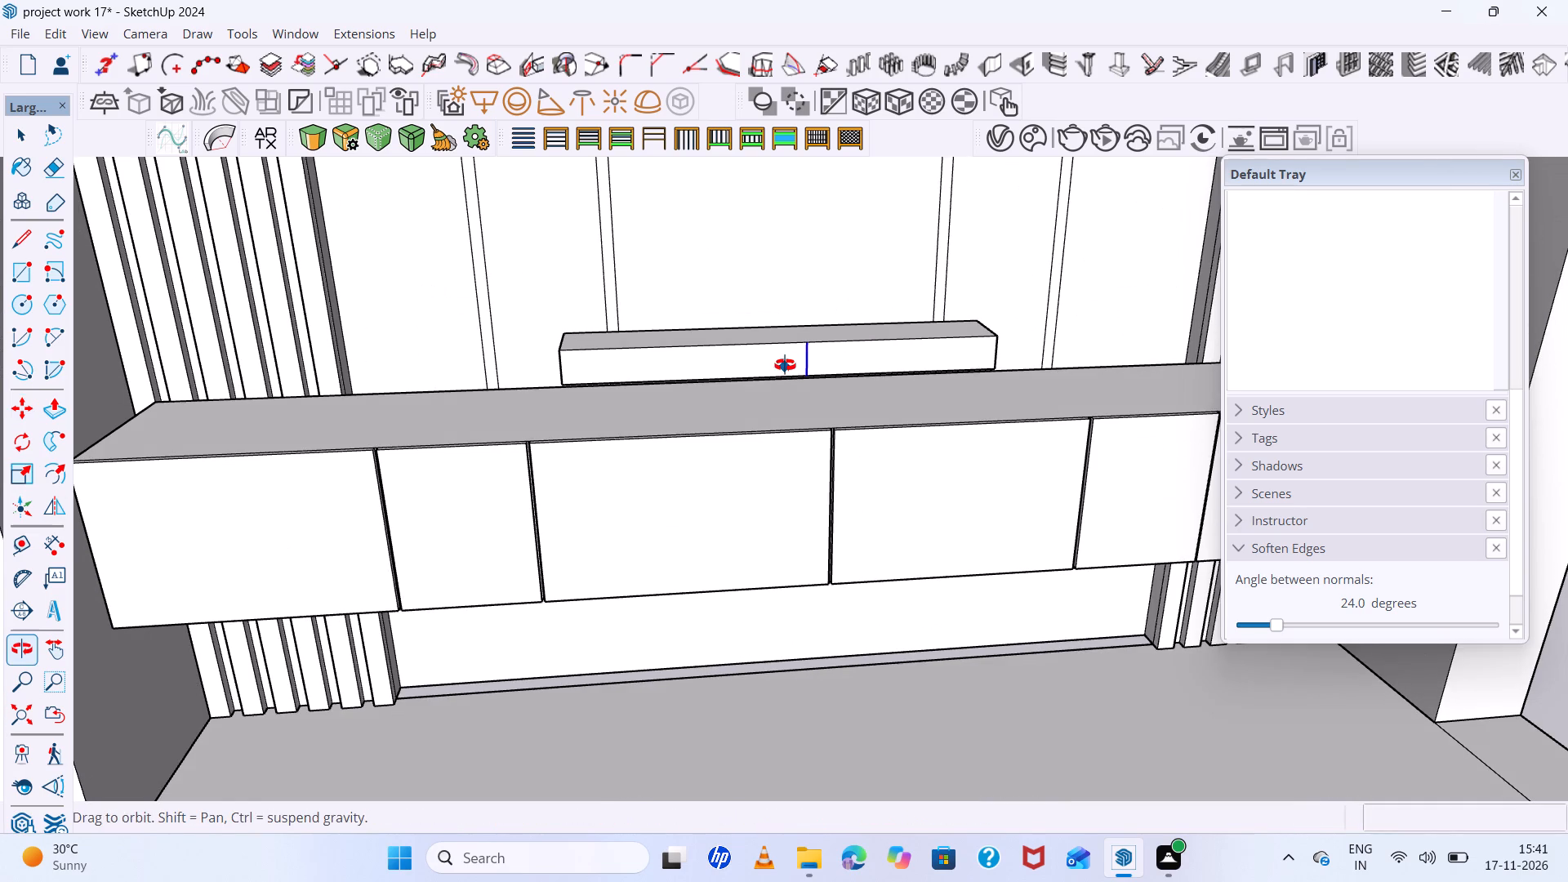
key(space)
scroll(785, 365, down, 8)
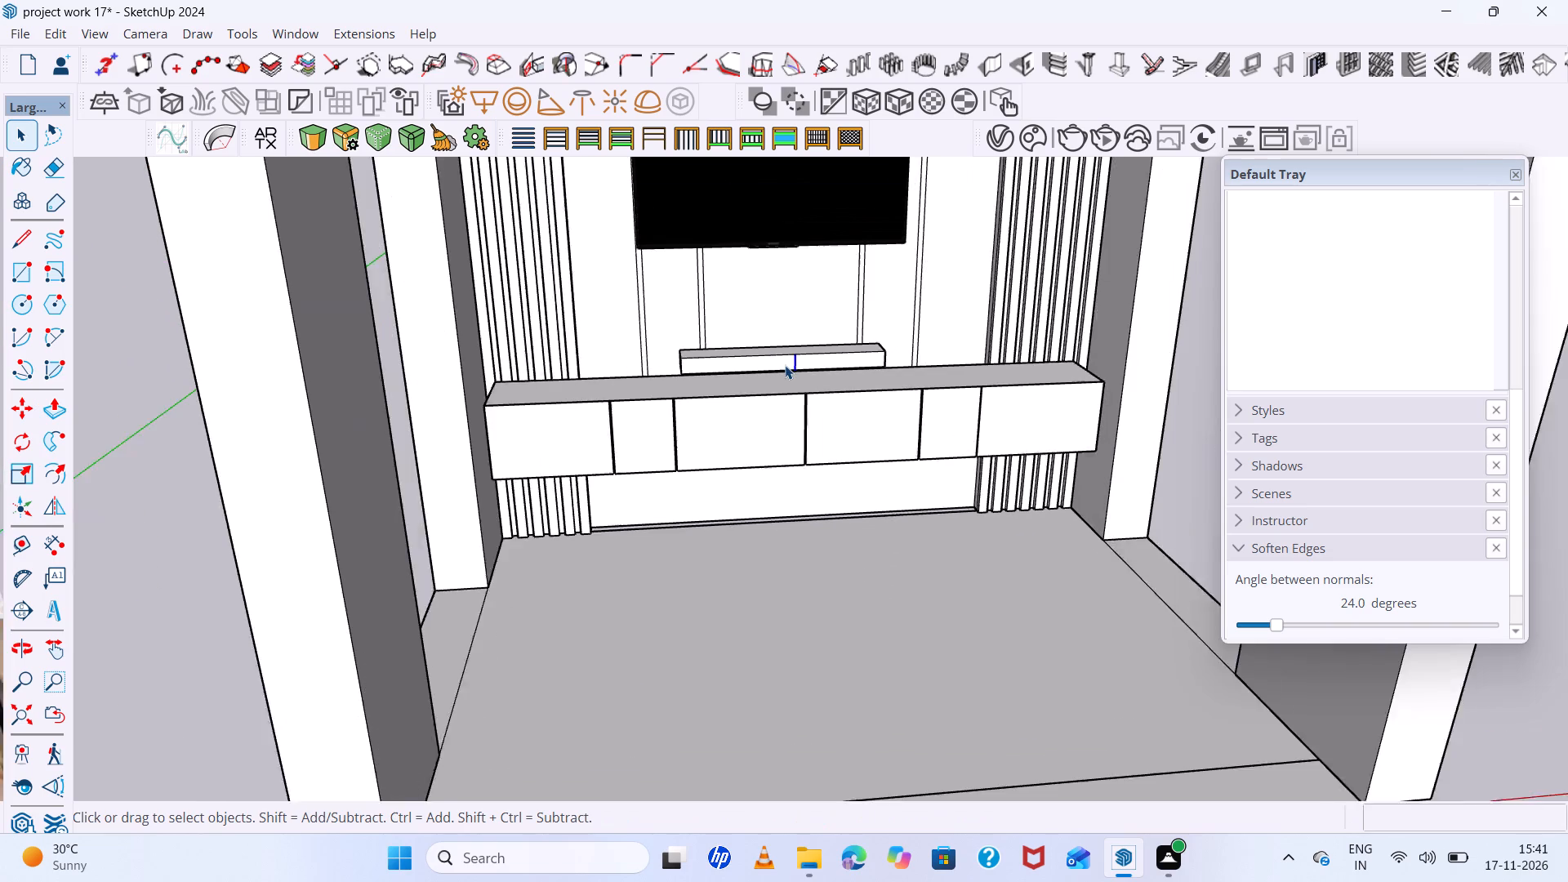
scroll(785, 365, down, 1)
middle_click(784, 365)
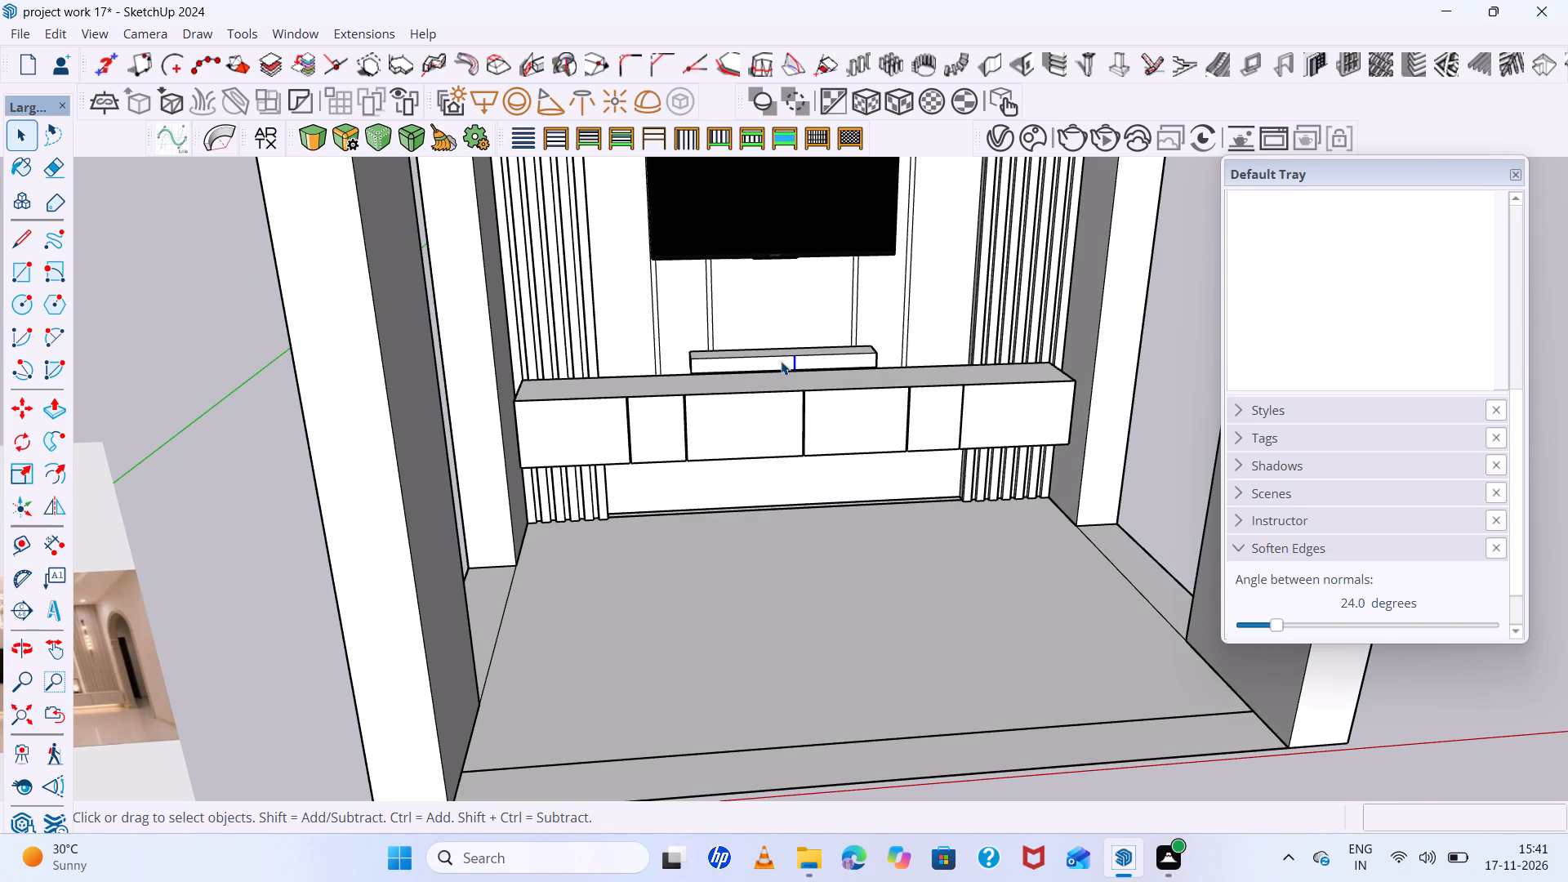
Move the vertical edge on the soundbar's front face back about 3" along the red axis, to the face's middle.
scroll(781, 361, down, 4)
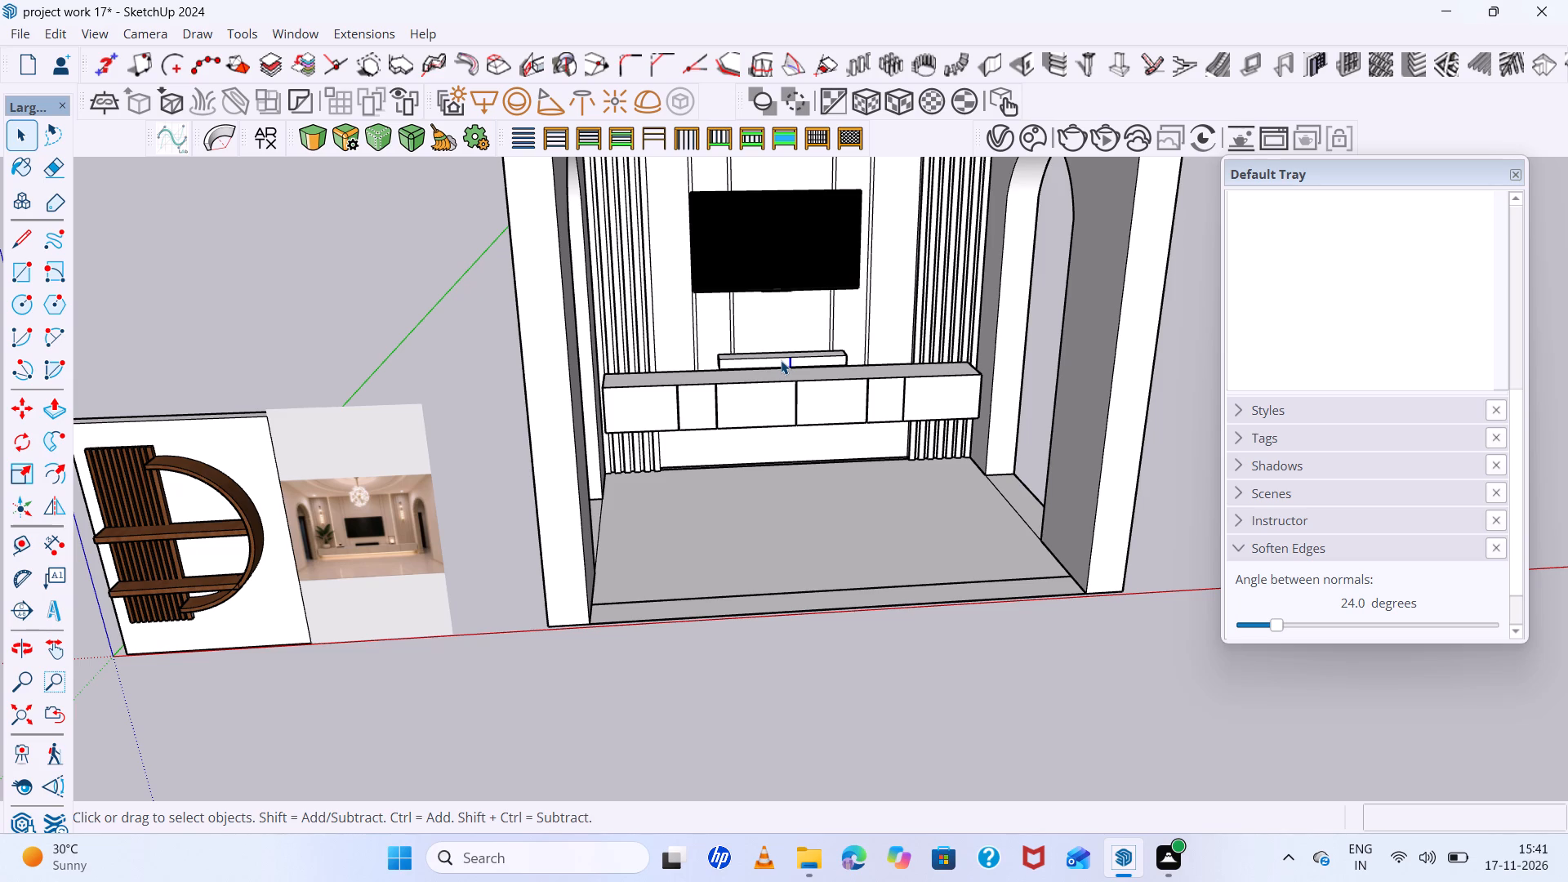
scroll(781, 359, up, 5)
scroll(781, 359, down, 5)
scroll(805, 361, up, 4)
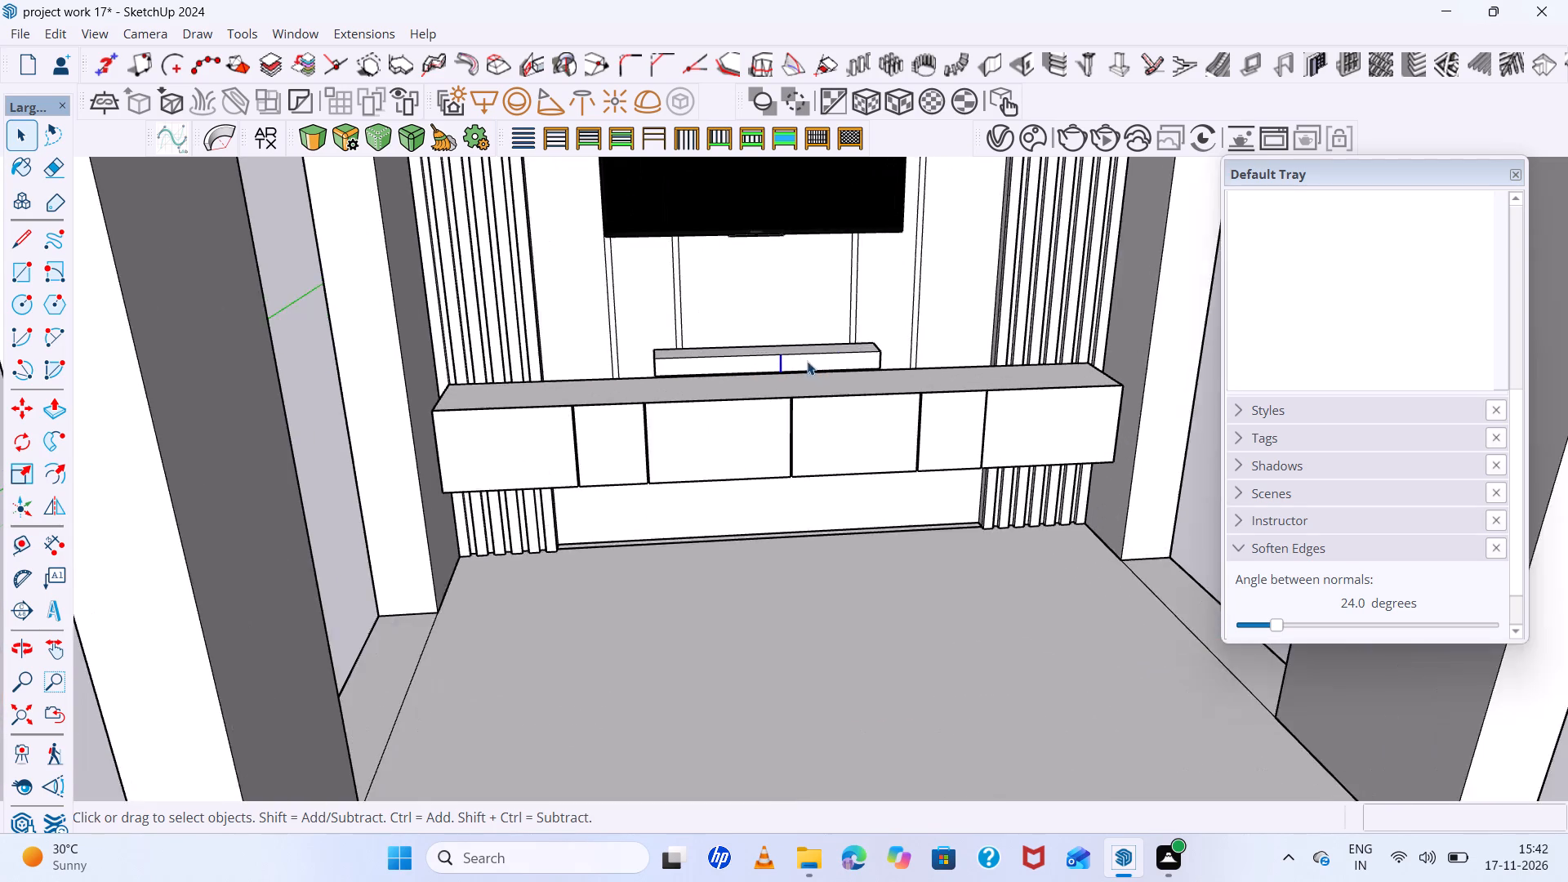
scroll(807, 361, up, 6)
click(772, 366)
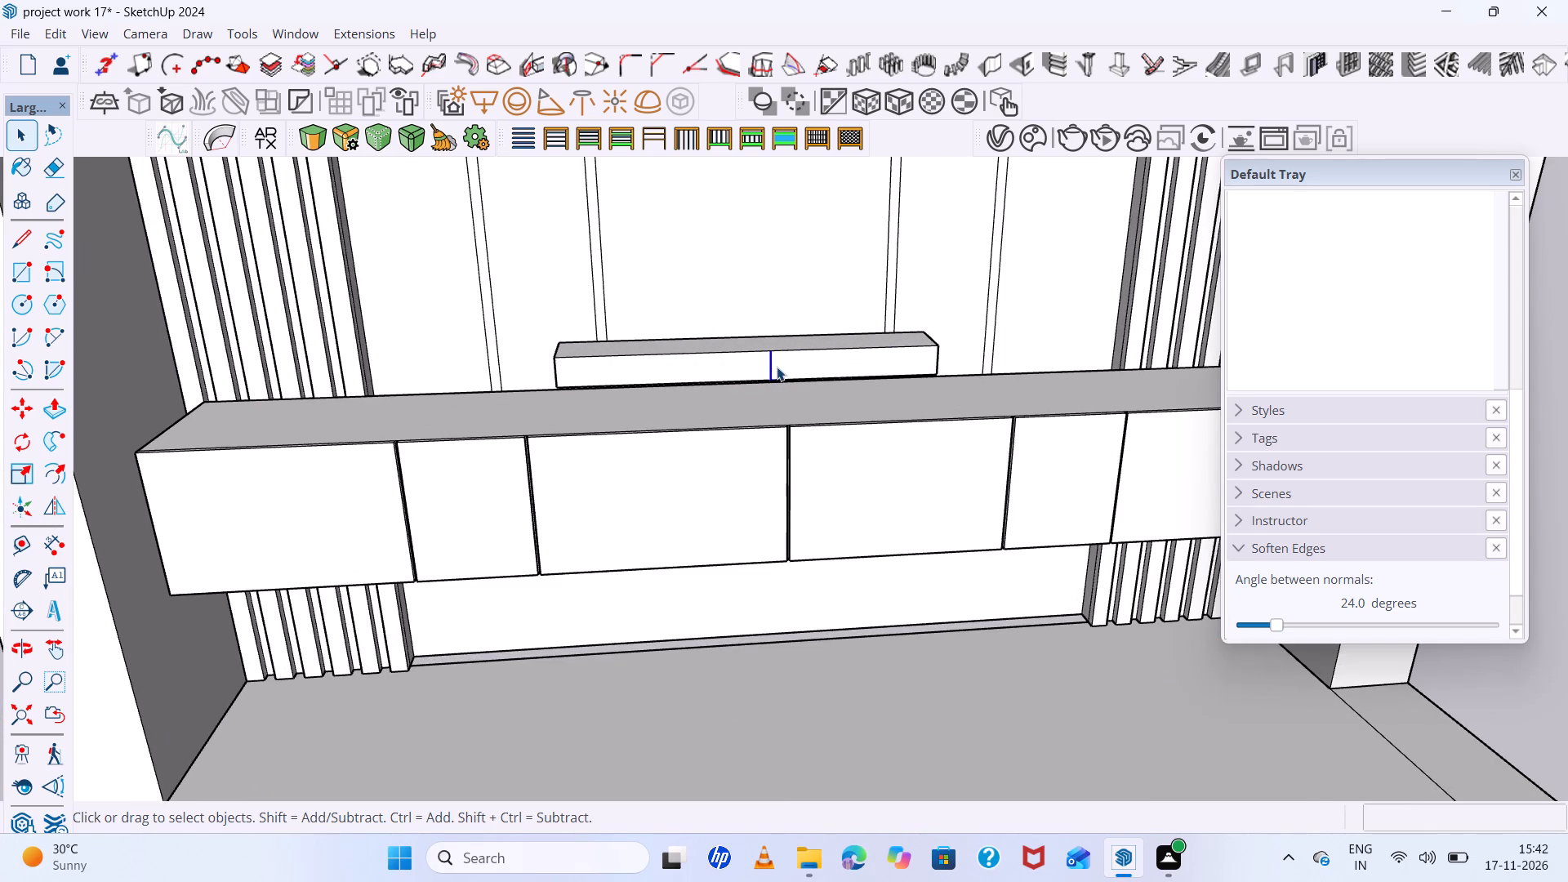
key(m)
click(768, 352)
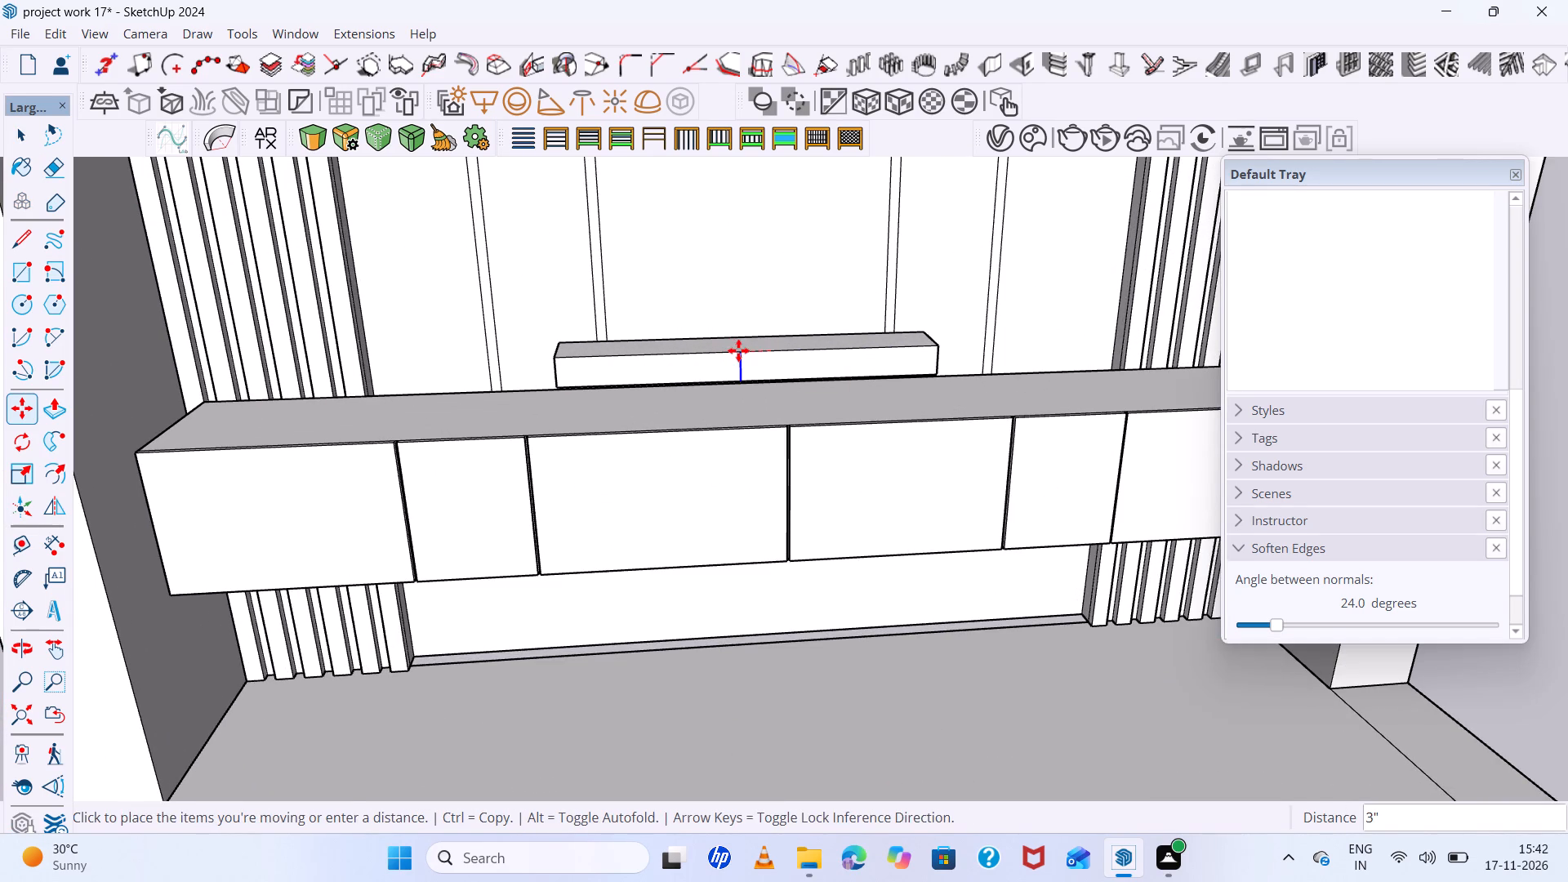
click(738, 350)
scroll(740, 360, down, 5)
middle_drag(751, 378, 751, 351)
scroll(751, 350, up, 5)
key(space)
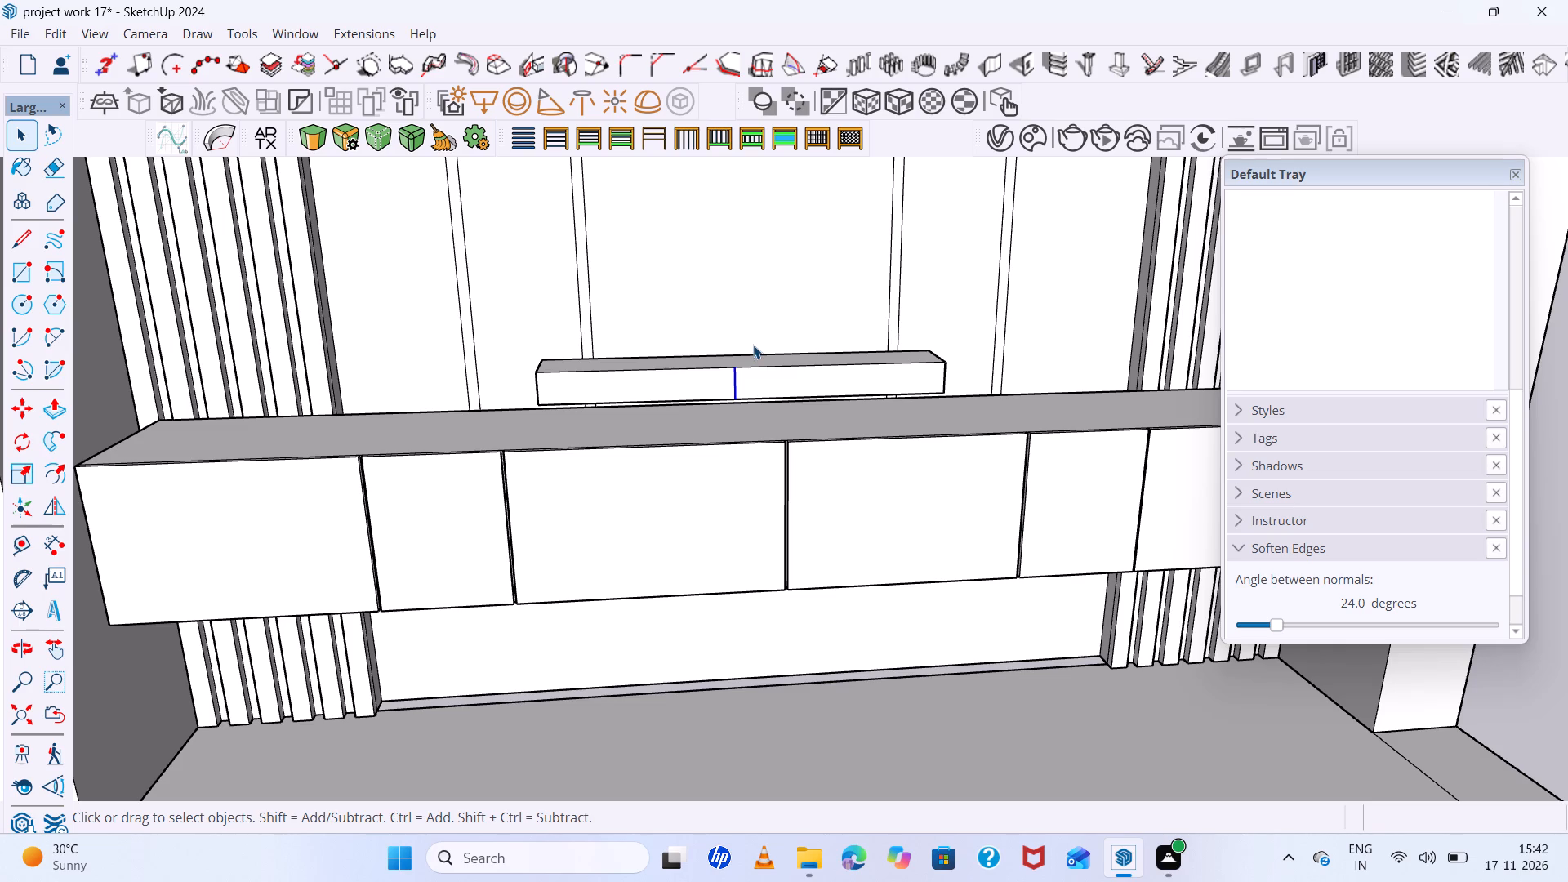
Examine the soundbar's mid-length edge up close and compare the soundbar with the one in the reference photo.
scroll(753, 345, up, 5)
scroll(753, 345, down, 4)
middle_drag(753, 345, 715, 340)
scroll(753, 345, up, 6)
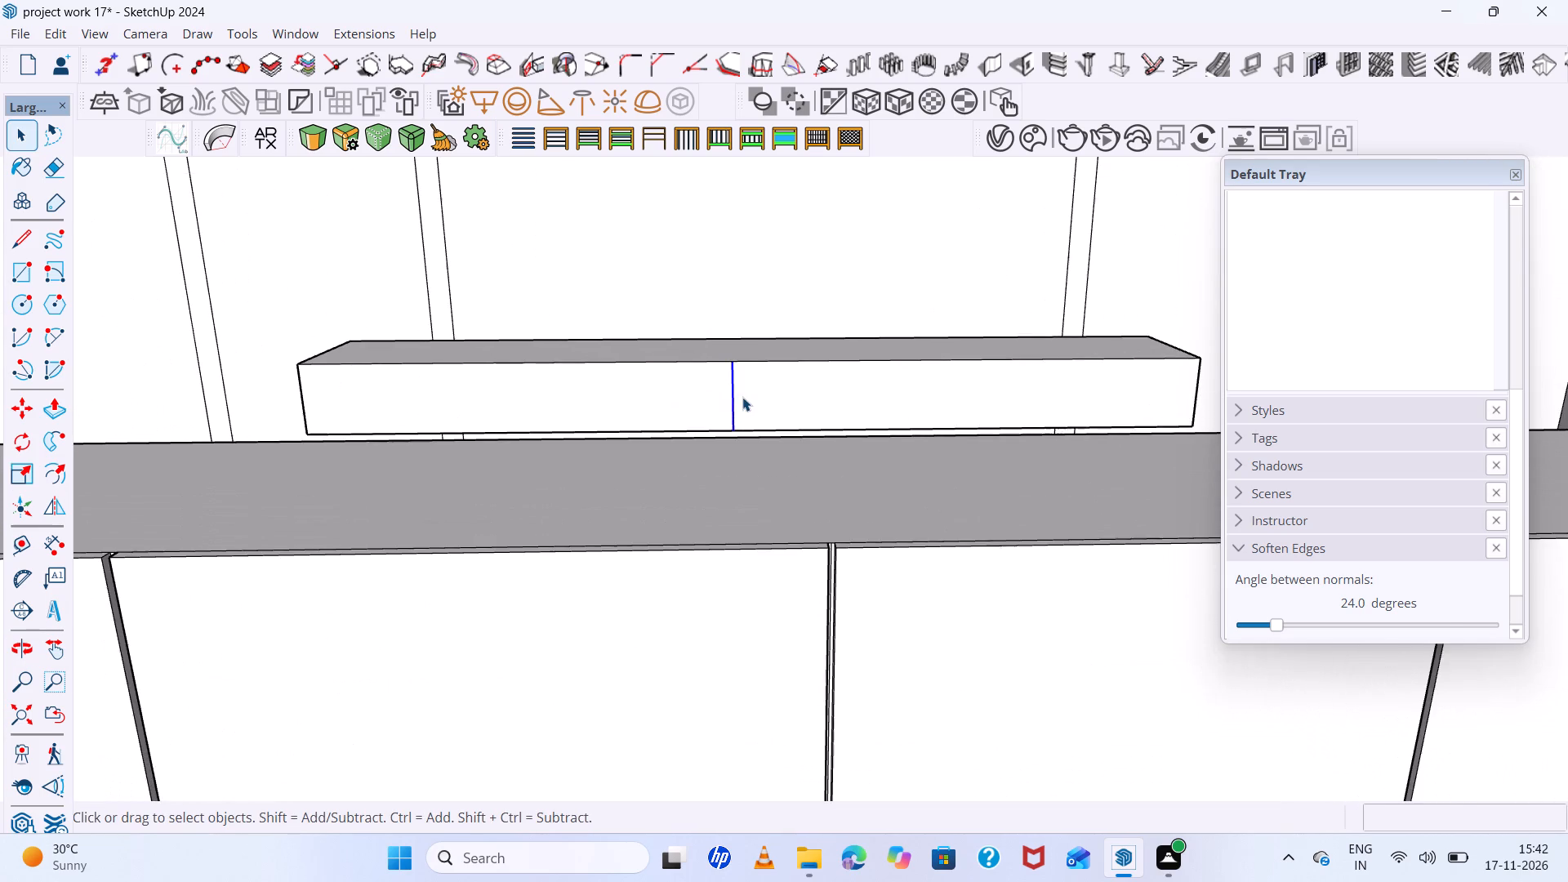
middle_drag(742, 397, 800, 336)
scroll(740, 382, up, 5)
middle_drag(719, 394, 781, 388)
click(718, 414)
scroll(811, 424, down, 6)
middle_drag(811, 424, 813, 487)
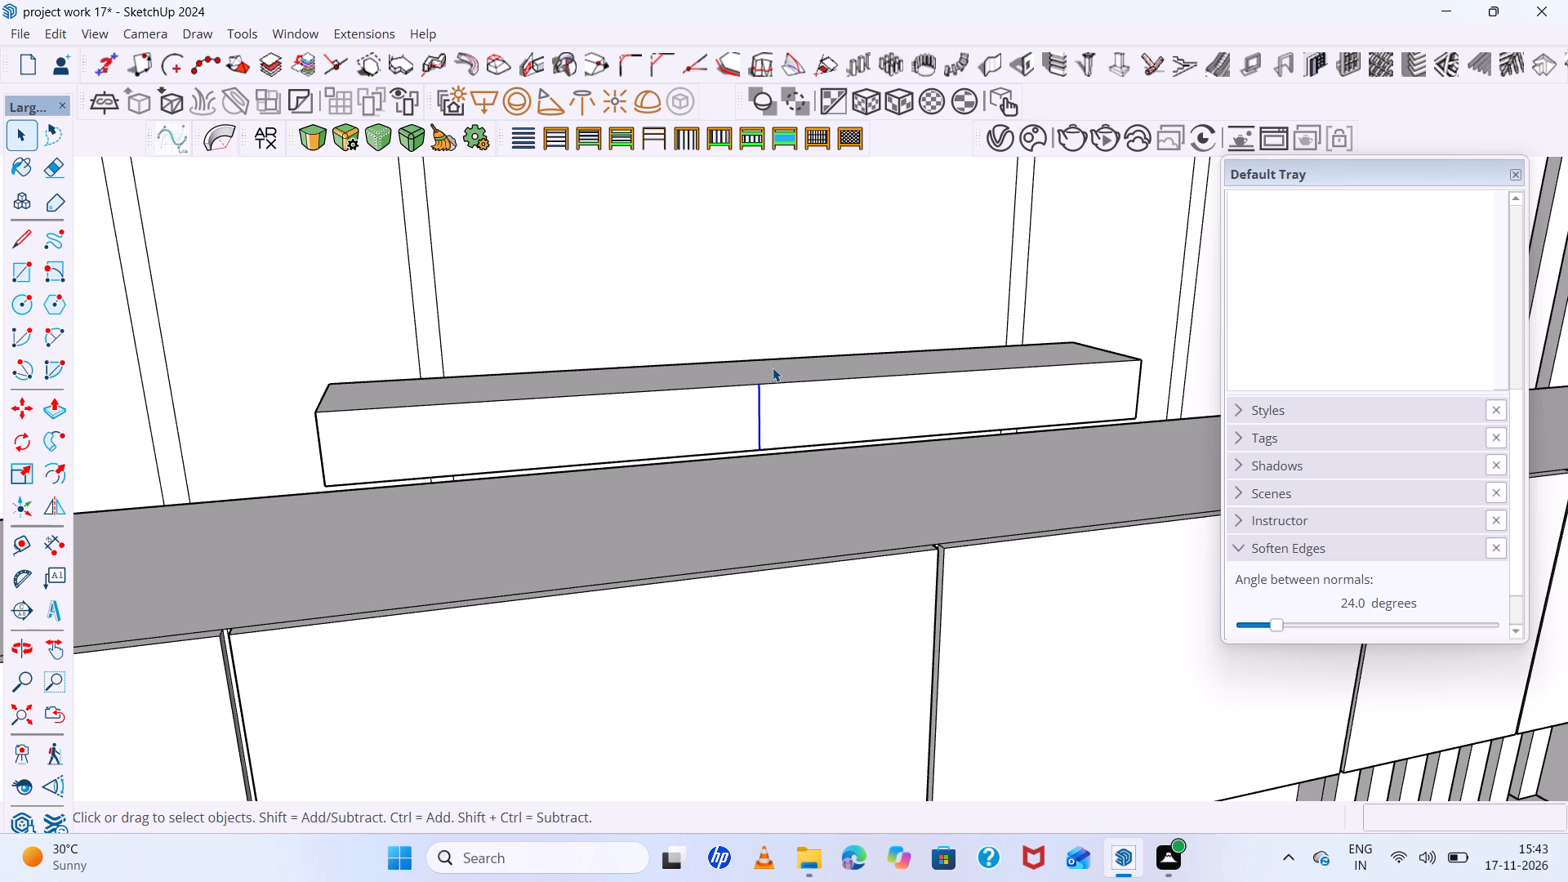
key(m)
scroll(773, 367, down, 2)
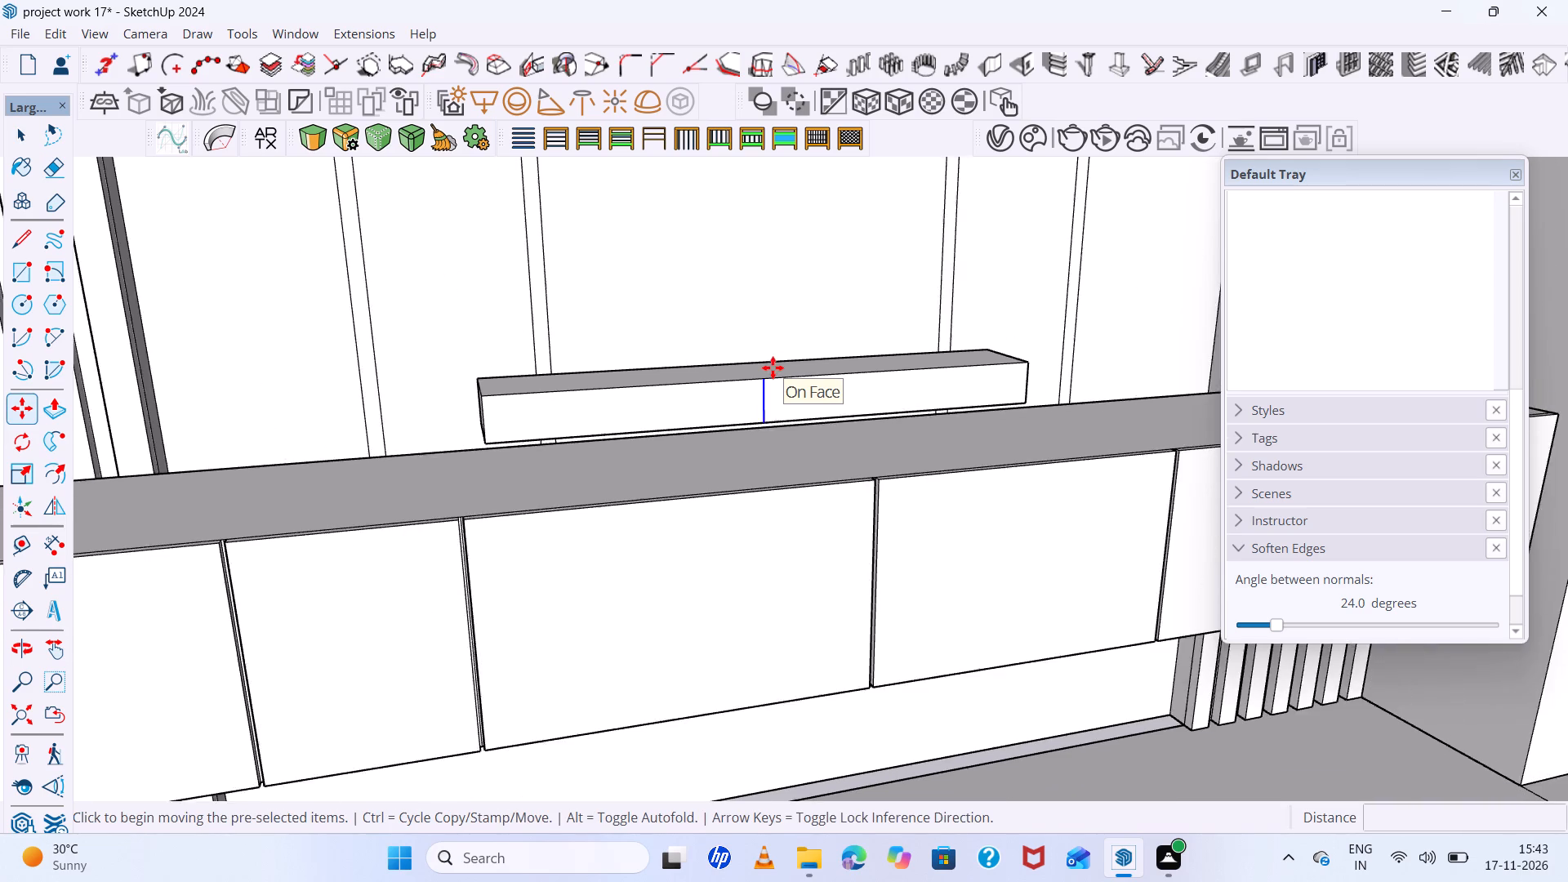
scroll(773, 367, down, 9)
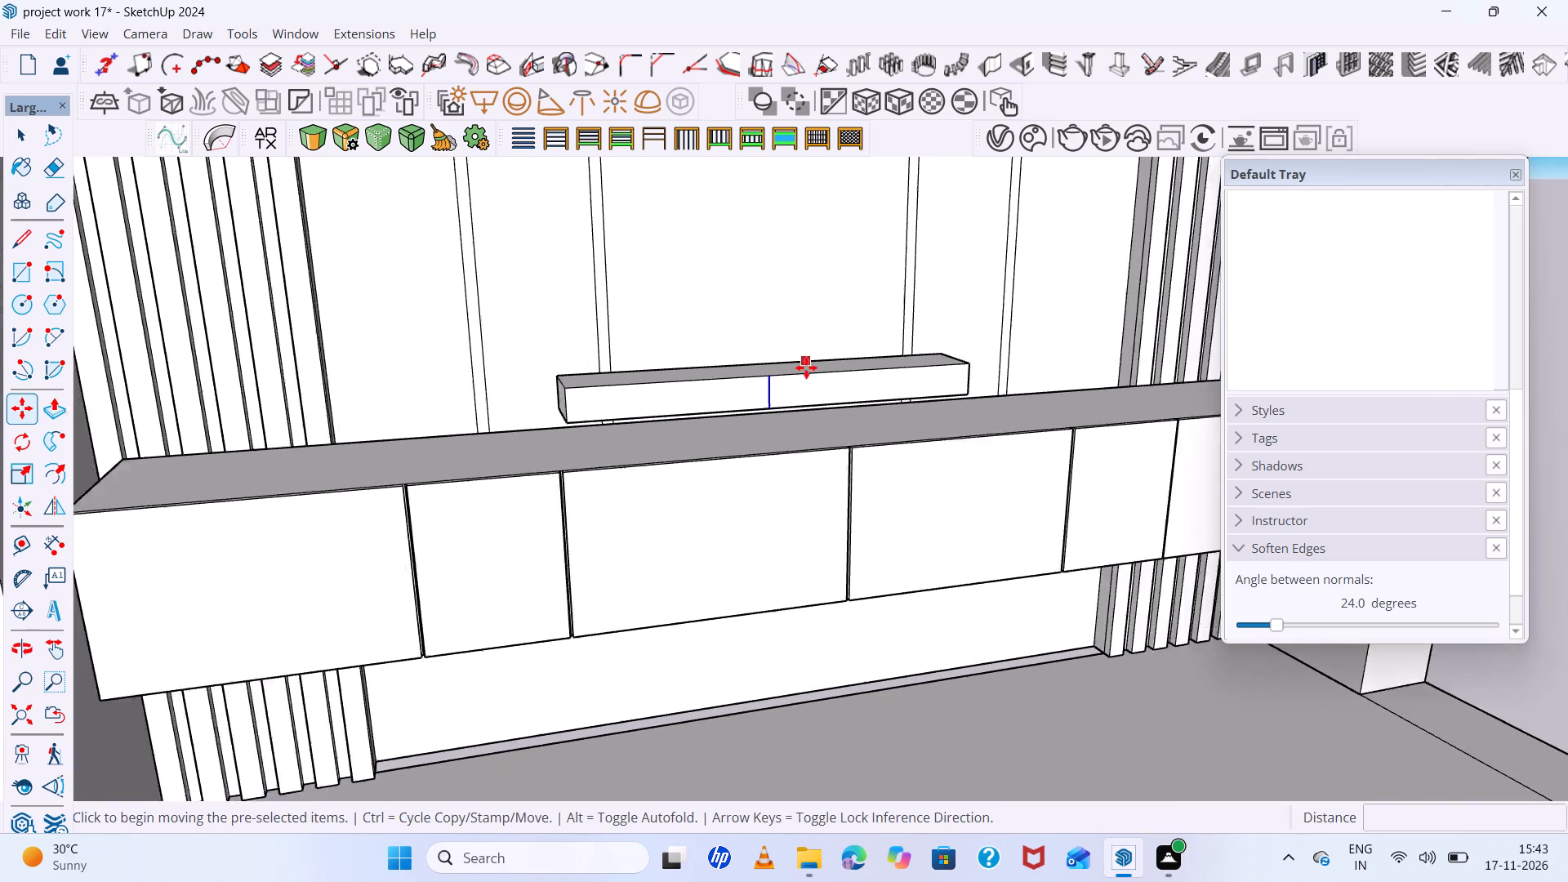
scroll(806, 367, down, 12)
scroll(641, 452, up, 15)
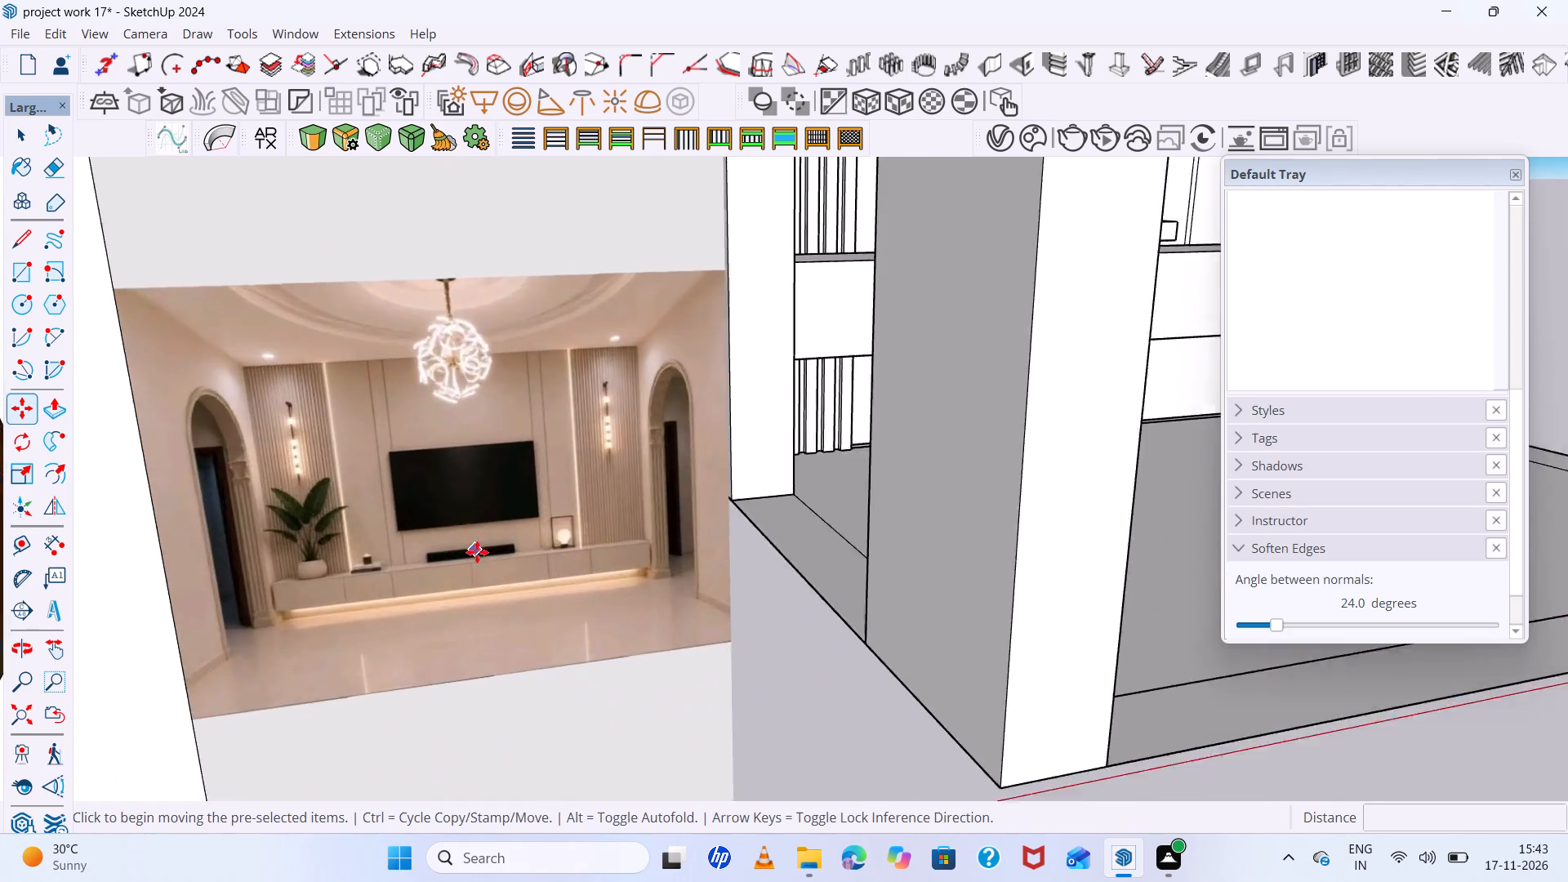
scroll(477, 552, up, 15)
scroll(479, 558, down, 18)
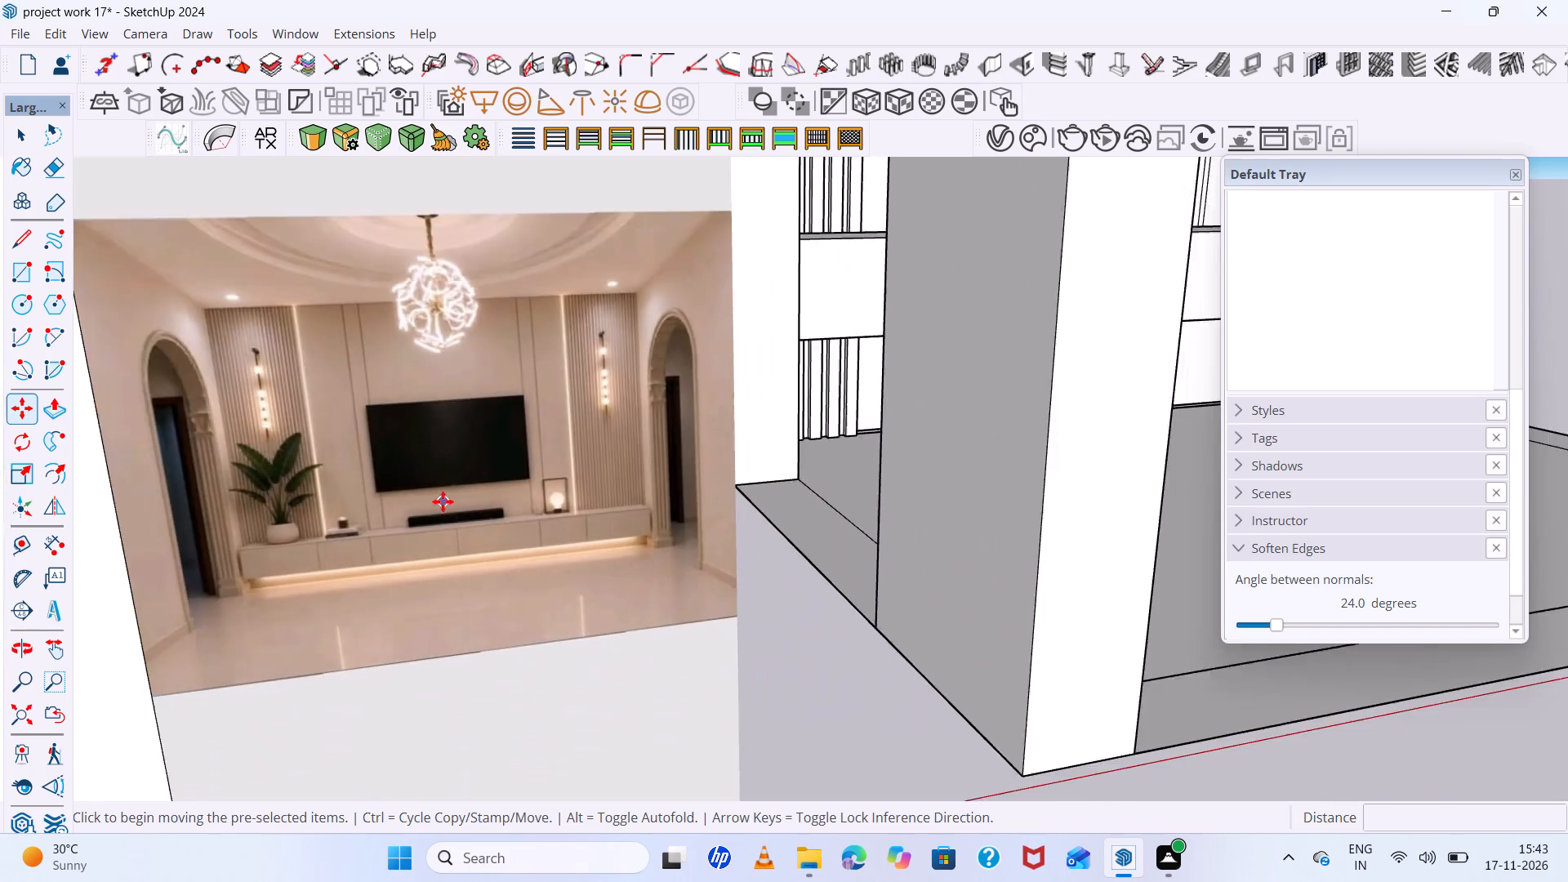
scroll(443, 501, down, 16)
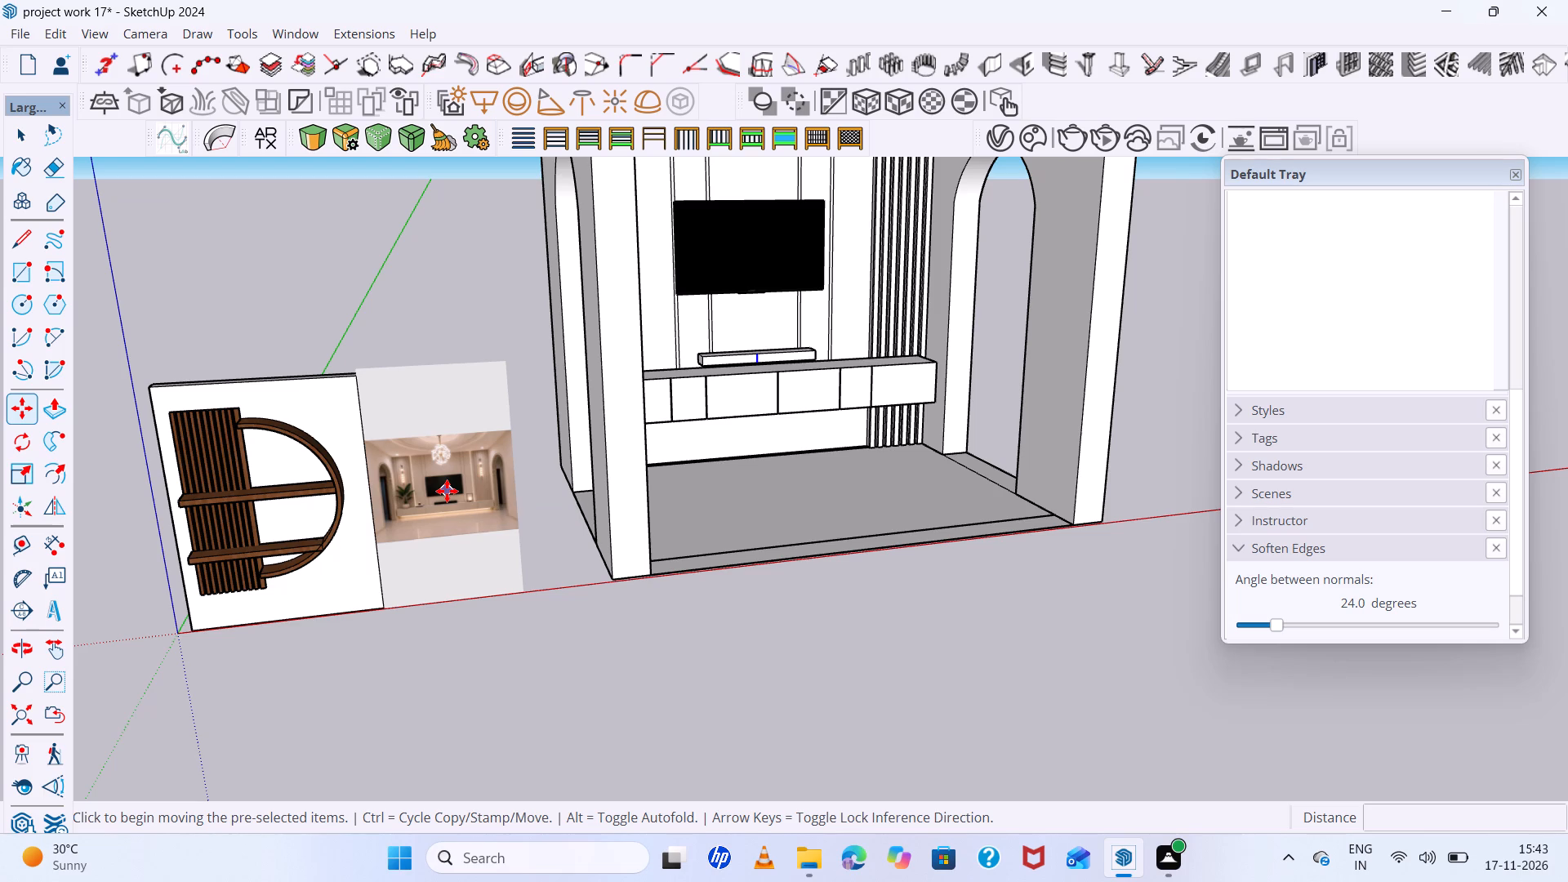
scroll(447, 491, down, 3)
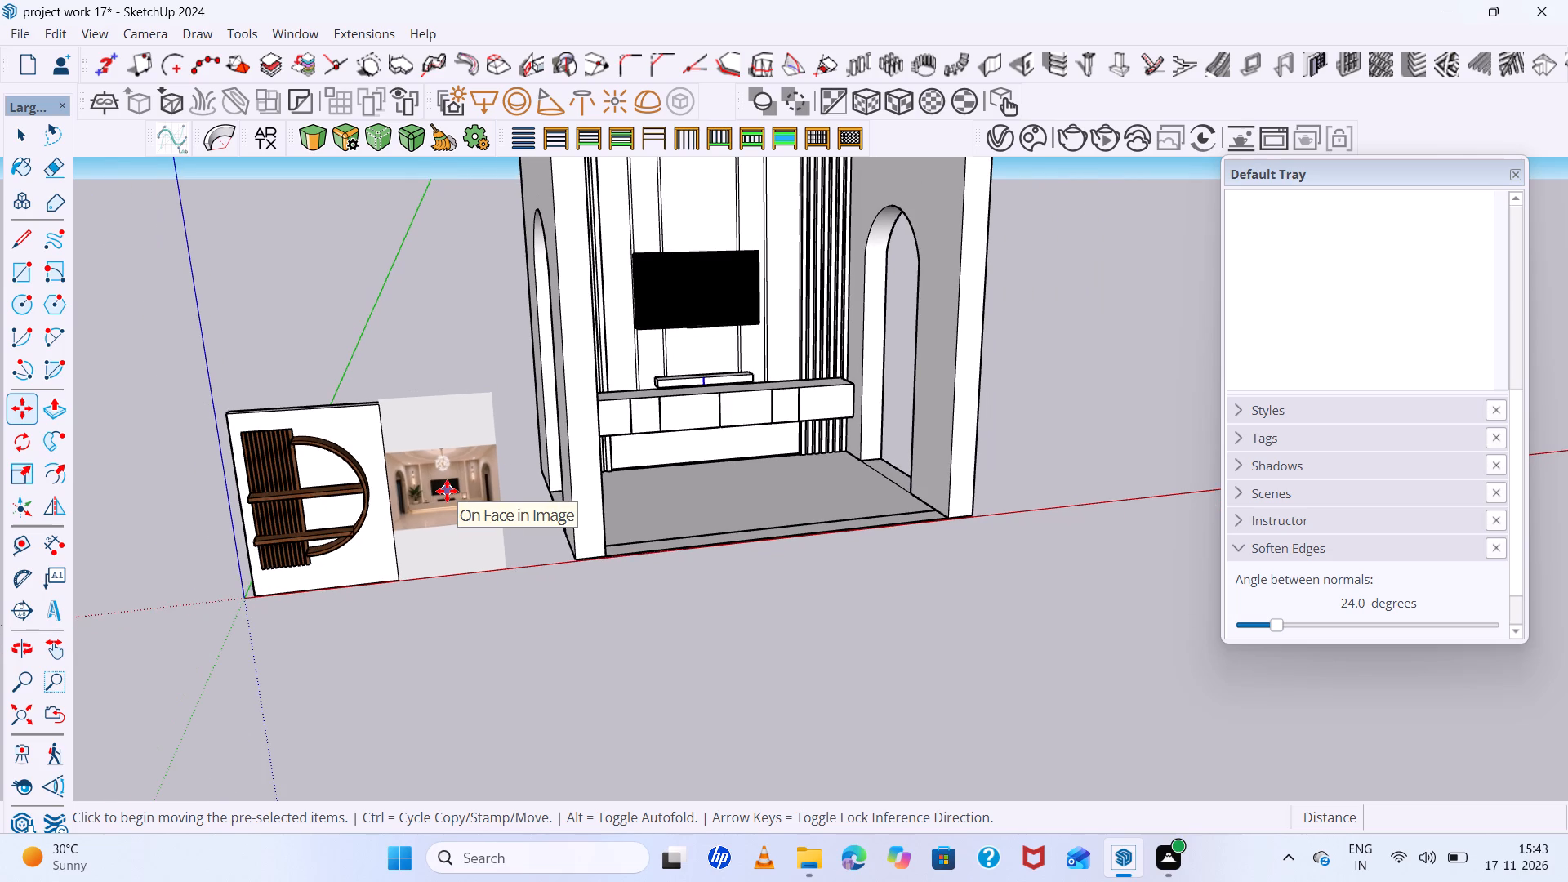
scroll(447, 491, down, 5)
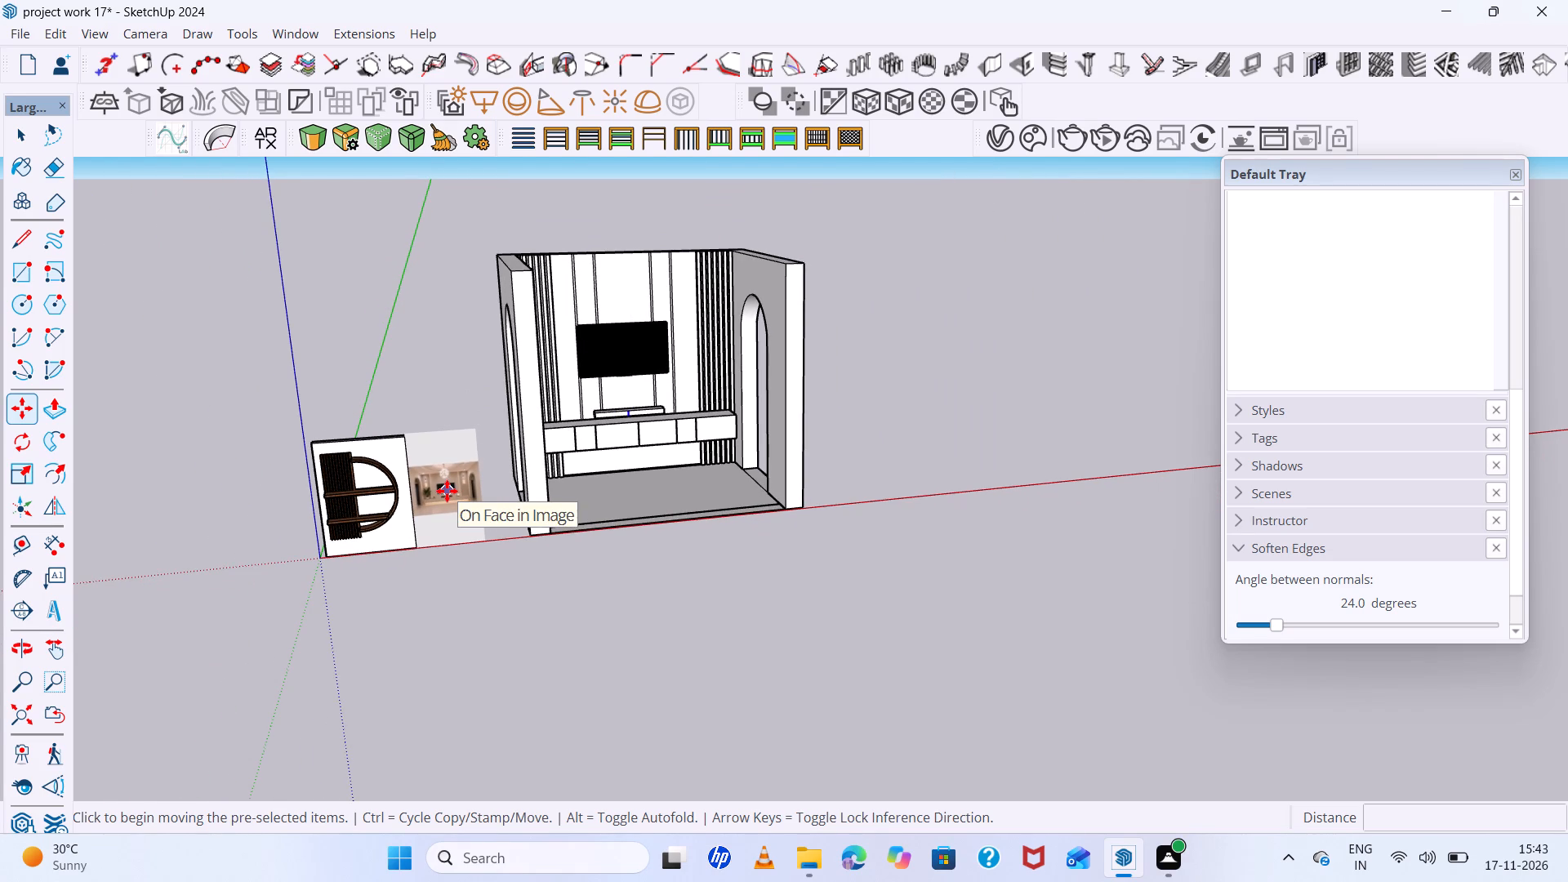
scroll(447, 491, up, 5)
scroll(447, 491, down, 5)
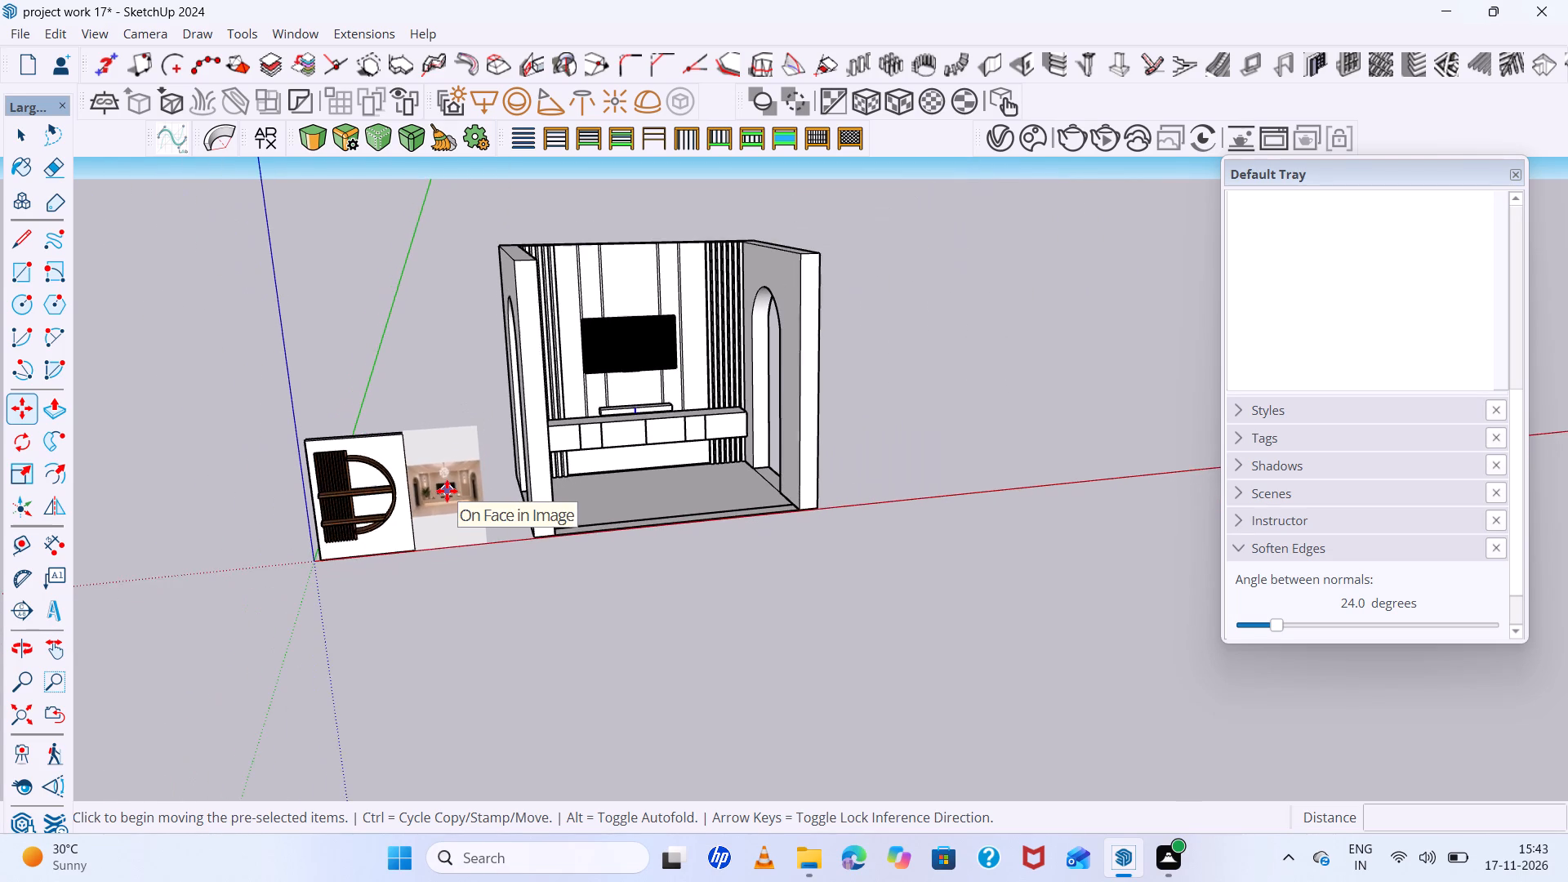
middle_drag(447, 491, 452, 469)
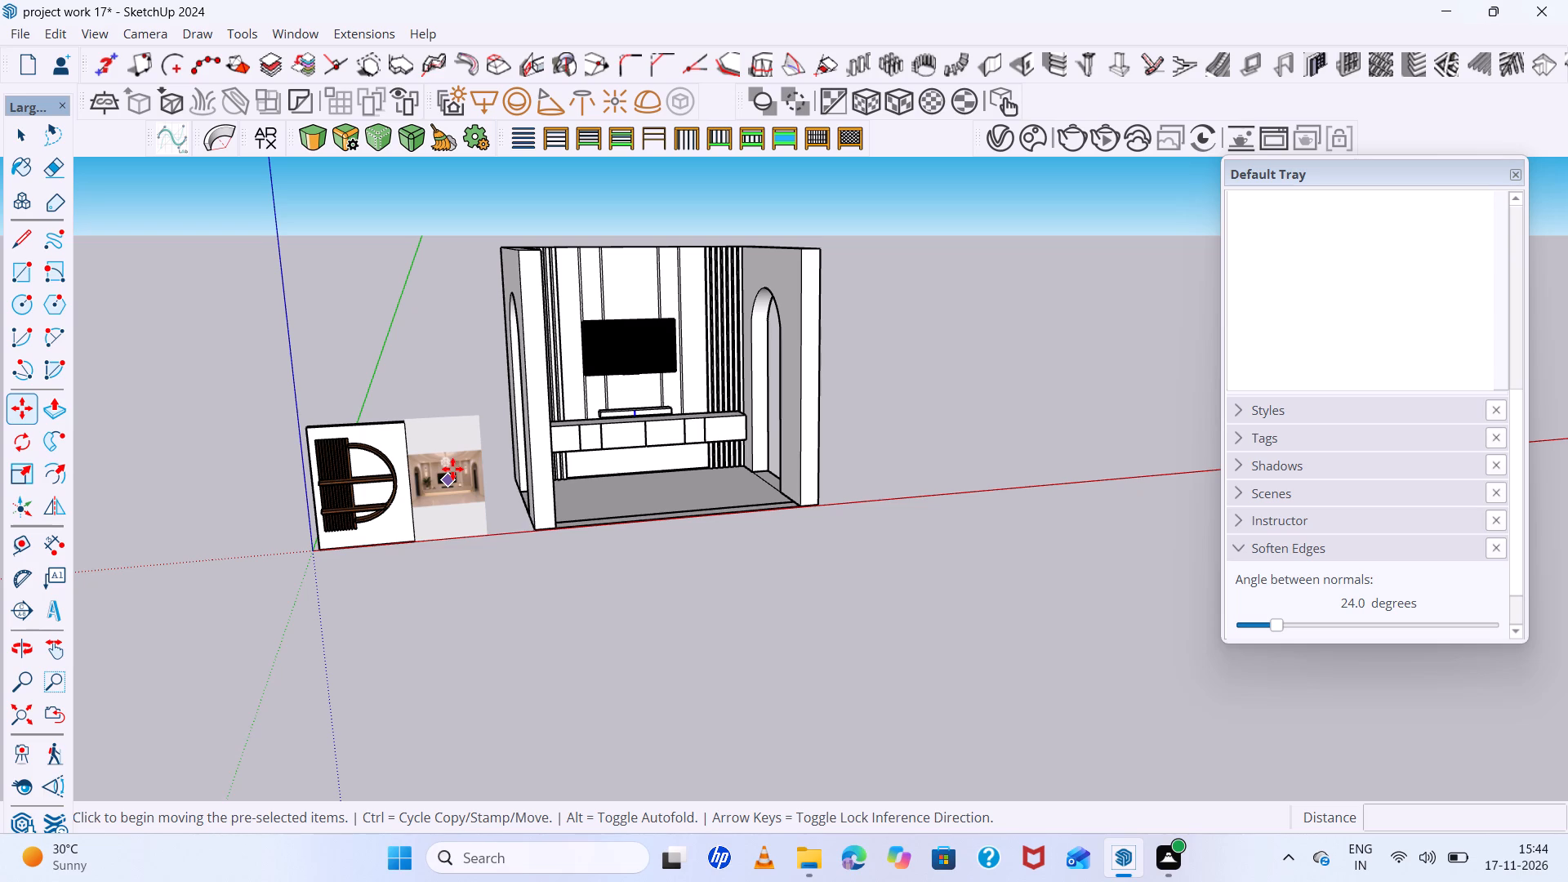
scroll(452, 469, up, 5)
scroll(452, 469, down, 5)
middle_drag(452, 469, 353, 484)
scroll(635, 440, up, 12)
key(space)
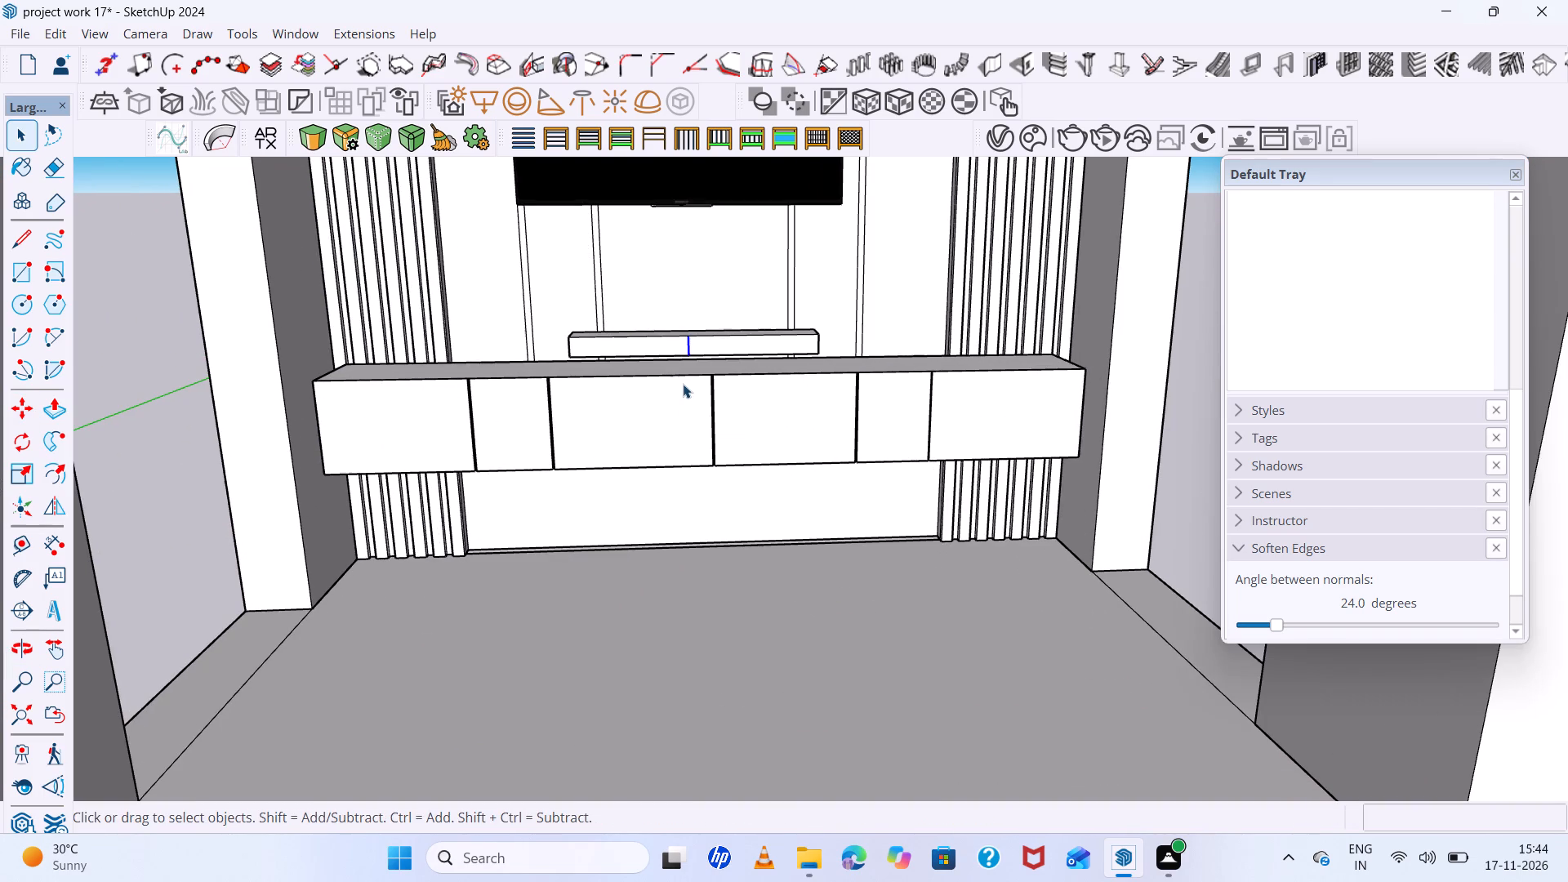
Choose black from the Colors materials and paint the soundbar's left end, top and left half of its front face.
scroll(1333, 318, up, 4)
drag(1521, 410, 1491, 260)
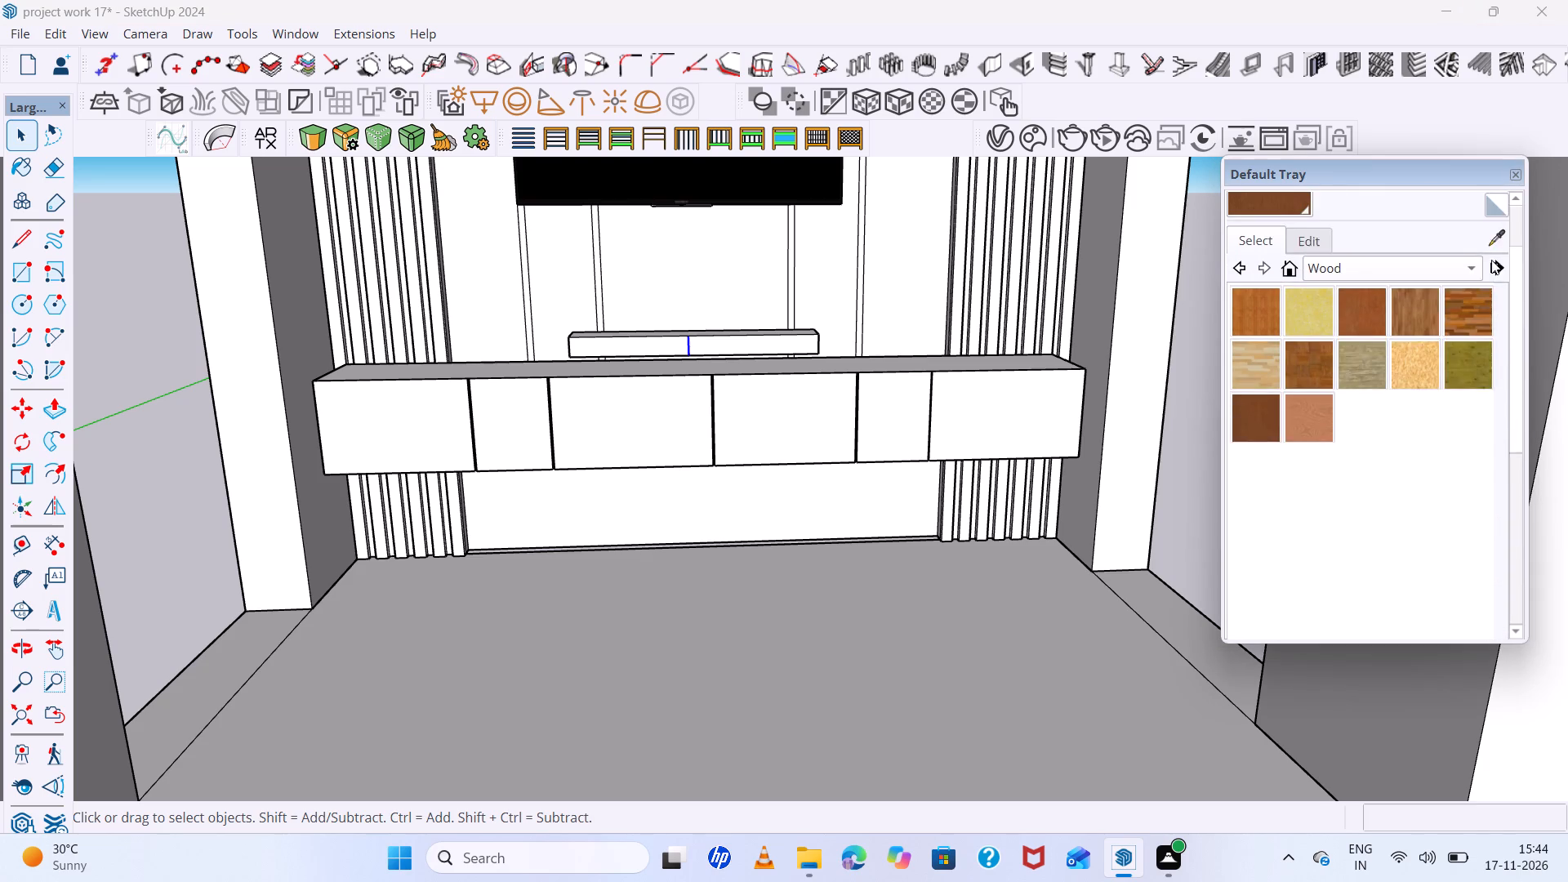
drag(1491, 260, 1487, 238)
click(1345, 323)
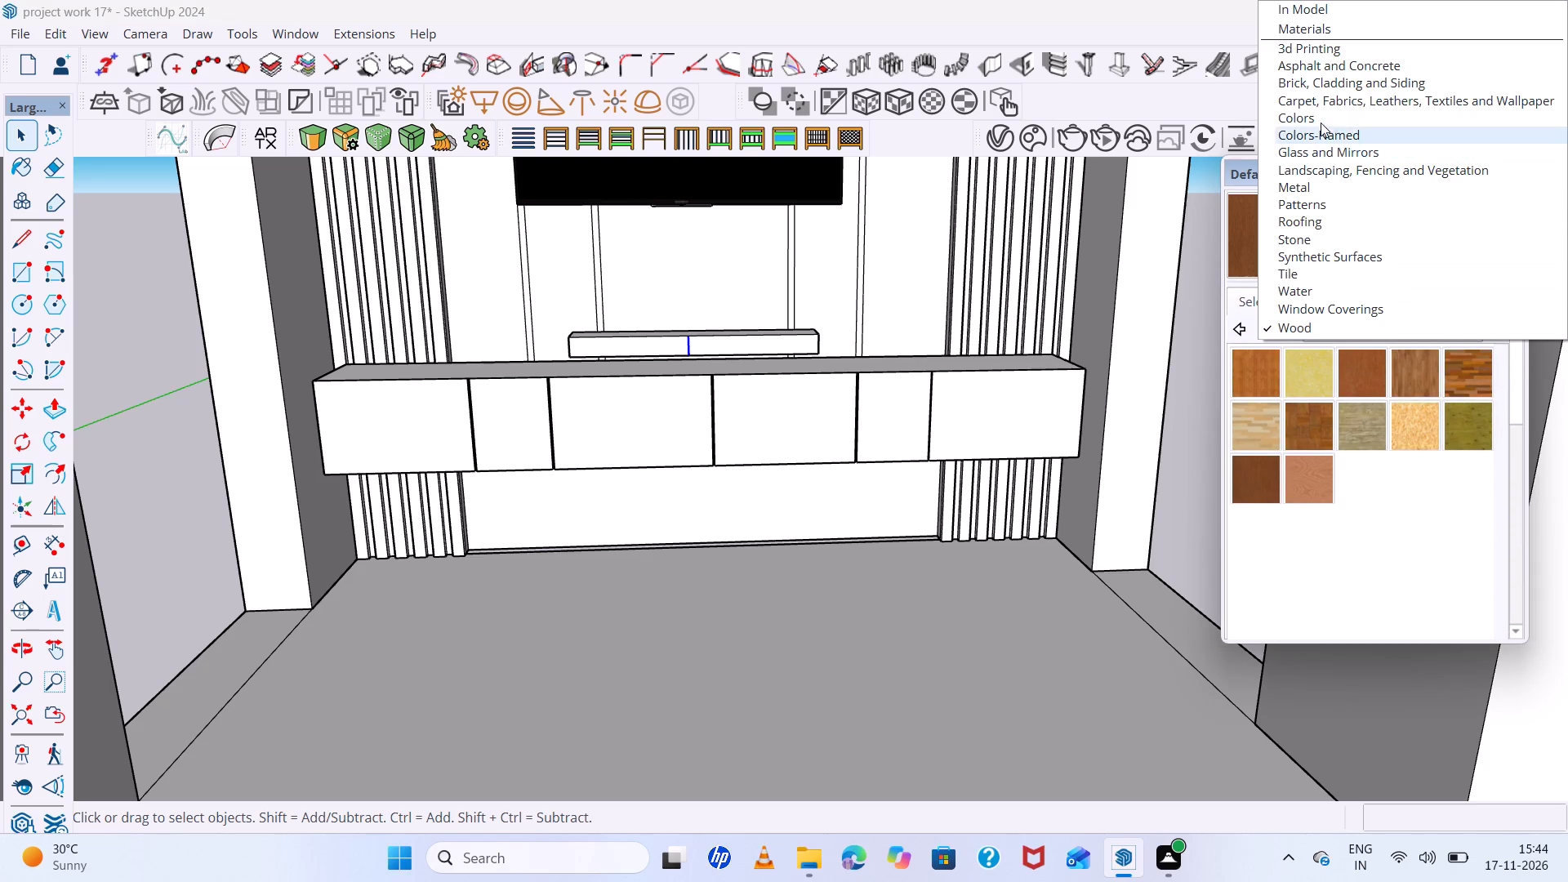
click(1321, 122)
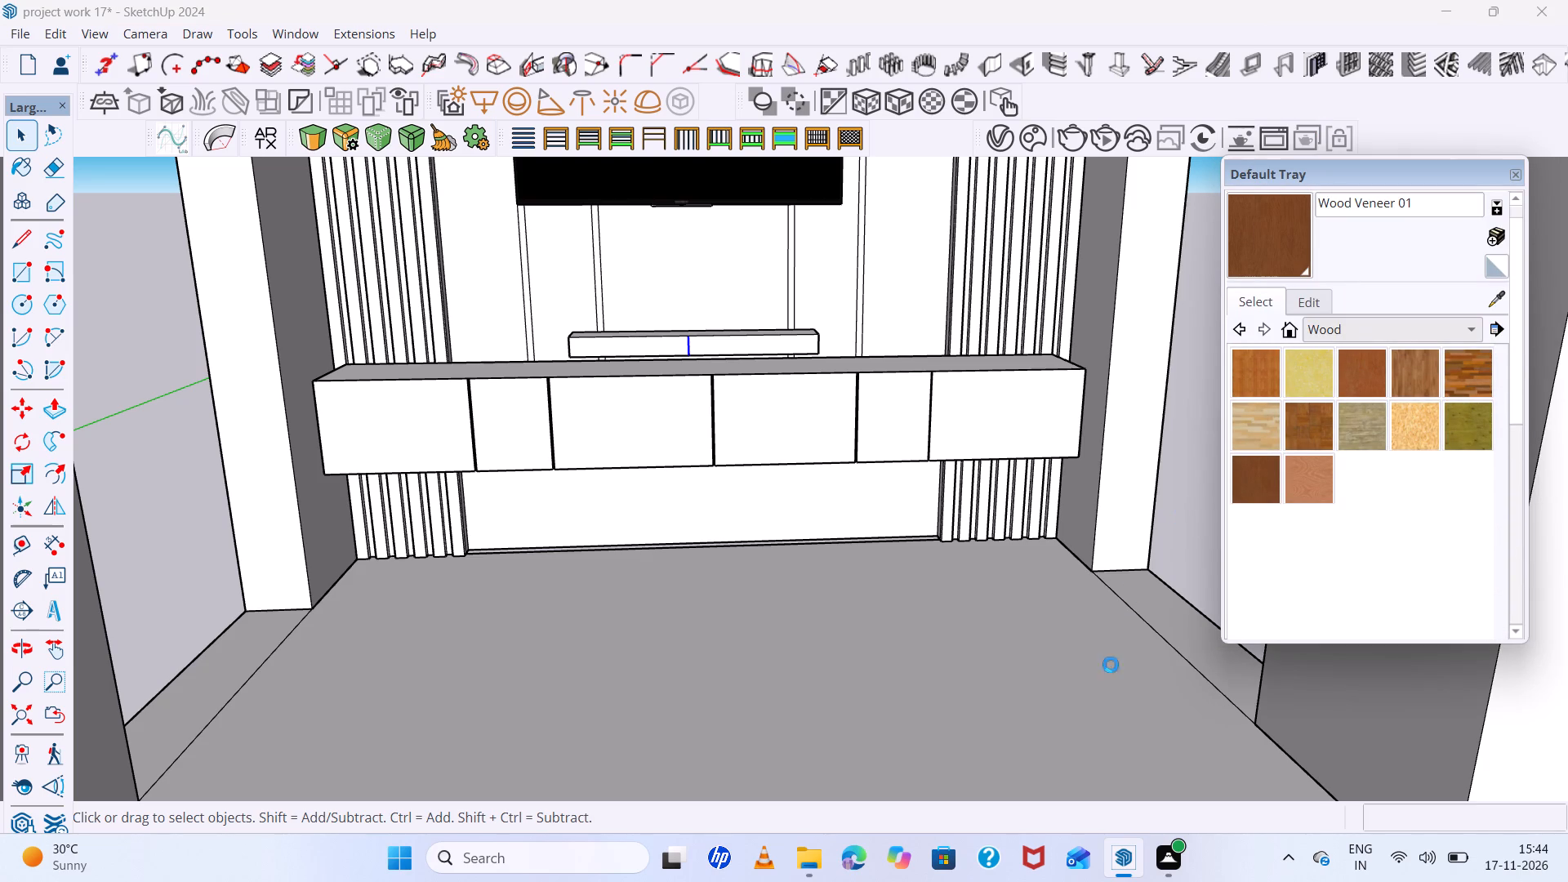
scroll(1173, 670, down, 5)
scroll(1366, 519, down, 12)
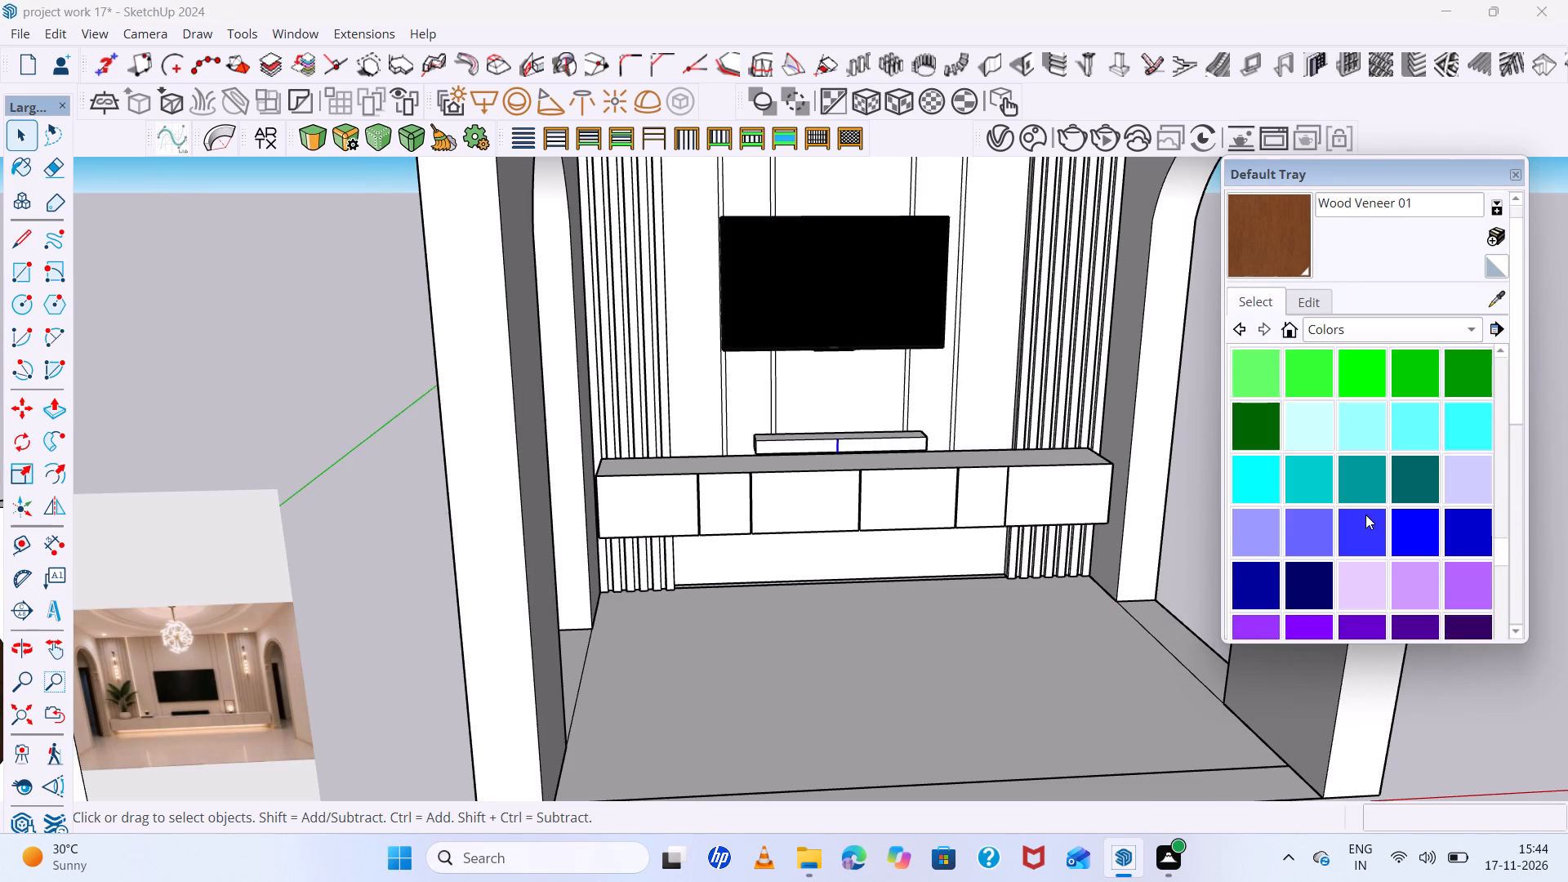
scroll(1365, 514, down, 13)
click(1266, 369)
scroll(726, 499, up, 3)
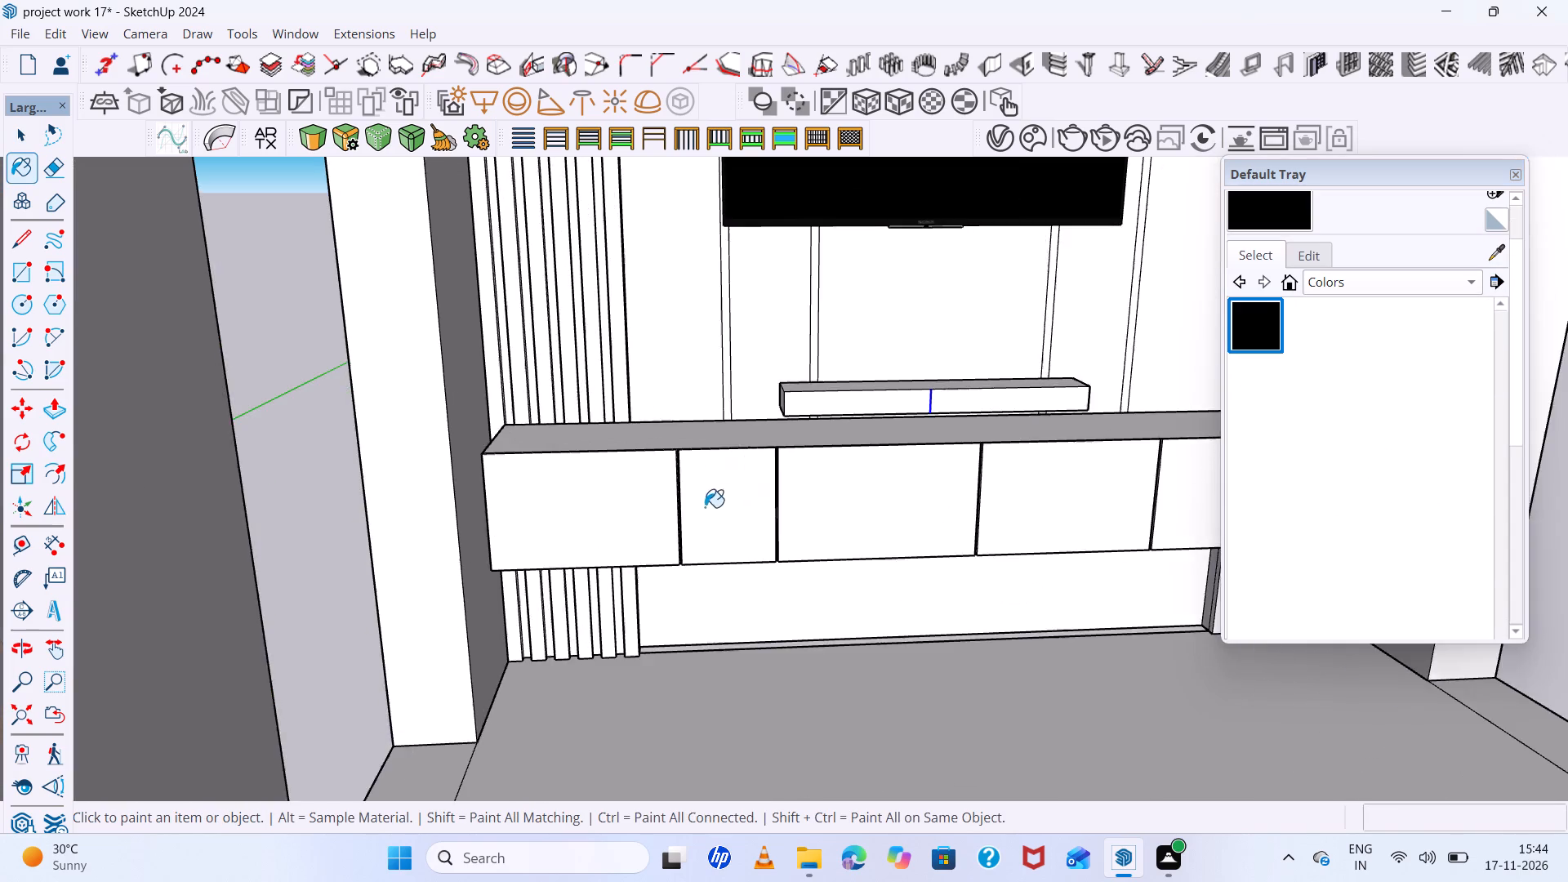
scroll(705, 507, up, 14)
middle_drag(782, 403, 899, 449)
scroll(899, 434, up, 1)
click(717, 317)
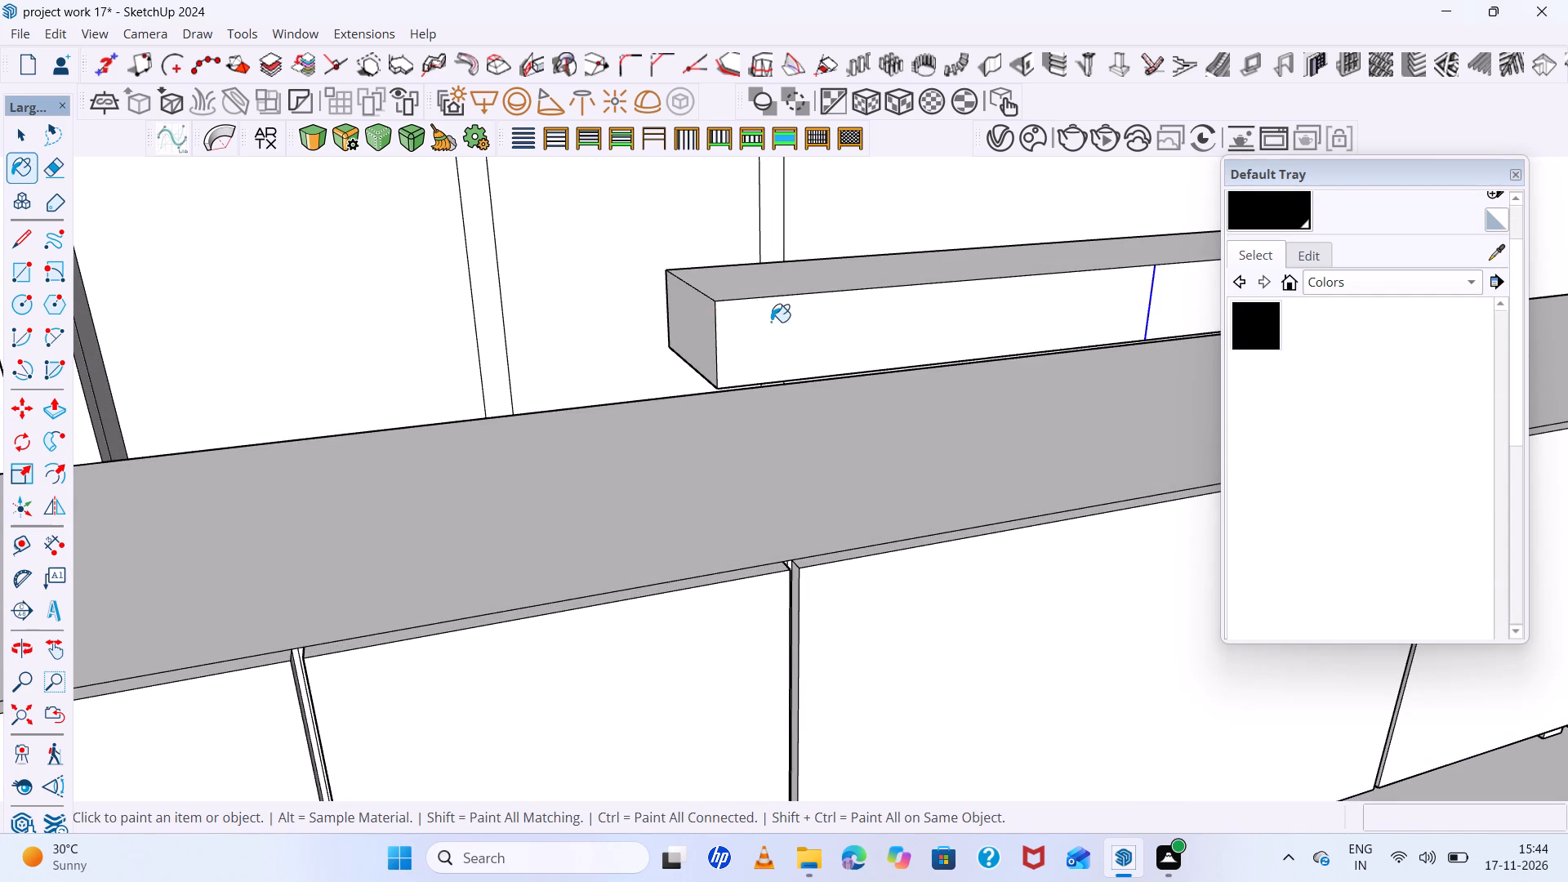
click(771, 322)
scroll(690, 304, up, 5)
click(688, 304)
click(737, 290)
scroll(740, 301, down, 7)
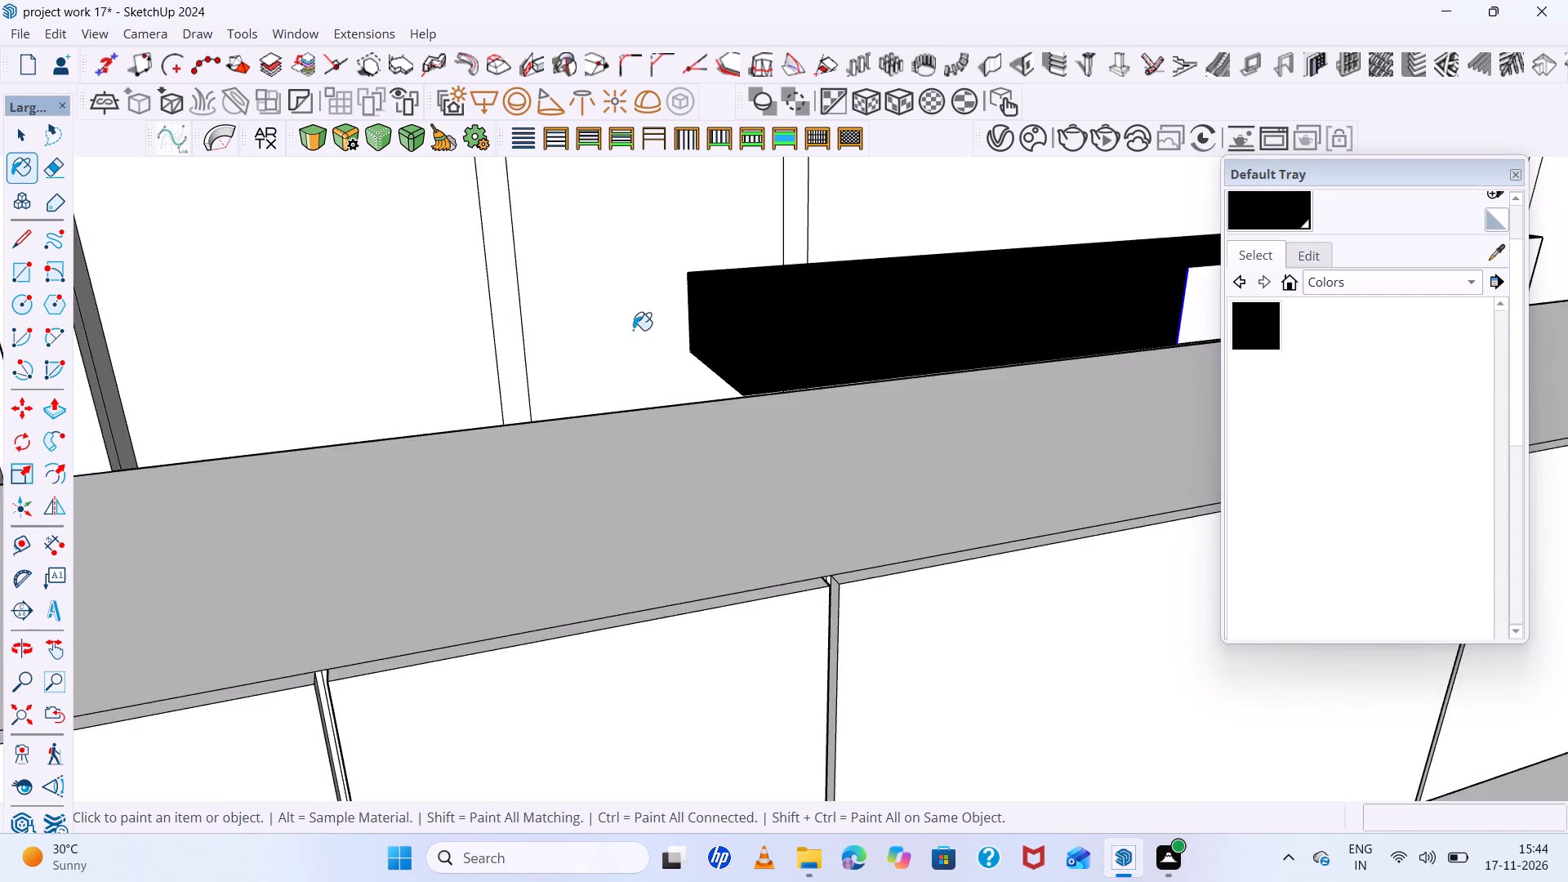
Paint the right half of the soundbar's front face and its right end black, and leave nothing selected.
scroll(633, 330, down, 11)
scroll(974, 234, up, 11)
click(707, 411)
scroll(829, 404, up, 1)
middle_drag(829, 404, 526, 305)
scroll(526, 305, down, 6)
scroll(911, 345, up, 5)
click(876, 397)
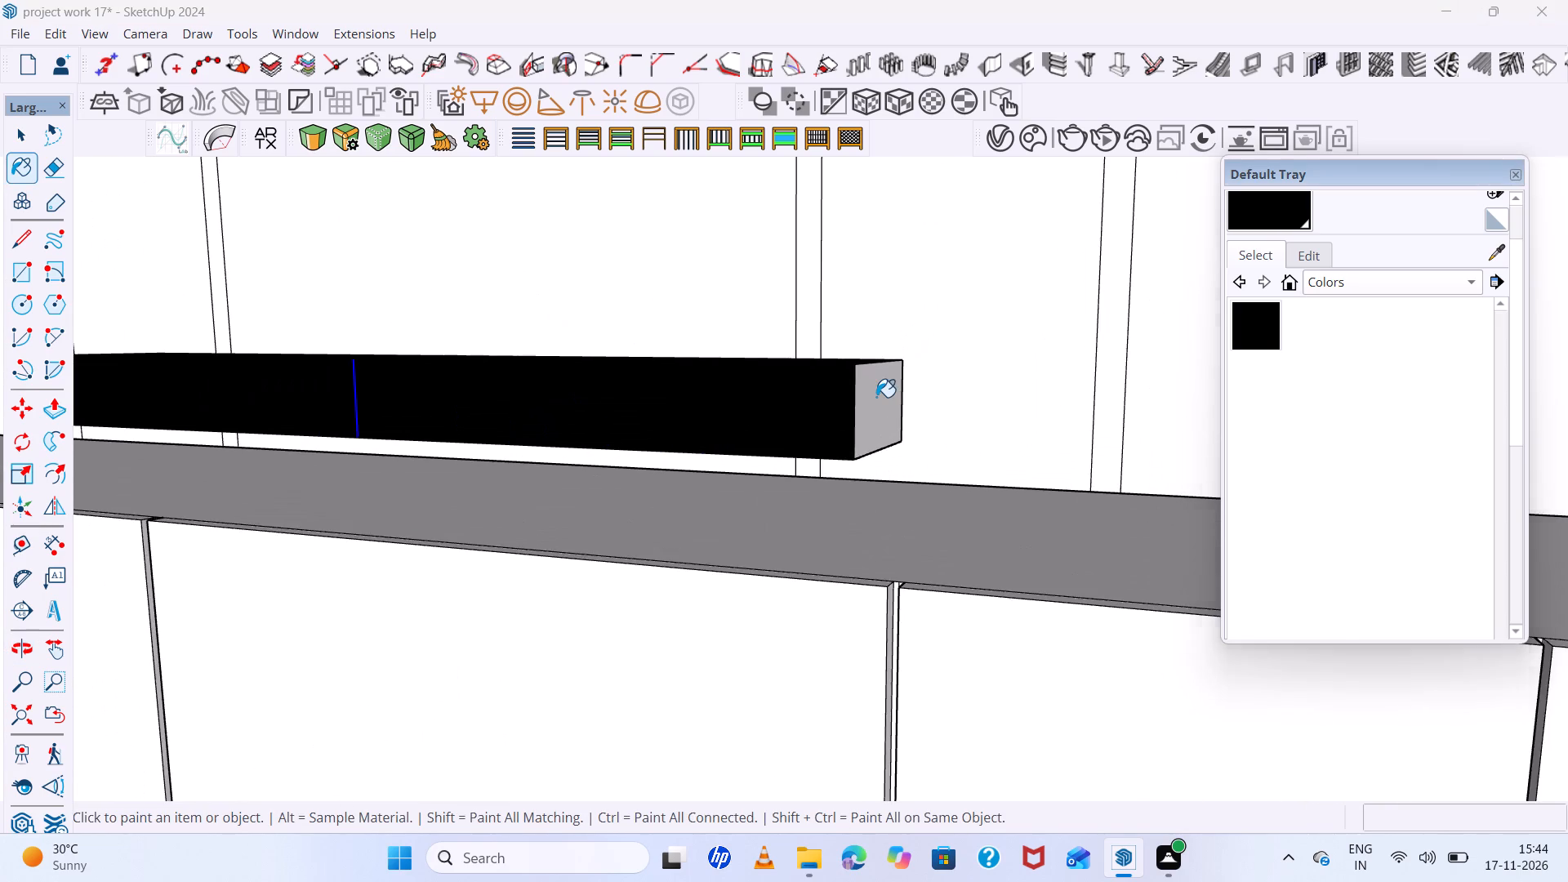
scroll(873, 403, down, 20)
scroll(873, 403, down, 6)
middle_drag(997, 498, 1038, 513)
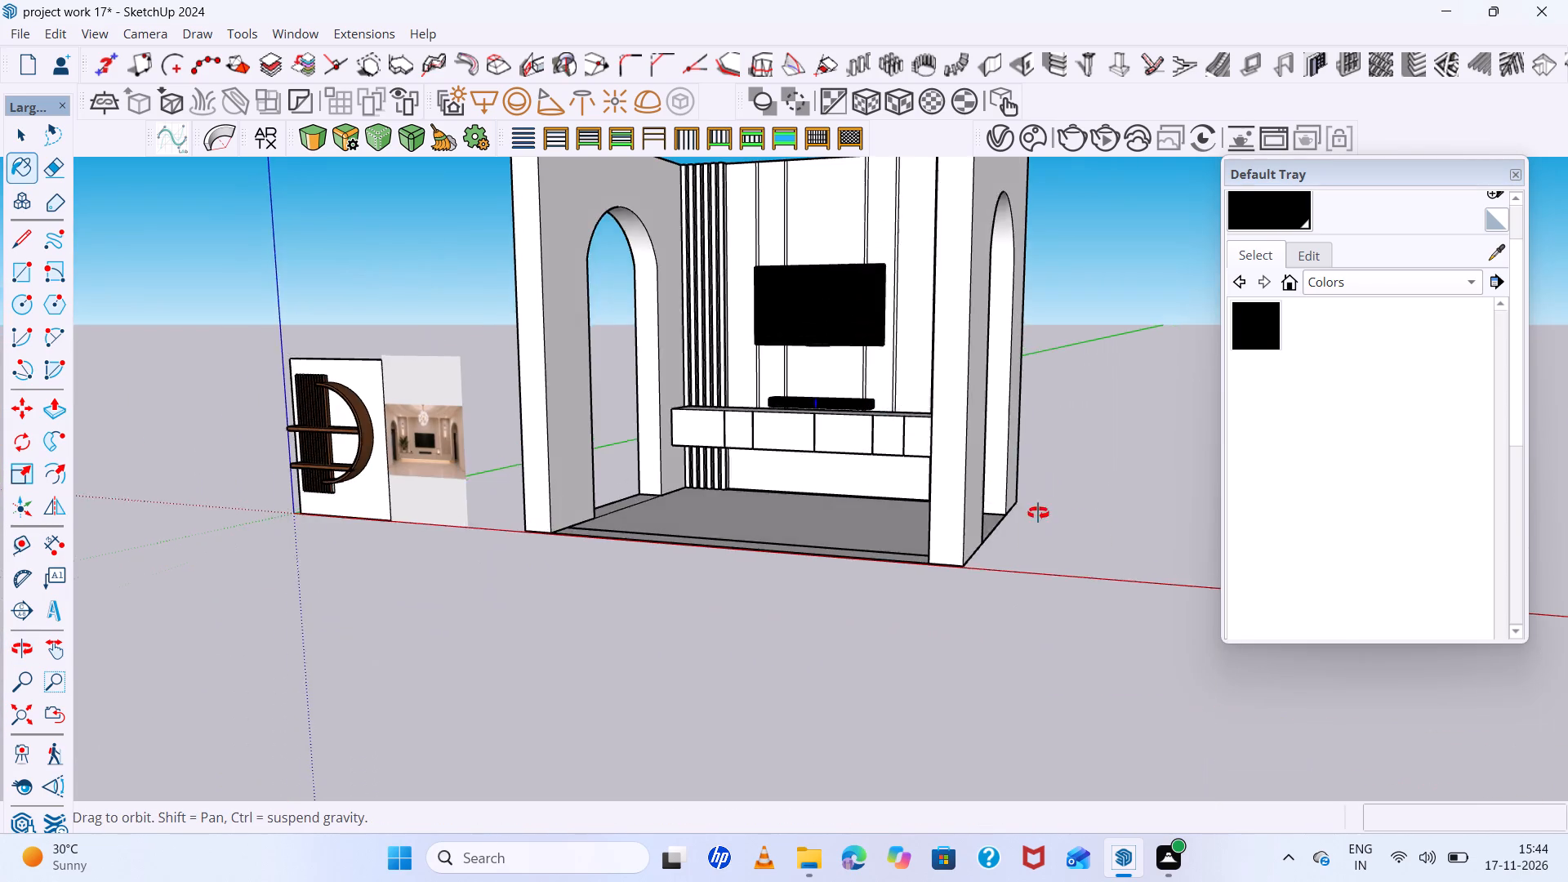
middle_drag(1038, 513, 1098, 518)
scroll(565, 416, up, 10)
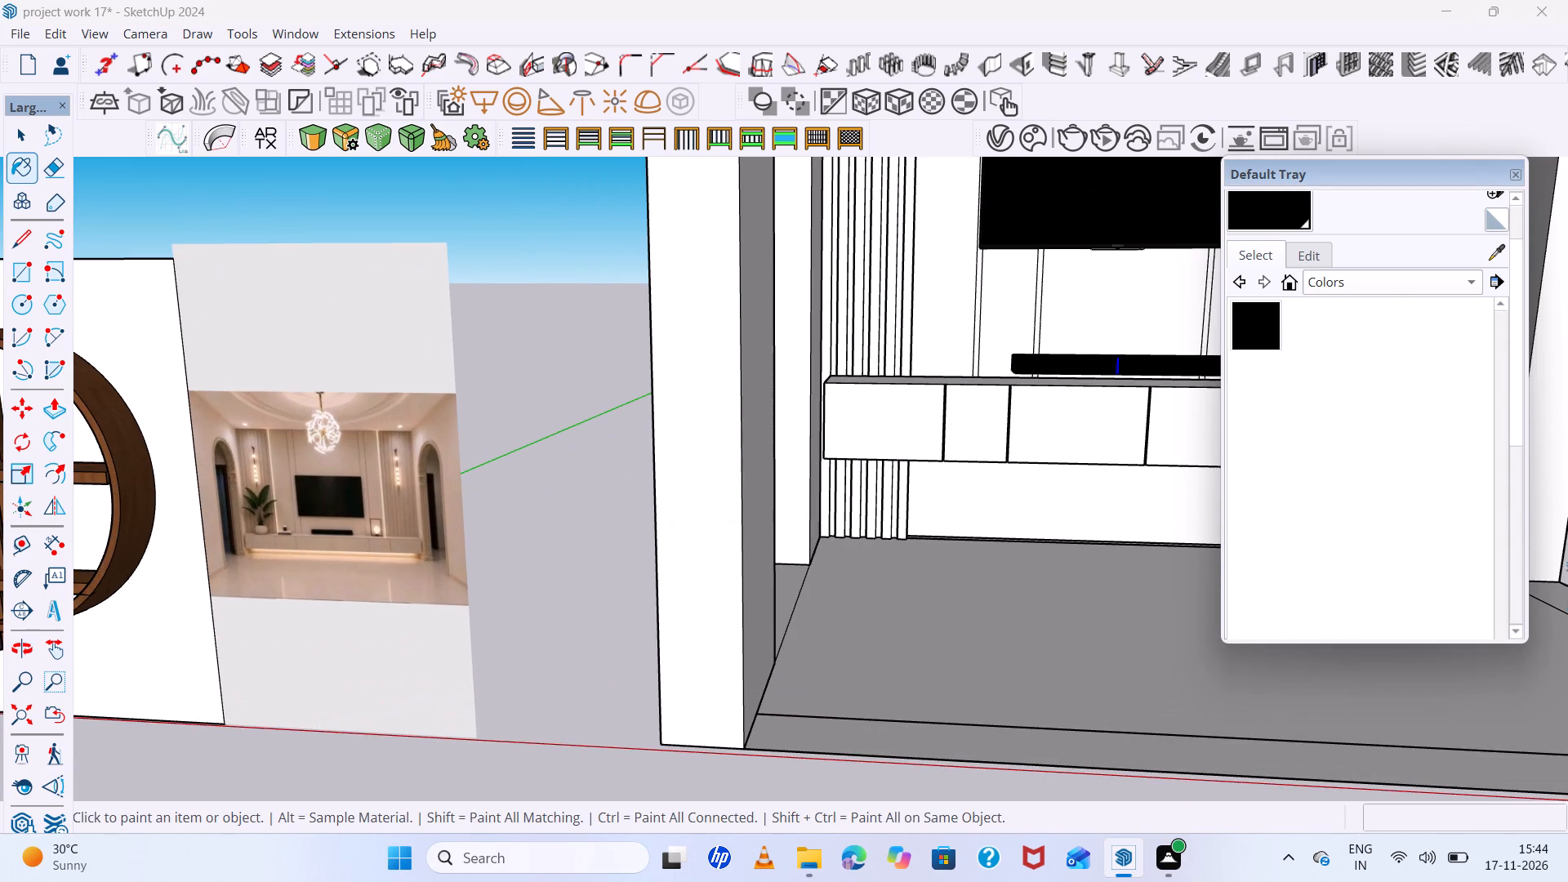
scroll(243, 374, down, 5)
key(space)
scroll(369, 389, down, 6)
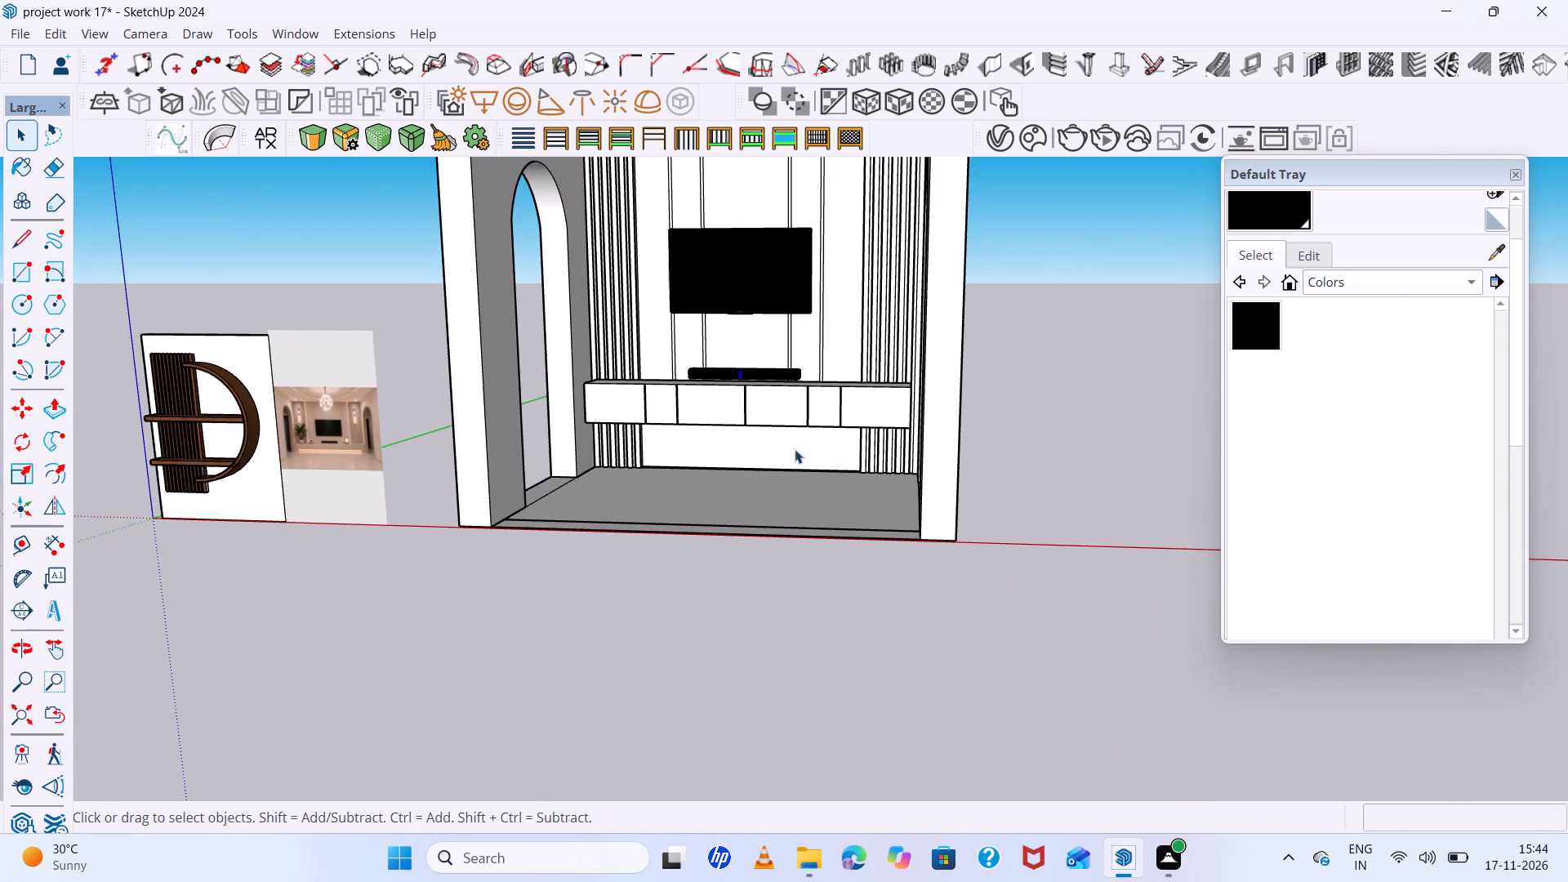
click(1002, 449)
Review the whole TV wall and study the cabinet, soundbar and decor in the reference photo.
scroll(969, 449, up, 5)
middle_drag(969, 449, 1015, 448)
scroll(1007, 506, down, 2)
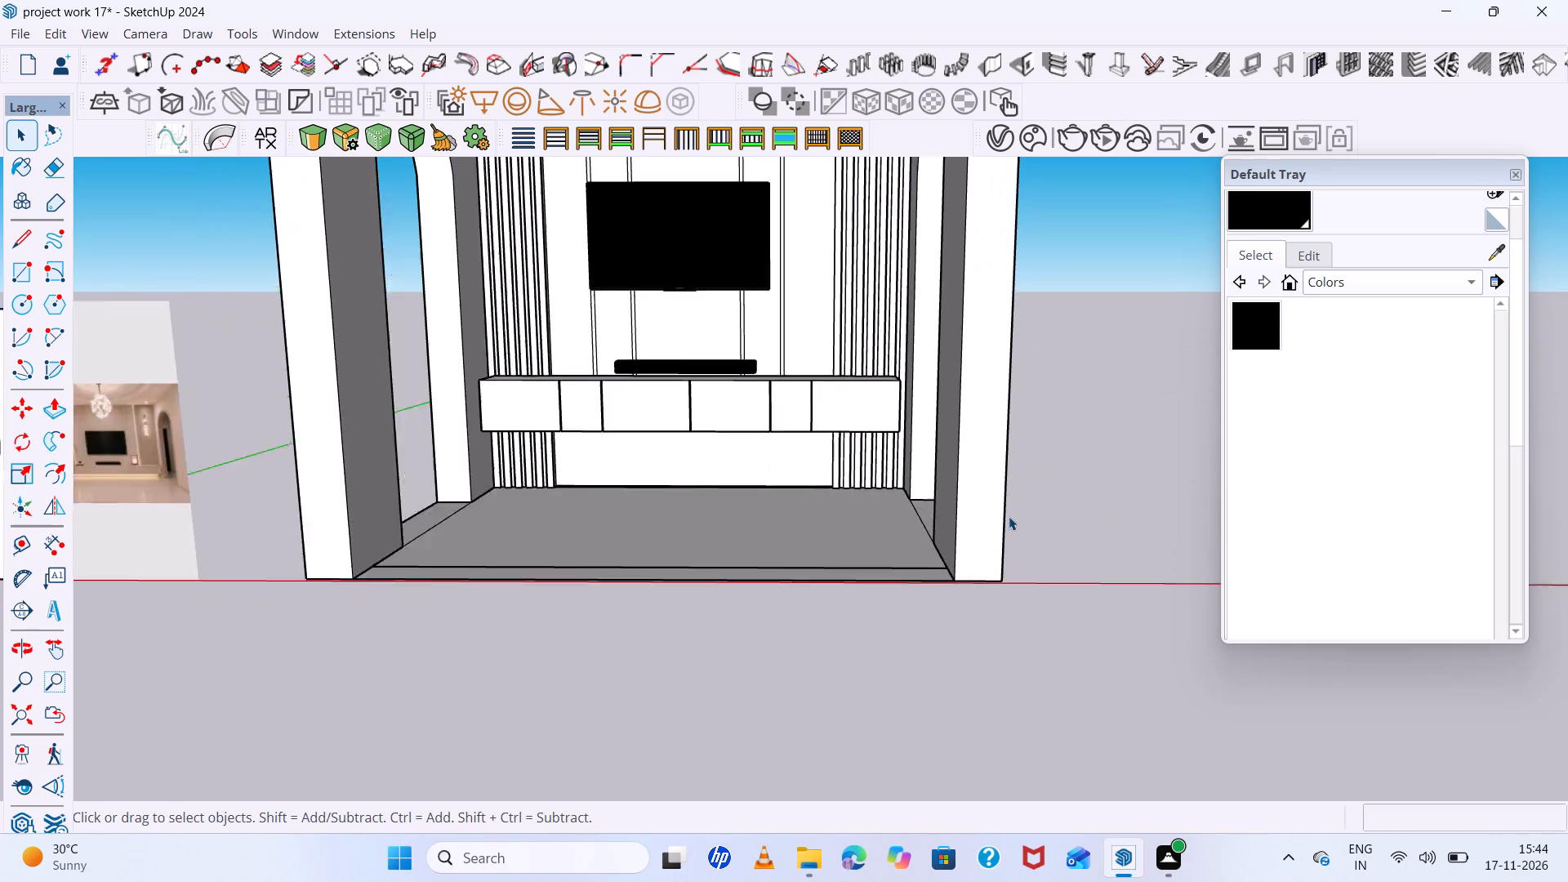
scroll(1009, 516, down, 9)
middle_drag(1038, 514, 1056, 497)
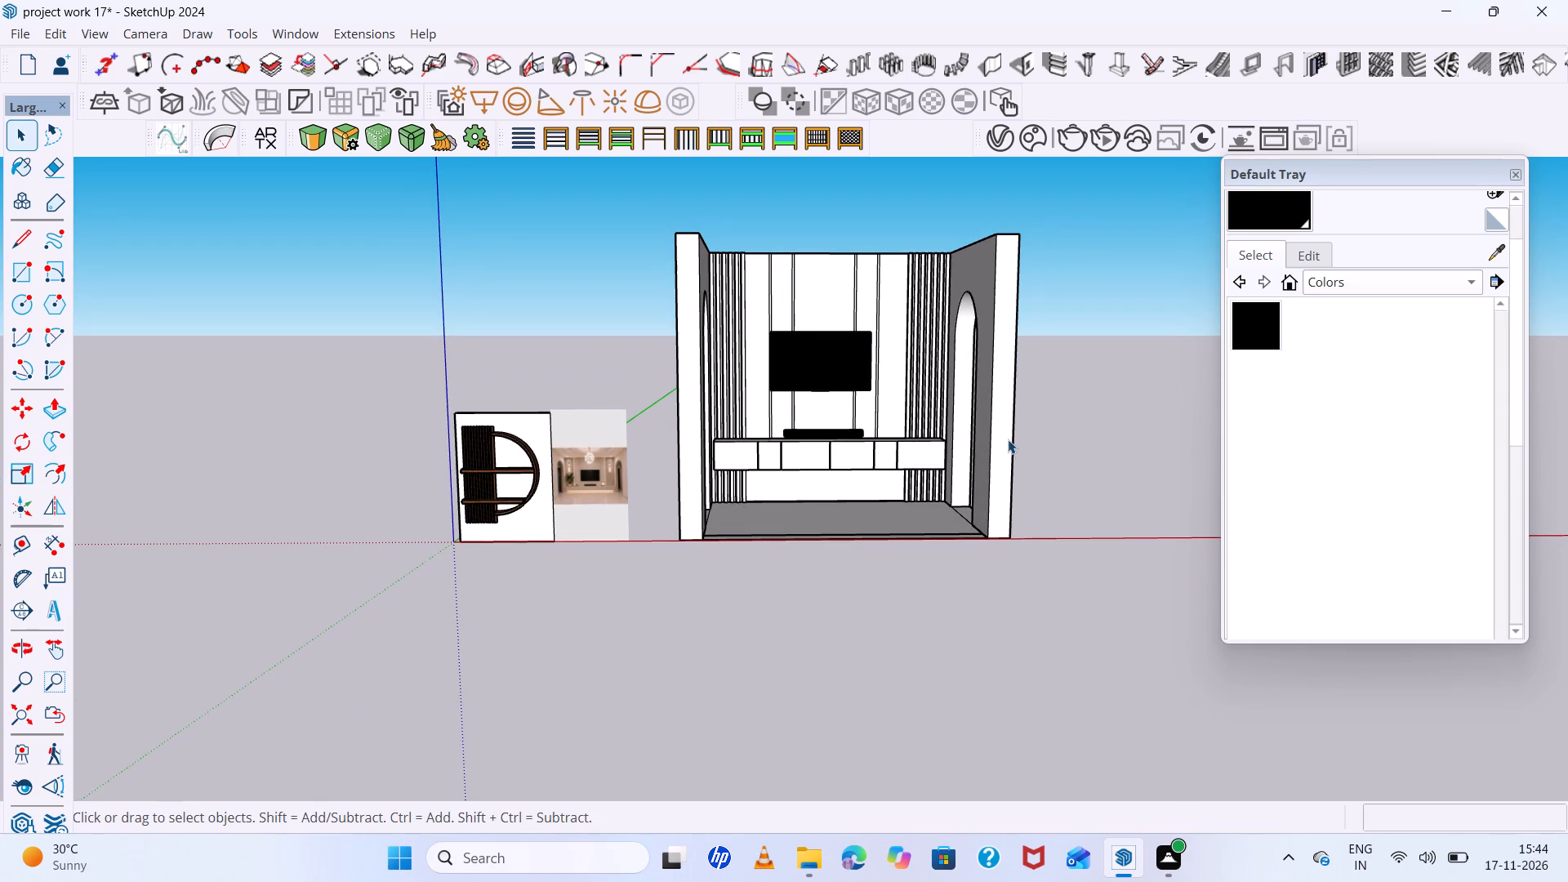
scroll(1001, 430, down, 2)
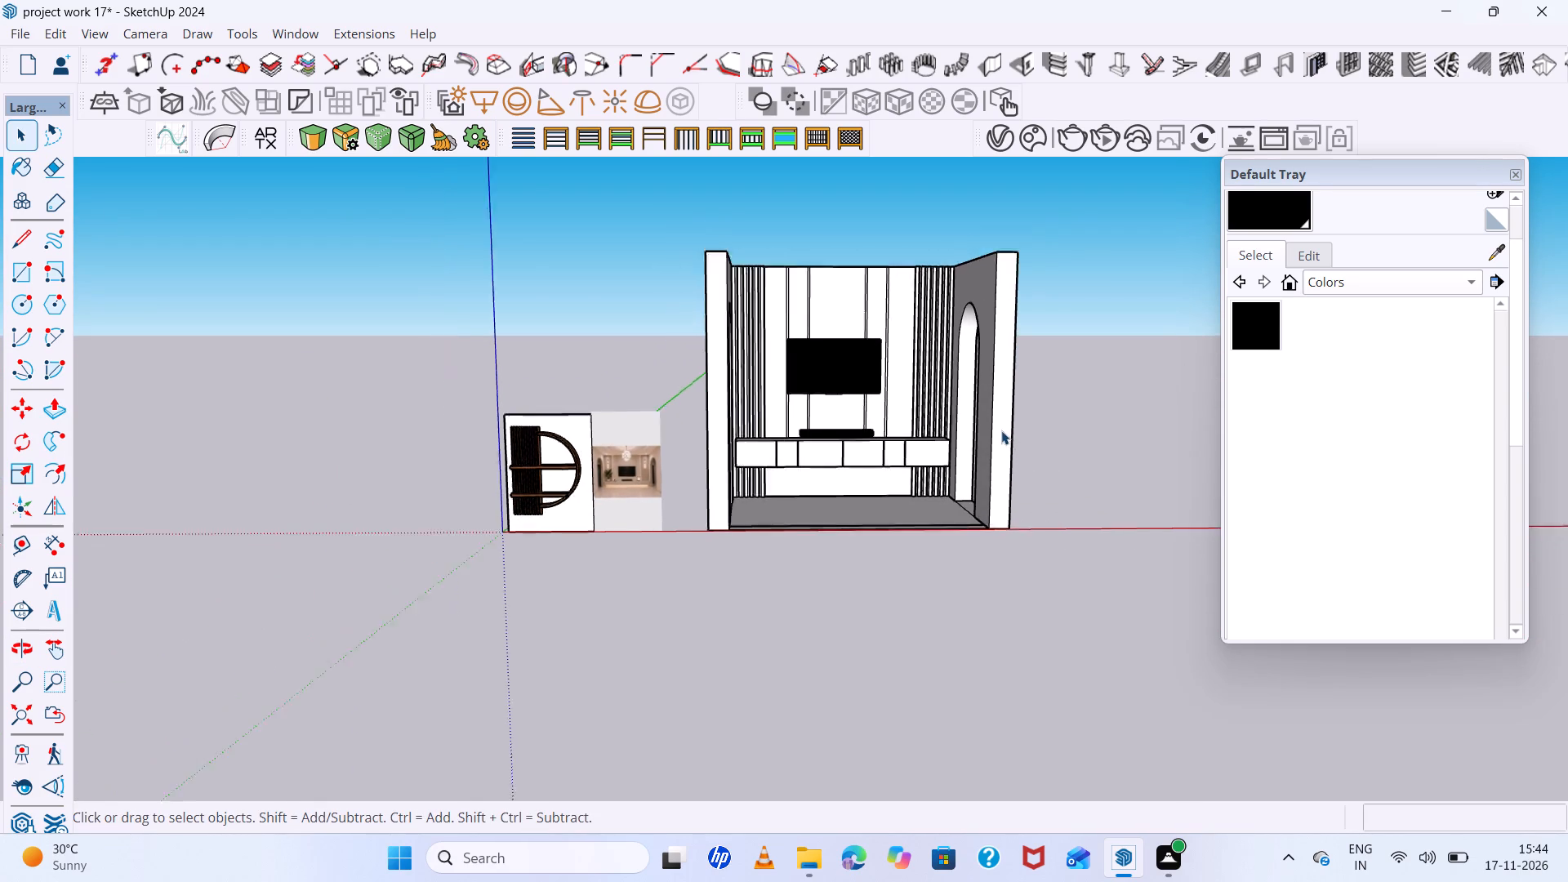
scroll(1001, 430, down, 2)
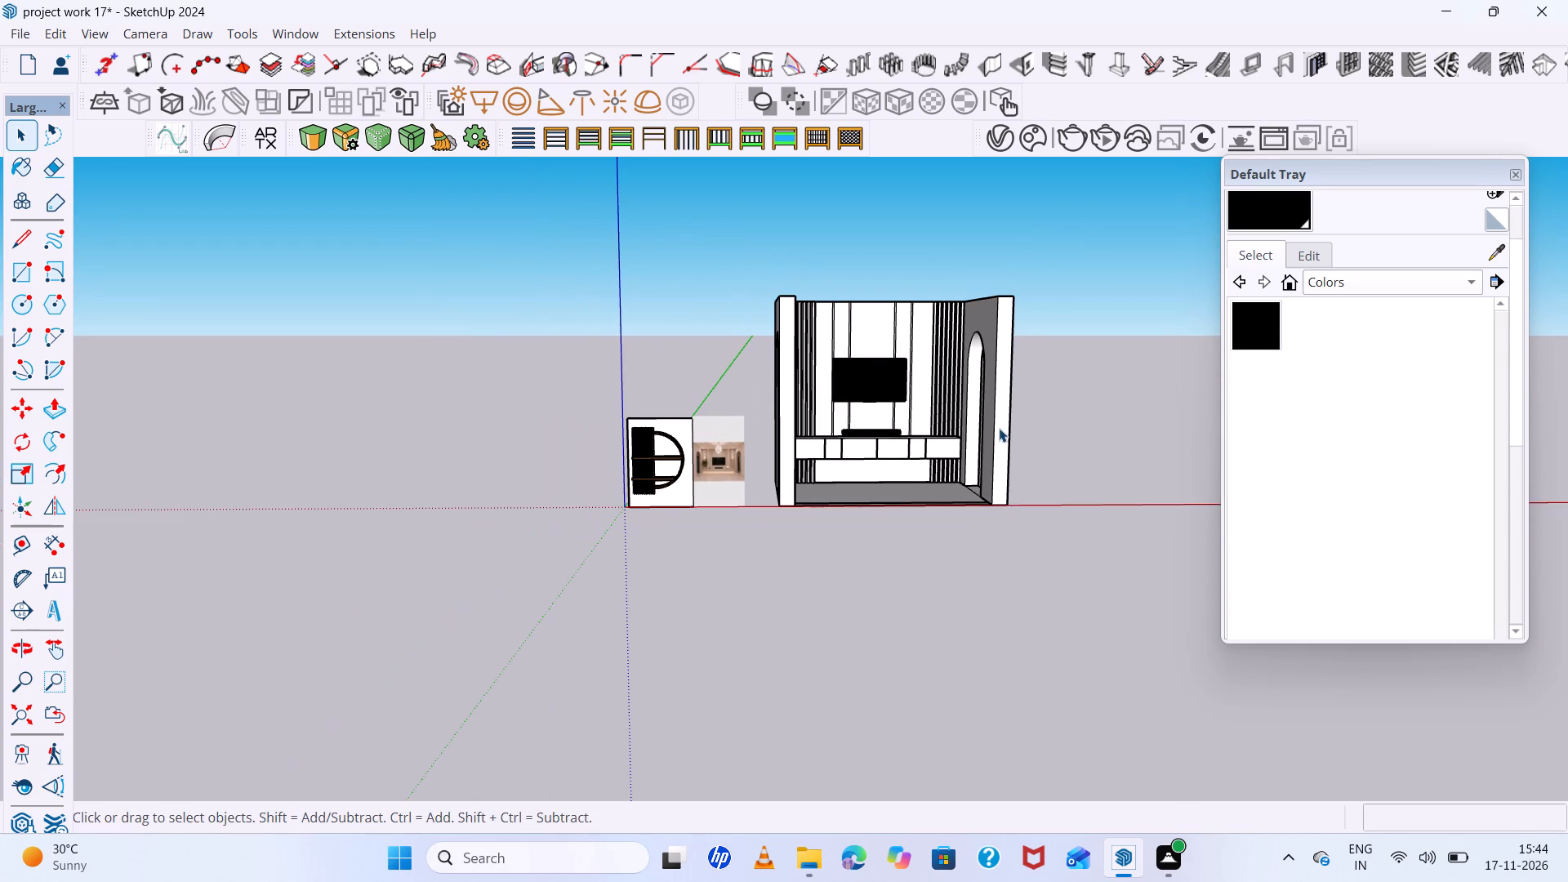
scroll(665, 465, up, 5)
scroll(596, 485, up, 5)
scroll(758, 455, up, 5)
scroll(884, 436, up, 2)
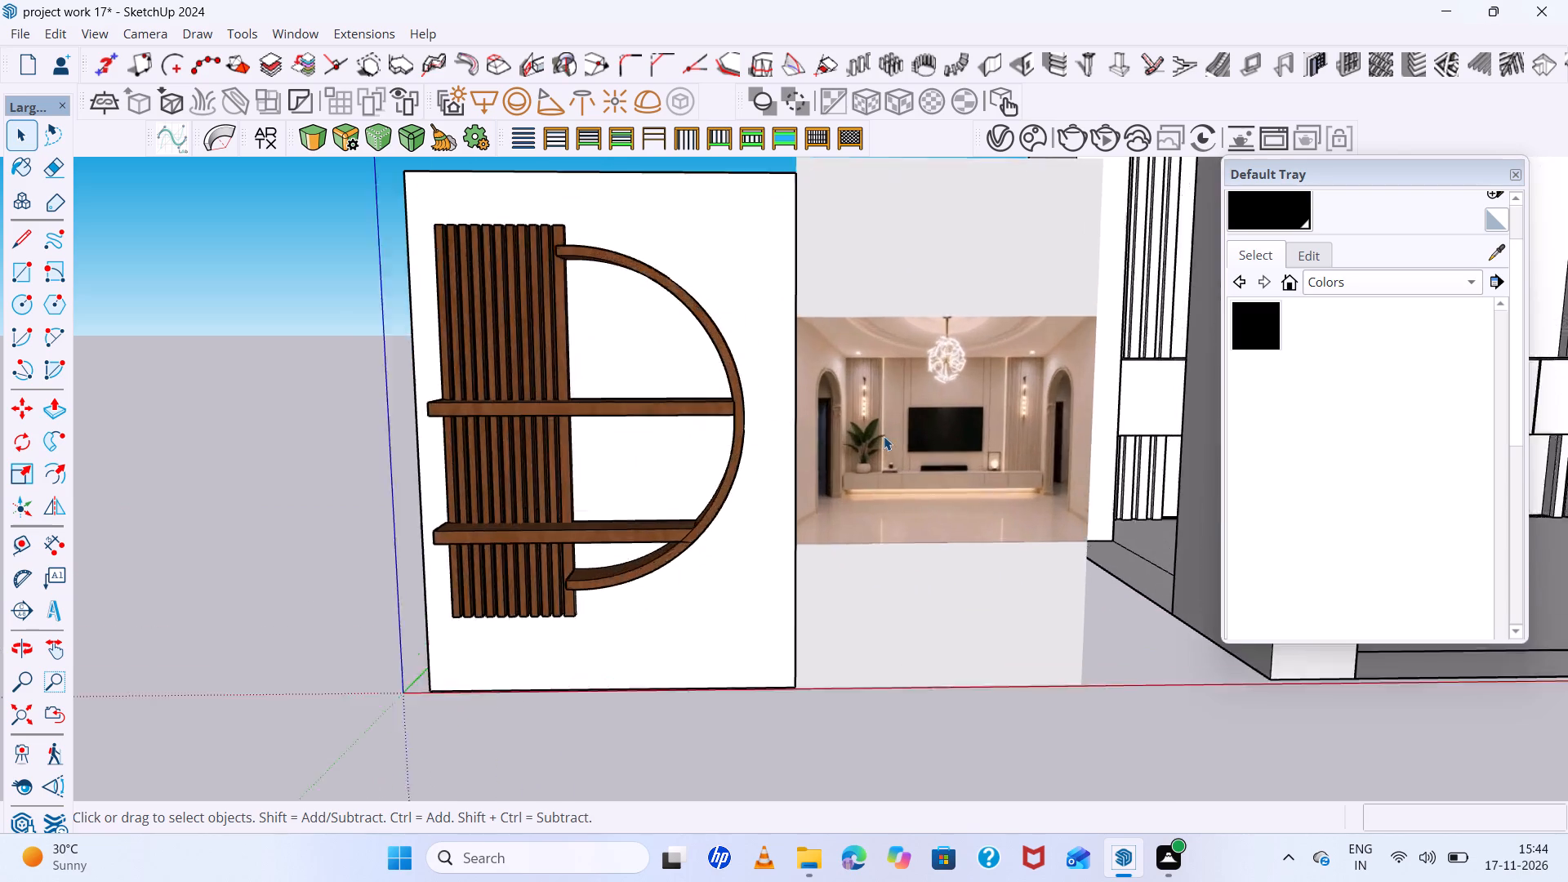
scroll(884, 436, up, 13)
scroll(727, 428, down, 5)
scroll(1253, 340, up, 2)
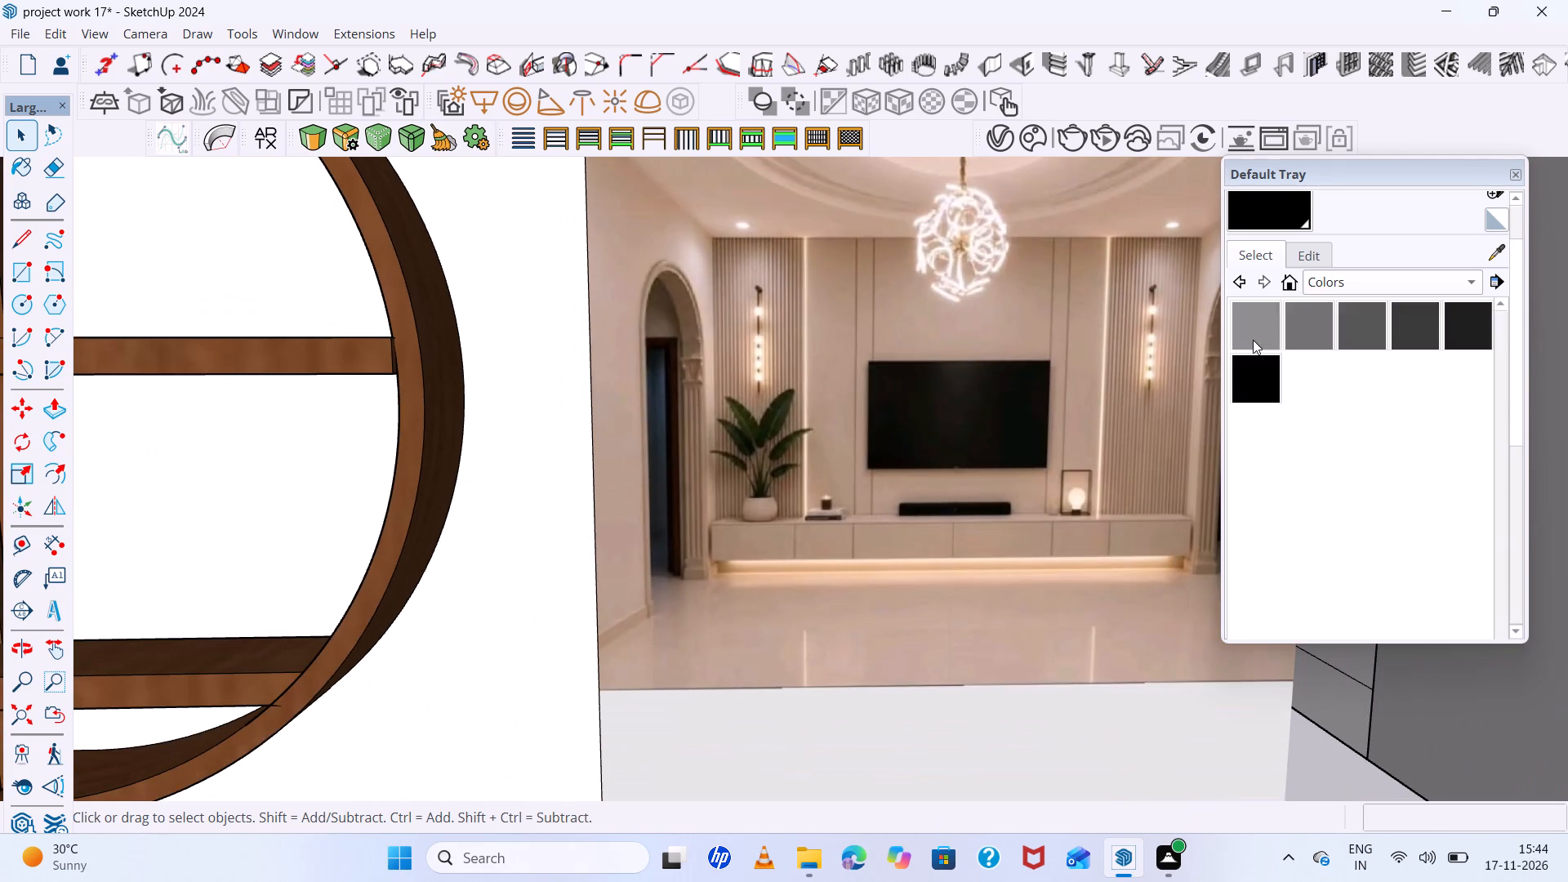
Study the plant, books, lamp and other decor around the TV cabinet in the reference photo.
scroll(1253, 340, up, 2)
scroll(1099, 341, up, 8)
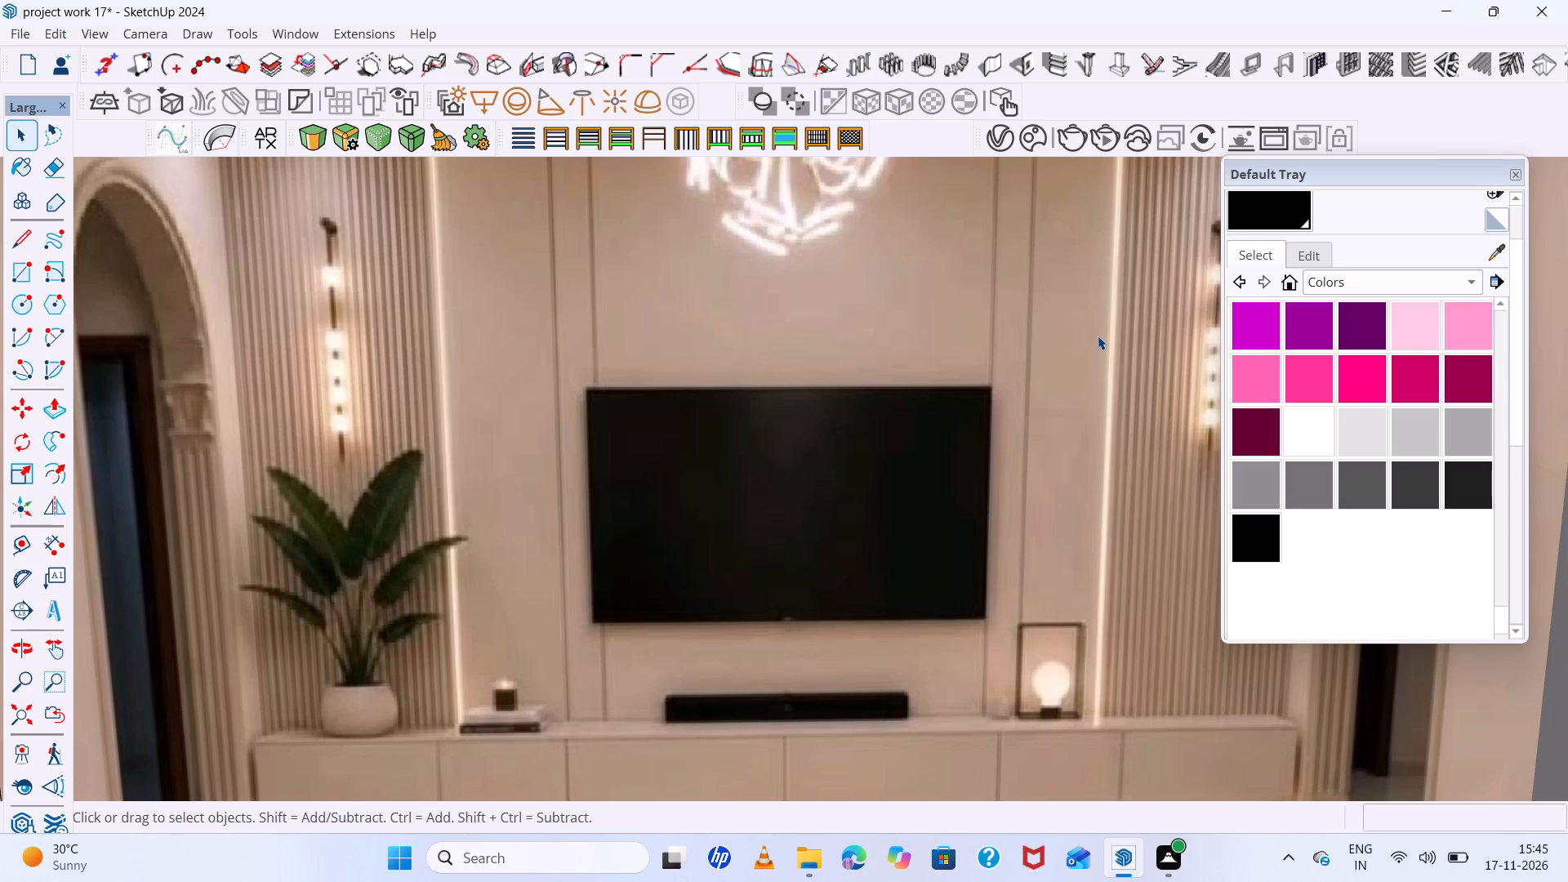
scroll(1098, 336, down, 4)
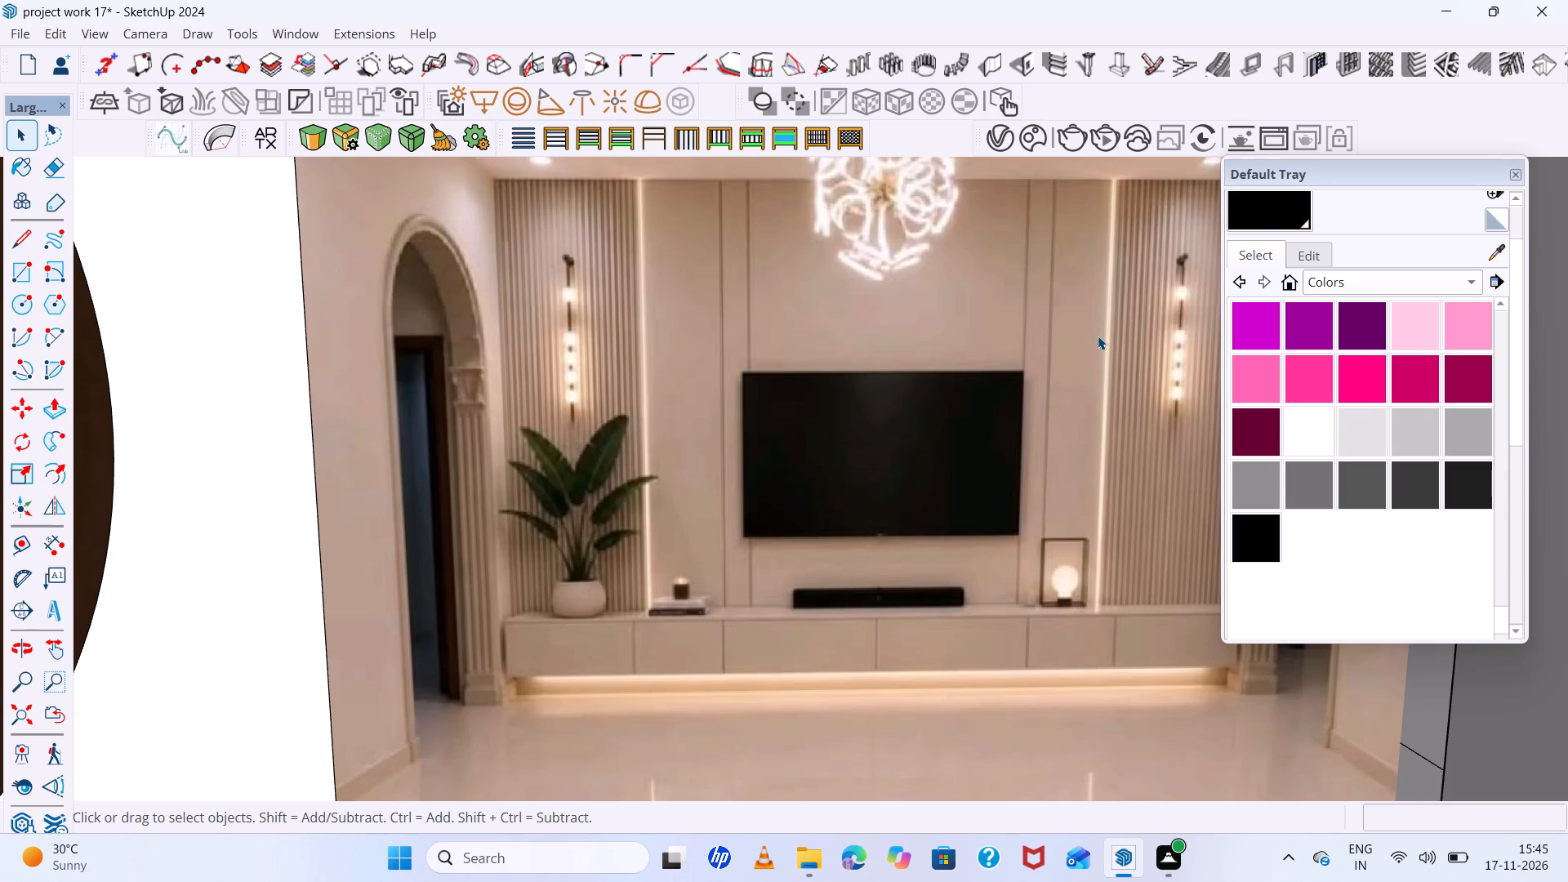
scroll(1098, 336, up, 5)
scroll(1098, 336, down, 4)
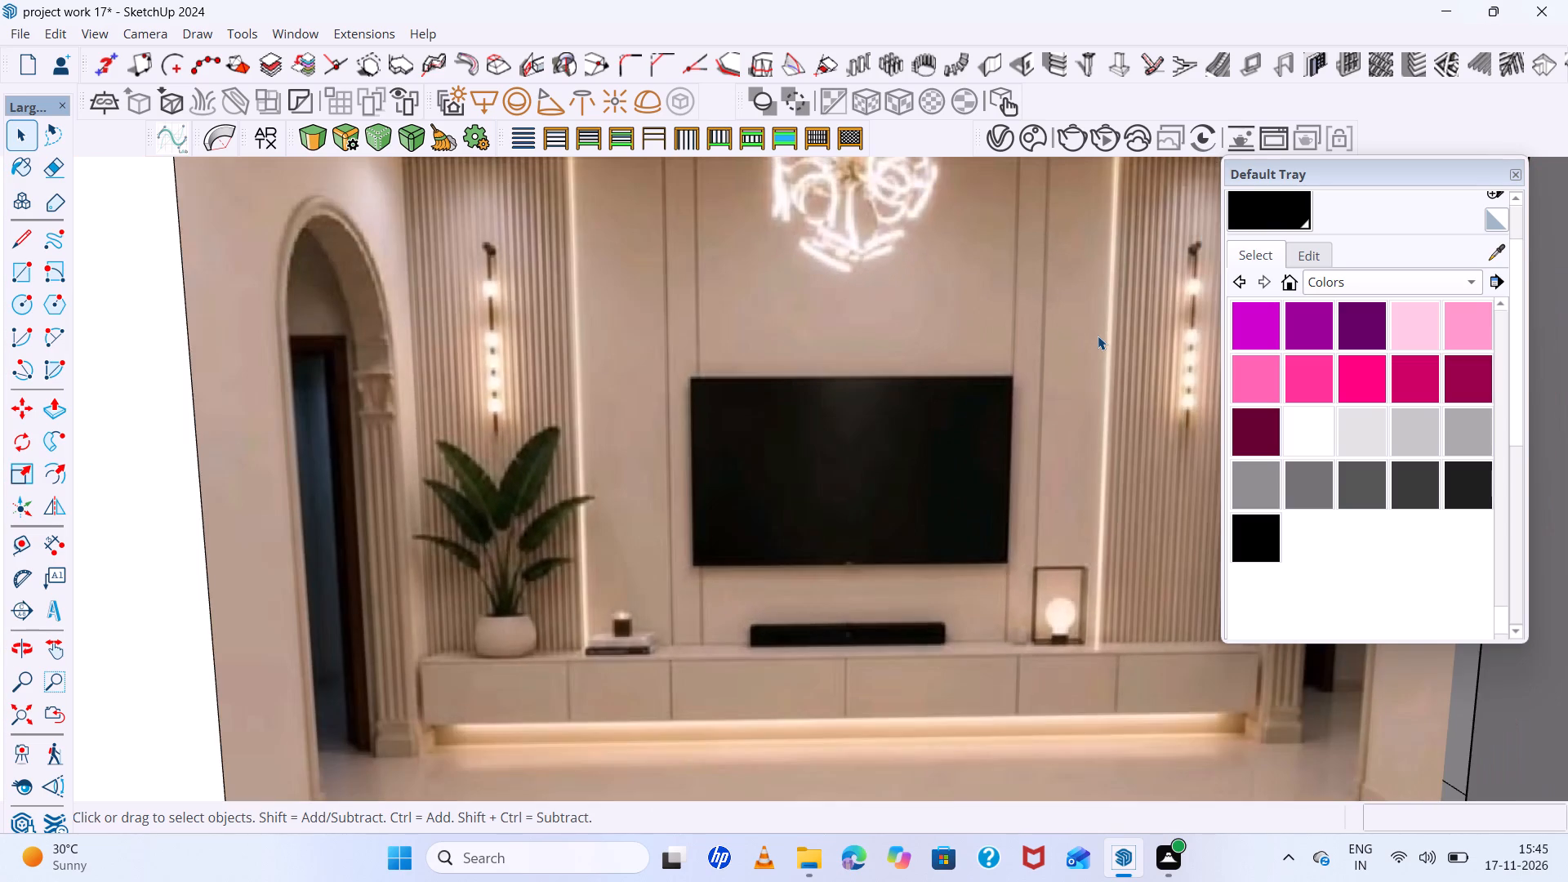
middle_drag(1098, 336, 1097, 328)
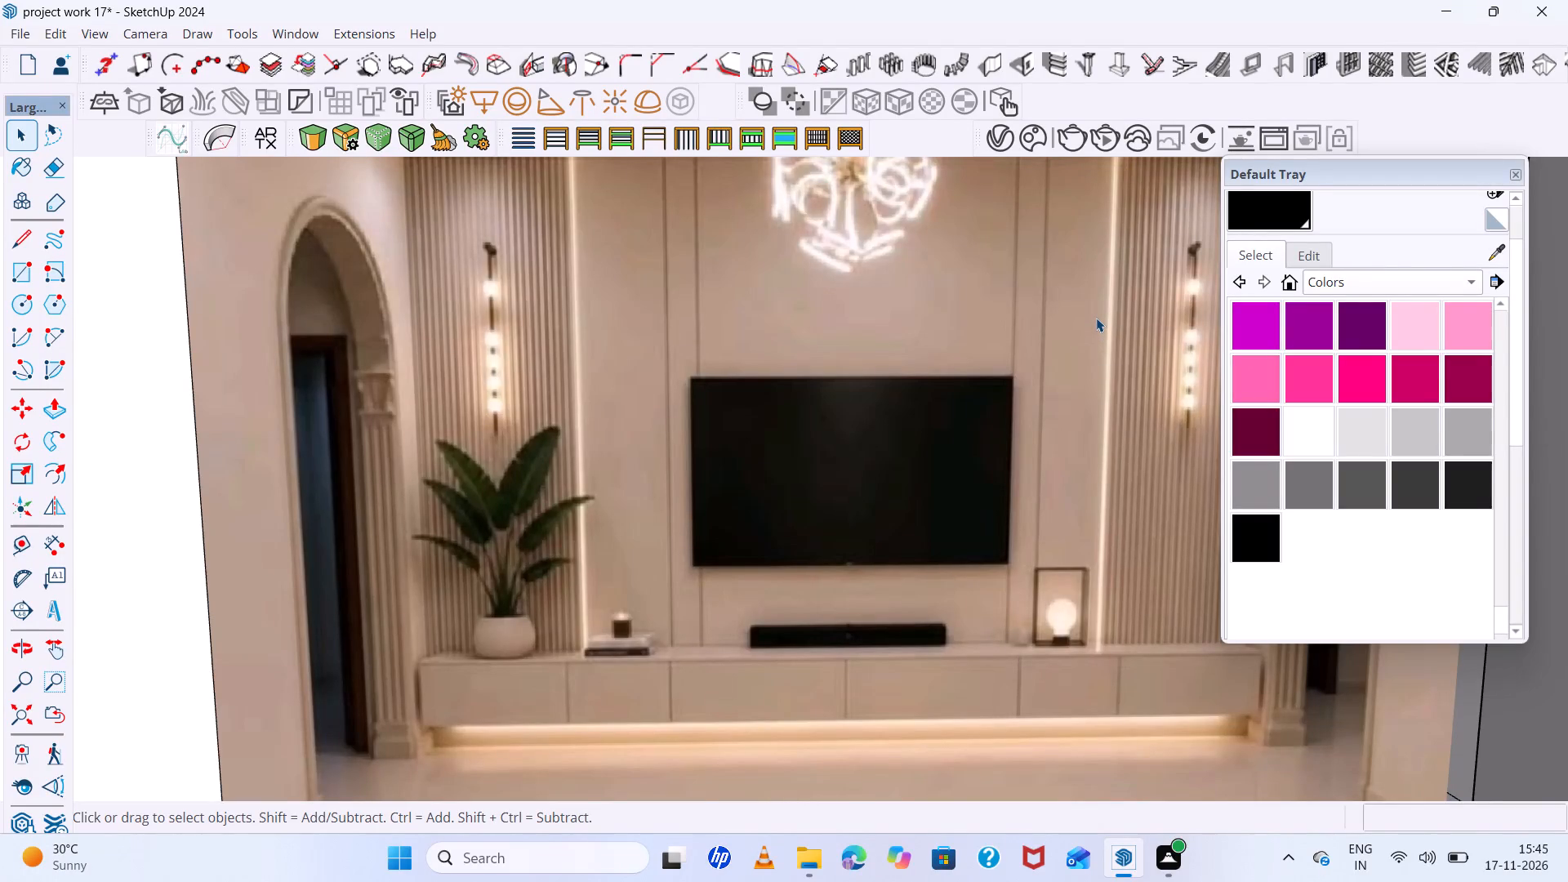
scroll(1096, 318, up, 3)
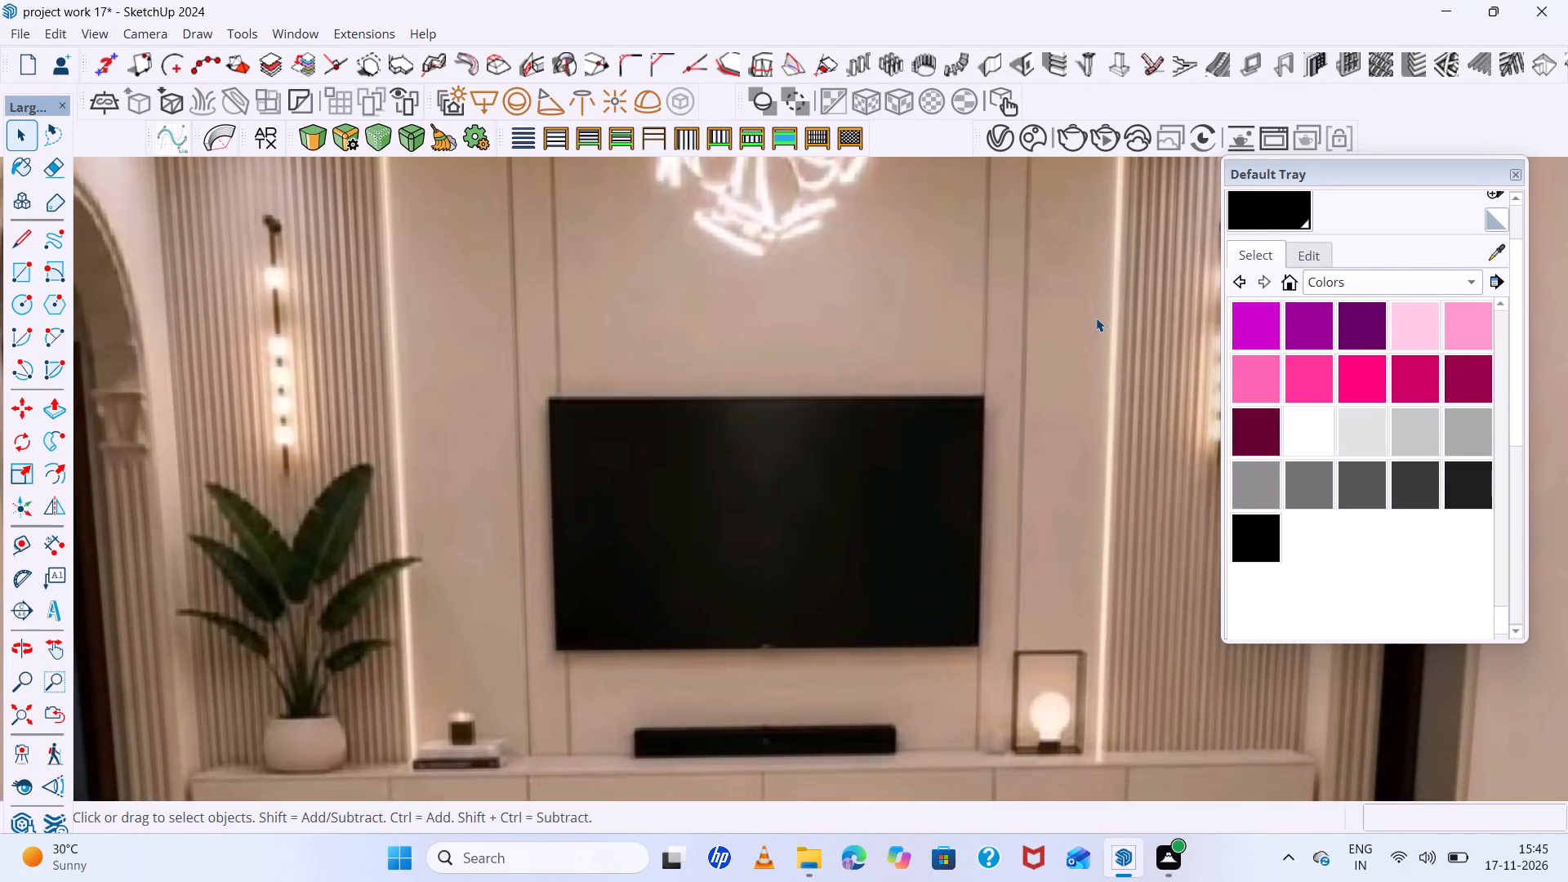
scroll(1096, 318, down, 3)
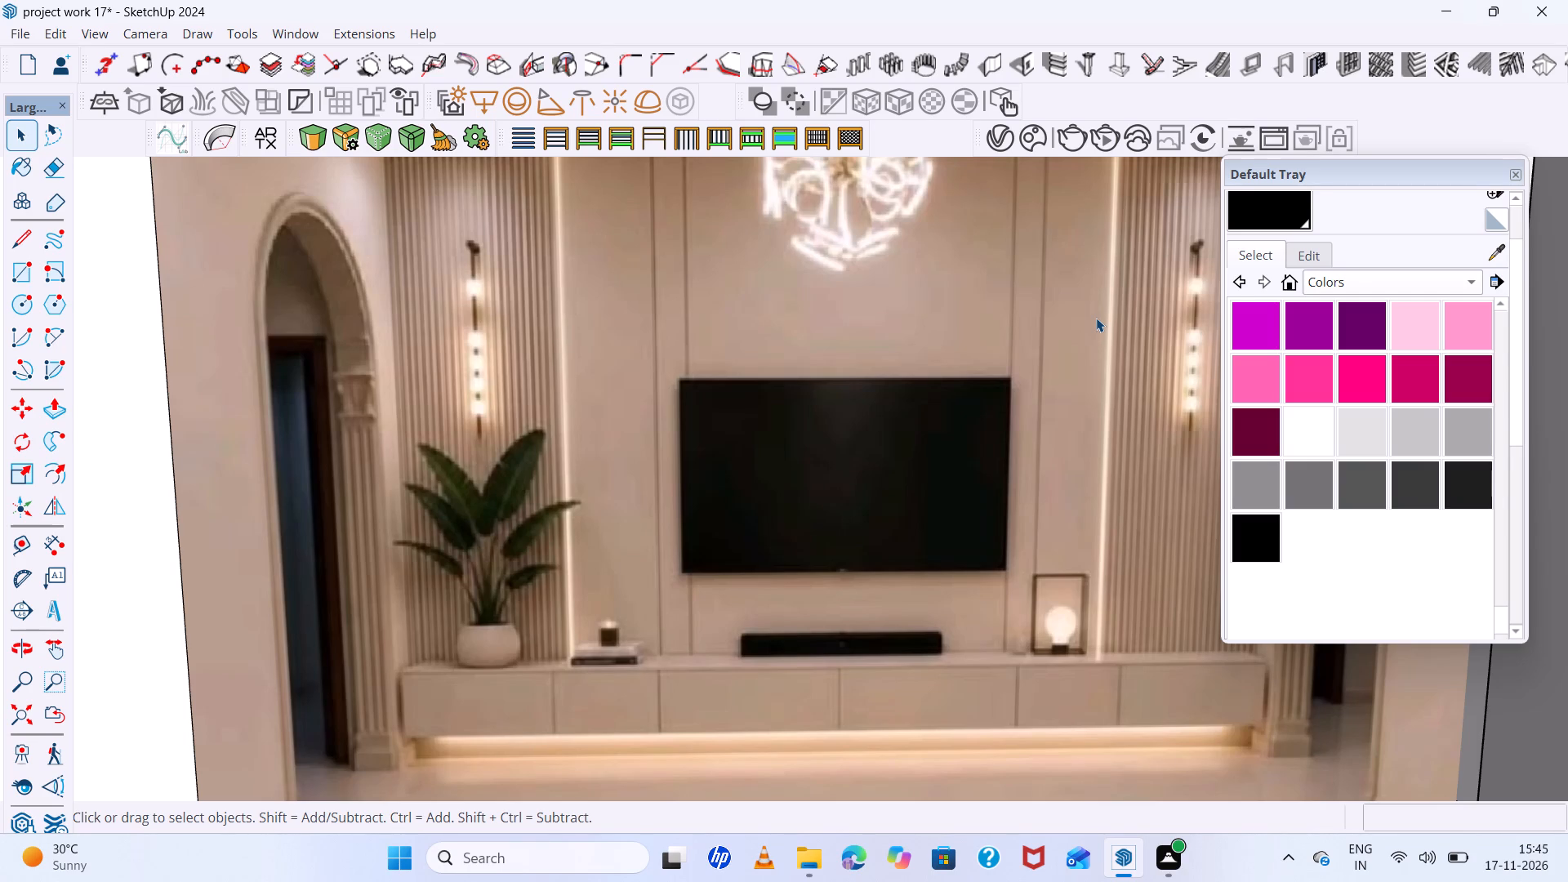
scroll(1048, 323, up, 1)
scroll(1030, 320, down, 4)
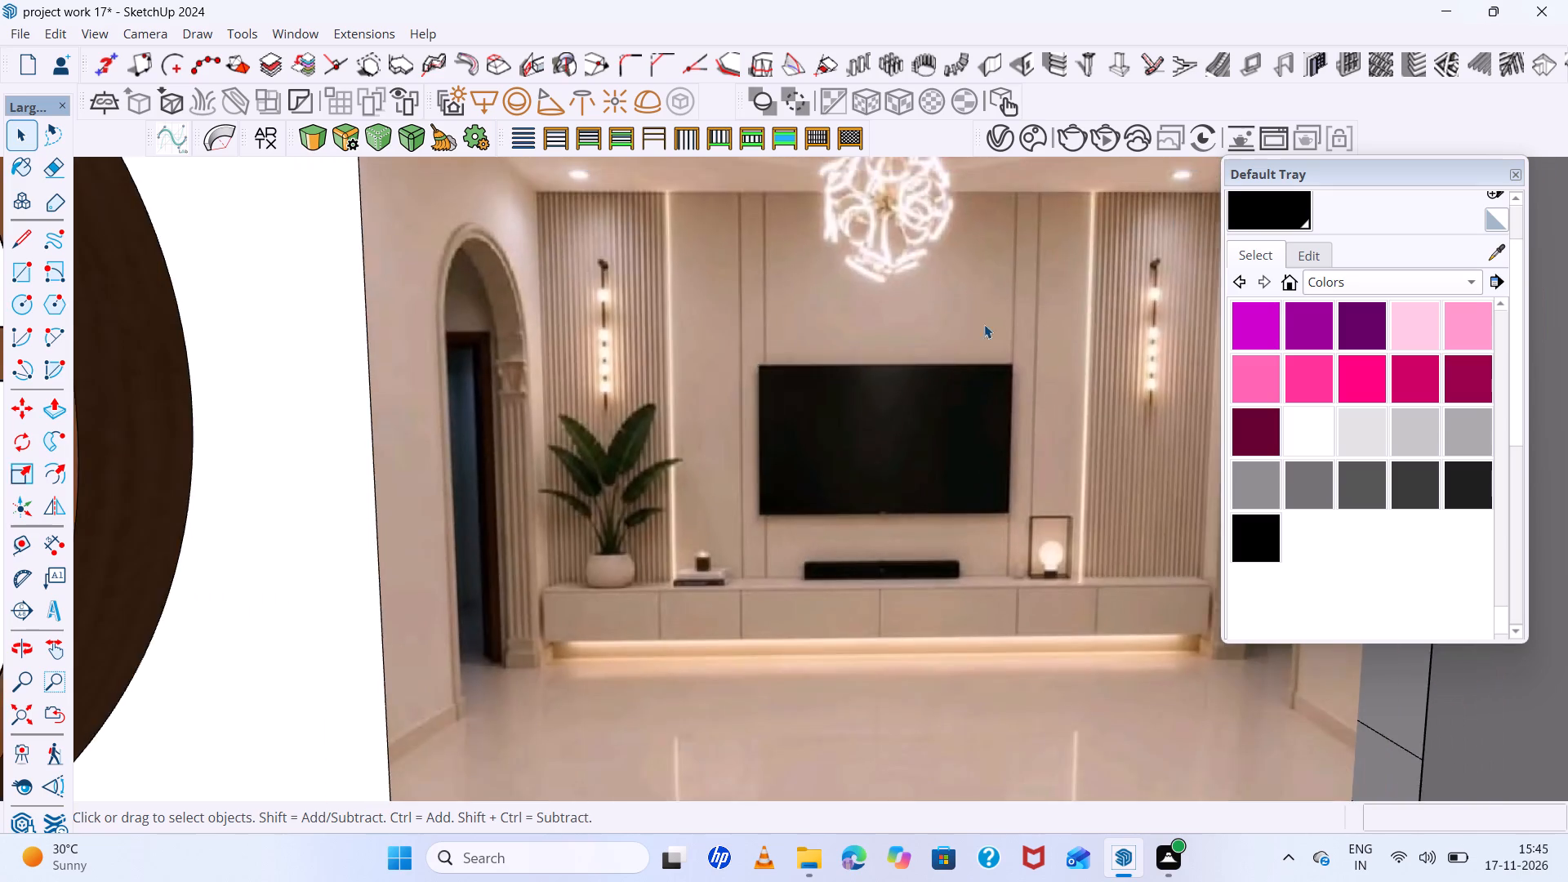
scroll(802, 345, down, 5)
scroll(710, 457, up, 14)
scroll(745, 473, down, 8)
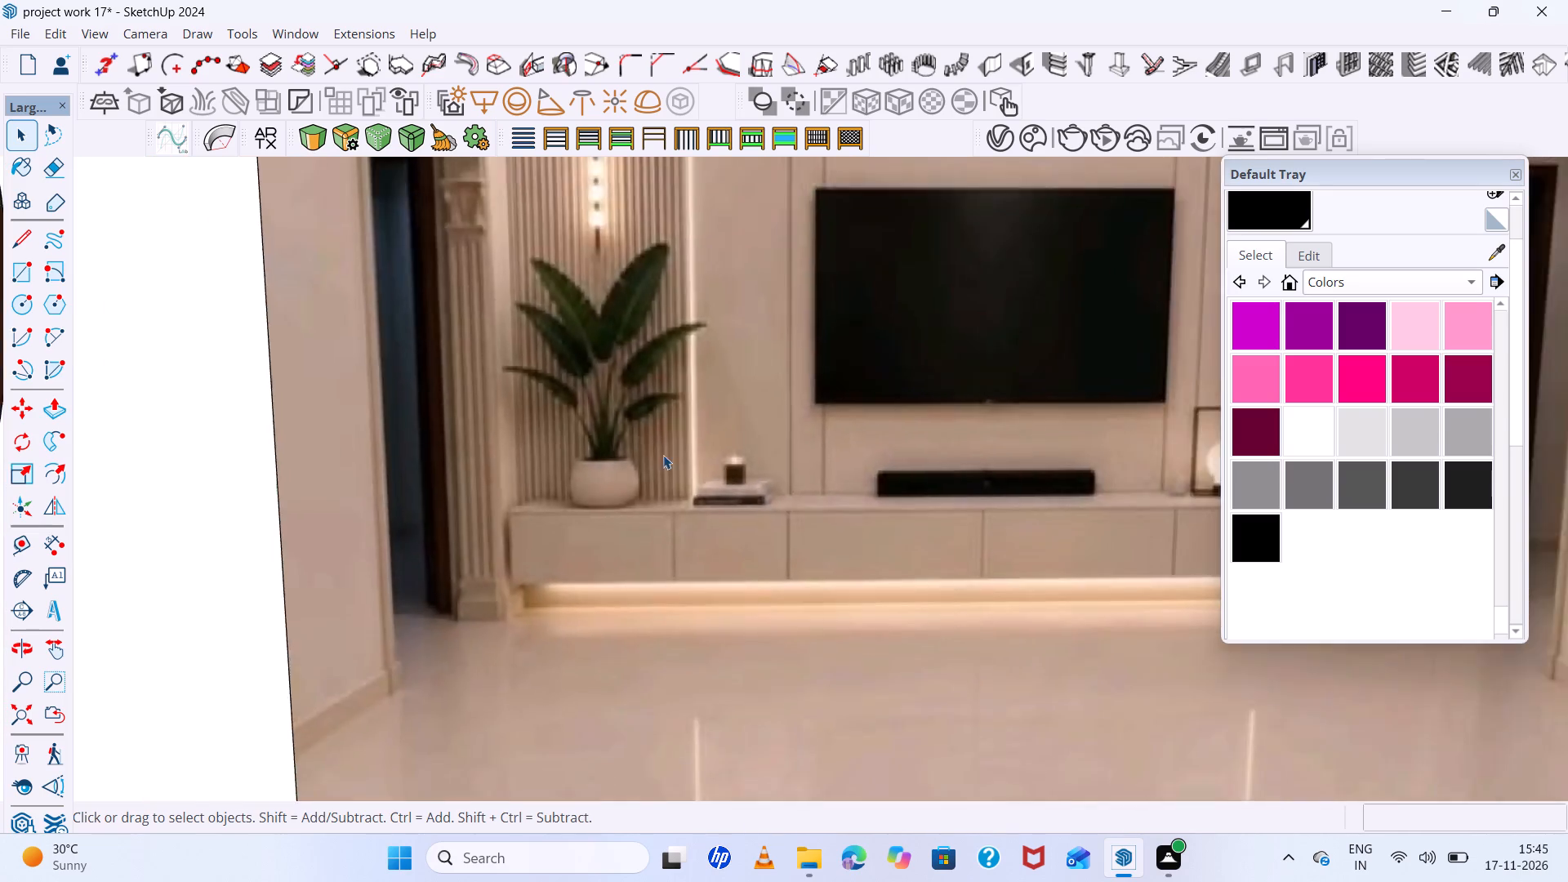
scroll(663, 455, down, 16)
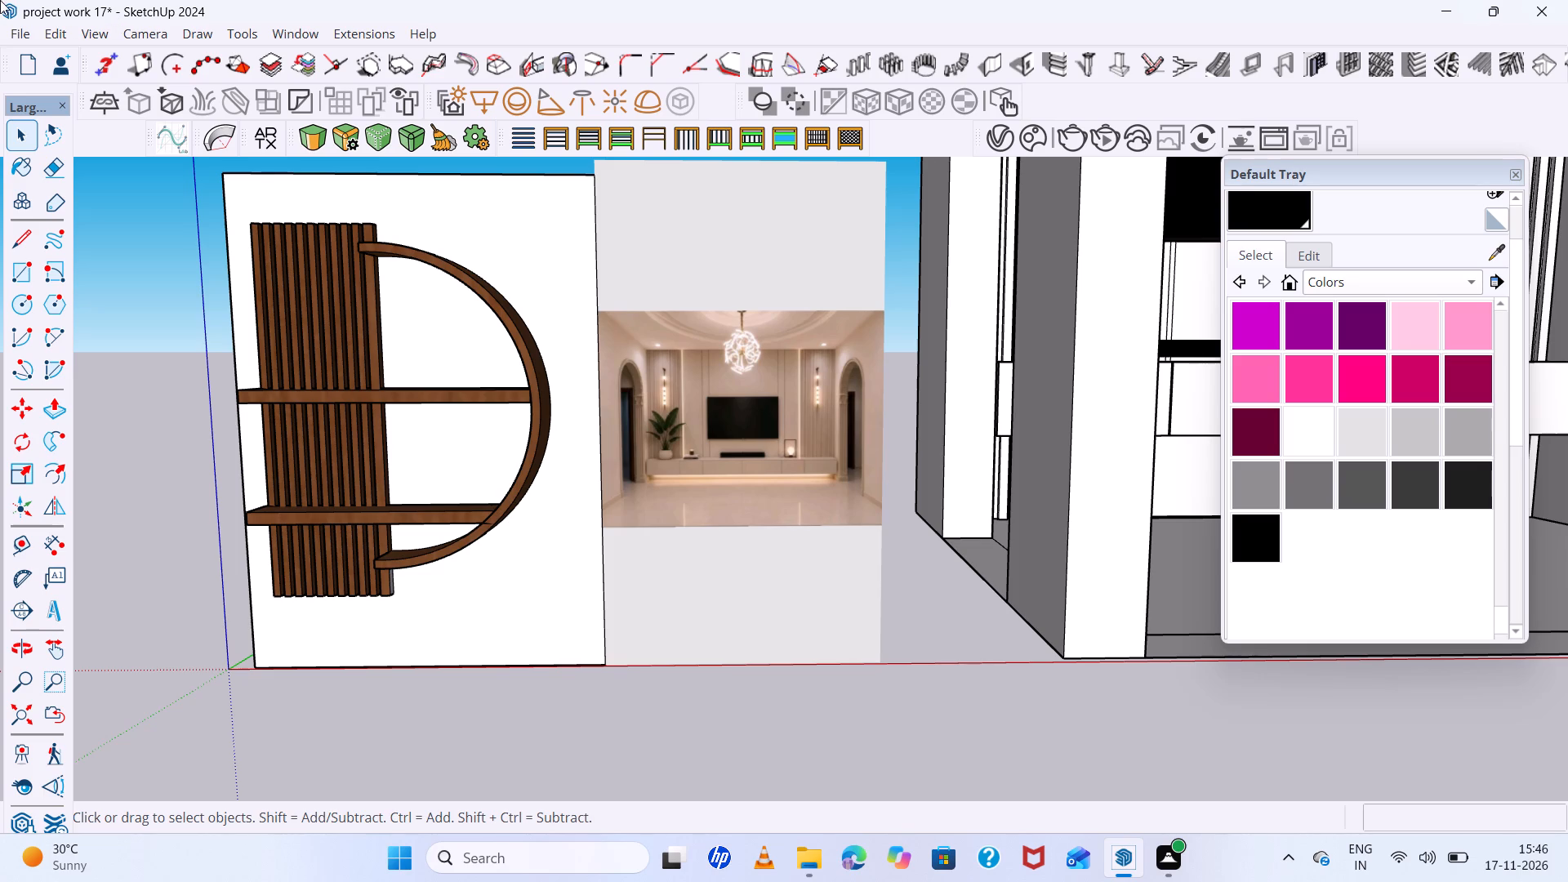
Open 3D Warehouse and search its models for "pot plants".
click(288, 43)
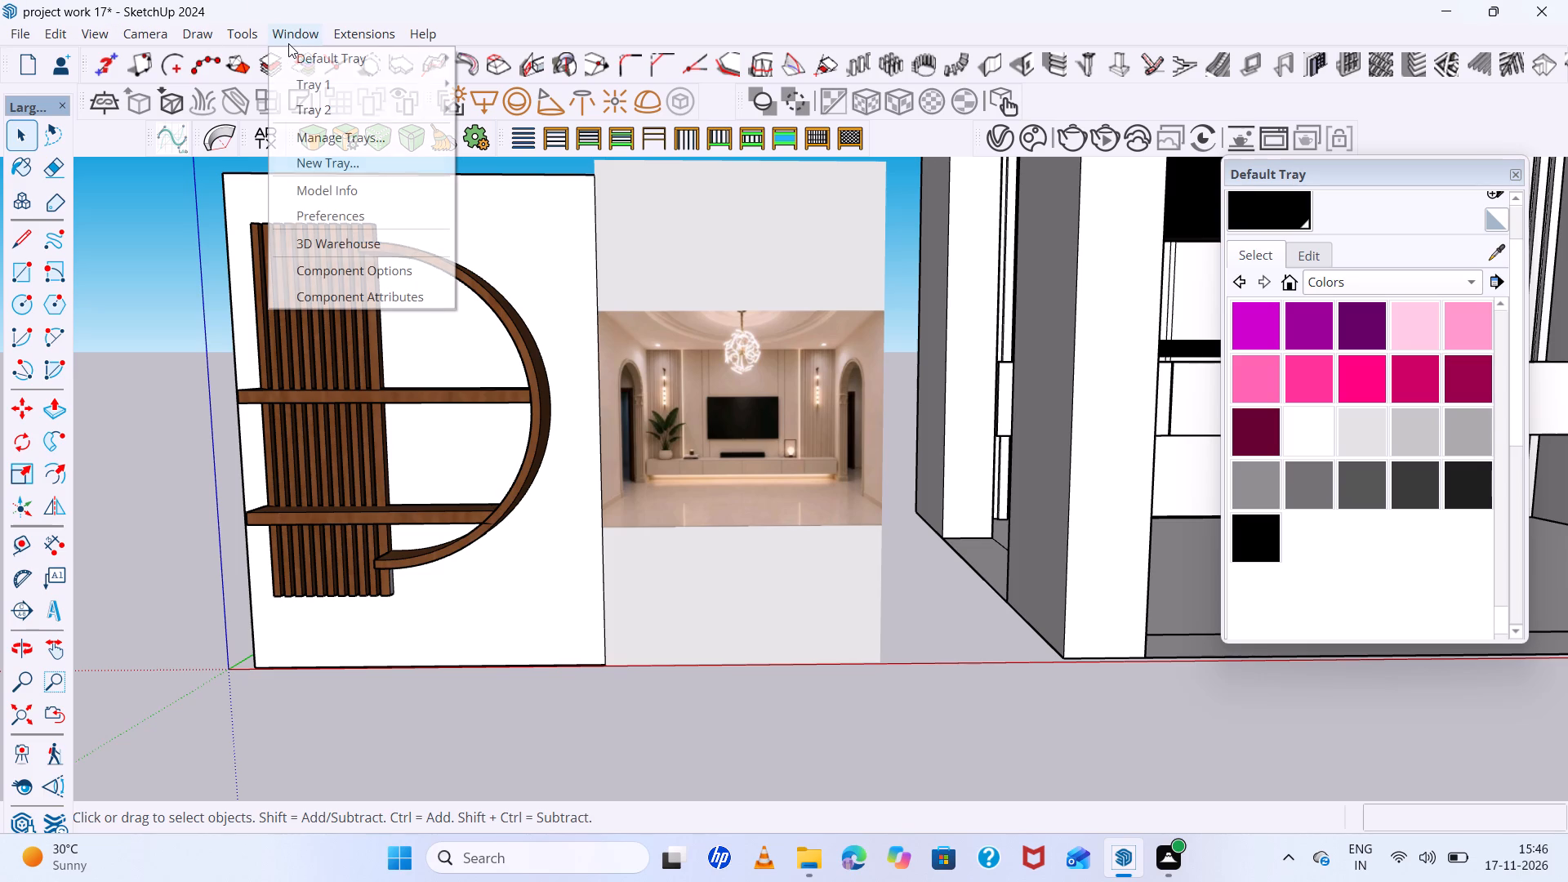
click(323, 247)
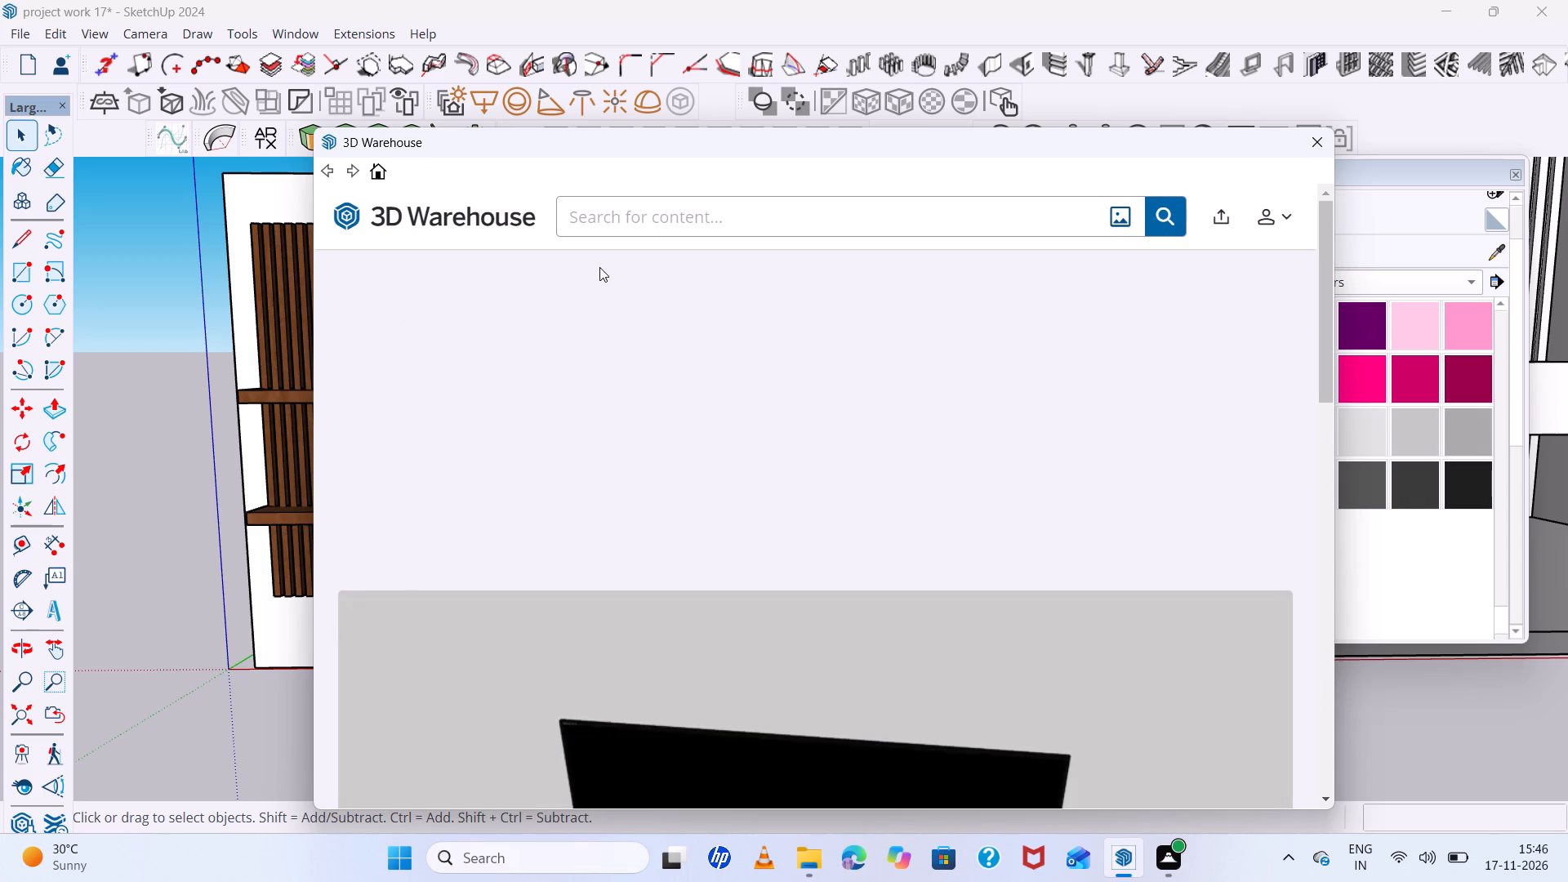
click(614, 225)
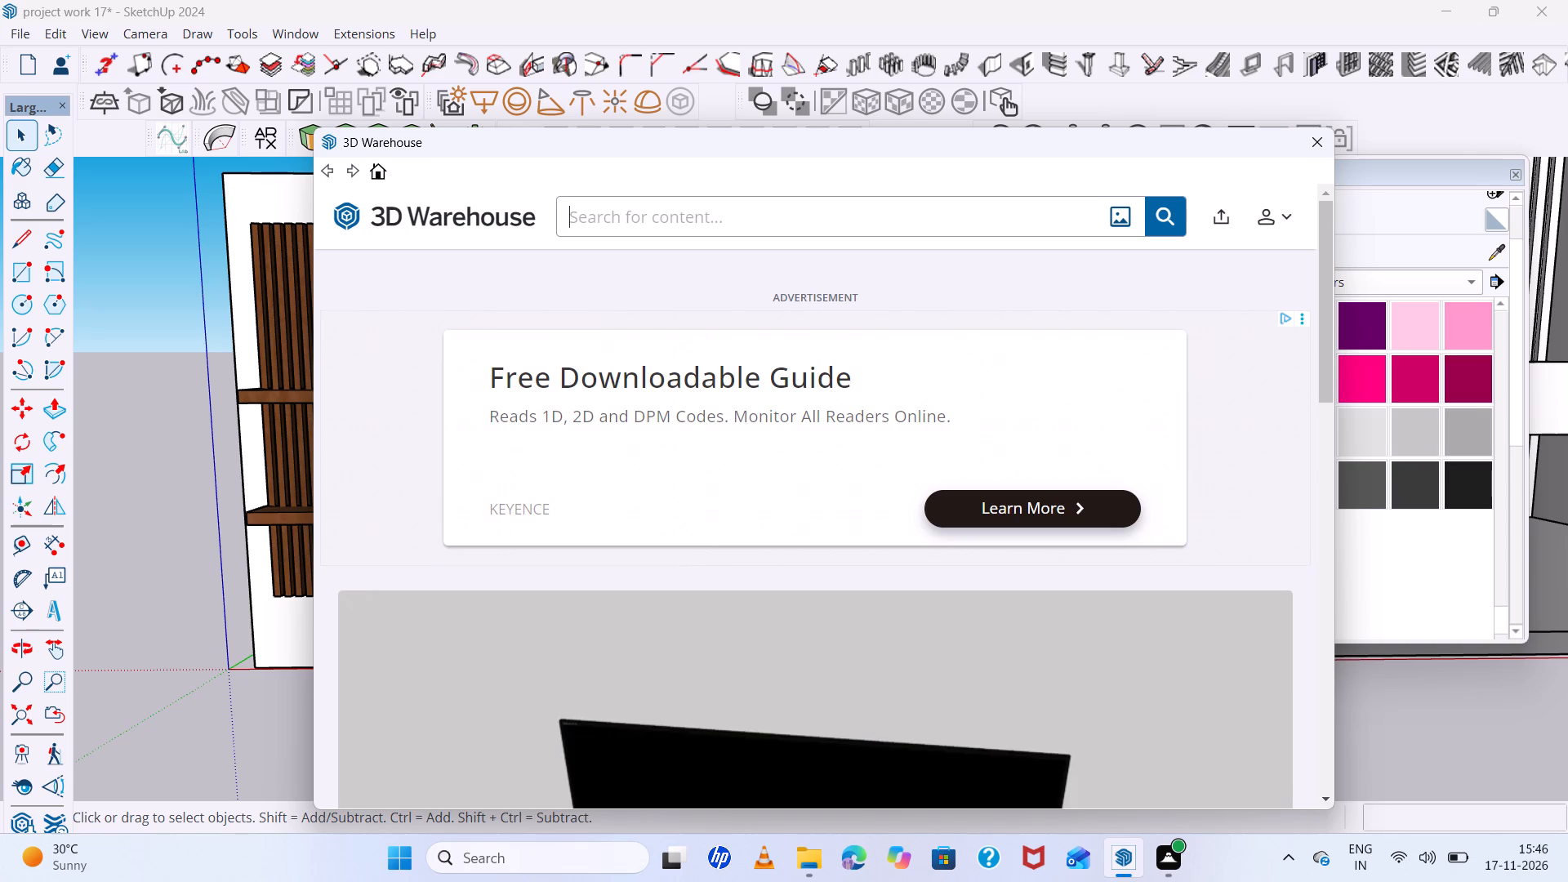
text(pot plam)
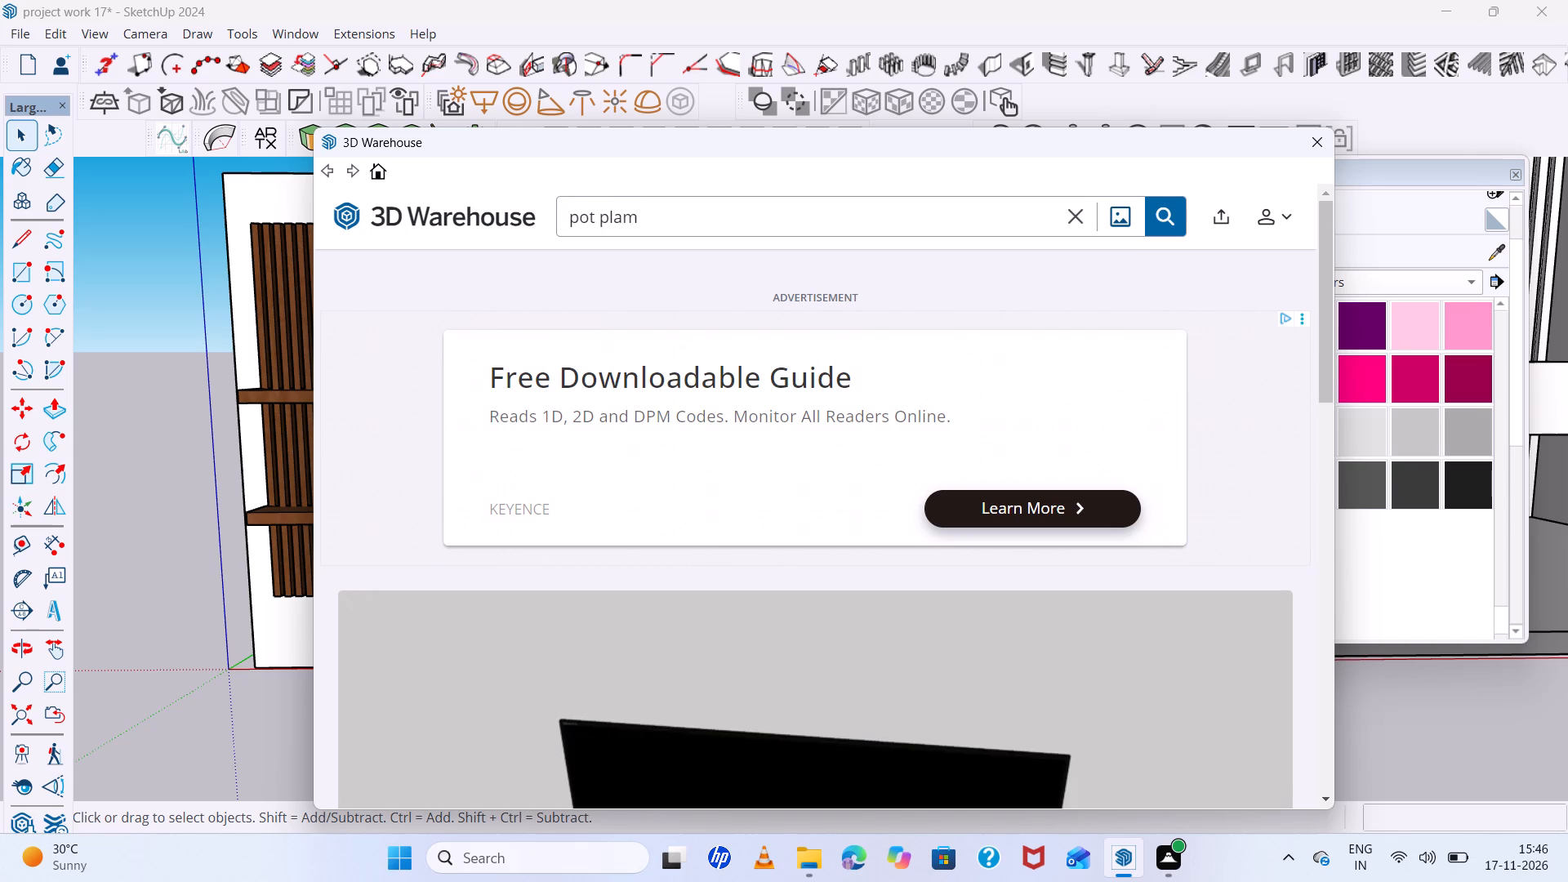
key(BackSpace)
text(nts)
key(Return)
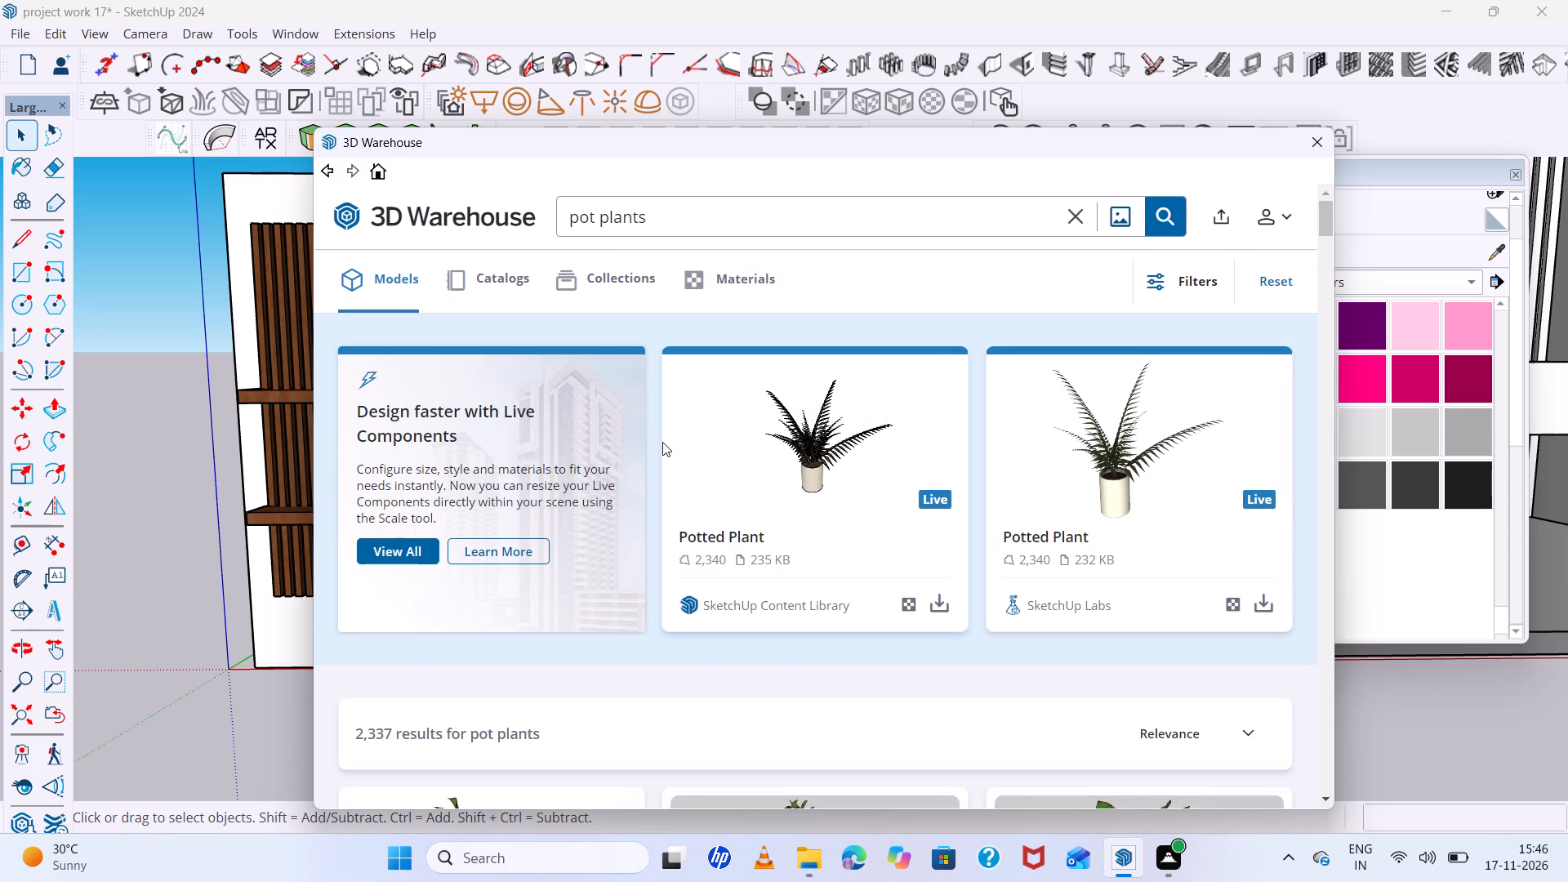
Browse the pot plant models for one resembling the large-leaved plant on the reference photo's cabinet.
scroll(662, 442, down, 1)
scroll(684, 493, up, 1)
scroll(684, 493, down, 2)
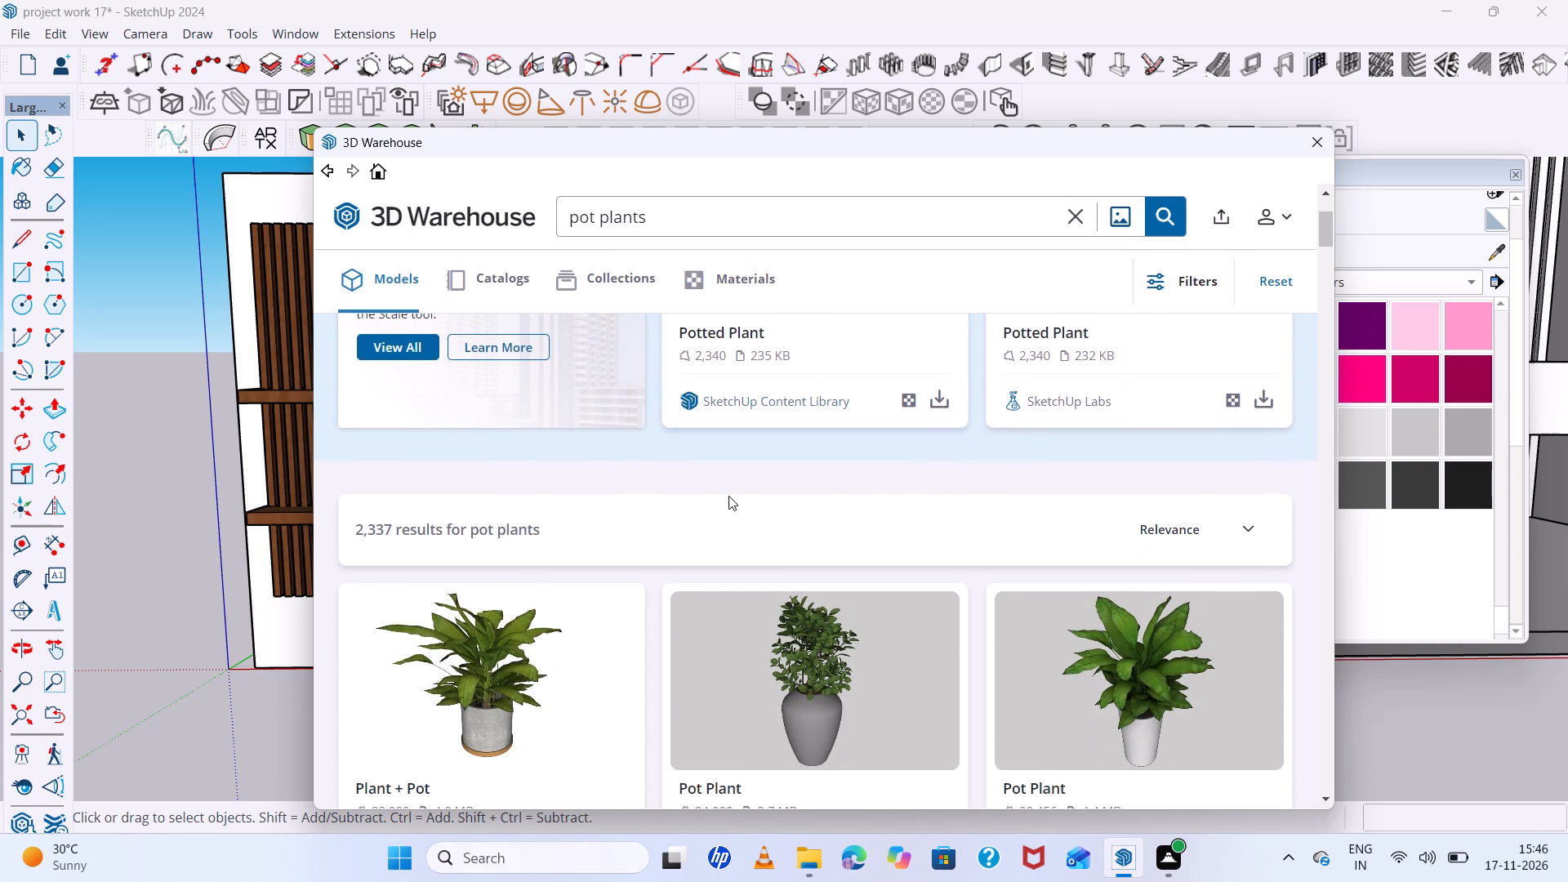
scroll(728, 496, down, 6)
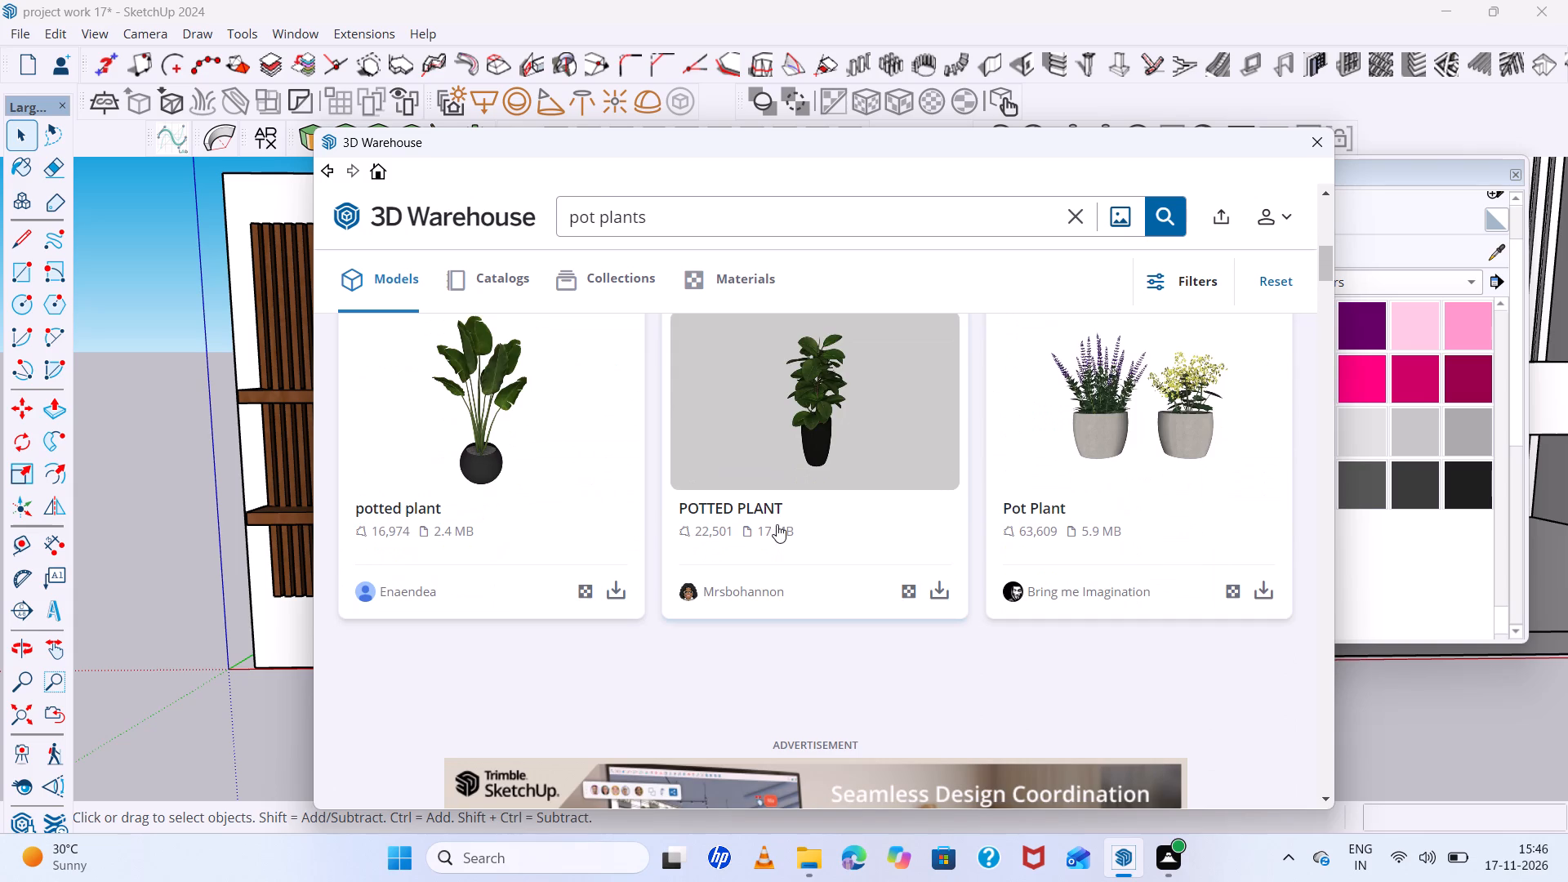
scroll(778, 524, down, 8)
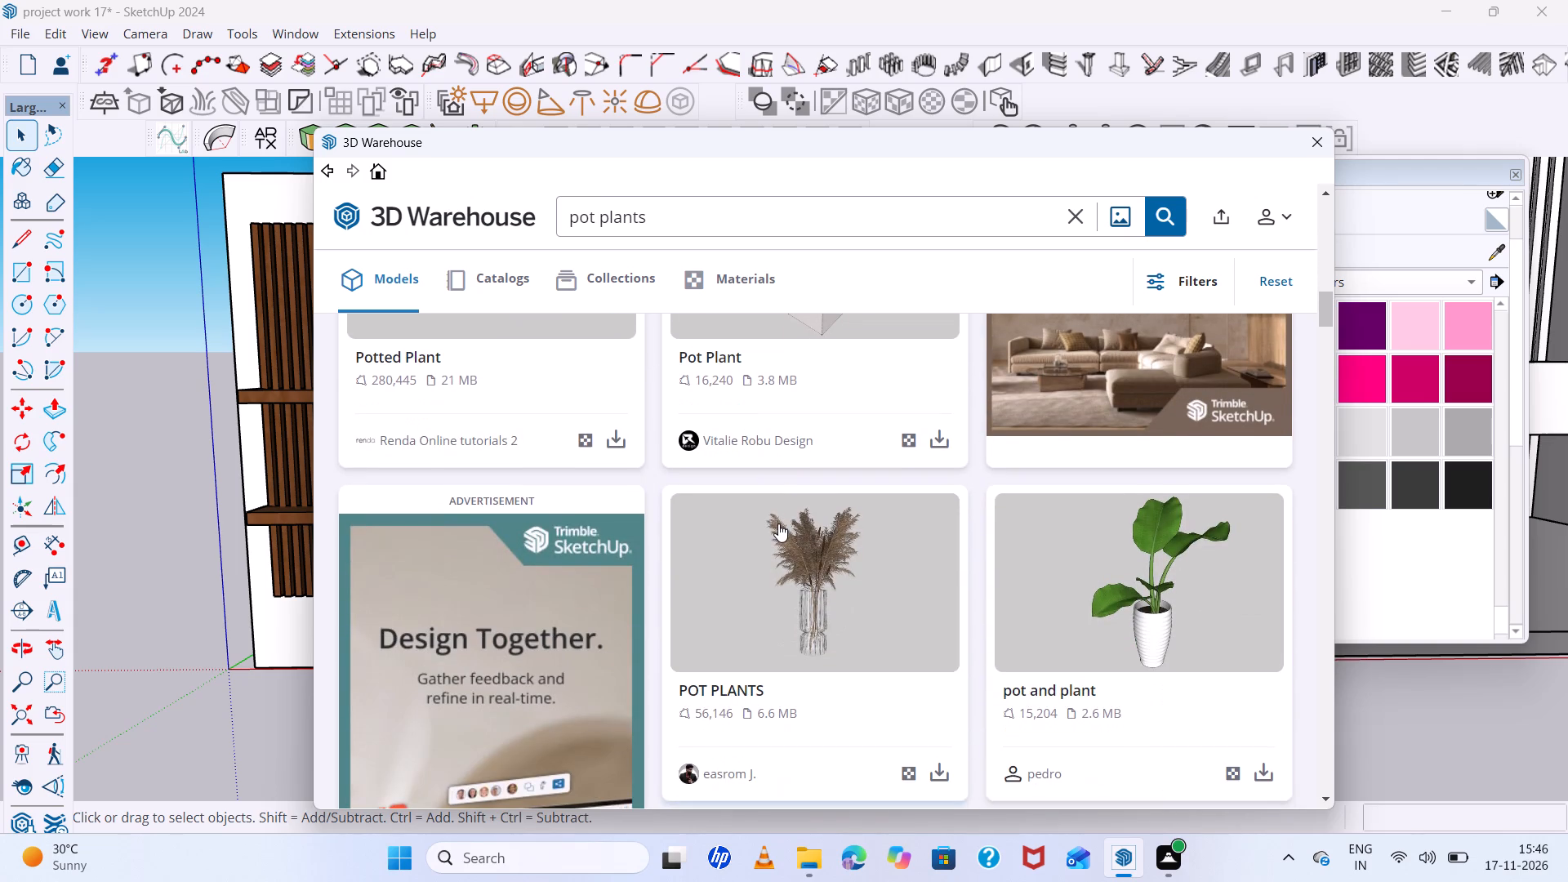
scroll(778, 523, down, 9)
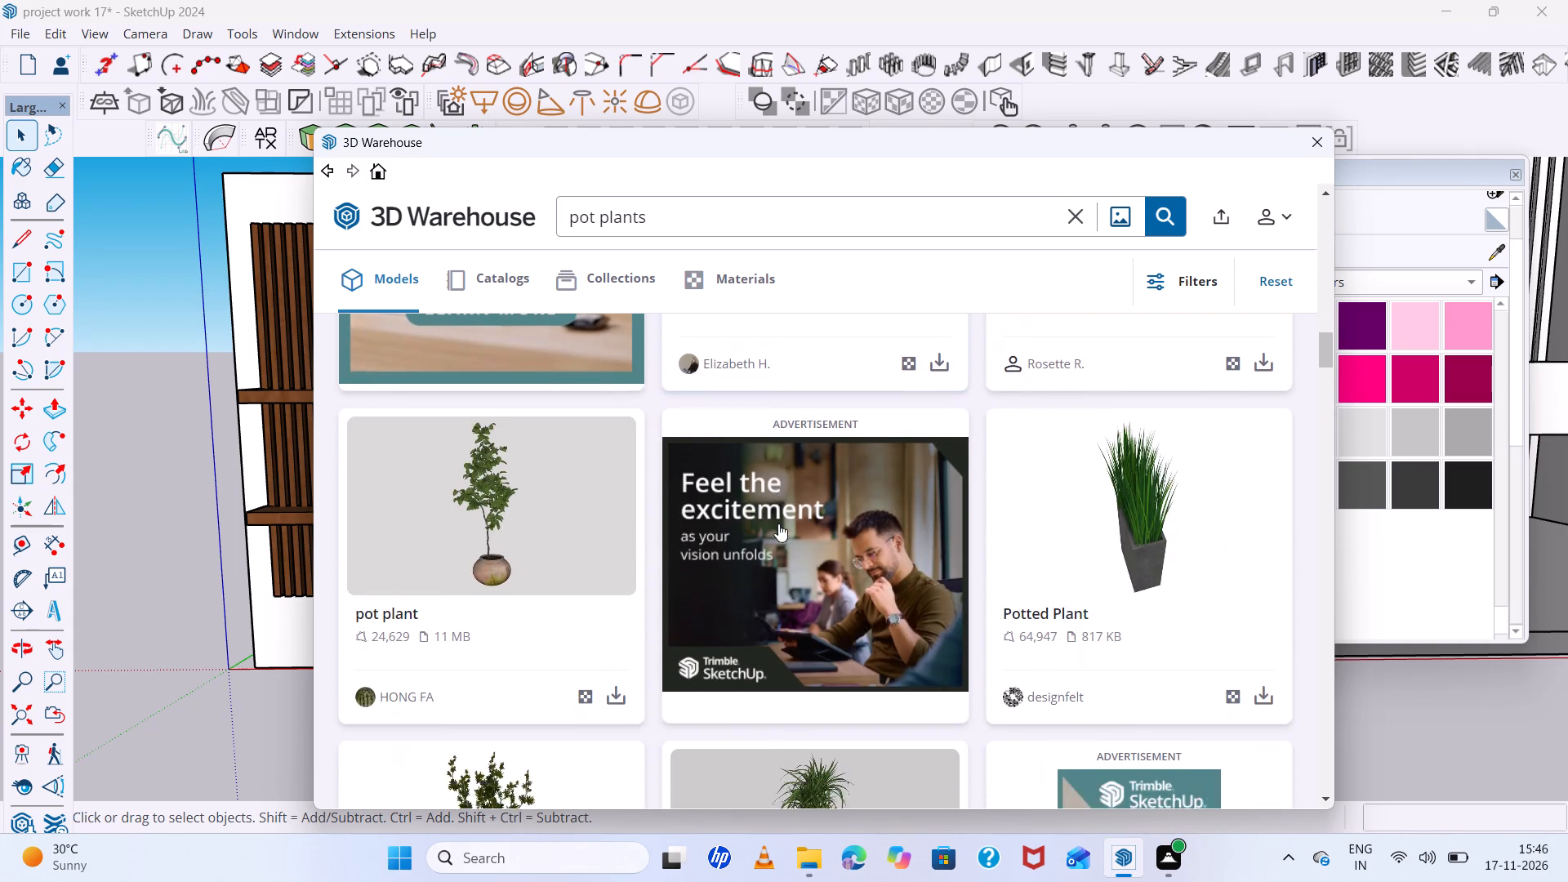
scroll(778, 523, down, 5)
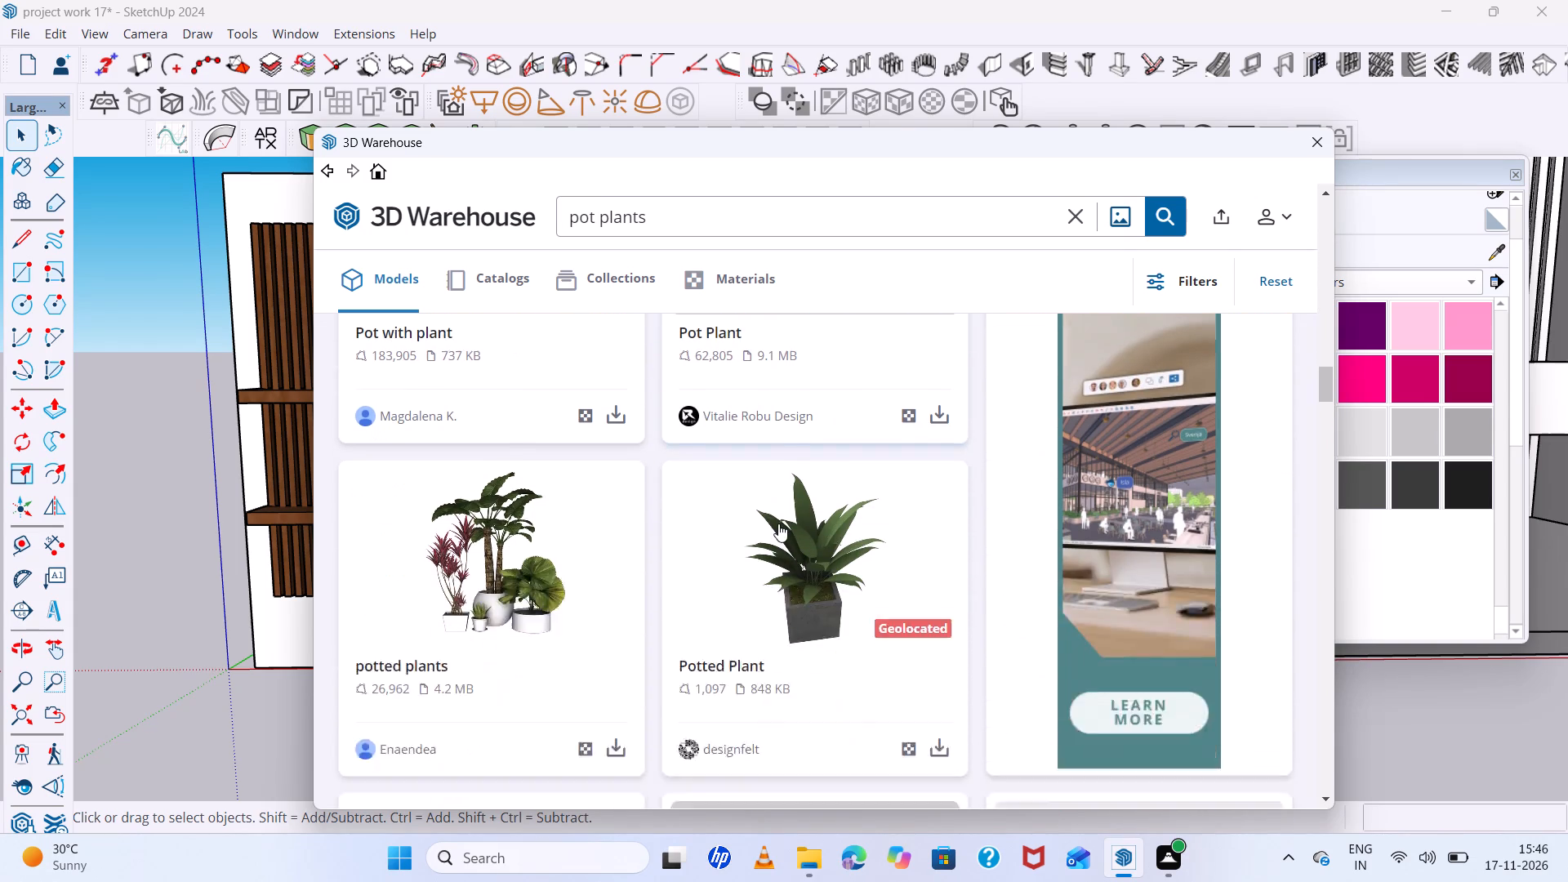
scroll(778, 523, down, 4)
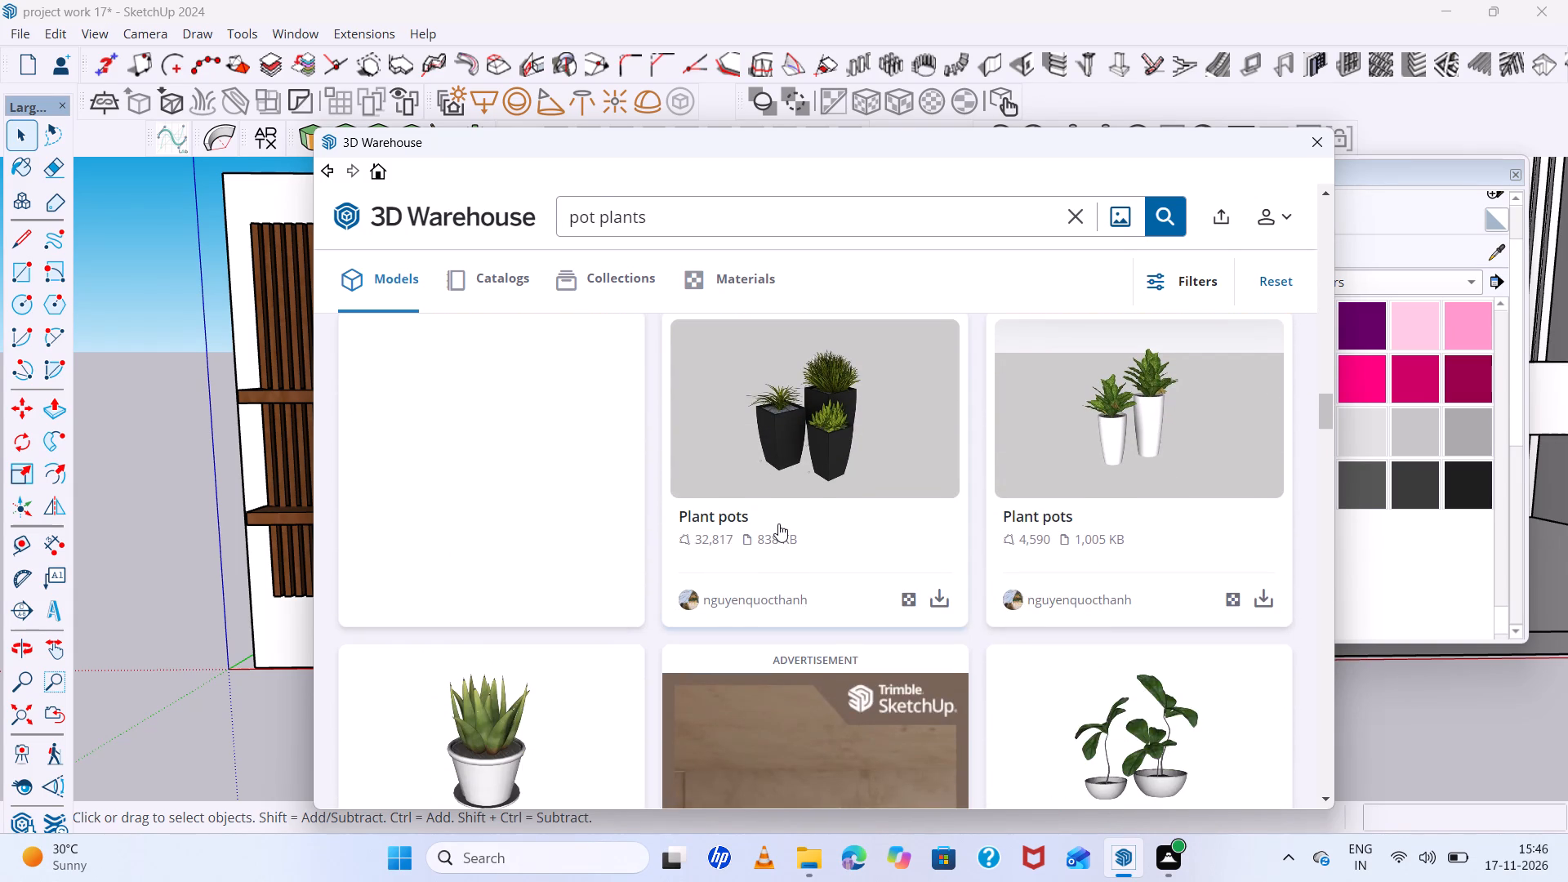
scroll(778, 523, down, 8)
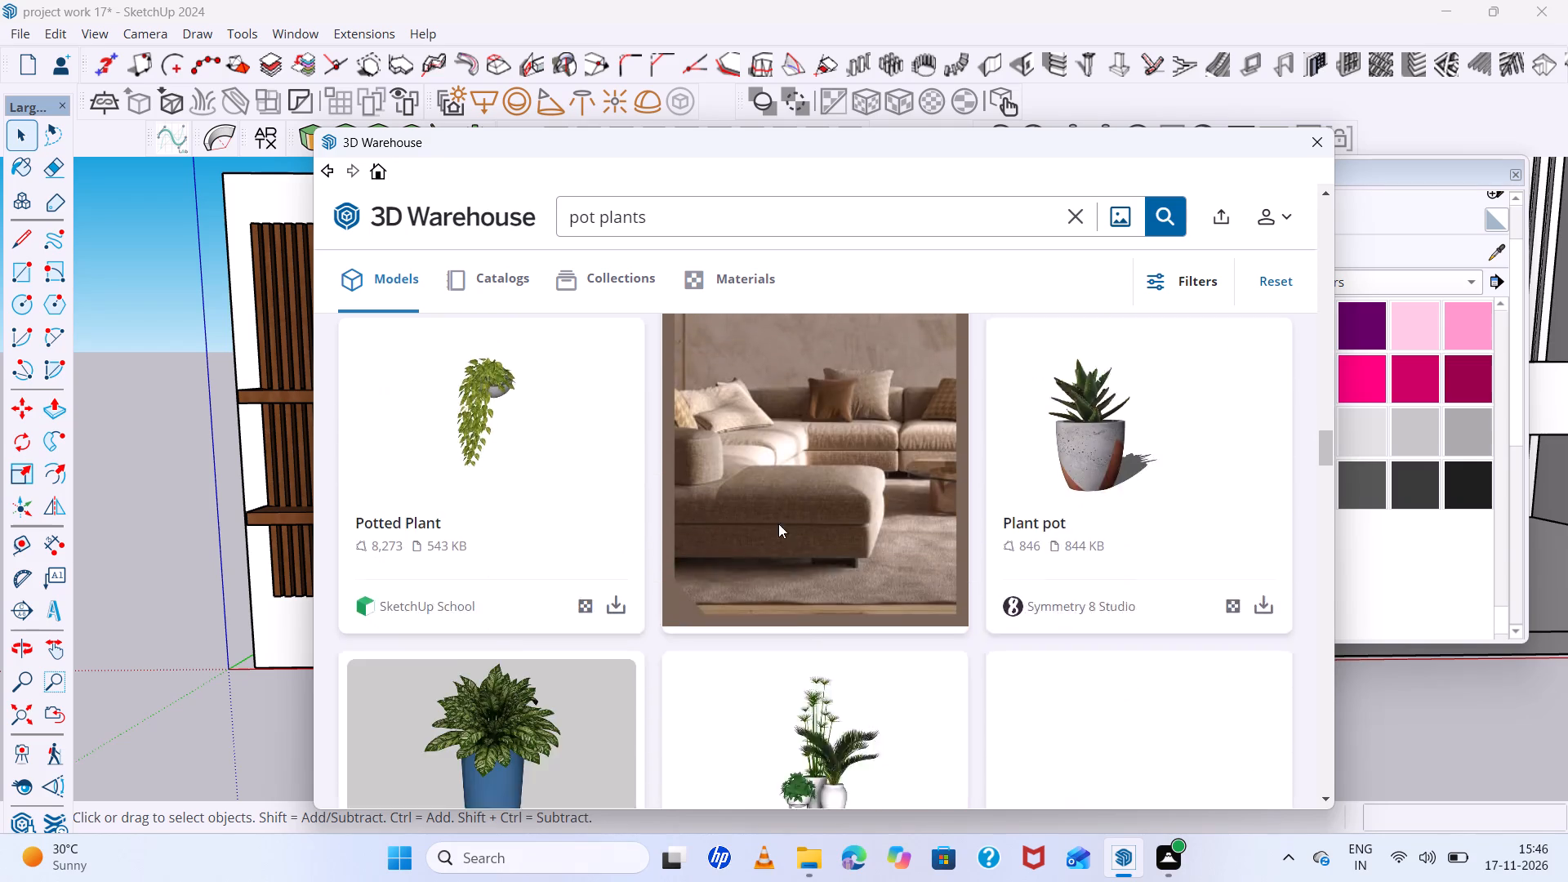
scroll(778, 523, up, 4)
scroll(778, 523, down, 4)
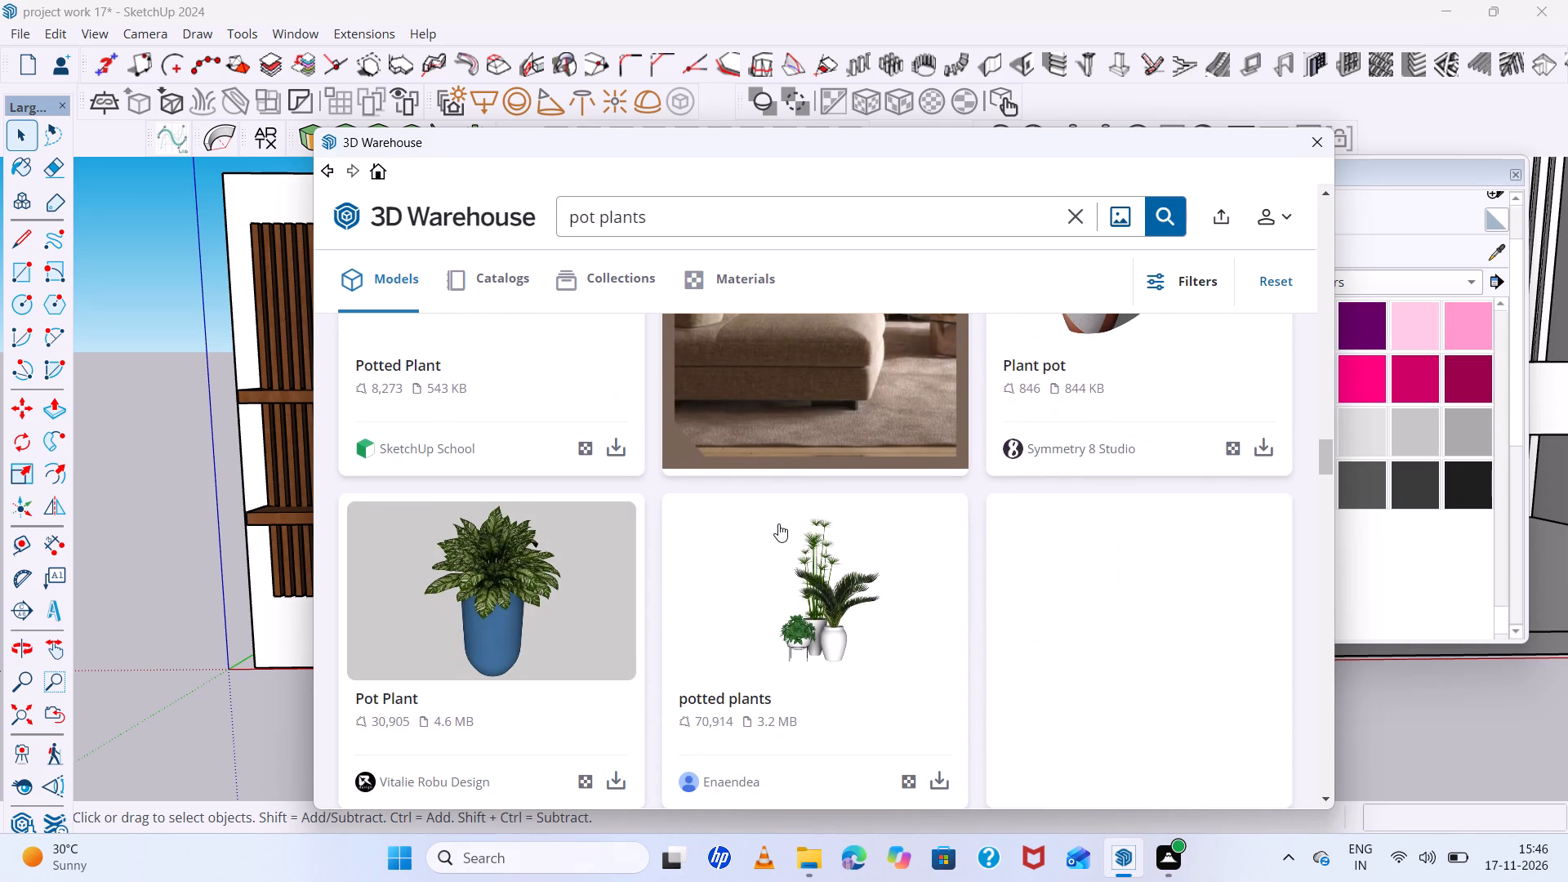
scroll(778, 523, down, 11)
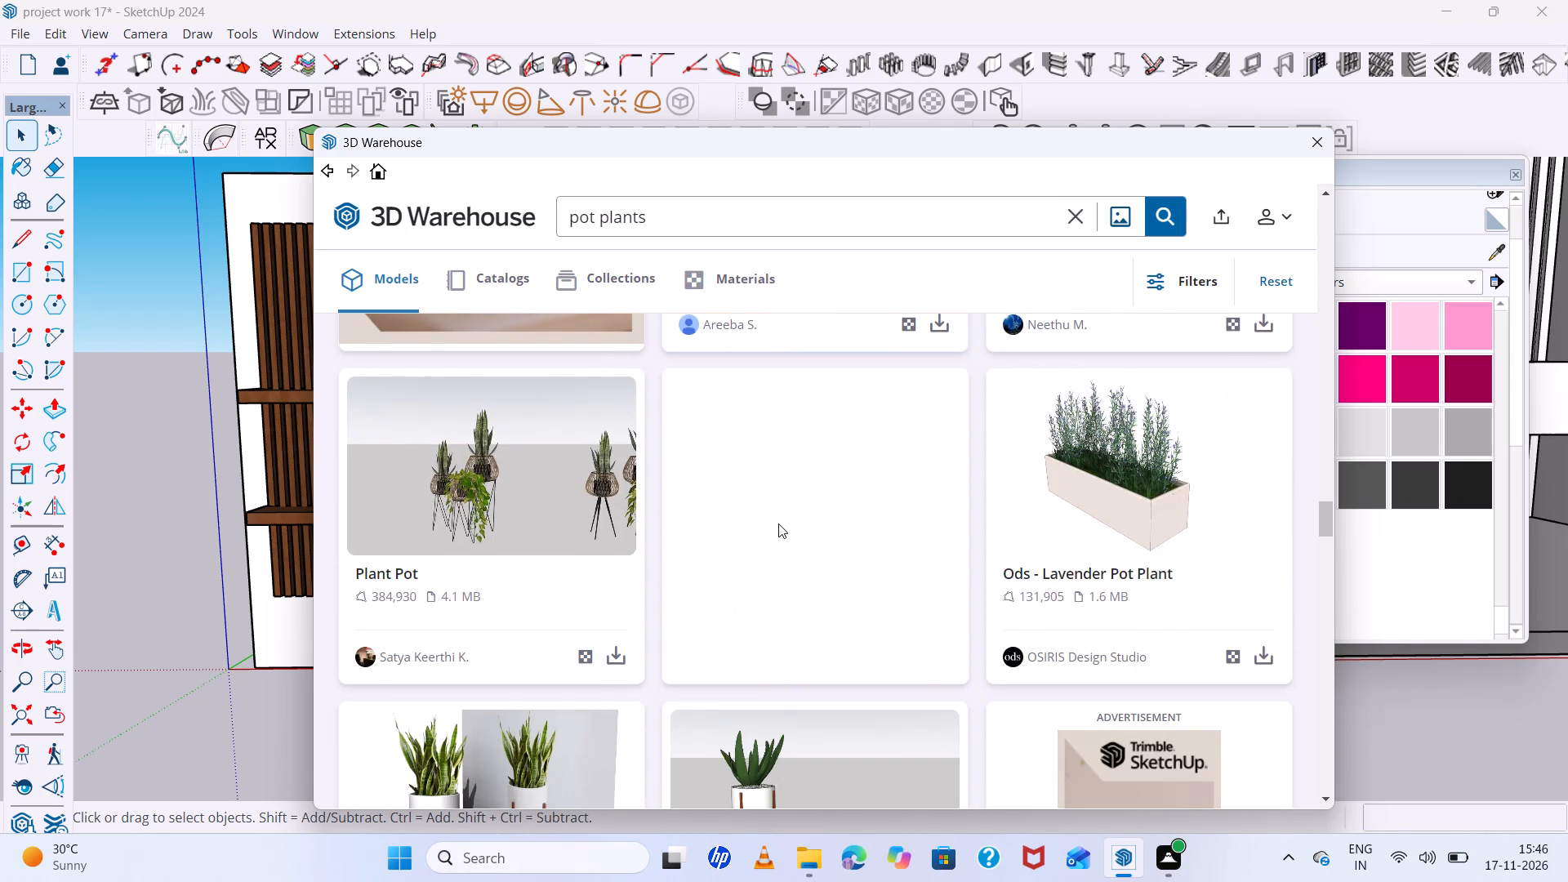
scroll(778, 523, down, 8)
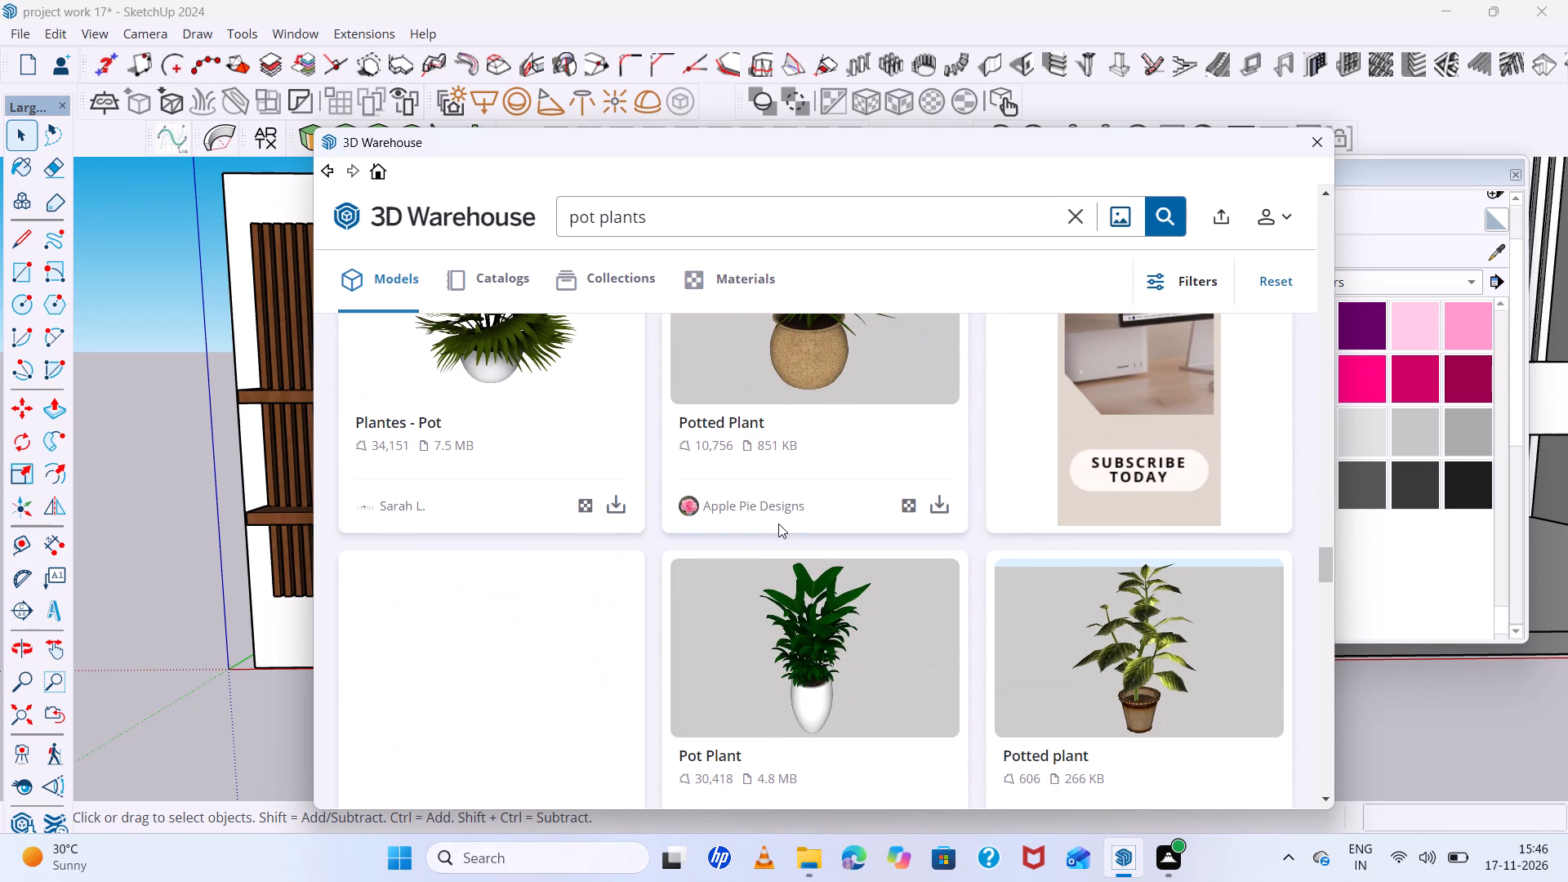
scroll(778, 523, down, 16)
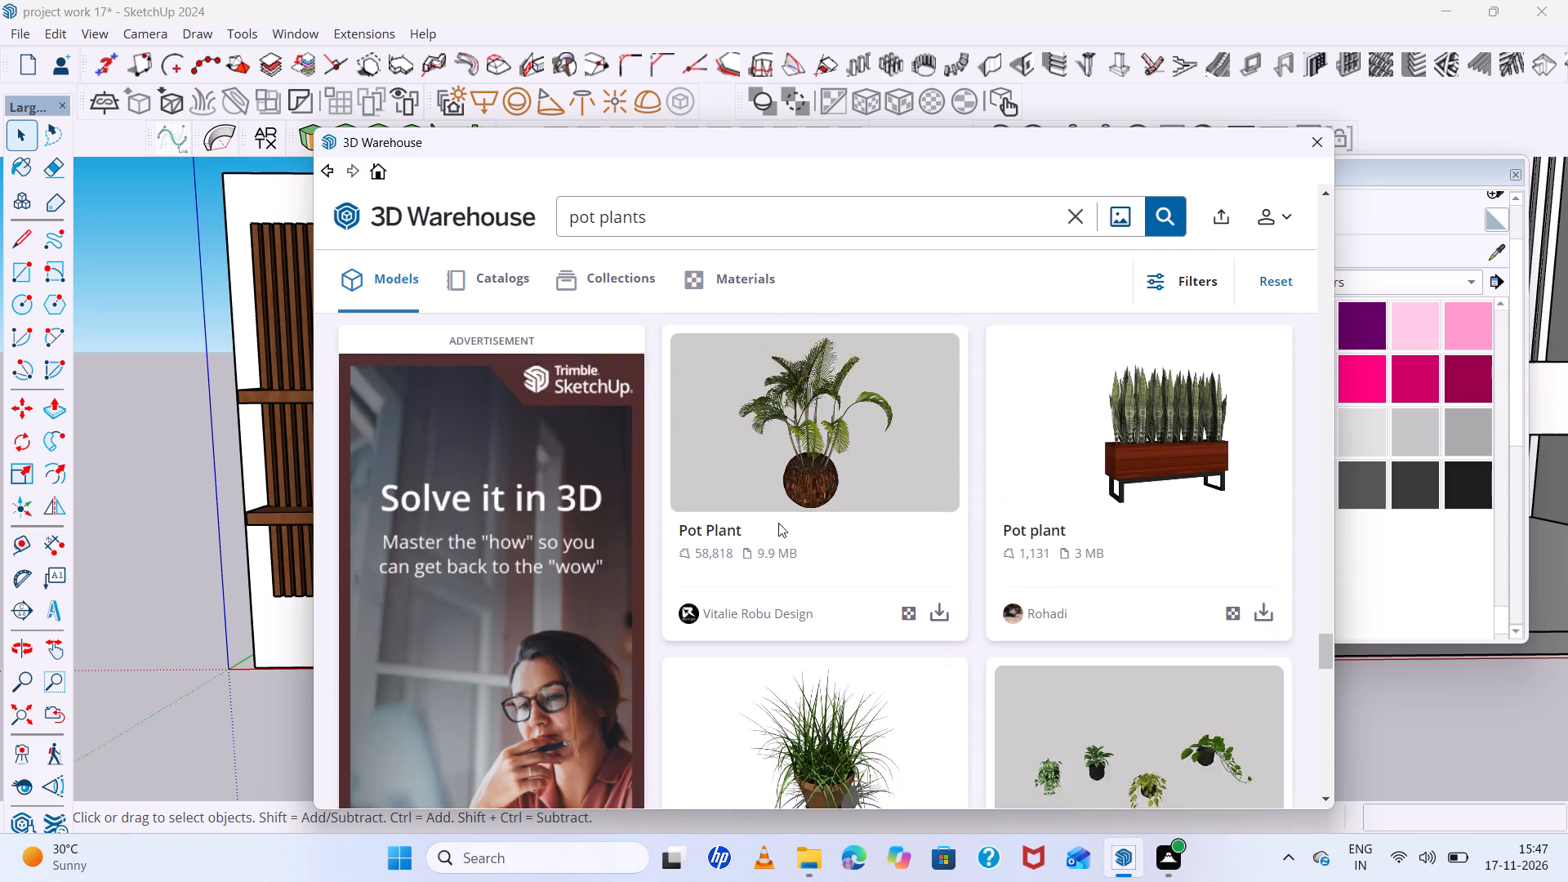
Replace the pot plant search with a 3D Warehouse model search for "book".
click(687, 209)
key(BackSpace)
key(BackSpace)
key(BackSpace)
key(BackSpace)
key(BackSpace)
key(BackSpace)
key(BackSpace)
key(BackSpace)
key(BackSpace)
key(BackSpace)
key(BackSpace)
key(BackSpace)
key(BackSpace)
key(BackSpace)
key(BackSpace)
key(BackSpace)
key(BackSpace)
key(BackSpace)
key(BackSpace)
key(BackSpace)
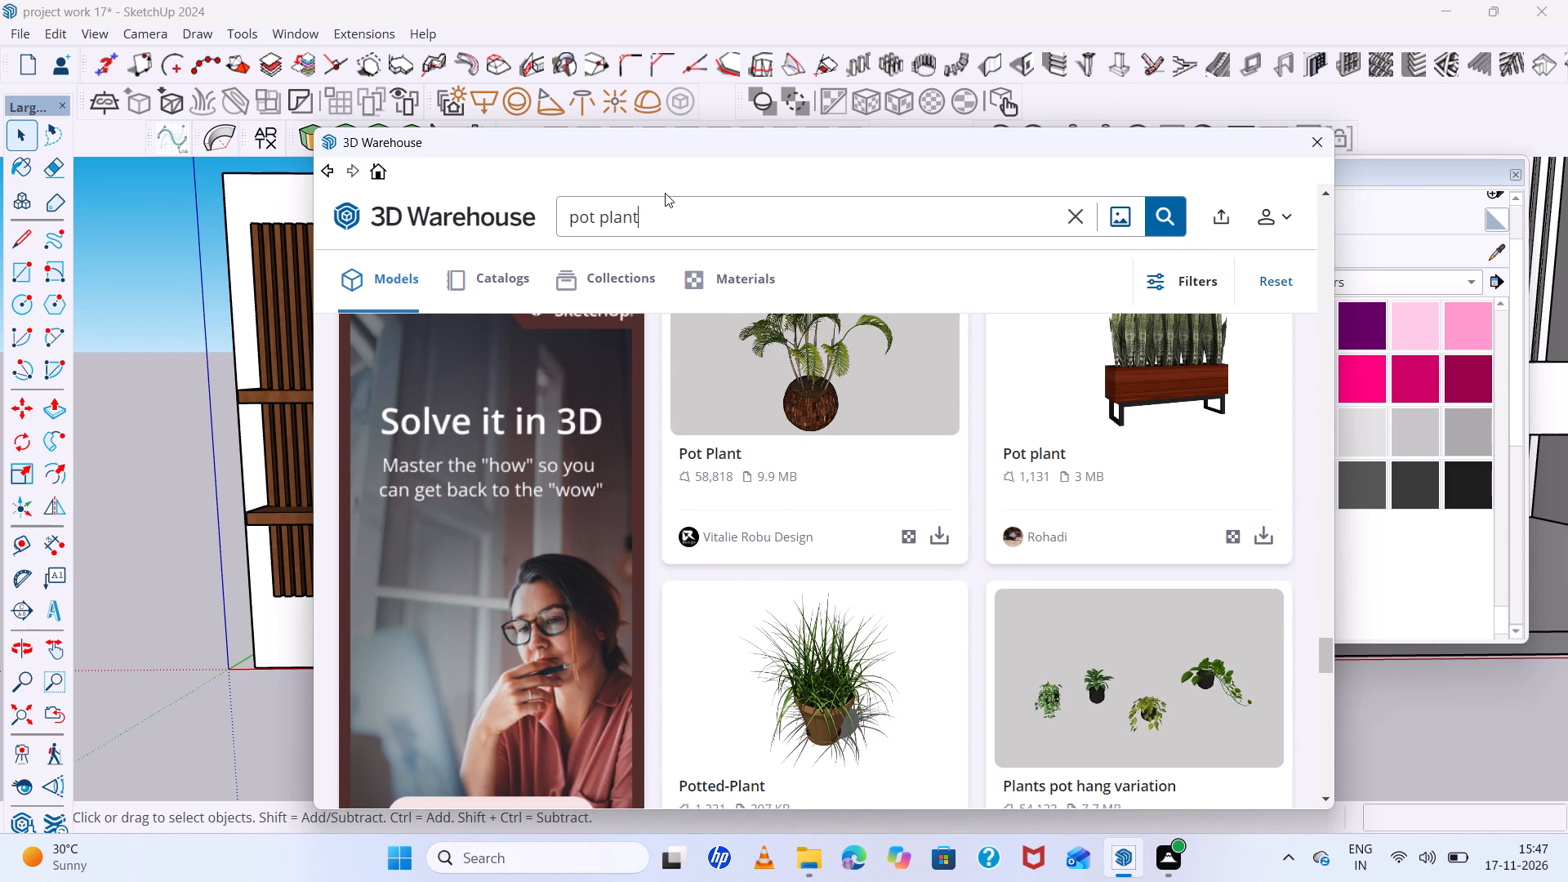
text(books4)
key(BackSpace)
key(BackSpace)
key(Return)
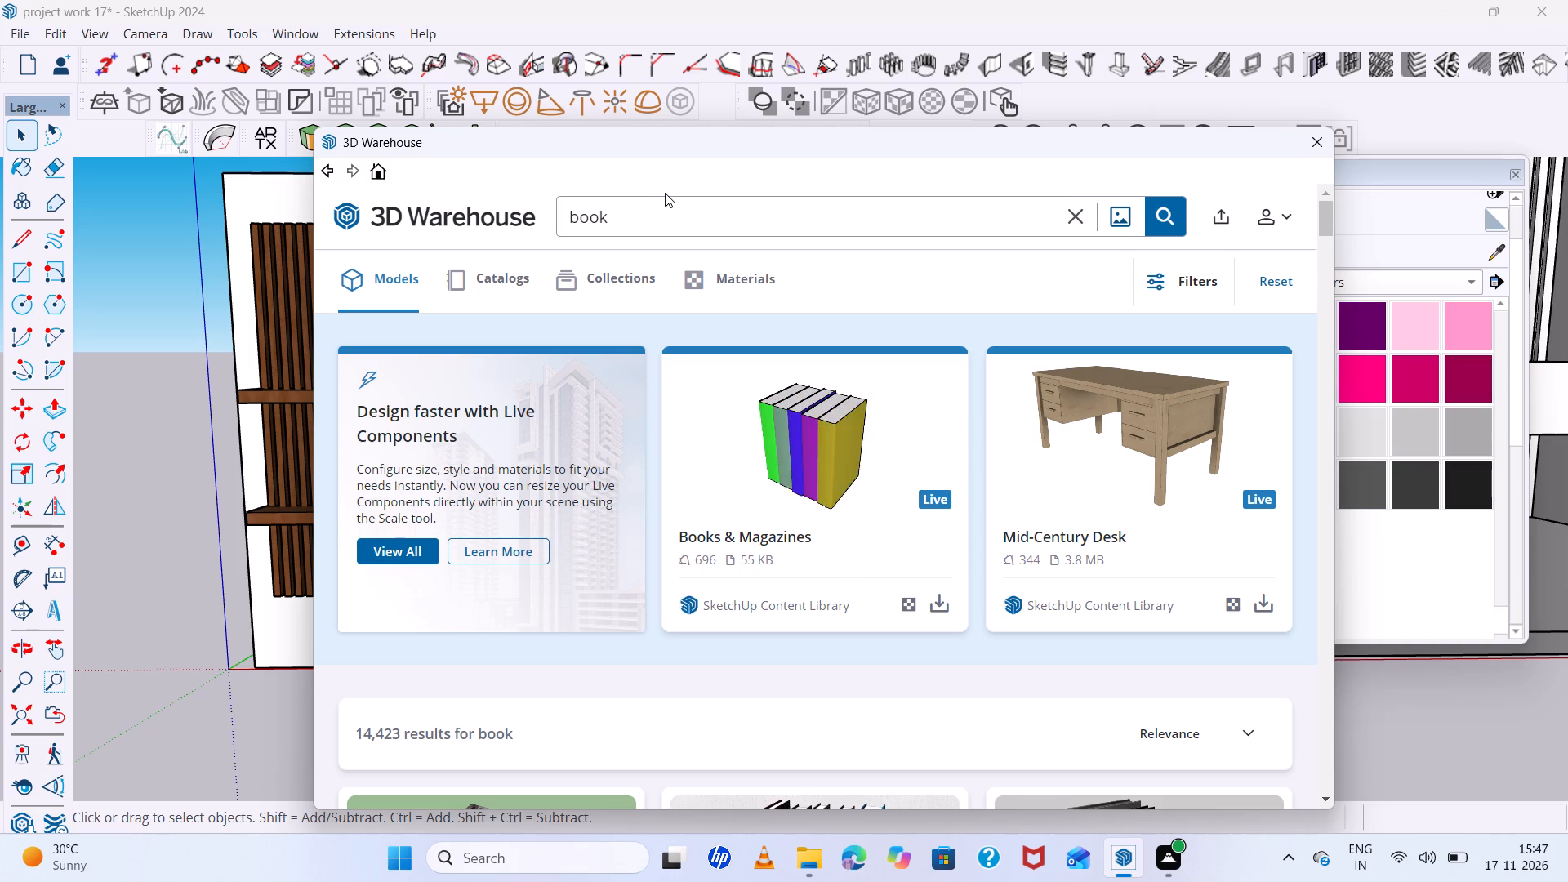
Browse the book models for a stack of books suitable as decor on the TV cabinet.
scroll(715, 481, down, 6)
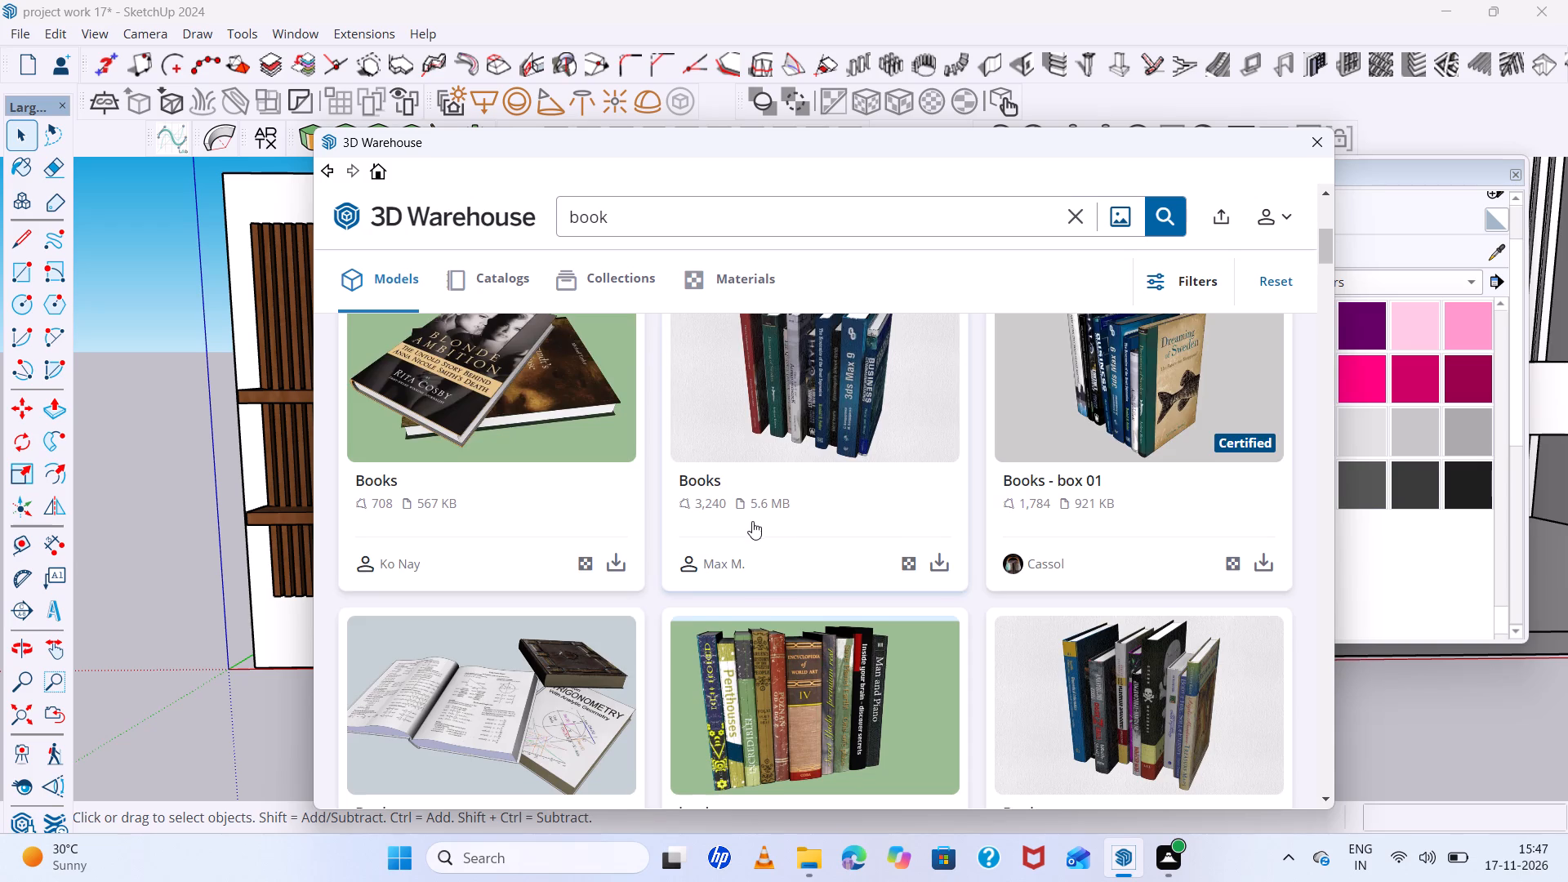
scroll(752, 521, down, 2)
scroll(755, 576, up, 4)
scroll(751, 577, down, 11)
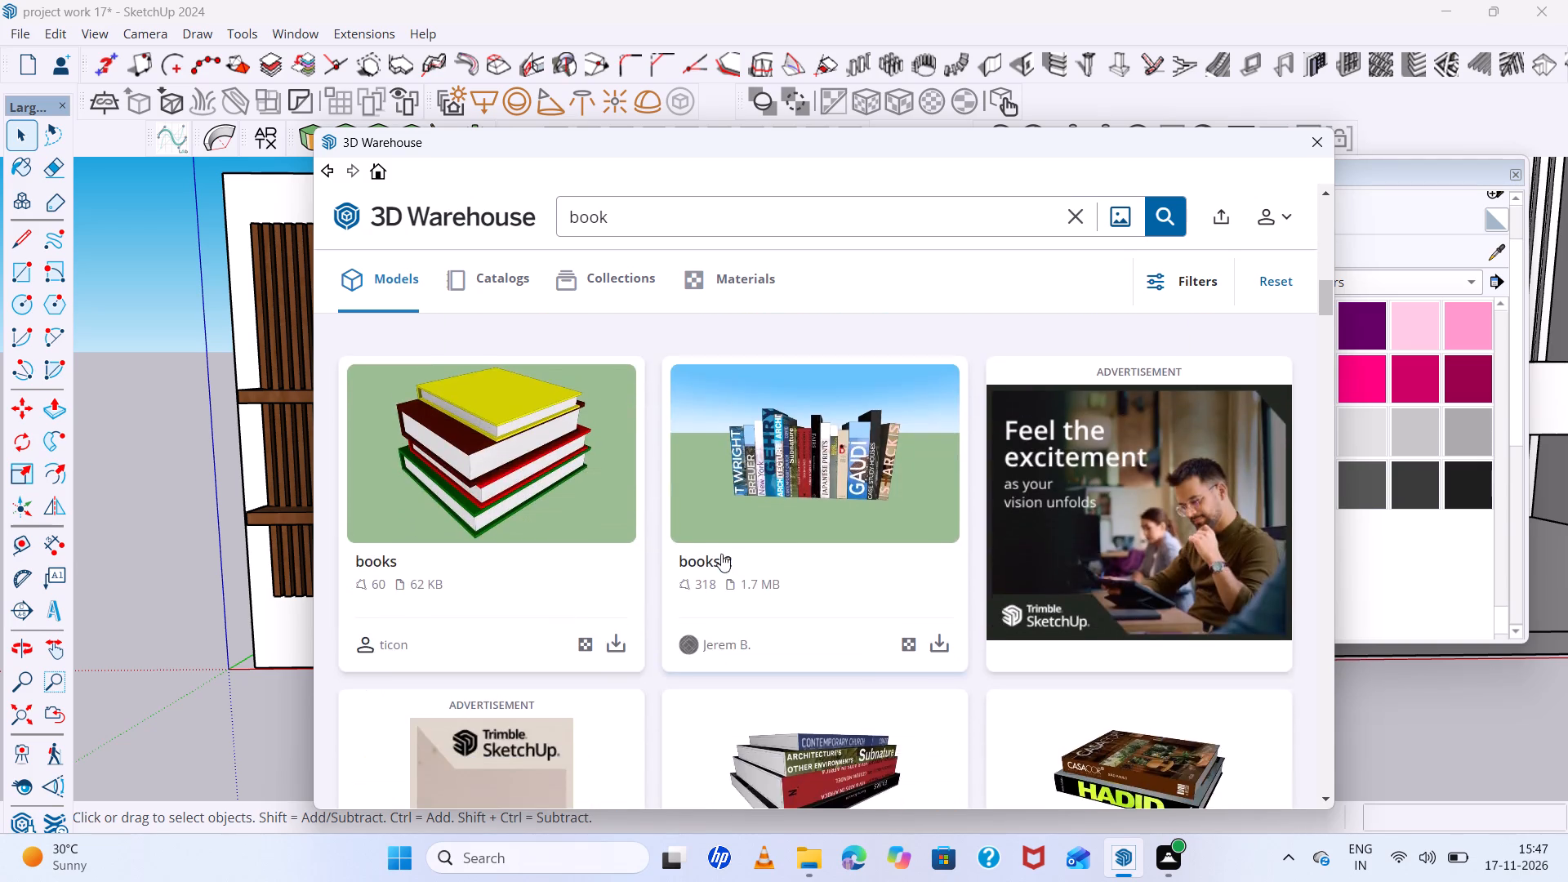
scroll(721, 554, down, 18)
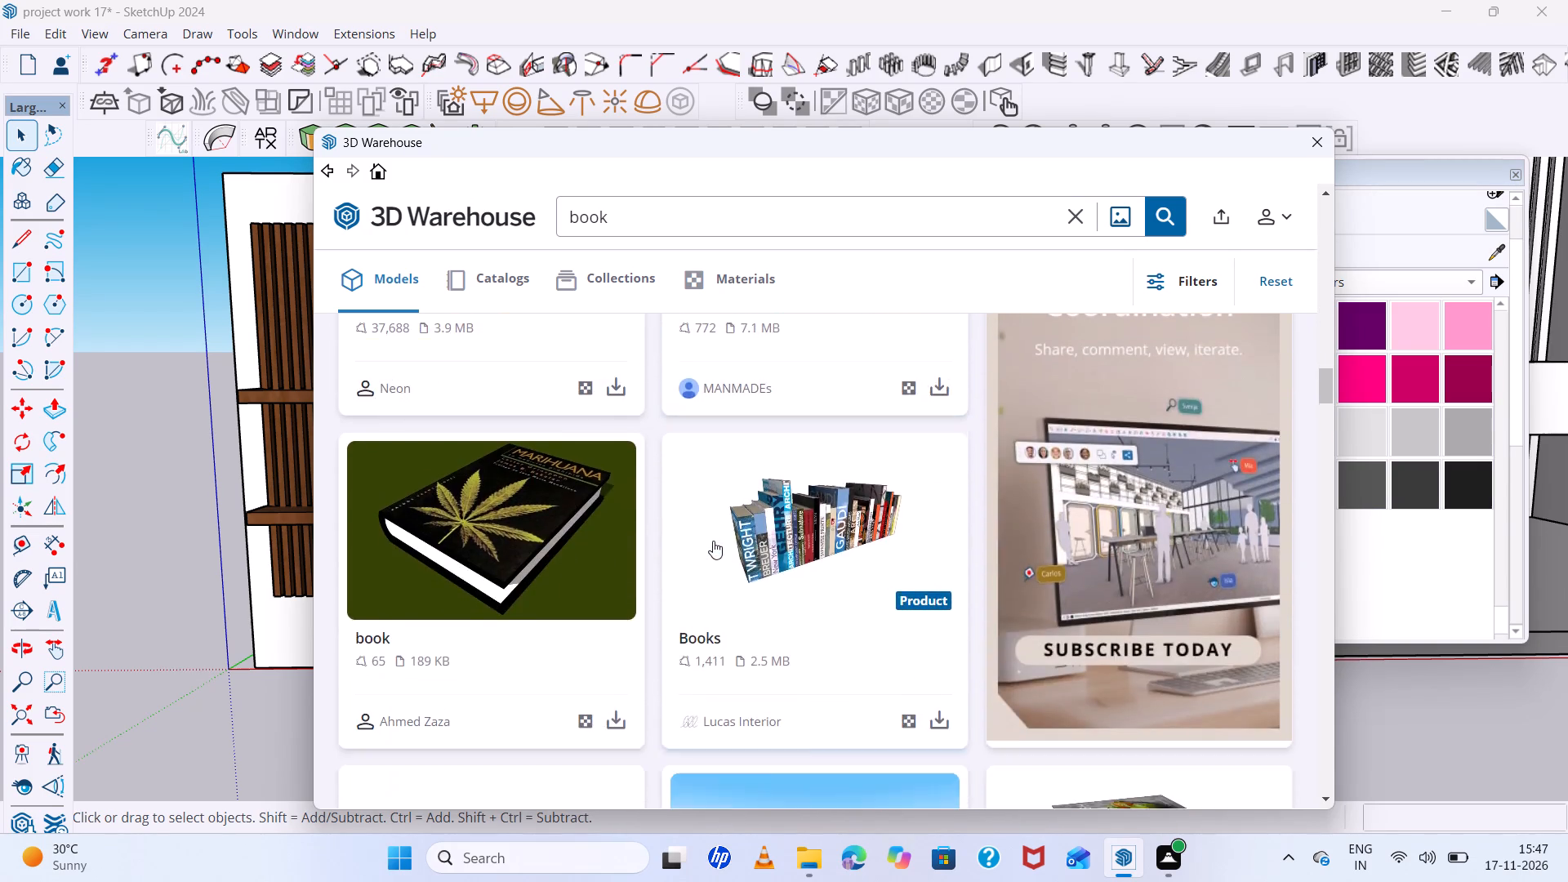
scroll(713, 541, down, 17)
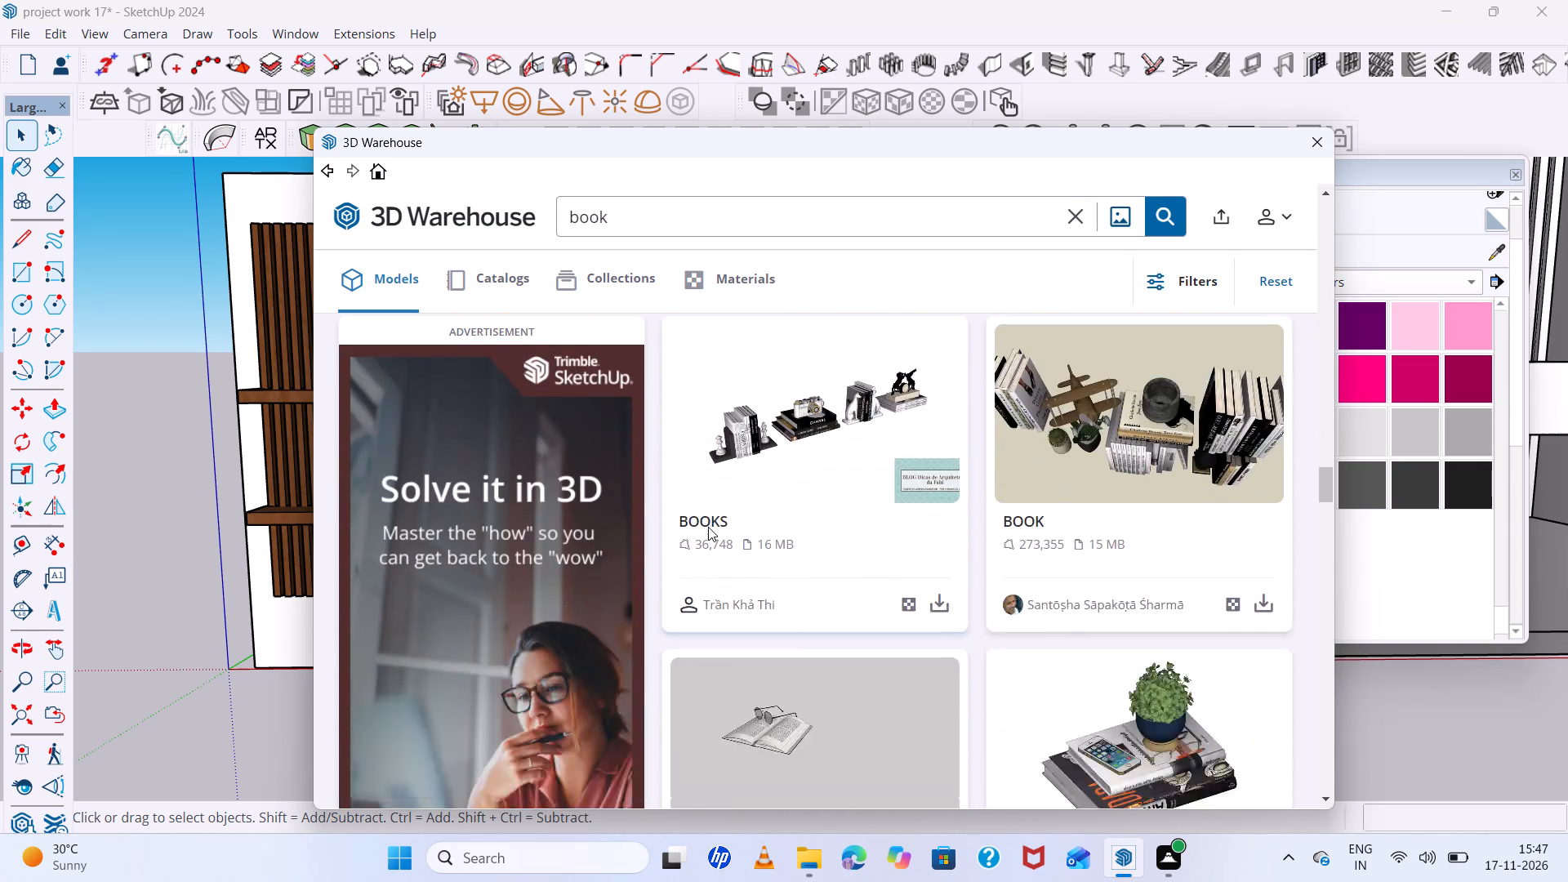
scroll(708, 527, down, 6)
scroll(708, 527, up, 6)
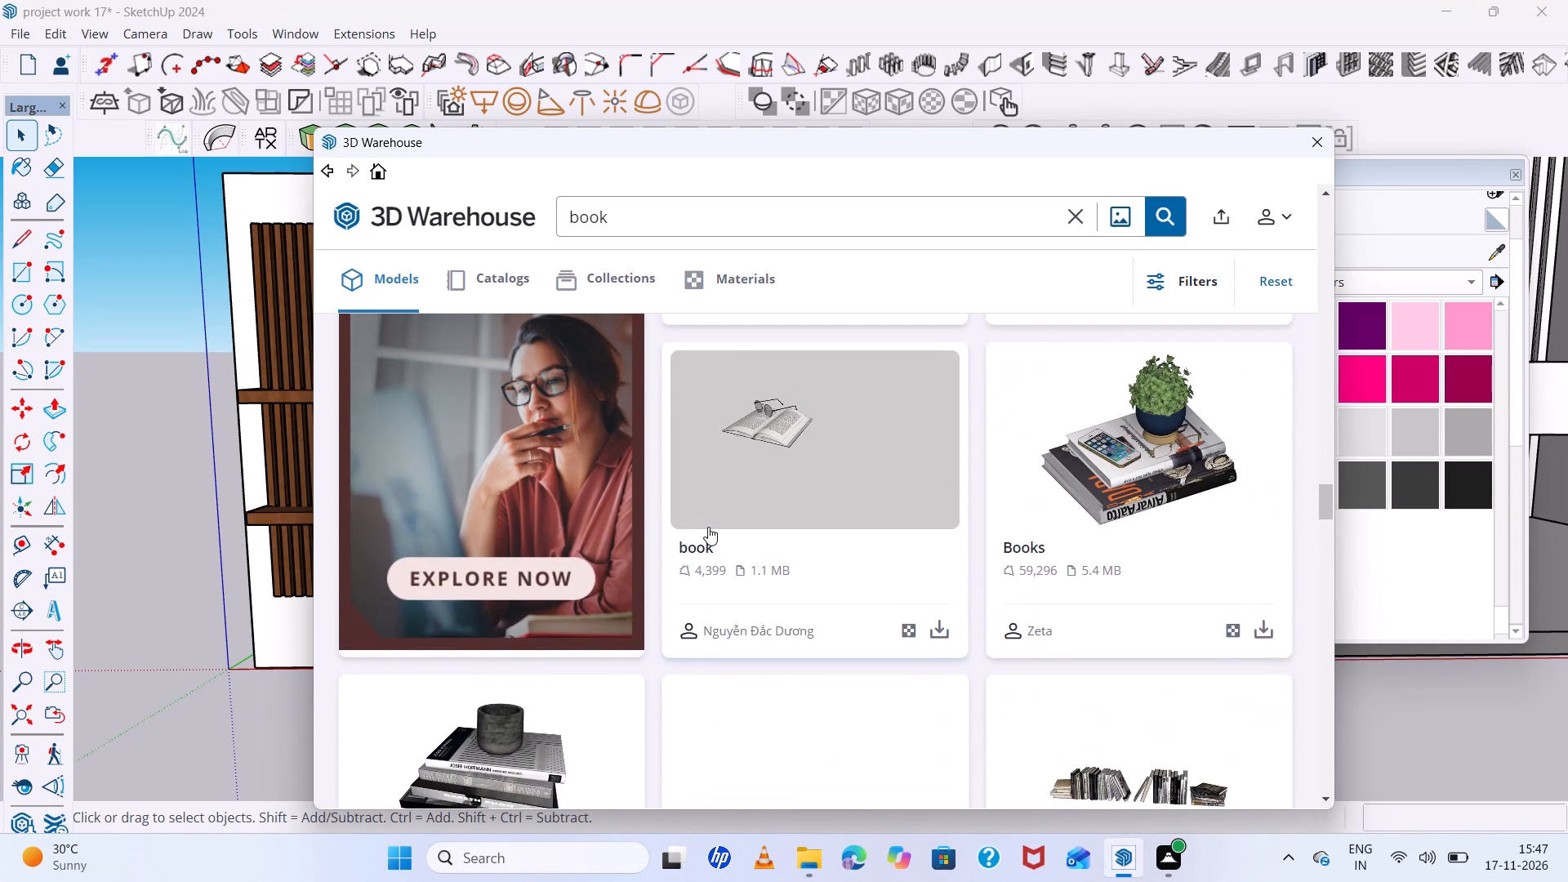
Download the Books model with the potted plant, phone and glasses into the drawing and place it on the room floor.
click(1138, 471)
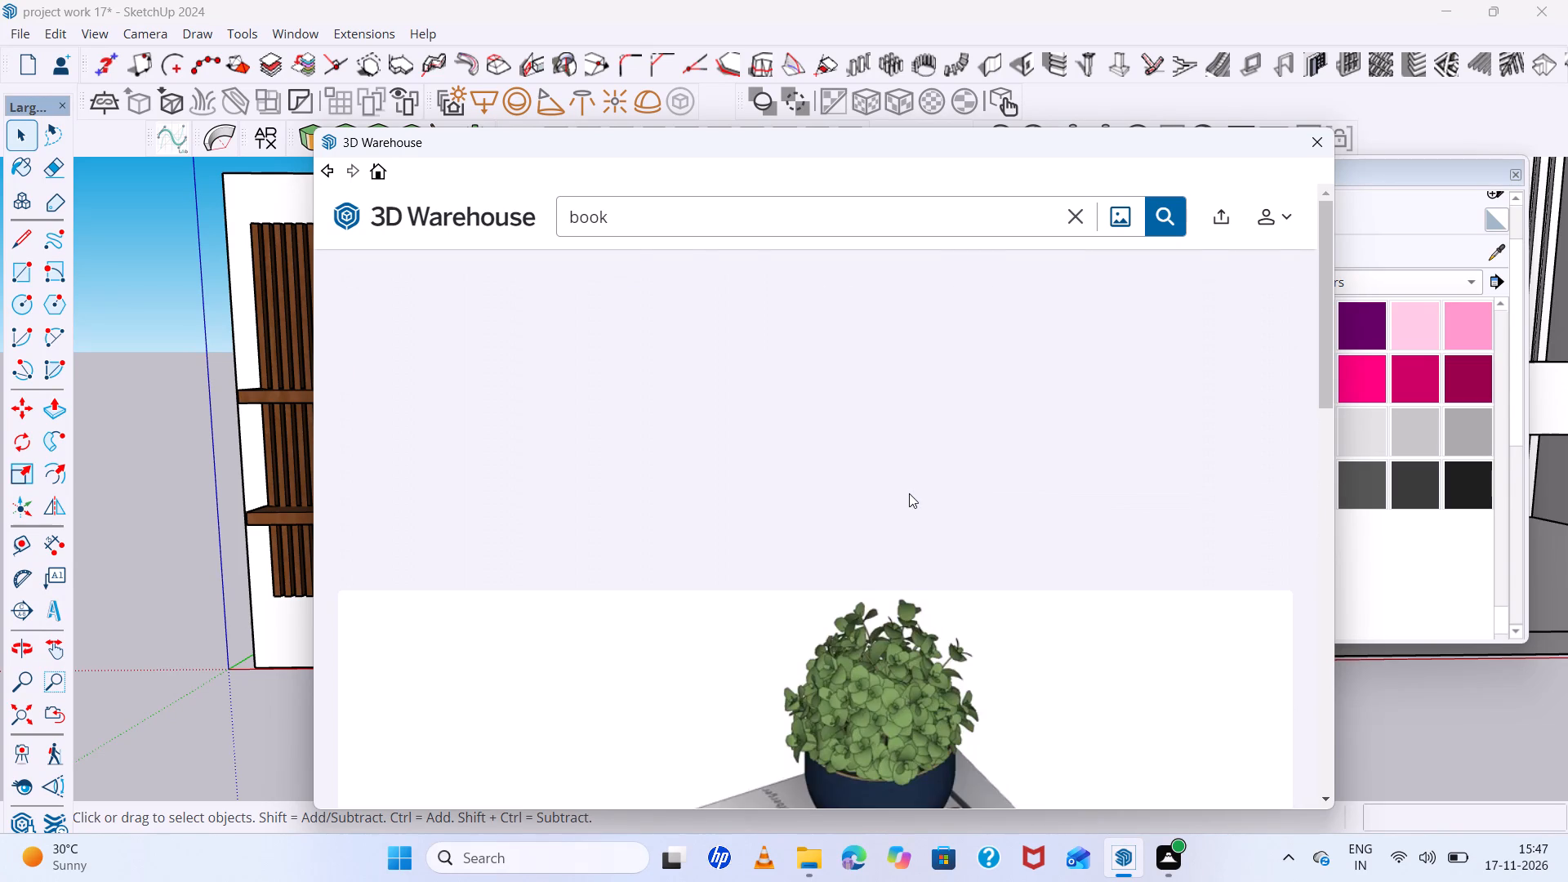
scroll(909, 493, down, 7)
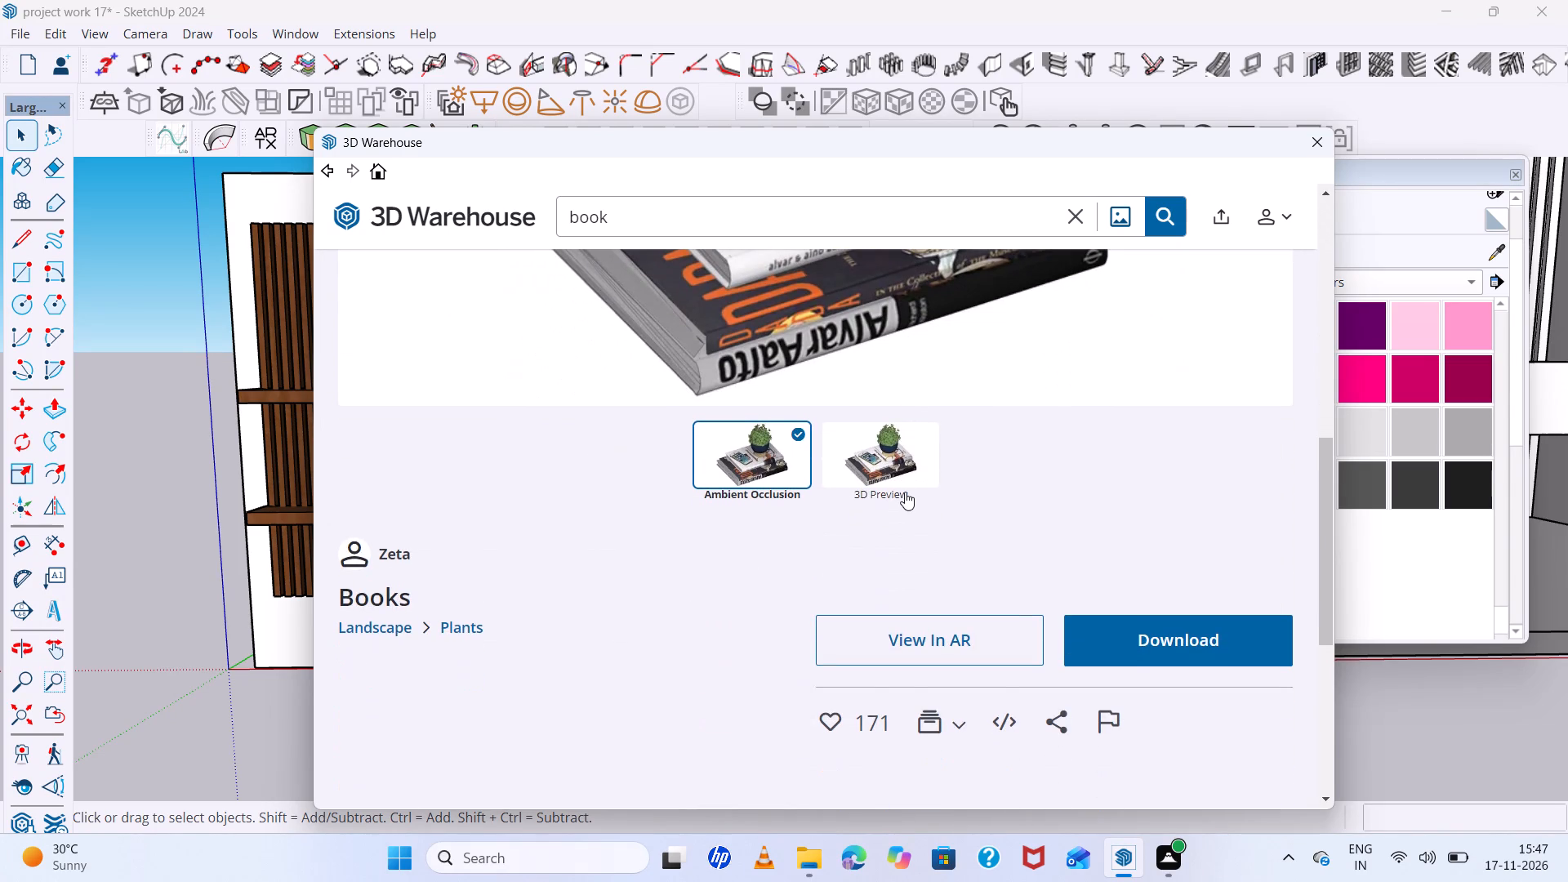
scroll(905, 492, down, 2)
click(1076, 446)
click(775, 489)
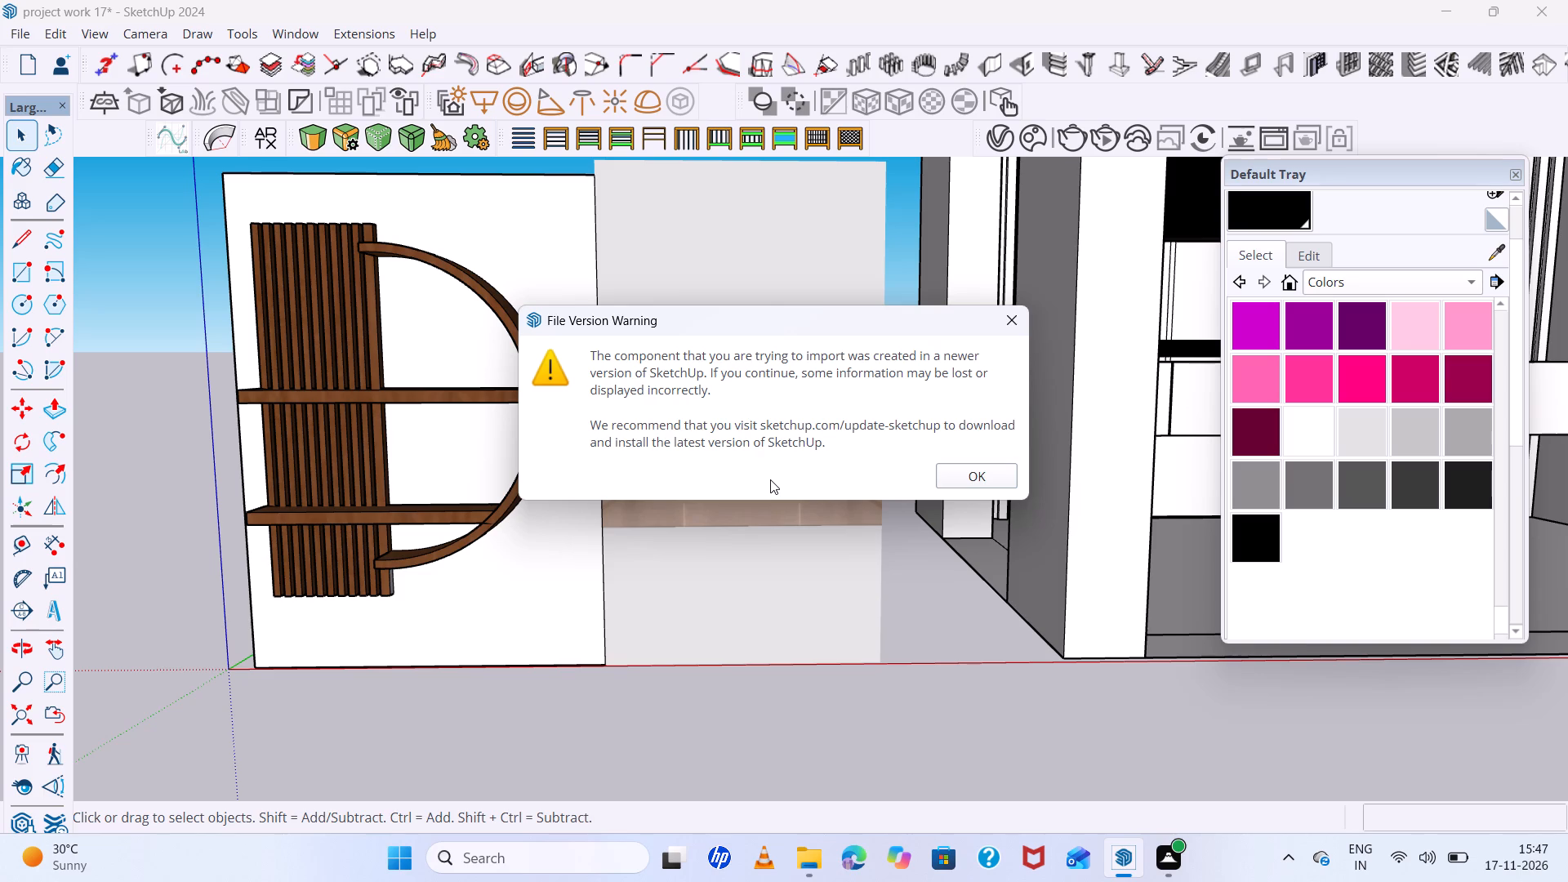
scroll(770, 479, down, 5)
click(955, 478)
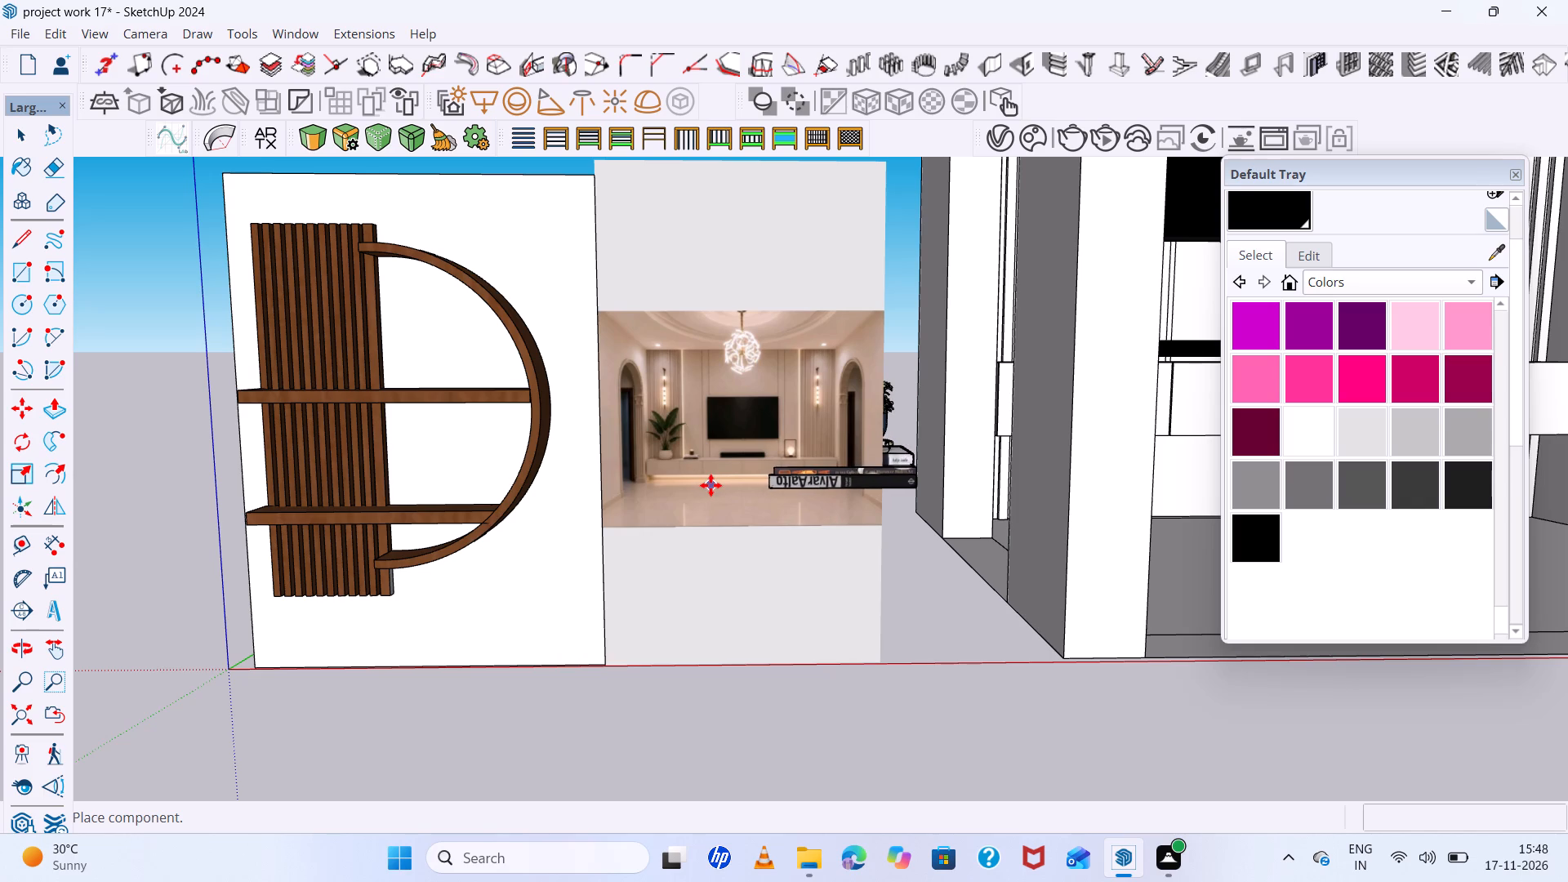
scroll(710, 485, down, 12)
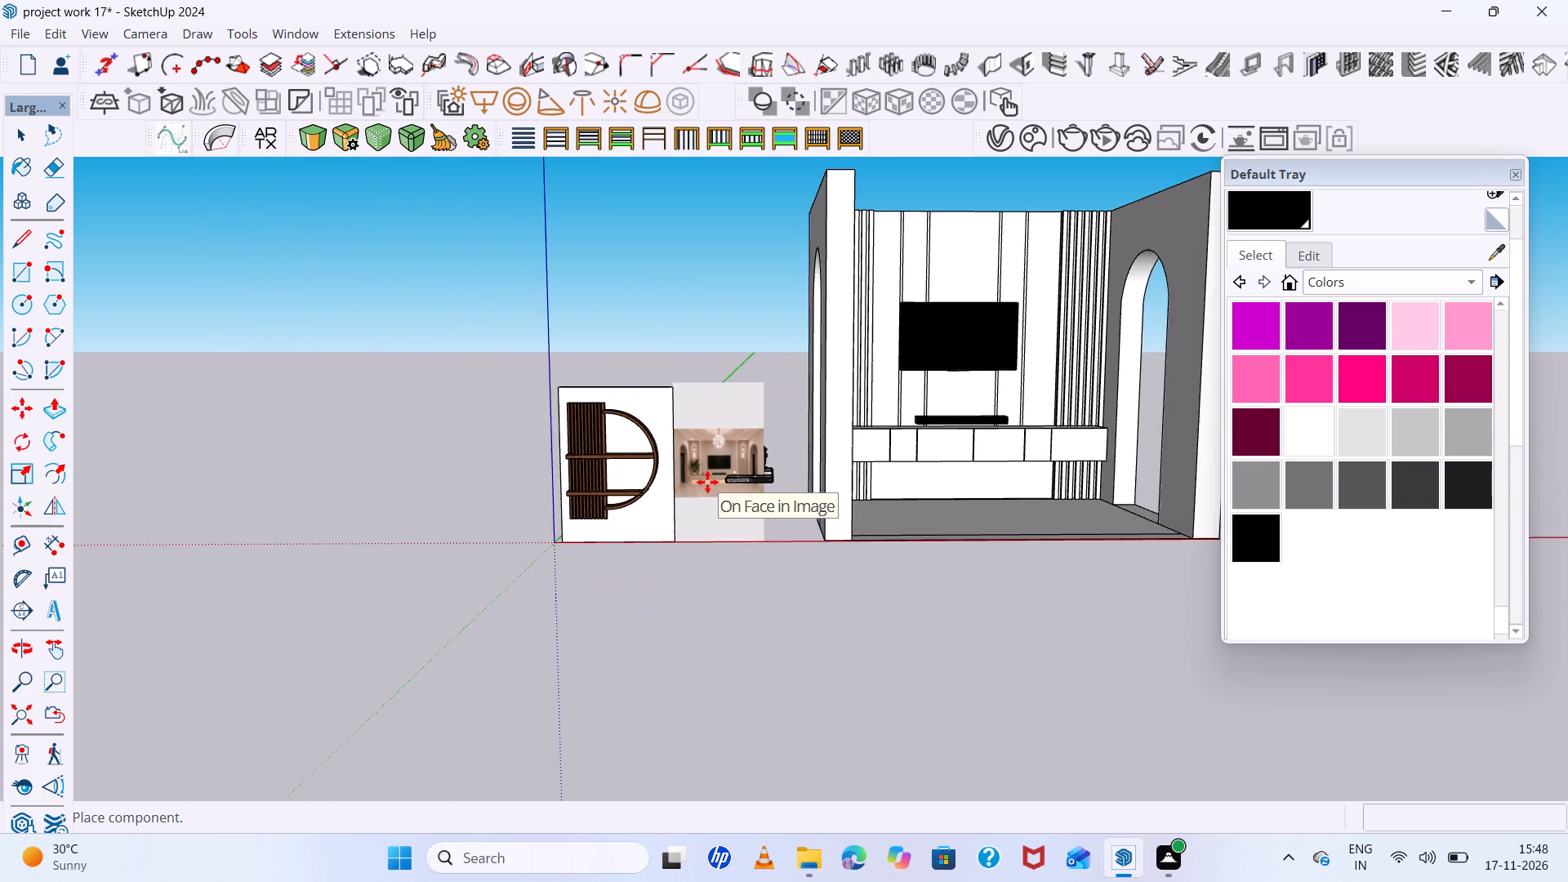
scroll(706, 481, down, 9)
scroll(906, 514, up, 2)
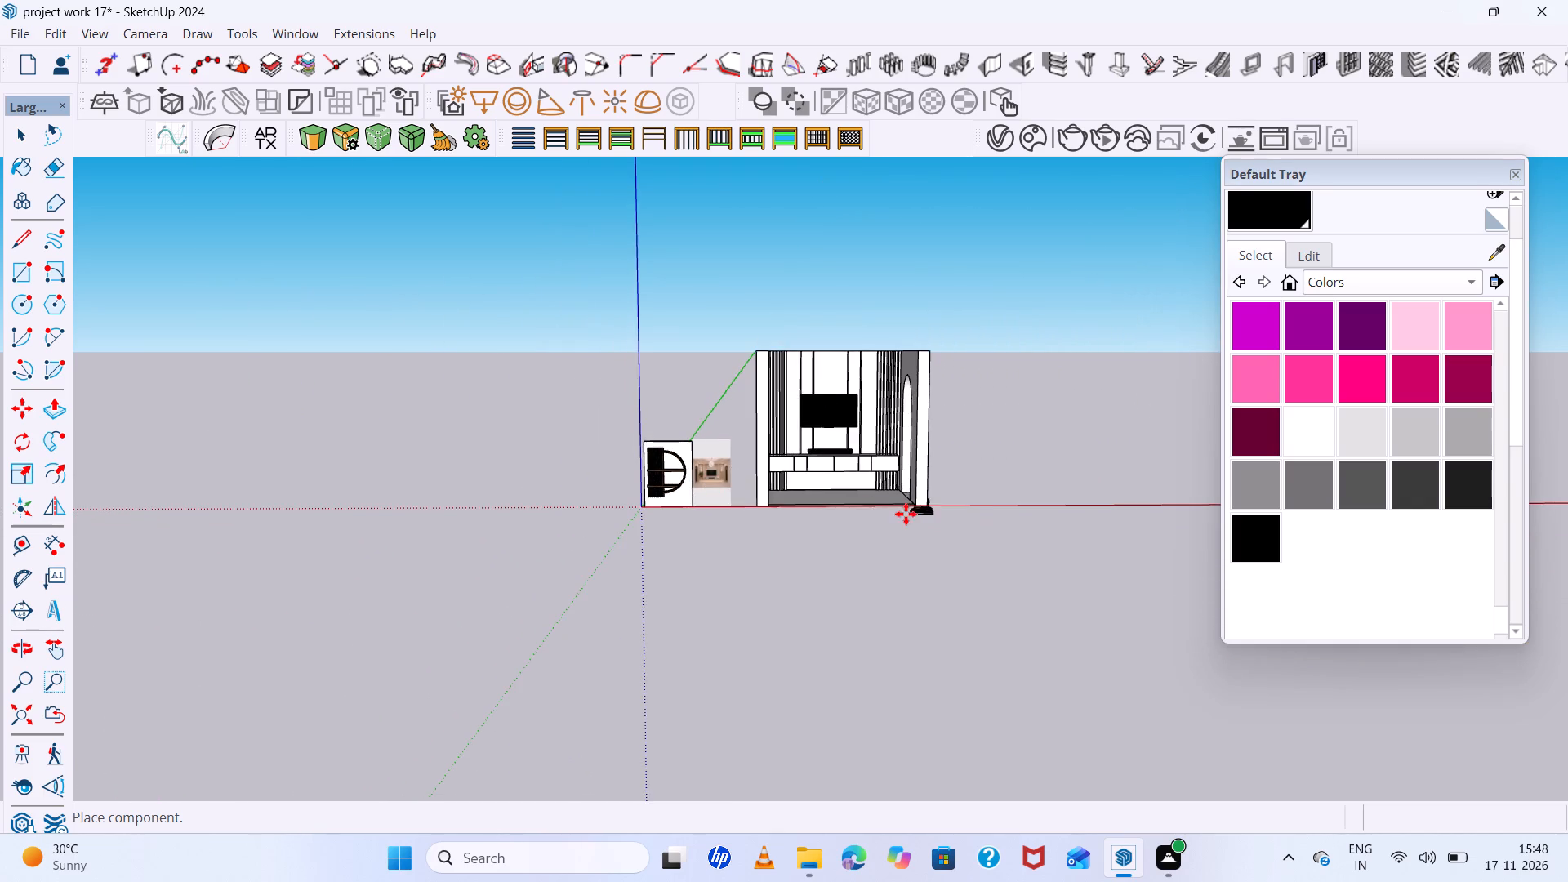
scroll(906, 514, up, 4)
scroll(804, 484, up, 5)
click(795, 488)
Scale the books and plant model down uniformly to about 0.48 of its size.
scroll(876, 496, up, 7)
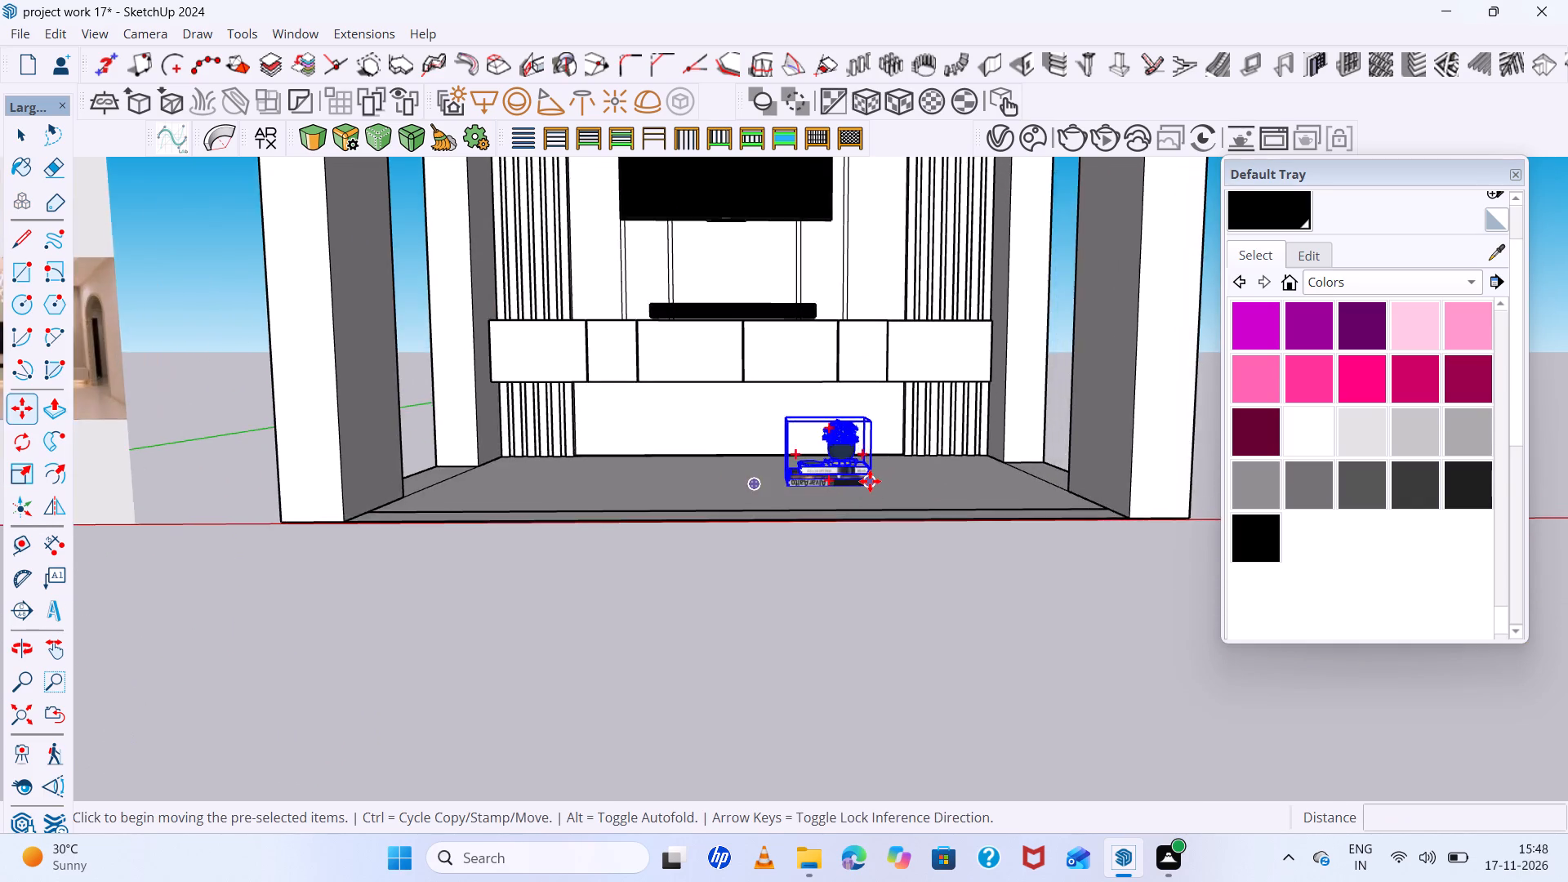
scroll(870, 481, up, 5)
middle_drag(870, 480, 862, 628)
scroll(838, 528, up, 13)
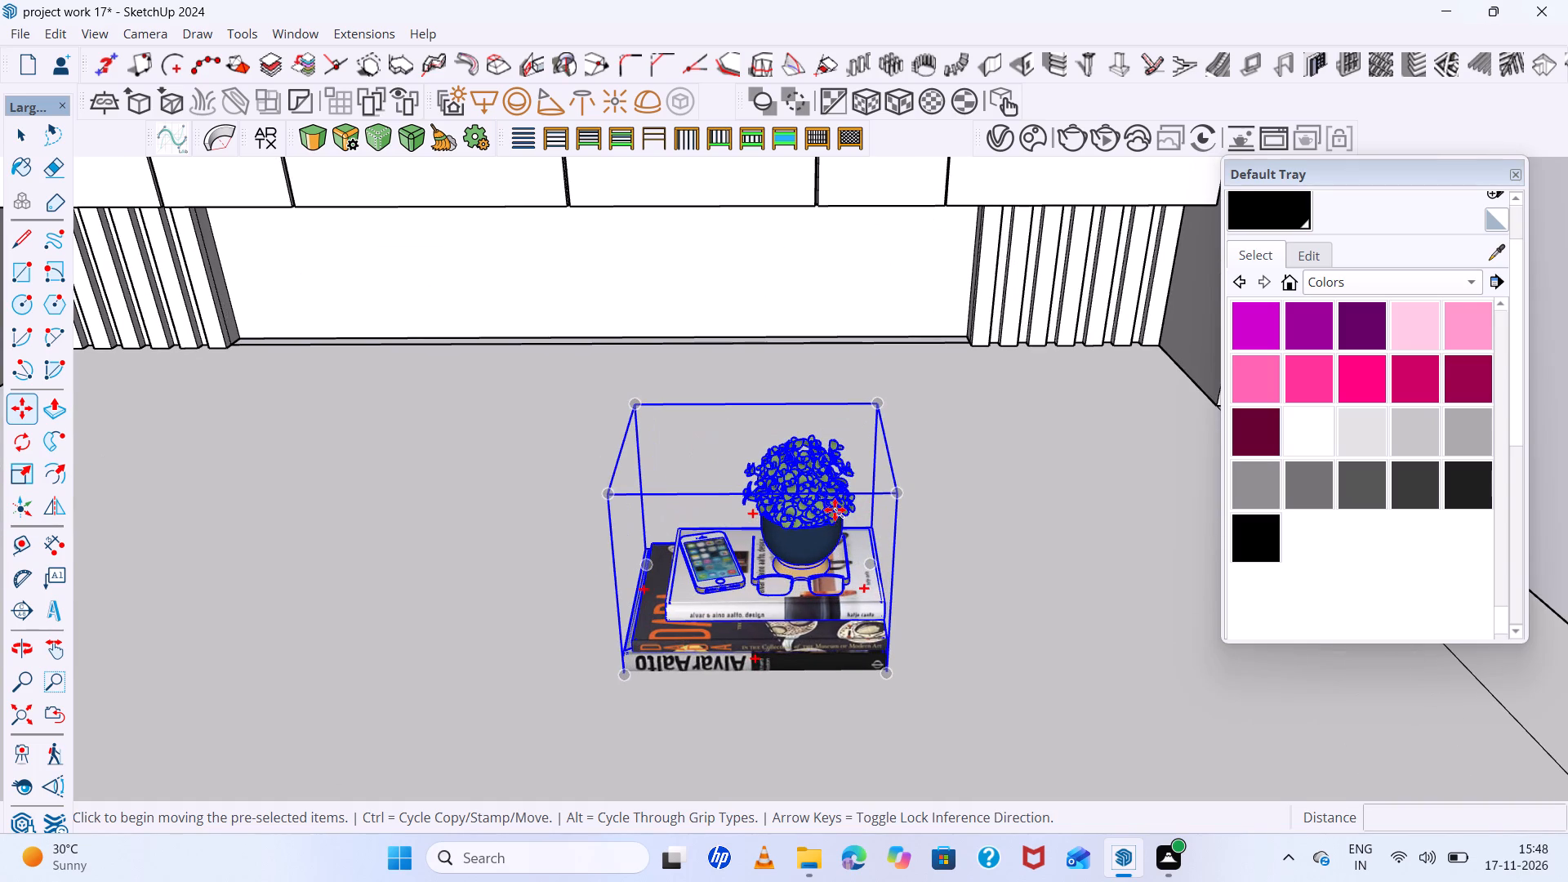
key(s)
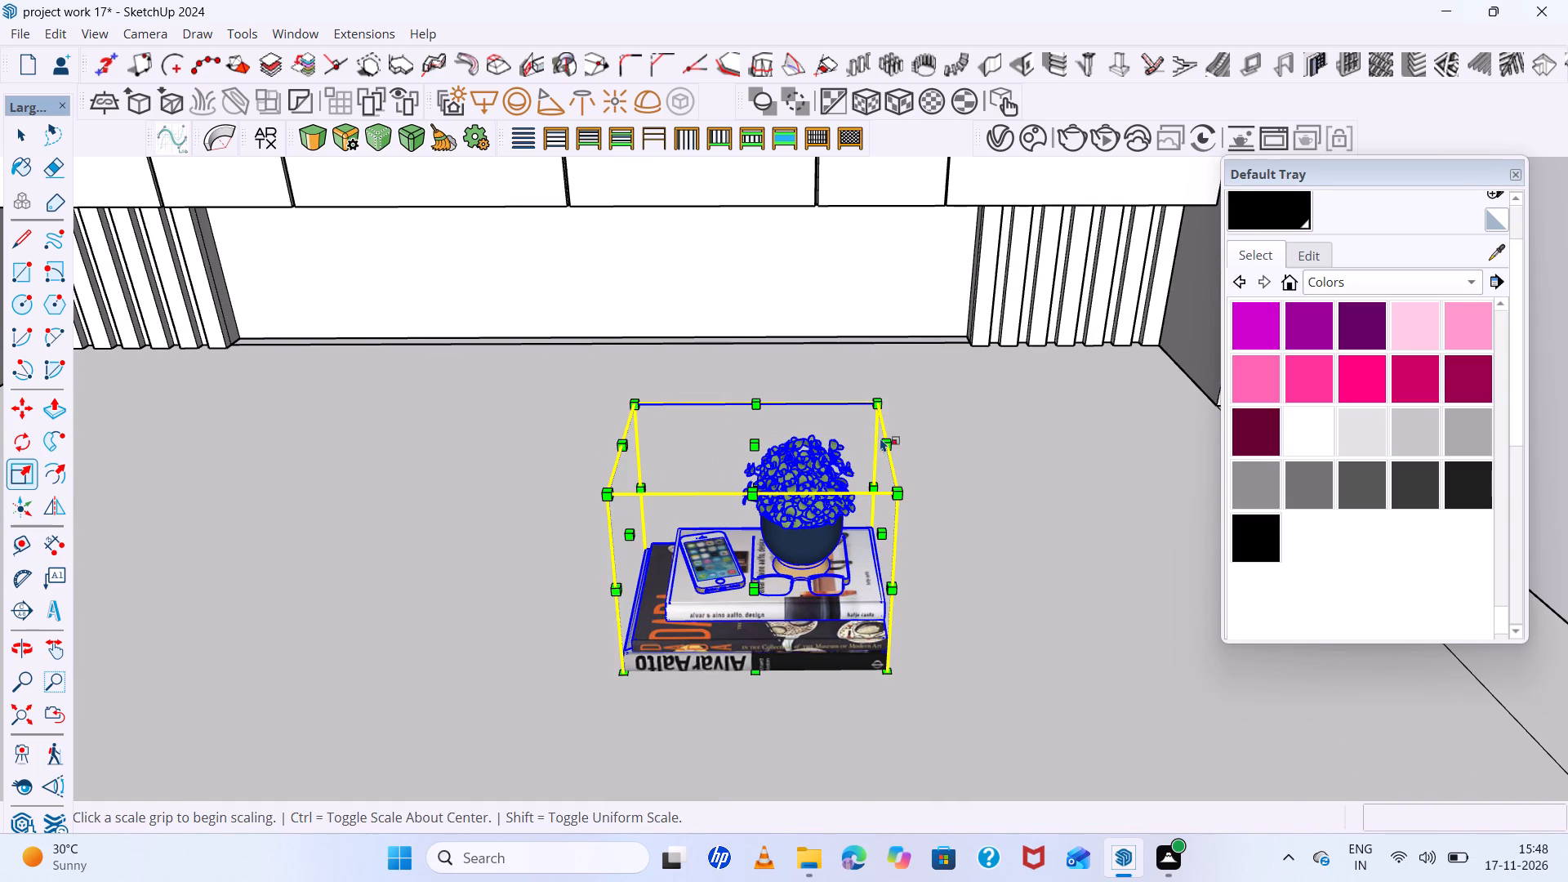
click(881, 403)
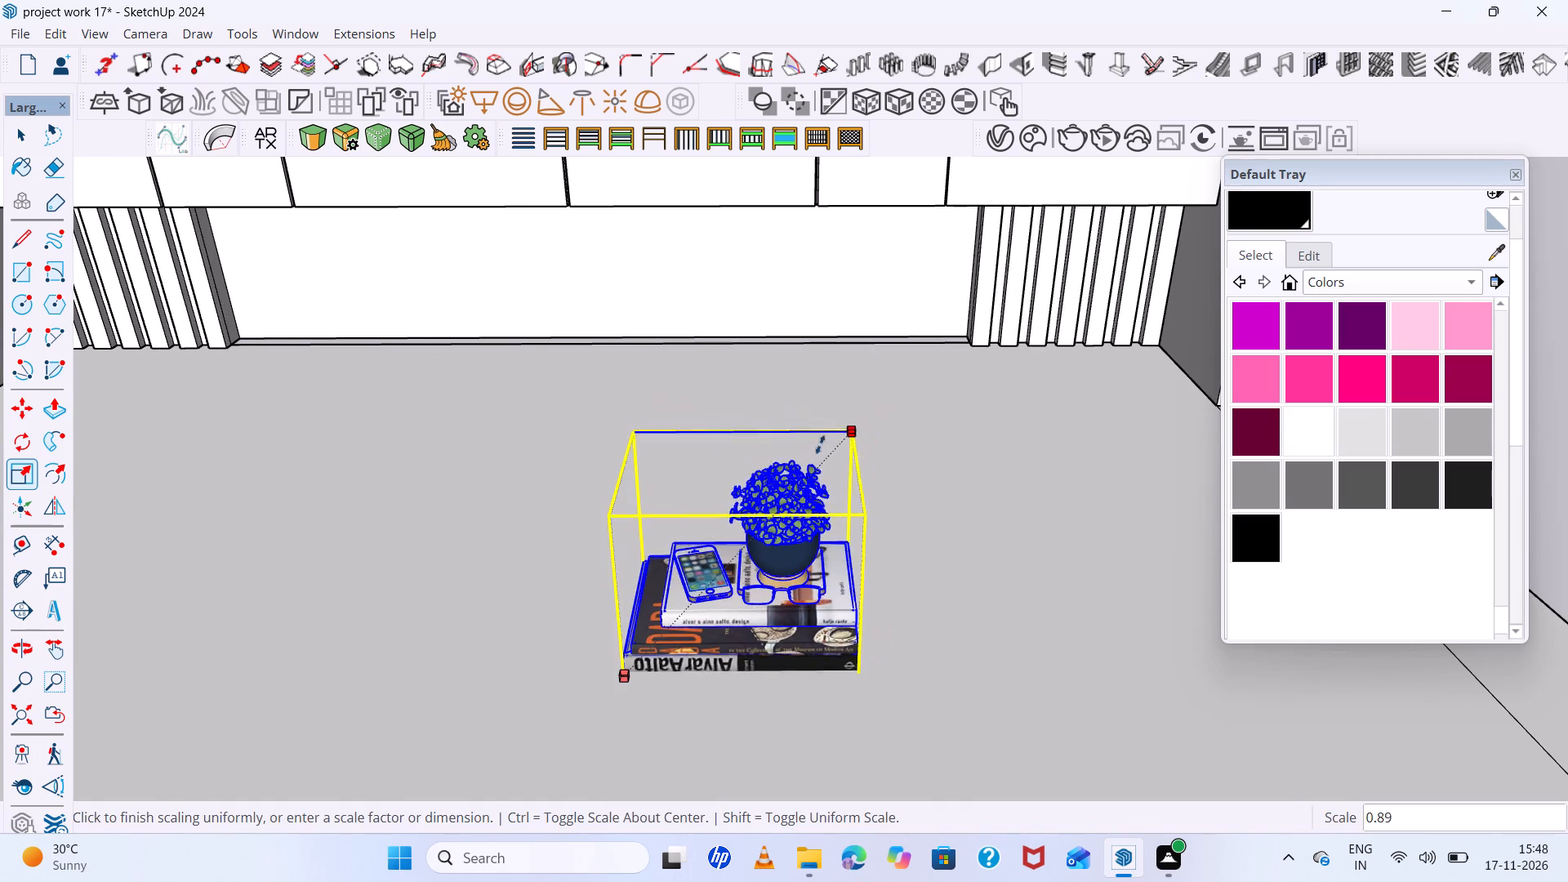
click(750, 539)
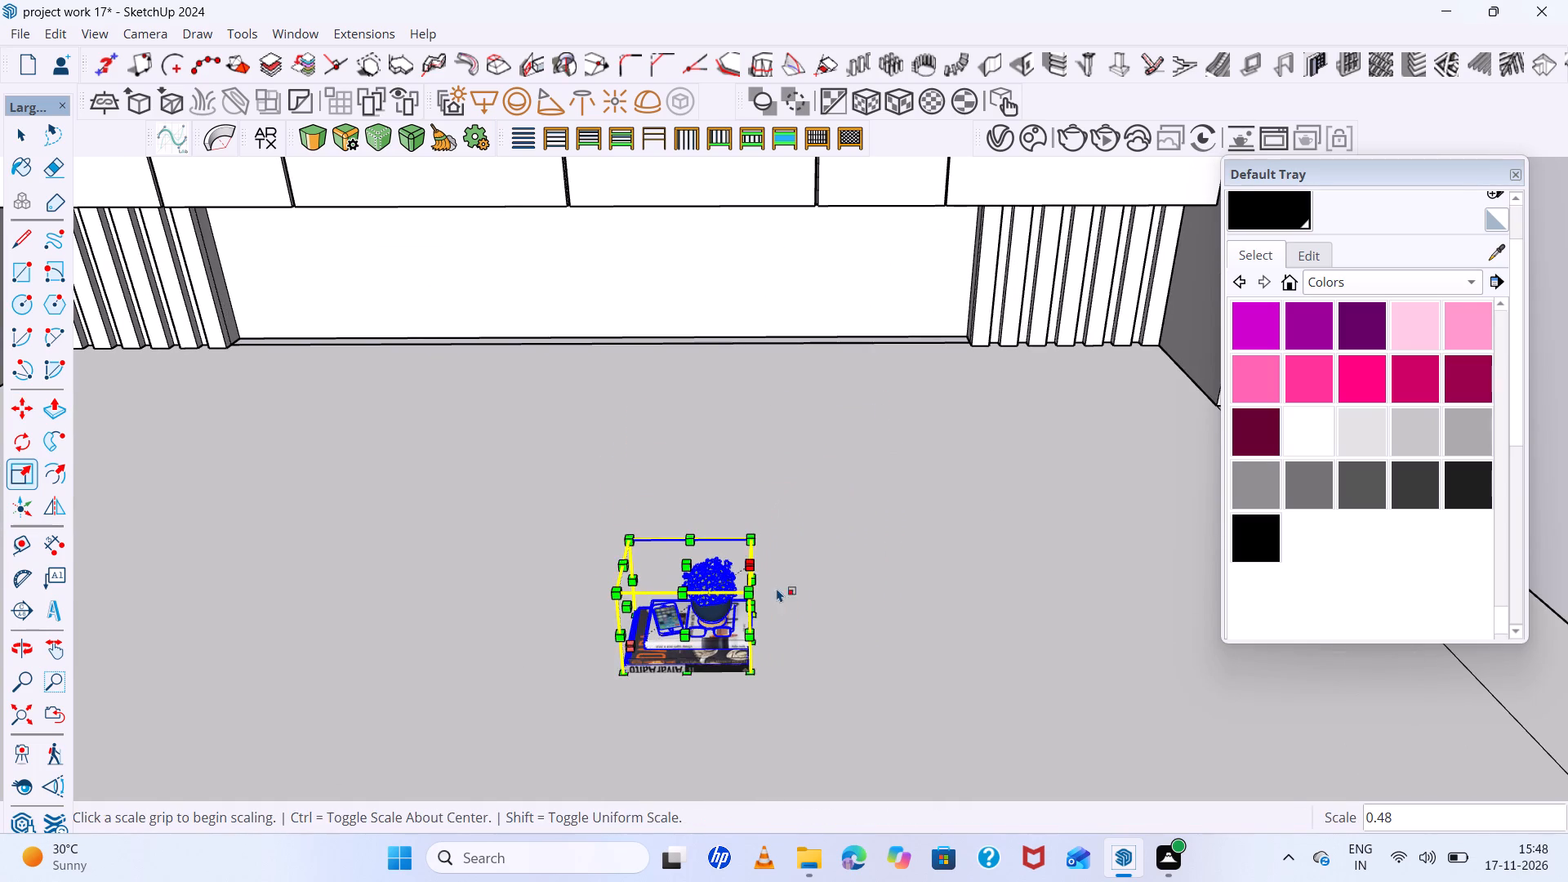
scroll(781, 595, up, 5)
middle_drag(836, 613, 844, 479)
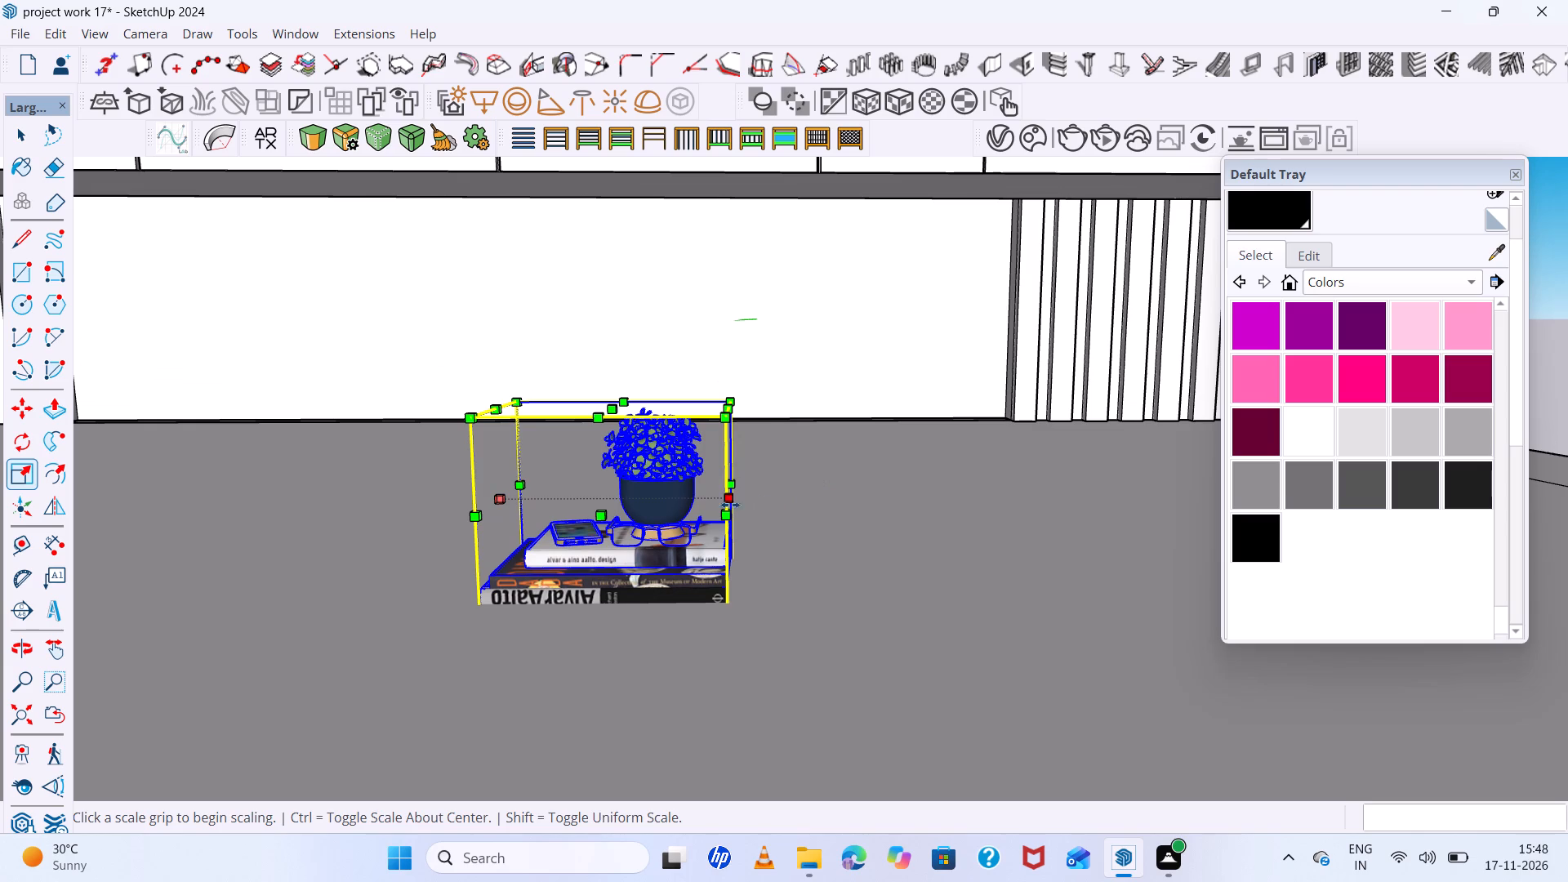
Move the books and plant model from the floor onto the TV cabinet top, beside the soundbar near the cabinet's left end.
key(space)
key(m)
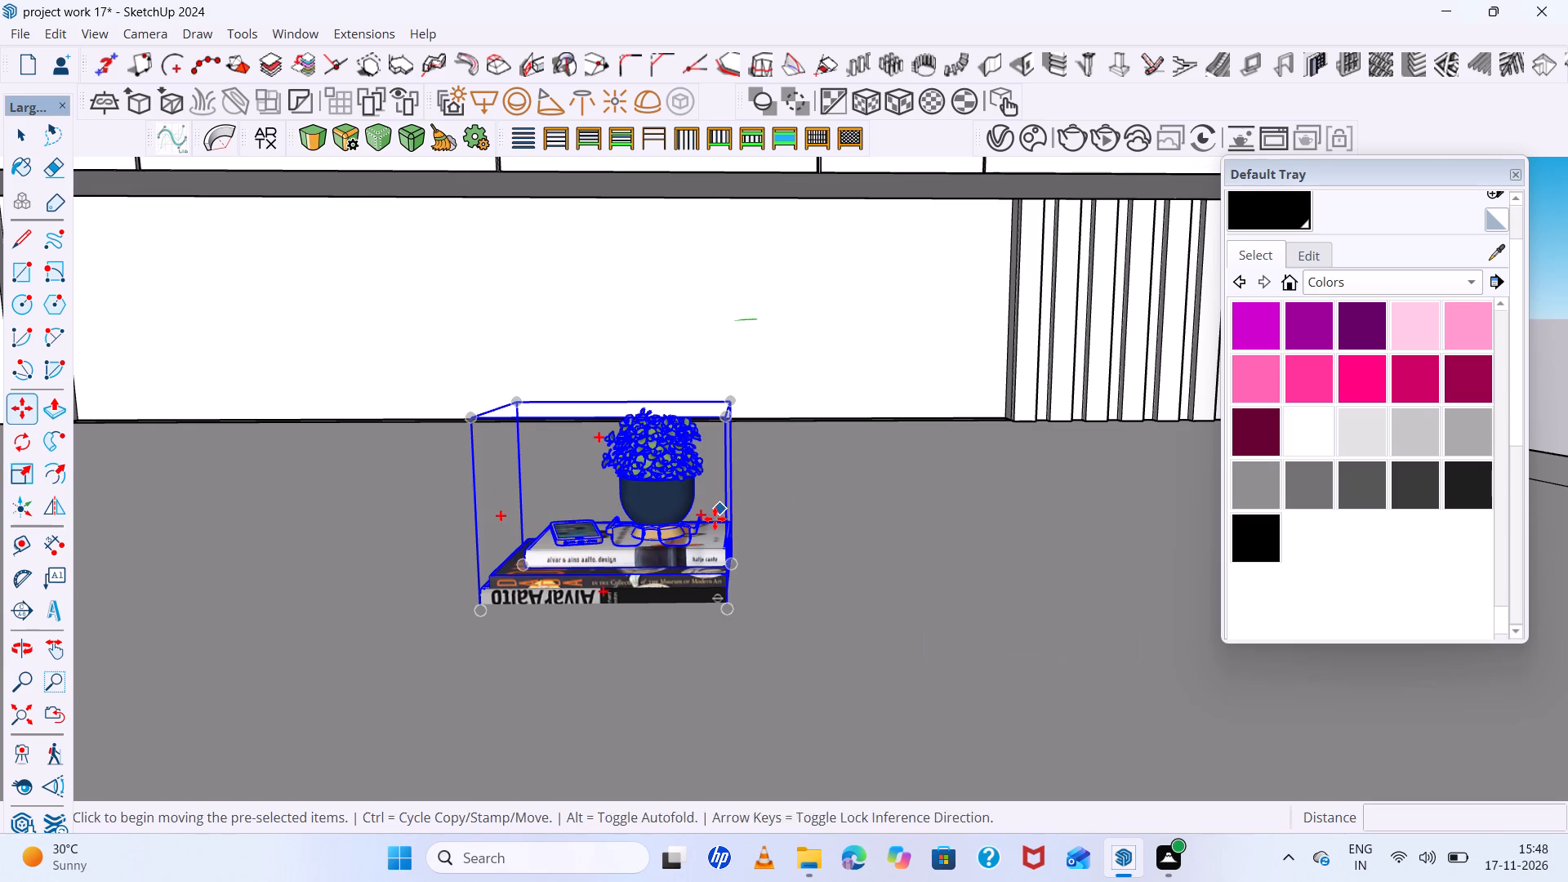
click(725, 608)
scroll(798, 588, down, 5)
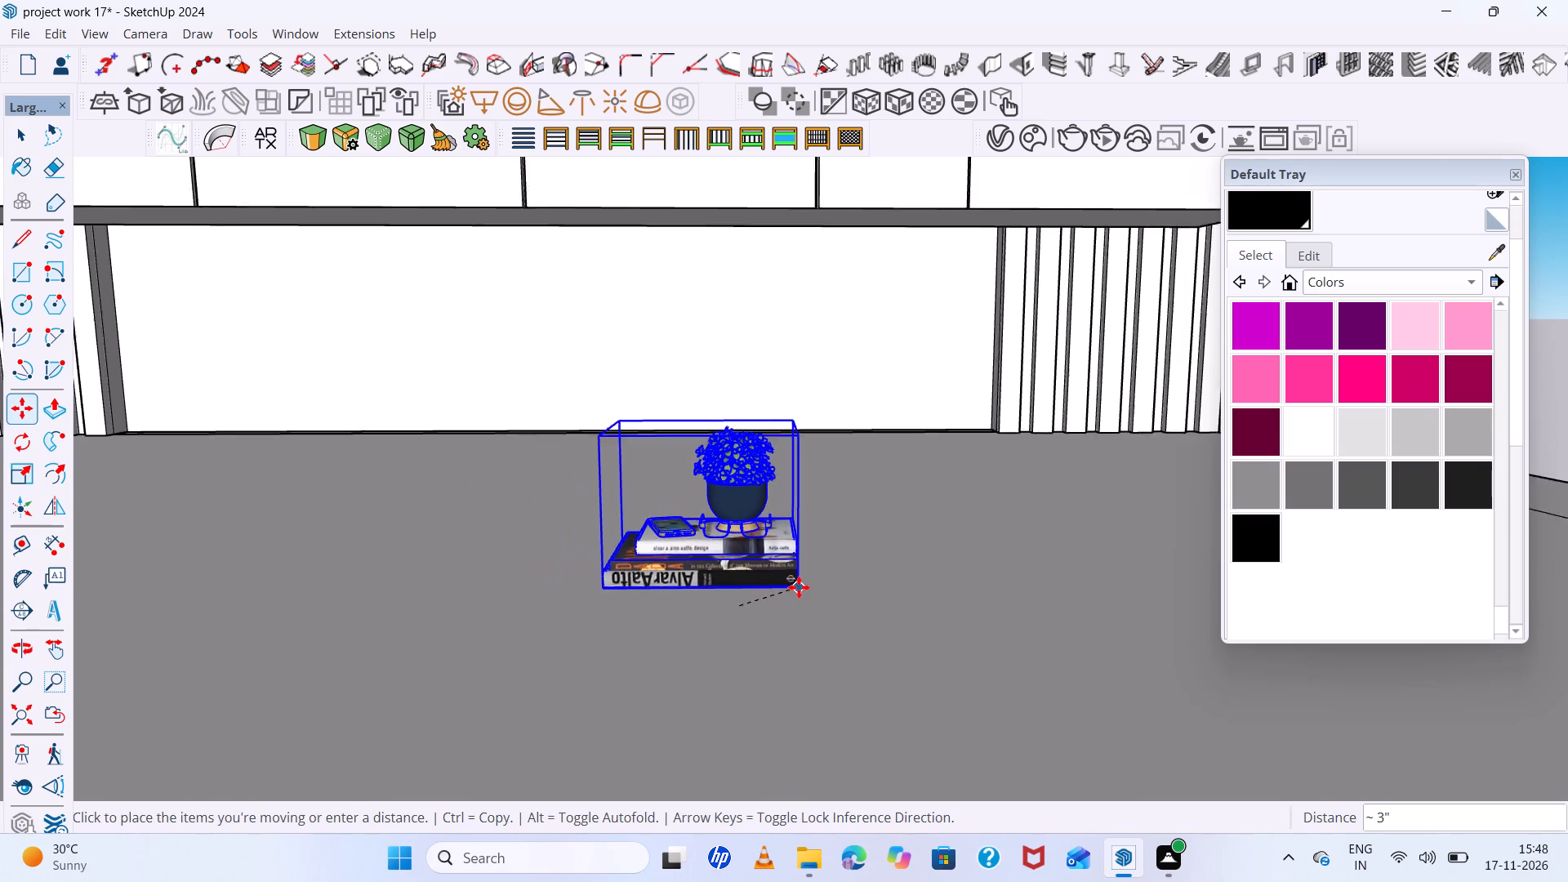
scroll(799, 587, down, 20)
scroll(794, 572, down, 6)
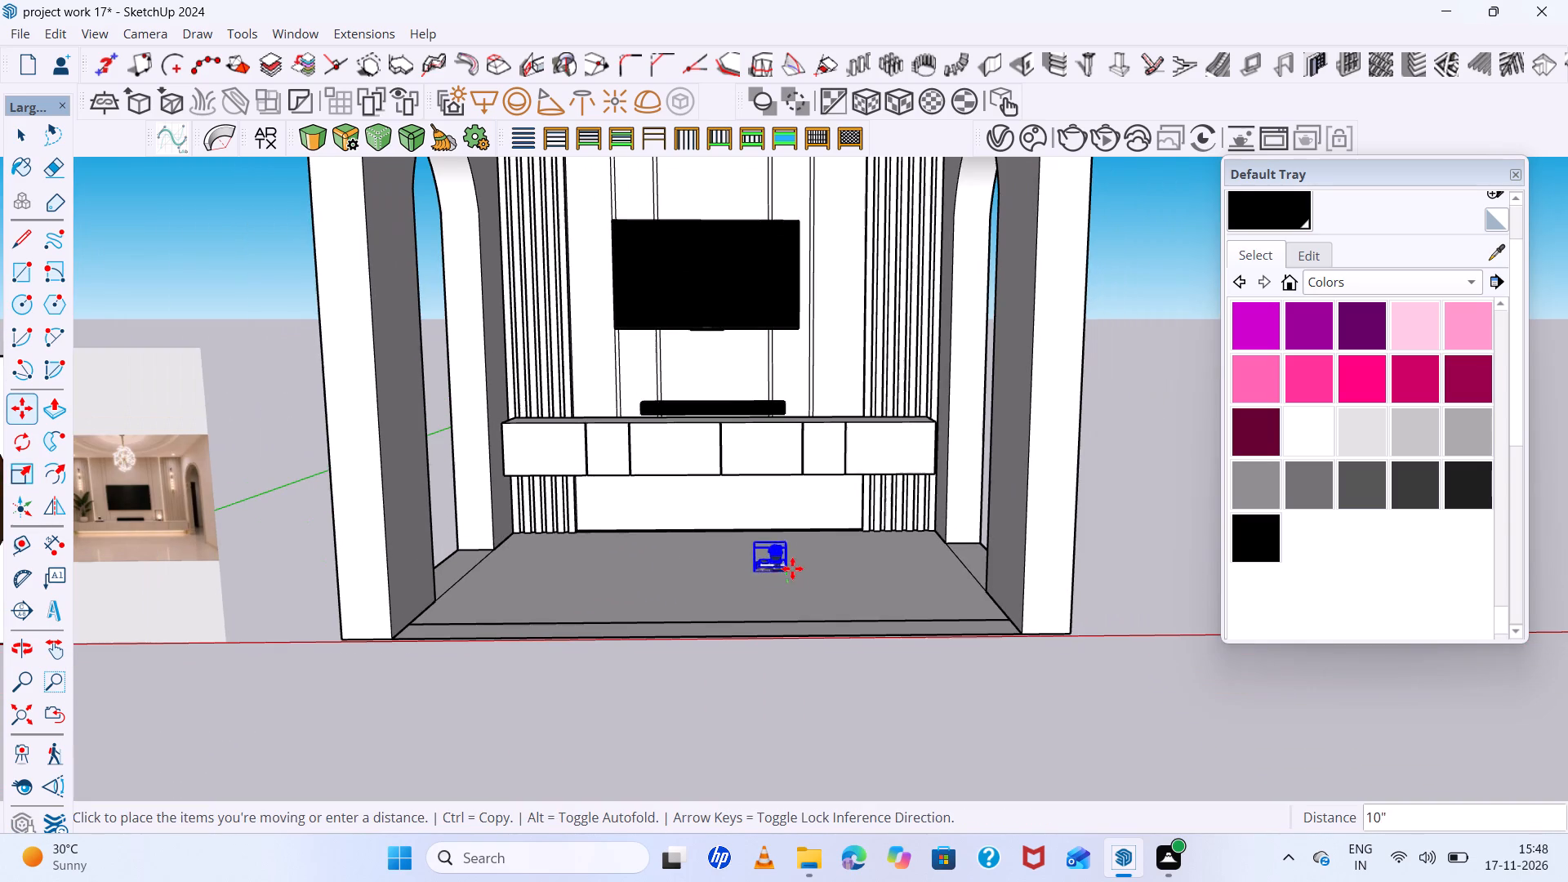
scroll(727, 401, up, 11)
scroll(599, 409, up, 3)
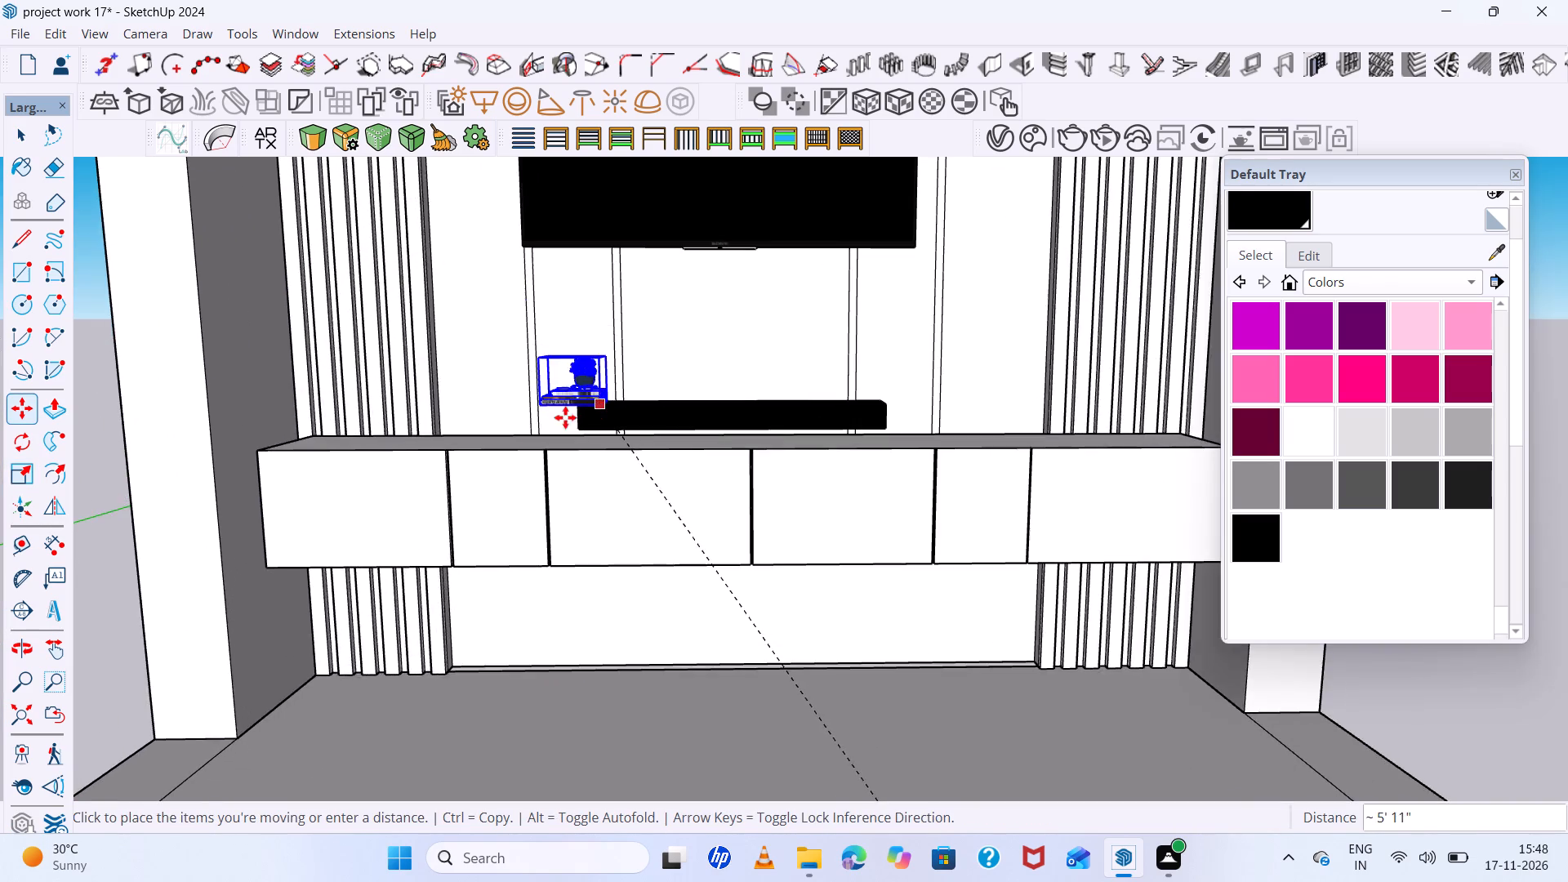
scroll(565, 417, up, 2)
click(390, 463)
scroll(637, 442, up, 3)
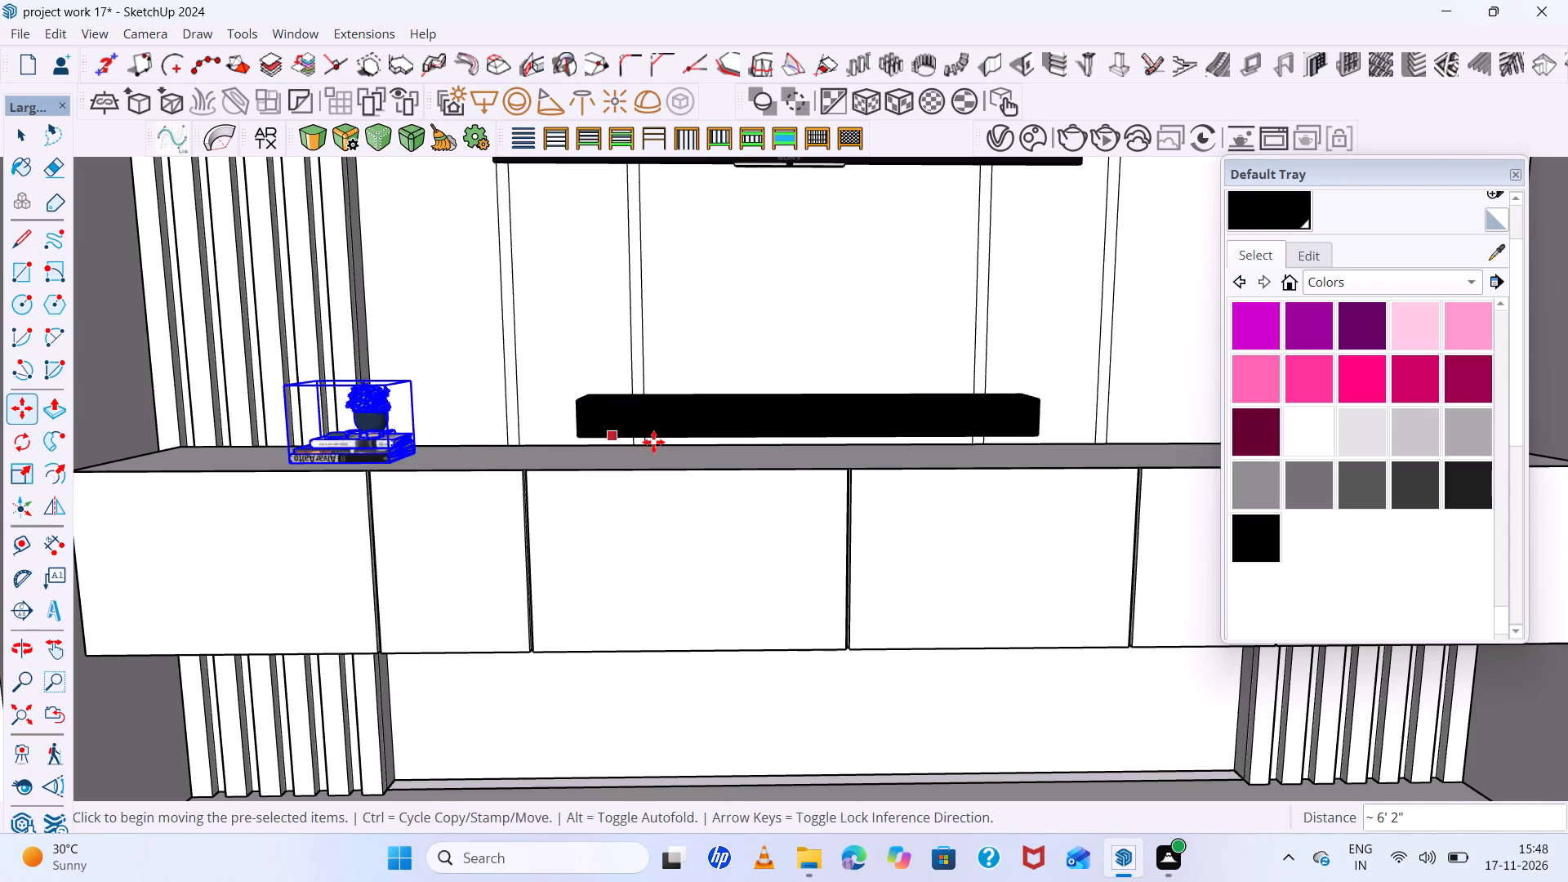
Compare the books' size and position on the TV cabinet with the decor in the reference photo.
scroll(653, 442, up, 2)
scroll(653, 442, down, 12)
middle_drag(835, 466, 827, 566)
scroll(577, 477, up, 13)
scroll(842, 469, down, 18)
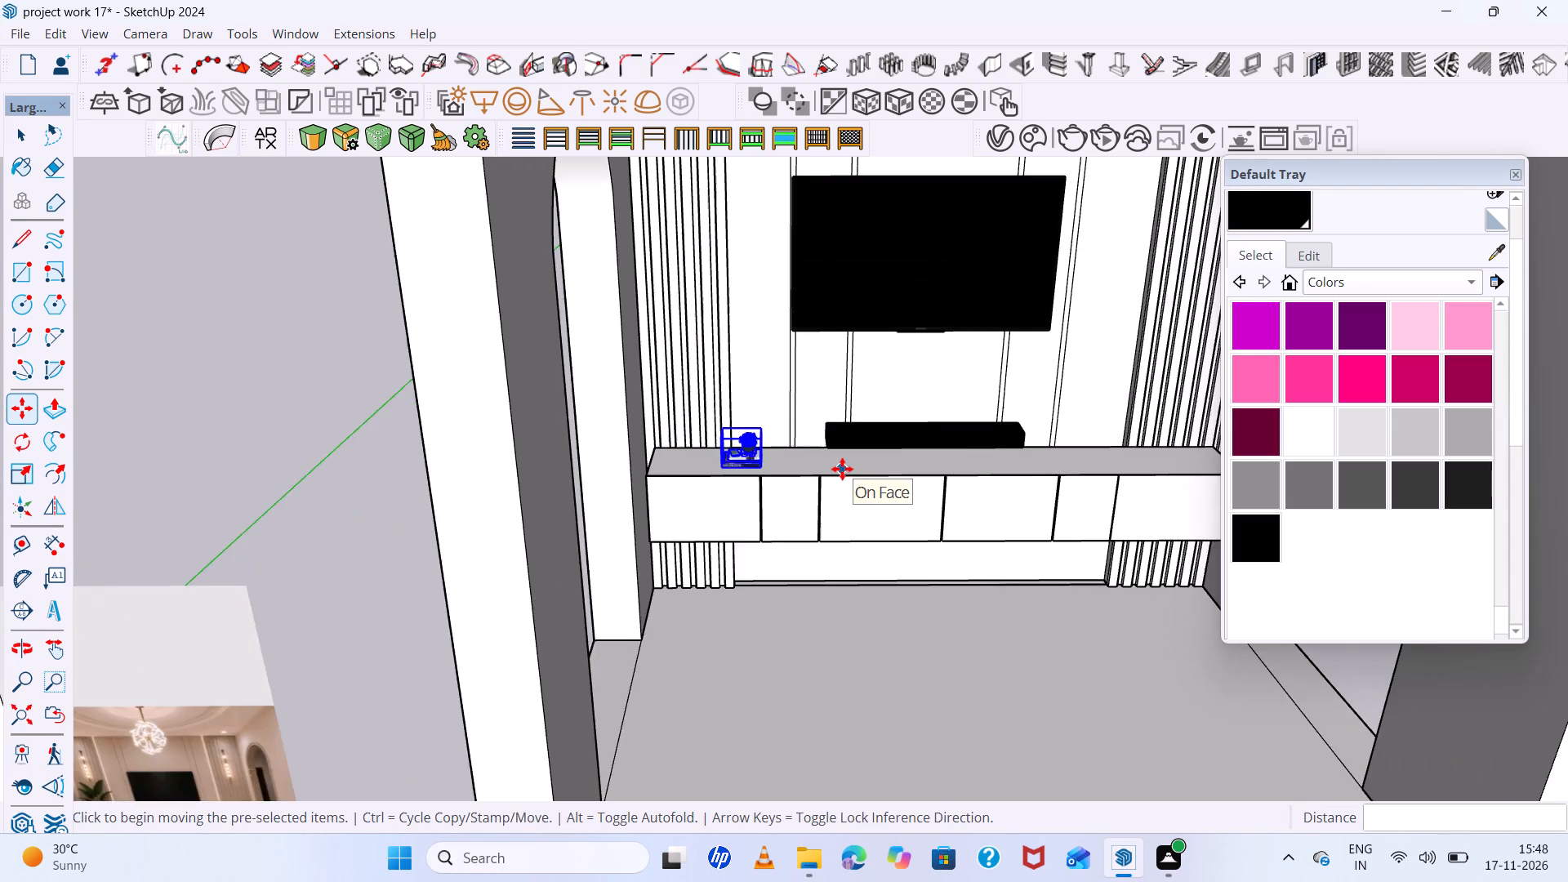
scroll(842, 469, down, 5)
middle_drag(843, 413, 845, 371)
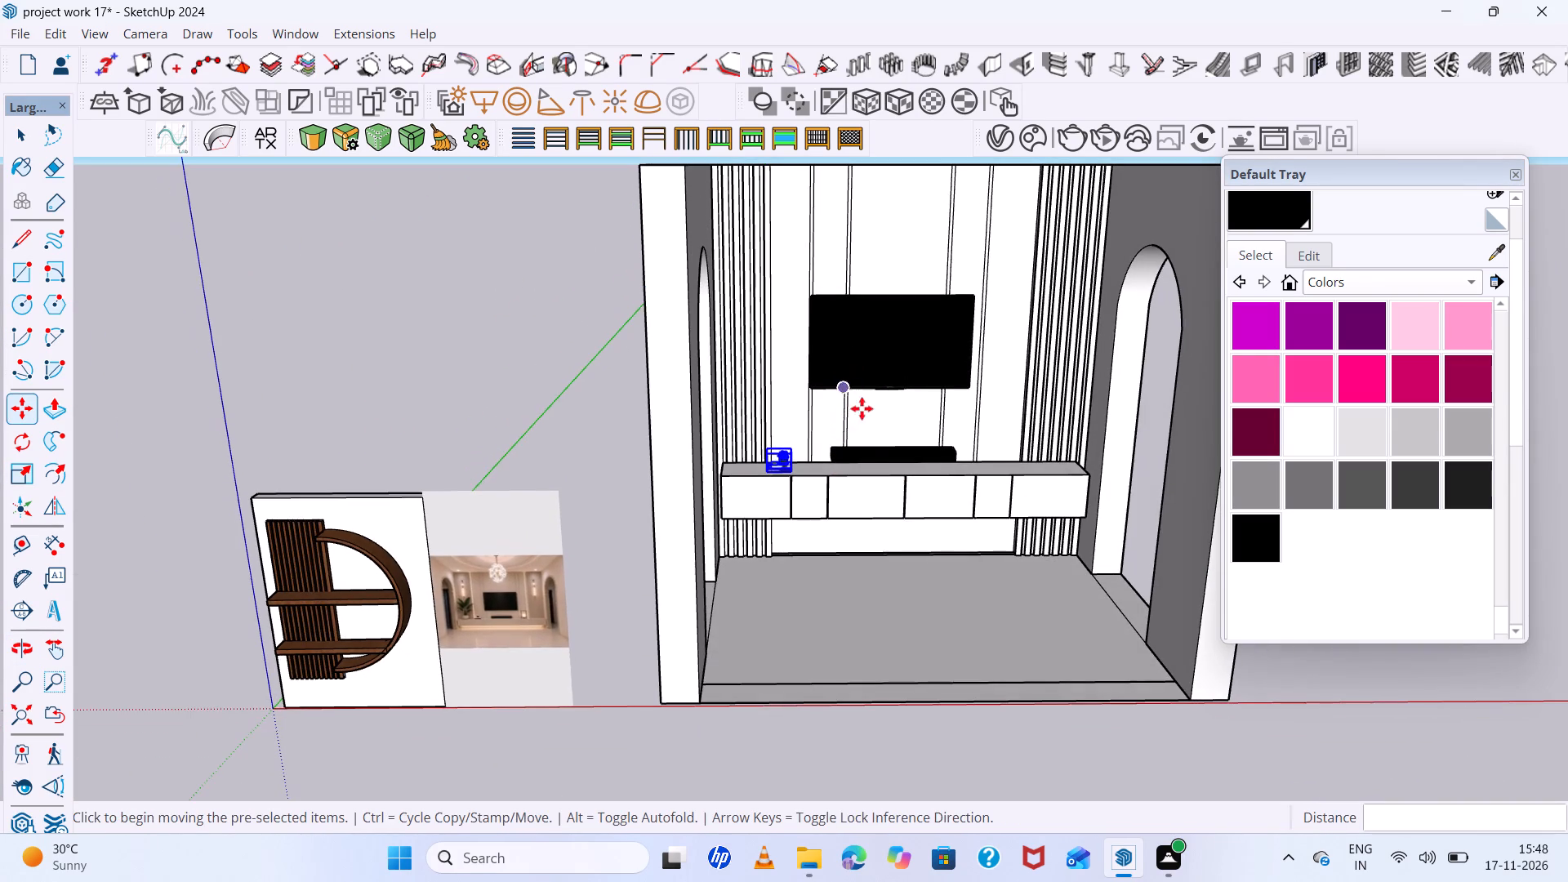
scroll(884, 502, down, 6)
scroll(660, 514, up, 19)
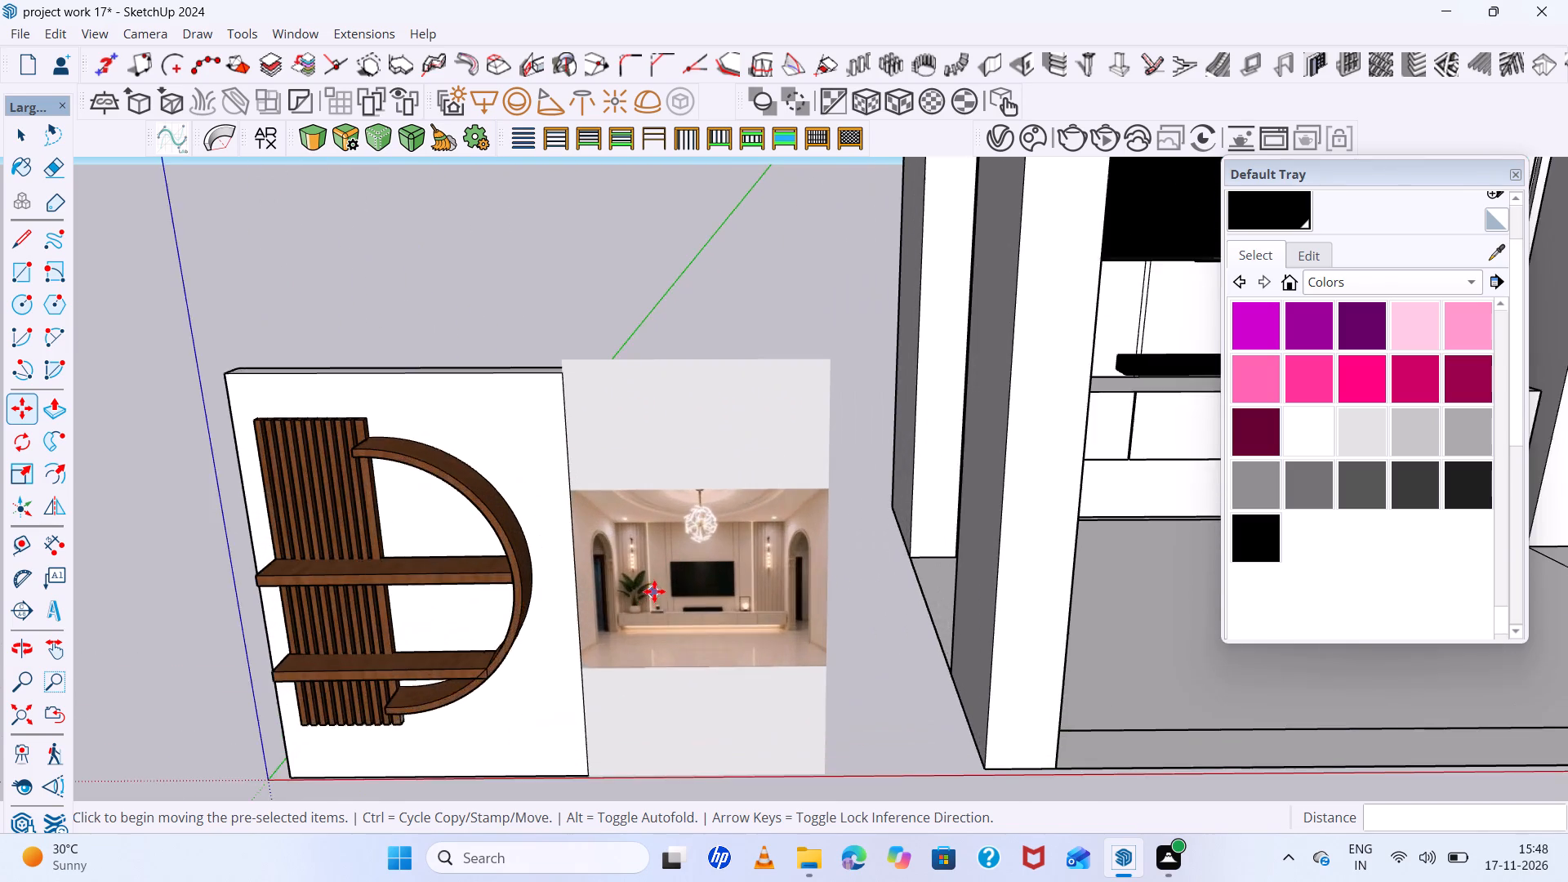
scroll(654, 591, up, 8)
scroll(643, 526, down, 13)
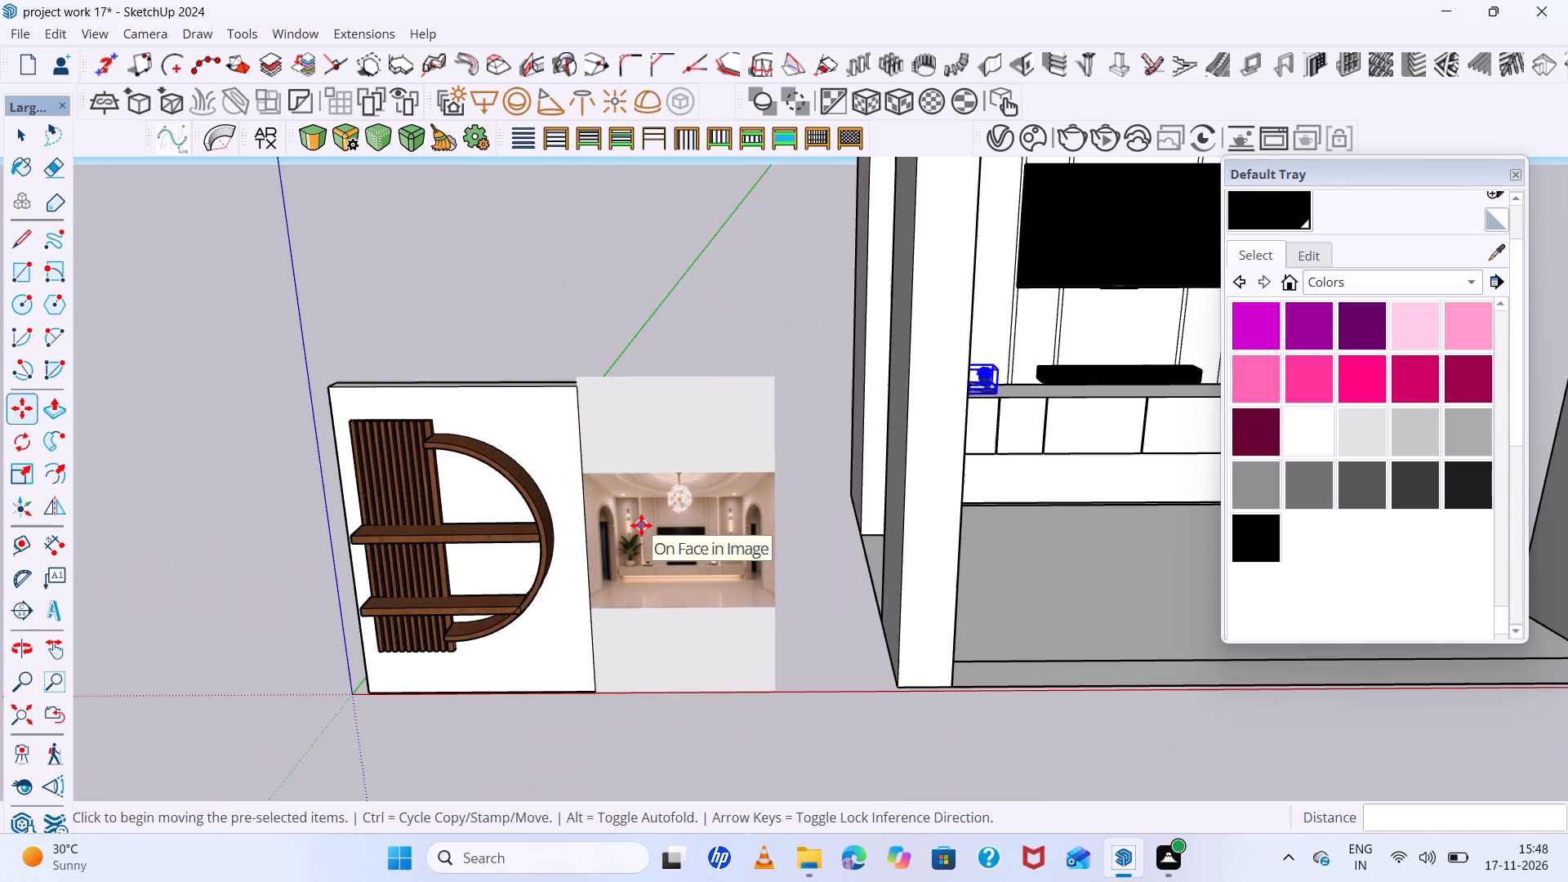
scroll(641, 525, down, 11)
scroll(853, 450, up, 5)
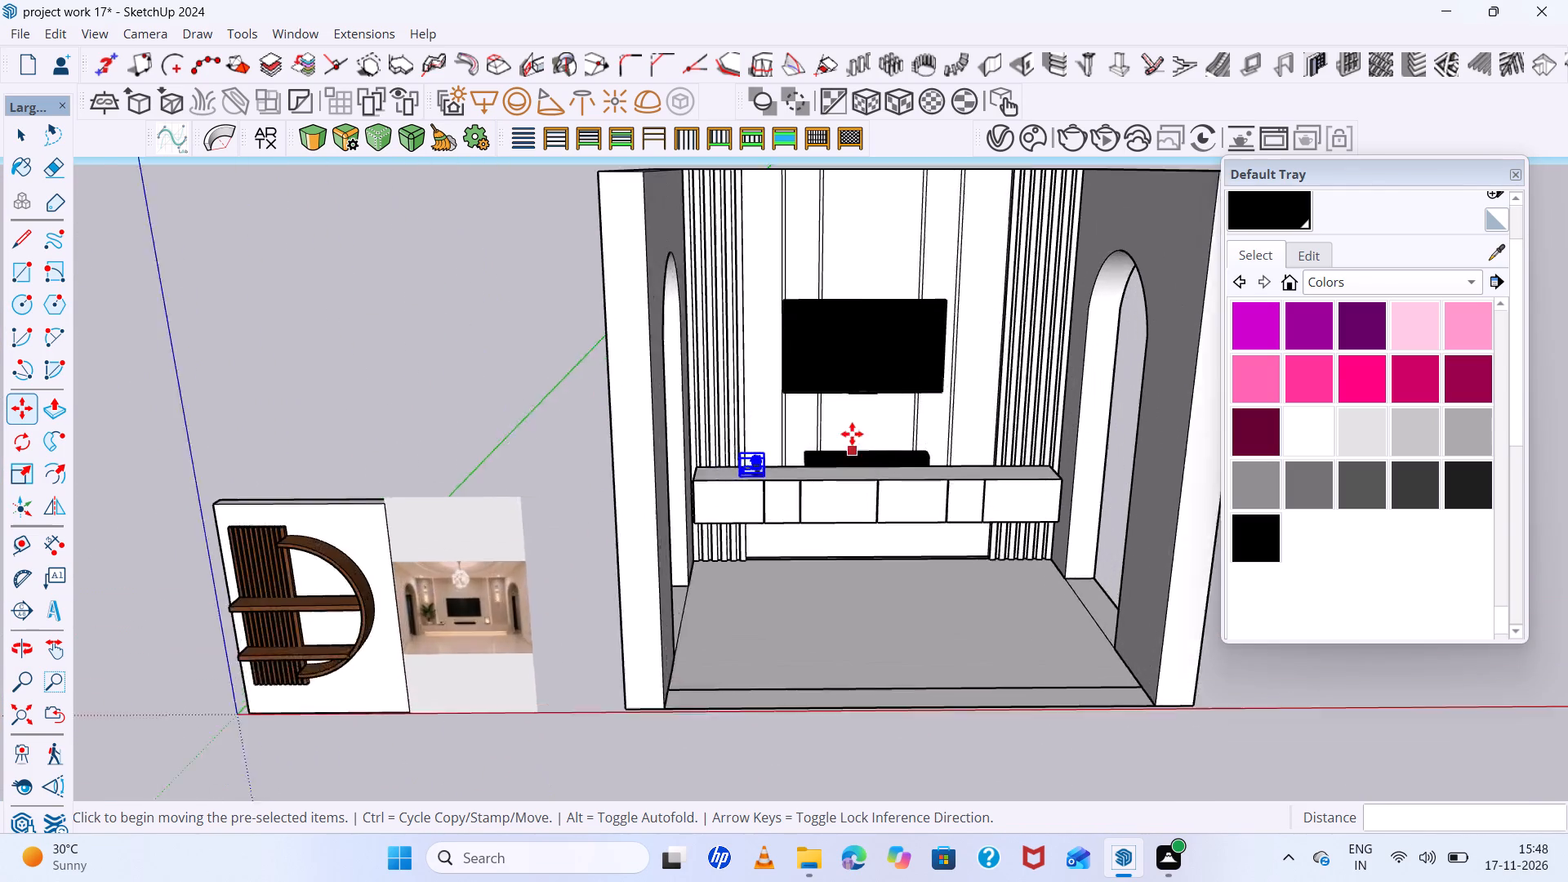
Scale the books and plant model on the cabinet up uniformly to make it slightly larger.
scroll(852, 434, up, 20)
scroll(852, 434, up, 5)
middle_drag(707, 458, 643, 472)
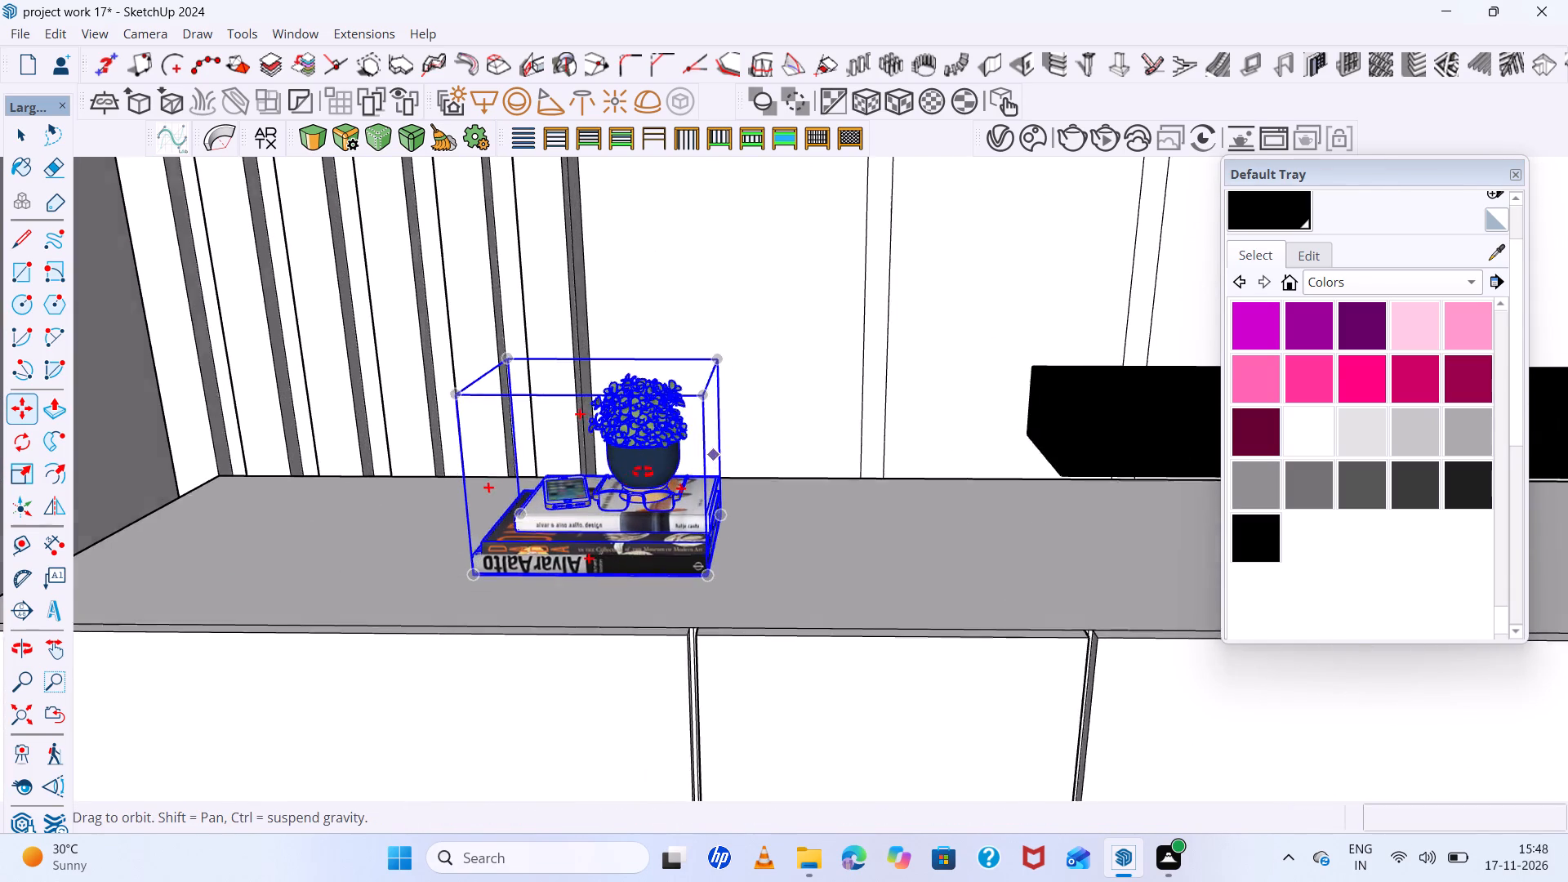
middle_drag(643, 472, 626, 479)
key(s)
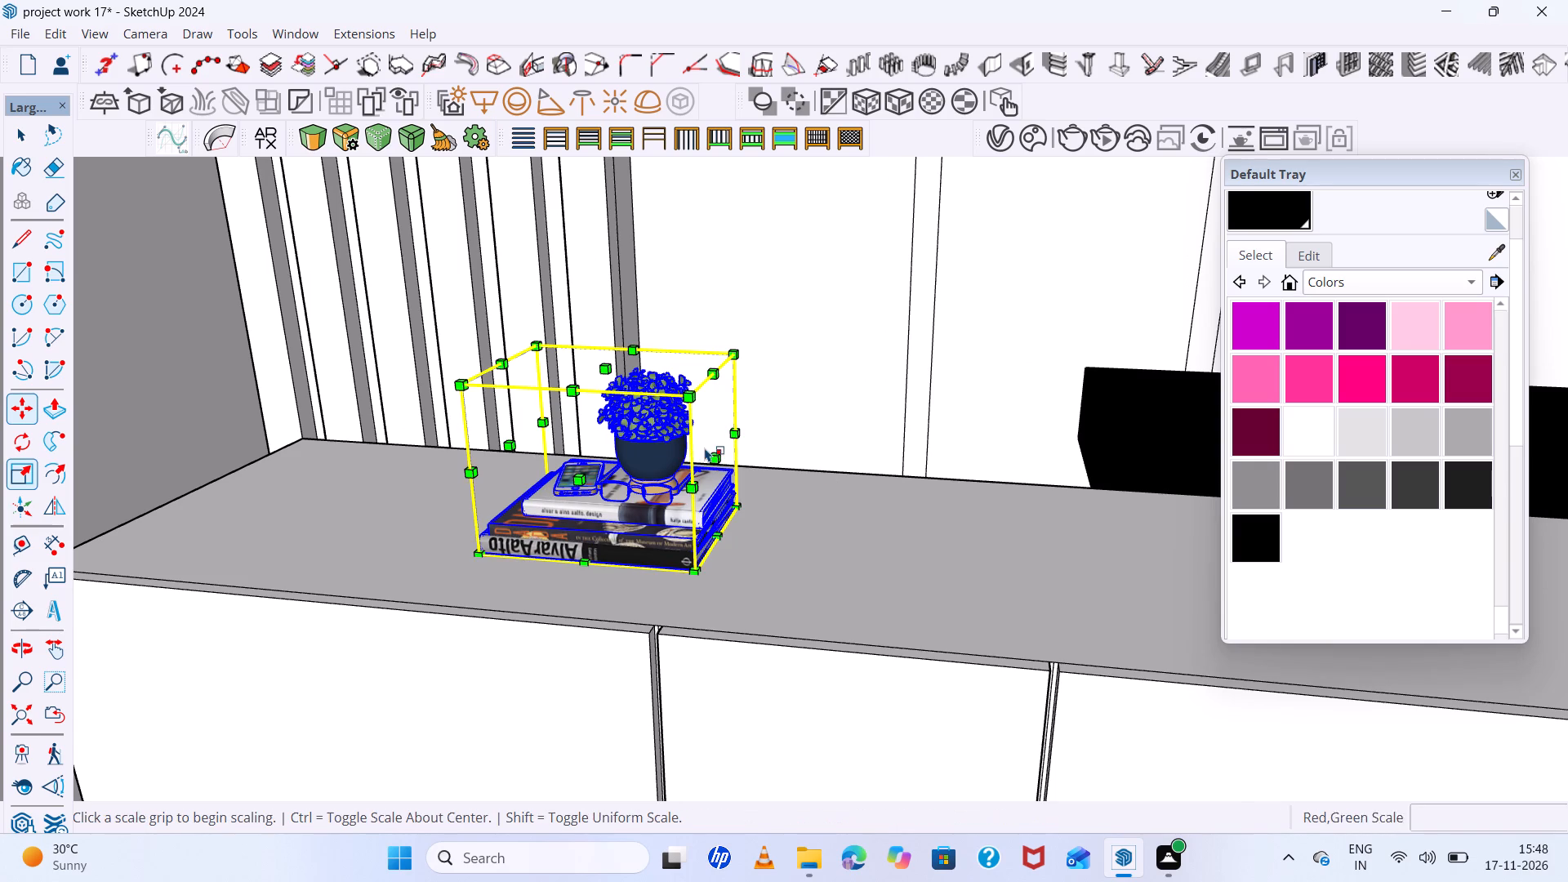
click(737, 349)
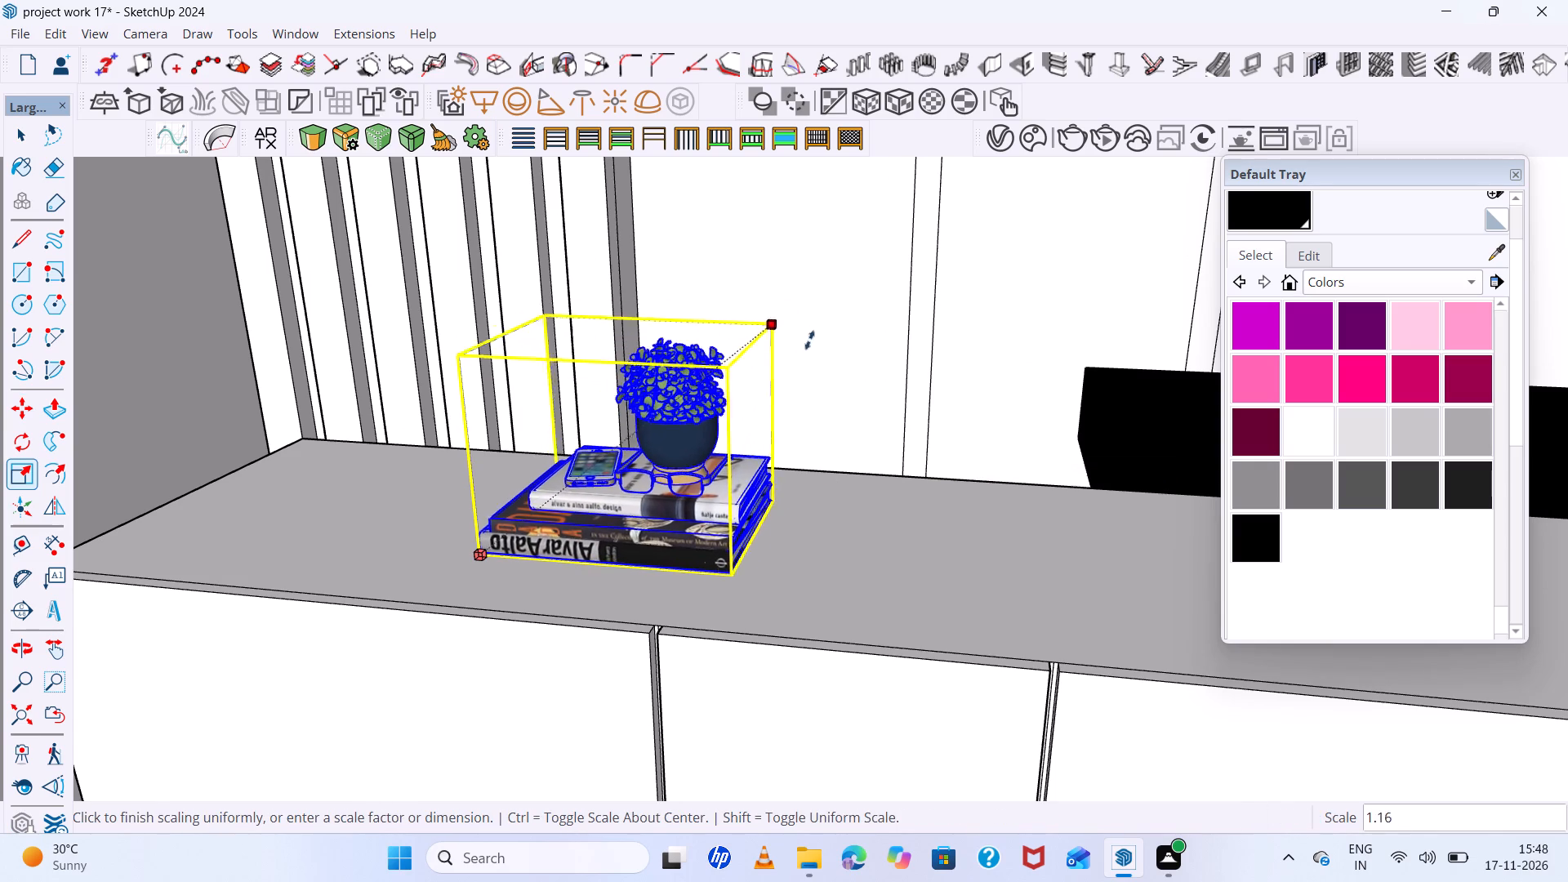
click(832, 333)
scroll(724, 394, down, 5)
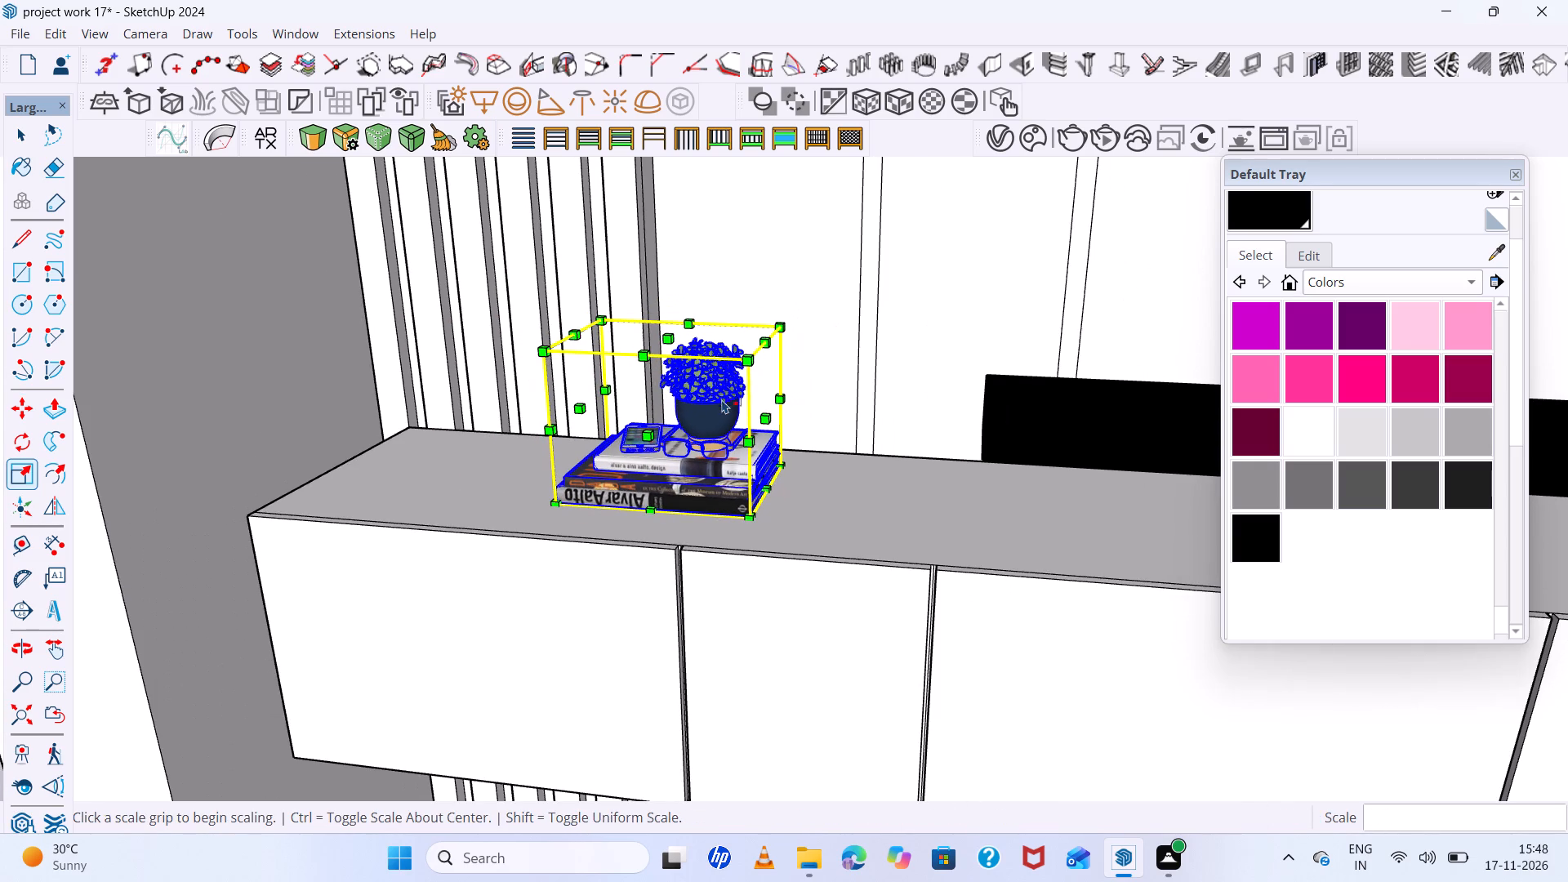
Stretch the books and plant model slightly wider along the red axis.
scroll(735, 432, up, 5)
scroll(737, 436, down, 4)
middle_click(737, 436)
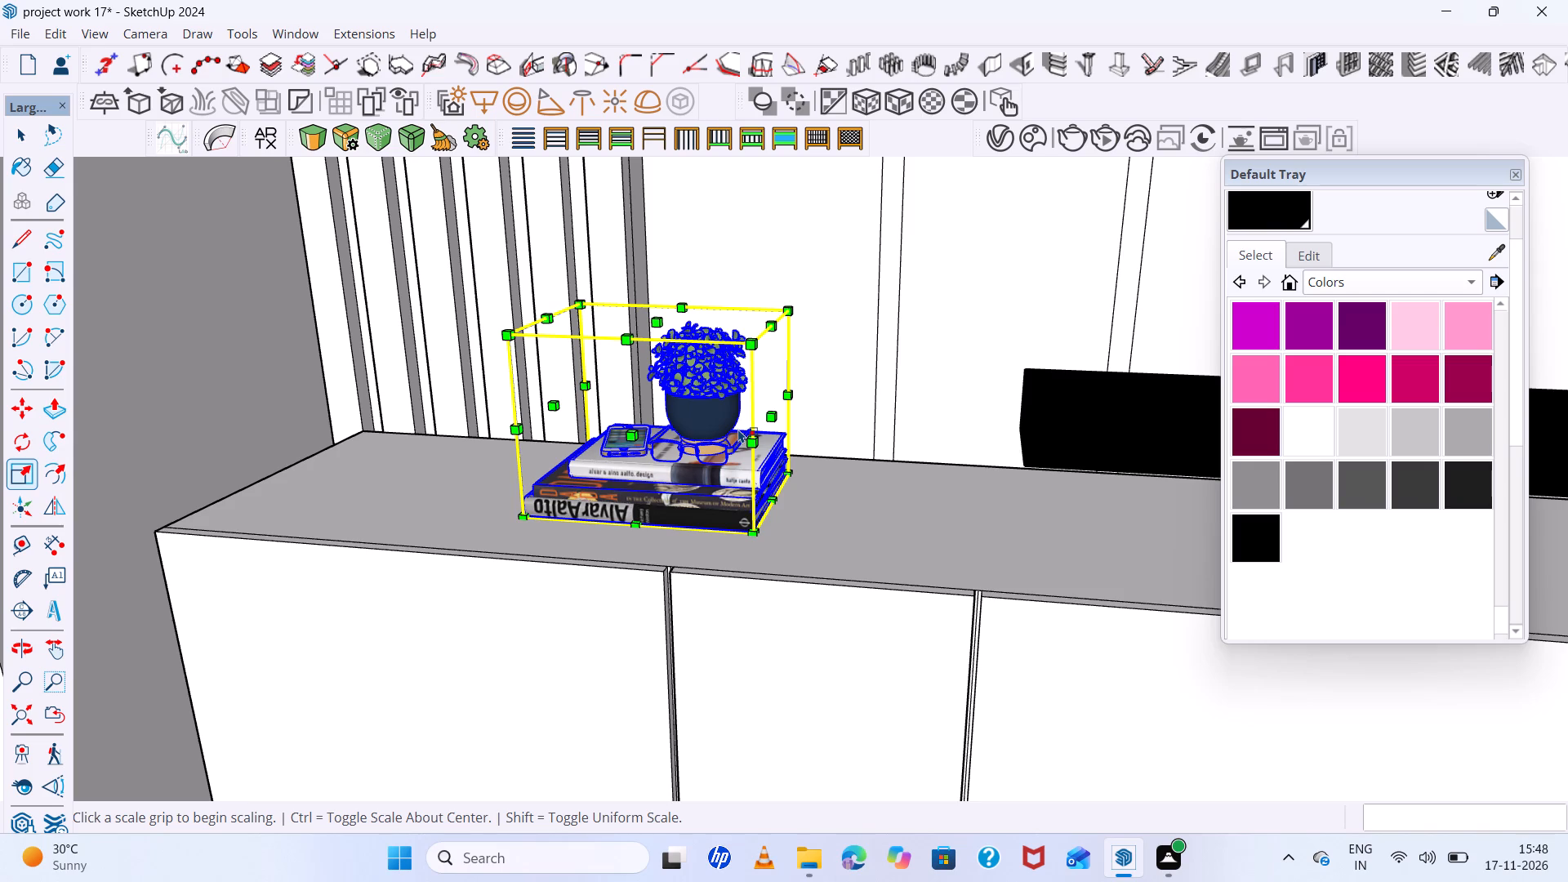
click(777, 414)
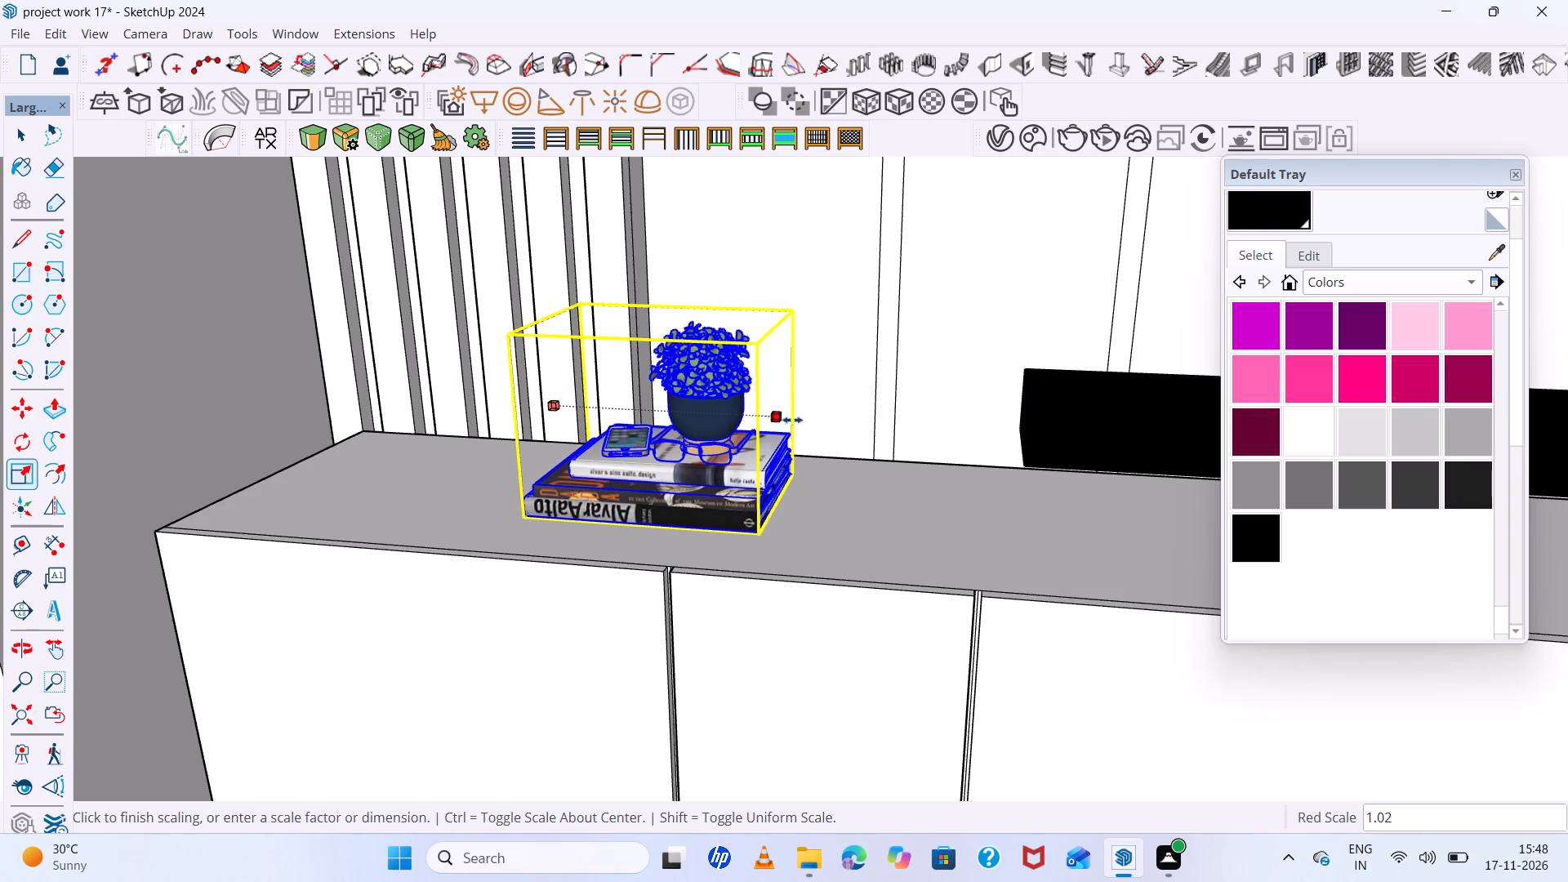
click(798, 421)
scroll(795, 433, down, 5)
key(space)
click(861, 474)
scroll(861, 474, down, 7)
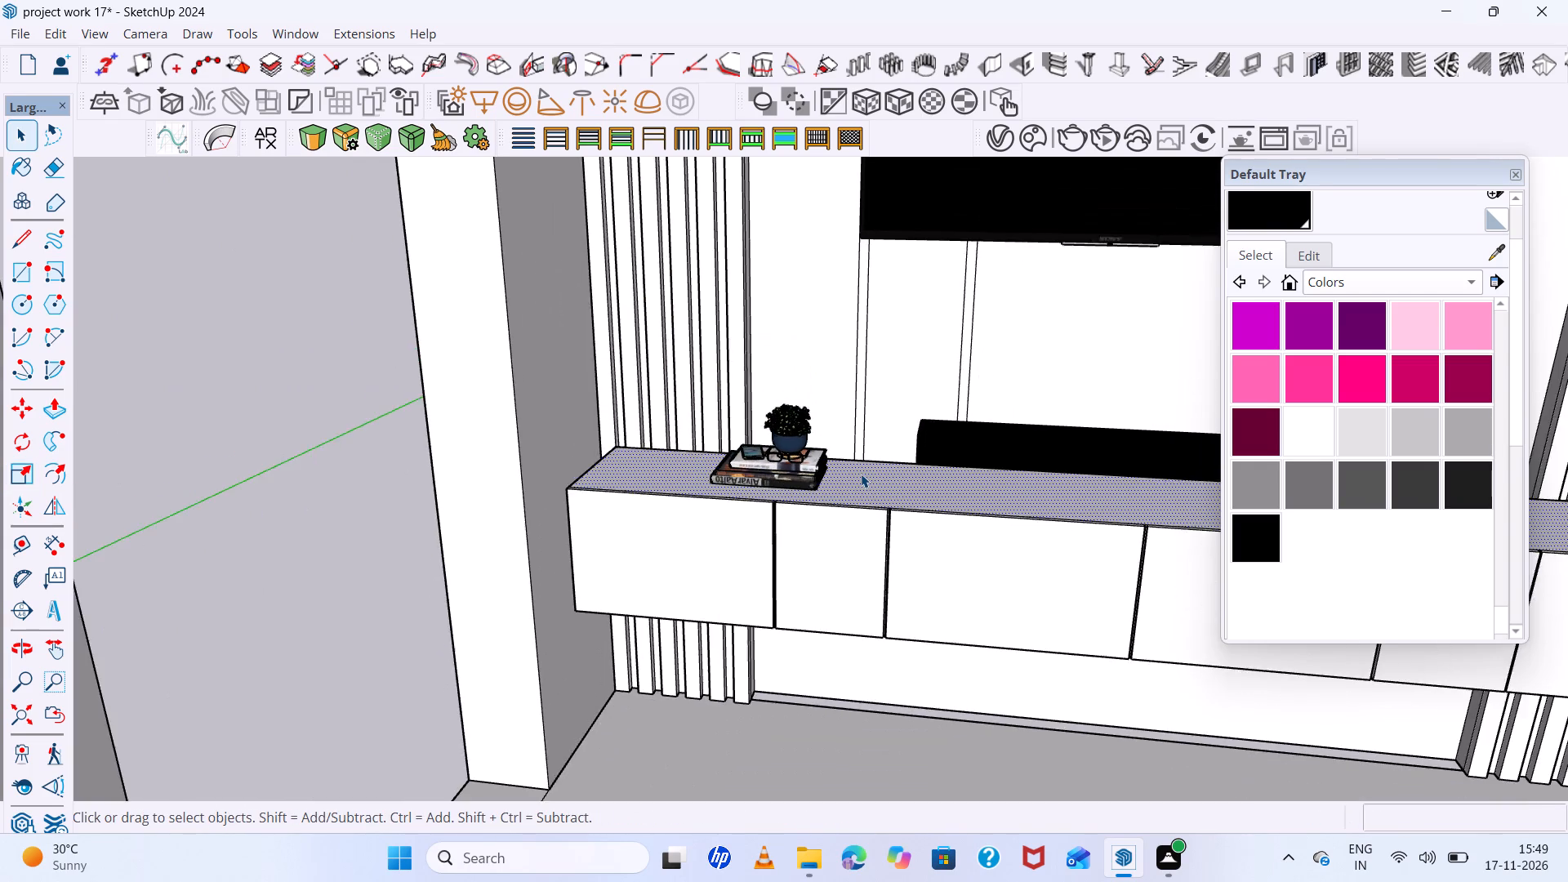
scroll(861, 474, down, 9)
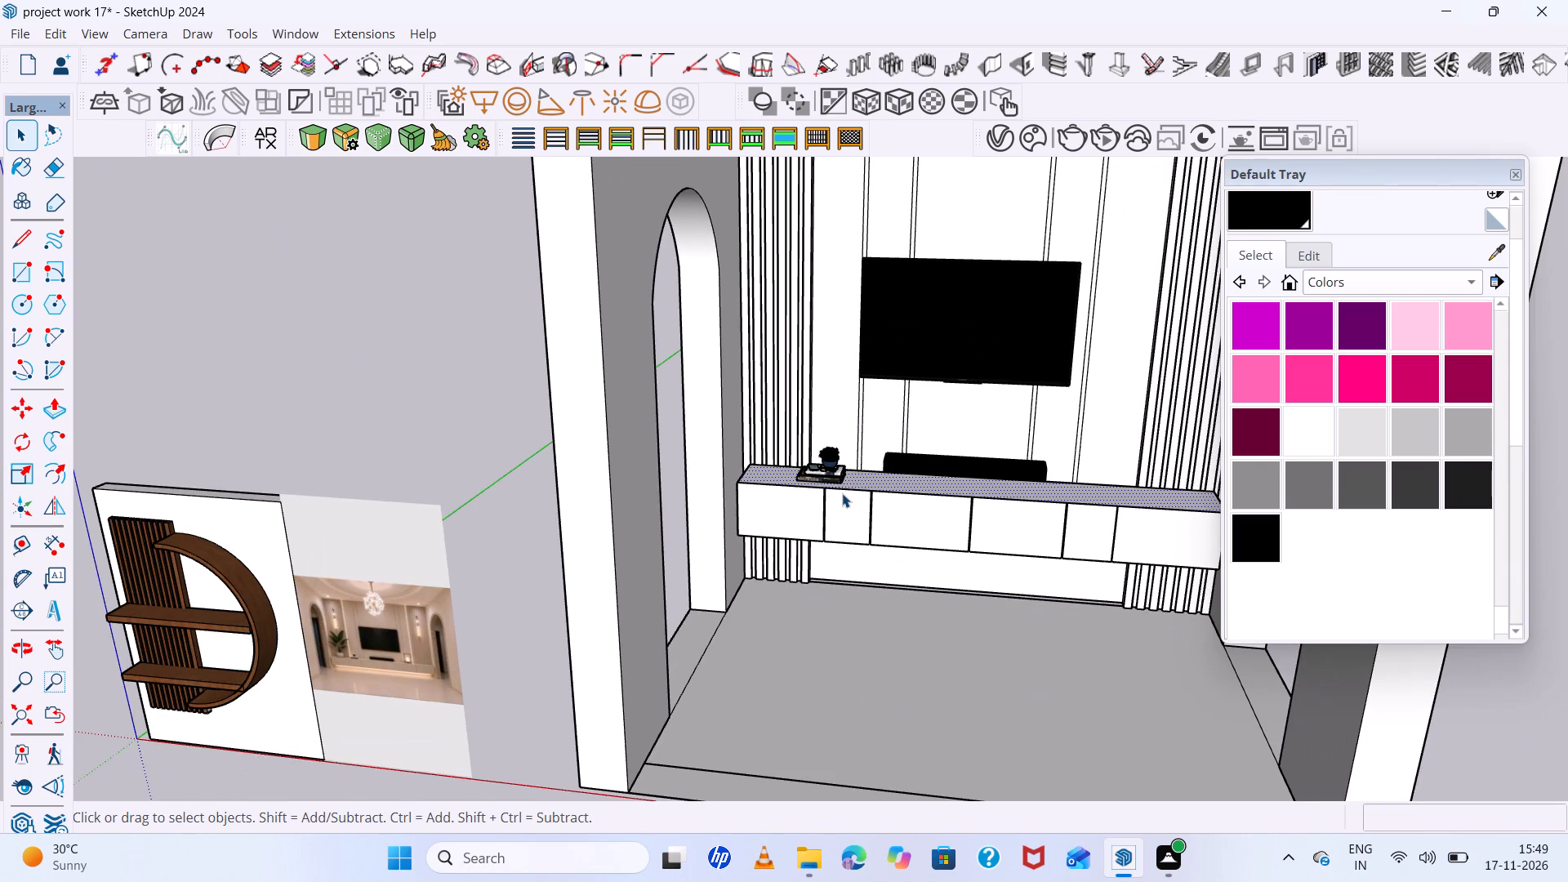
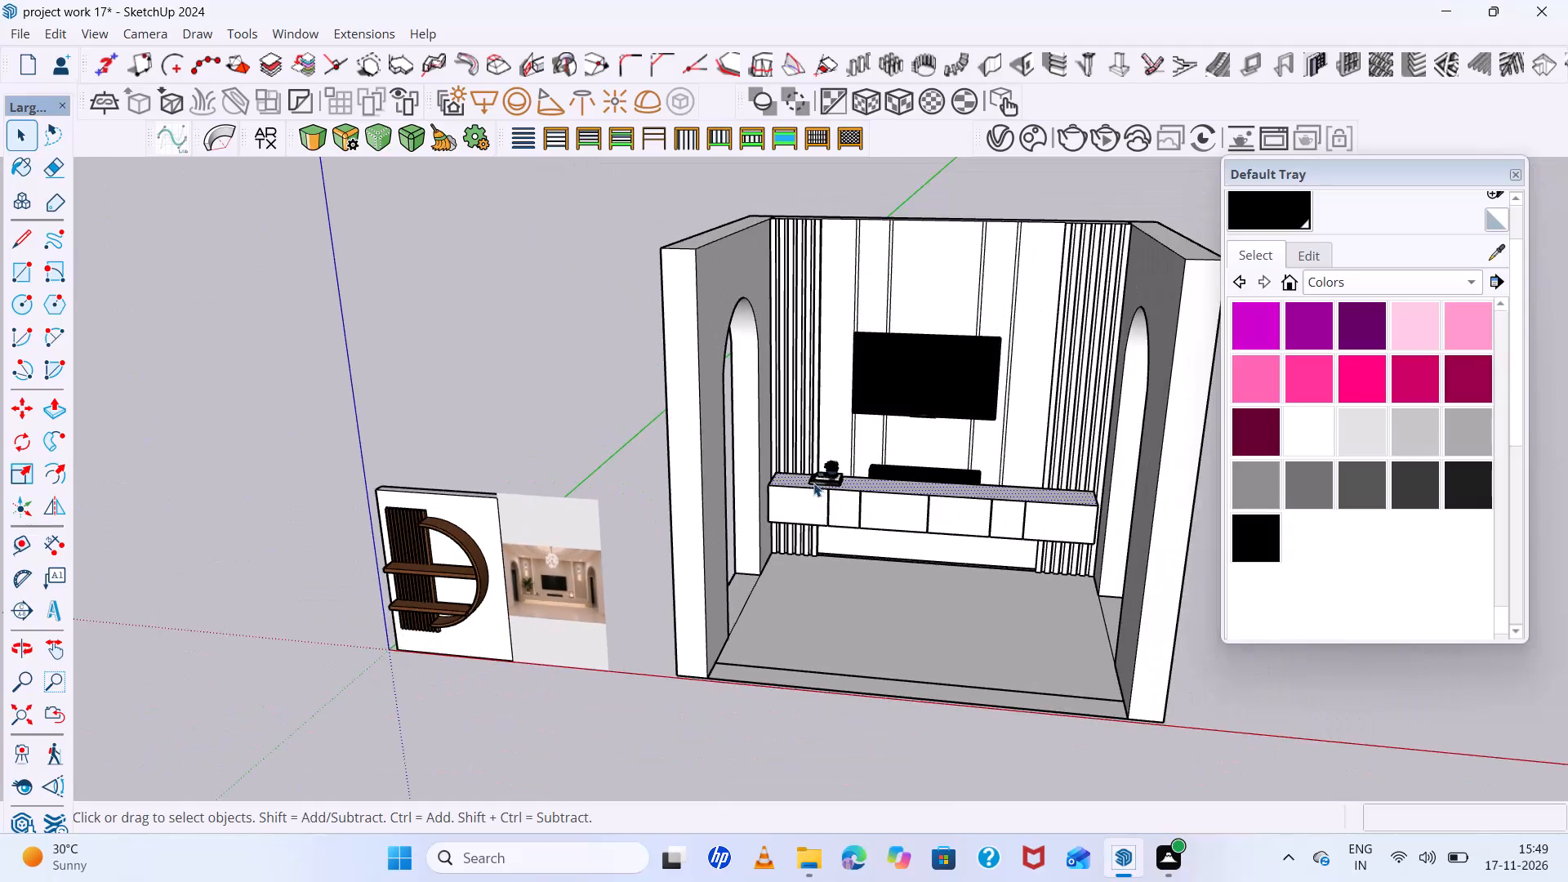
Check the reference picture of the TV wall and search 3D Warehouse for "lamp".
scroll(791, 473, down, 5)
scroll(857, 467, up, 10)
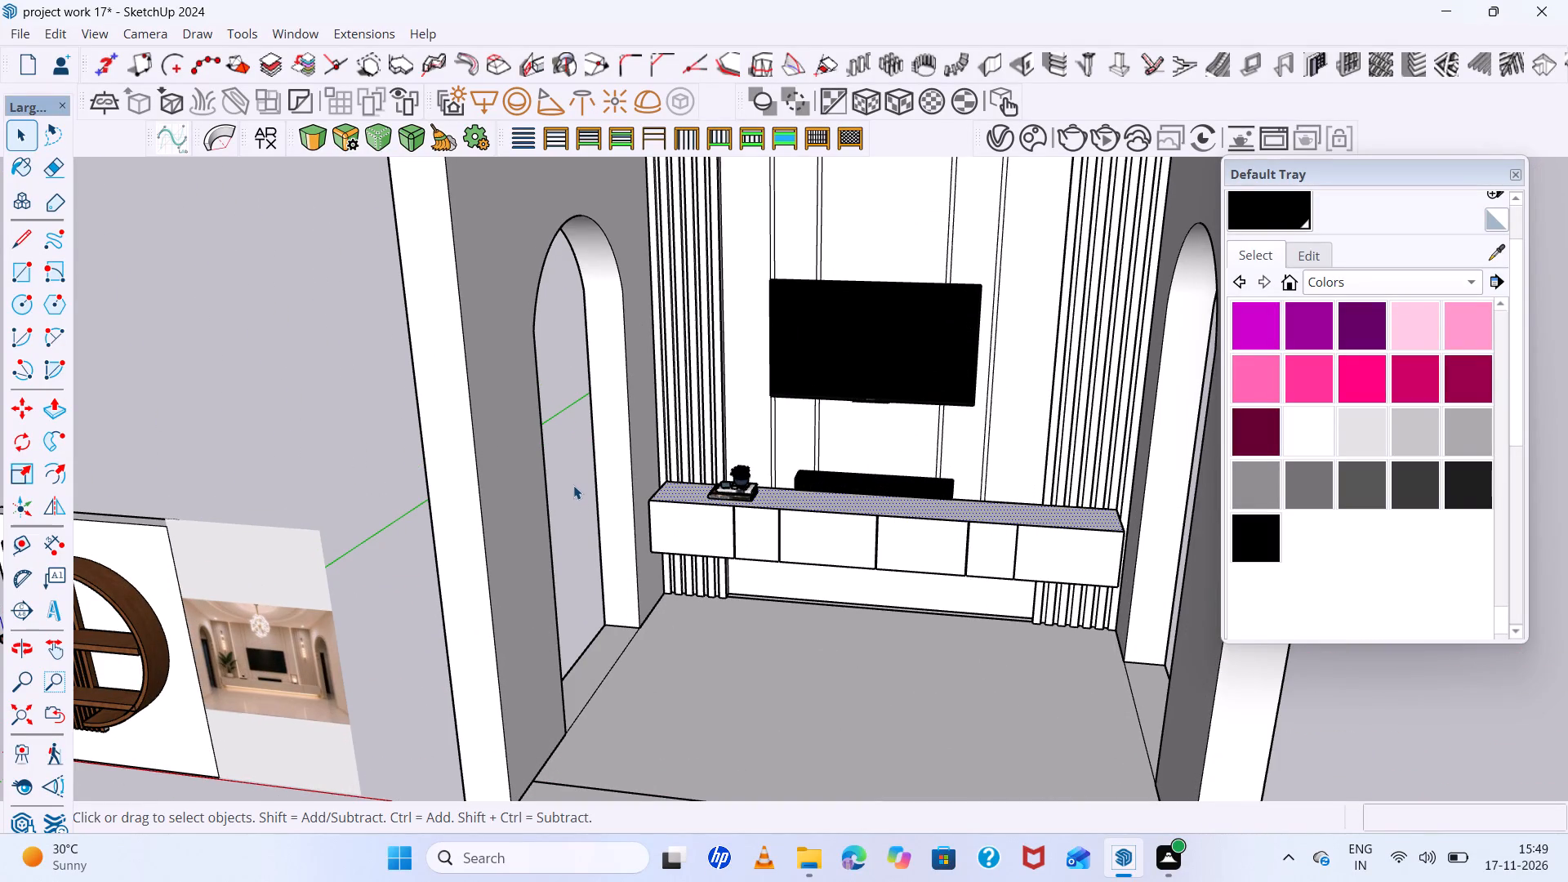
scroll(573, 485, down, 4)
middle_drag(585, 475, 708, 427)
scroll(342, 667, up, 6)
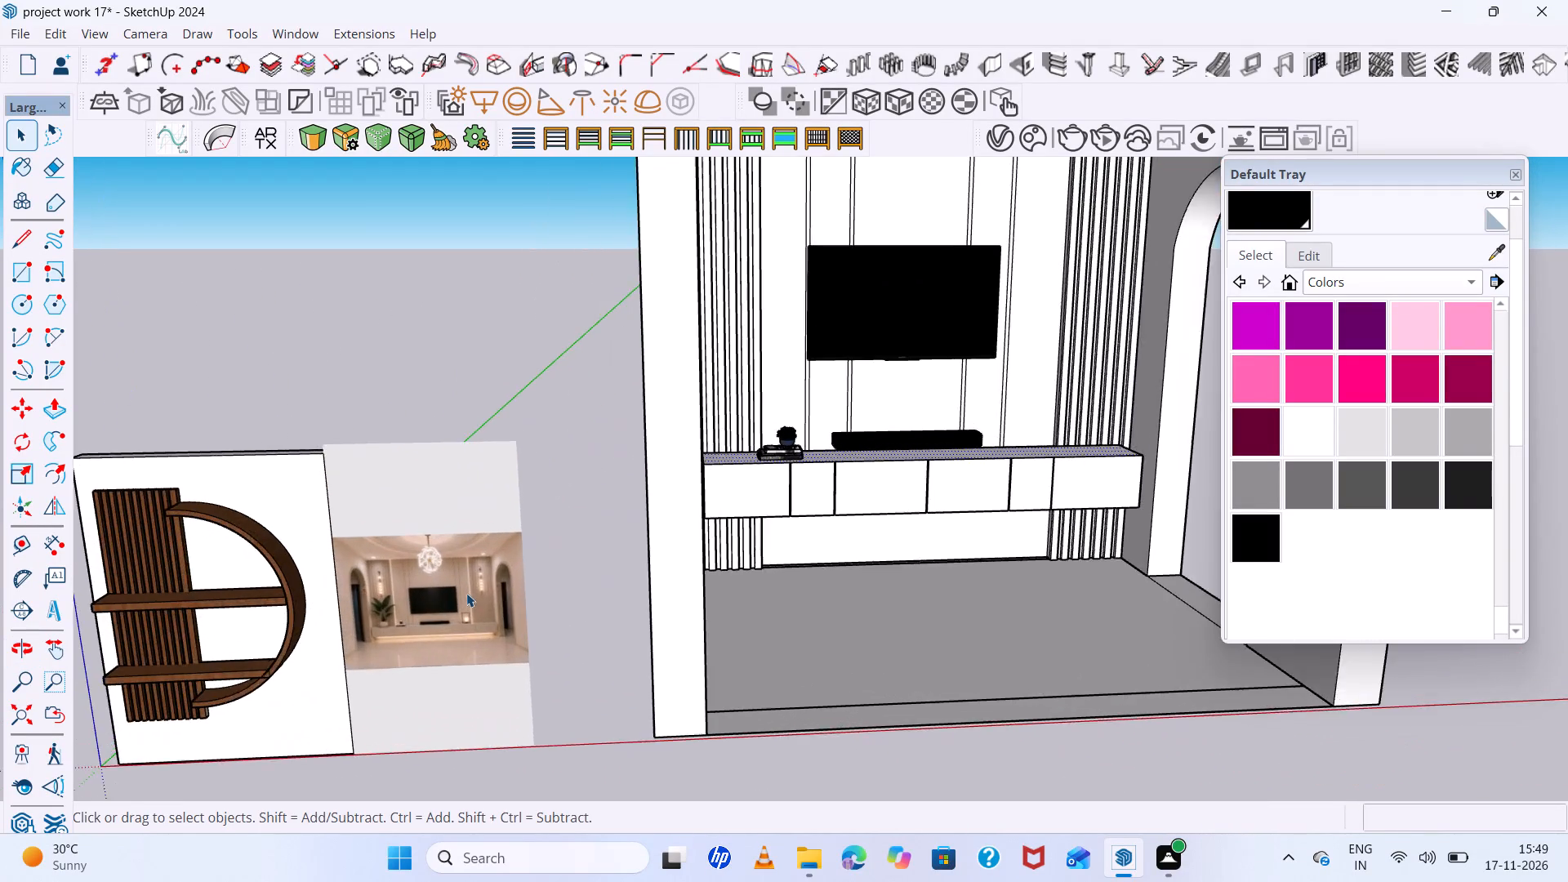
scroll(466, 593, up, 18)
scroll(467, 608, down, 7)
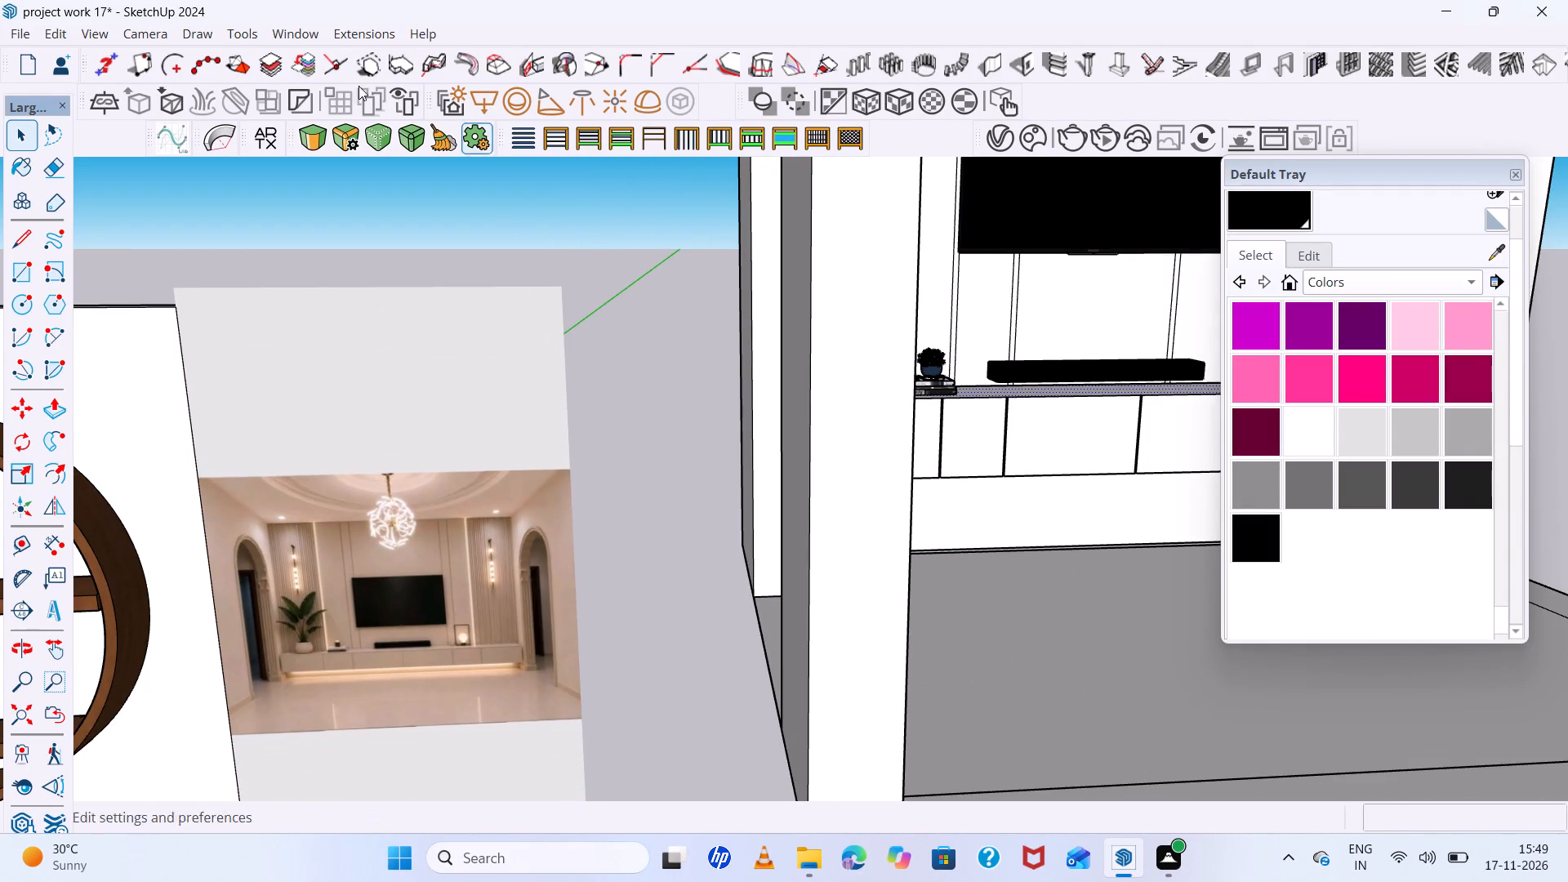
click(298, 32)
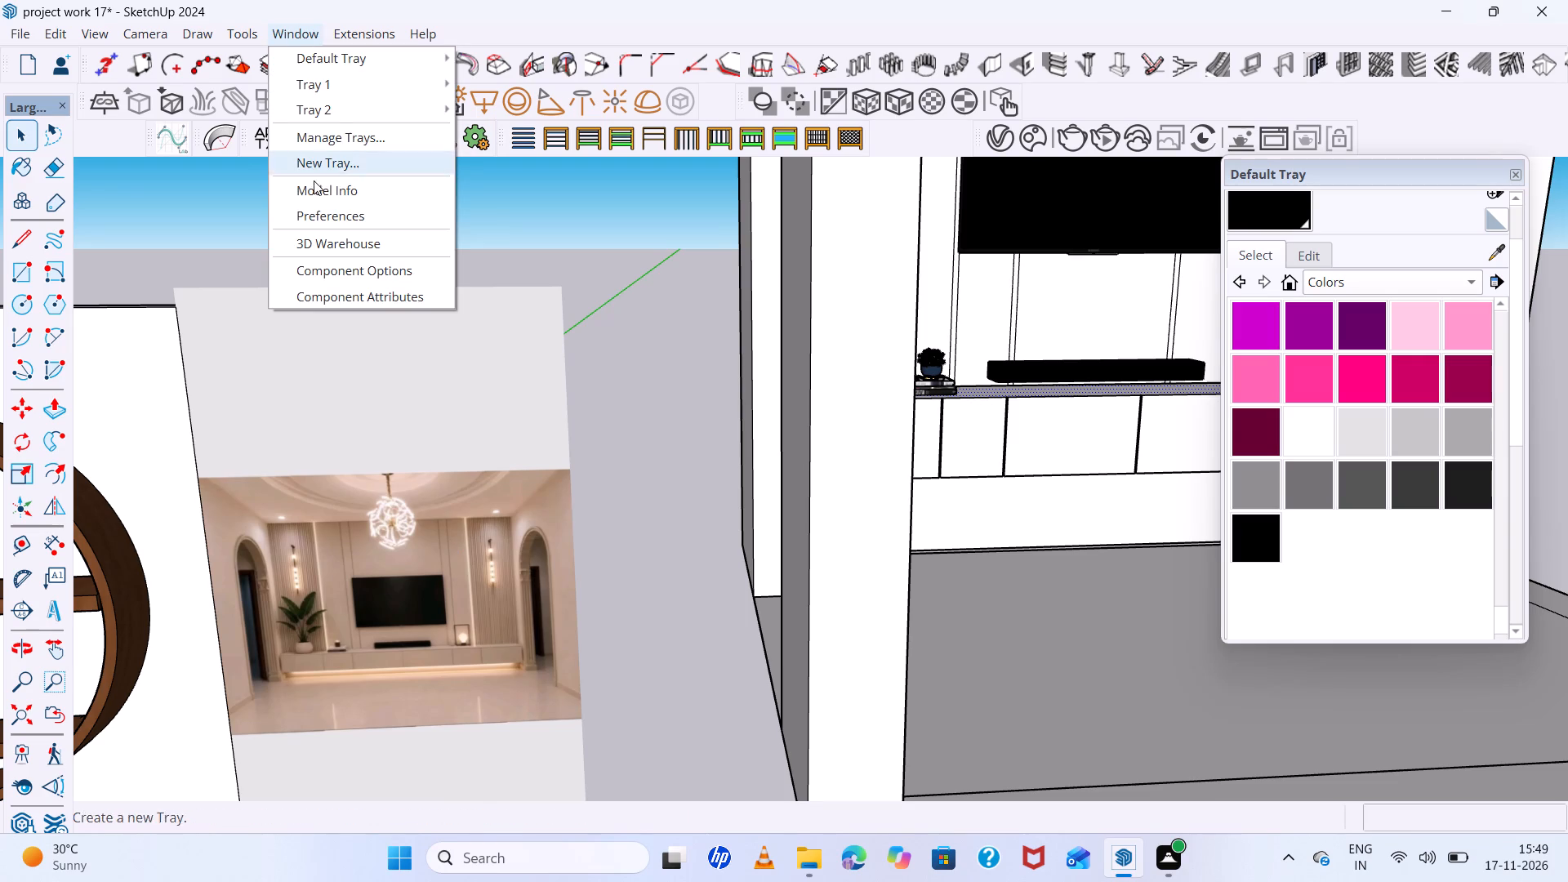
click(332, 243)
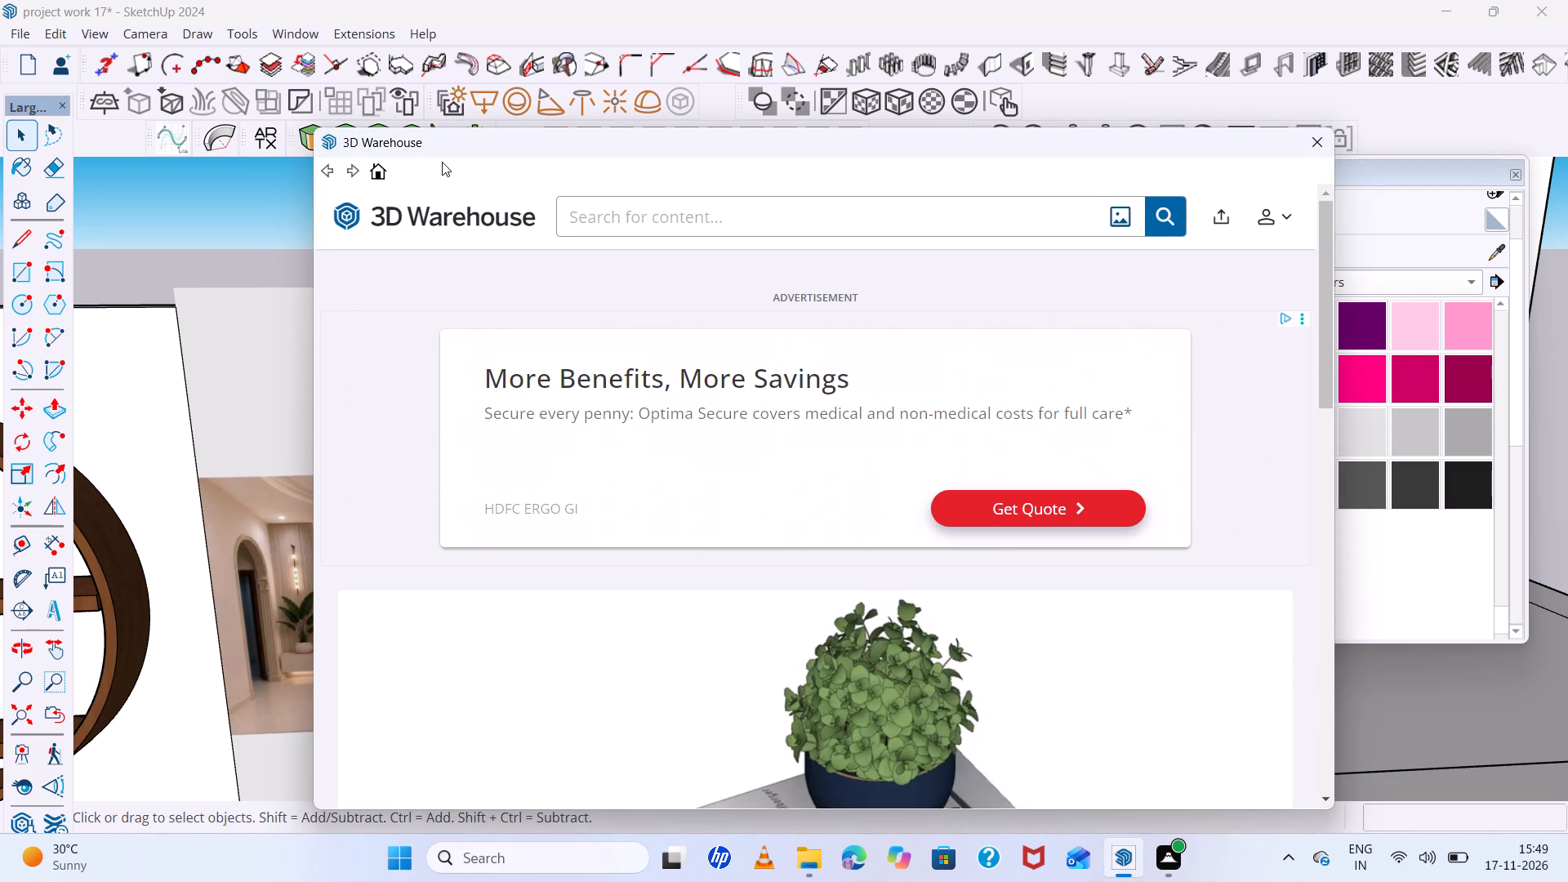
click(596, 231)
text(lamp)
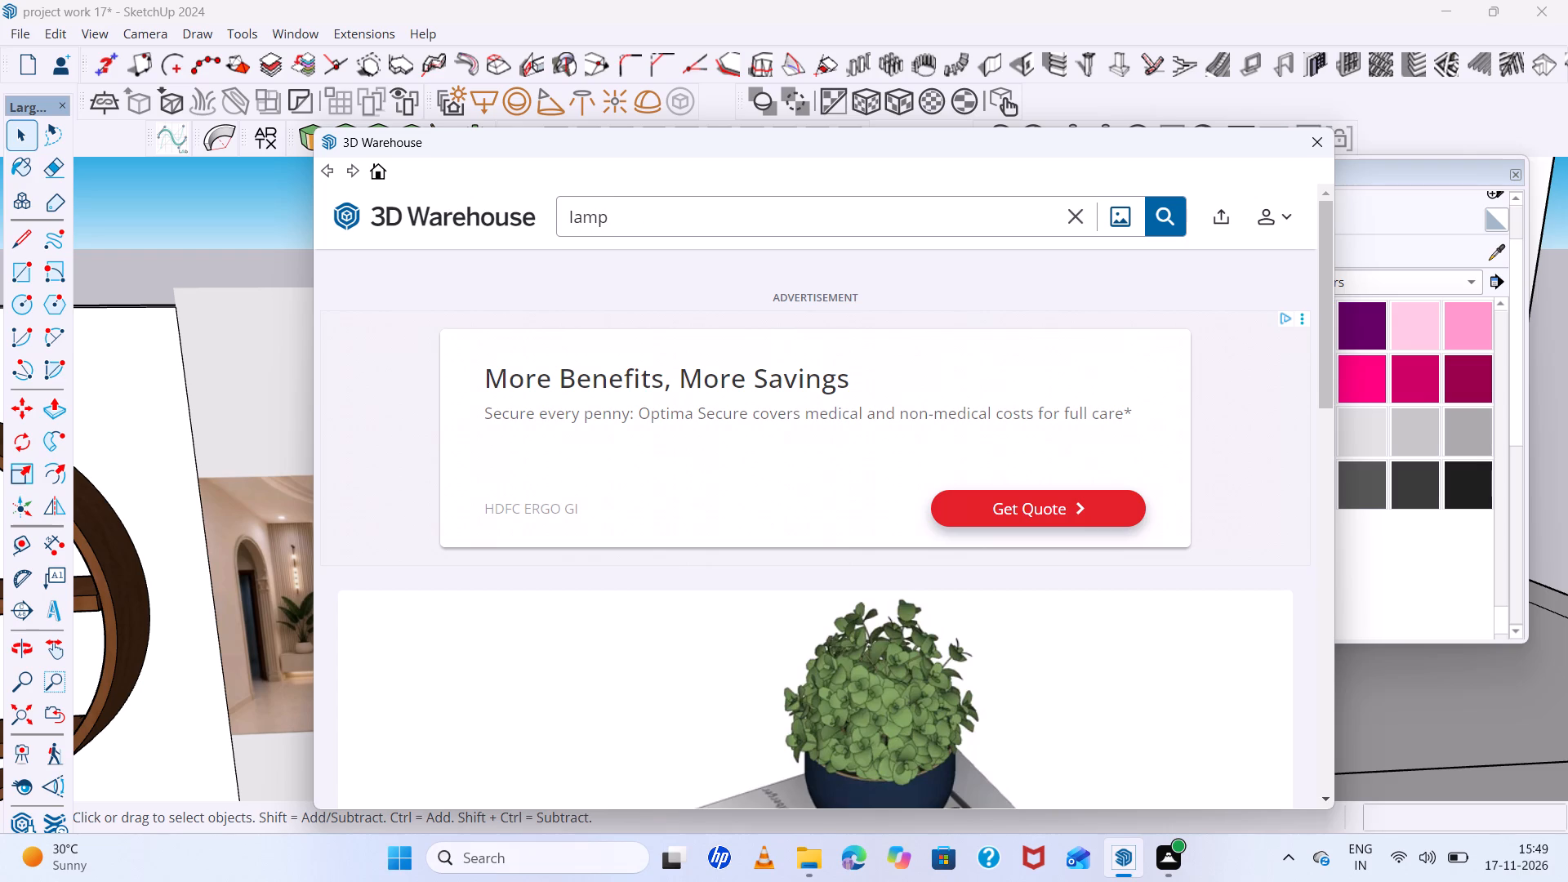
key(Return)
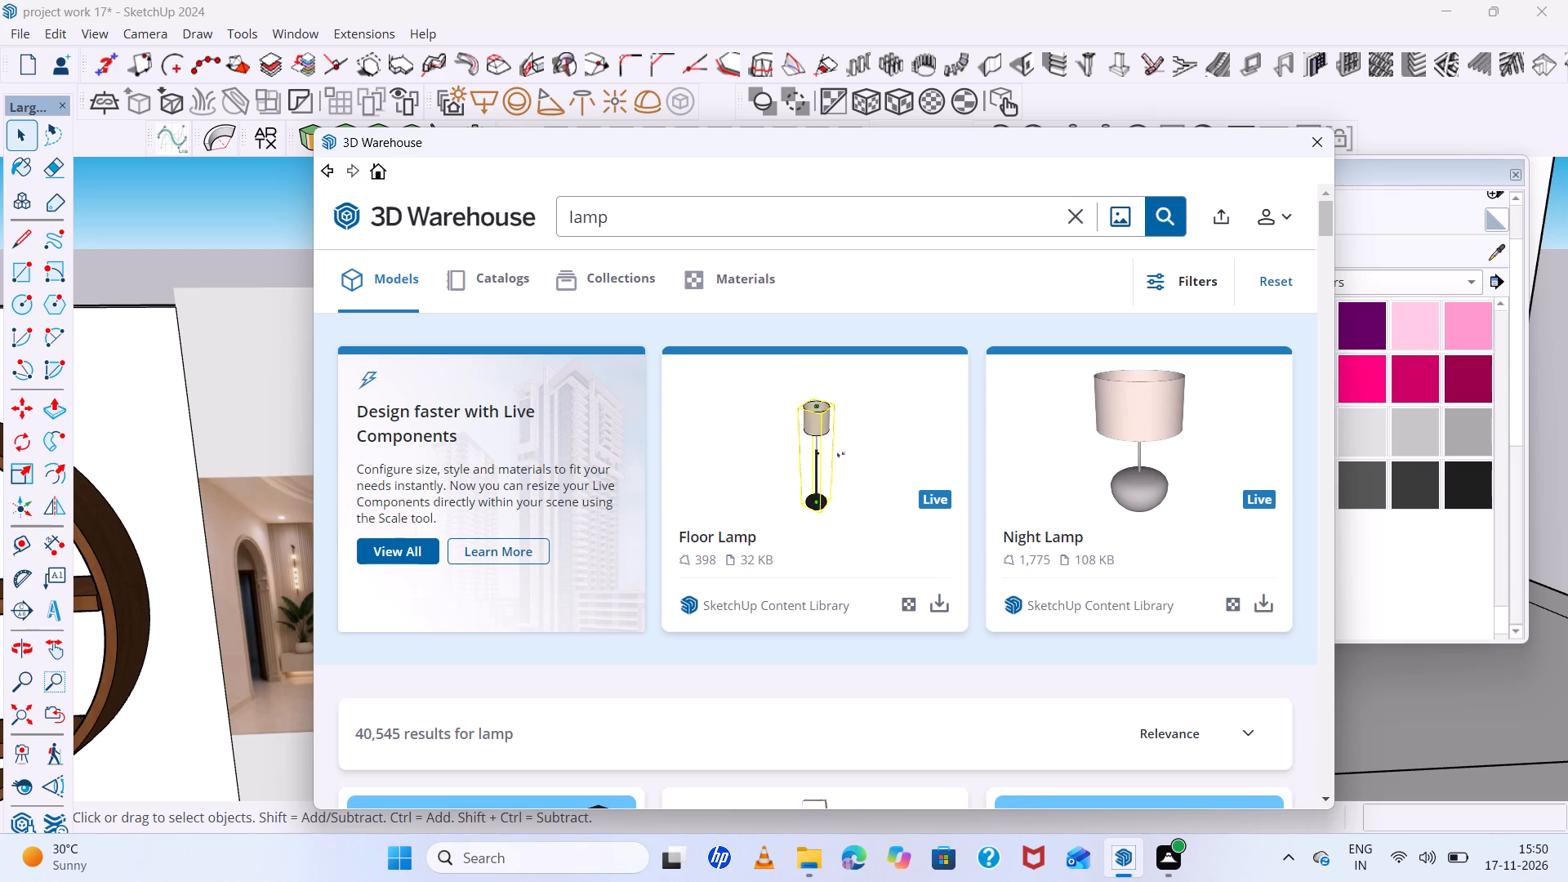
Browse the lamp models in the search results for one that suits the TV wall in the reference picture.
scroll(1036, 519, down, 2)
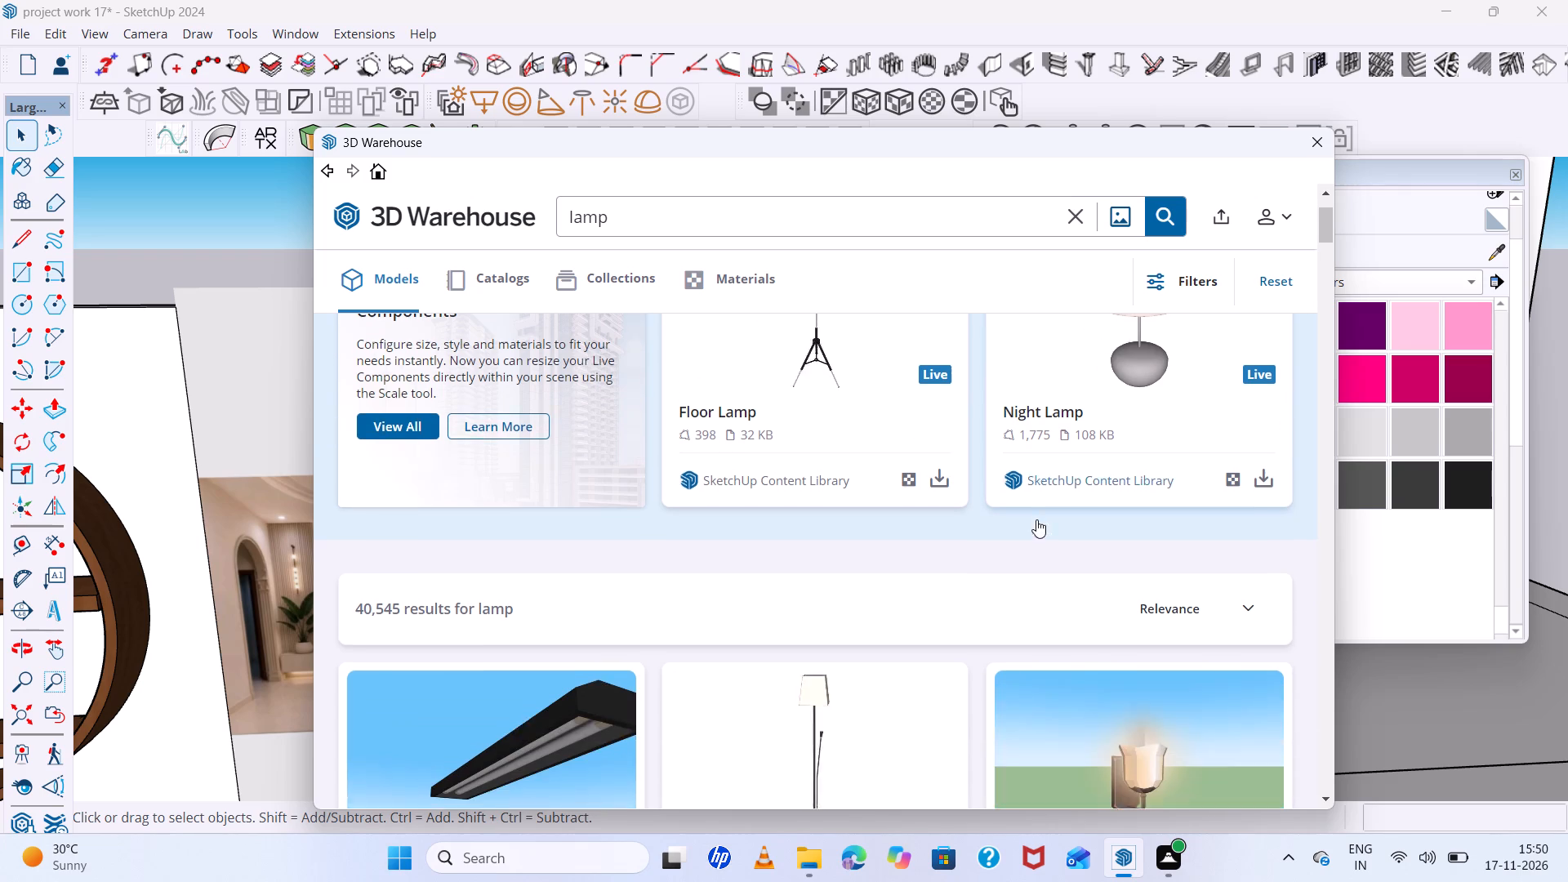
scroll(1036, 519, down, 8)
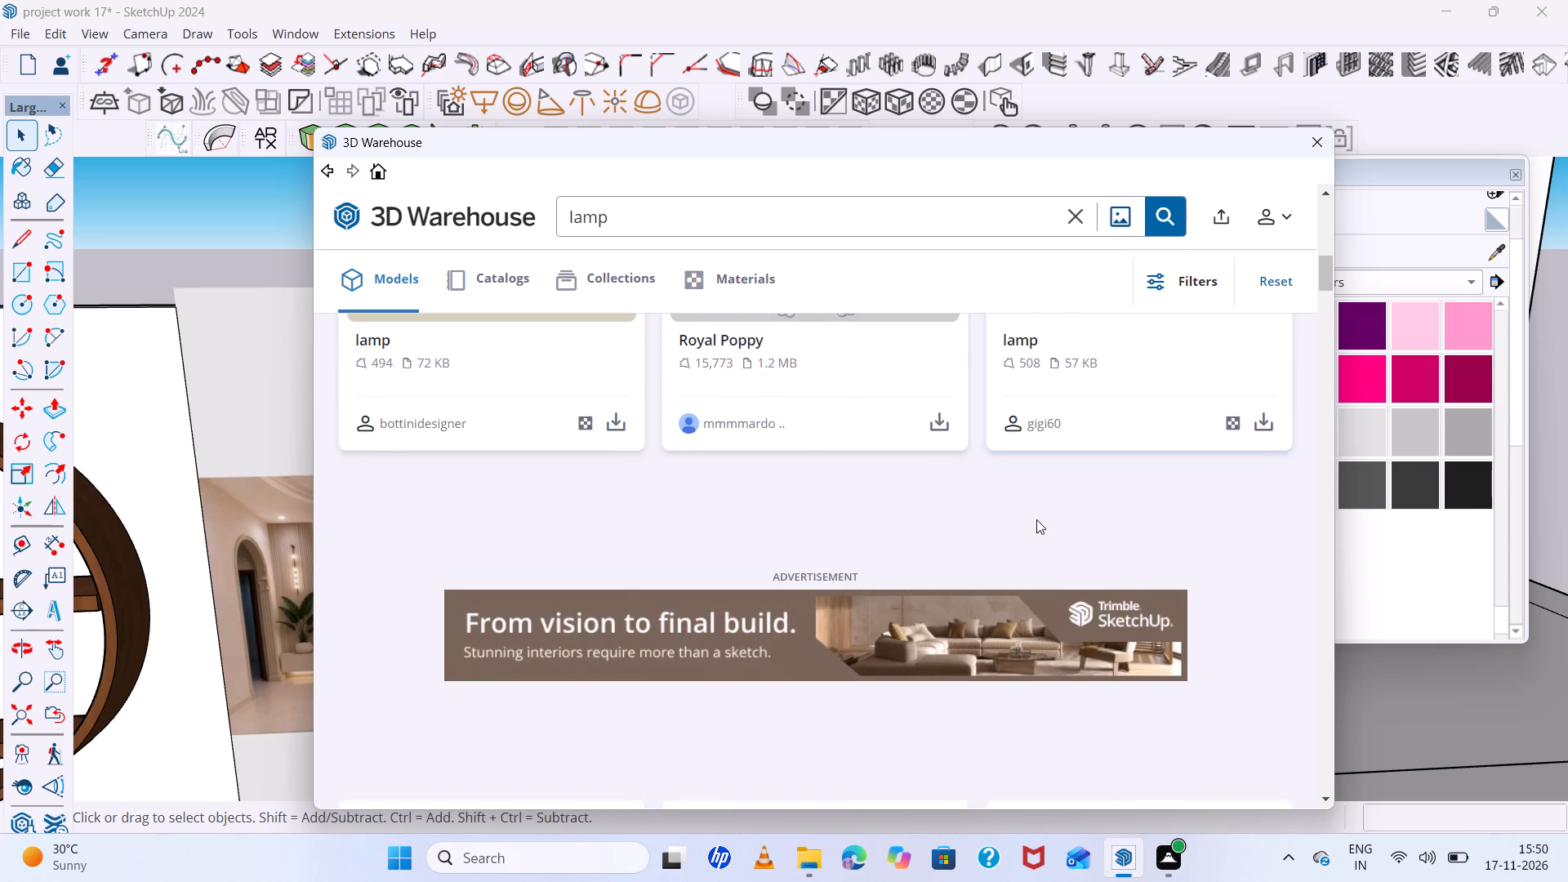
scroll(1036, 519, down, 4)
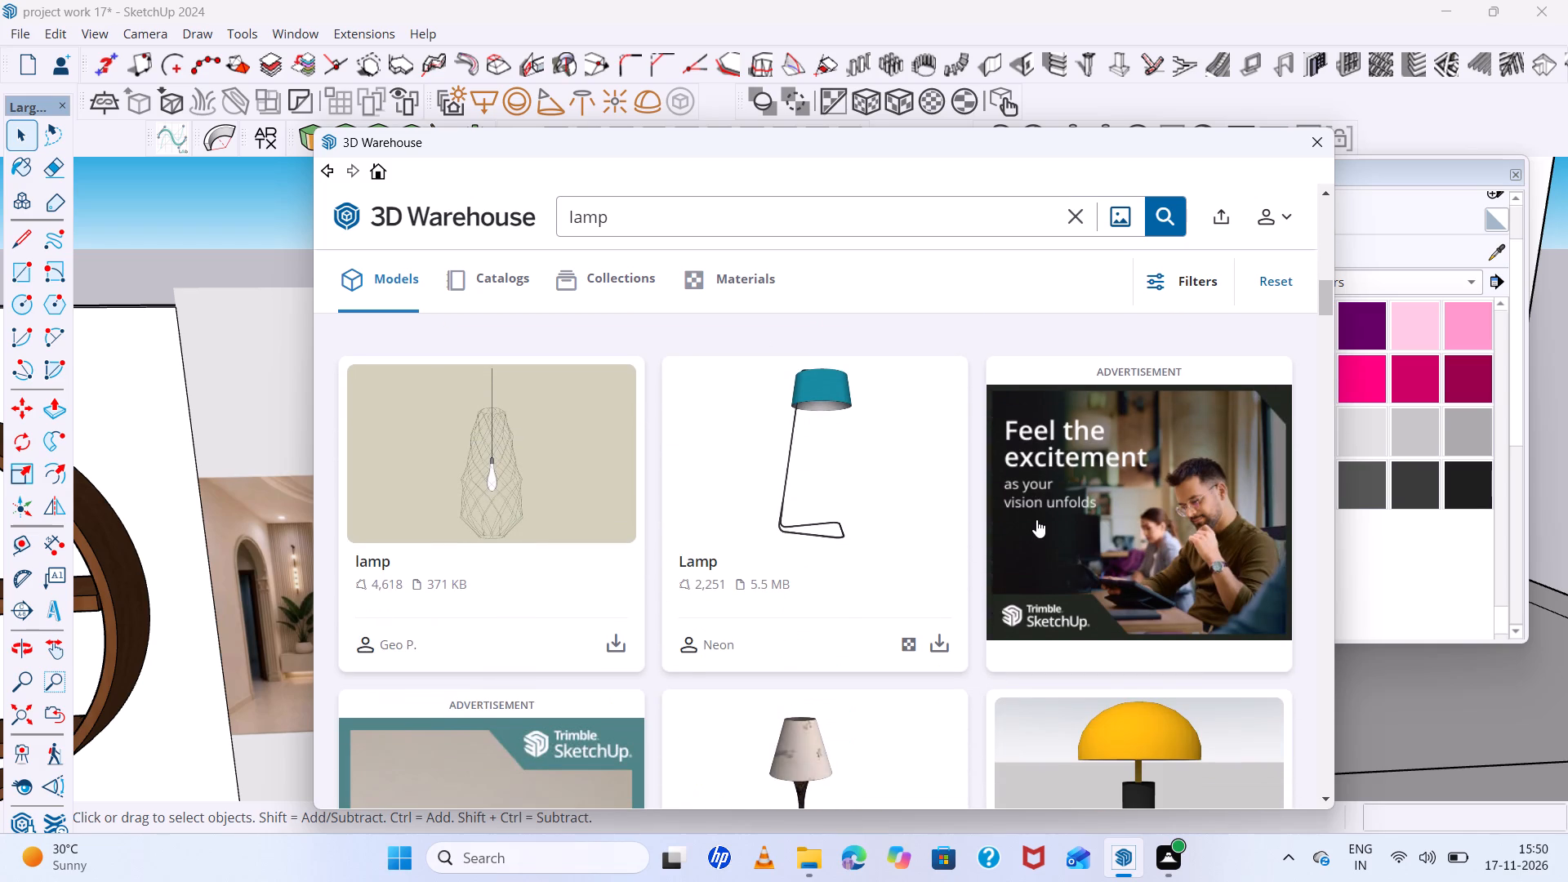
scroll(1036, 519, down, 5)
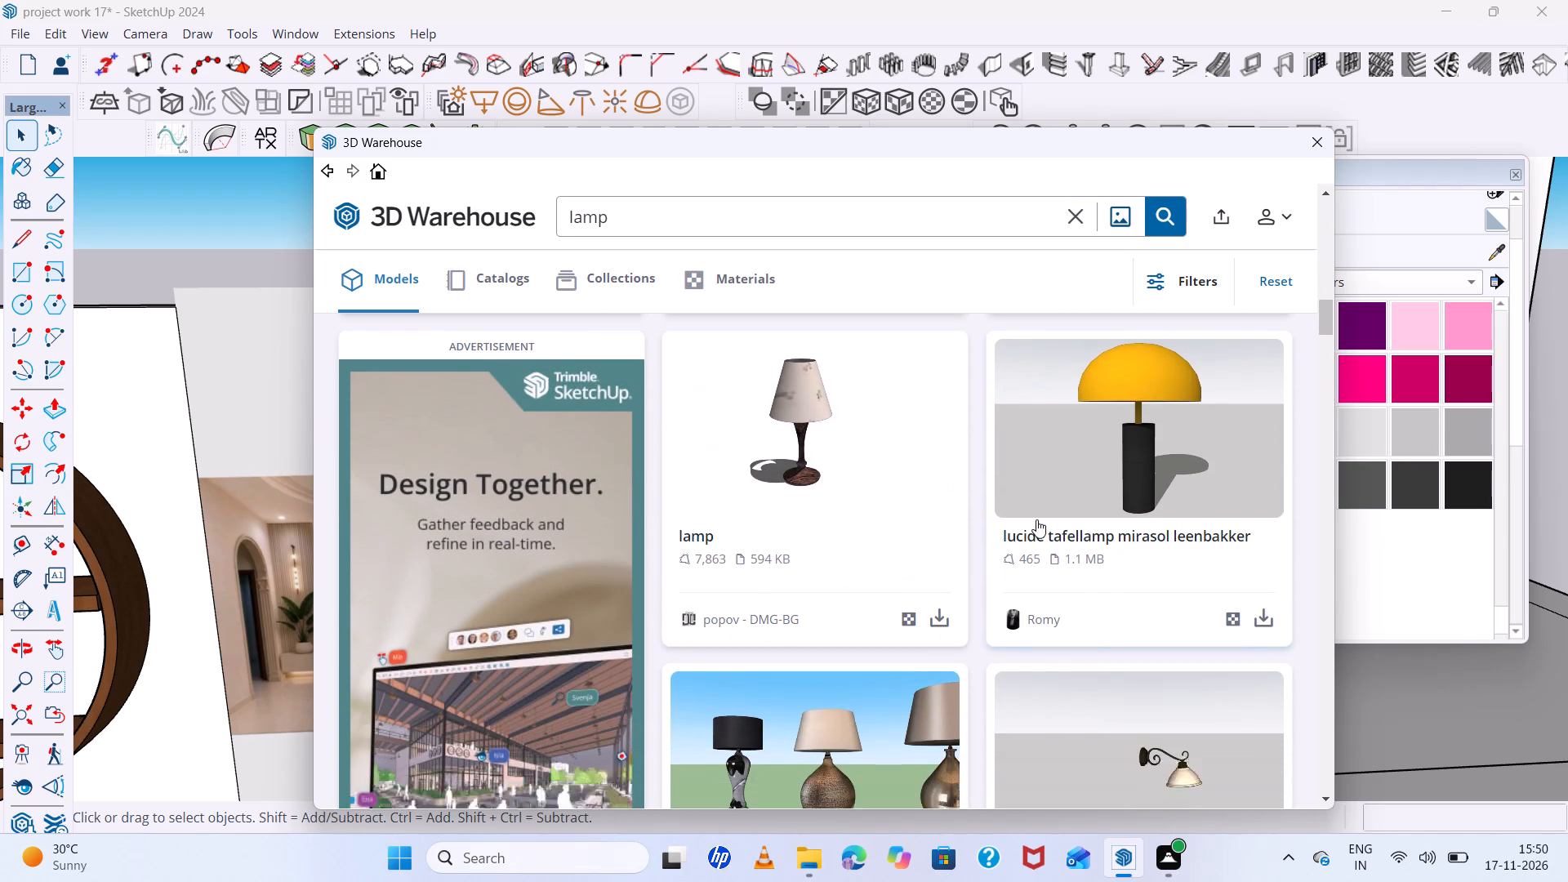
scroll(1036, 519, down, 5)
scroll(1036, 519, up, 4)
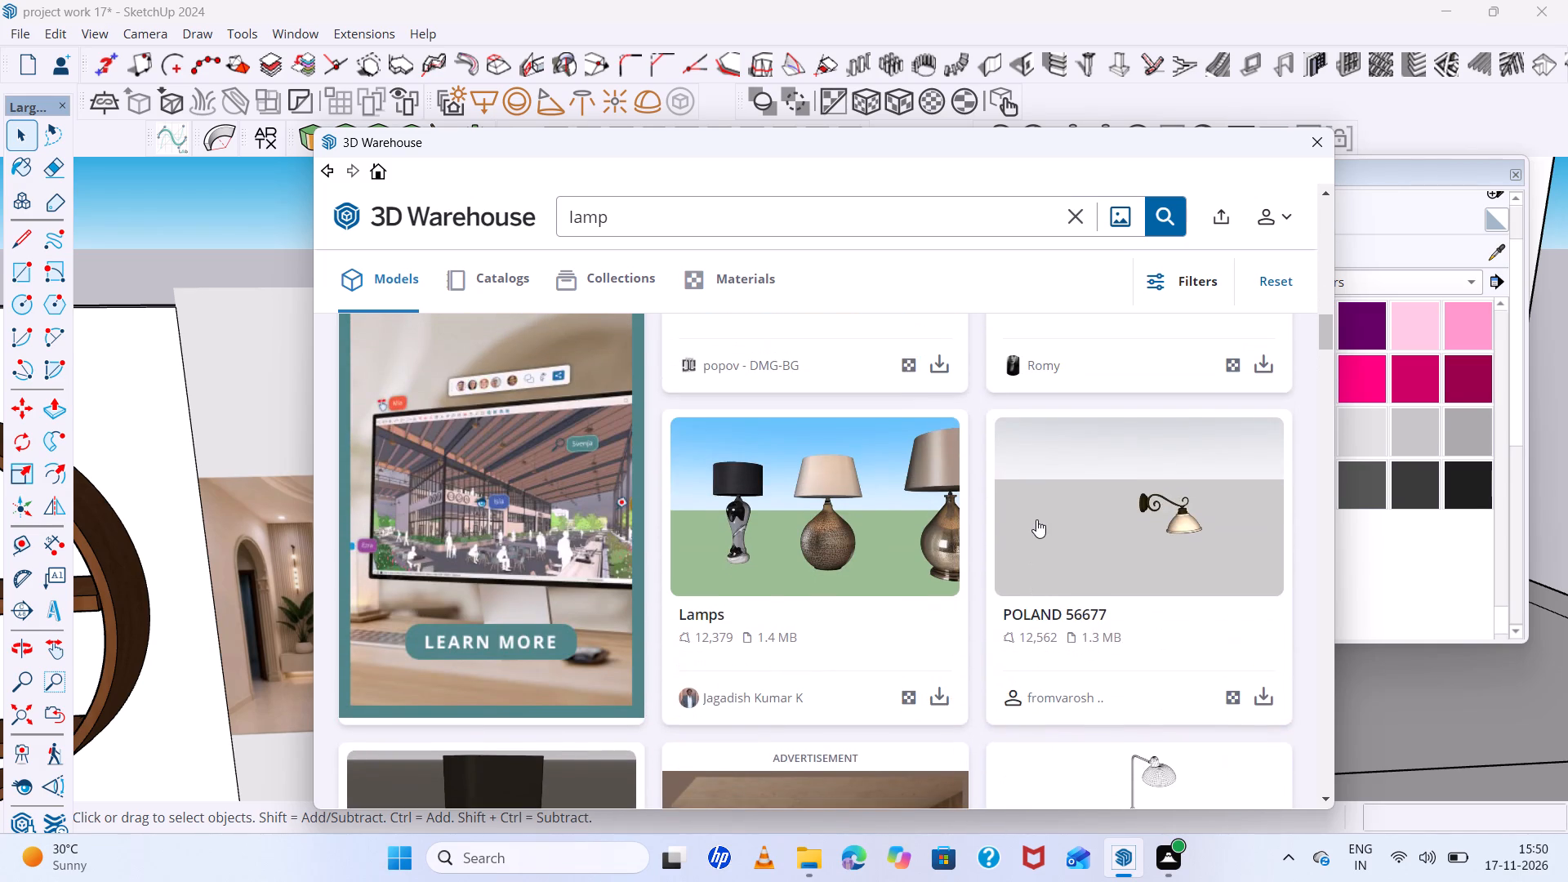
scroll(1036, 519, up, 4)
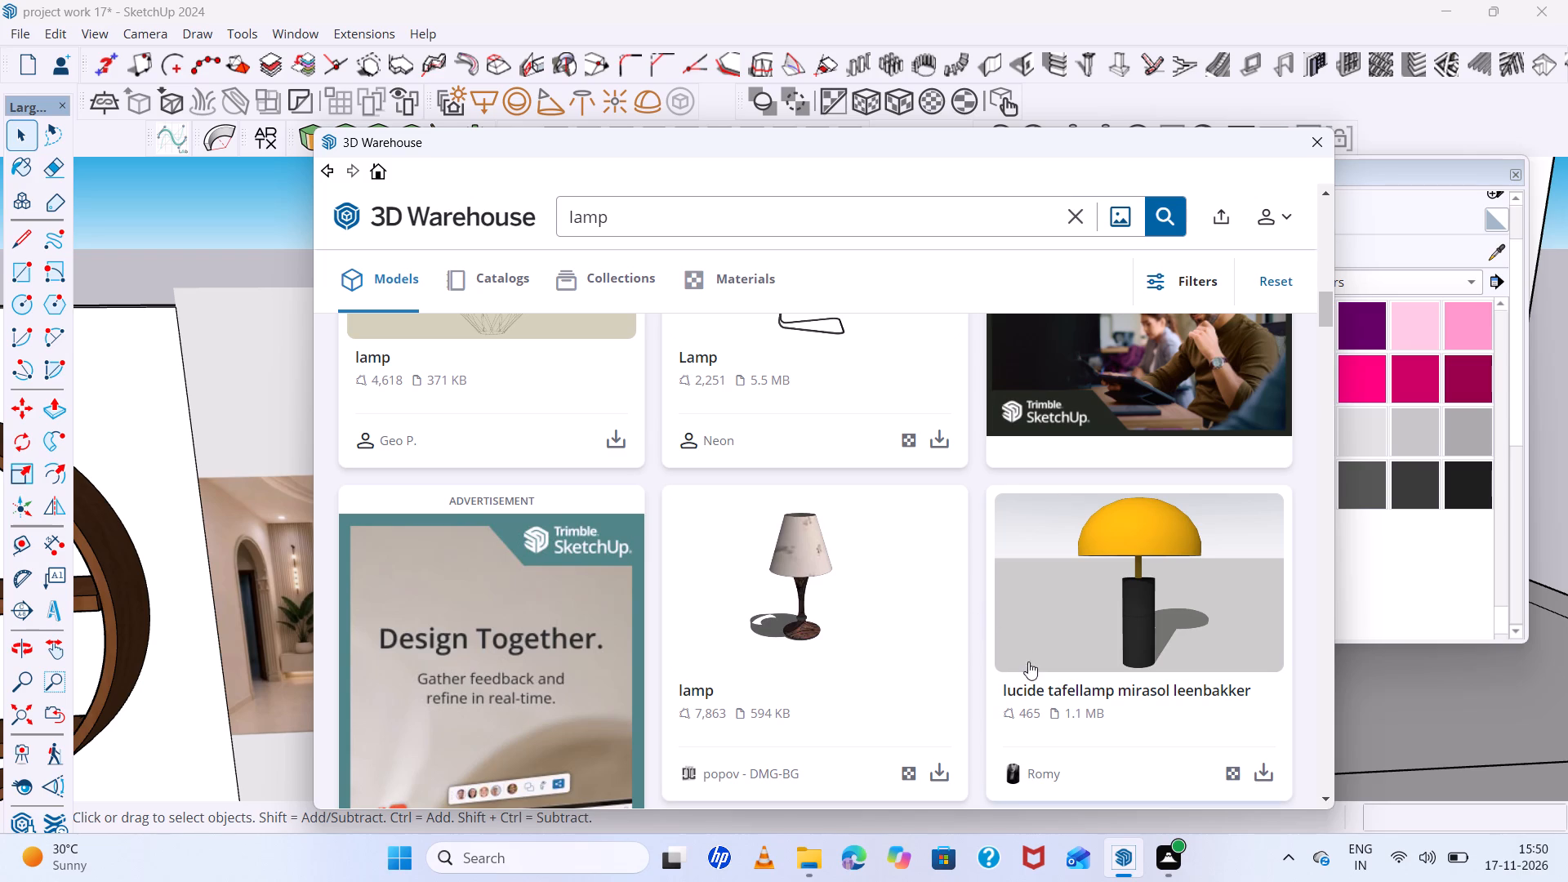
scroll(824, 598, down, 8)
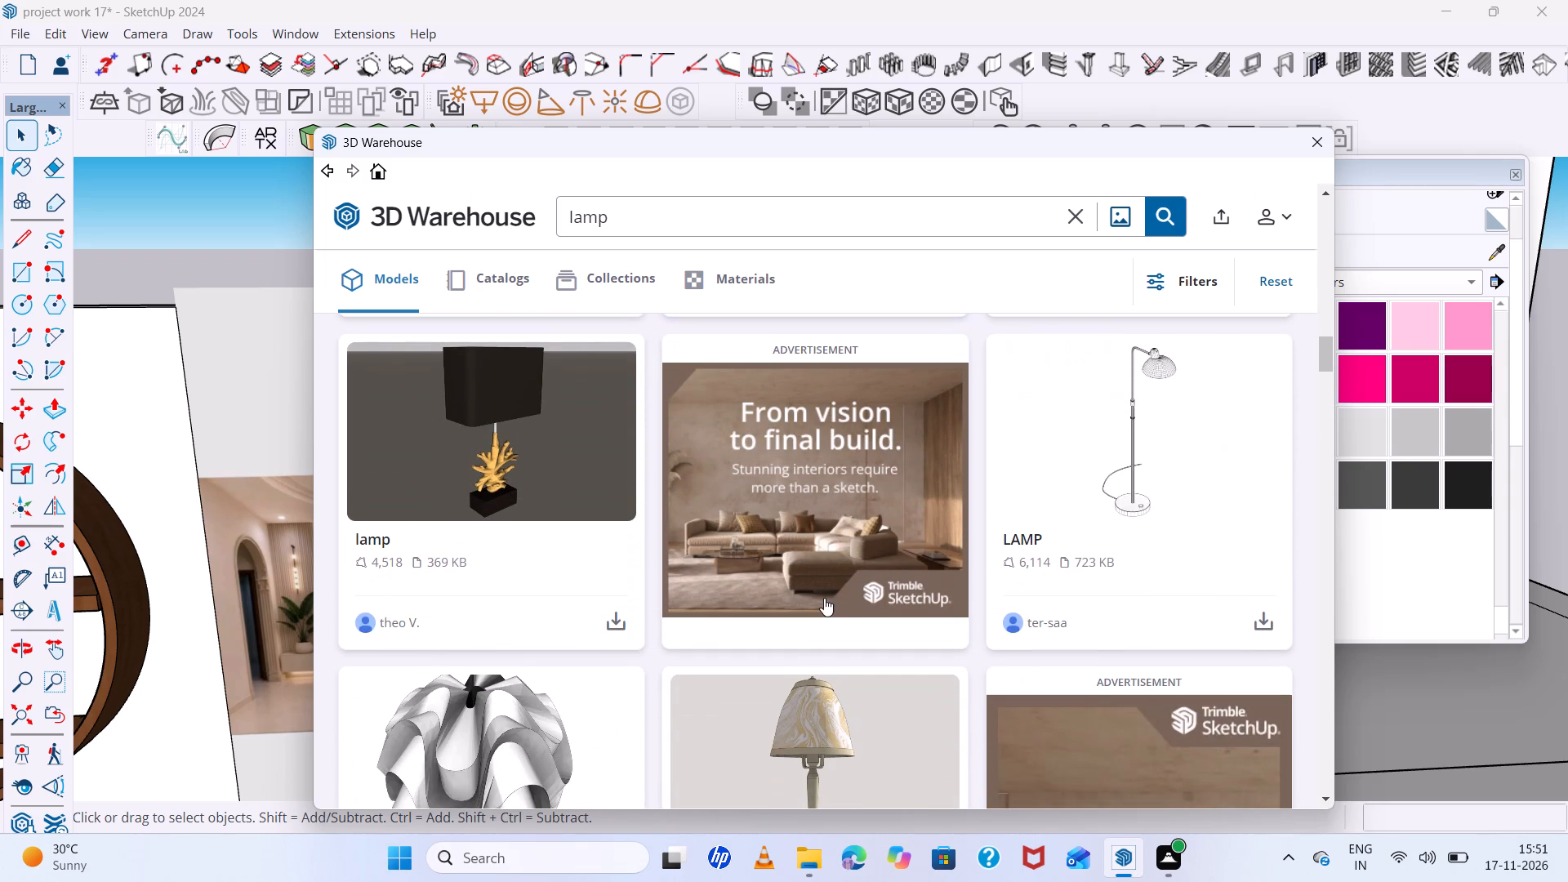
scroll(773, 591, down, 6)
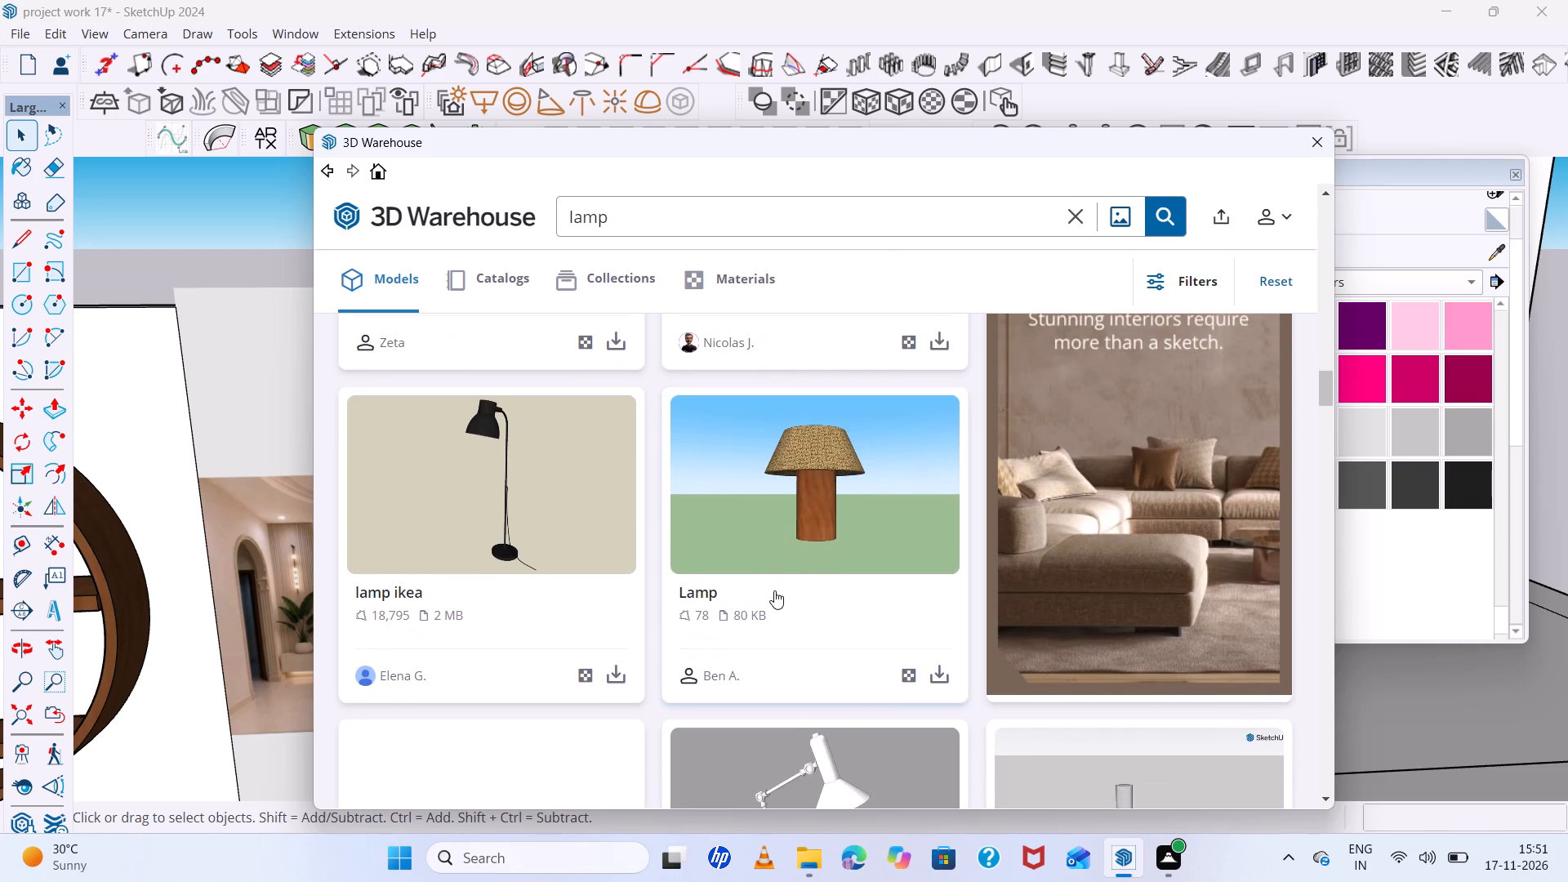
scroll(774, 590, down, 2)
scroll(883, 626, down, 4)
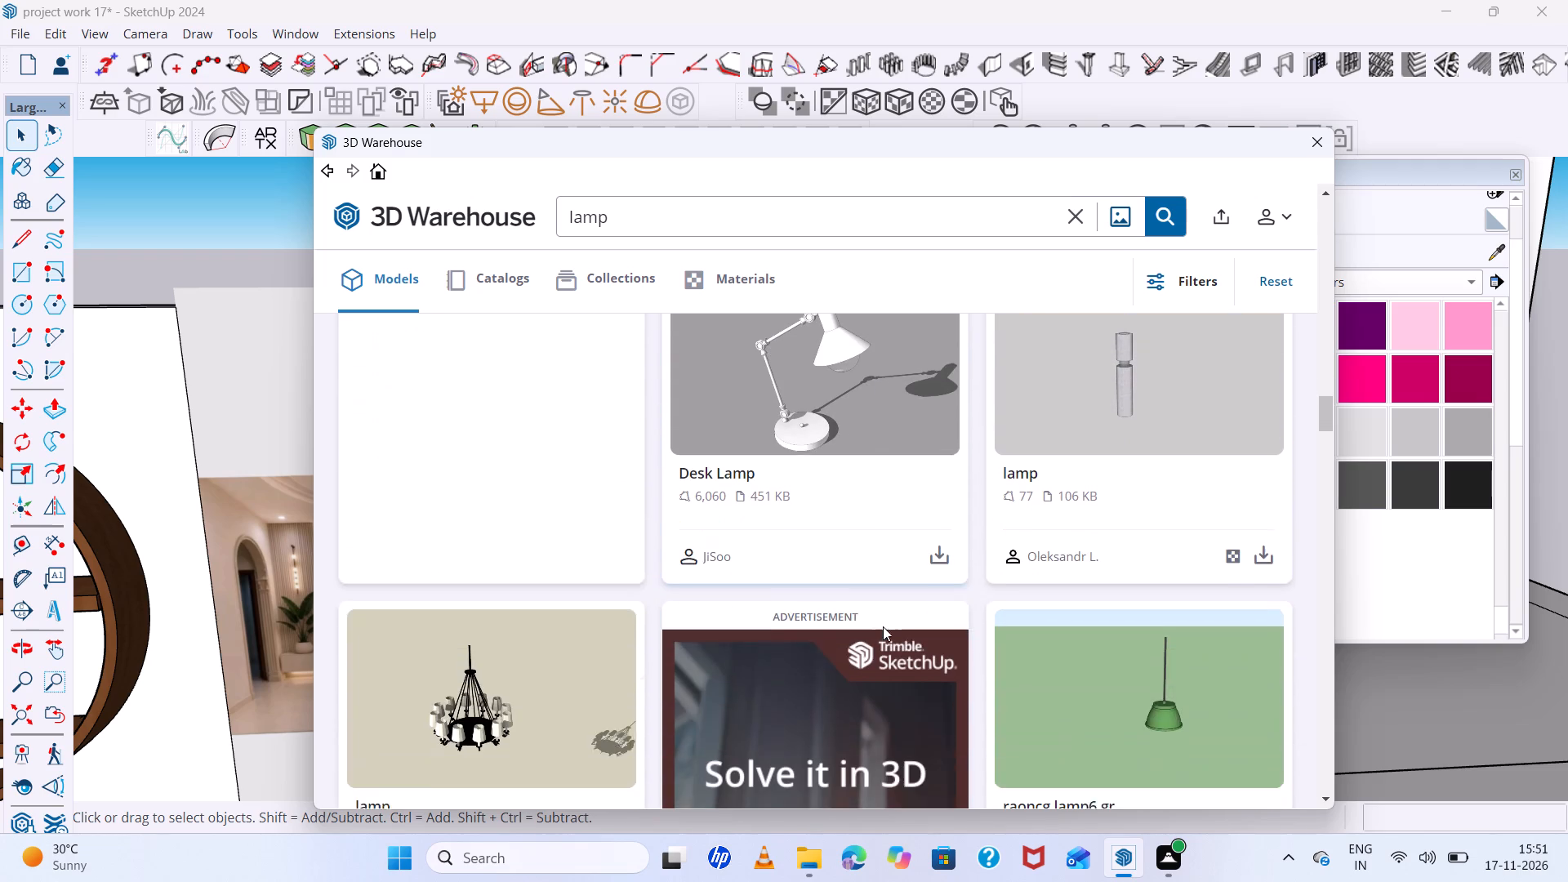
scroll(883, 626, down, 4)
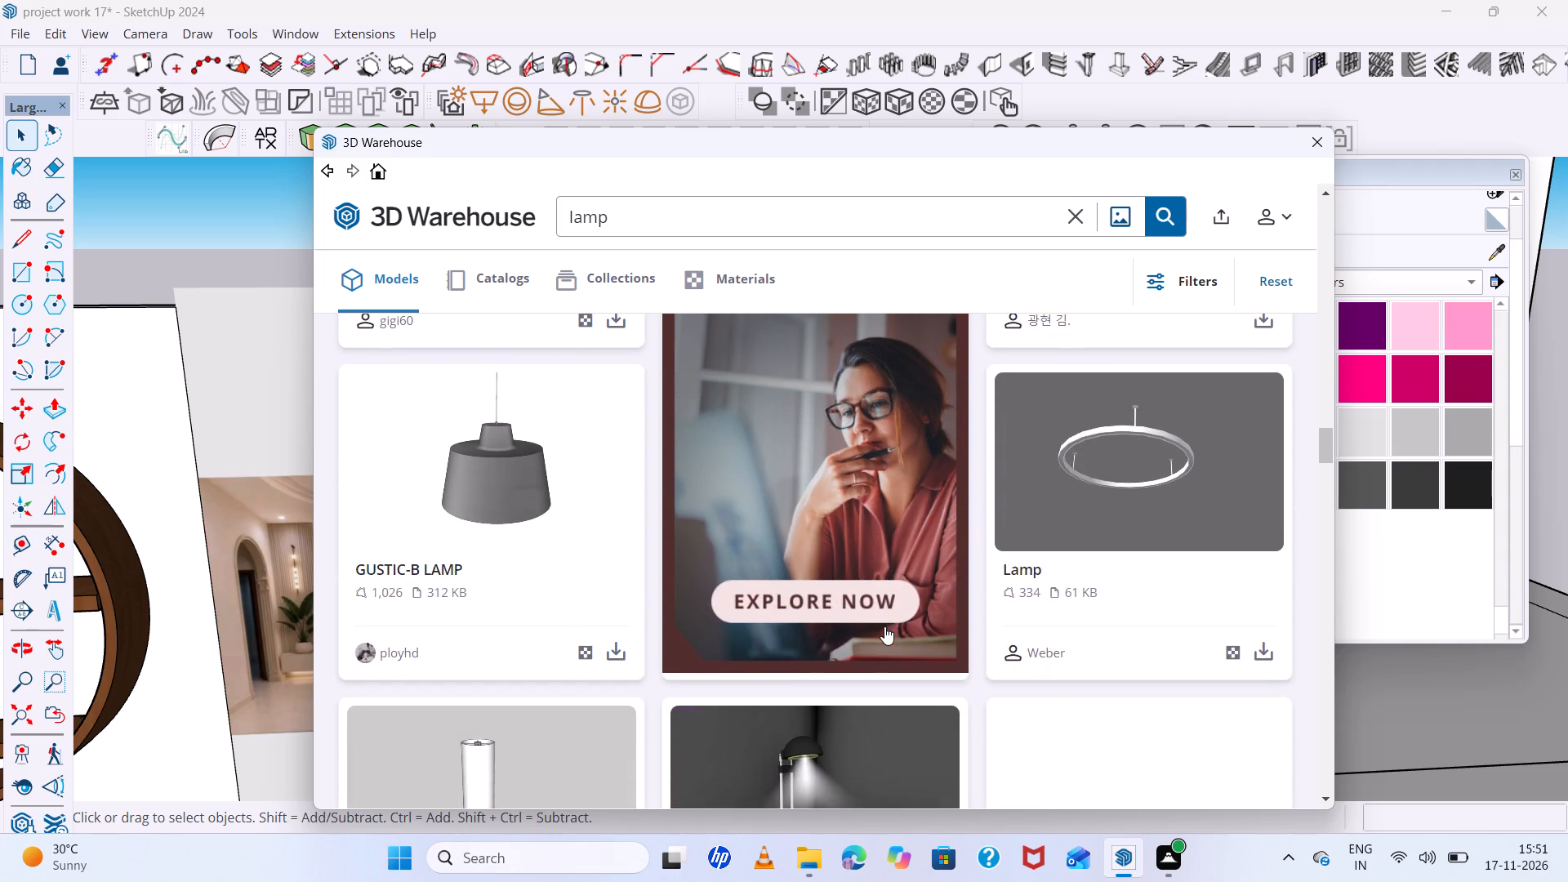
scroll(884, 626, down, 7)
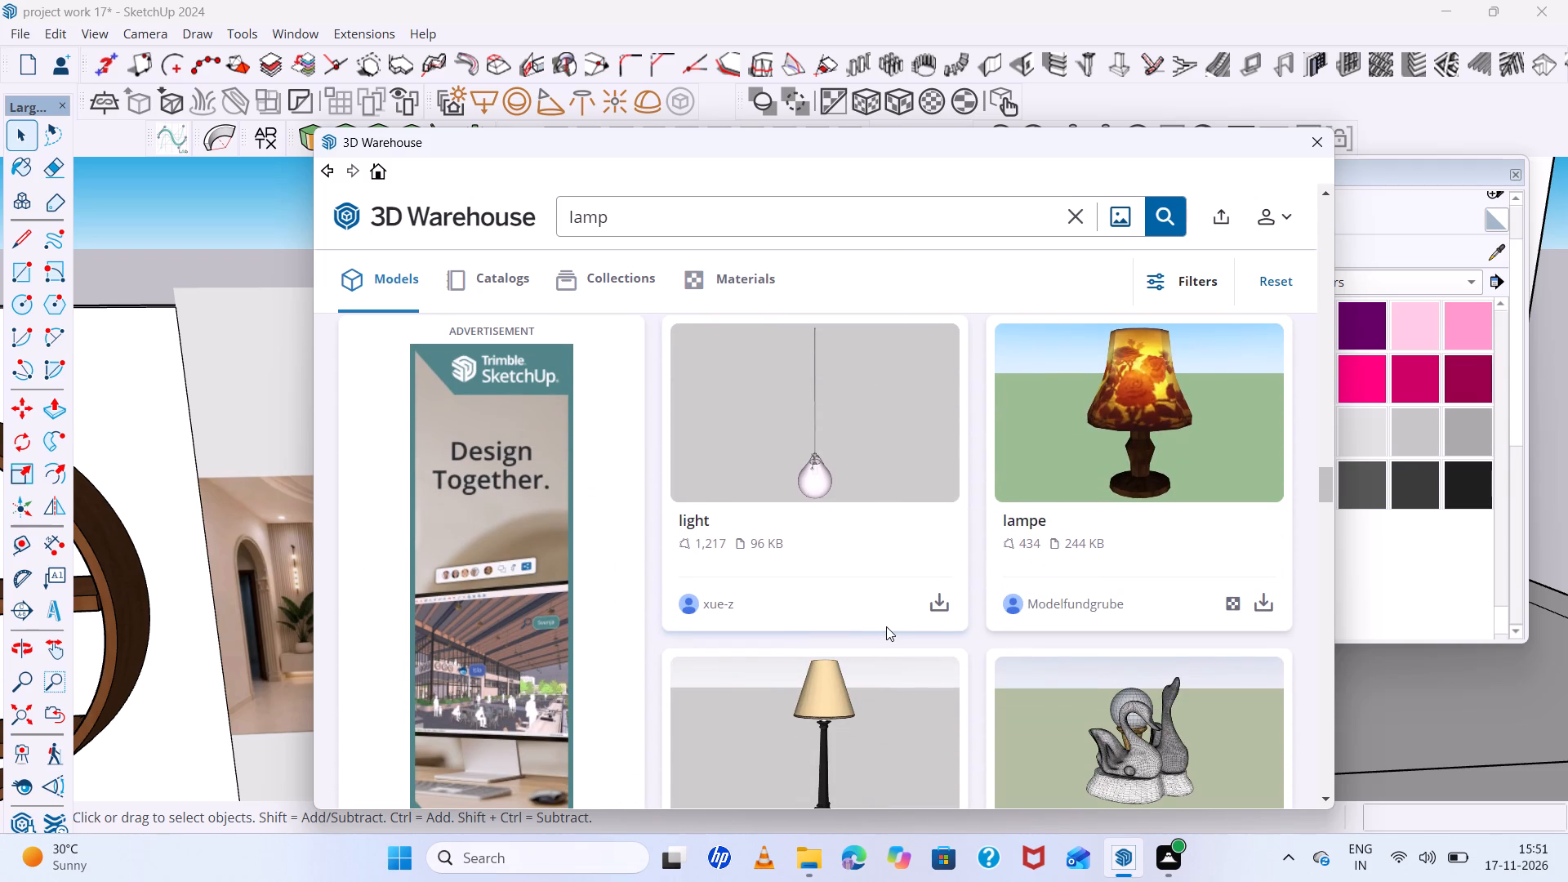
scroll(886, 626, down, 4)
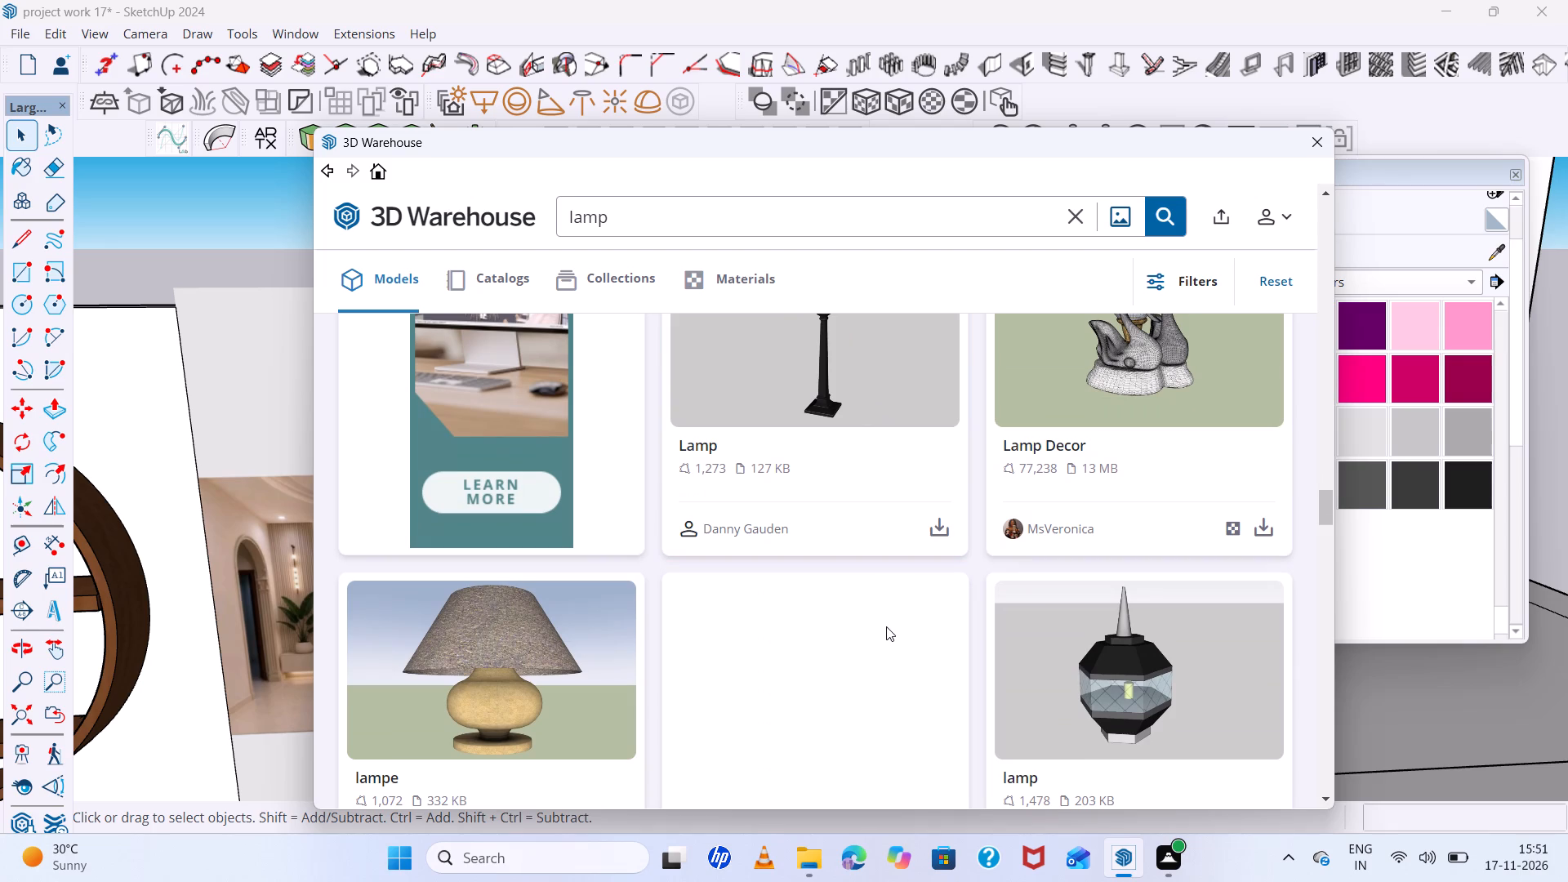
scroll(886, 626, down, 4)
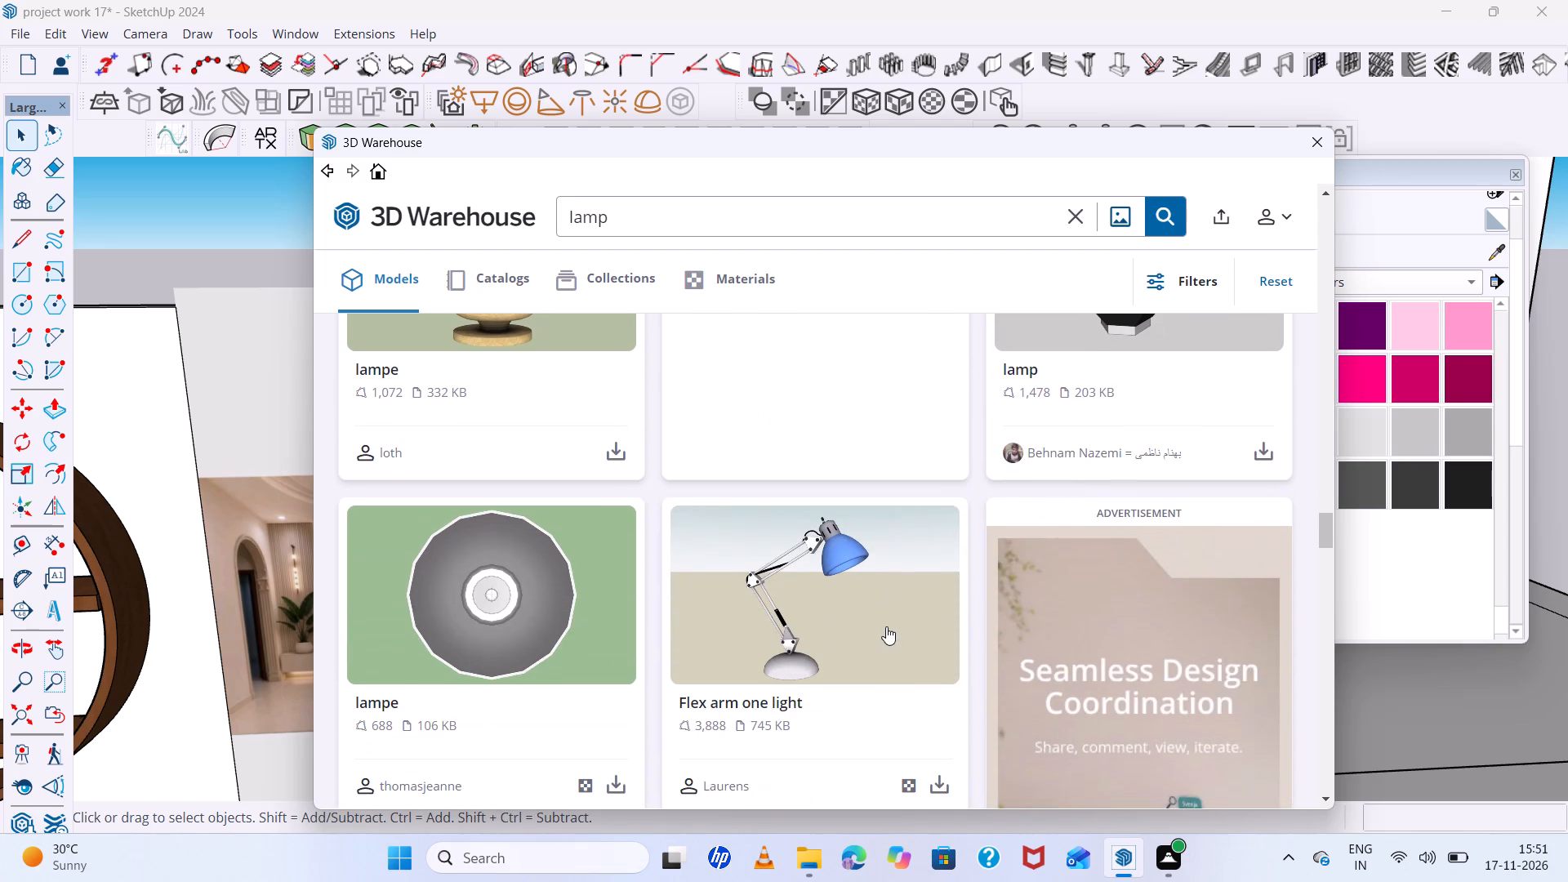
scroll(886, 626, down, 7)
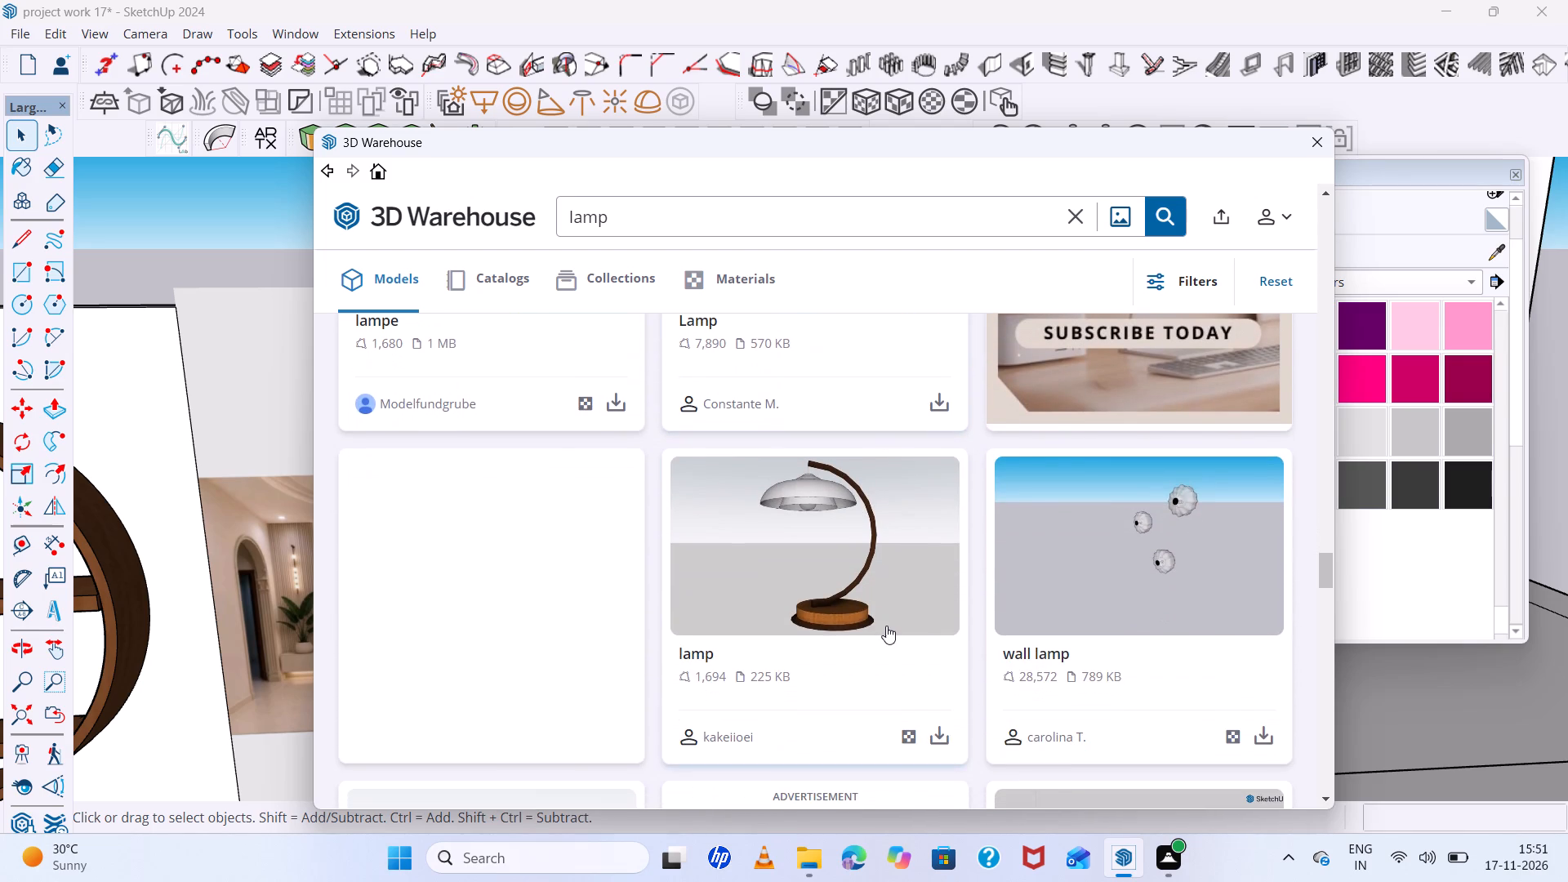
scroll(886, 626, down, 8)
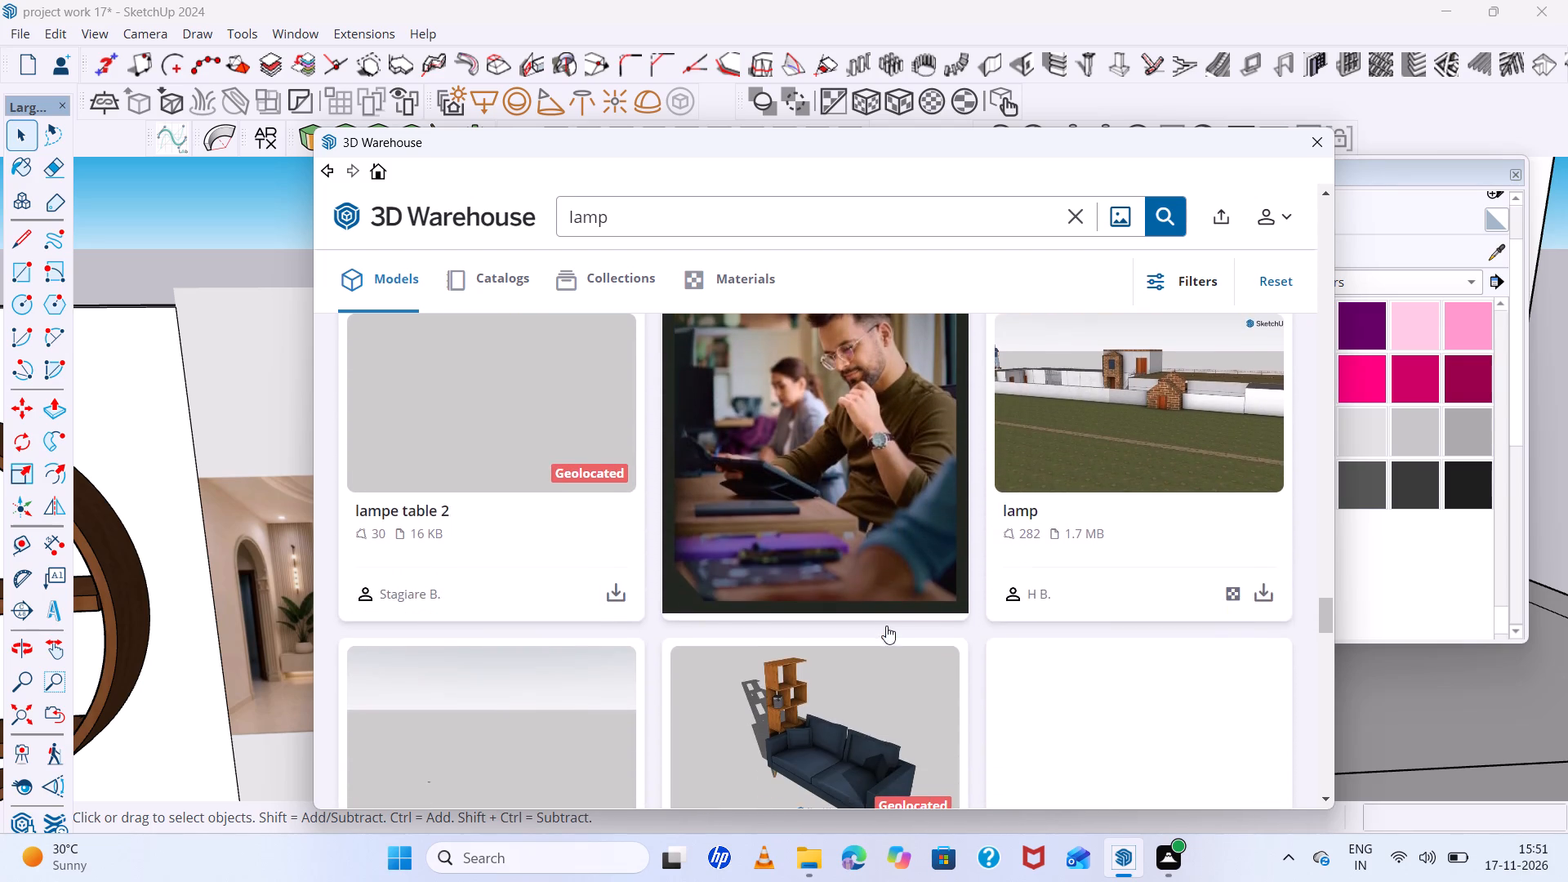
scroll(886, 626, down, 7)
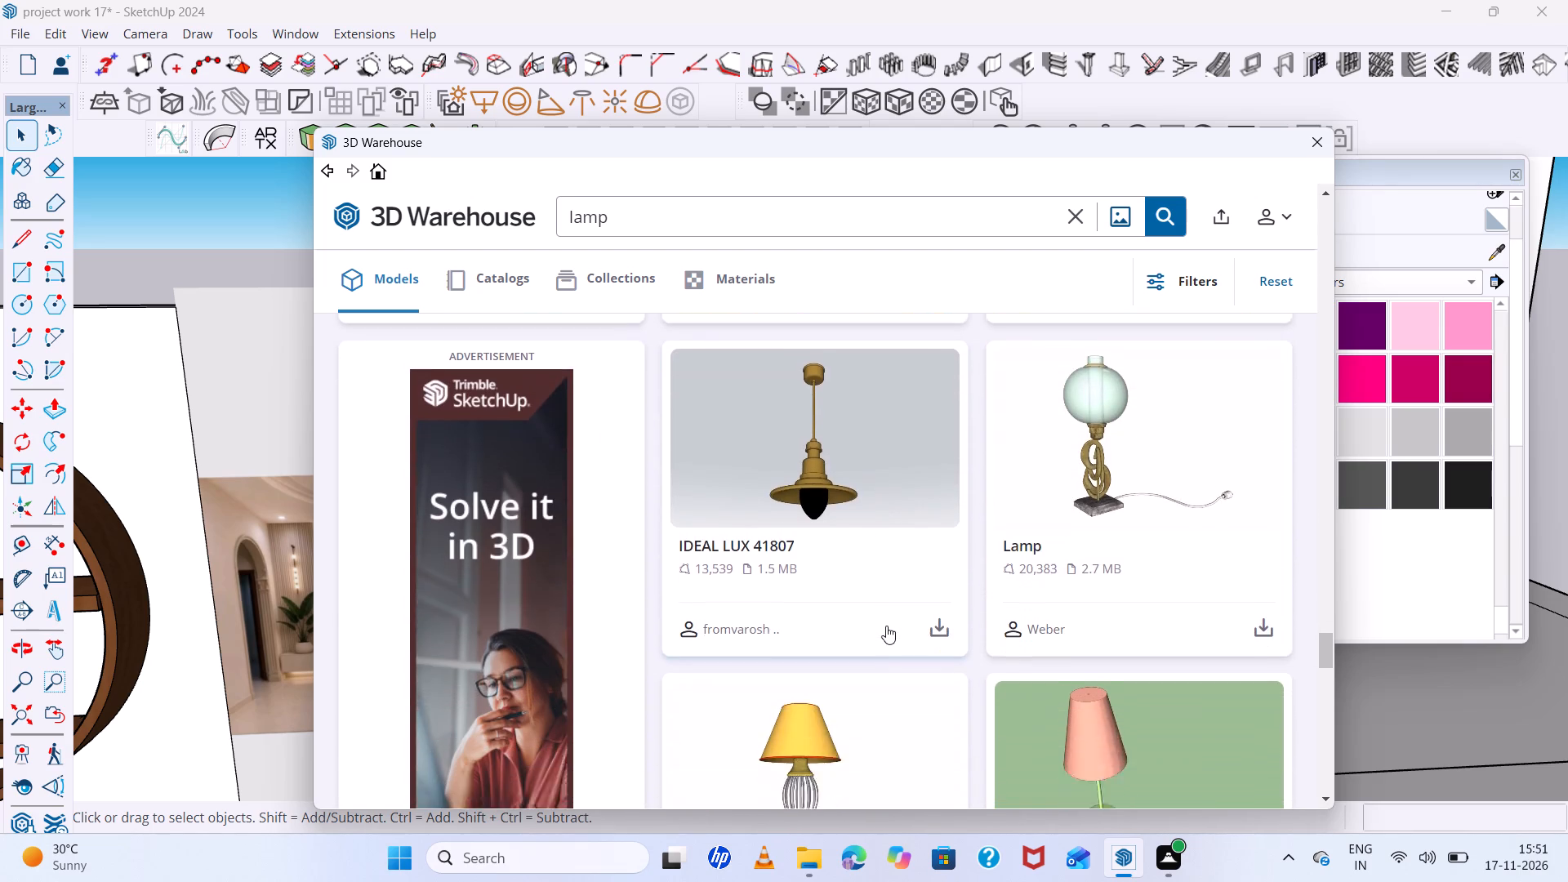
scroll(886, 626, down, 4)
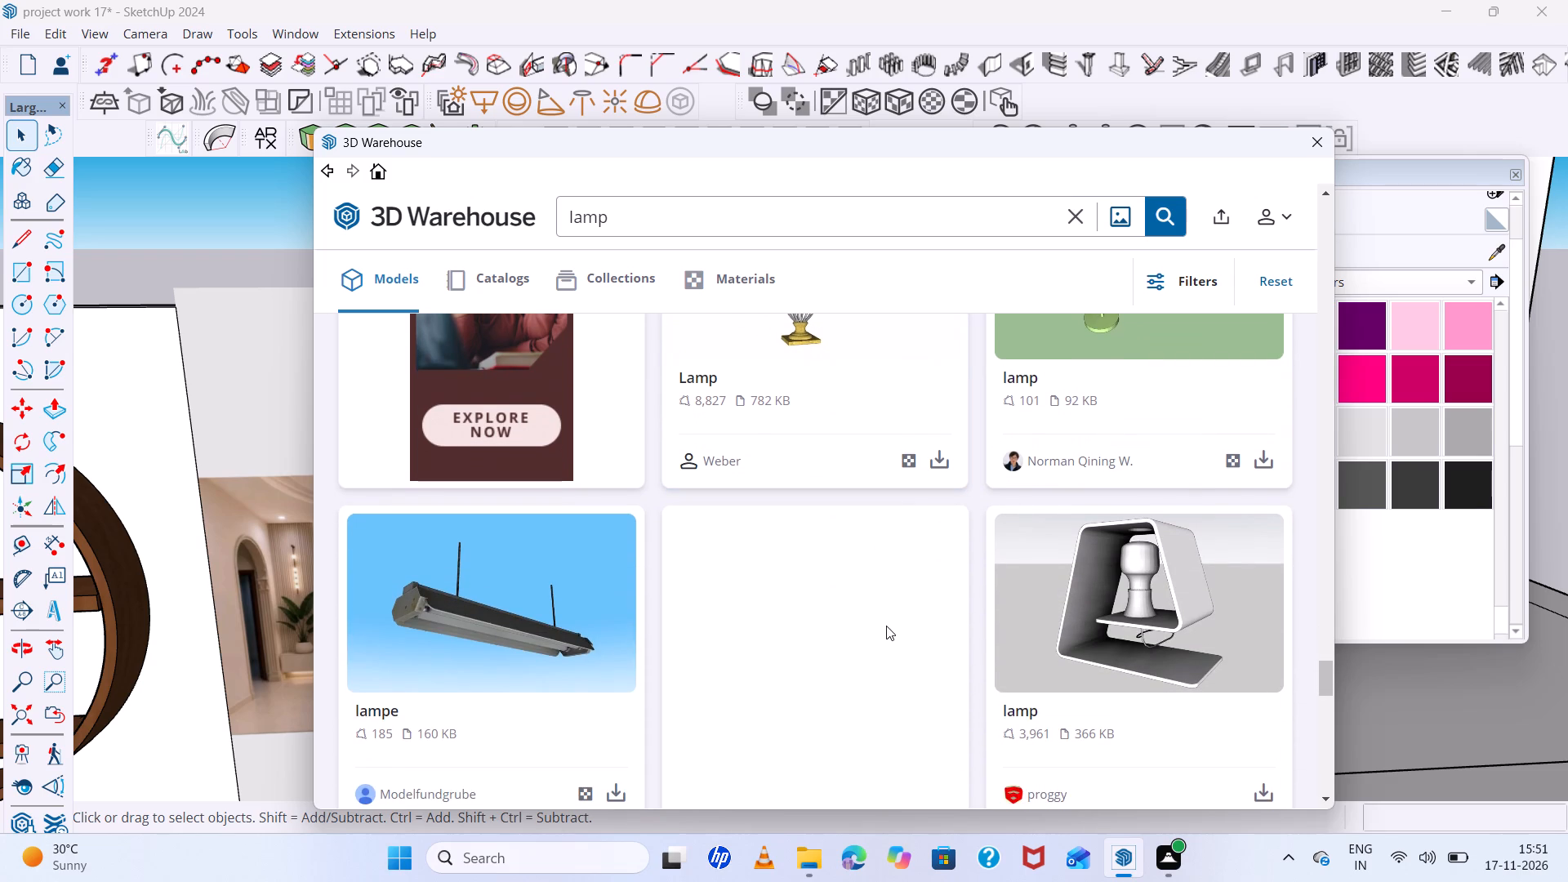
scroll(886, 626, up, 1)
scroll(876, 636, down, 4)
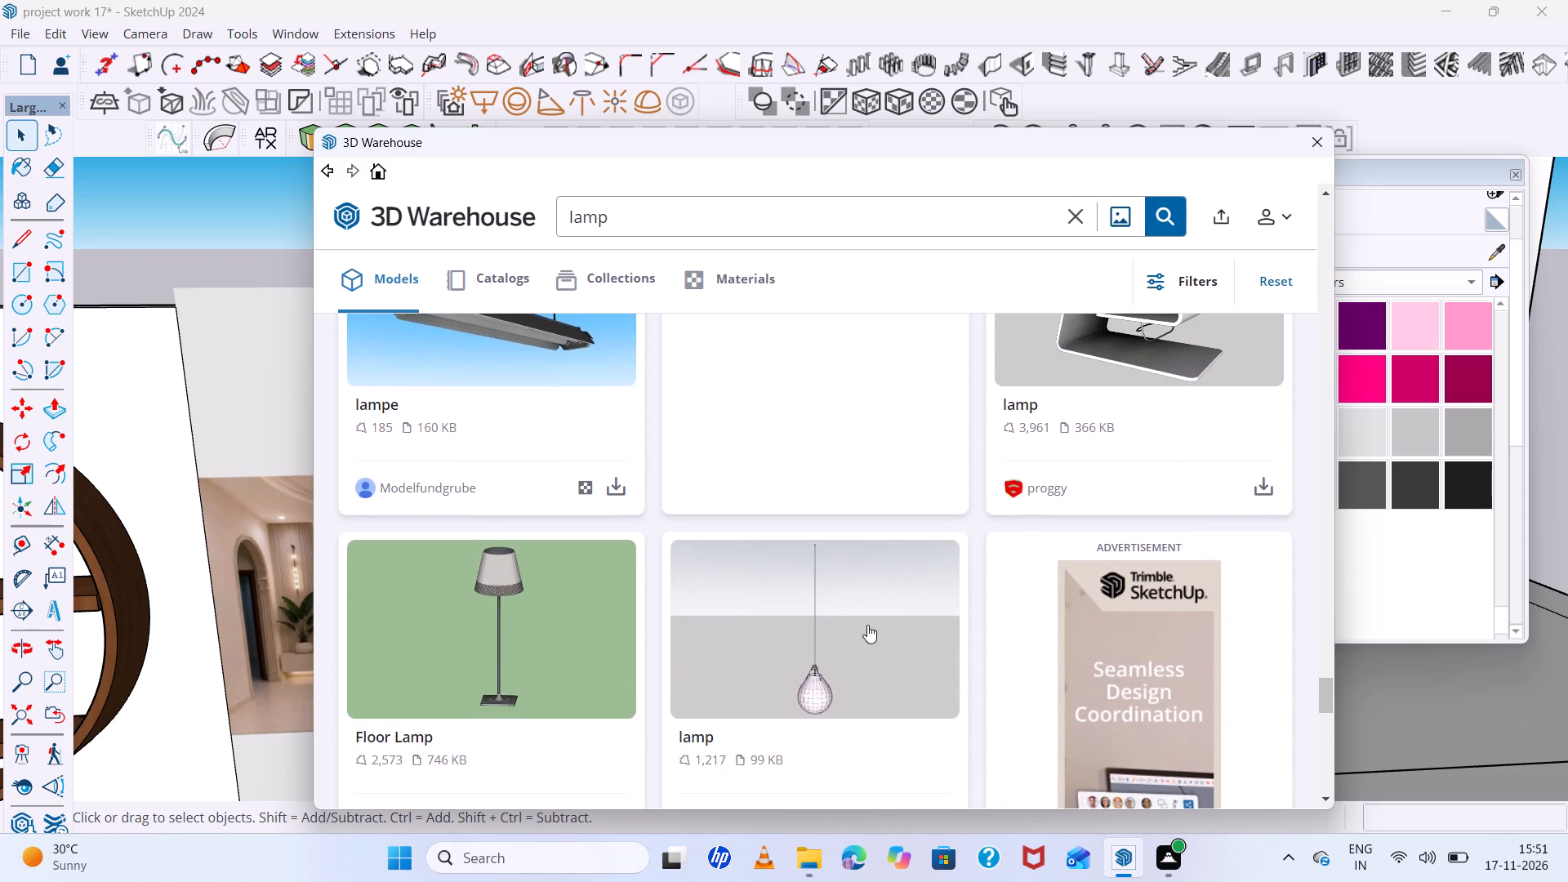
scroll(867, 625, down, 4)
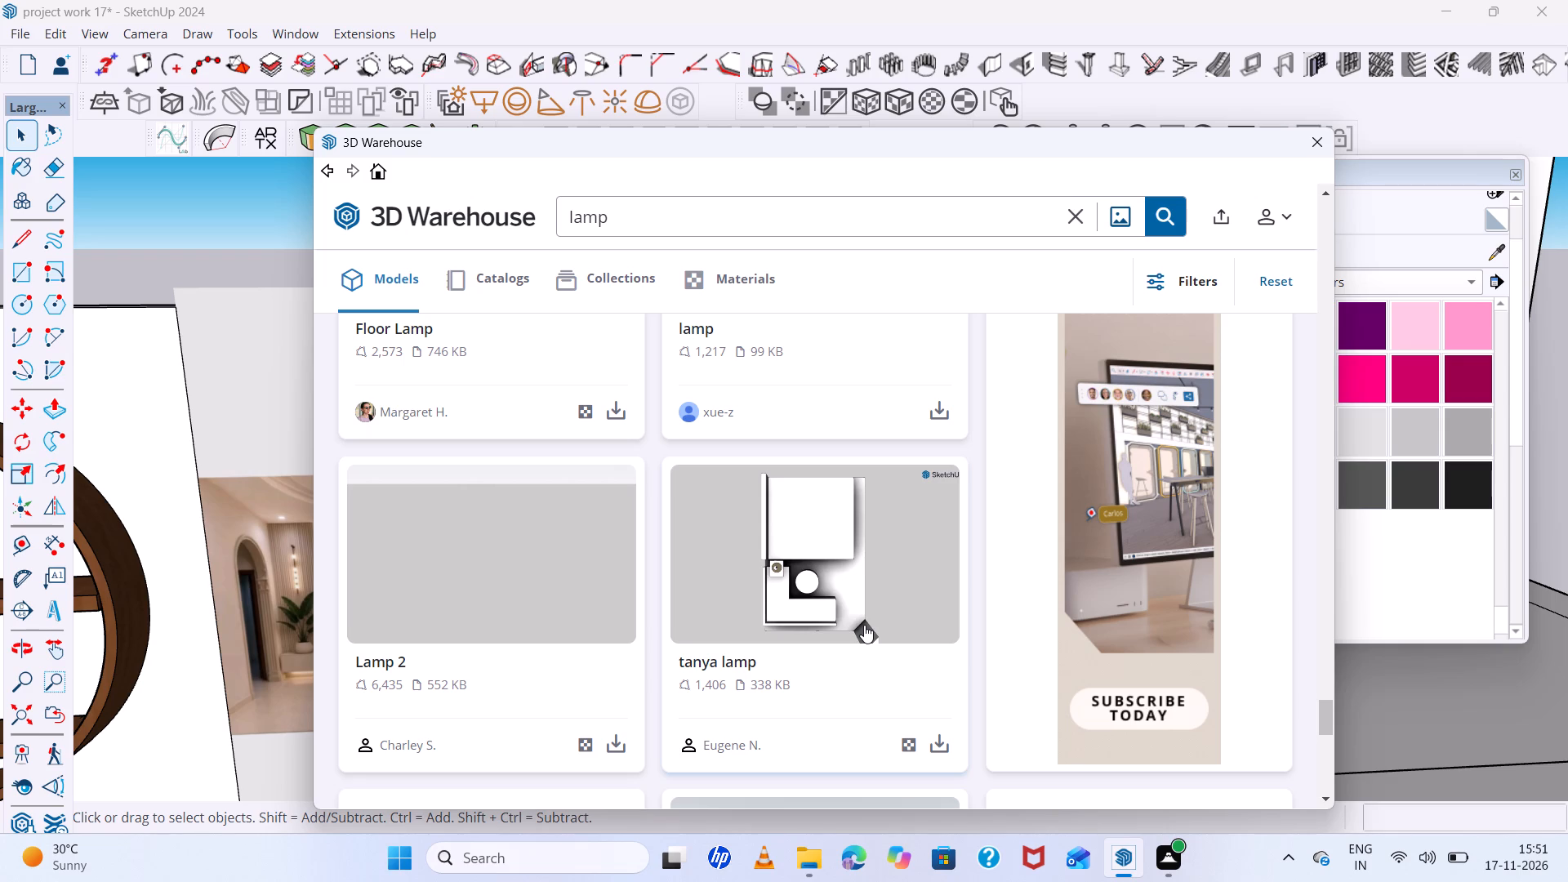
scroll(768, 655, down, 5)
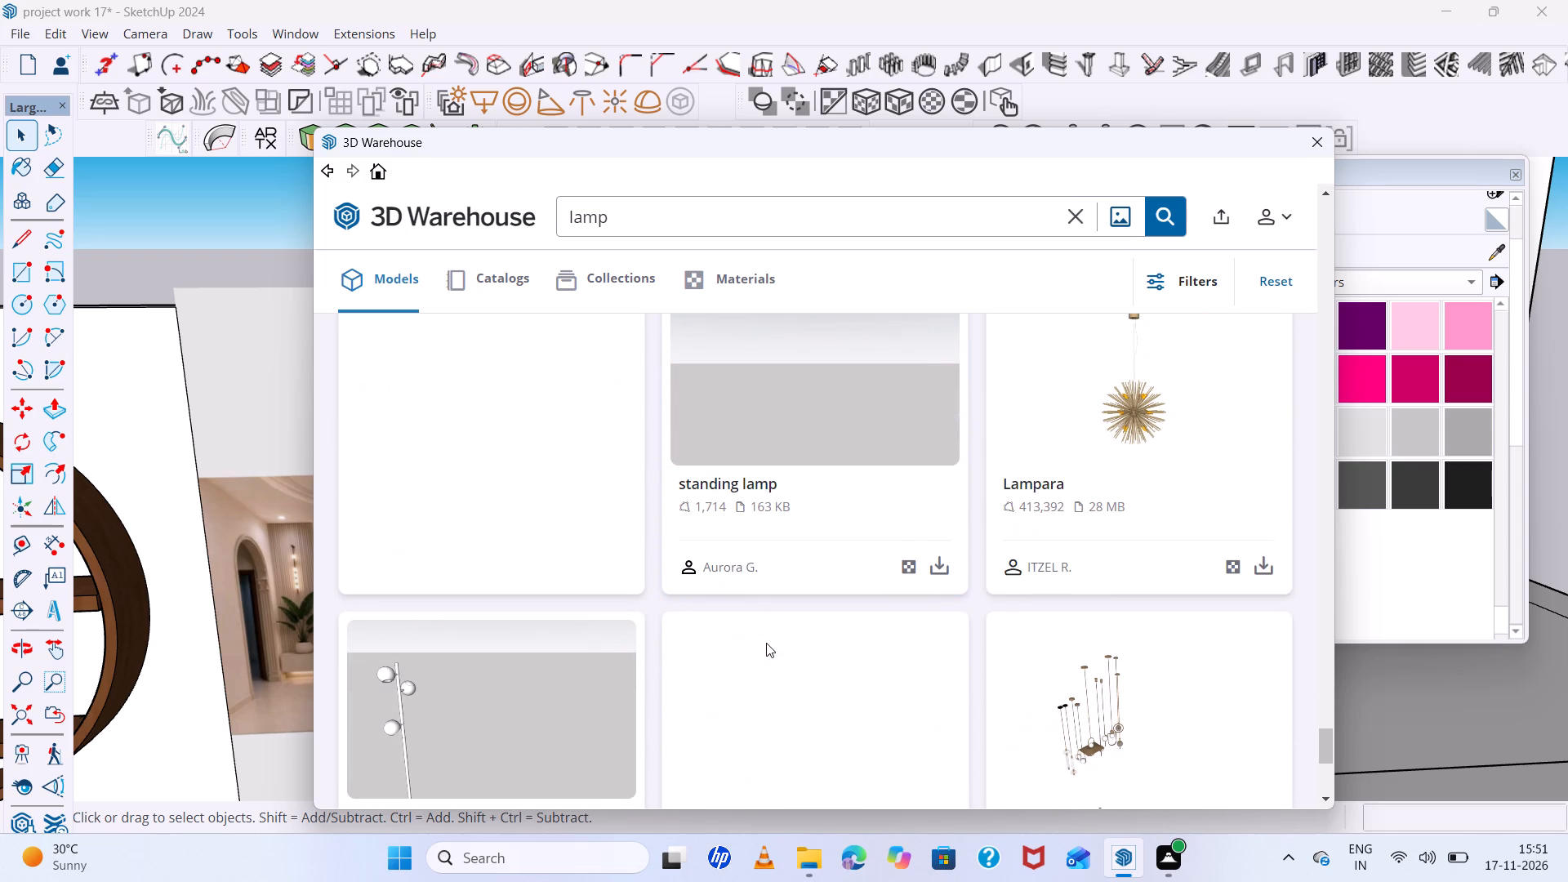
scroll(766, 643, down, 4)
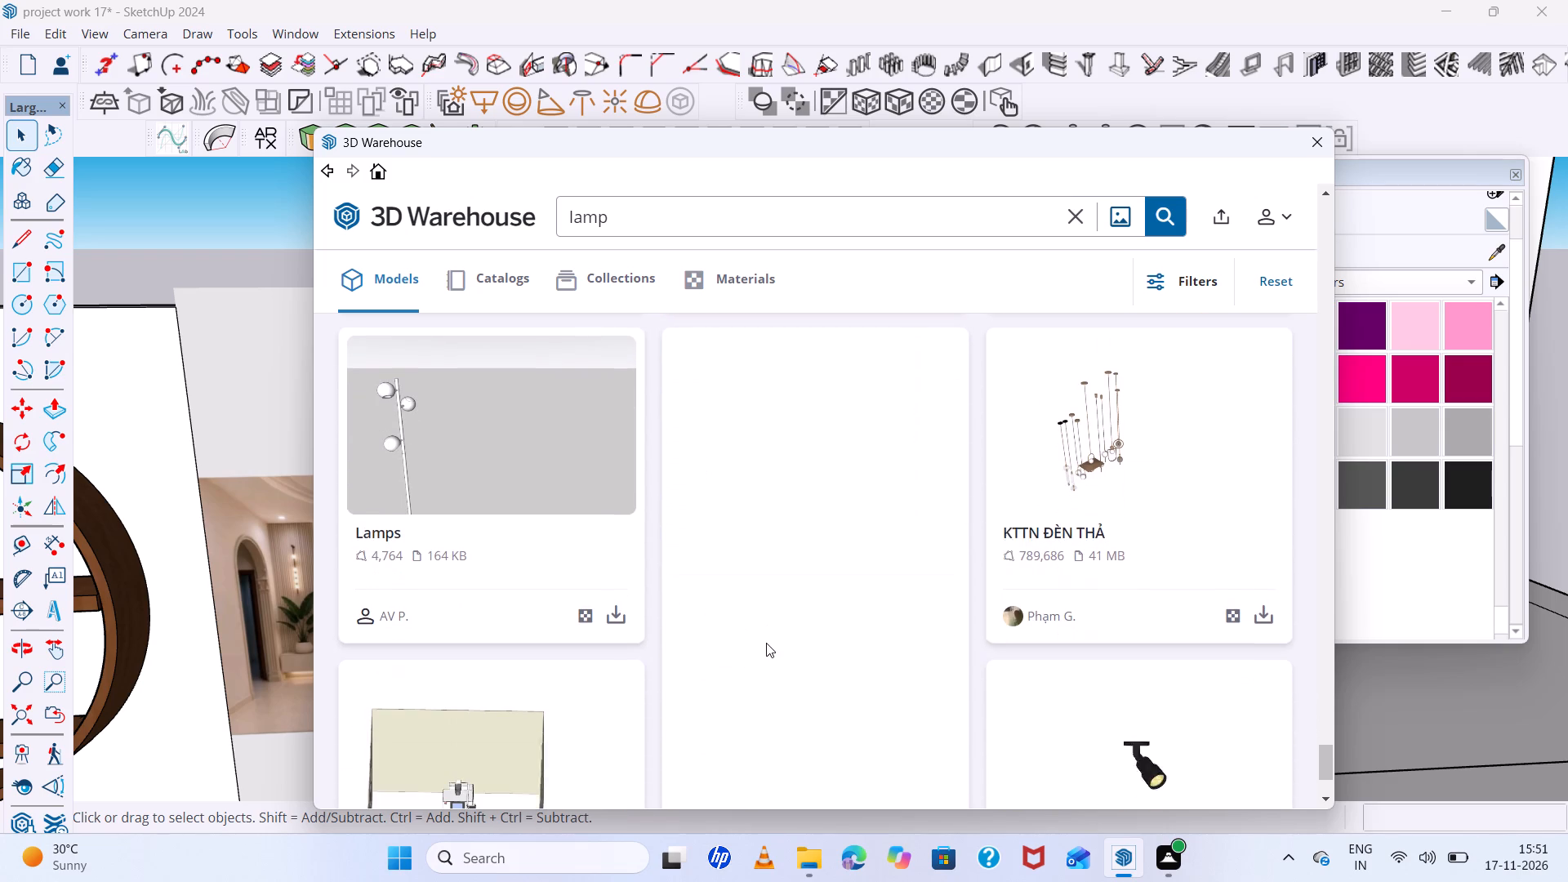
scroll(766, 643, down, 4)
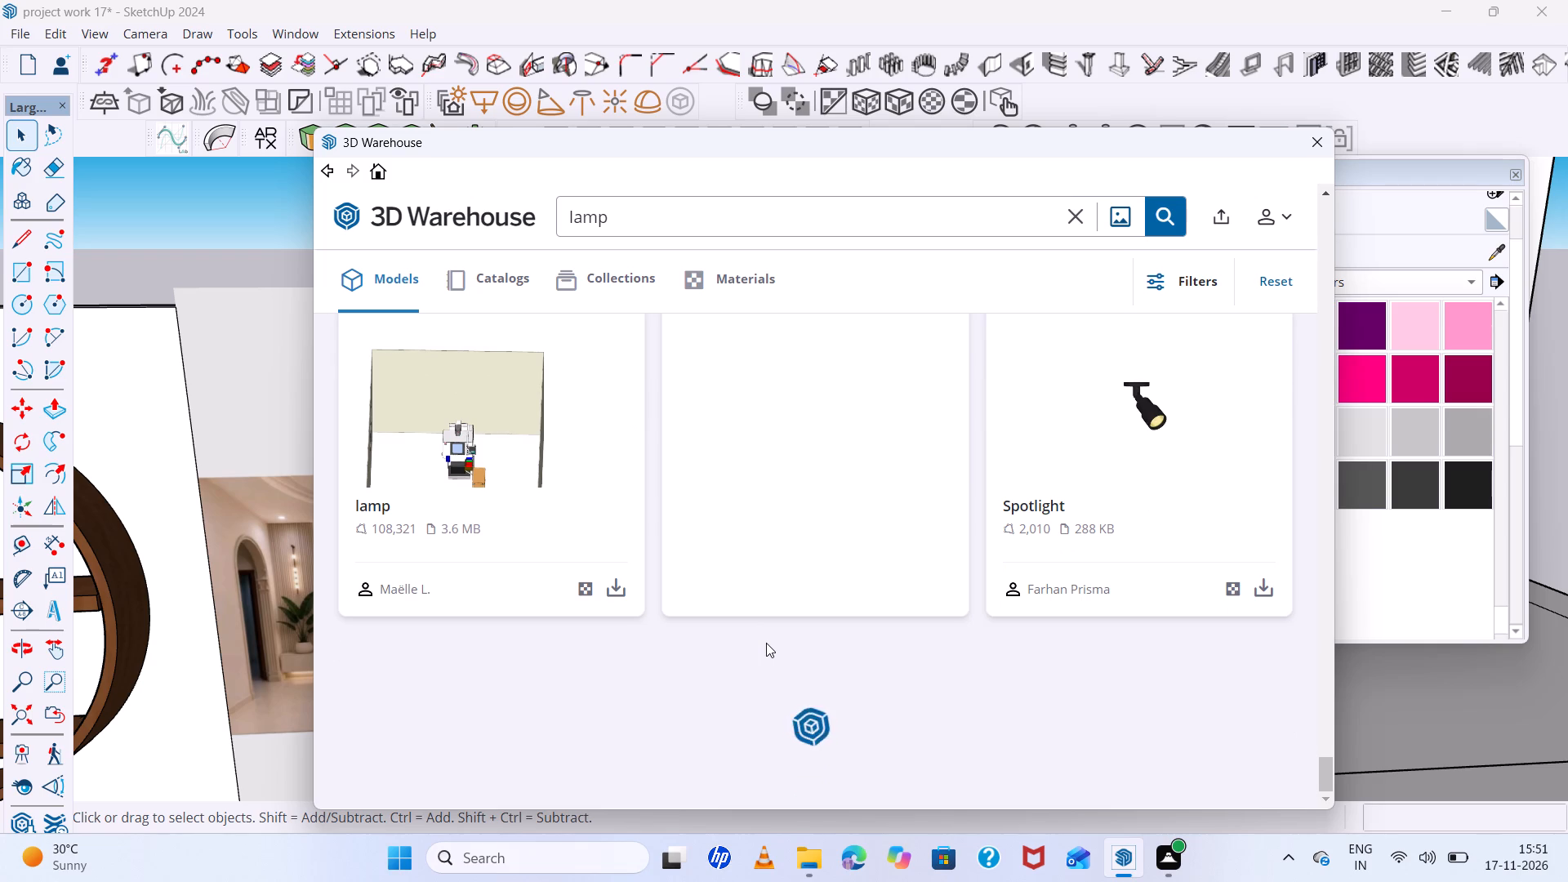
scroll(766, 643, down, 4)
scroll(766, 643, up, 4)
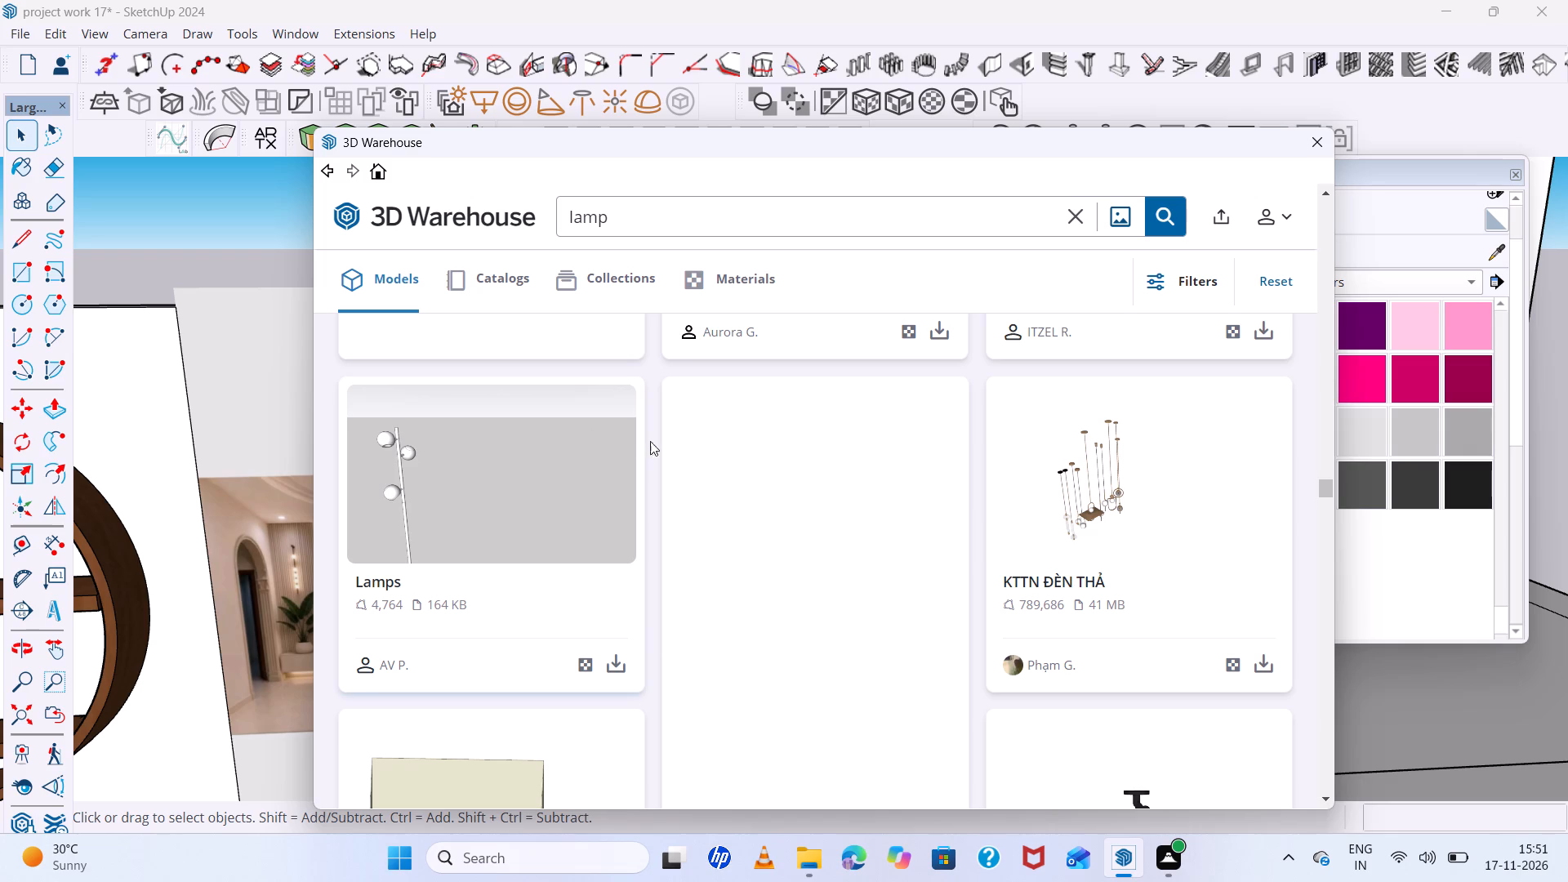
scroll(769, 552, down, 5)
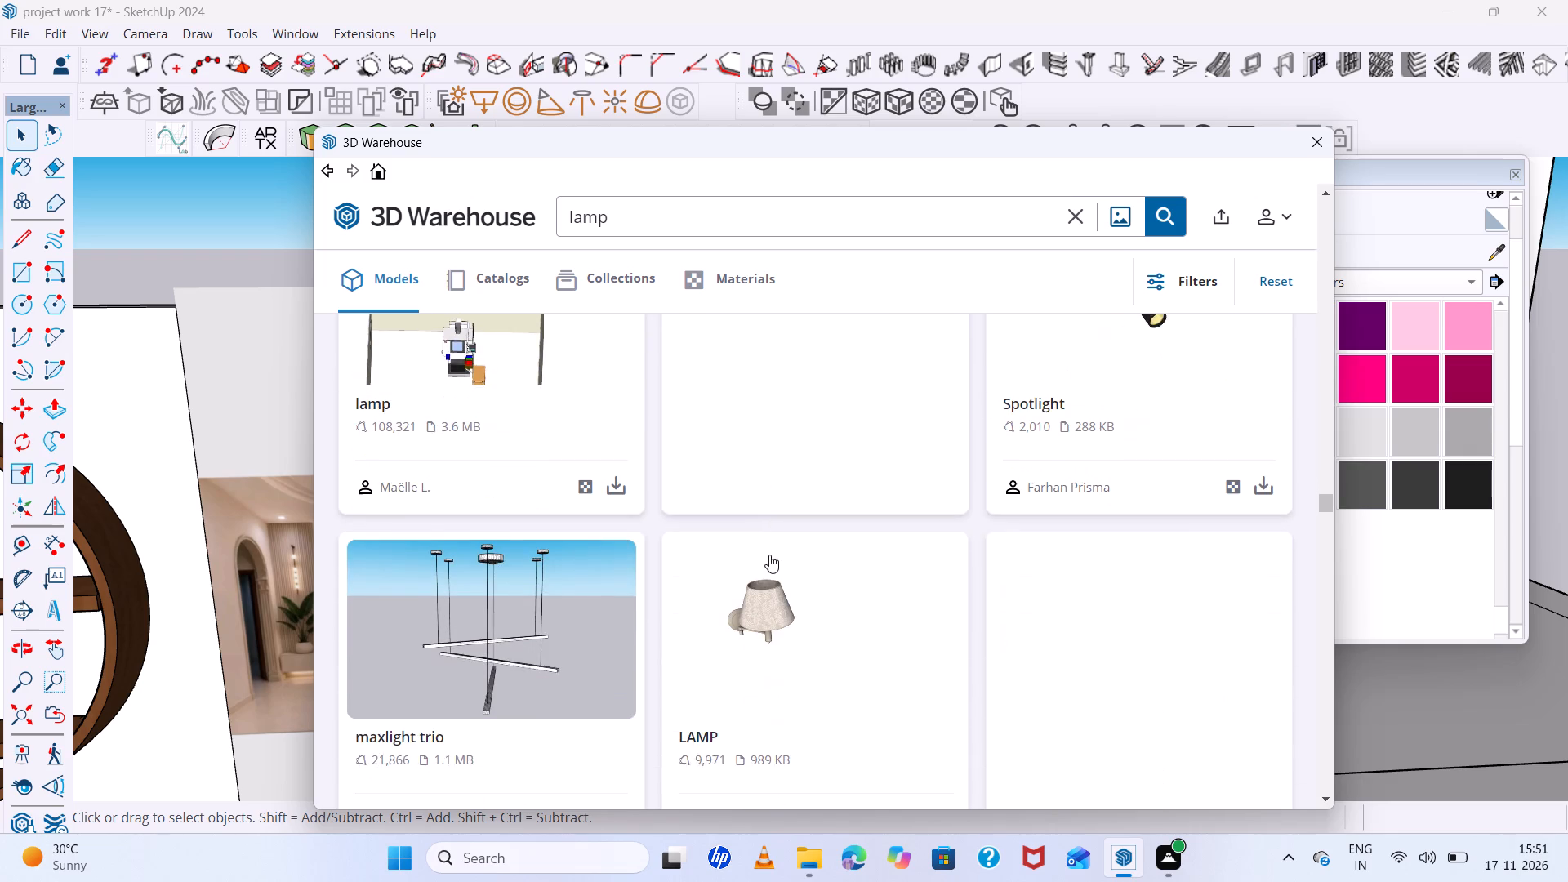
scroll(769, 555, down, 8)
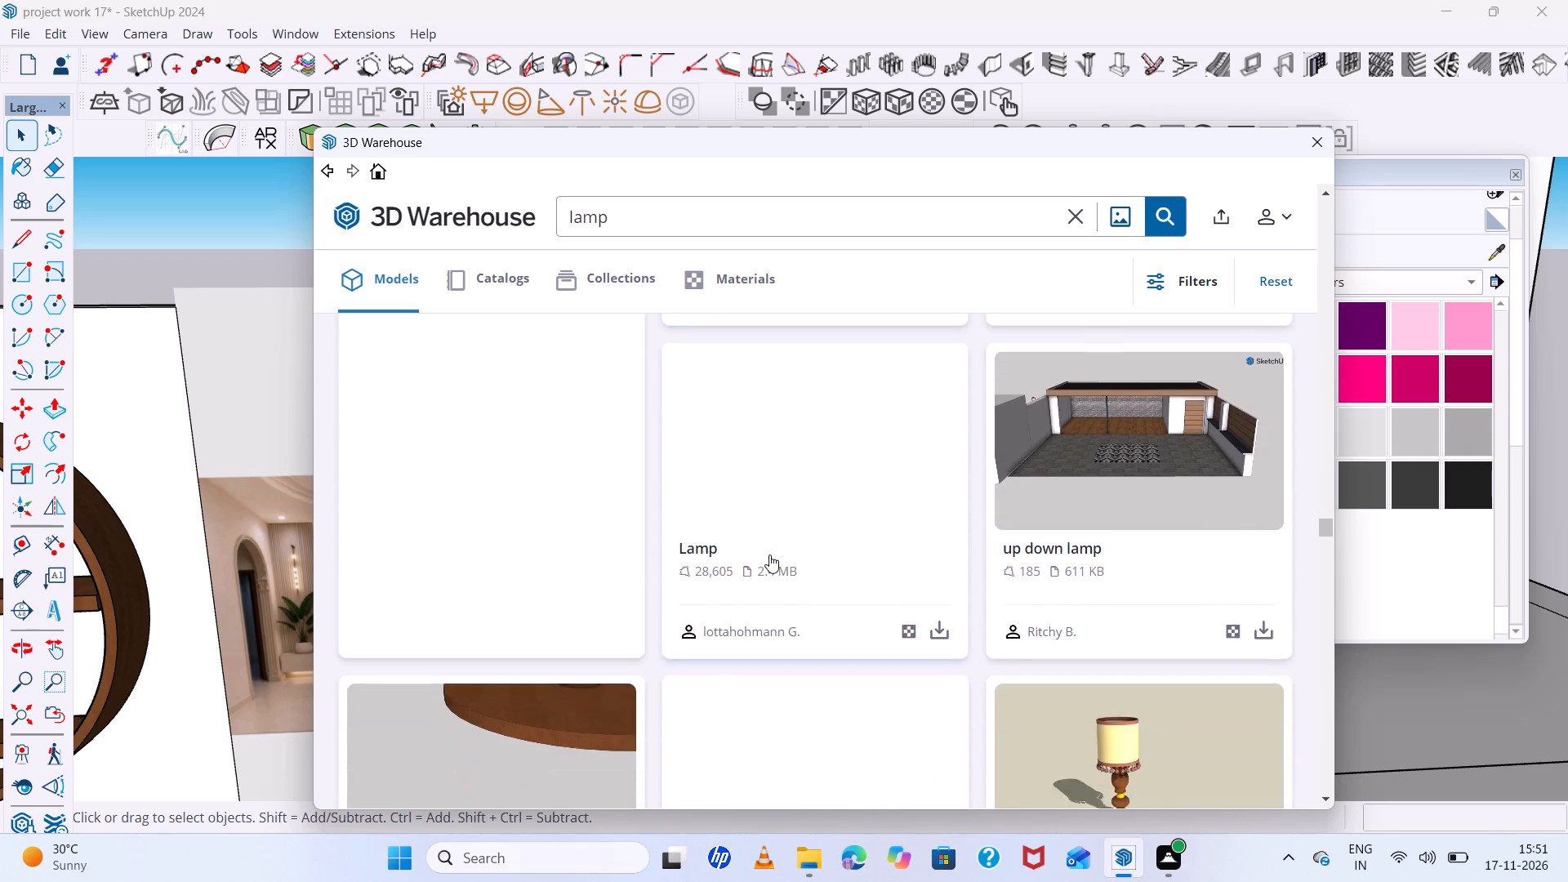
scroll(769, 555, down, 7)
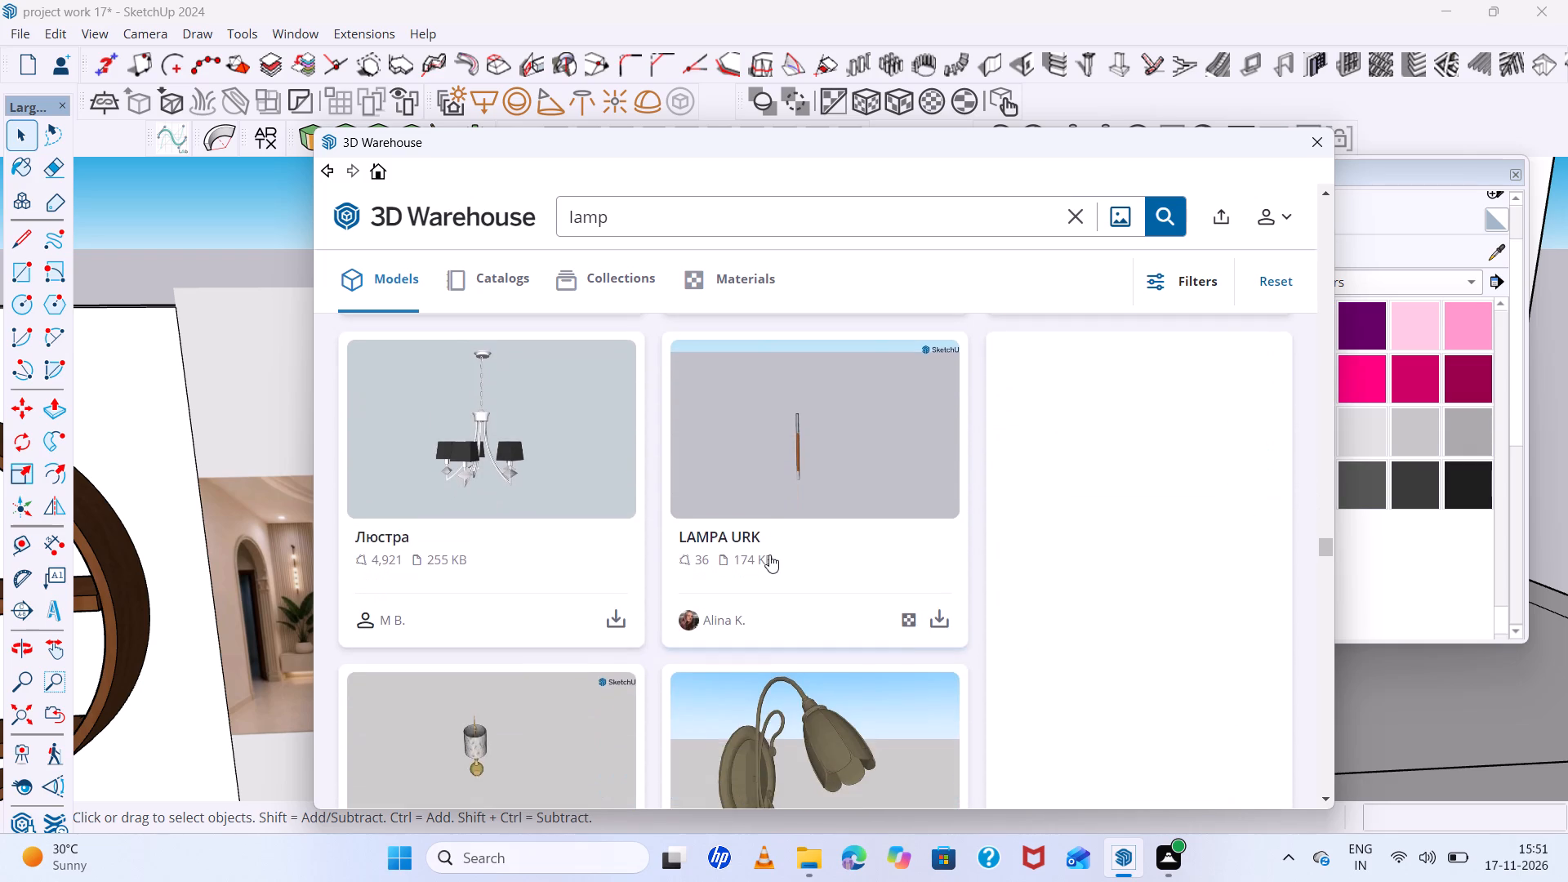
scroll(769, 555, up, 15)
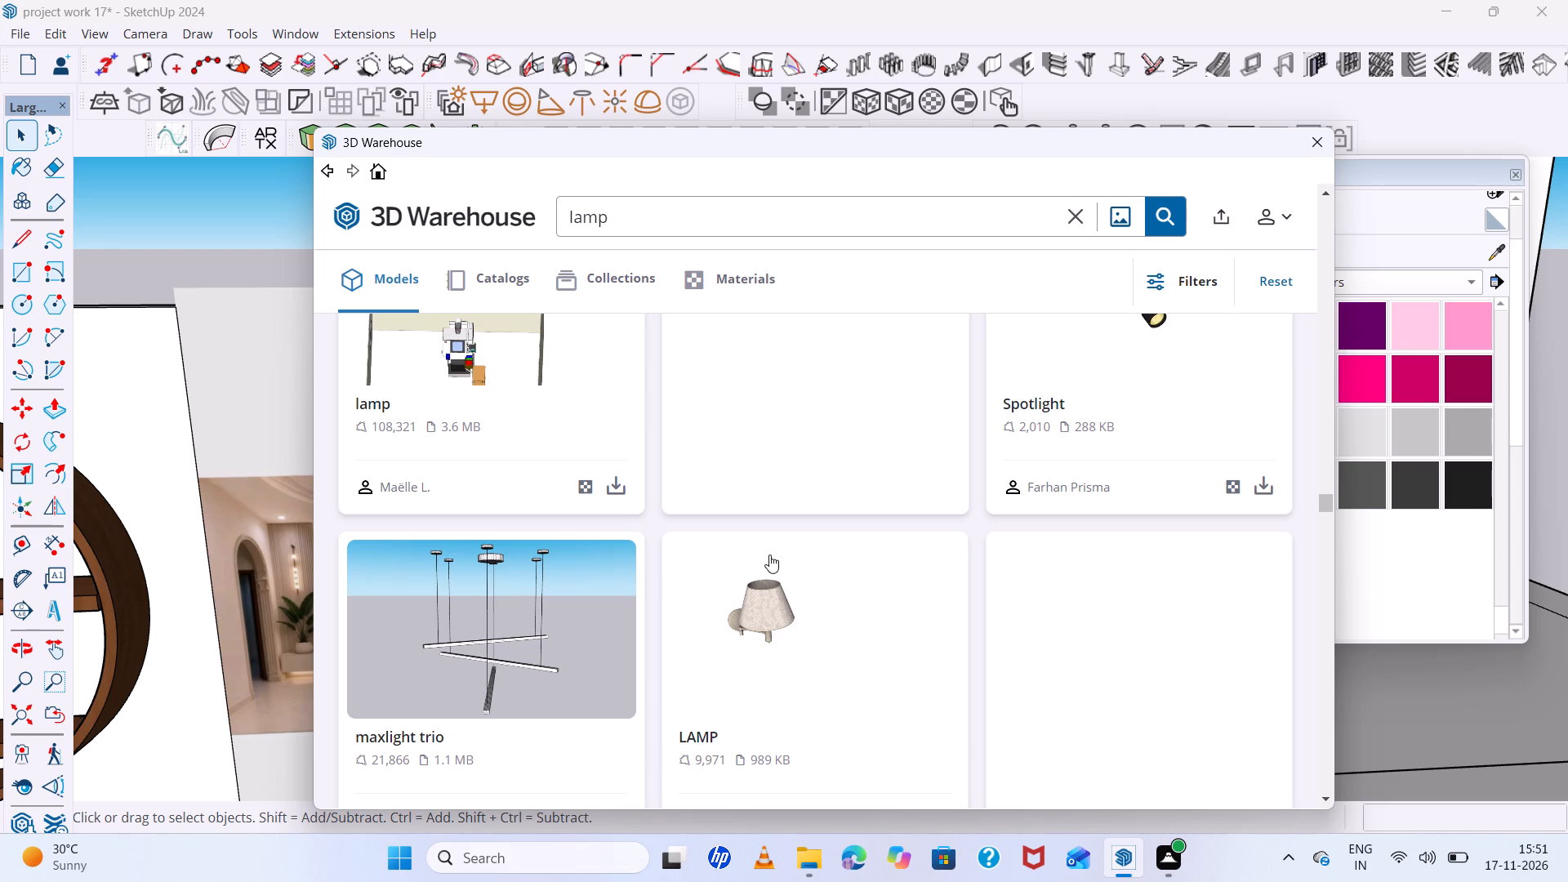
scroll(769, 555, up, 20)
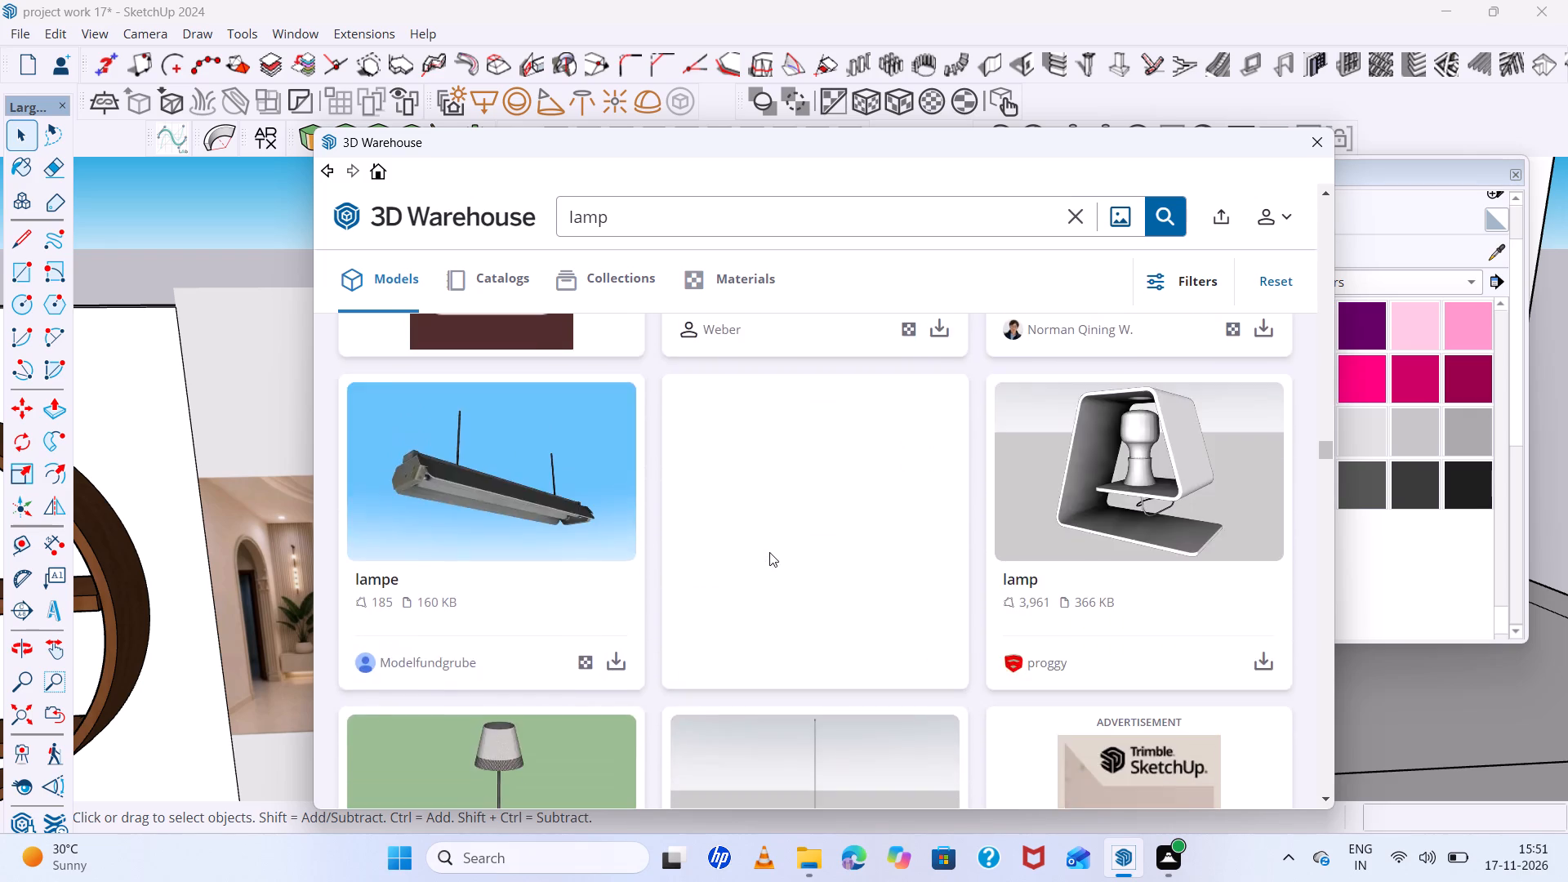
Browse back through the lamp search results for a table lamp that suits the TV console.
scroll(769, 552, up, 19)
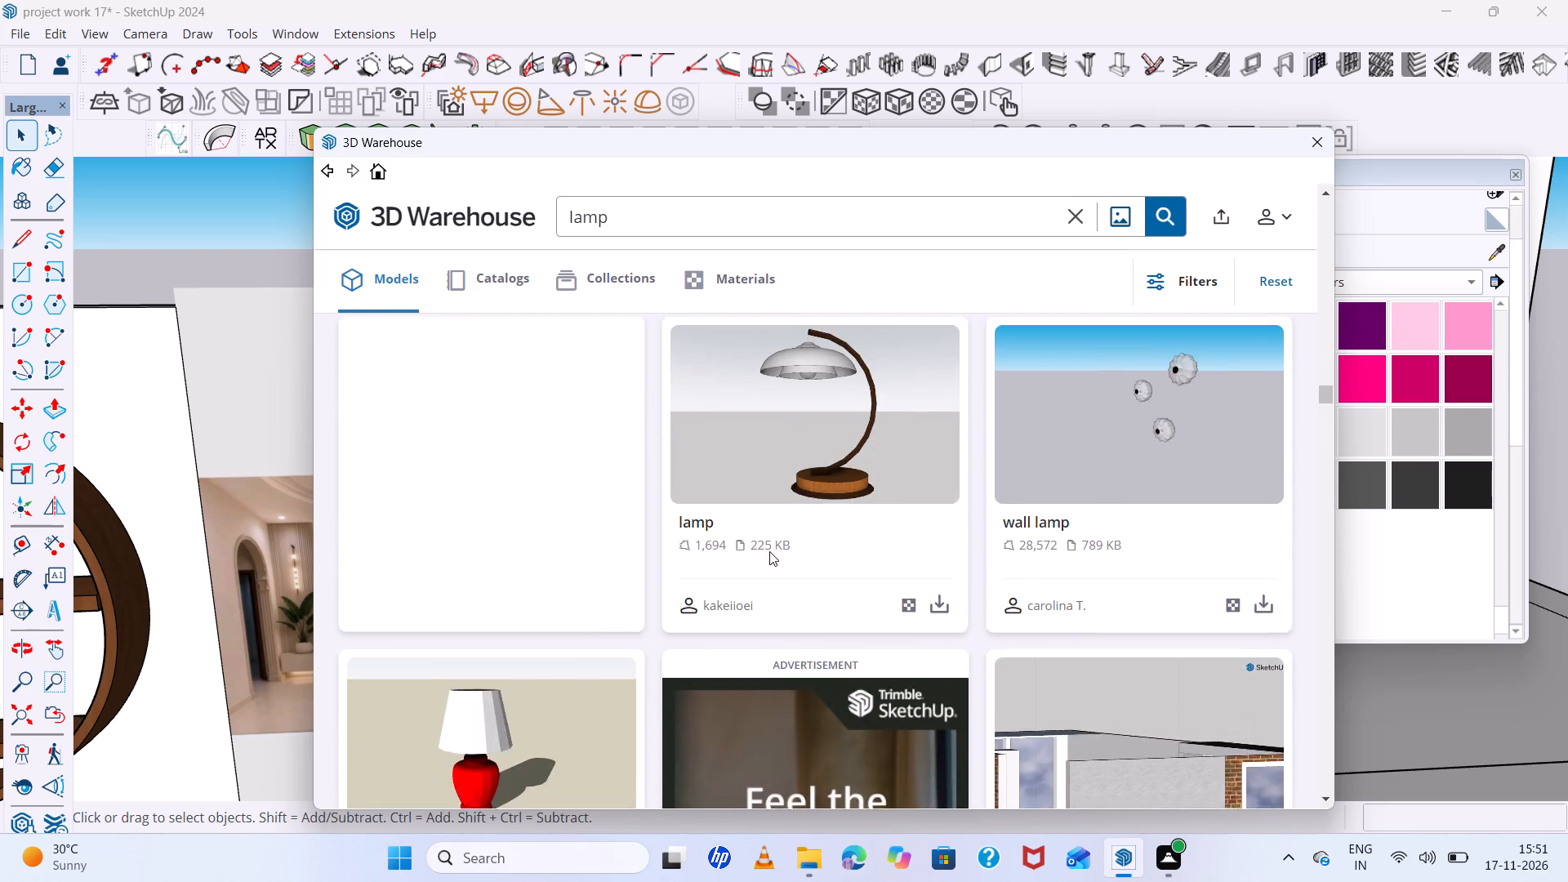
scroll(769, 551, up, 8)
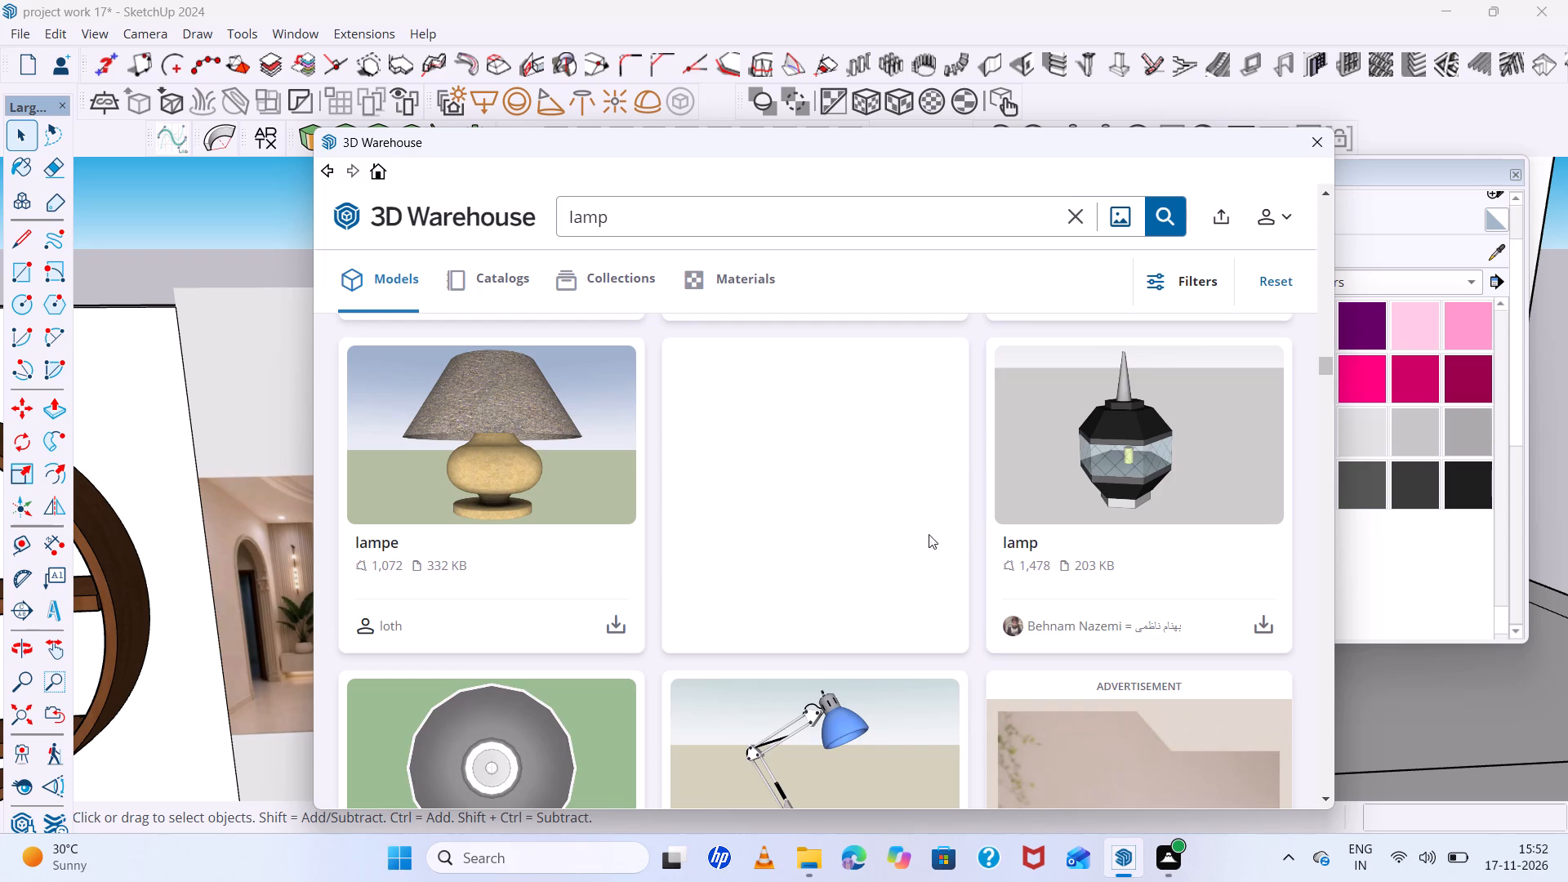
scroll(864, 559, up, 5)
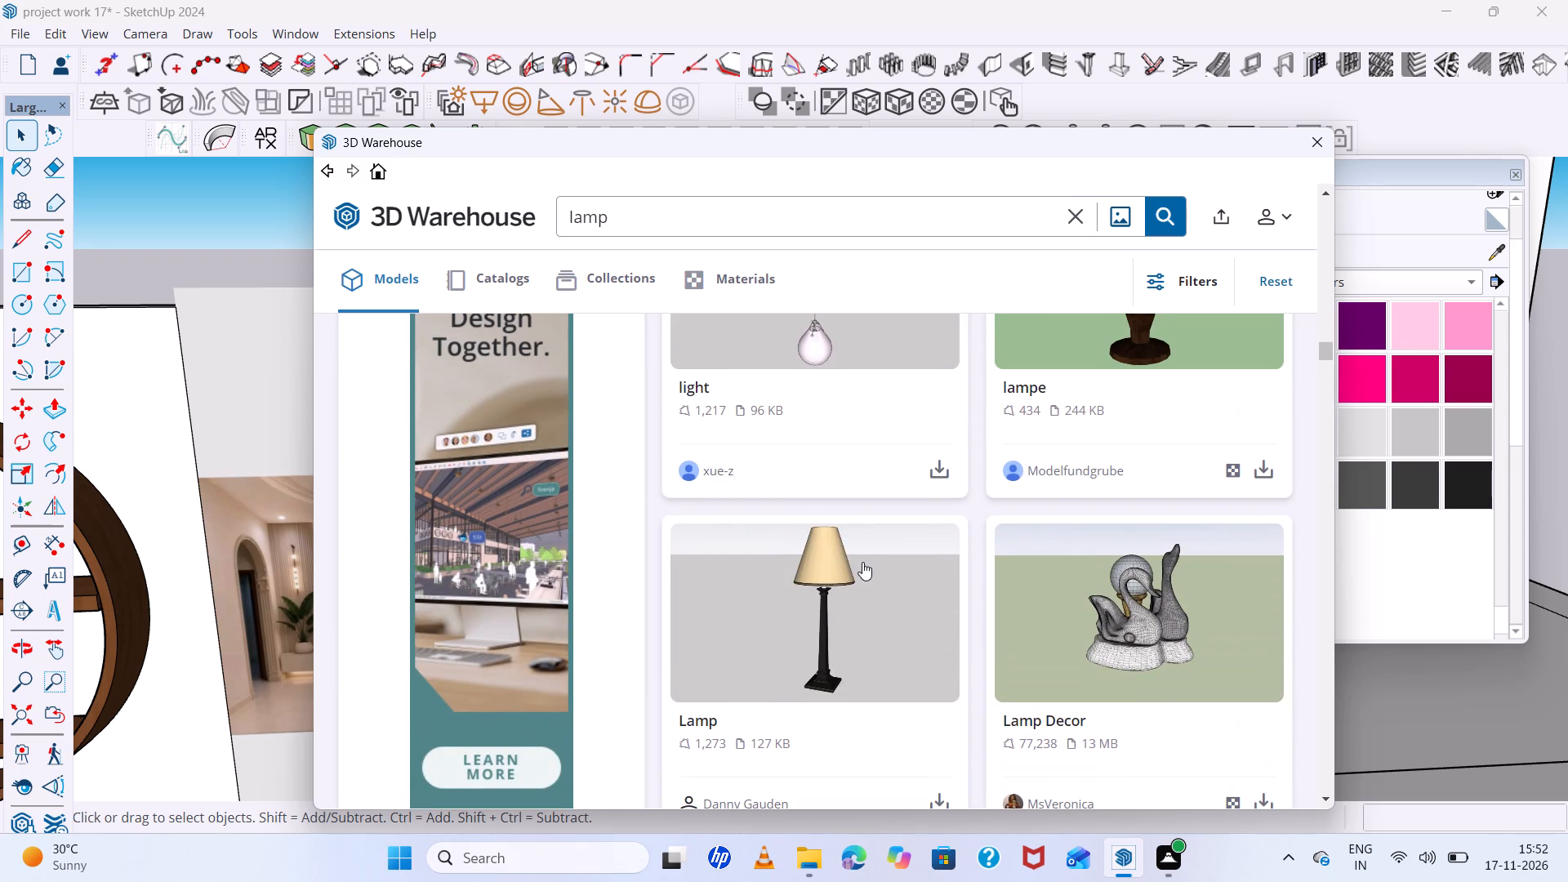
scroll(848, 567, up, 4)
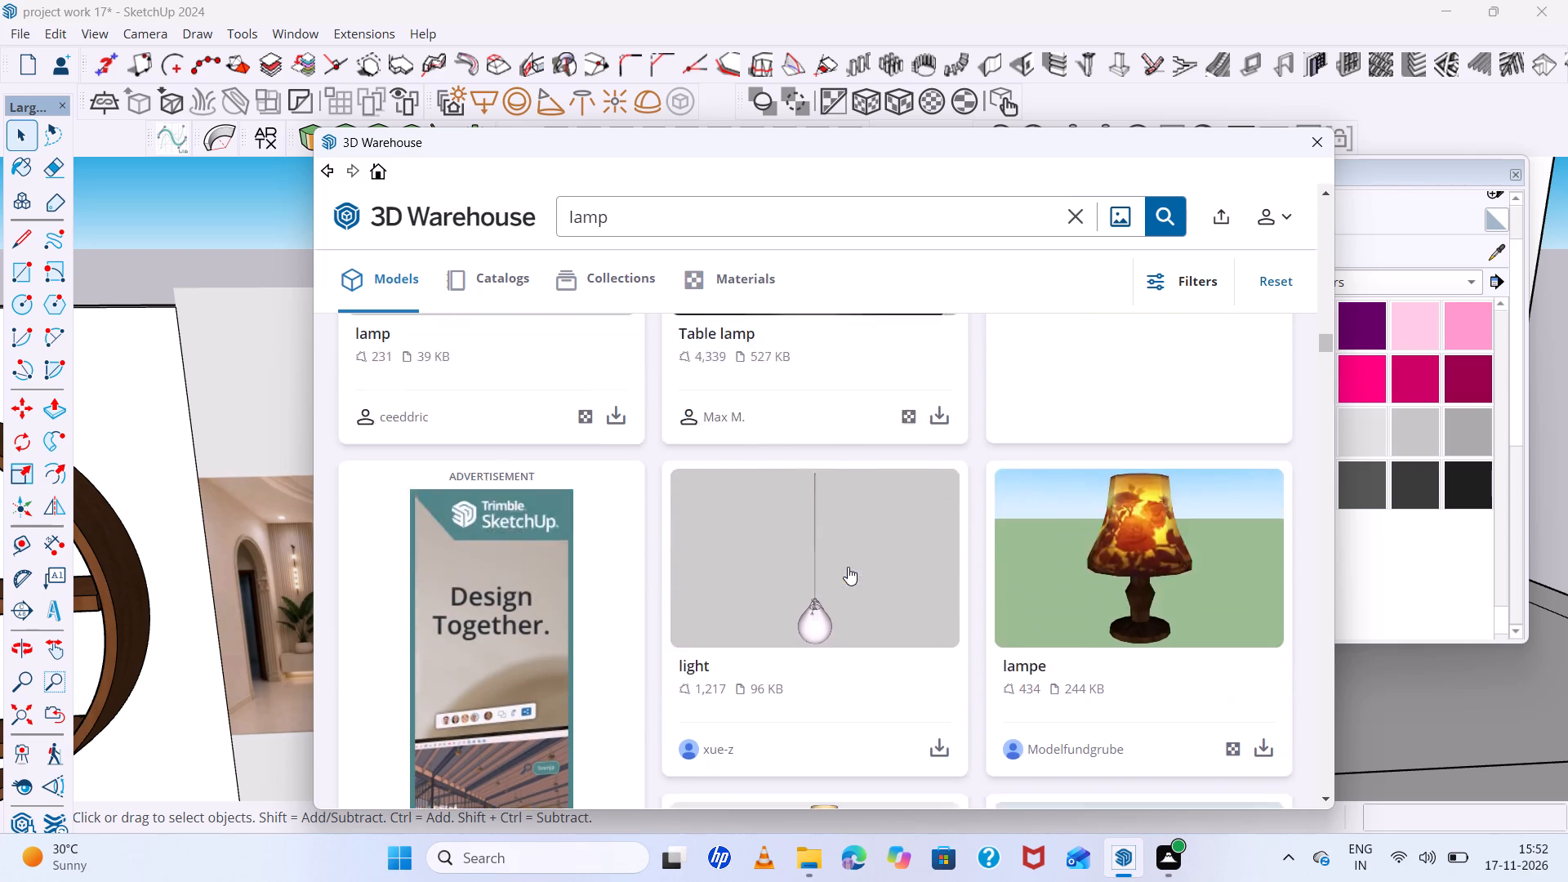
scroll(848, 567, up, 7)
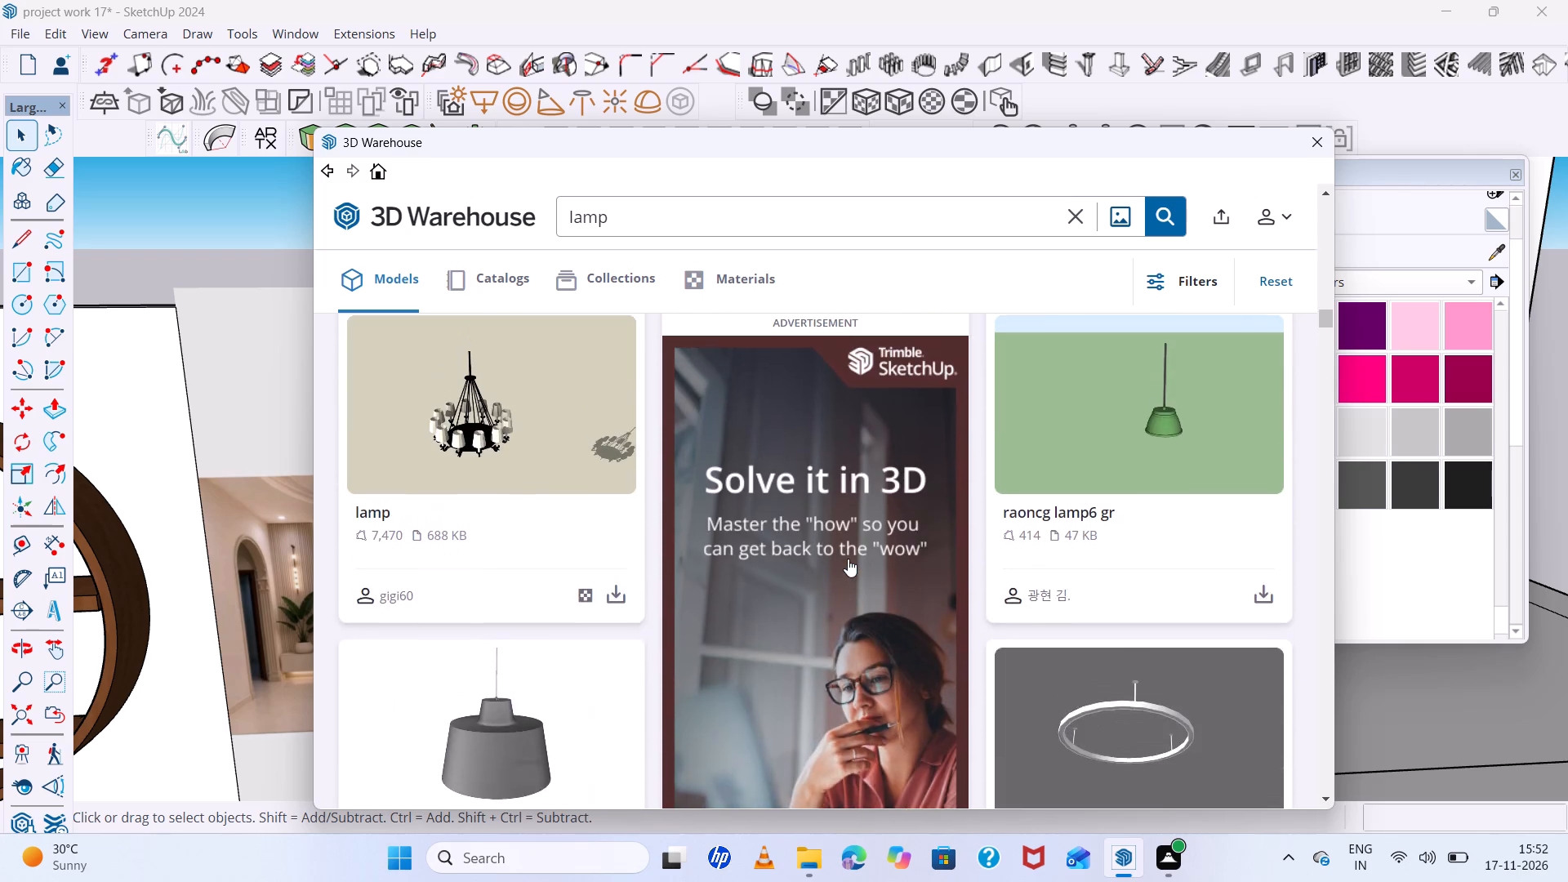
scroll(848, 559, up, 9)
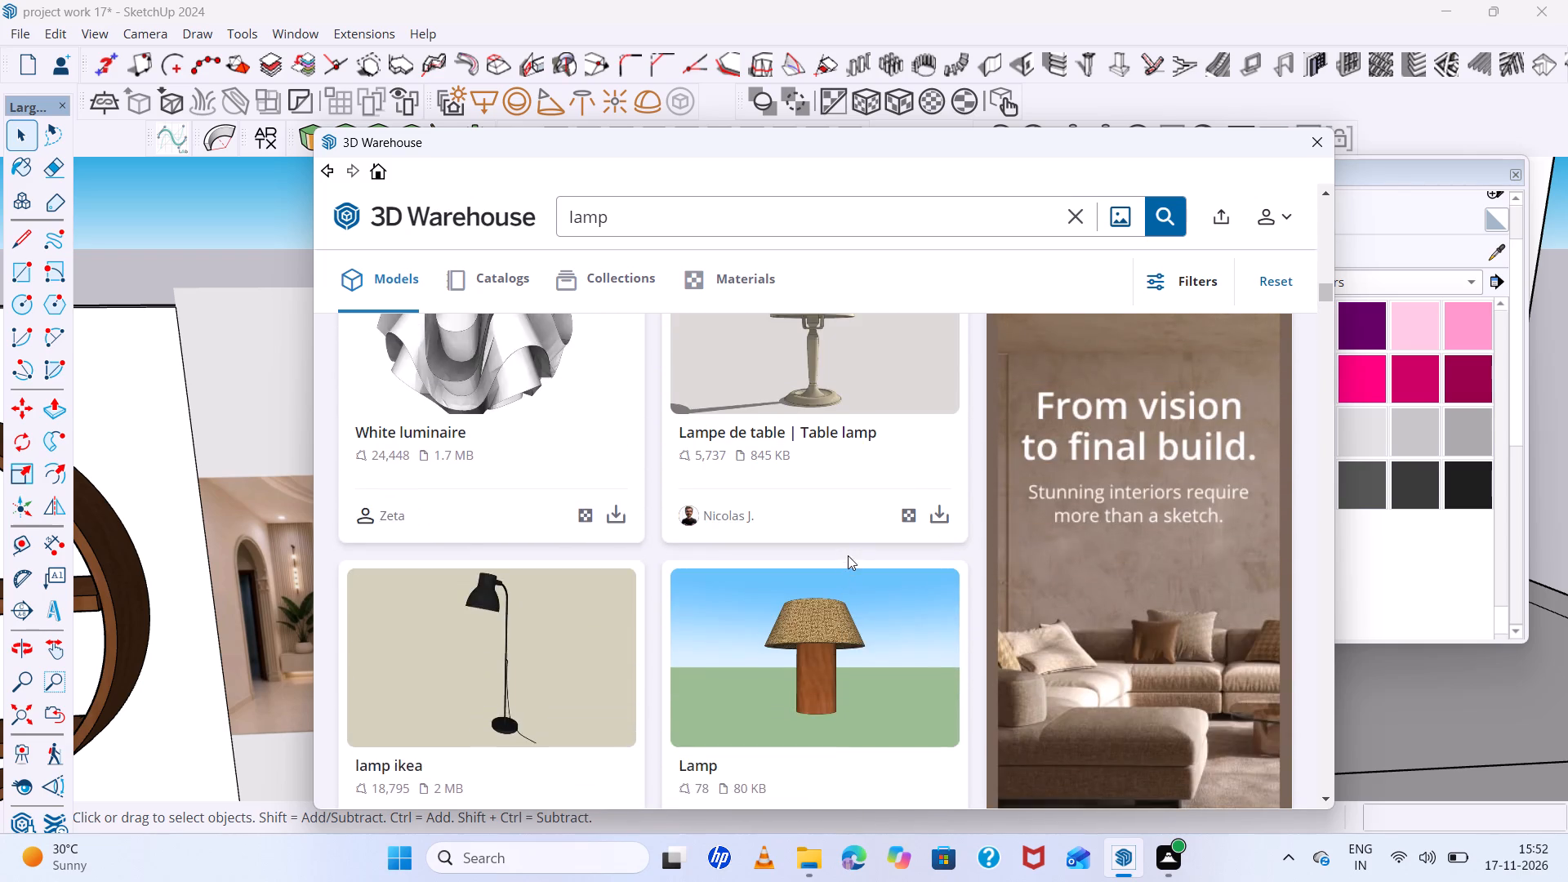
scroll(848, 555, up, 11)
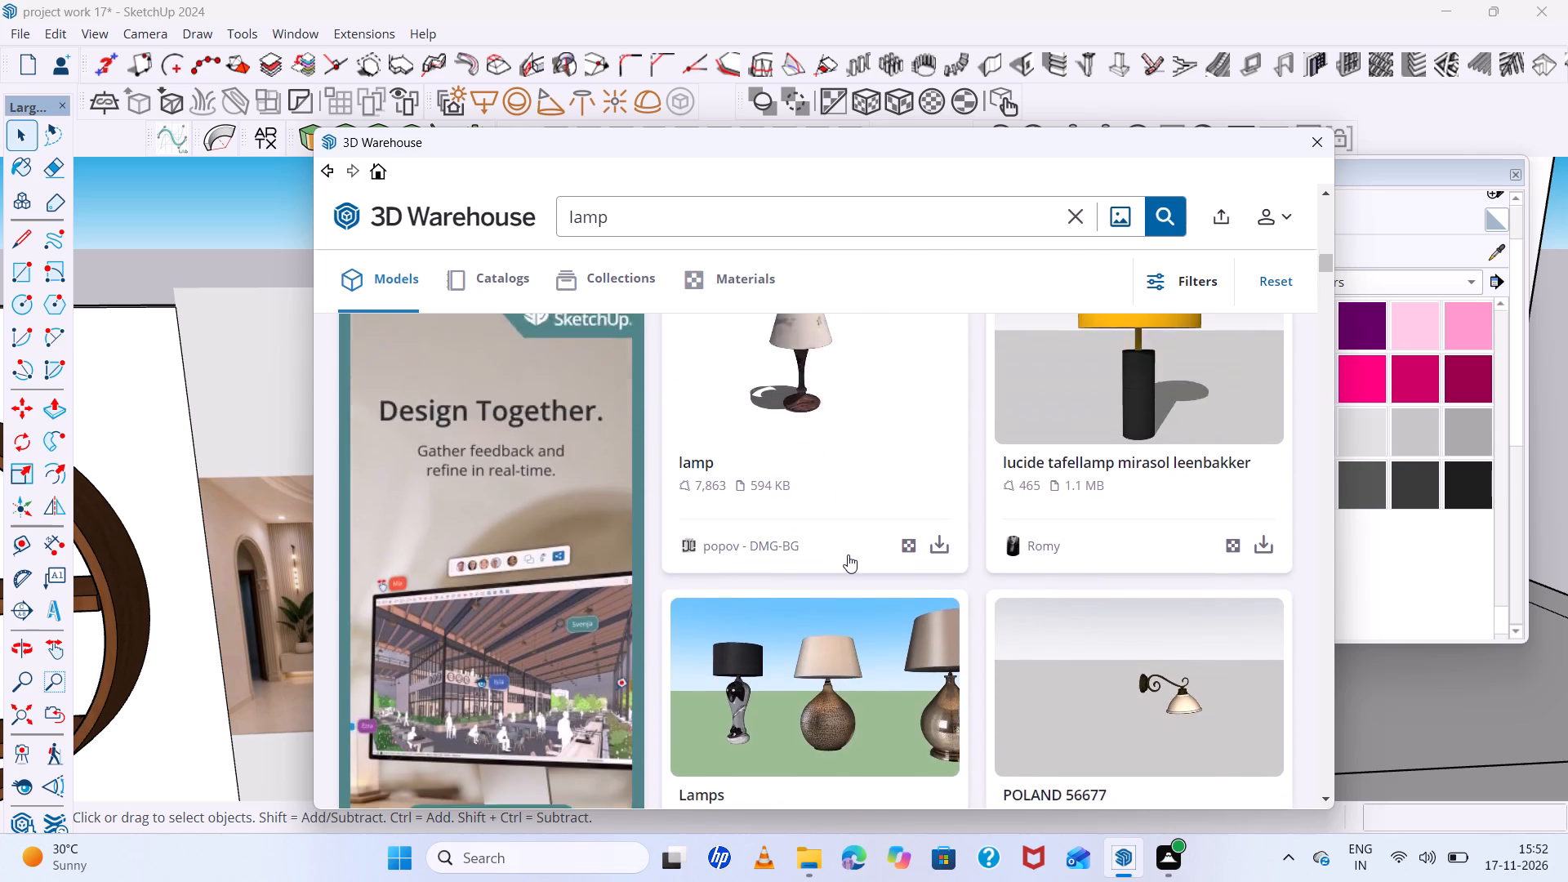
scroll(848, 555, up, 3)
scroll(848, 555, down, 4)
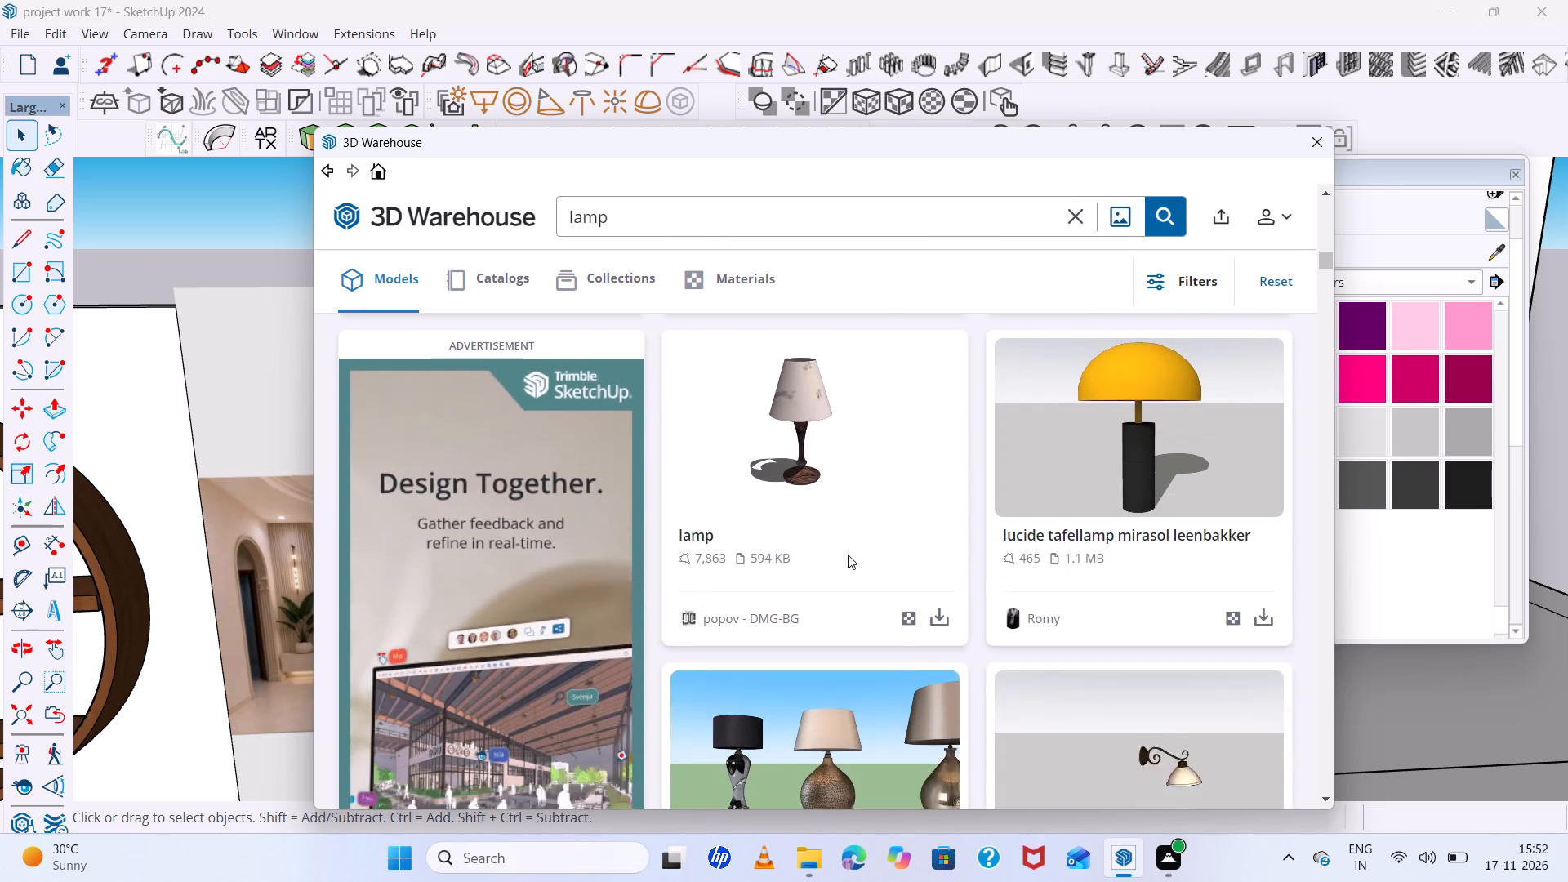
scroll(848, 555, down, 6)
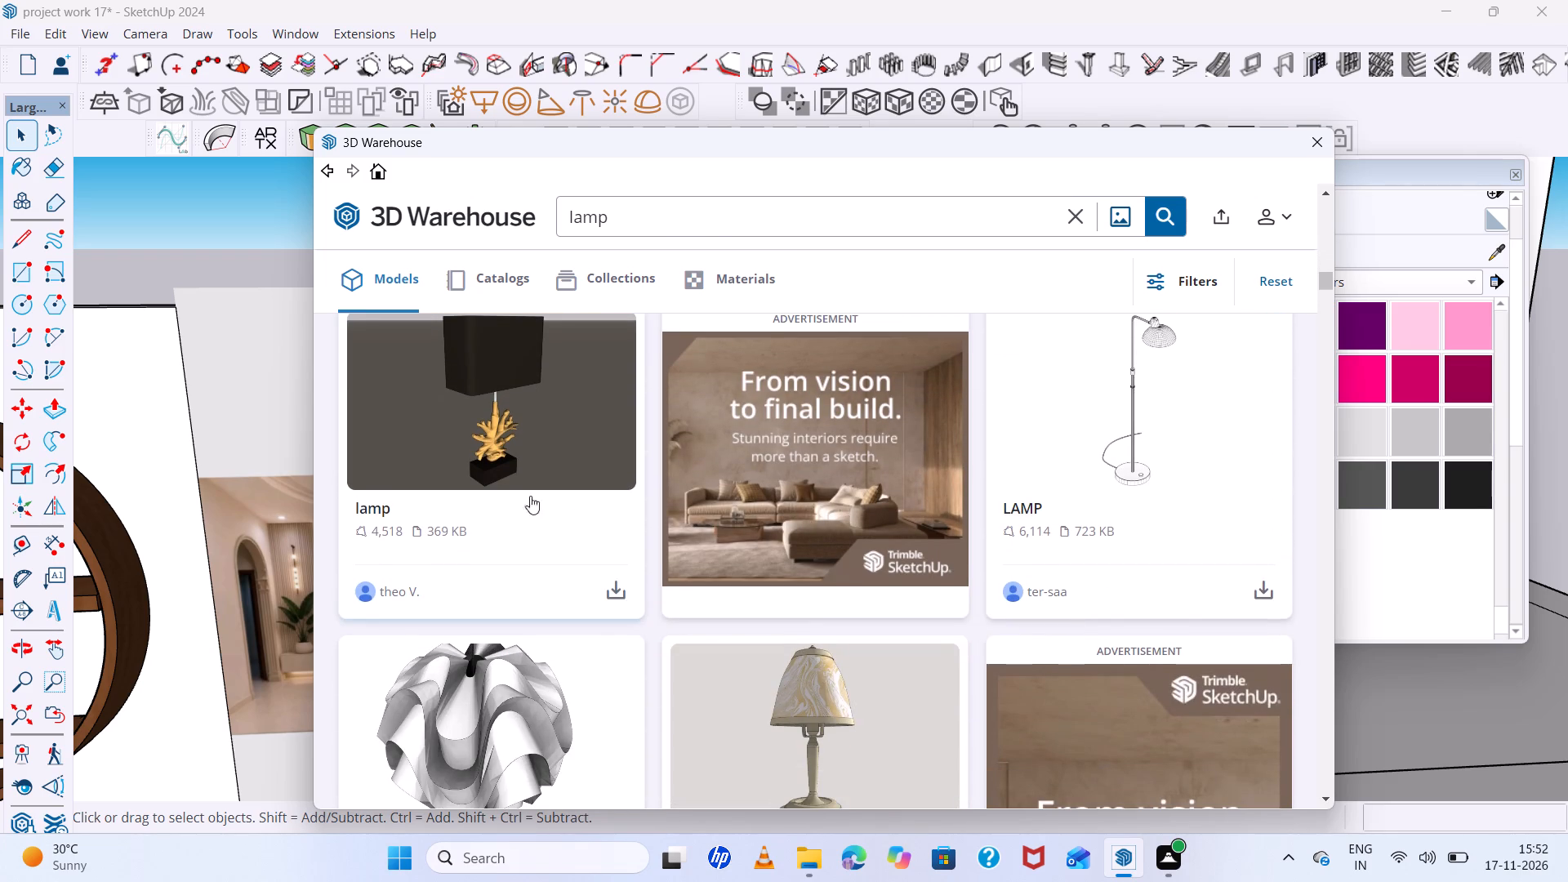
Download the table lamp with the dark rectangular shade and gold coral base from 3D Warehouse directly into the model.
click(496, 453)
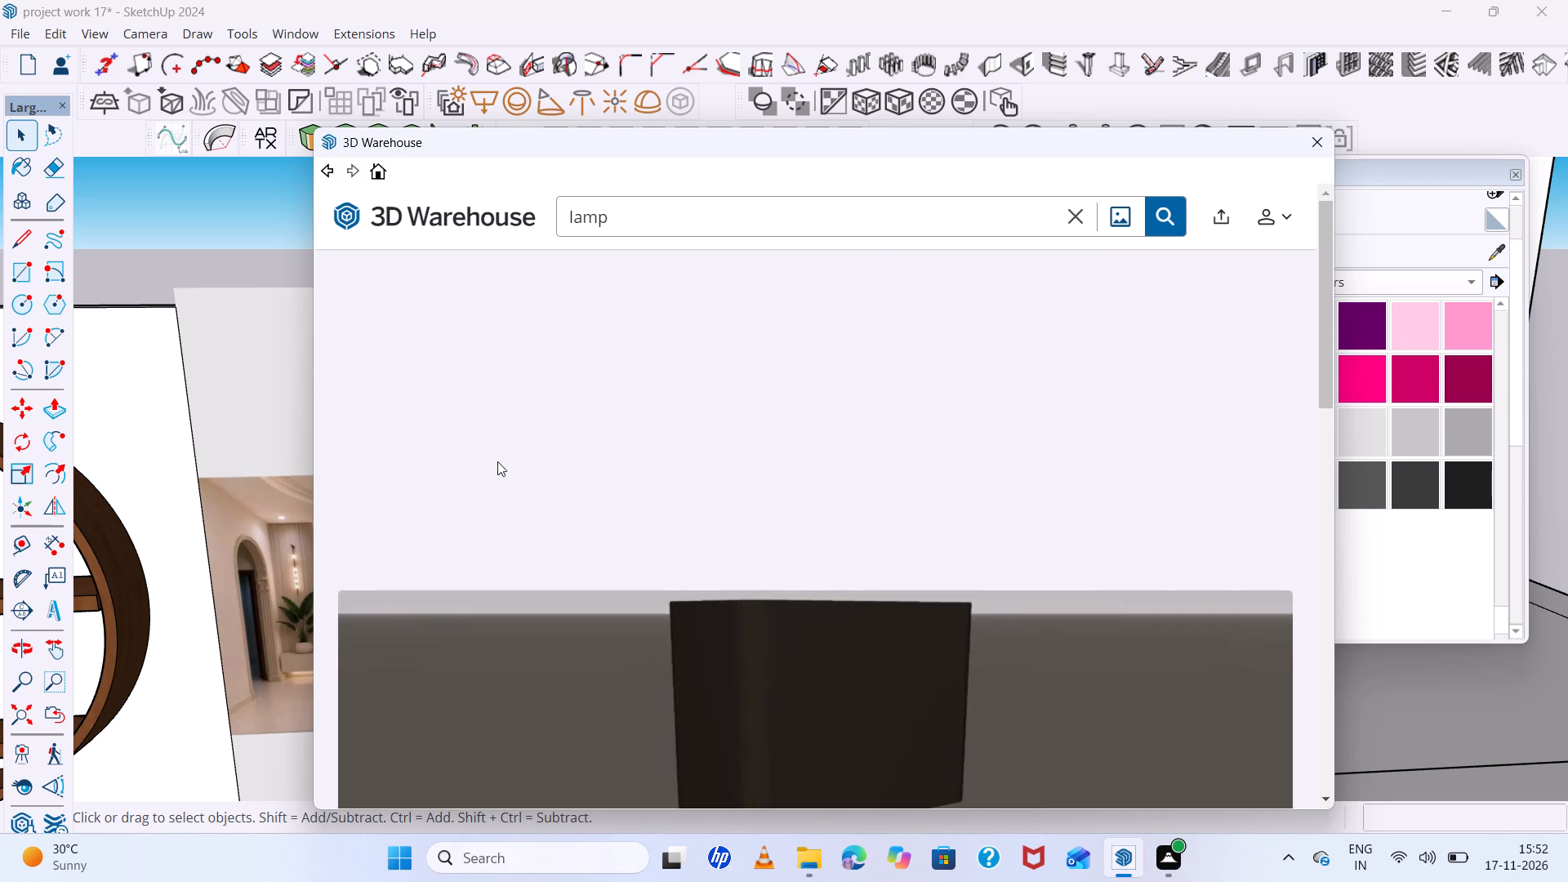
scroll(709, 522, down, 6)
scroll(958, 581, down, 1)
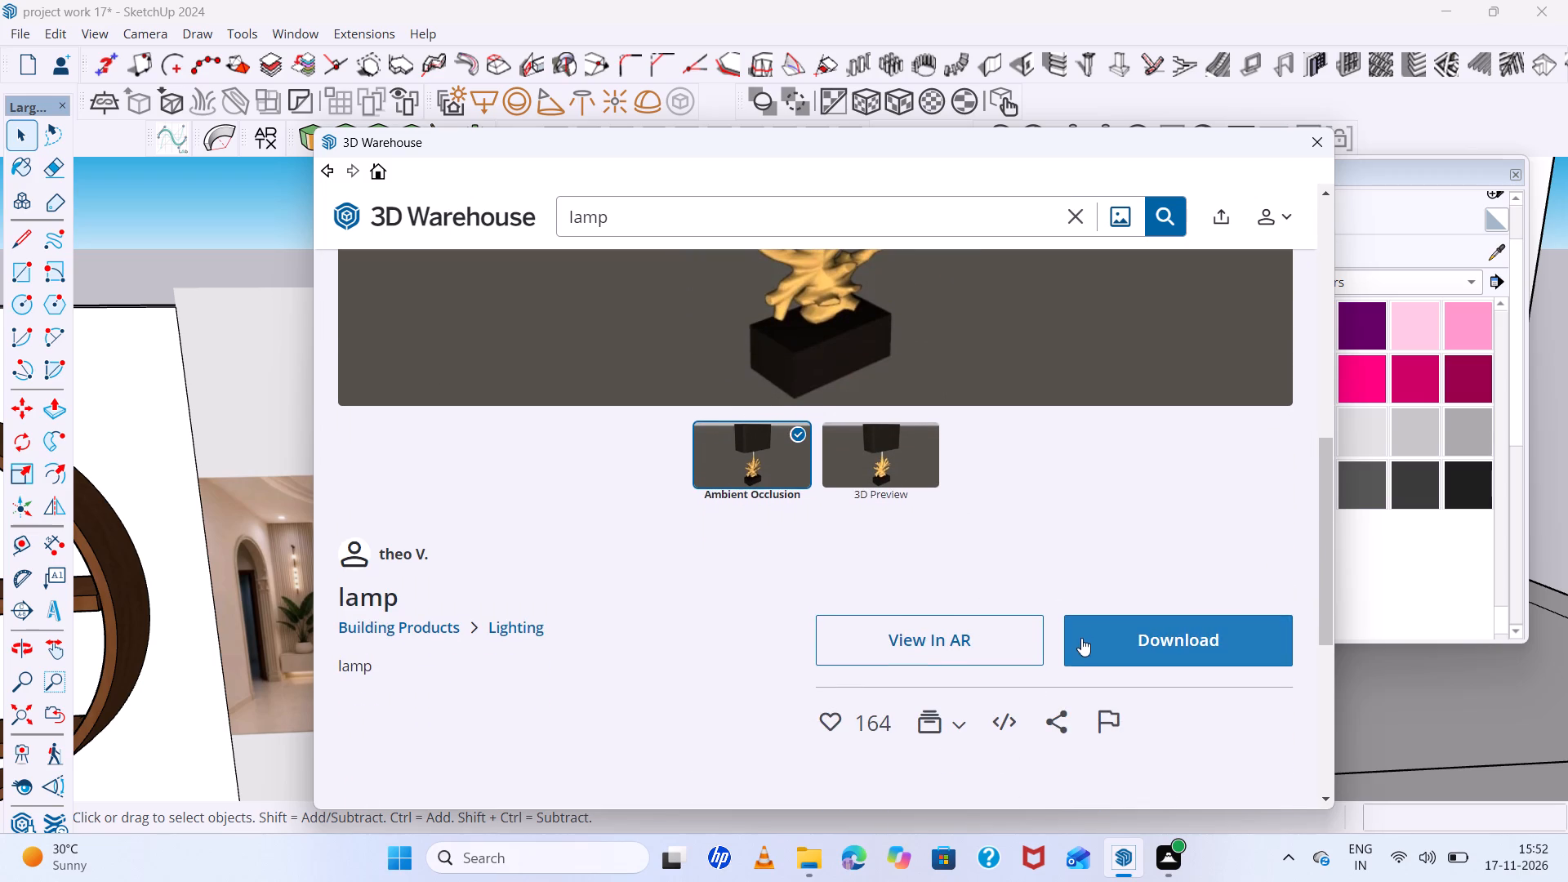
click(1081, 638)
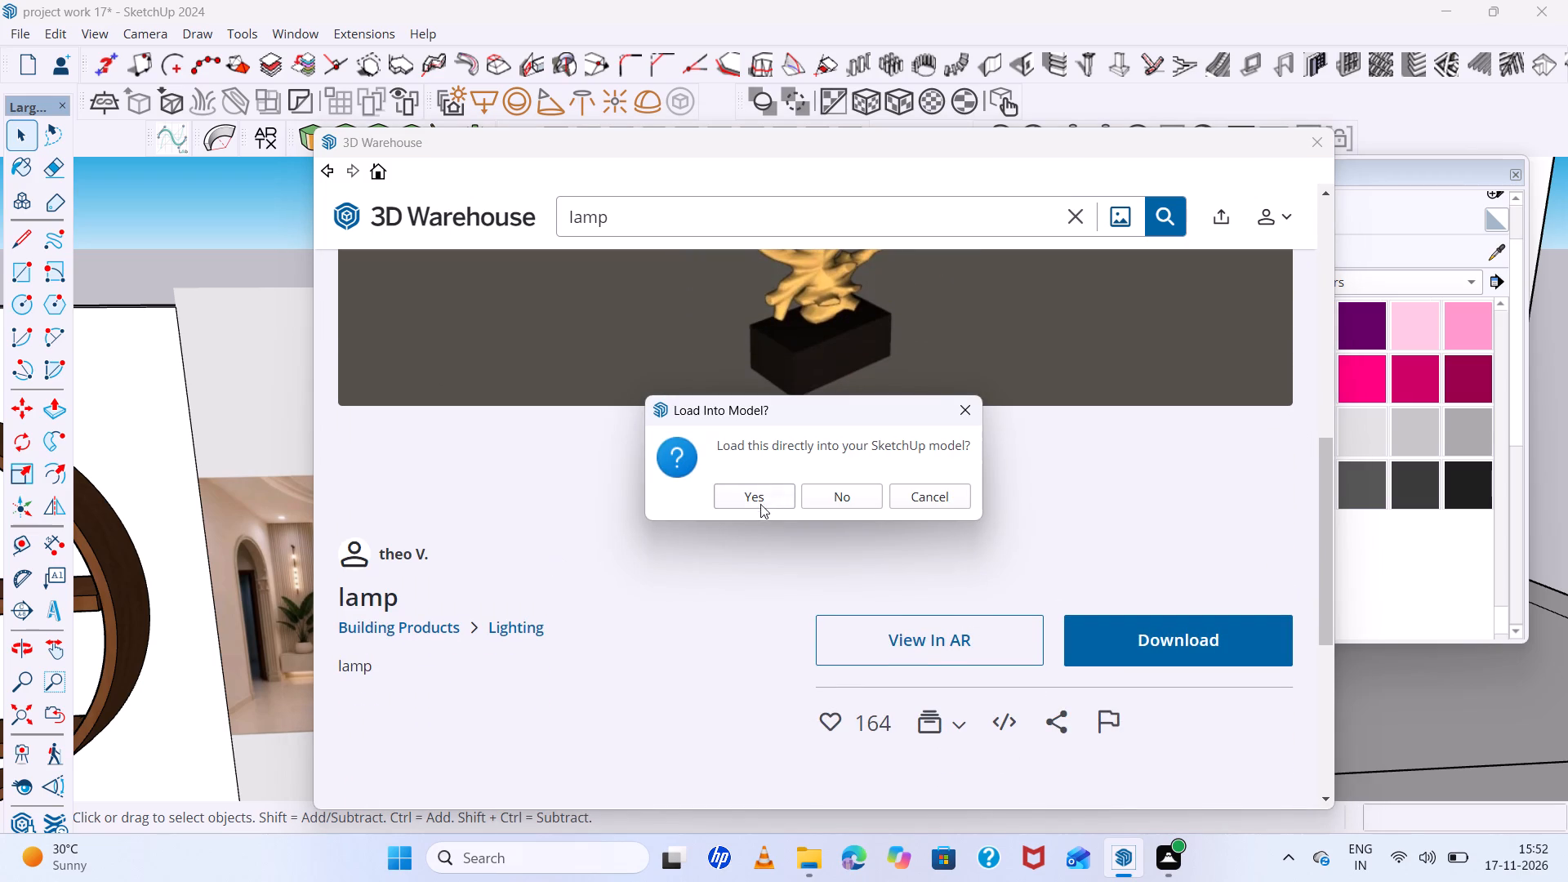
click(764, 497)
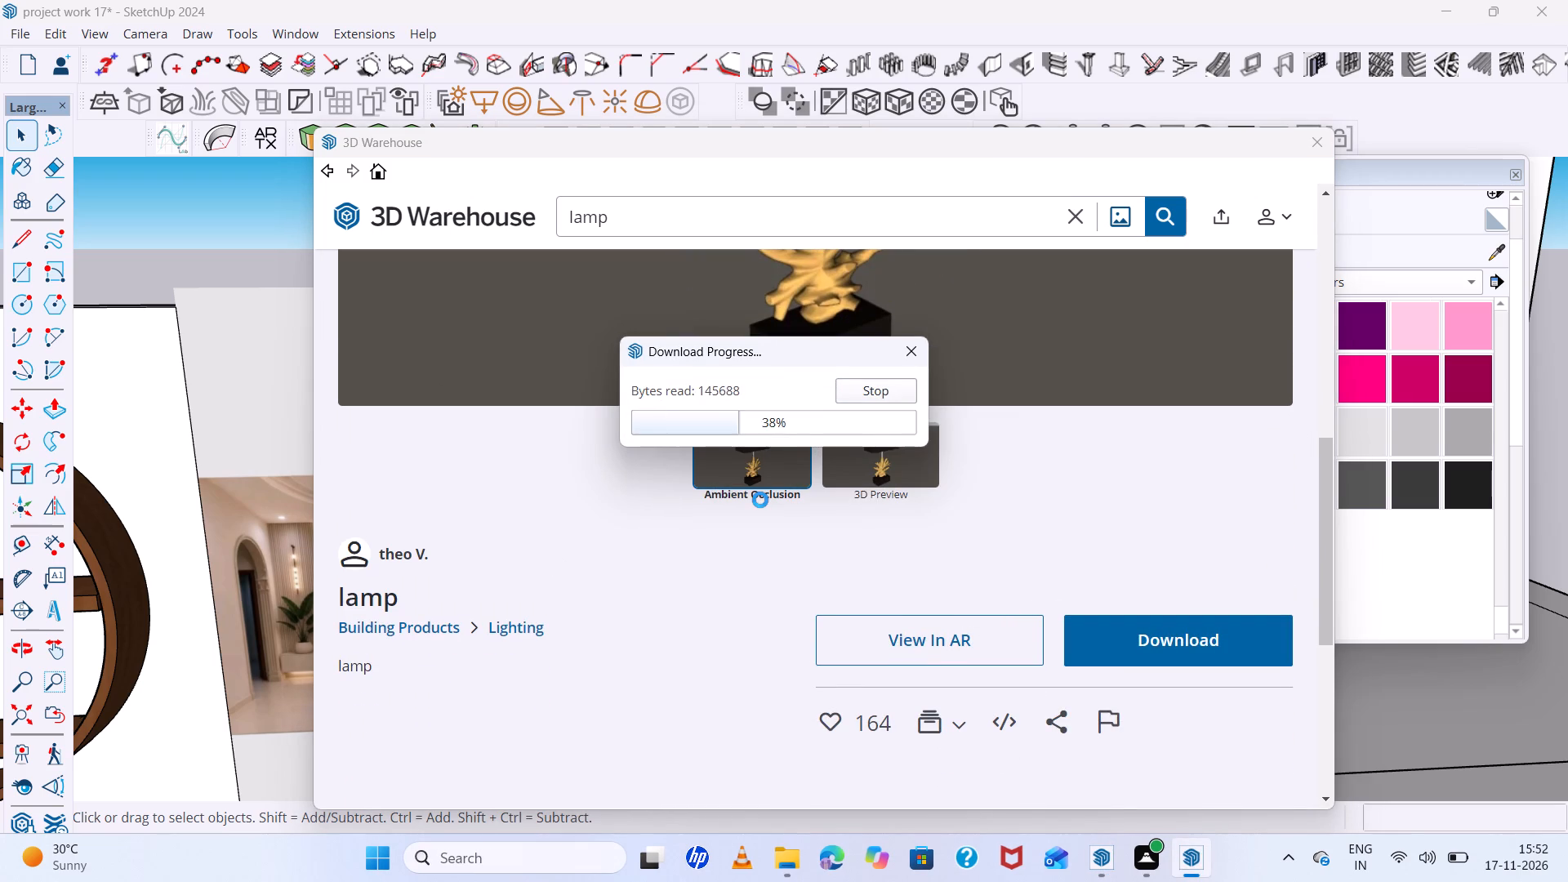
Place the lamp on top of the TV console, near the end opposite the books and plant.
scroll(841, 466, down, 6)
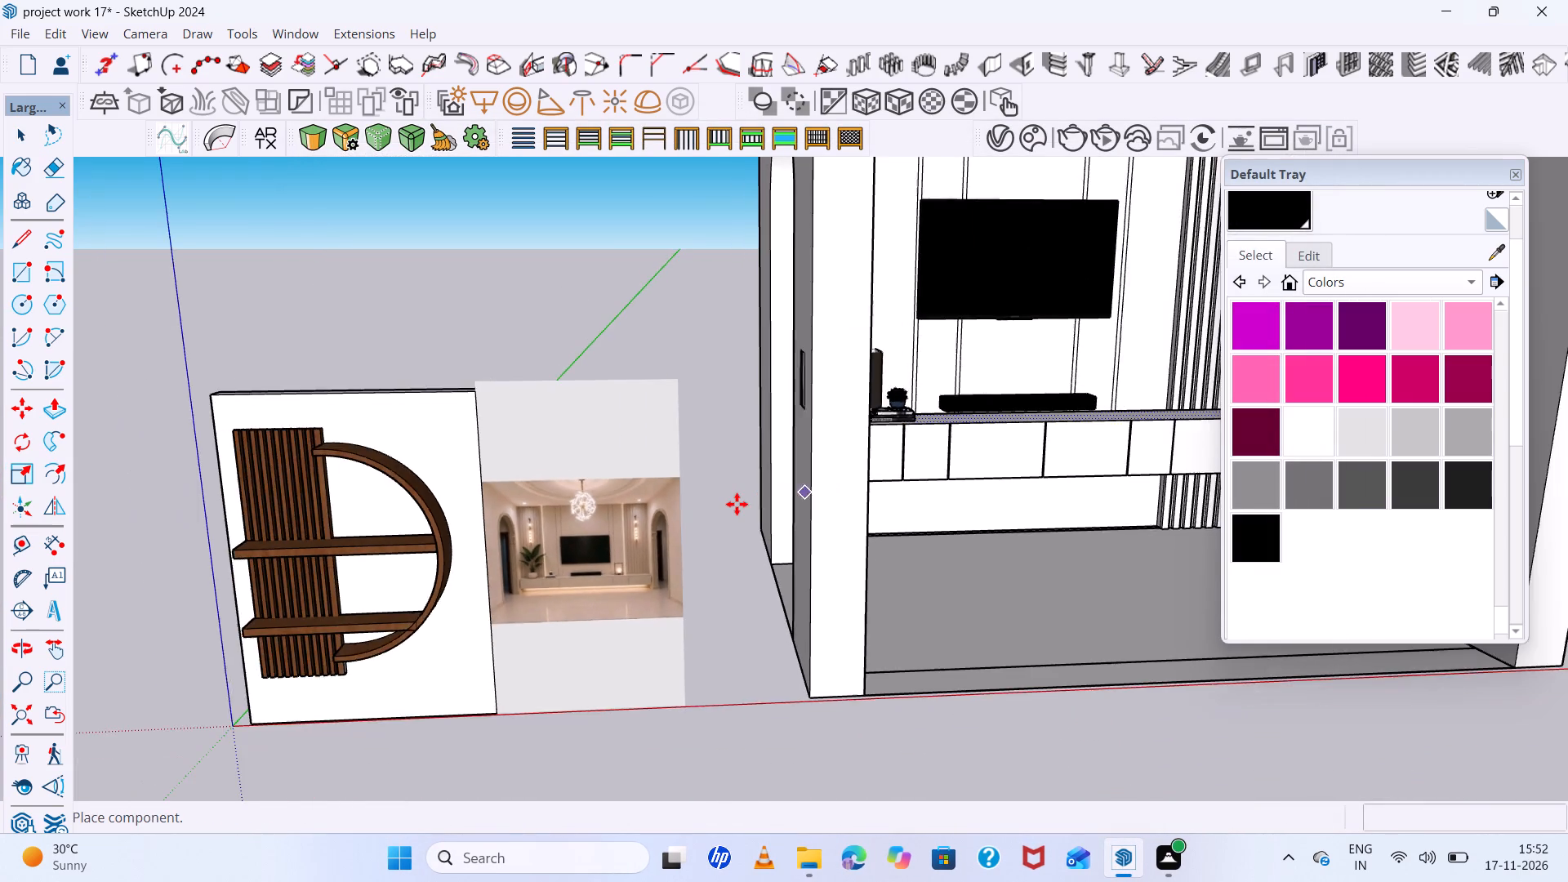
scroll(728, 508, down, 11)
scroll(1005, 427, up, 5)
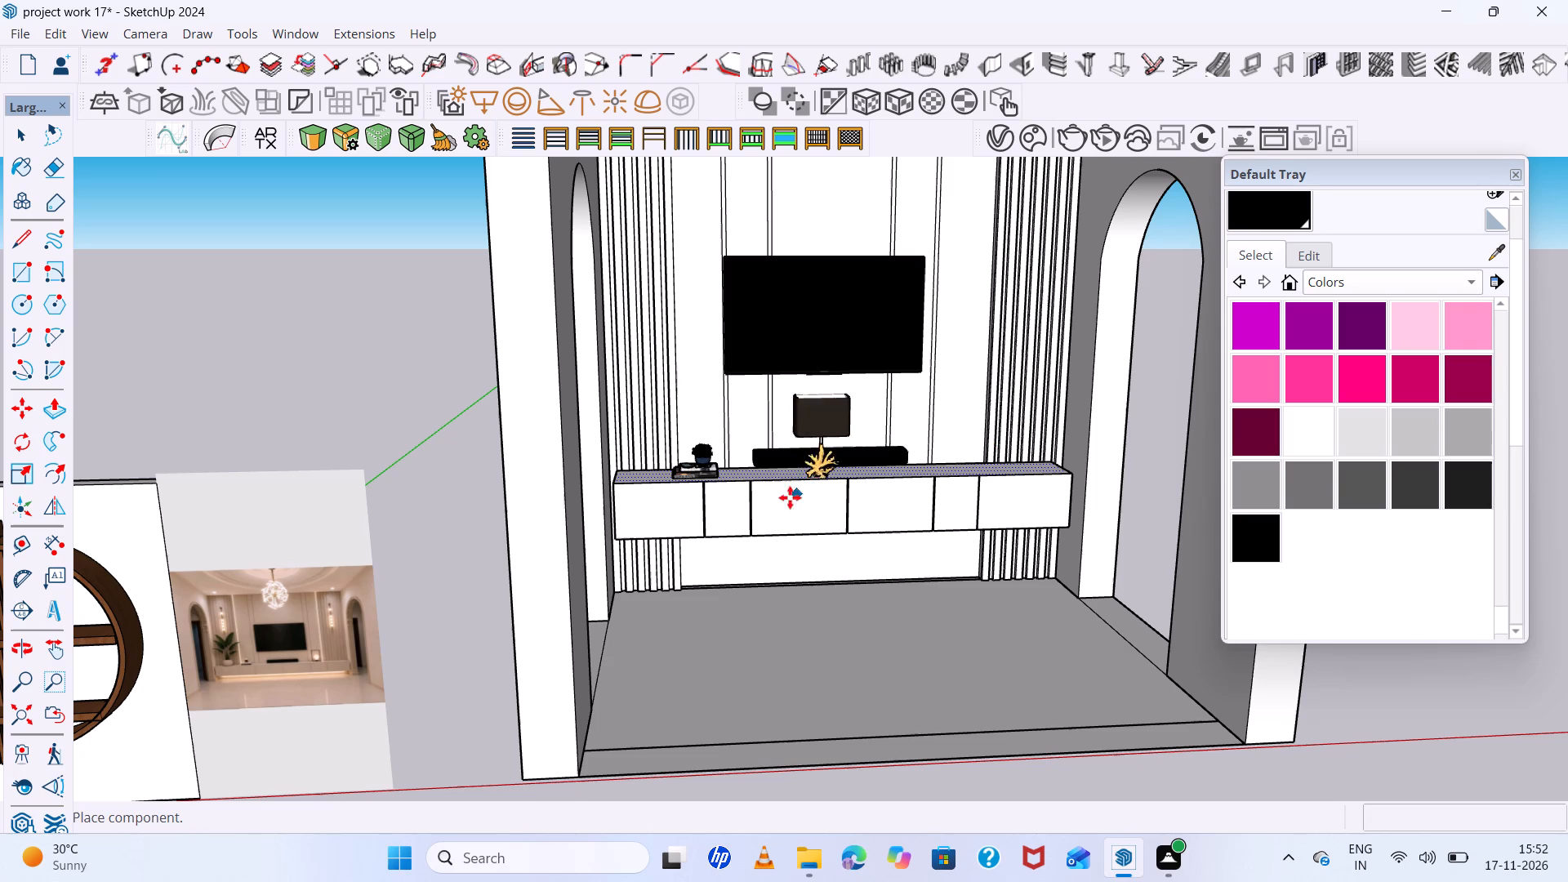
scroll(782, 492, up, 12)
scroll(692, 405, down, 8)
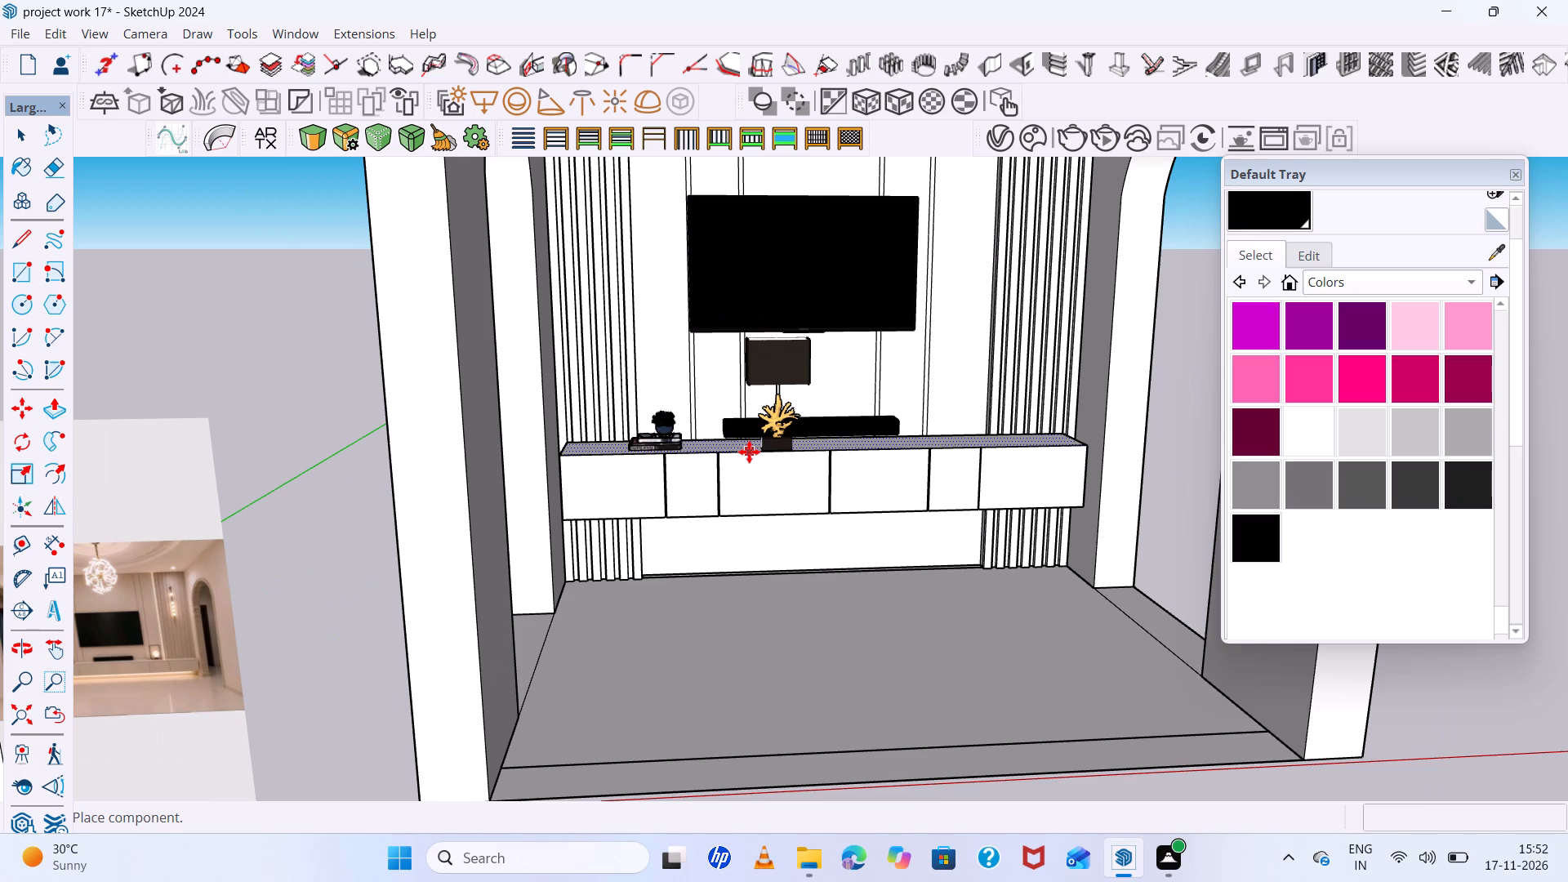
scroll(748, 460, down, 5)
middle_drag(755, 467, 751, 504)
scroll(964, 412, up, 2)
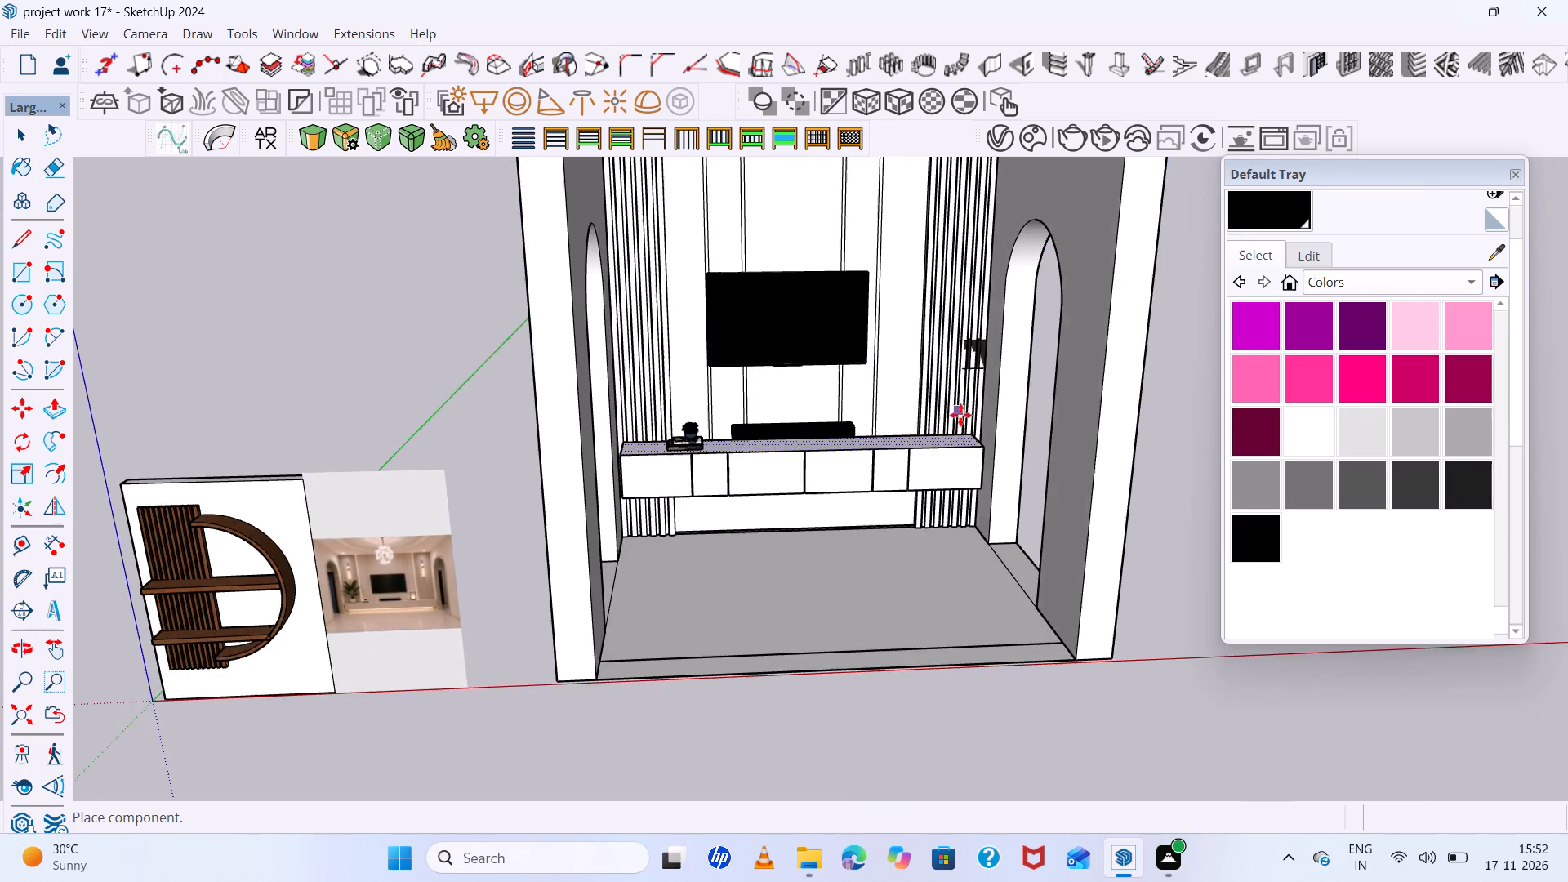
scroll(960, 415, up, 8)
click(853, 464)
Scale the placed lamp down uniformly about its opposite corner to about 0.64, then deselect it.
scroll(902, 463, up, 5)
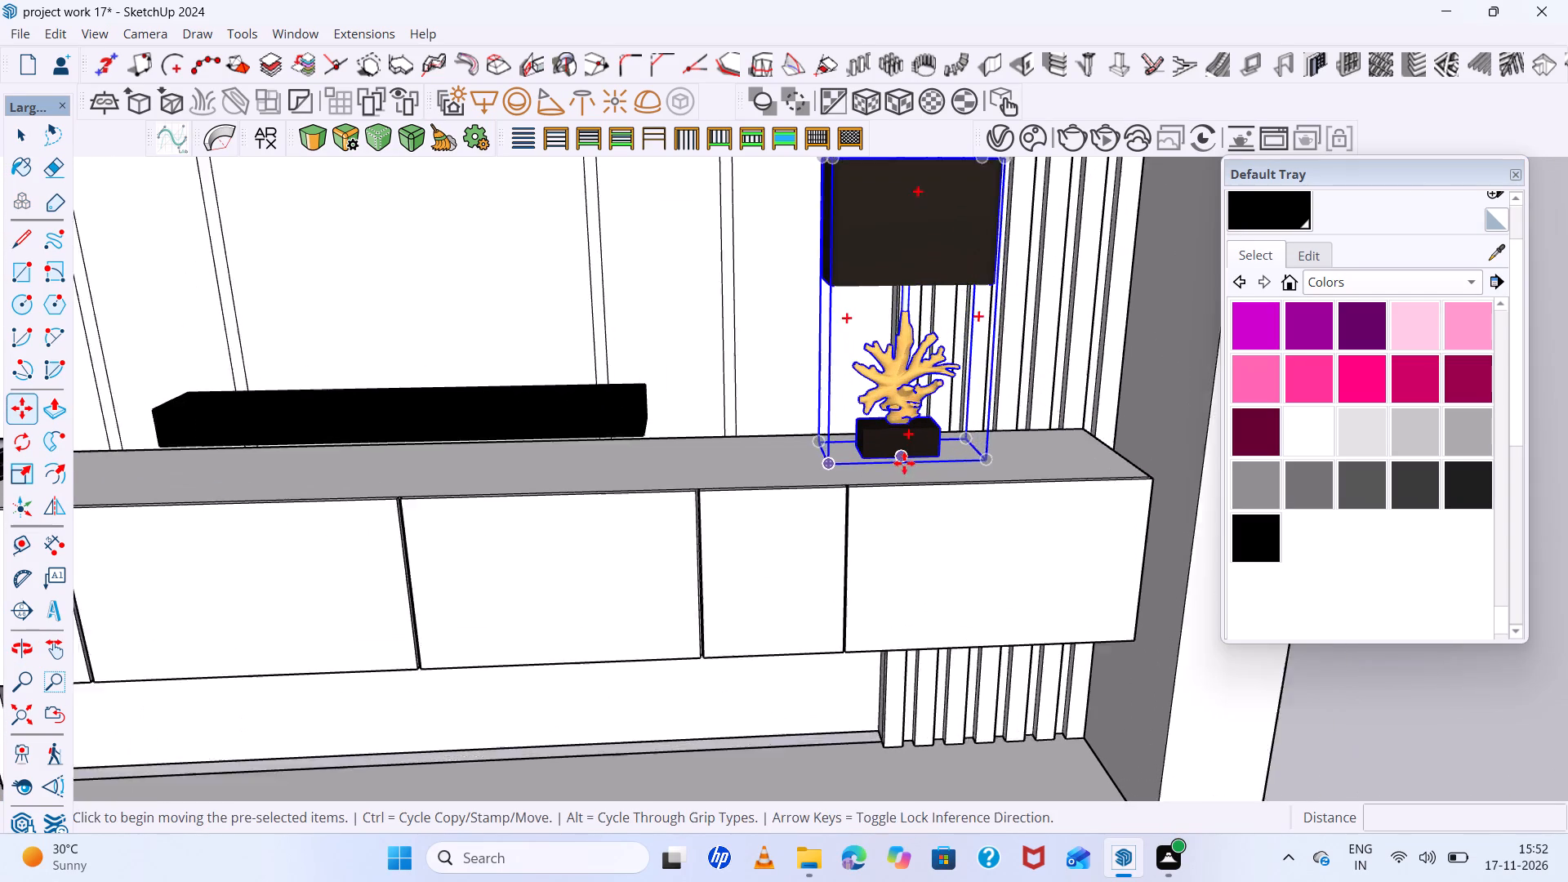
scroll(904, 463, up, 2)
middle_drag(871, 520, 844, 589)
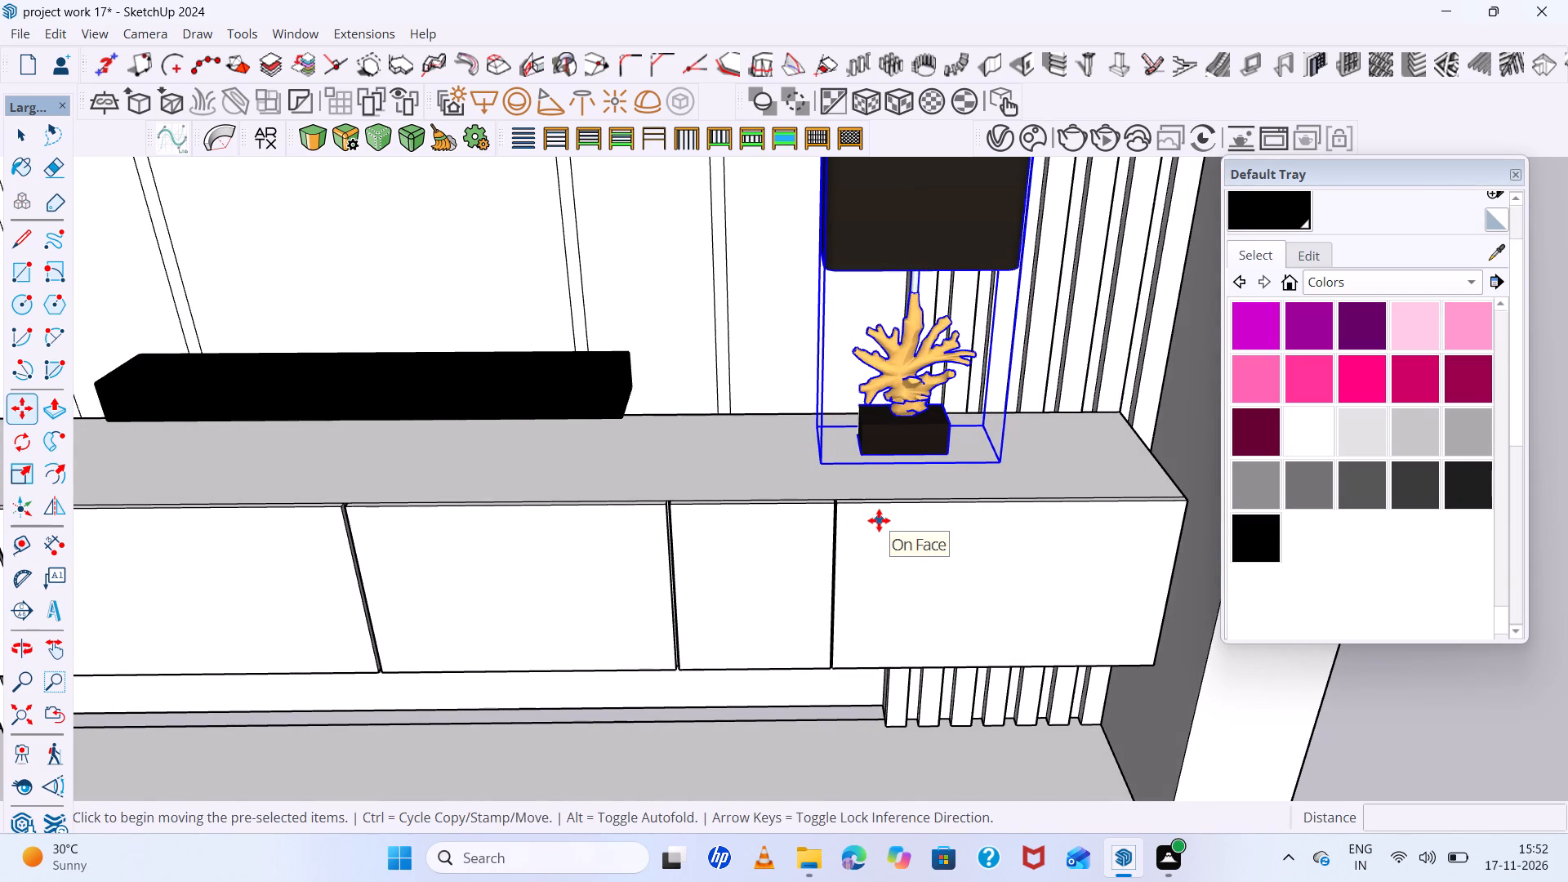
scroll(1057, 518, up, 5)
scroll(928, 465, down, 5)
middle_drag(938, 501, 942, 486)
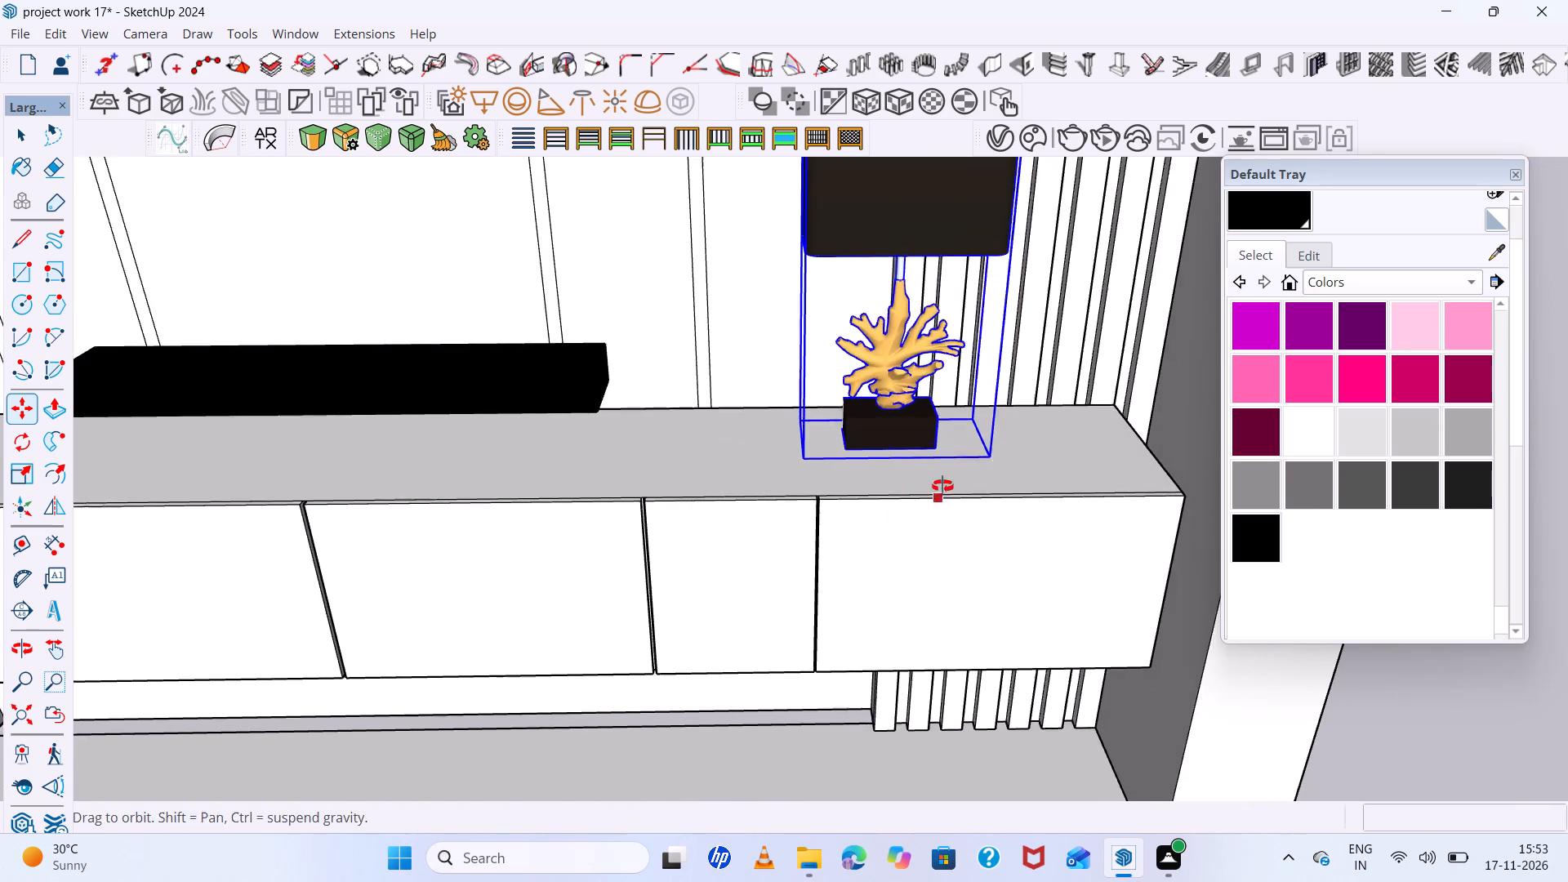
middle_drag(942, 486, 946, 472)
scroll(927, 470, down, 6)
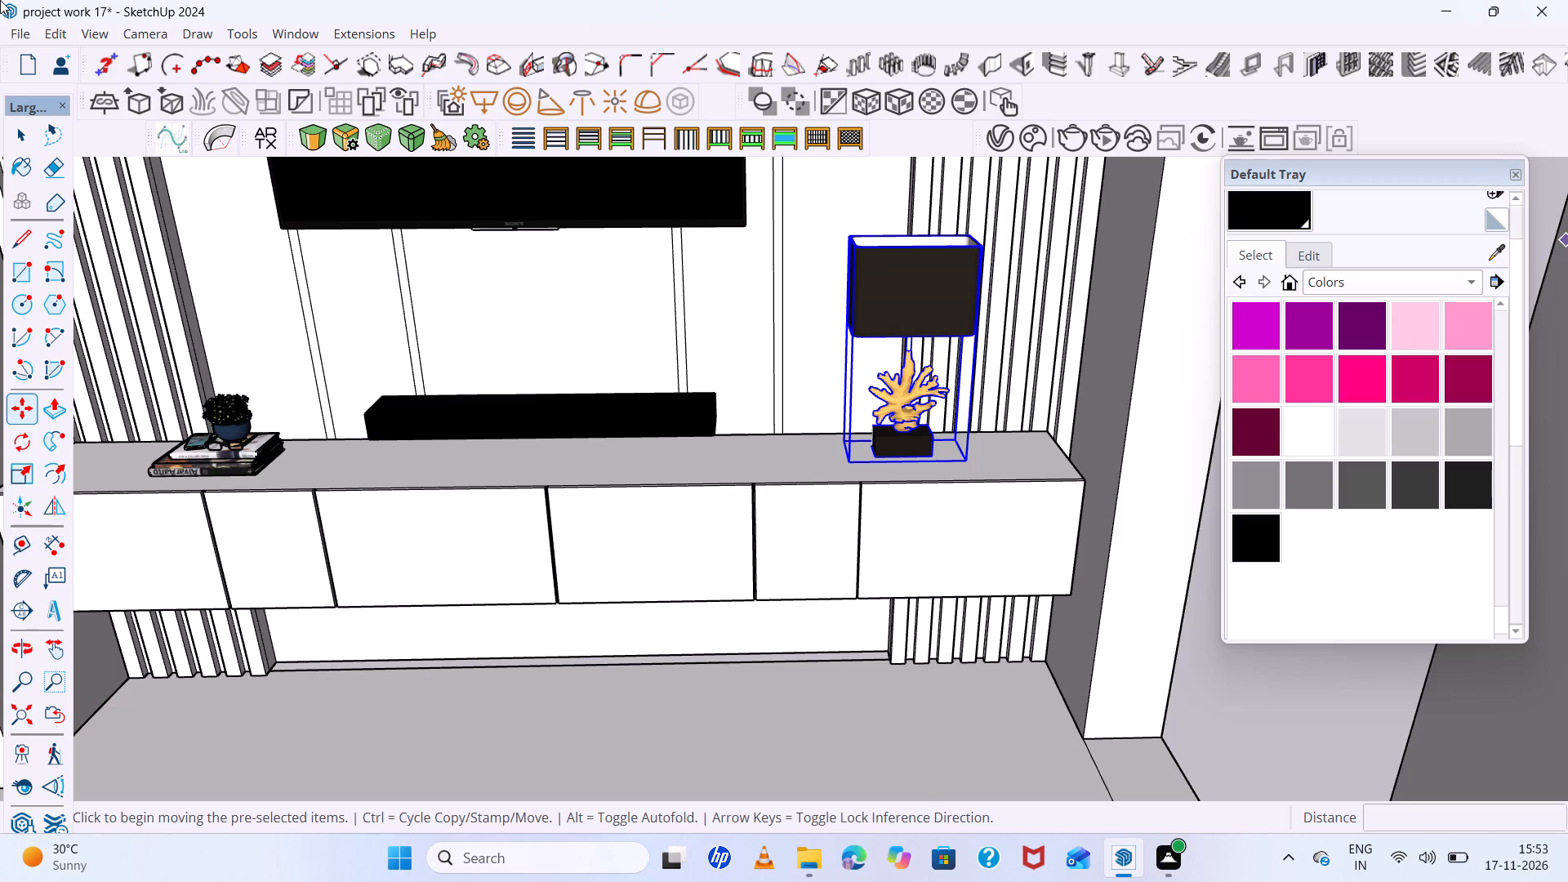
scroll(454, 393, down, 1)
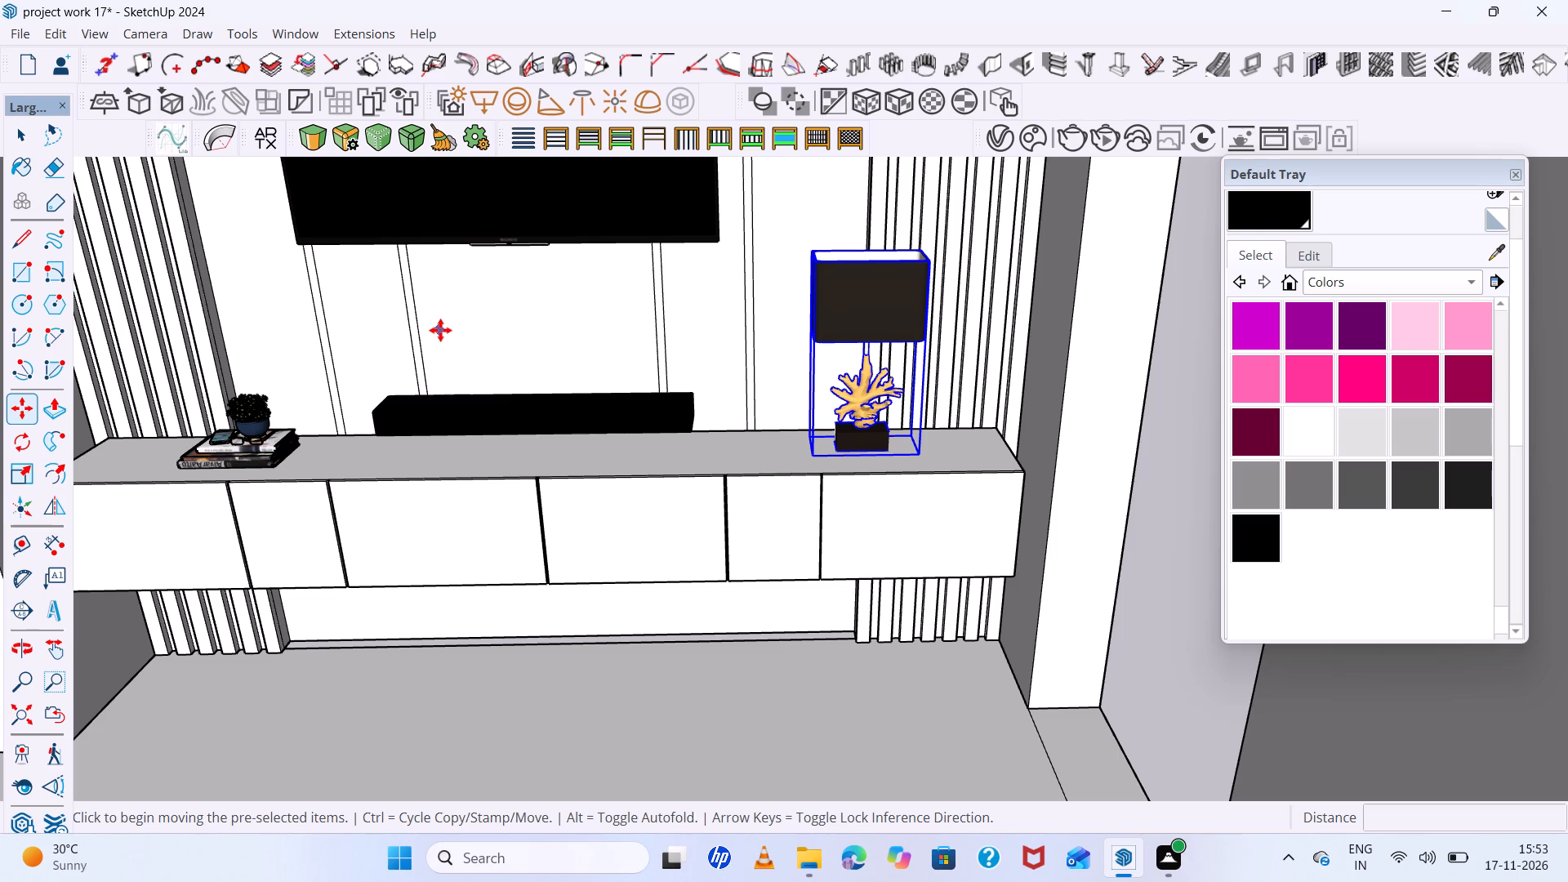
scroll(532, 408, down, 10)
middle_drag(621, 420, 723, 332)
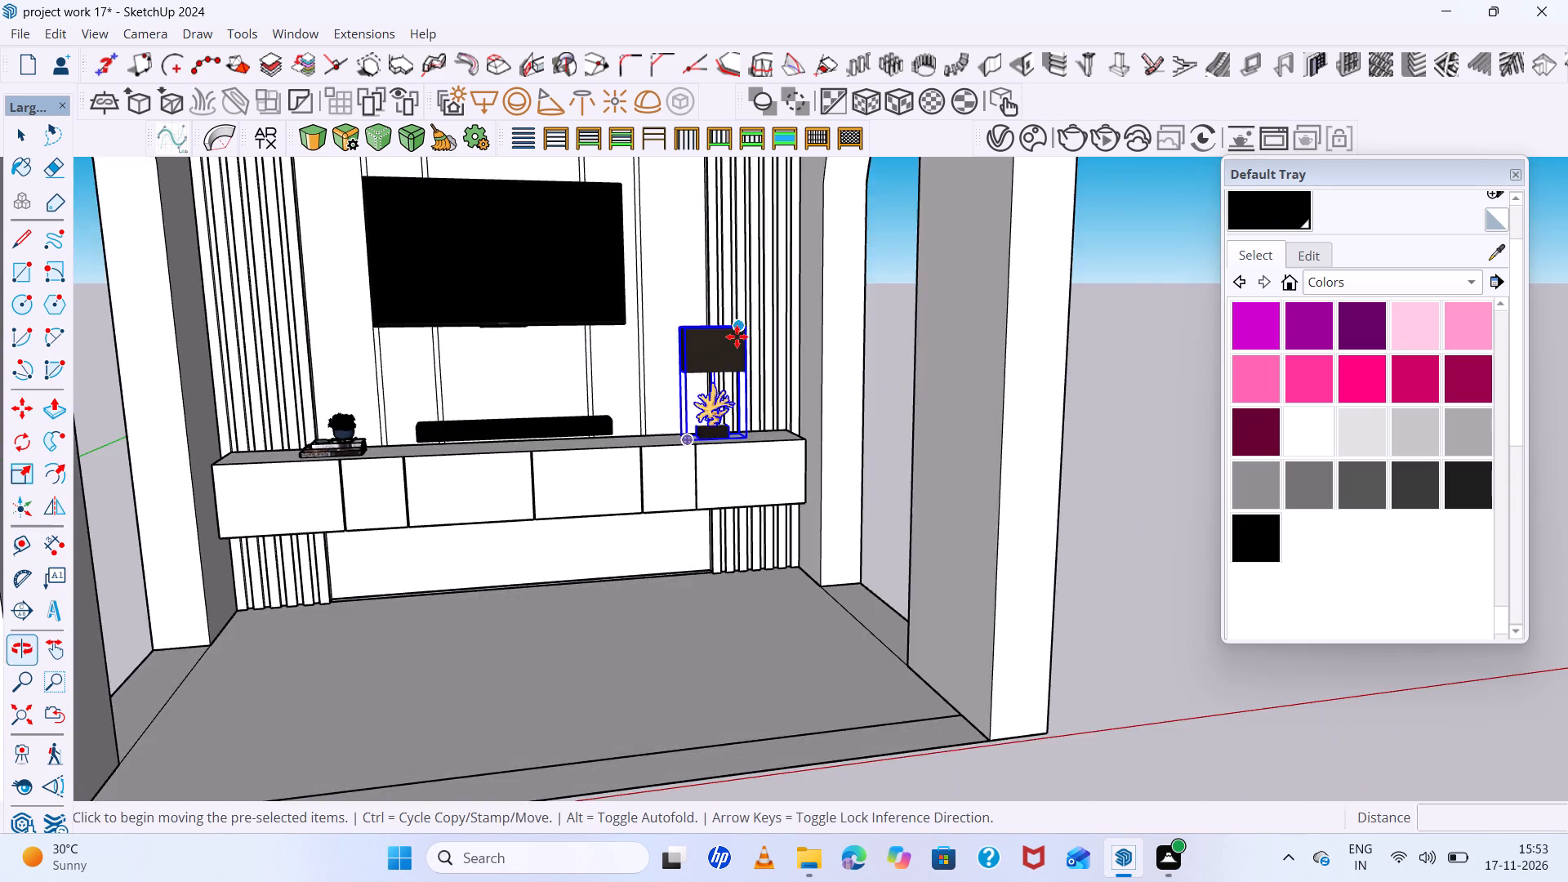
scroll(737, 336, up, 7)
middle_click(737, 338)
scroll(738, 345, up, 1)
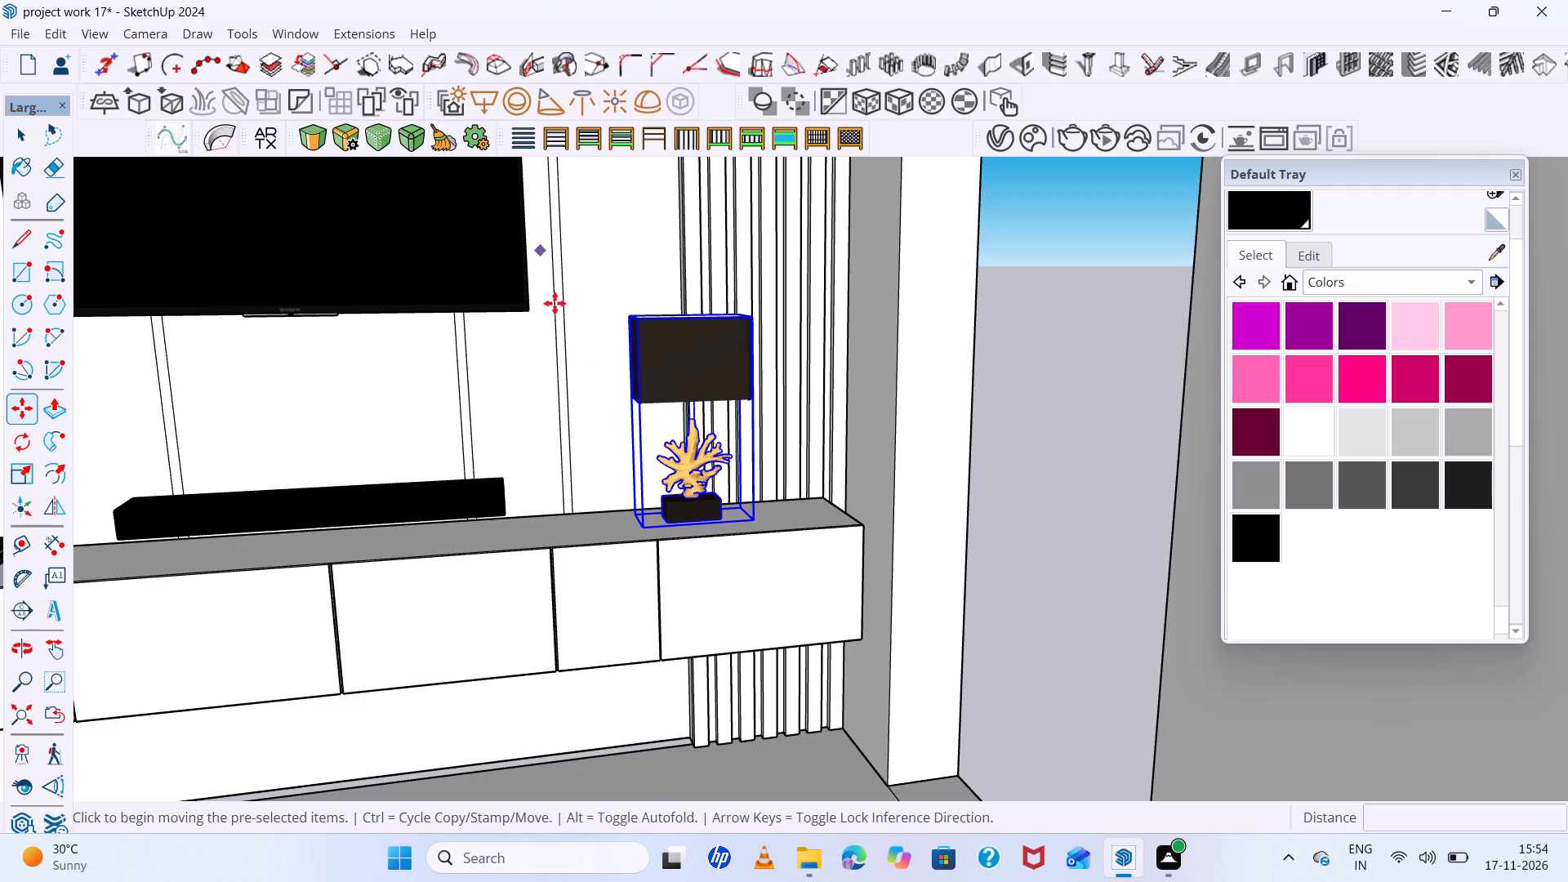
scroll(689, 441, down, 10)
middle_drag(679, 430, 648, 537)
scroll(700, 382, up, 7)
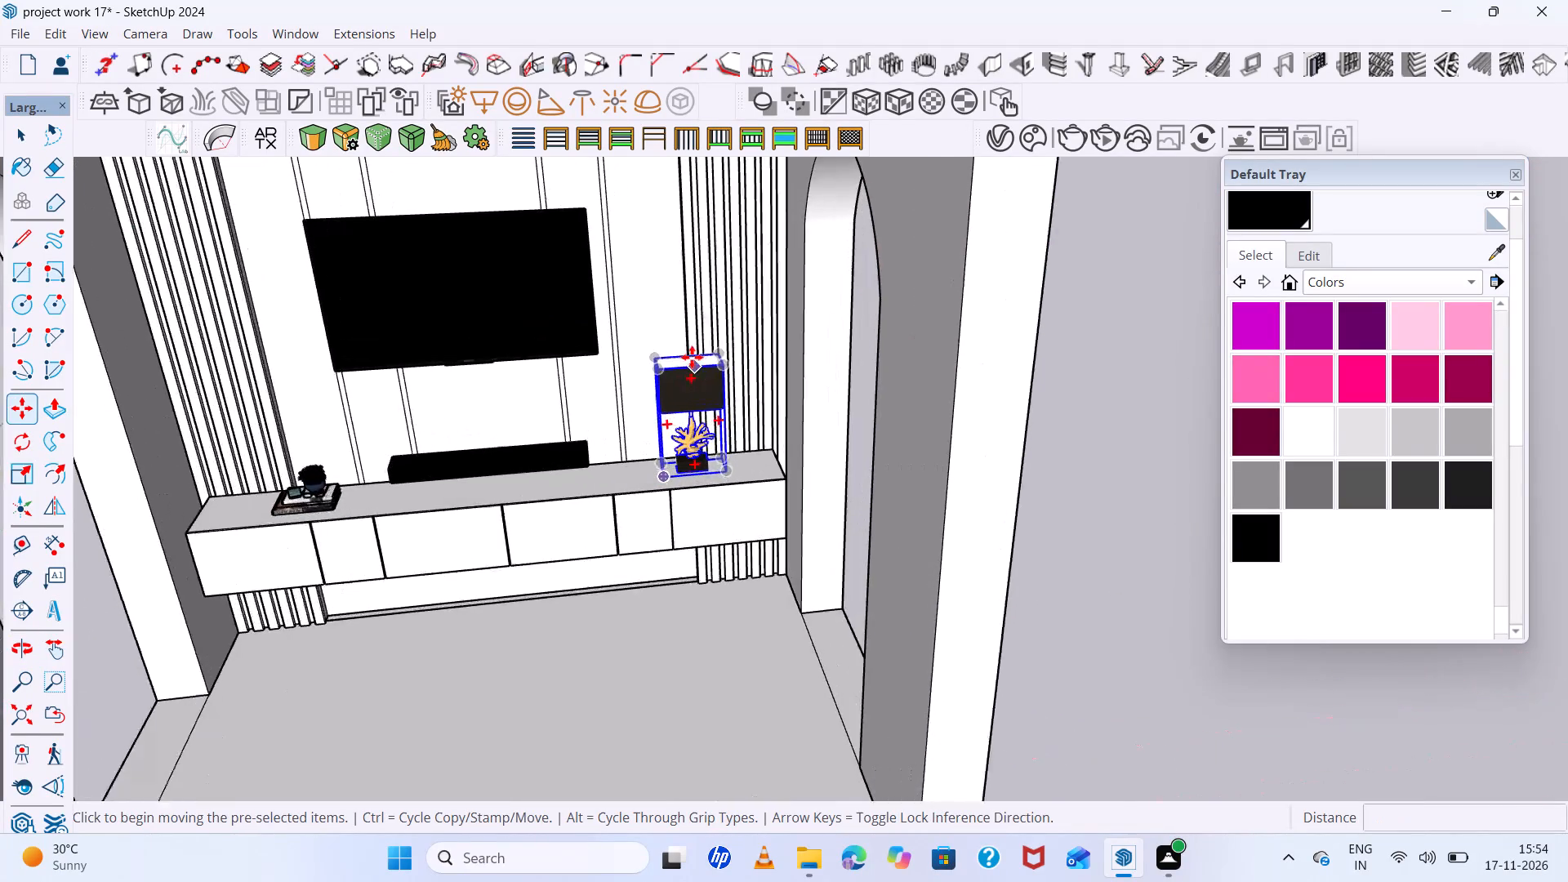
scroll(692, 352, up, 4)
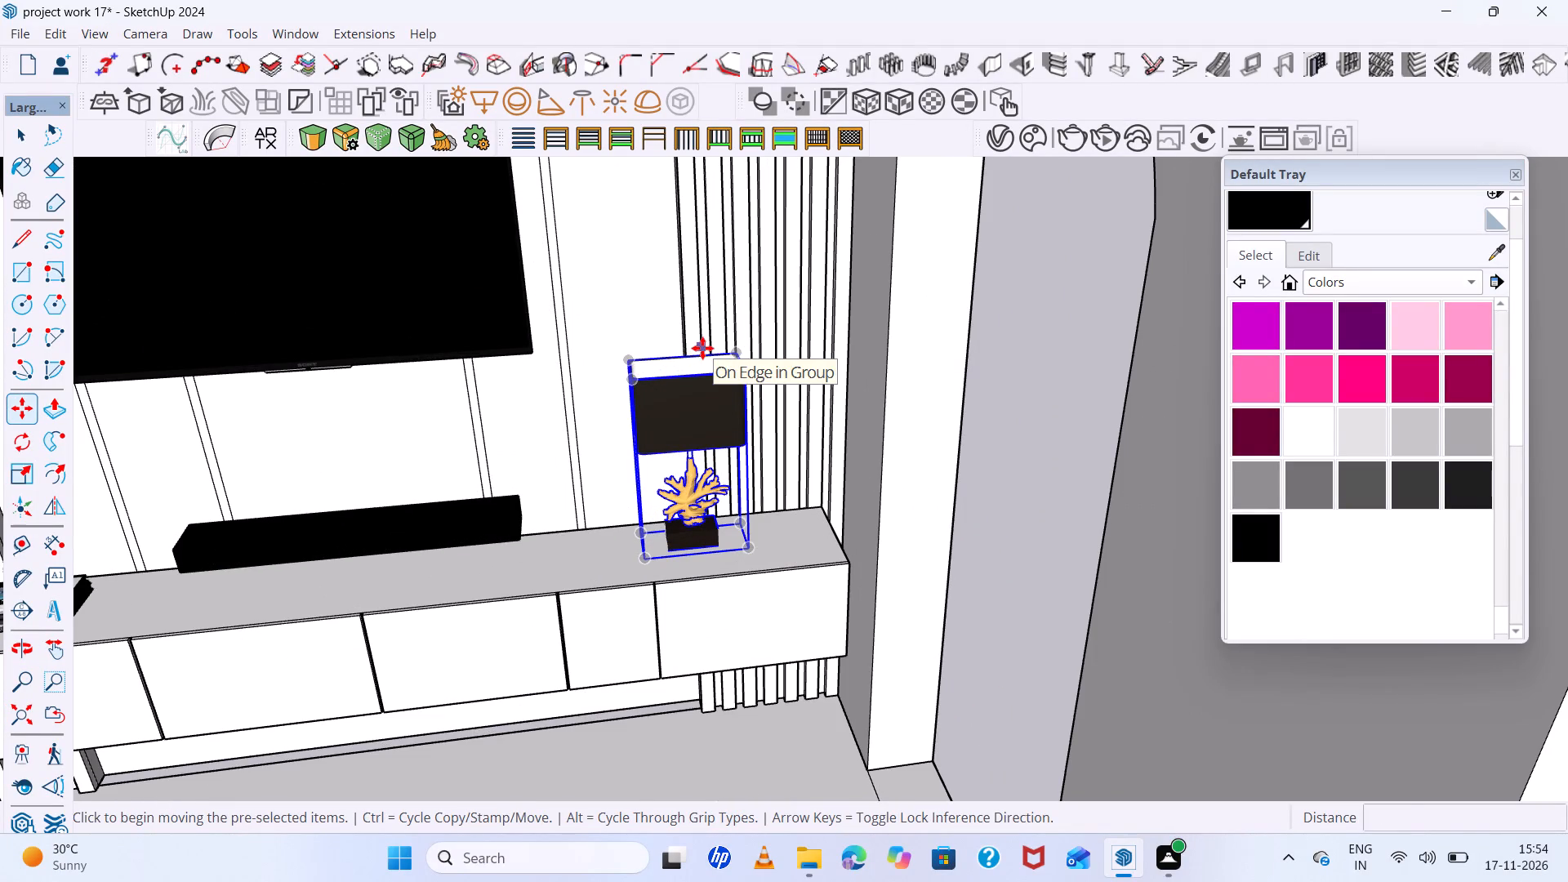
key(s)
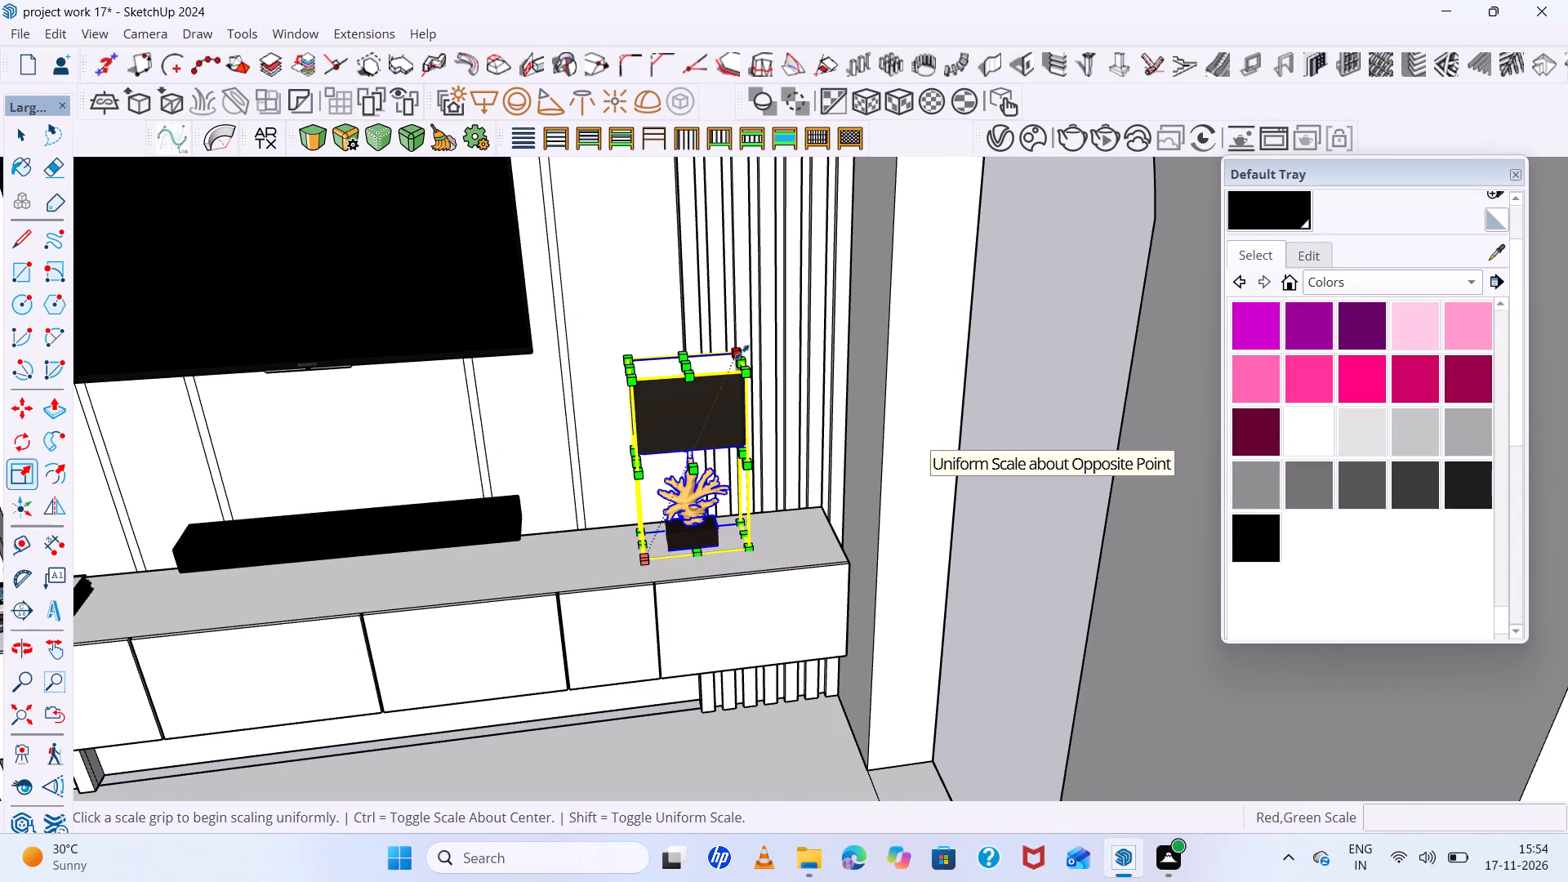
click(741, 350)
click(714, 434)
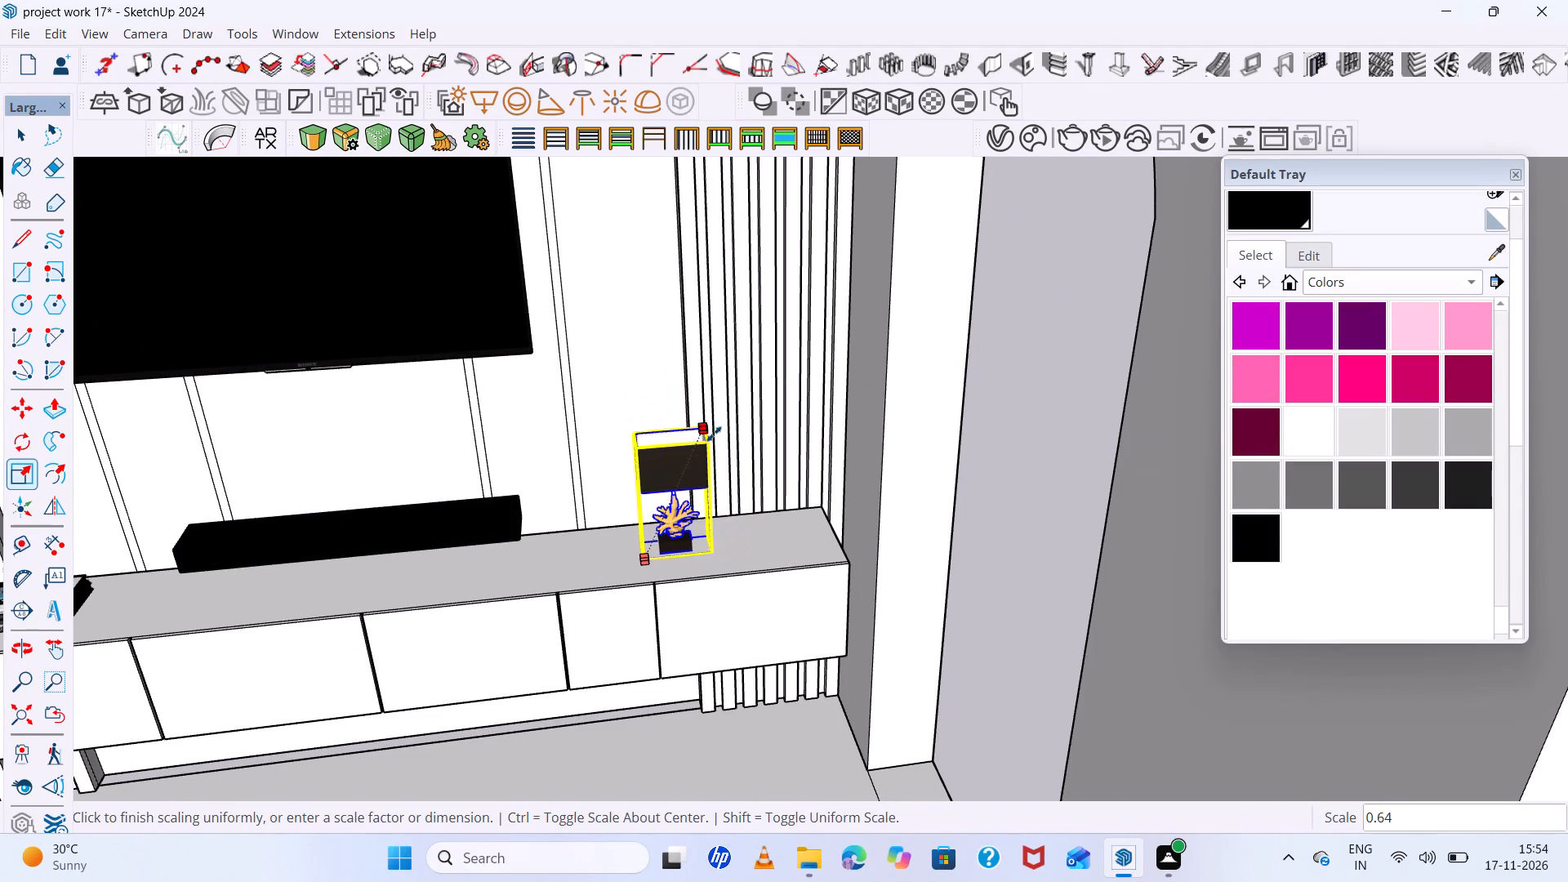
scroll(727, 540, up, 6)
key(space)
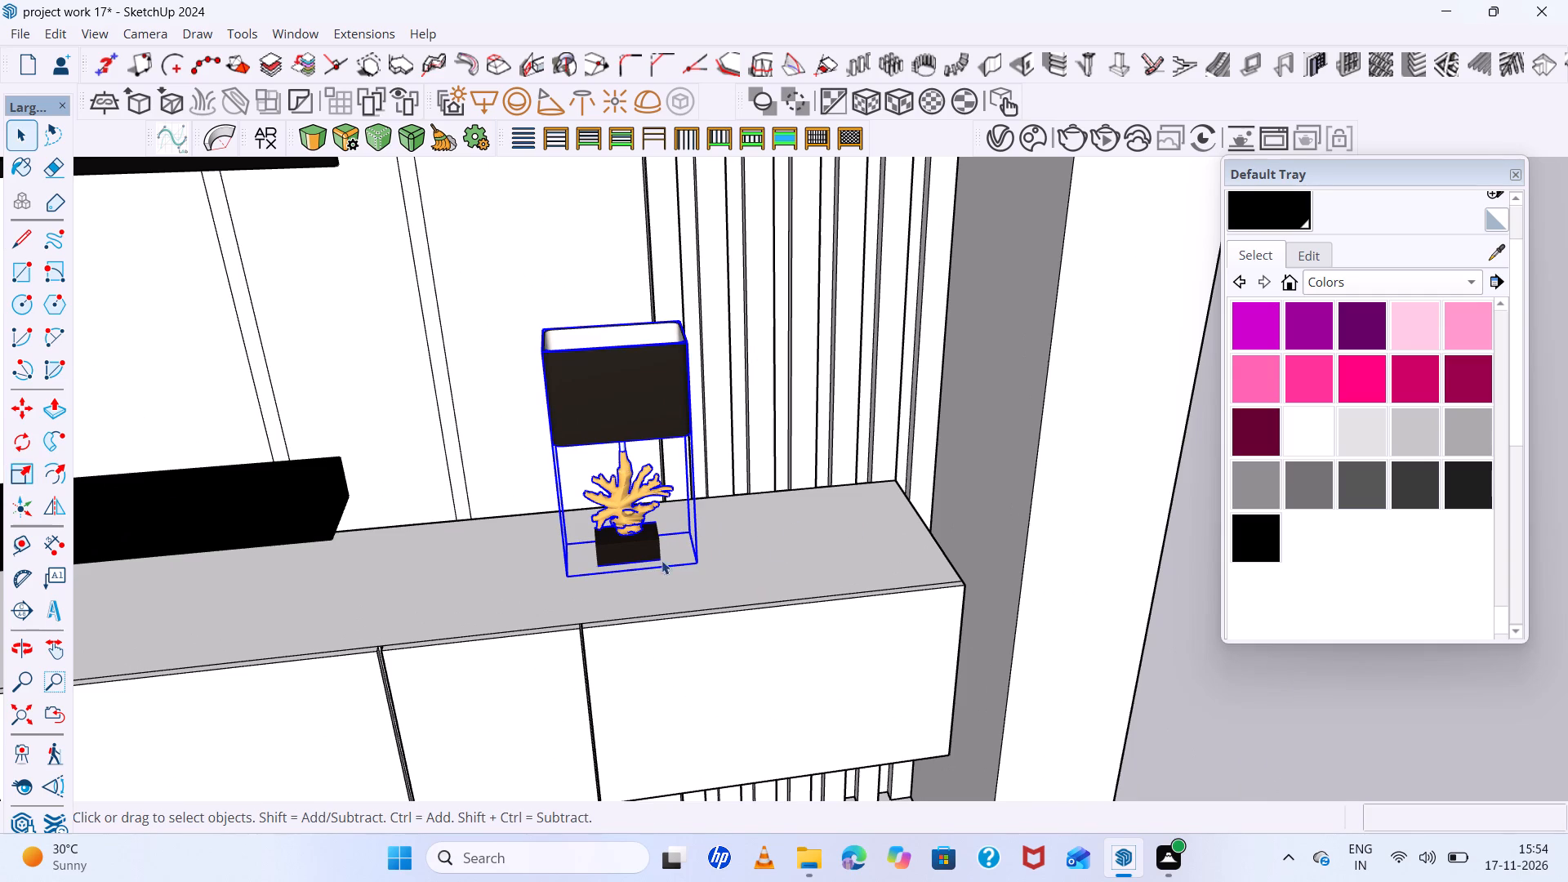
scroll(648, 550, down, 6)
middle_drag(648, 546, 645, 483)
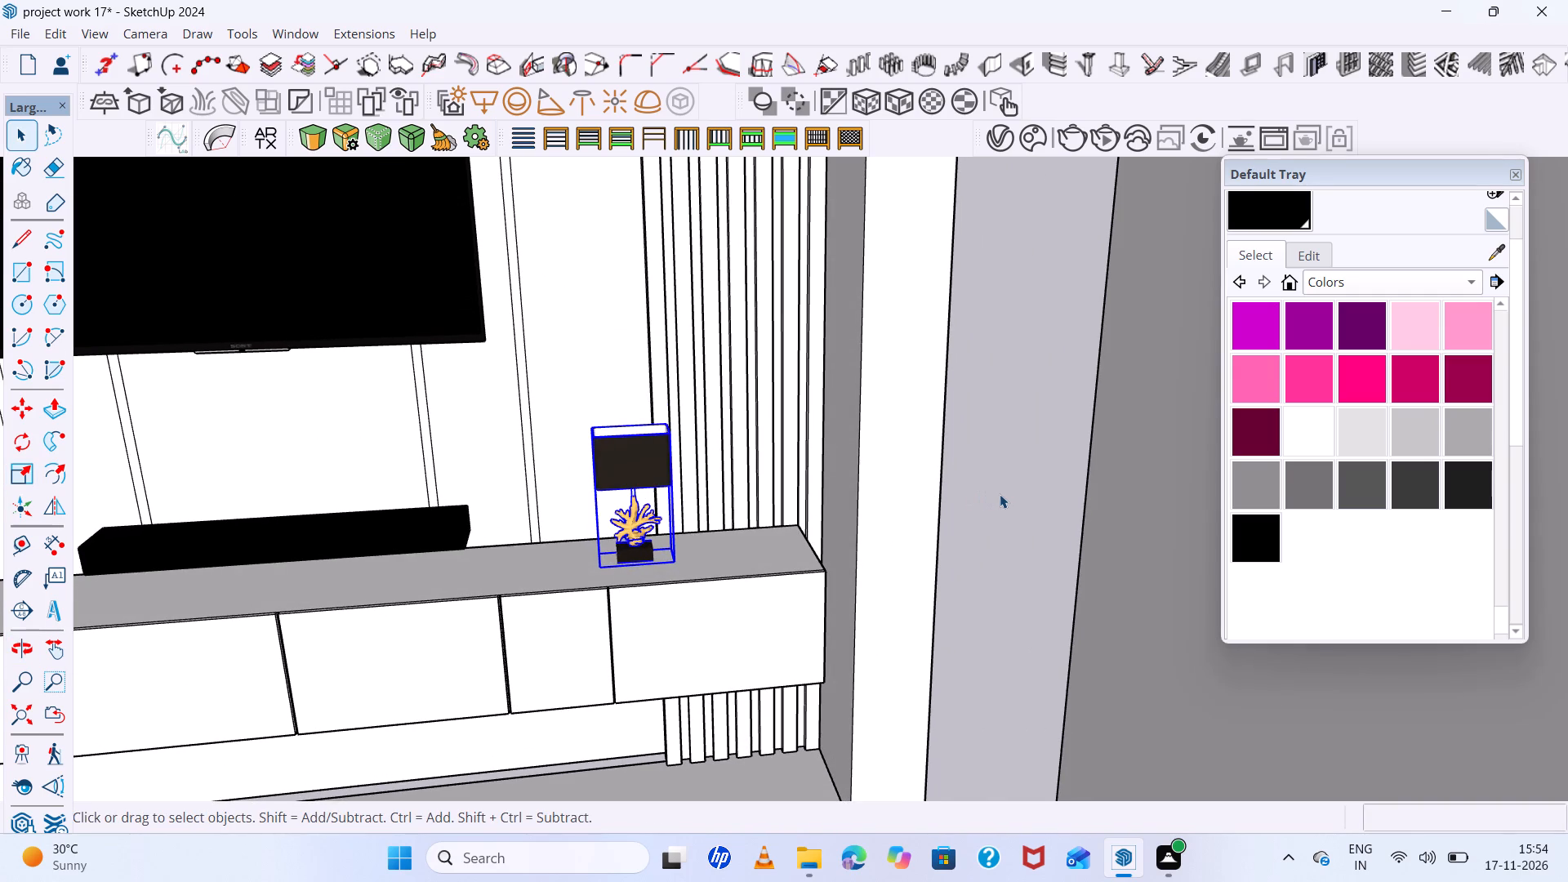
click(1000, 494)
Inspect the lamp's shade, coral base and seating on the console from above and from the front.
scroll(688, 494, up, 11)
scroll(563, 506, down, 5)
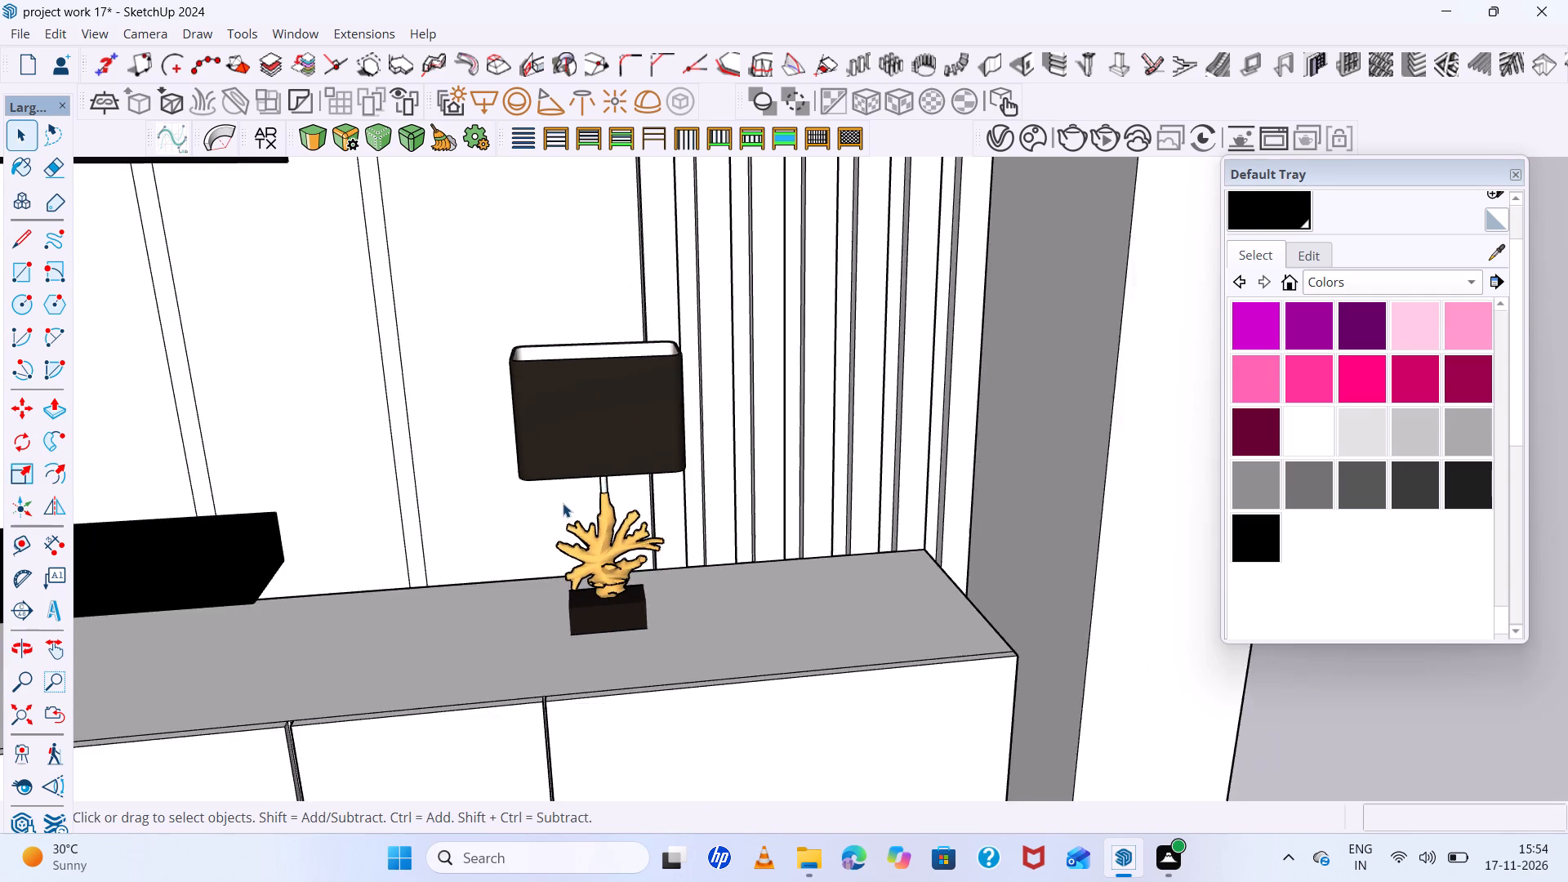
middle_drag(579, 509, 677, 835)
scroll(607, 496, up, 6)
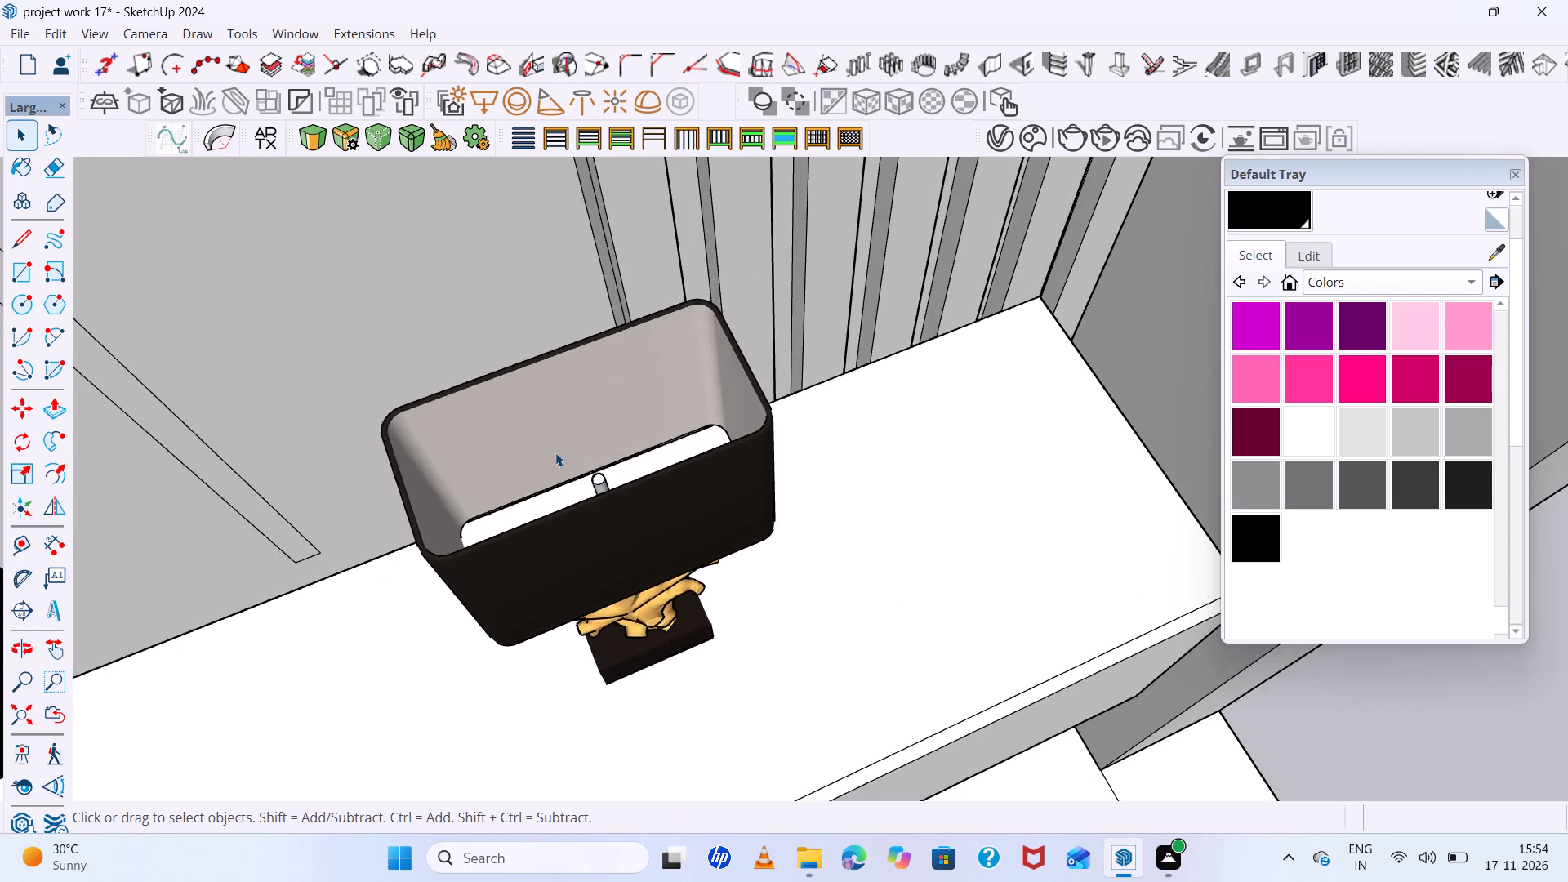
scroll(555, 452, up, 7)
middle_drag(582, 477, 771, 511)
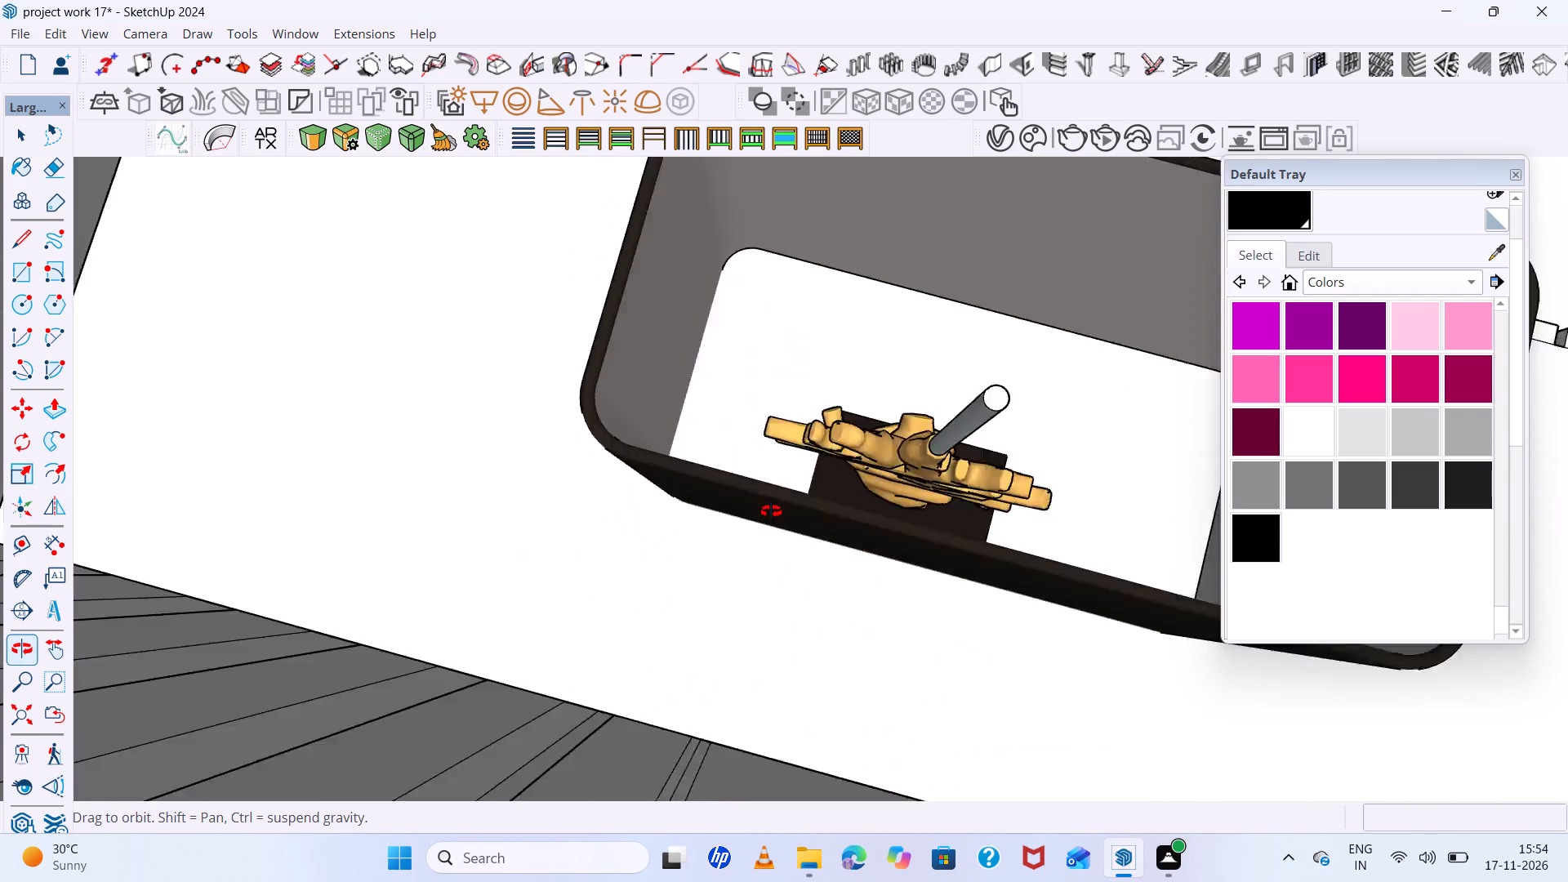
middle_drag(771, 511, 0, 395)
scroll(403, 389, down, 5)
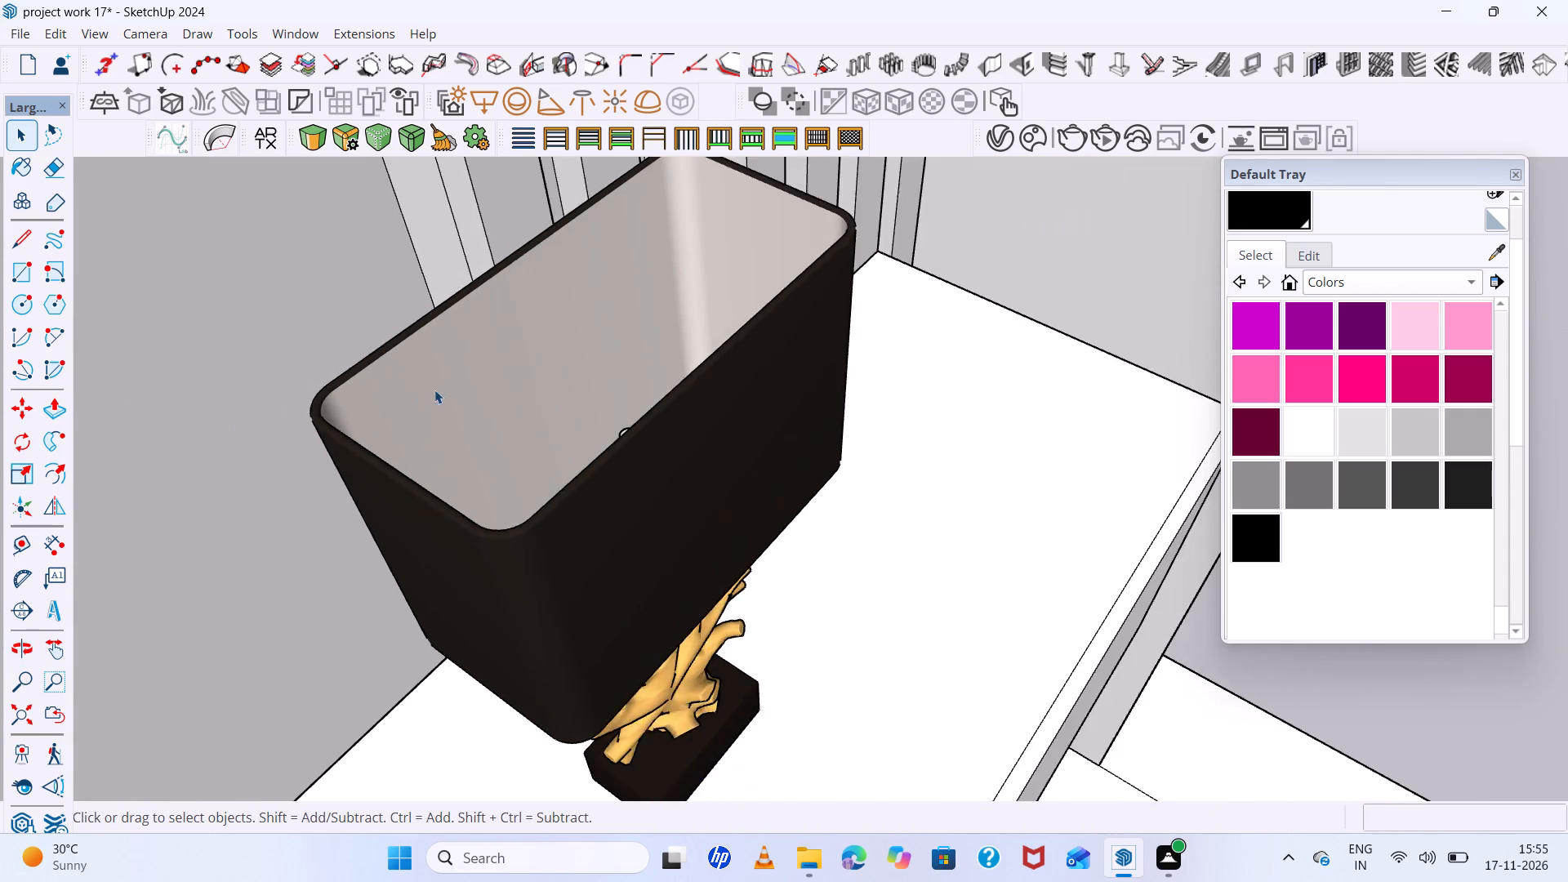
scroll(434, 390, down, 7)
middle_drag(505, 467, 0, 345)
scroll(548, 316, up, 6)
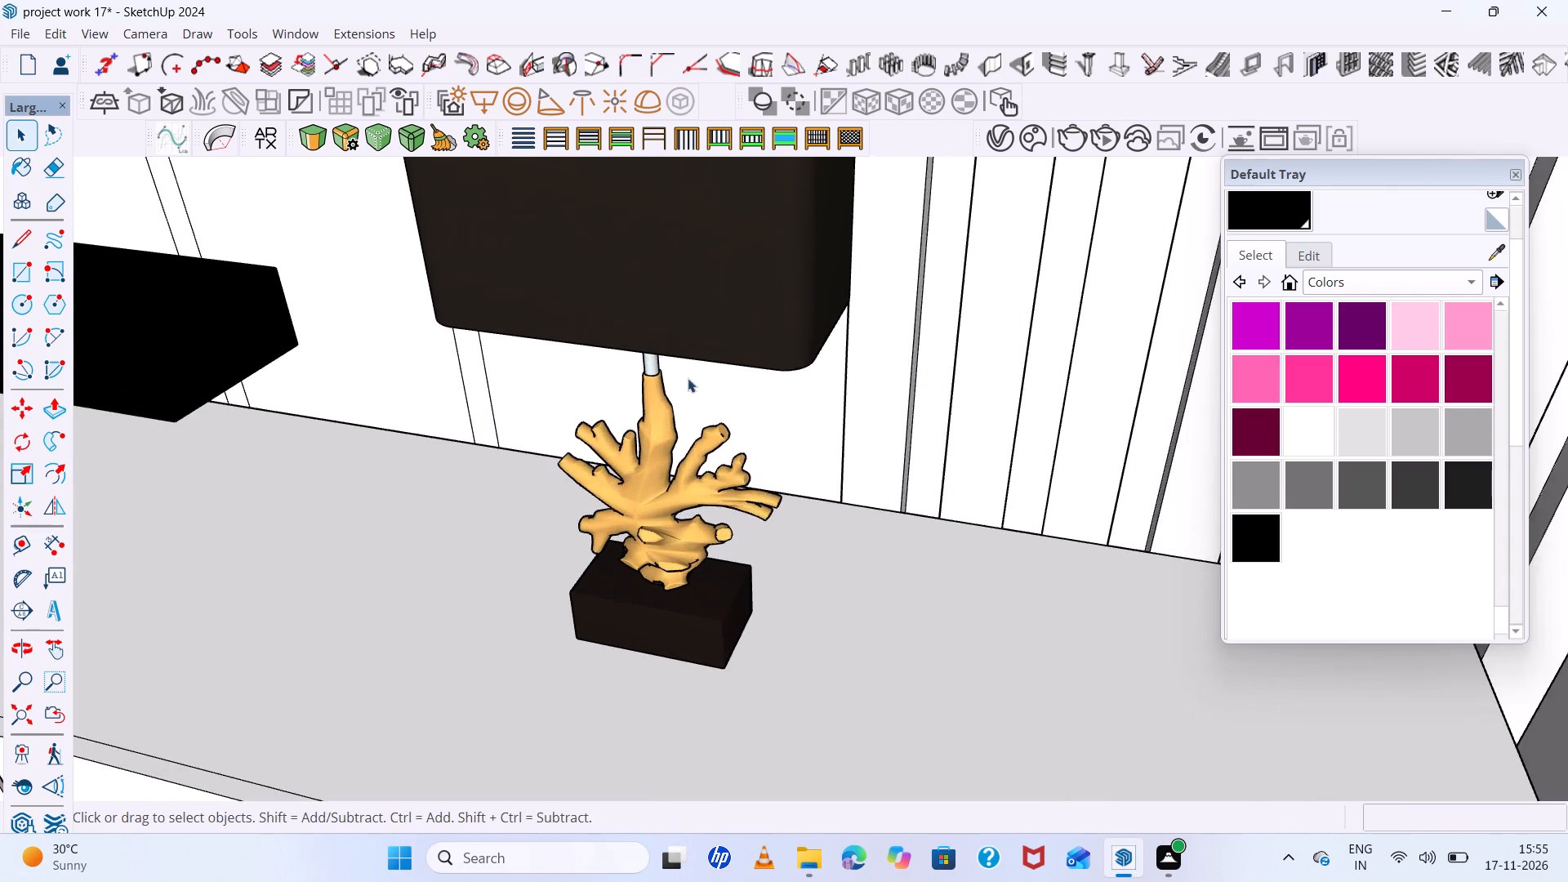
Examine the lamp's coral base and black plinth, and how they sit on the TV console top.
scroll(706, 459, up, 5)
click(662, 508)
scroll(581, 501, down, 5)
middle_drag(580, 510, 639, 416)
scroll(652, 521, up, 2)
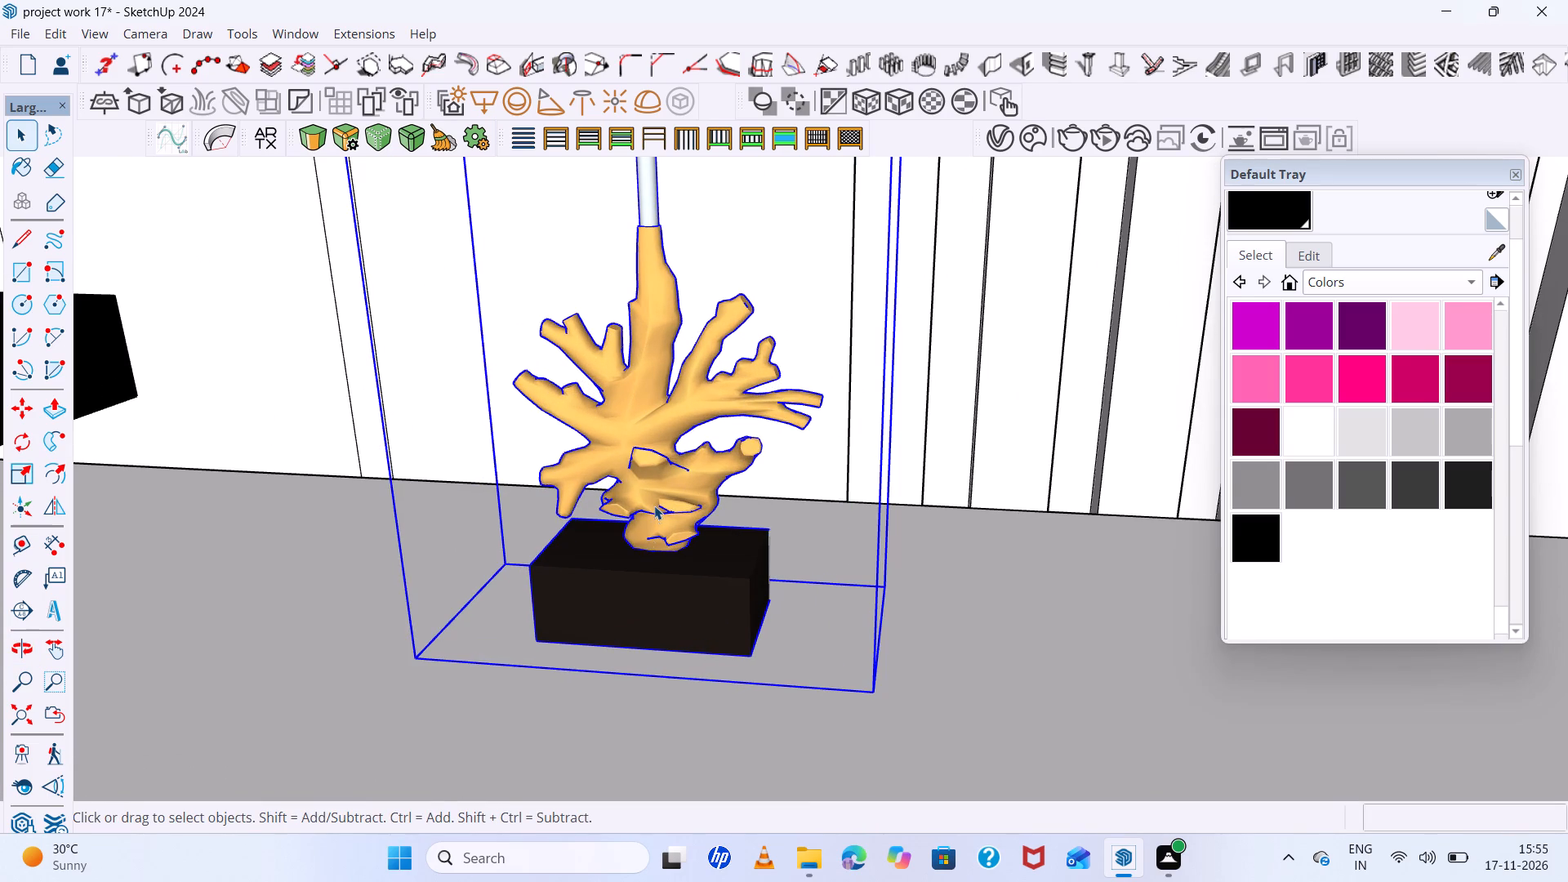
scroll(697, 519, up, 4)
scroll(697, 519, down, 6)
scroll(697, 519, up, 1)
scroll(697, 519, down, 5)
scroll(828, 581, up, 5)
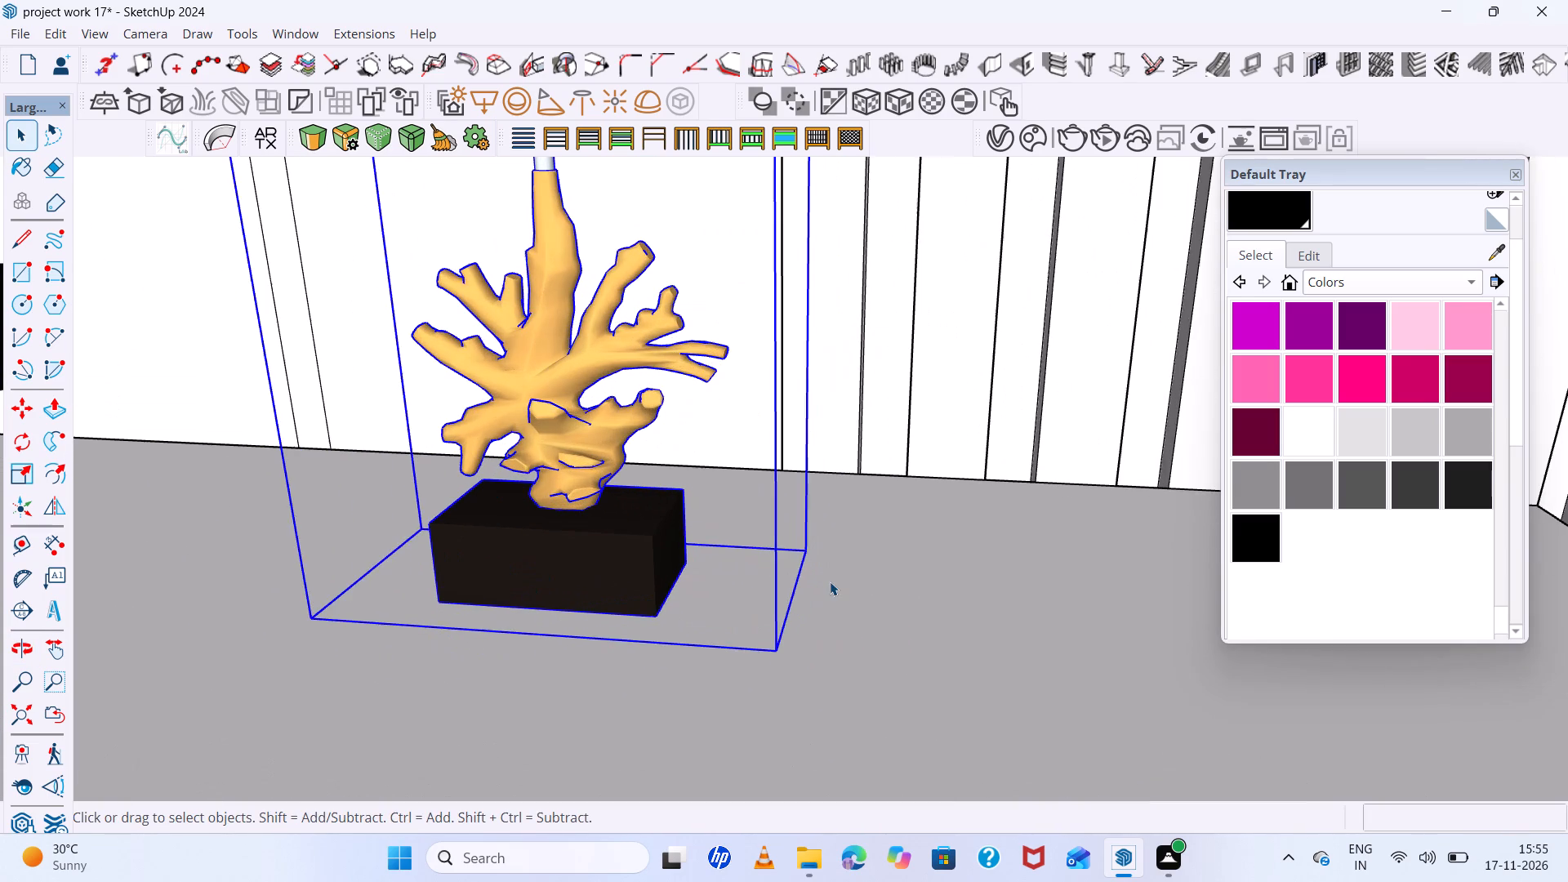
Examine the console top around the lamp, its front edge and the narrow gap between the cabinet doors.
click(833, 581)
scroll(716, 499, down, 14)
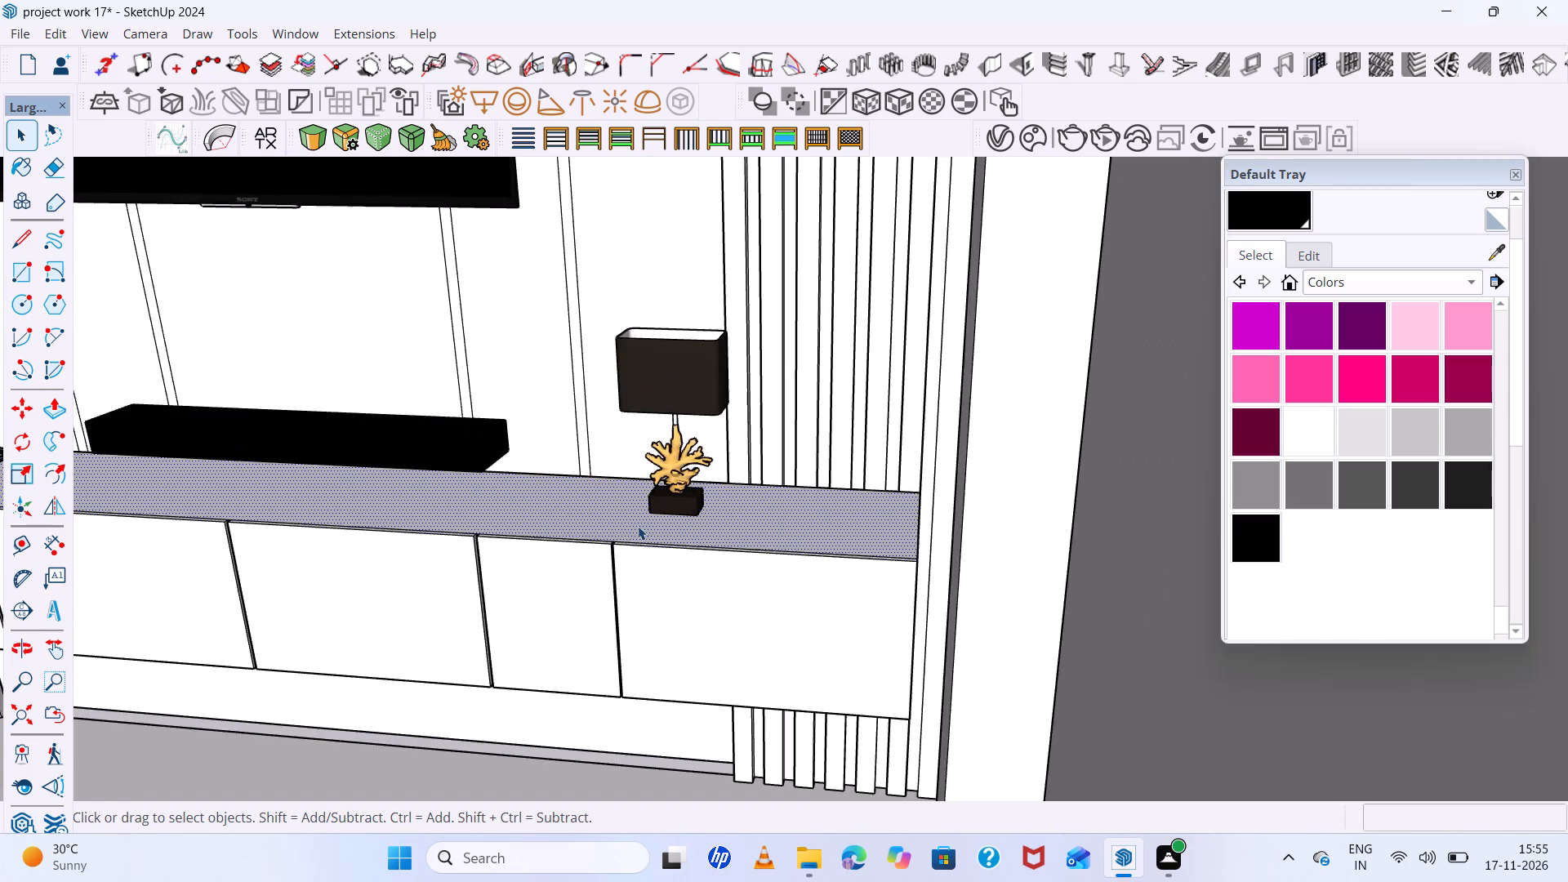
scroll(635, 529, up, 18)
scroll(653, 553, up, 4)
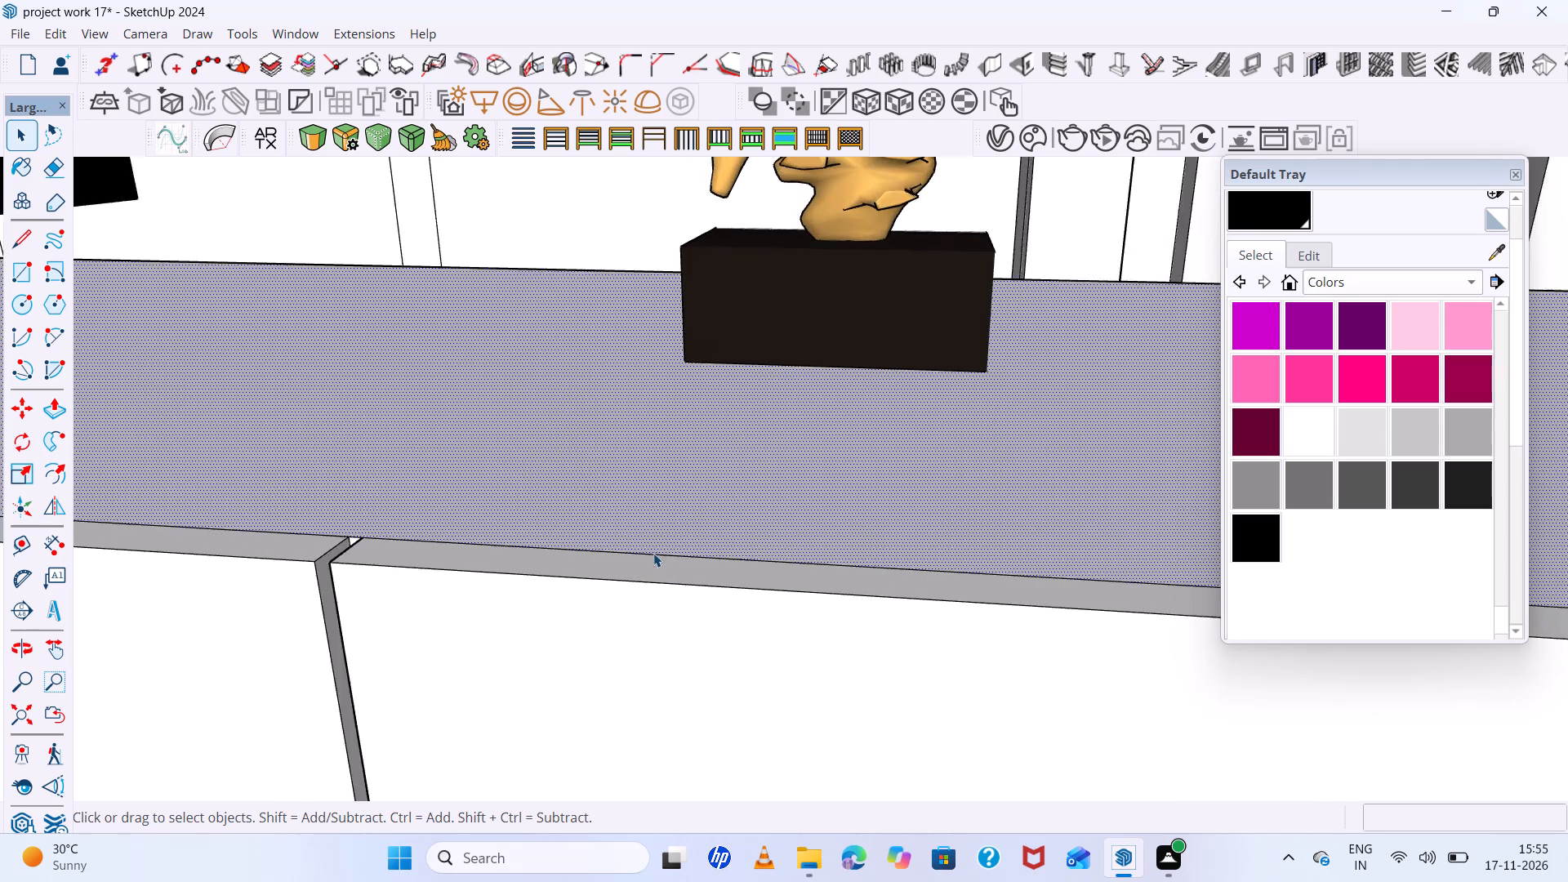
scroll(653, 552, down, 6)
middle_drag(653, 551, 668, 796)
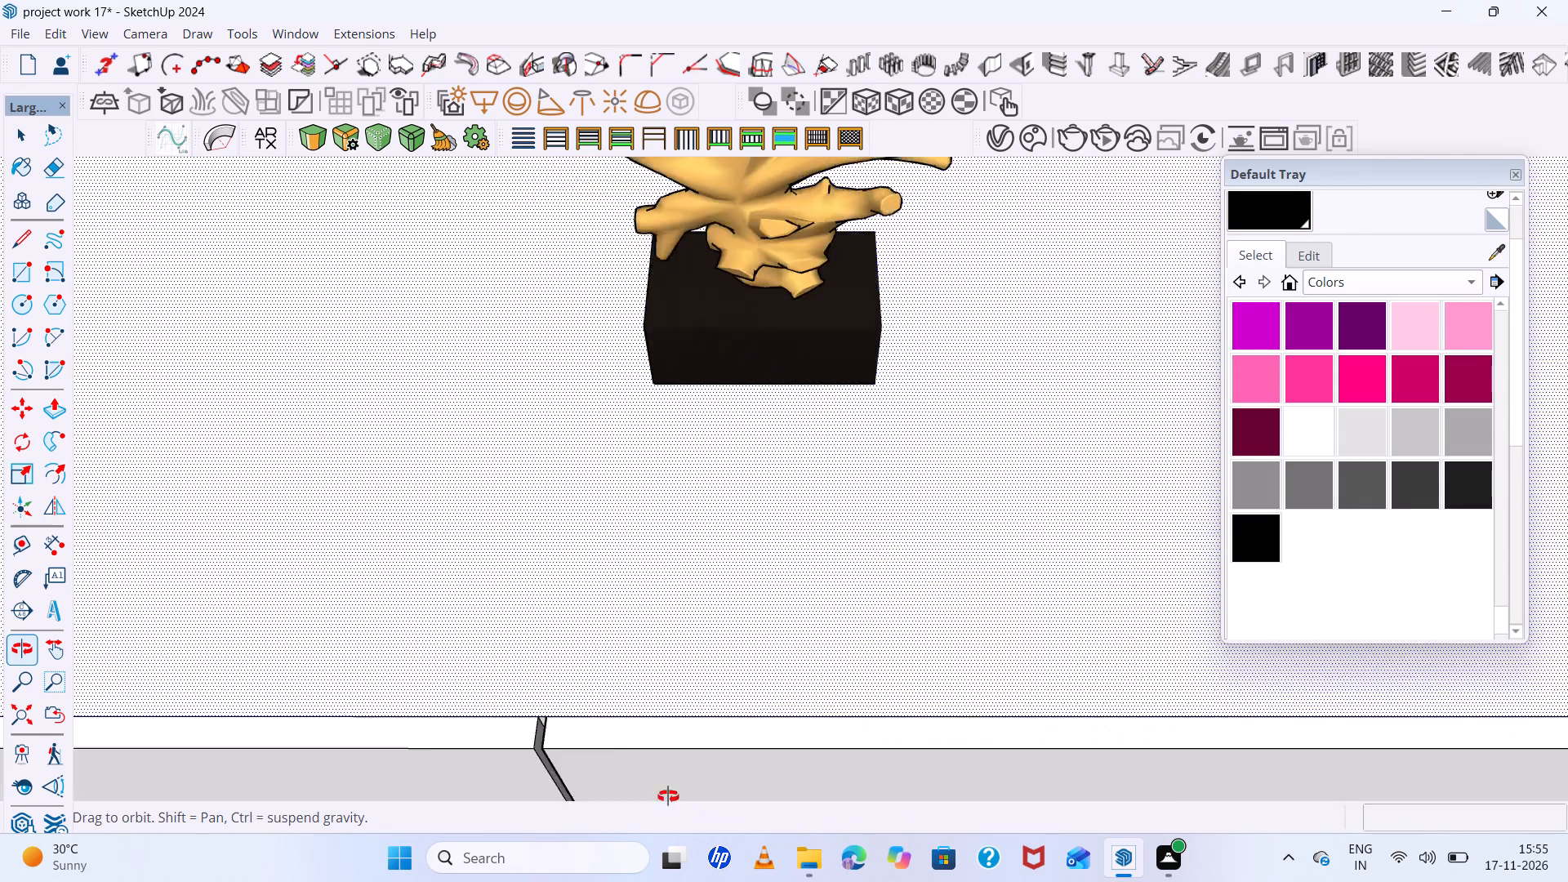
middle_drag(668, 796, 573, 563)
scroll(611, 521, up, 6)
scroll(611, 521, down, 4)
middle_drag(611, 521, 663, 478)
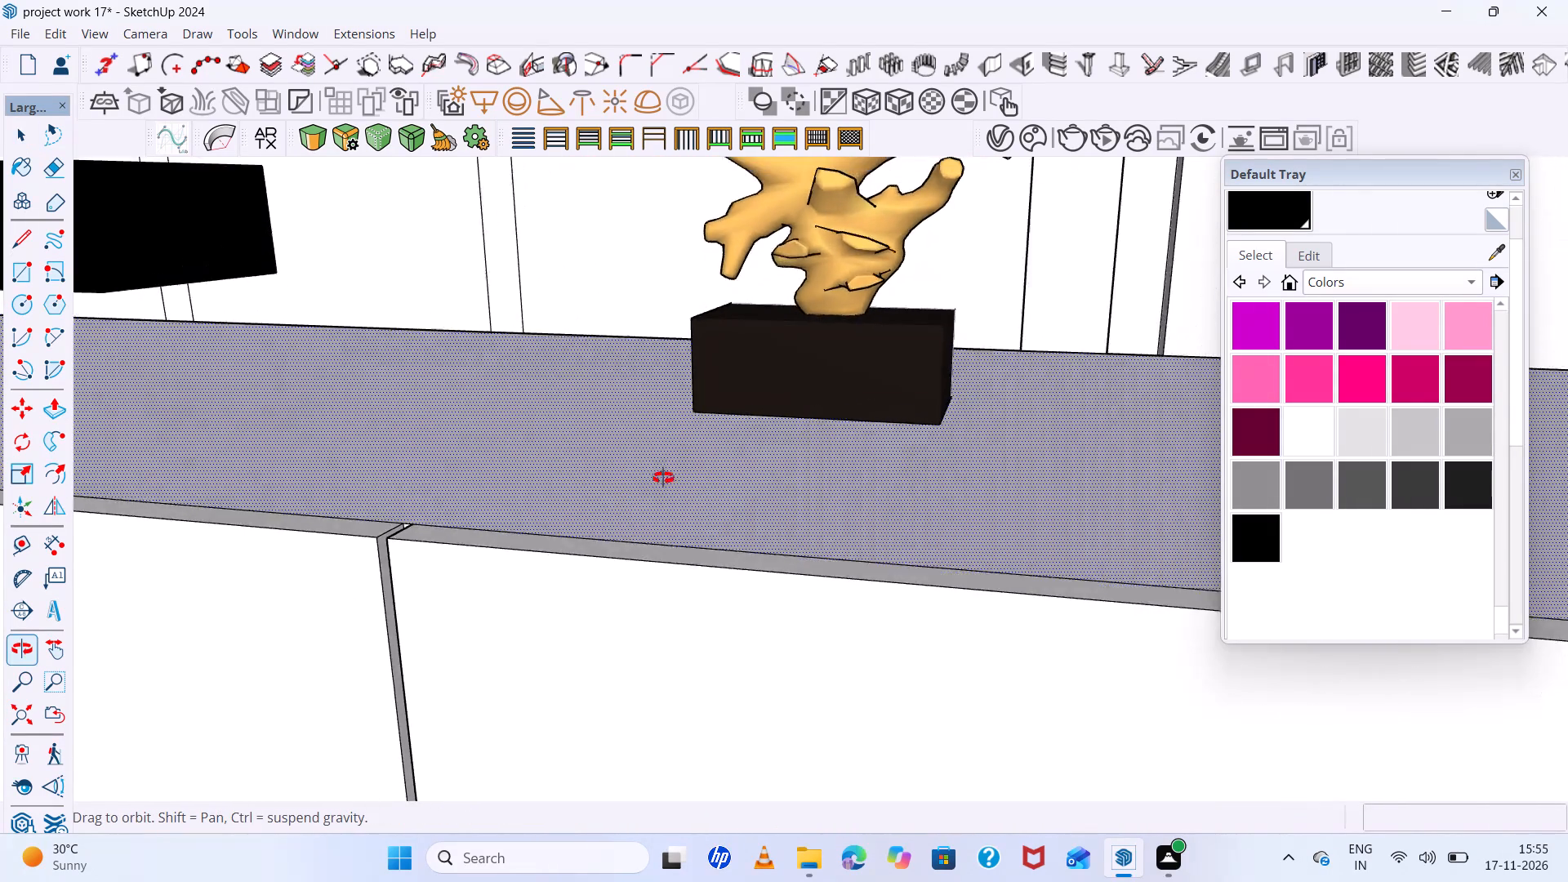
middle_drag(663, 478, 909, 526)
scroll(675, 635, up, 6)
scroll(500, 636, up, 5)
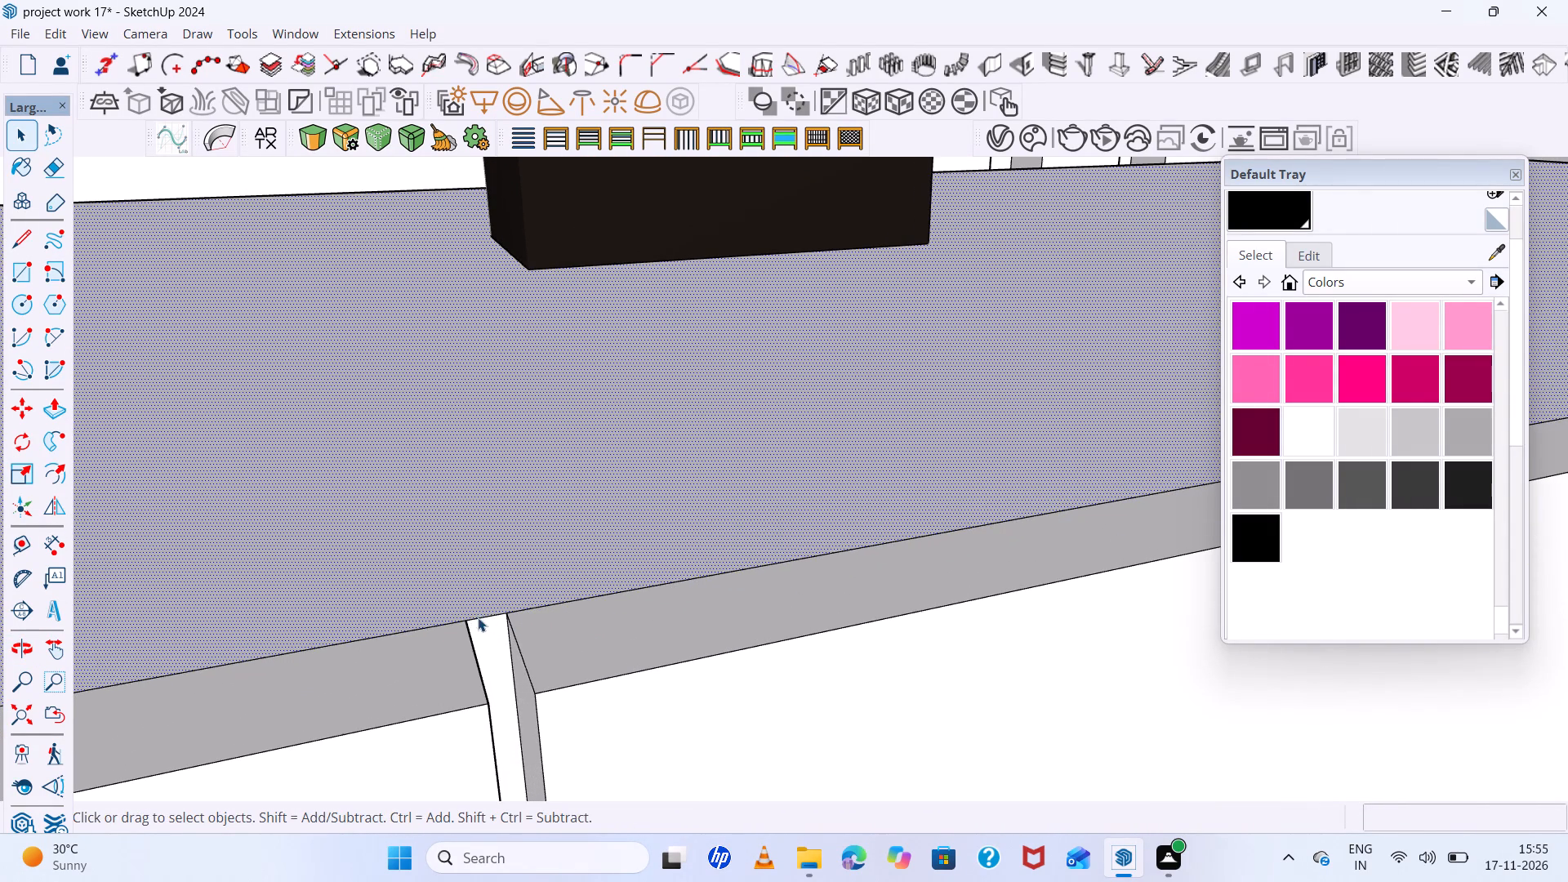
click(494, 617)
scroll(491, 613, down, 3)
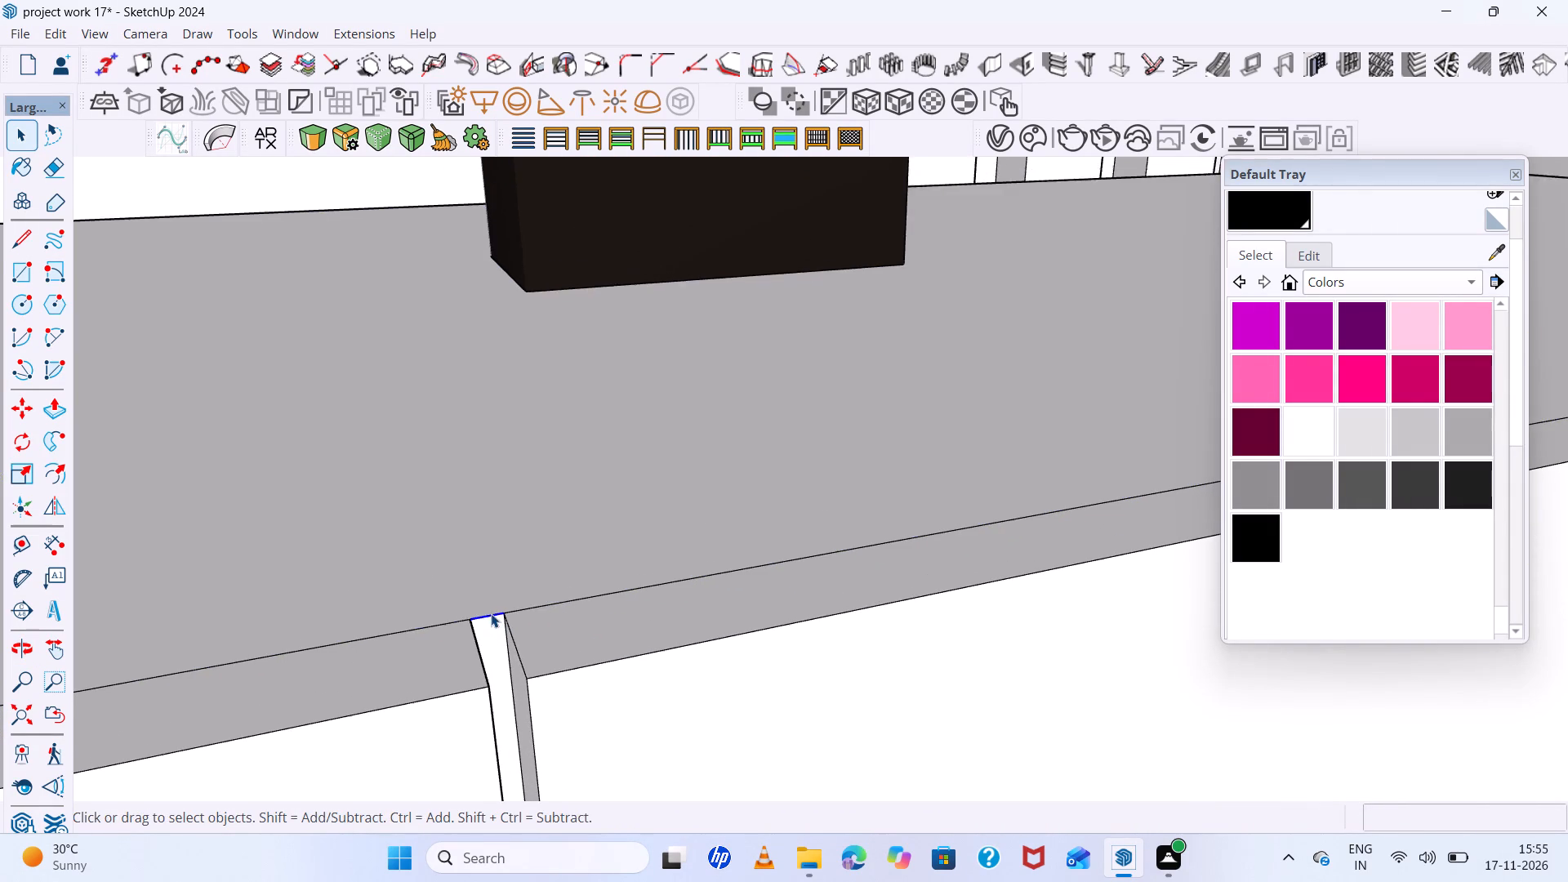
scroll(491, 613, down, 3)
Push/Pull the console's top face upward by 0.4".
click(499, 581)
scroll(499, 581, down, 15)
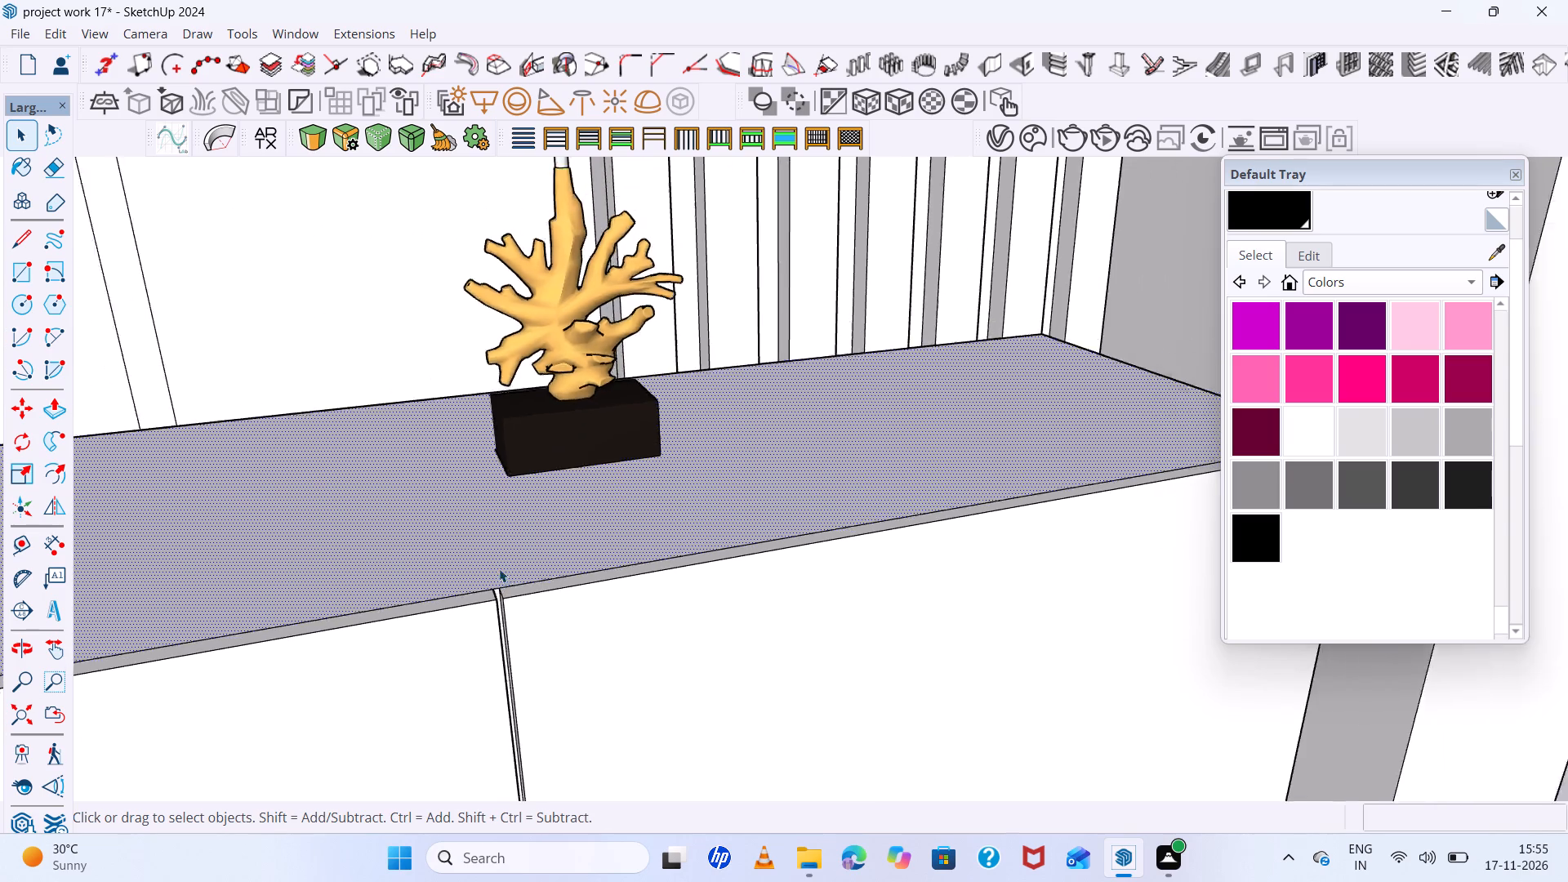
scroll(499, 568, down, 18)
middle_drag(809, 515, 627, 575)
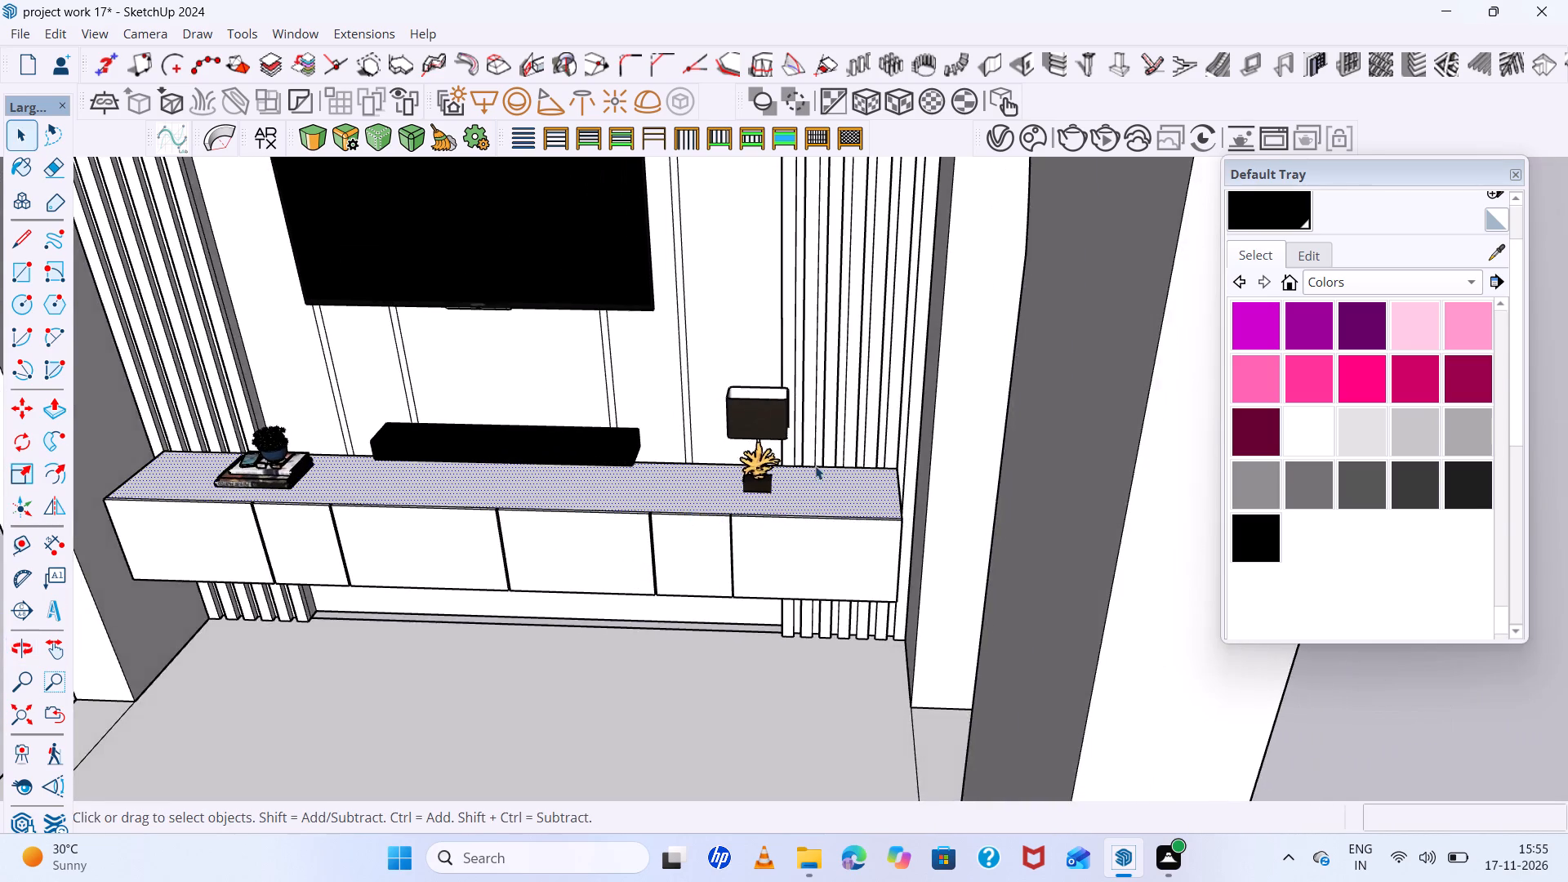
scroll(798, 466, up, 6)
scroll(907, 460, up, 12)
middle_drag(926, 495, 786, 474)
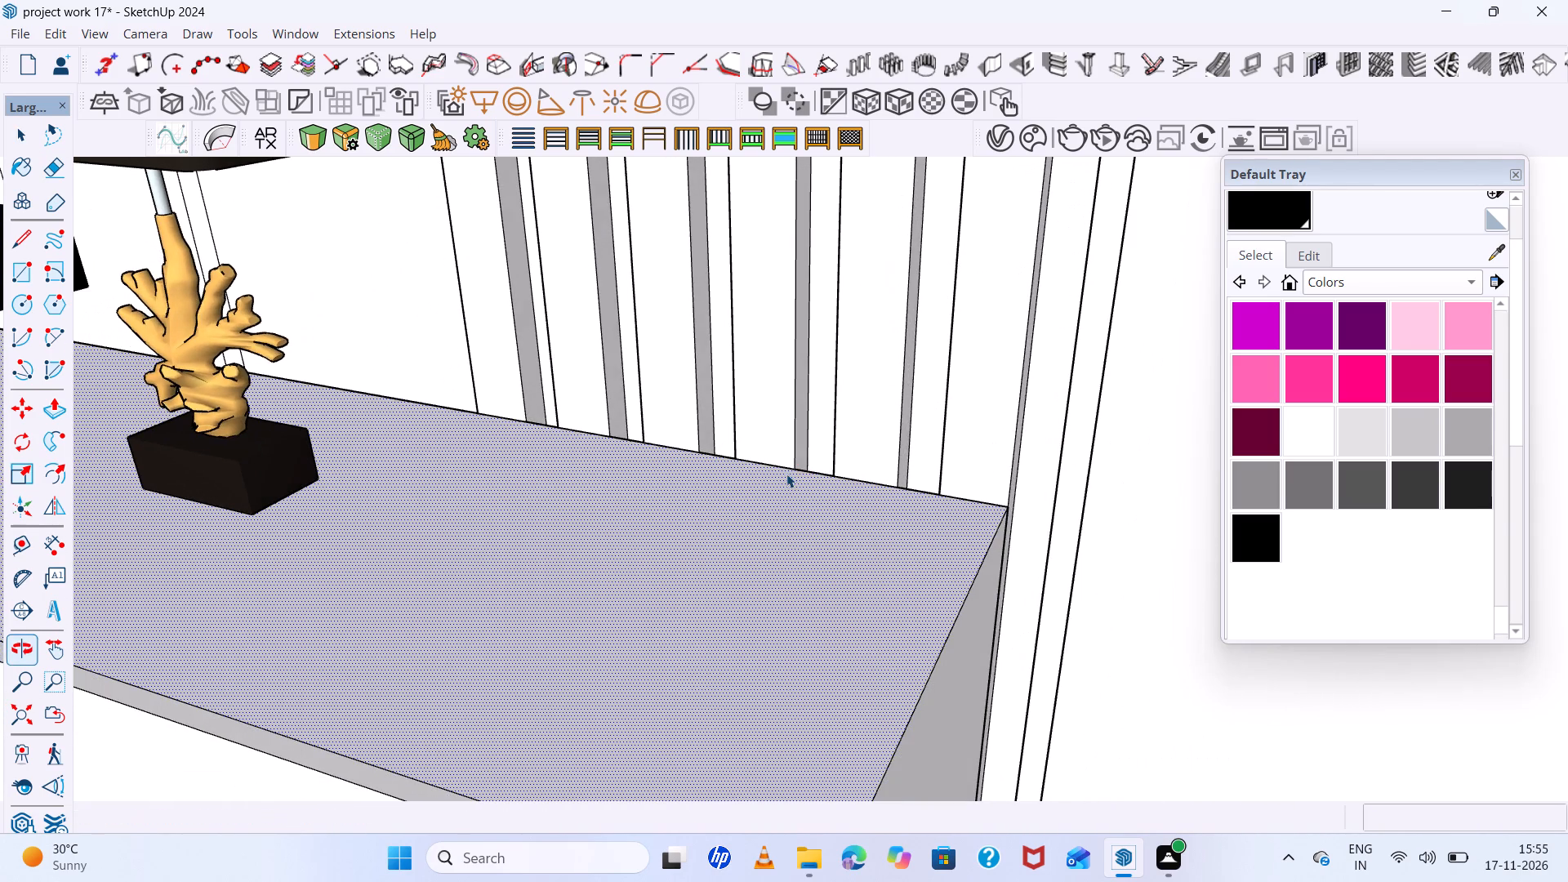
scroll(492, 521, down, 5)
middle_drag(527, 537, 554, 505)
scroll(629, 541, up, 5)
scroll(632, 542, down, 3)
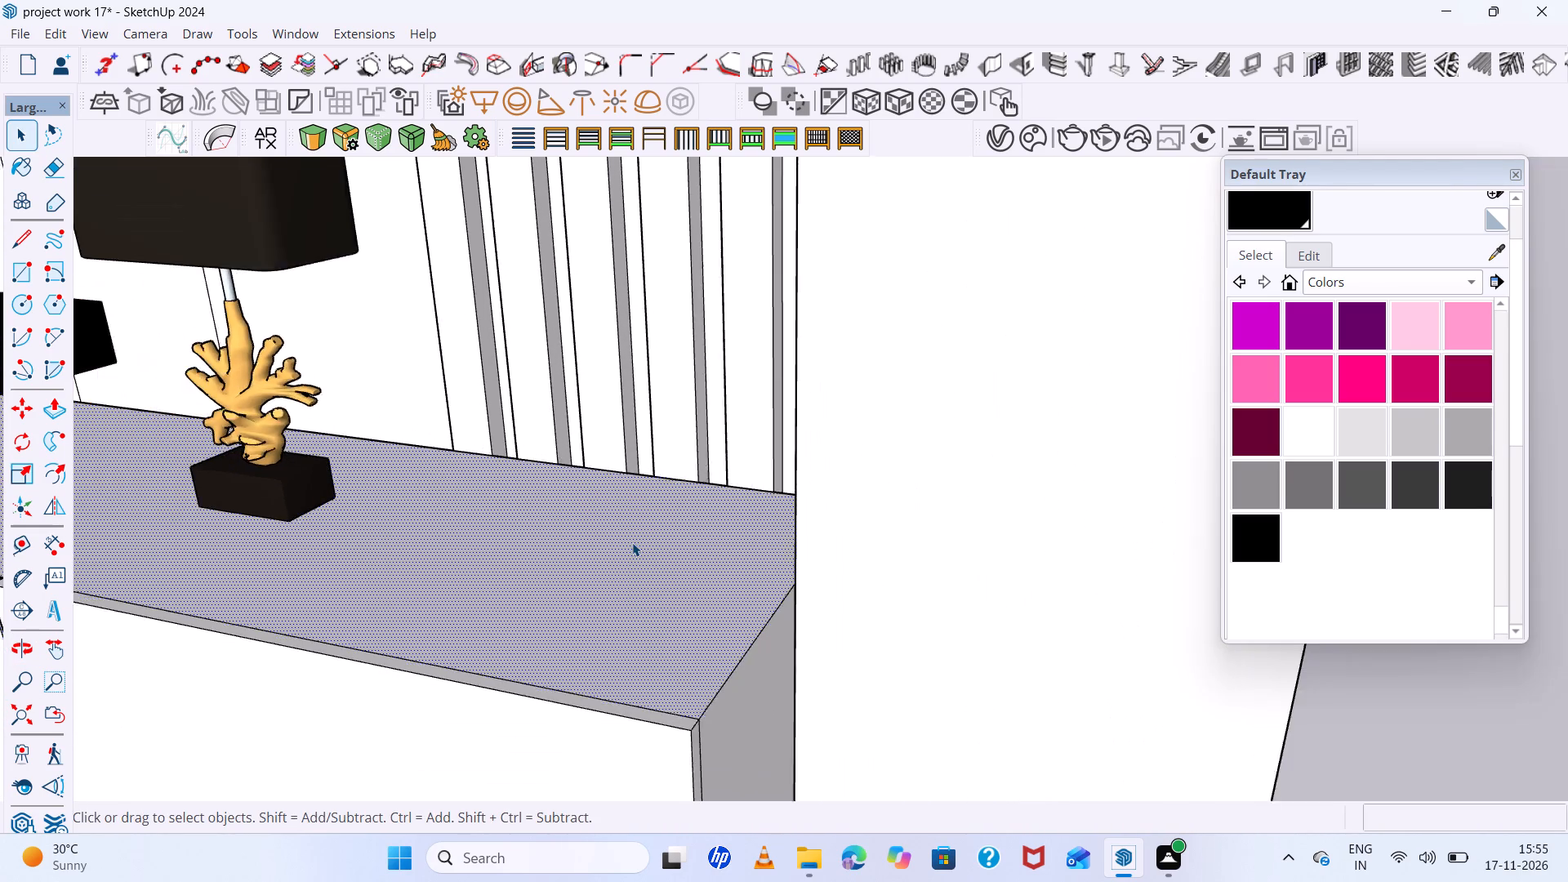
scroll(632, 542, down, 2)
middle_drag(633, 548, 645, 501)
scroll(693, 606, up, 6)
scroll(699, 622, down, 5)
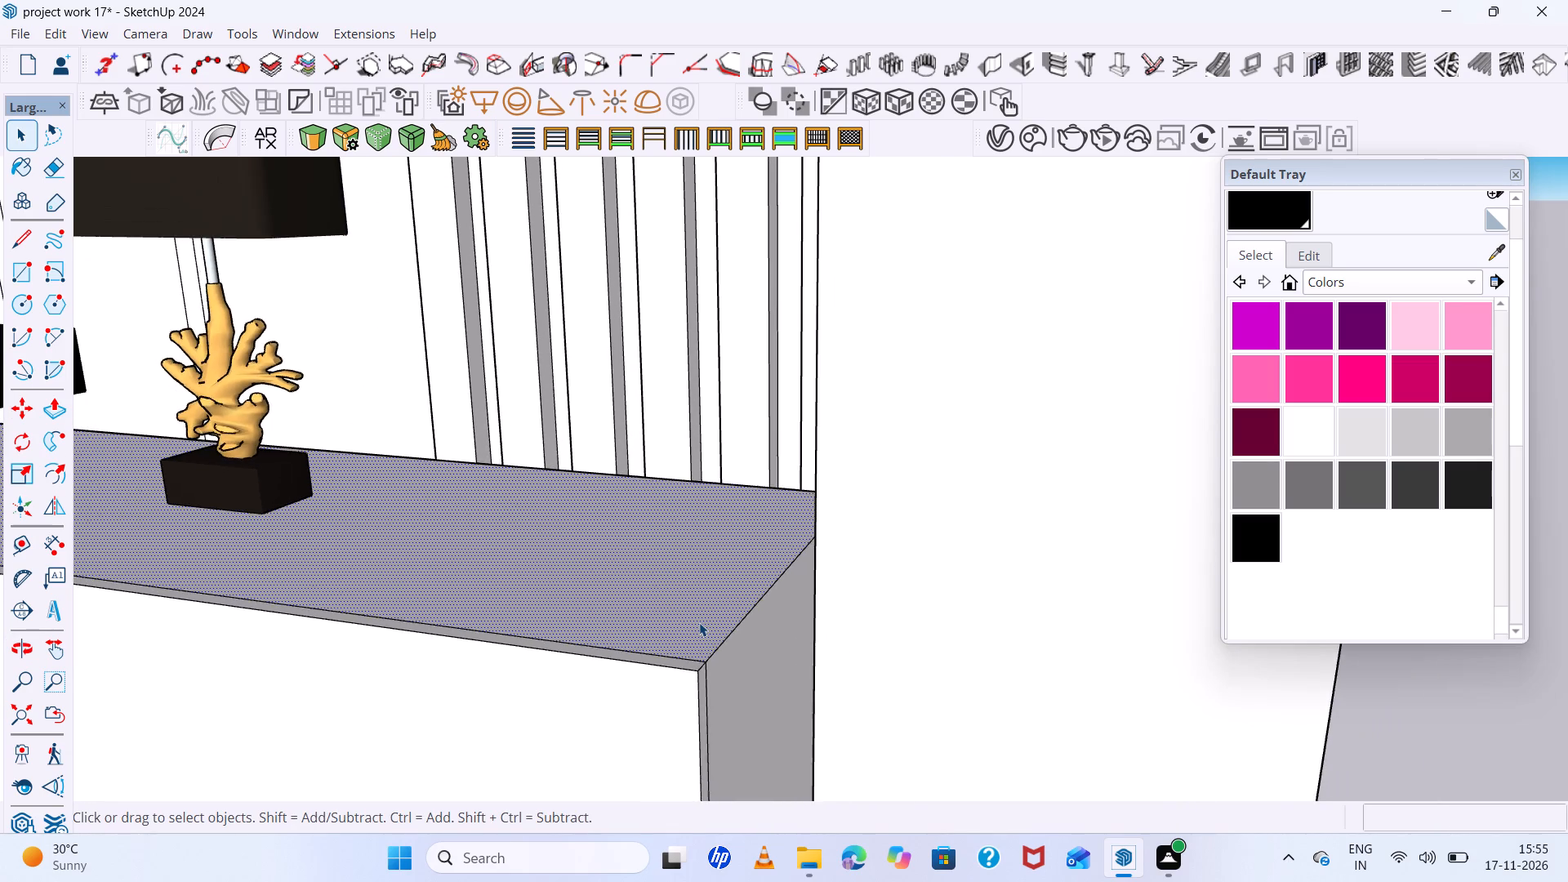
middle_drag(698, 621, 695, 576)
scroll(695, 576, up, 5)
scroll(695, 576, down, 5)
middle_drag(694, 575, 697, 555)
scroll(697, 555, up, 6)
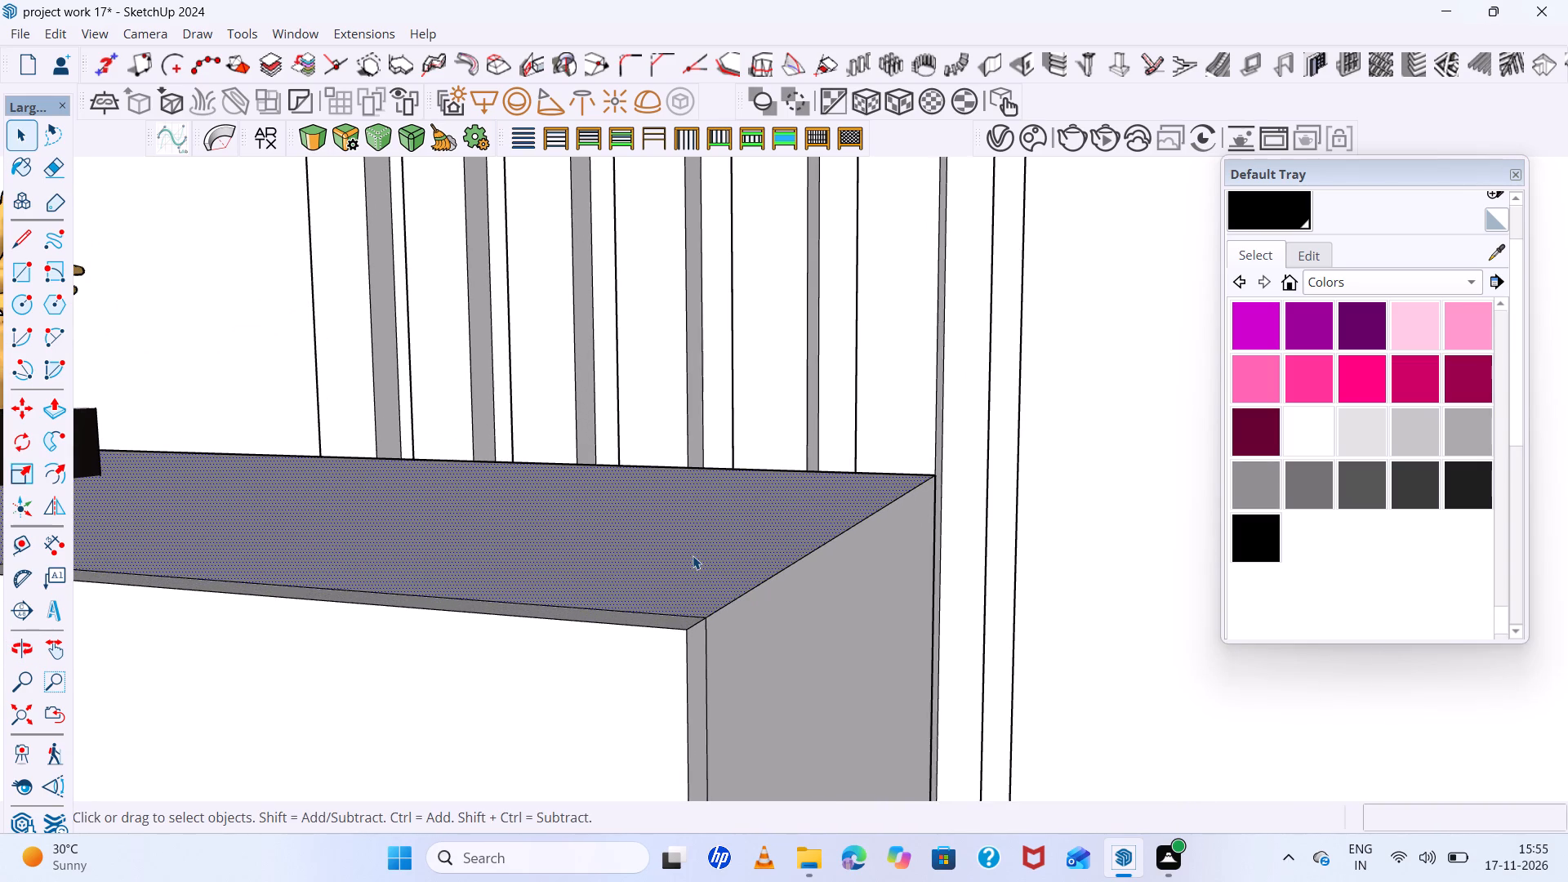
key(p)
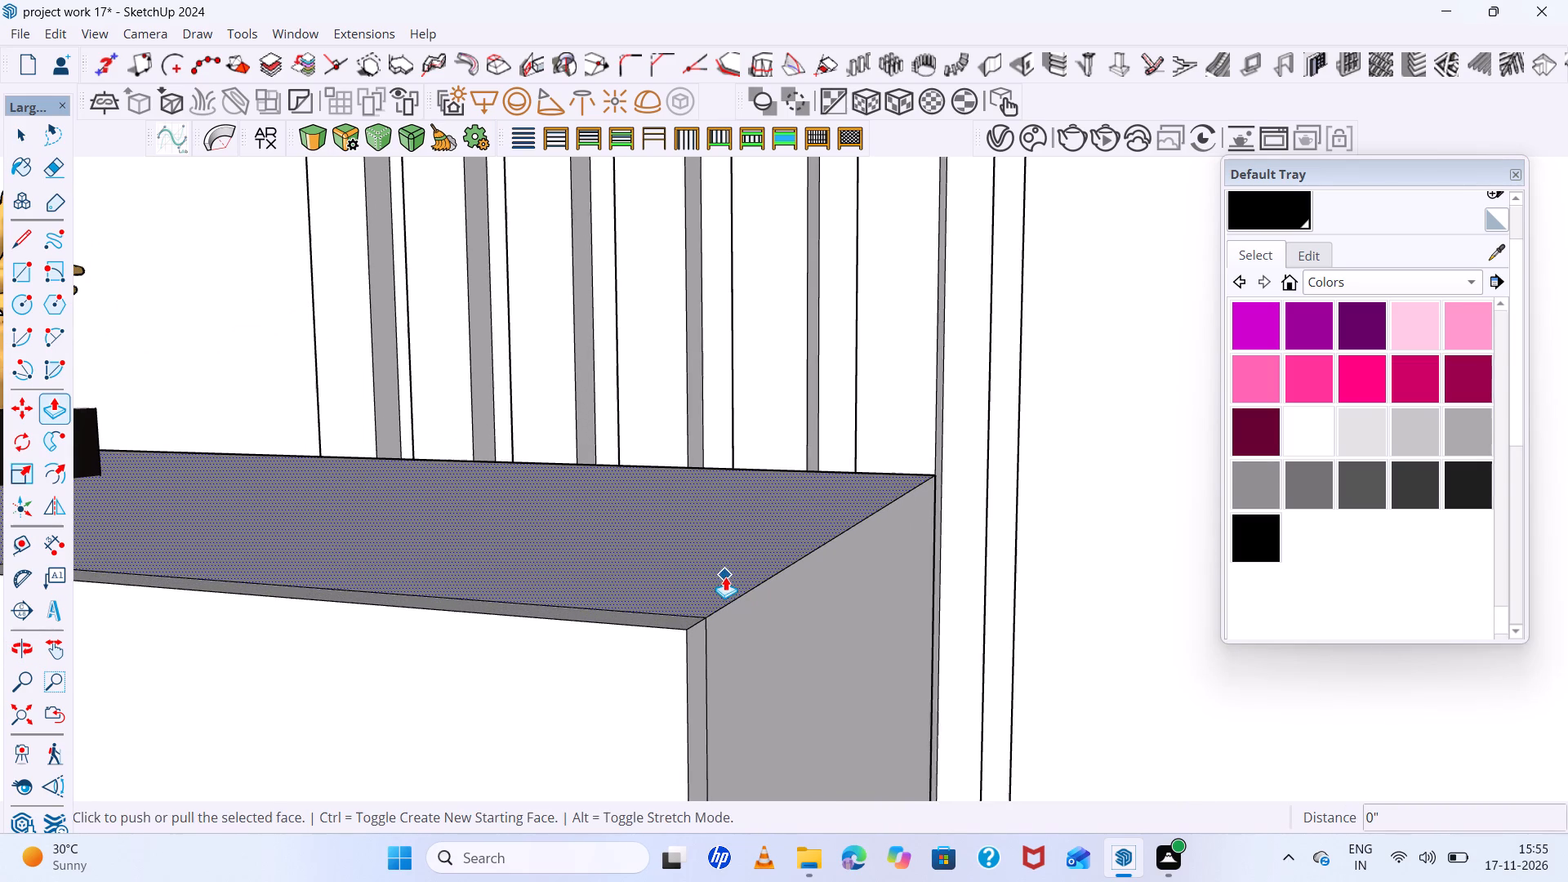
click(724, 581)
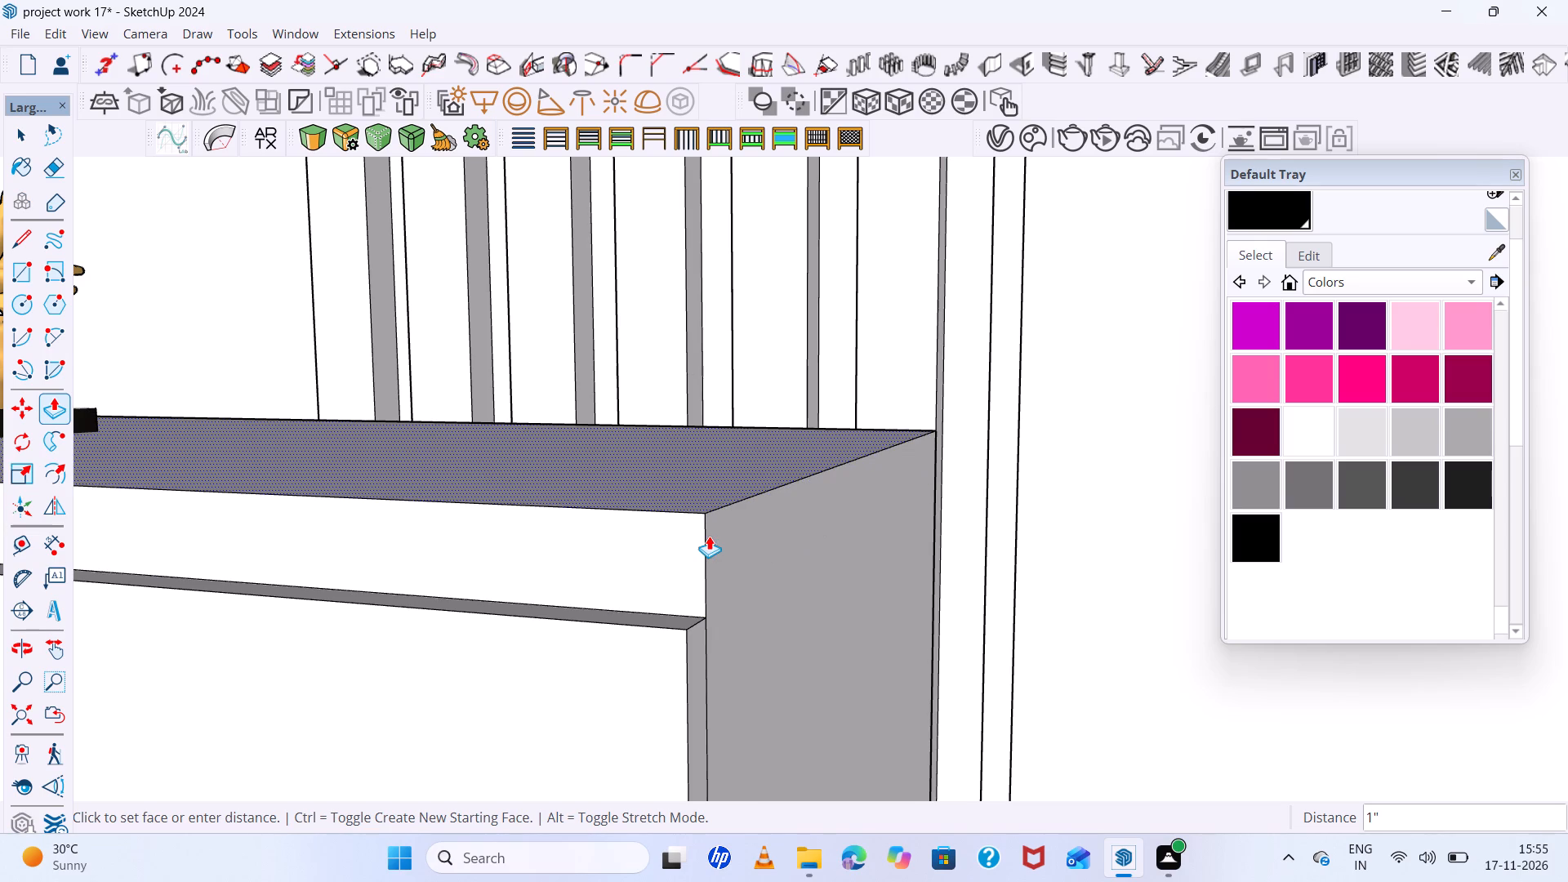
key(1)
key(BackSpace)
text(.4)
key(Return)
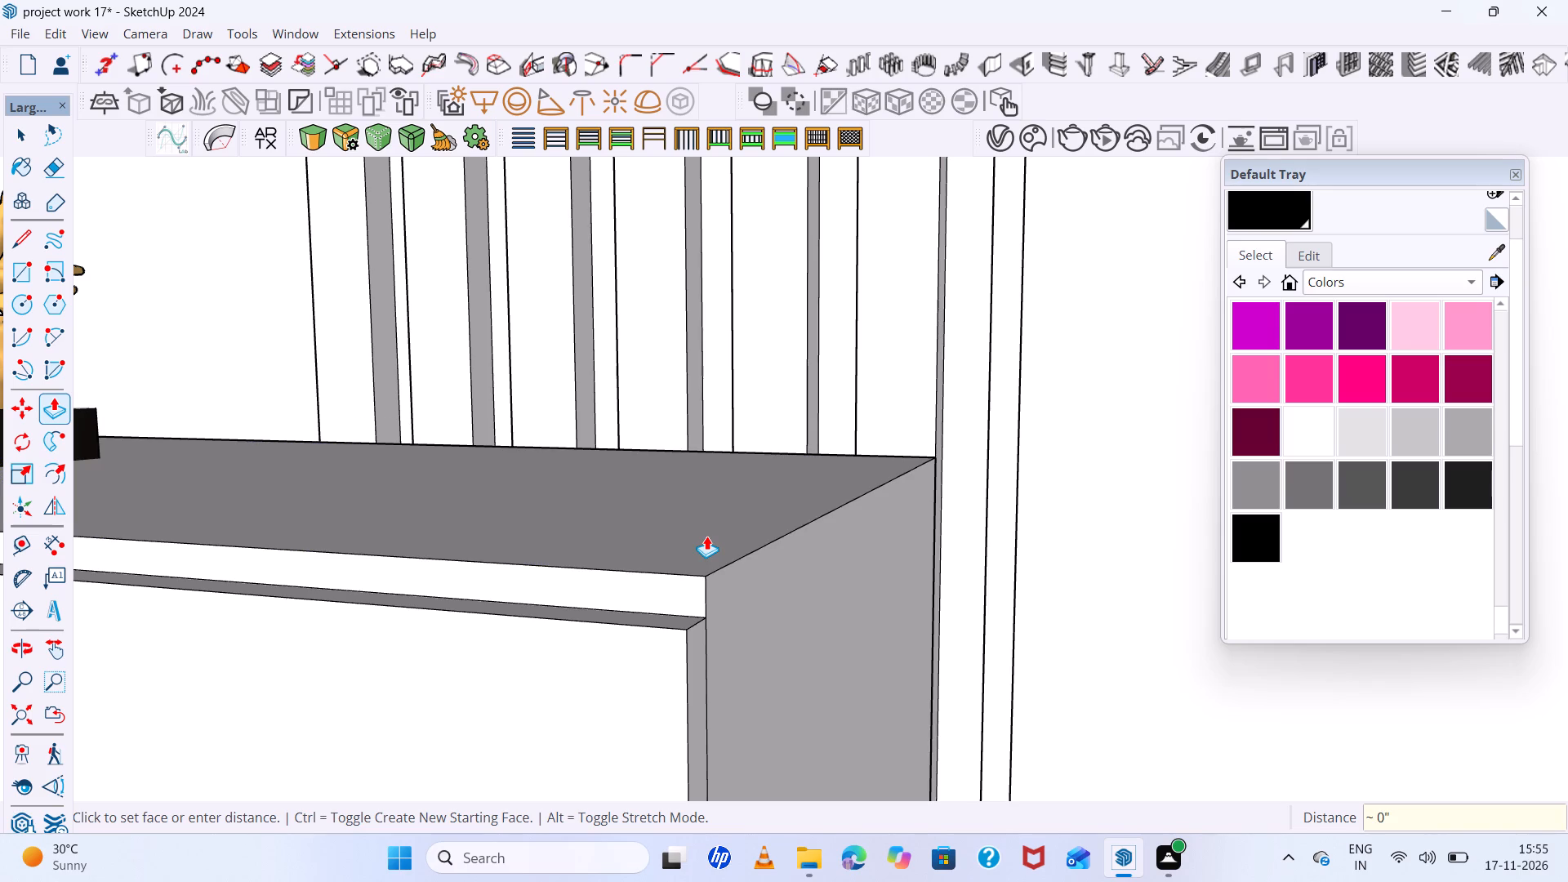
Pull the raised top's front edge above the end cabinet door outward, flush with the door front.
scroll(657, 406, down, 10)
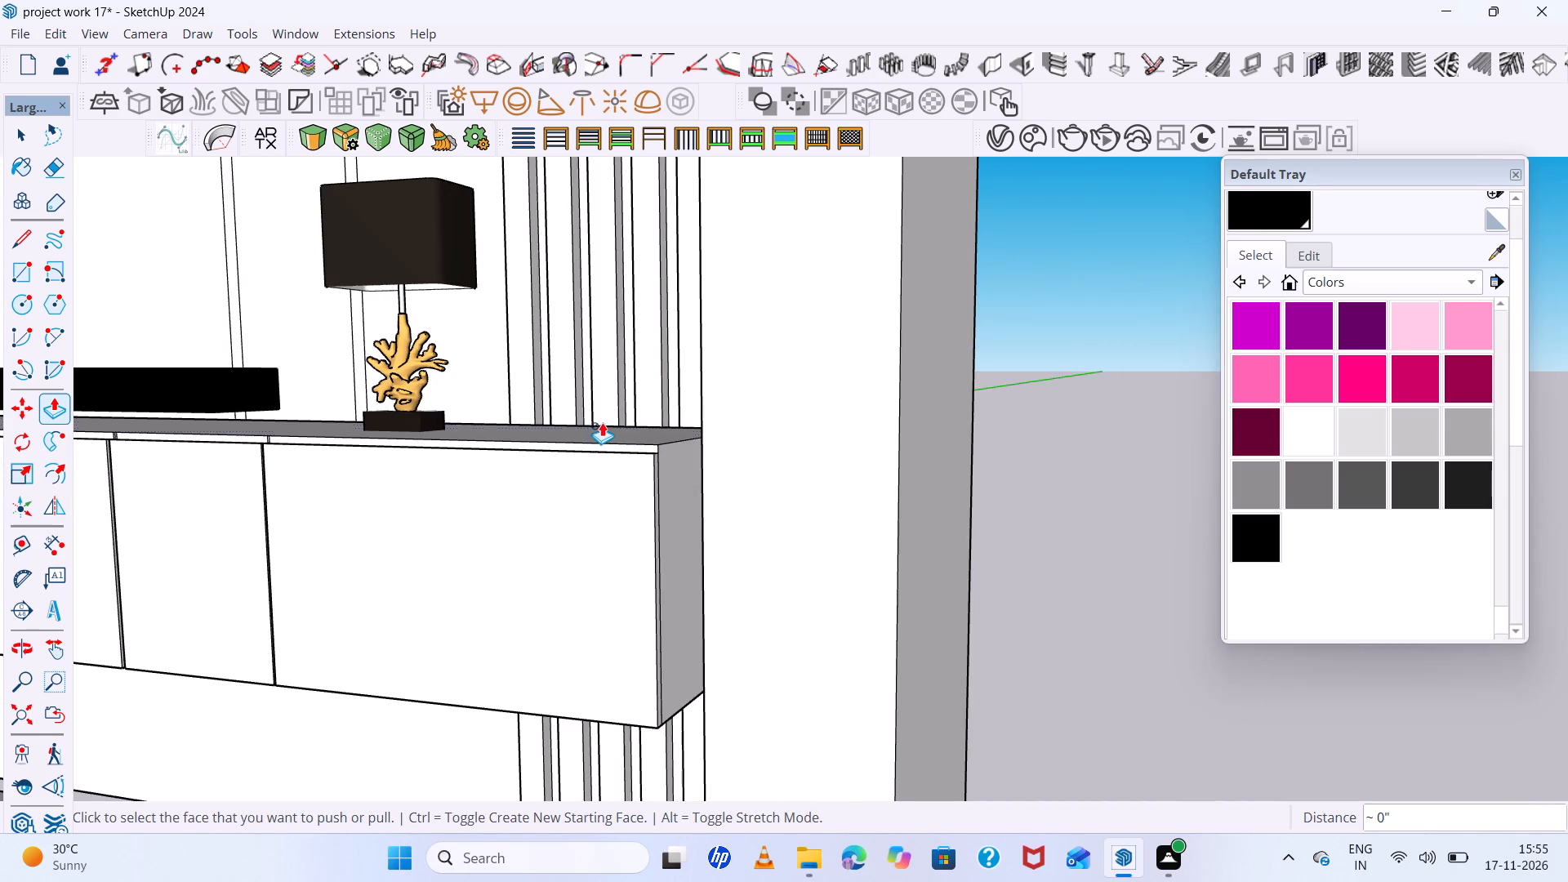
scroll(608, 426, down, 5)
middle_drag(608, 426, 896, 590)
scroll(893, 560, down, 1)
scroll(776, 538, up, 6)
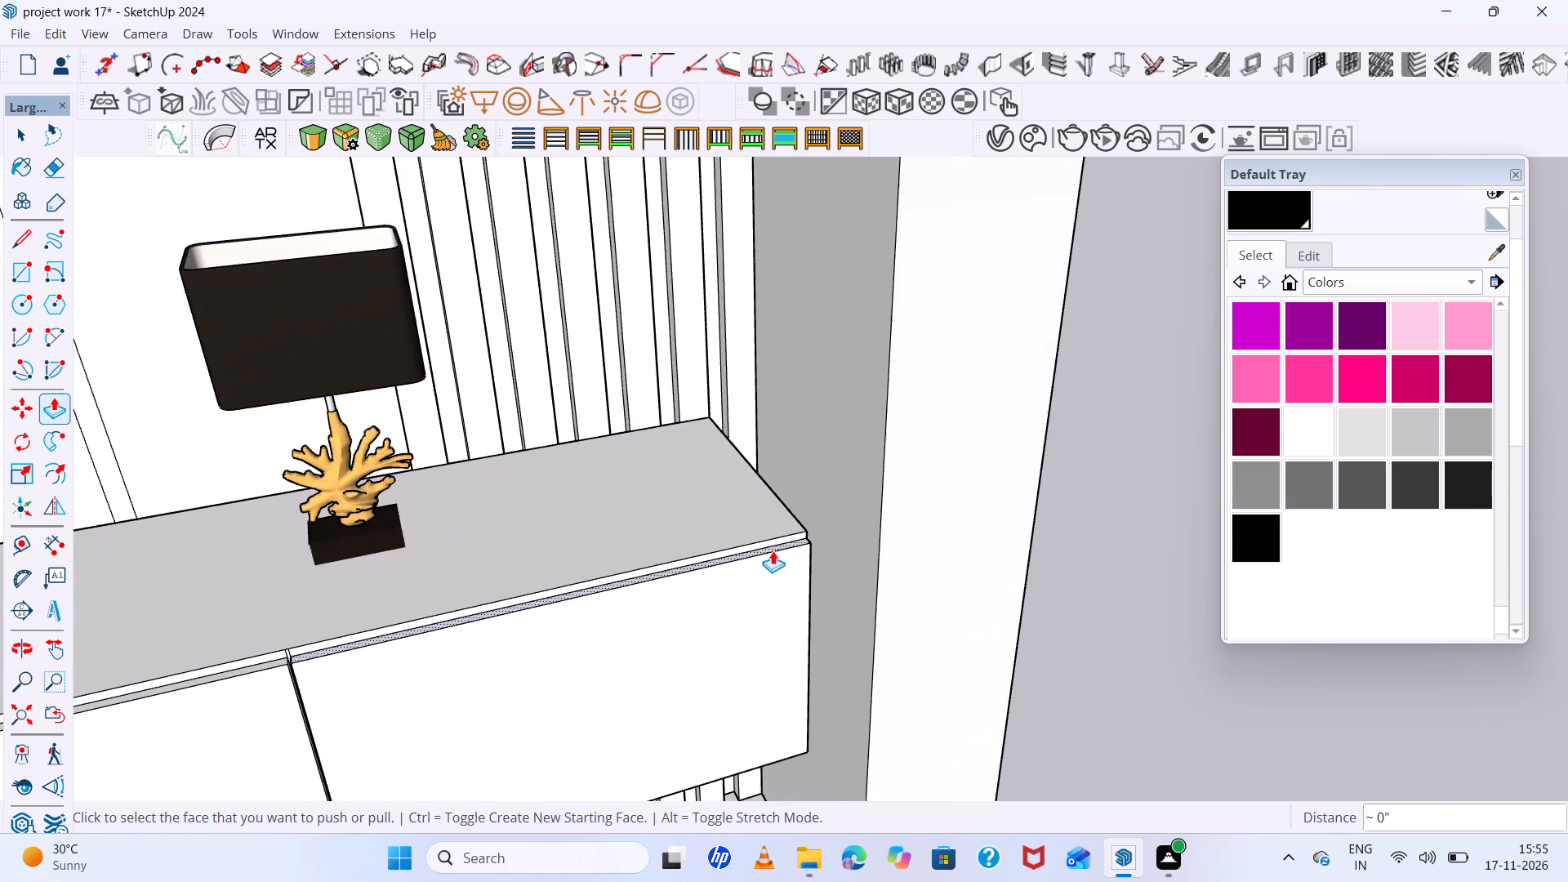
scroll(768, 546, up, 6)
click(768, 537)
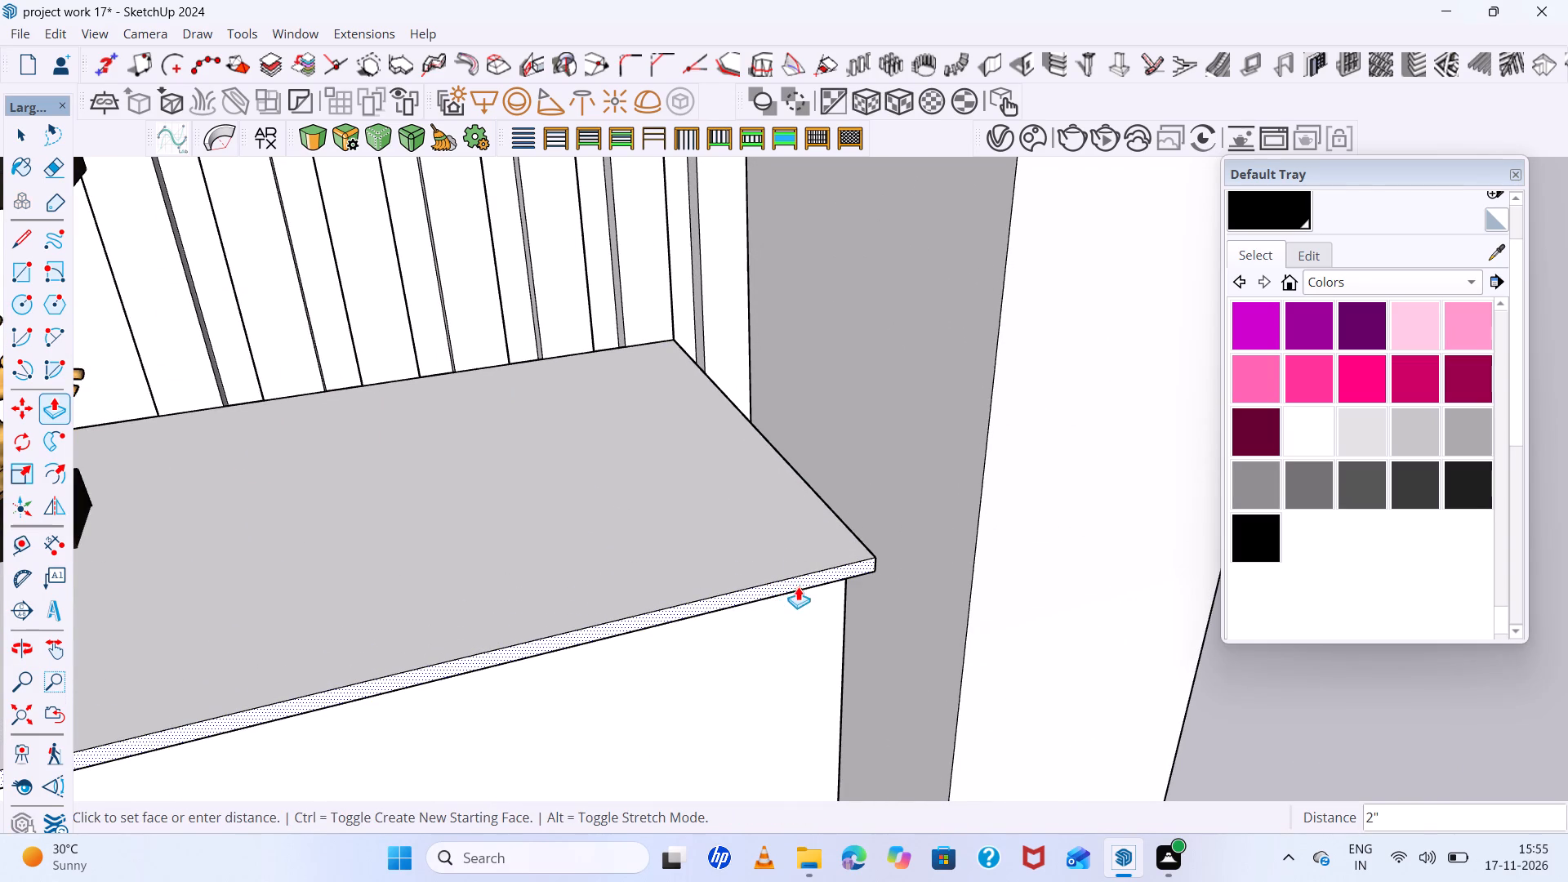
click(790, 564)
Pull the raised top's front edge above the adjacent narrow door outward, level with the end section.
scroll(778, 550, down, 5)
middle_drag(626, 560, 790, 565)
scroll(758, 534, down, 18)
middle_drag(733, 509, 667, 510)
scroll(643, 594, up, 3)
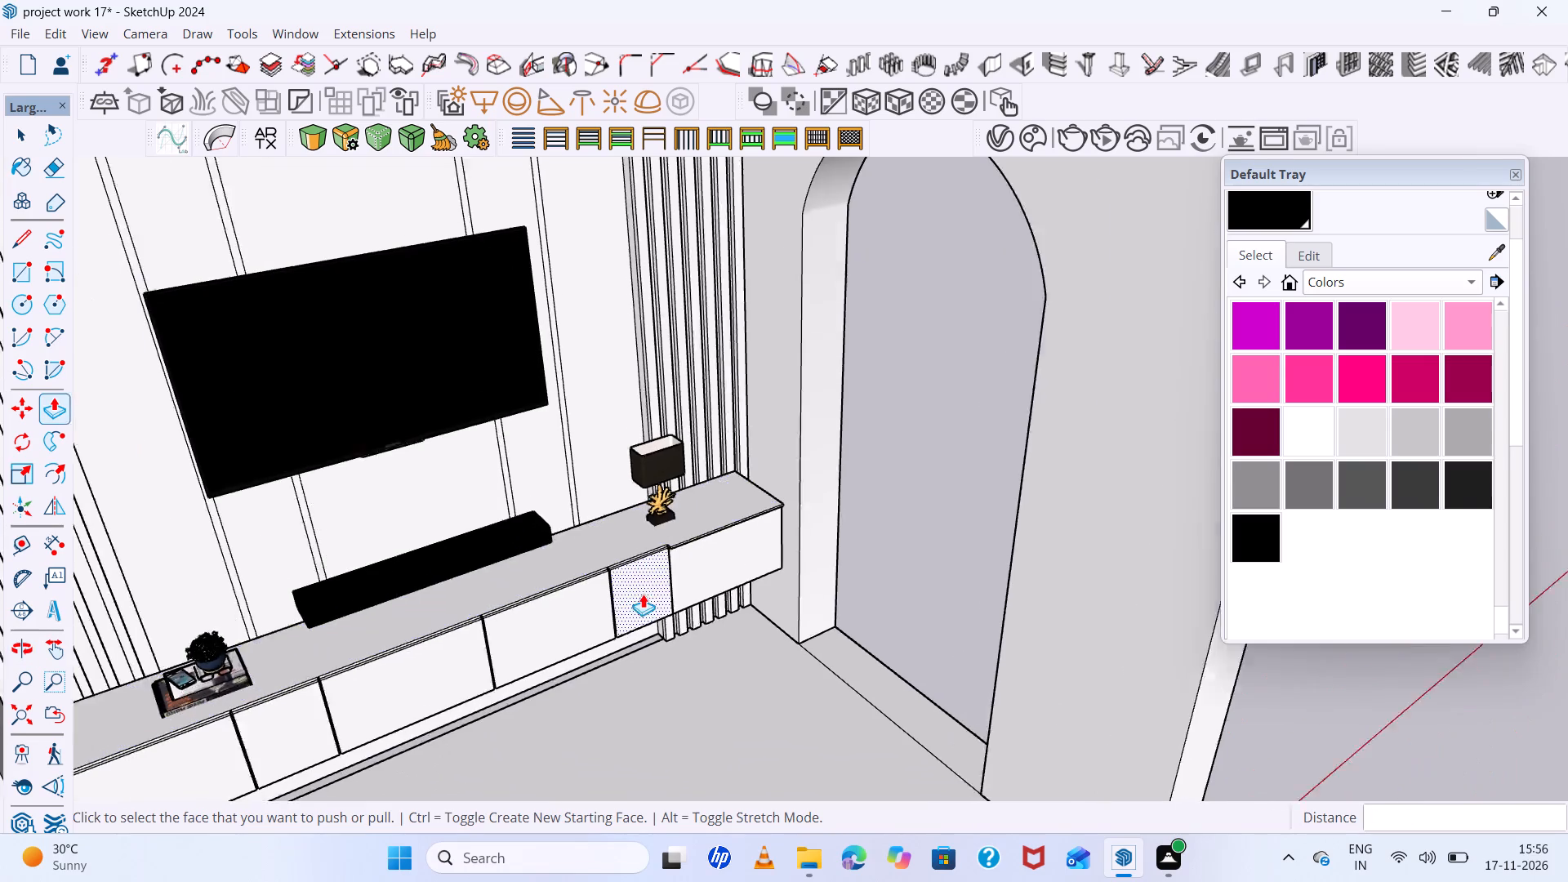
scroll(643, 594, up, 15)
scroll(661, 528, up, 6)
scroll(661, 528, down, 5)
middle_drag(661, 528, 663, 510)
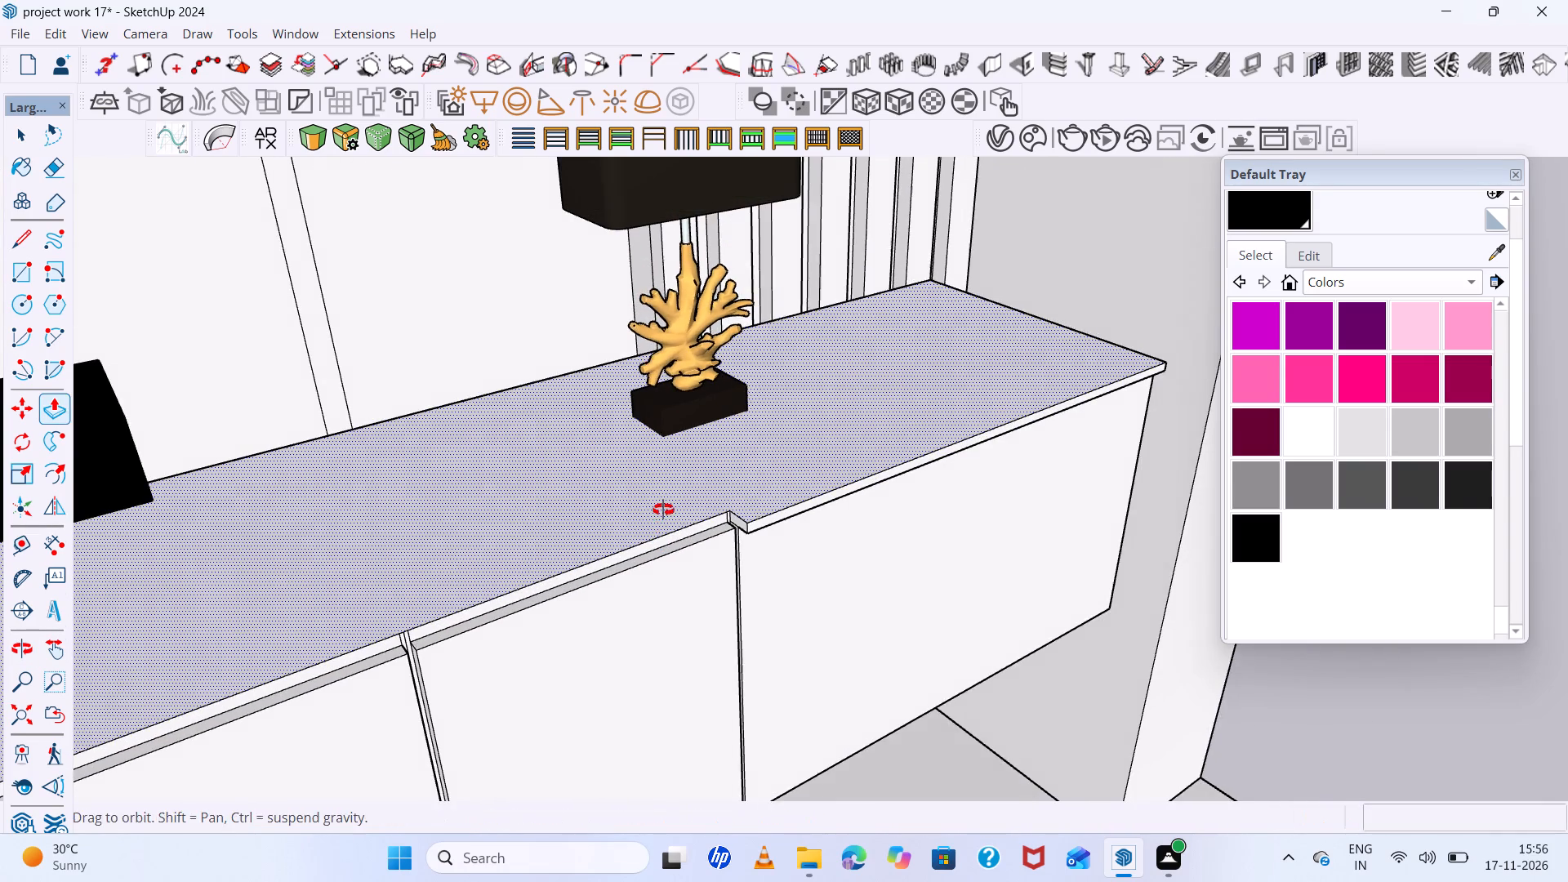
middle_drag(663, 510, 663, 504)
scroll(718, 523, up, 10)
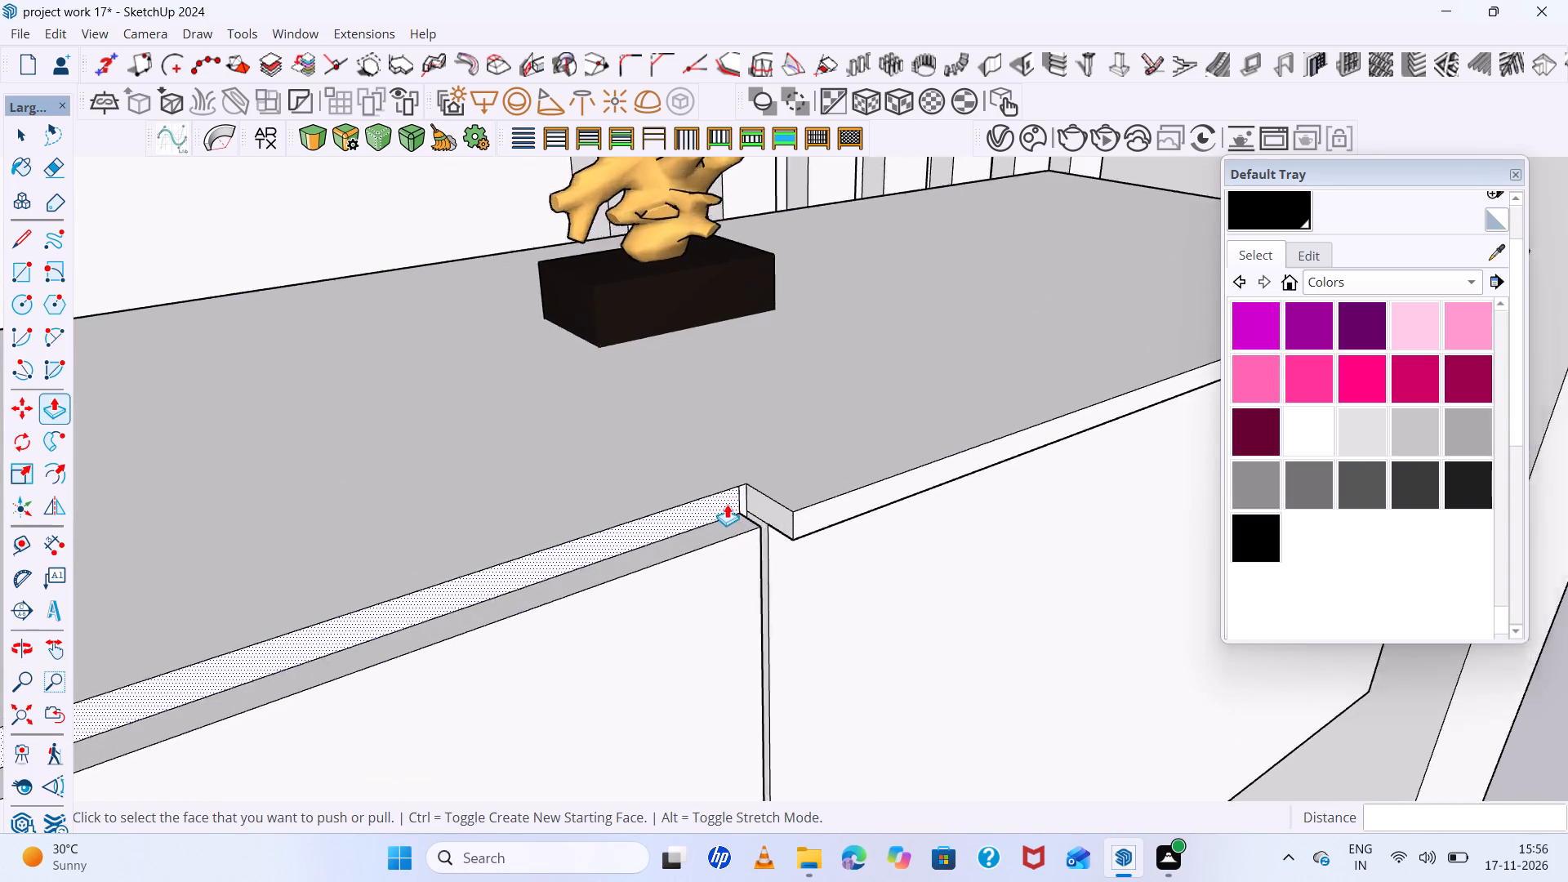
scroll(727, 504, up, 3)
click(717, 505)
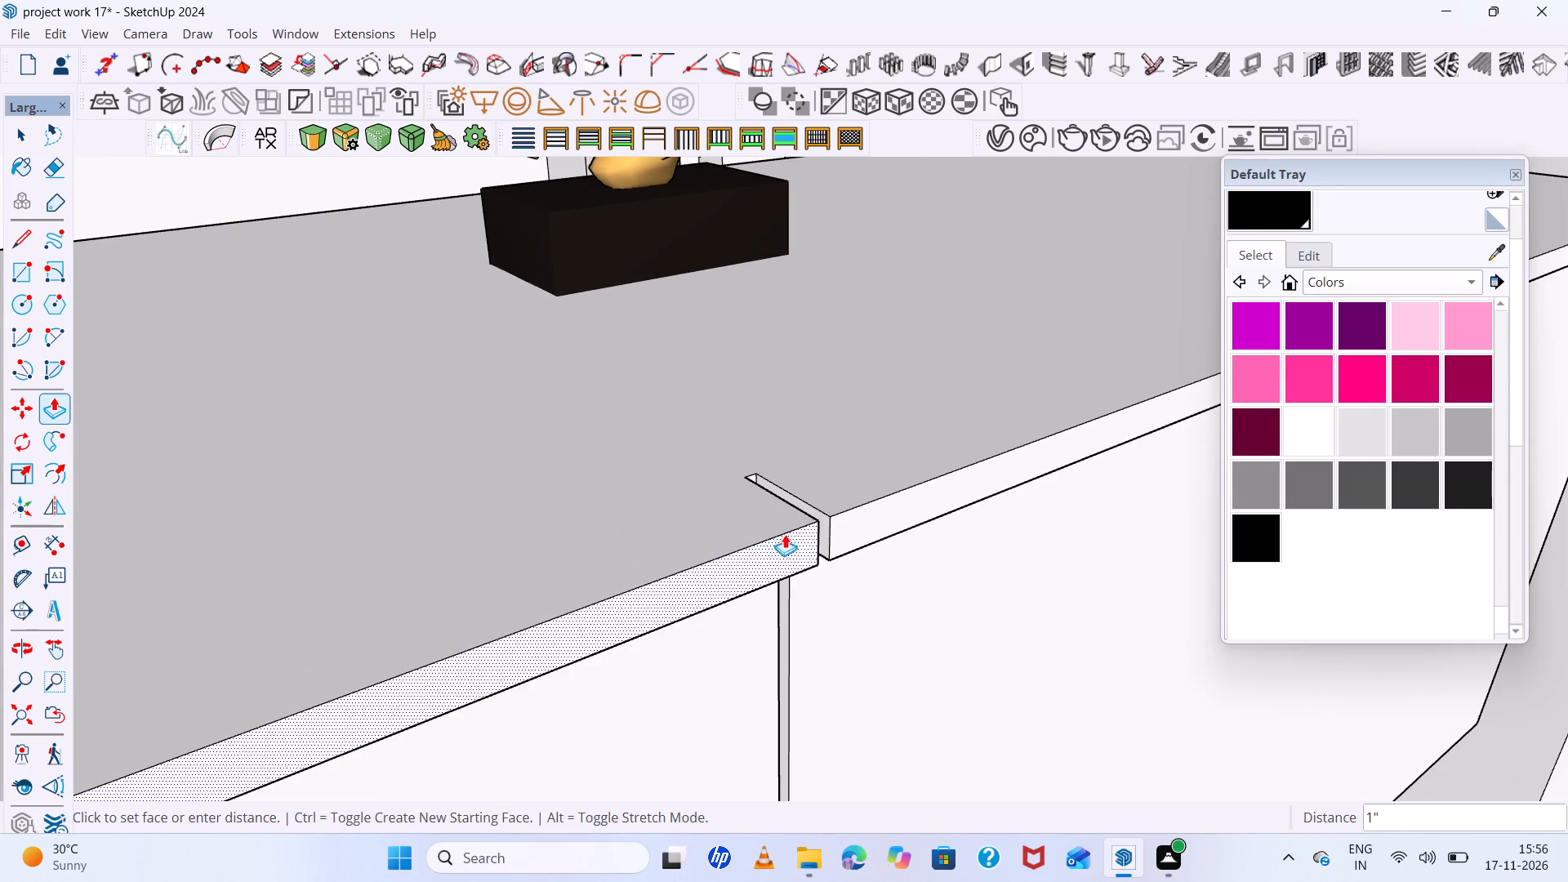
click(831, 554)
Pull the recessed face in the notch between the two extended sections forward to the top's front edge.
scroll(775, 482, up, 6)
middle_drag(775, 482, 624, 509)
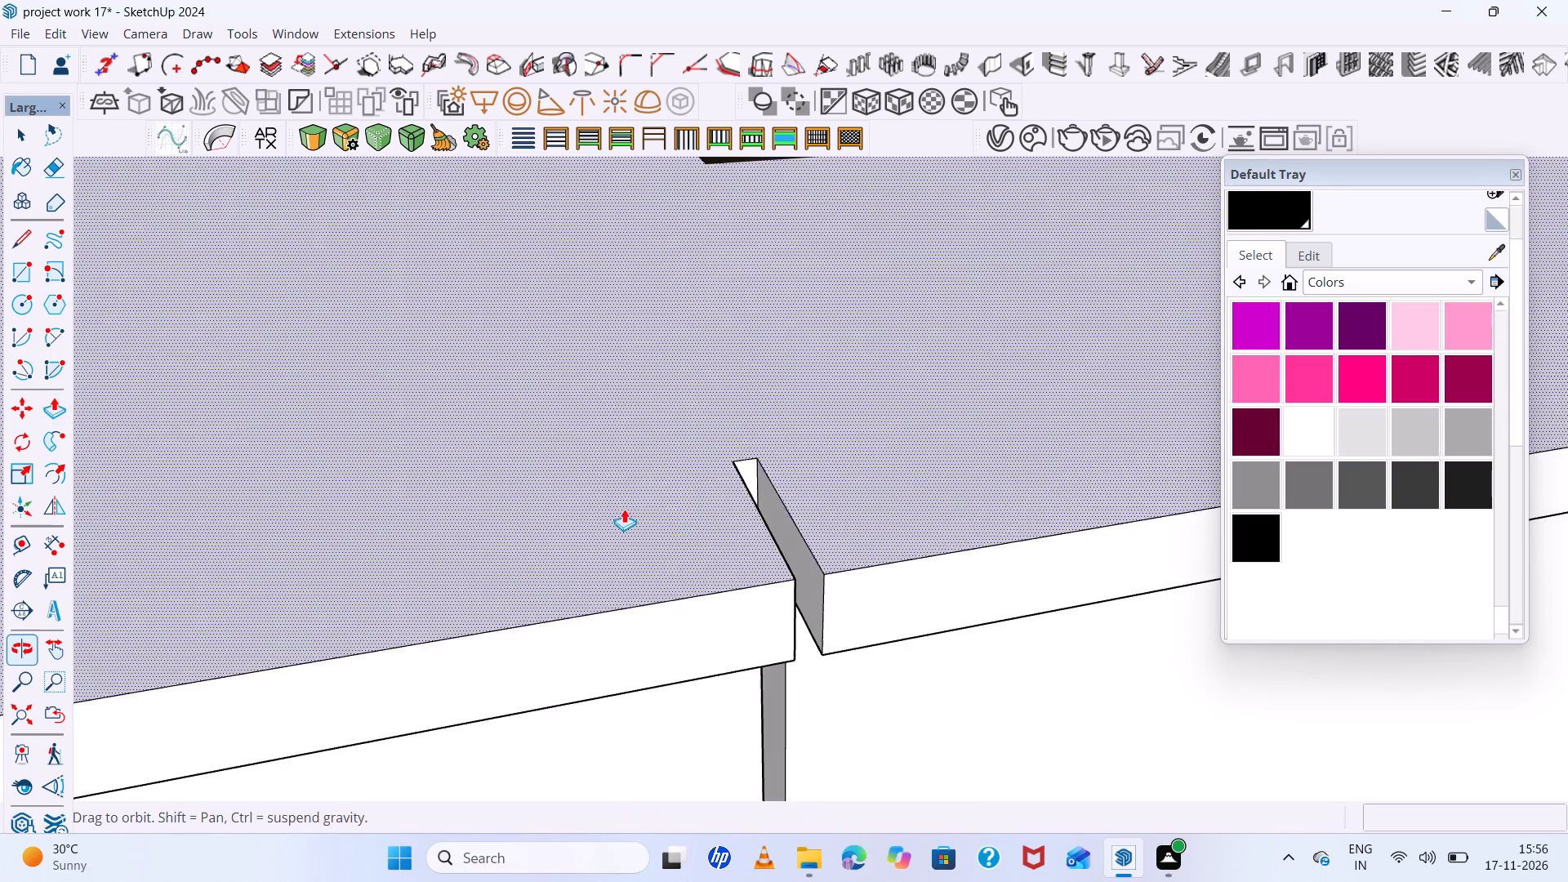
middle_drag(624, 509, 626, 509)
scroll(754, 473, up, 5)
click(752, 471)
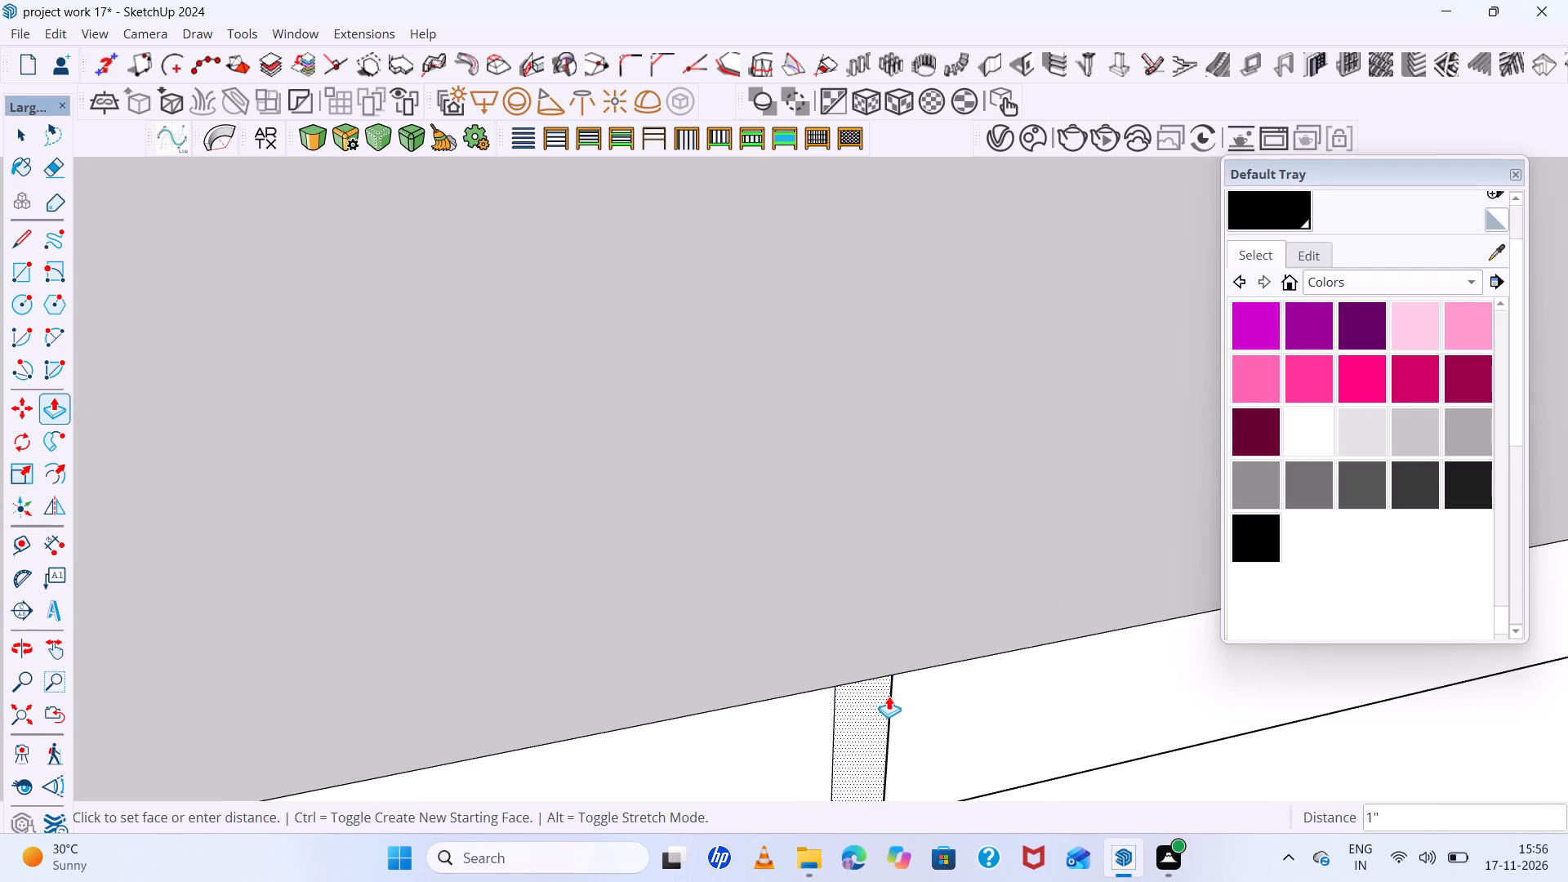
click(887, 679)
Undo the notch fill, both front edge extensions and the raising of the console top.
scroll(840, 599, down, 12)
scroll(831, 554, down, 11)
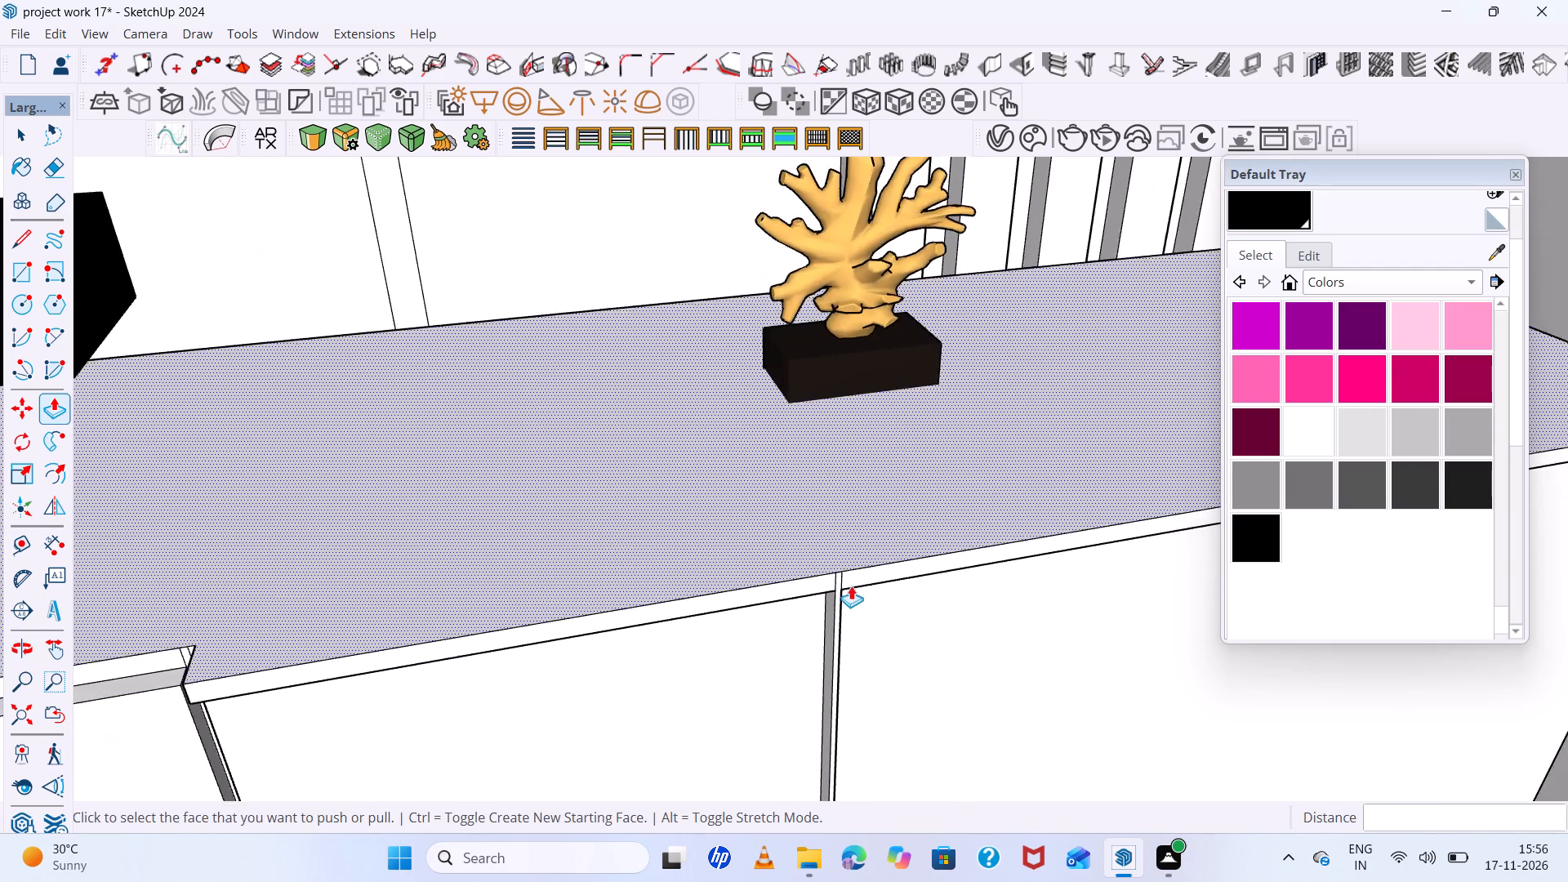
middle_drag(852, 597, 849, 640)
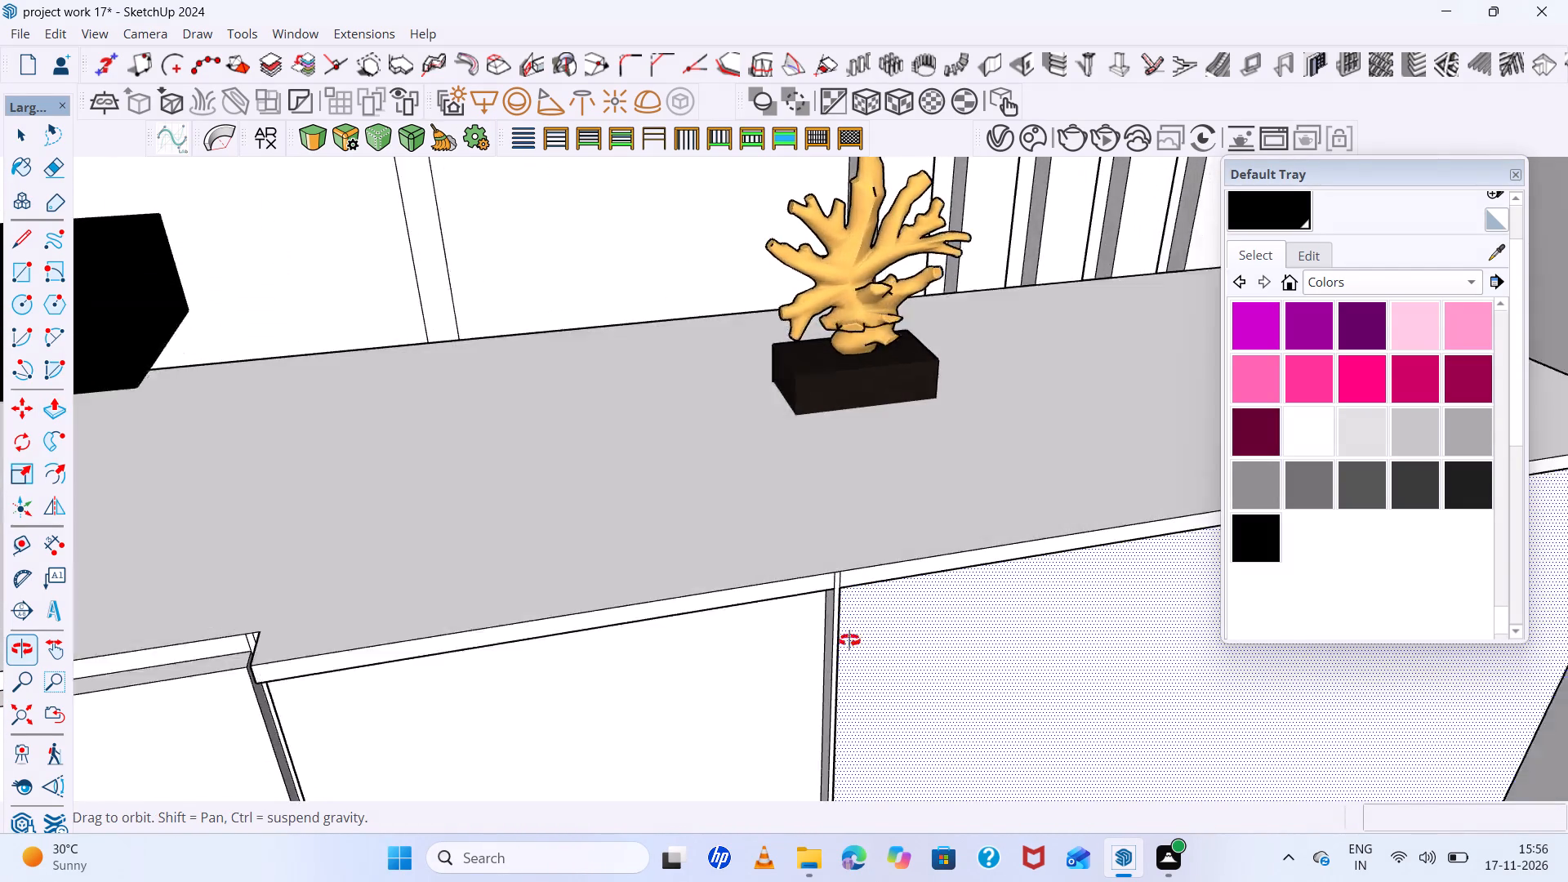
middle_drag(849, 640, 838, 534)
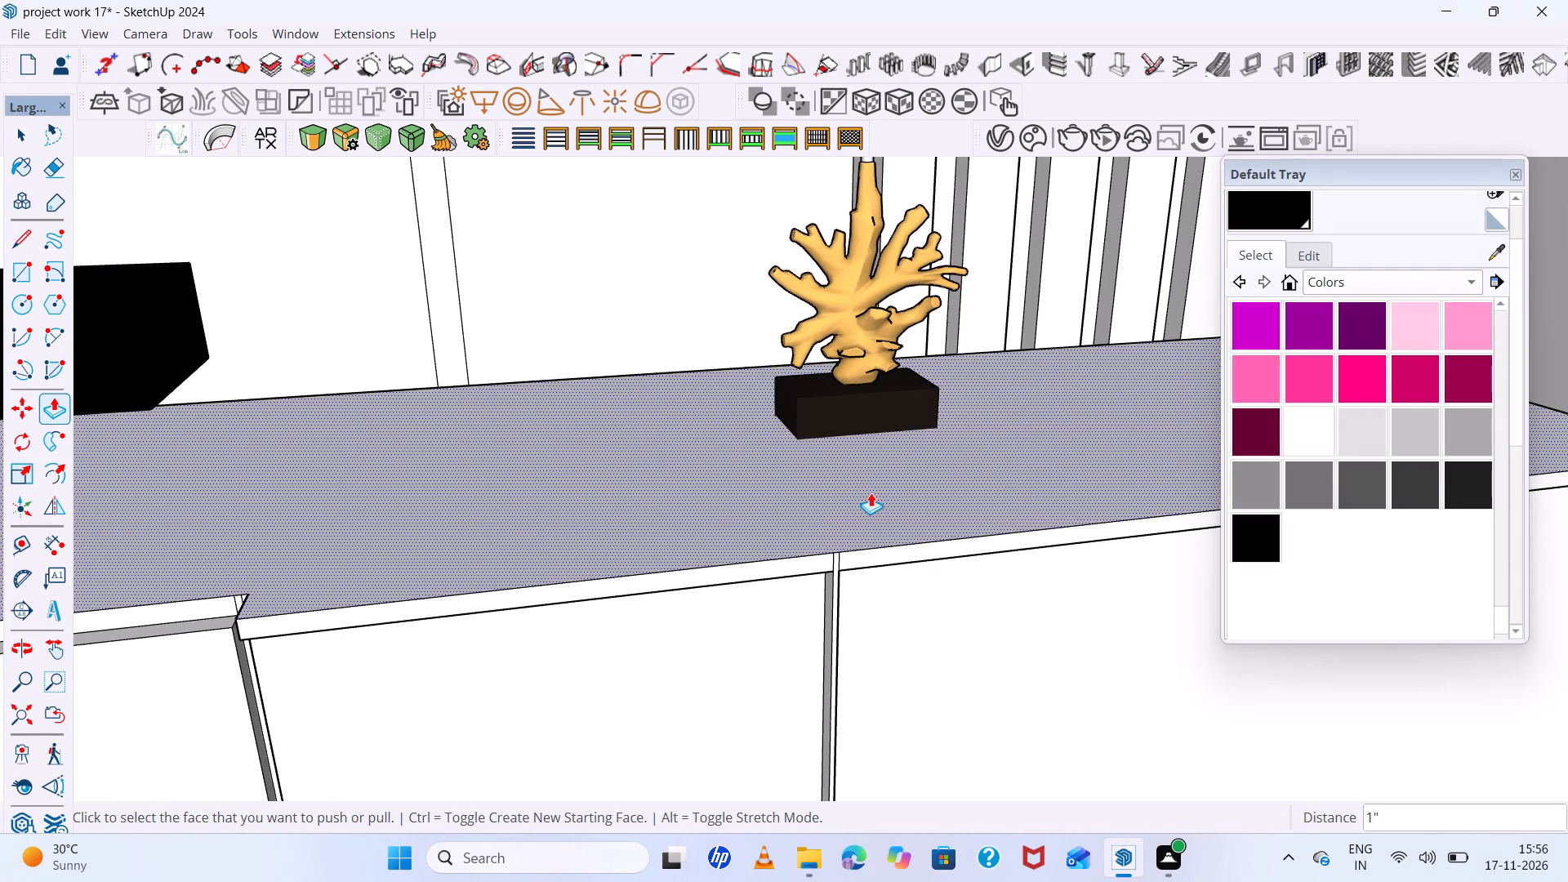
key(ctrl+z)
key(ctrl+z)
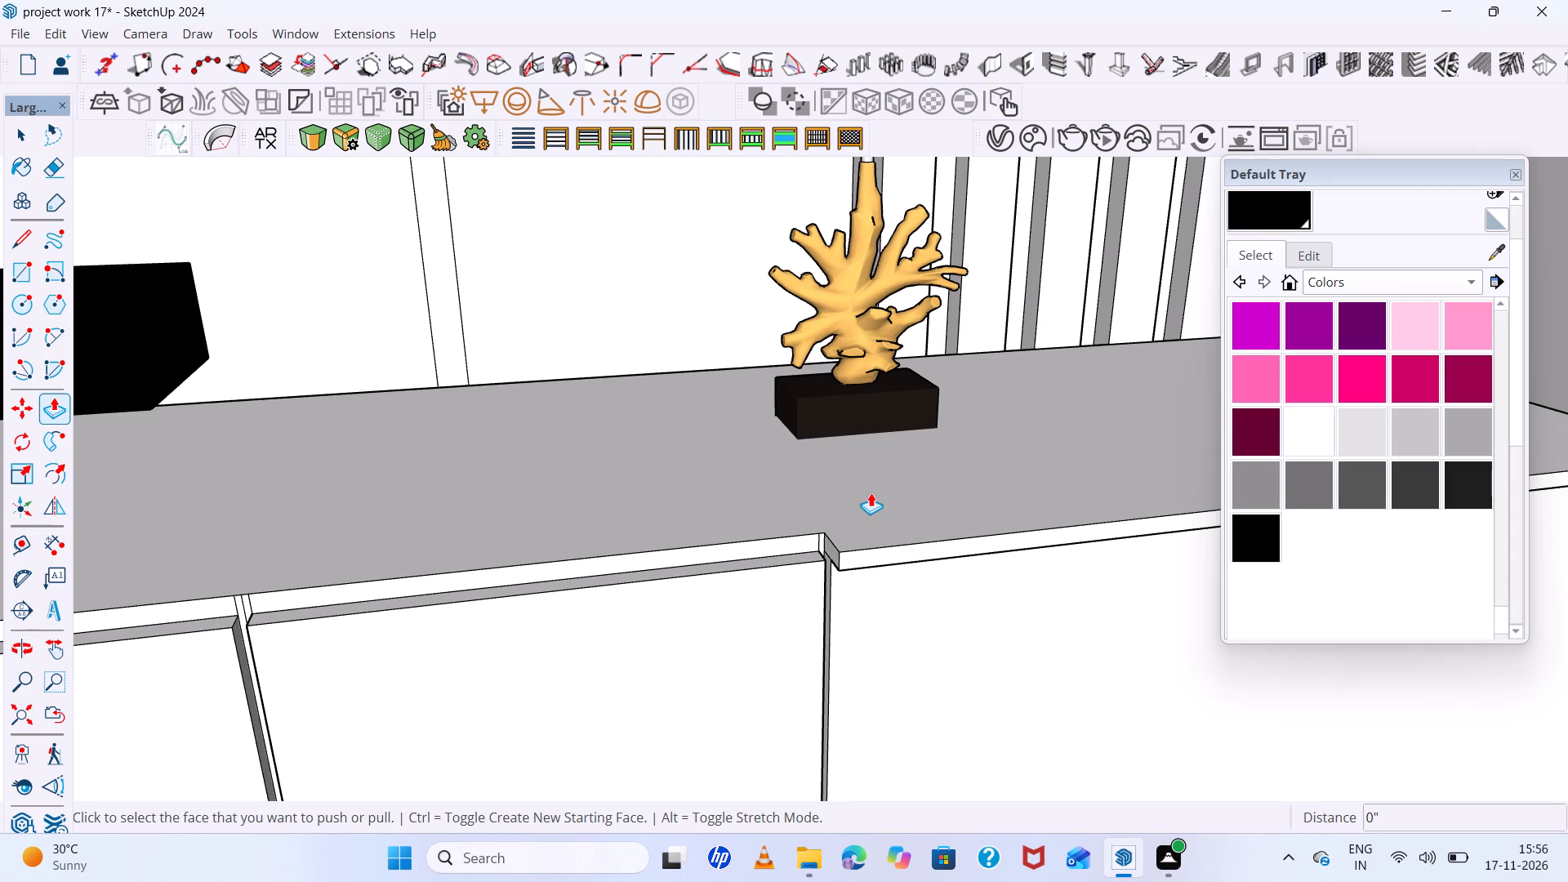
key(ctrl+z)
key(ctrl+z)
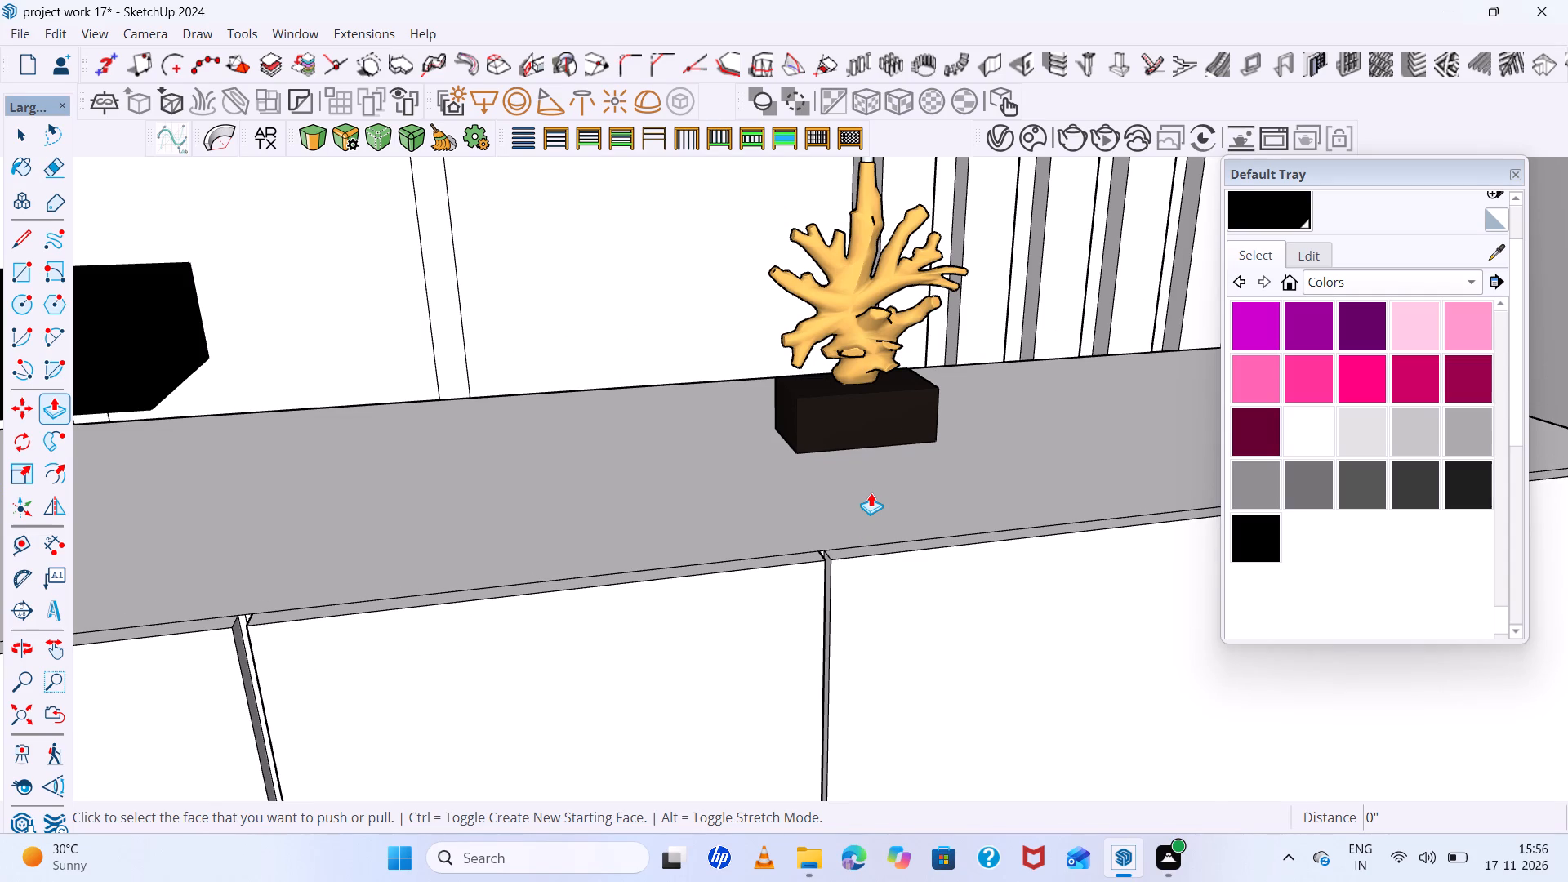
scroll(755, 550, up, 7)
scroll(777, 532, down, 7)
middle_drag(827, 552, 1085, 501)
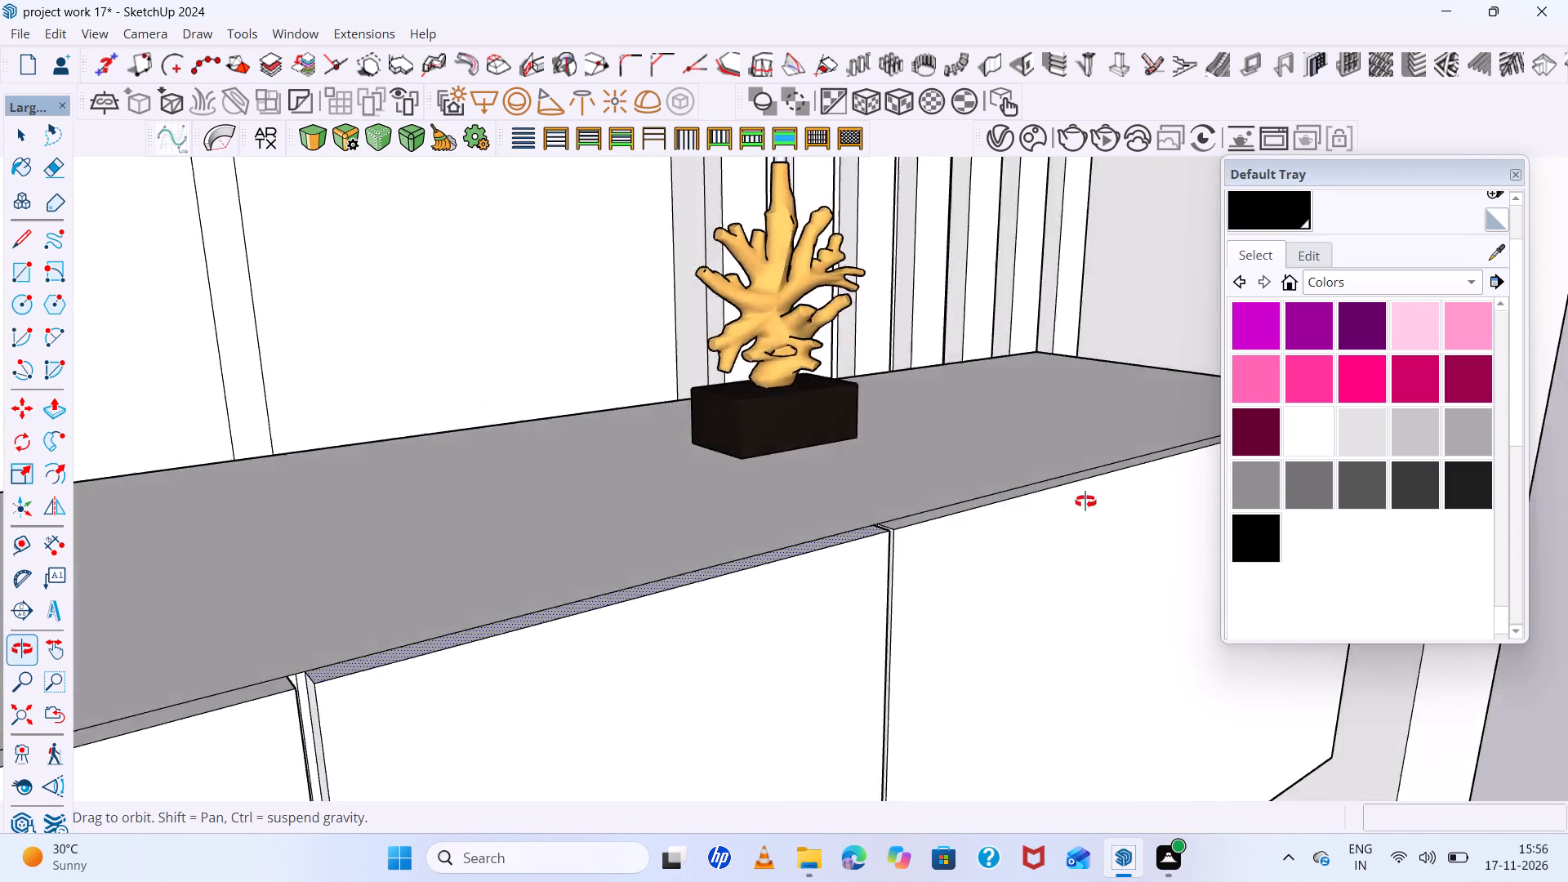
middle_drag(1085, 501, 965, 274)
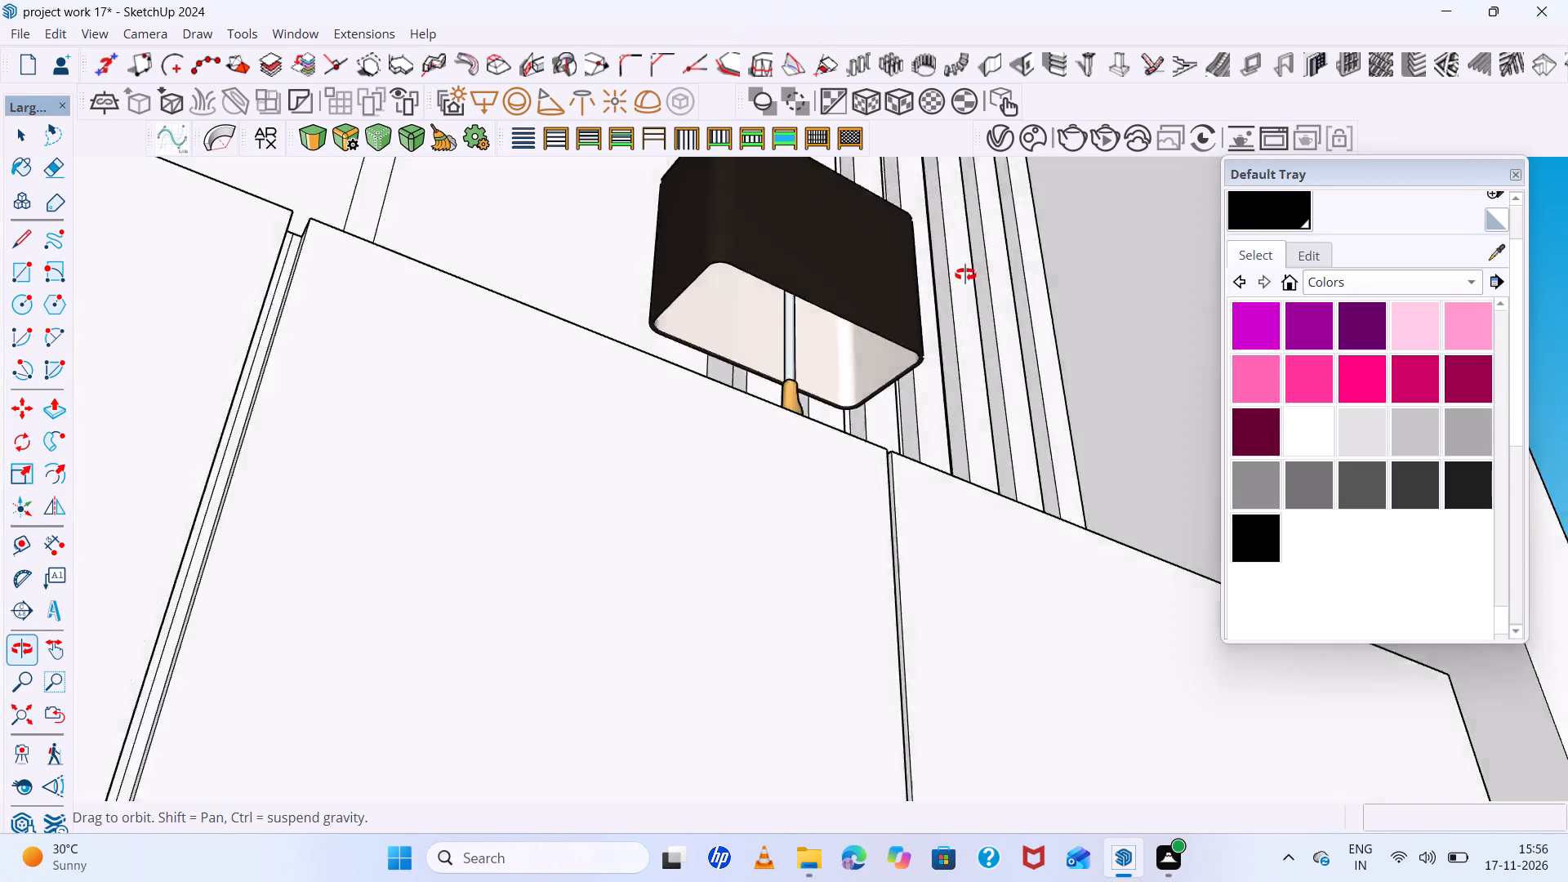
Inspect the restored TV console's top, front edge and end cabinet within the whole TV wall.
middle_drag(965, 274, 553, 582)
scroll(618, 488, down, 15)
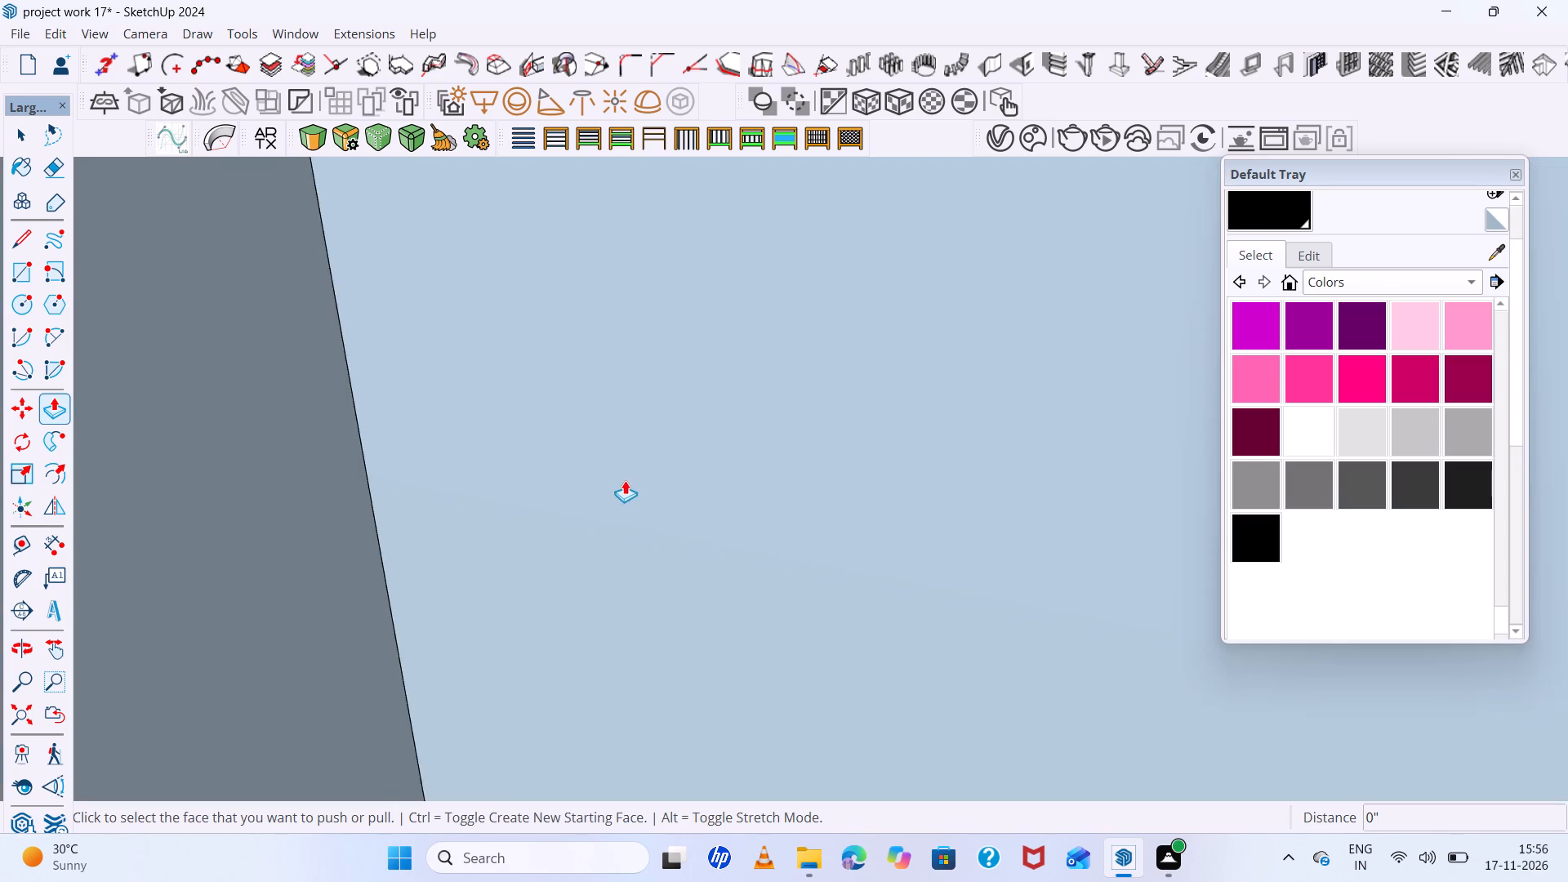
scroll(626, 476, down, 6)
click(23, 709)
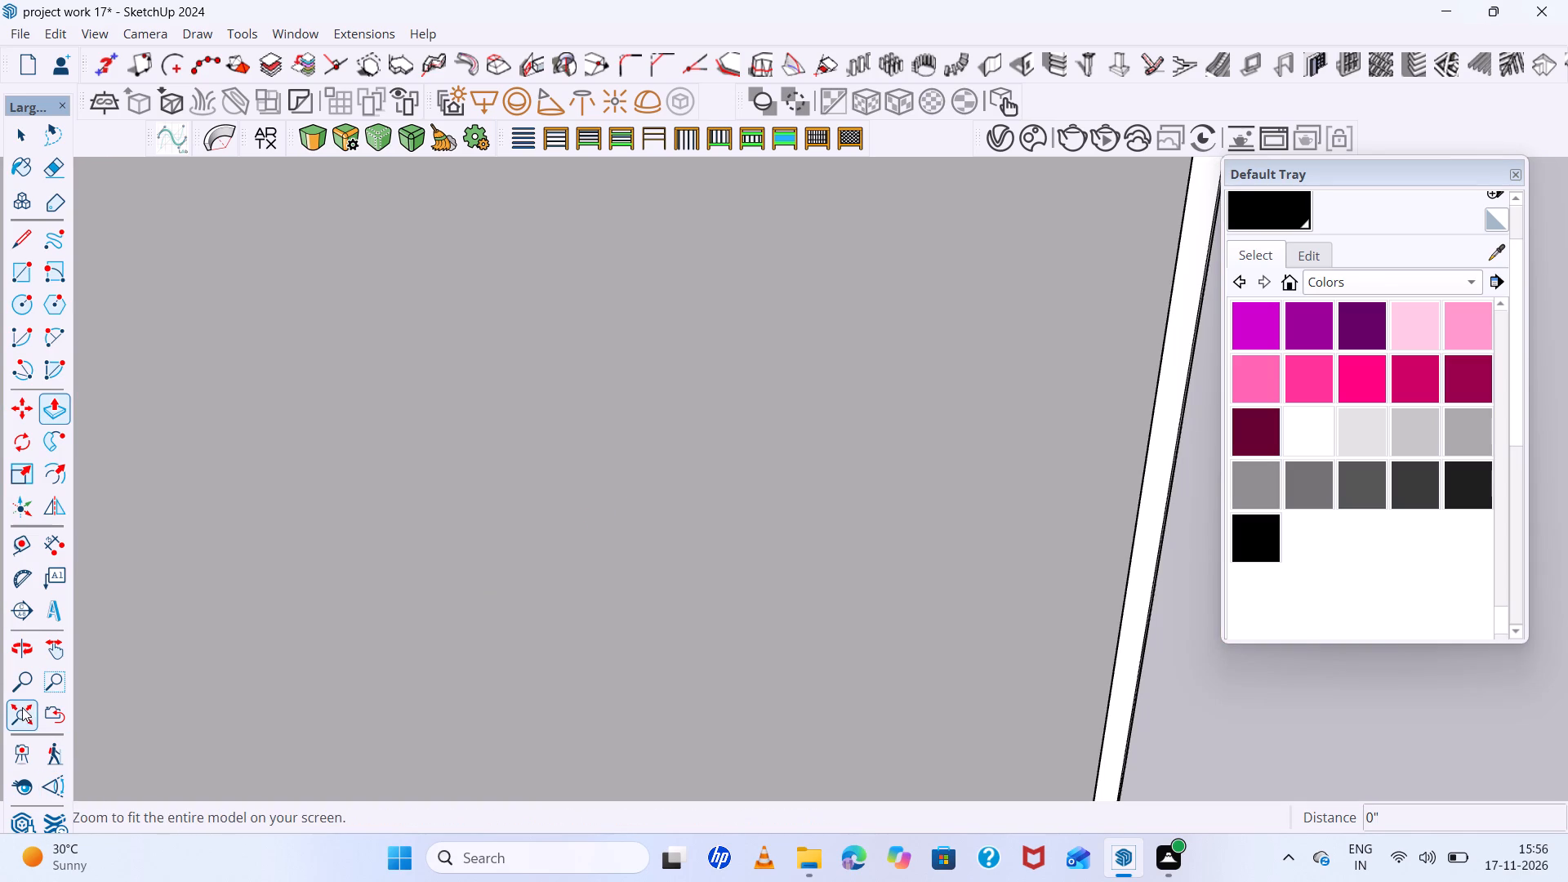
scroll(1078, 404, up, 18)
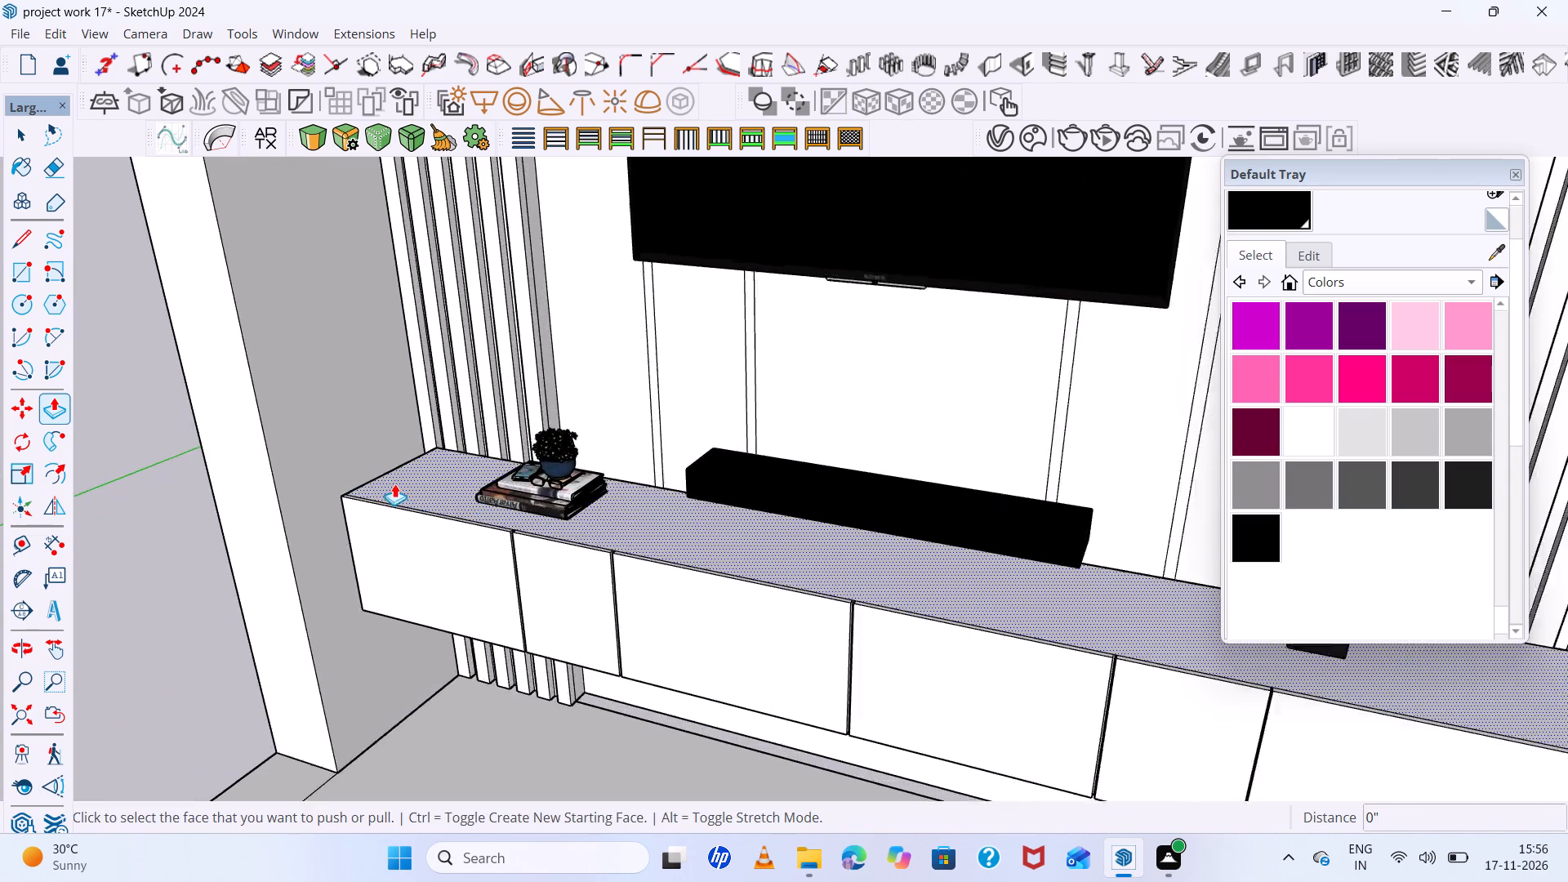
scroll(394, 483, up, 17)
scroll(318, 491, down, 10)
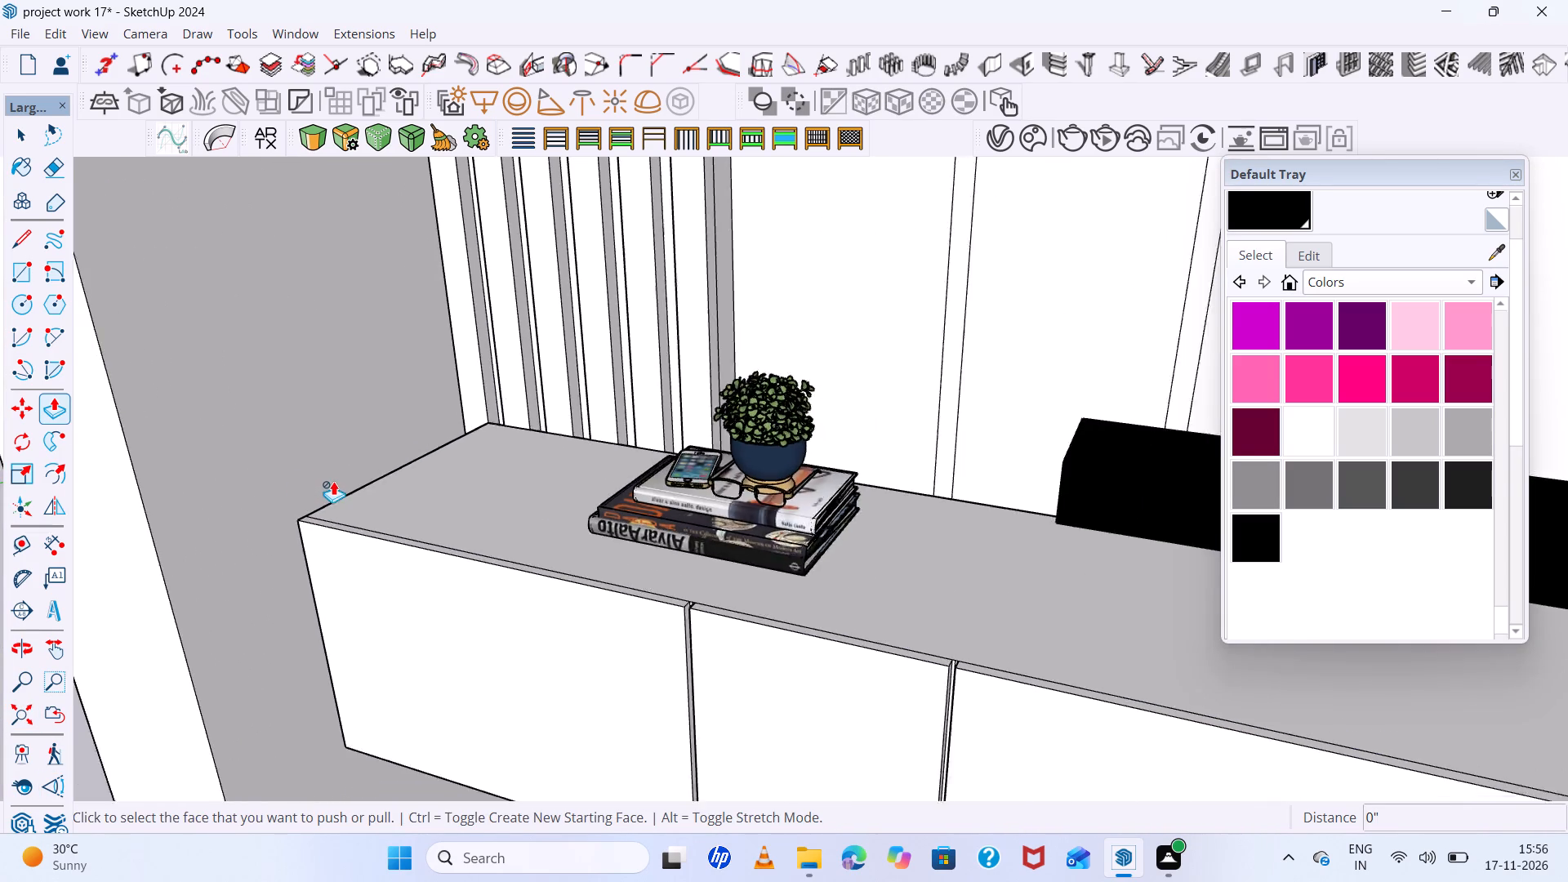
scroll(333, 481, down, 3)
middle_drag(350, 488, 525, 648)
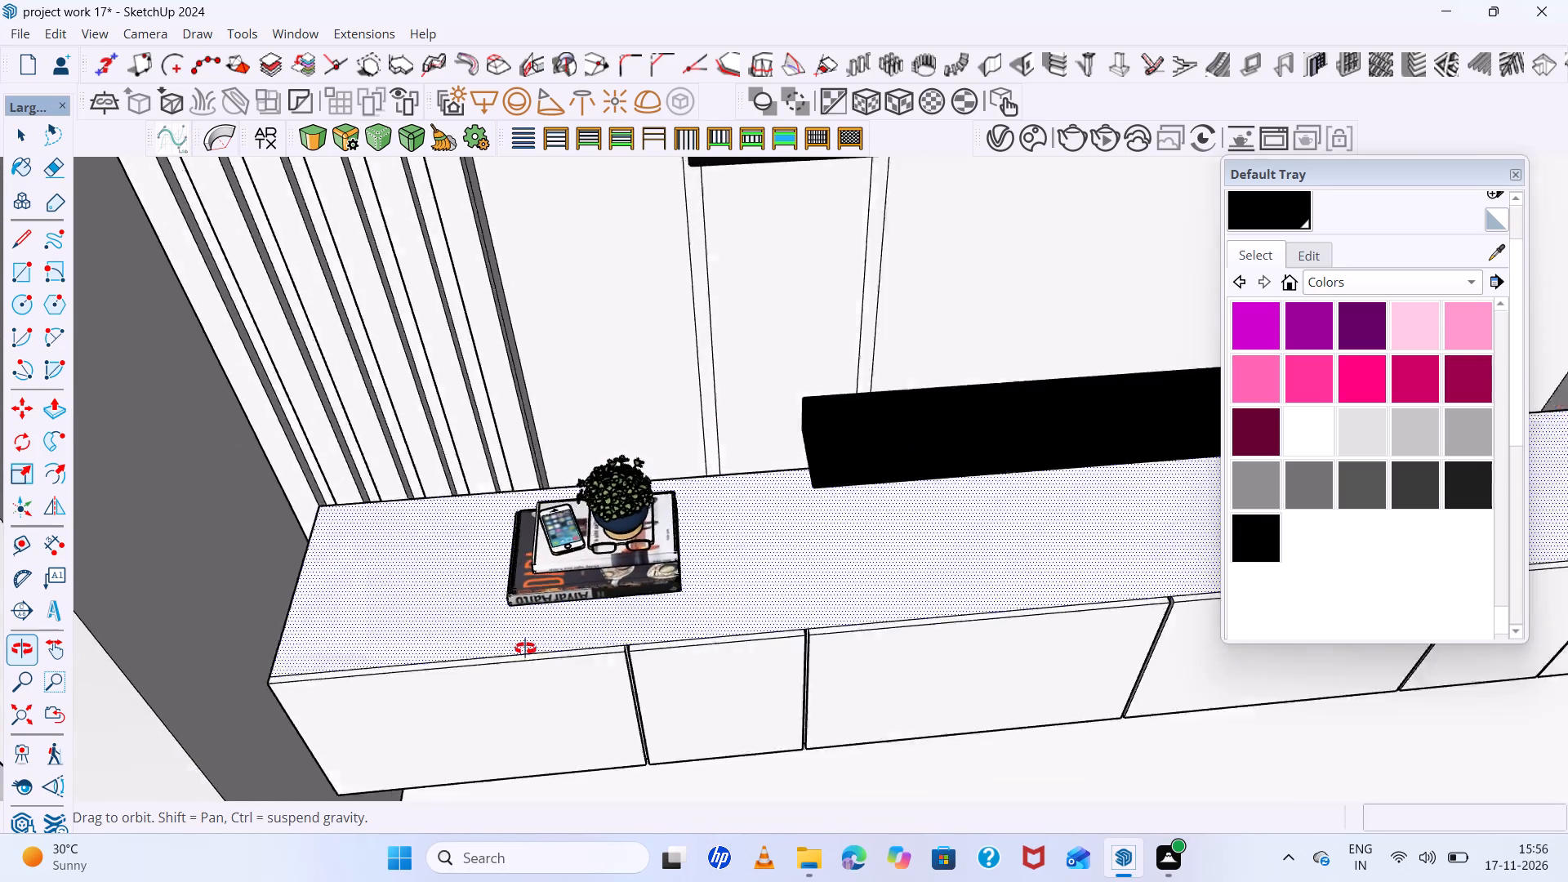
middle_drag(525, 648, 527, 644)
scroll(531, 465, down, 7)
middle_drag(617, 530, 652, 373)
scroll(599, 474, up, 5)
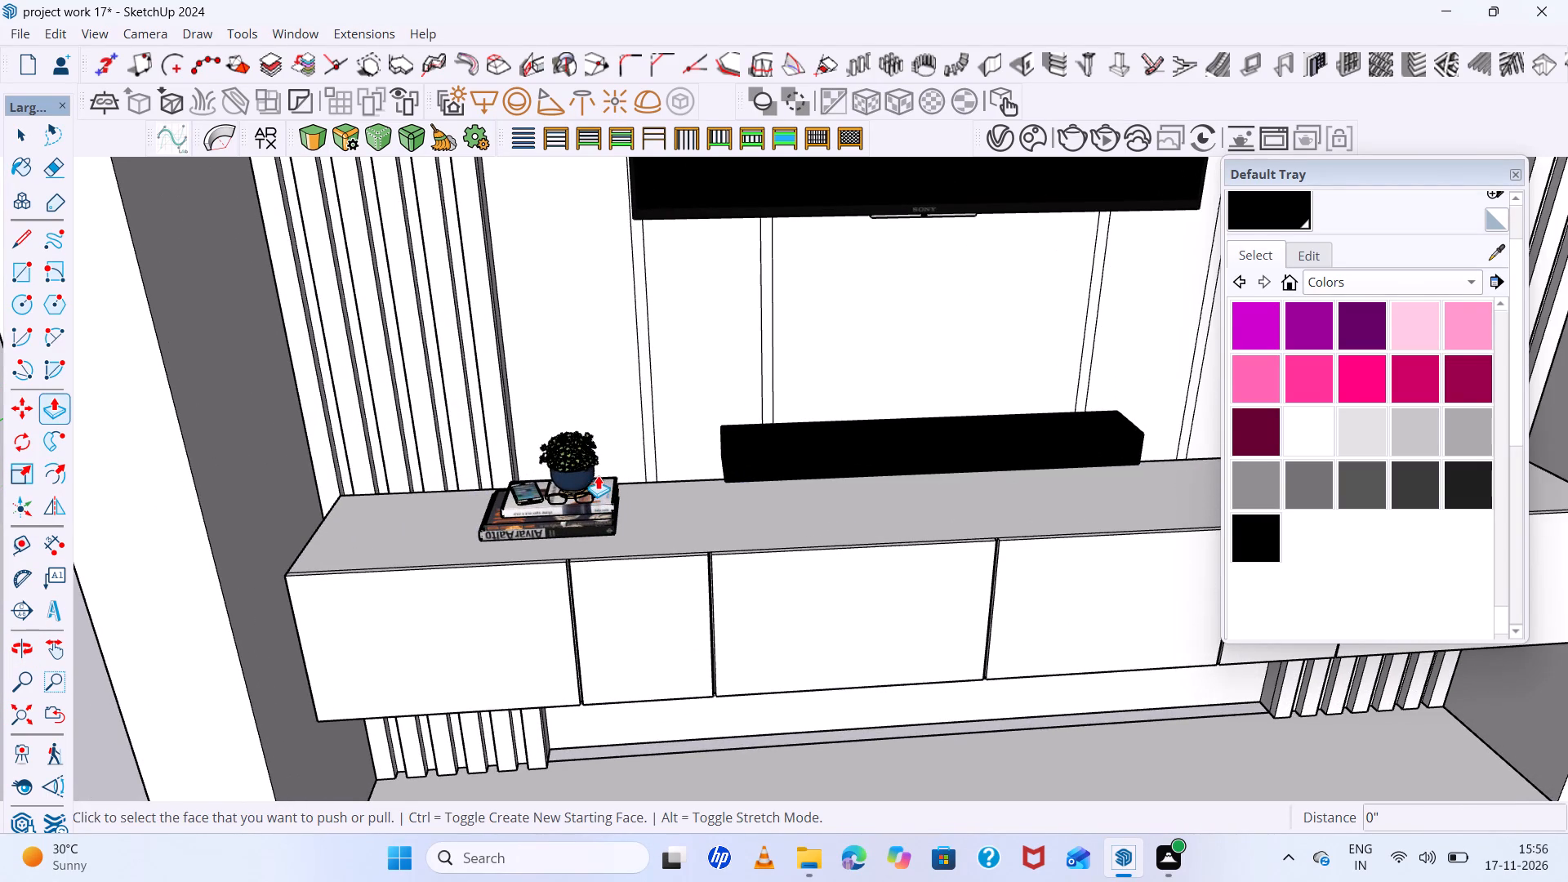
scroll(599, 472, down, 4)
middle_drag(599, 472, 632, 418)
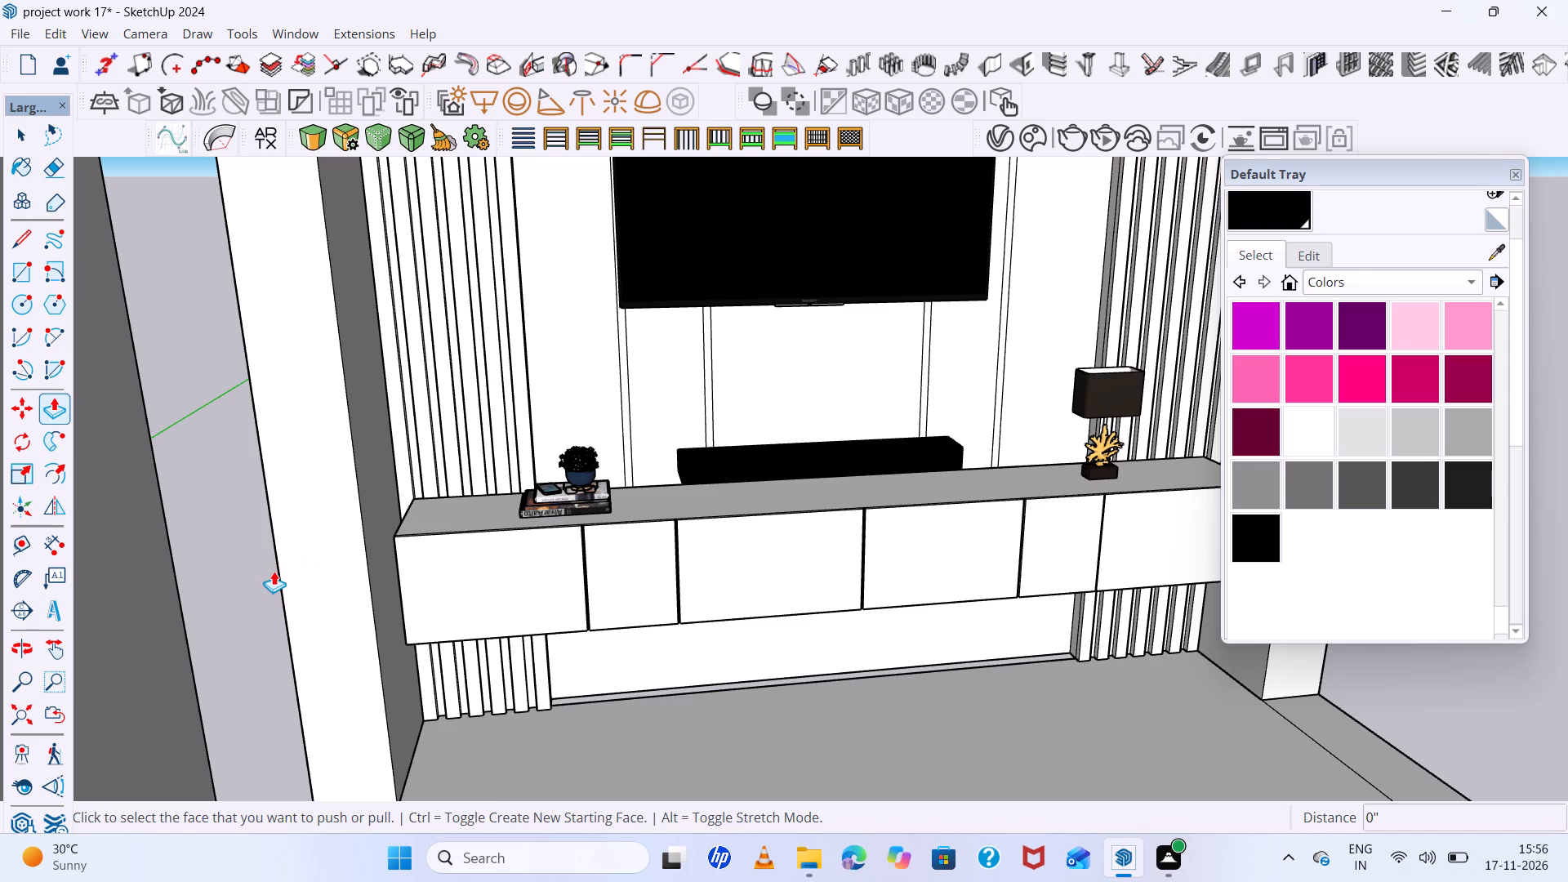
Examine how the book stack with the potted plant sits on the TV console's top face.
key(space)
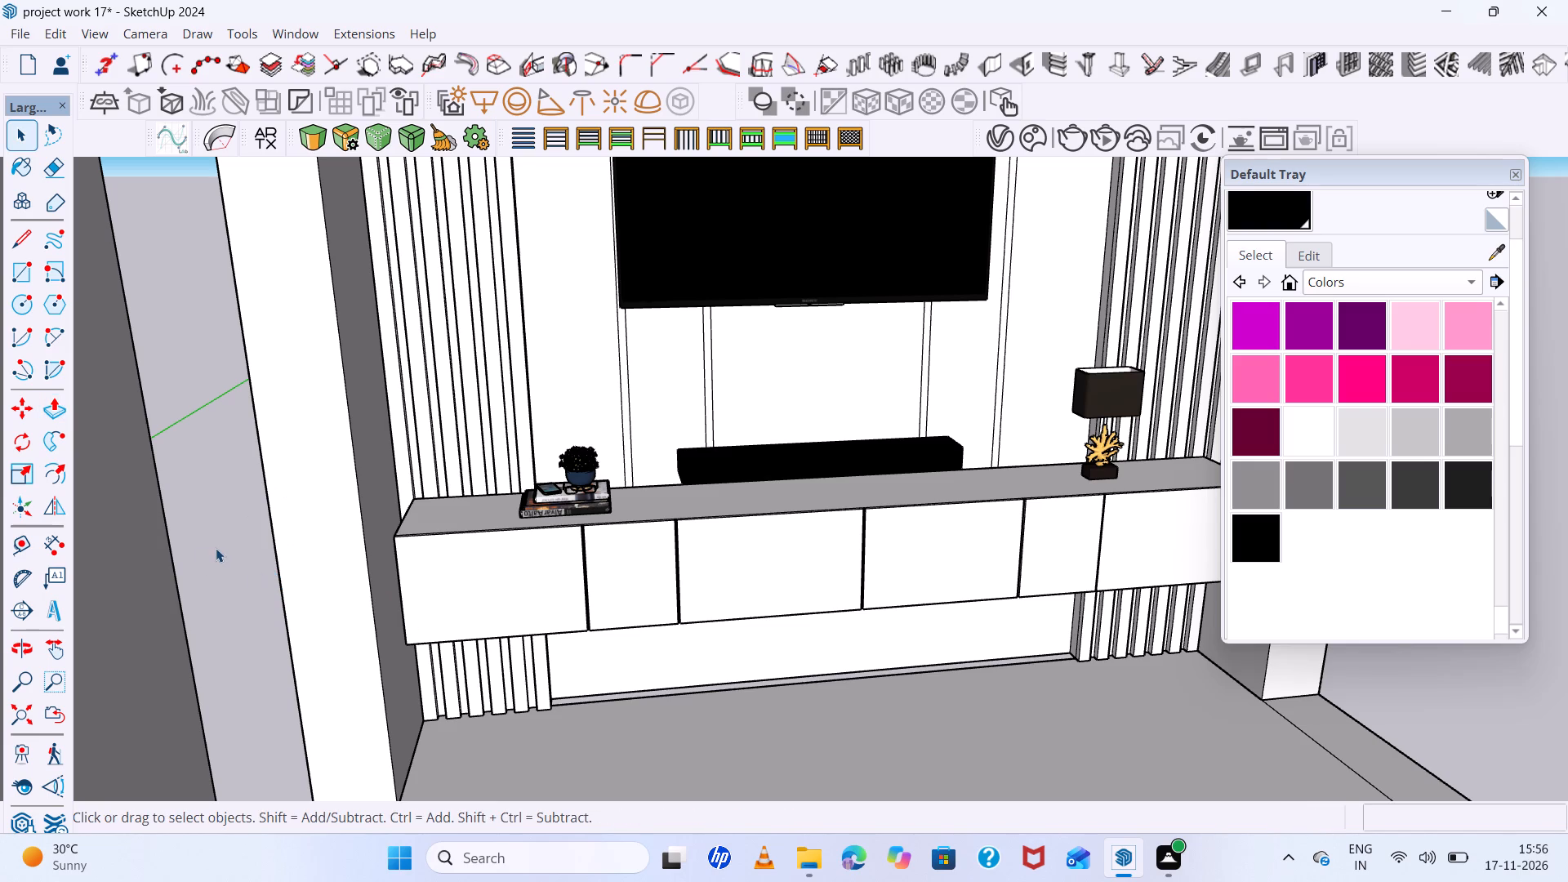
click(216, 548)
scroll(528, 540, up, 12)
middle_drag(527, 490, 591, 555)
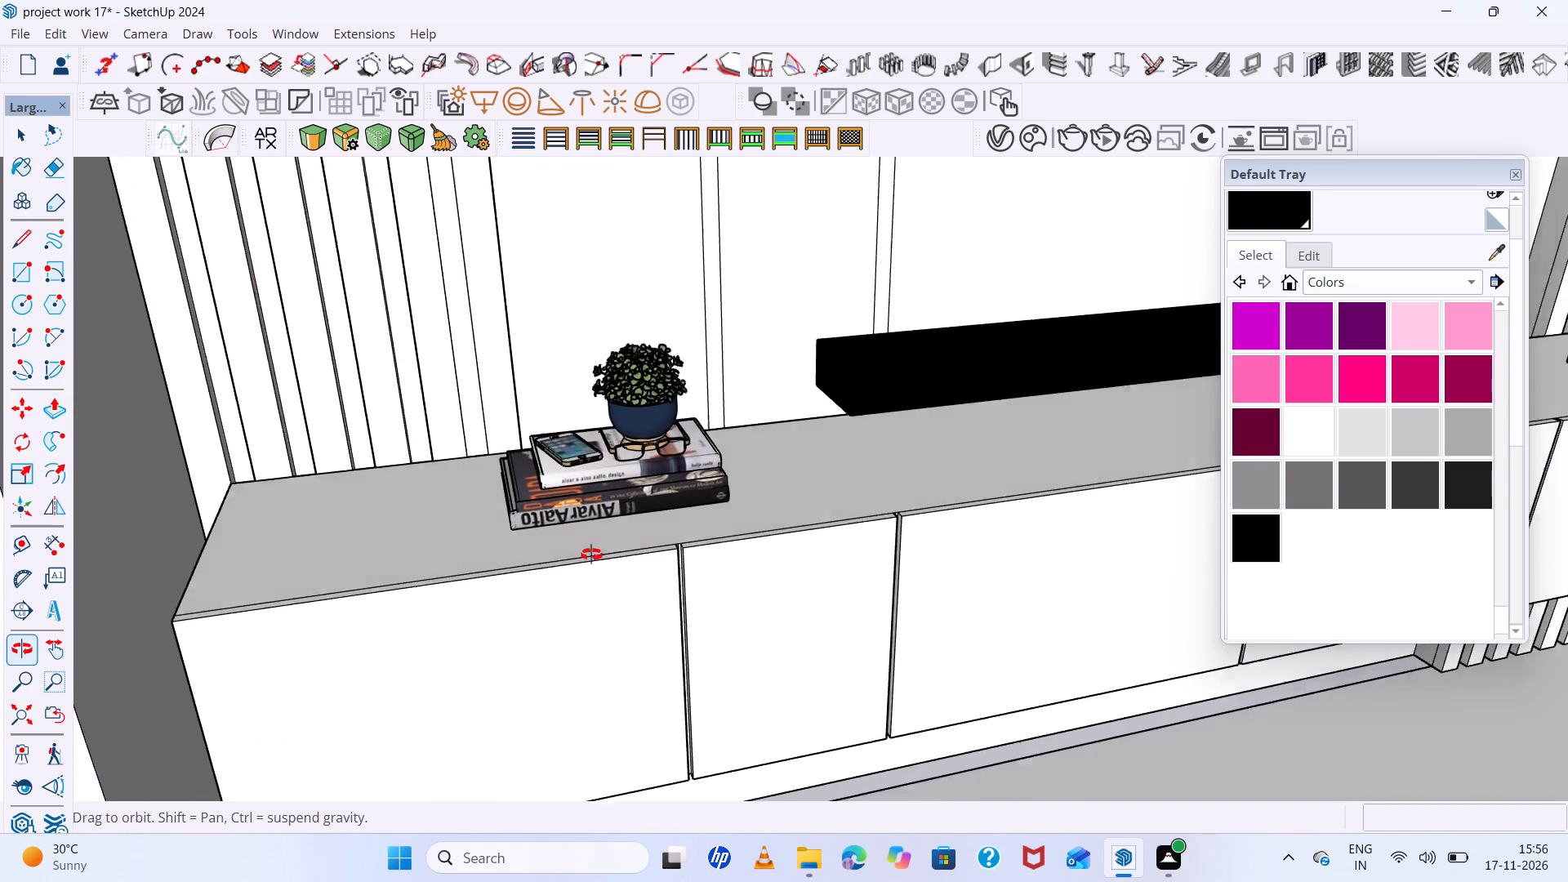
middle_drag(591, 555, 602, 577)
click(604, 550)
scroll(551, 538, down, 4)
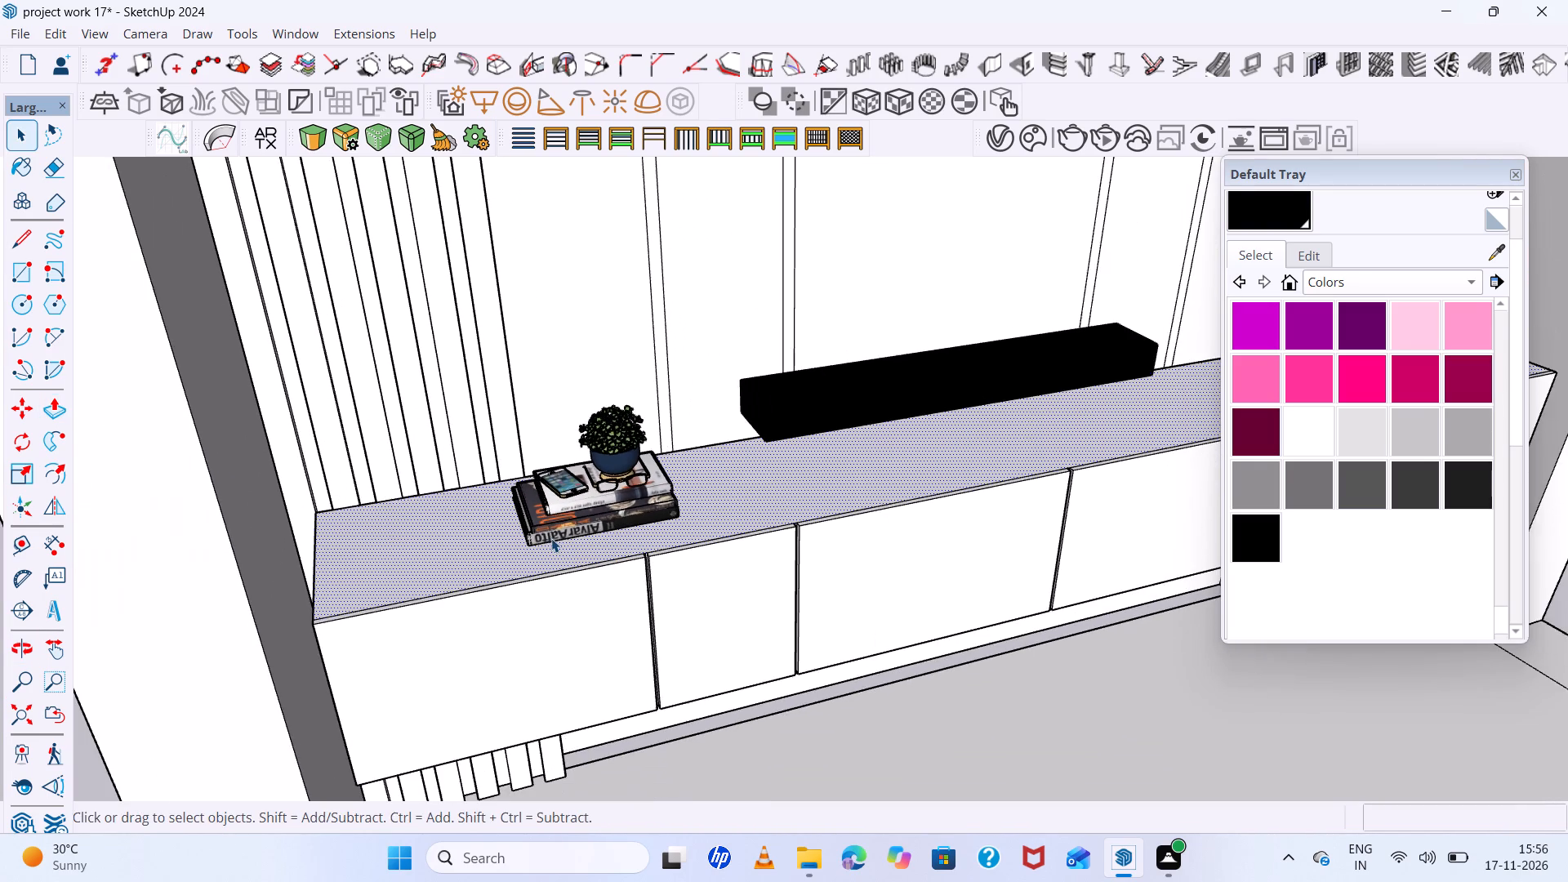
middle_drag(550, 537, 558, 508)
scroll(579, 498, up, 5)
click(579, 498)
scroll(581, 497, down, 2)
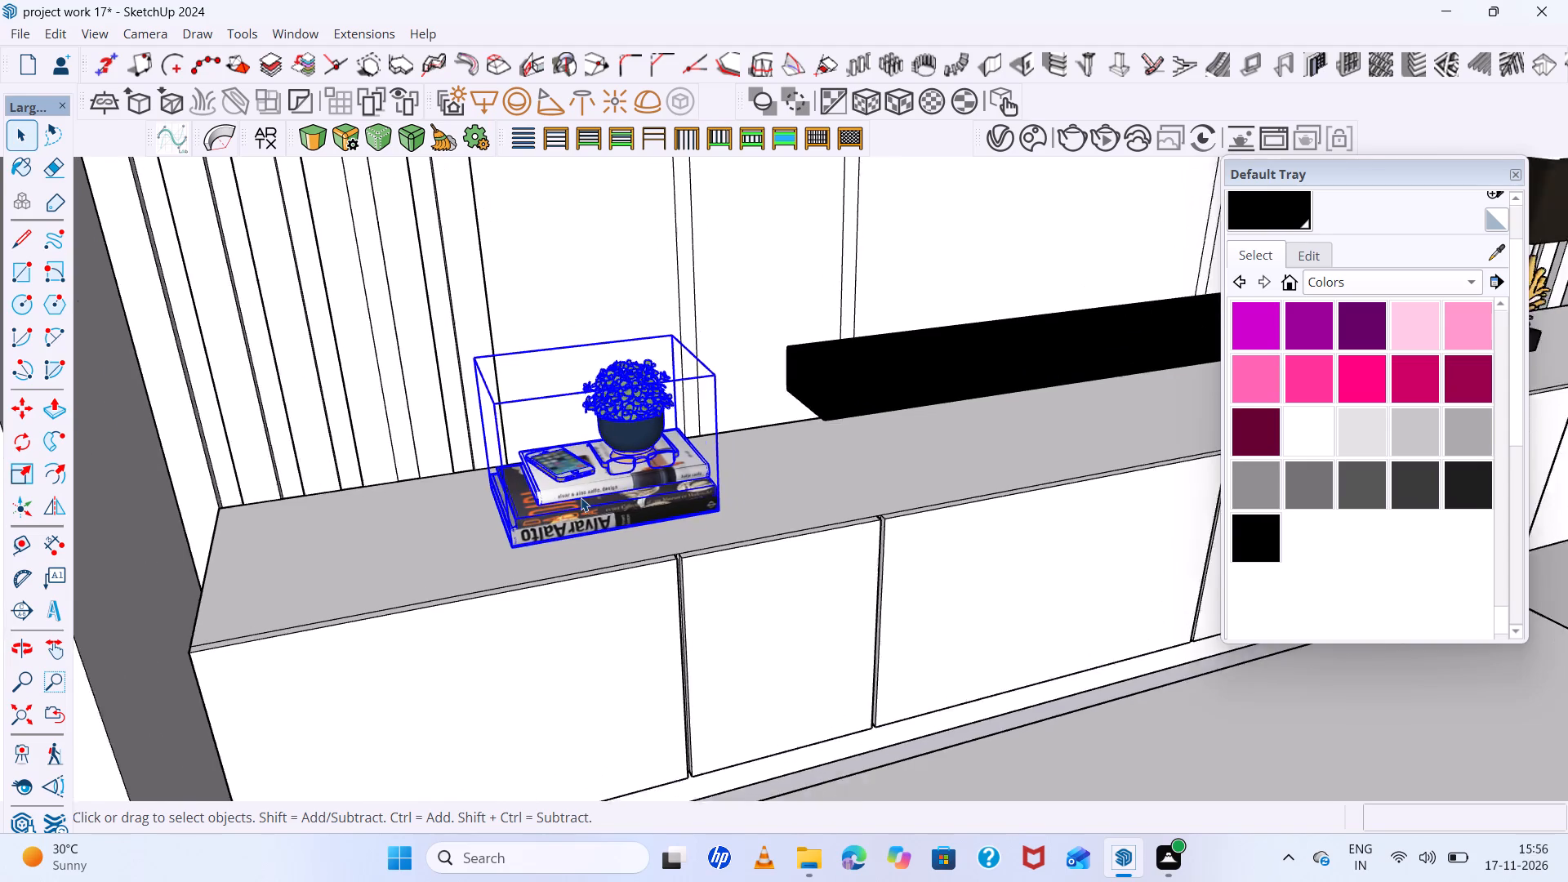
scroll(581, 497, down, 2)
middle_drag(581, 497, 584, 461)
scroll(583, 461, up, 1)
scroll(474, 493, down, 11)
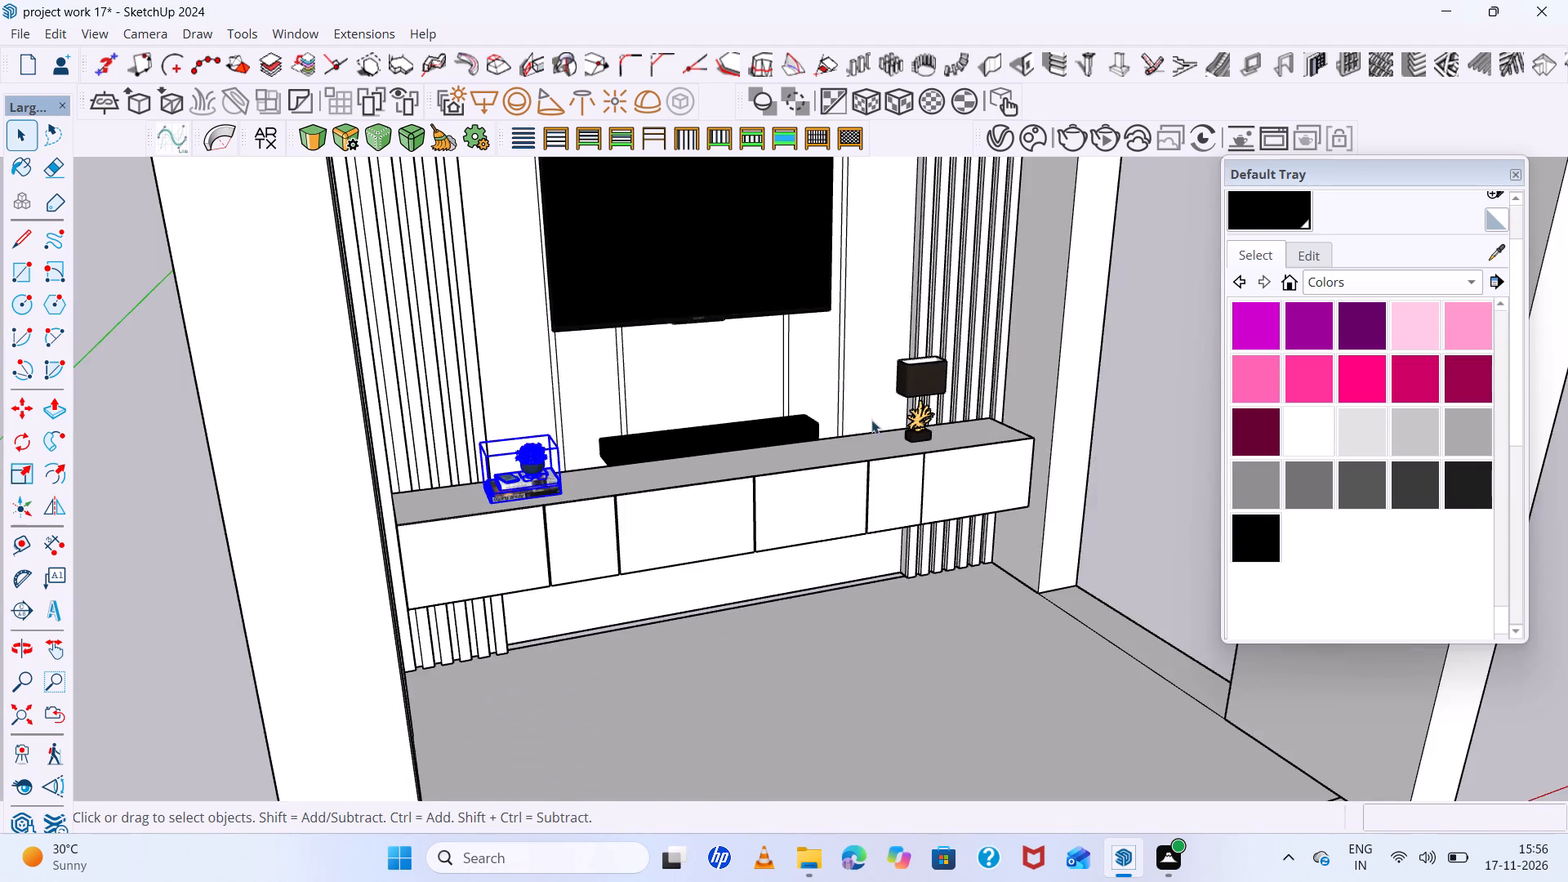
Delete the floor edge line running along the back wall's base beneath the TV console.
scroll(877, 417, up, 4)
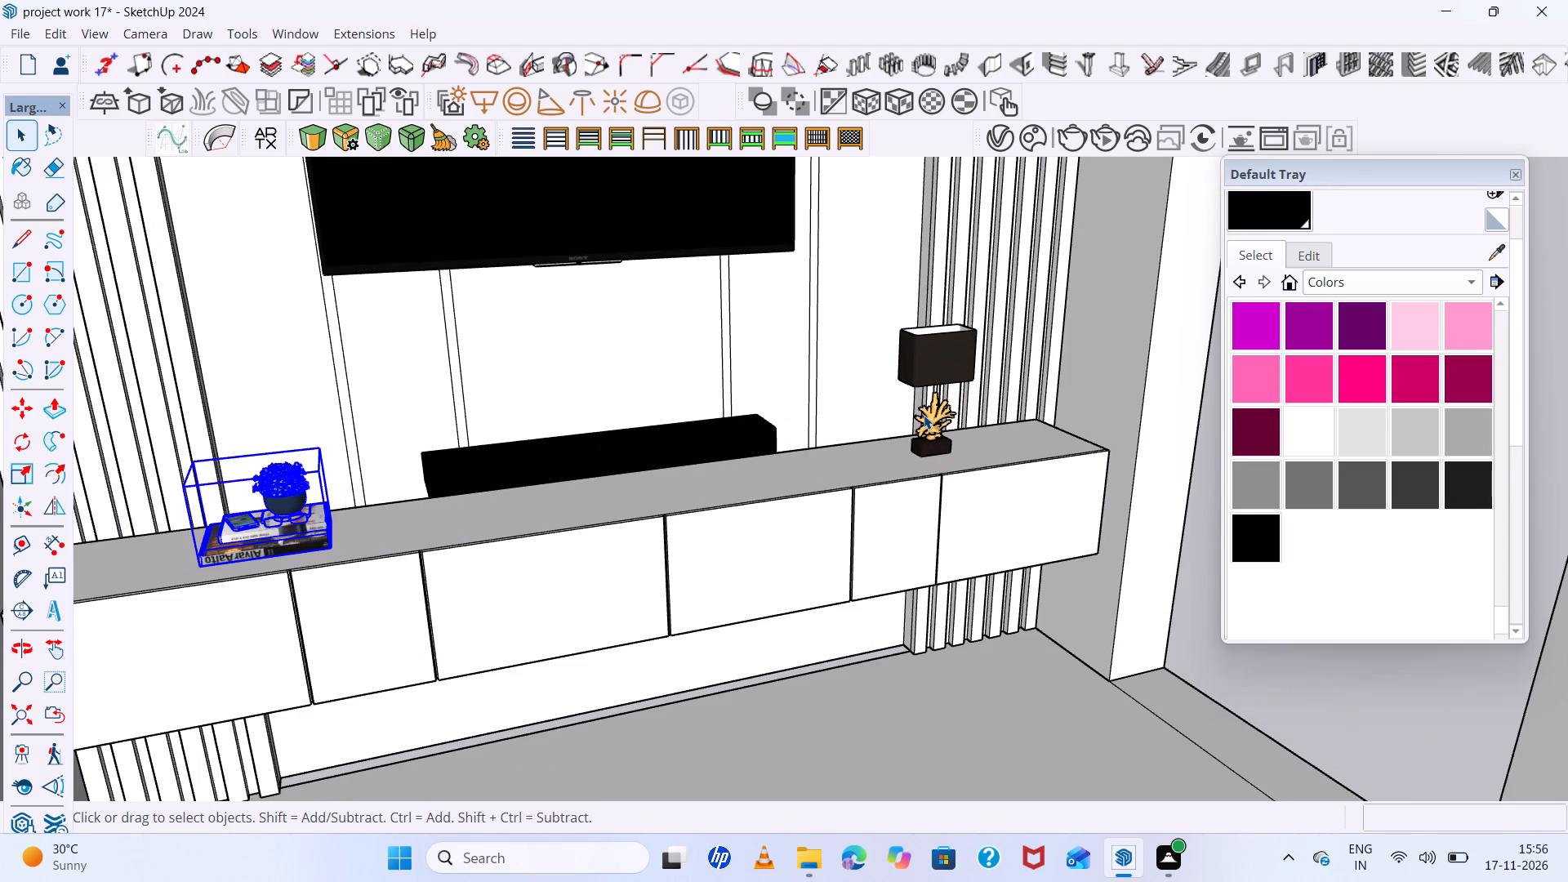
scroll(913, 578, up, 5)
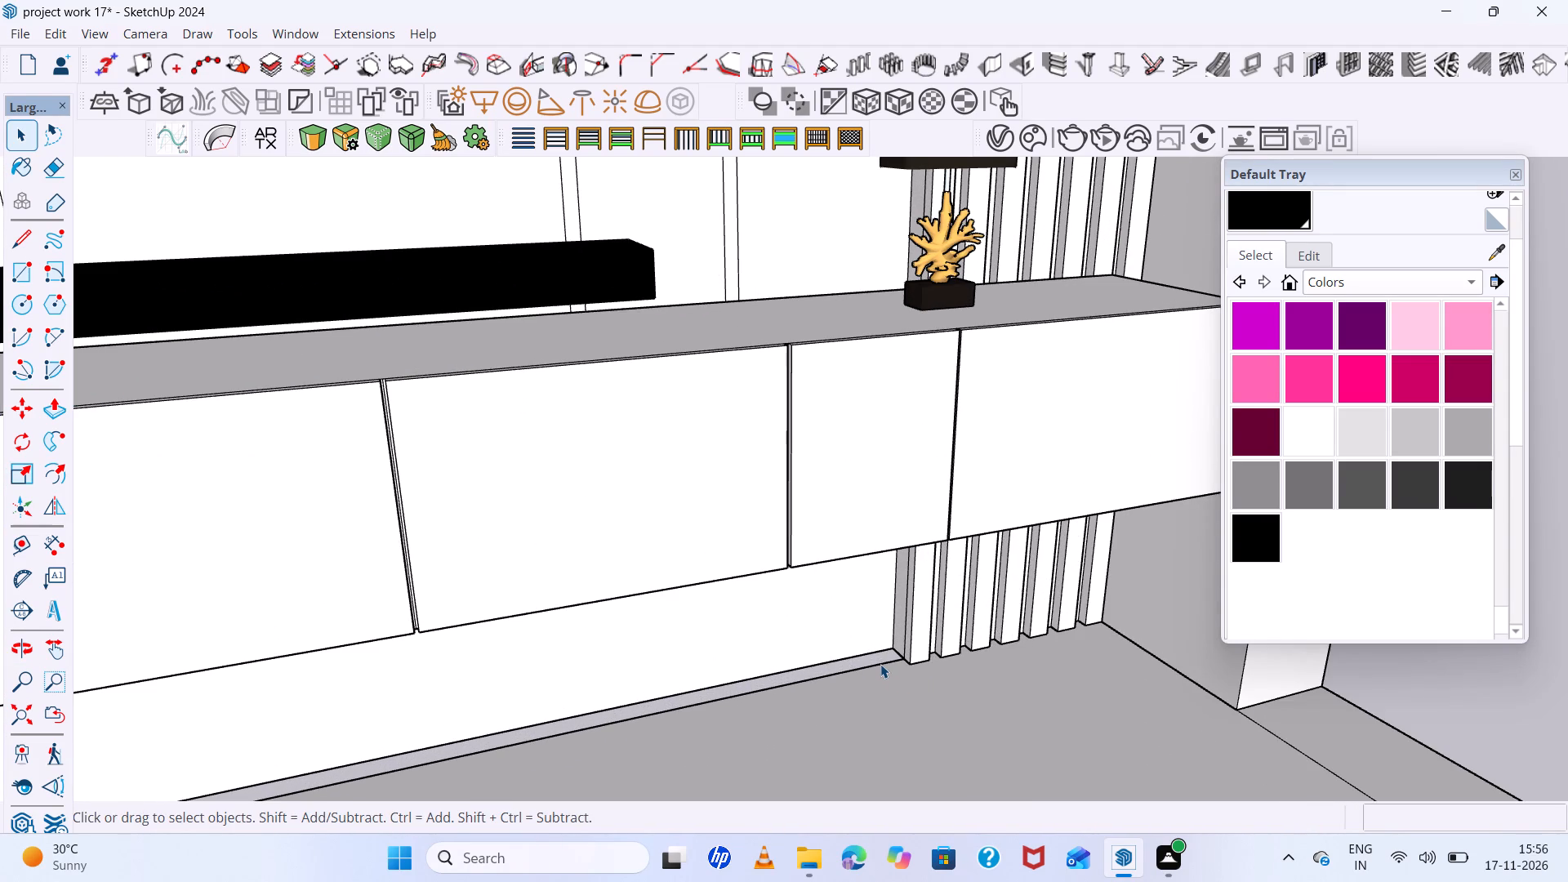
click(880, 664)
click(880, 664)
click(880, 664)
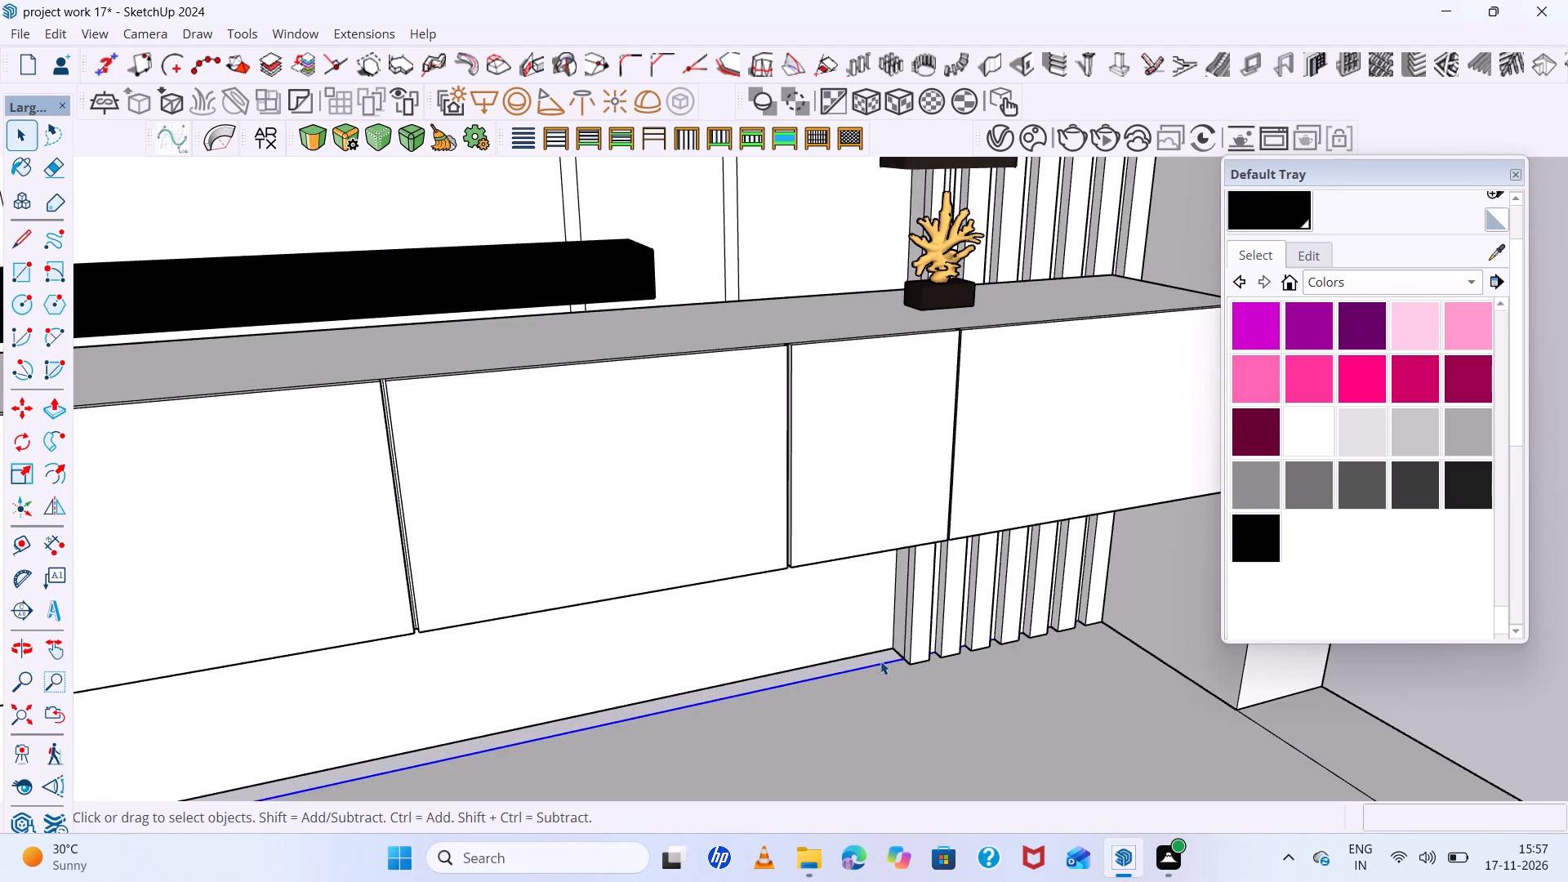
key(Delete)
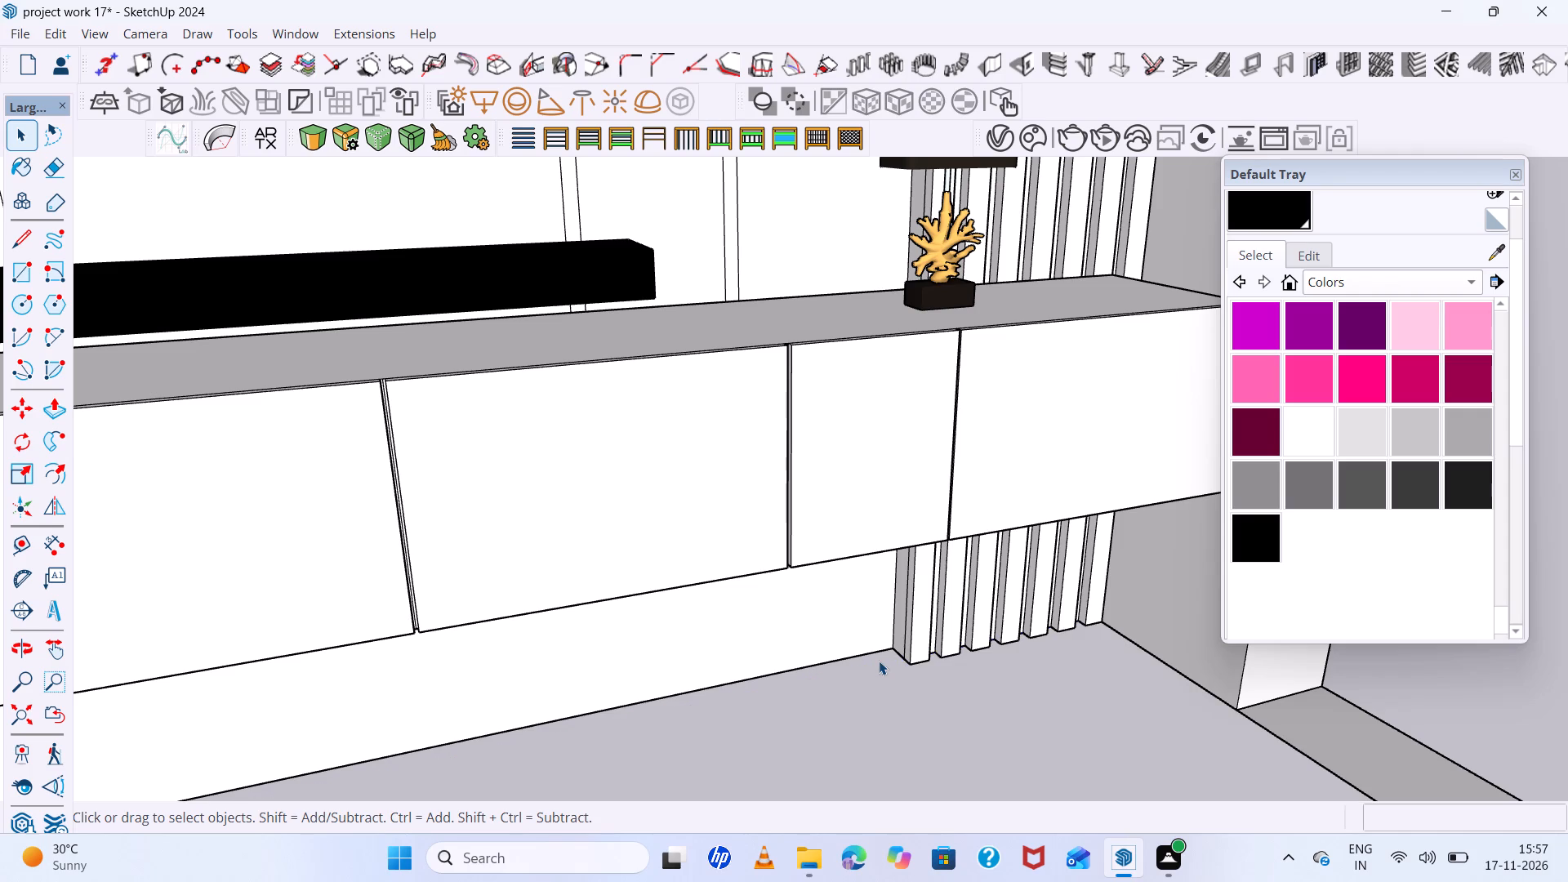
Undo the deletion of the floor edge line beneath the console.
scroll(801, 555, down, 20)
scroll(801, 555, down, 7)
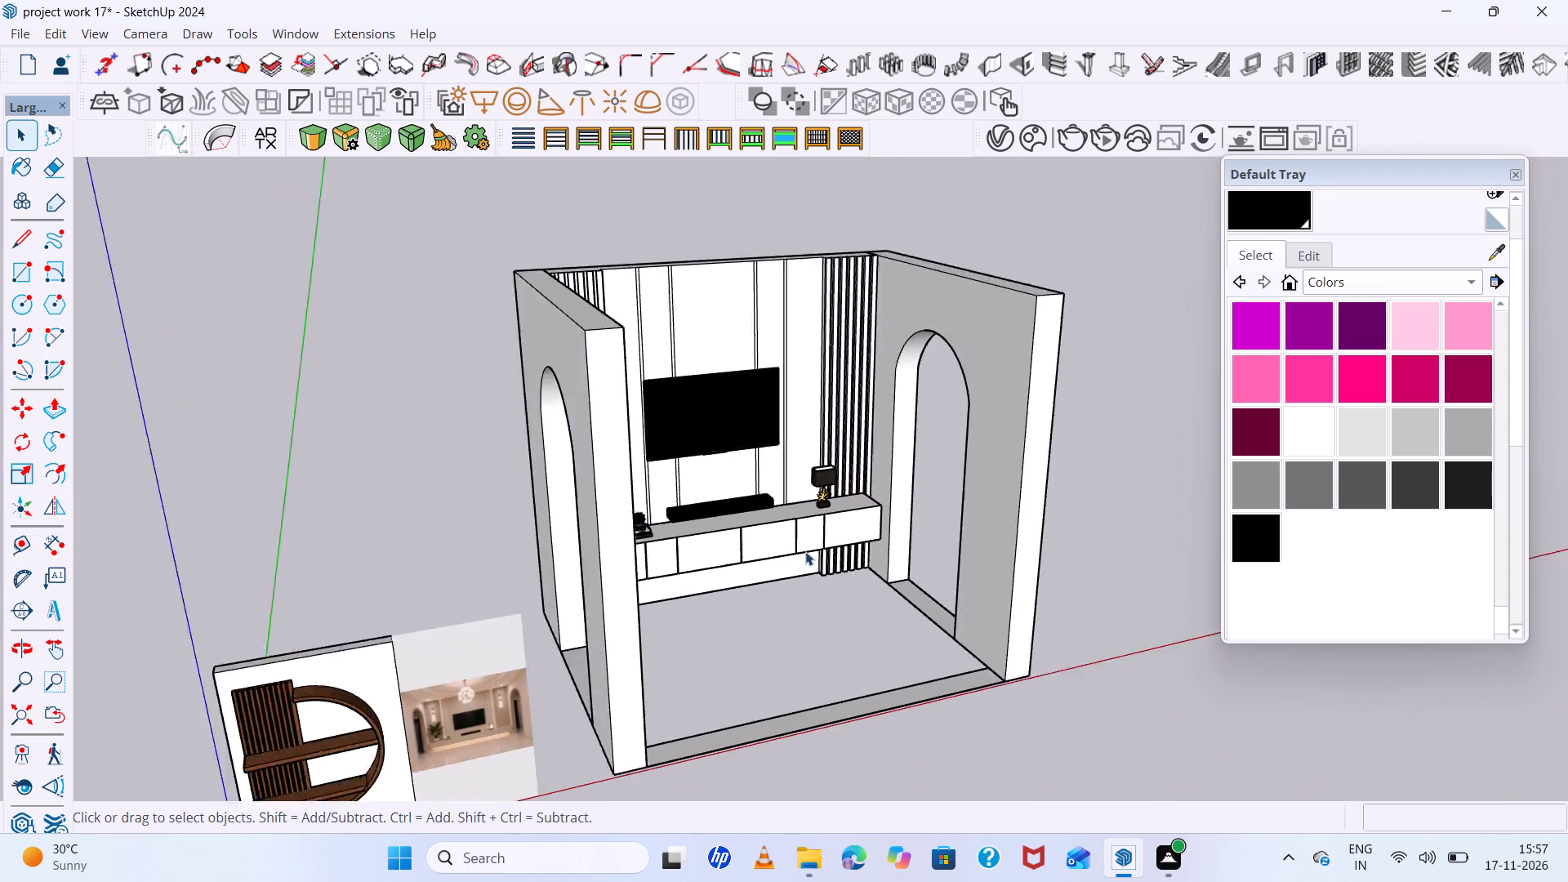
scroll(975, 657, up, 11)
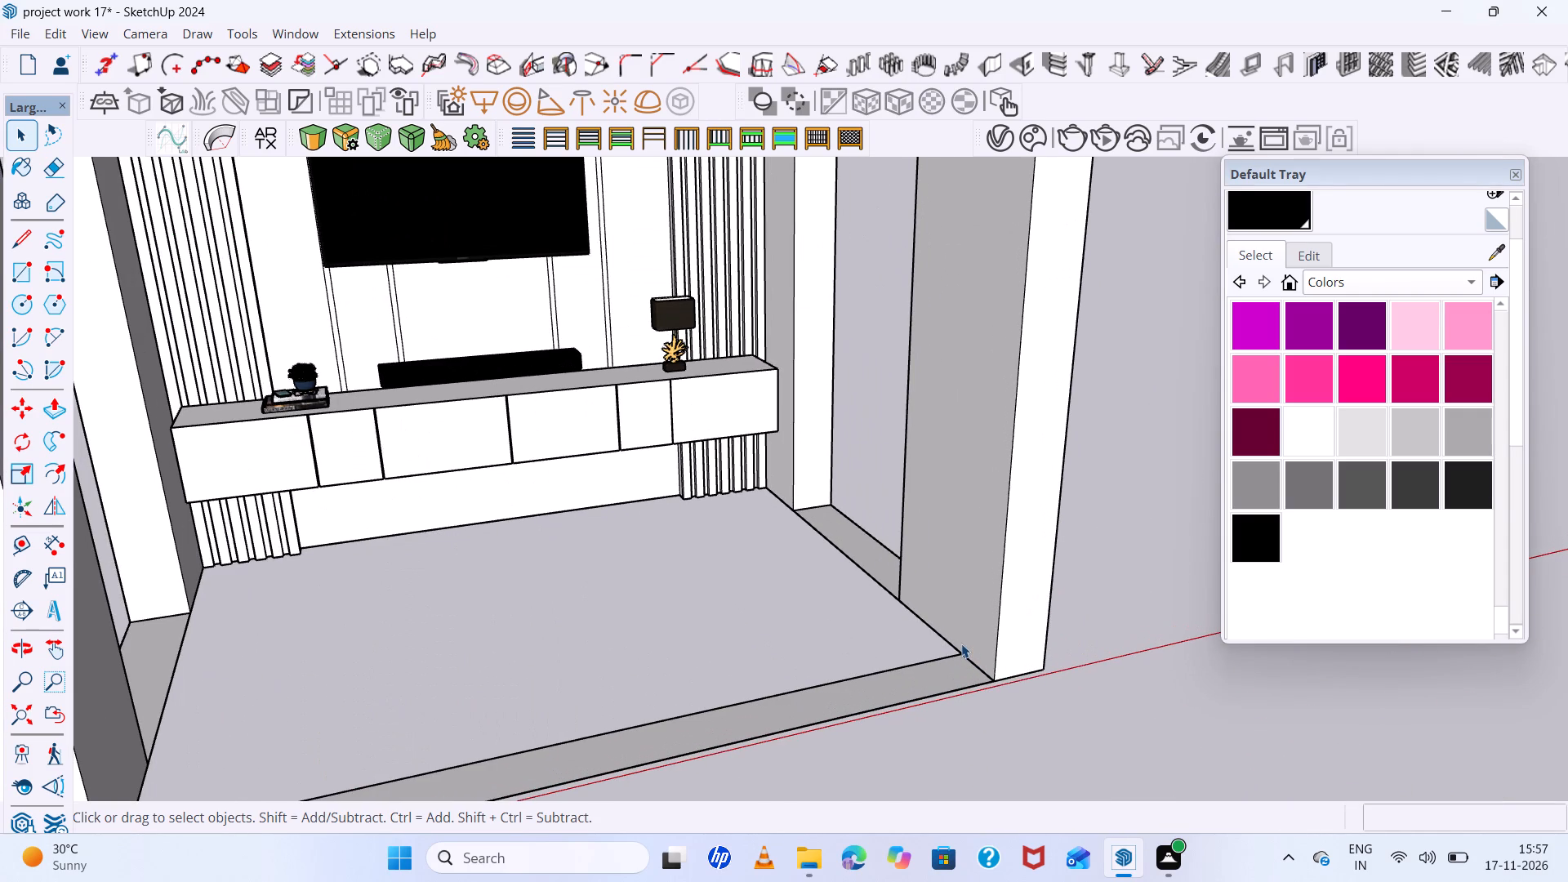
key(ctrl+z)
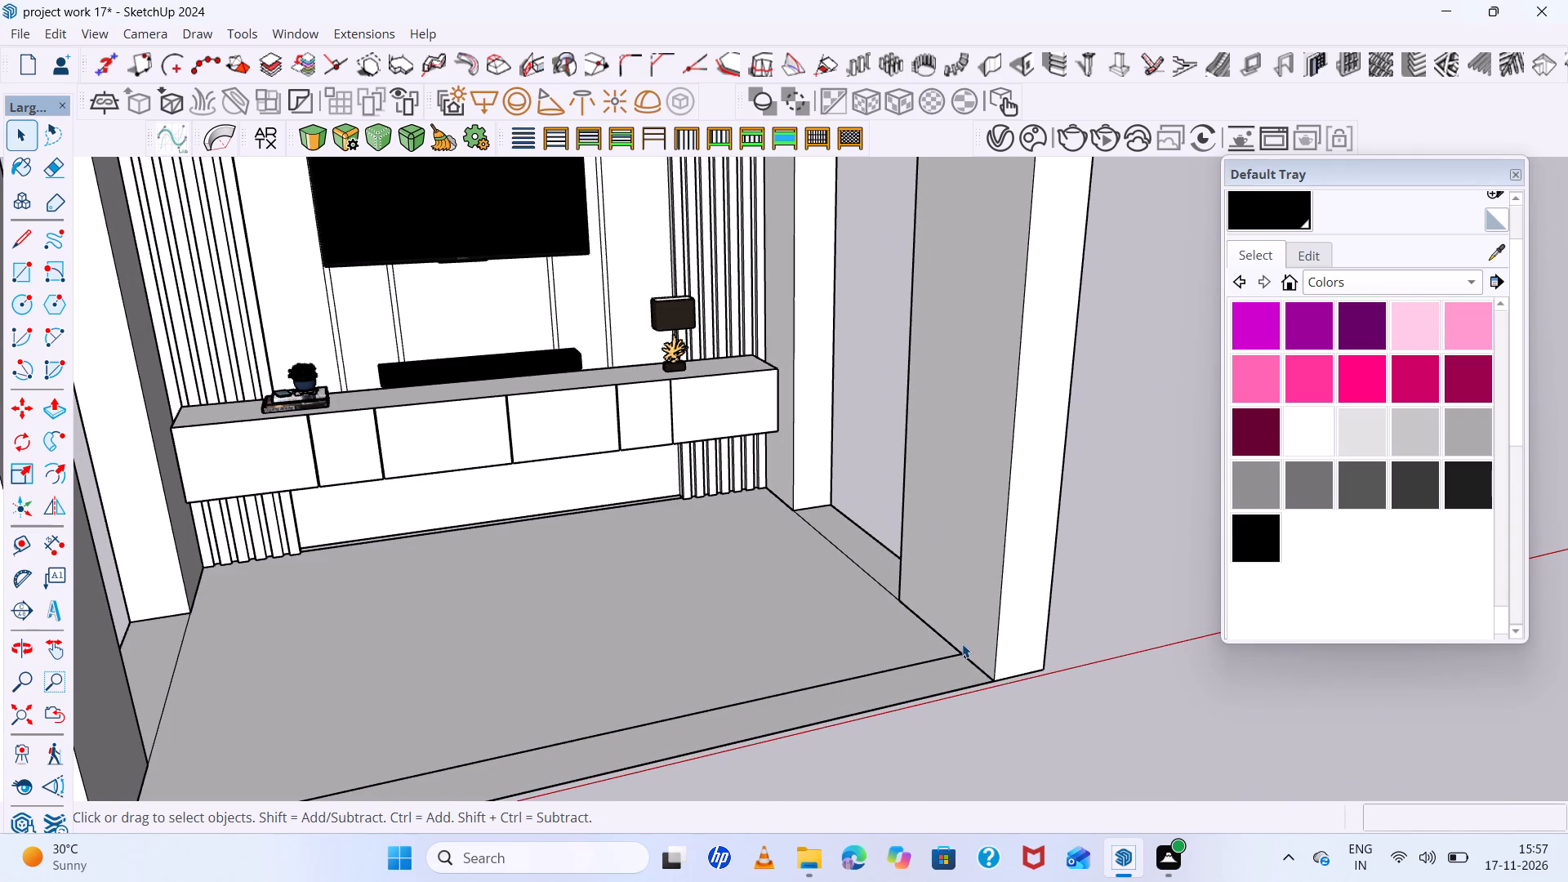
Examine the junction between the floor and the back wall's base beneath the TV console.
scroll(640, 481, up, 8)
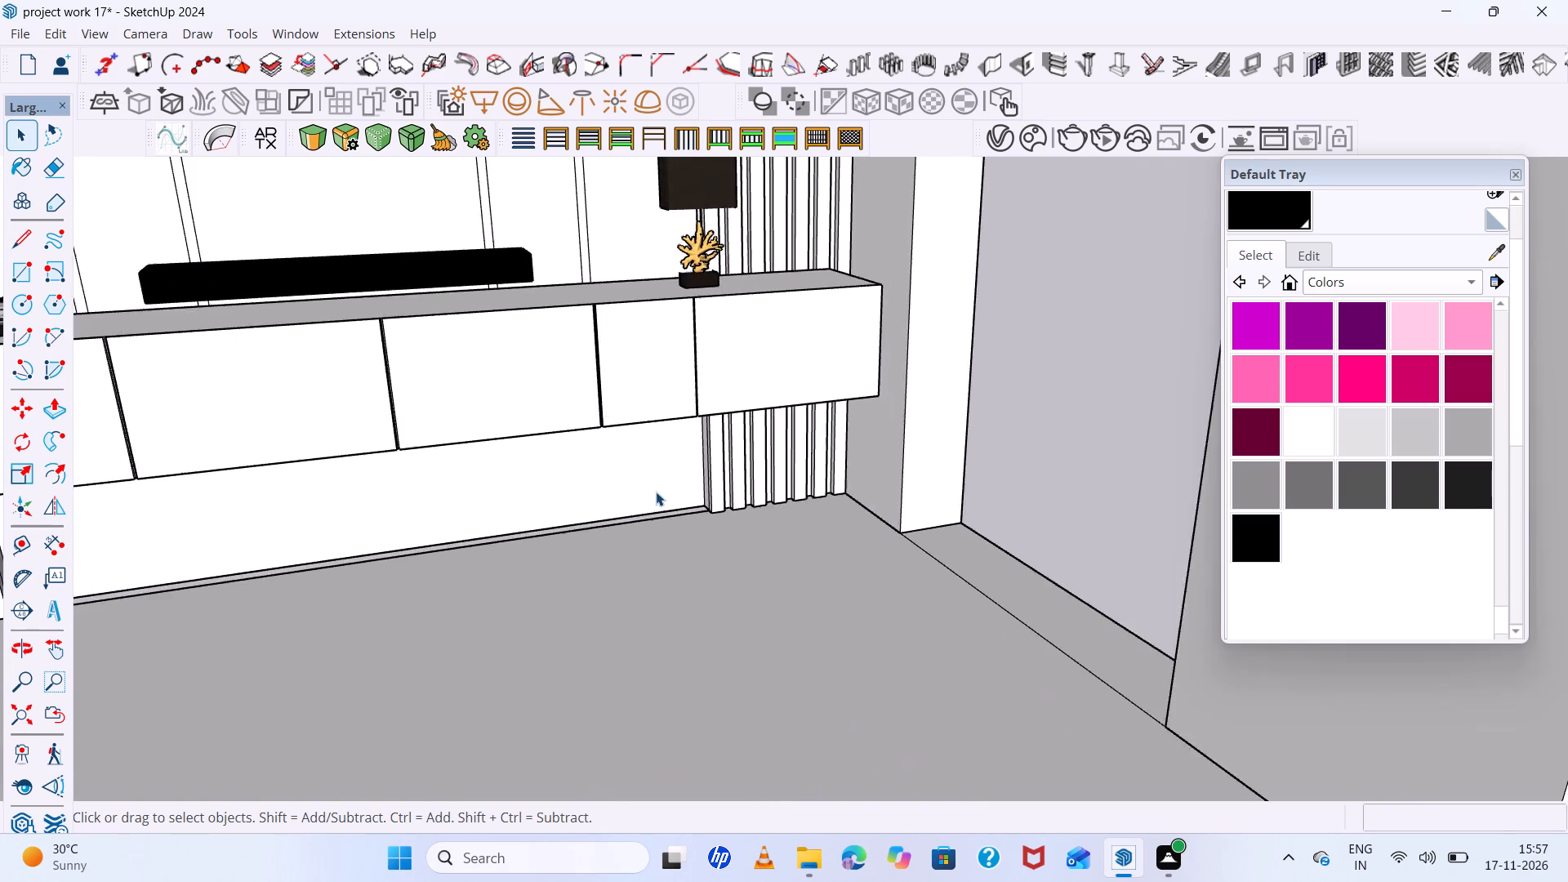
scroll(656, 492, up, 10)
middle_drag(718, 515, 724, 675)
scroll(751, 674, up, 3)
middle_drag(729, 623, 688, 426)
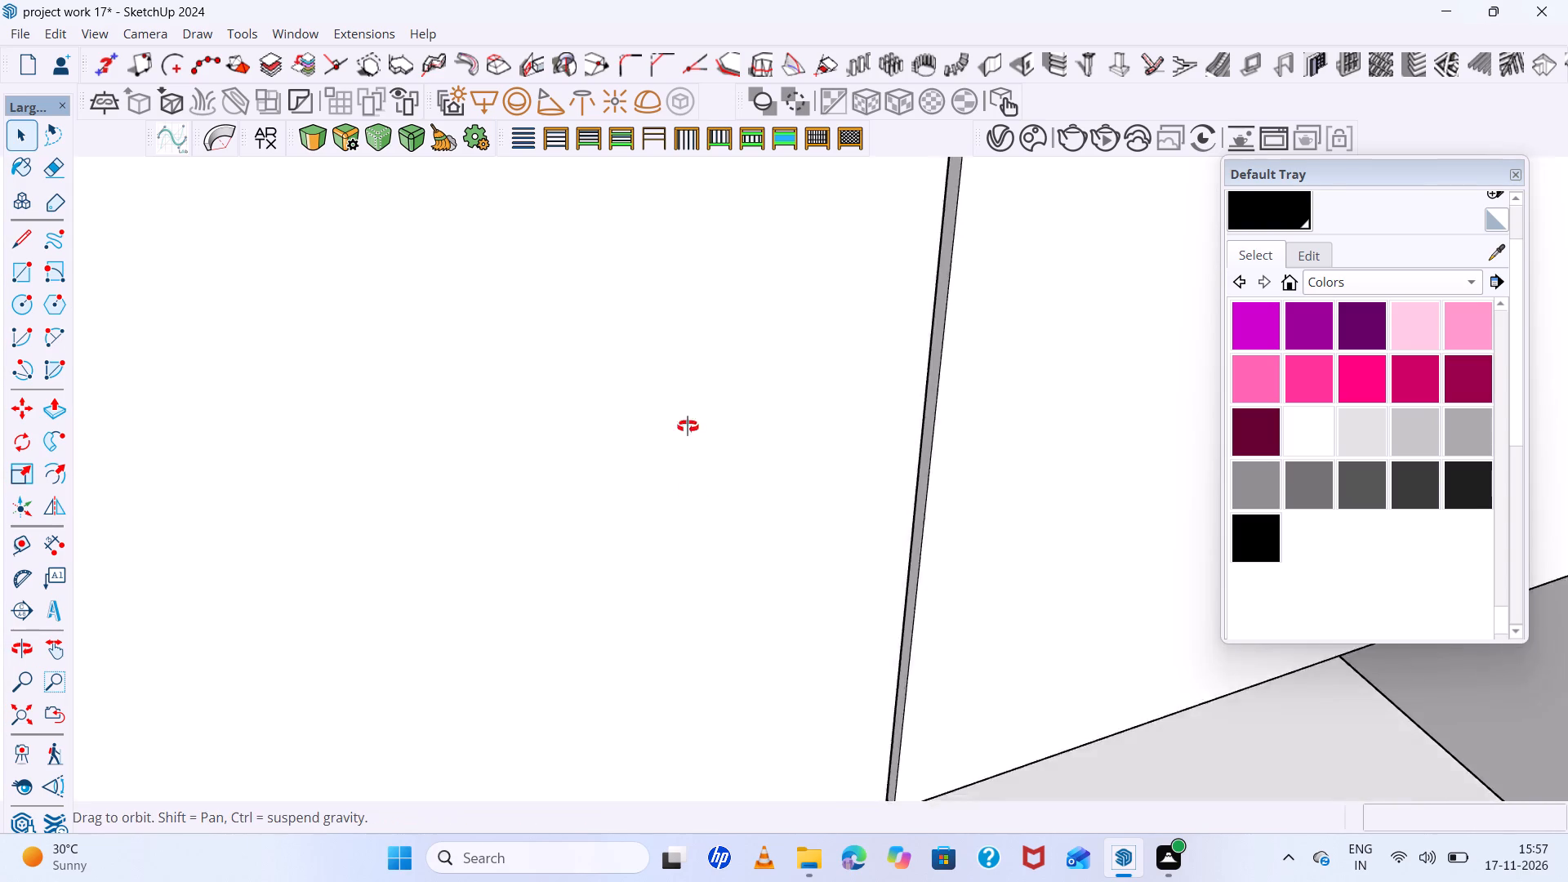
middle_drag(688, 426, 675, 243)
scroll(643, 239, down, 17)
scroll(634, 252, down, 6)
middle_drag(639, 269, 641, 274)
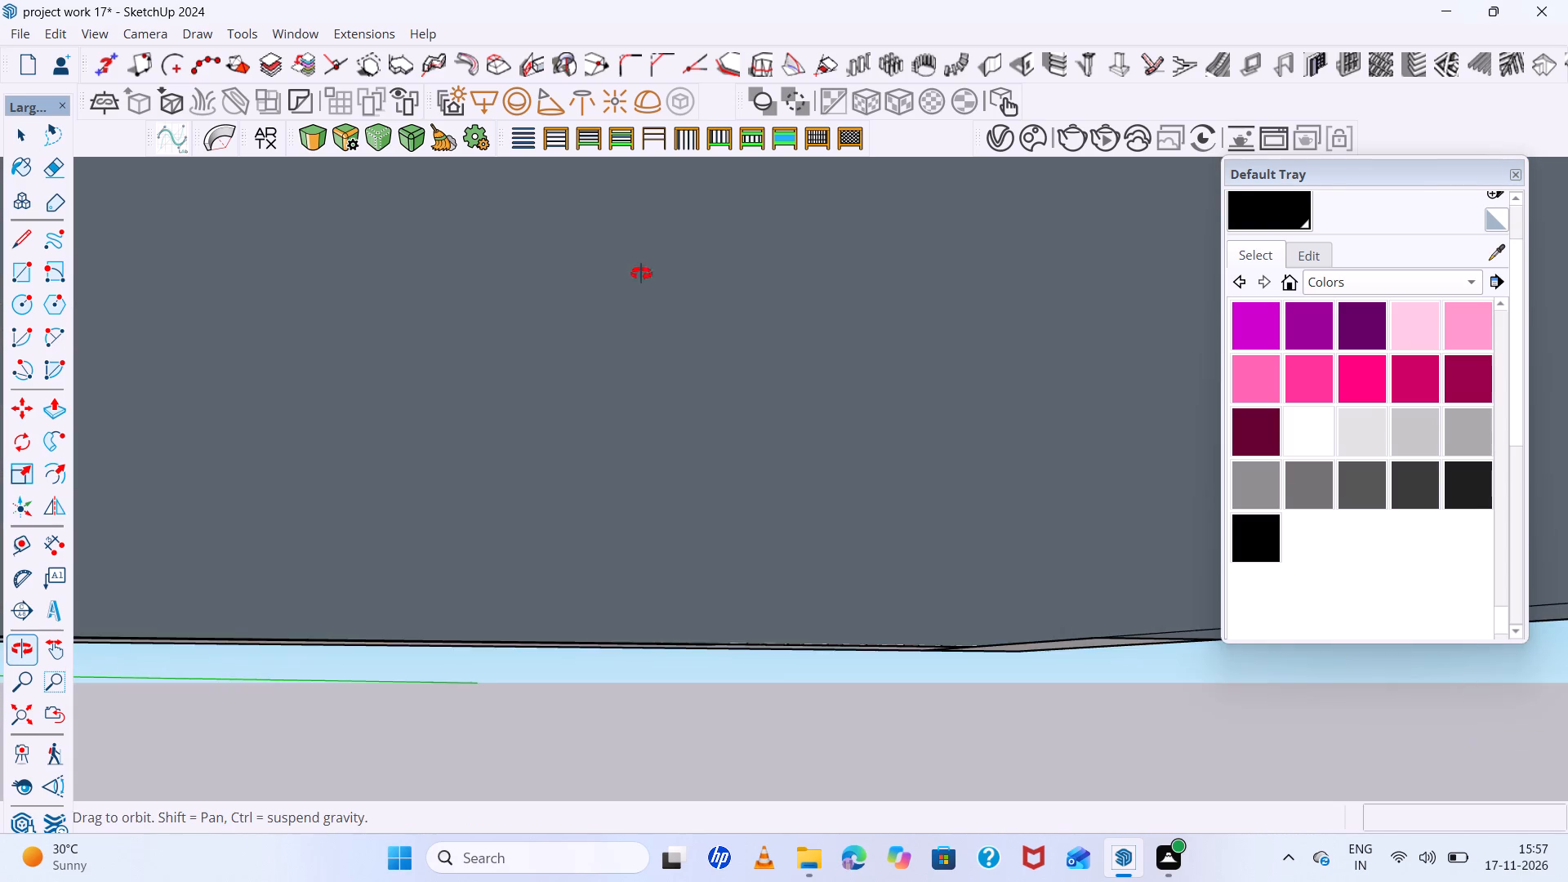
middle_drag(641, 274, 667, 540)
scroll(666, 537, down, 5)
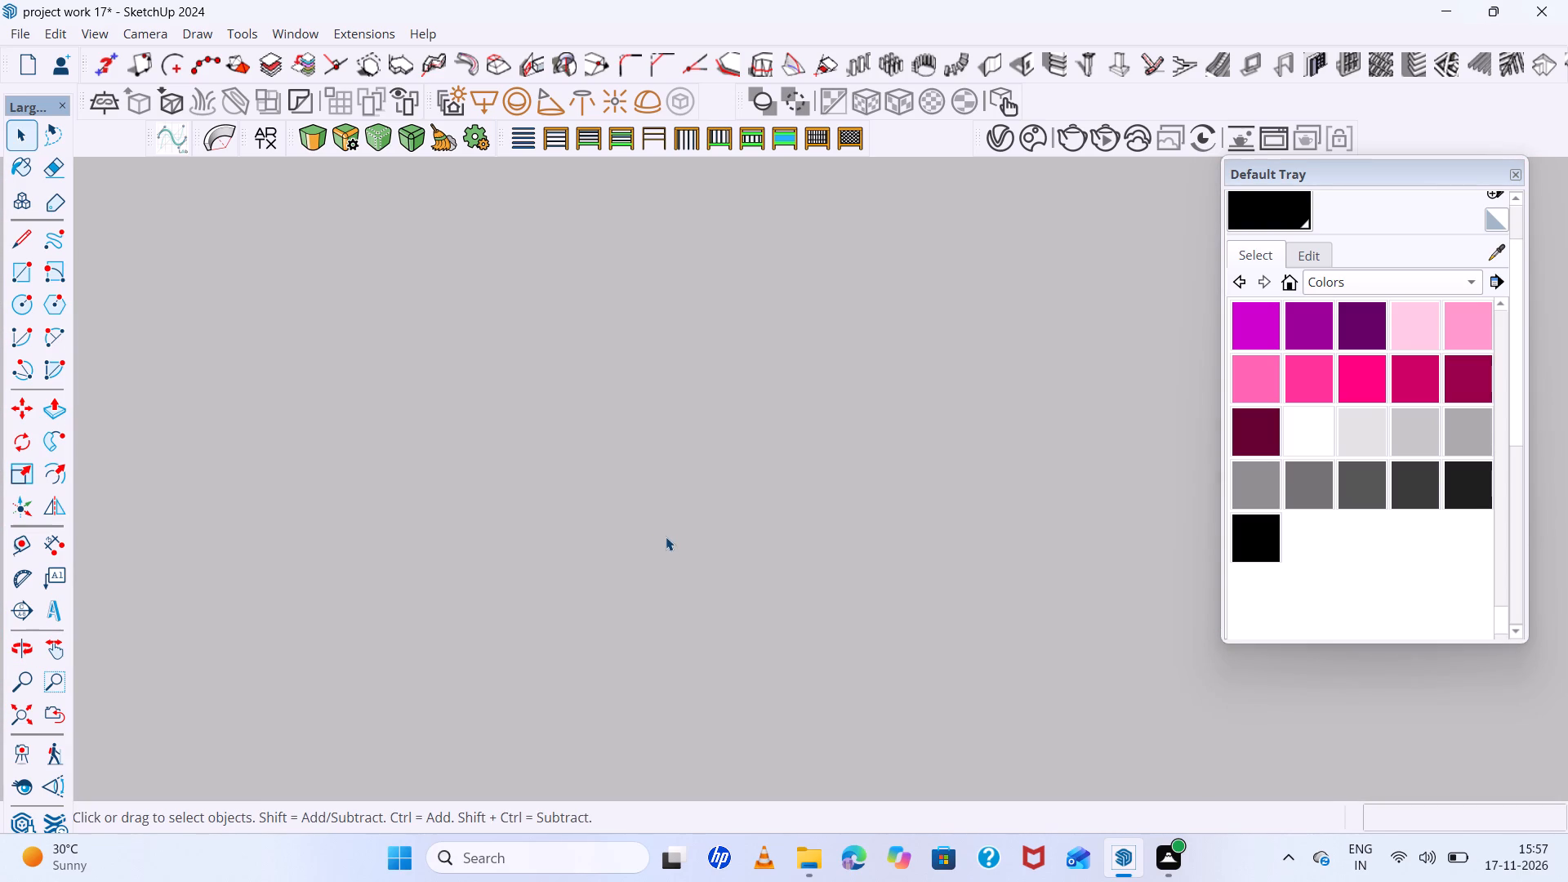
scroll(655, 524, up, 3)
scroll(655, 524, down, 19)
scroll(639, 518, down, 19)
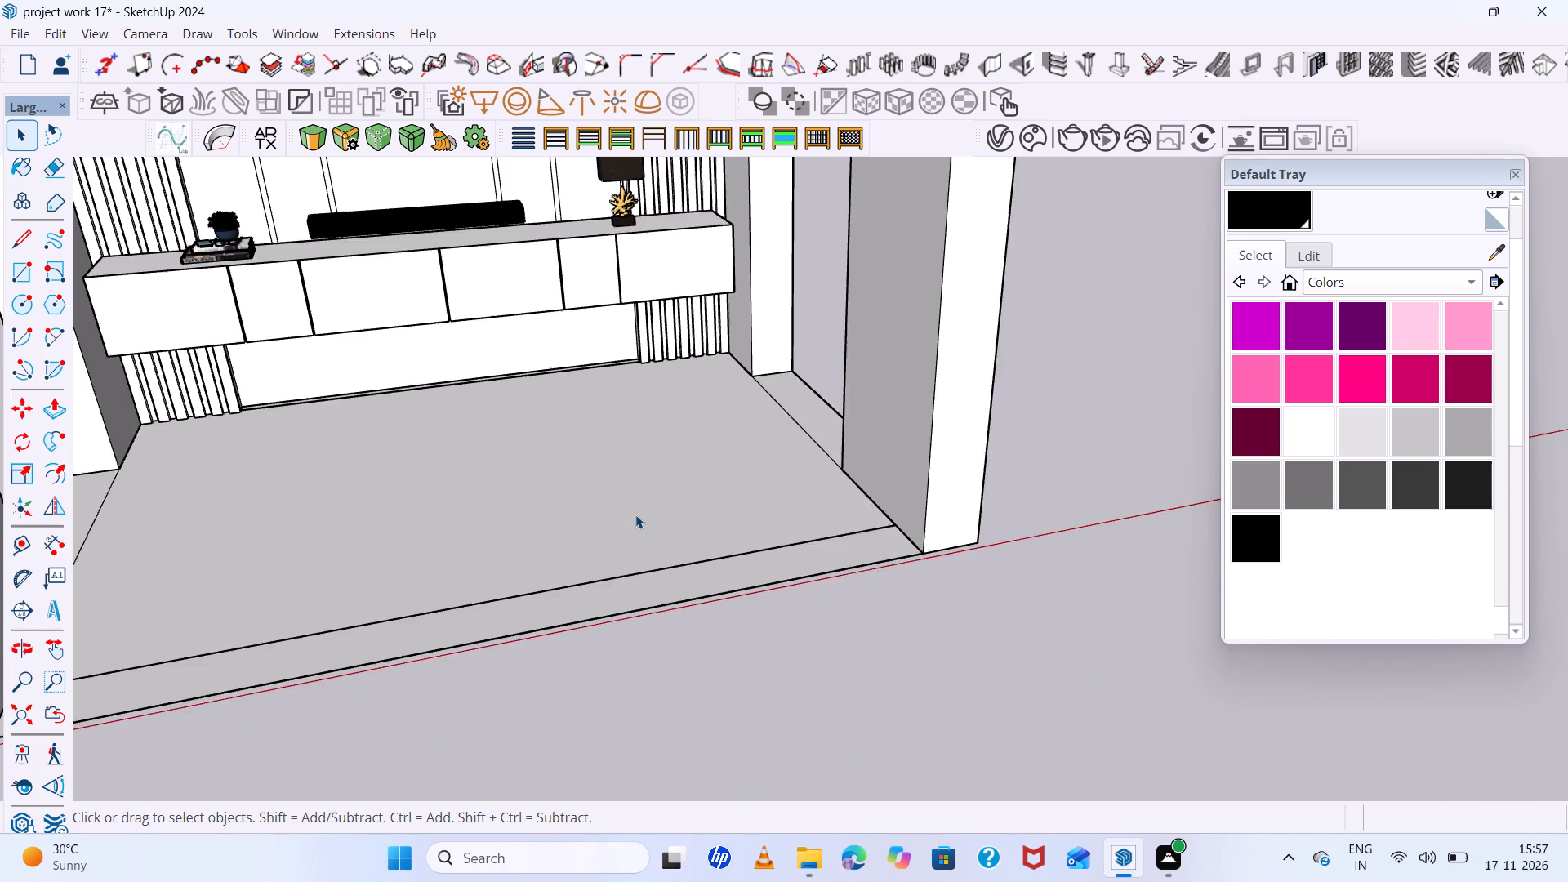
scroll(635, 514, down, 12)
Check the thin front edge strip of the console top at the book-stack end corner.
scroll(485, 363, up, 6)
scroll(379, 430, up, 6)
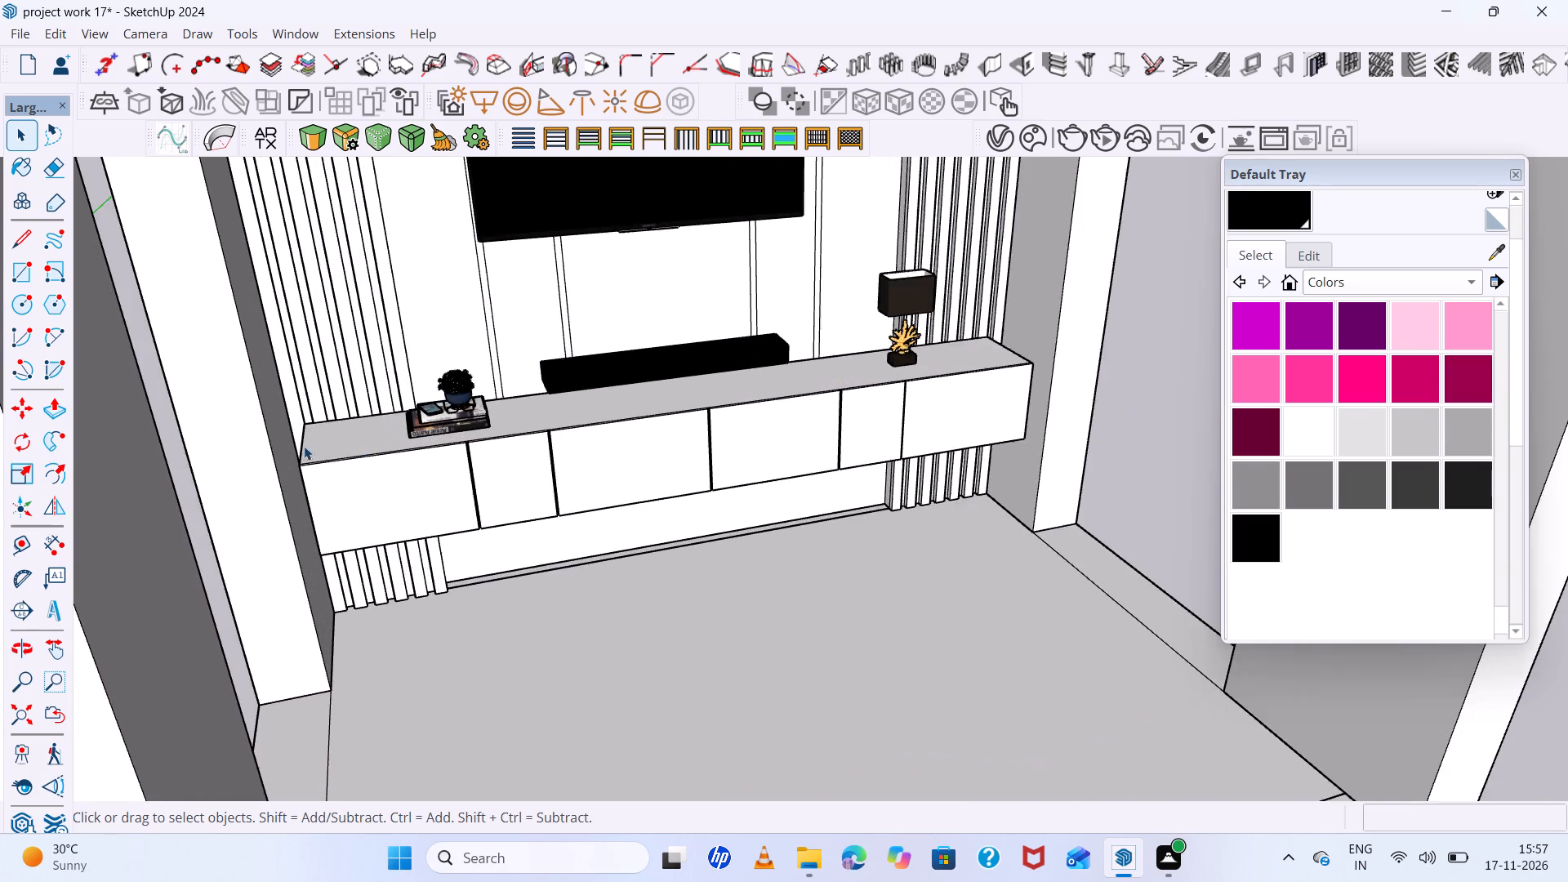
scroll(303, 447, up, 20)
scroll(303, 447, up, 13)
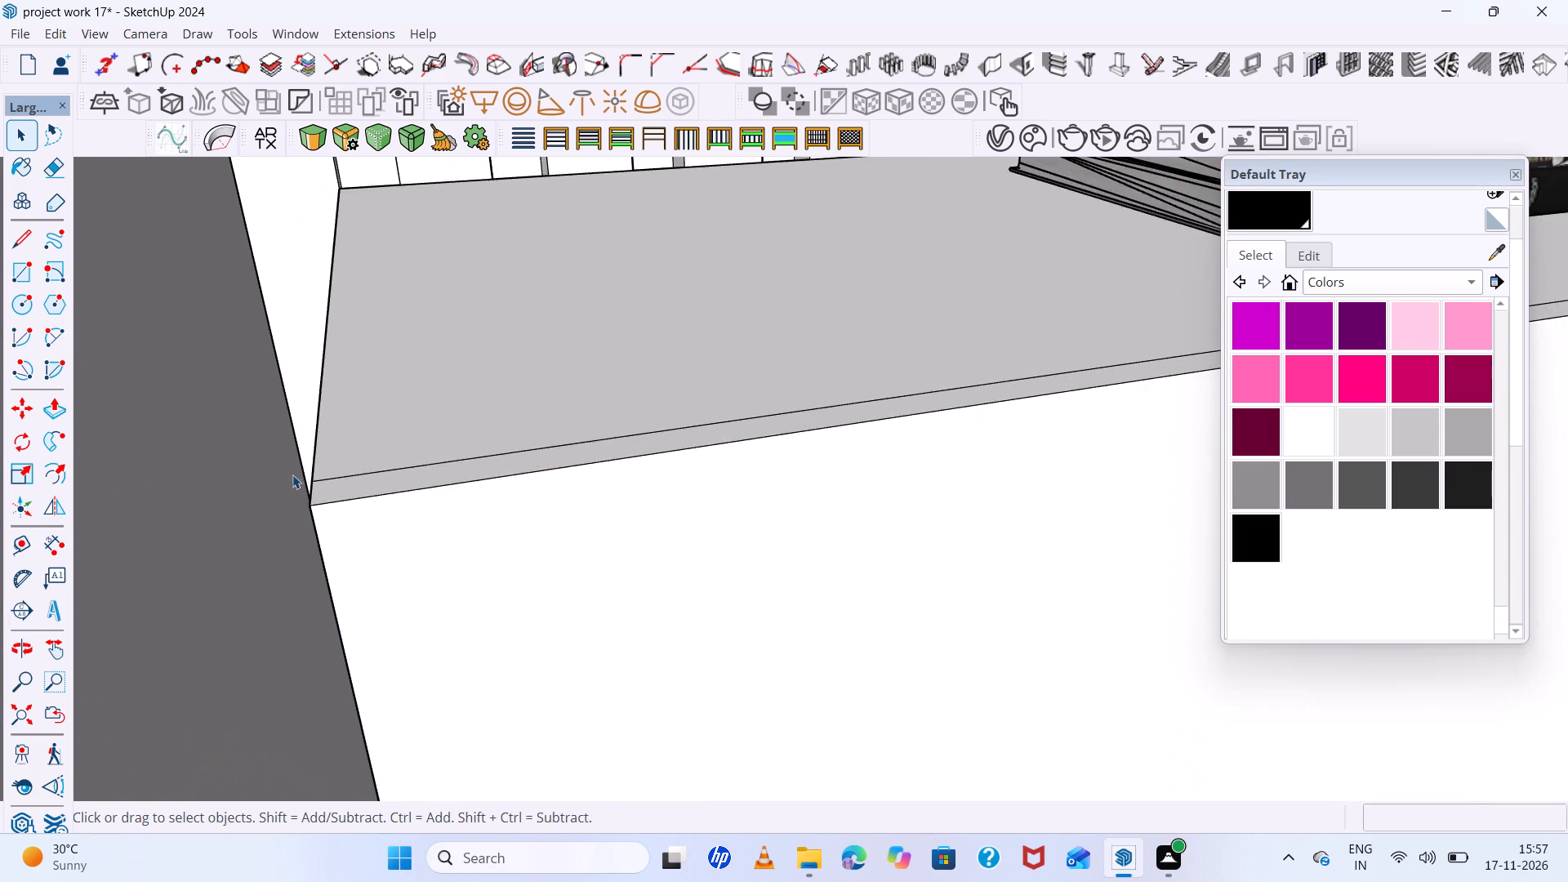
scroll(292, 474, up, 4)
scroll(318, 476, down, 11)
scroll(381, 455, down, 8)
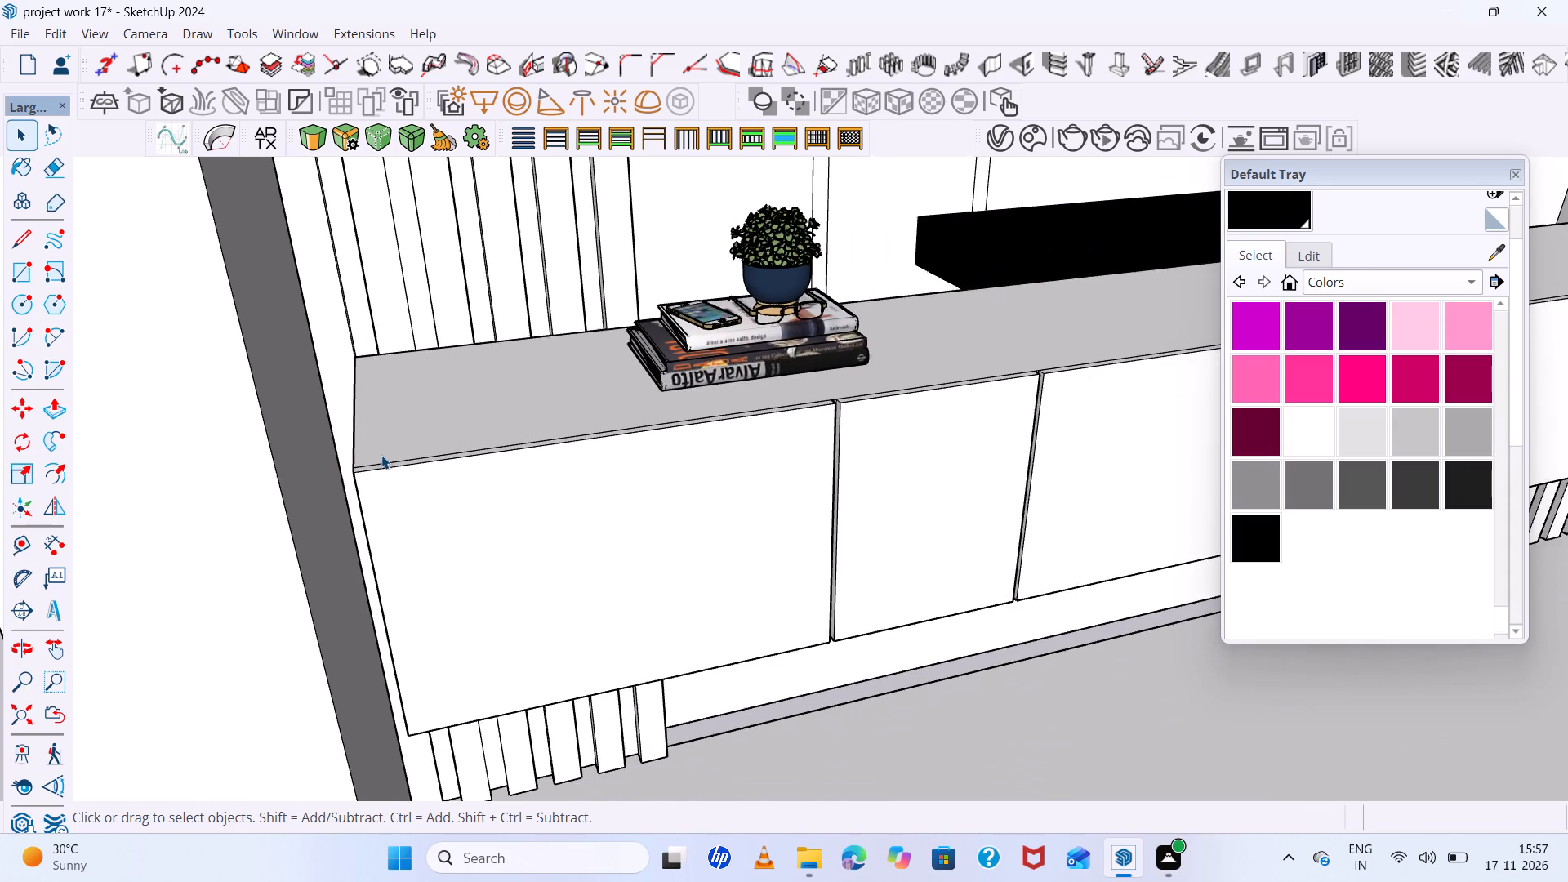
scroll(381, 455, down, 14)
scroll(381, 455, down, 7)
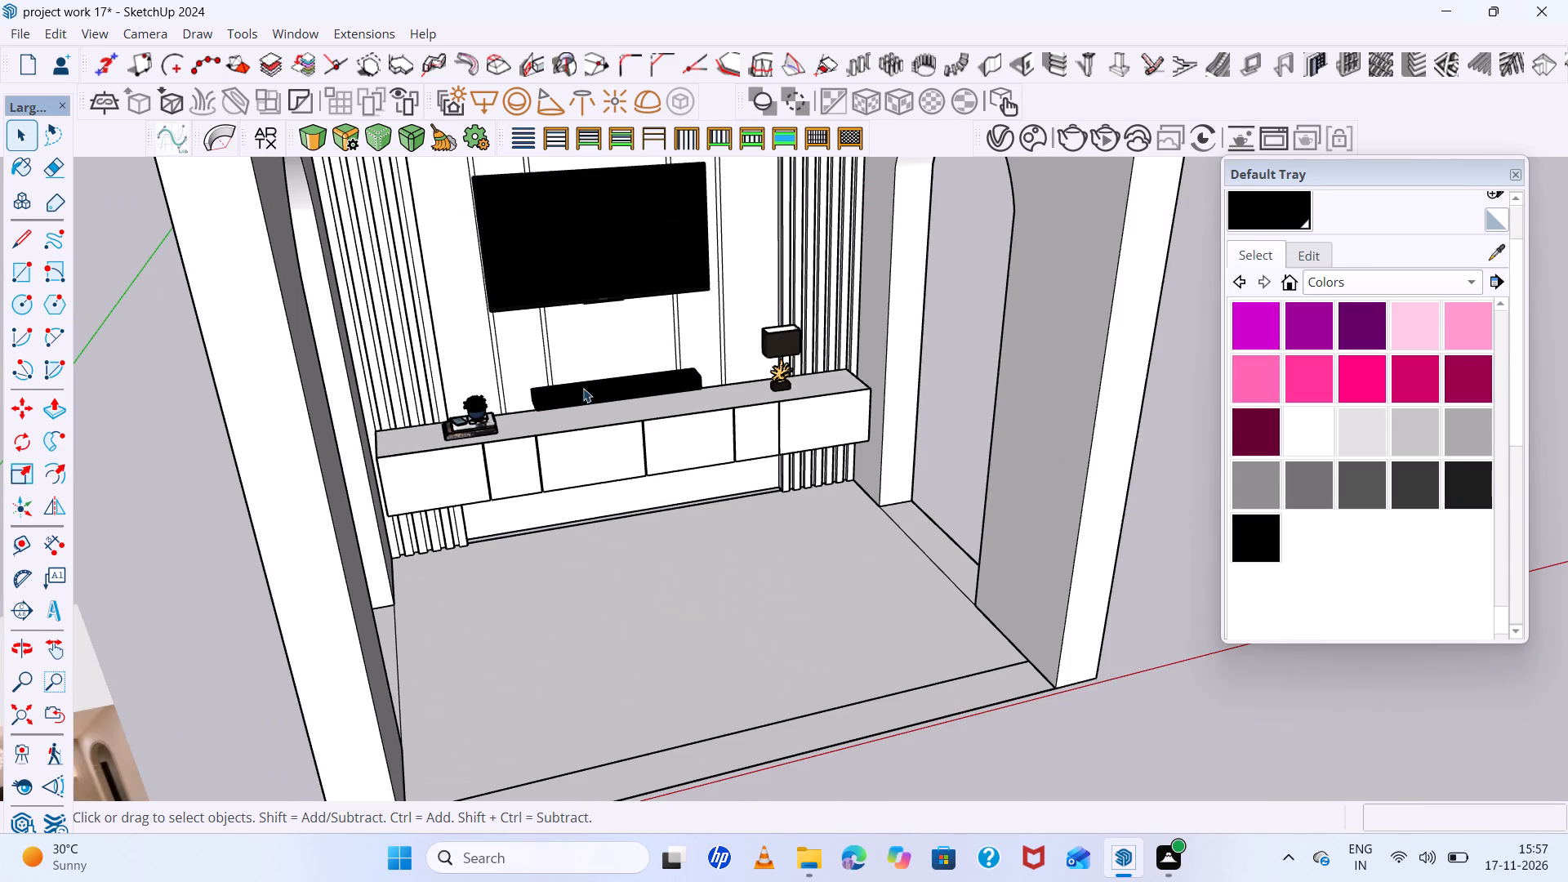
Raise the TV console's top face by 1" with Push/Pull.
scroll(620, 394, up, 9)
click(610, 414)
scroll(546, 411, up, 5)
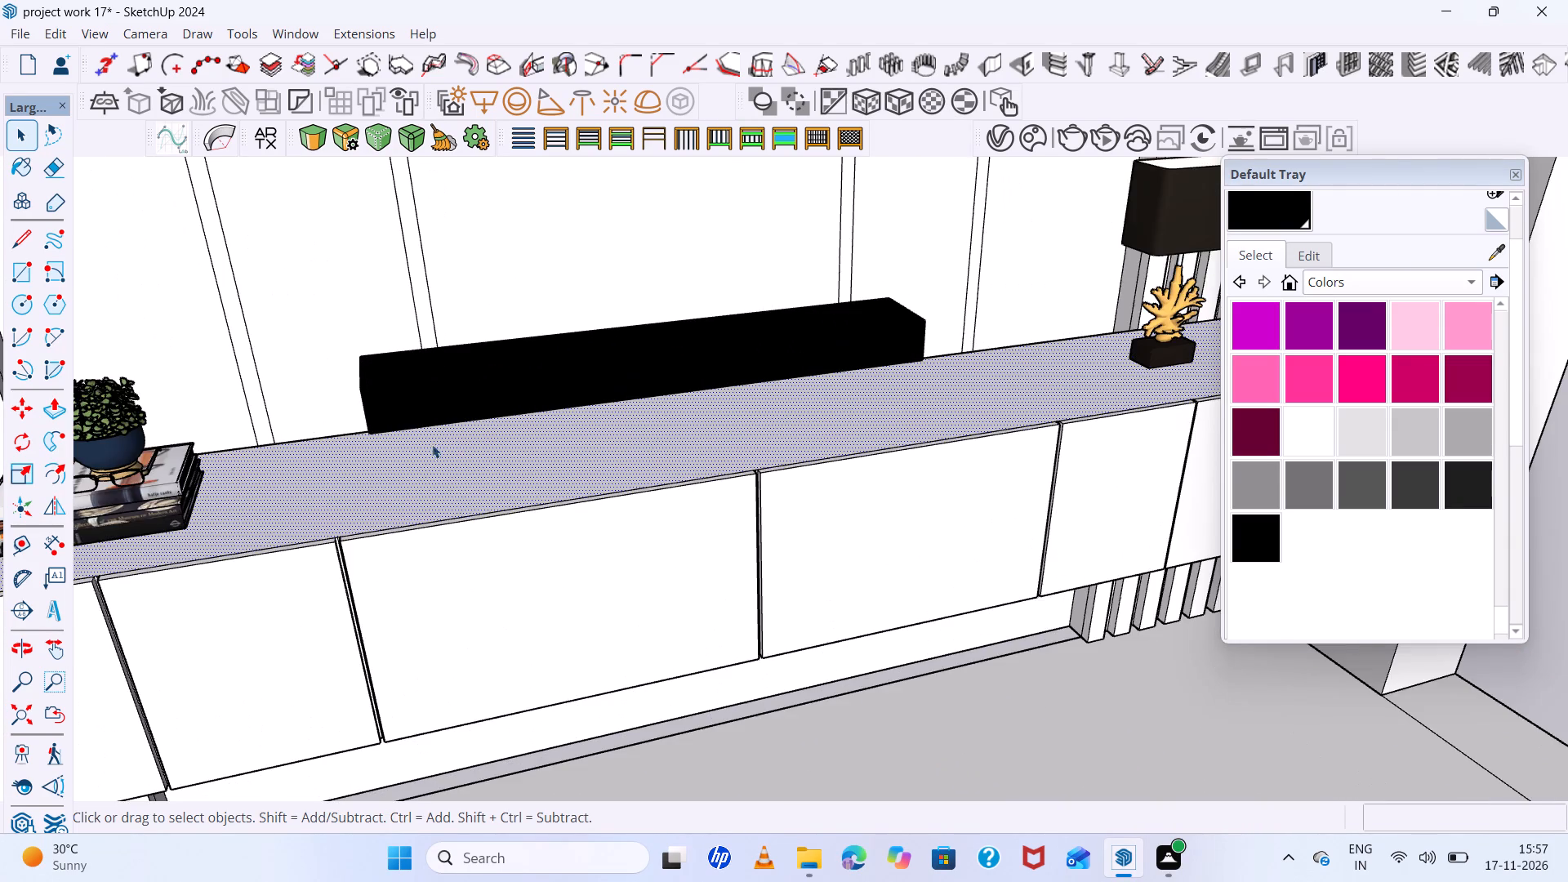
scroll(376, 459, up, 2)
middle_drag(375, 459, 500, 459)
scroll(494, 455, up, 1)
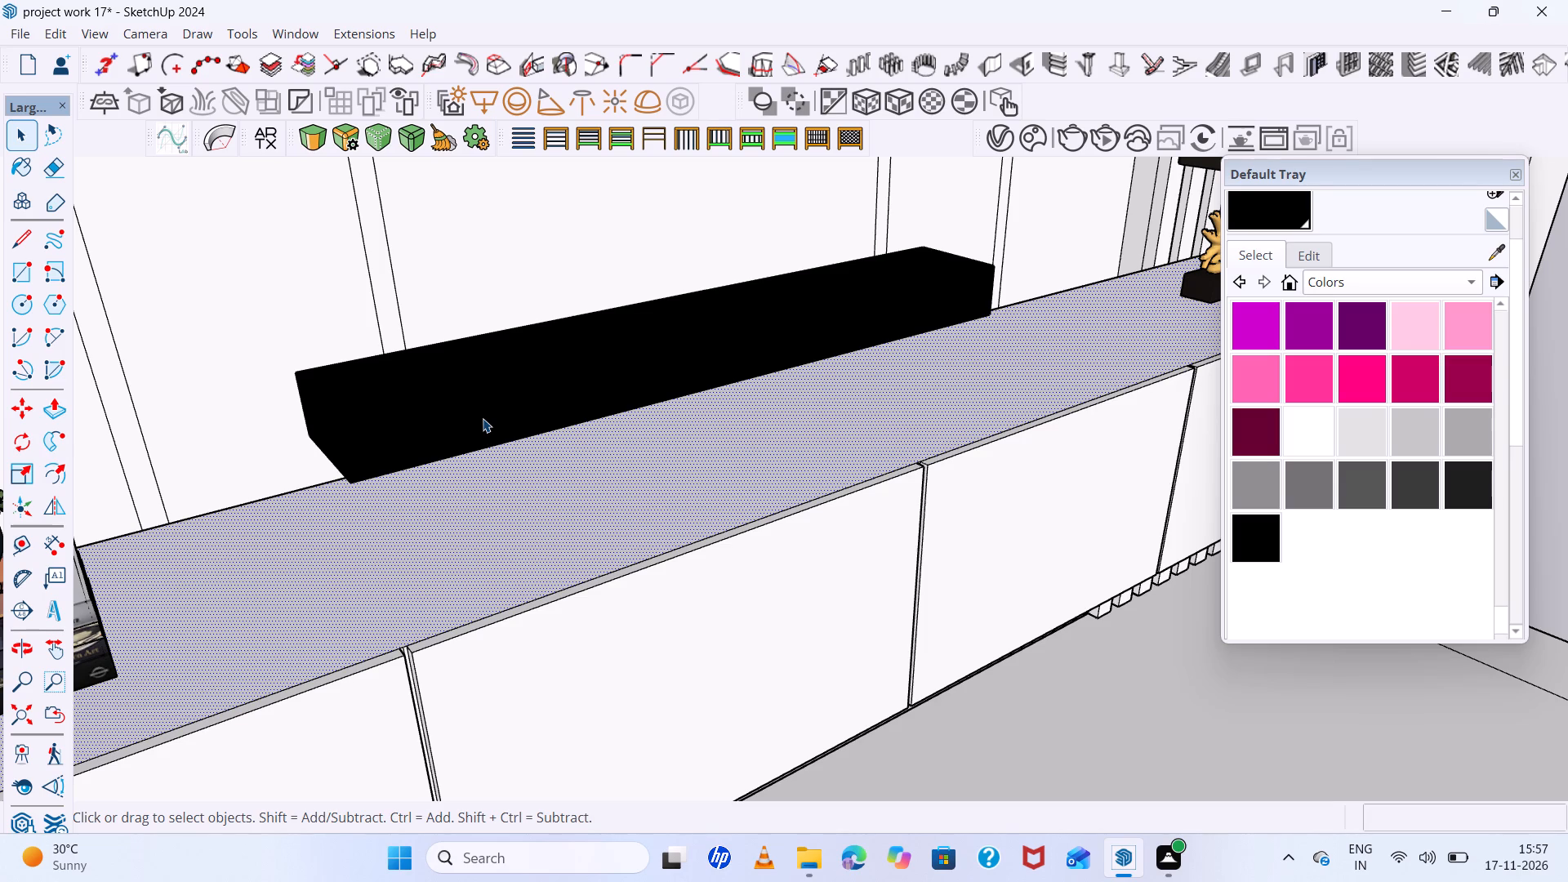
key(p)
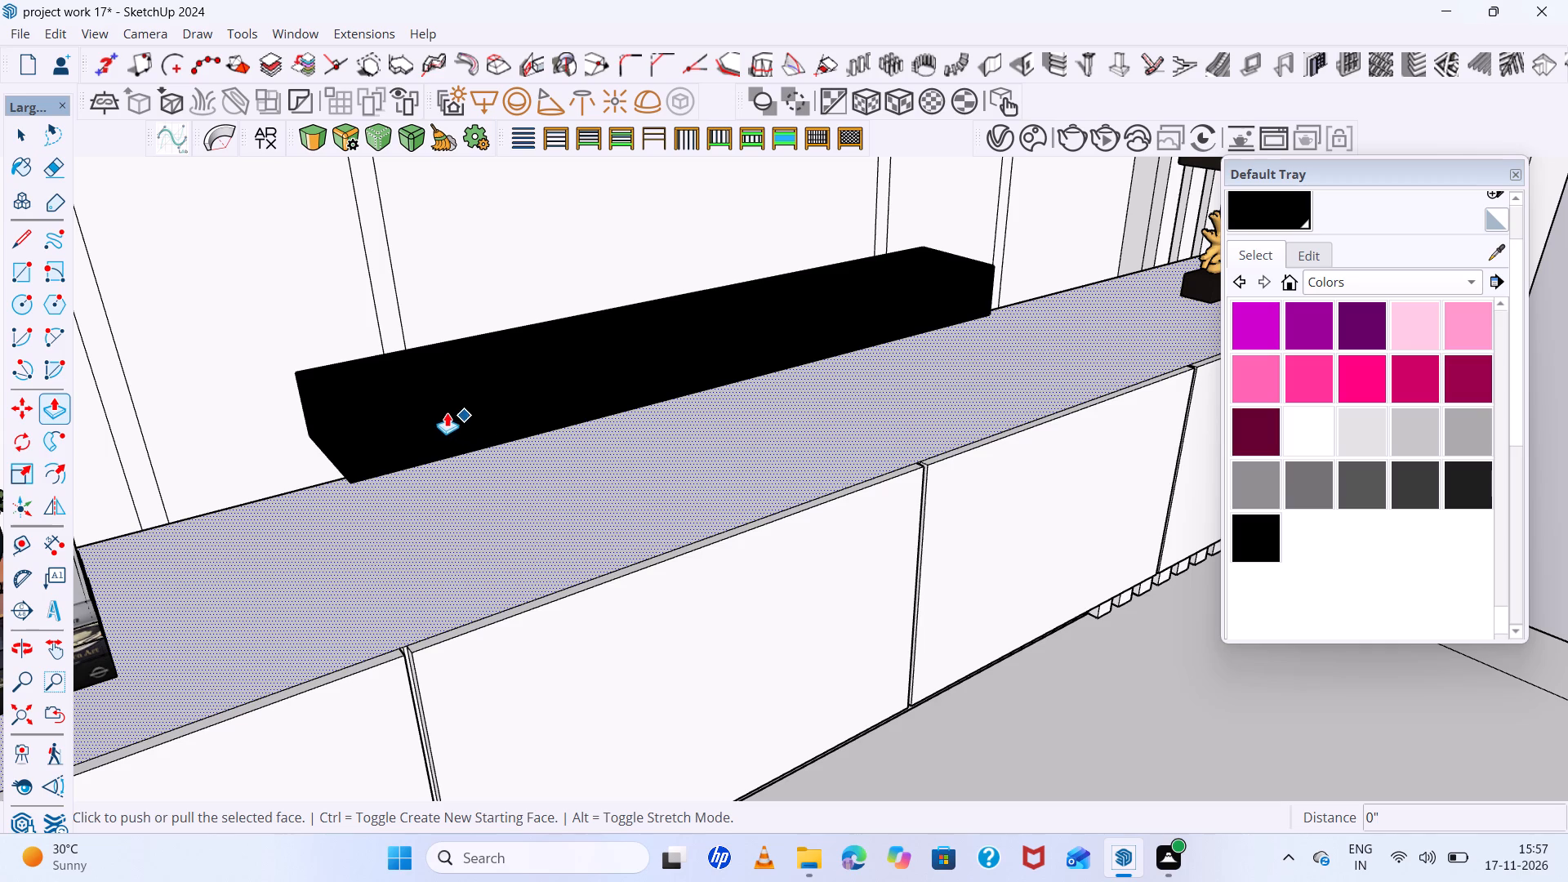
scroll(301, 609, down, 1)
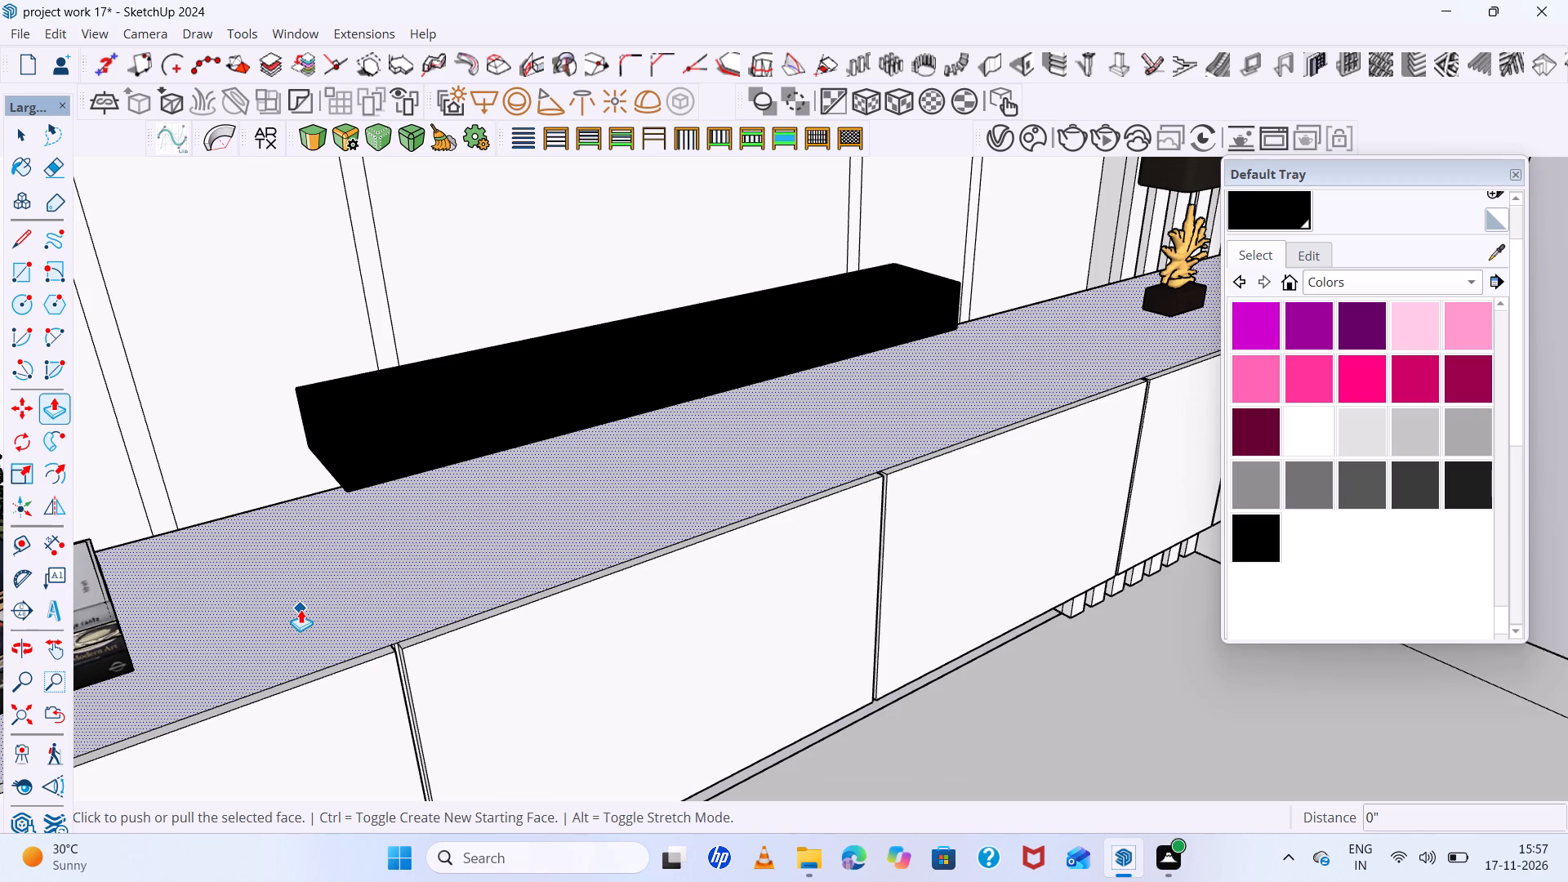
scroll(301, 609, down, 11)
middle_drag(305, 604, 299, 561)
scroll(298, 558, up, 1)
scroll(302, 549, down, 5)
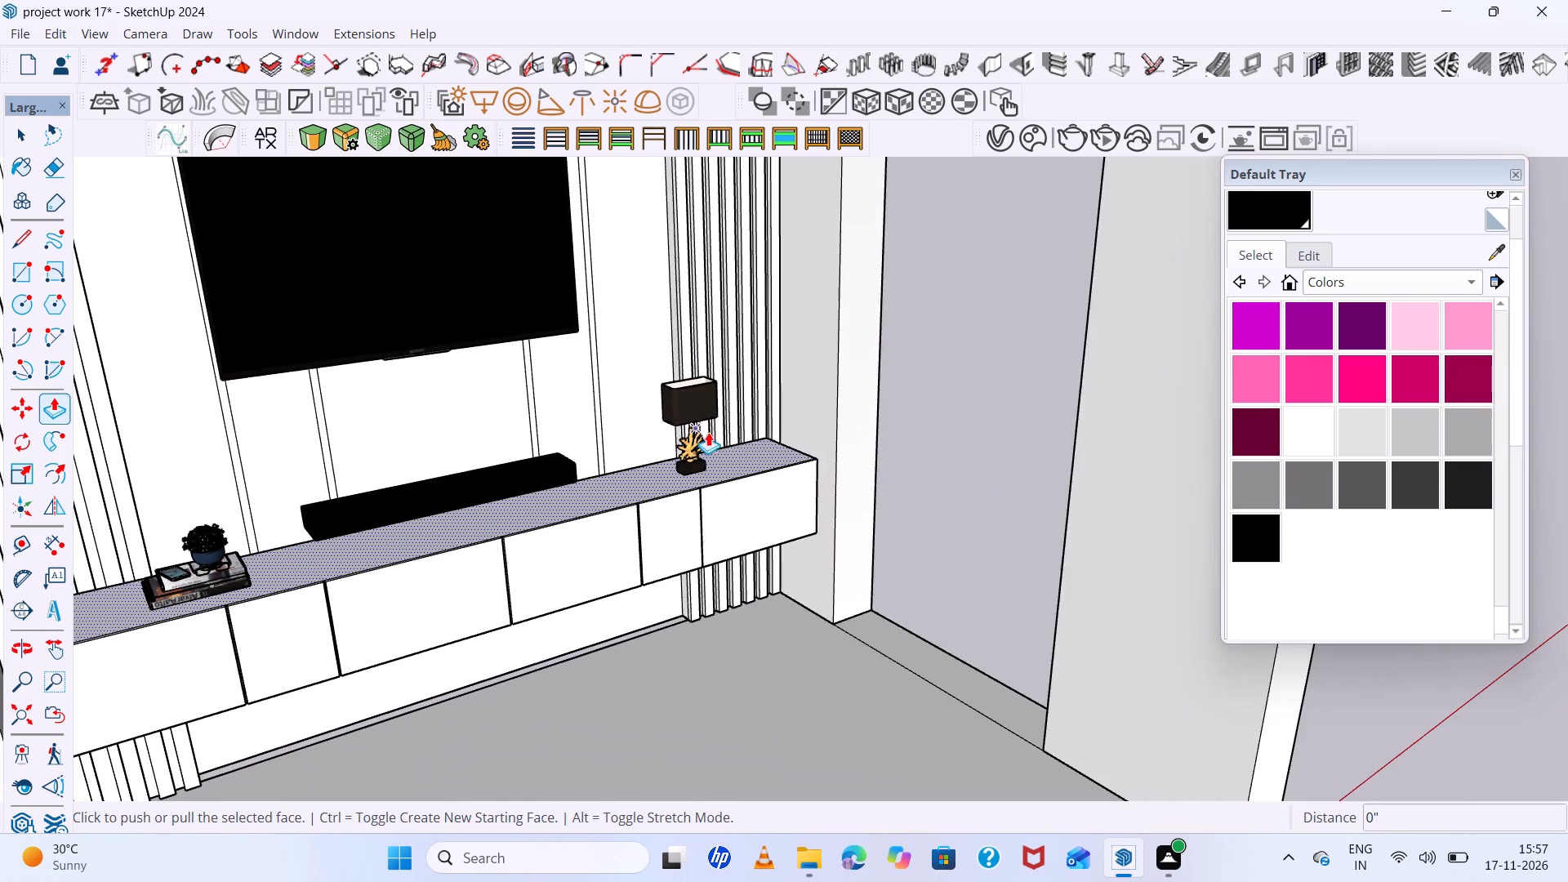
scroll(724, 442, up, 16)
scroll(830, 470, up, 1)
middle_drag(830, 470, 566, 475)
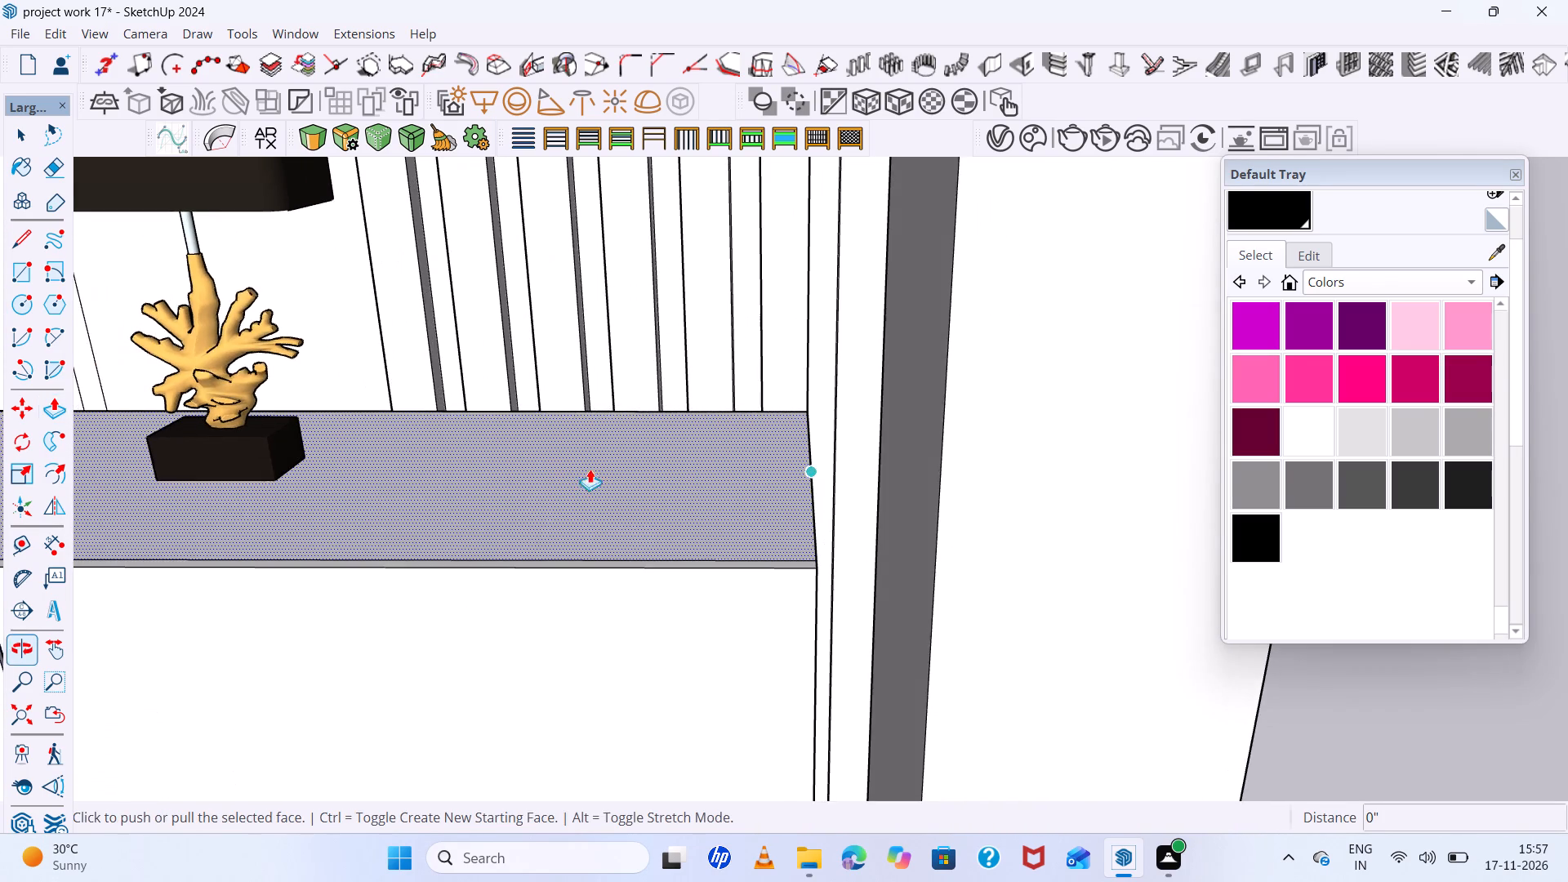
scroll(644, 595, up, 5)
scroll(844, 531, up, 4)
click(883, 527)
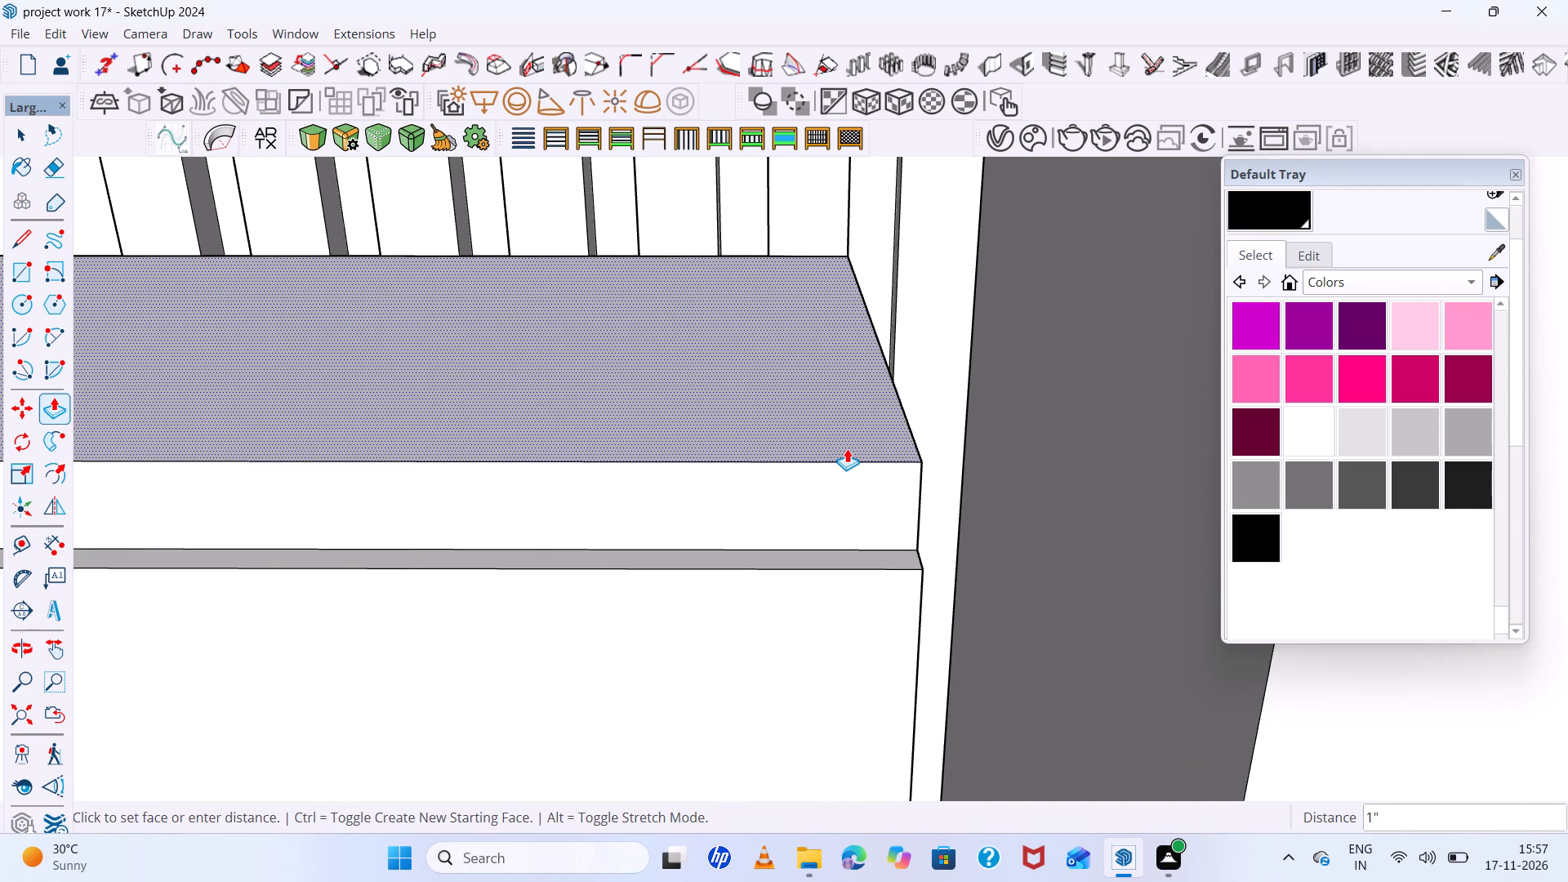
scroll(846, 448, down, 15)
click(846, 448)
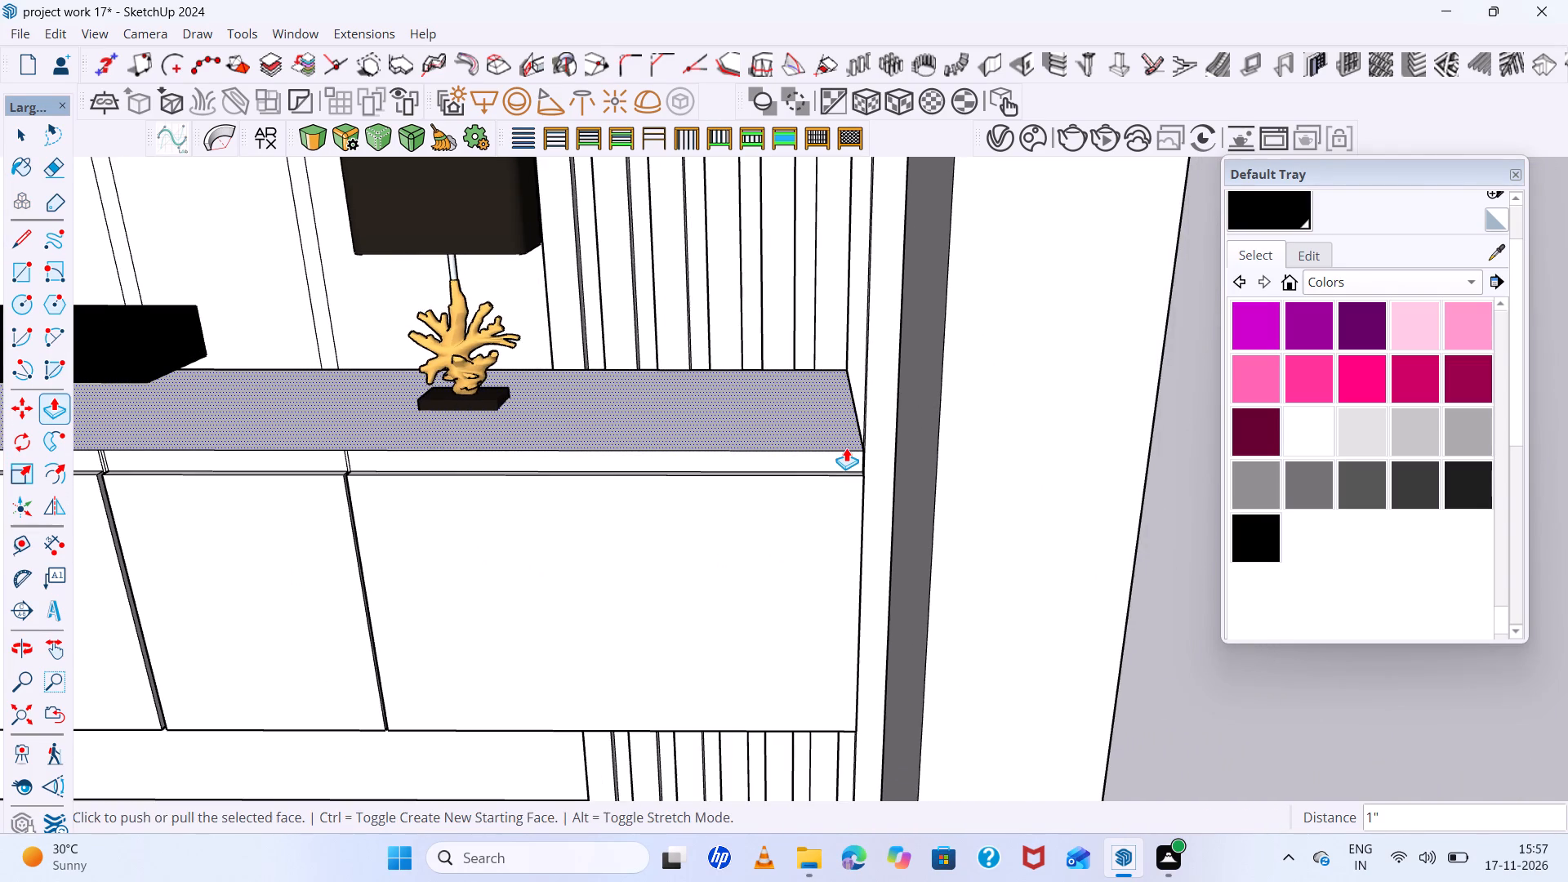
Erase the short vertical seam lines on the console top's raised front band, from the book stack to the soundbar.
scroll(813, 452, down, 12)
scroll(591, 443, down, 4)
middle_drag(591, 443, 639, 436)
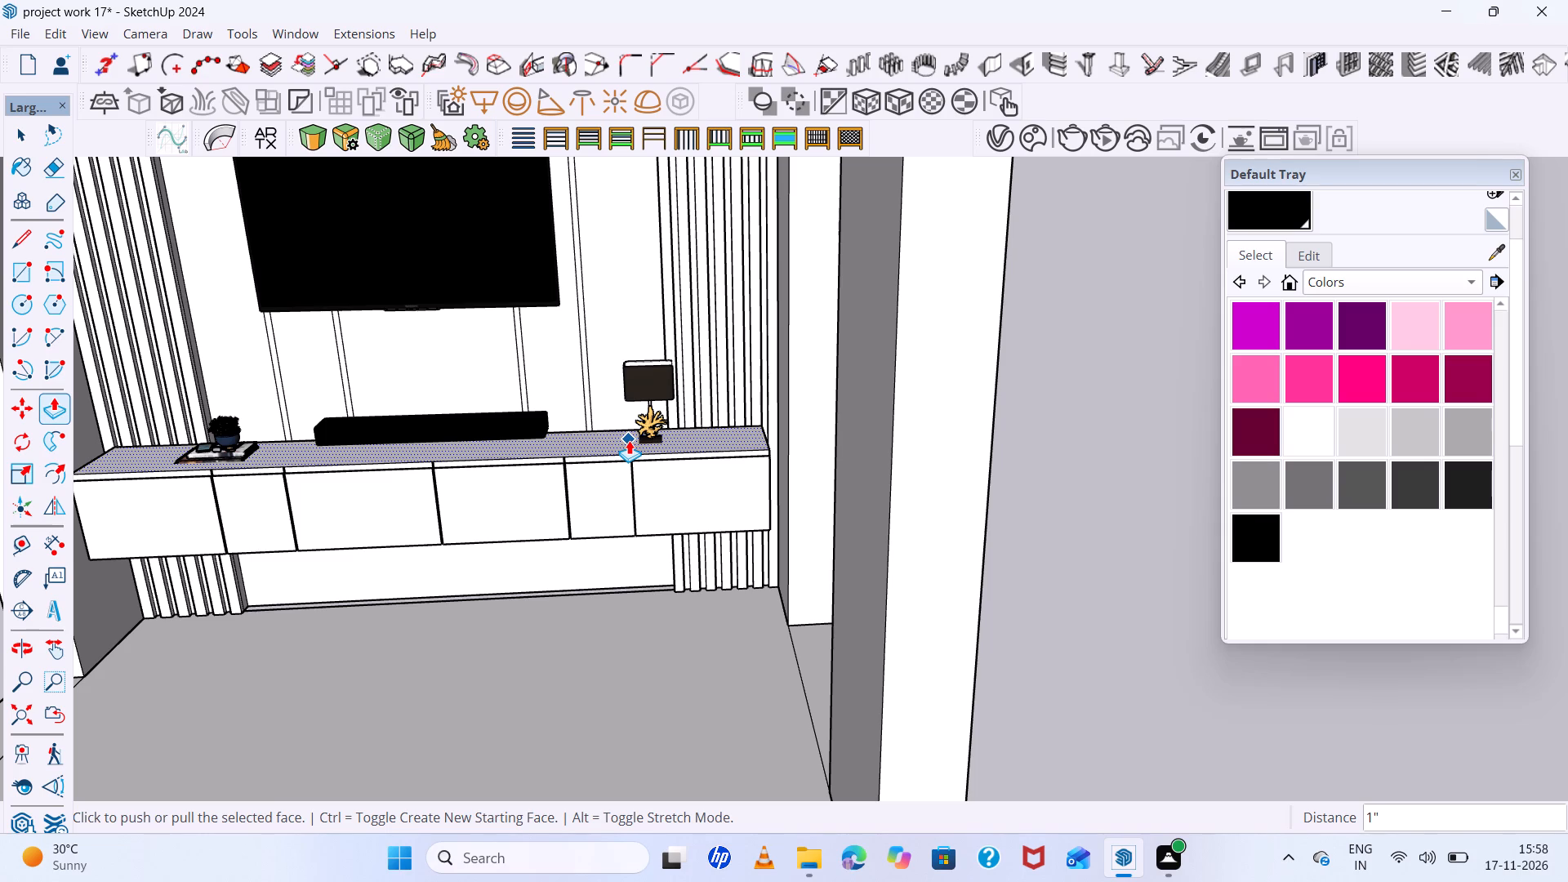
scroll(629, 438, down, 3)
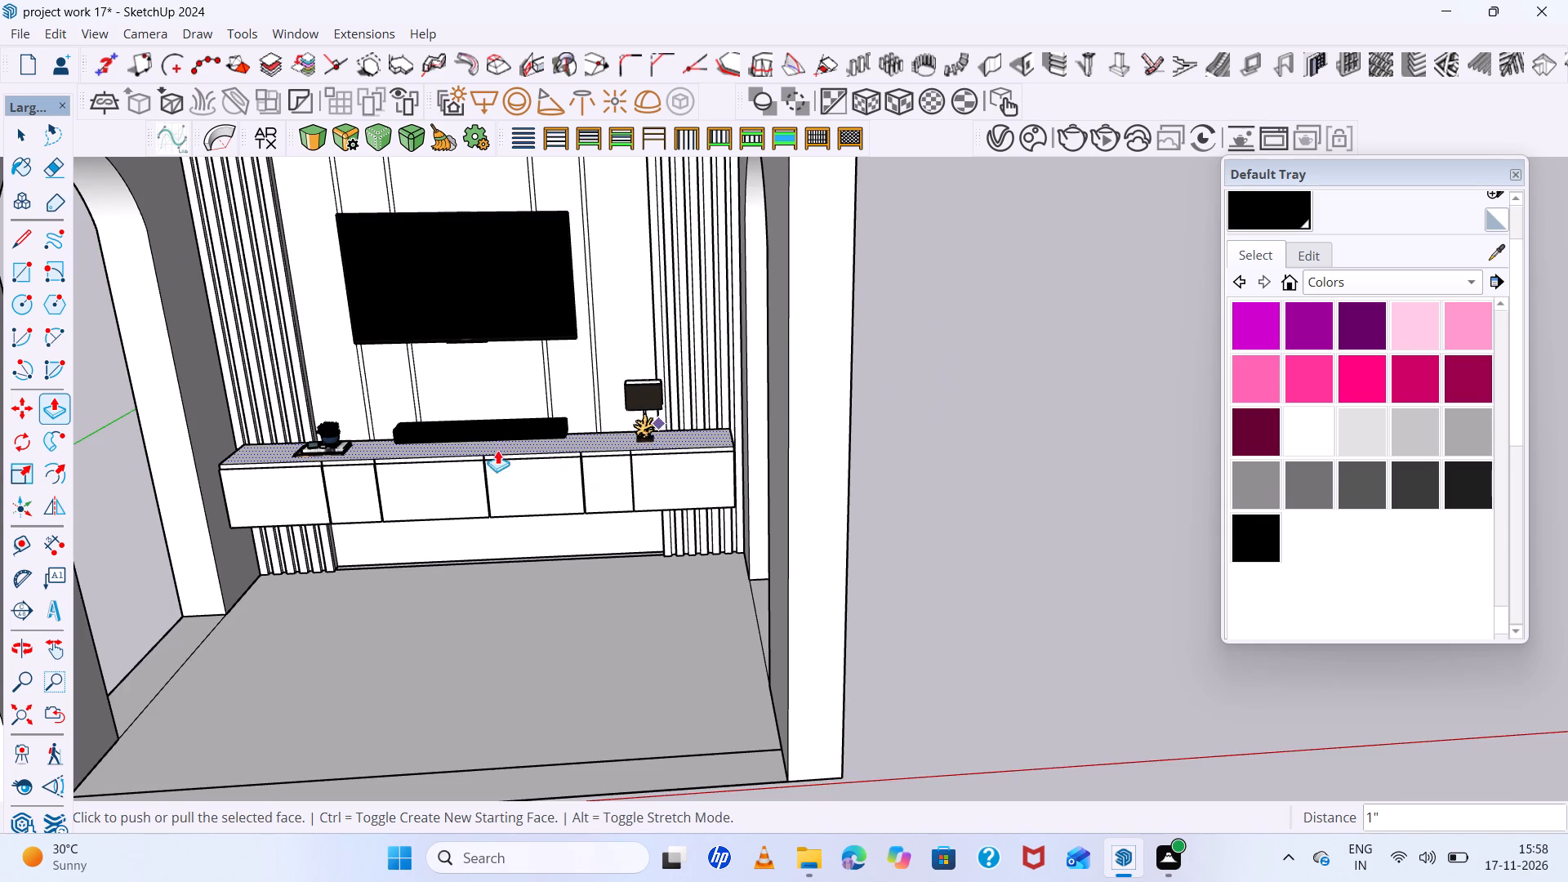
scroll(265, 465, up, 20)
scroll(265, 465, up, 9)
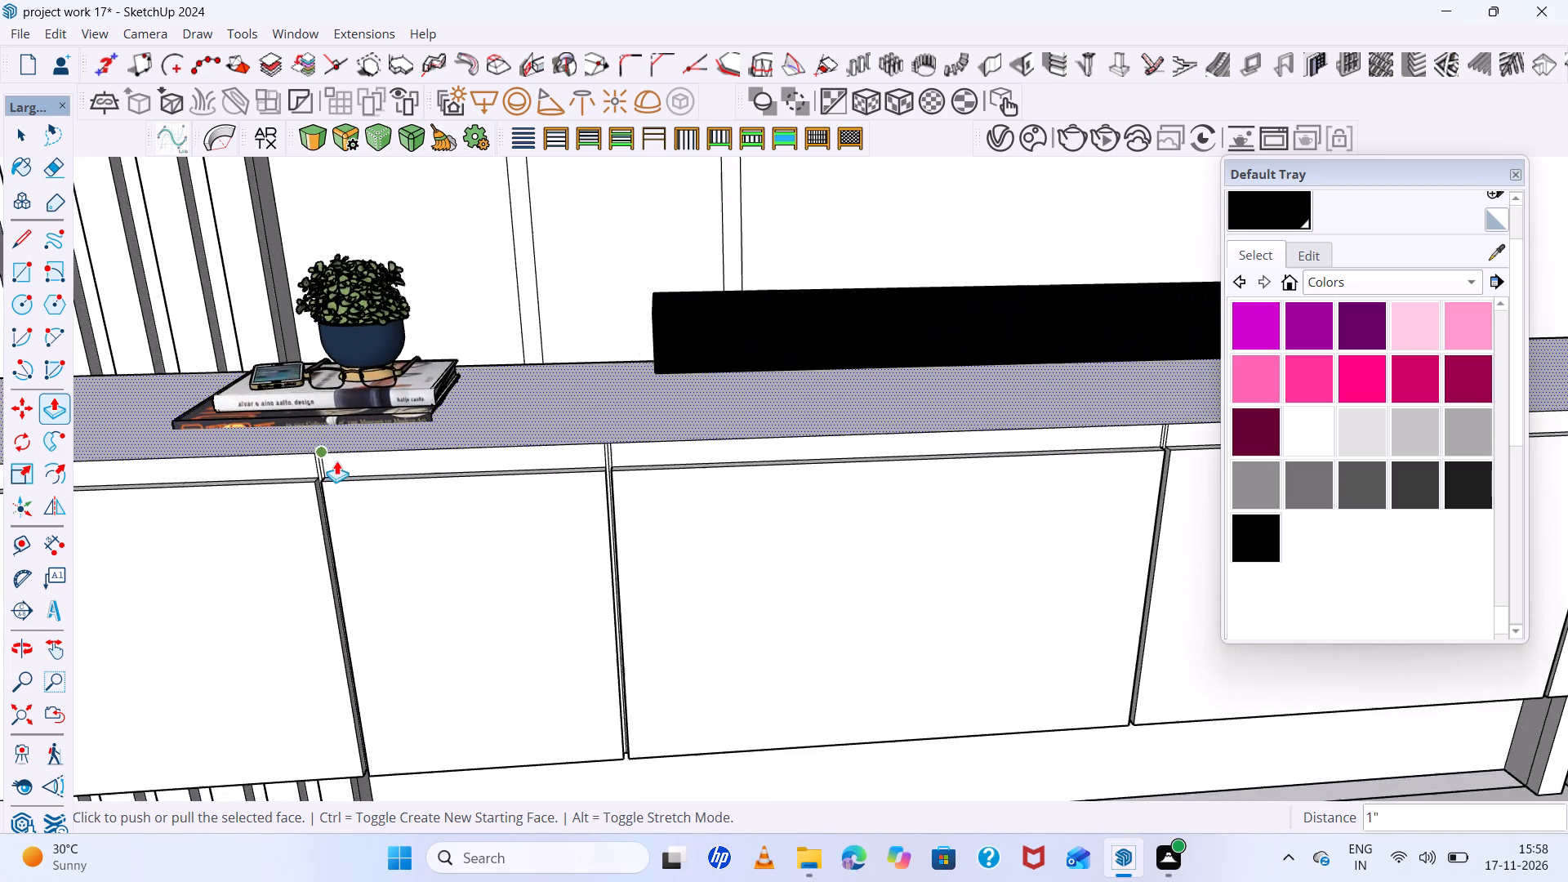
scroll(336, 461, up, 20)
scroll(336, 461, up, 2)
middle_drag(300, 463, 356, 453)
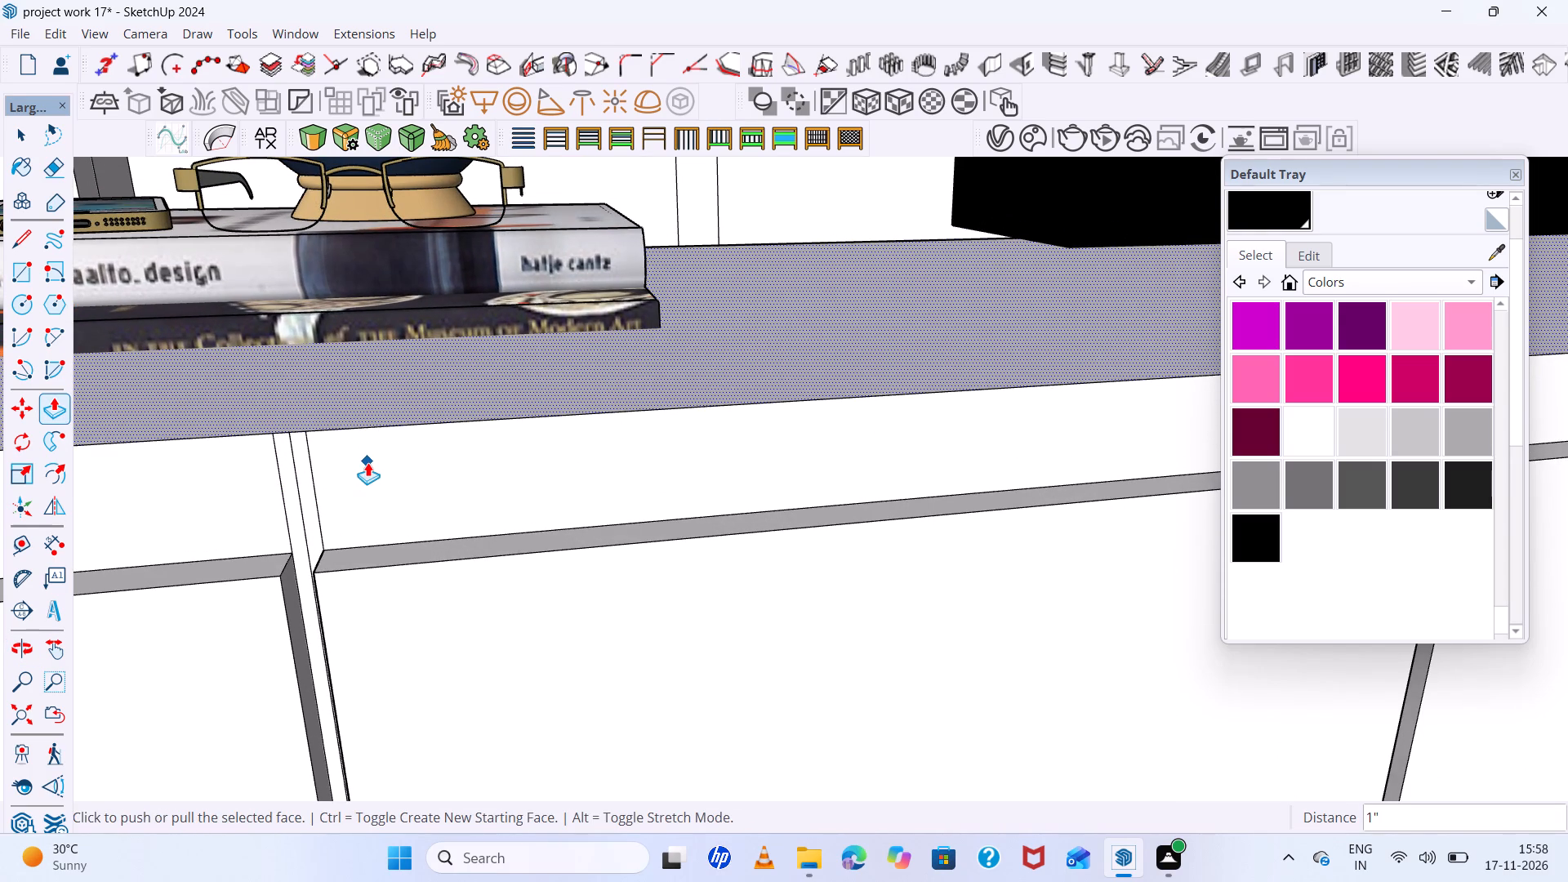
key(e)
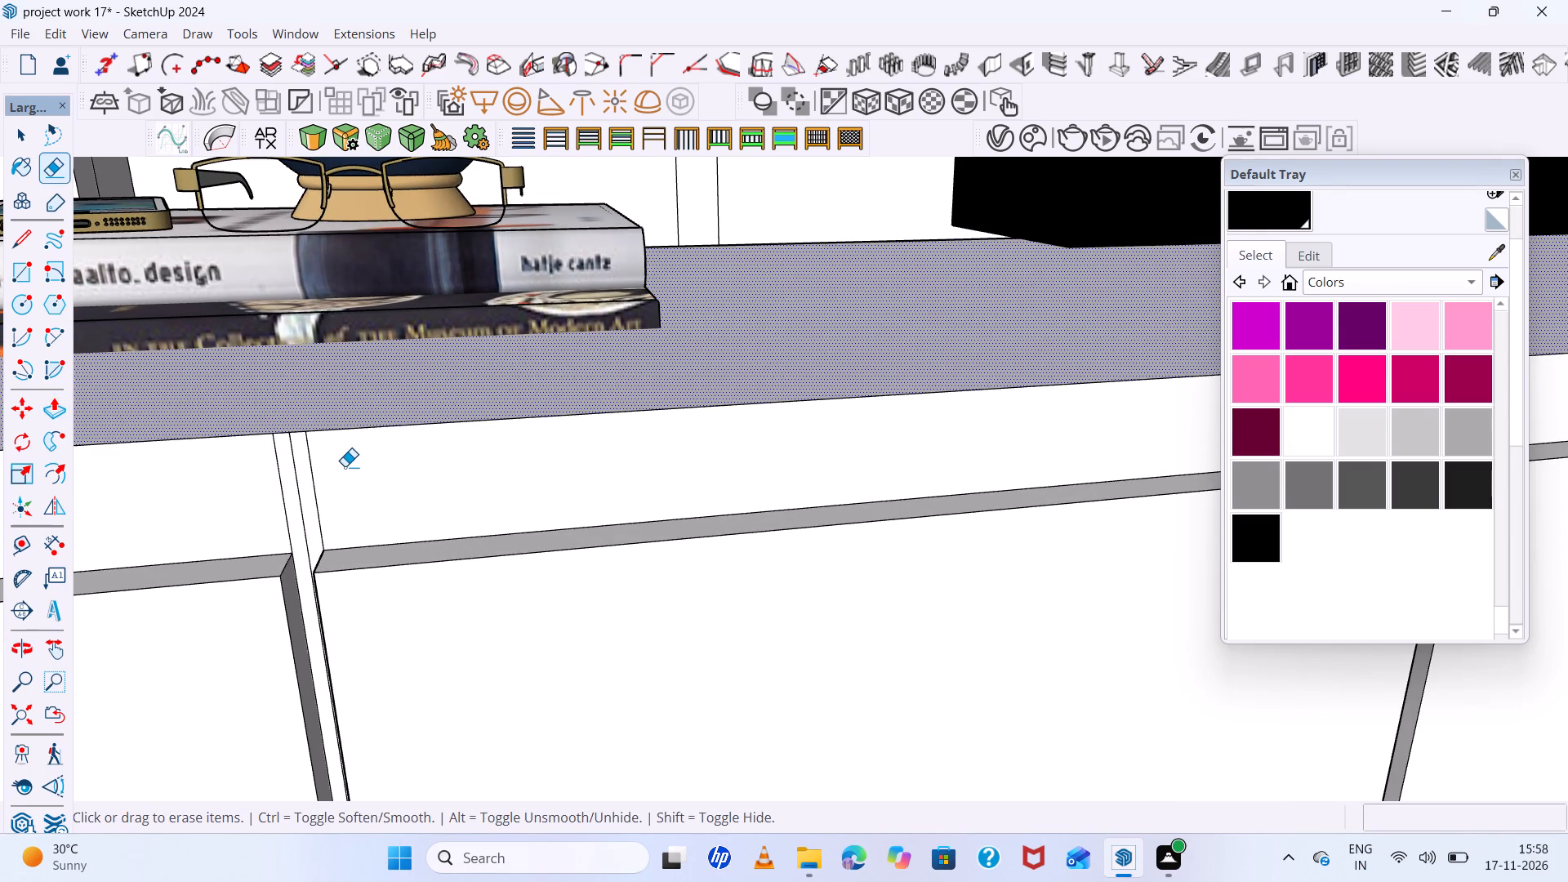
drag(340, 469, 225, 481)
scroll(216, 481, down, 6)
scroll(474, 483, down, 7)
scroll(944, 430, up, 5)
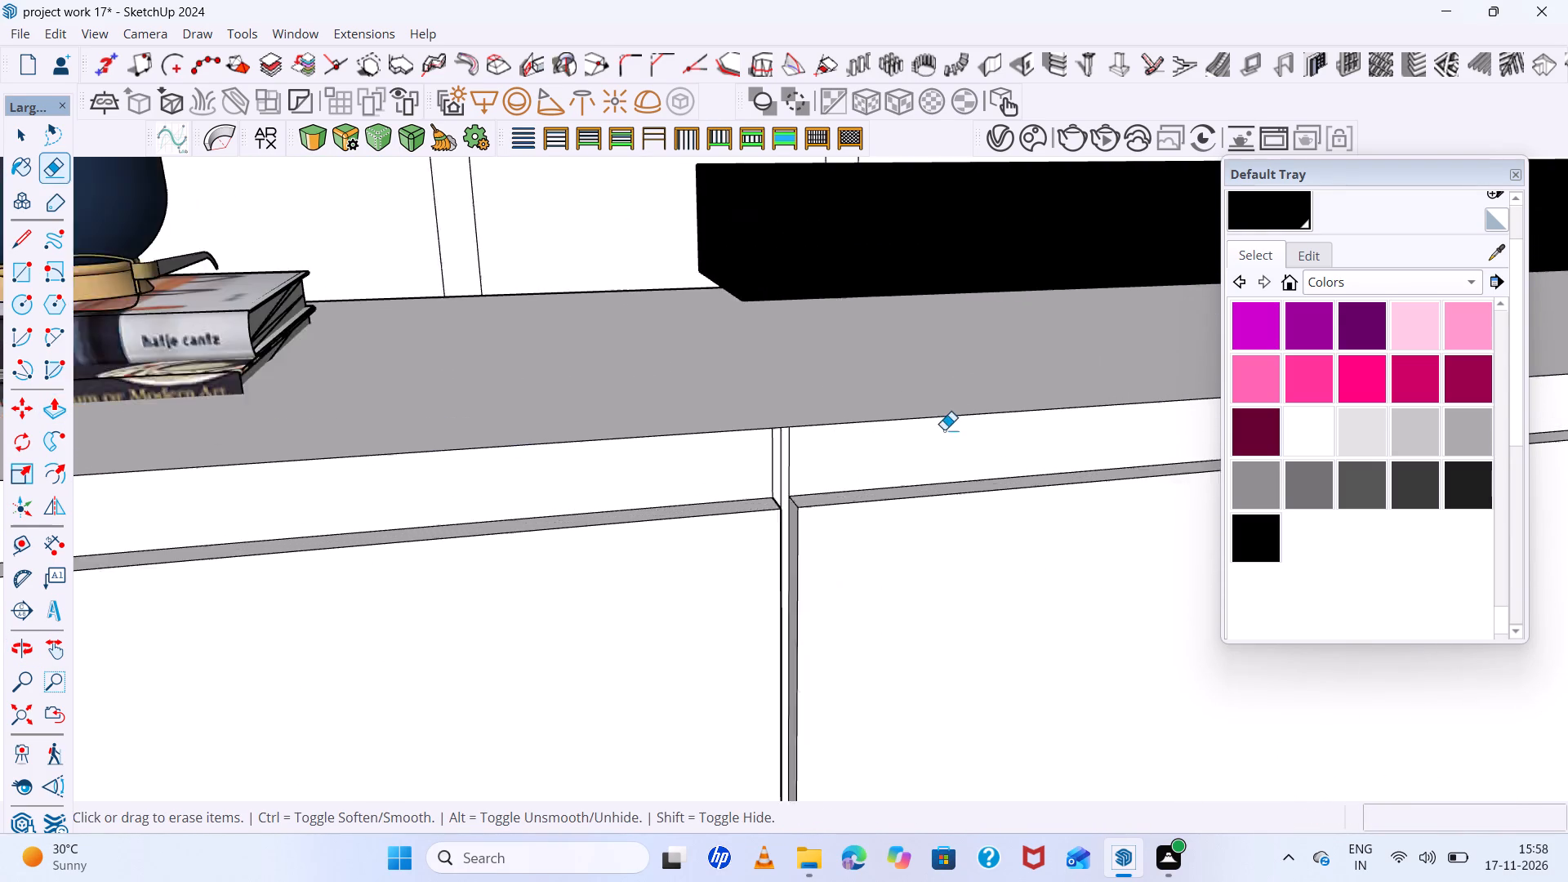
scroll(944, 430, up, 1)
drag(893, 444, 592, 475)
scroll(459, 481, down, 6)
scroll(350, 472, down, 12)
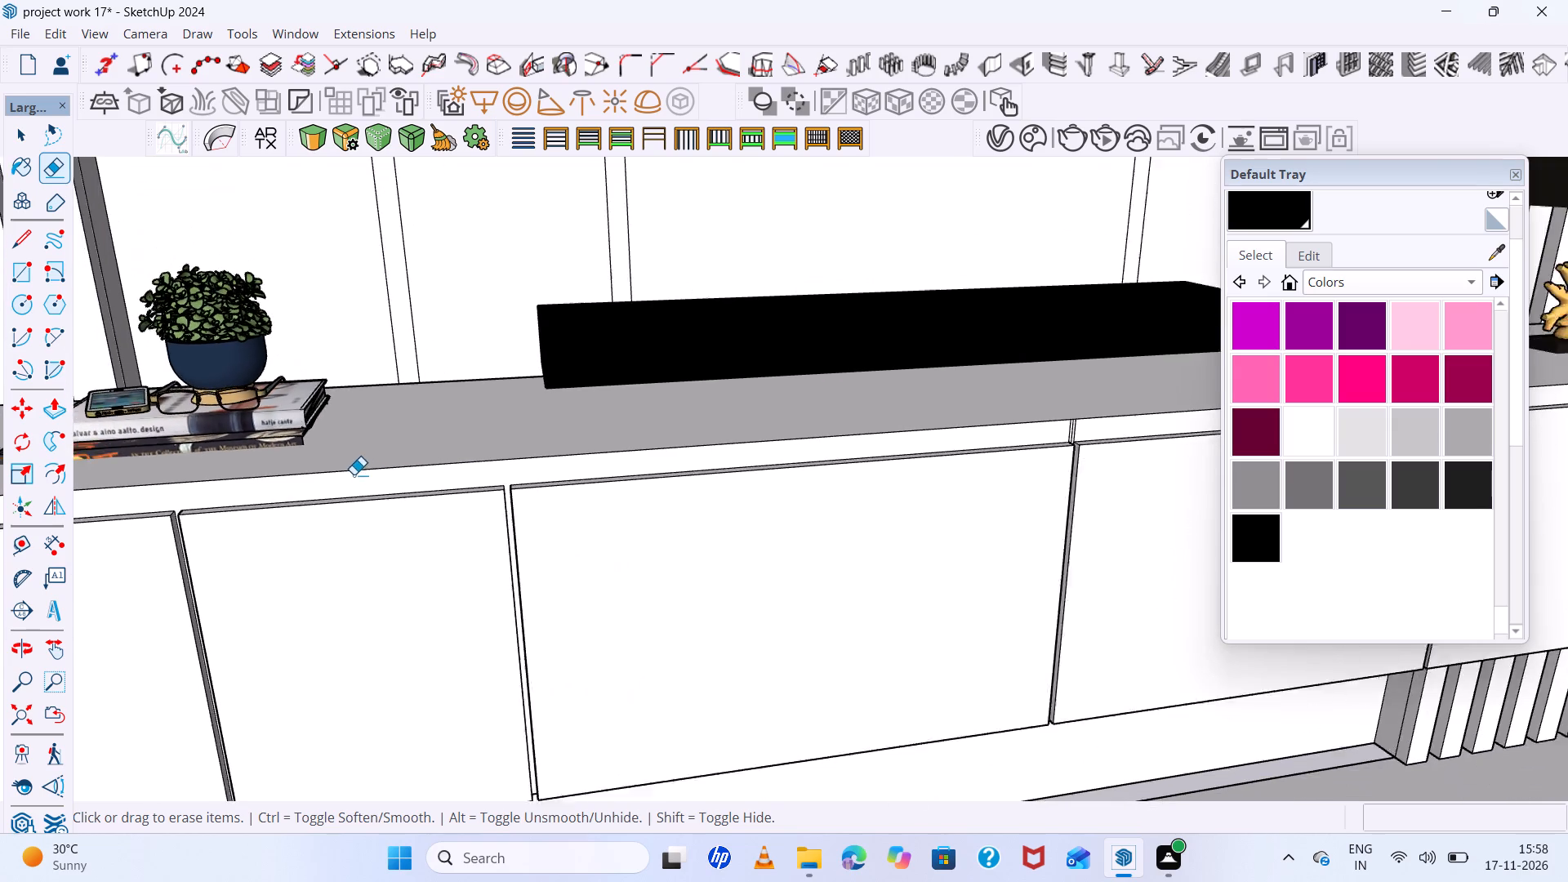
scroll(760, 446, up, 6)
drag(1111, 422, 1048, 441)
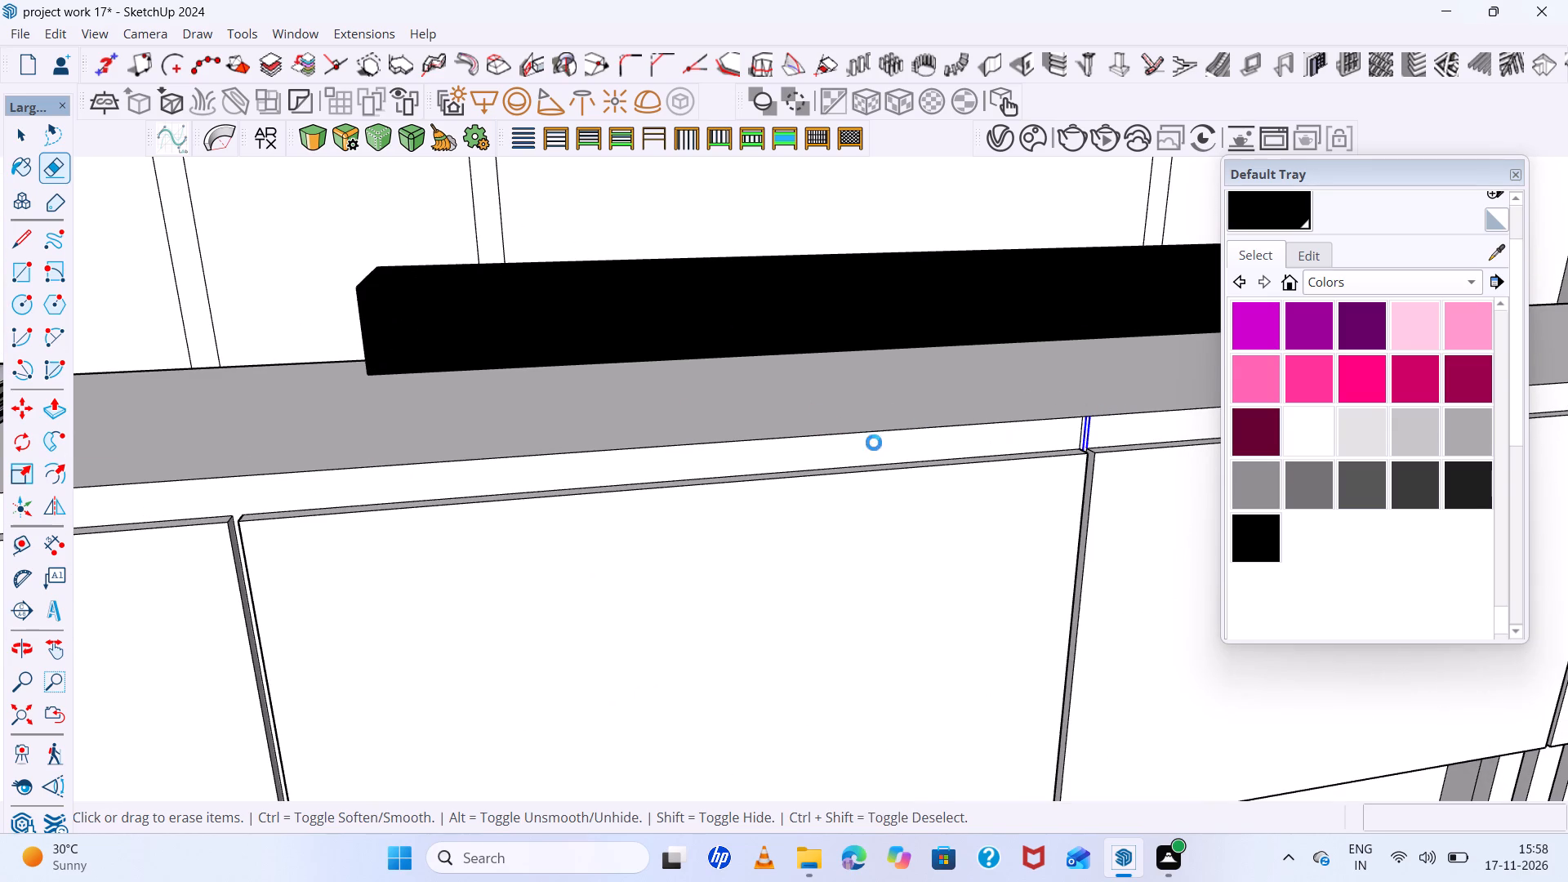
Erase the remaining vertical seam lines on the console top's front band between the soundbar and the lamp.
scroll(736, 459, down, 12)
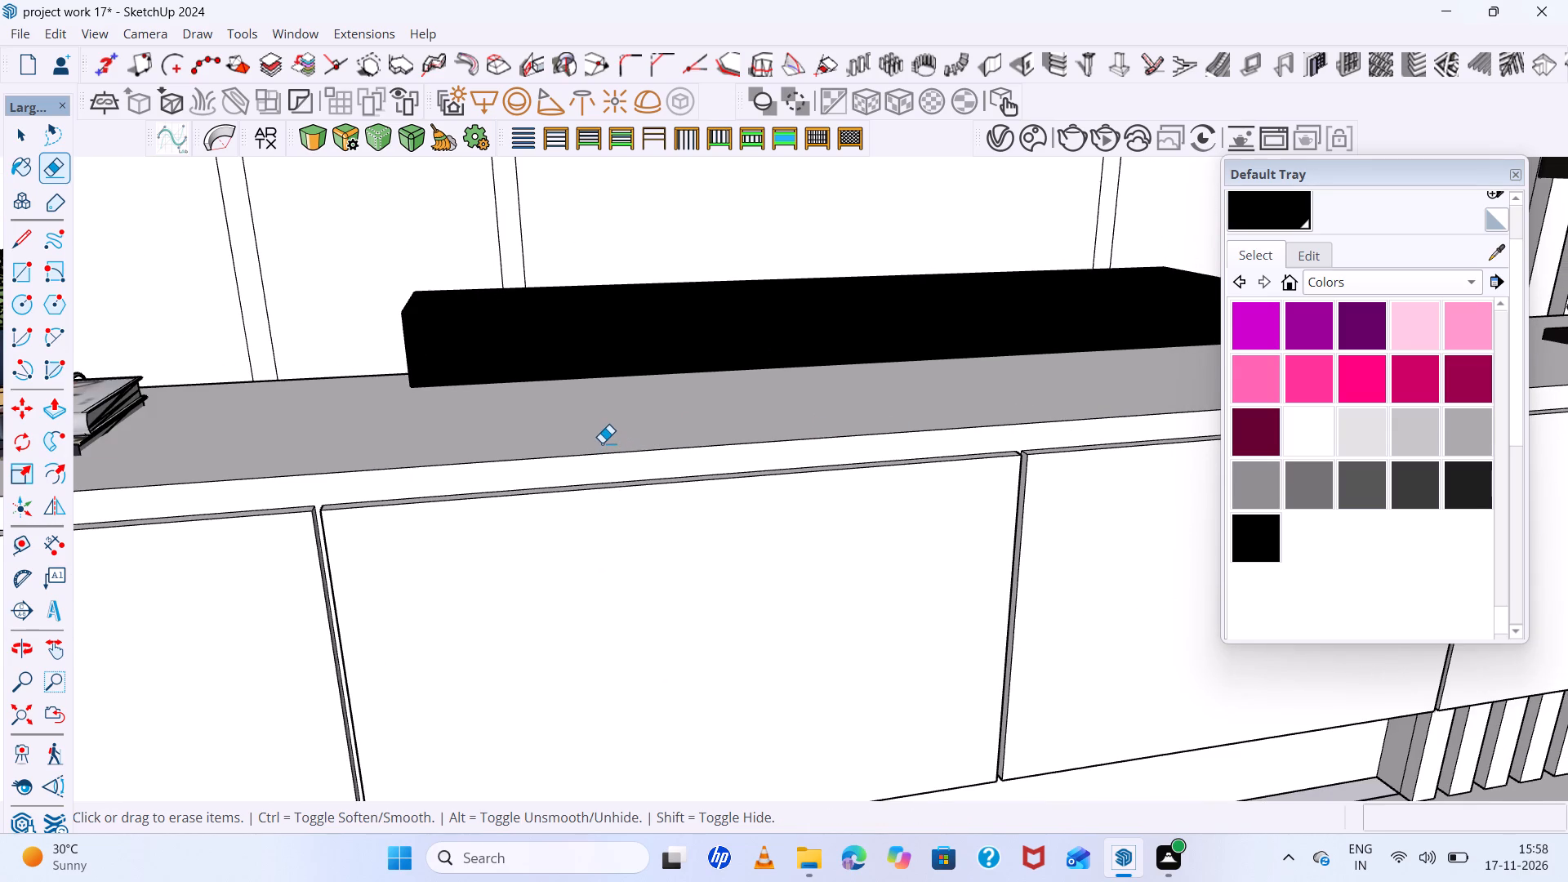
scroll(602, 443, down, 6)
scroll(1056, 408, up, 2)
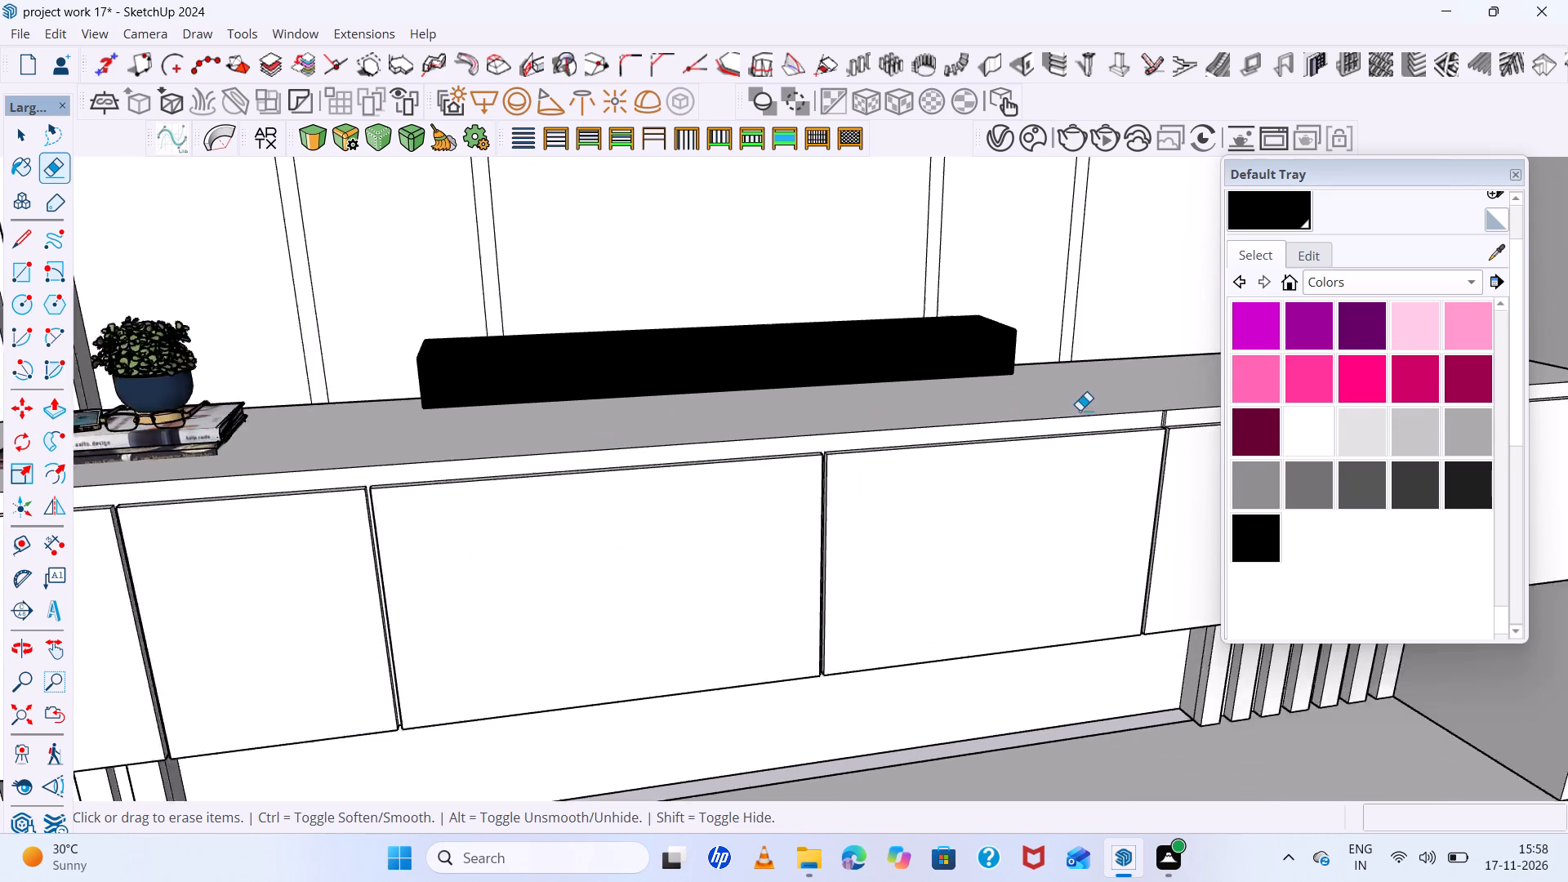
scroll(1080, 410, up, 8)
scroll(842, 385, down, 10)
scroll(1102, 387, up, 10)
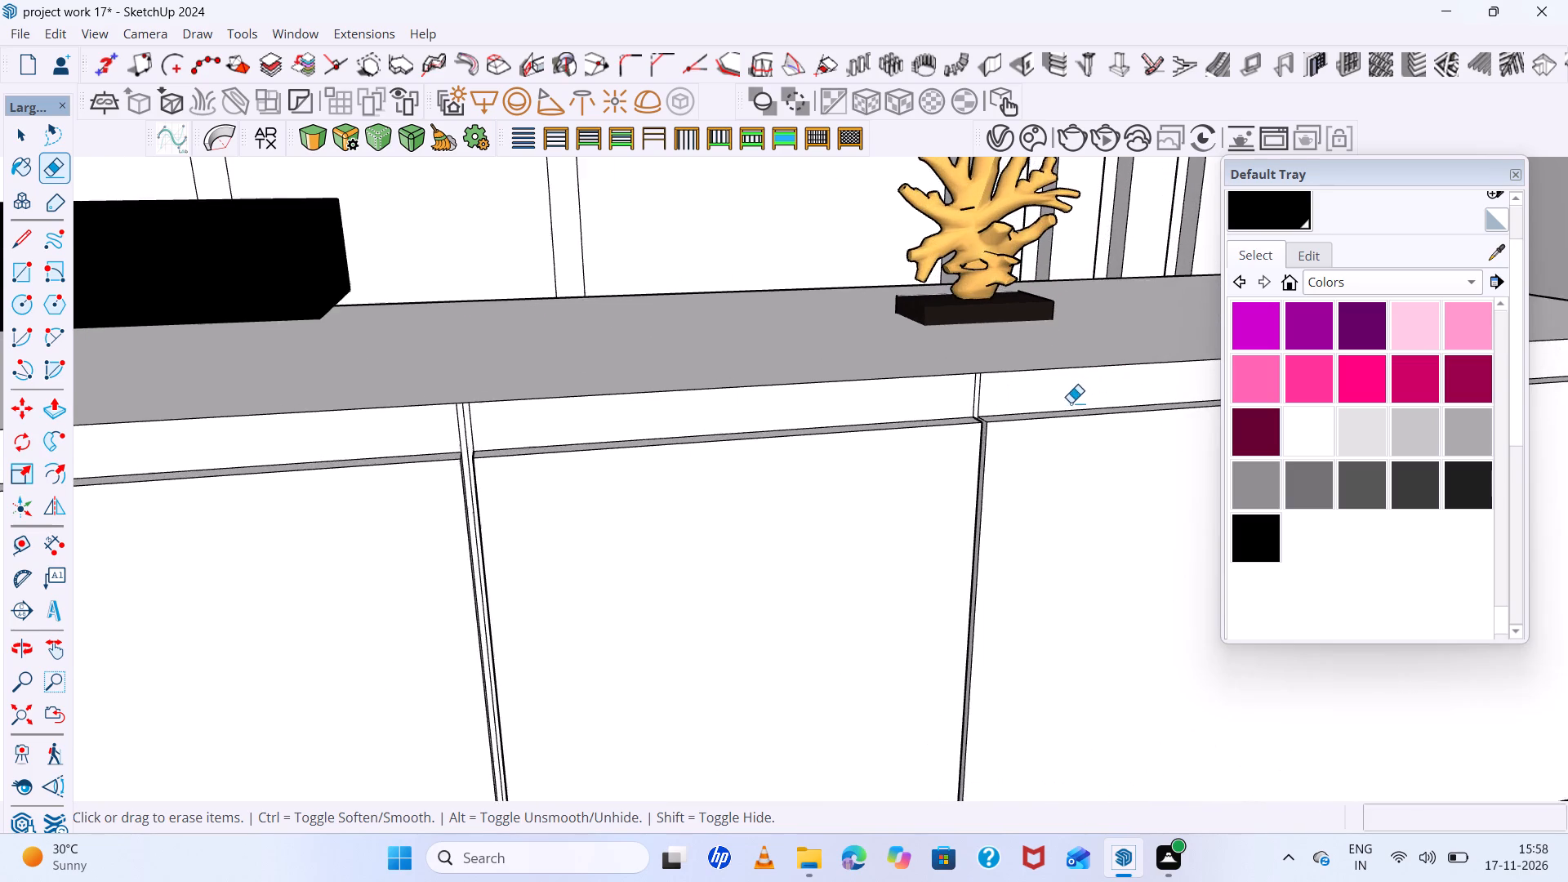
scroll(1071, 403, up, 2)
drag(994, 403, 910, 406)
drag(463, 444, 320, 444)
click(319, 444)
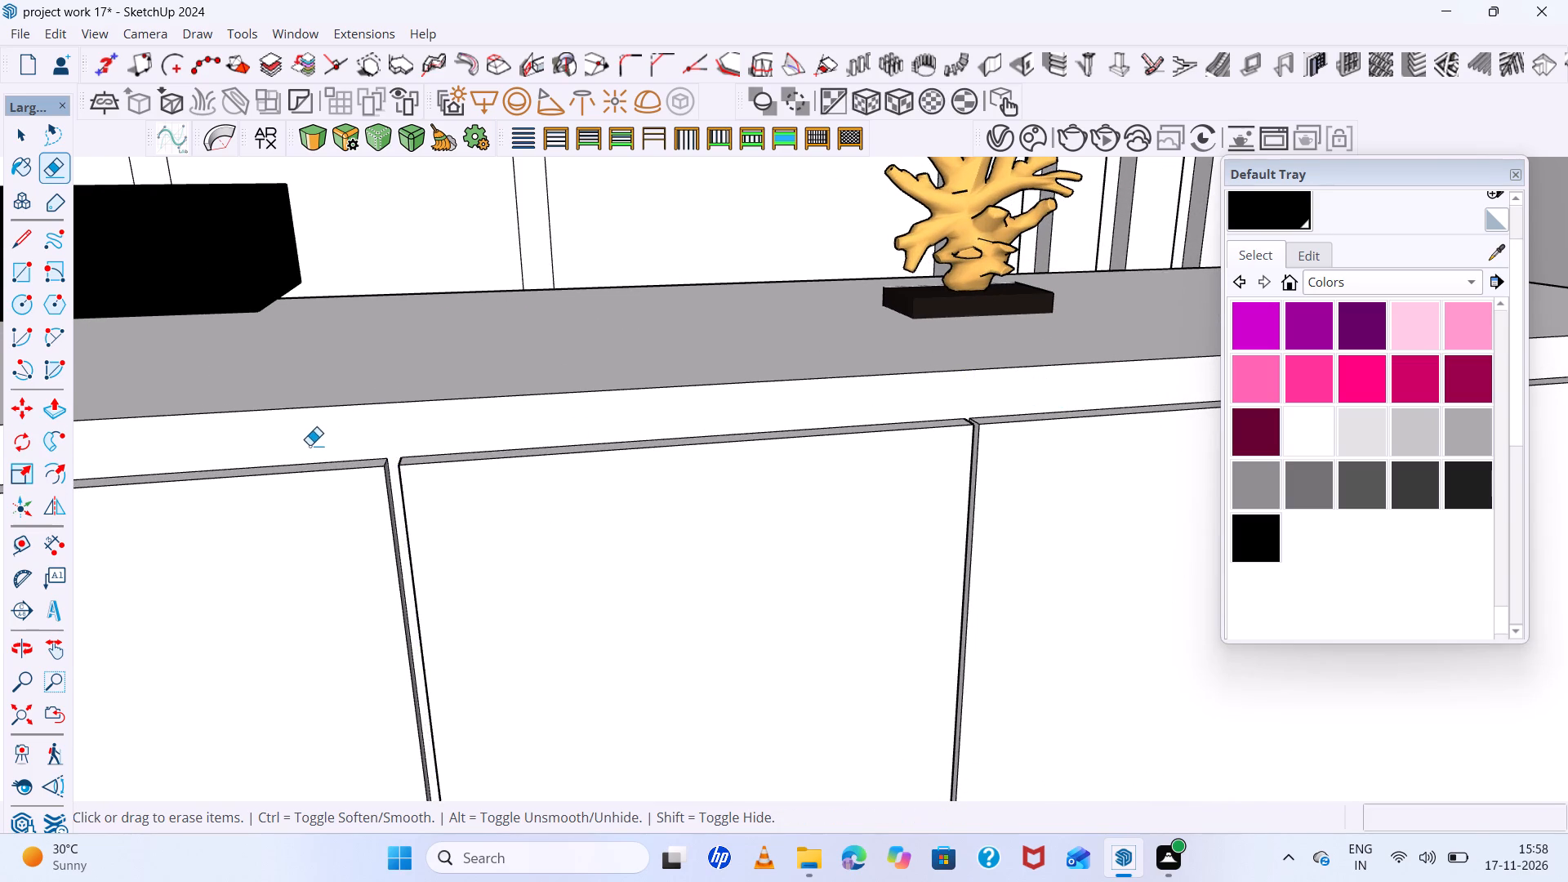
Pull the console top's continuous front band outward 1" over the drawer fronts with Push/Pull.
scroll(751, 432, down, 17)
middle_drag(855, 421, 1095, 617)
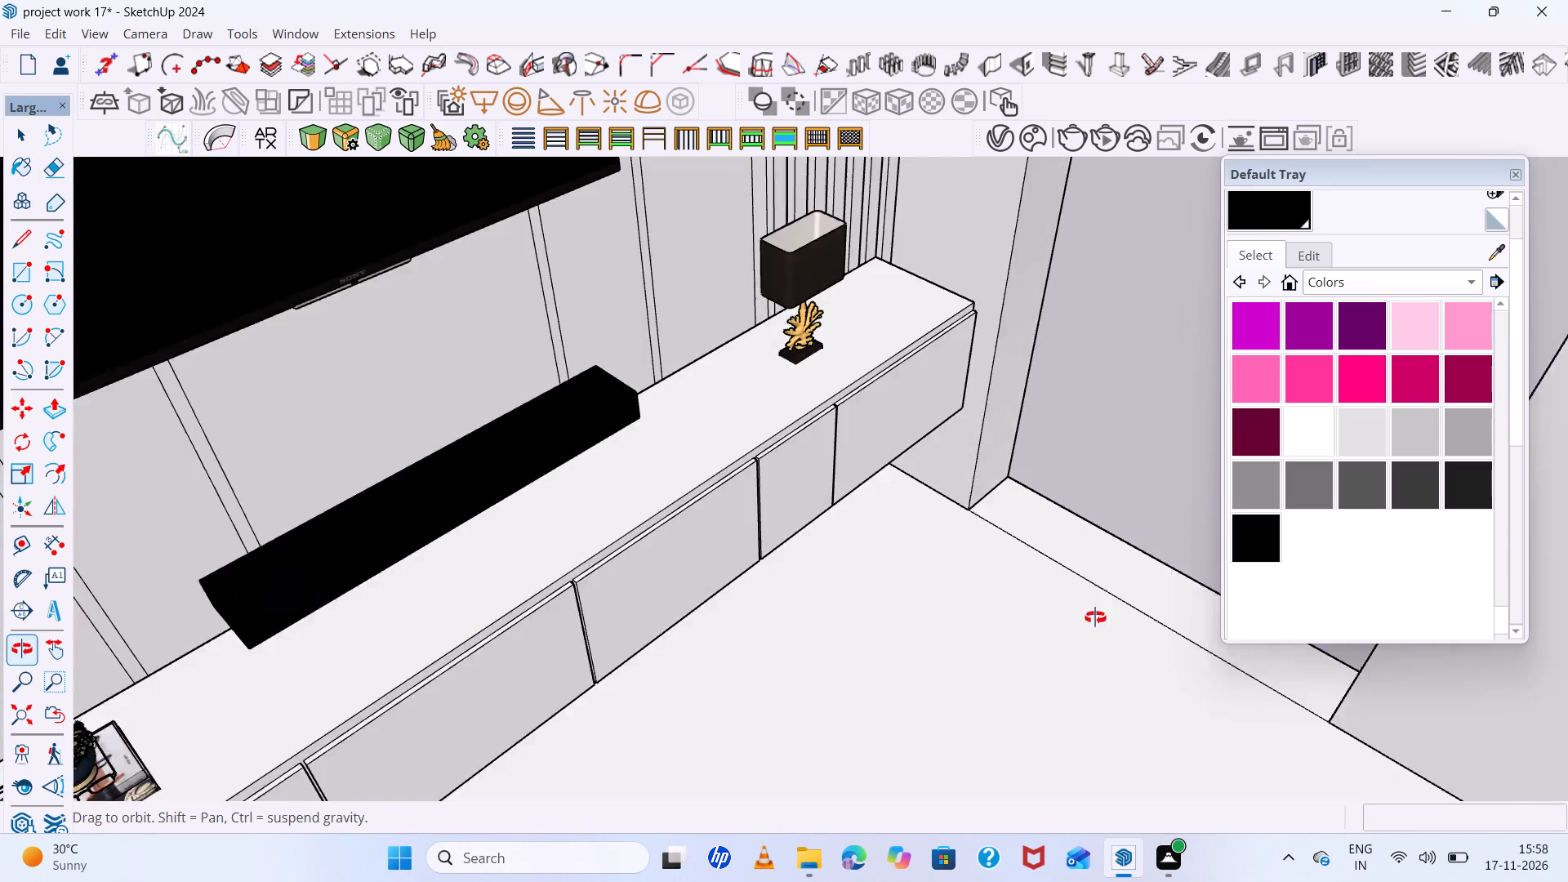
middle_drag(1095, 617, 460, 413)
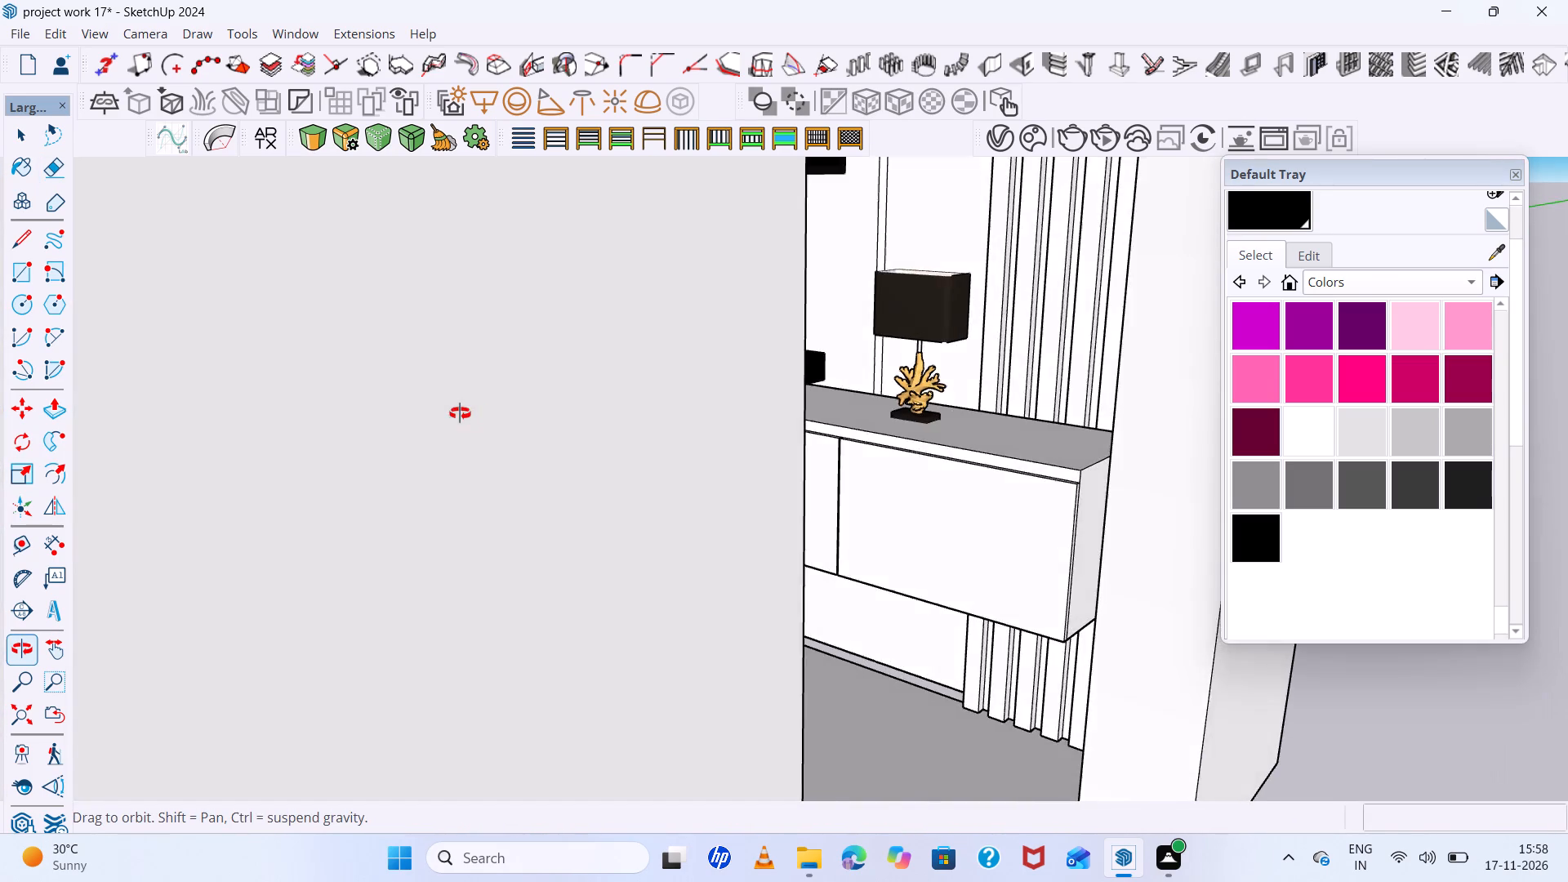
middle_drag(460, 413, 1095, 486)
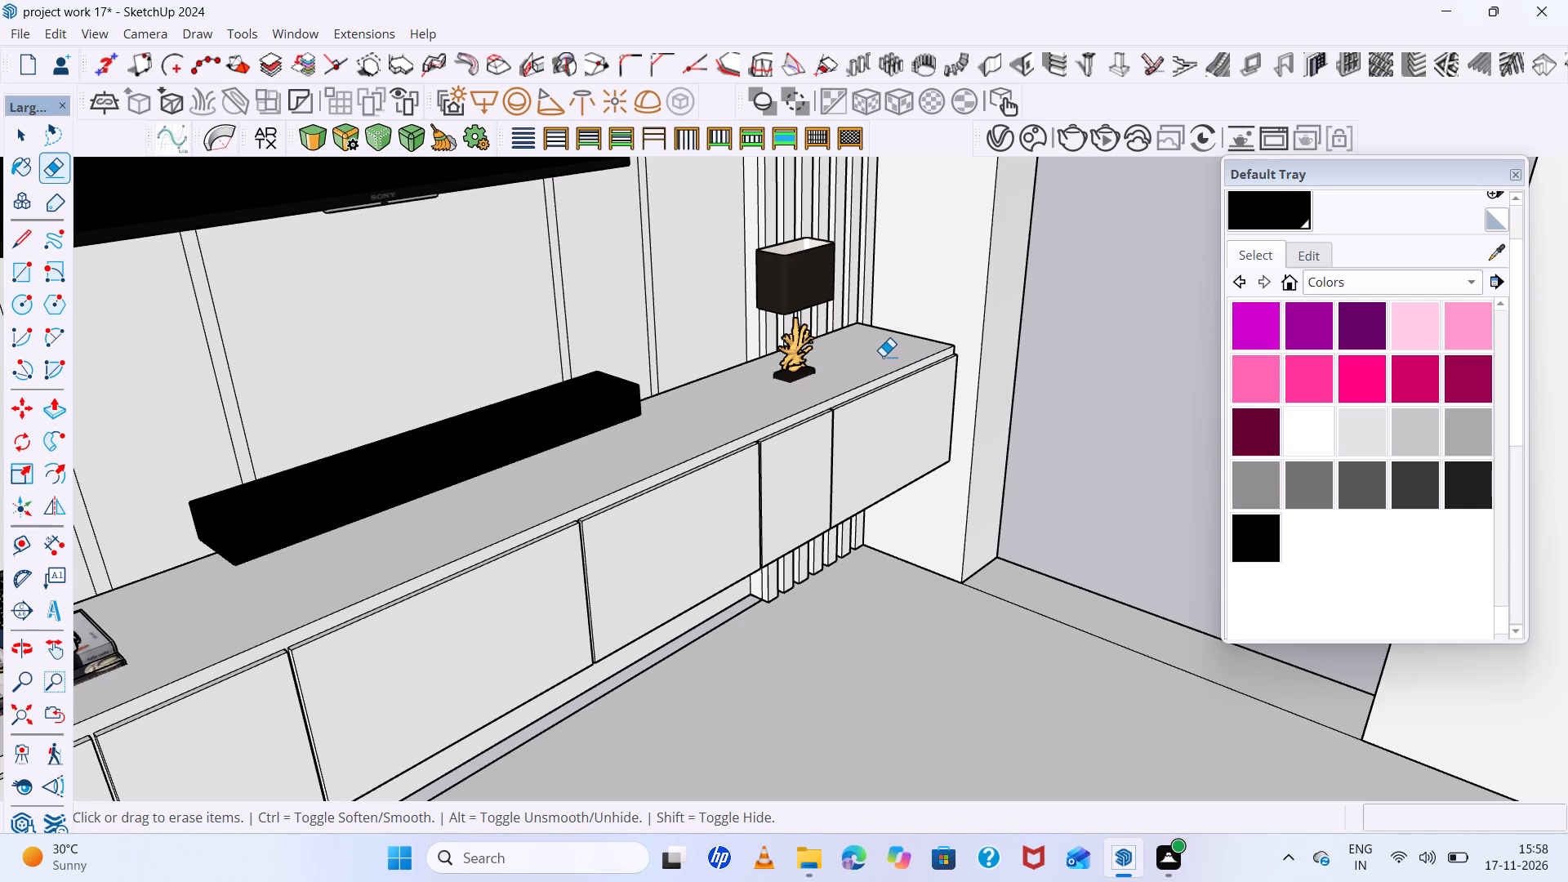
scroll(883, 356, up, 6)
scroll(881, 354, down, 5)
middle_drag(881, 354, 882, 412)
scroll(882, 412, up, 1)
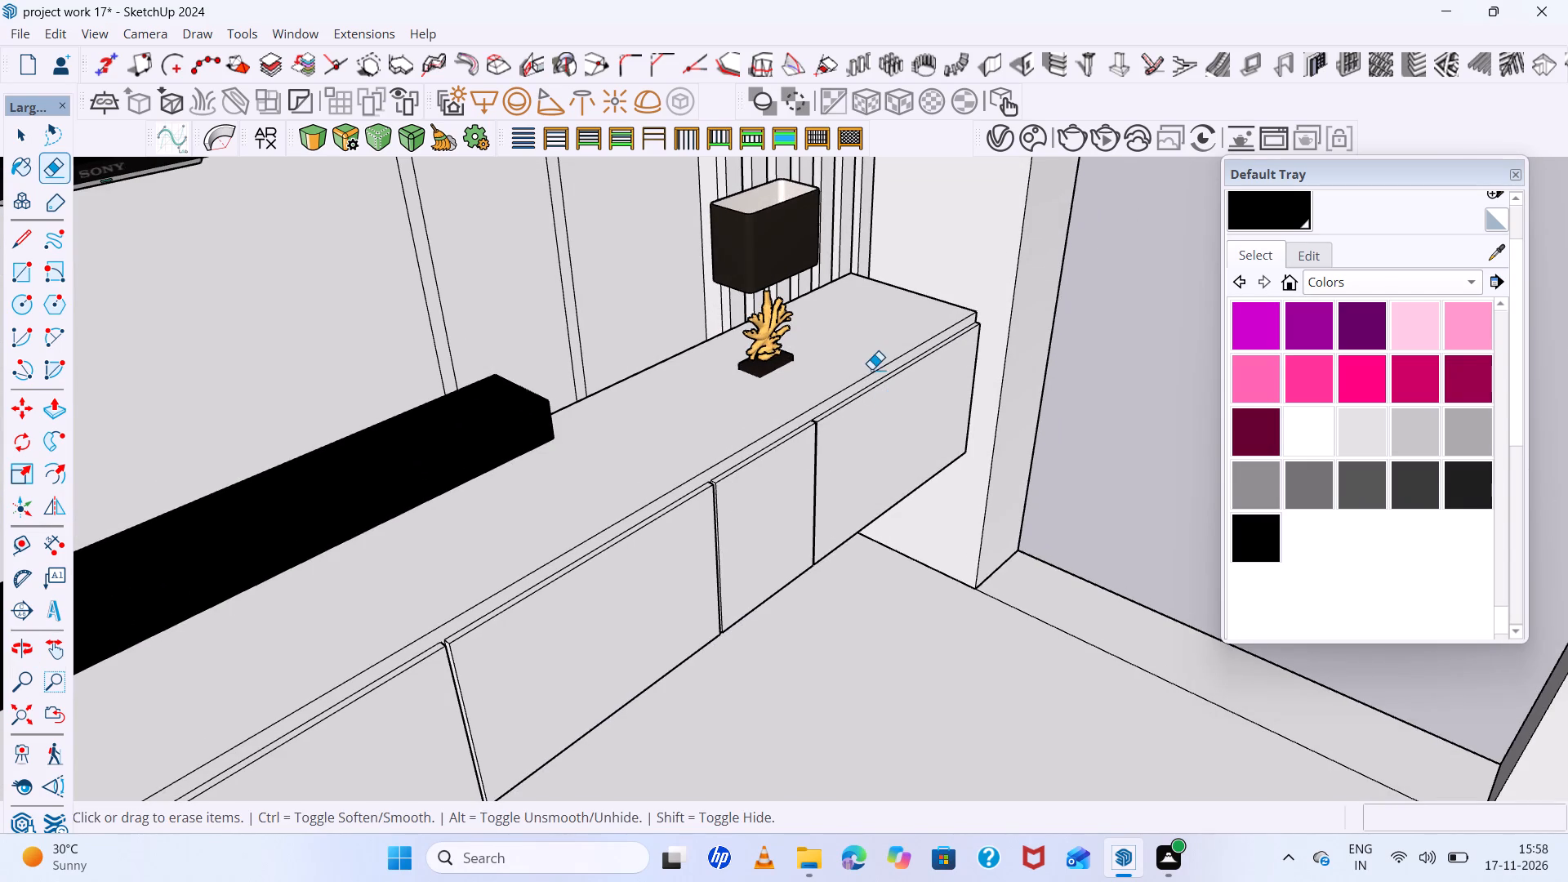
scroll(871, 361, up, 6)
scroll(871, 345, down, 5)
middle_drag(871, 354, 818, 401)
scroll(1031, 314, up, 6)
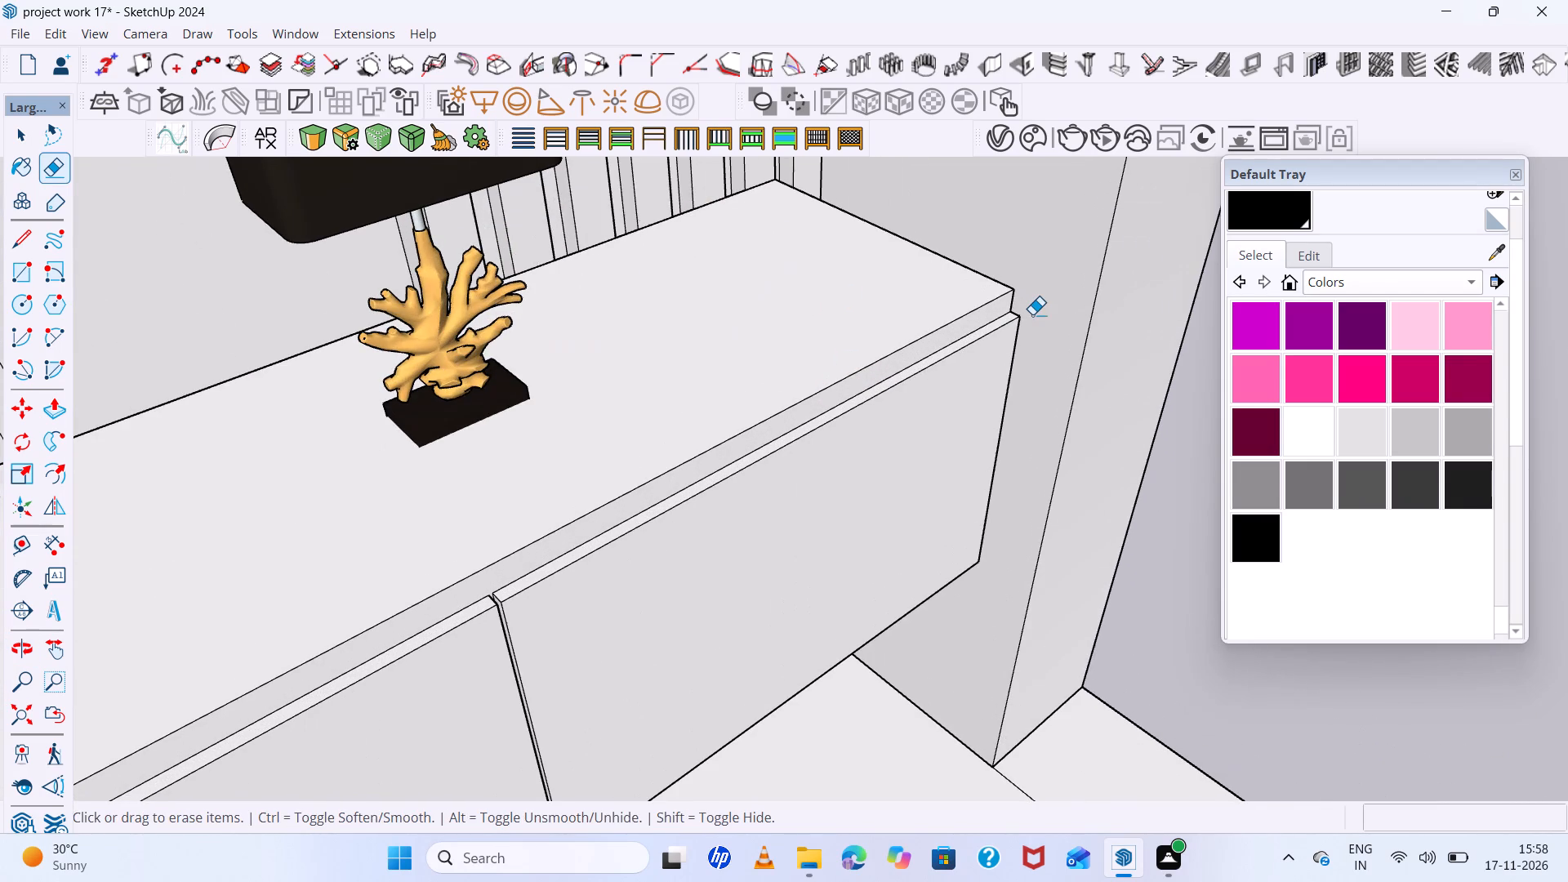
key(space)
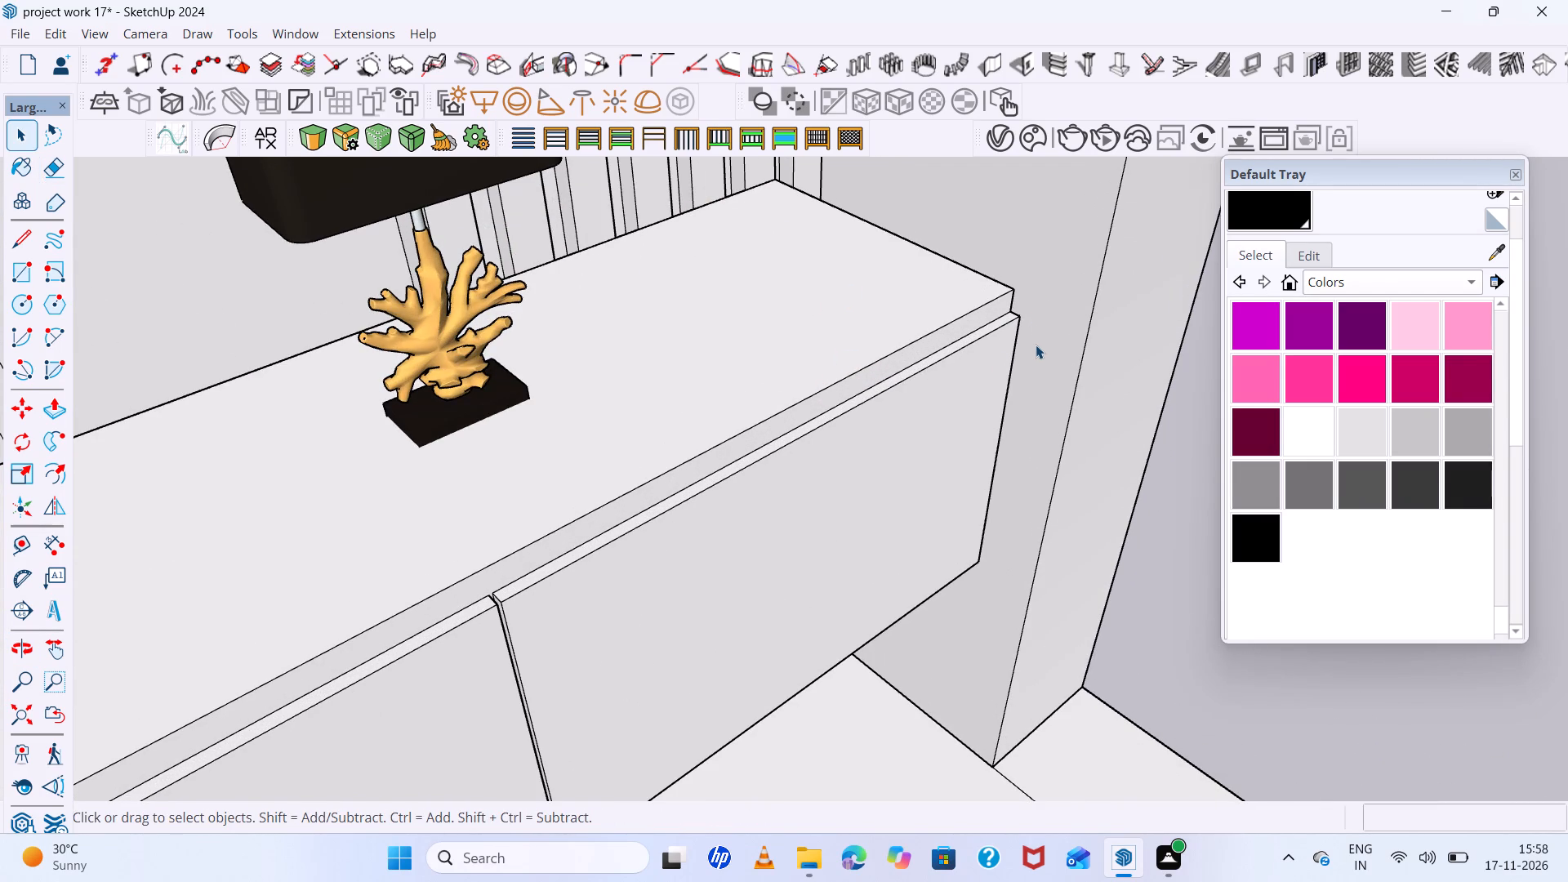
scroll(1021, 301, up, 5)
click(973, 318)
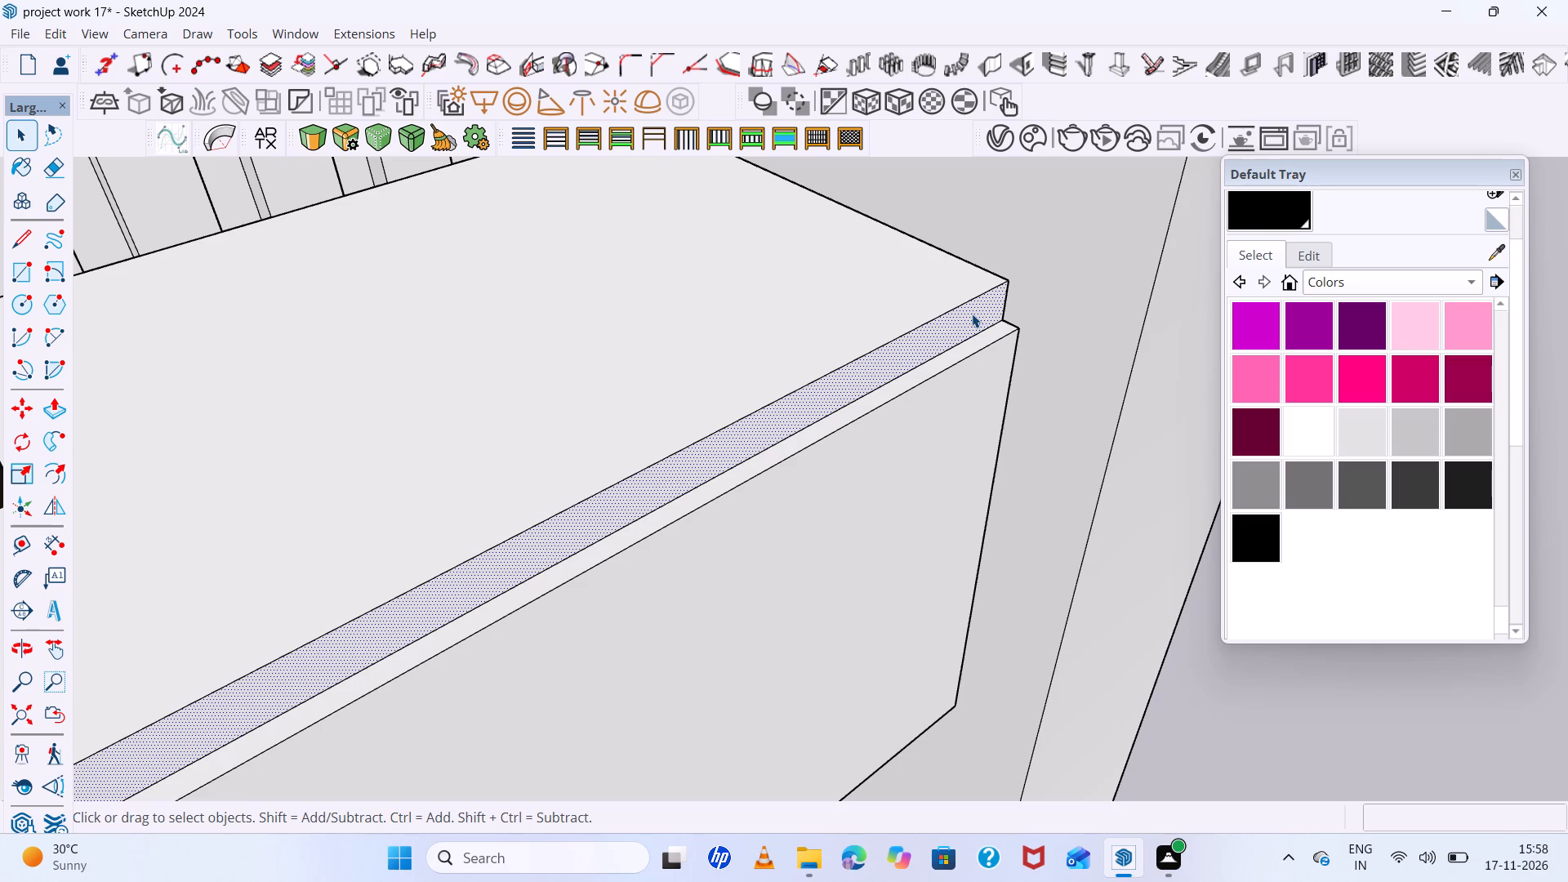
click(817, 402)
key(p)
click(817, 403)
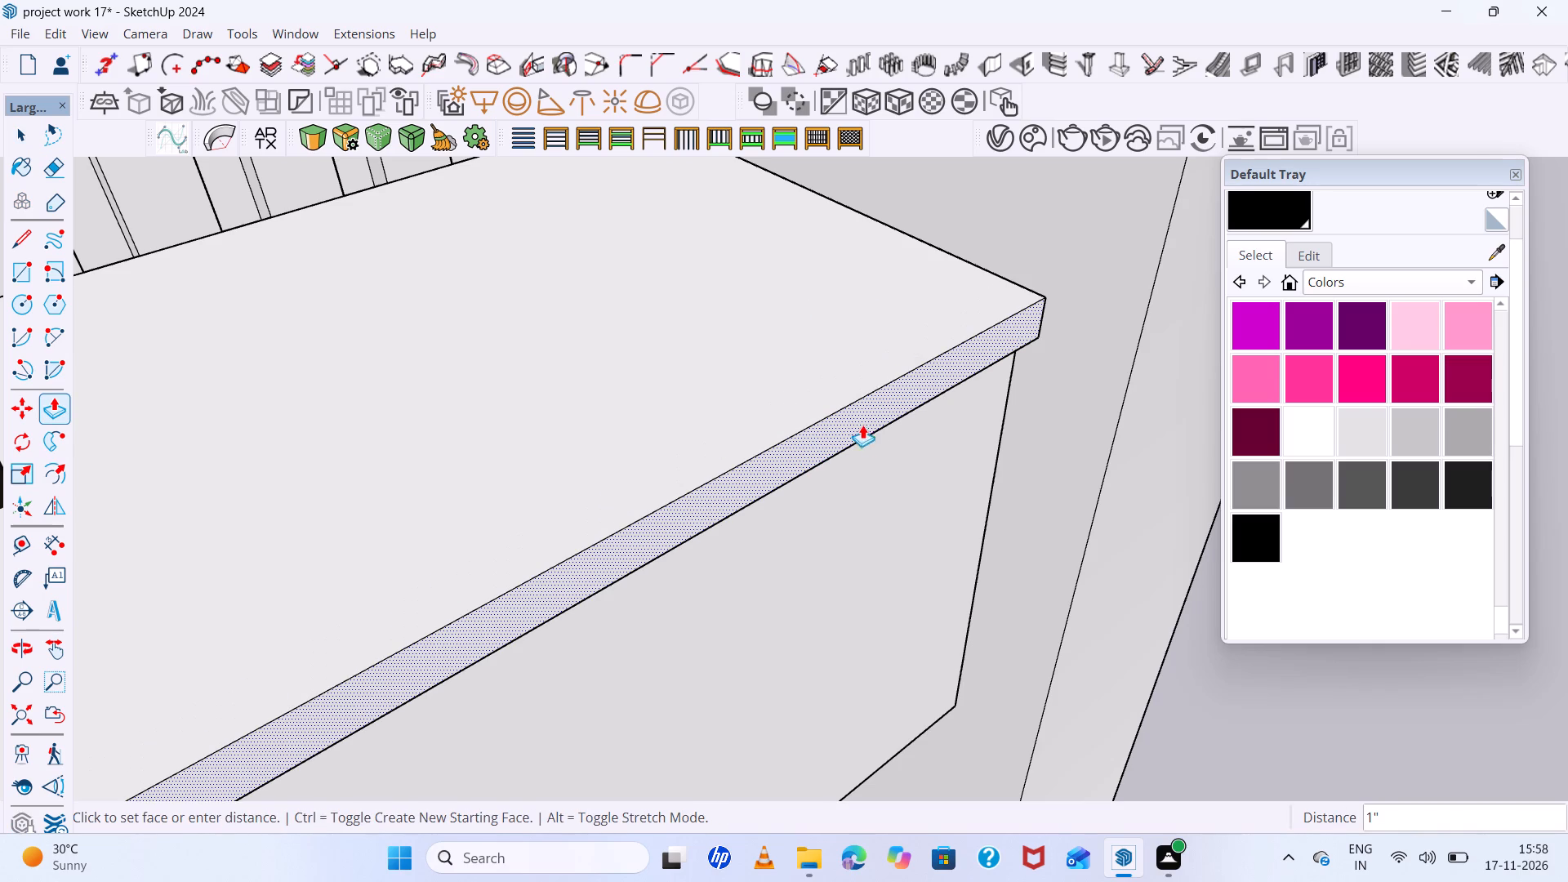
click(875, 431)
Examine the console top's front overhang and its side edge at the book-stack end corner.
scroll(822, 397, down, 20)
scroll(822, 397, down, 1)
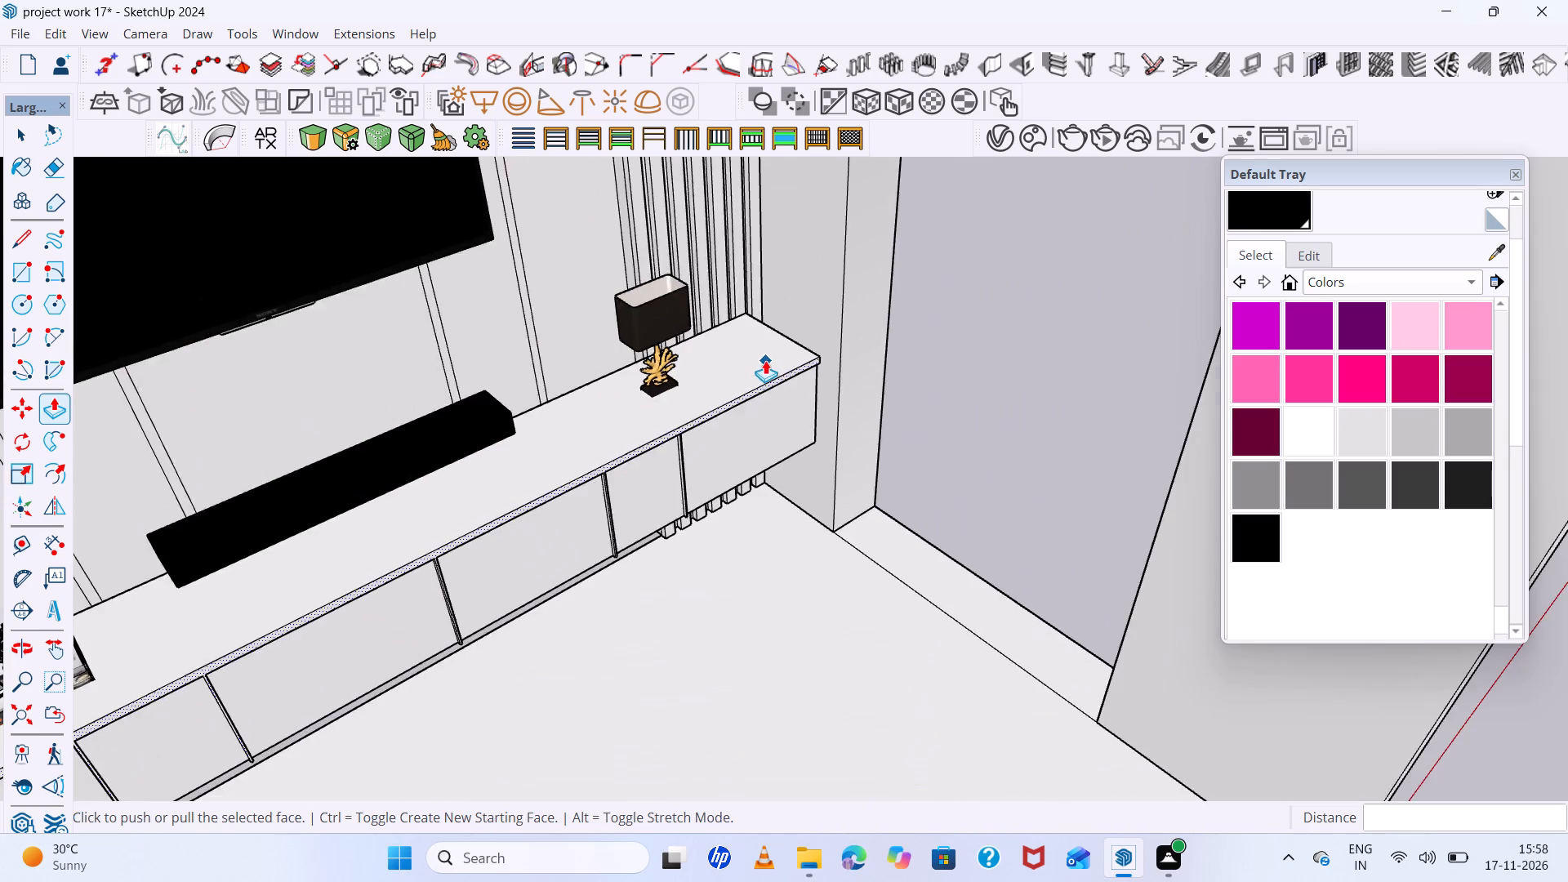
scroll(765, 360, down, 6)
middle_drag(779, 386, 626, 363)
scroll(548, 443, up, 11)
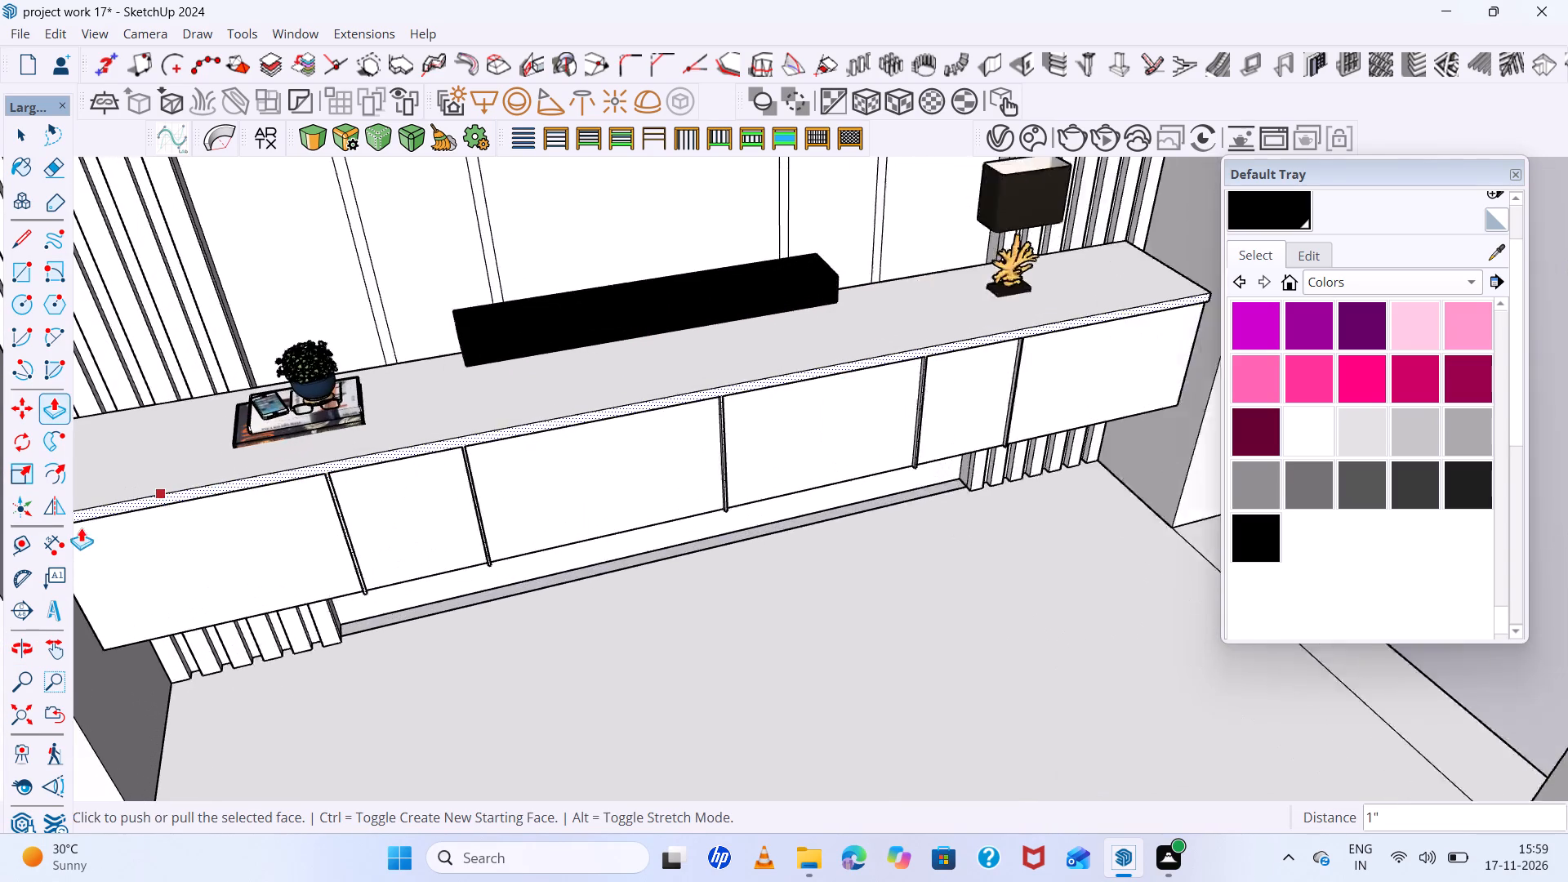
scroll(536, 474, down, 6)
scroll(285, 502, up, 18)
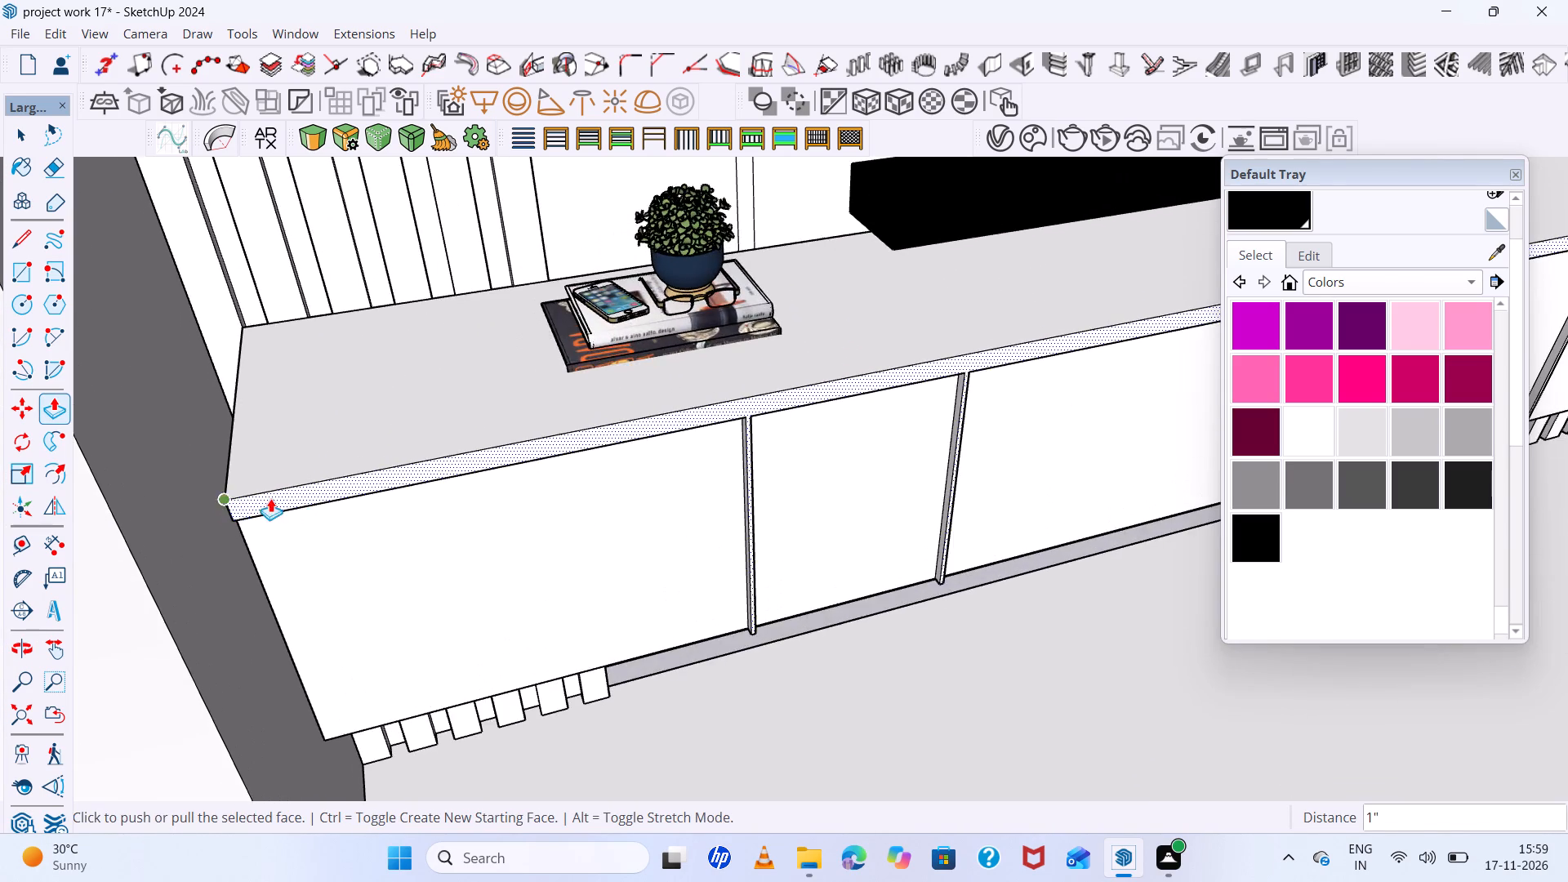
middle_drag(298, 497, 105, 288)
scroll(263, 318, up, 5)
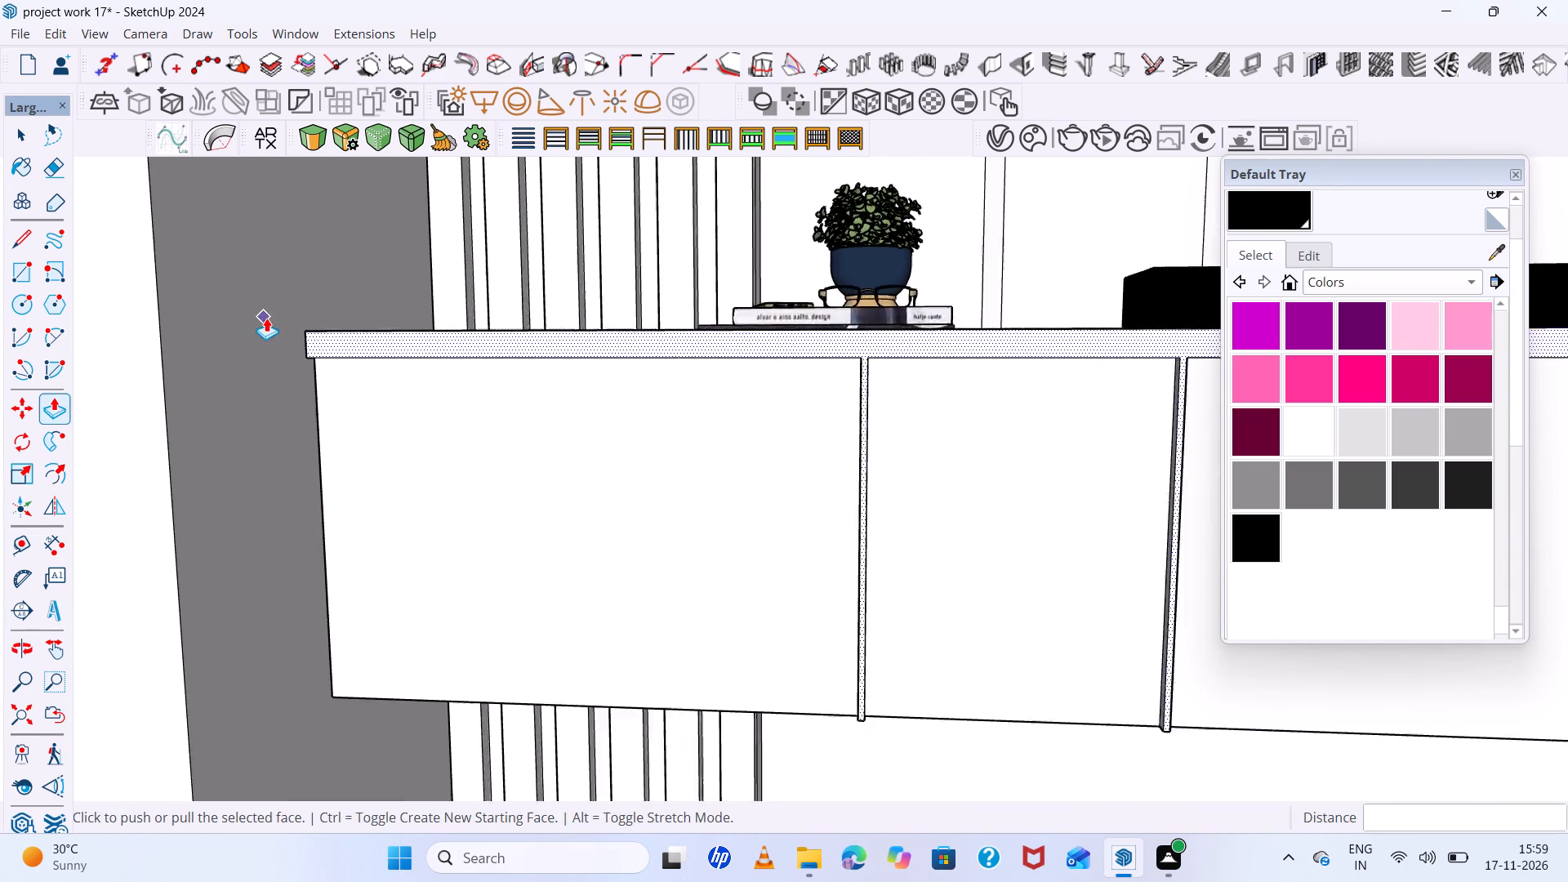
scroll(266, 318, up, 7)
middle_drag(334, 346, 352, 275)
scroll(332, 308, up, 10)
middle_drag(320, 325, 618, 430)
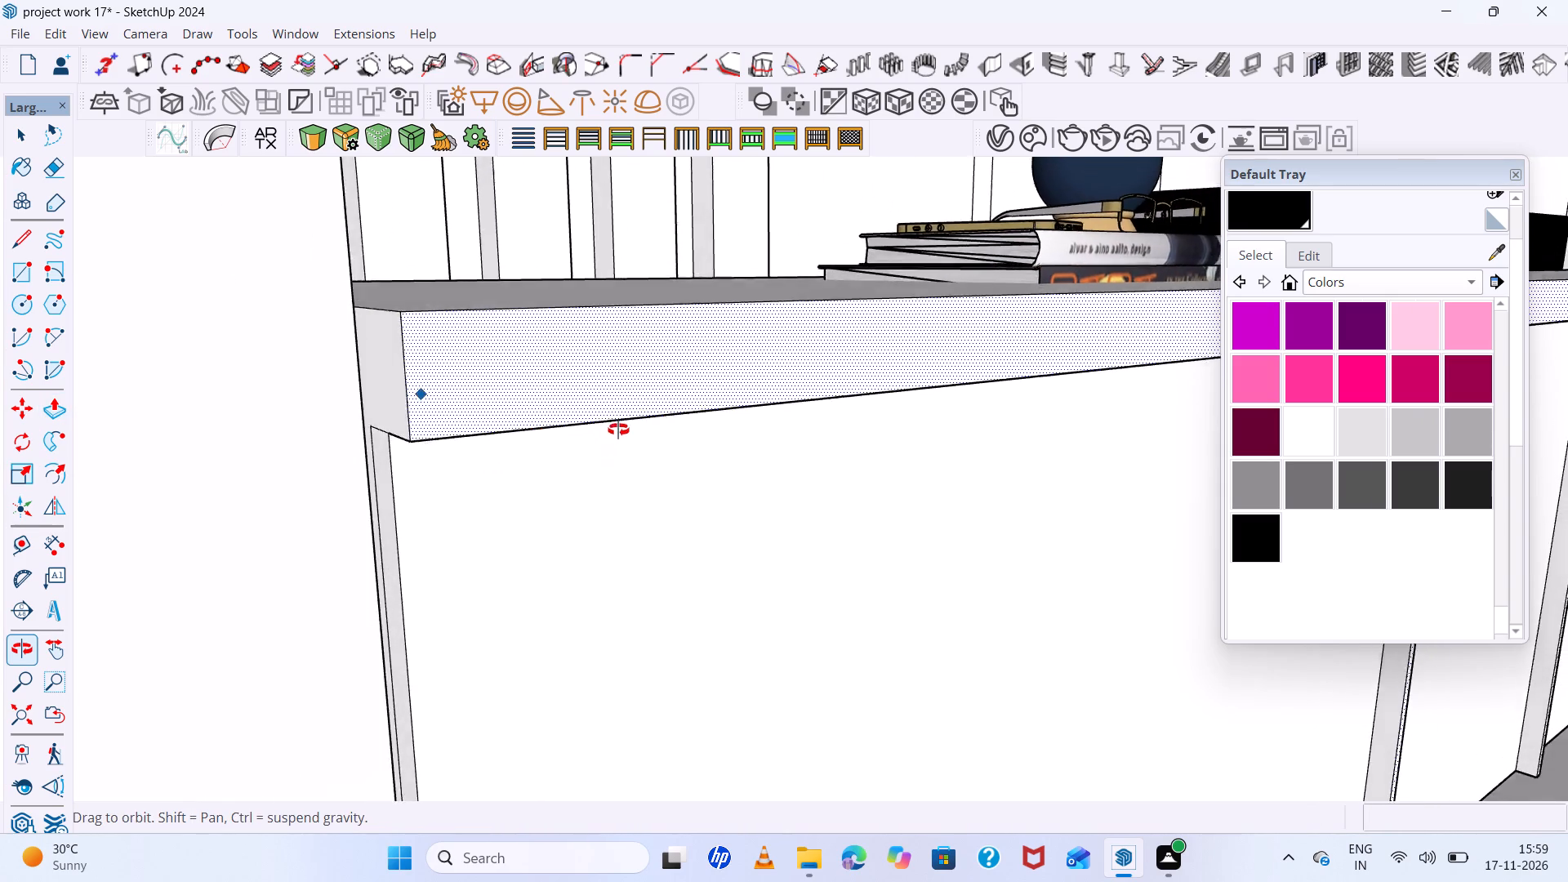
middle_drag(618, 430, 559, 314)
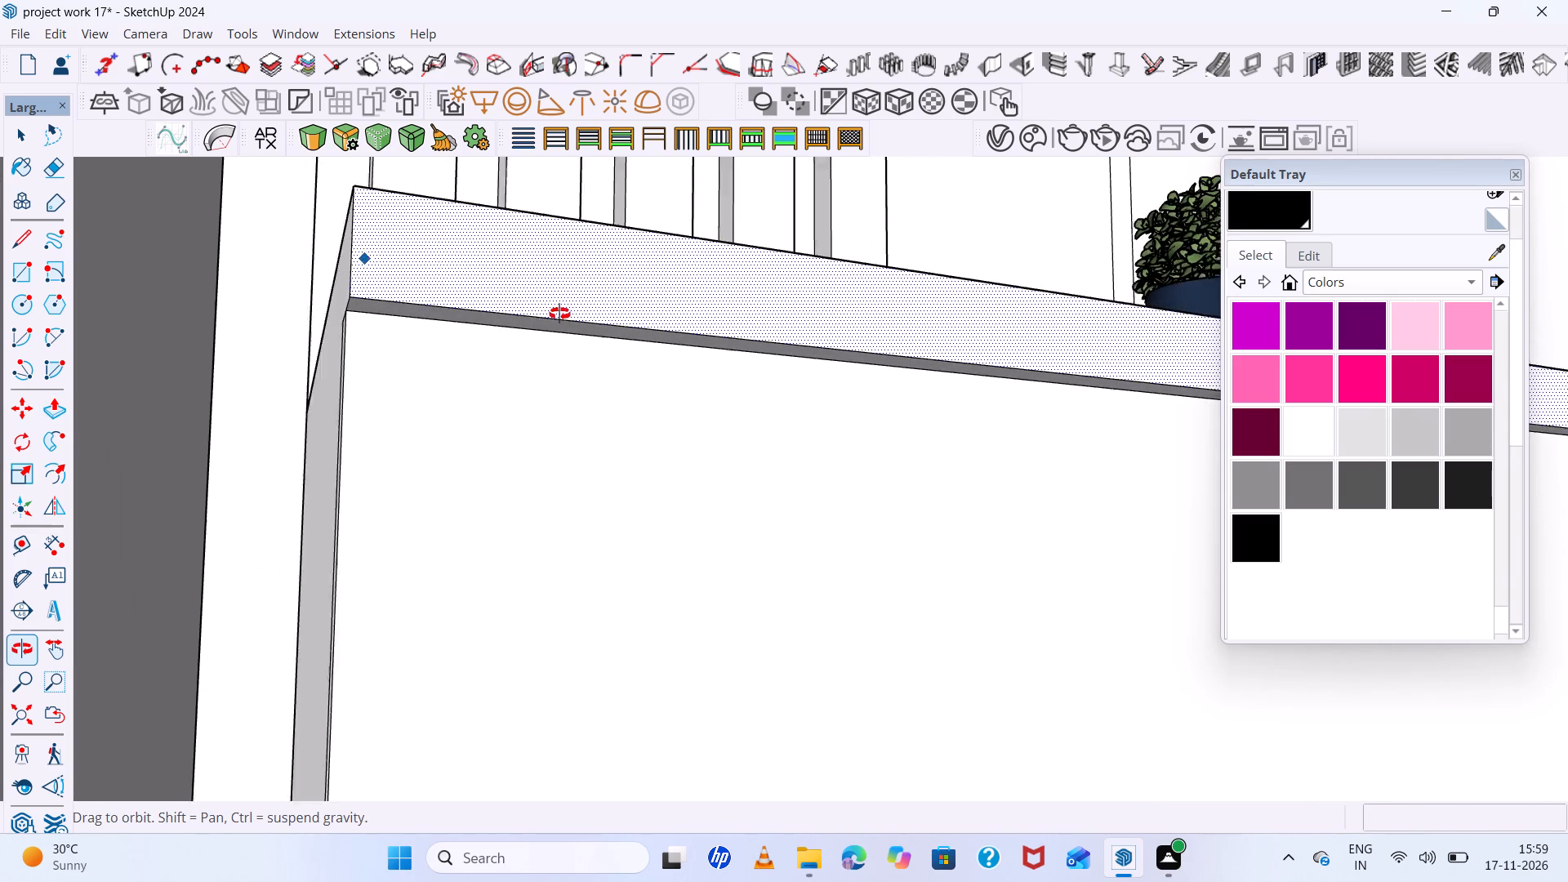
middle_drag(559, 314, 605, 327)
scroll(375, 340, up, 6)
scroll(363, 341, down, 6)
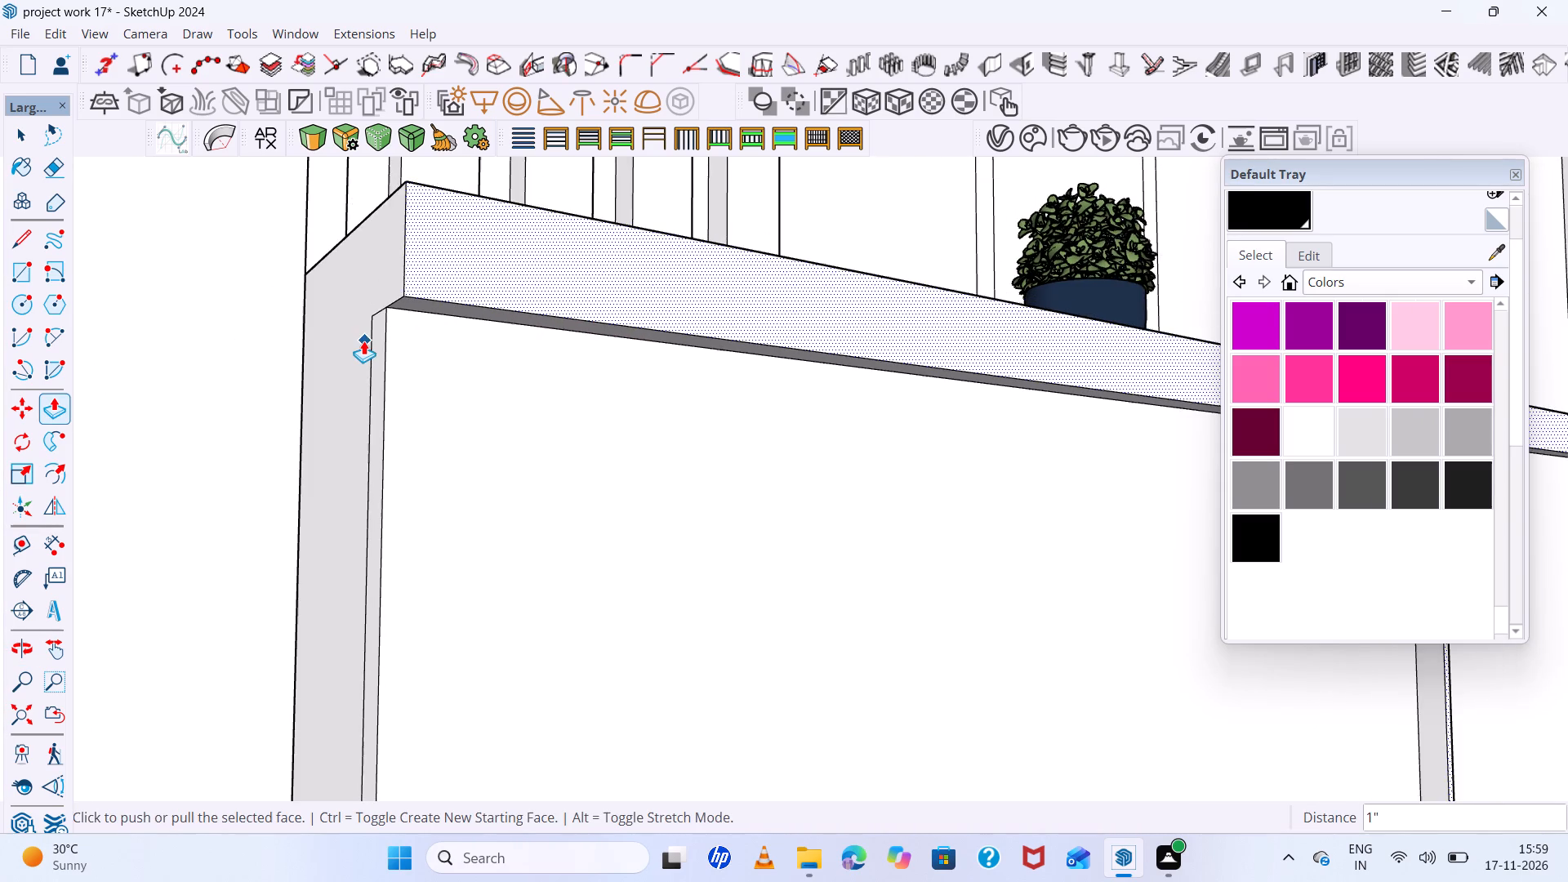
Draw a two-point arc on the console top's lamp-end side face, from its lower front corner to its top edge.
scroll(363, 341, down, 5)
scroll(363, 341, up, 1)
middle_drag(363, 341, 354, 399)
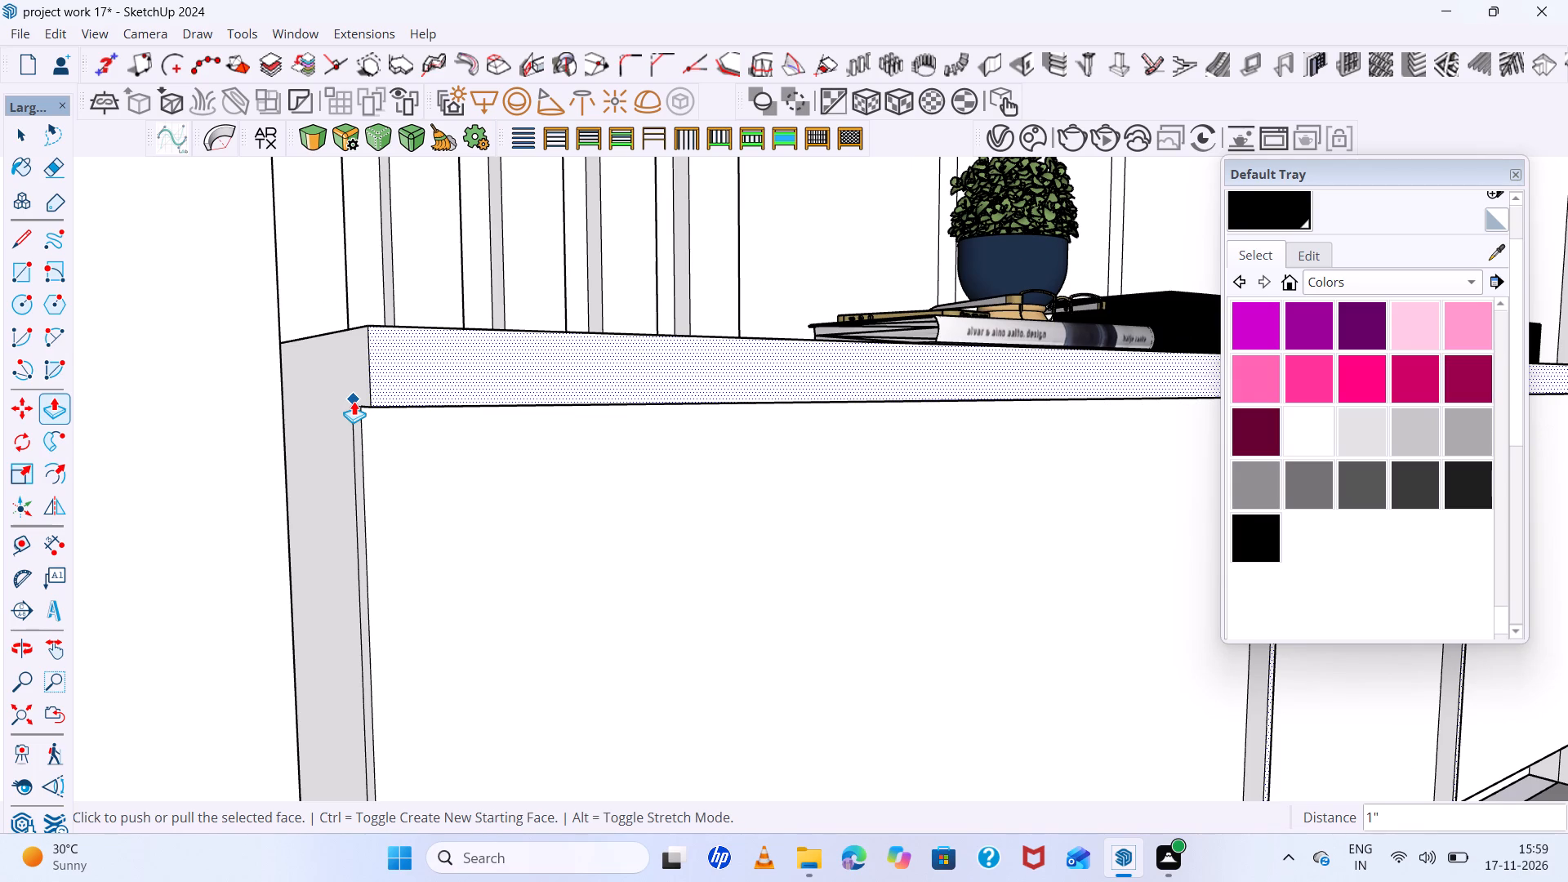
scroll(354, 401, down, 10)
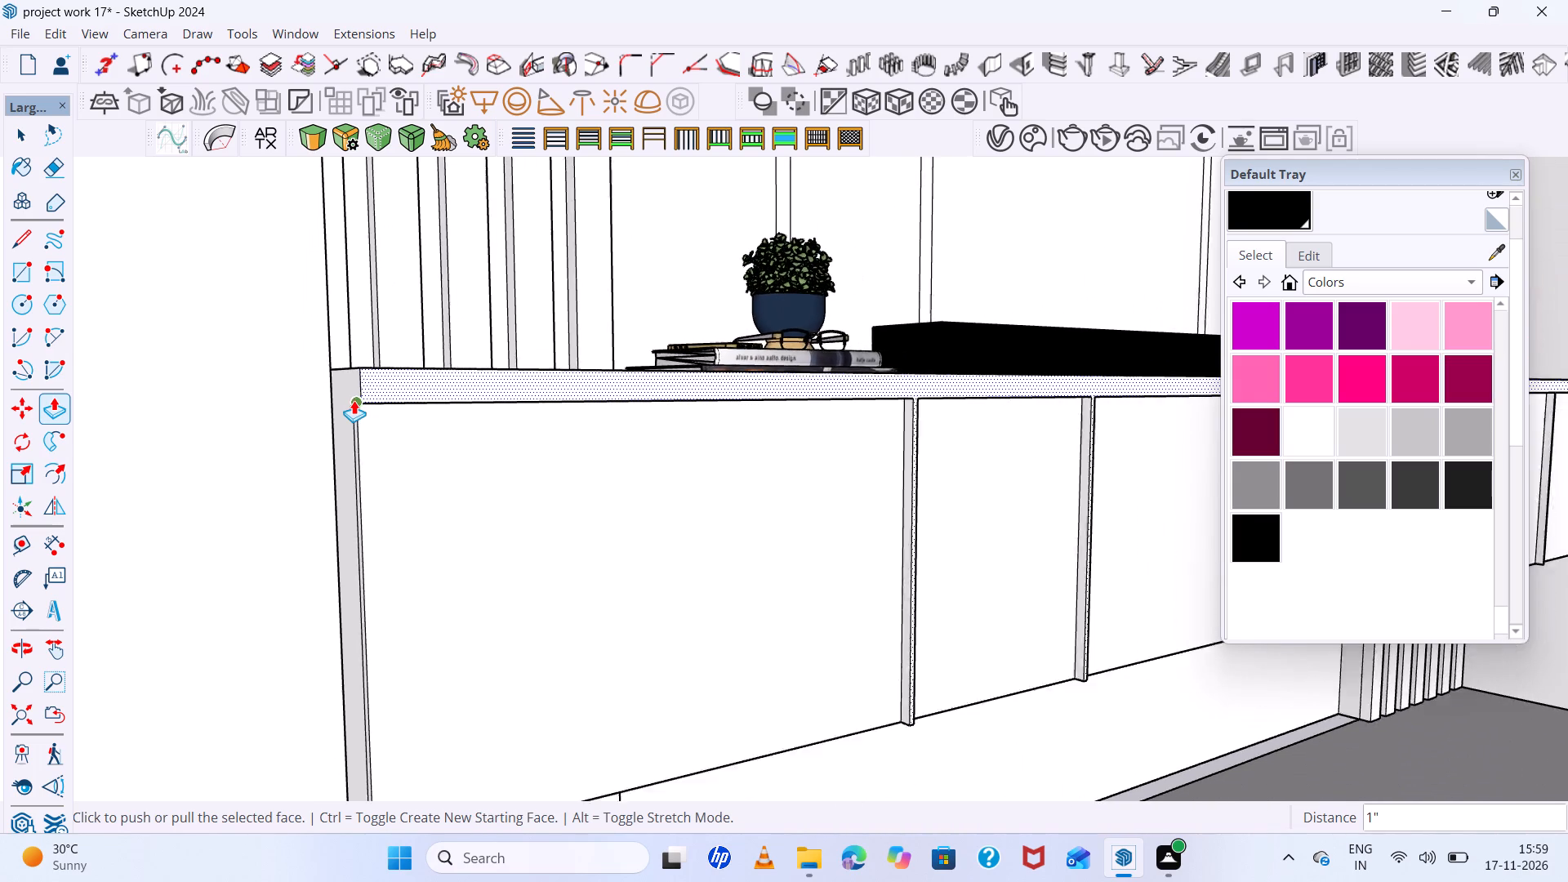
scroll(354, 400, down, 20)
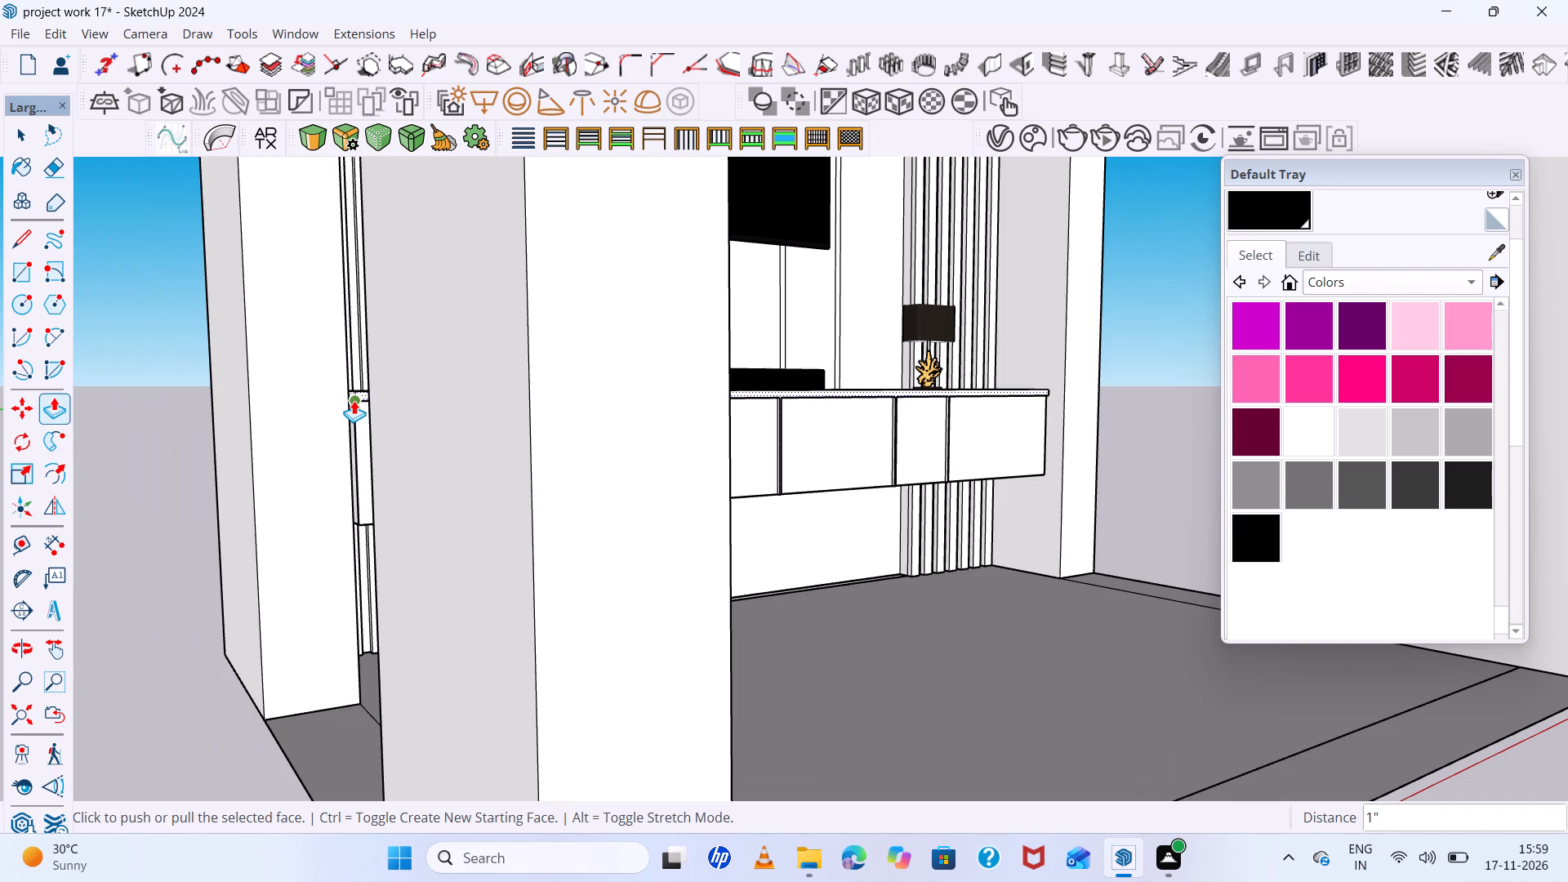
scroll(354, 400, down, 11)
middle_drag(653, 407, 379, 444)
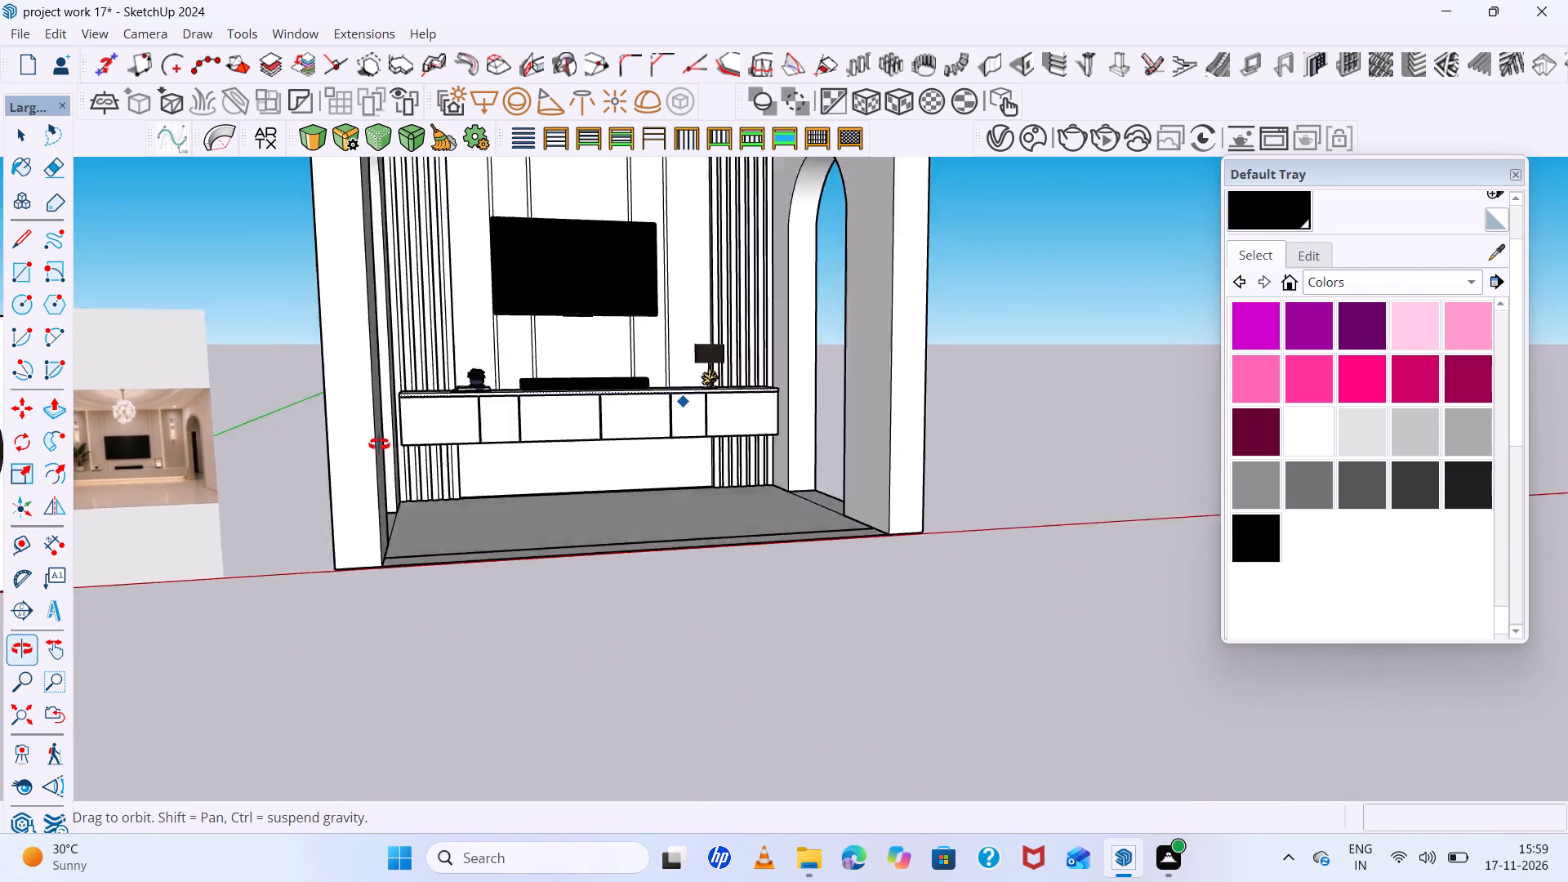
middle_drag(379, 444, 157, 479)
scroll(819, 355, up, 13)
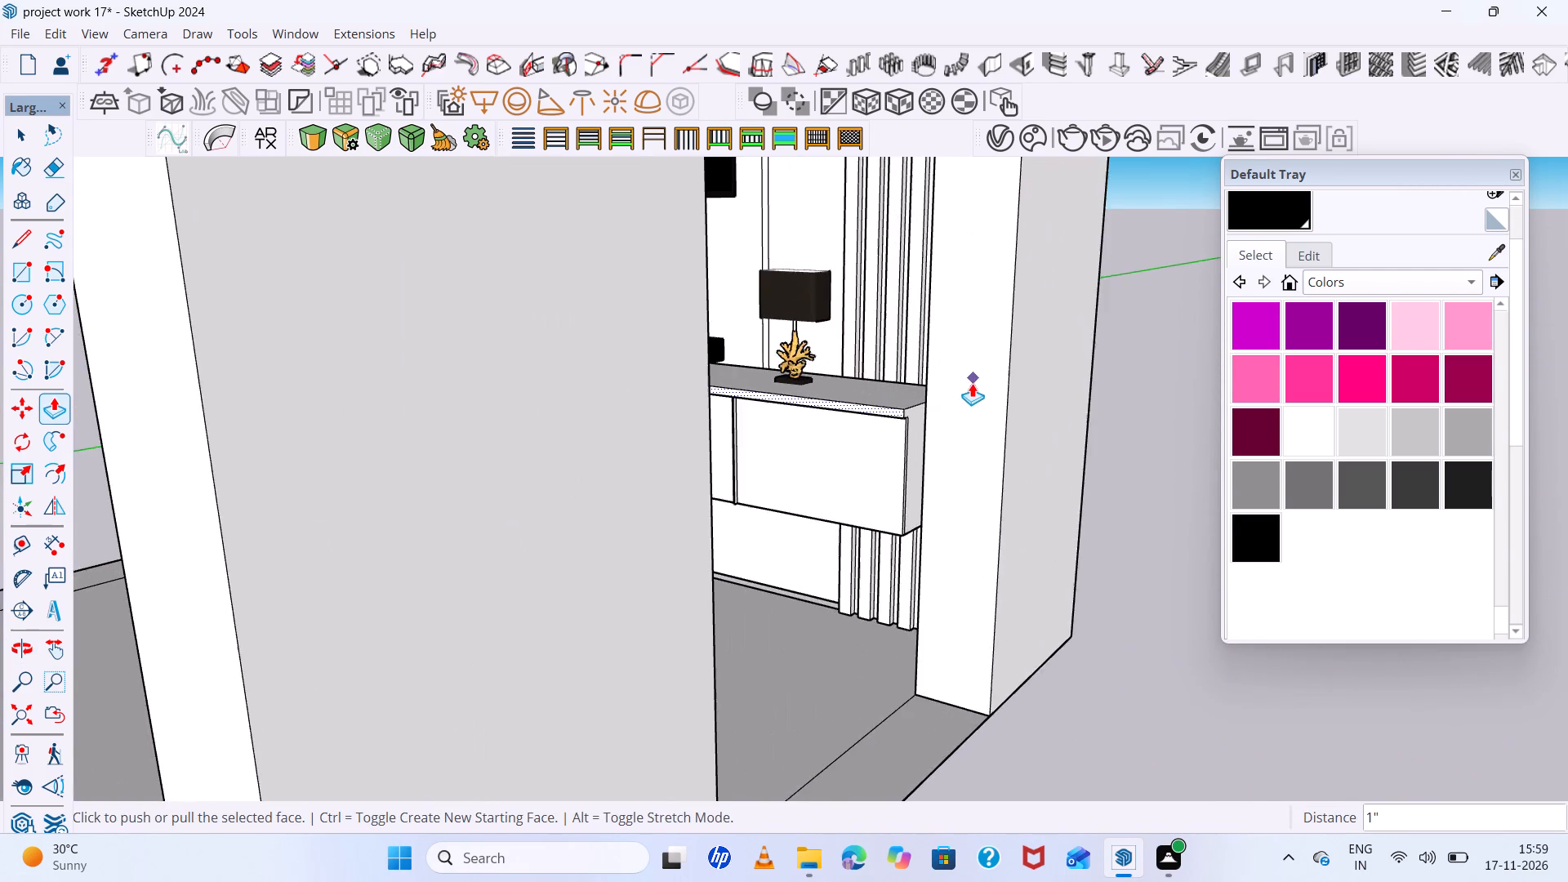
scroll(972, 383, up, 18)
middle_drag(893, 413, 898, 379)
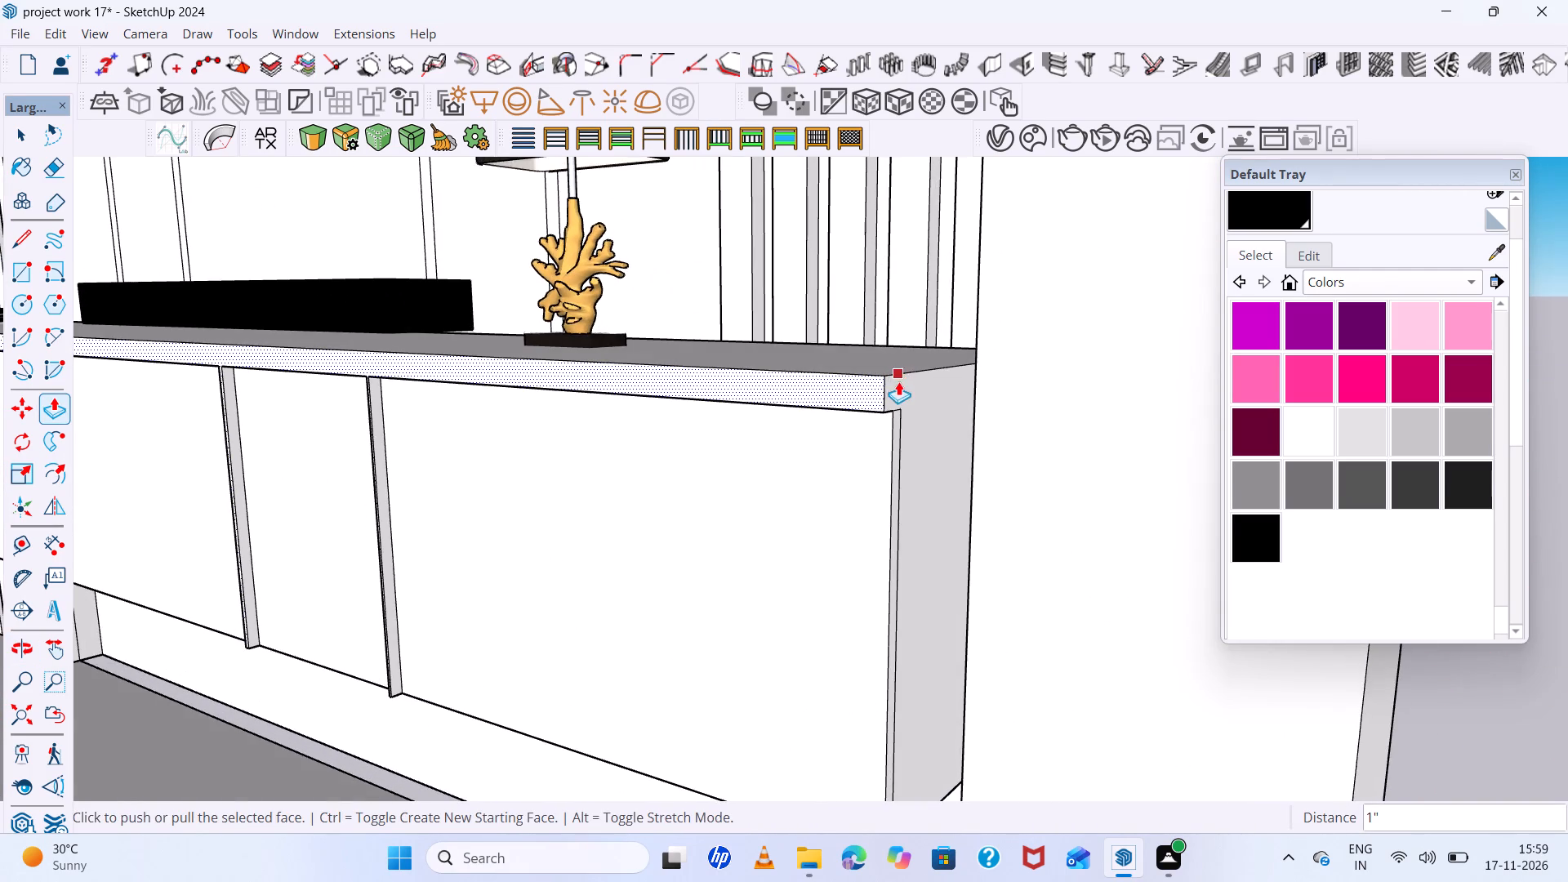
scroll(892, 394, up, 6)
middle_drag(867, 414, 831, 426)
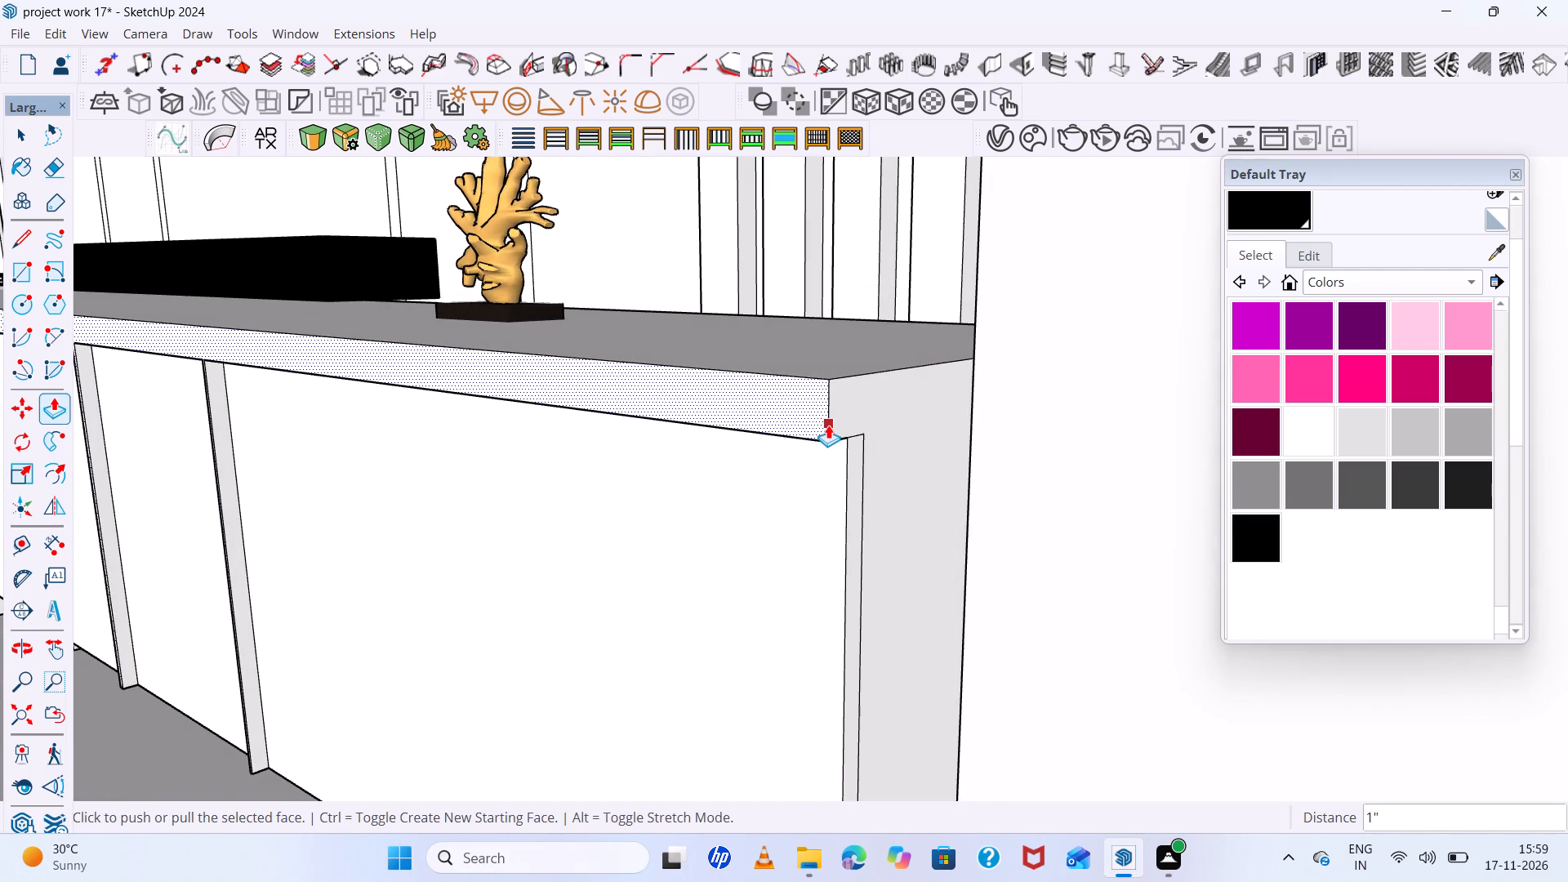
key(a)
scroll(860, 426, up, 4)
middle_drag(850, 430, 751, 437)
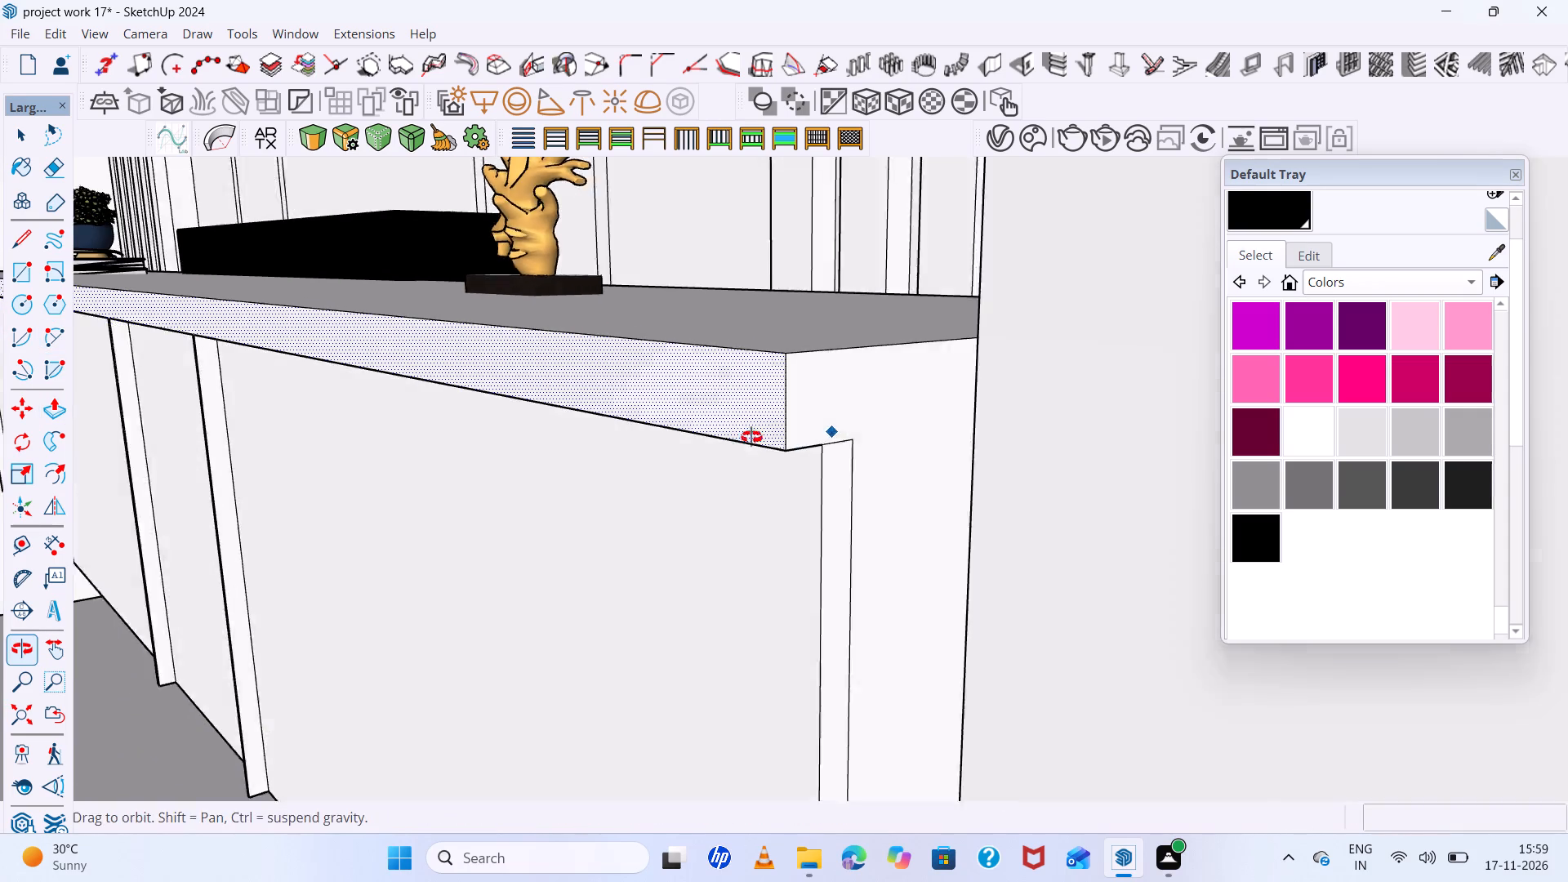
middle_drag(751, 437, 751, 438)
scroll(770, 434, up, 4)
click(769, 458)
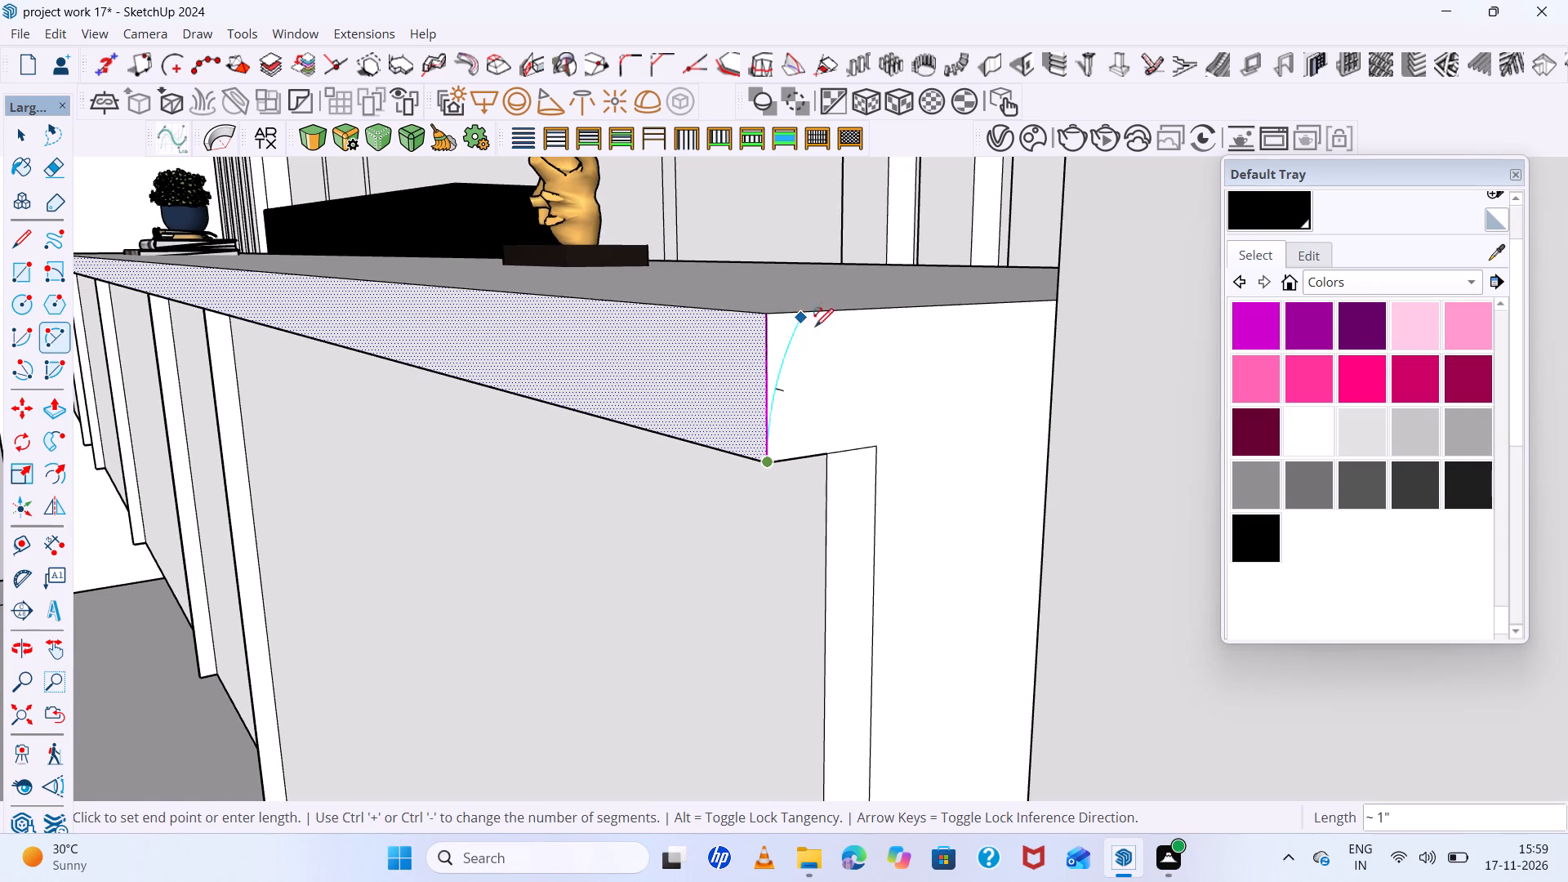
click(841, 311)
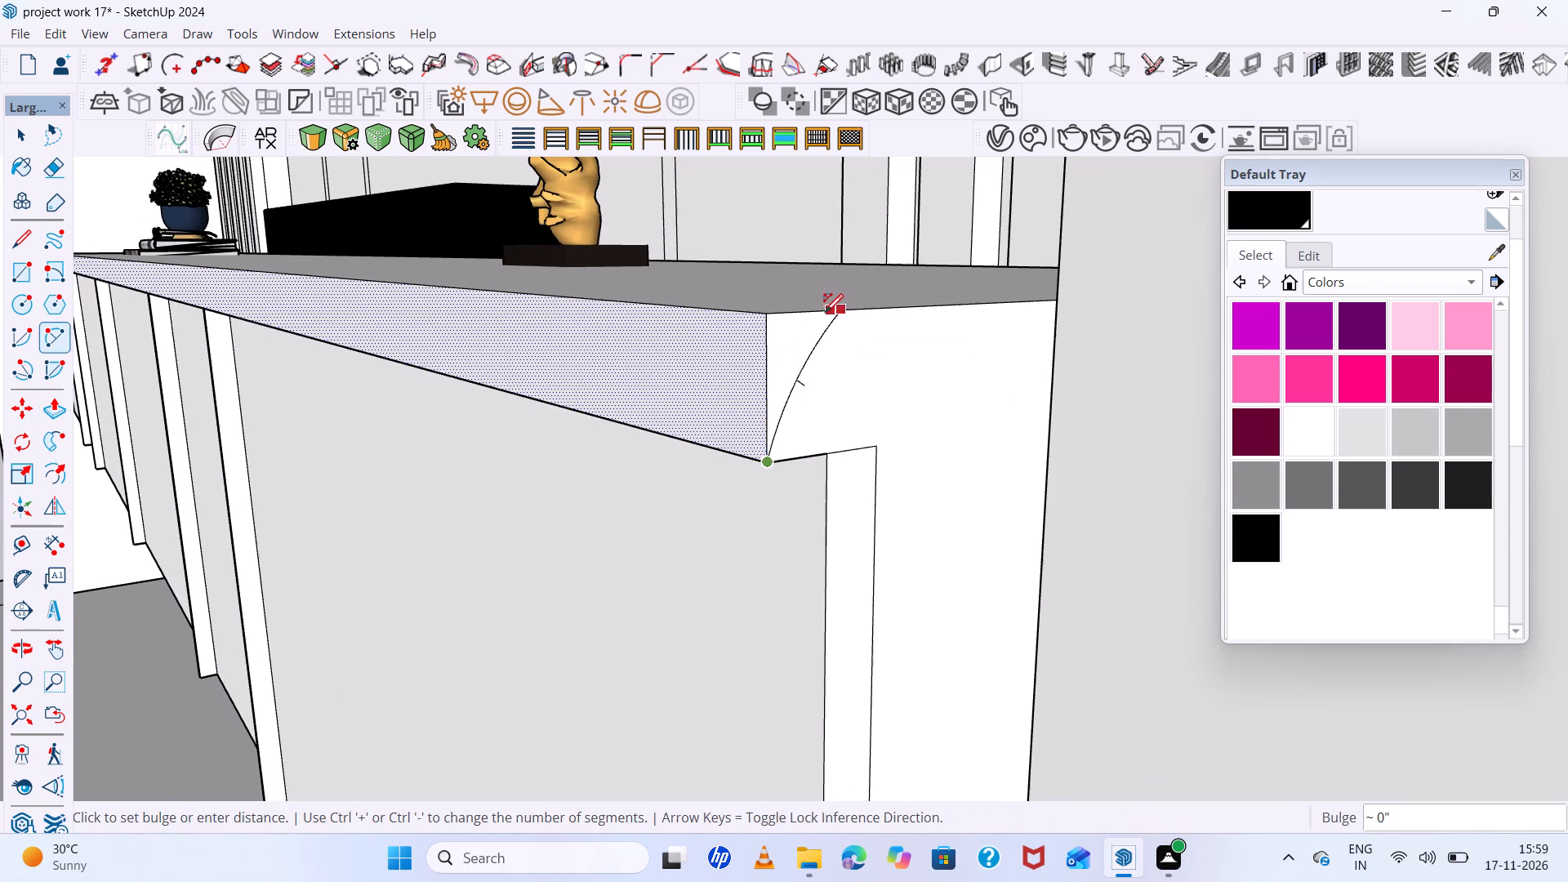
click(822, 312)
Push/Pull the corner sliver outside the arc along the console top's full length to the book-stack end, rounding the front edge.
scroll(794, 325, up, 5)
middle_drag(792, 327, 821, 371)
key(space)
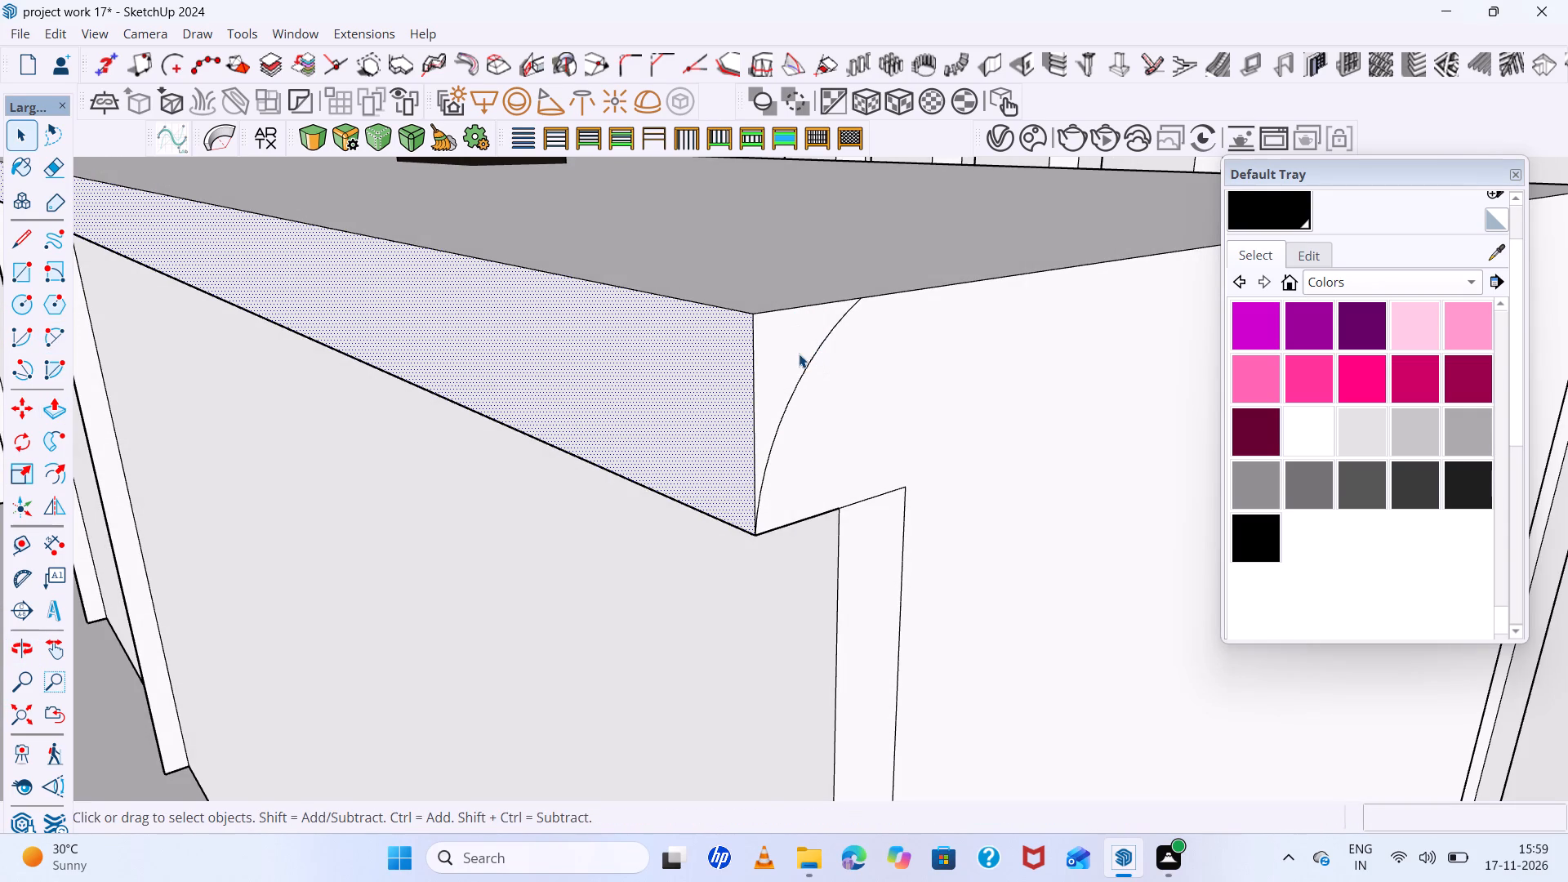
click(794, 349)
key(p)
click(794, 349)
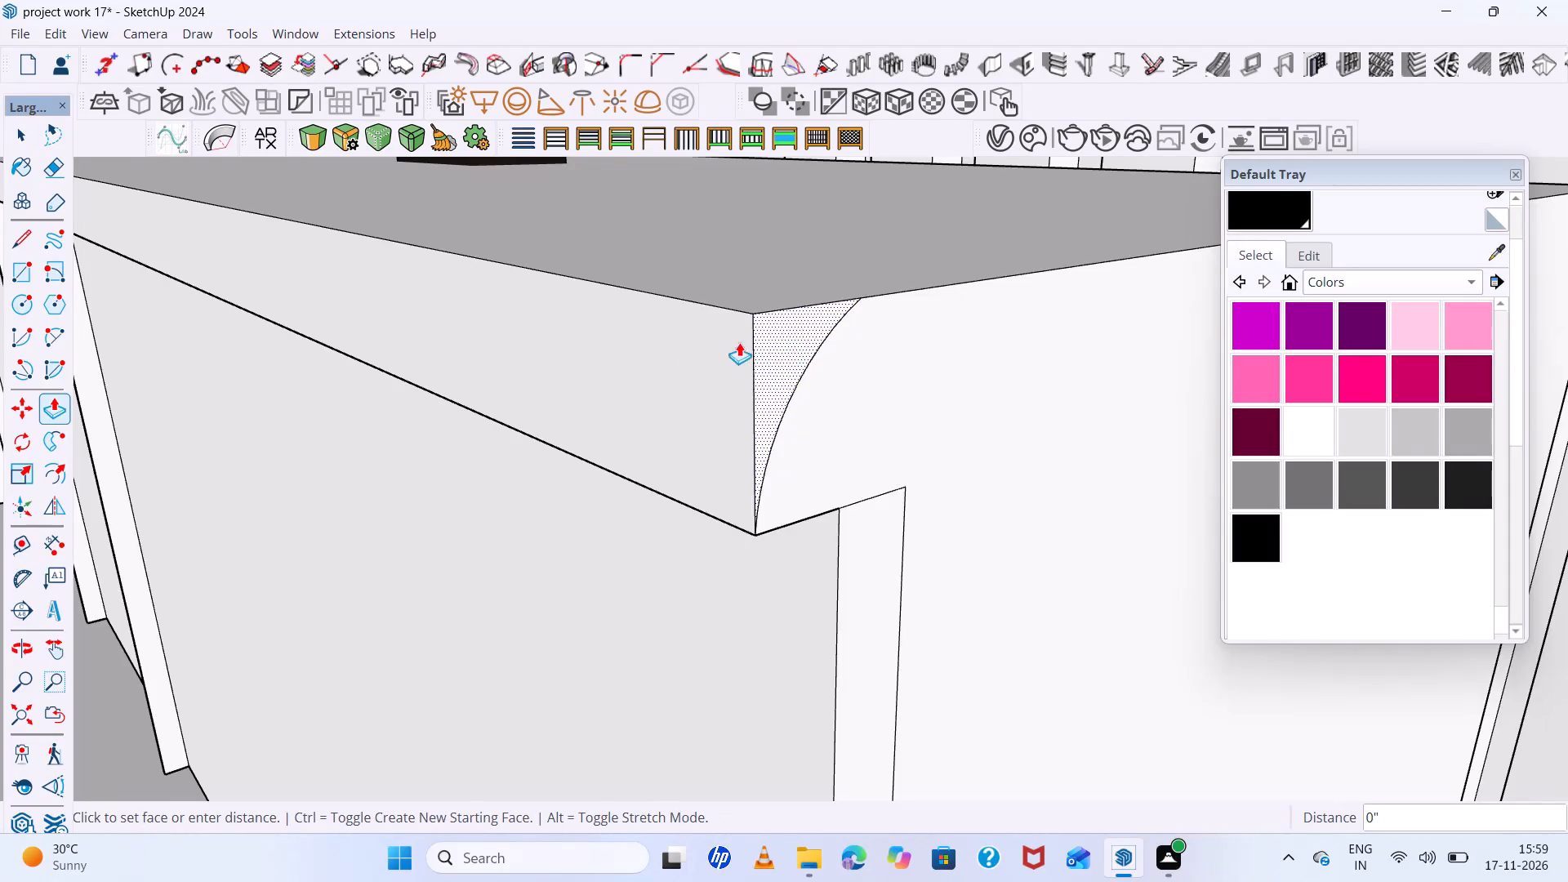
scroll(671, 332, down, 7)
scroll(514, 303, down, 6)
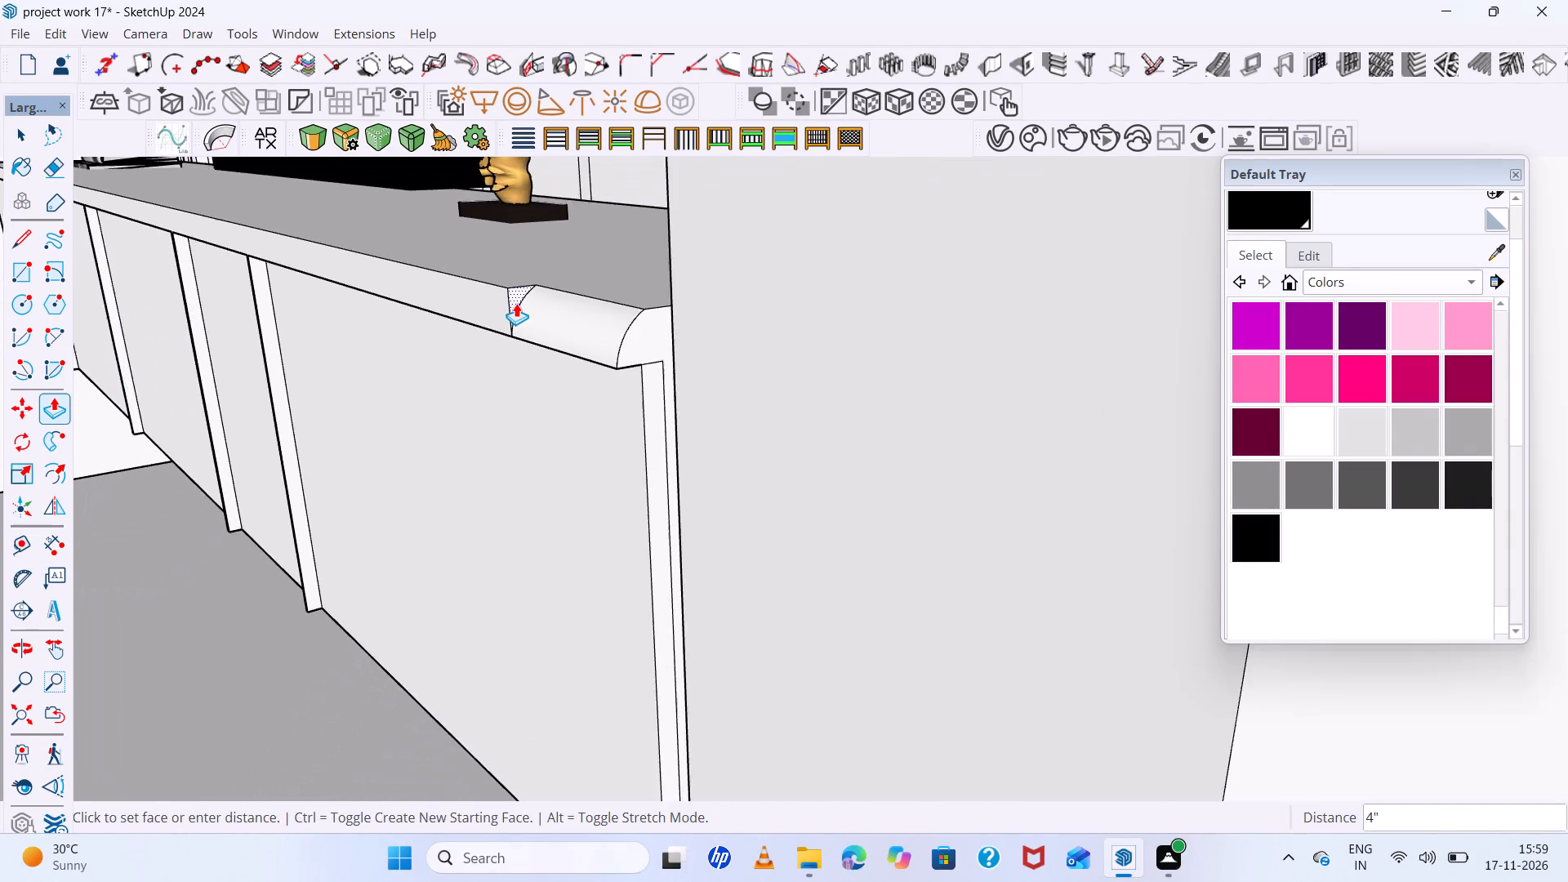
middle_drag(521, 304, 648, 327)
scroll(430, 301, down, 16)
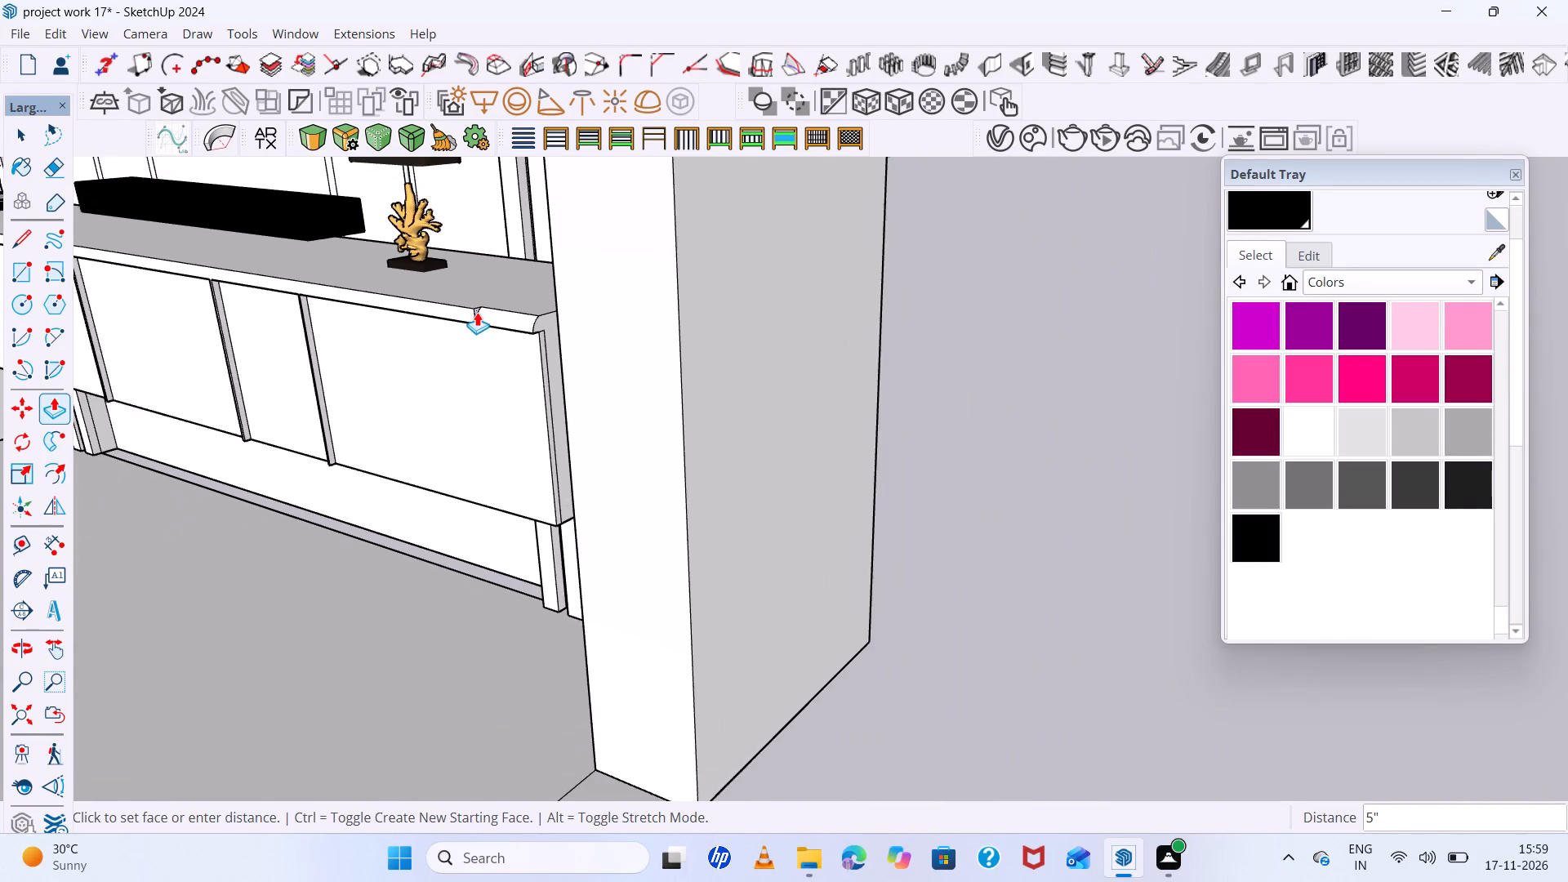
scroll(477, 312, down, 3)
scroll(424, 301, up, 13)
scroll(441, 304, down, 9)
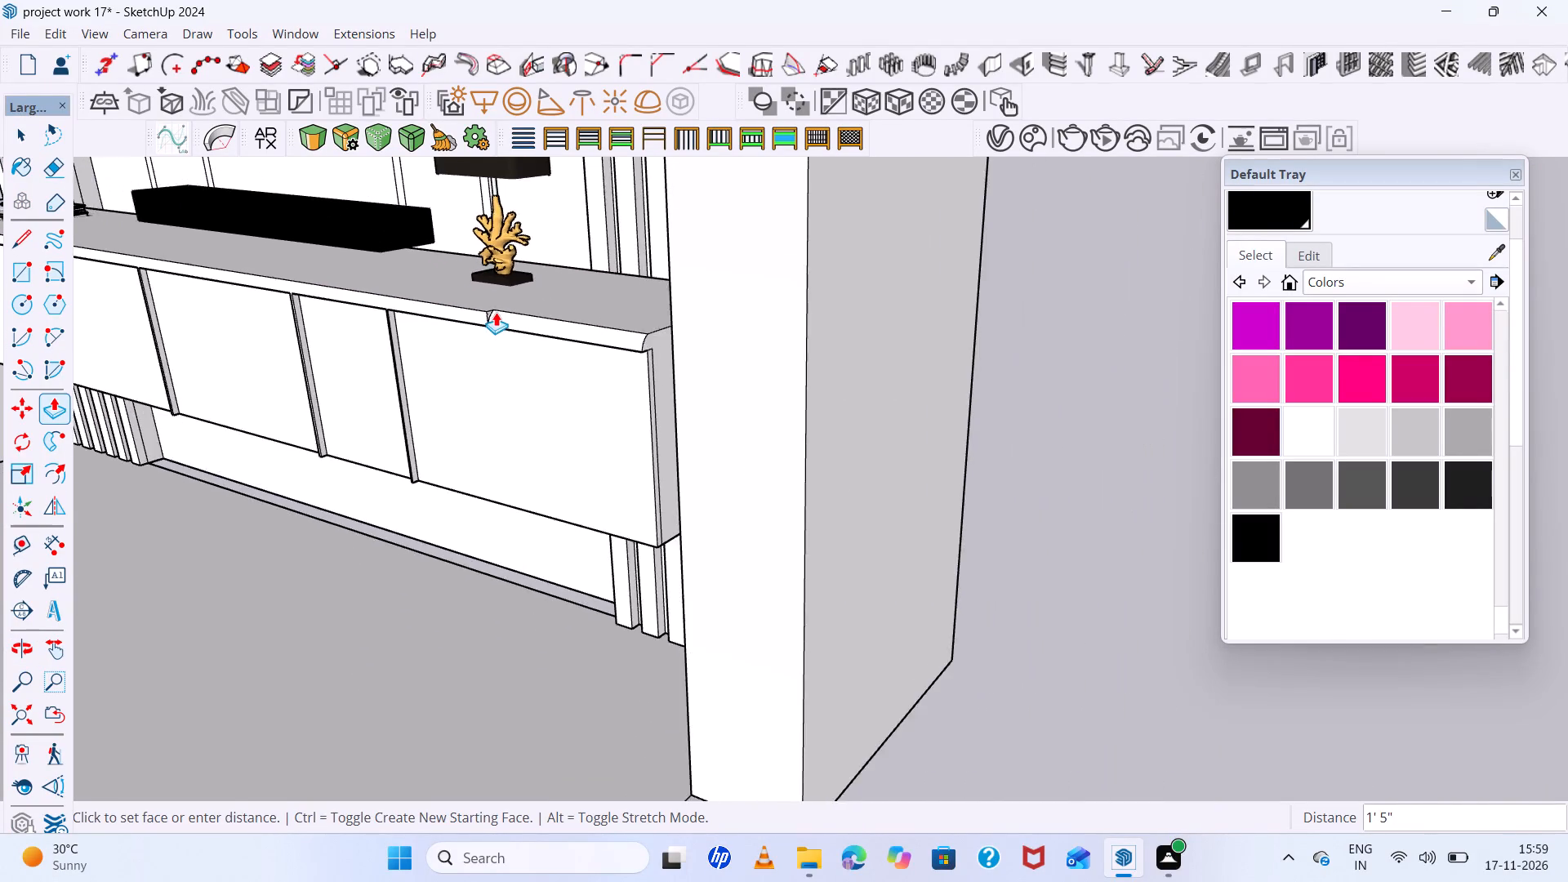
scroll(496, 312, down, 8)
scroll(441, 293, up, 7)
scroll(298, 282, up, 6)
scroll(168, 263, up, 6)
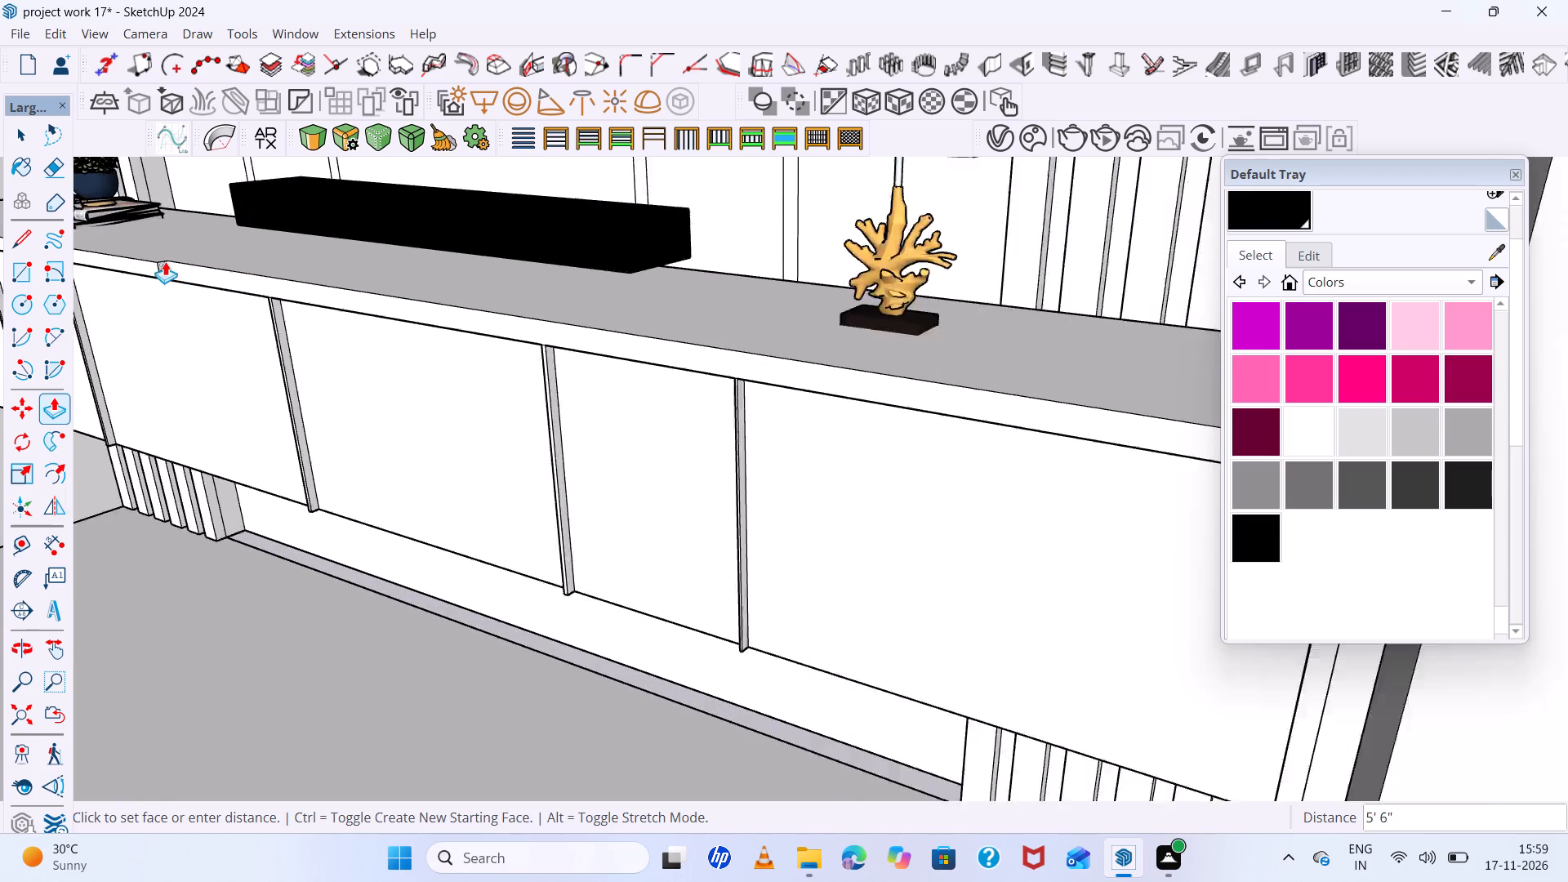
scroll(270, 270, down, 11)
middle_drag(271, 271, 212, 306)
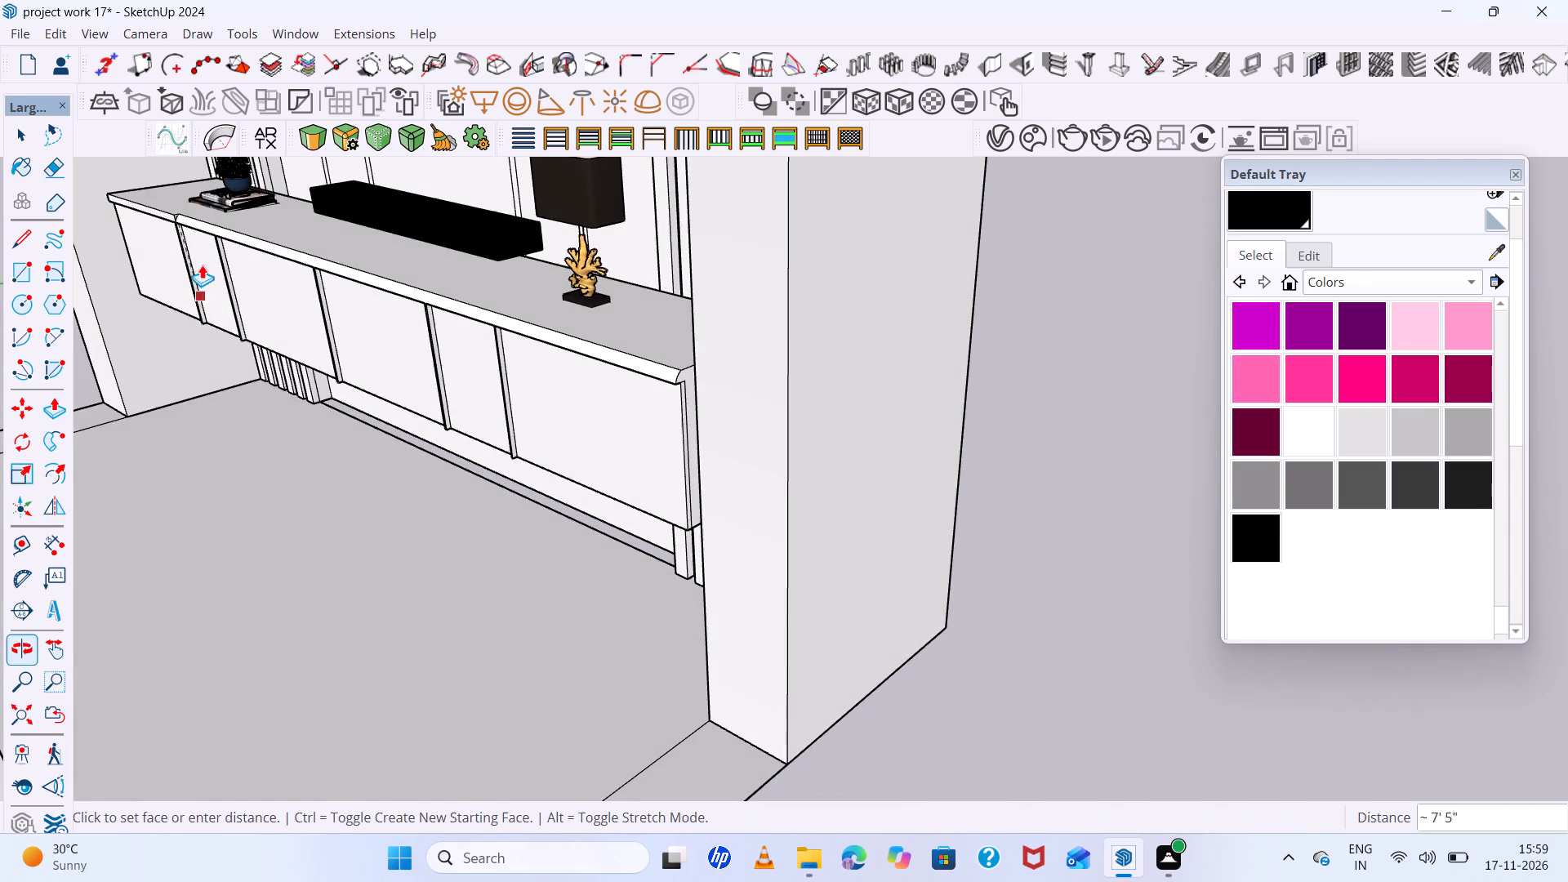
scroll(185, 248, up, 7)
scroll(103, 211, up, 5)
scroll(217, 236, down, 5)
scroll(141, 189, up, 5)
click(89, 180)
Examine the rounded front edge of the console top at the lamp-end corner.
scroll(171, 206, up, 1)
scroll(207, 226, down, 20)
scroll(207, 226, down, 3)
middle_drag(491, 304, 851, 362)
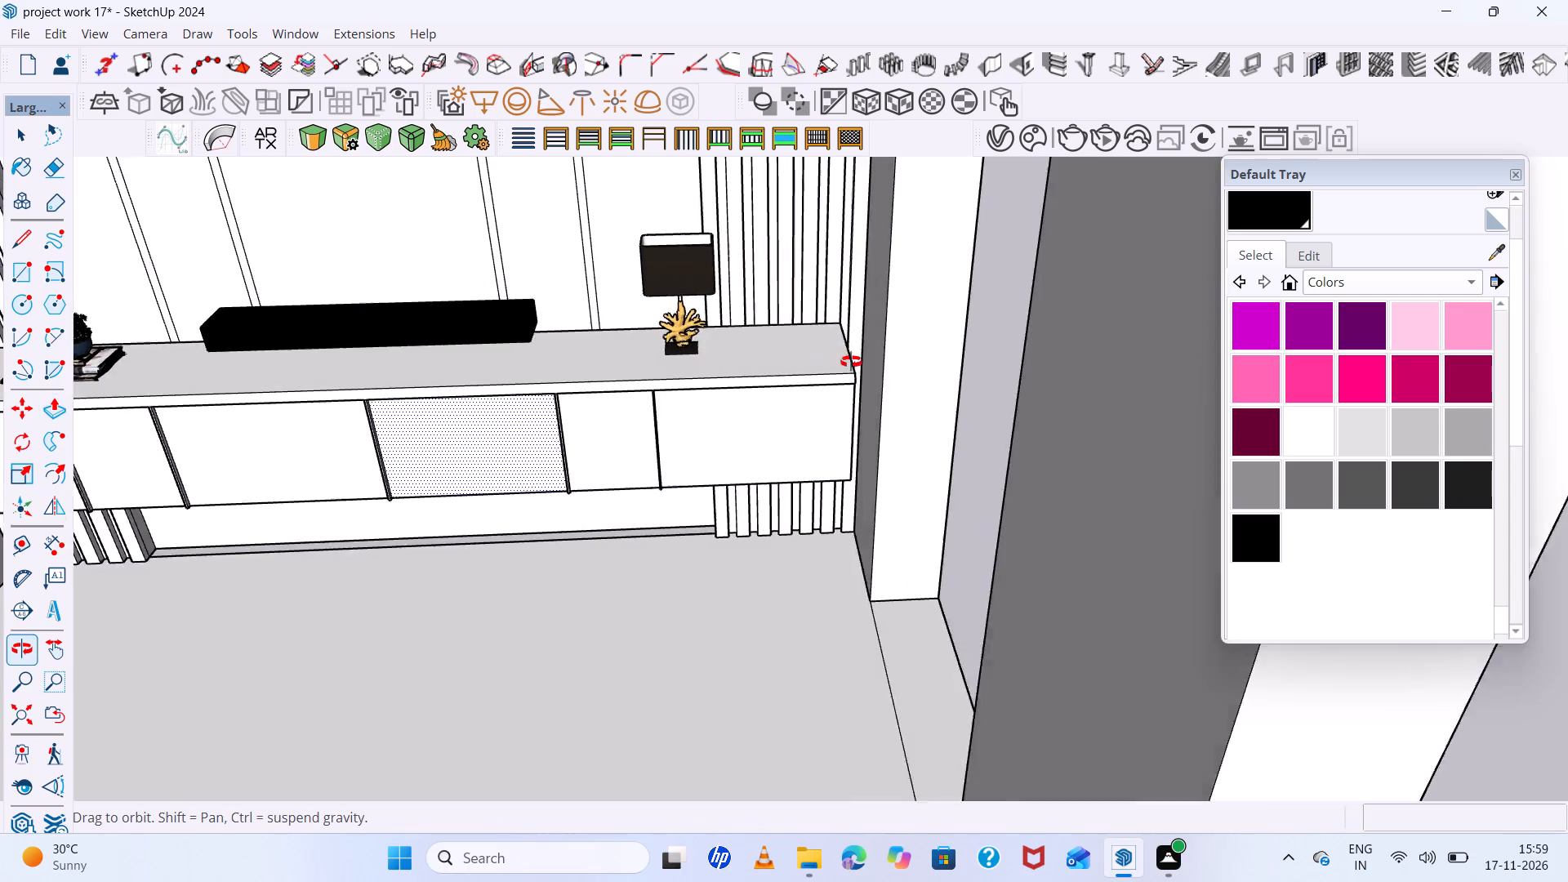
middle_drag(851, 362, 862, 446)
scroll(889, 405, up, 12)
middle_drag(884, 448, 691, 343)
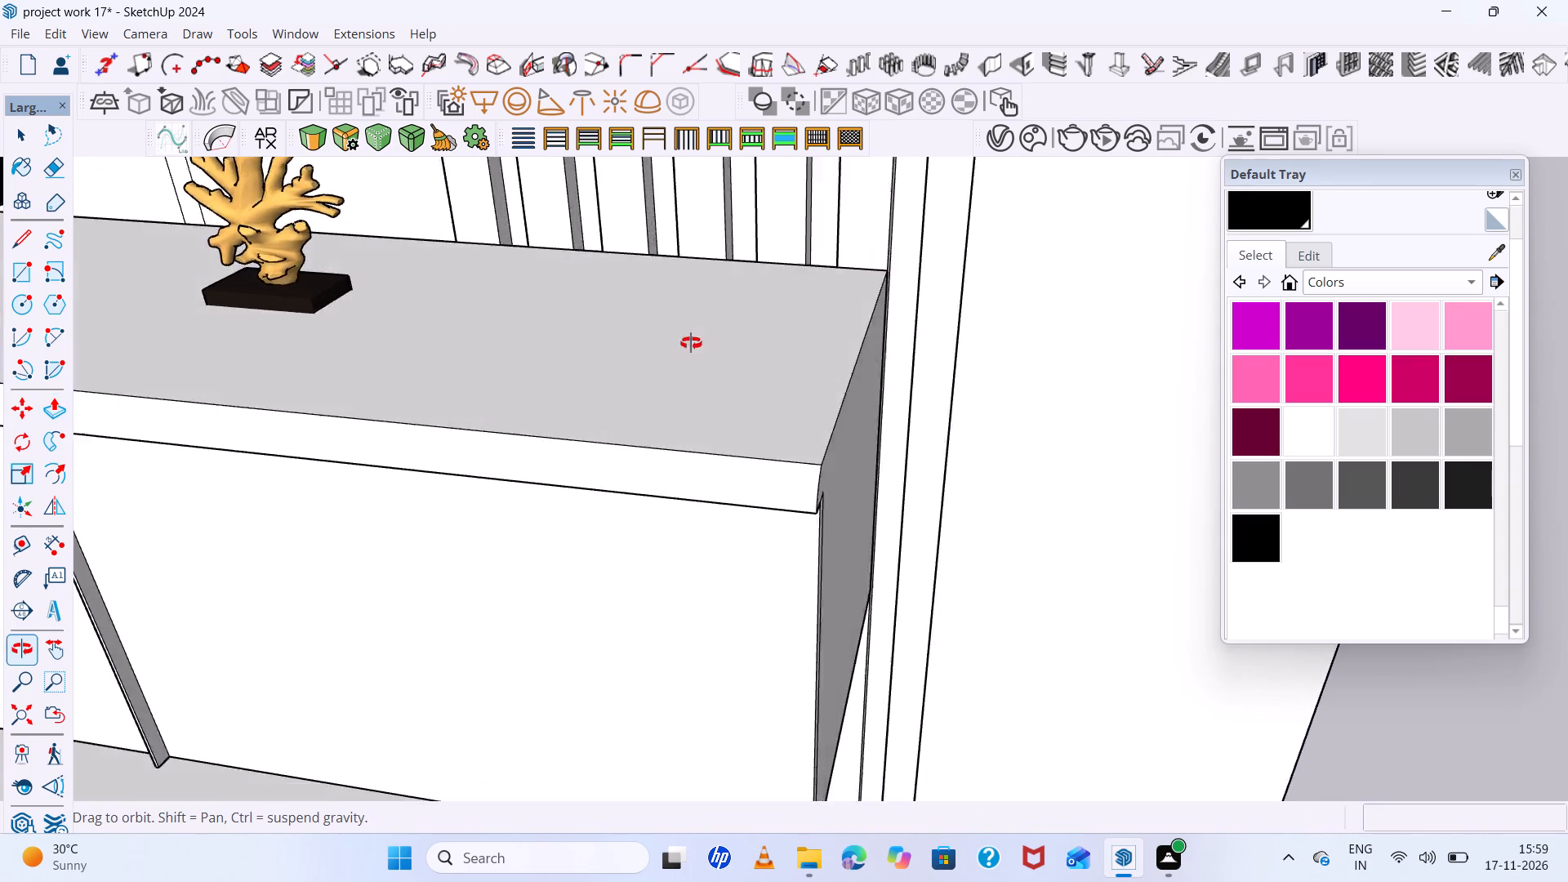
middle_drag(691, 343, 1033, 345)
scroll(914, 457, up, 7)
scroll(911, 465, down, 8)
middle_drag(907, 454, 894, 436)
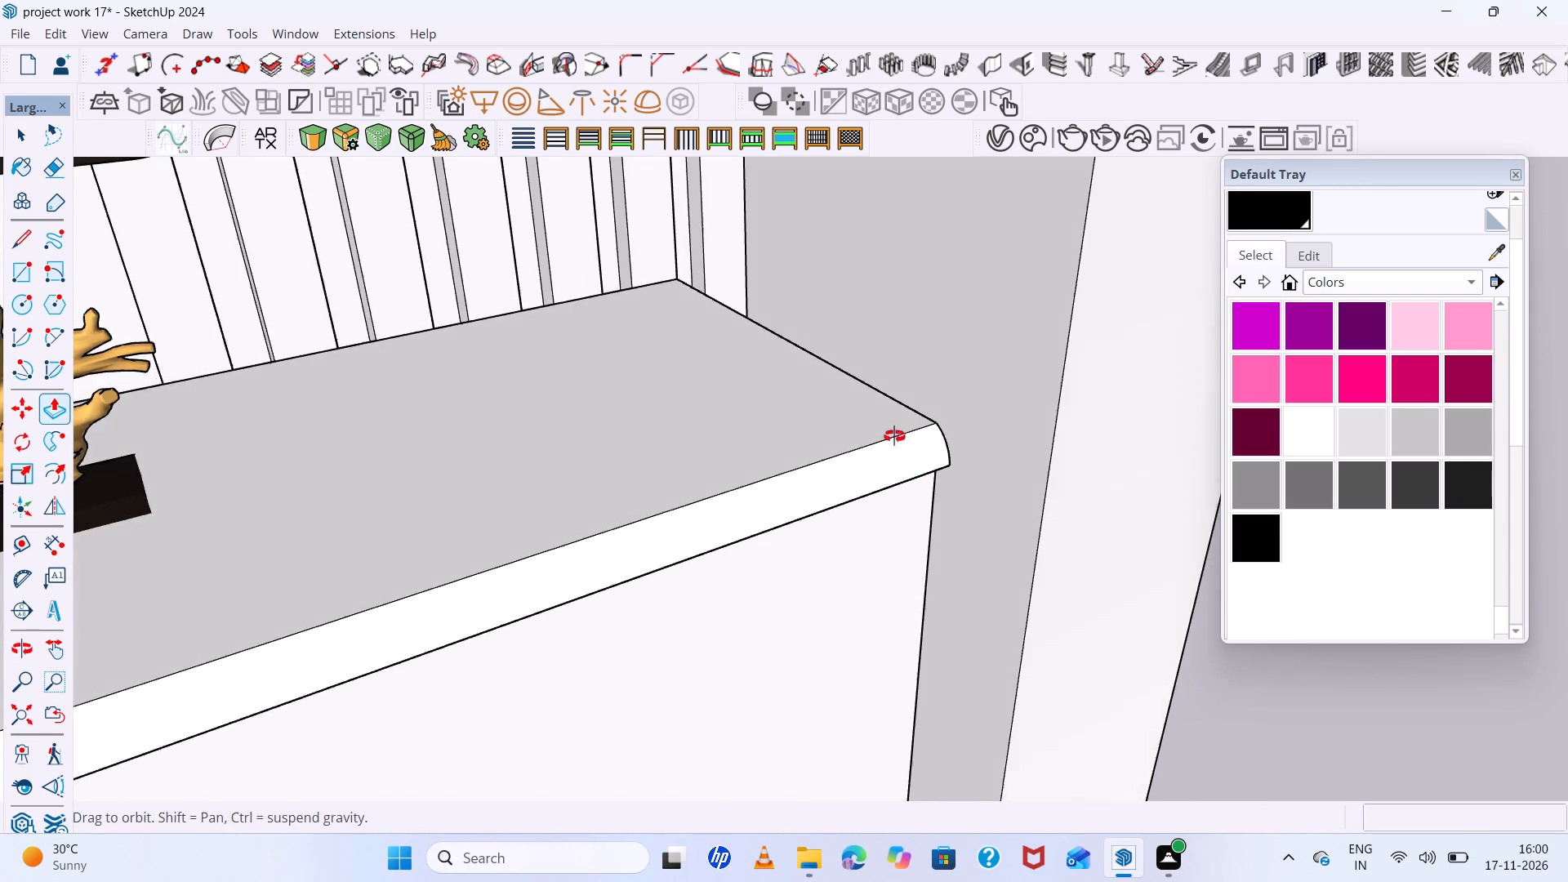
middle_drag(894, 436, 887, 423)
key(space)
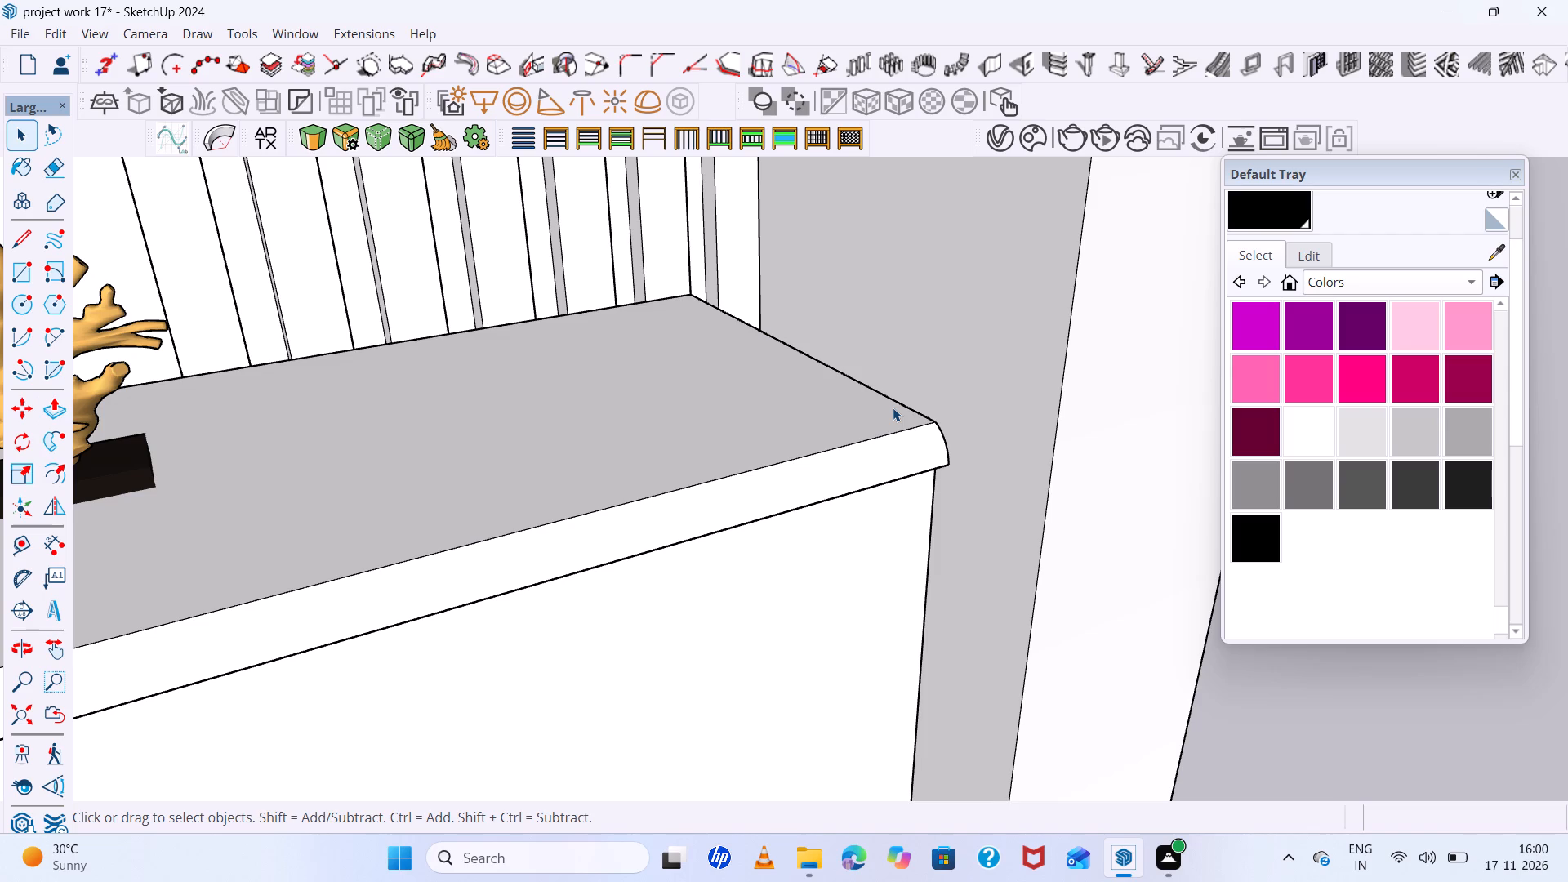
Move the table lamp straight up along the vertical axis so its base sits on the thickened console top.
scroll(893, 408, down, 4)
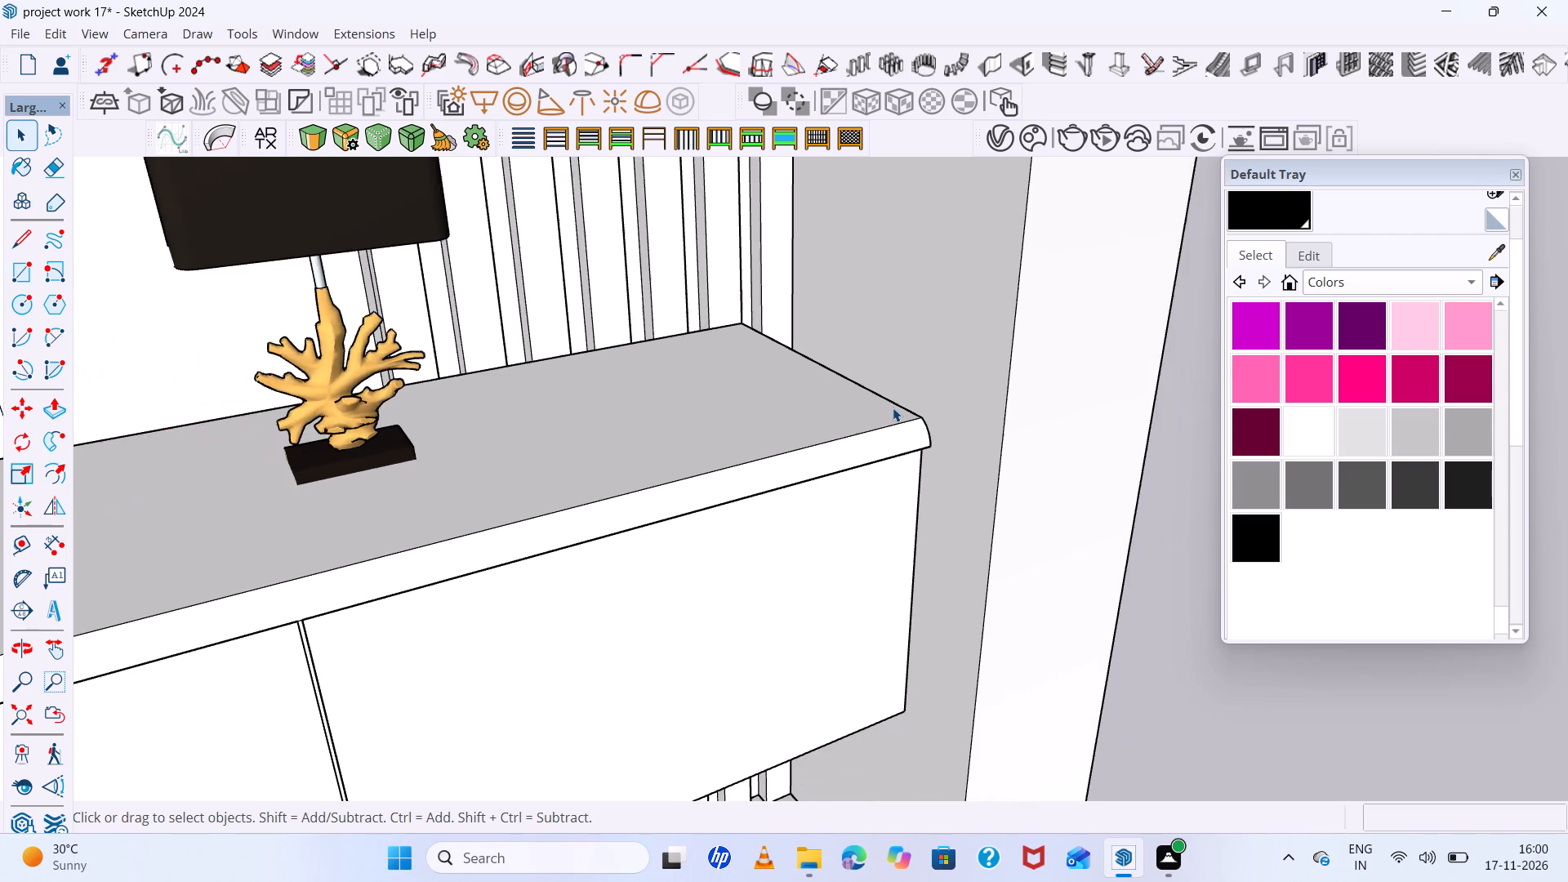
scroll(893, 406, down, 12)
scroll(795, 385, up, 4)
middle_drag(761, 374, 598, 354)
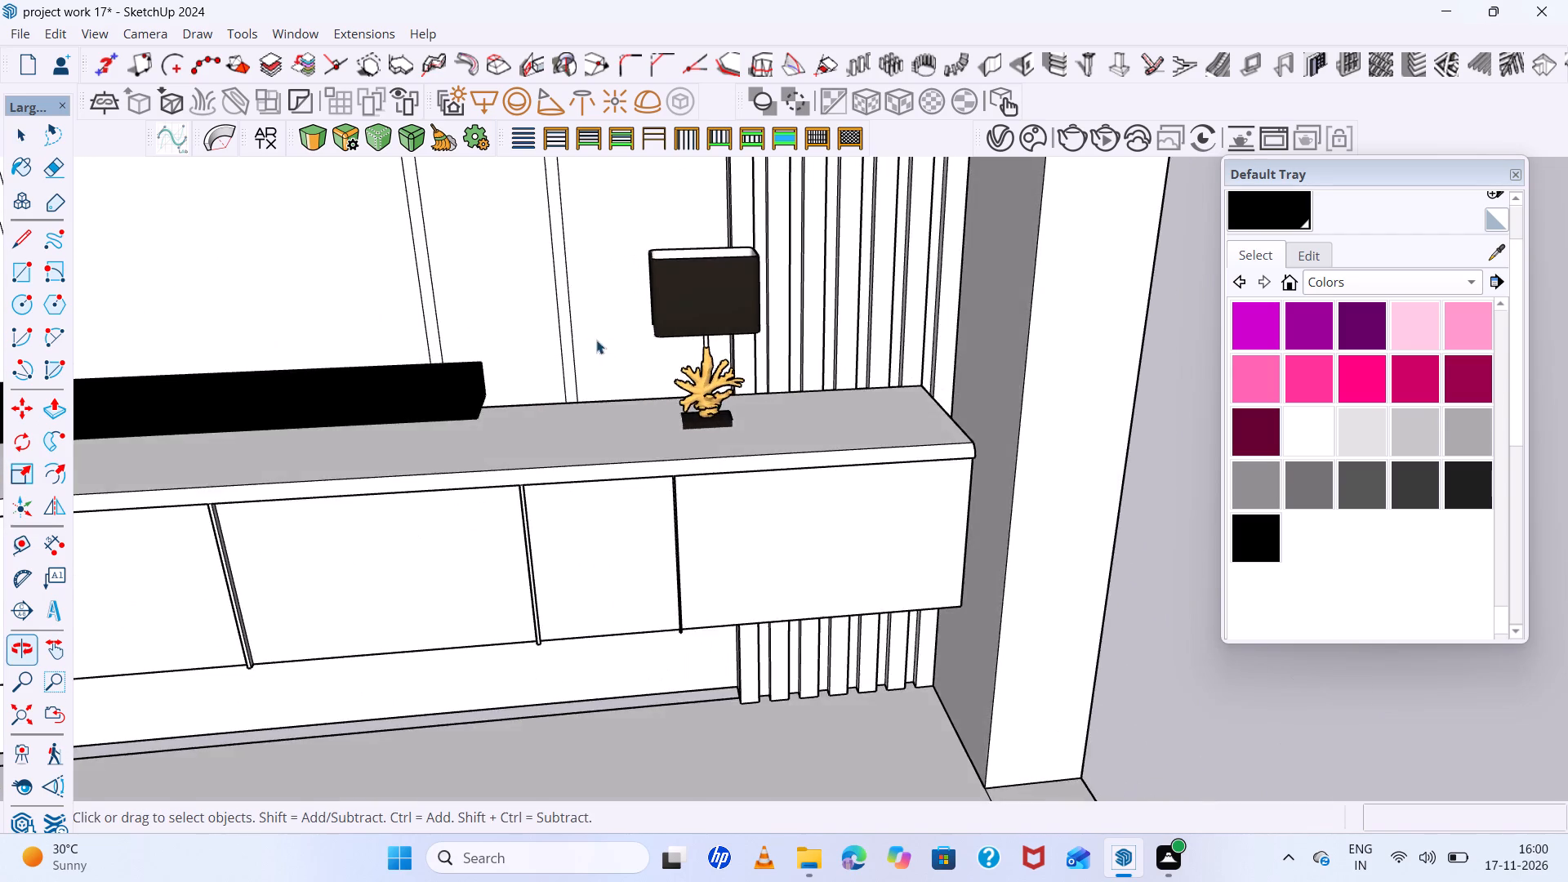
scroll(683, 330, up, 5)
click(731, 385)
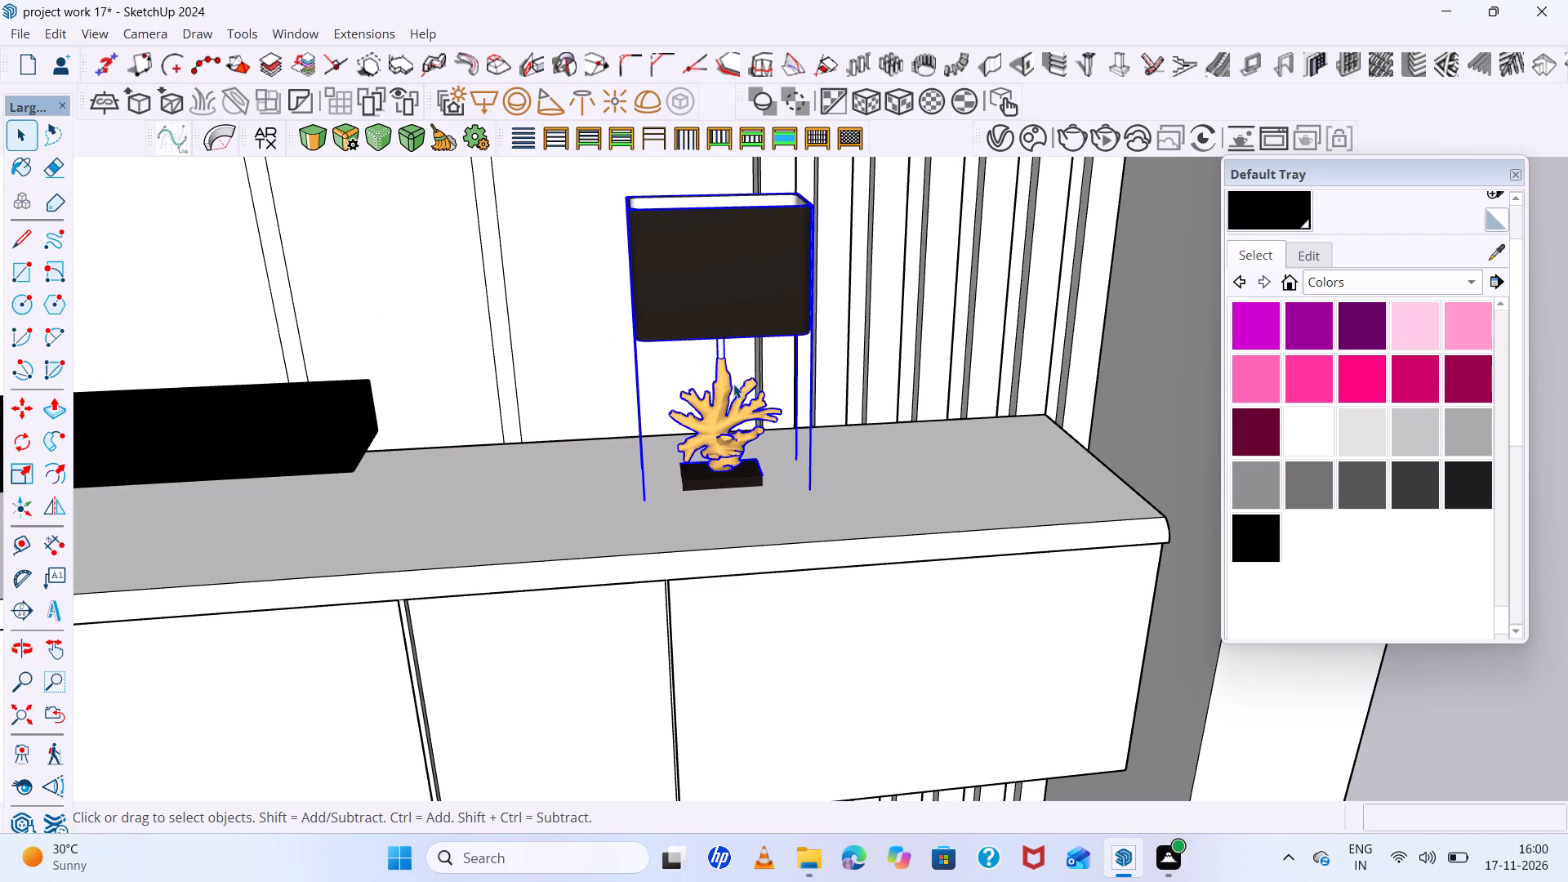
key(m)
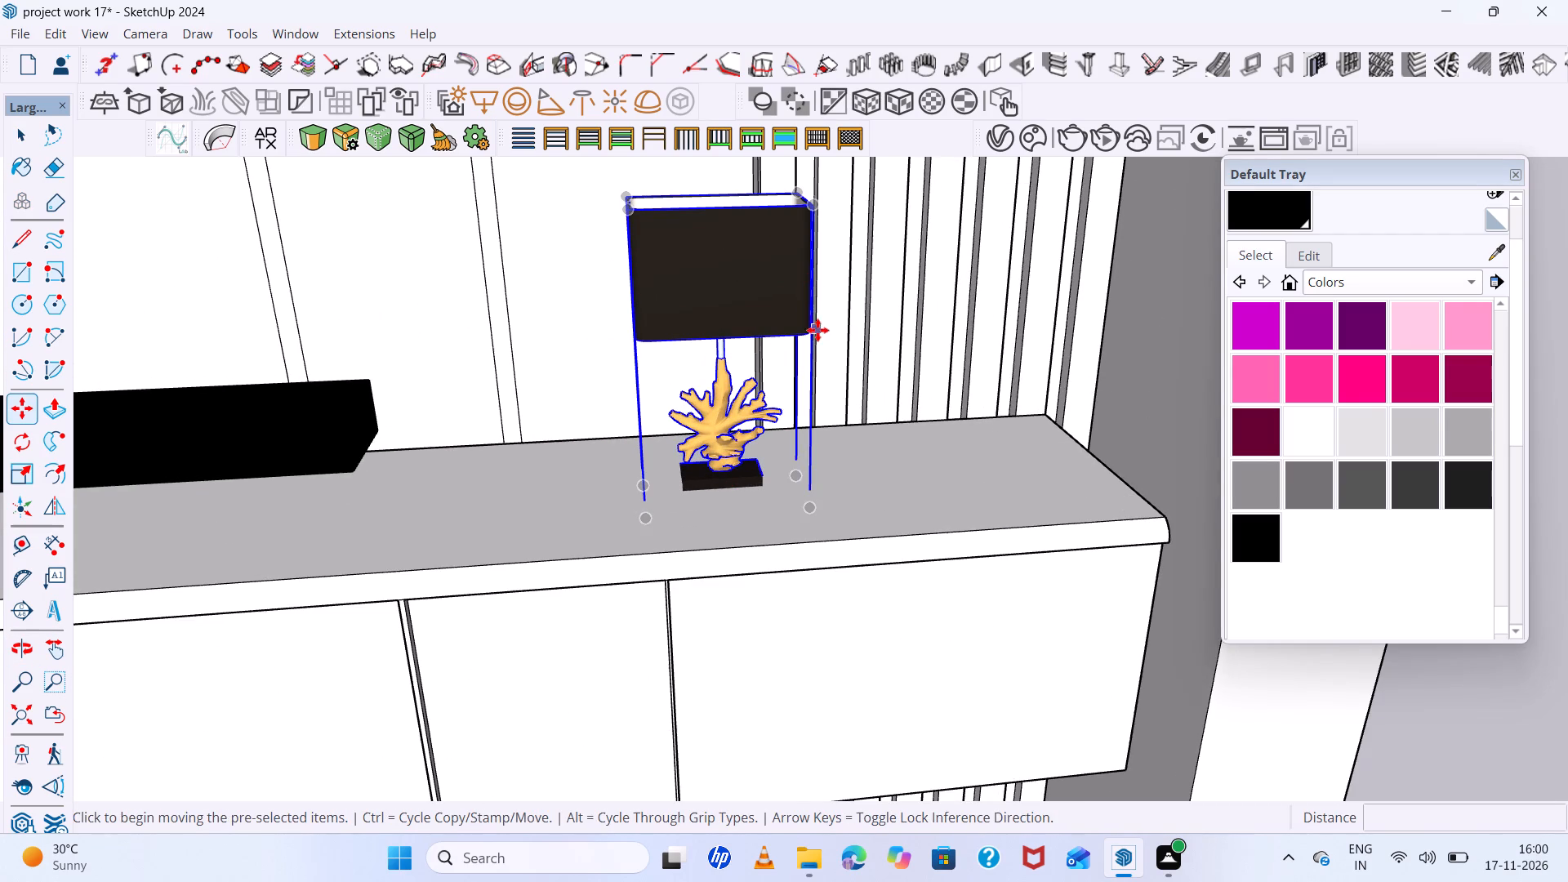
click(811, 331)
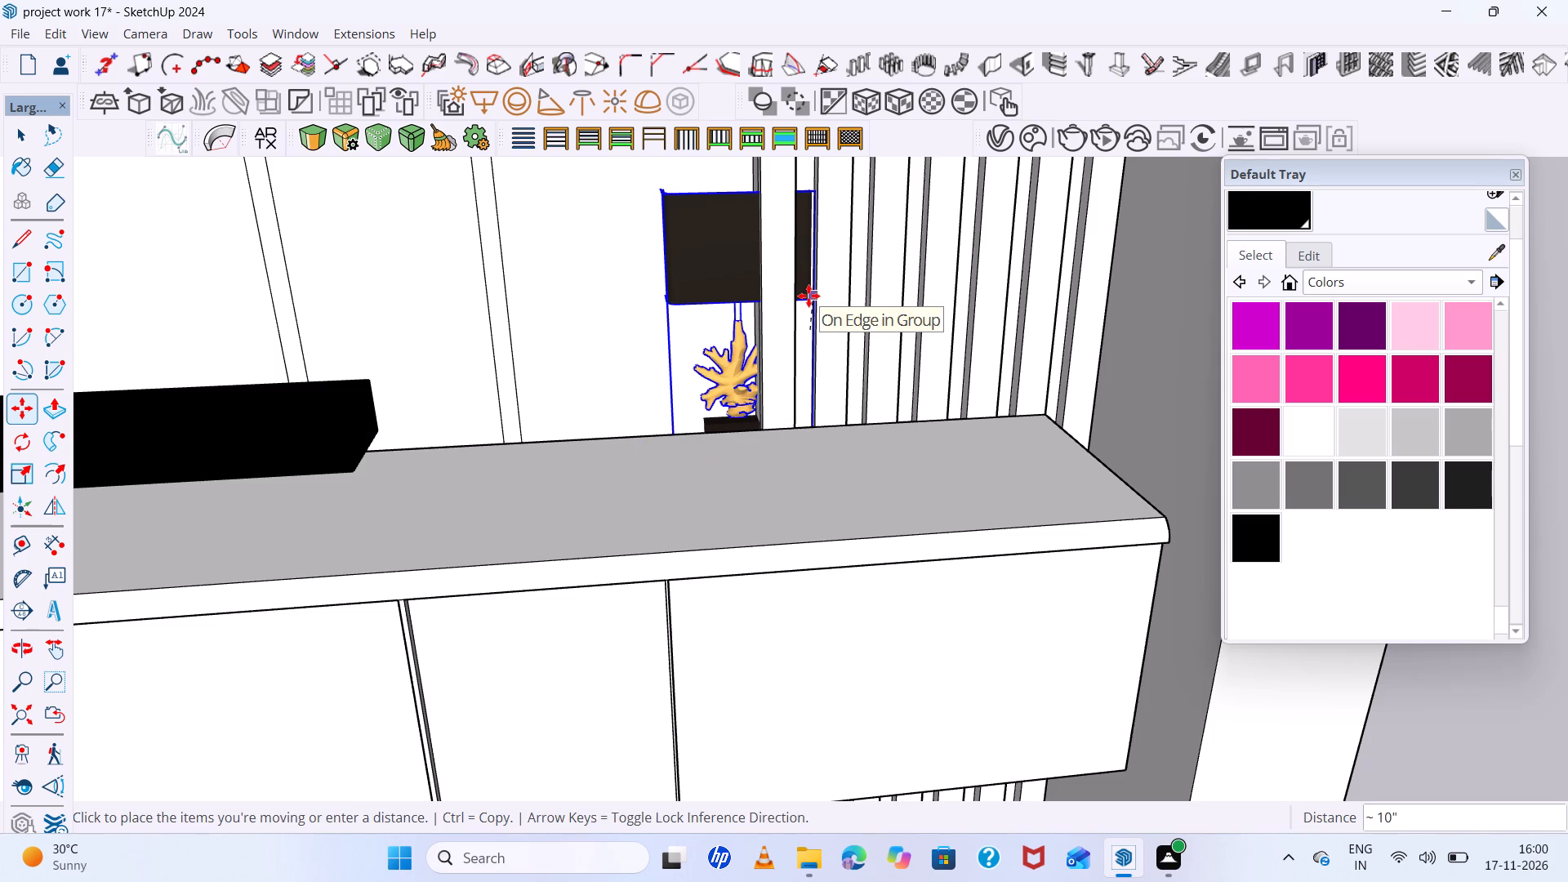
key(Up)
click(808, 278)
scroll(808, 418, down, 5)
middle_drag(811, 426, 810, 429)
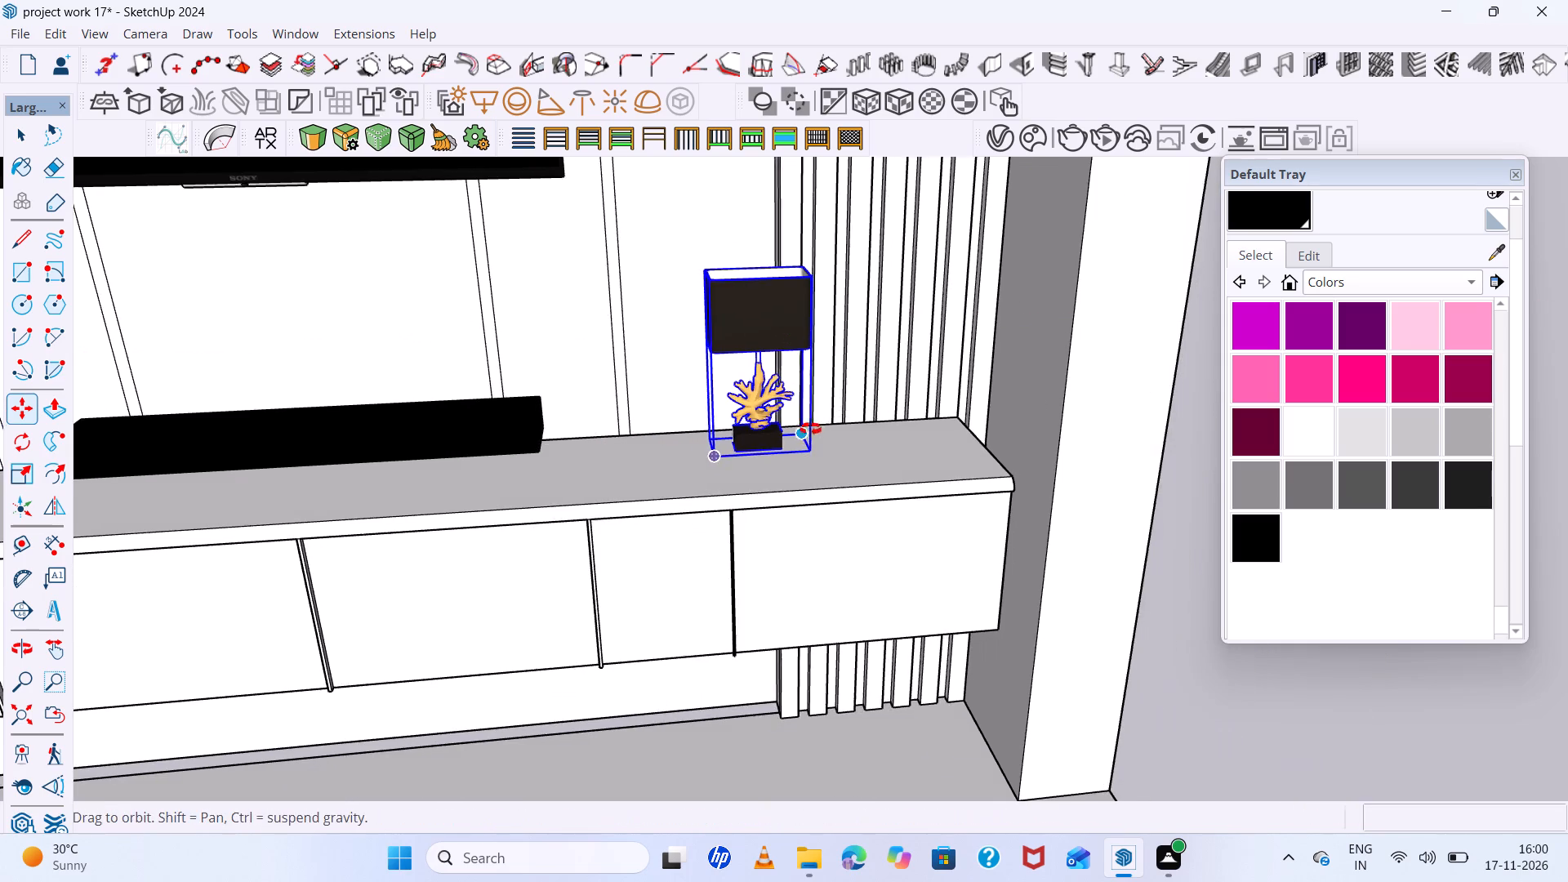
middle_drag(810, 429, 785, 444)
key(space)
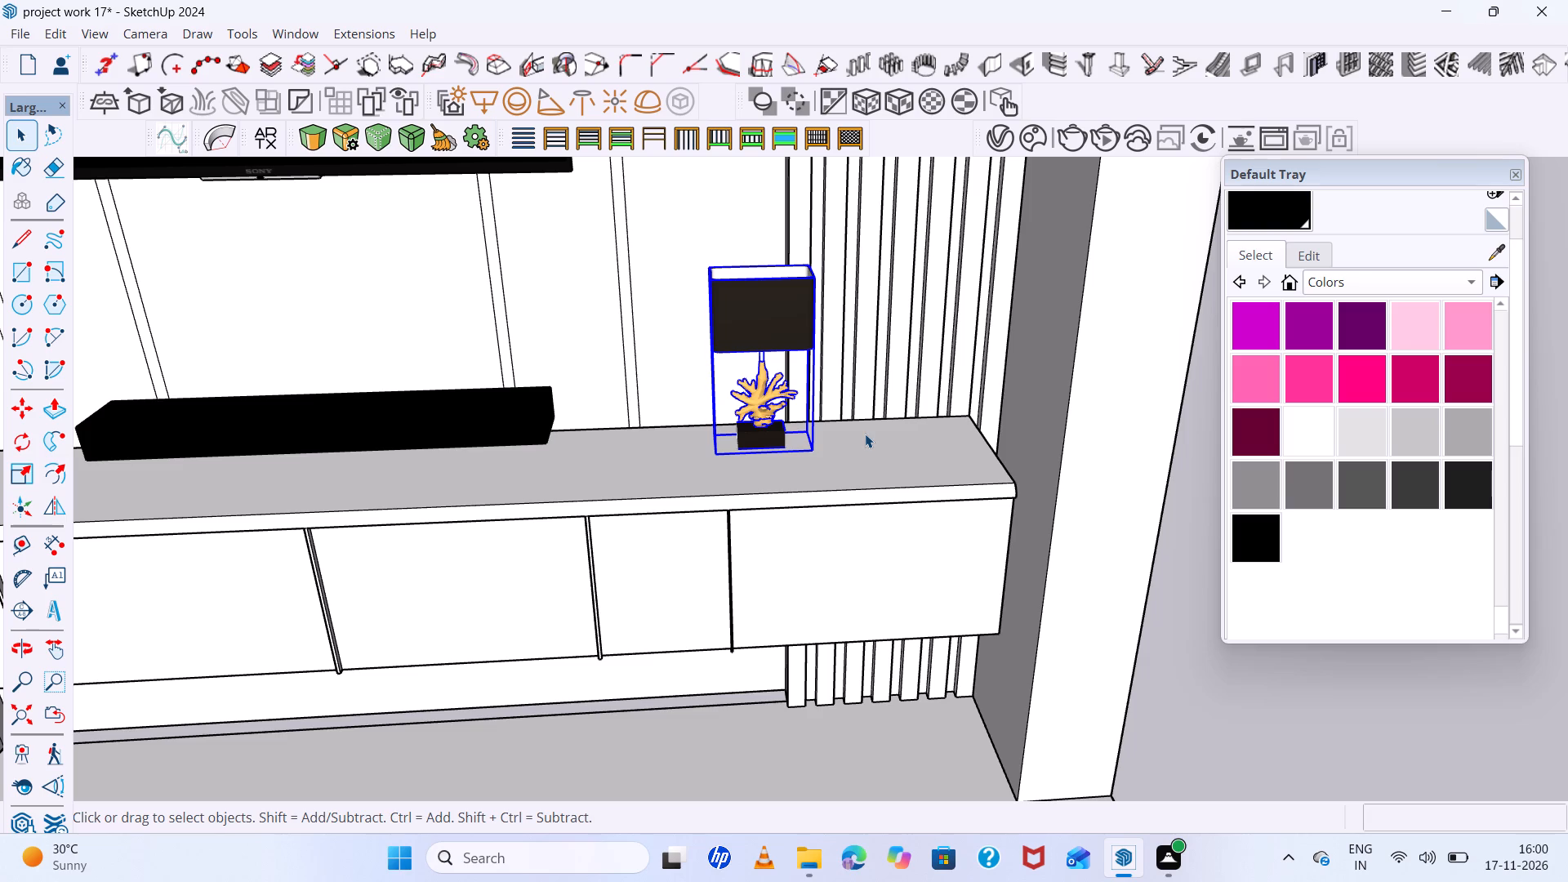
scroll(865, 434, down, 6)
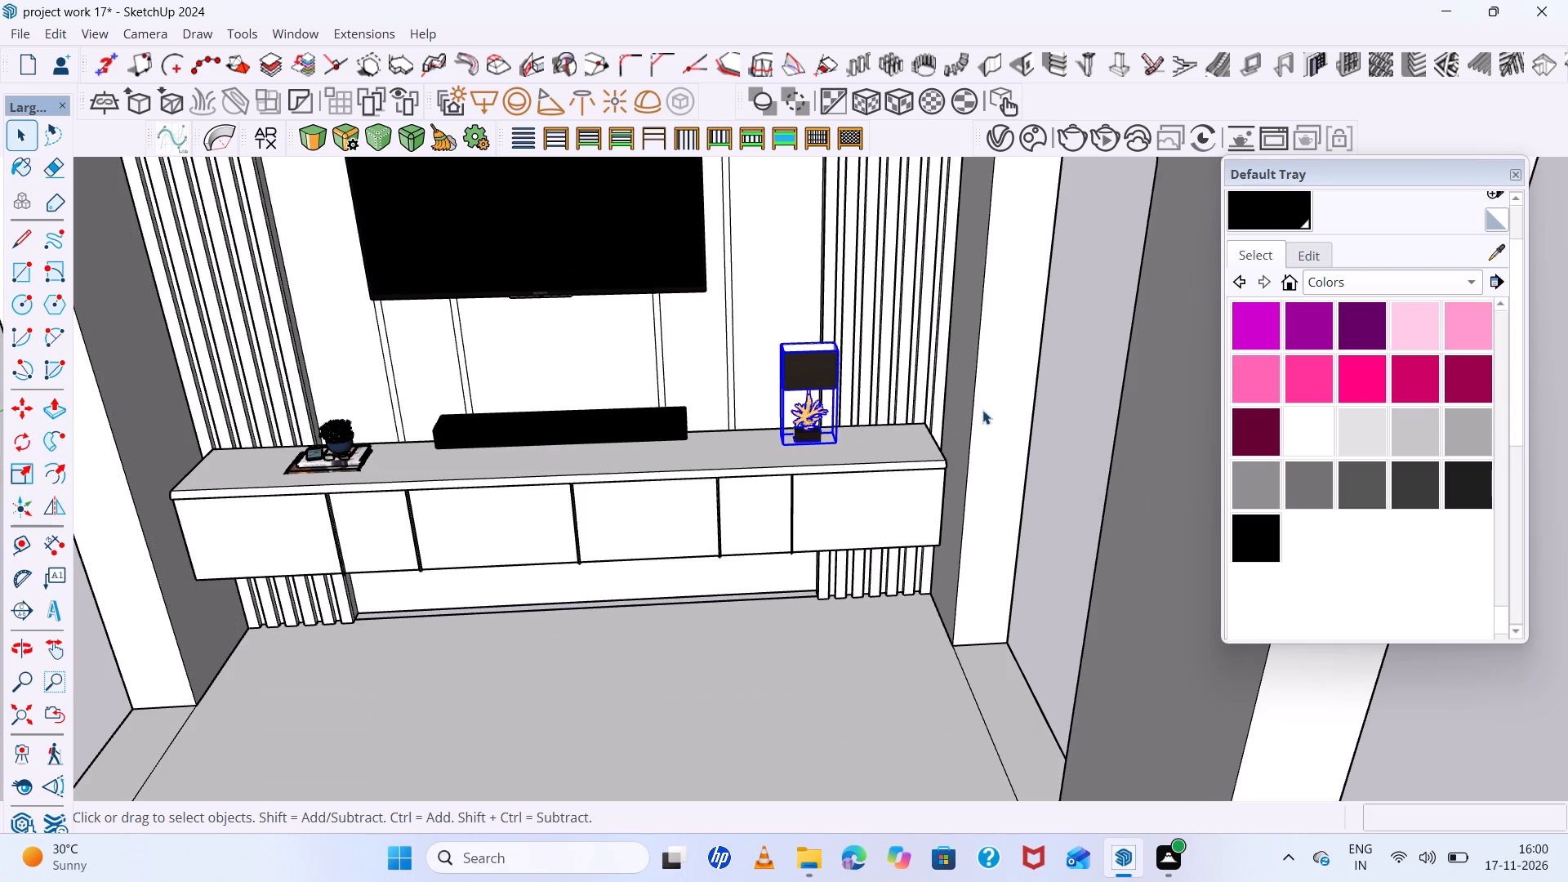
click(1043, 412)
Examine the decor on the console top and compare the TV wall with the reference picture.
scroll(448, 433, up, 6)
scroll(257, 471, up, 6)
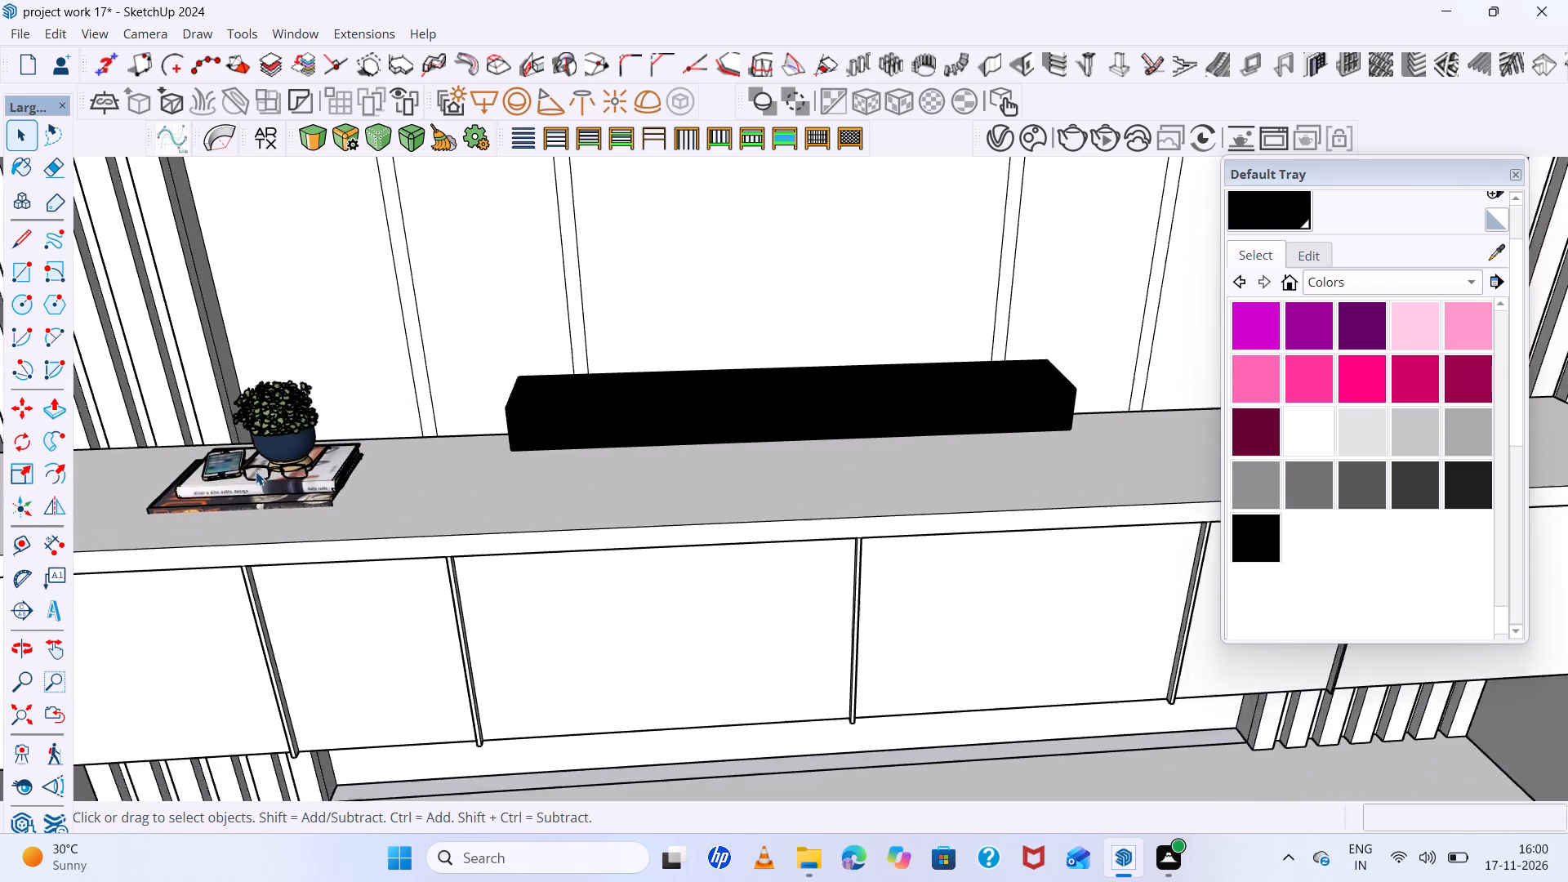
scroll(302, 463, down, 5)
middle_drag(302, 463, 868, 337)
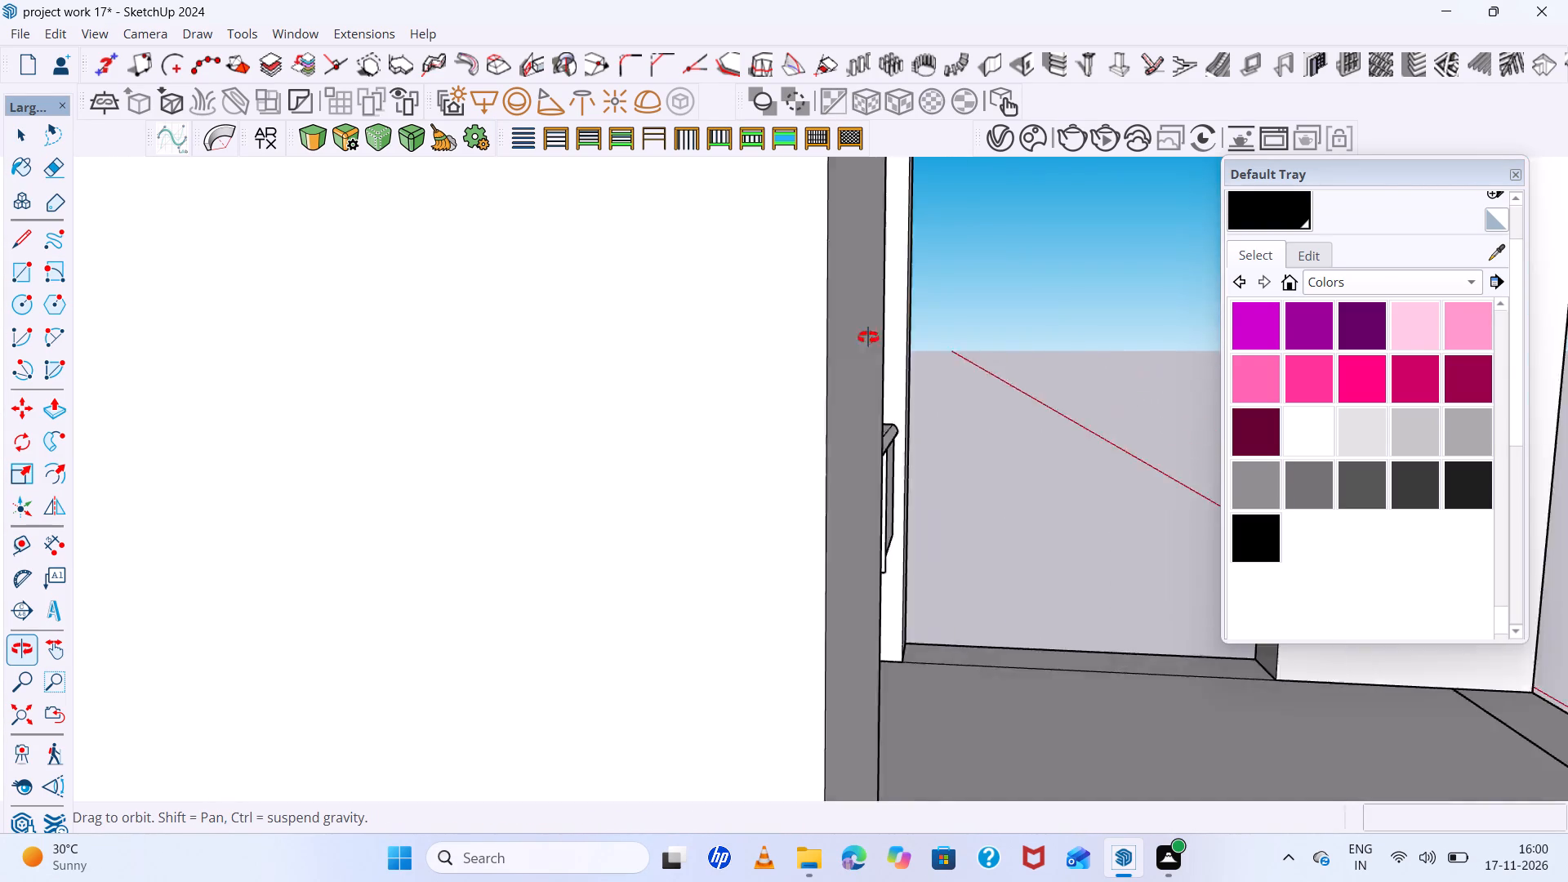
middle_drag(868, 337, 361, 374)
scroll(360, 372, down, 8)
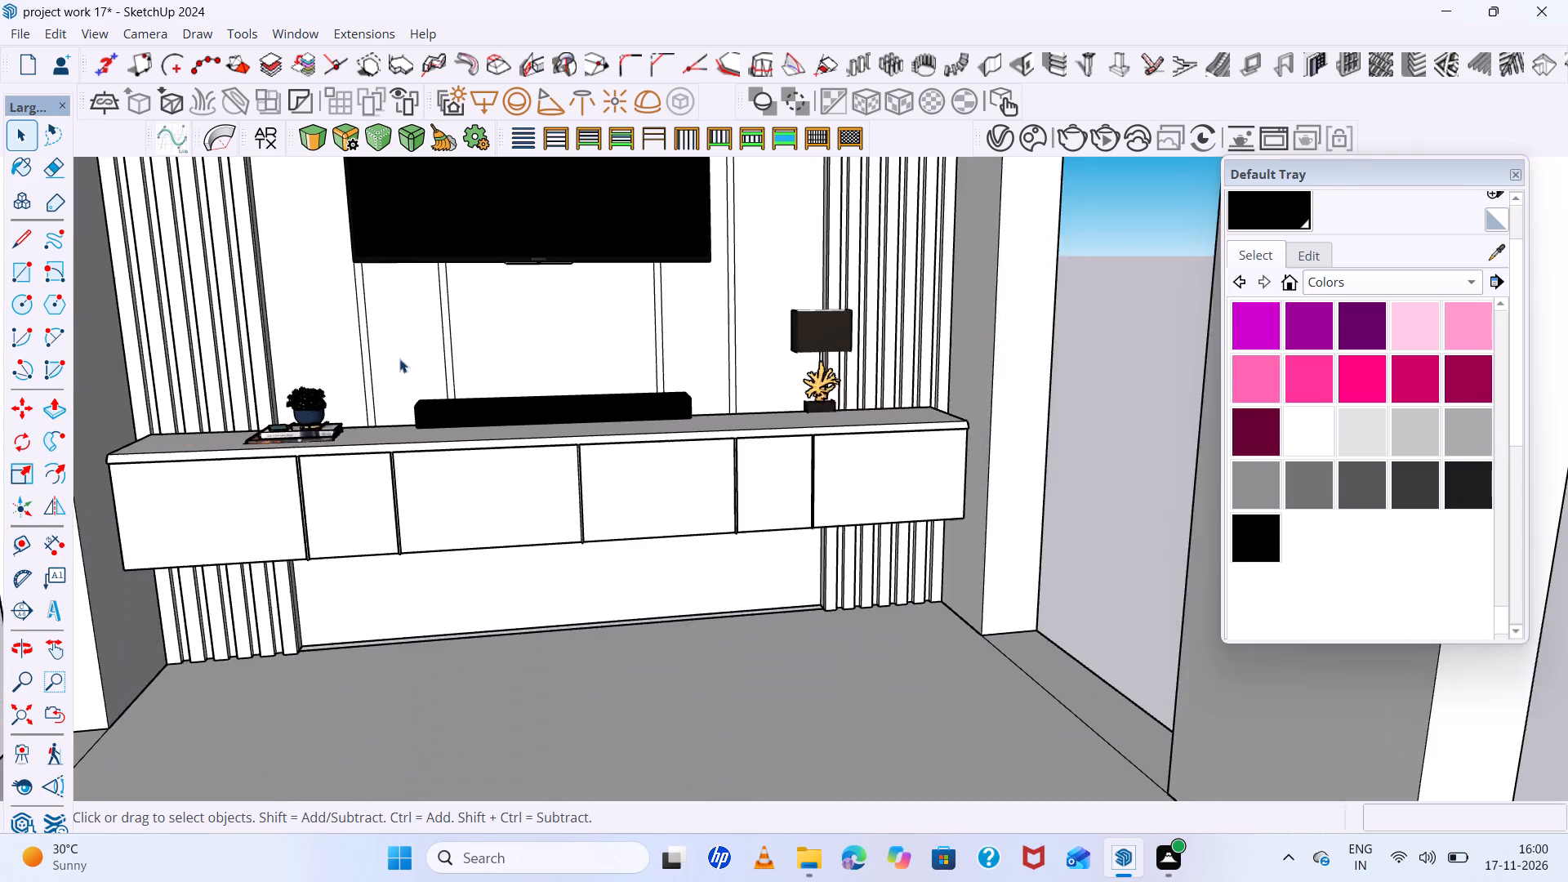
scroll(399, 359, down, 13)
middle_drag(597, 418, 351, 421)
scroll(341, 452, up, 5)
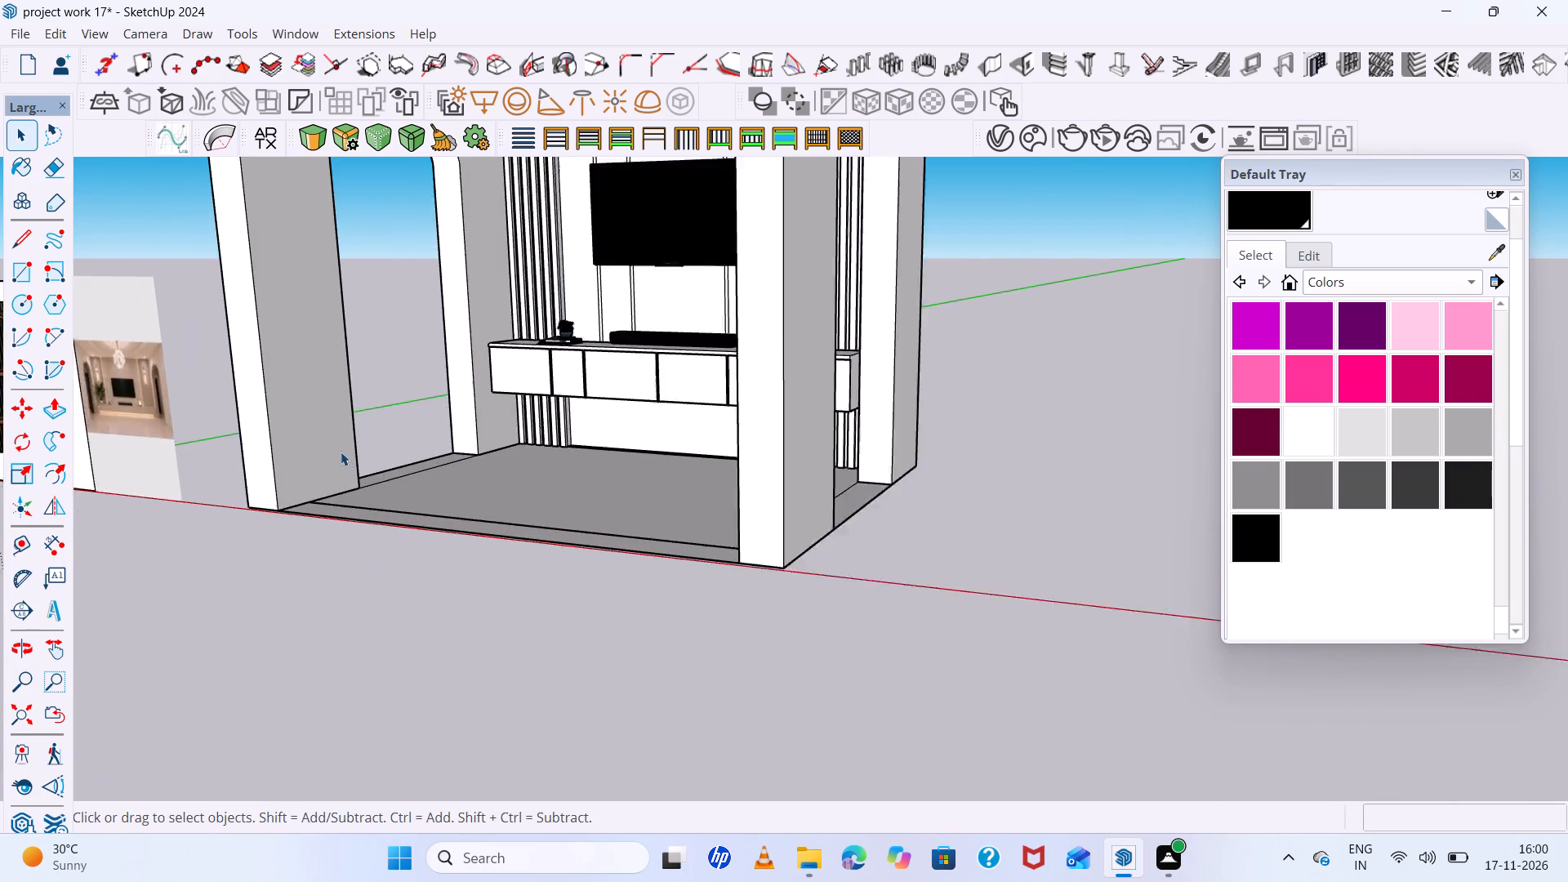
scroll(430, 463, down, 6)
scroll(184, 437, up, 11)
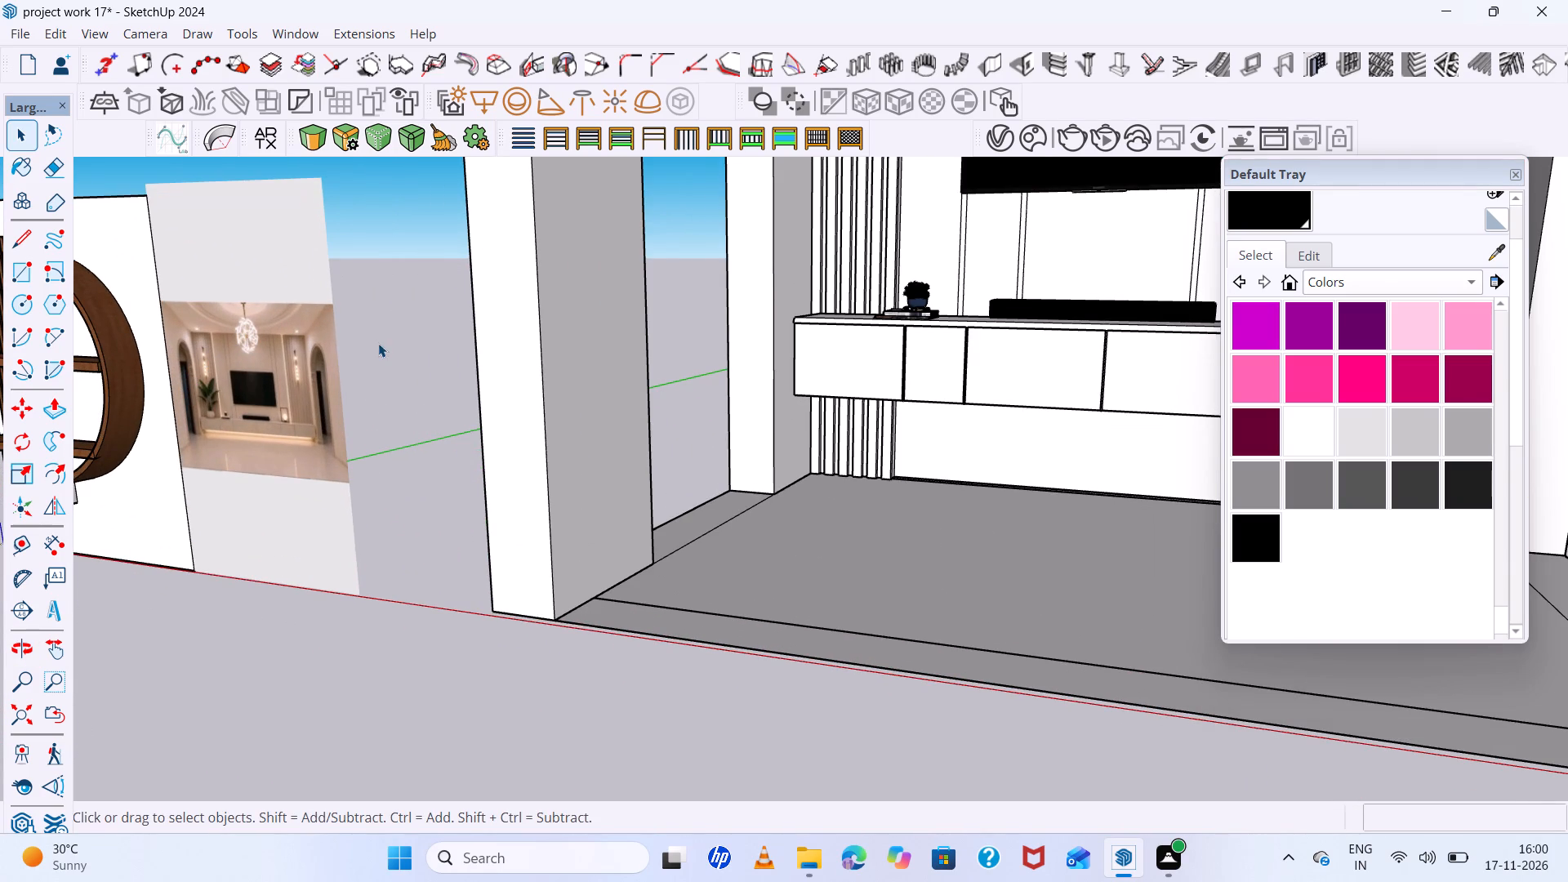
scroll(206, 443, up, 6)
scroll(177, 381, up, 12)
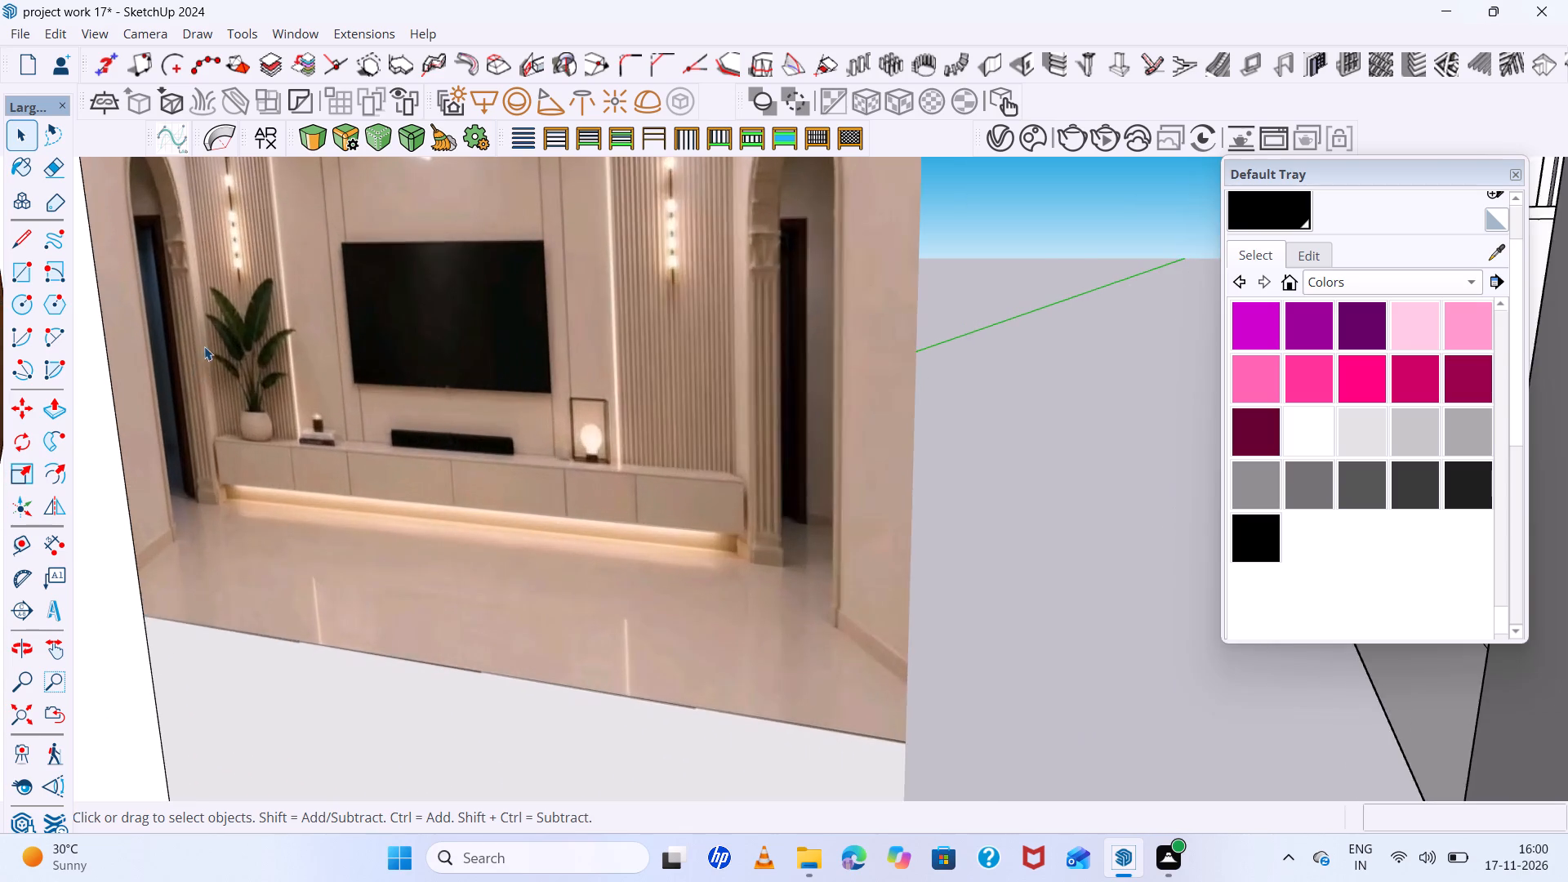
Examine the console decor and the arched side opening in the reference picture and compare them with the modelled room.
scroll(204, 346, up, 13)
scroll(176, 310, down, 4)
middle_drag(176, 314, 176, 327)
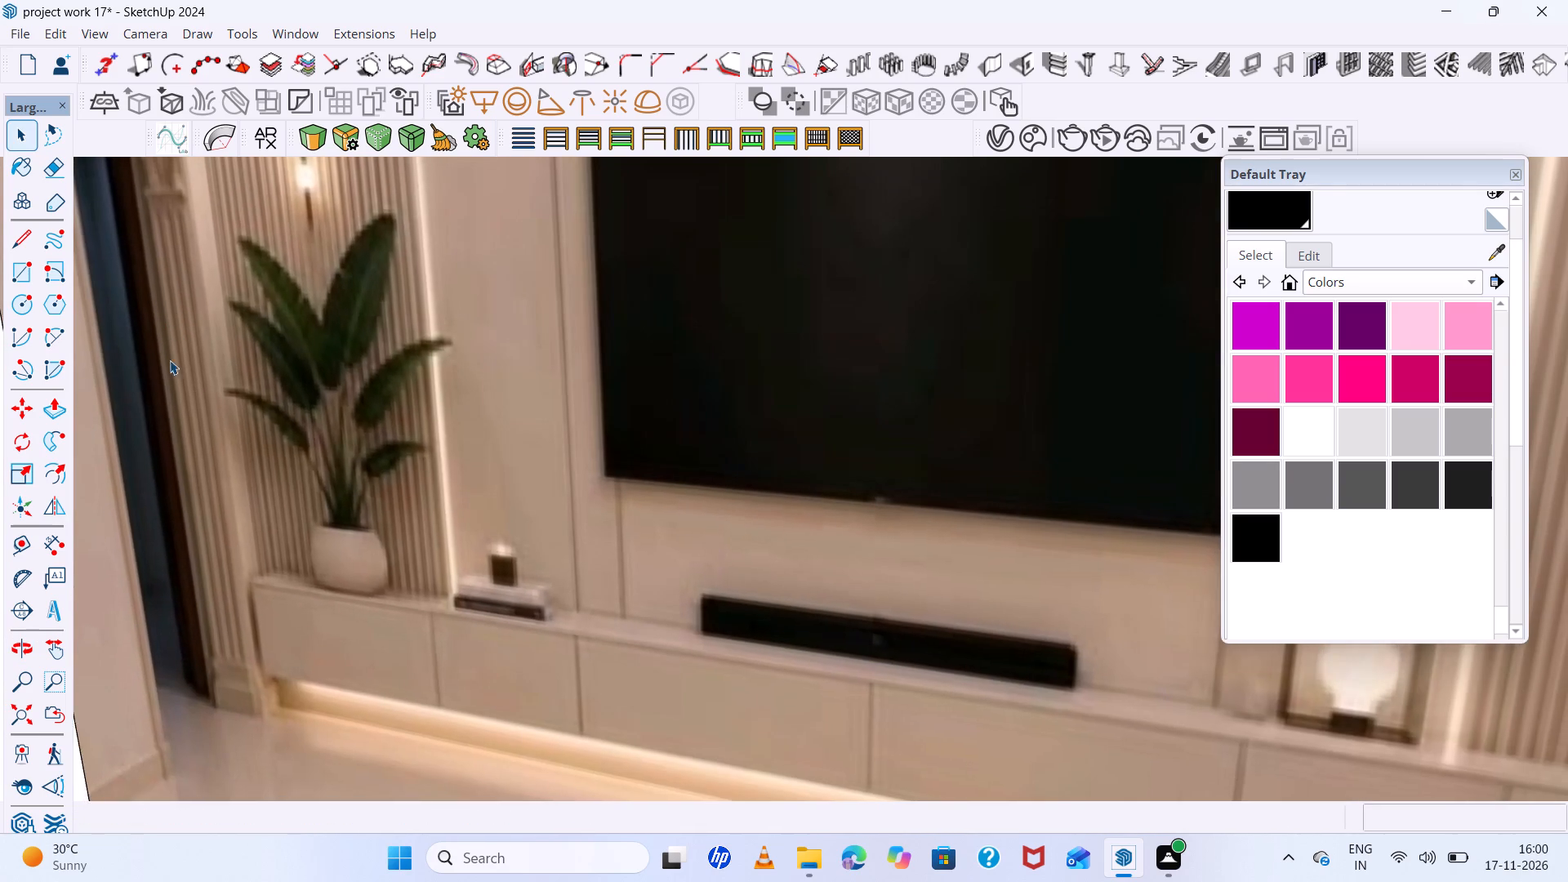
scroll(216, 675, up, 6)
scroll(282, 659, up, 10)
scroll(145, 576, down, 11)
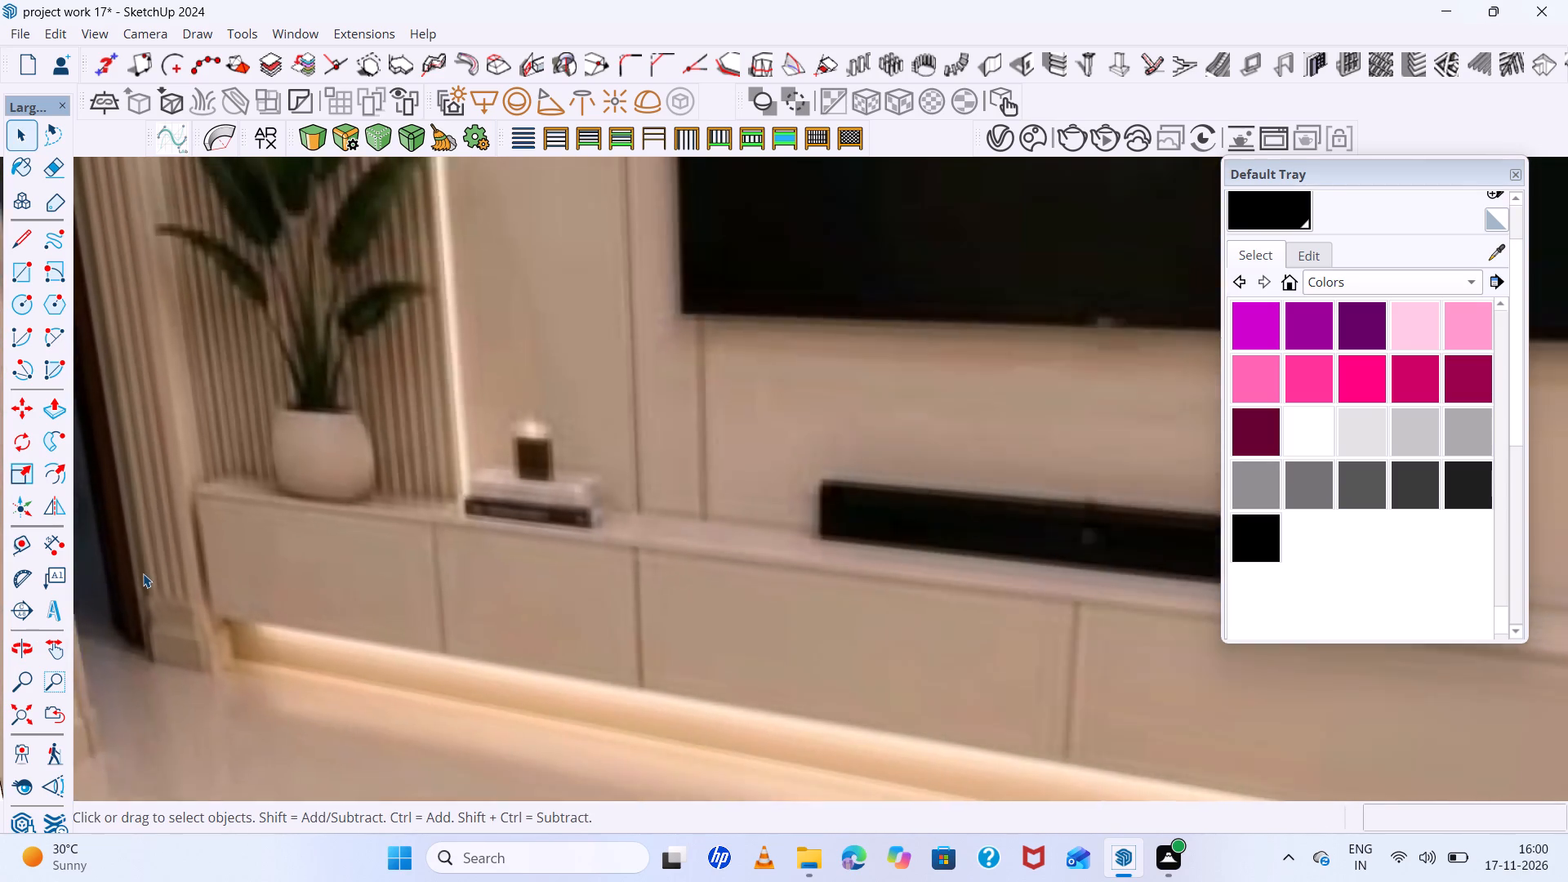
scroll(143, 573, down, 19)
scroll(143, 573, down, 4)
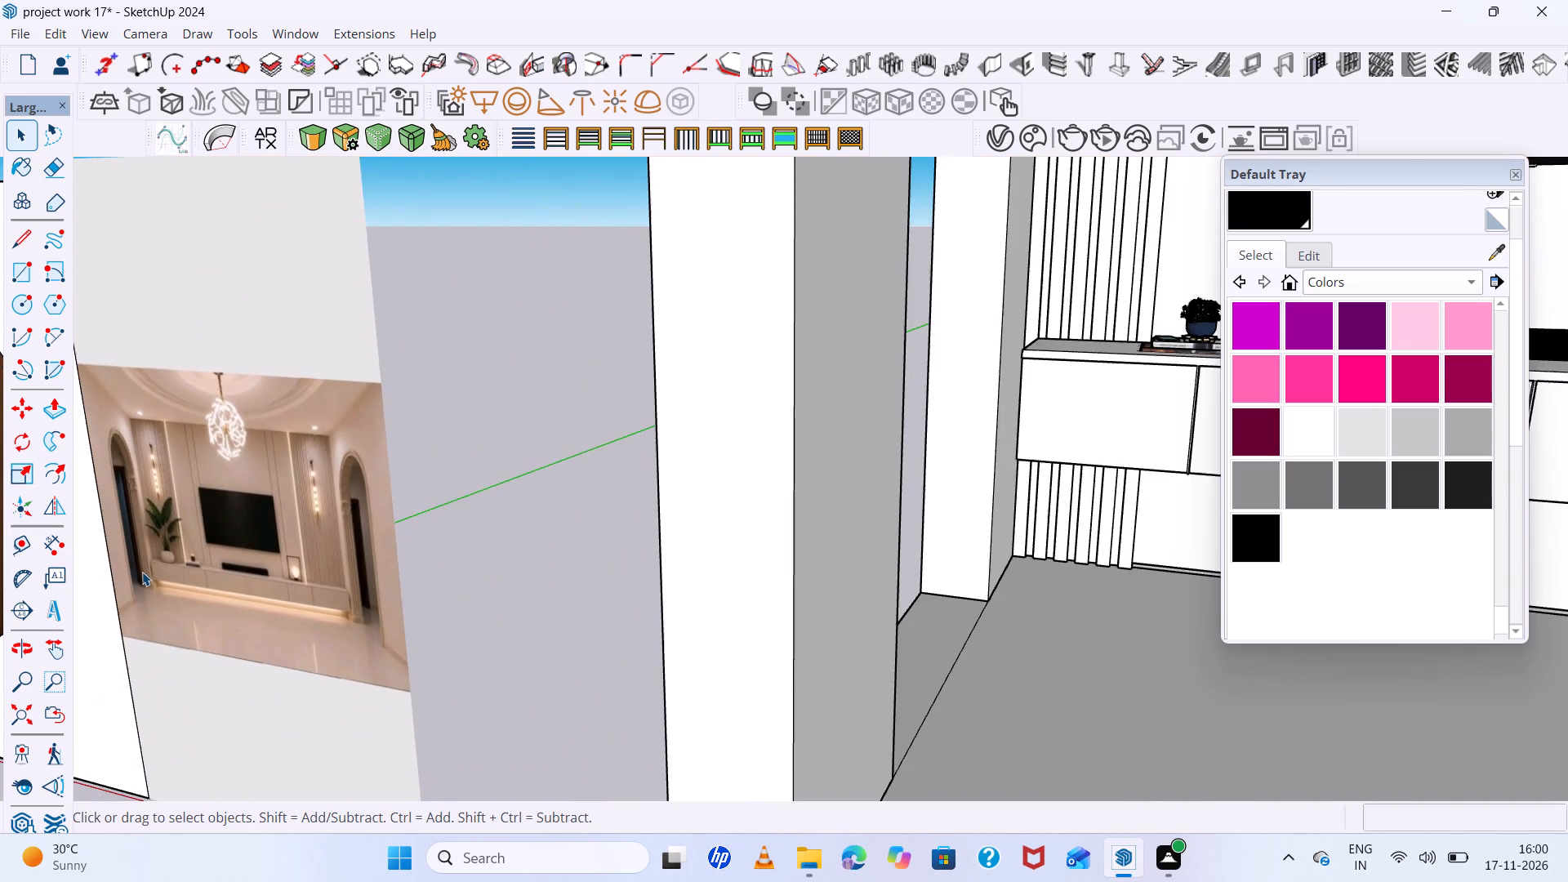
scroll(142, 572, down, 5)
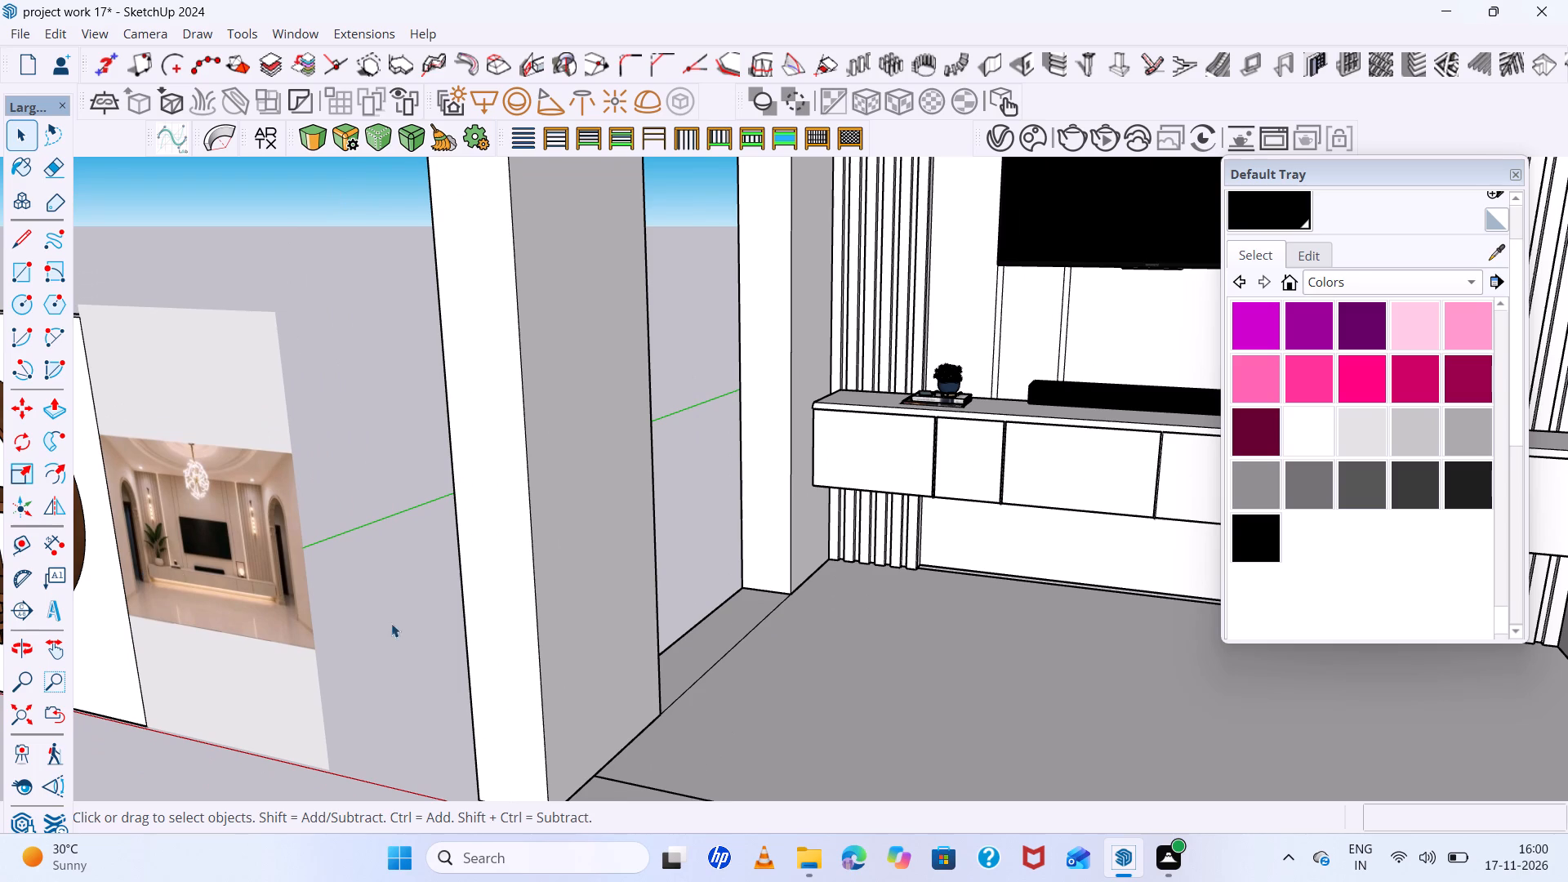
scroll(501, 622, down, 4)
scroll(681, 595, up, 9)
Inside the side wall nearest the reference picture, copy the arched opening's outer outline, both vertical edges and the arc, and leave the wall group.
click(728, 586)
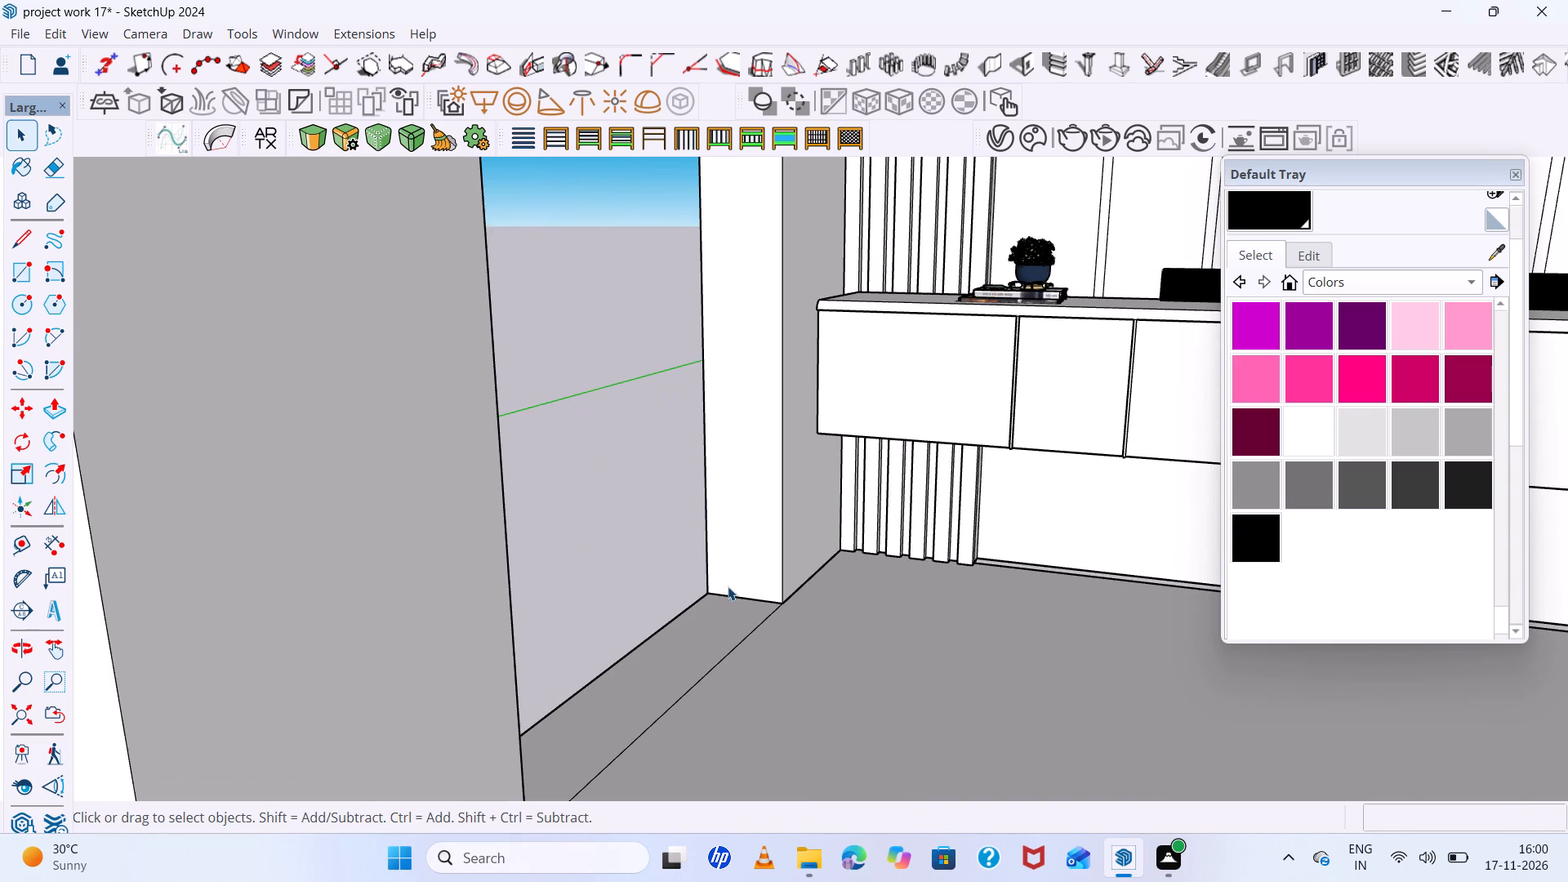
scroll(645, 587, down, 5)
scroll(417, 563, down, 11)
middle_drag(395, 556, 564, 583)
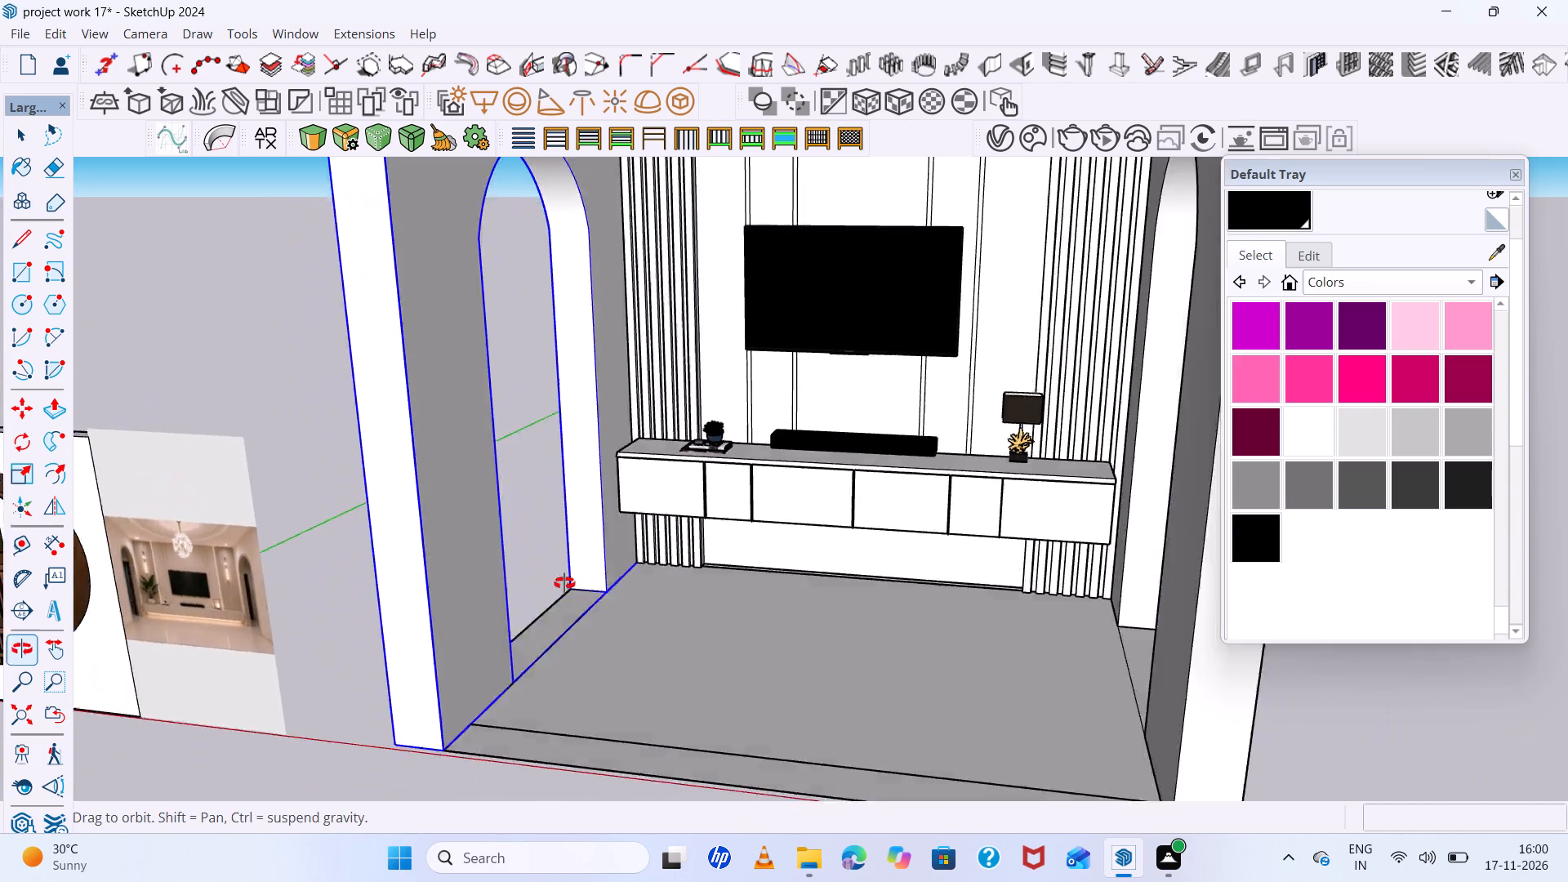
middle_drag(564, 583, 1052, 589)
double_click(685, 555)
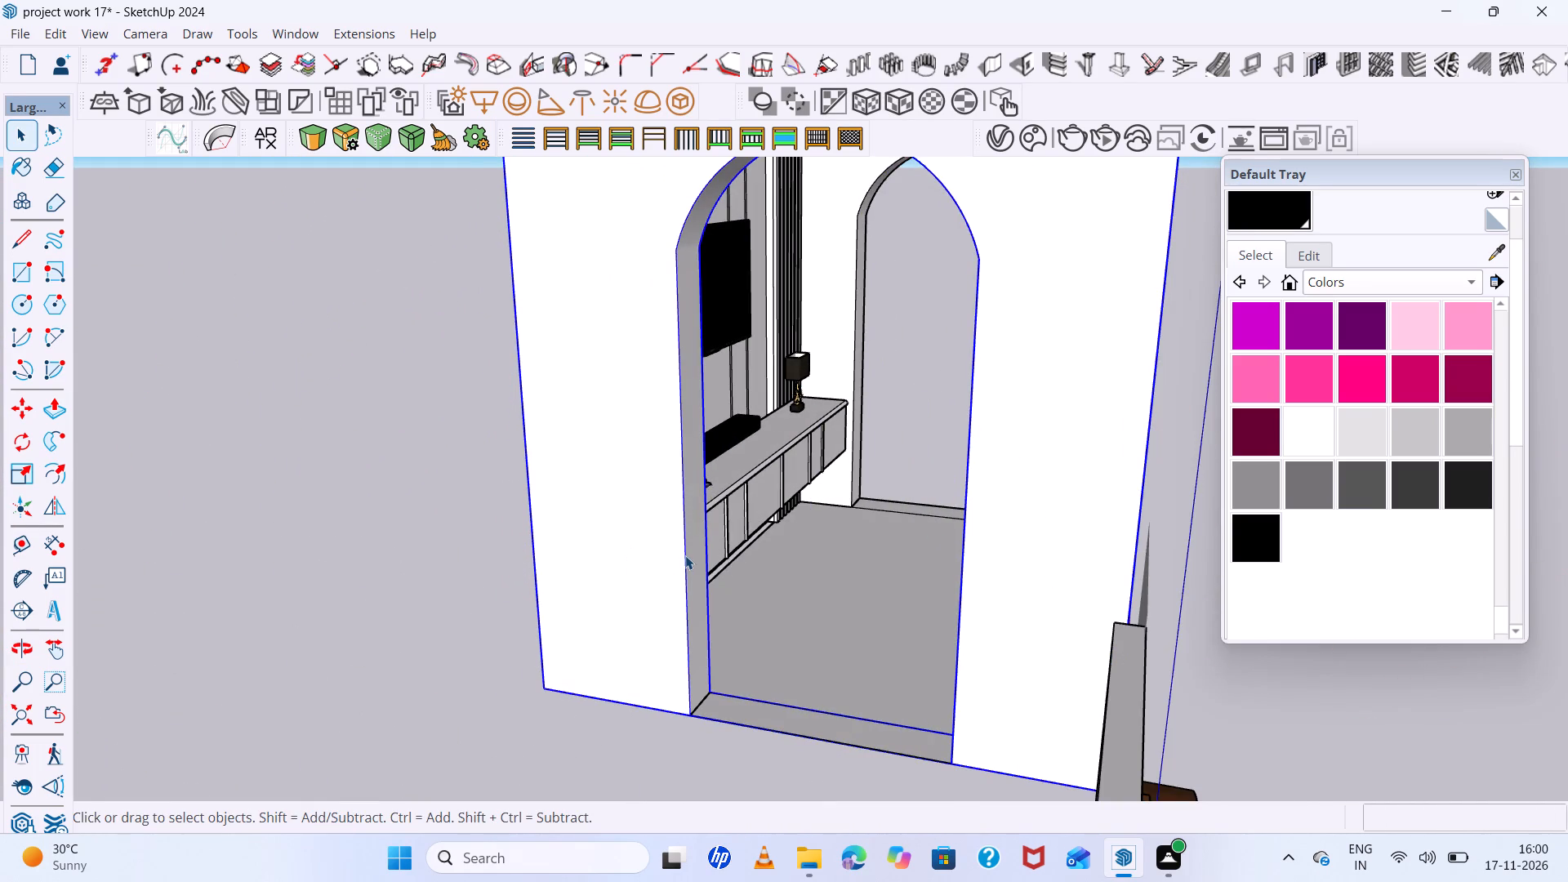
click(685, 555)
scroll(679, 559, down, 3)
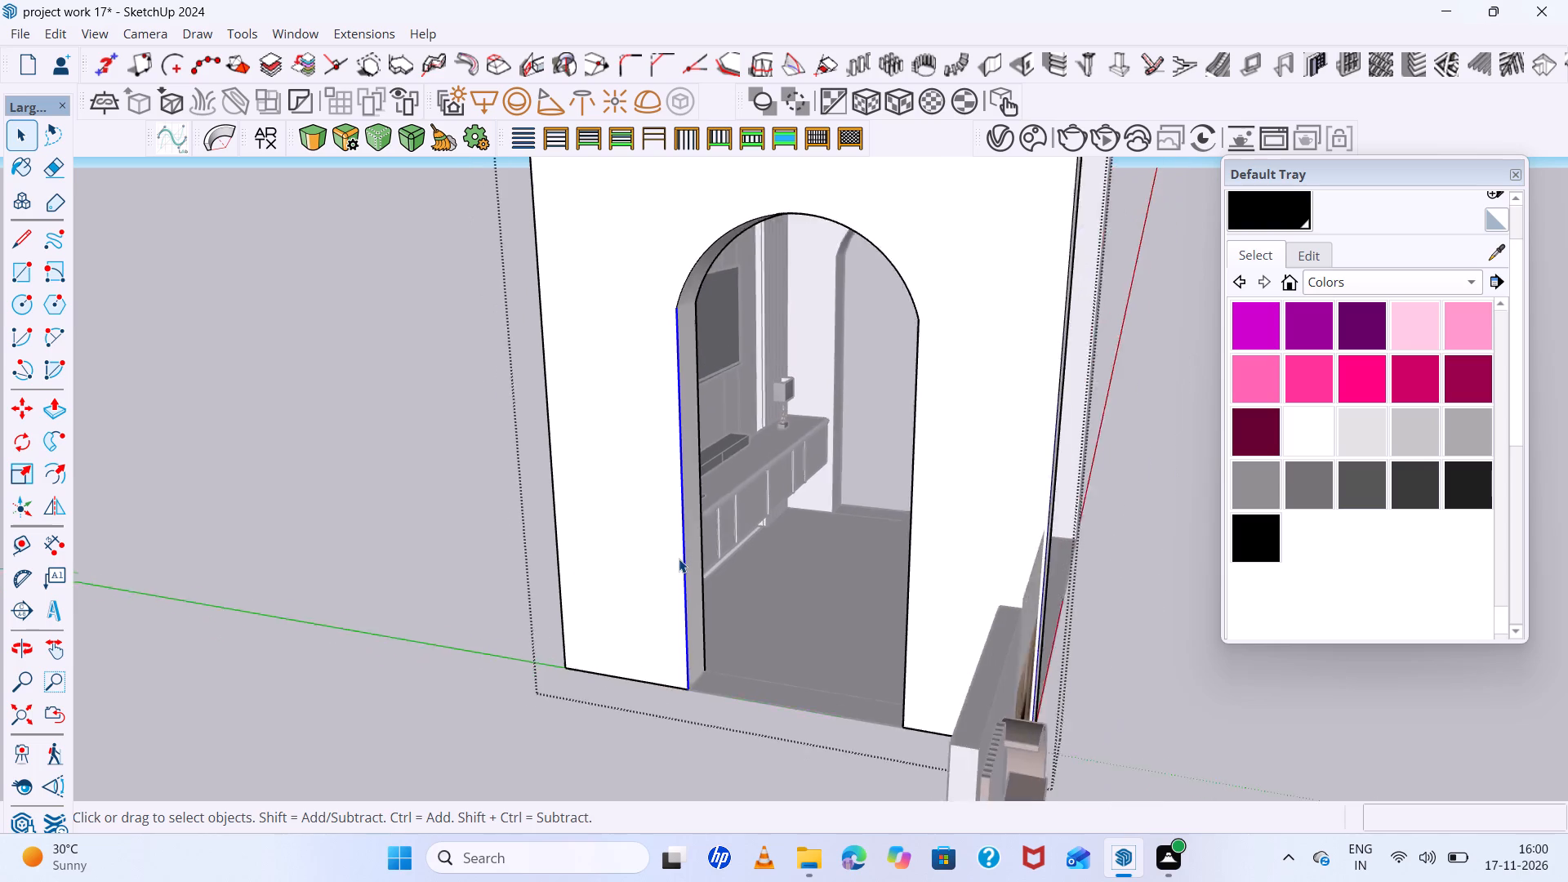
scroll(679, 559, down, 1)
scroll(761, 407, up, 4)
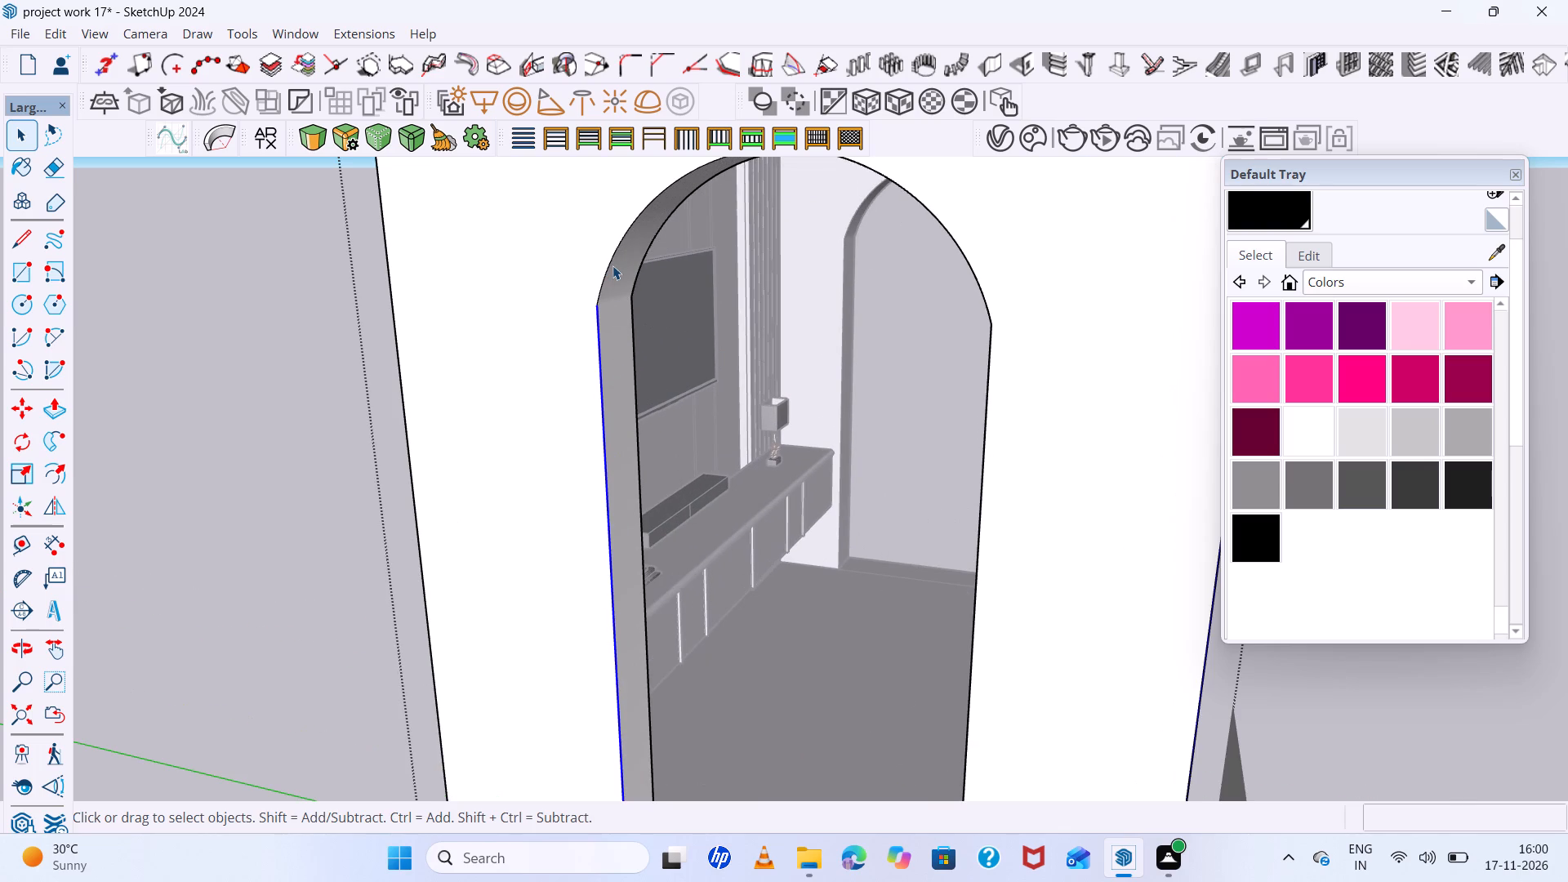
scroll(613, 265, up, 4)
shift+click(613, 263)
shift+scroll(611, 264, down, 6)
scroll(610, 264, up, 2)
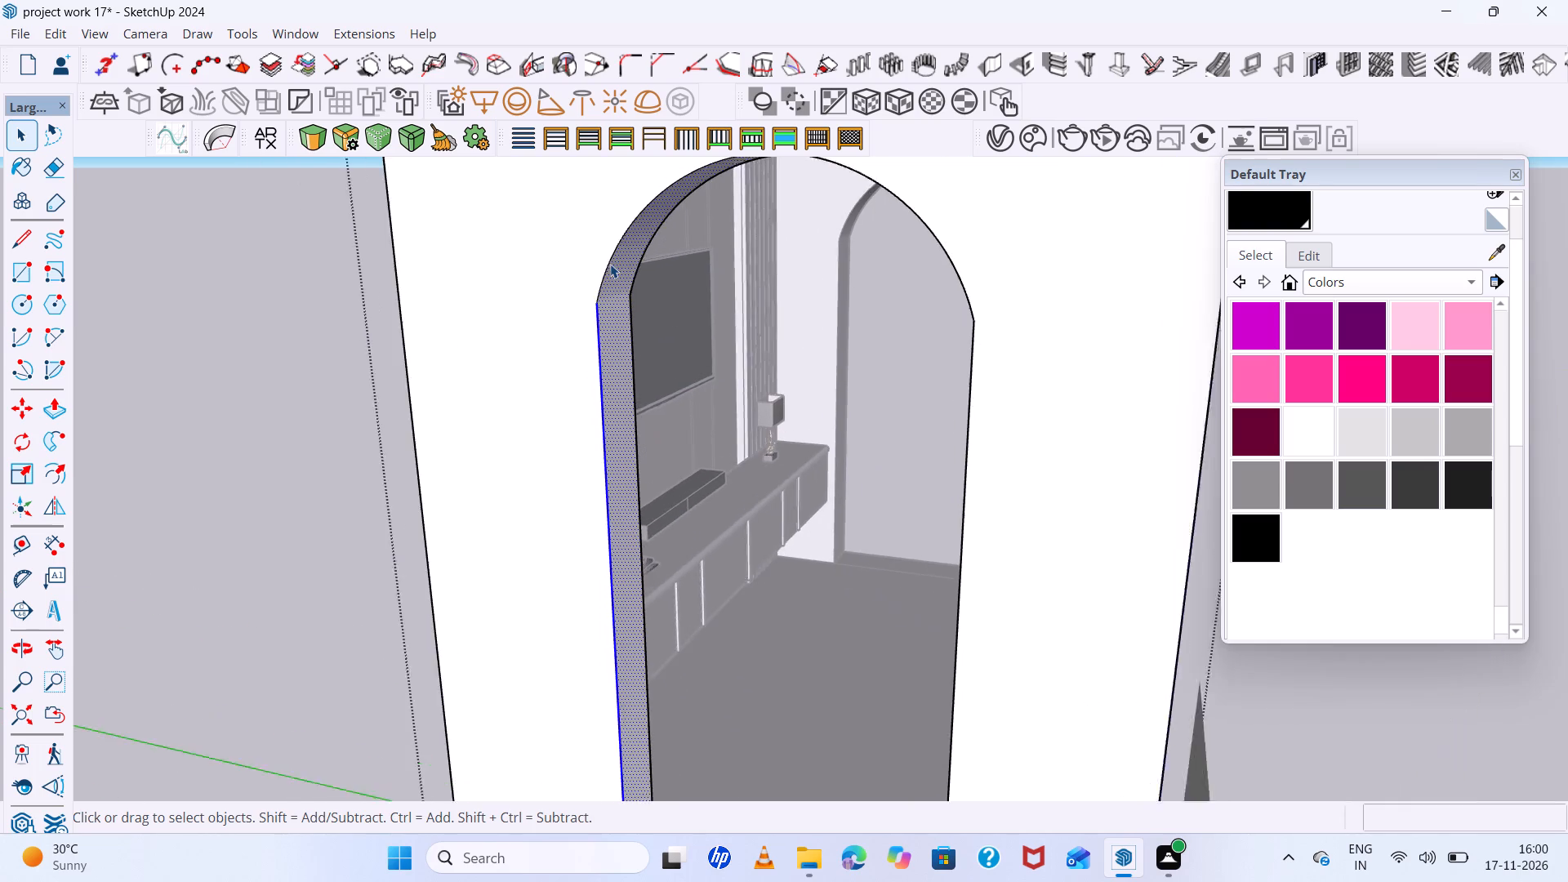
scroll(610, 264, up, 3)
shift+click(621, 265)
shift+scroll(610, 265, up, 4)
shift+click(607, 263)
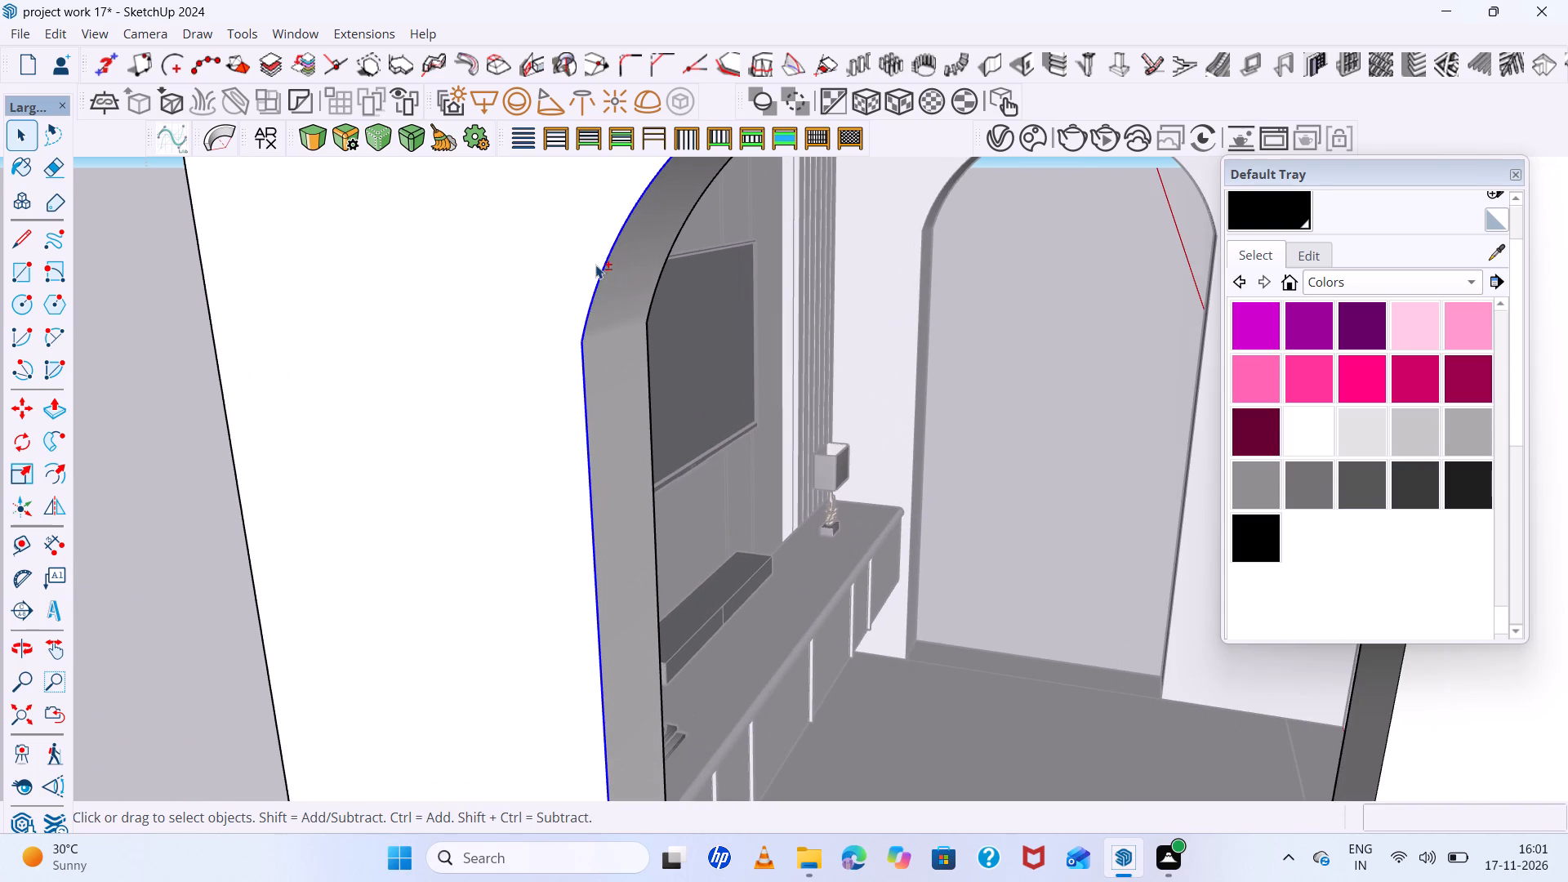
shift+scroll(594, 265, down, 11)
scroll(960, 332, up, 7)
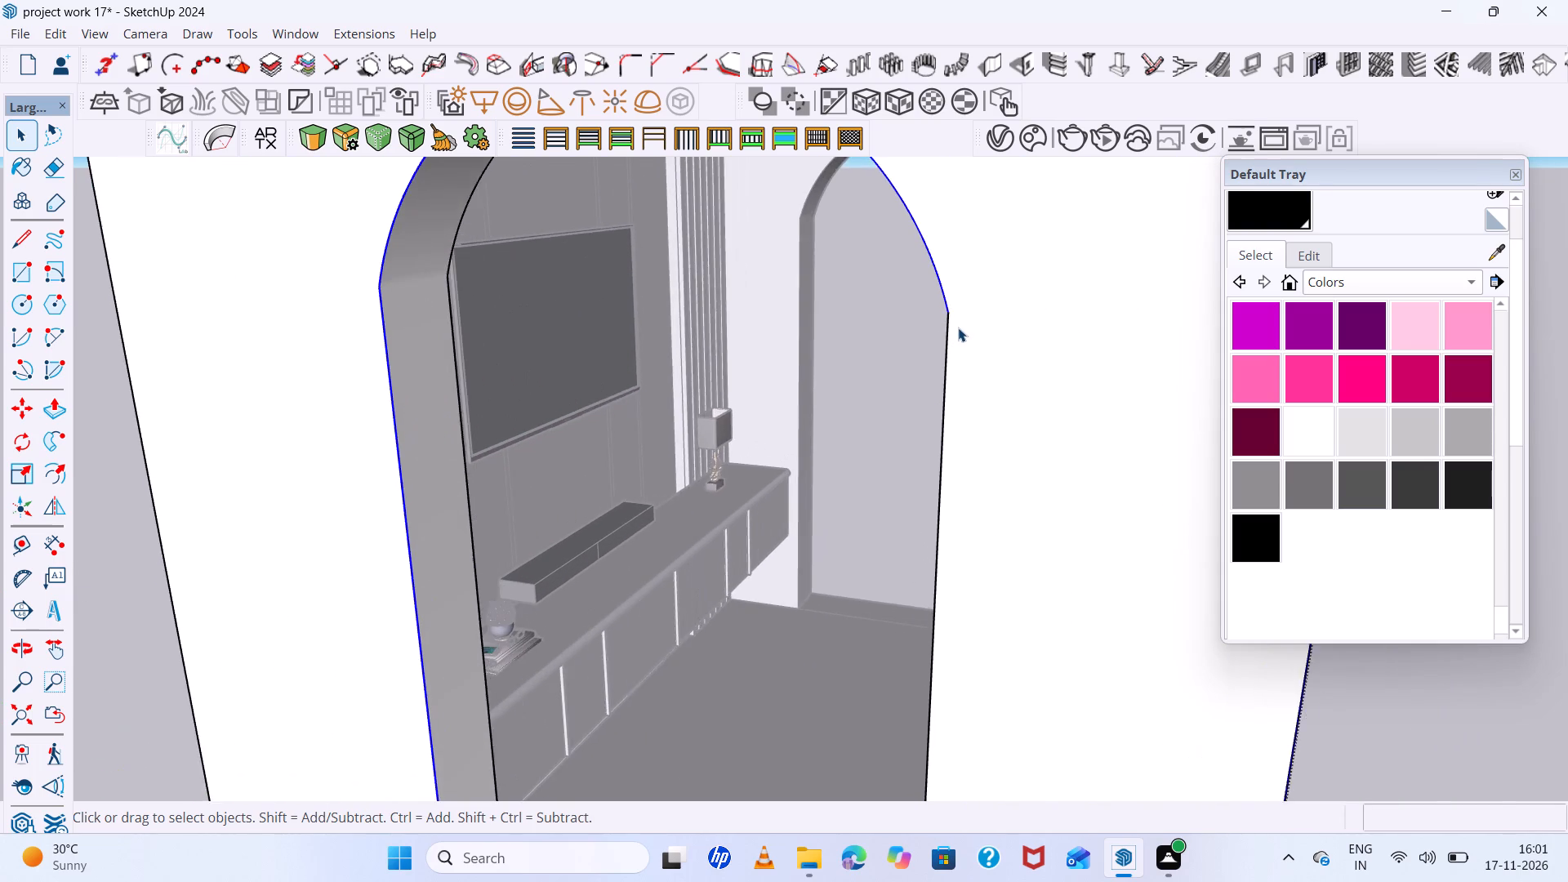
scroll(958, 327, up, 2)
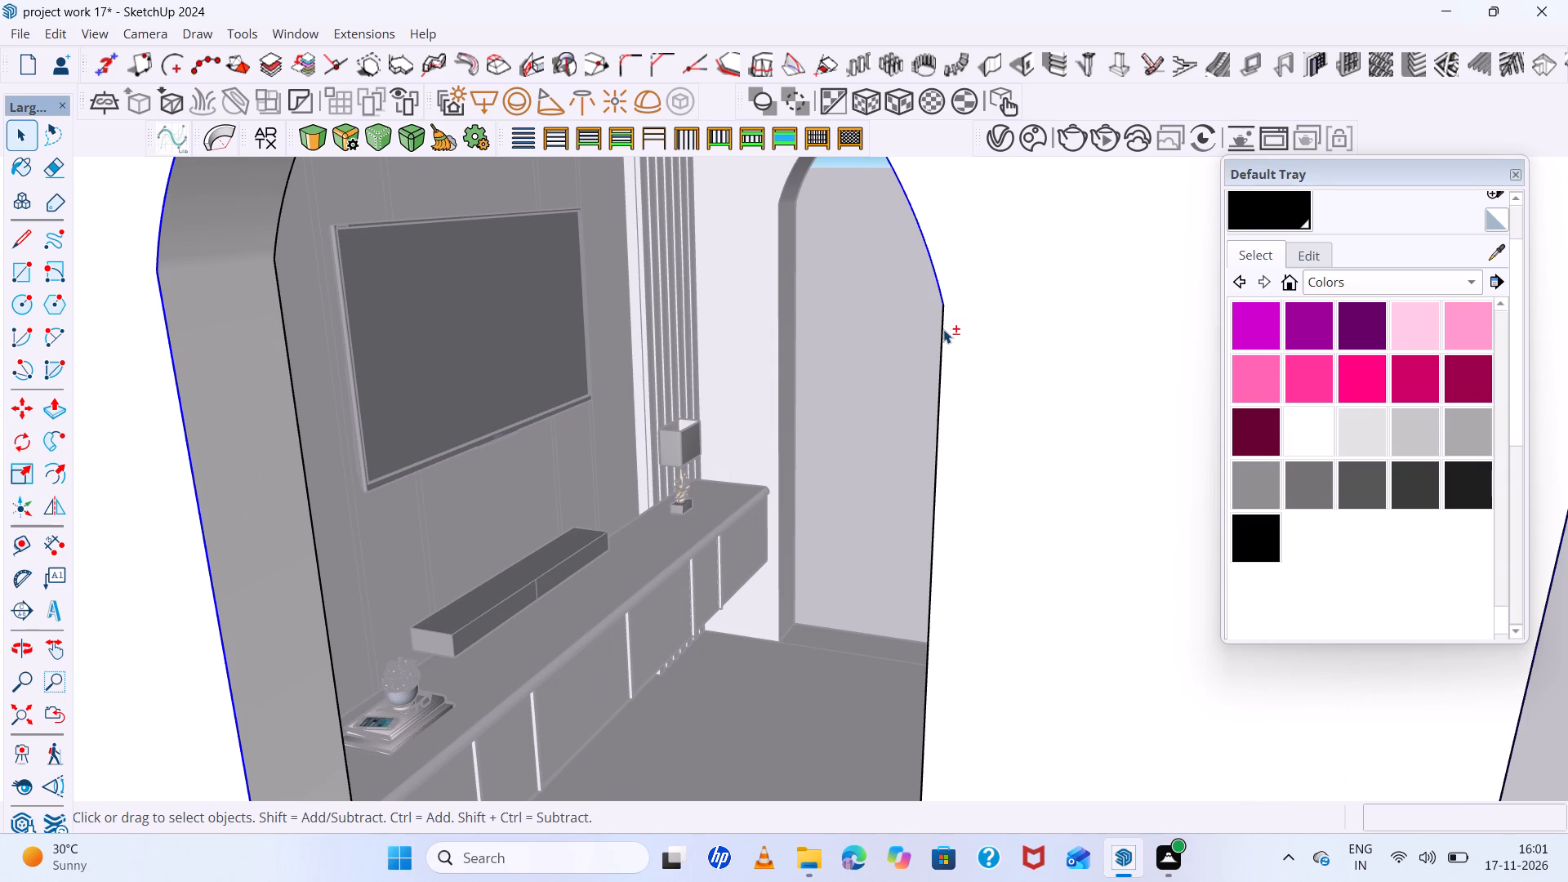
shift+click(943, 329)
scroll(941, 328, down, 19)
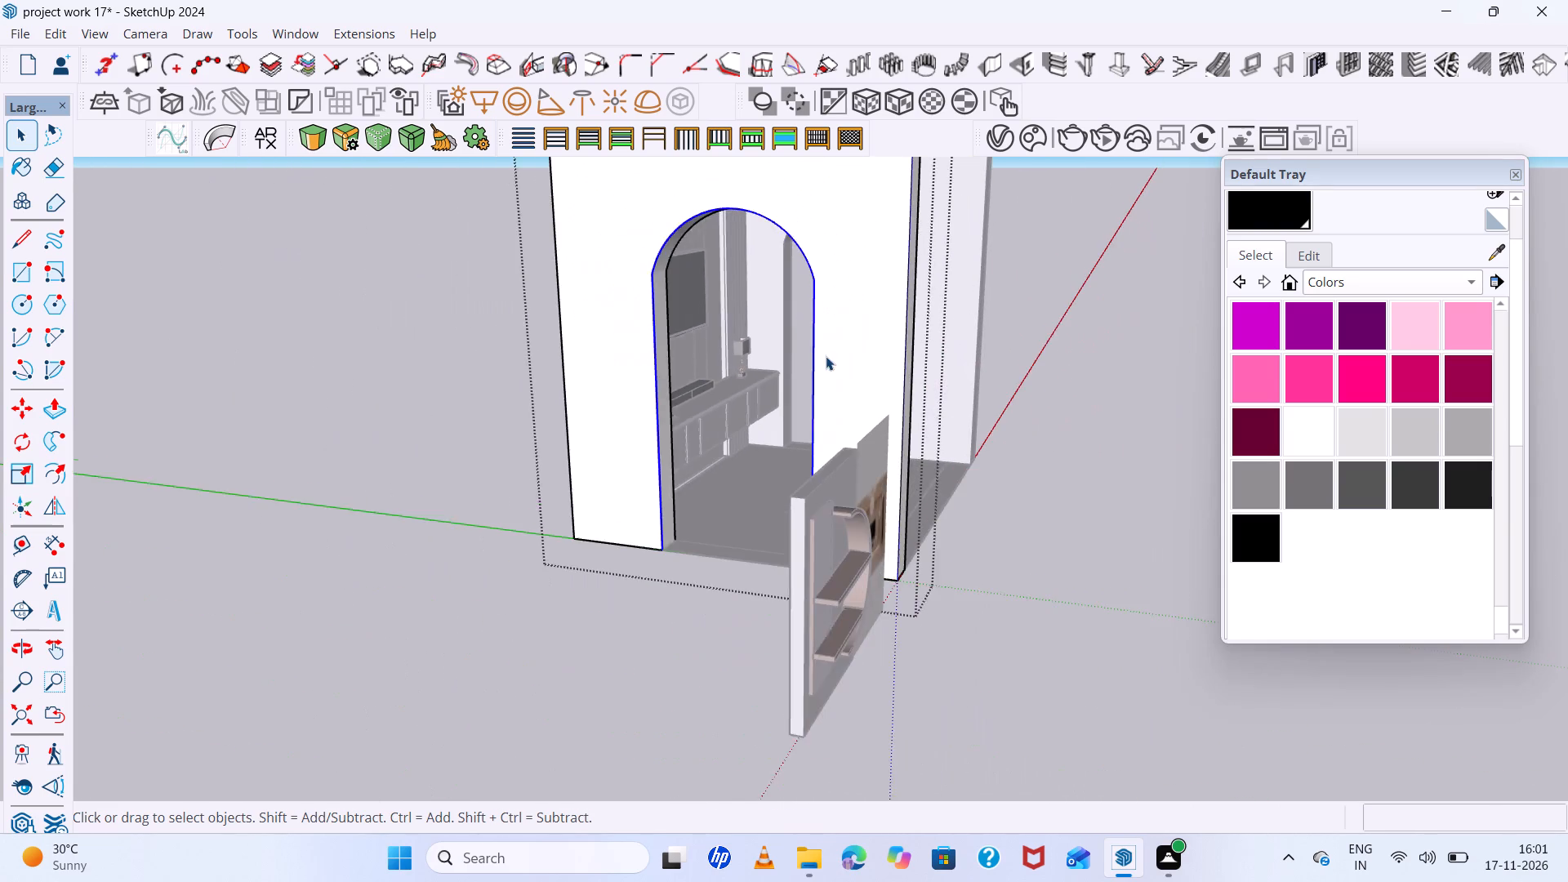
middle_drag(826, 356, 776, 408)
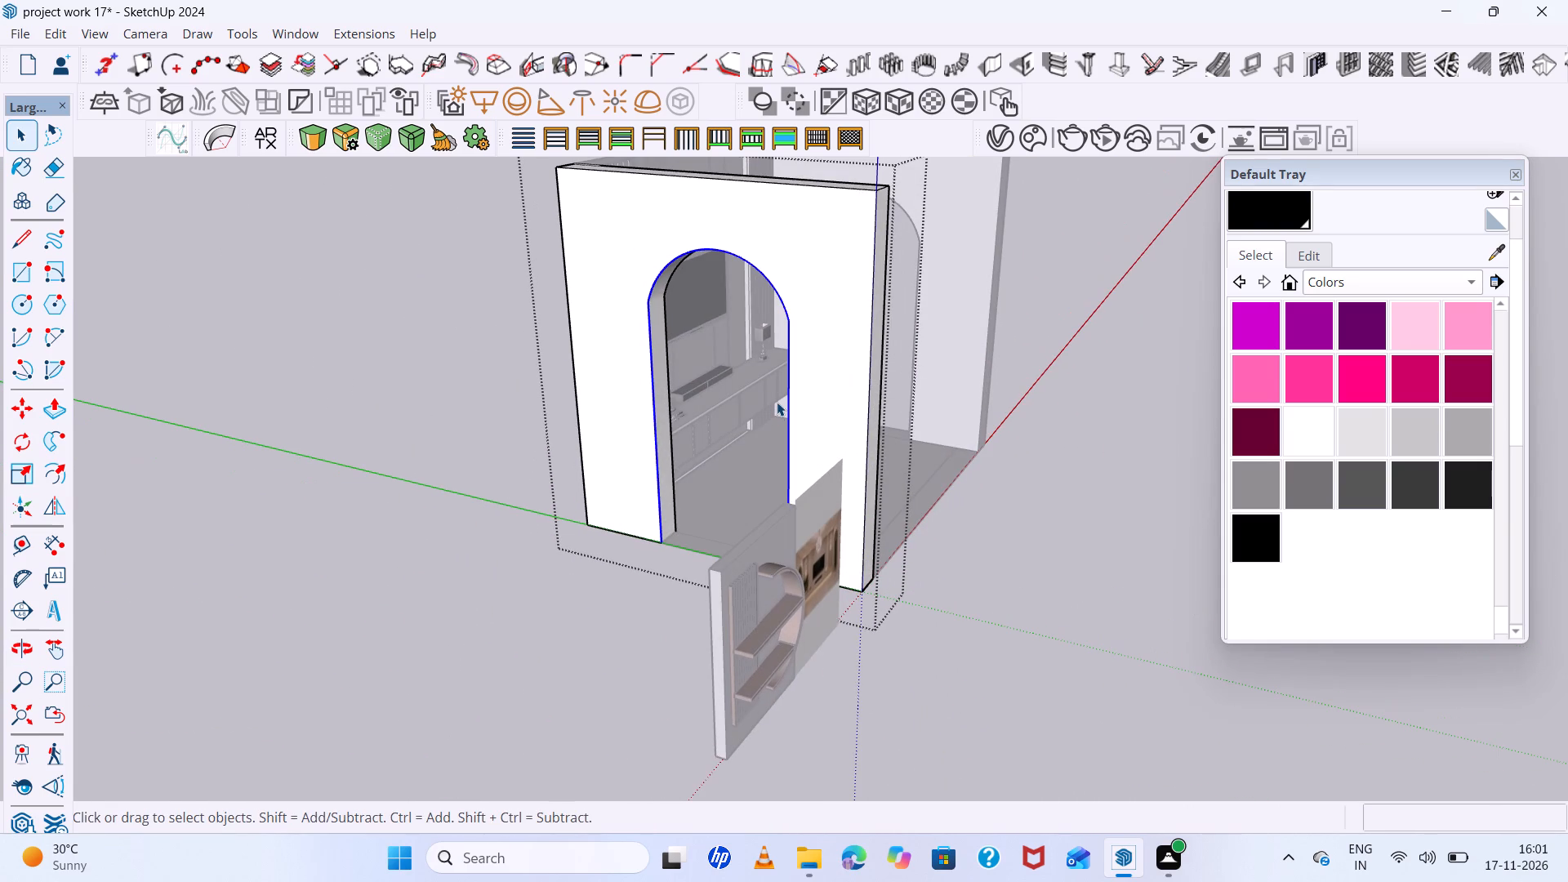
key(ctrl+c)
key(space)
click(519, 576)
Paste the copied arch outline outside the wall group, placing its bottom corner on the opening's outer base corner so it follows the opening.
scroll(765, 490, up, 6)
middle_drag(764, 495, 760, 504)
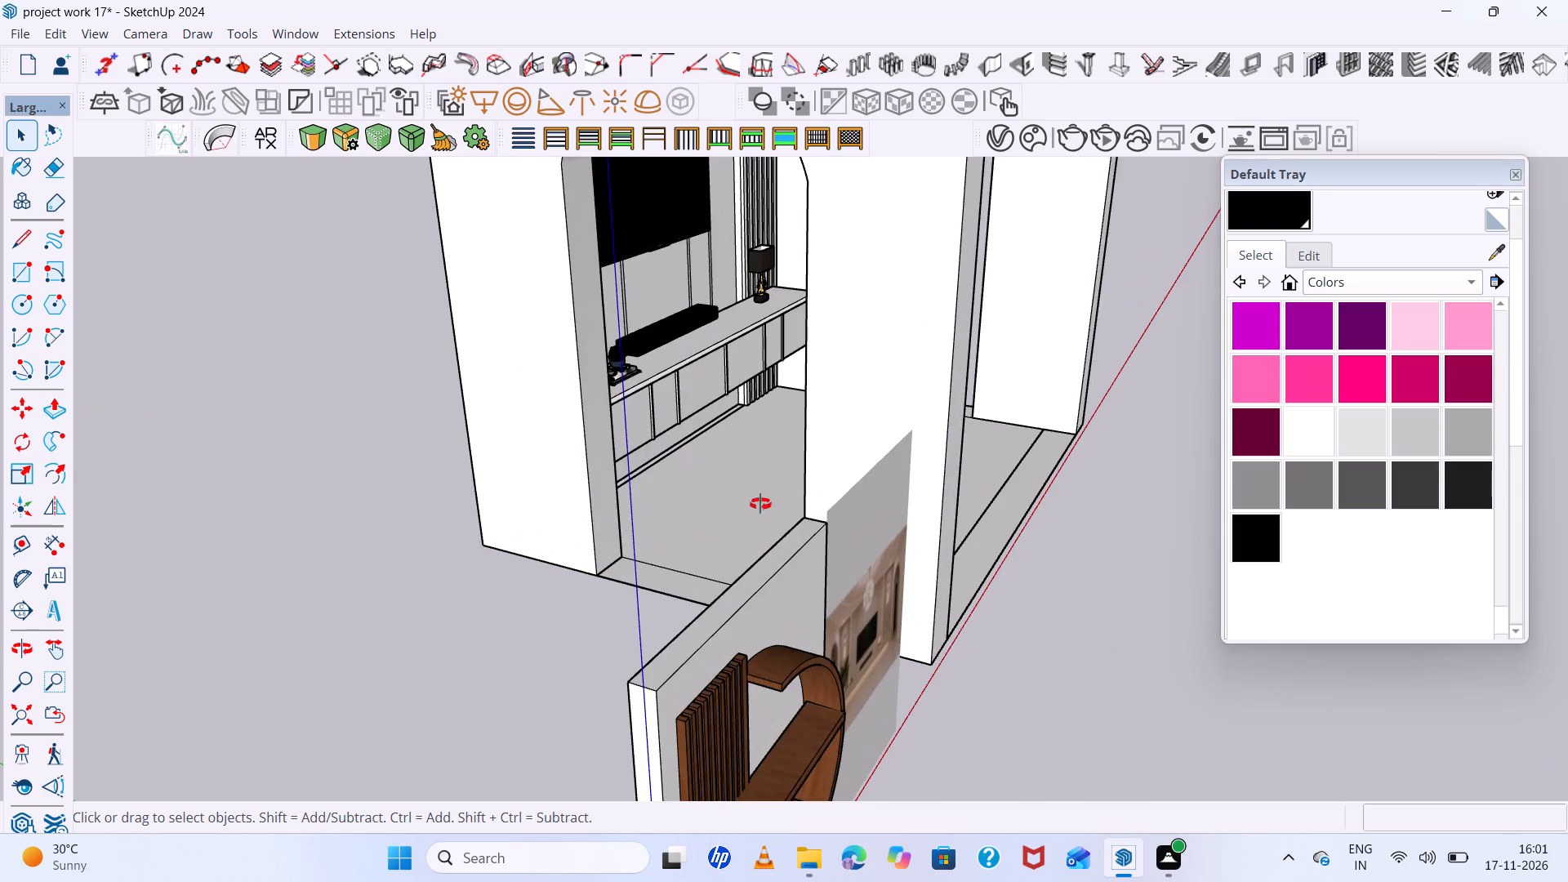
middle_drag(760, 504, 694, 586)
scroll(630, 567, down, 5)
scroll(630, 564, up, 4)
scroll(630, 564, down, 4)
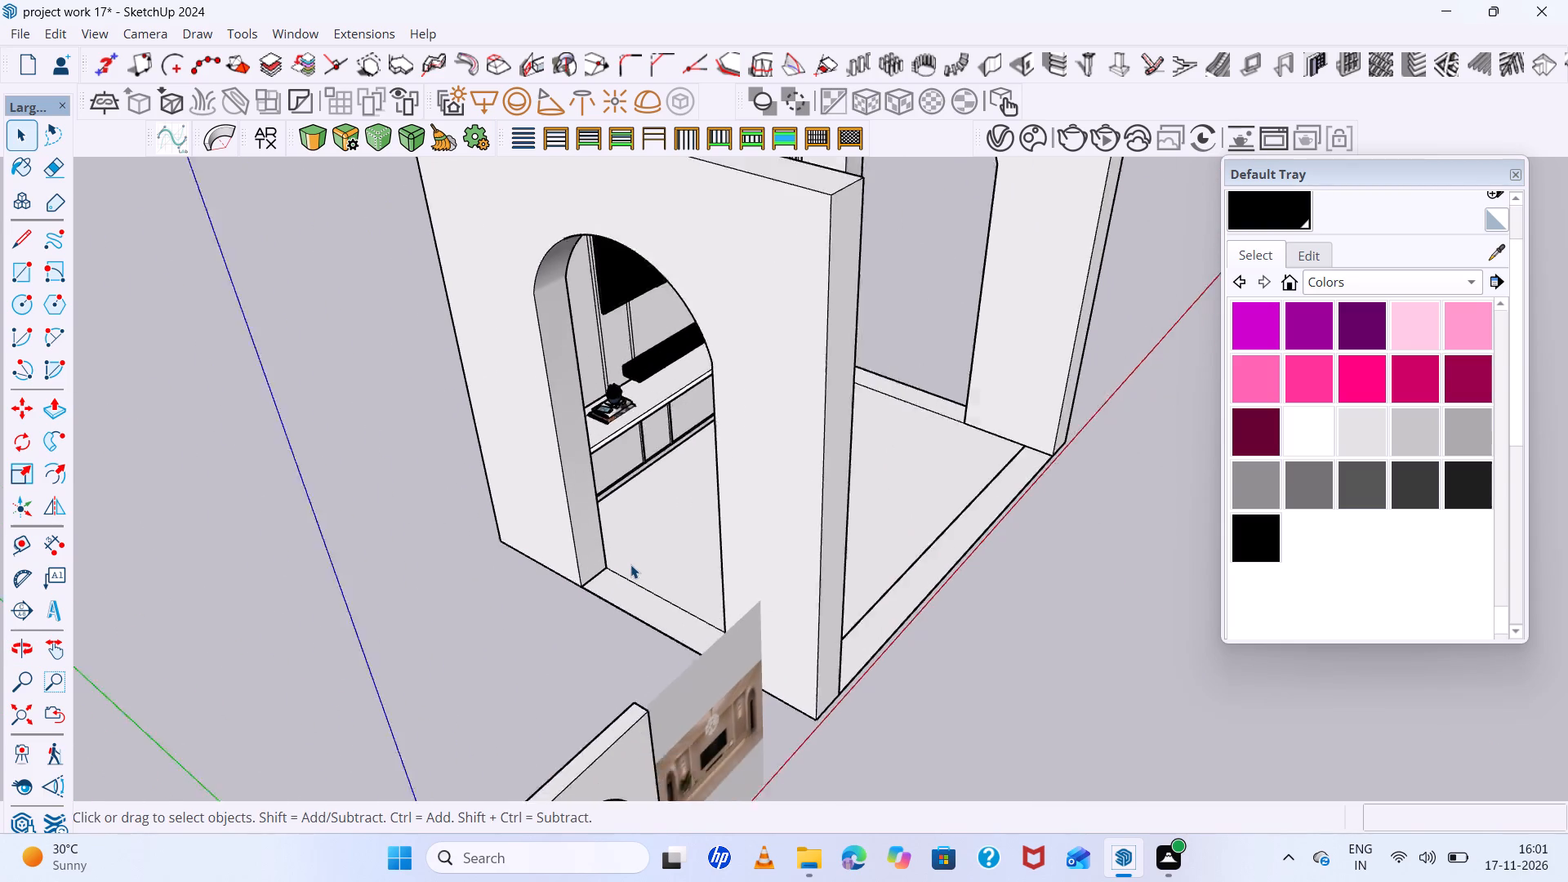
middle_click(630, 563)
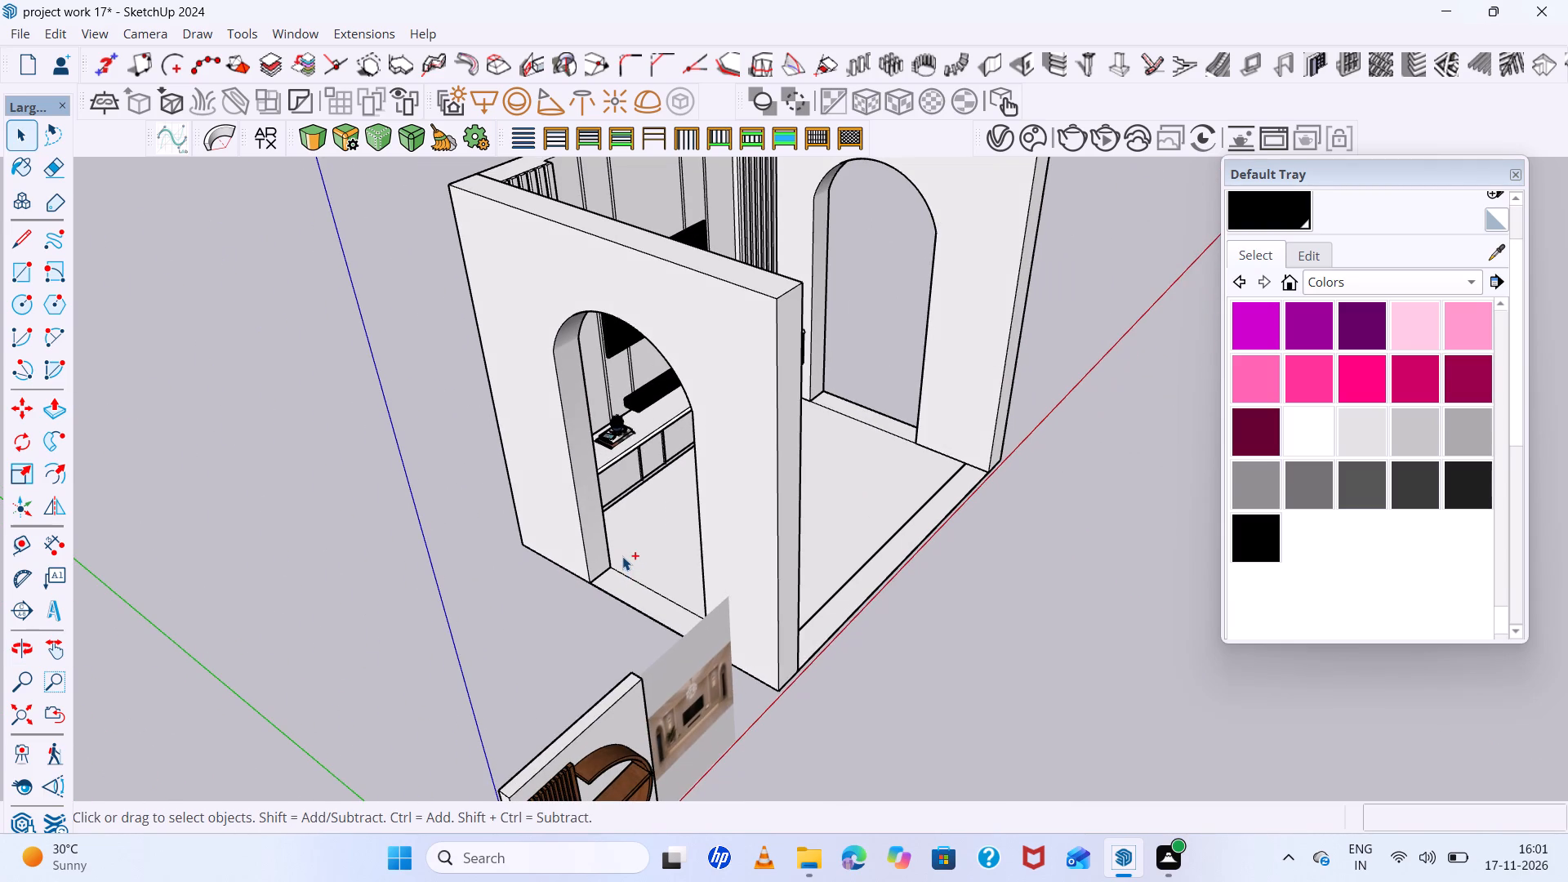
key(ctrl+v)
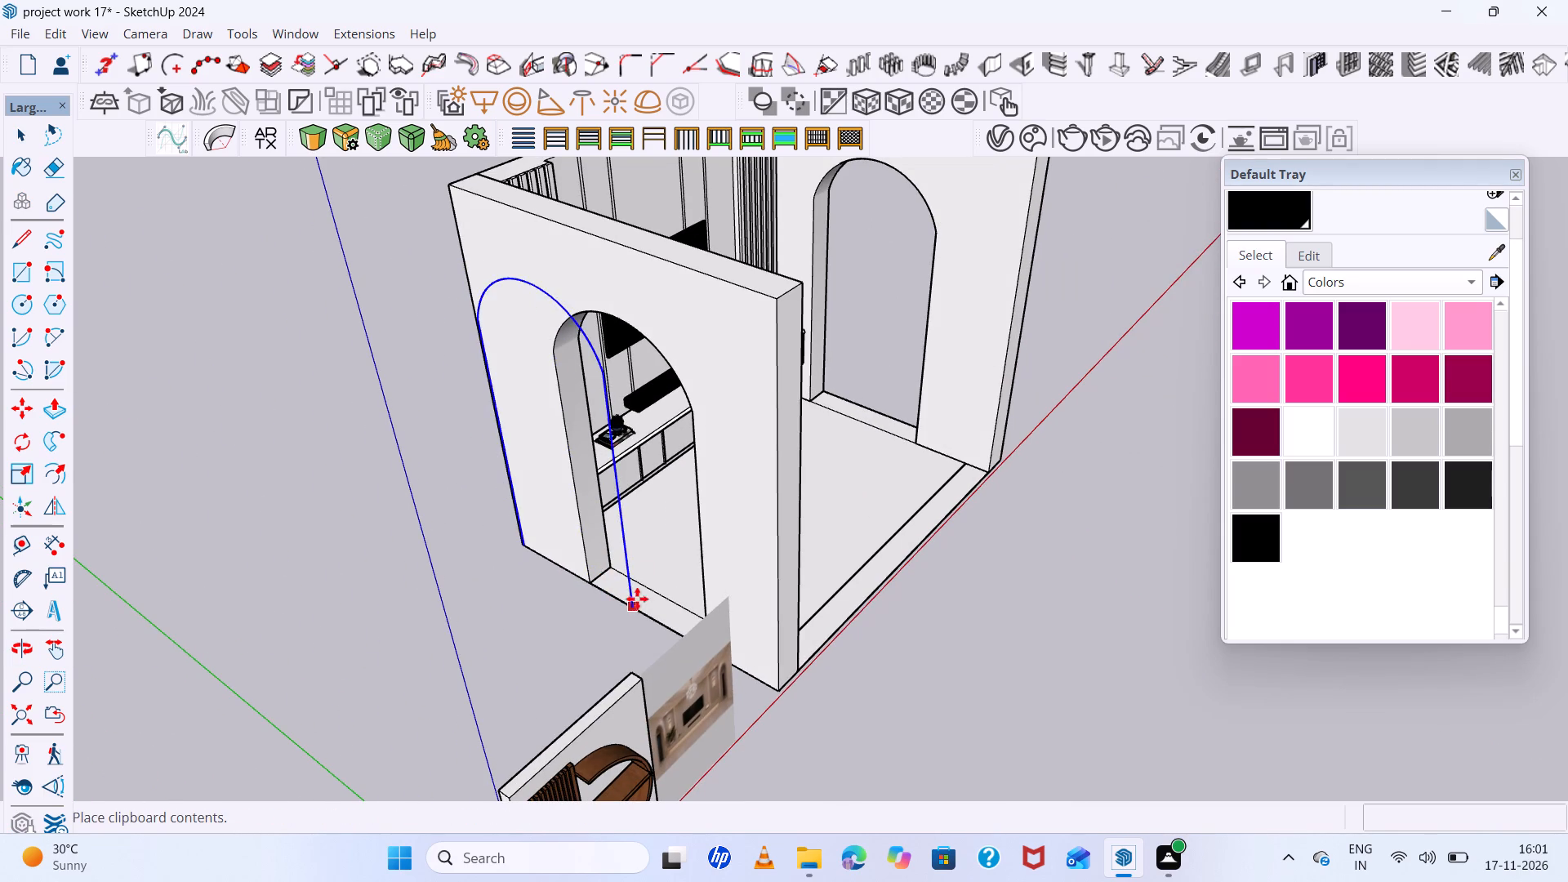
scroll(608, 522, down, 6)
middle_drag(602, 519, 682, 560)
scroll(689, 599, up, 10)
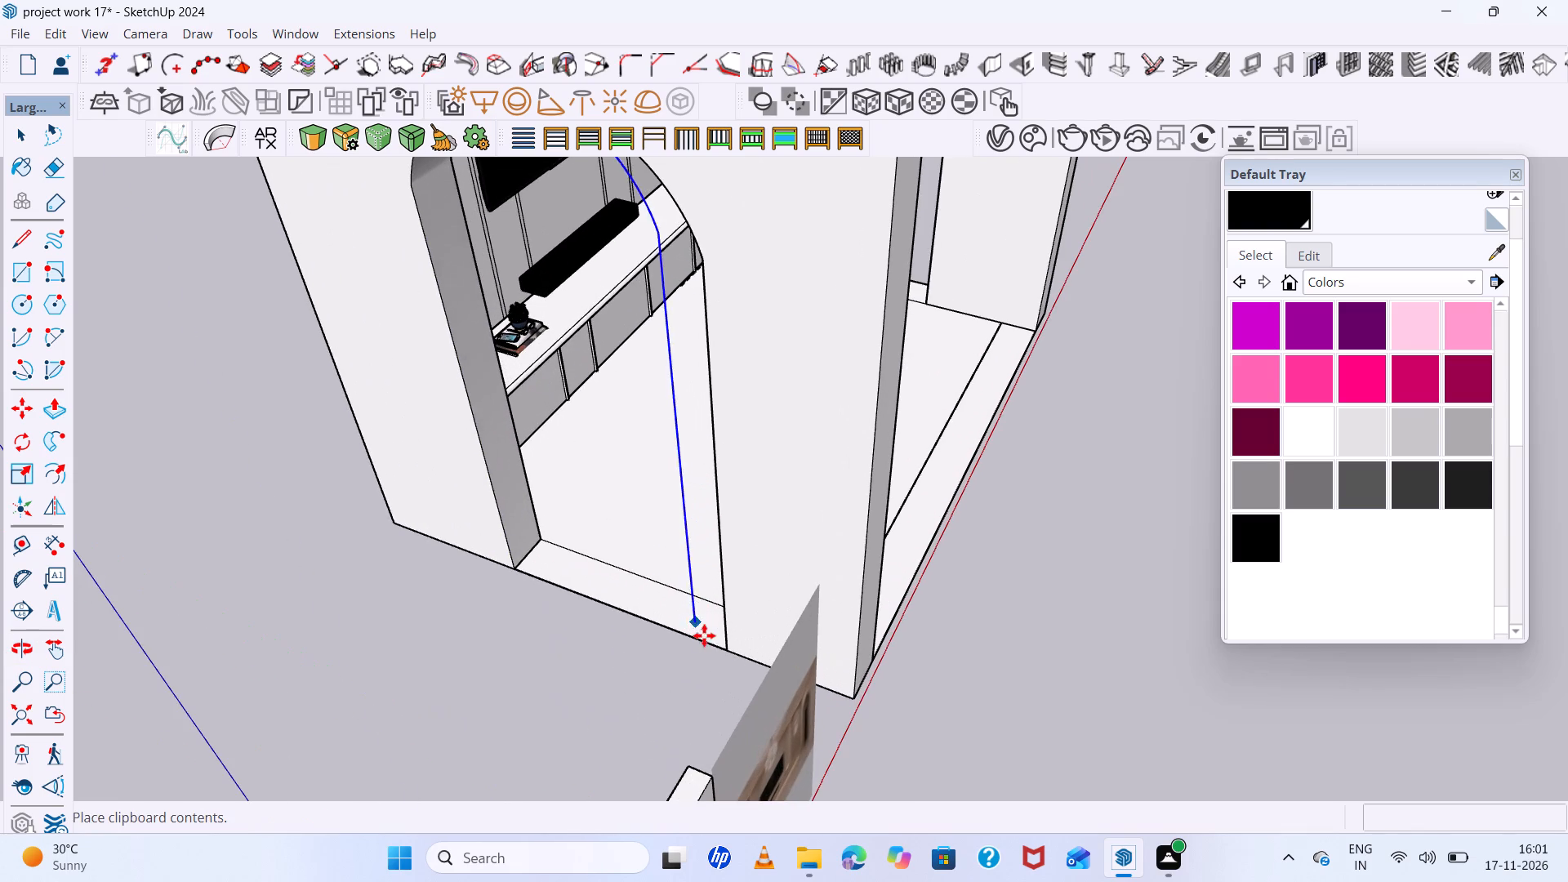
click(727, 646)
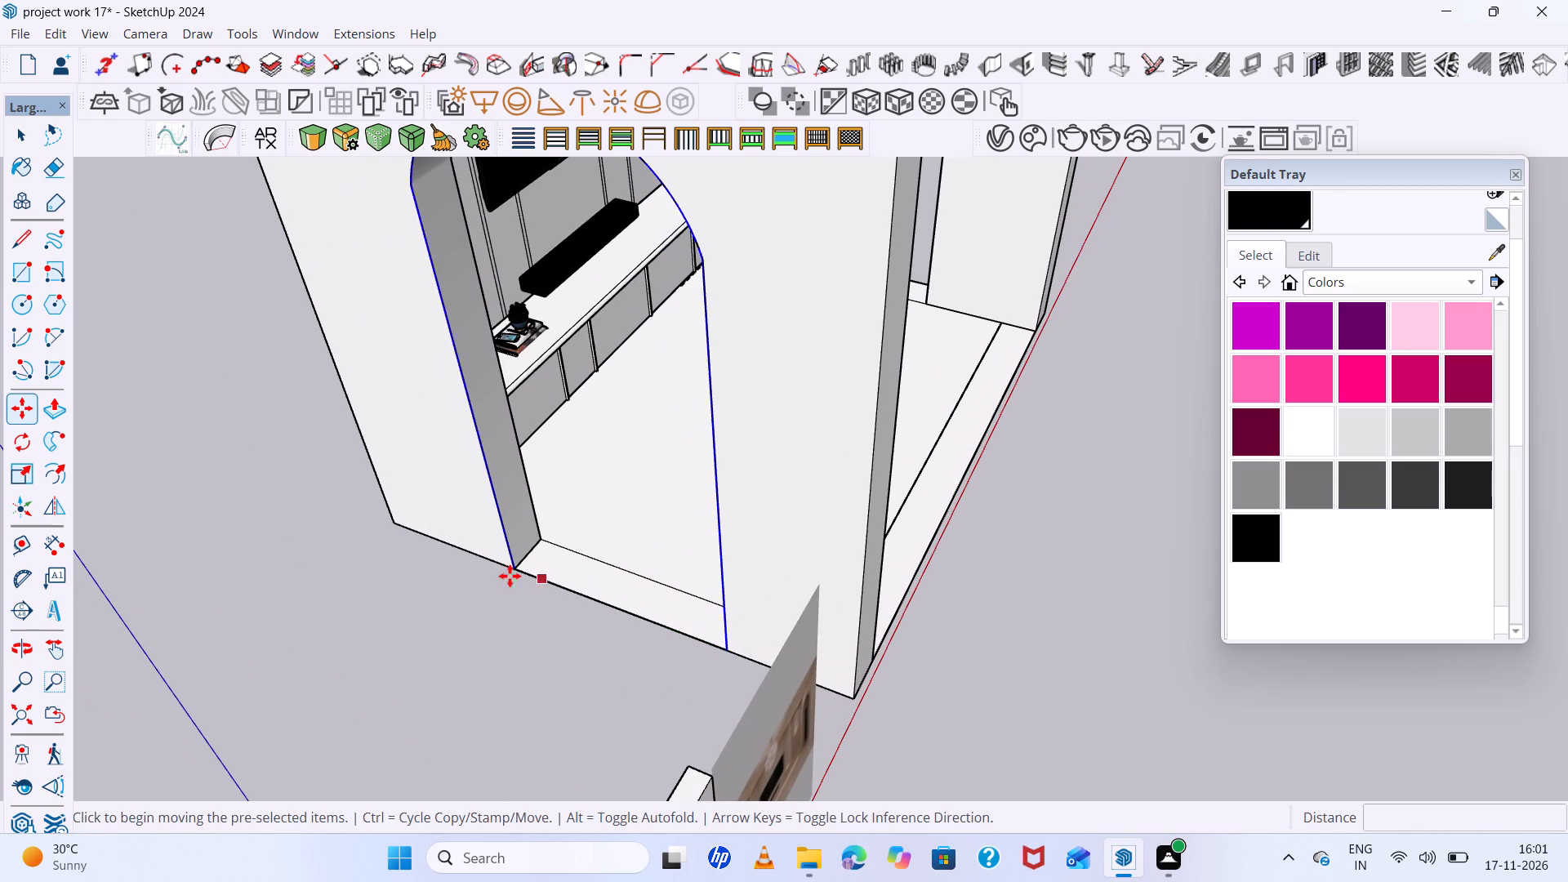
scroll(510, 576, up, 6)
middle_drag(507, 570, 440, 551)
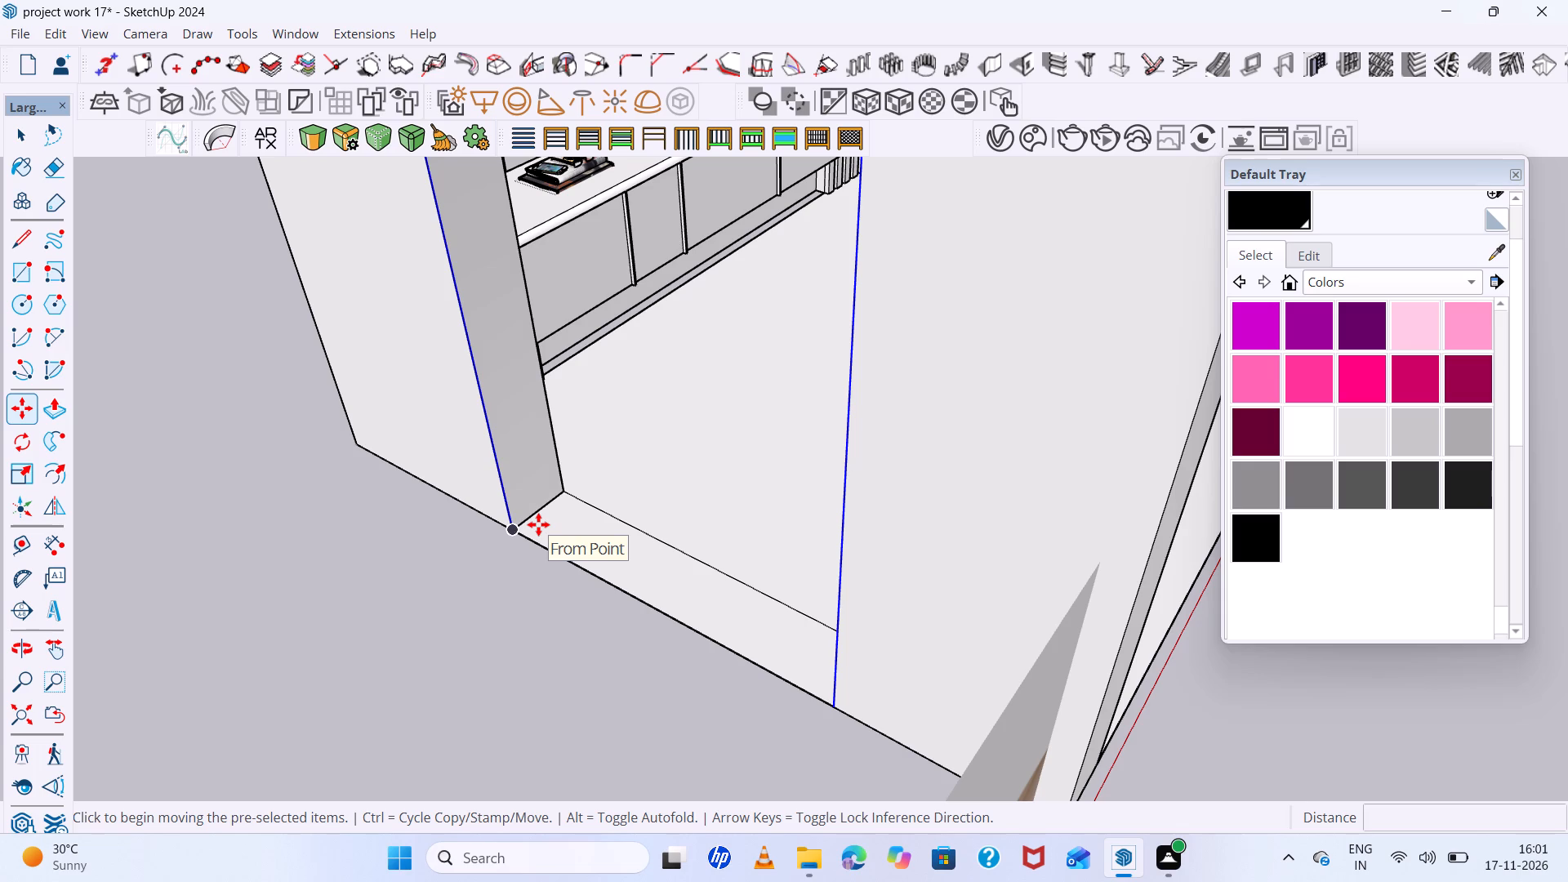
scroll(539, 524, up, 5)
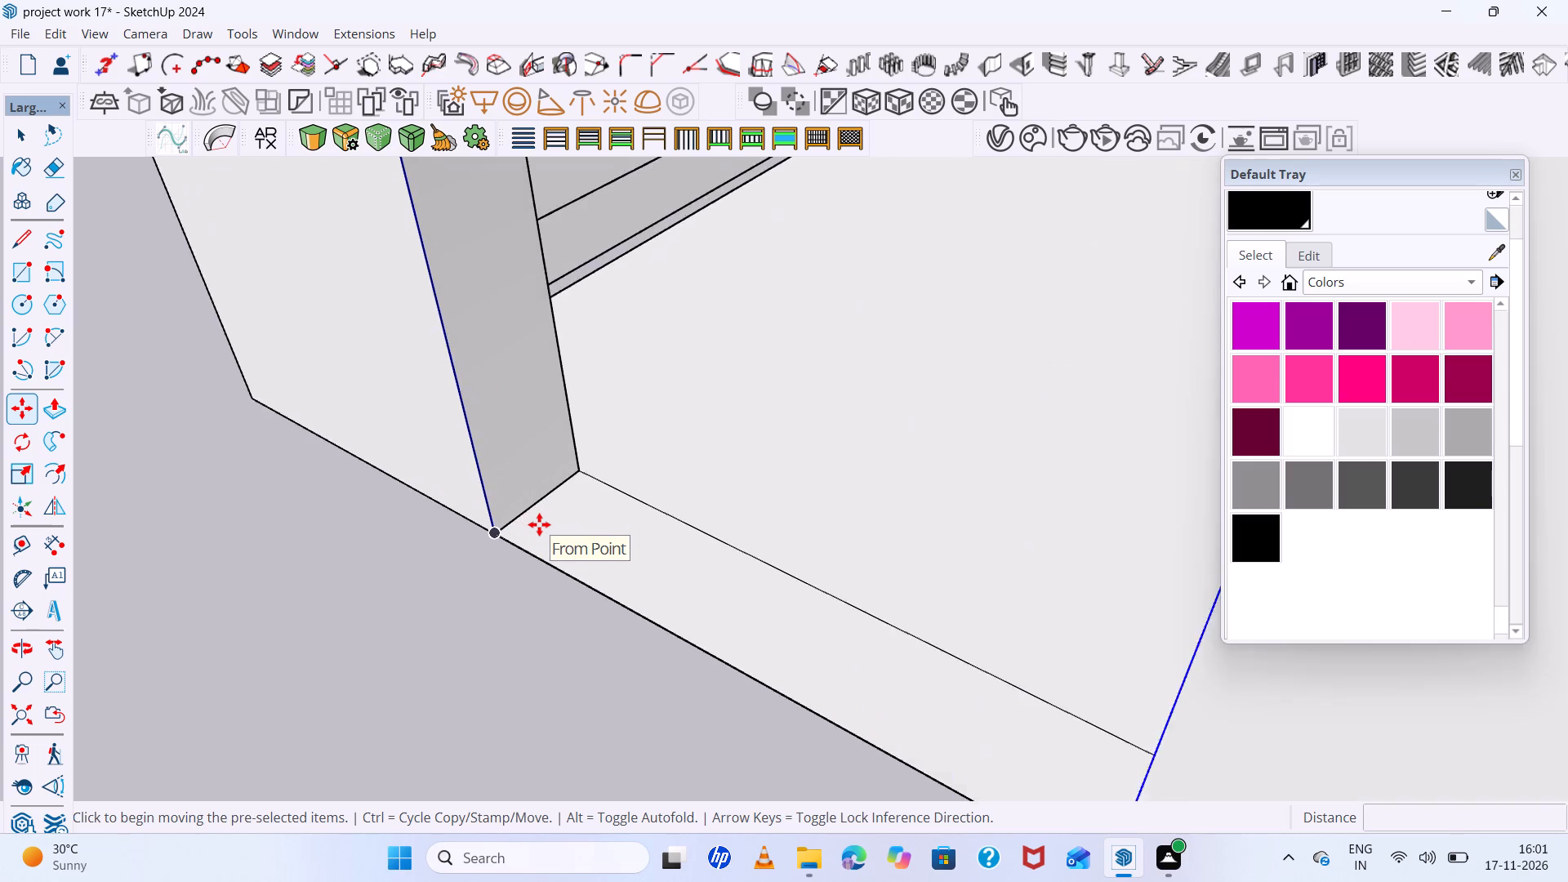
scroll(539, 524, down, 4)
middle_drag(539, 523, 605, 549)
middle_drag(602, 550, 574, 550)
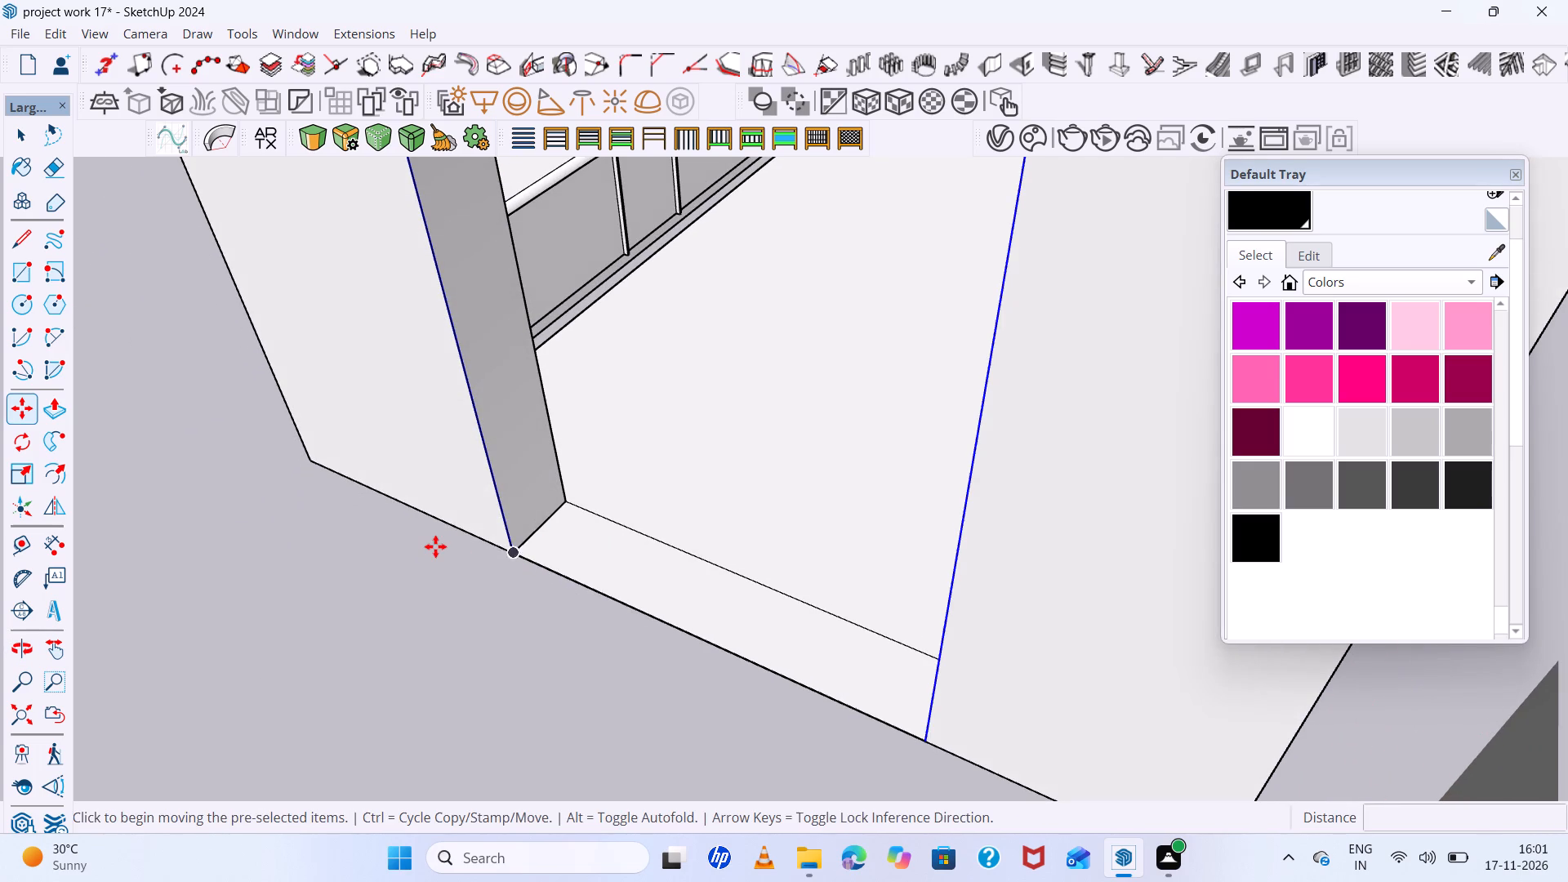
key(space)
Examine the pasted arch outline where it meets the base corner of the opening's jamb on the wall's outer face.
scroll(542, 548, up, 11)
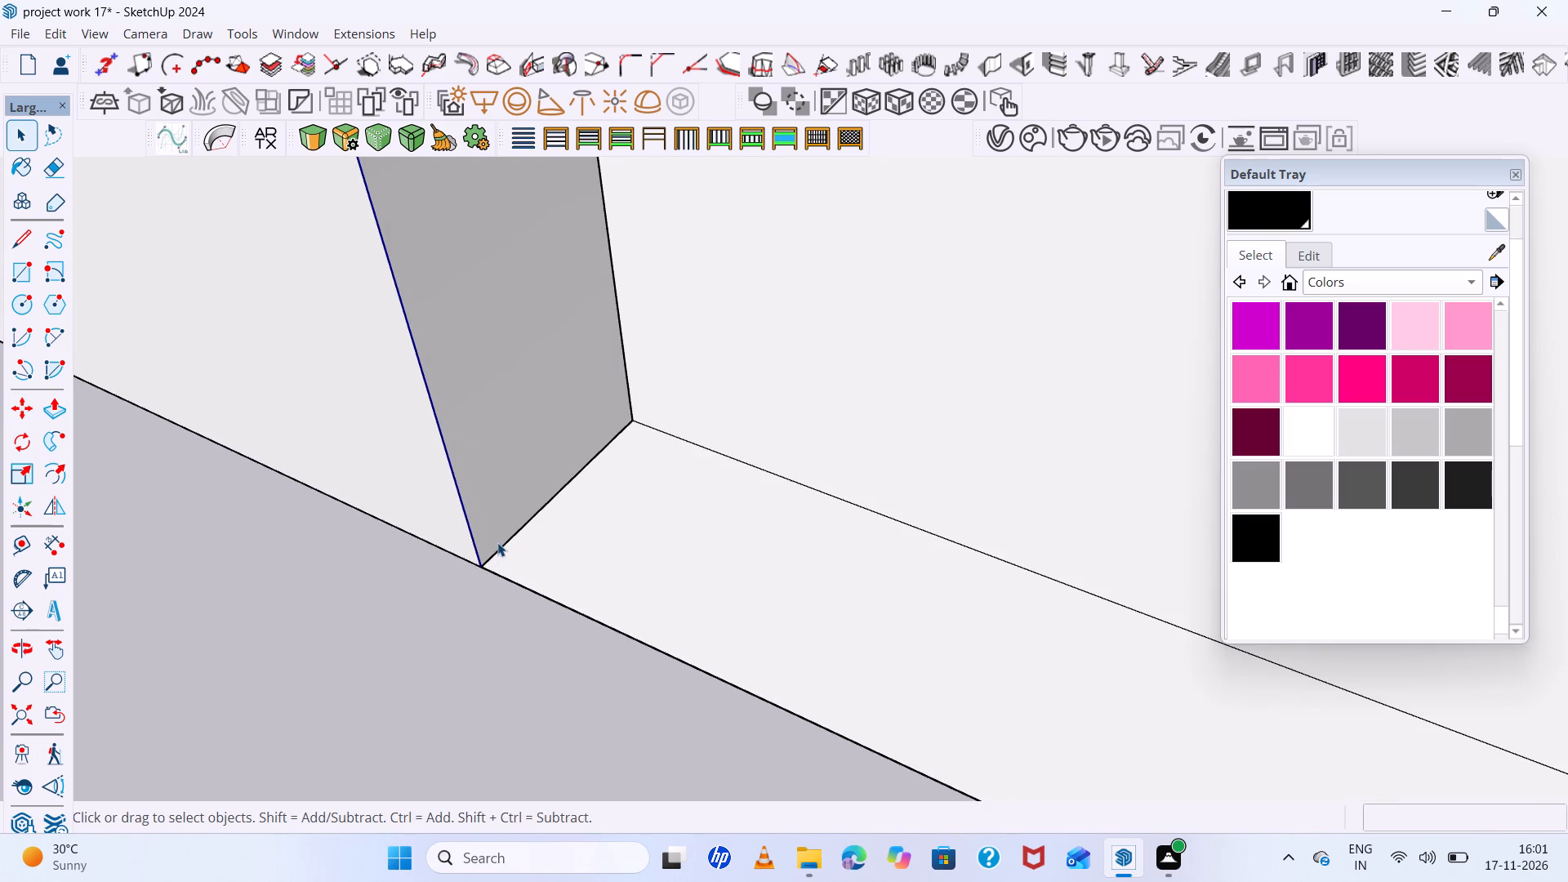
scroll(497, 542, down, 8)
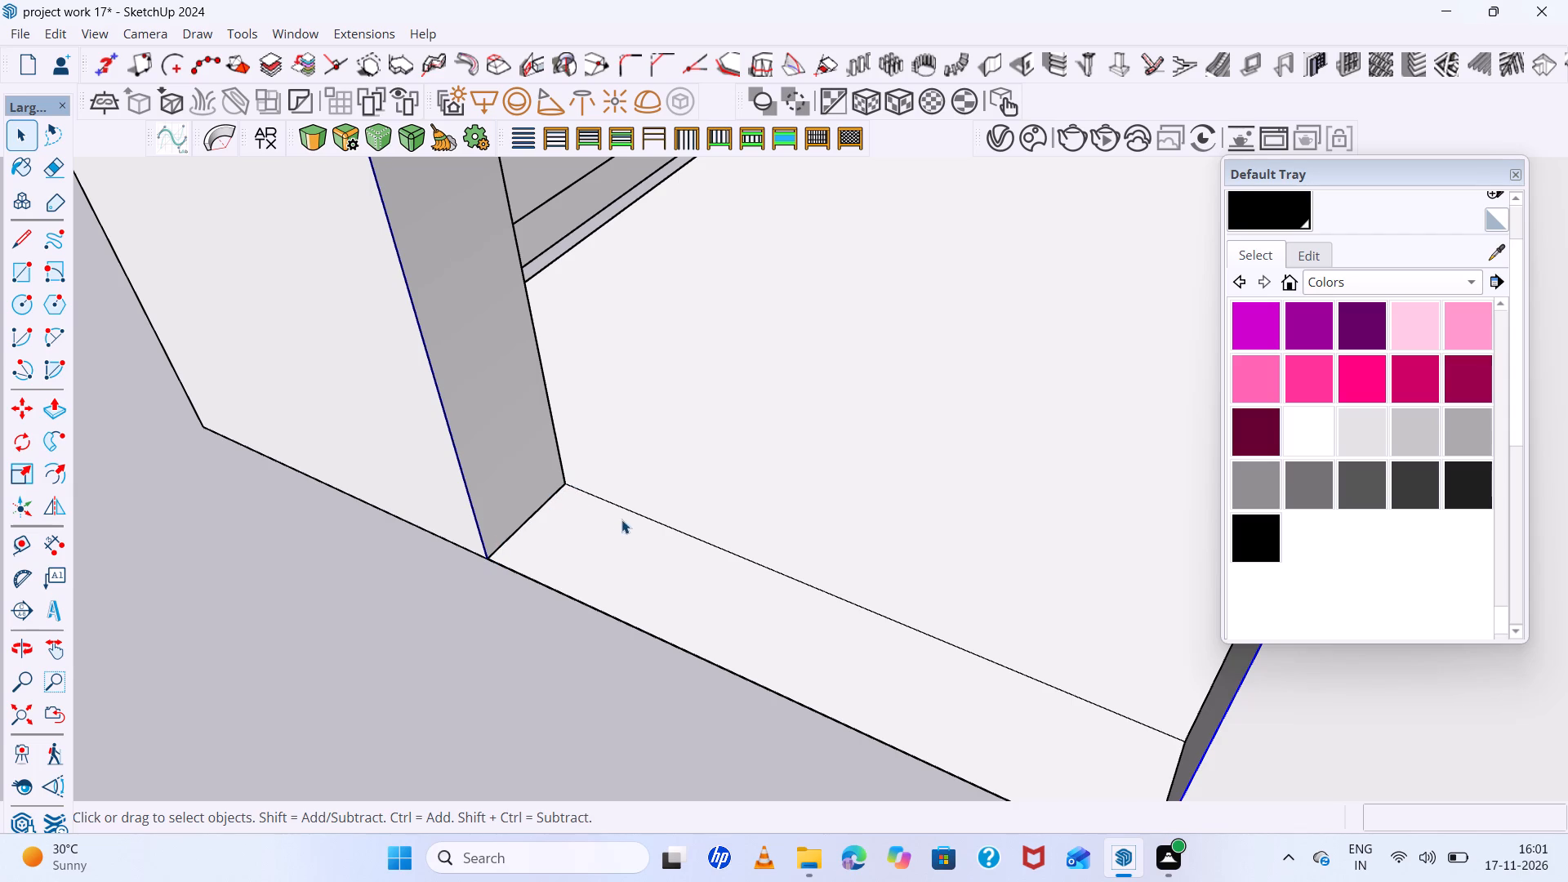
scroll(613, 498, down, 7)
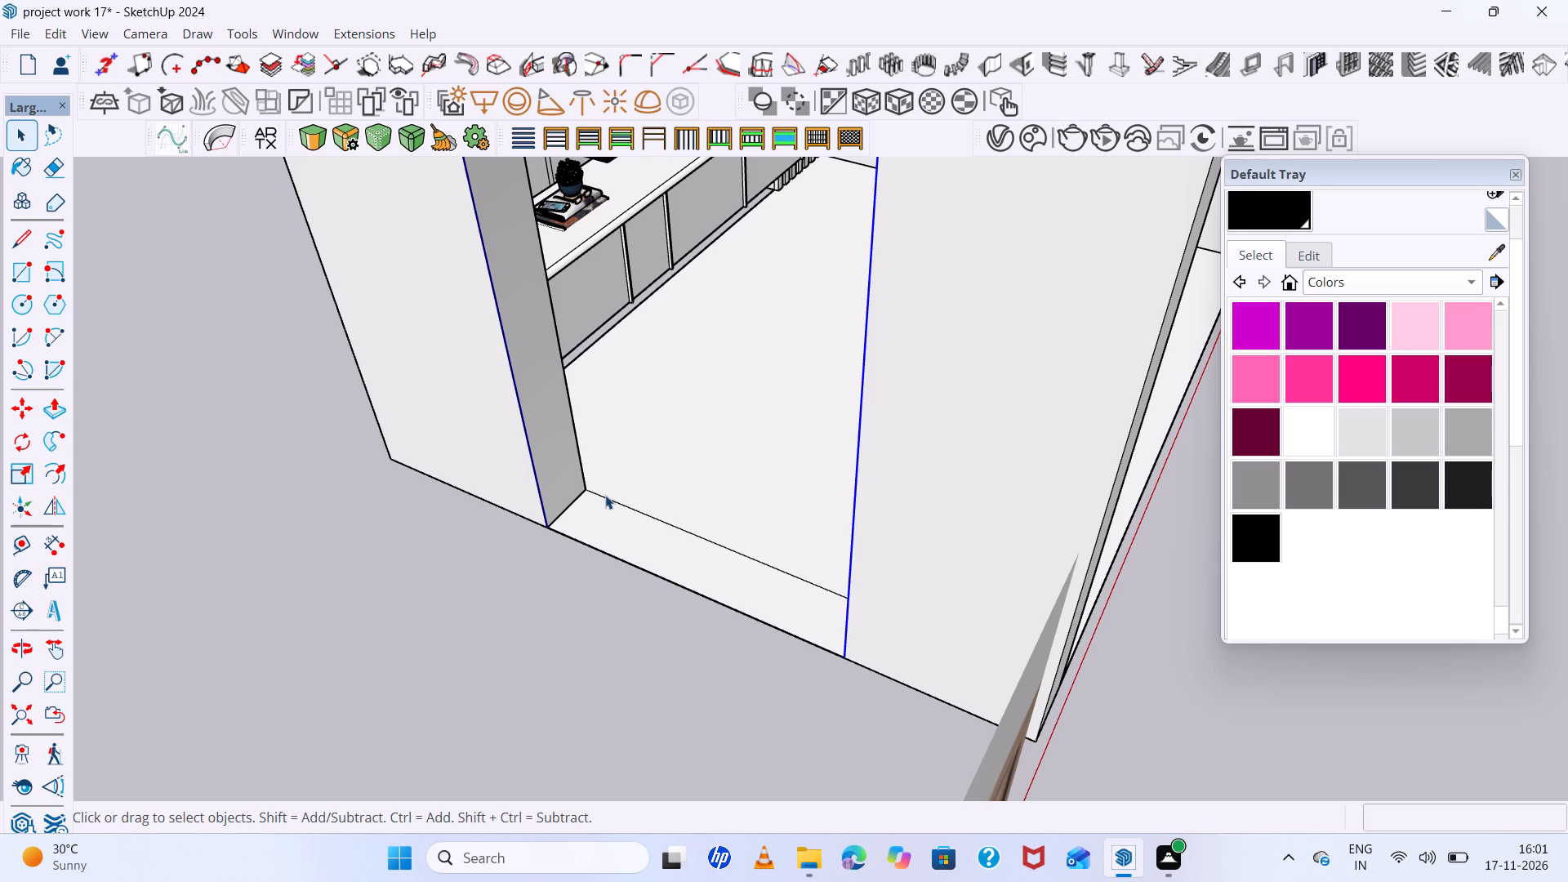
scroll(605, 495, down, 13)
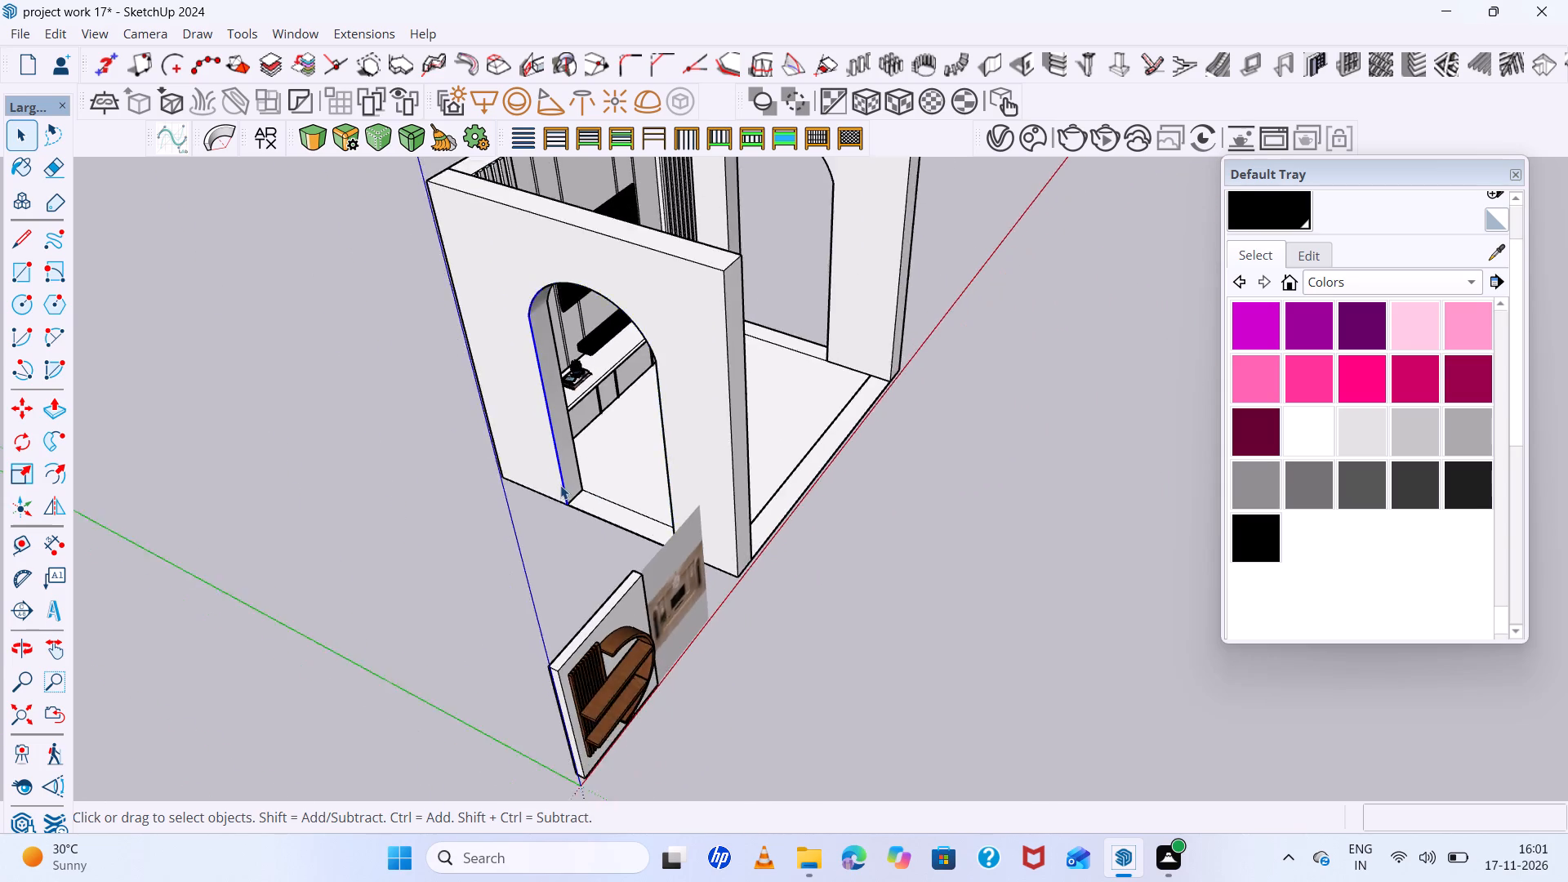
scroll(560, 485, down, 2)
middle_drag(675, 496, 347, 506)
scroll(674, 443, up, 10)
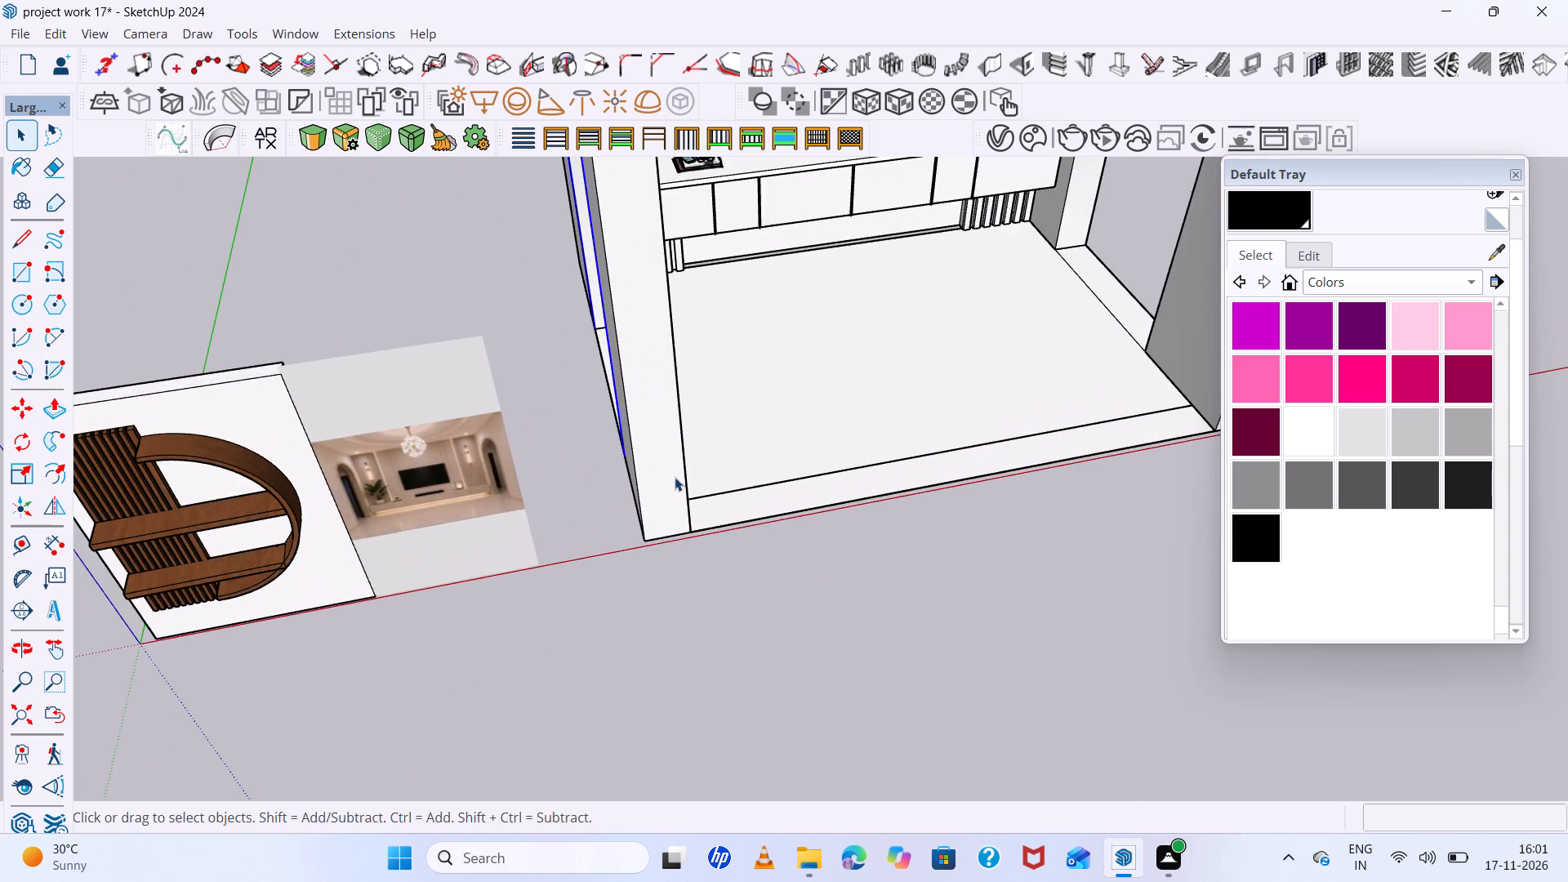
middle_drag(680, 481, 505, 452)
scroll(630, 479, up, 3)
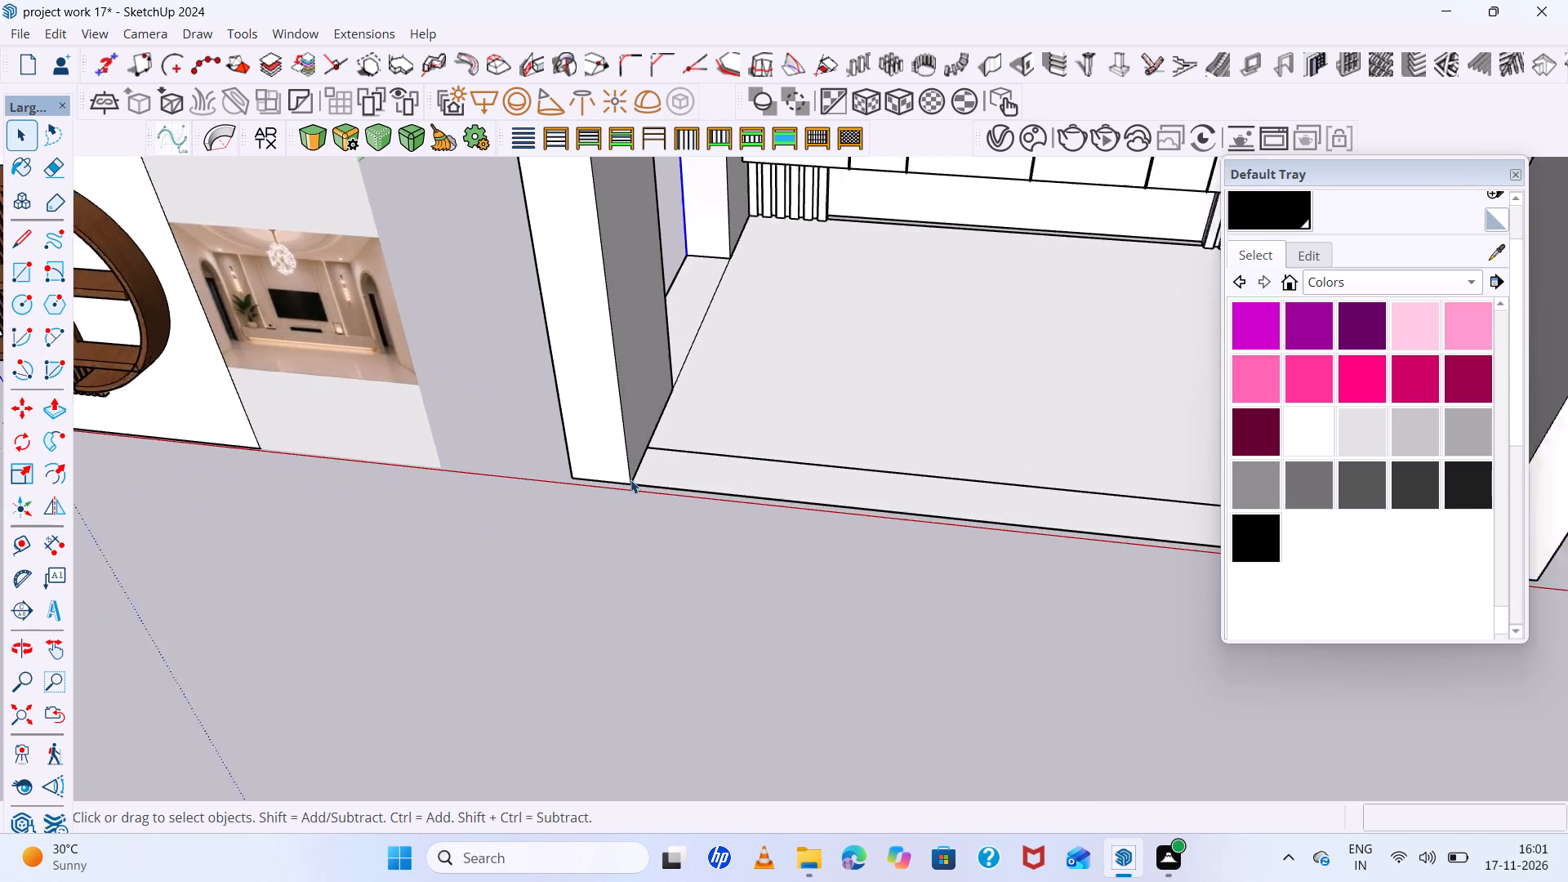
scroll(630, 479, up, 1)
scroll(630, 479, down, 4)
middle_drag(635, 479, 1052, 493)
scroll(571, 373, up, 9)
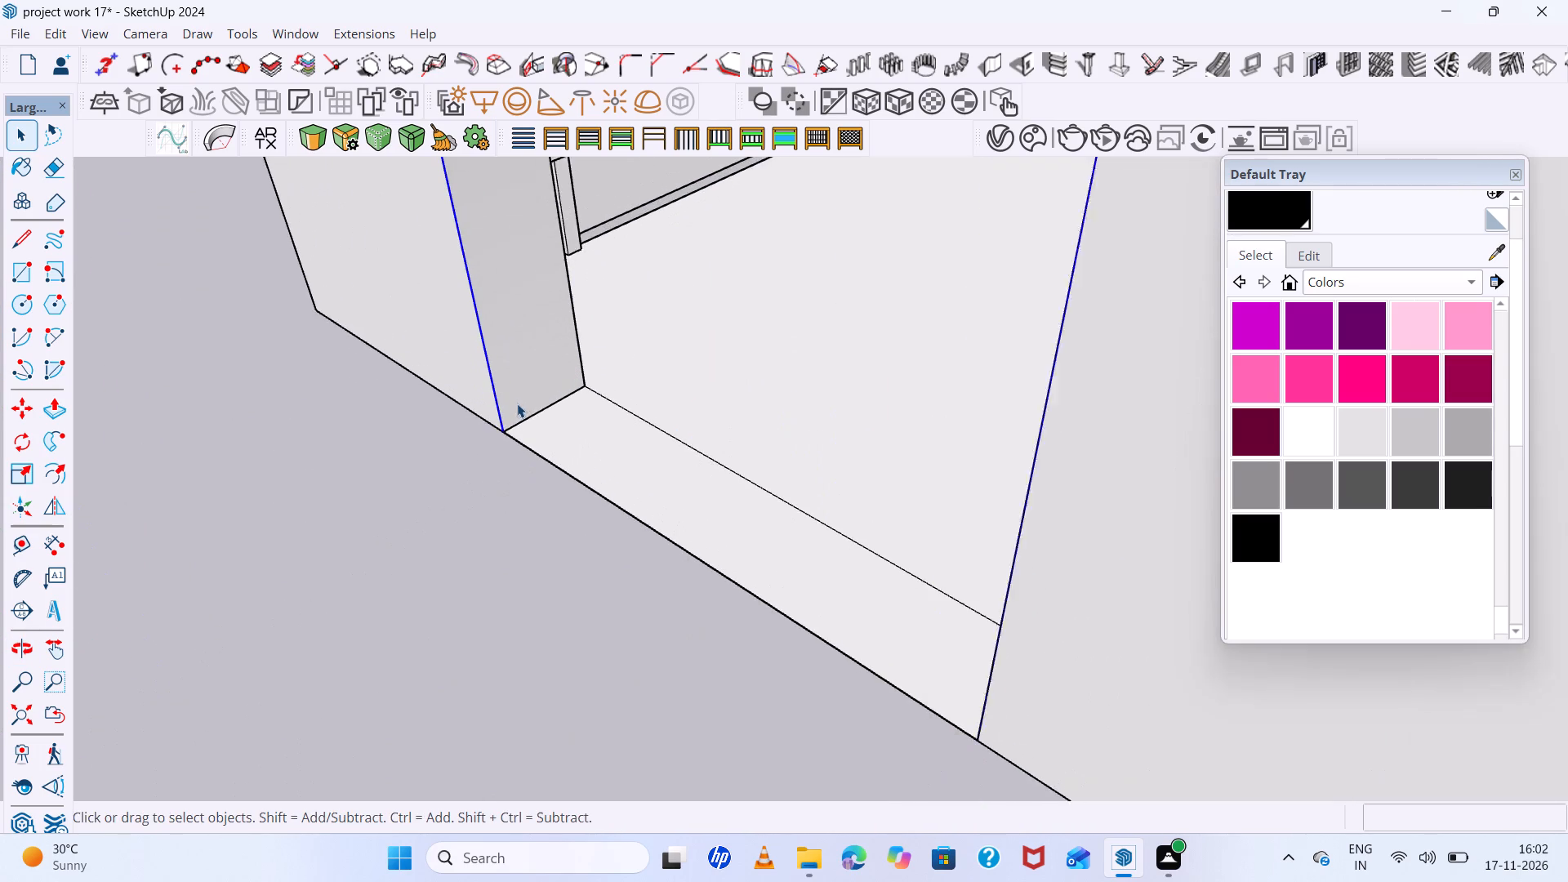
scroll(517, 403, up, 1)
middle_drag(506, 435, 385, 403)
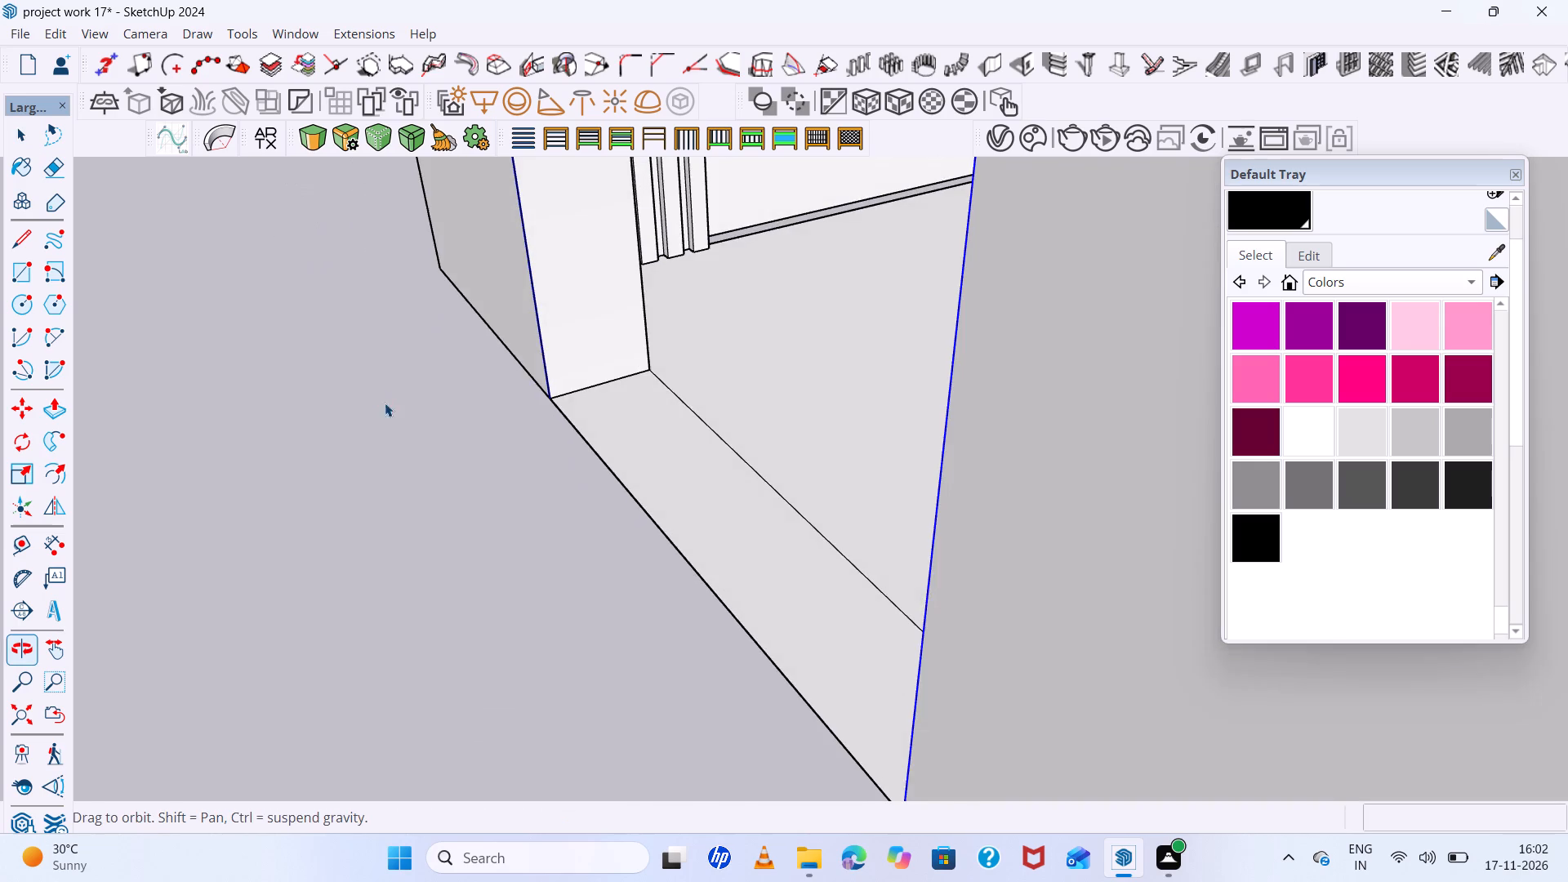
scroll(563, 394, up, 5)
scroll(546, 392, down, 1)
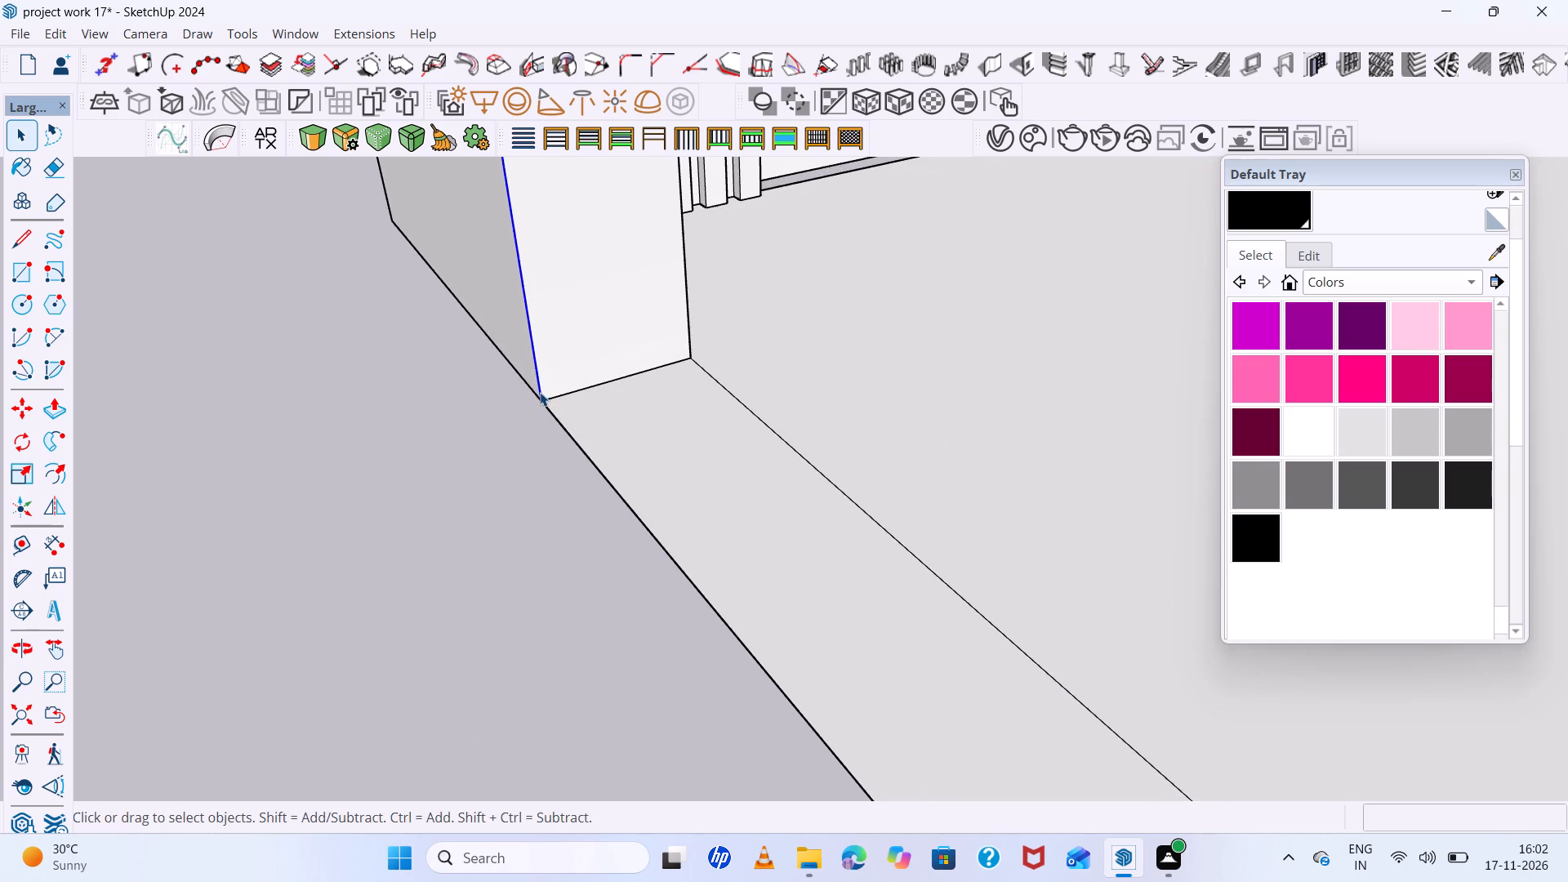
scroll(540, 392, down, 1)
middle_drag(538, 391, 765, 412)
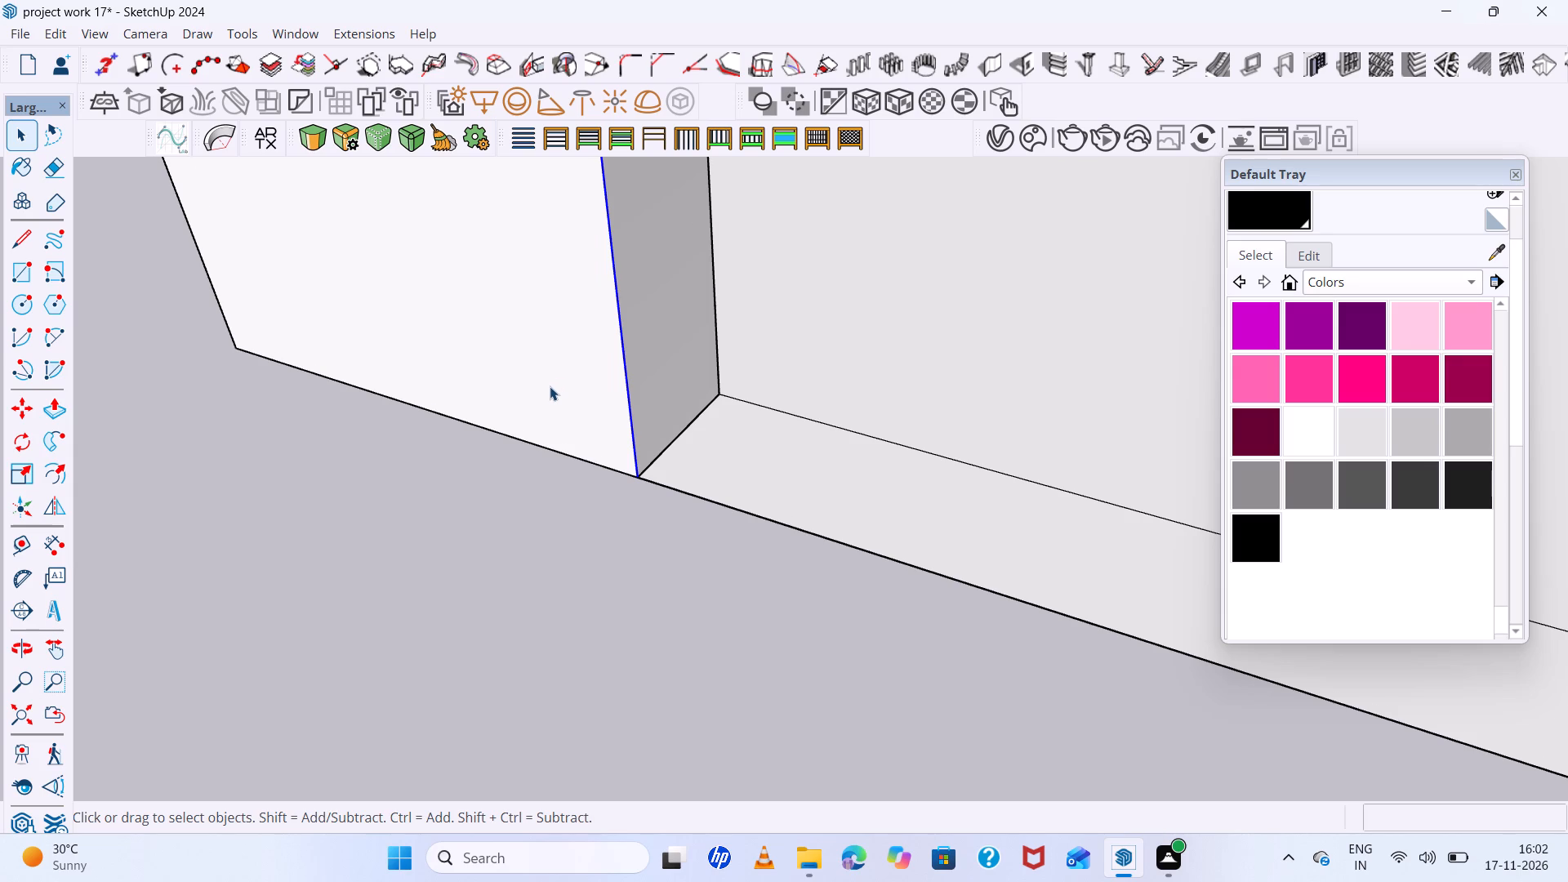
Examine the pasted arch outline around the side wall's opening, from the outer base corners up to the arc.
scroll(550, 386, down, 5)
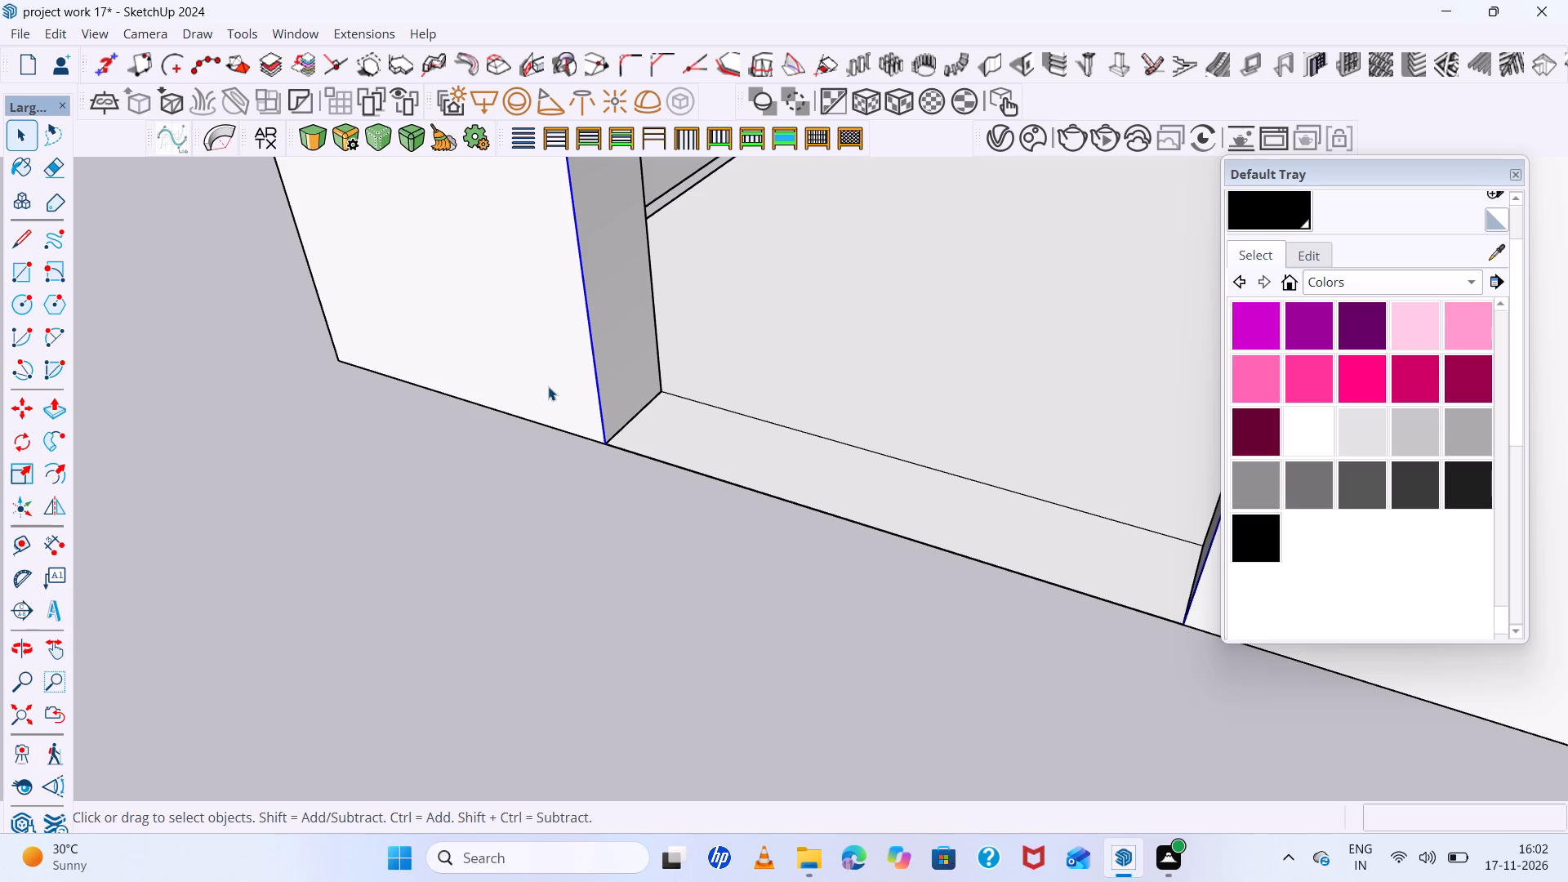
scroll(548, 386, down, 3)
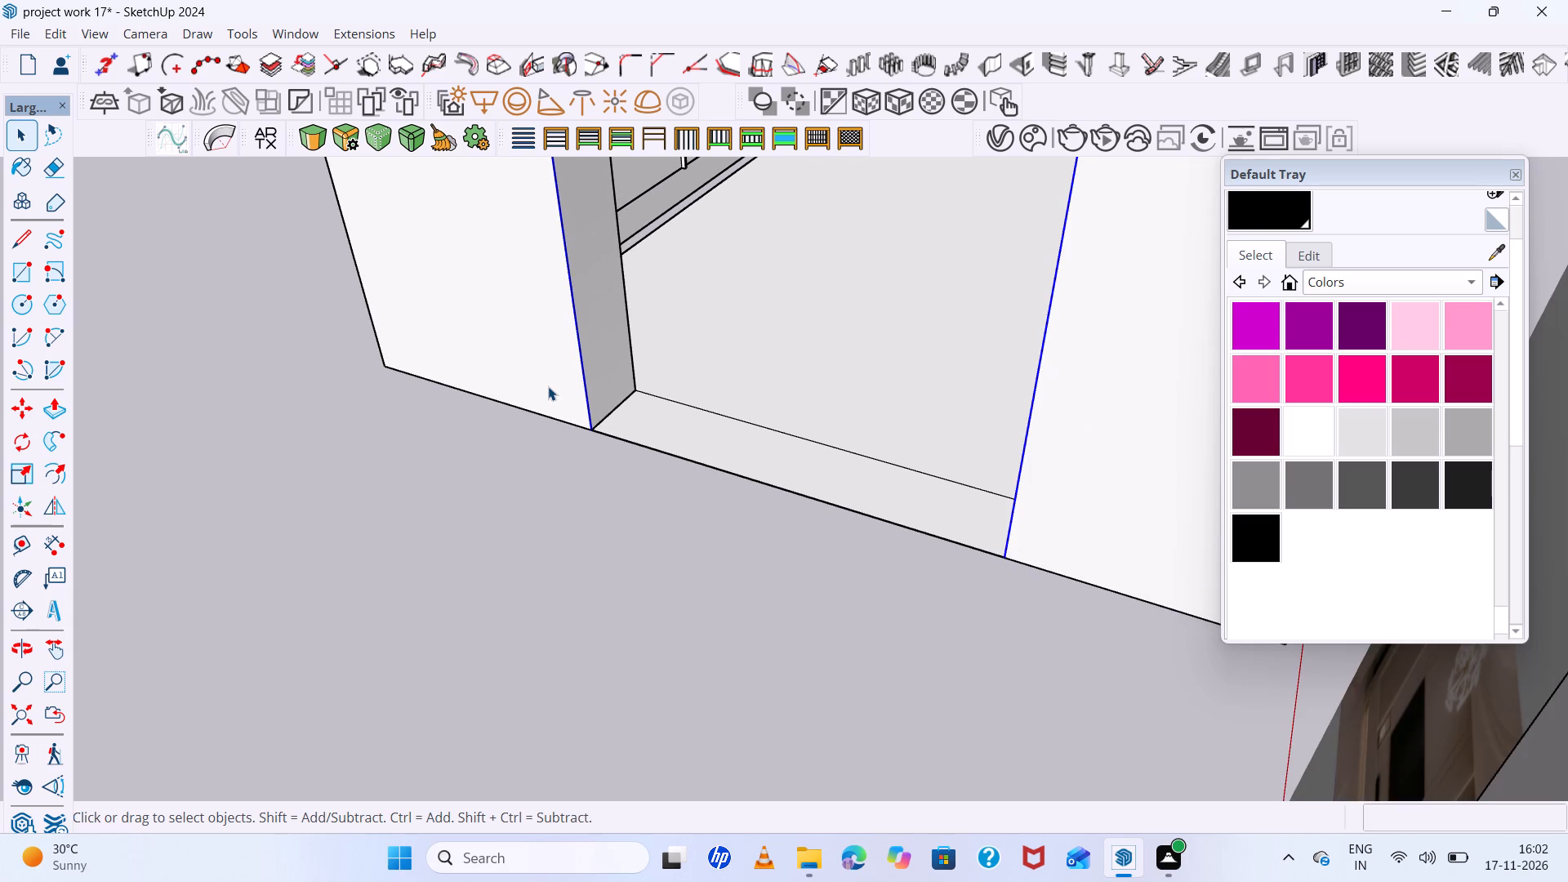
scroll(548, 386, up, 5)
scroll(548, 386, down, 4)
middle_drag(564, 421, 708, 263)
scroll(546, 465, up, 4)
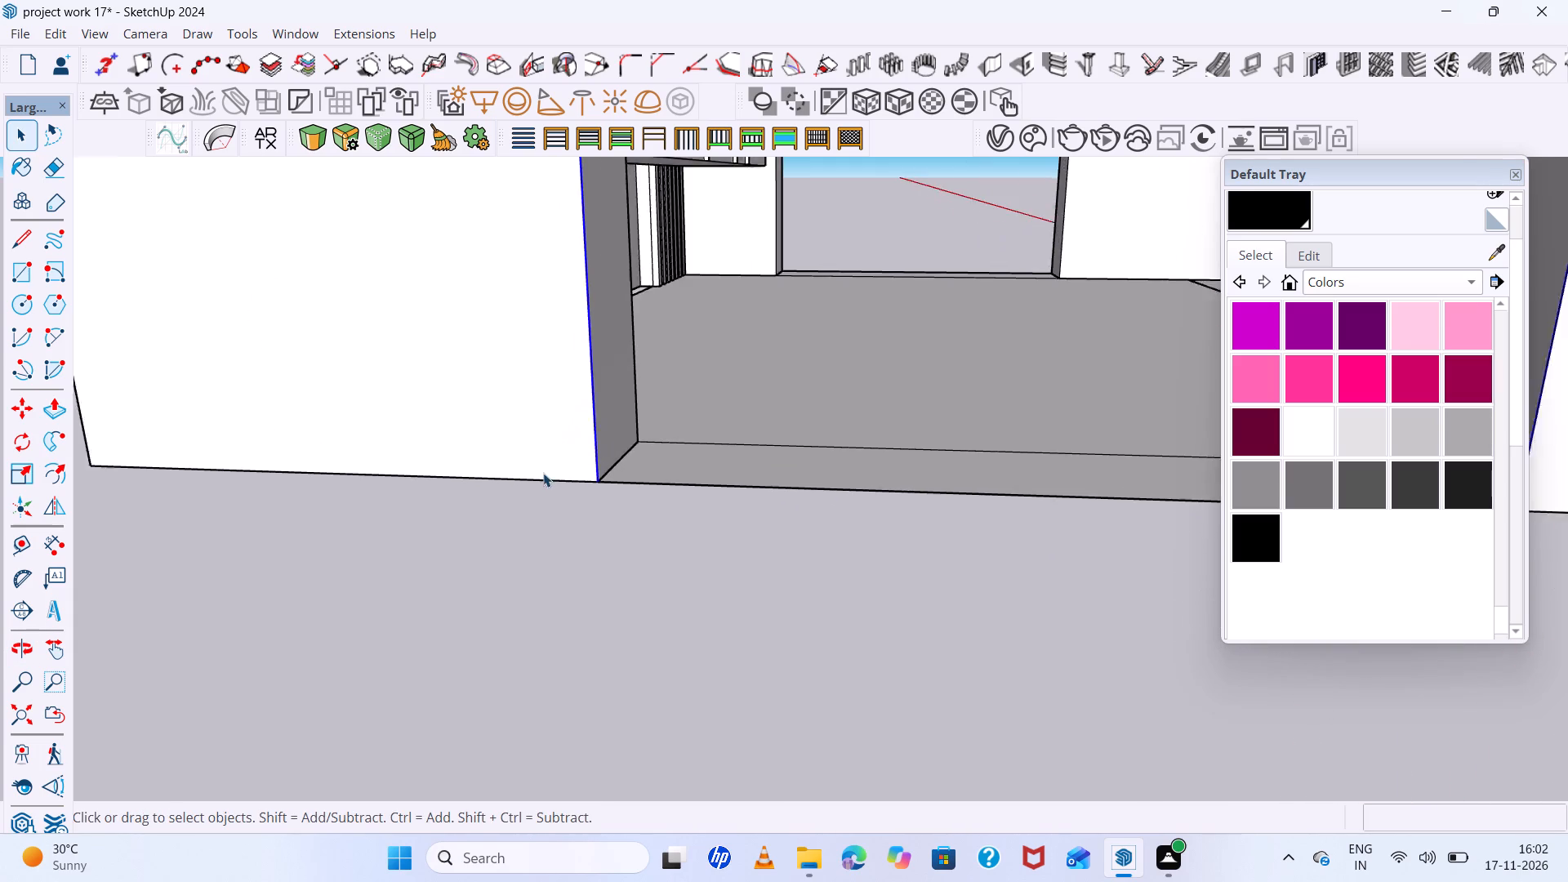
scroll(543, 473, up, 2)
scroll(543, 474, down, 5)
middle_drag(541, 474, 279, 558)
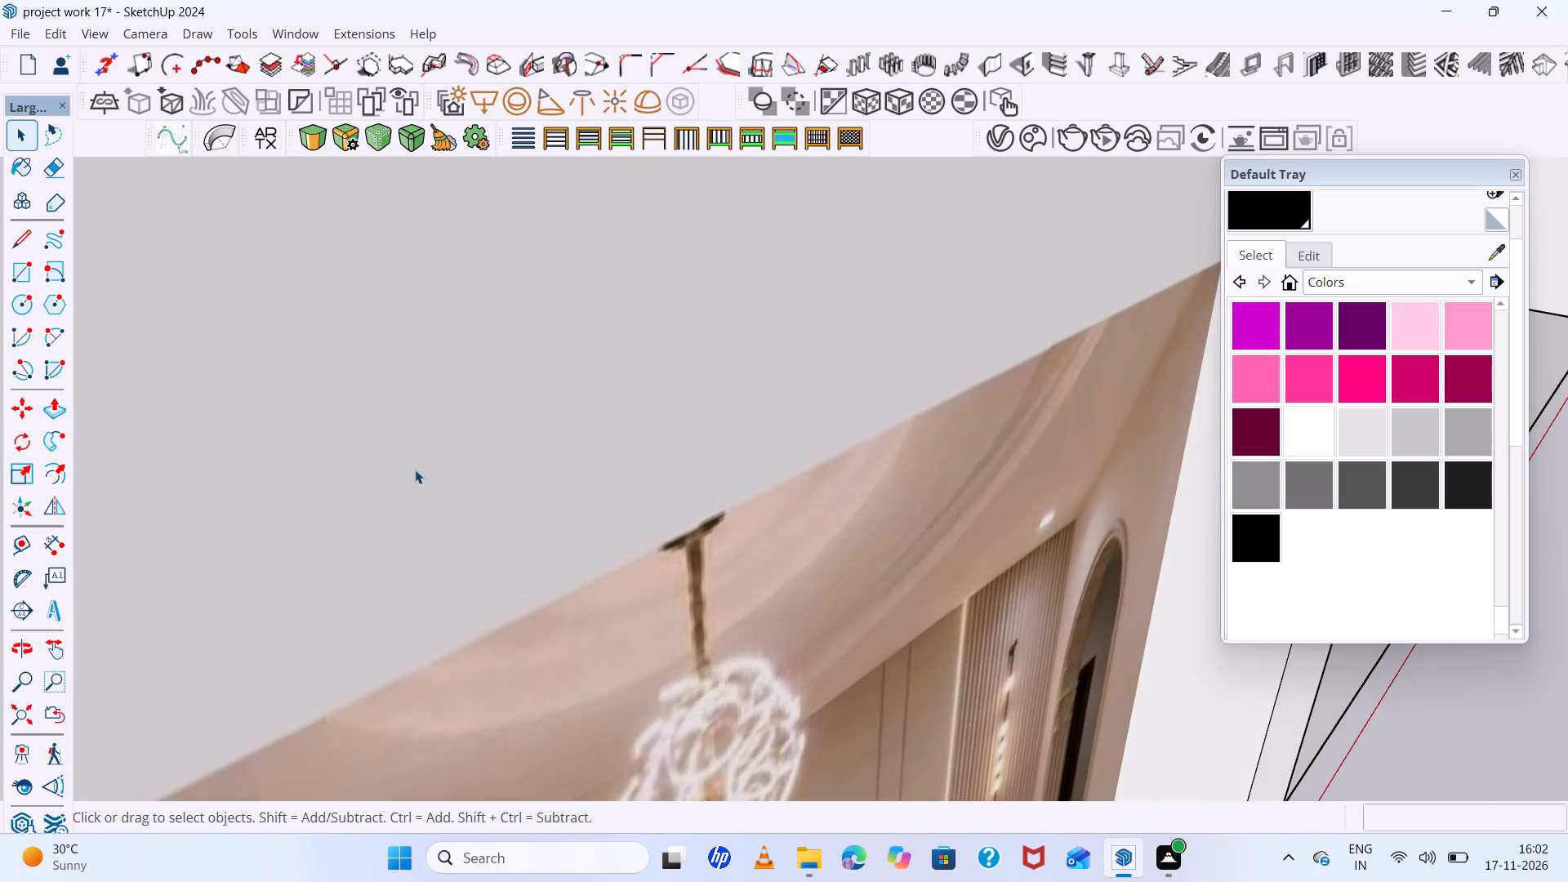
scroll(415, 470, down, 20)
scroll(415, 470, down, 13)
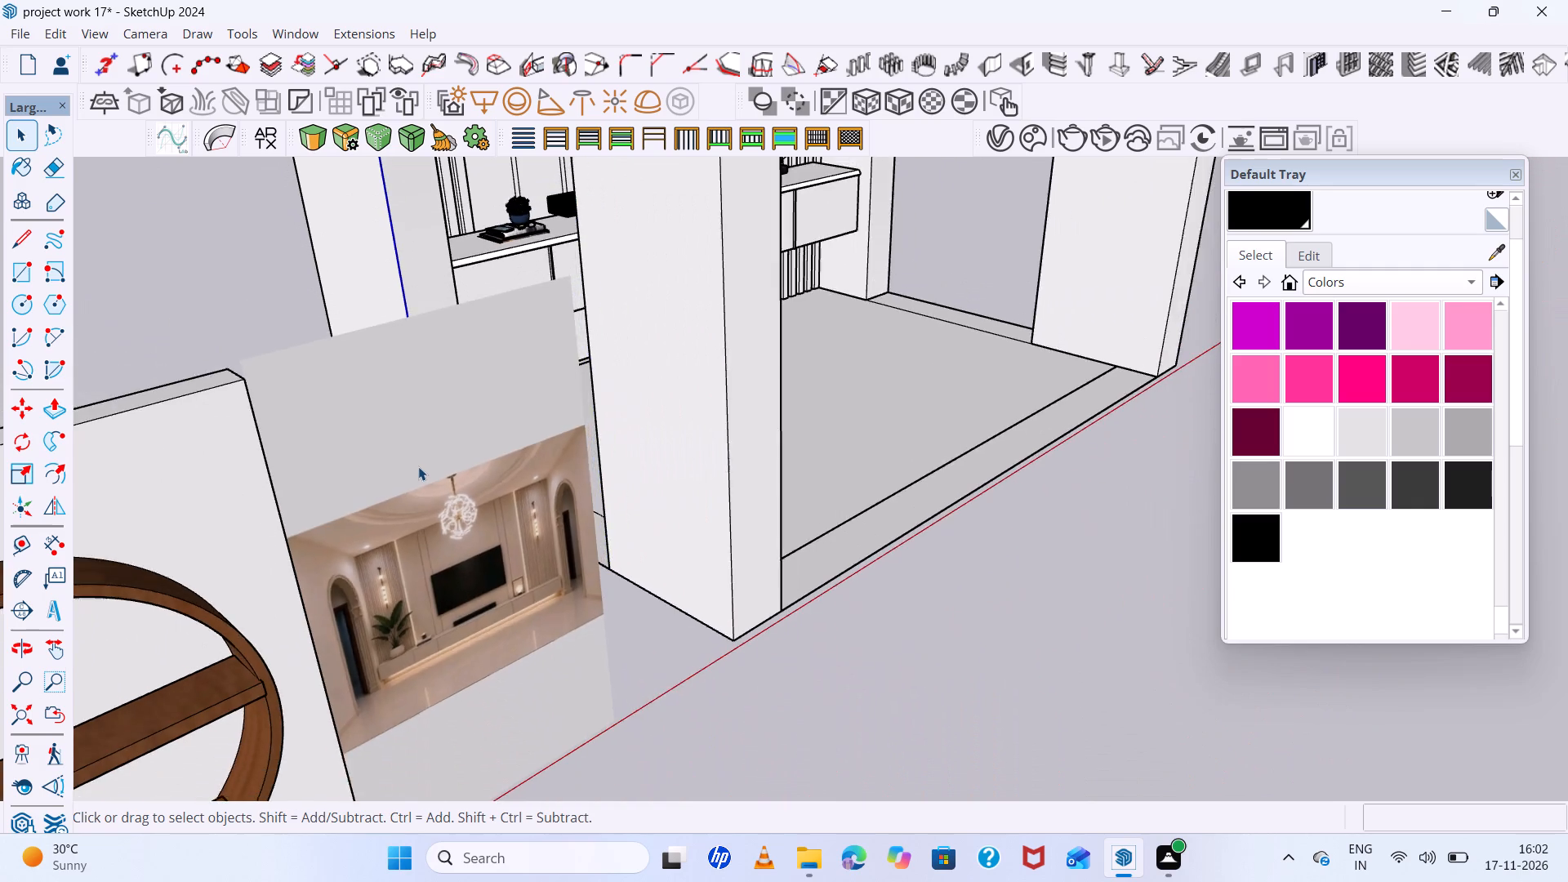
scroll(418, 466, down, 5)
scroll(590, 499, down, 7)
scroll(485, 423, up, 2)
scroll(434, 379, down, 3)
middle_drag(434, 379, 584, 440)
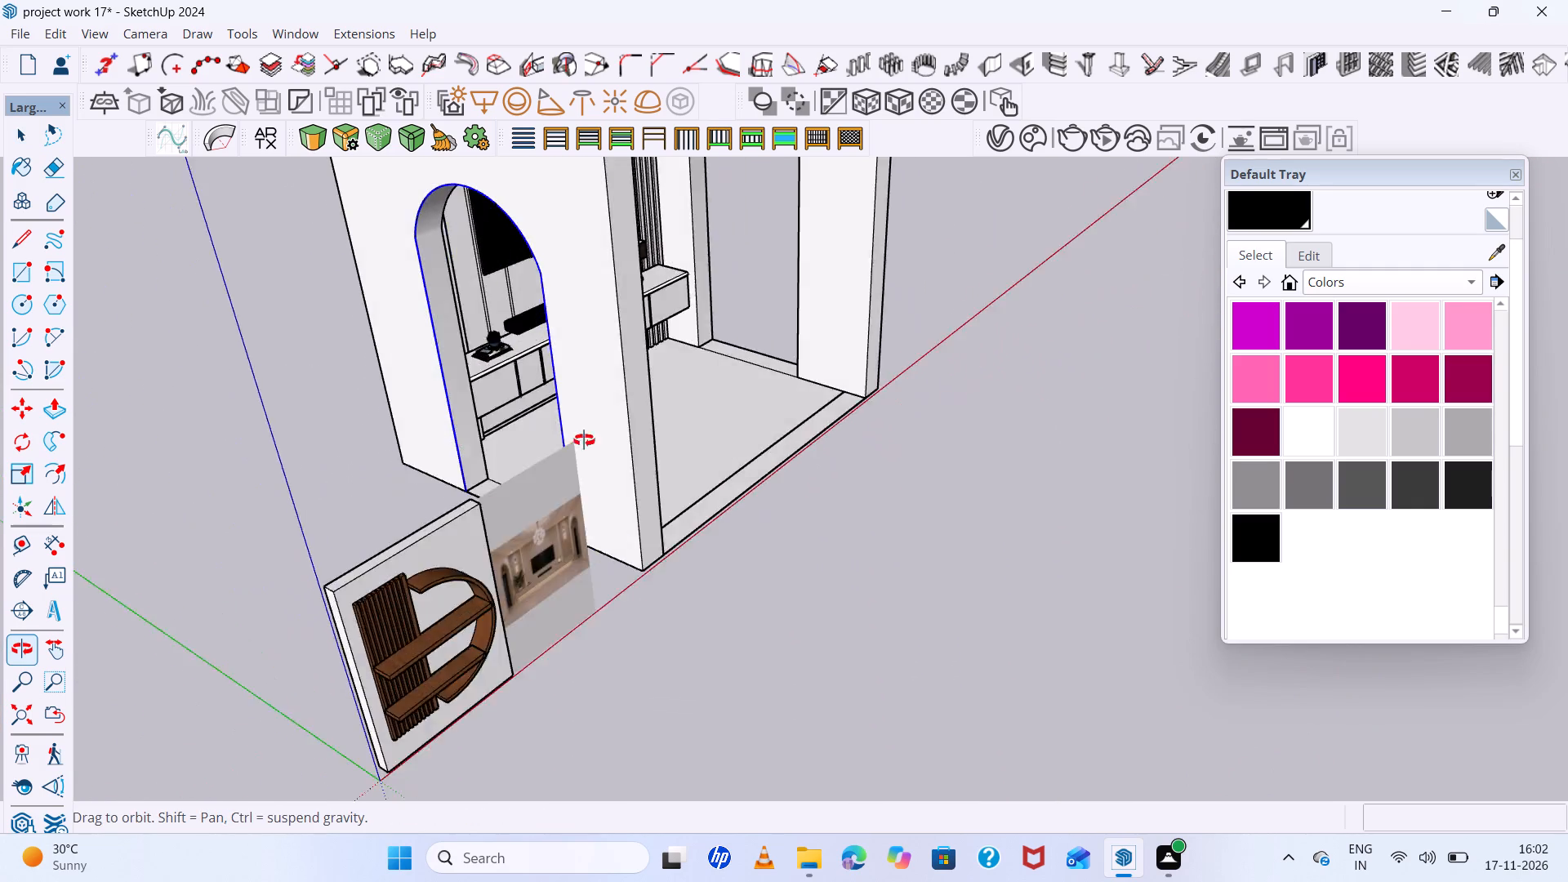
middle_drag(584, 440, 688, 448)
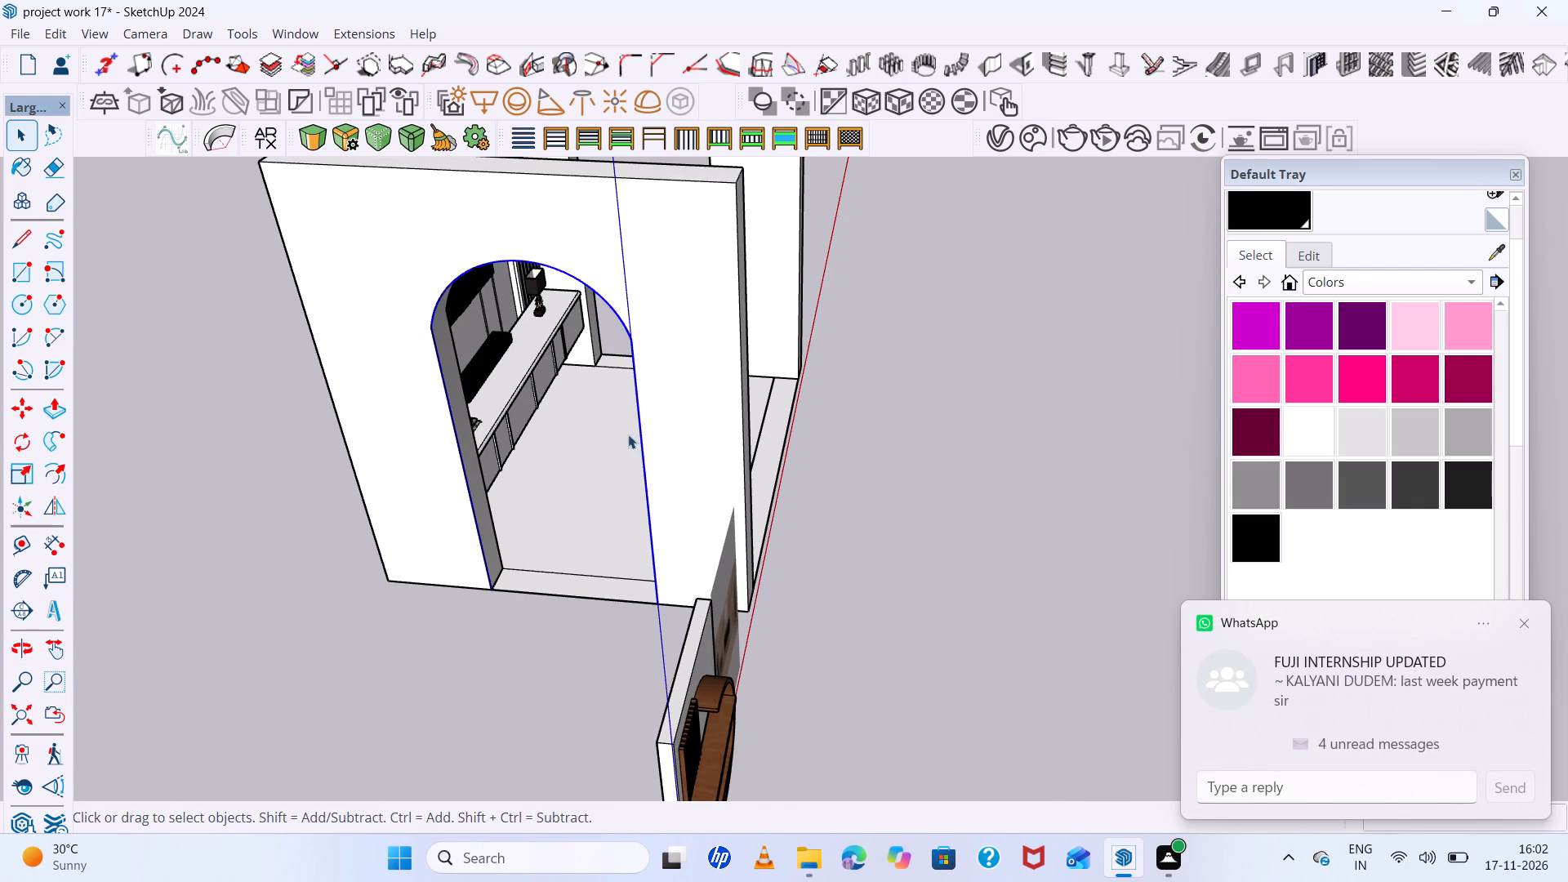
click(1525, 615)
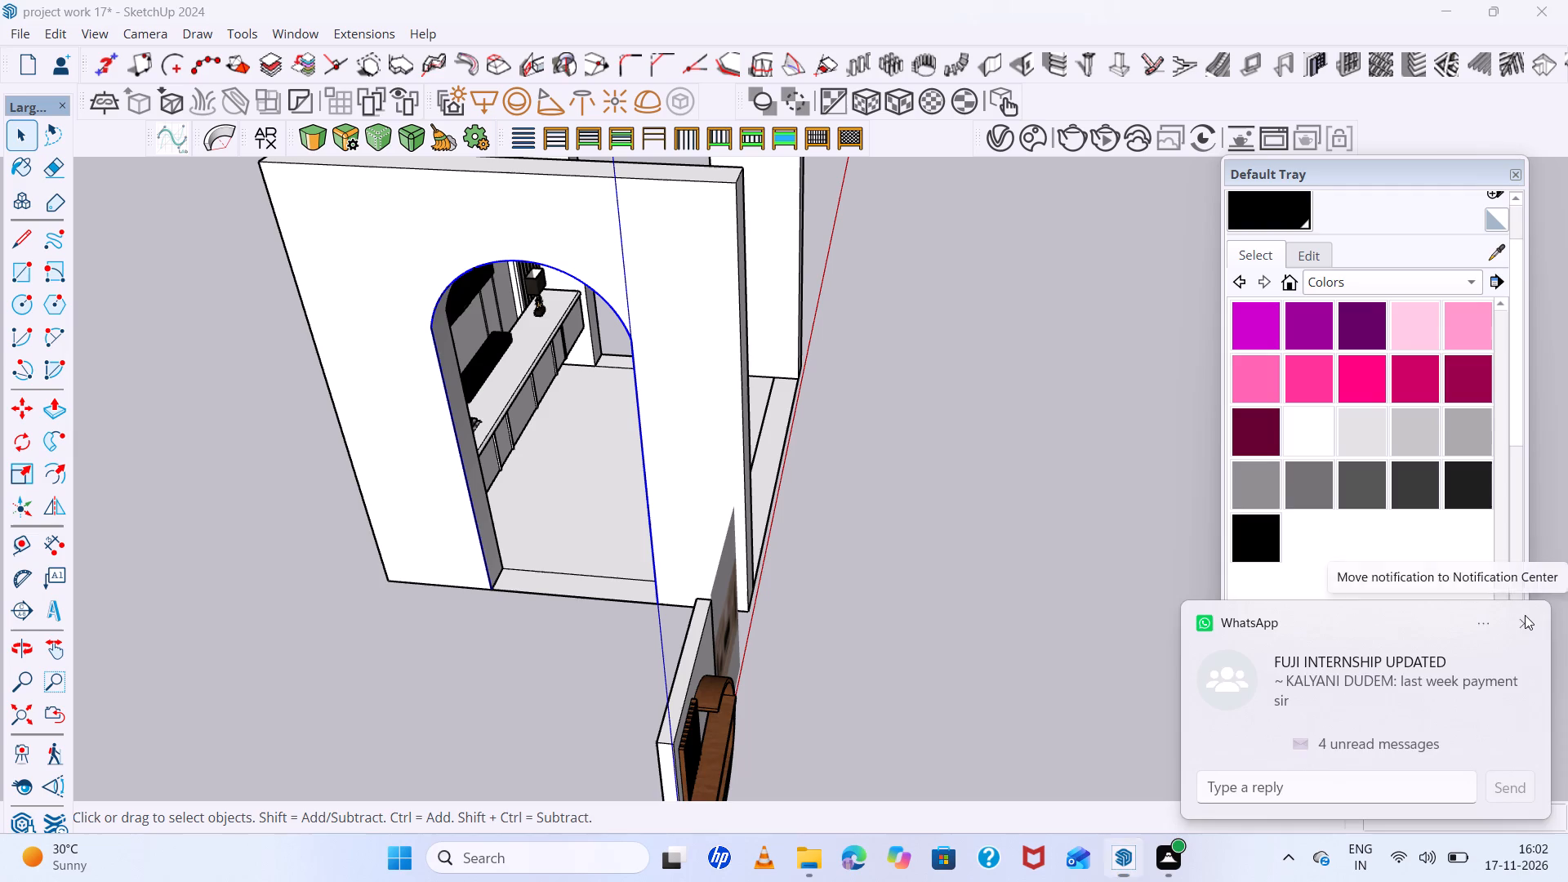
scroll(706, 589, down, 4)
scroll(519, 571, up, 6)
middle_drag(585, 597, 586, 596)
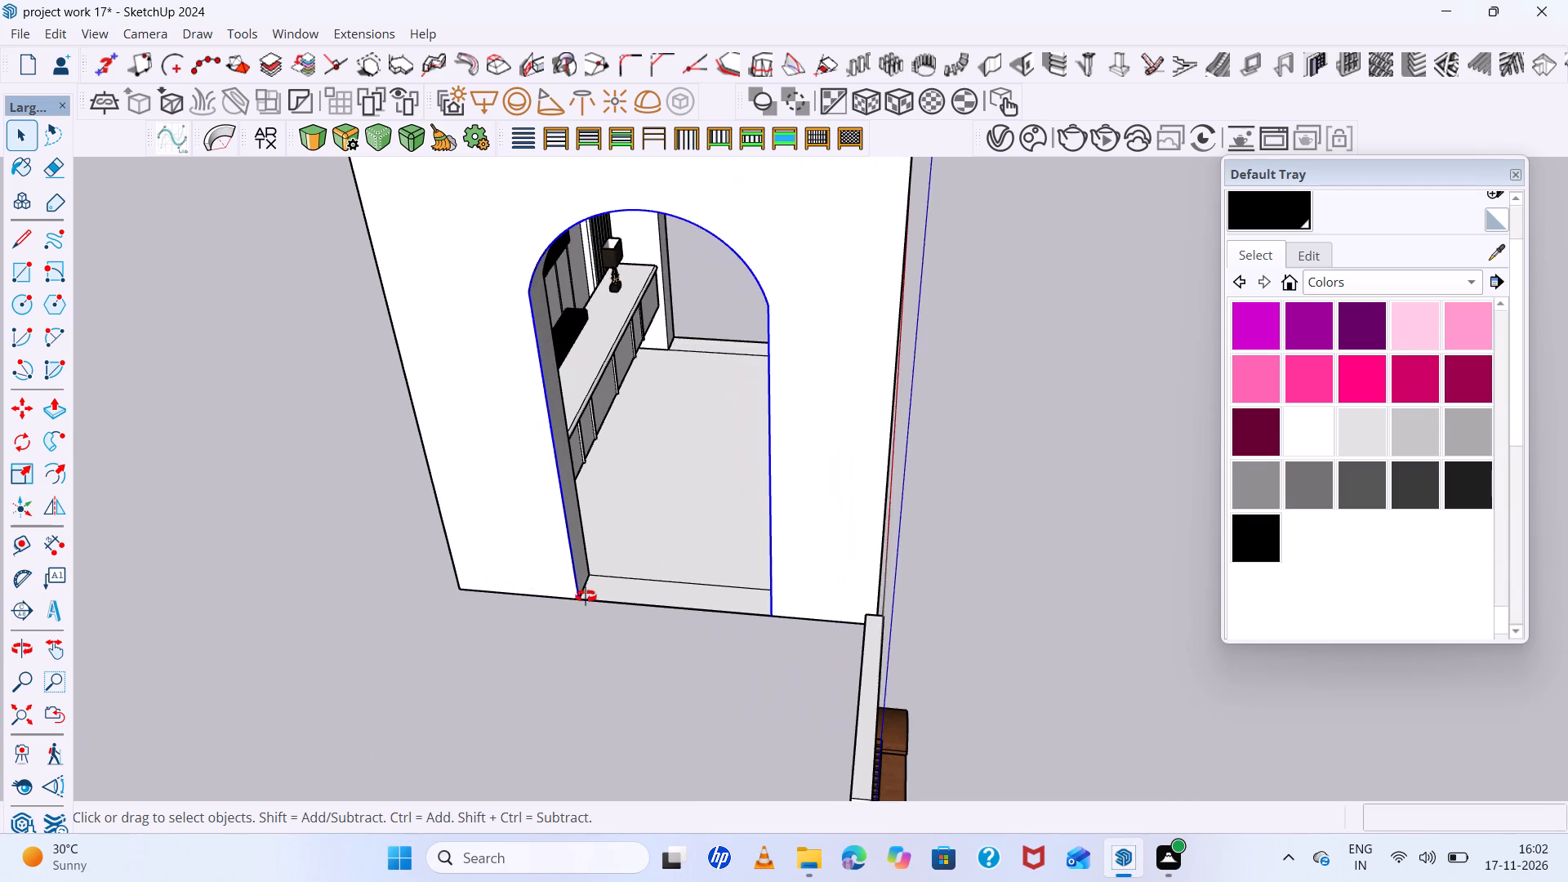
middle_drag(586, 596, 579, 546)
scroll(580, 577, up, 6)
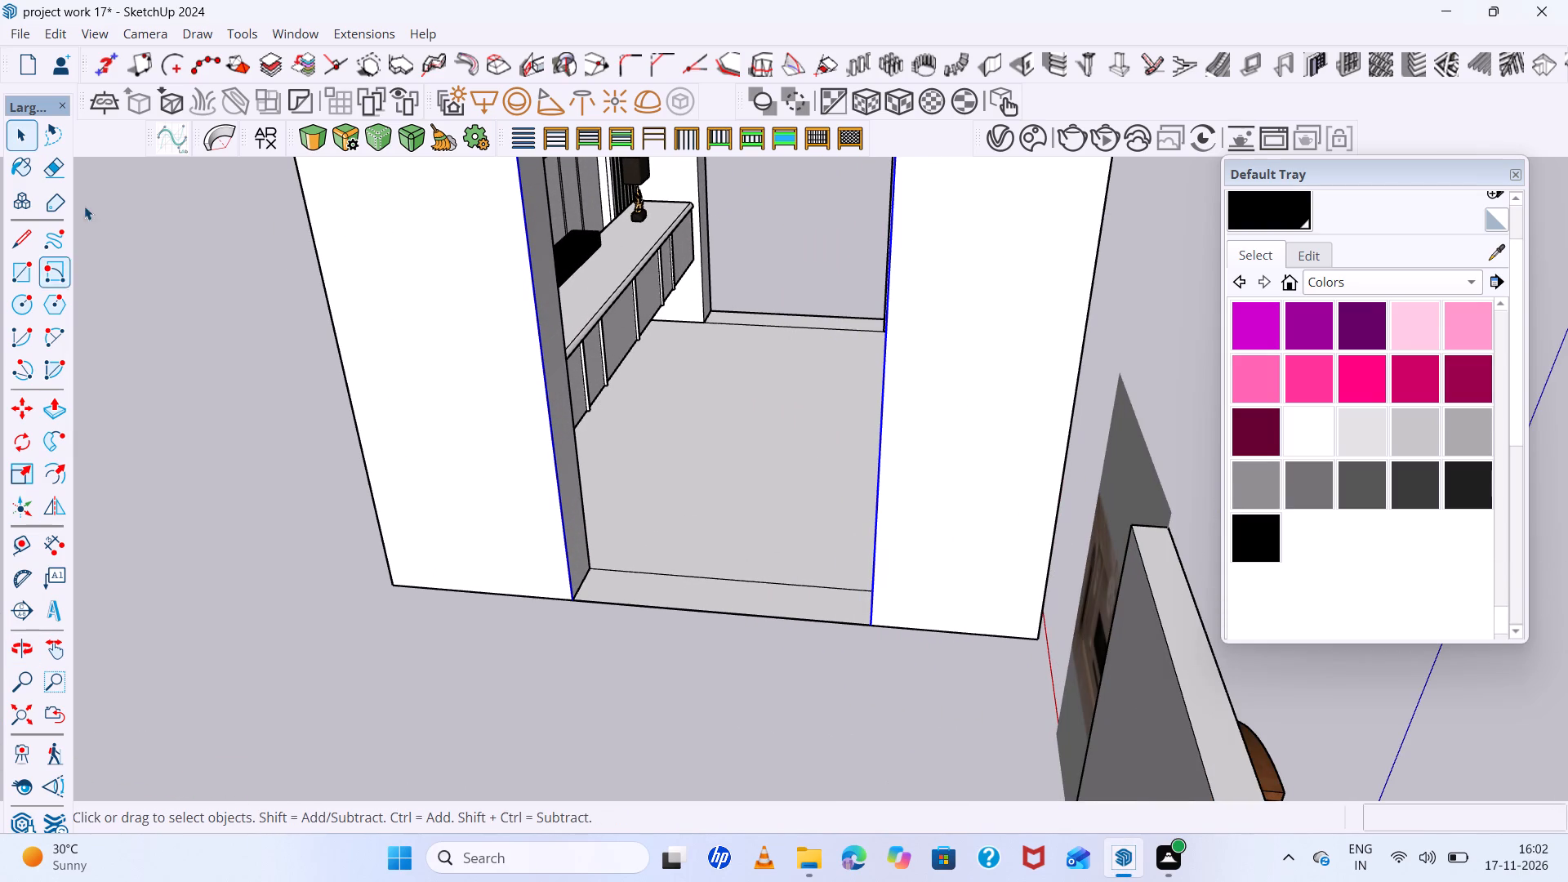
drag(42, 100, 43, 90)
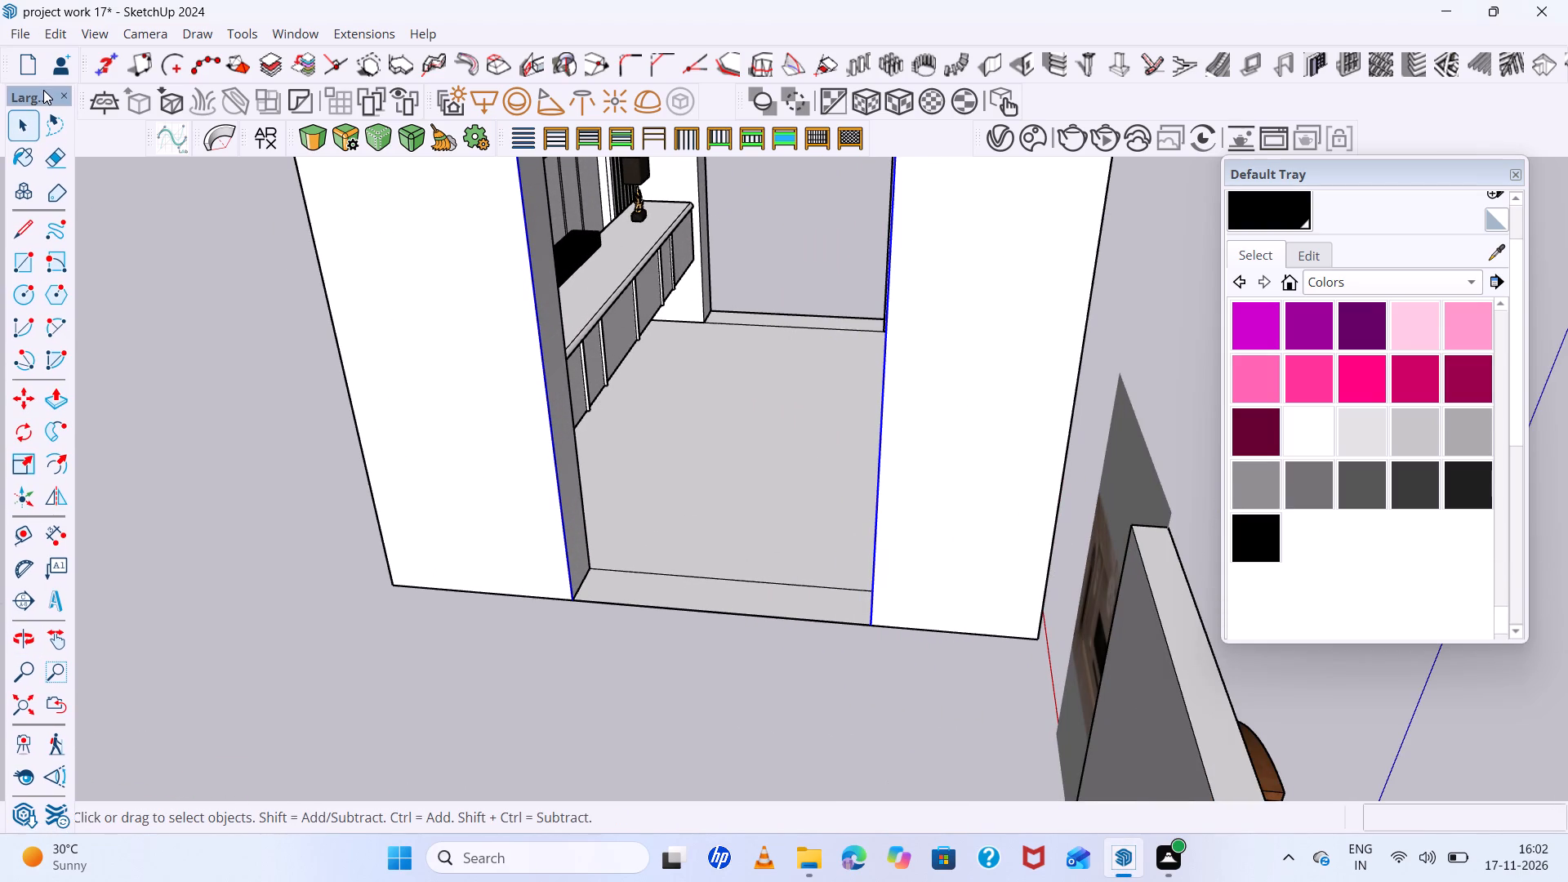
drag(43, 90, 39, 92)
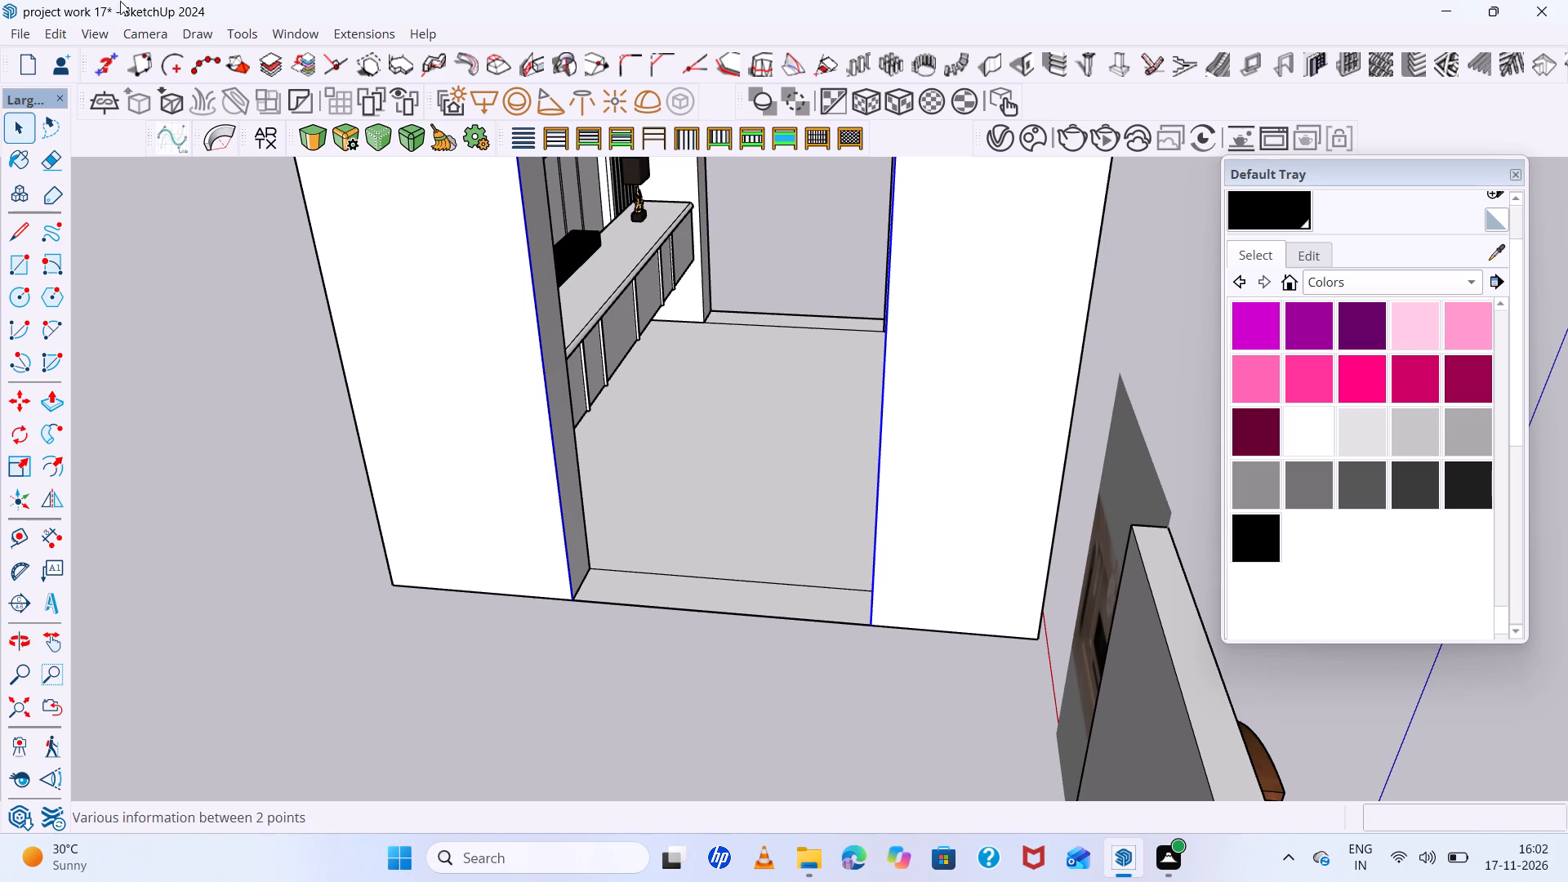
Search the 3D Warehouse for "profie" and look through the listed models.
click(276, 37)
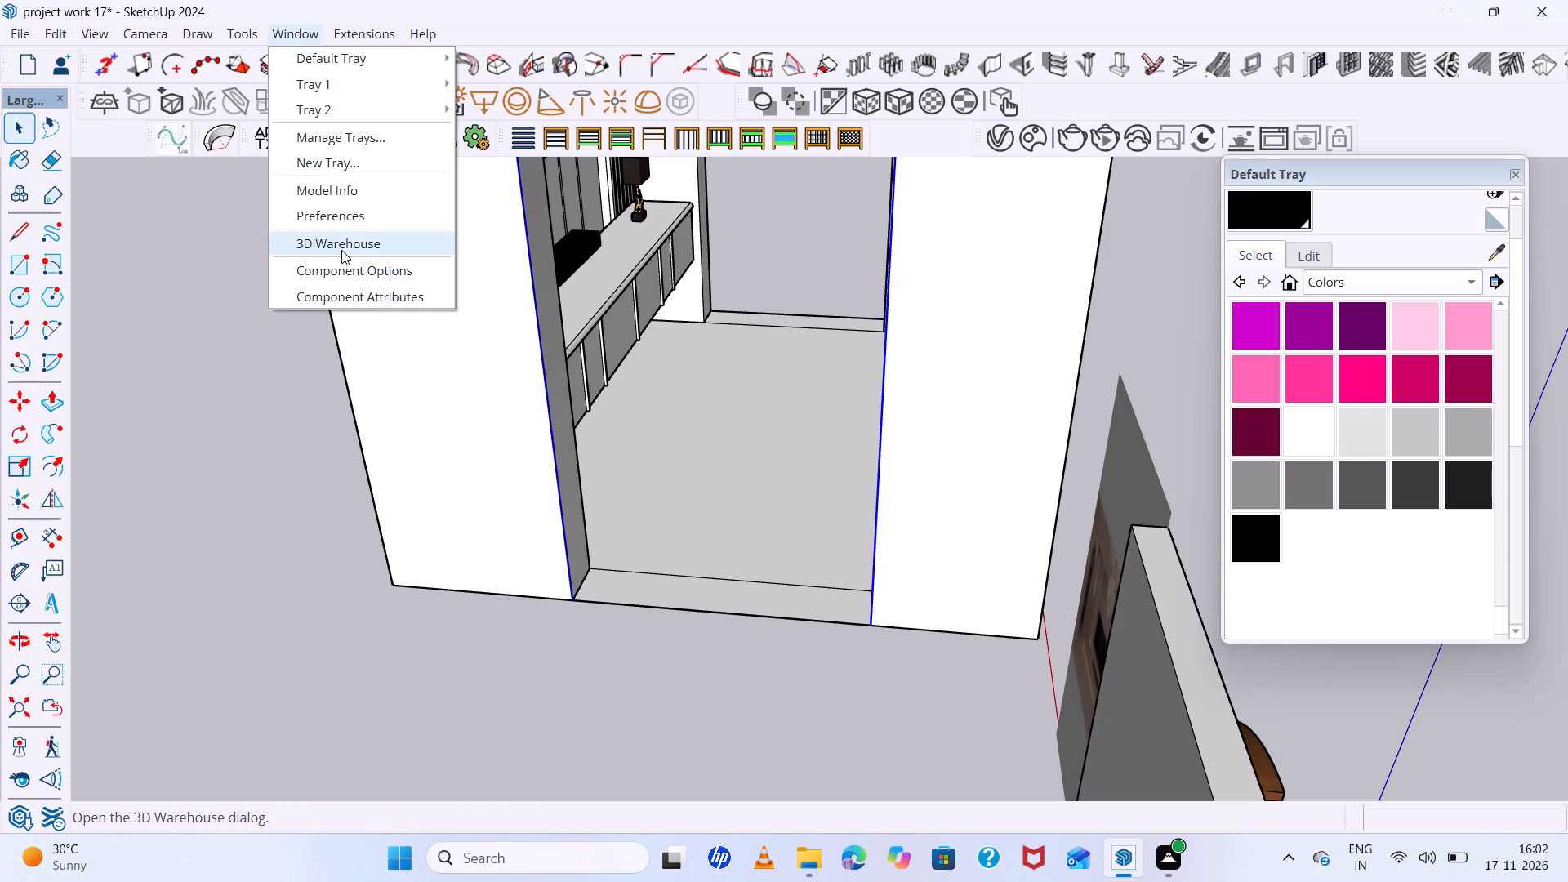
click(342, 248)
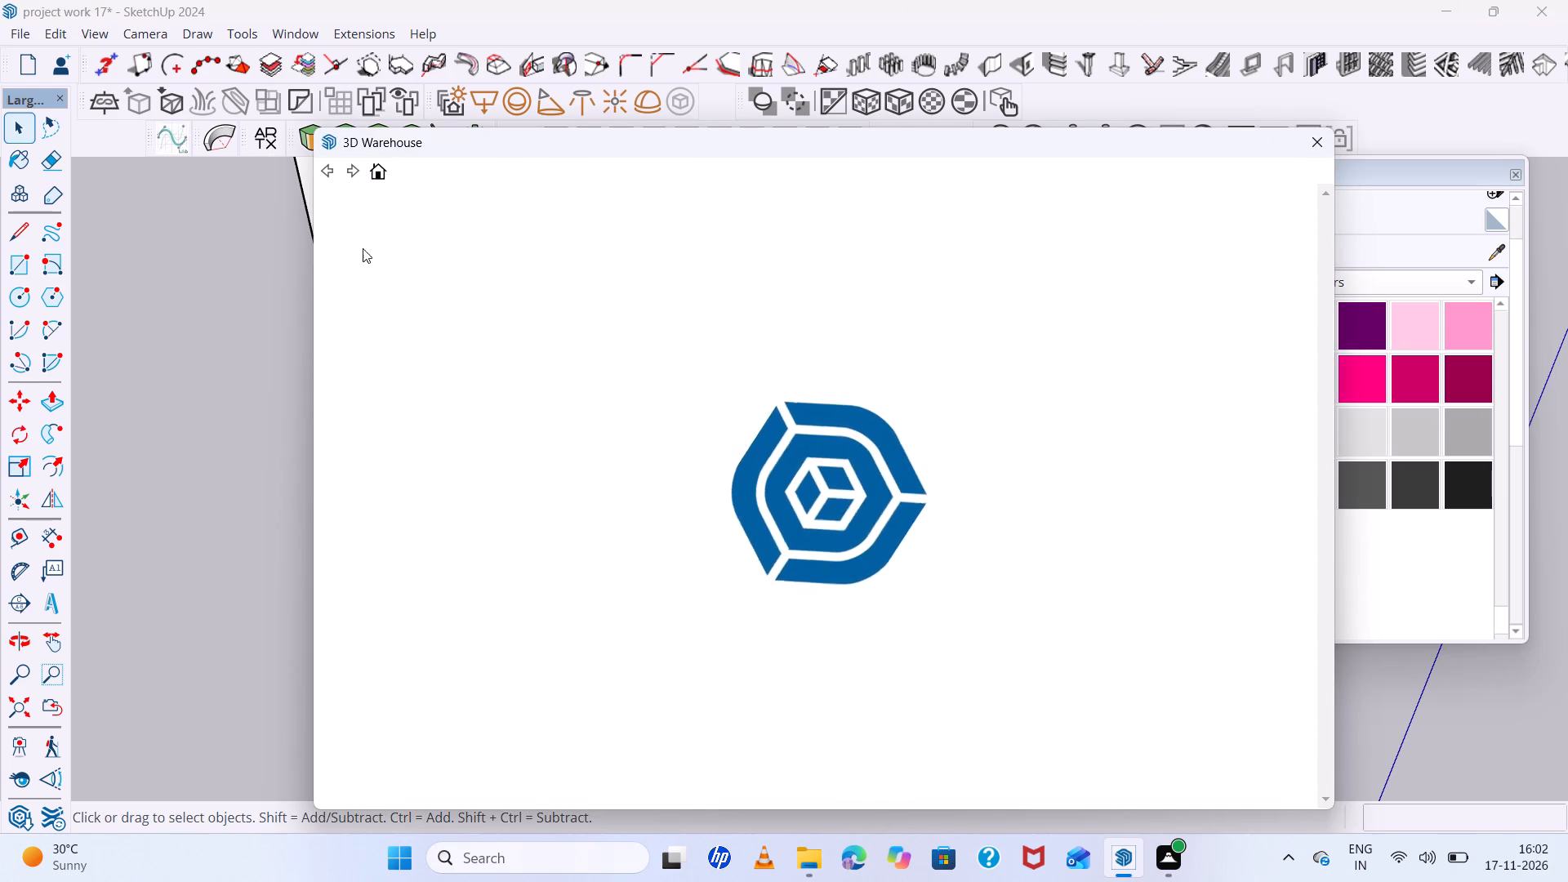
click(585, 213)
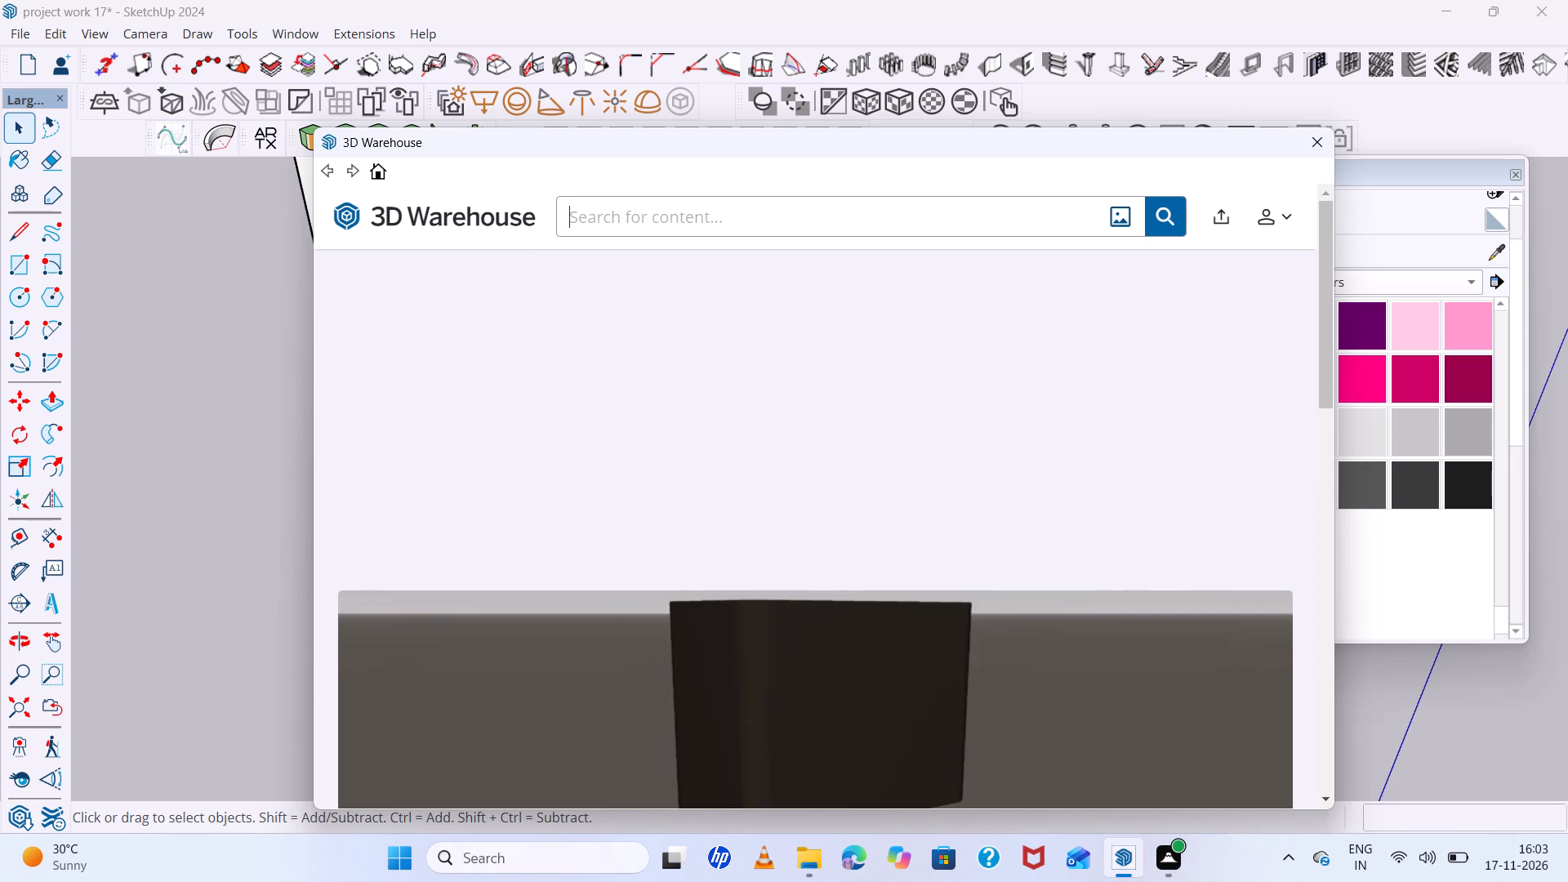
text(pro)
key(j)
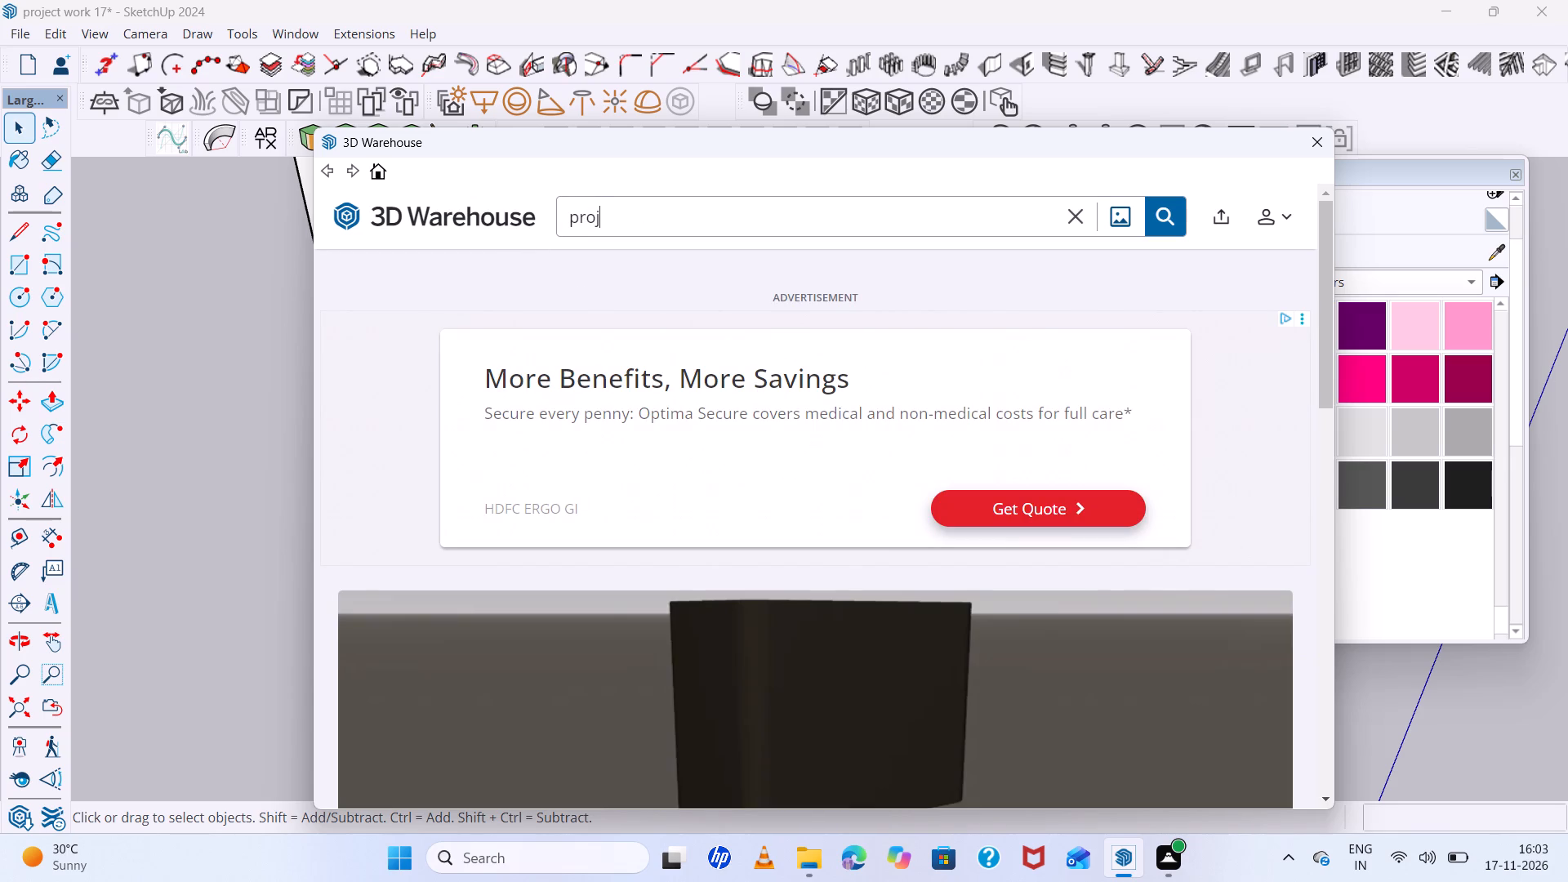
key(BackSpace)
text(fe)
key(BackSpace)
key(BackSpace)
text(fies)
key(BackSpace)
key(Return)
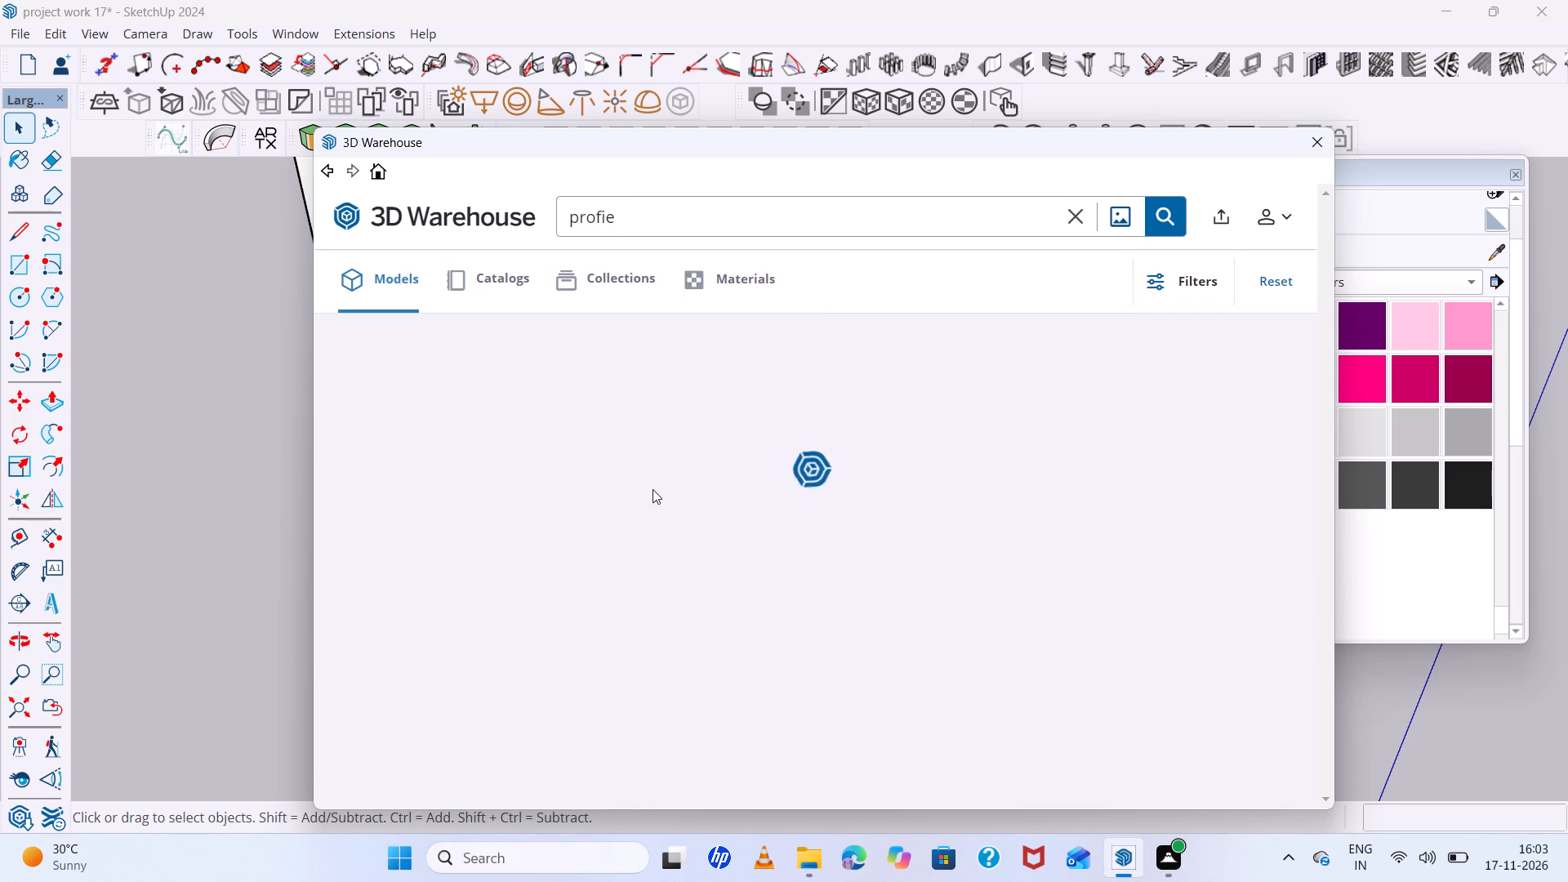
scroll(644, 450, down, 2)
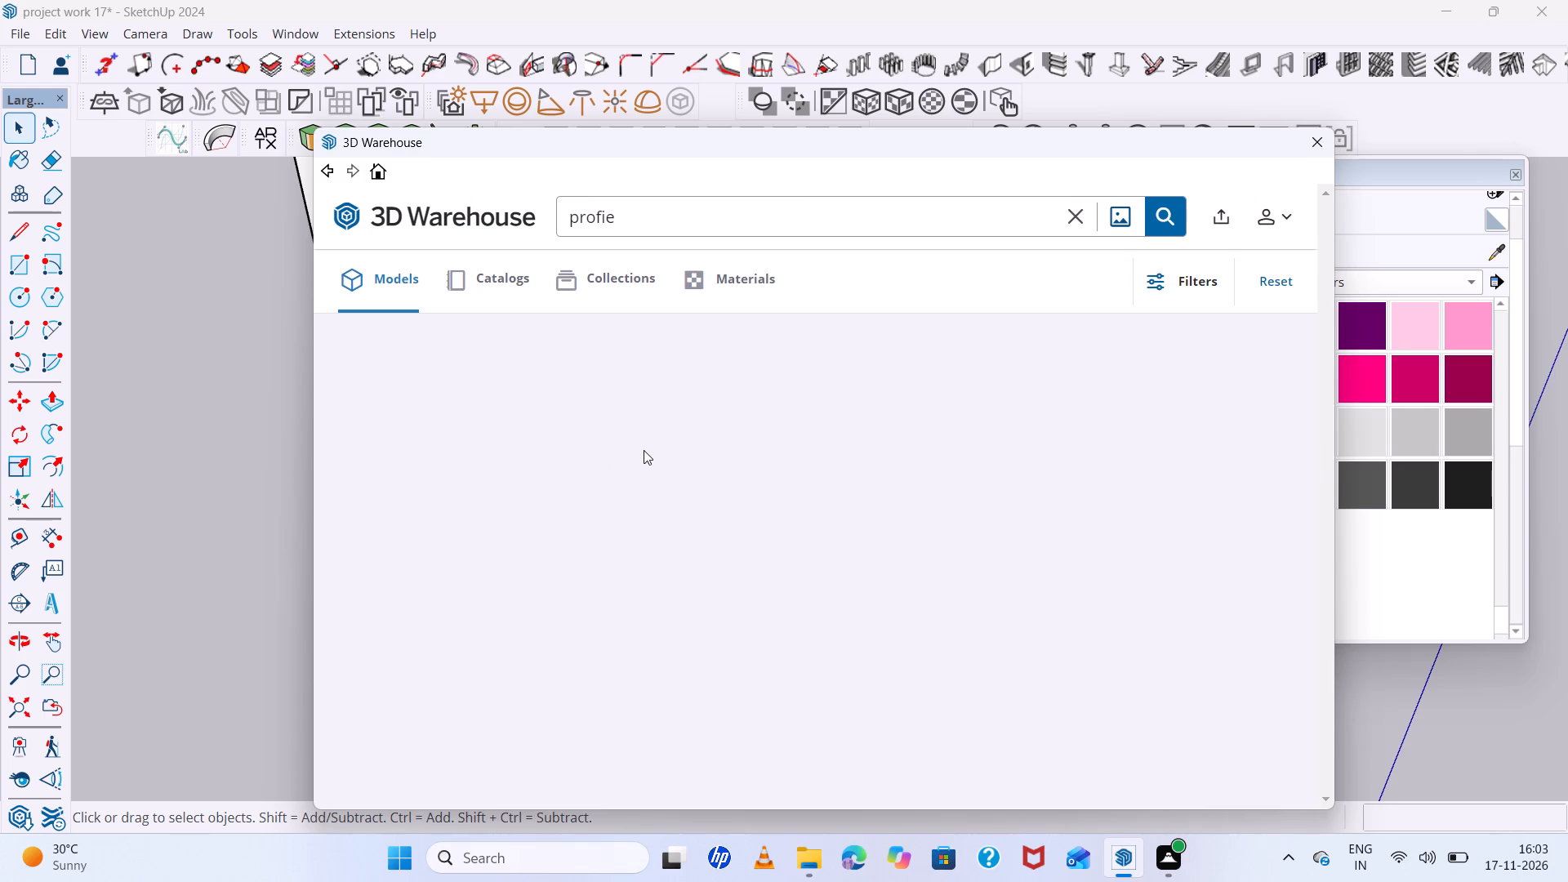
scroll(644, 450, down, 4)
scroll(644, 450, up, 5)
scroll(644, 450, down, 2)
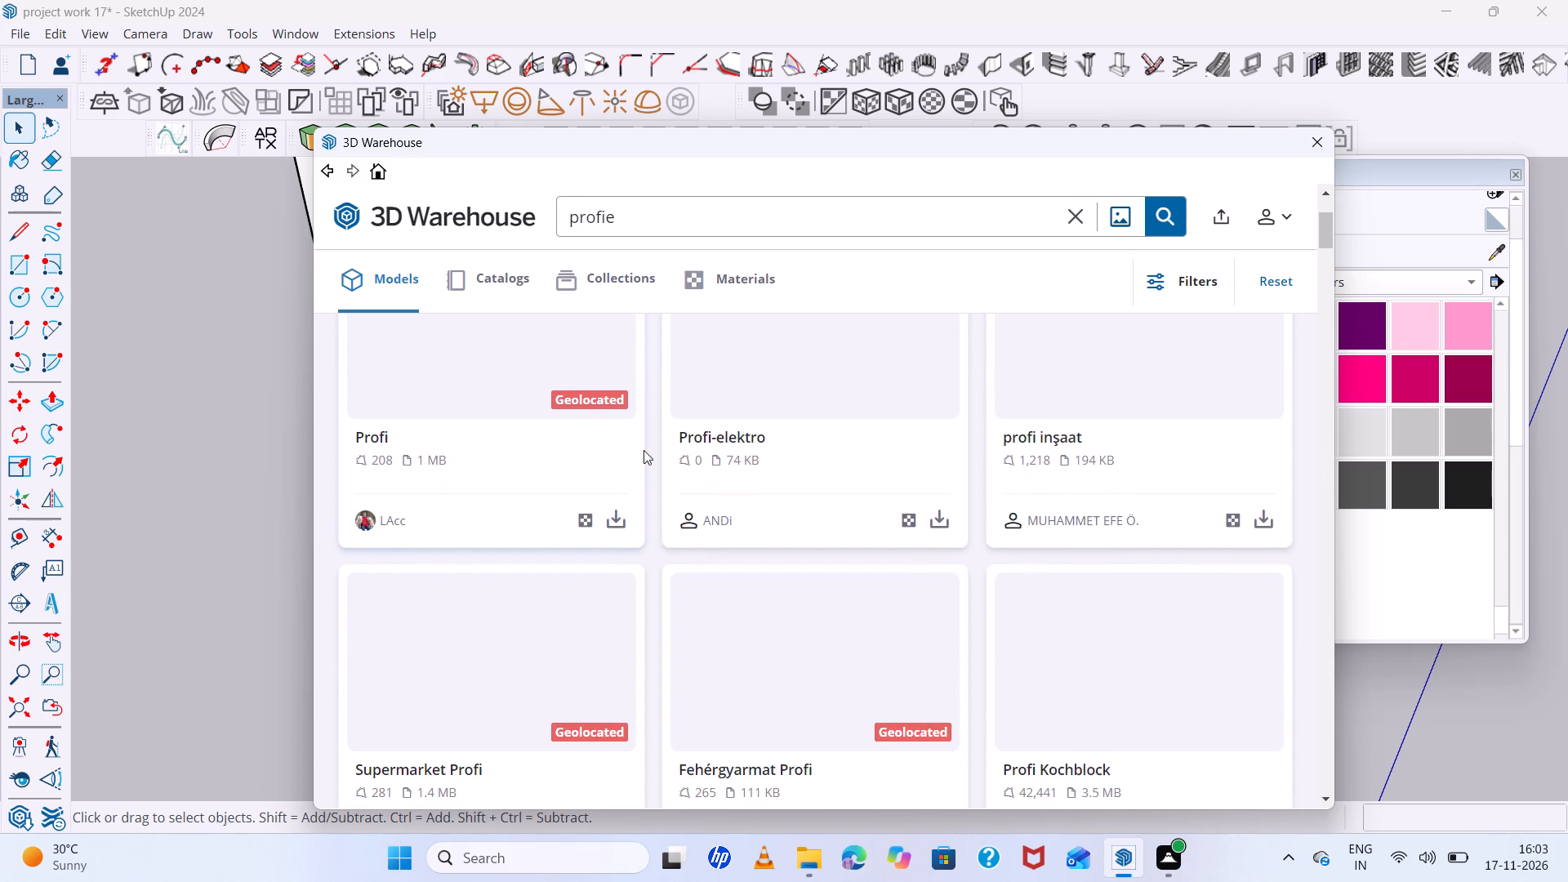
scroll(644, 450, down, 2)
scroll(644, 450, up, 3)
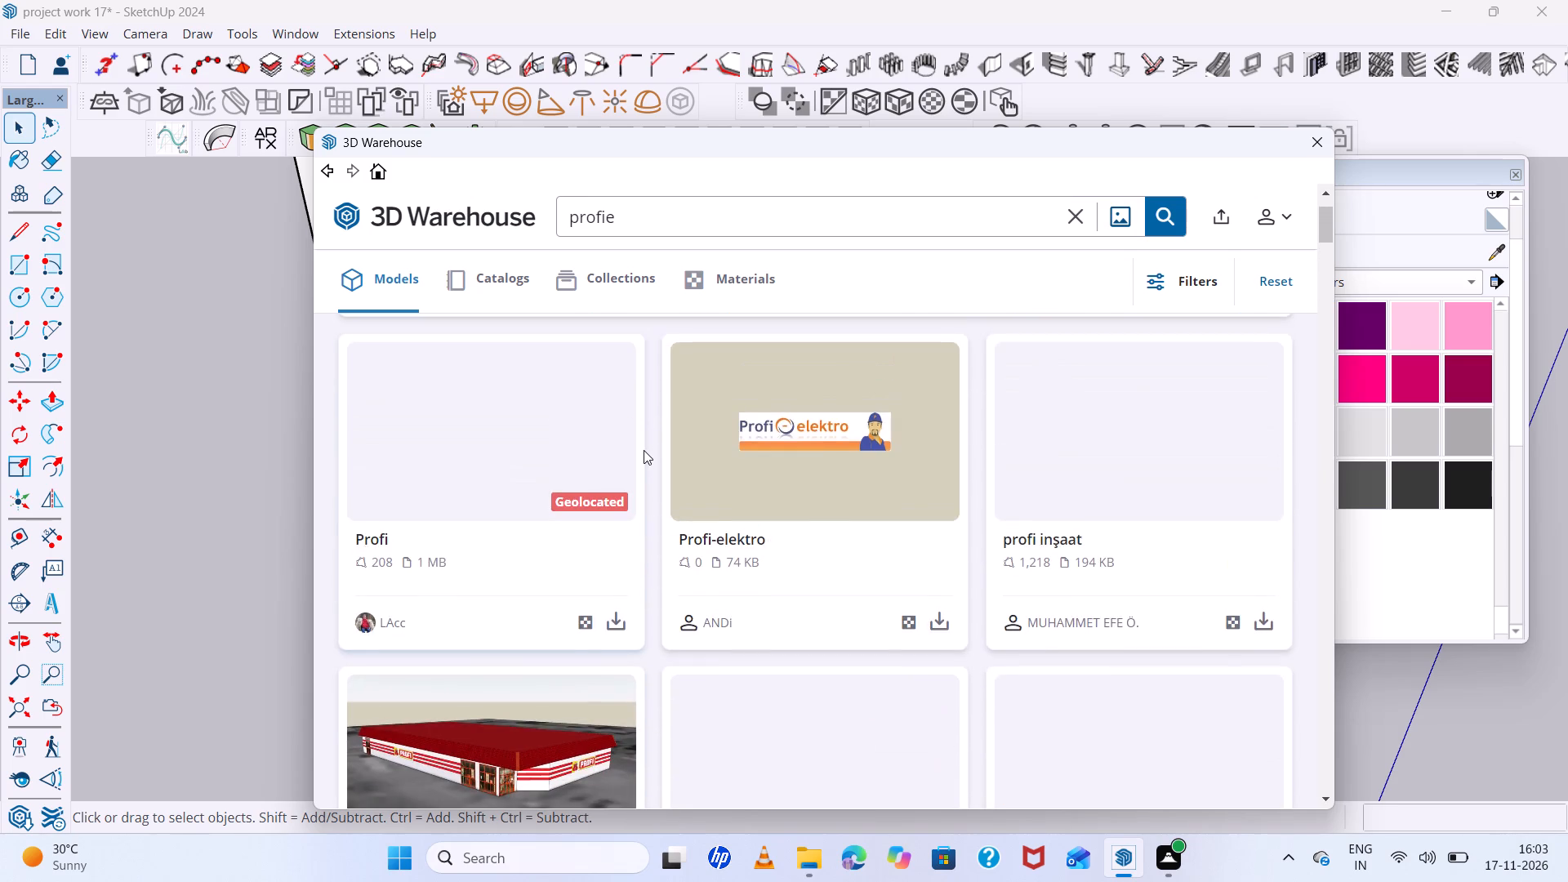
scroll(644, 450, down, 5)
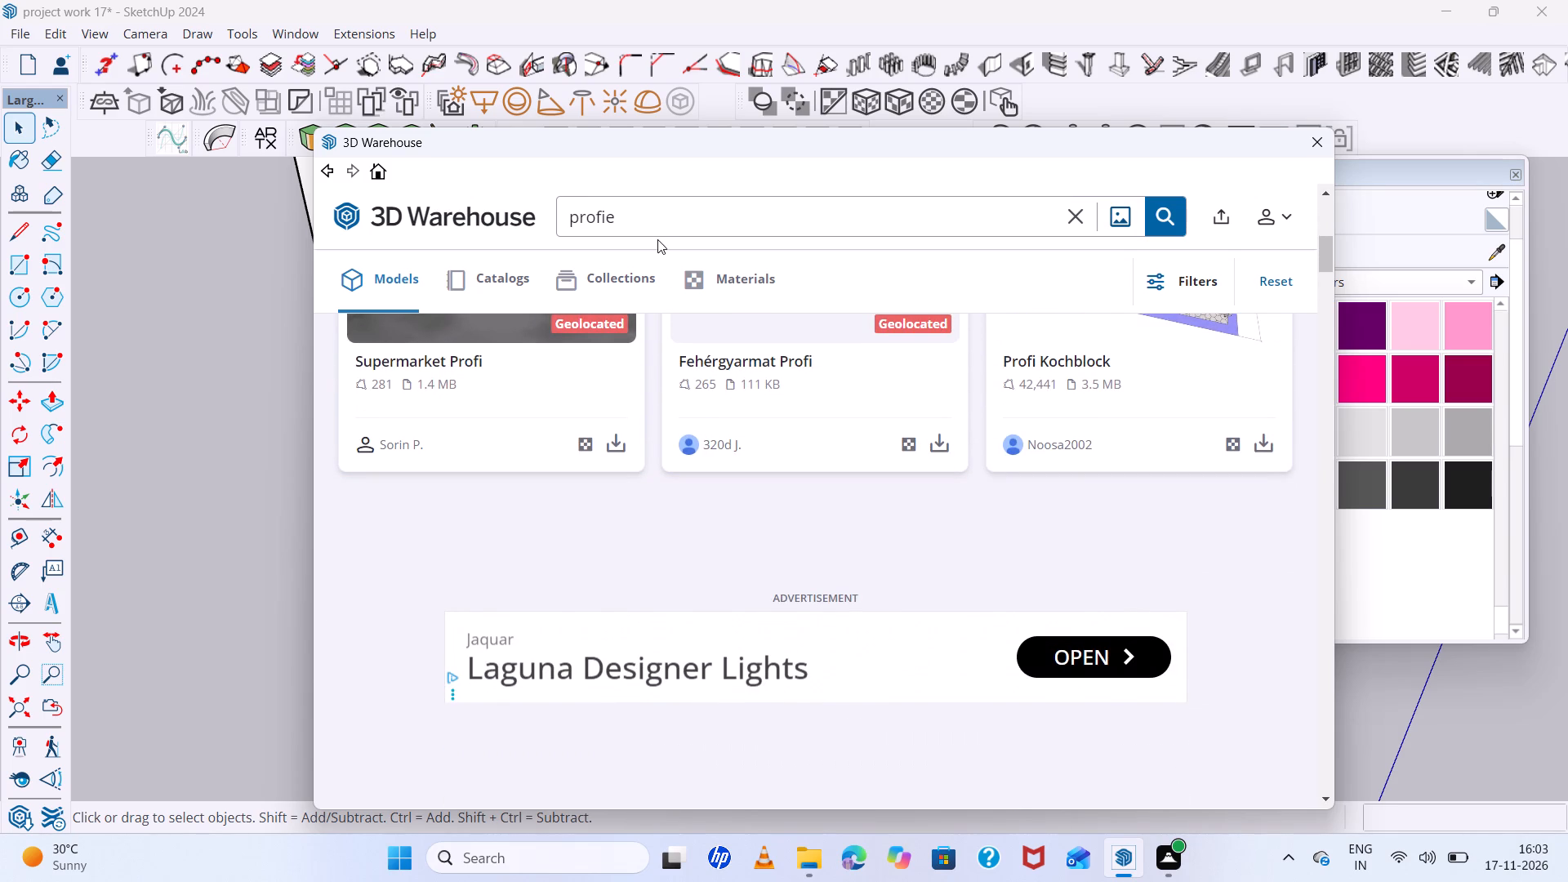
Clear the model search text and close the 3D Warehouse.
click(651, 220)
key(BackSpace)
key(BackSpace)
key(BackSpace)
key(BackSpace)
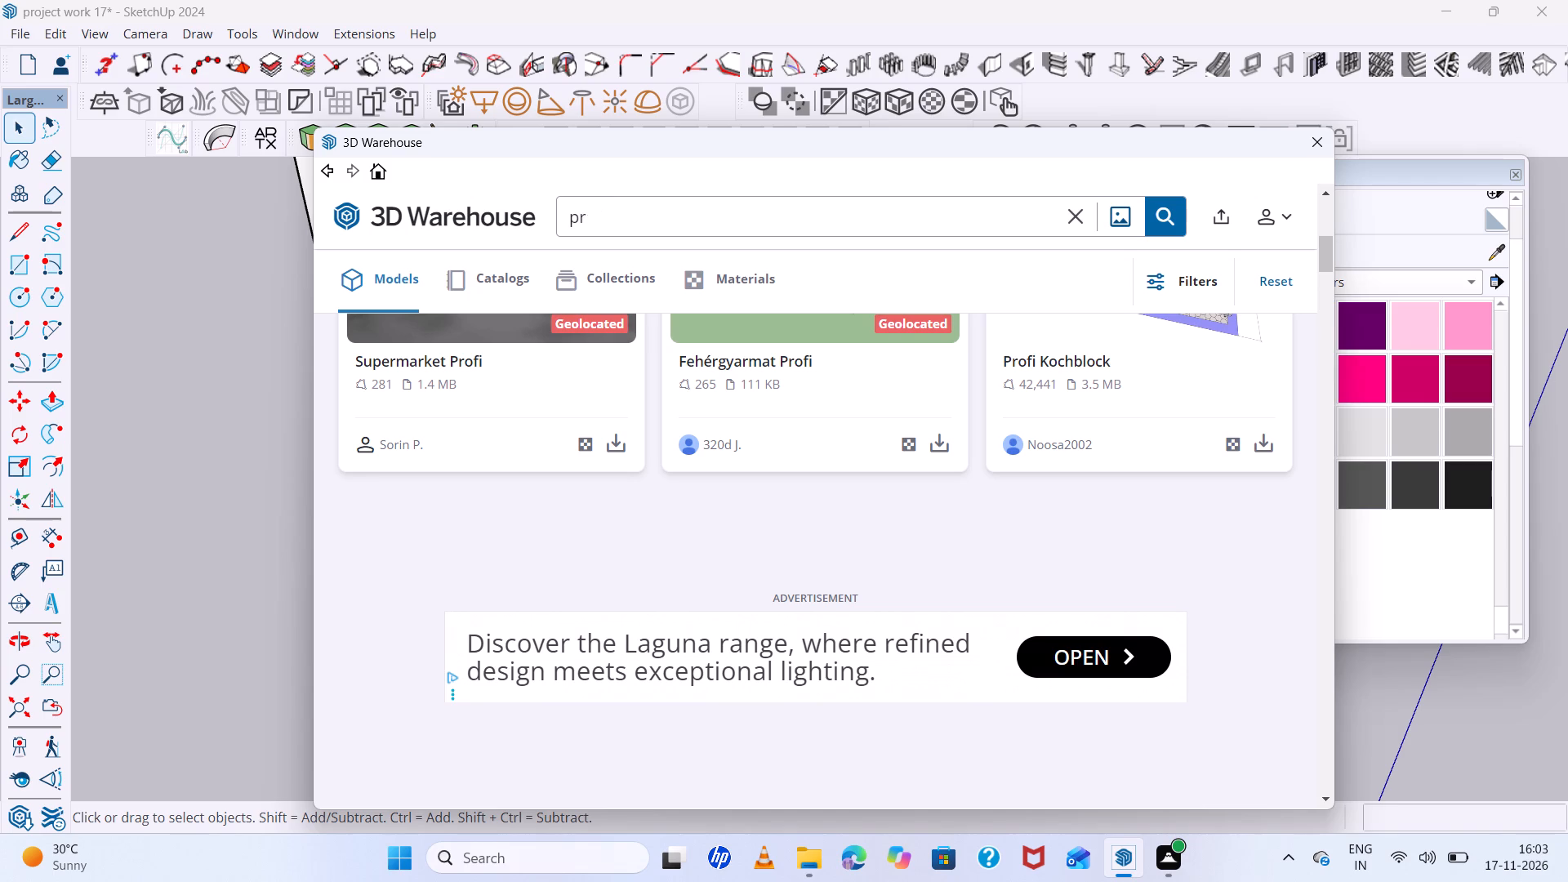
key(BackSpace)
key(BackSpace)
key(BackSpace)
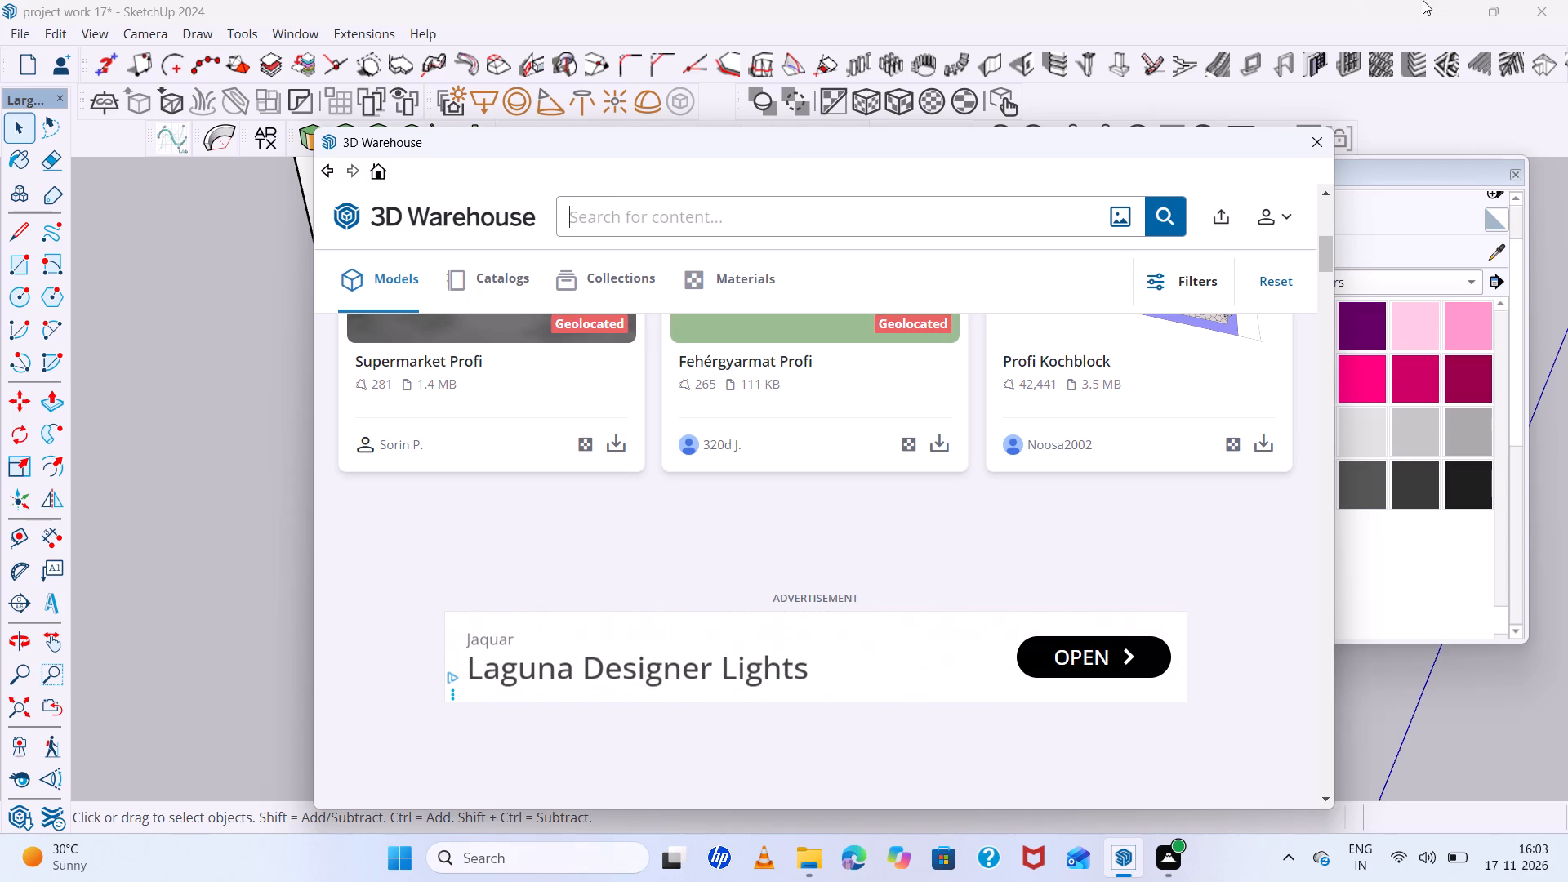
click(1307, 148)
Draw a 9" line along the base of the arched opening's jamb, from its outer corner to its inner corner.
scroll(756, 517, up, 5)
scroll(594, 592, down, 4)
middle_drag(587, 593, 509, 612)
scroll(488, 600, up, 5)
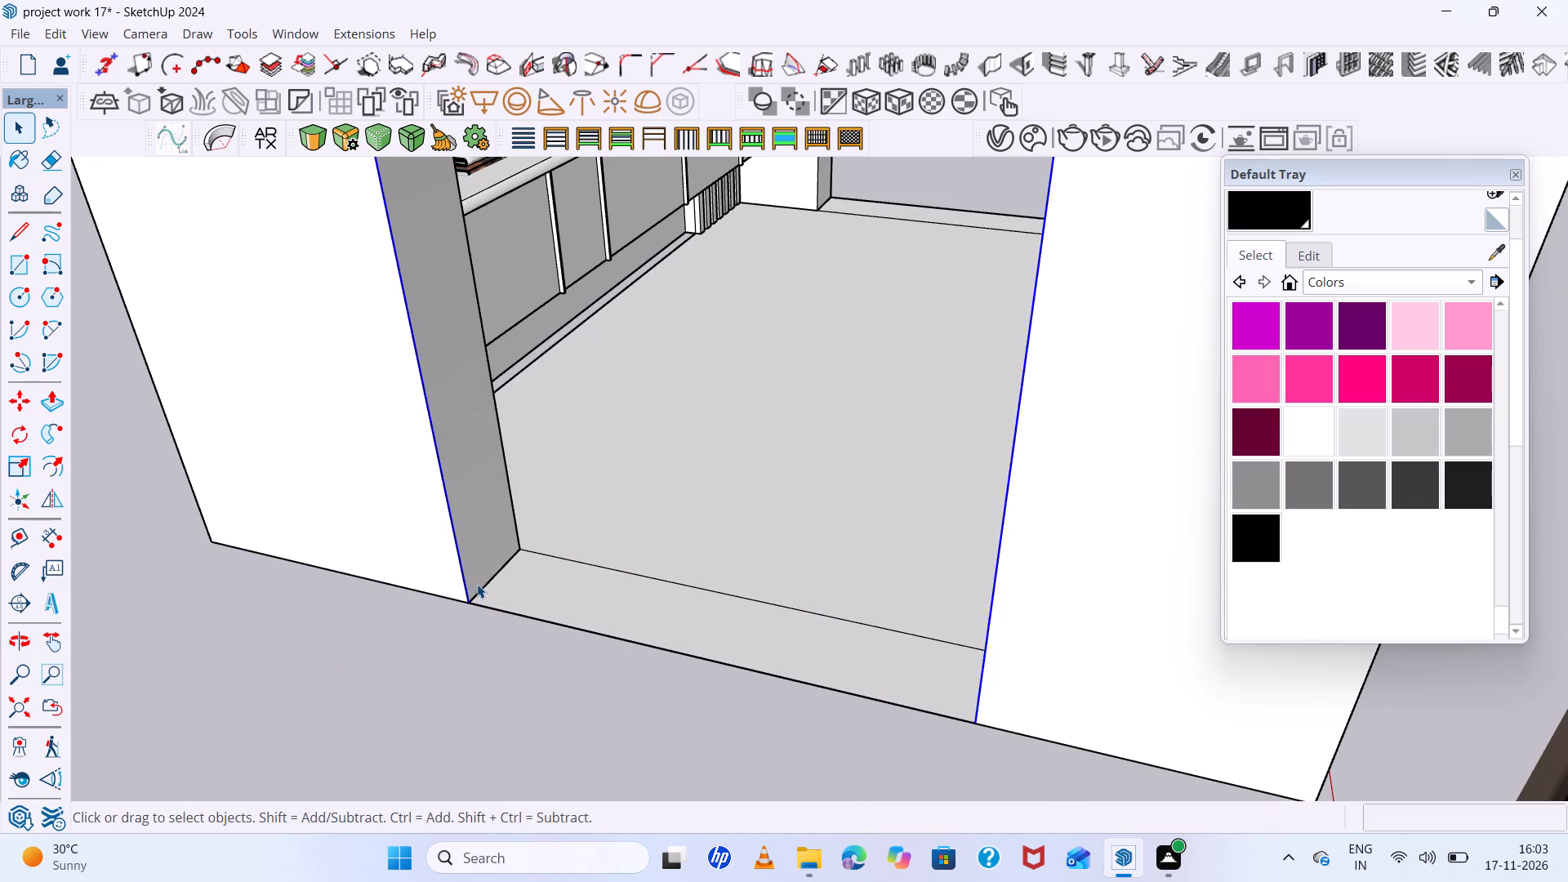
key(l)
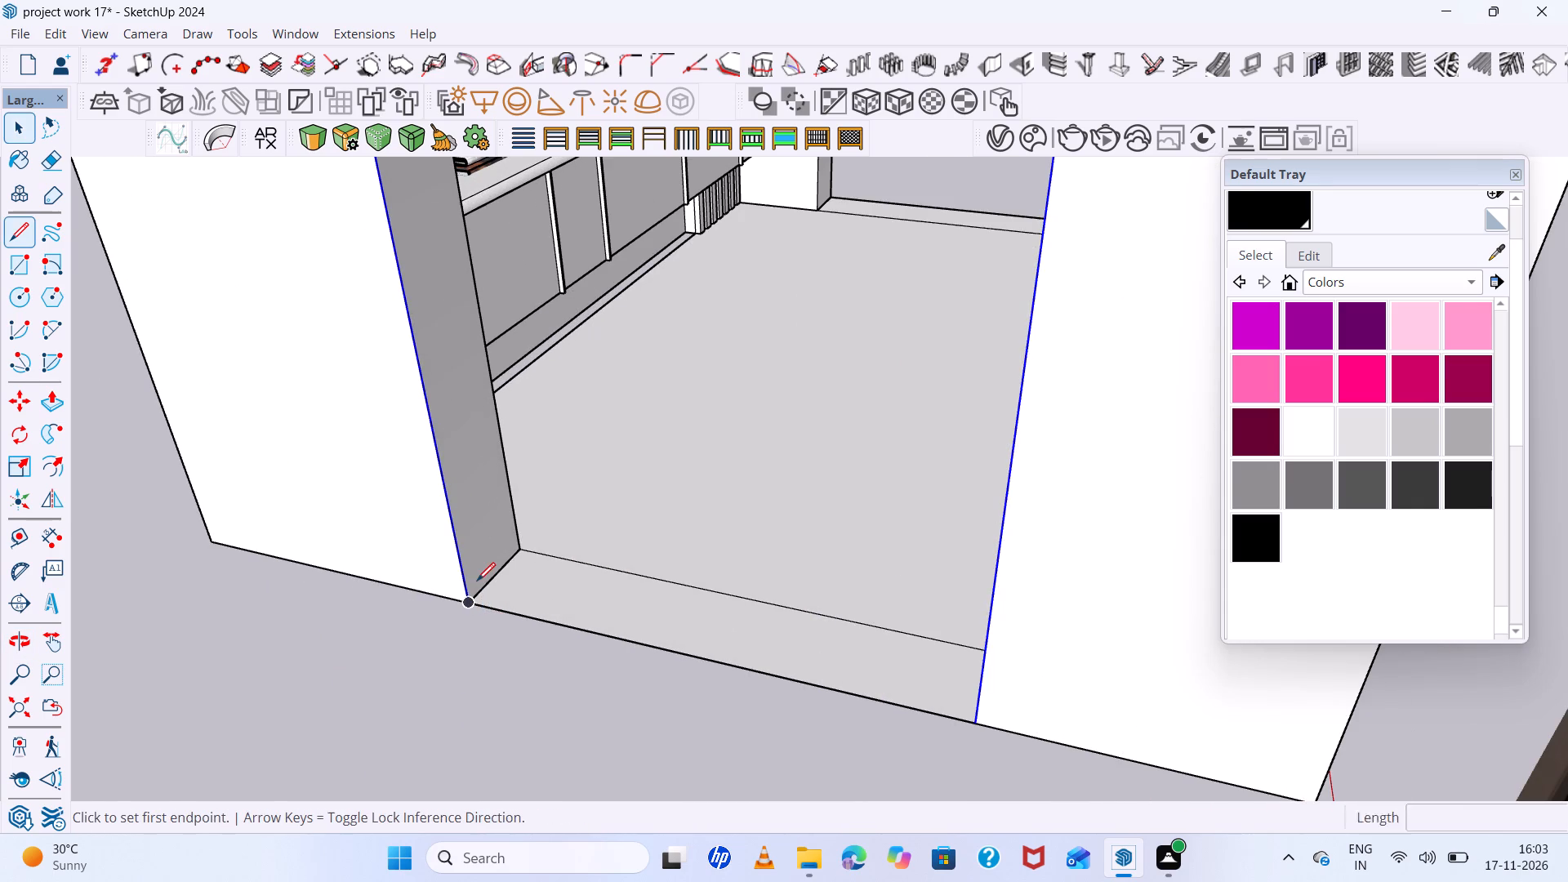
scroll(477, 581, up, 5)
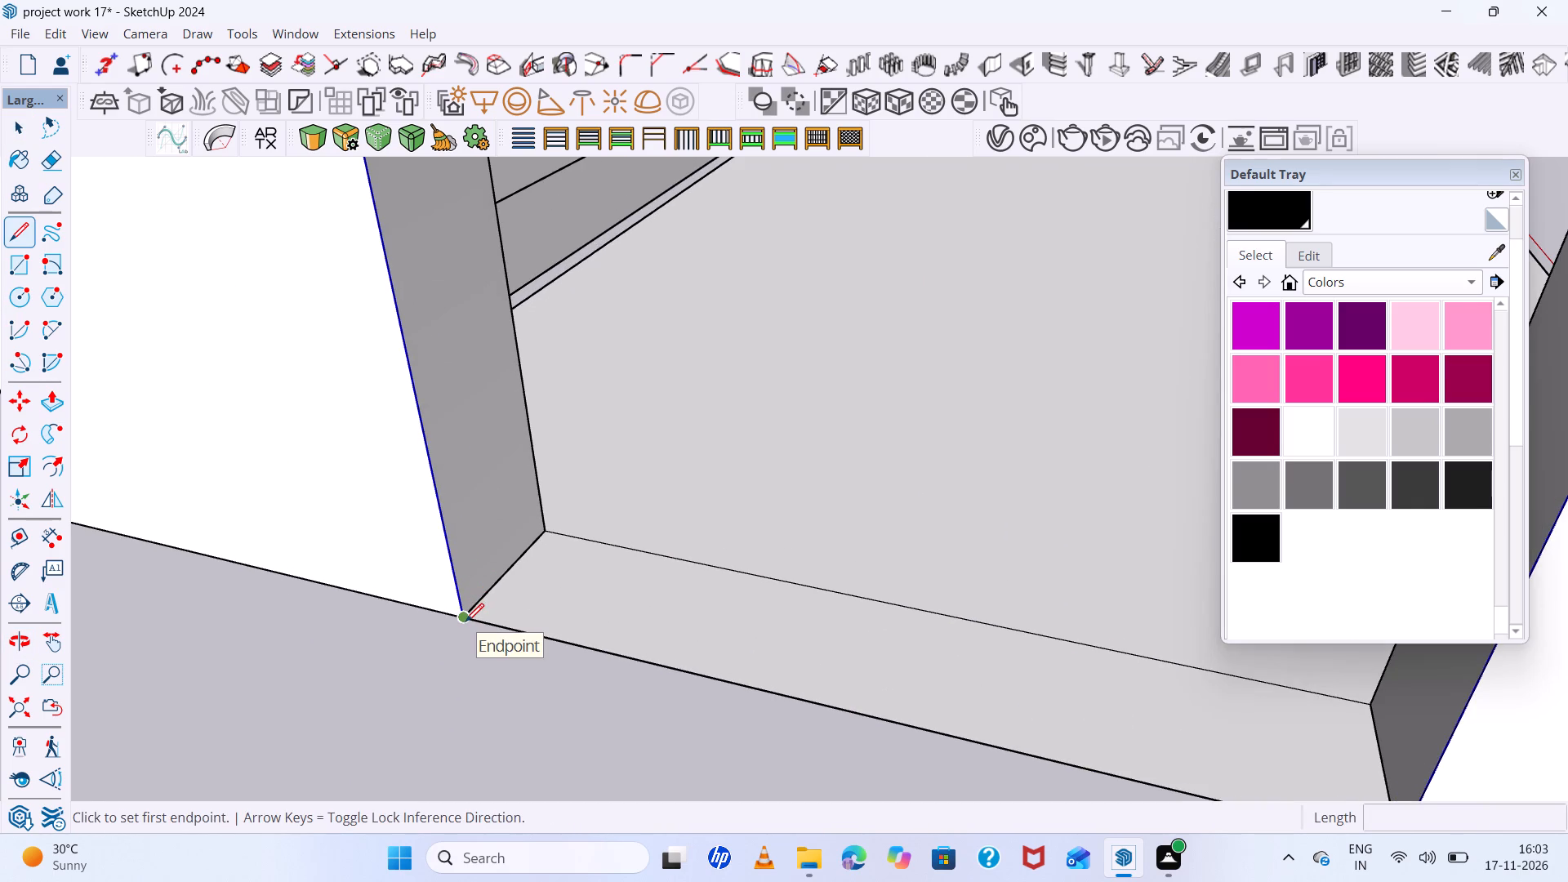
click(465, 621)
click(547, 534)
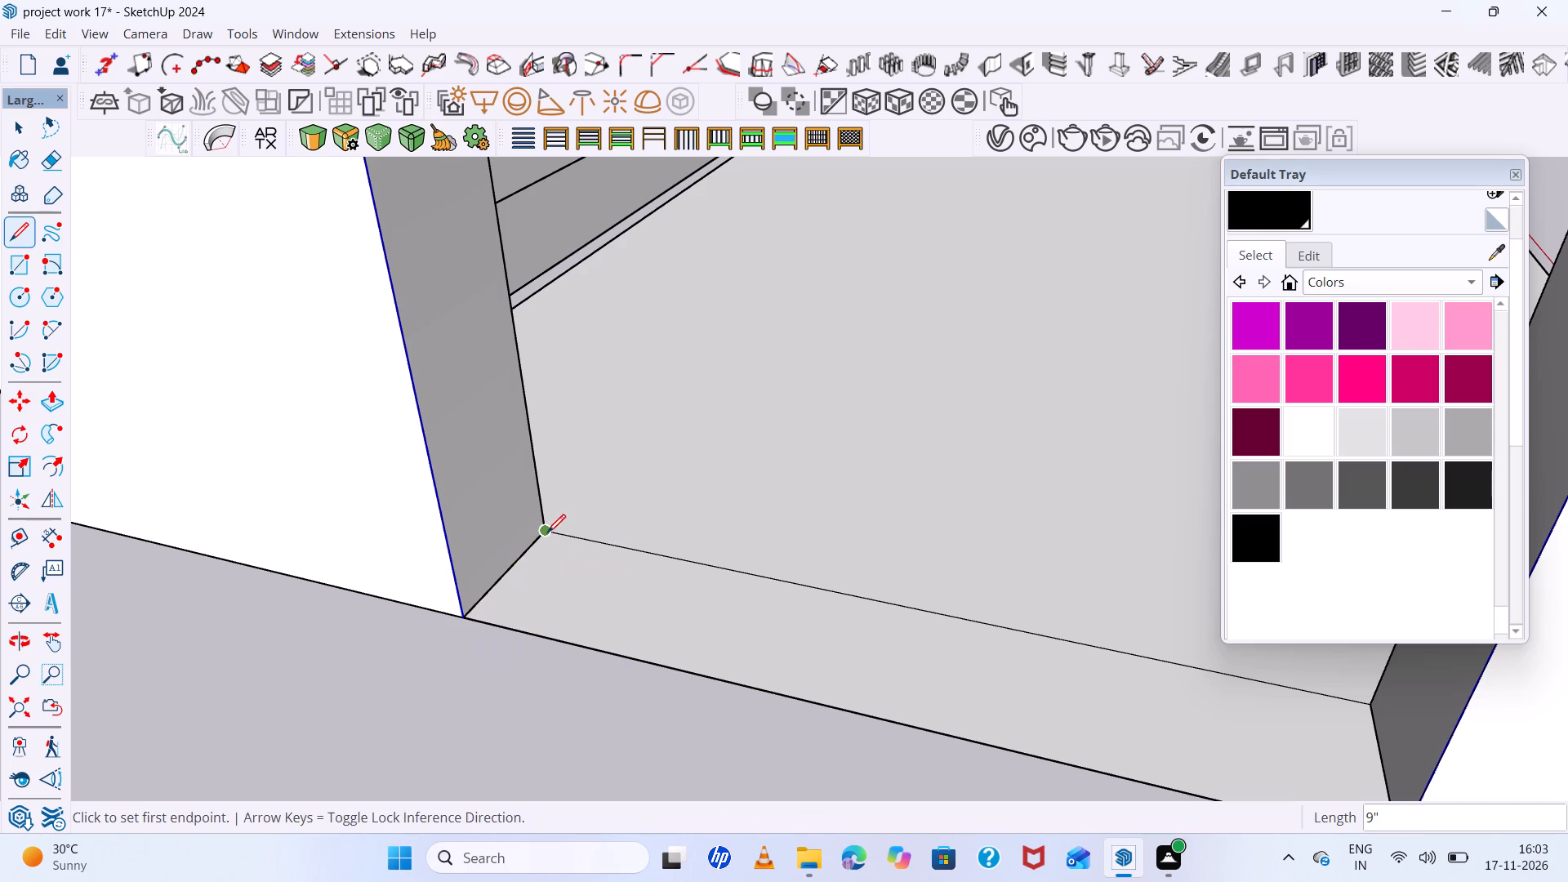
scroll(505, 581, down, 3)
middle_drag(501, 590, 444, 606)
scroll(469, 572, up, 6)
key(space)
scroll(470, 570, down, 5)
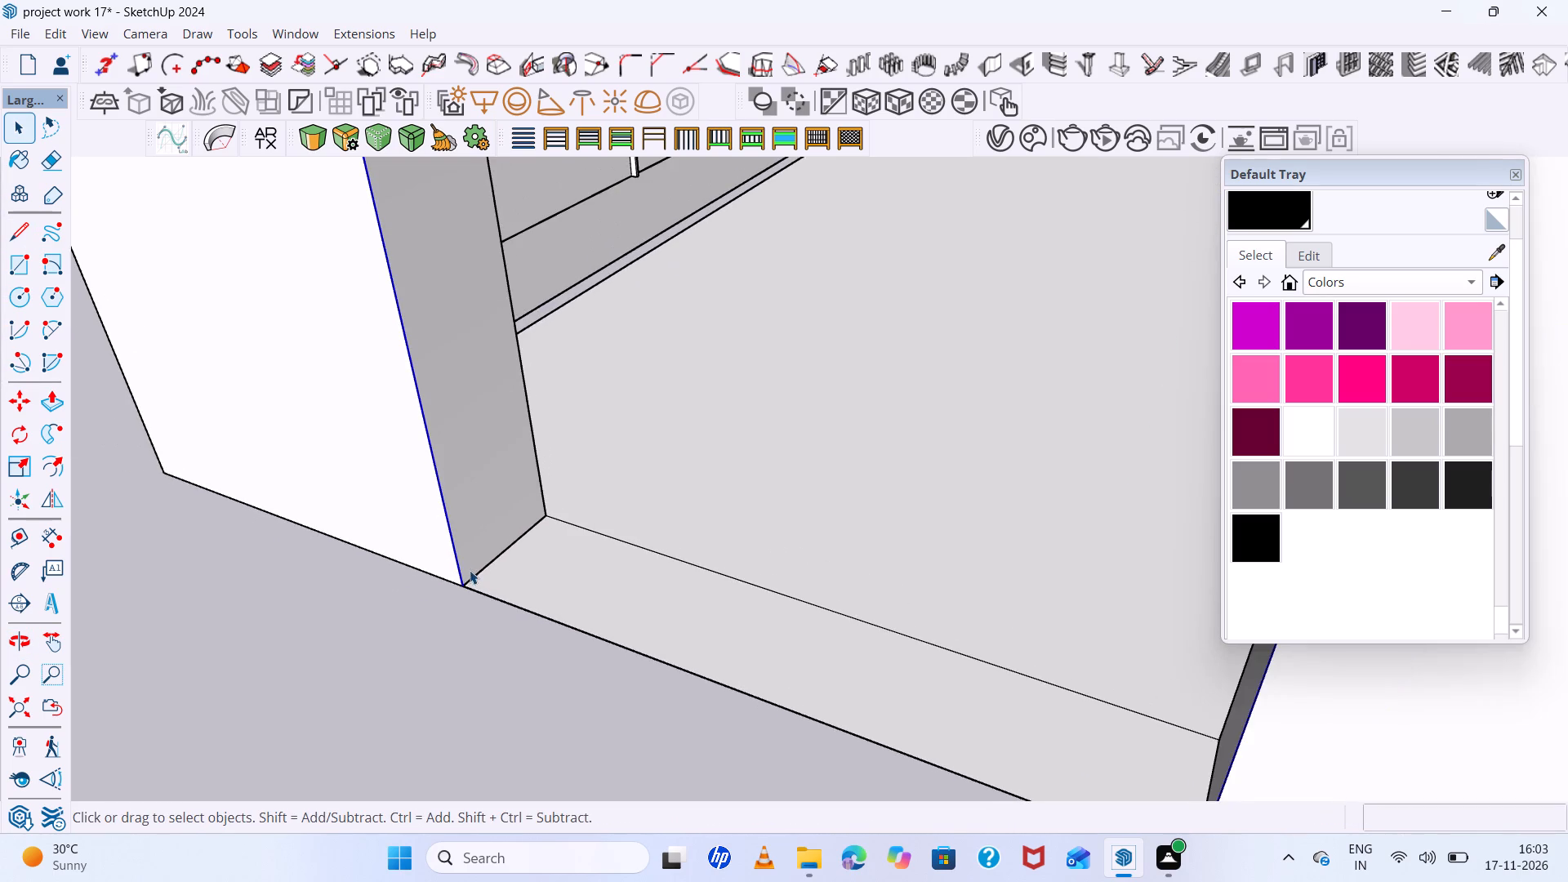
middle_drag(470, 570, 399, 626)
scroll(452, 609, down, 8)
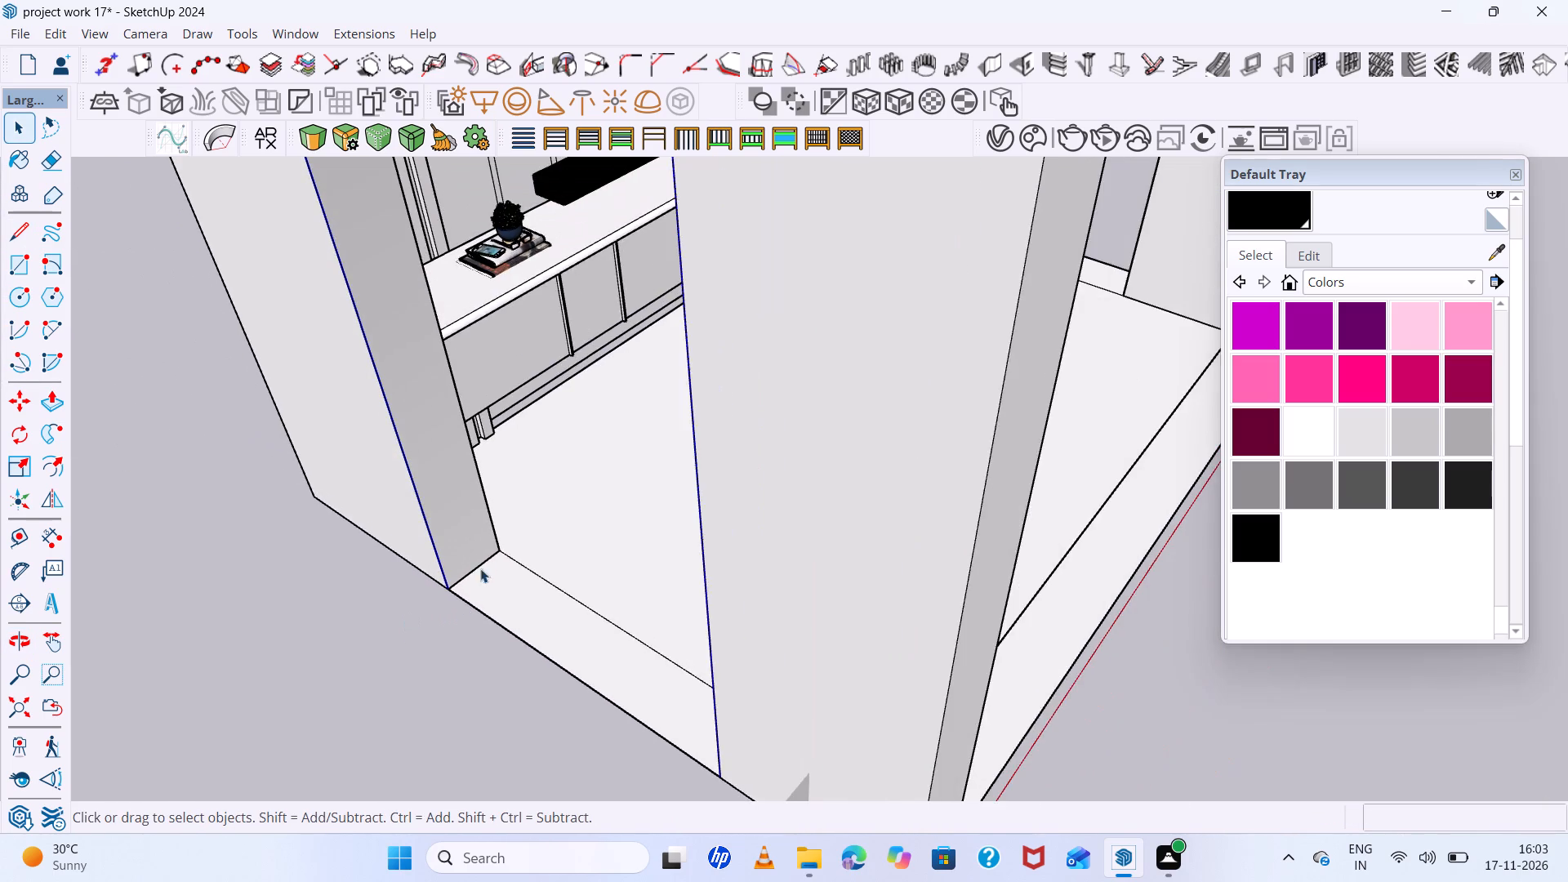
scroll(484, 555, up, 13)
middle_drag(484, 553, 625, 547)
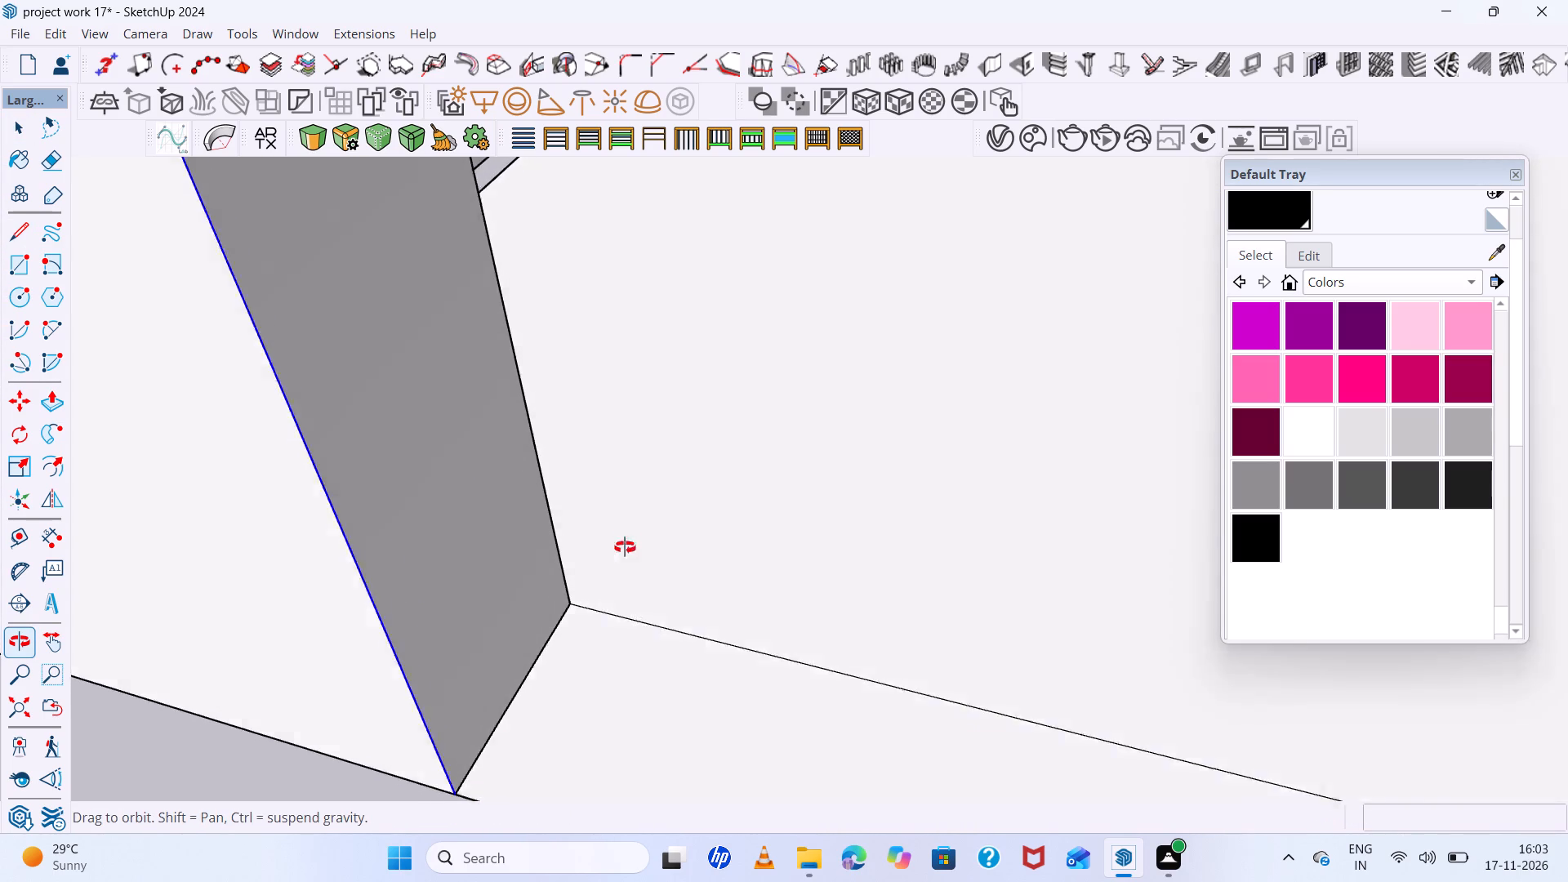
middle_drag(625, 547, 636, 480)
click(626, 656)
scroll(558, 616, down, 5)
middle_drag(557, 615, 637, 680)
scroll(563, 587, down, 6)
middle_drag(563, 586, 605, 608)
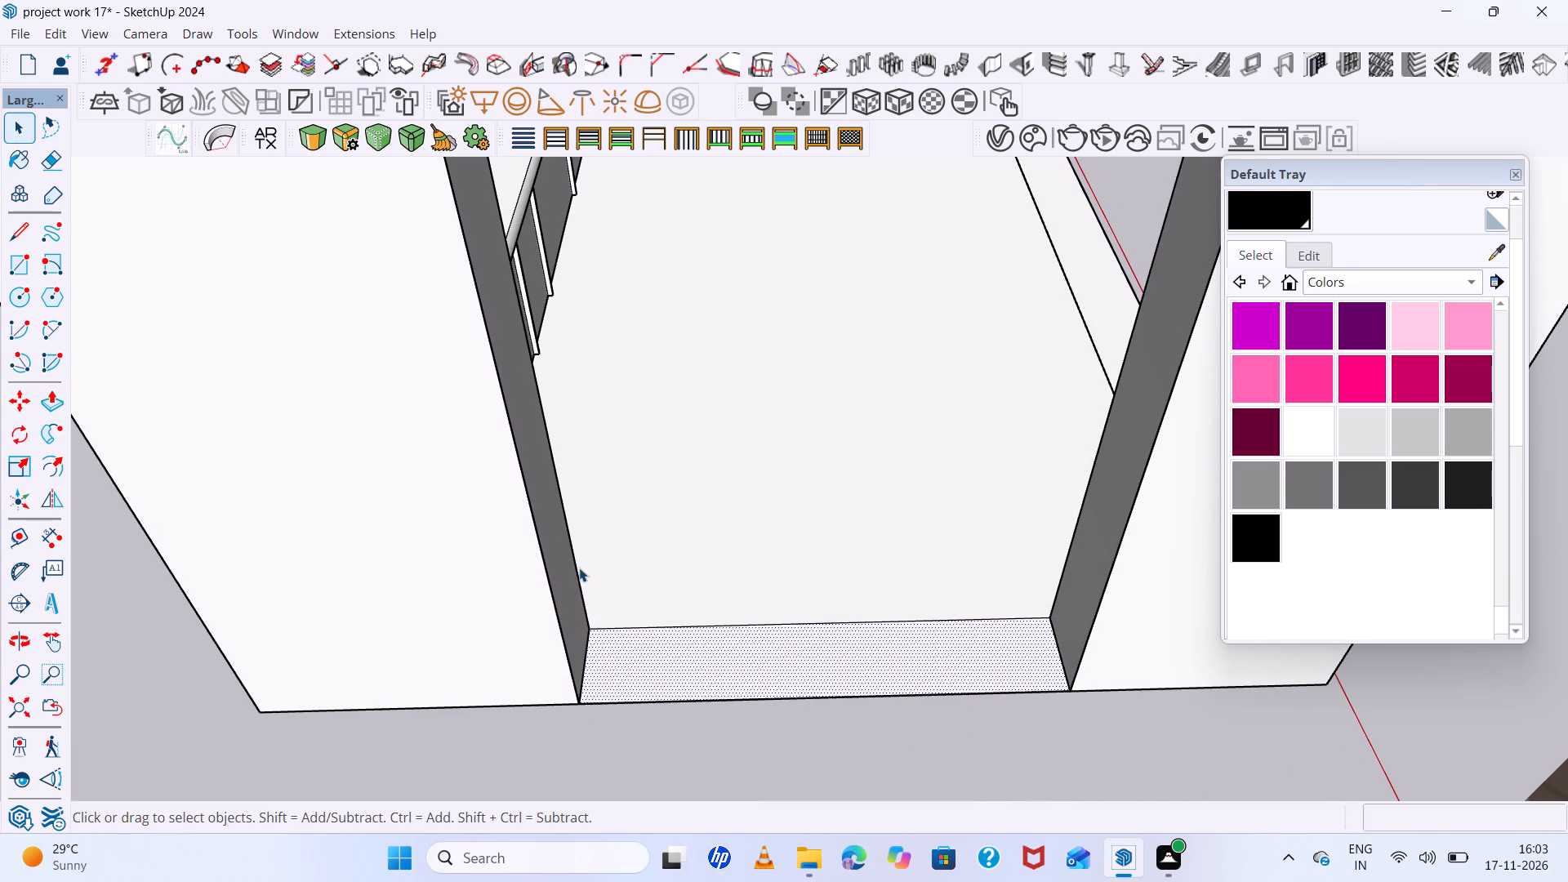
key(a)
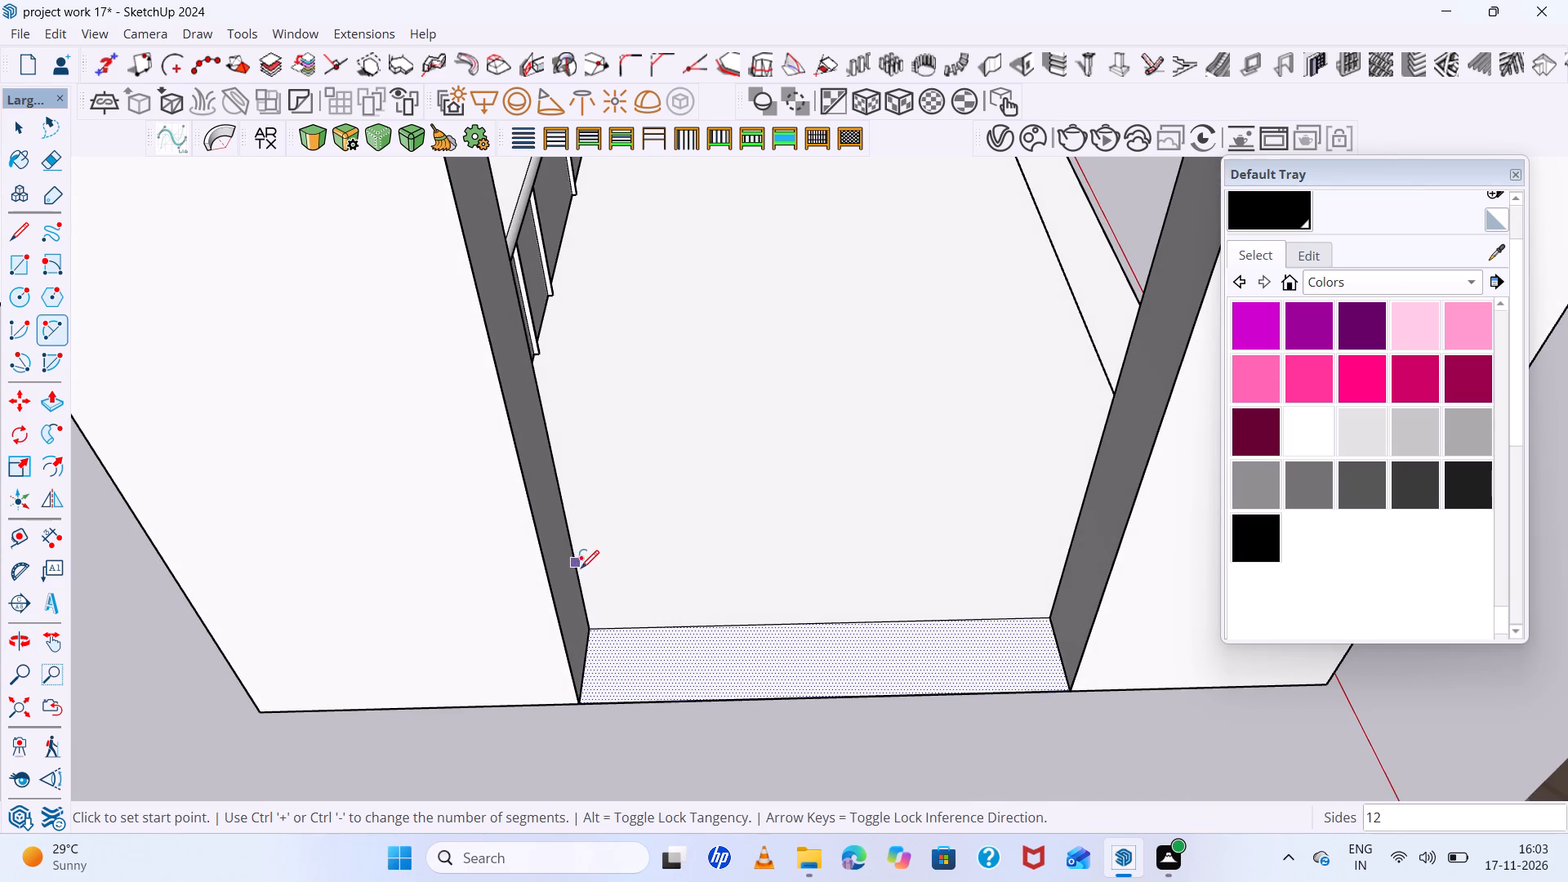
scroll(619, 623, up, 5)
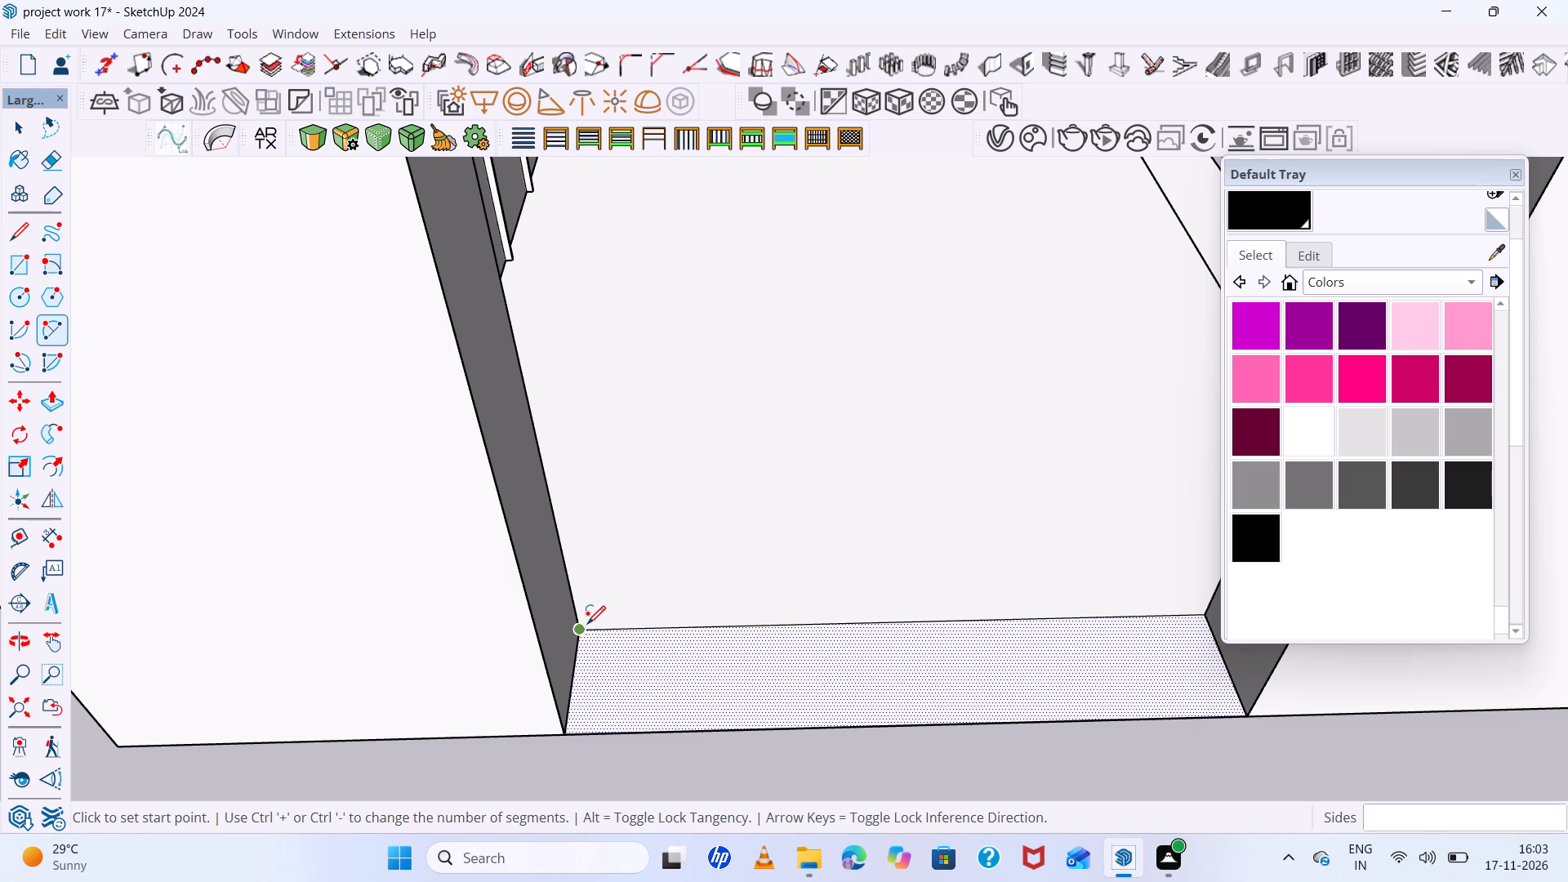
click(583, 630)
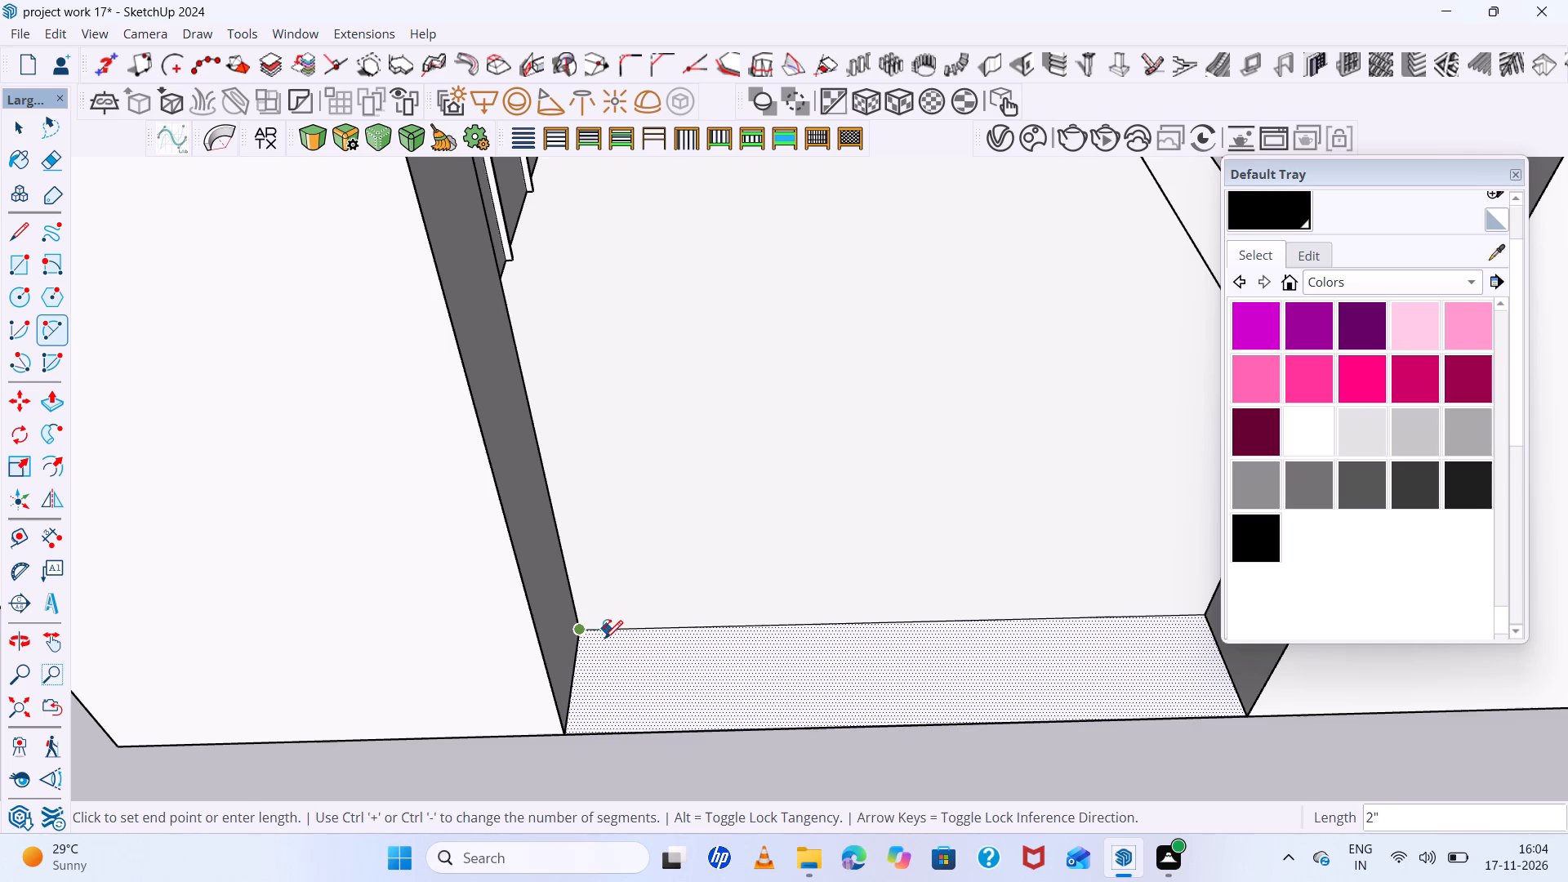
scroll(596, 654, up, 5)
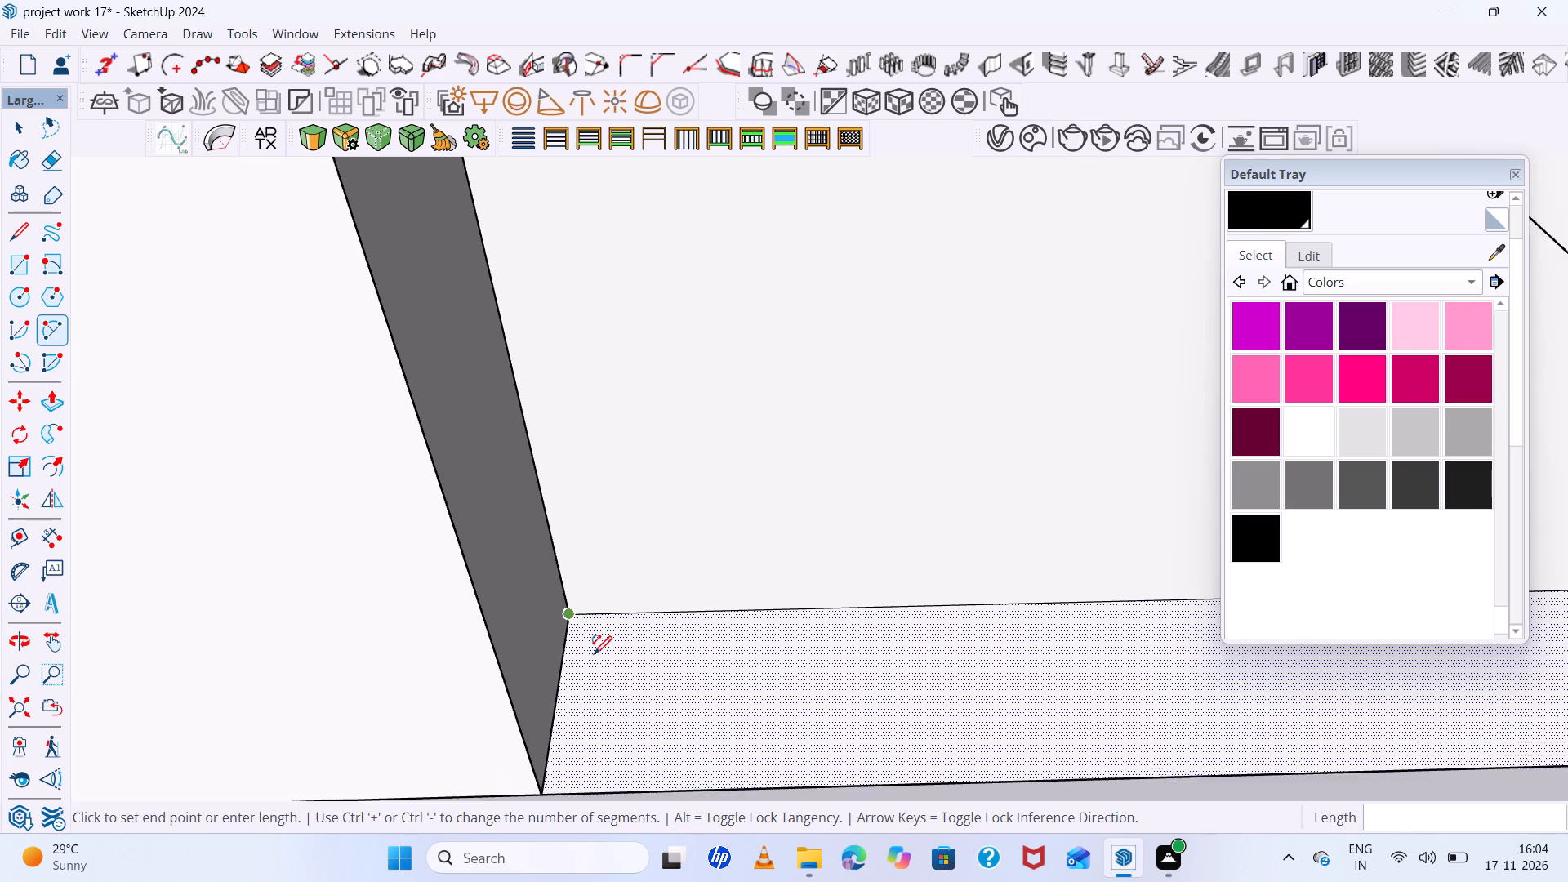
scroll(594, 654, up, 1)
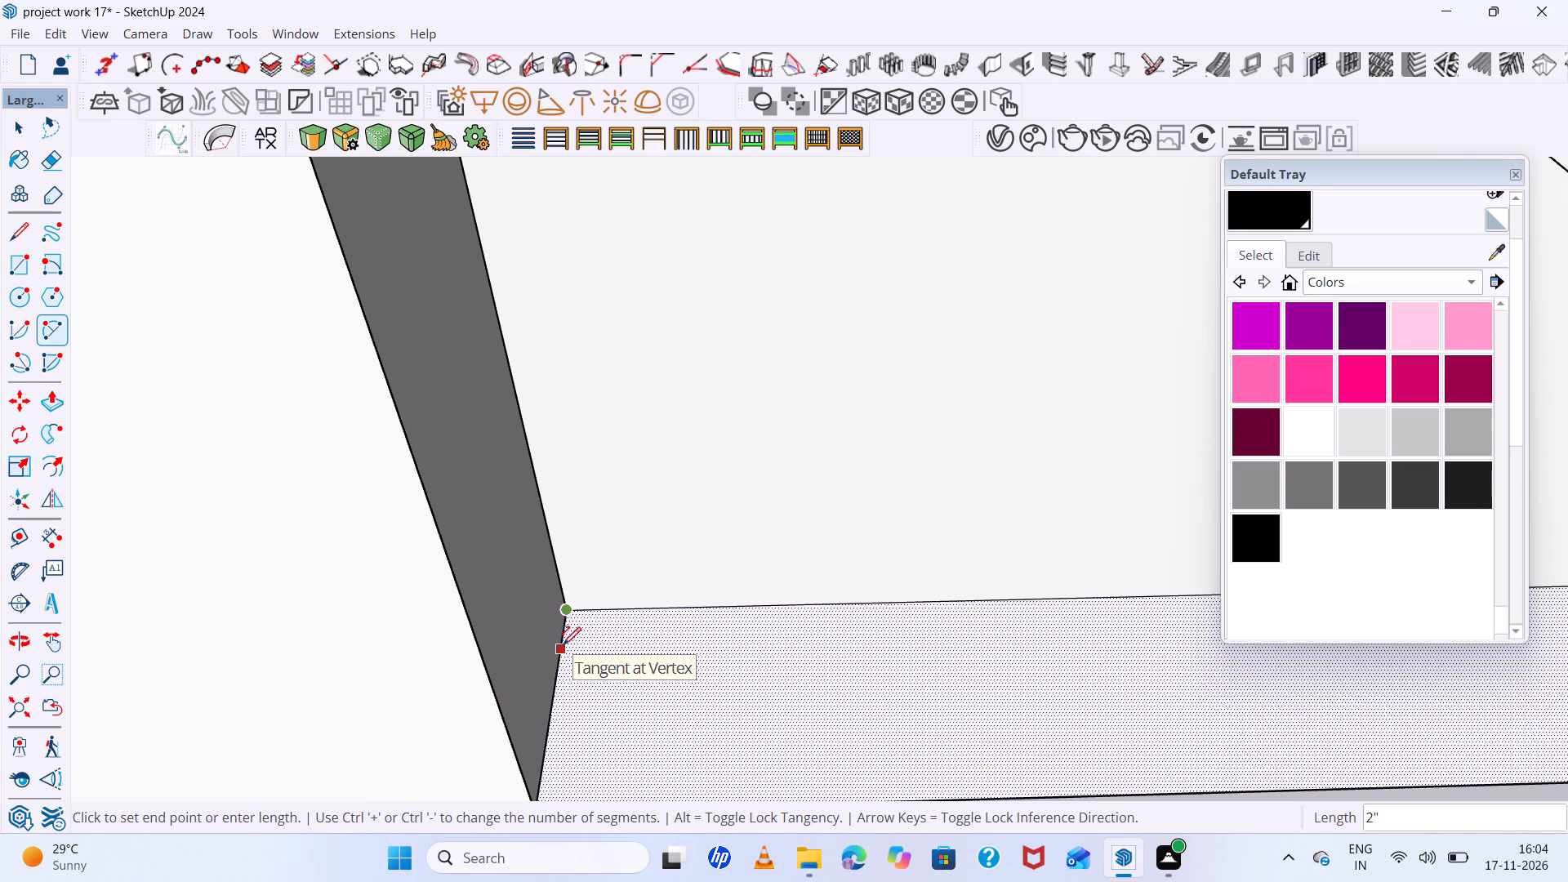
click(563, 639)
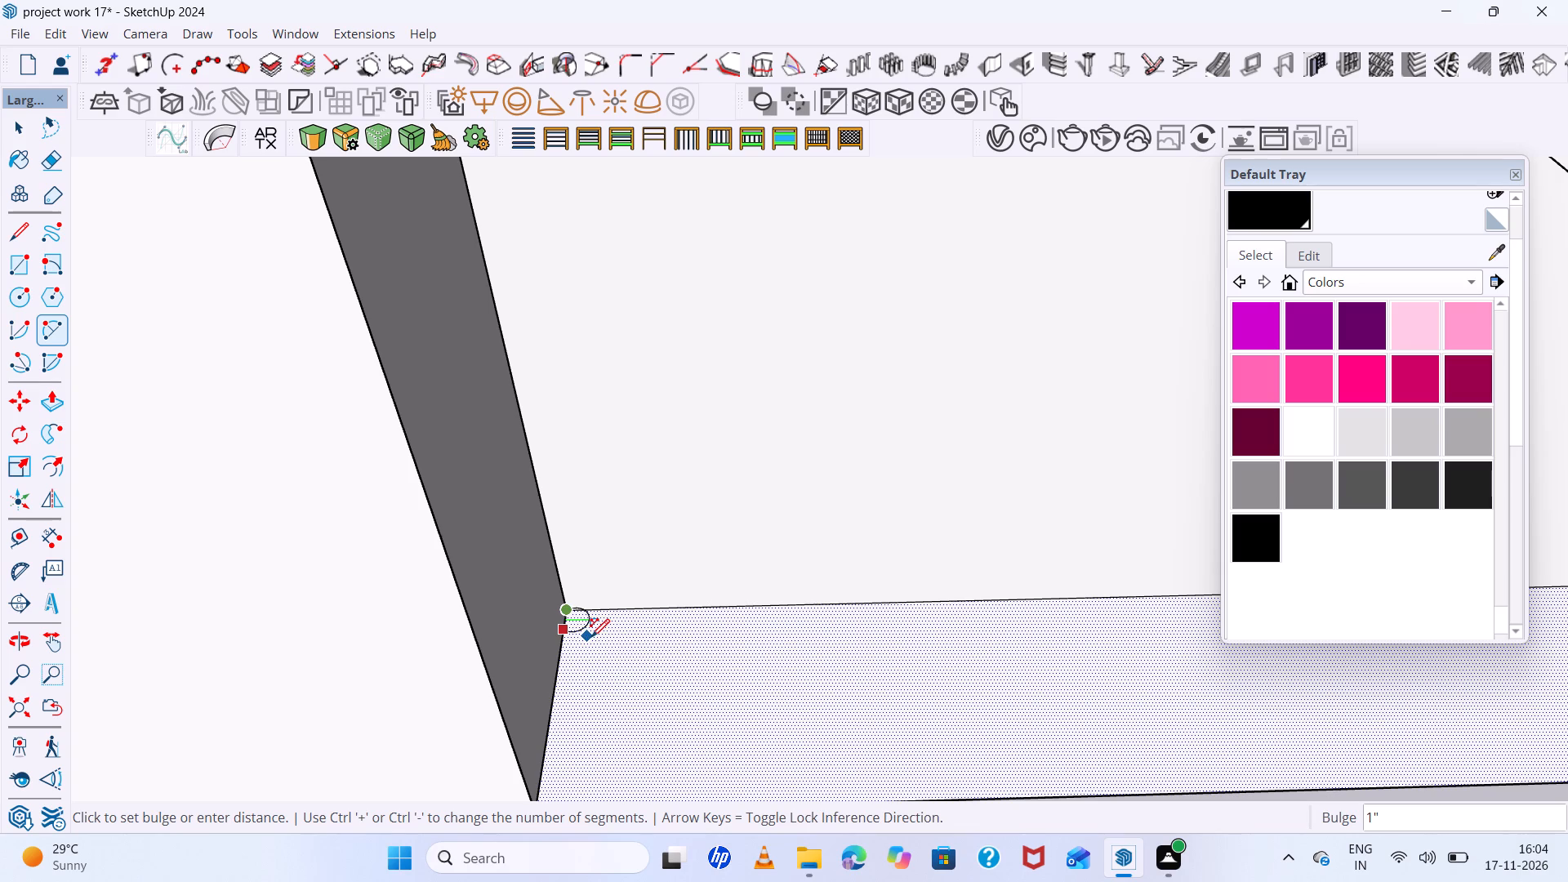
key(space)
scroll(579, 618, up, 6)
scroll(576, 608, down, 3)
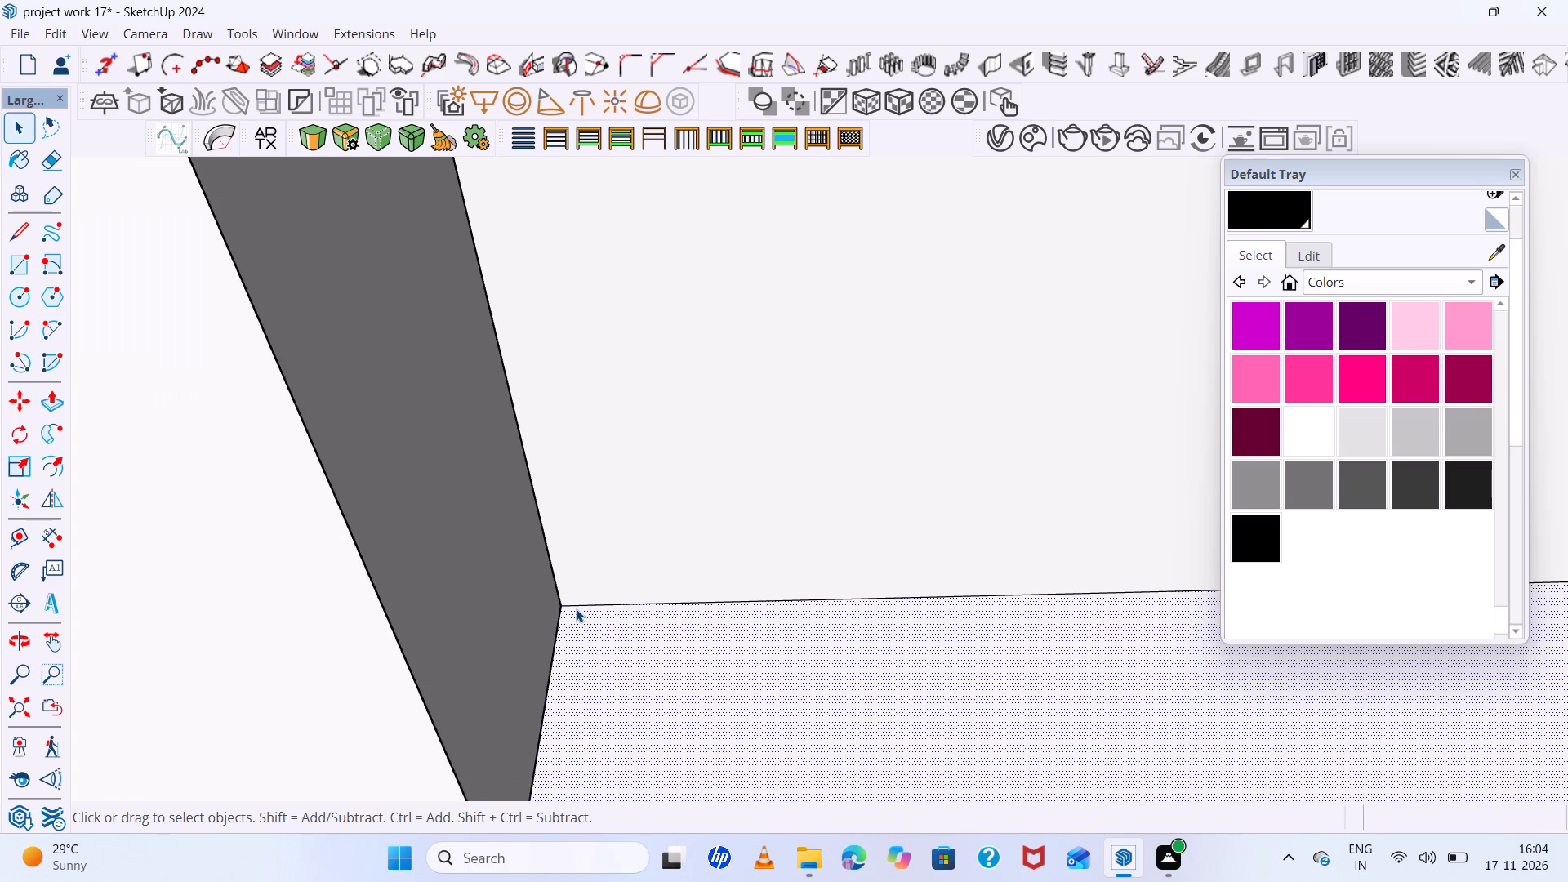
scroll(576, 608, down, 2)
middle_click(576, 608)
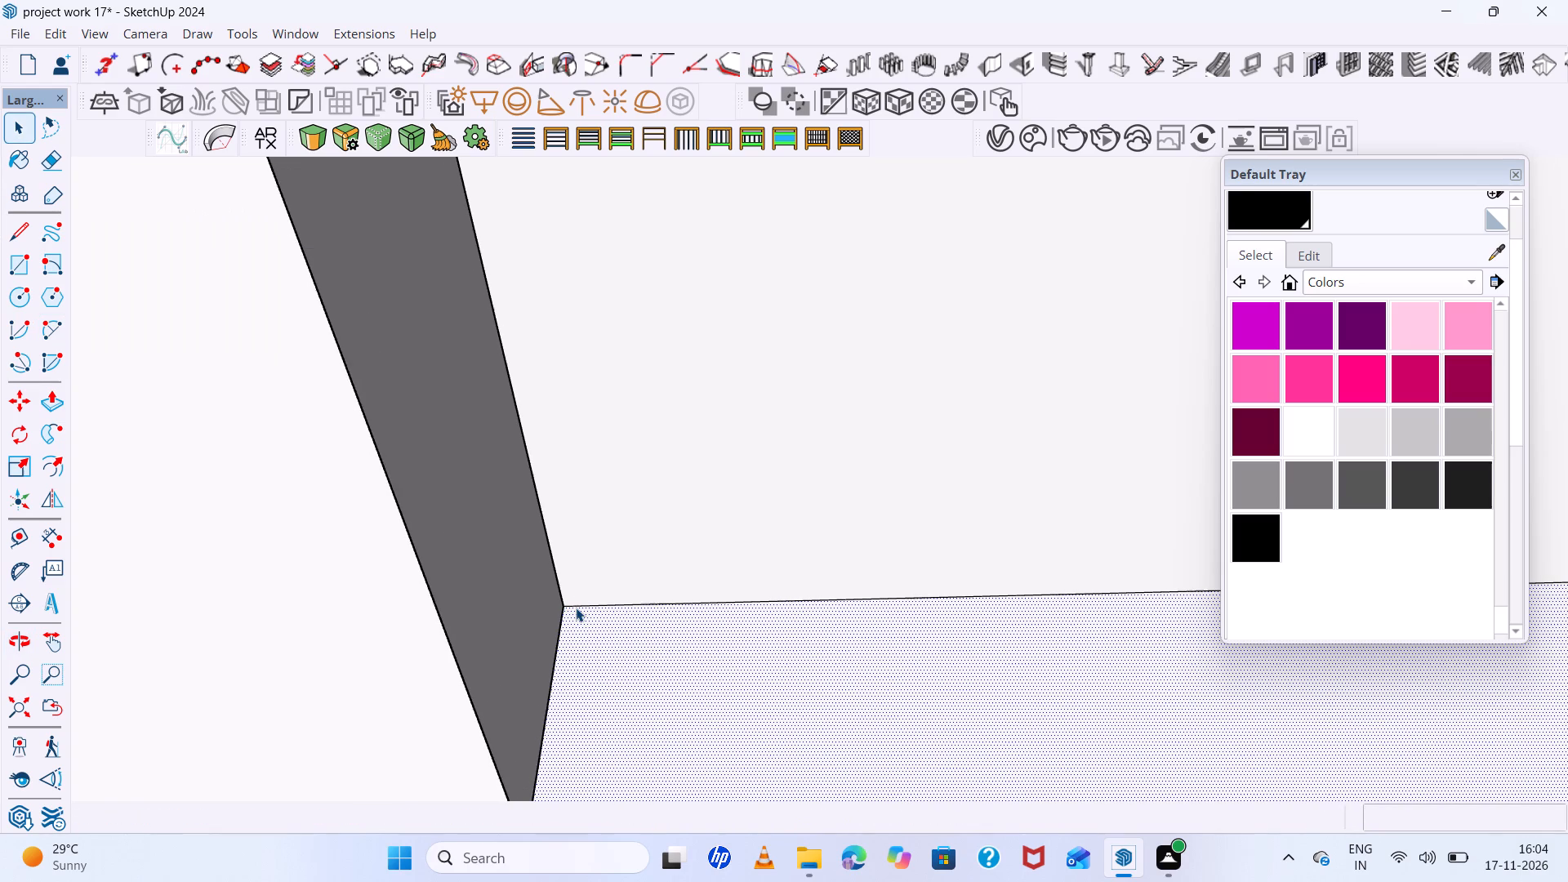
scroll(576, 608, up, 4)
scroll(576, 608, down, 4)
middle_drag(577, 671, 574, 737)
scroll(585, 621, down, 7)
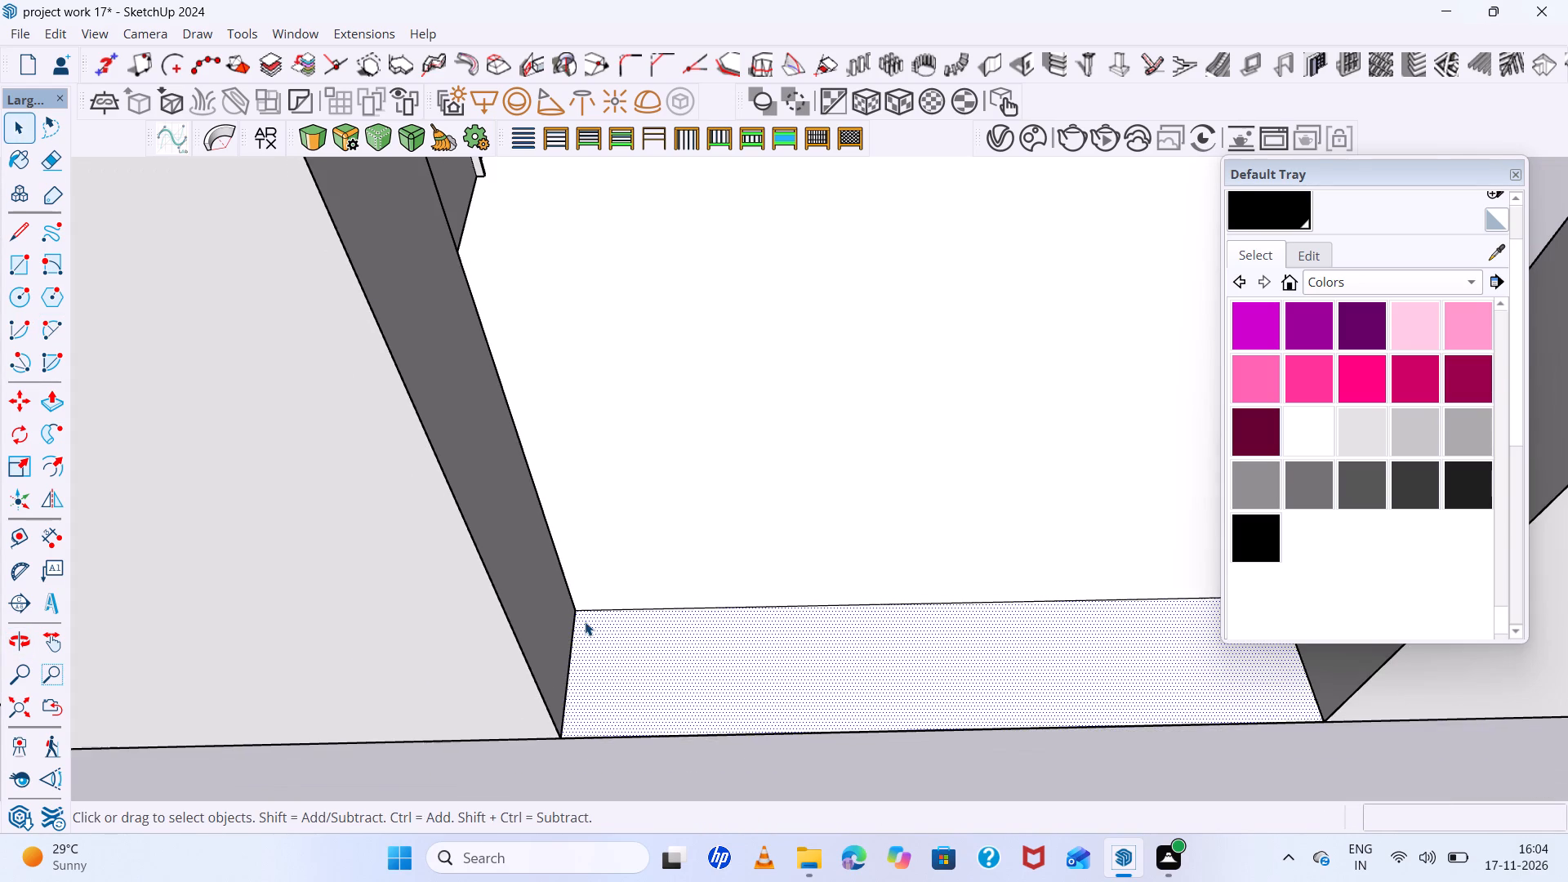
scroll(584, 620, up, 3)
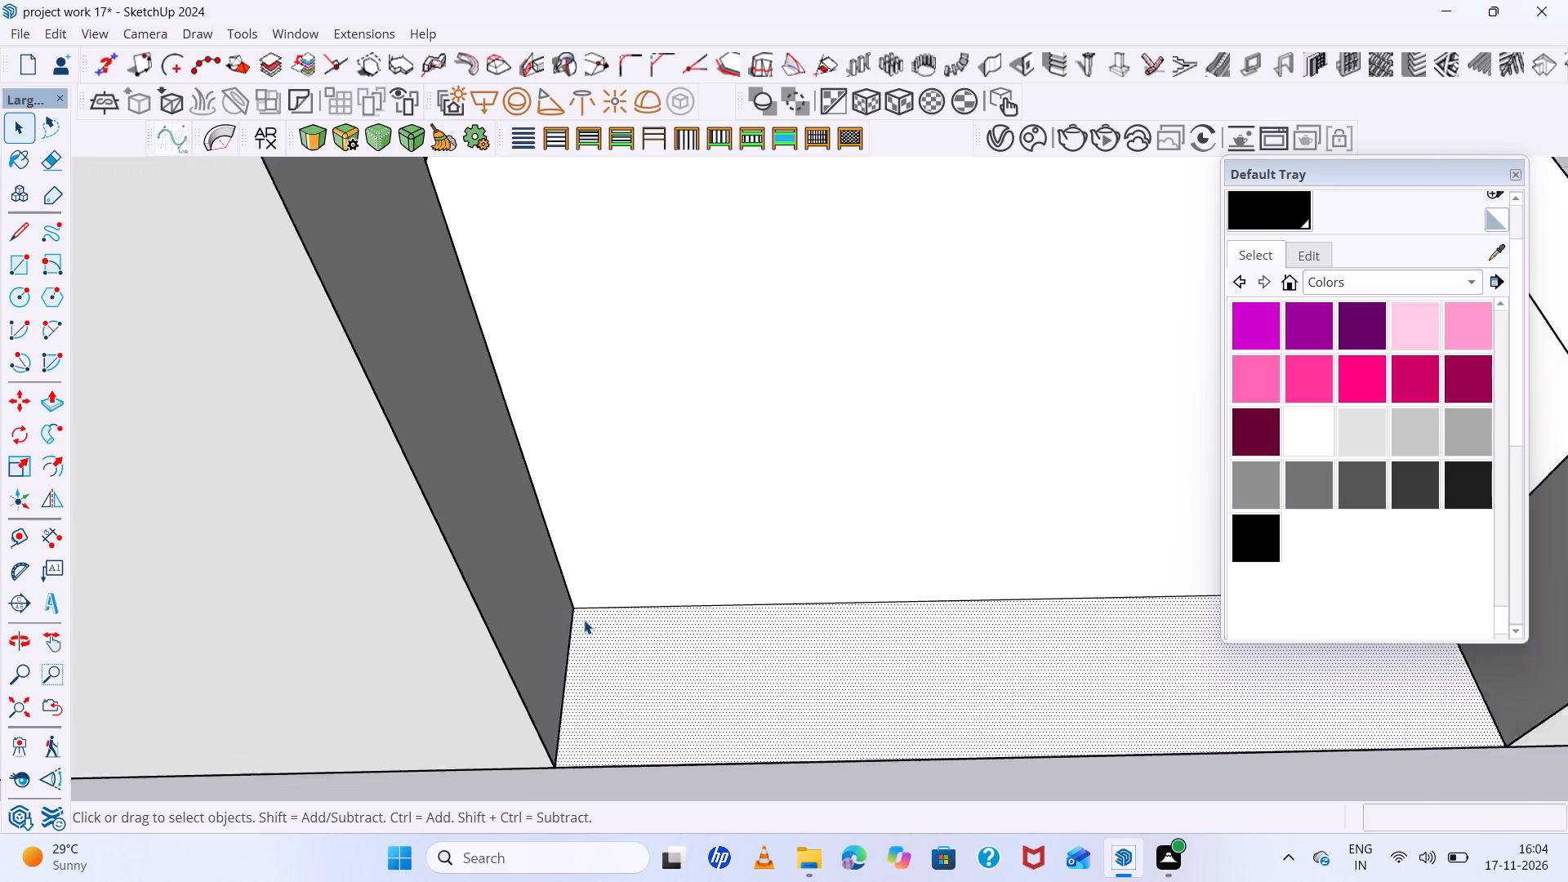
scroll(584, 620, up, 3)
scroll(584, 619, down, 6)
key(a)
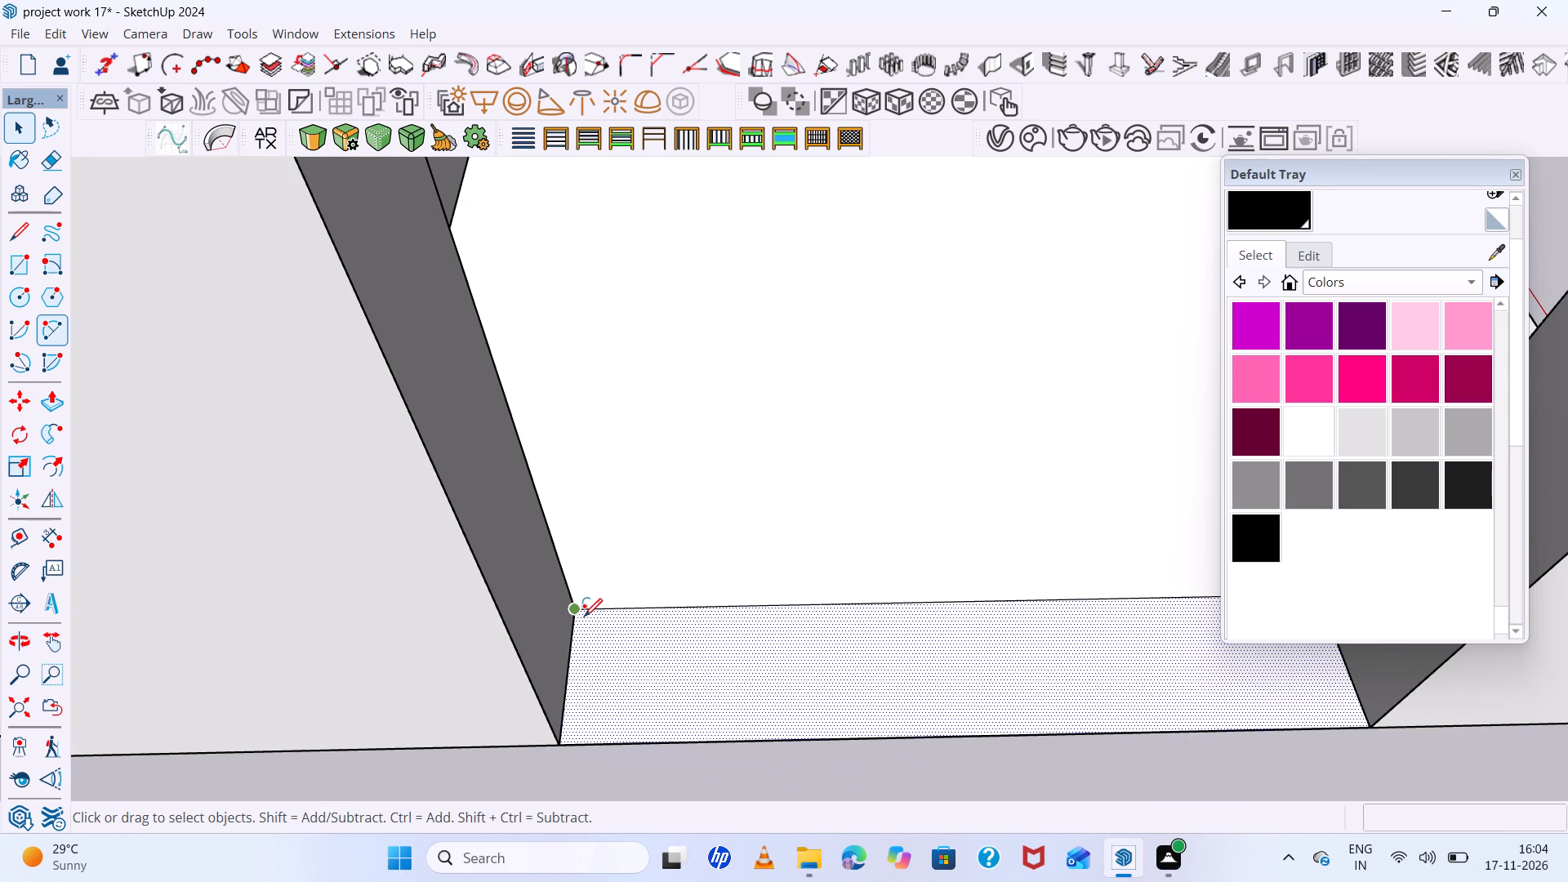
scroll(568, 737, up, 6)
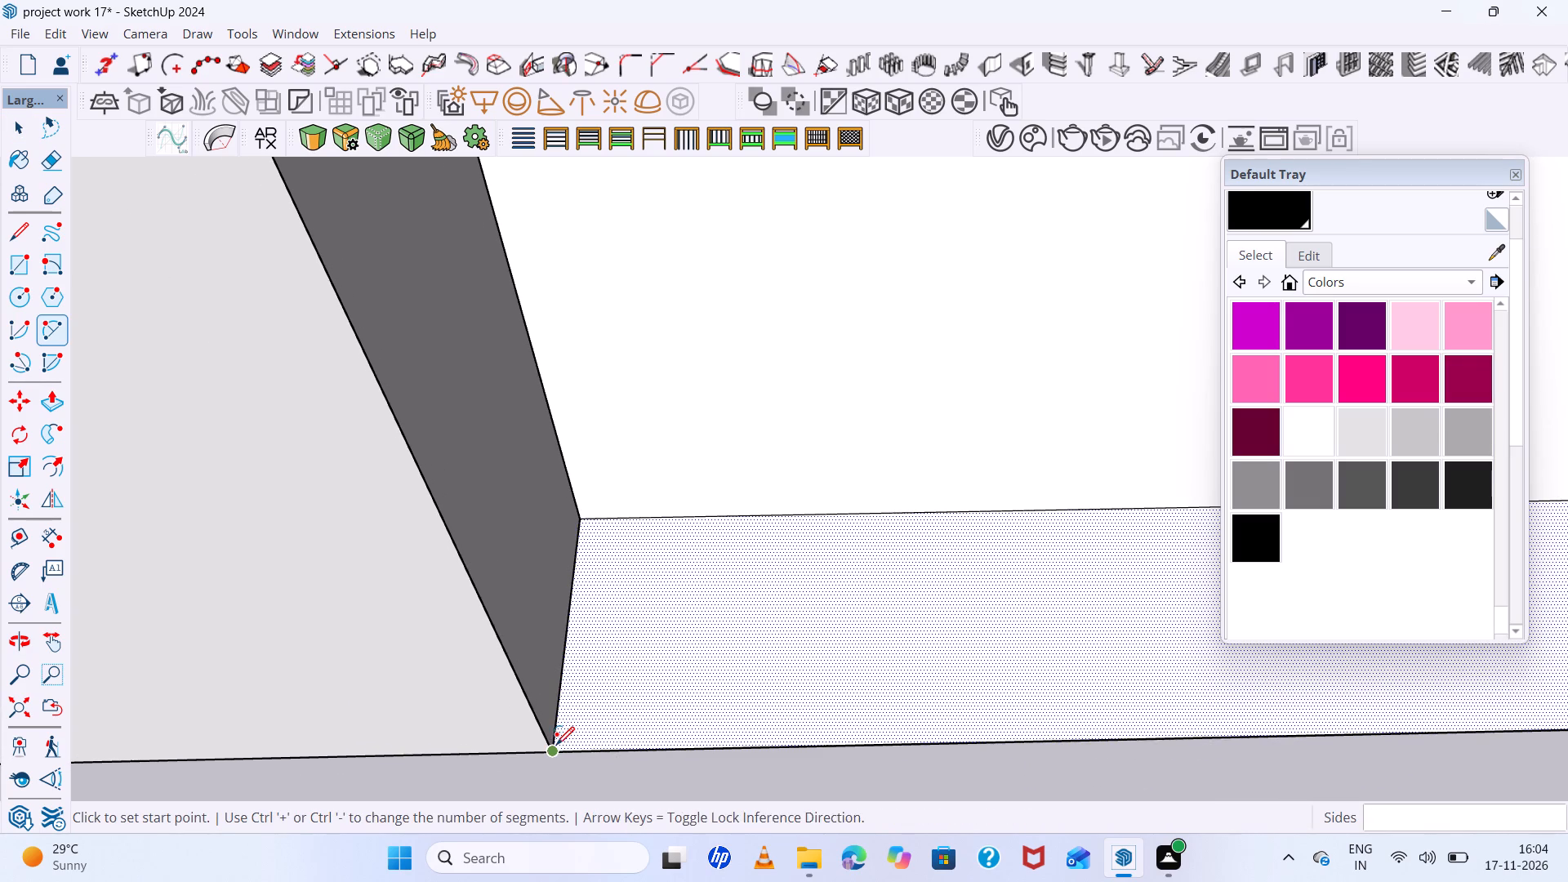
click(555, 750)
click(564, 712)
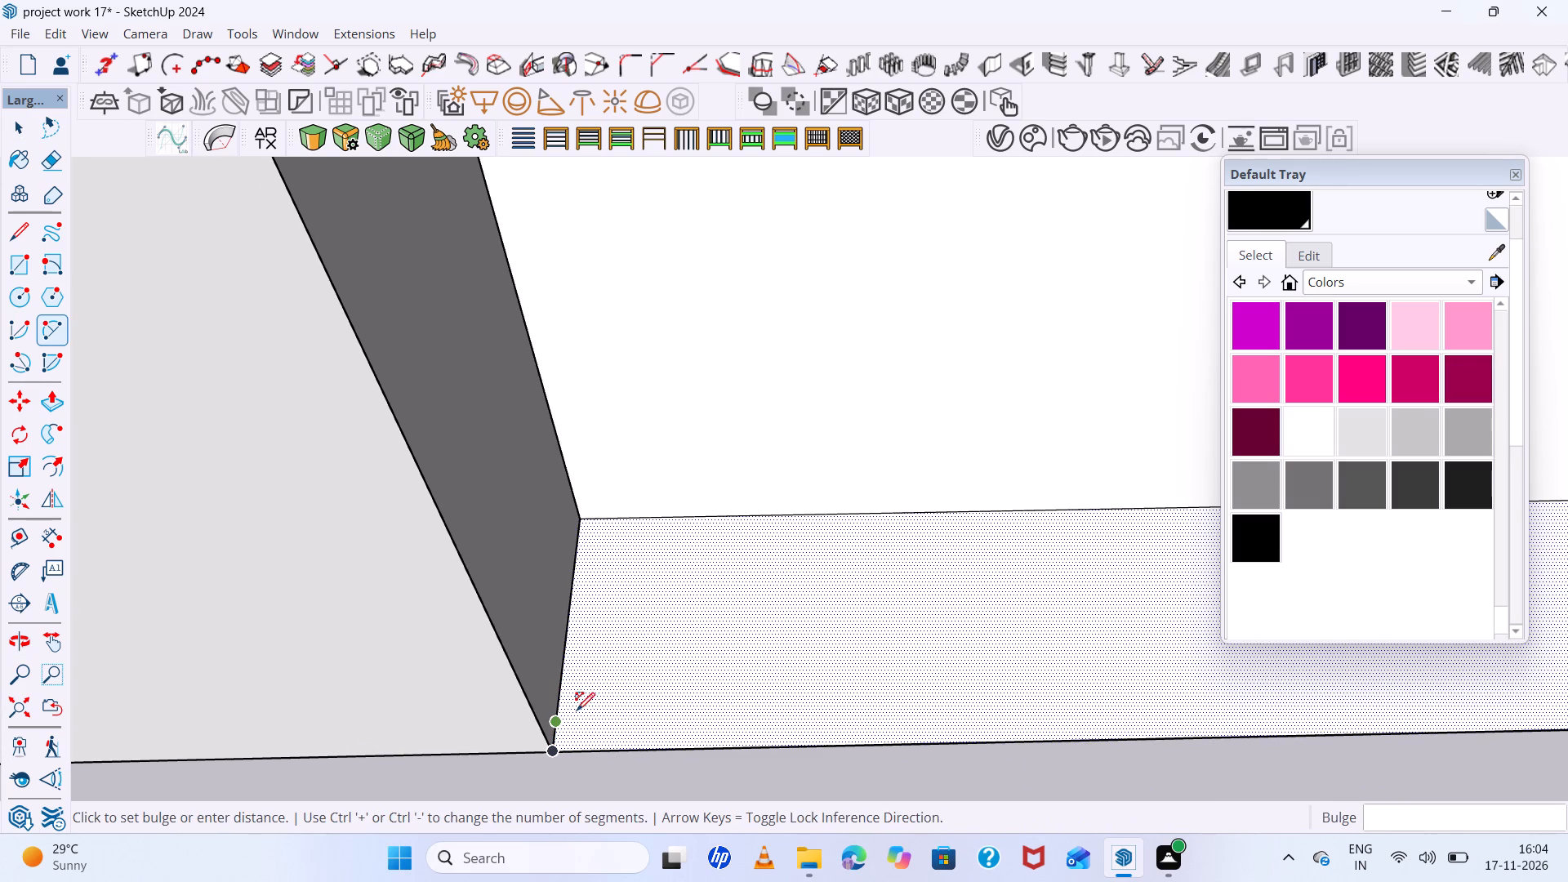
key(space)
Draw a line about 9" long across the arched opening's threshold near the jamb, marking off a narrow strip.
scroll(560, 727, up, 6)
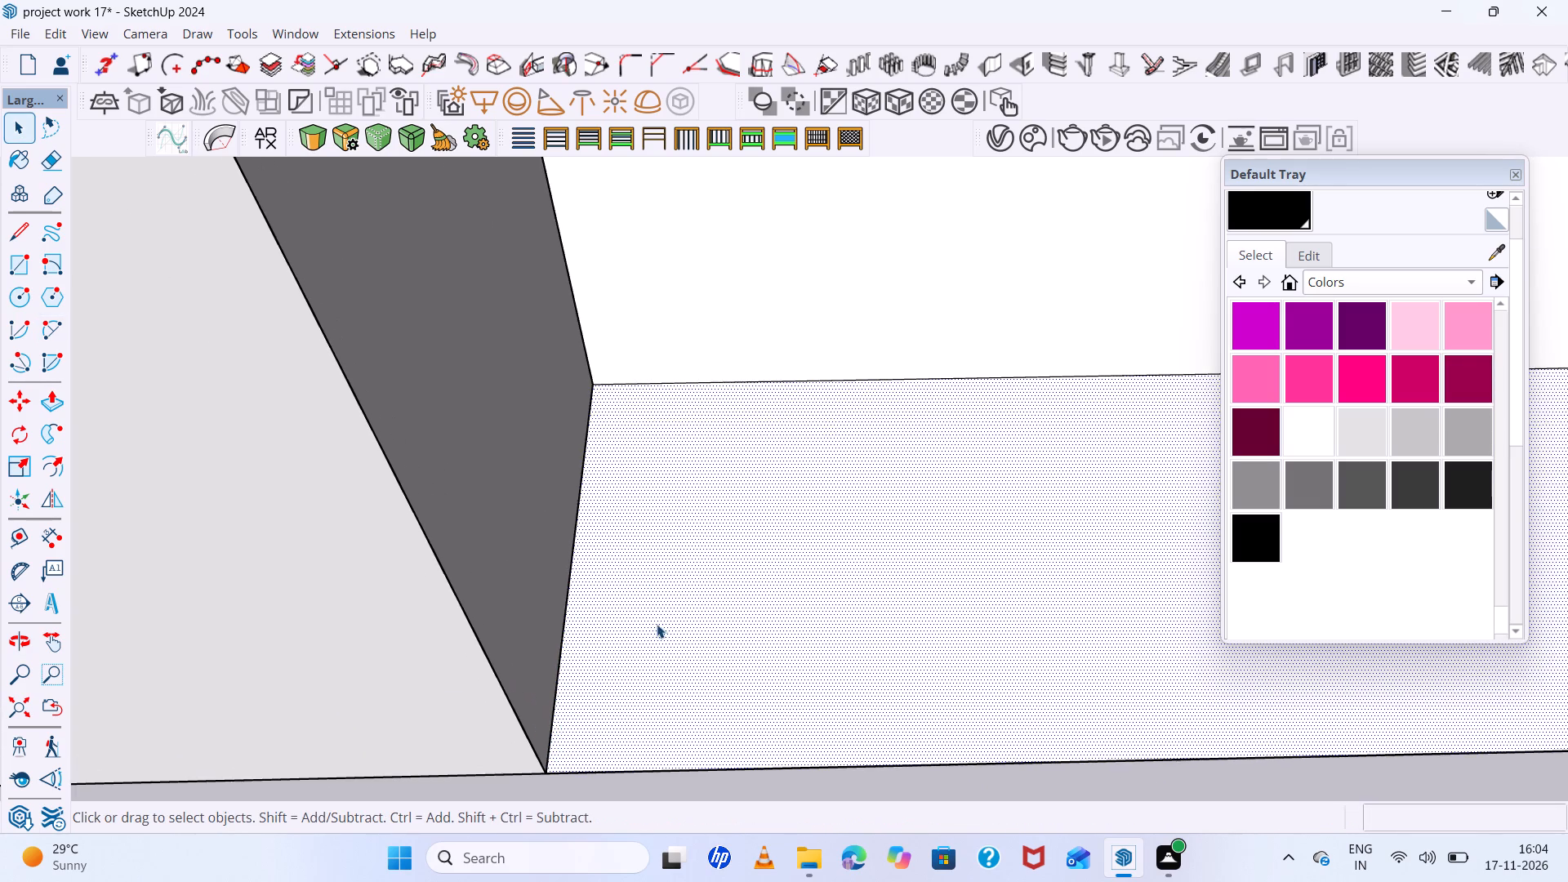
scroll(661, 604, down, 6)
key(l)
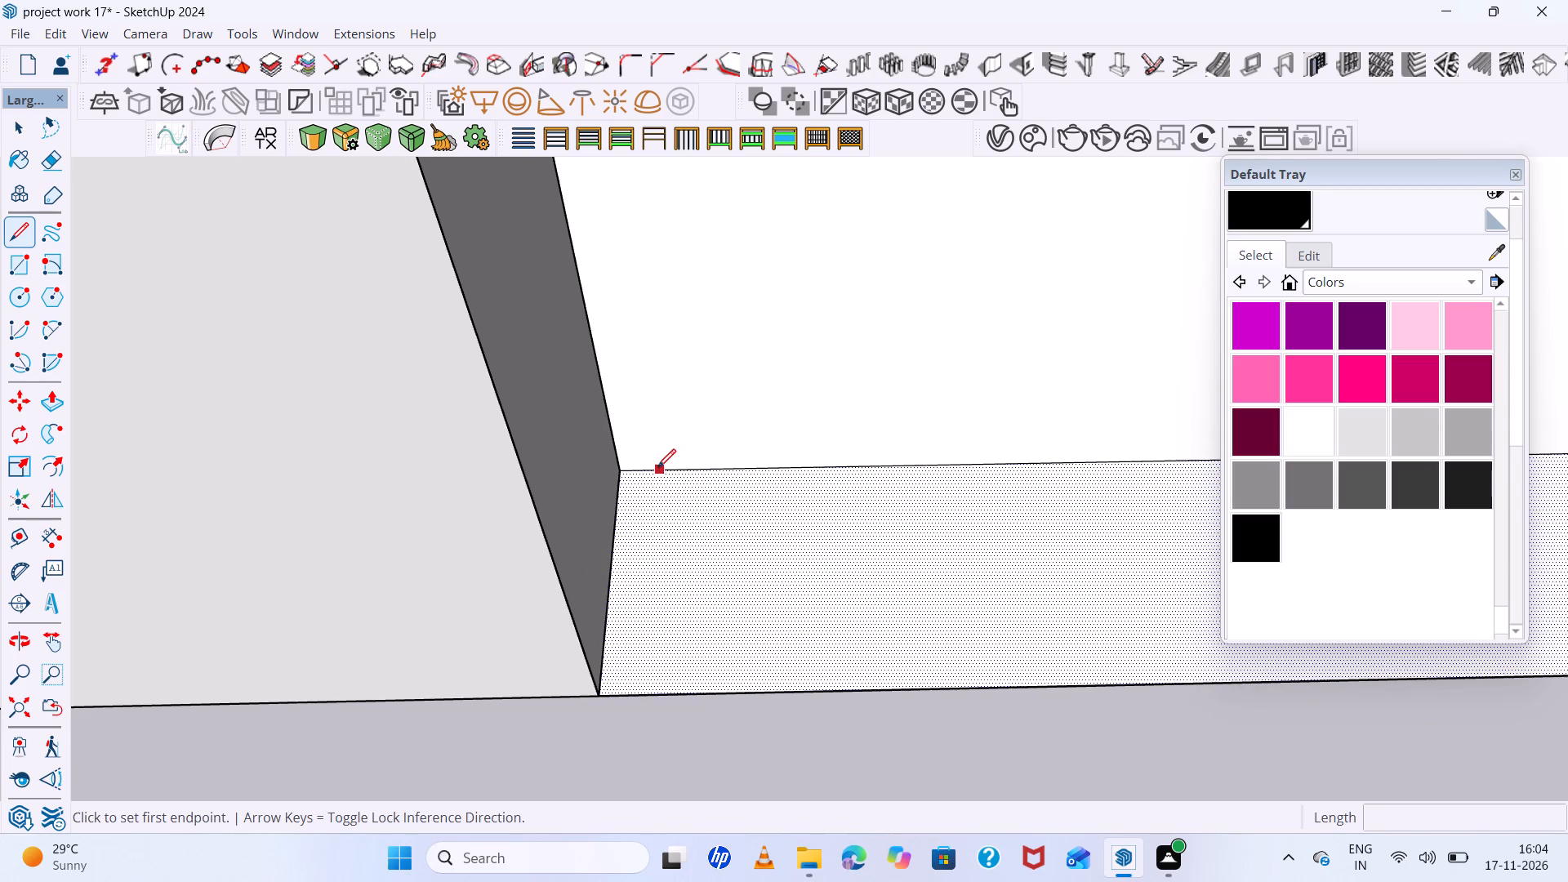
click(650, 471)
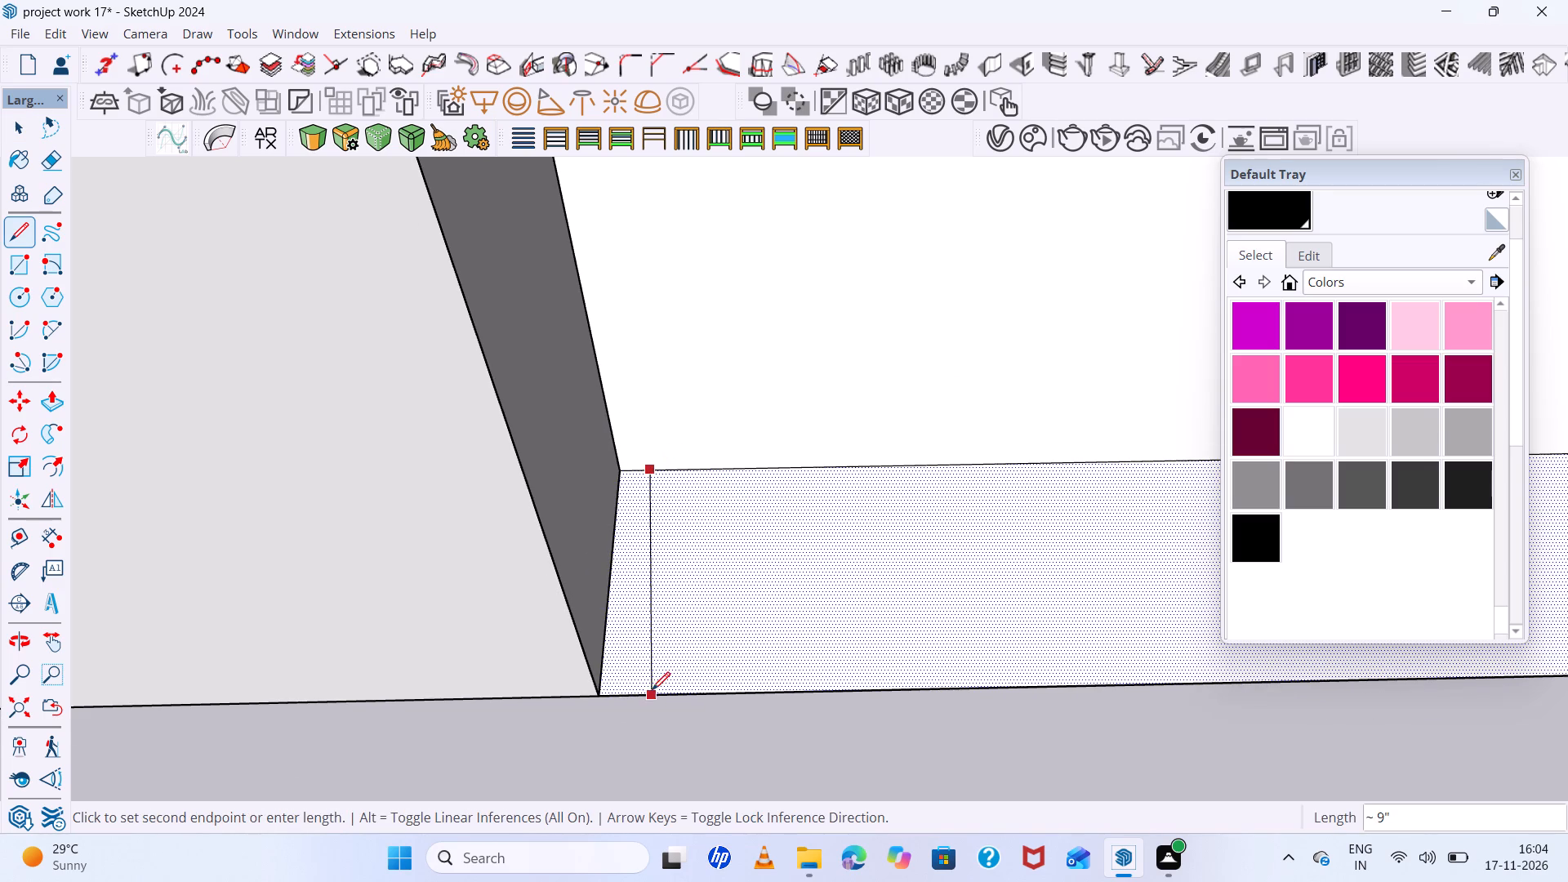
click(635, 690)
scroll(623, 688, up, 10)
key(space)
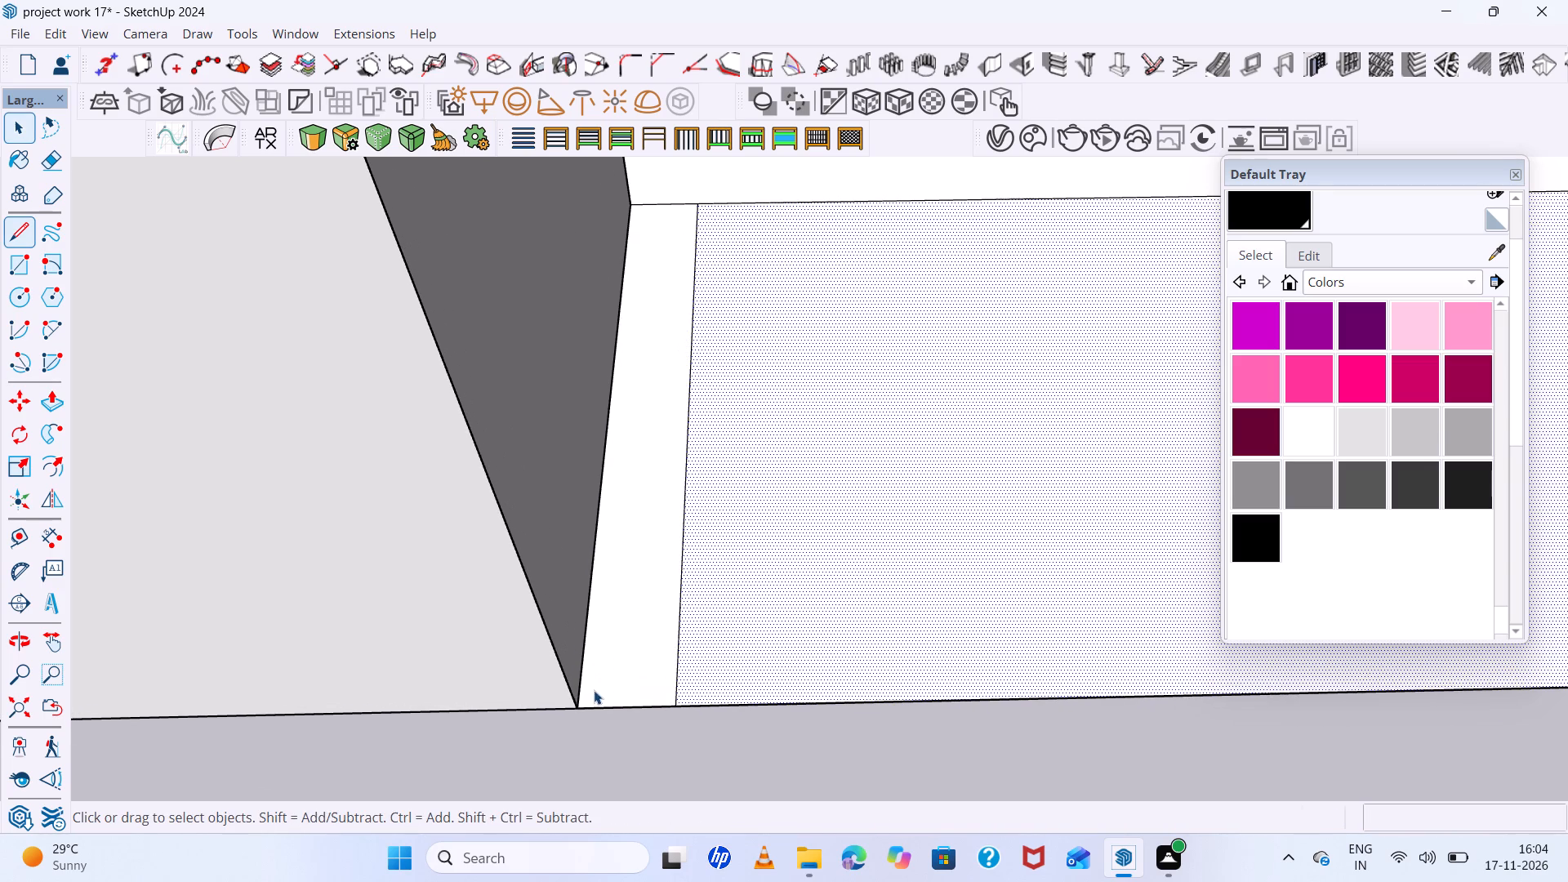
Copy the strip's short outer edge 1" inward along the jamb and repeat it as an 8x array.
click(611, 703)
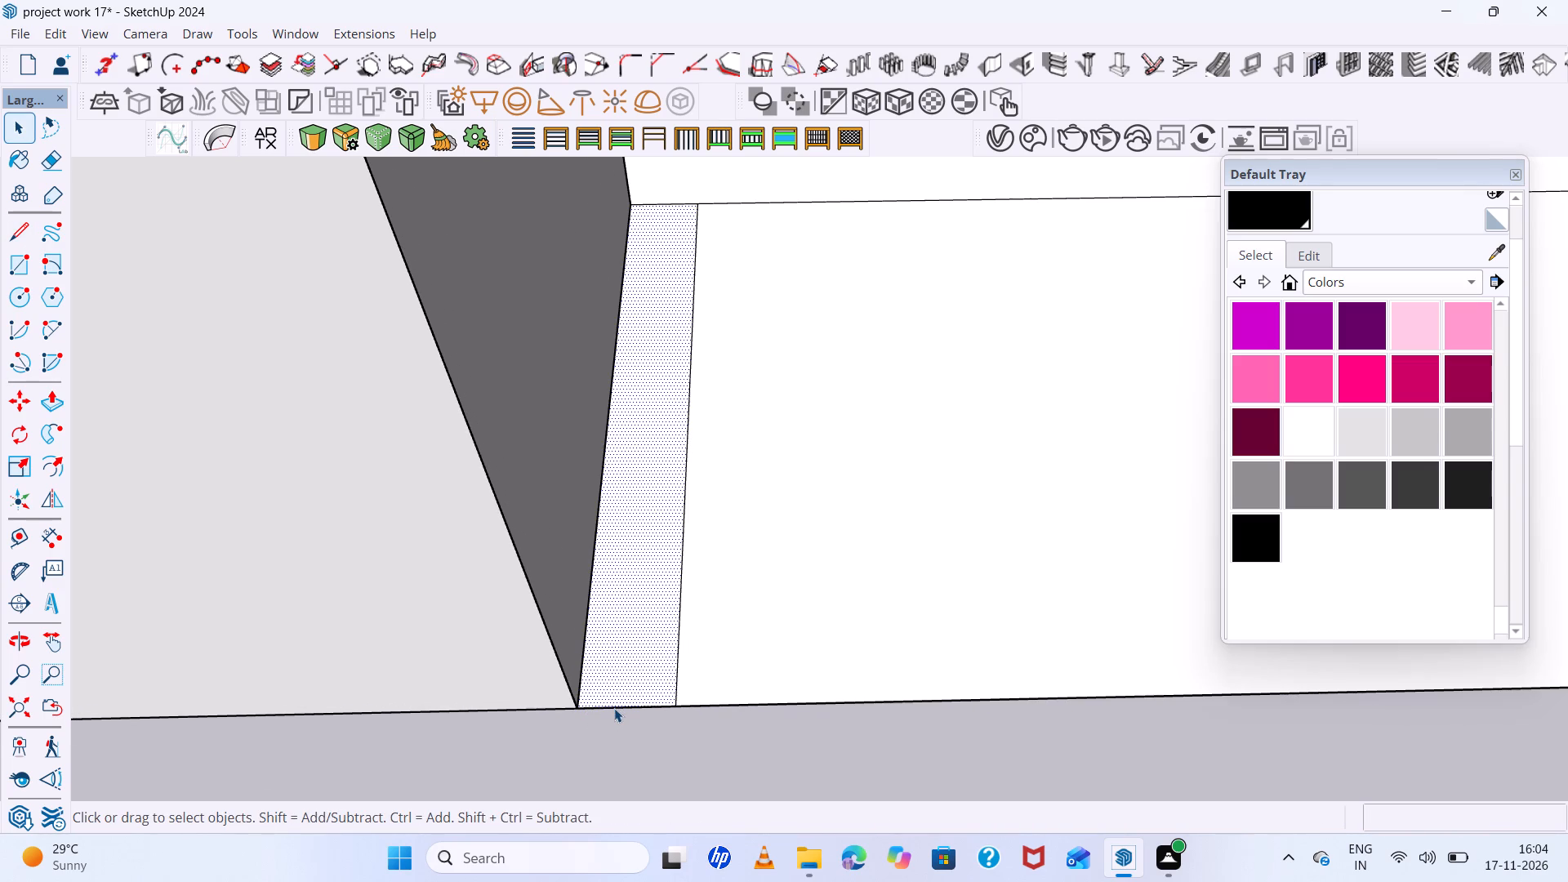
click(614, 708)
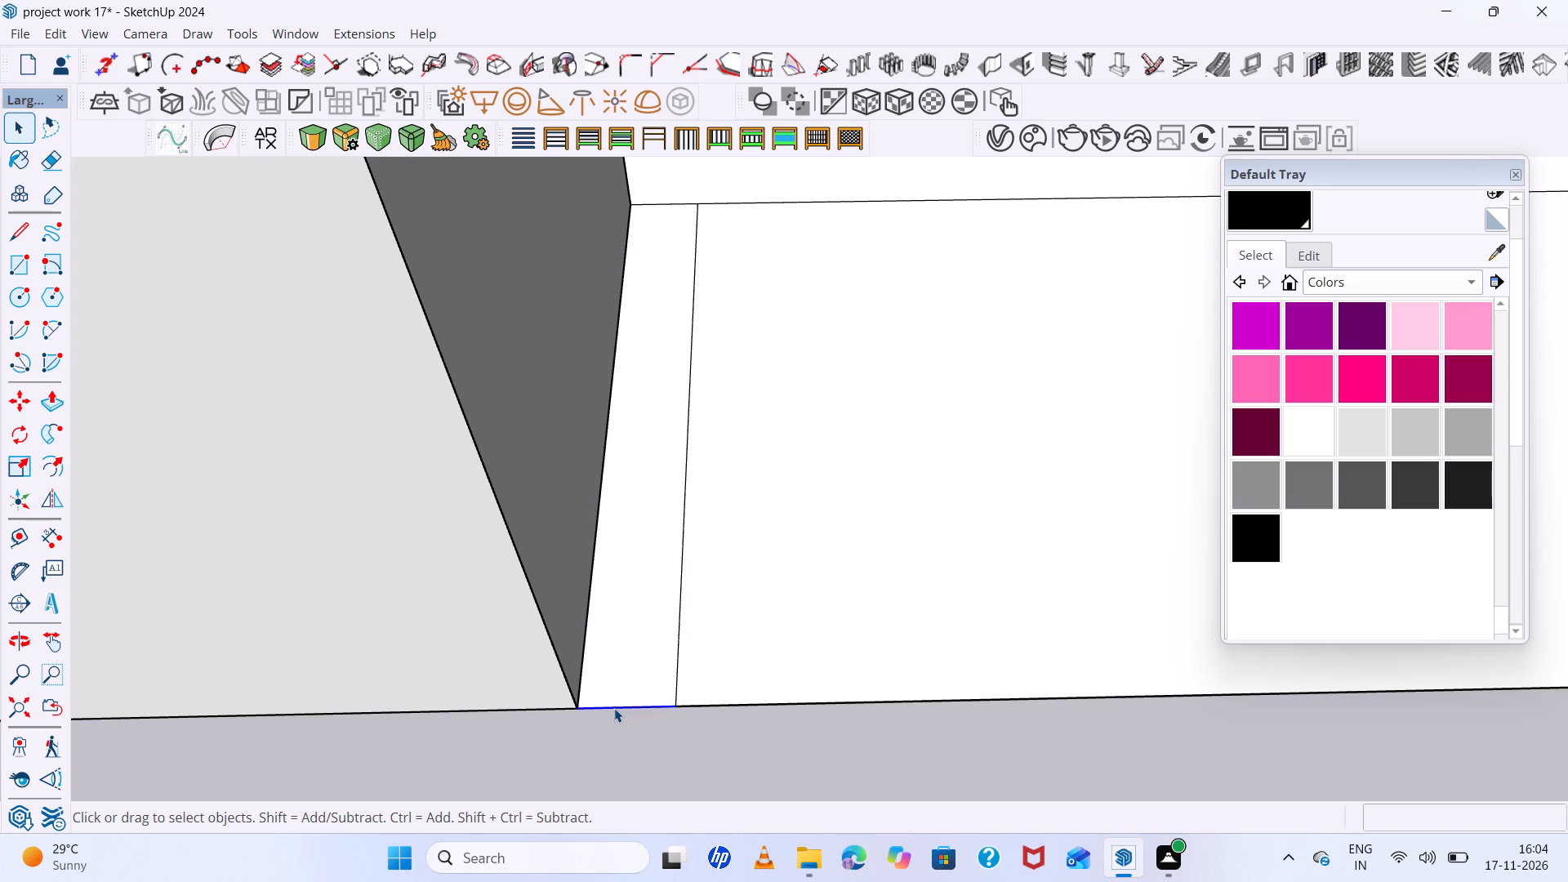
key(m)
scroll(573, 716, up, 4)
click(580, 705)
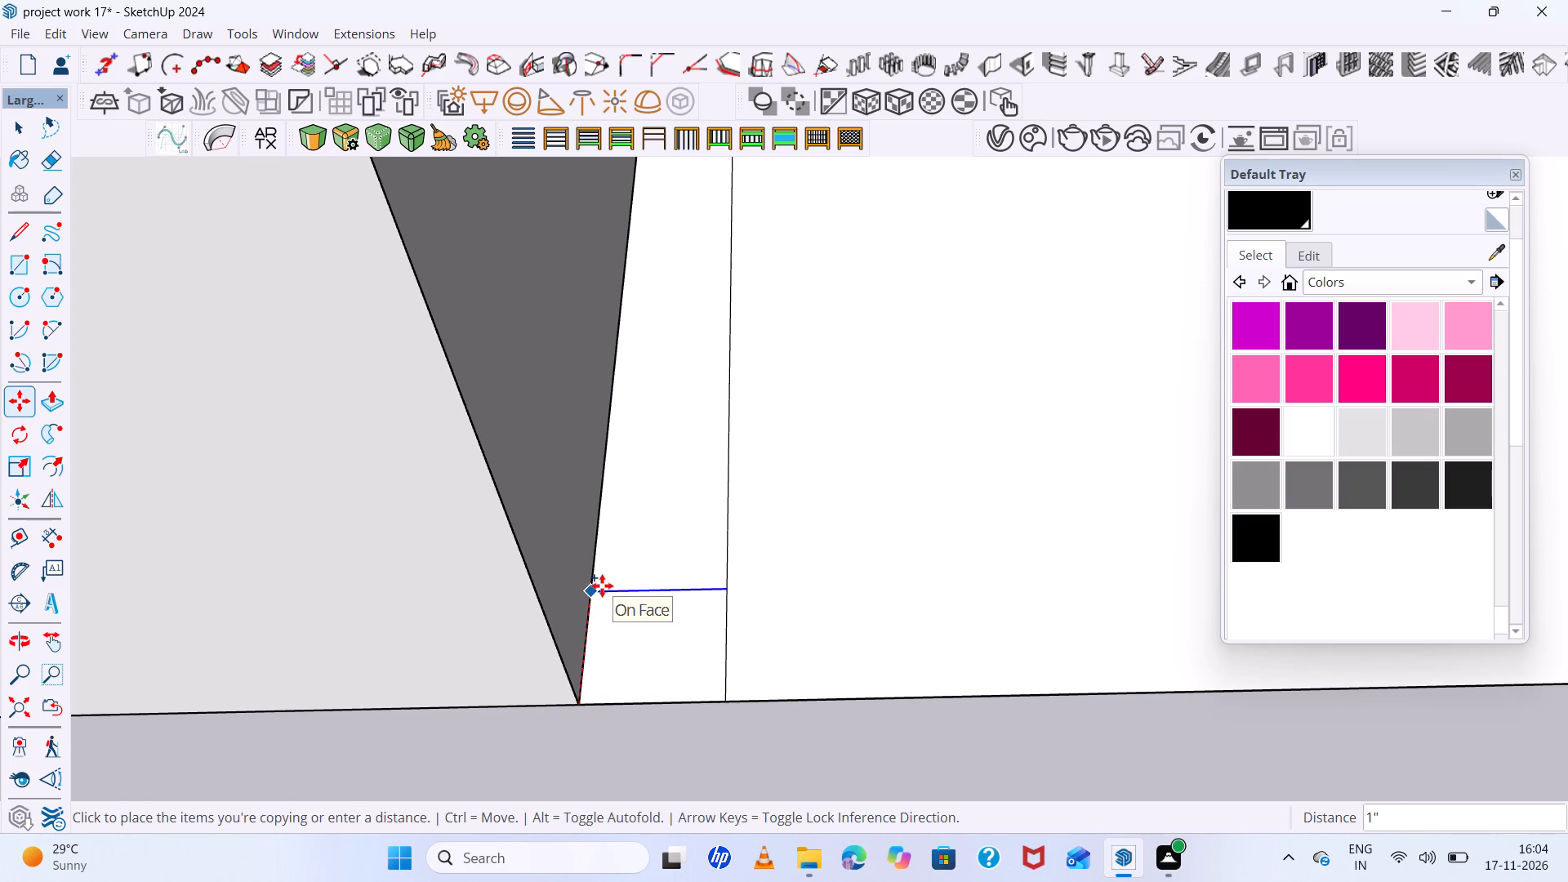
click(601, 585)
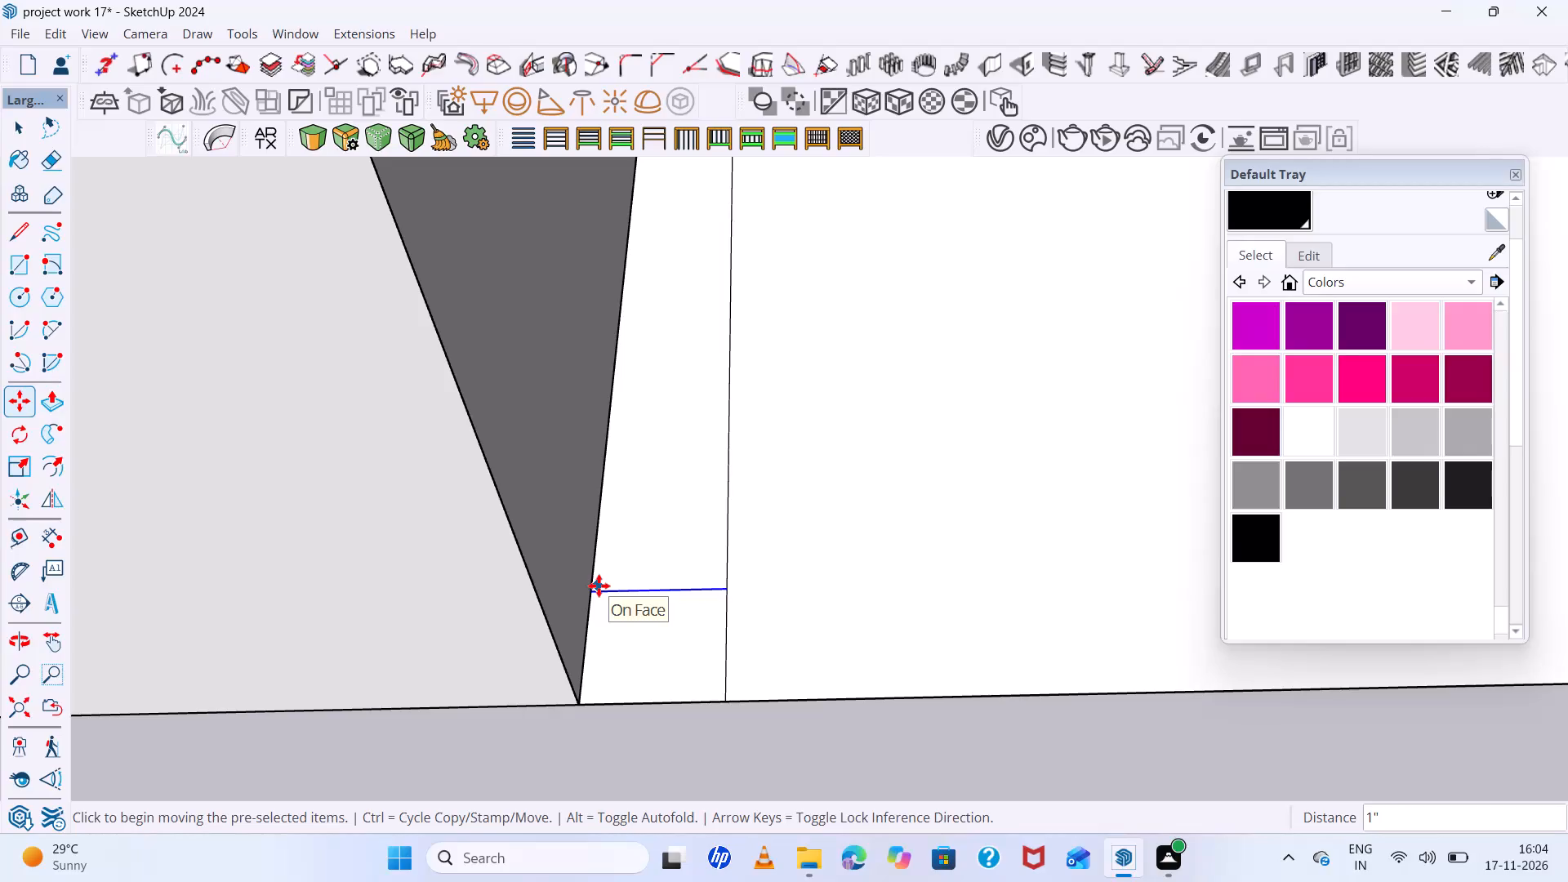
text(8x)
key(Return)
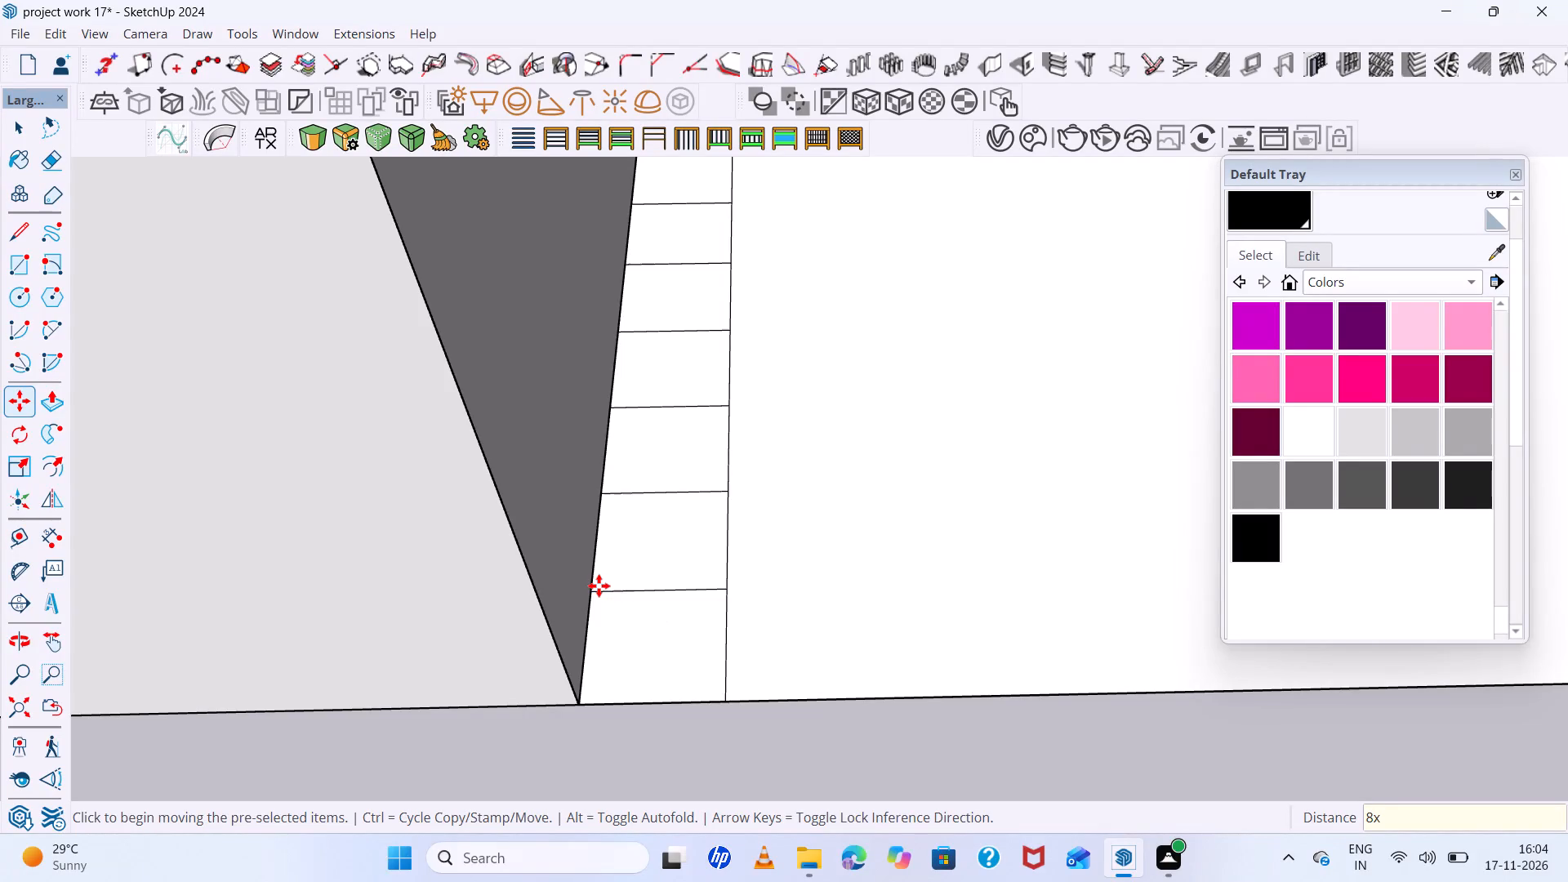
scroll(518, 557, down, 6)
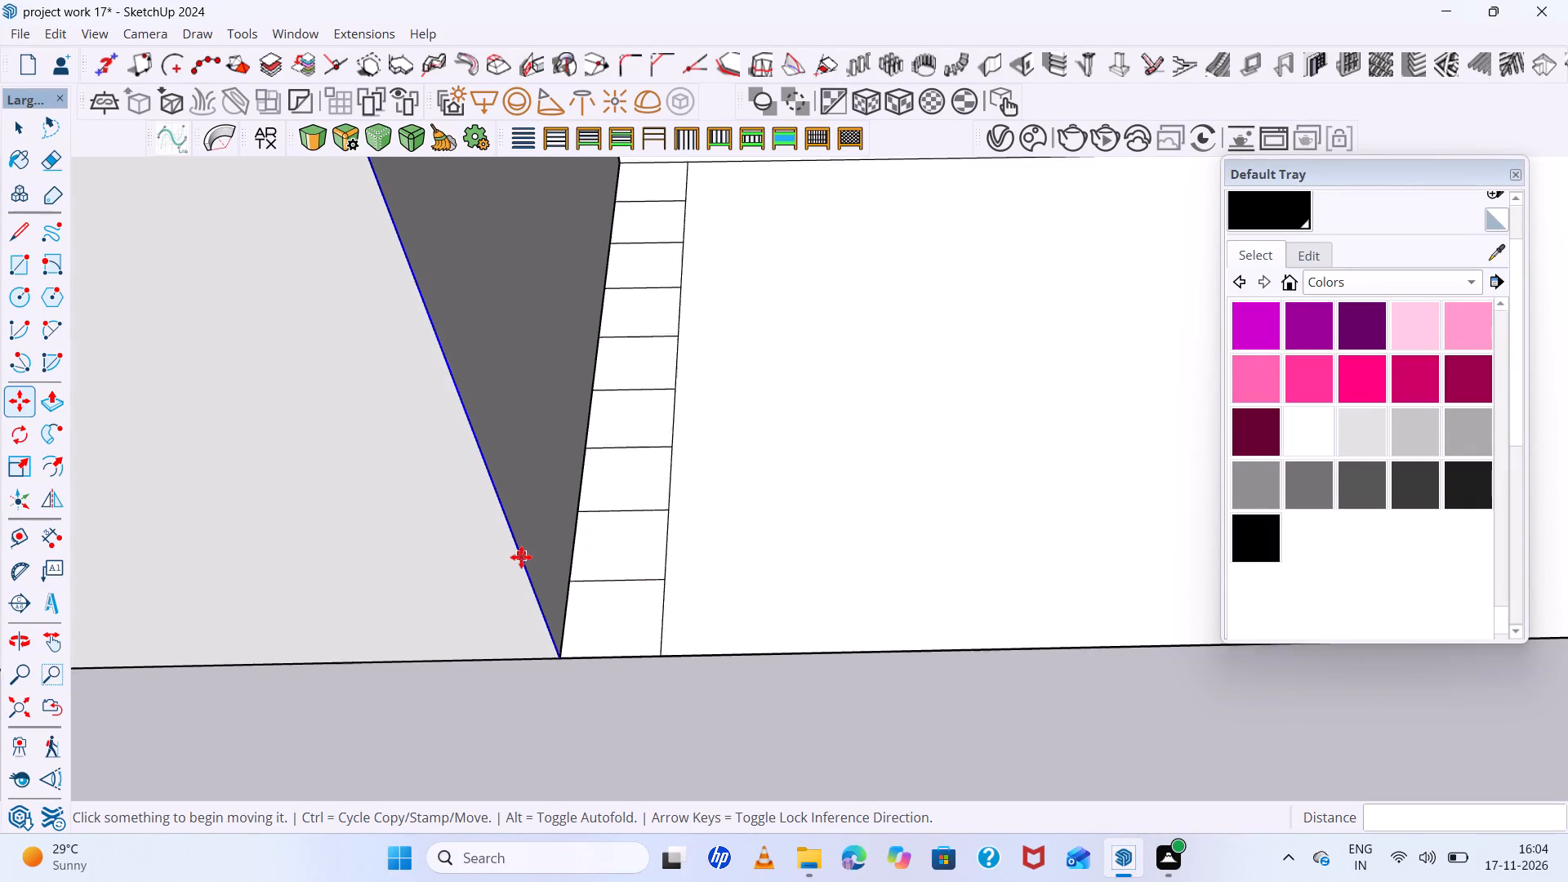
scroll(521, 557, down, 6)
scroll(550, 514, up, 5)
key(space)
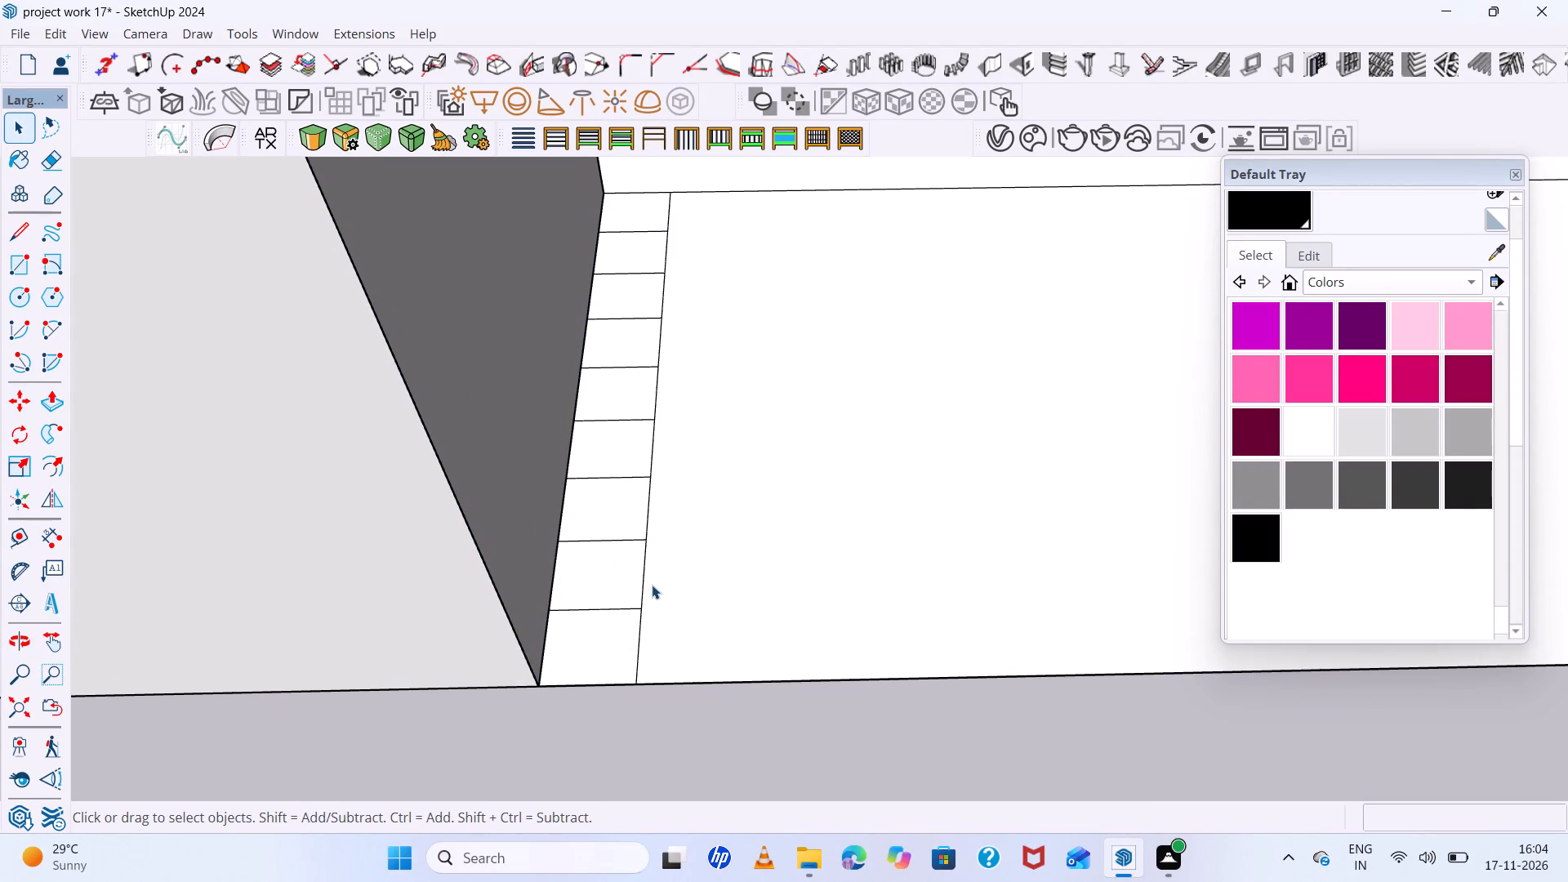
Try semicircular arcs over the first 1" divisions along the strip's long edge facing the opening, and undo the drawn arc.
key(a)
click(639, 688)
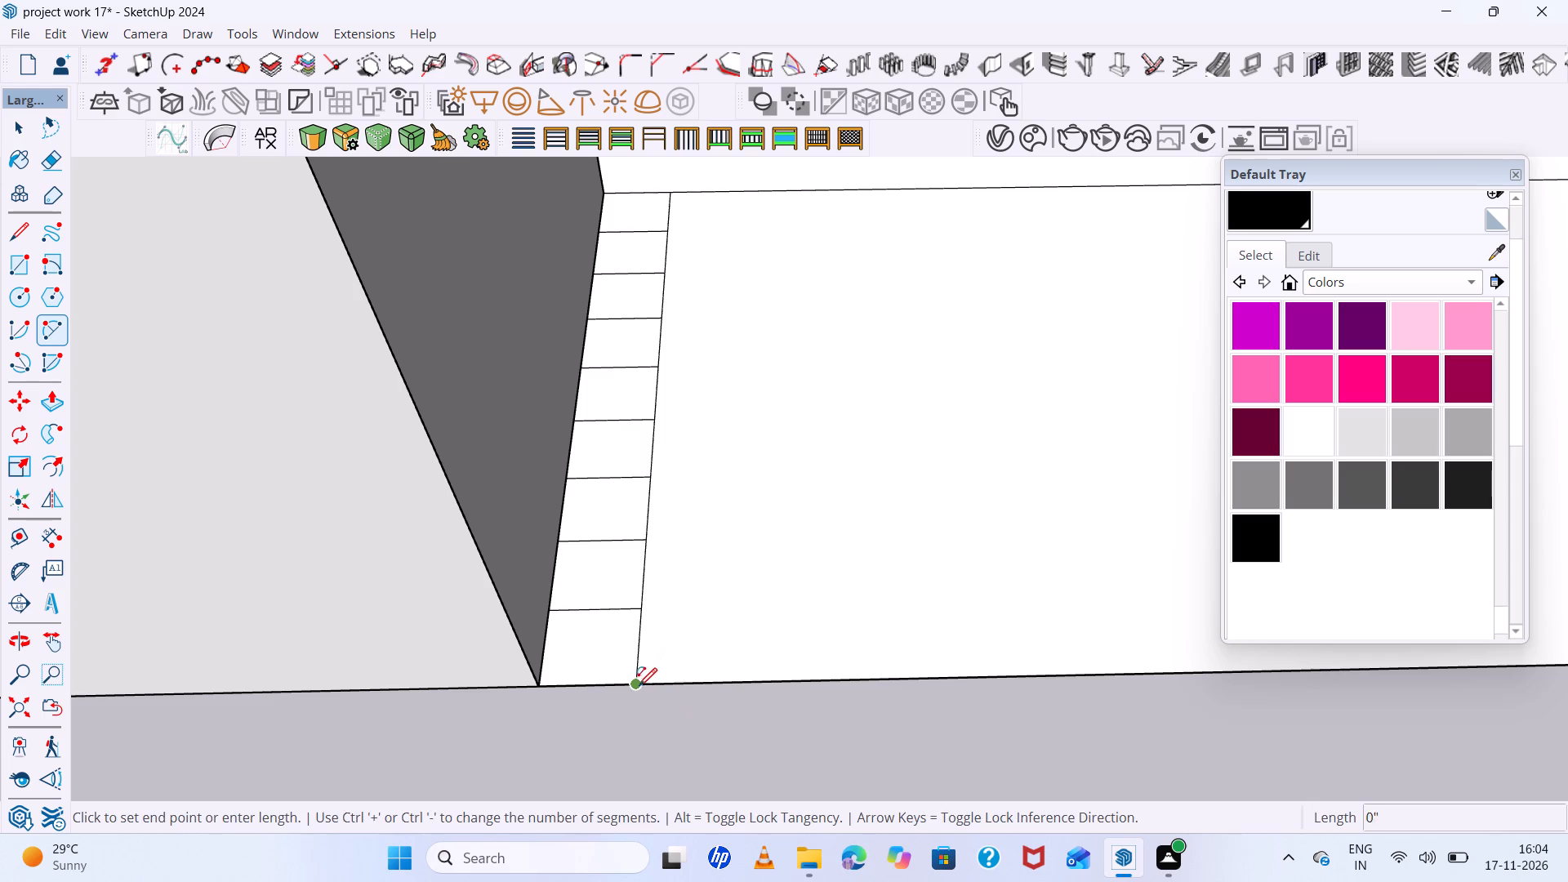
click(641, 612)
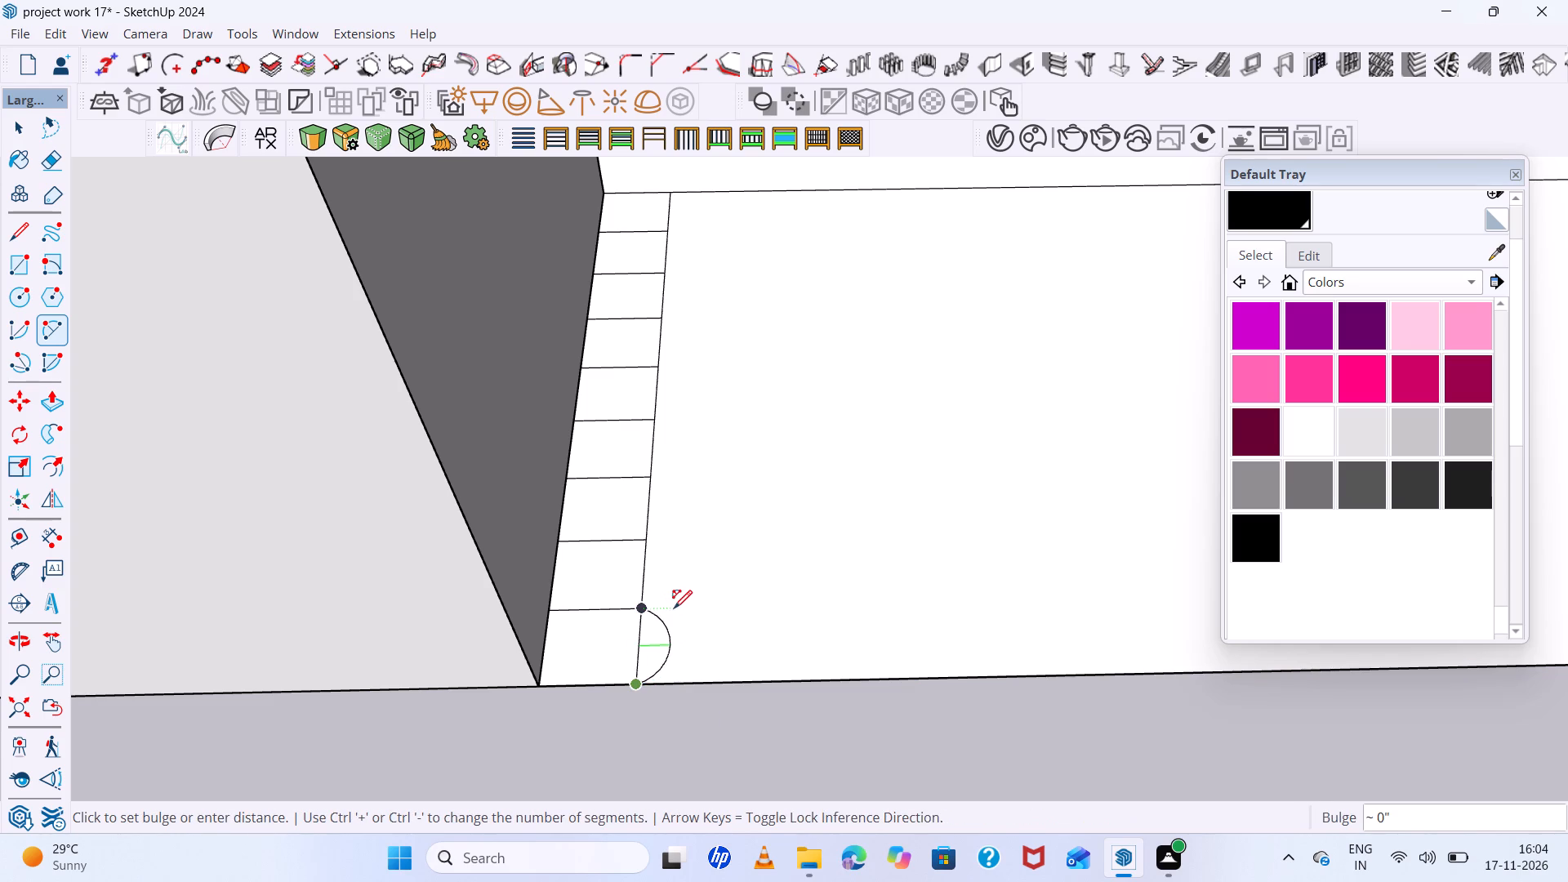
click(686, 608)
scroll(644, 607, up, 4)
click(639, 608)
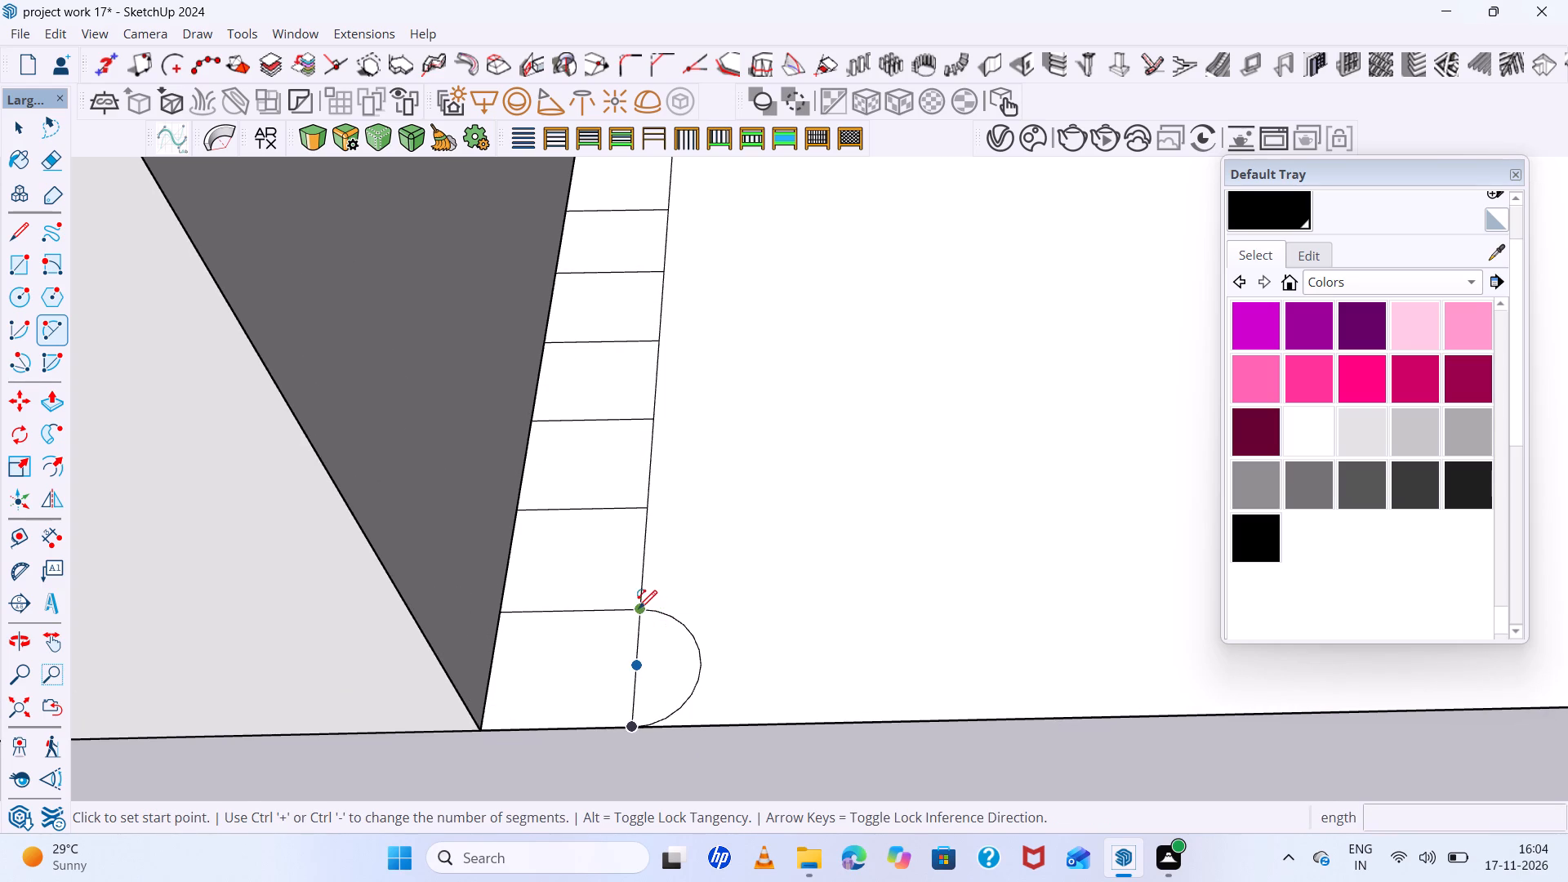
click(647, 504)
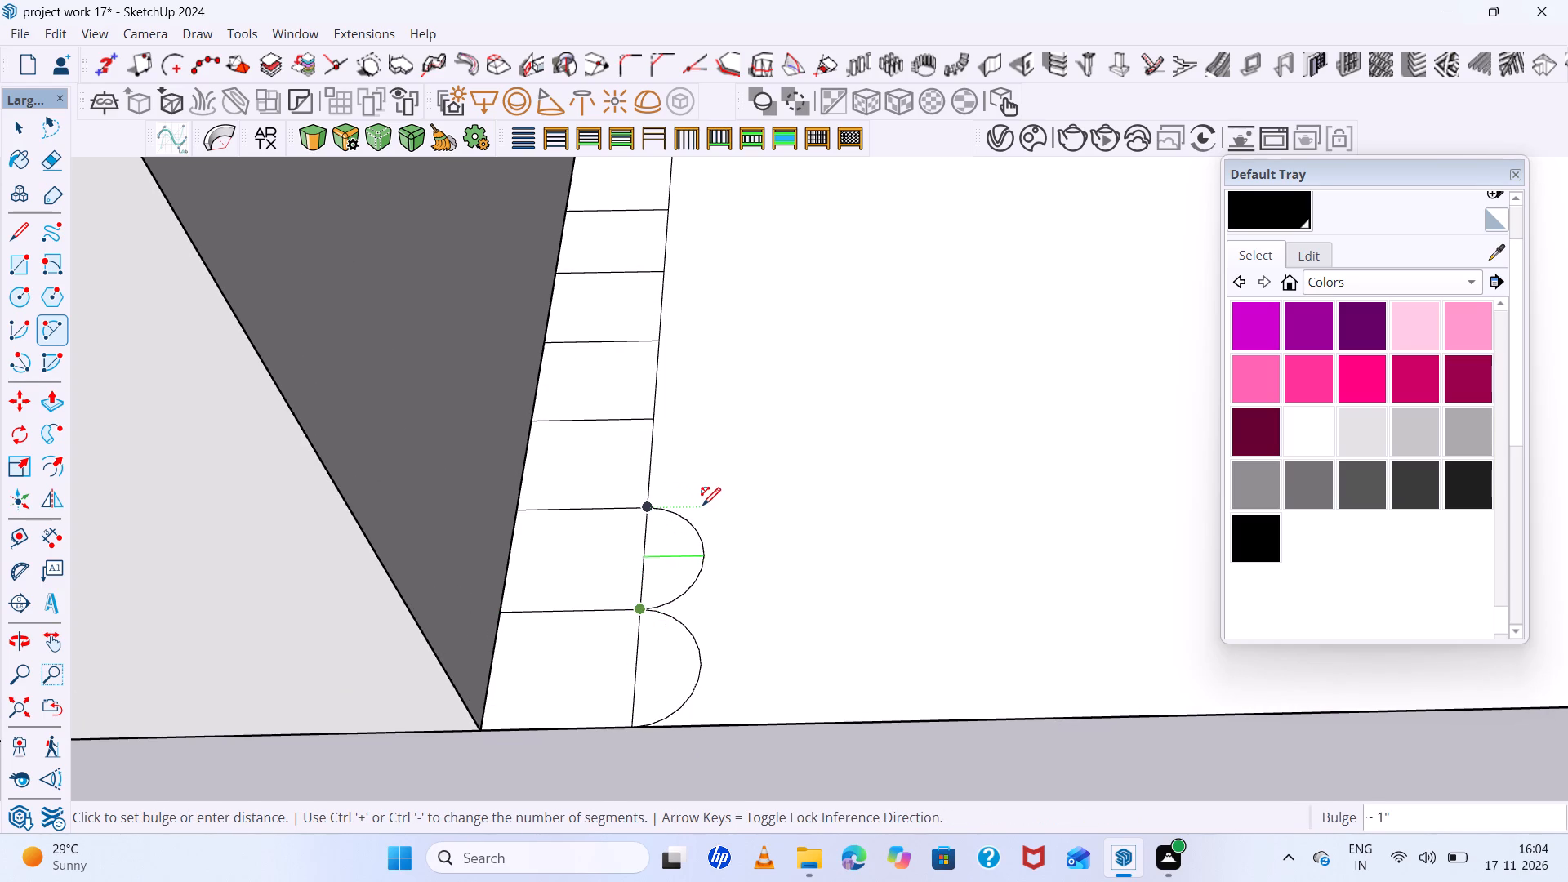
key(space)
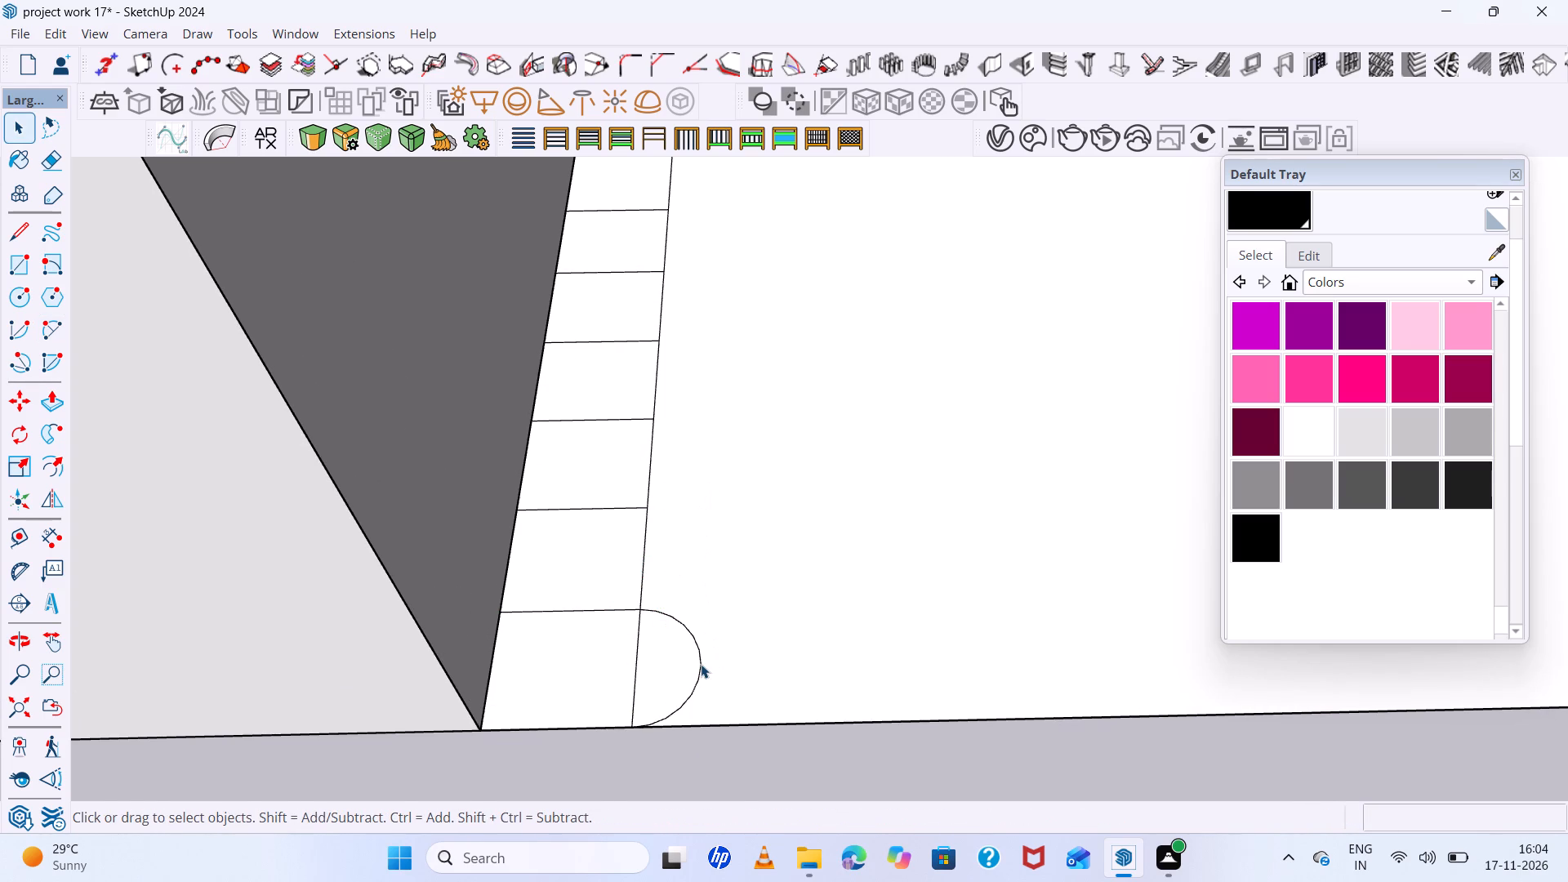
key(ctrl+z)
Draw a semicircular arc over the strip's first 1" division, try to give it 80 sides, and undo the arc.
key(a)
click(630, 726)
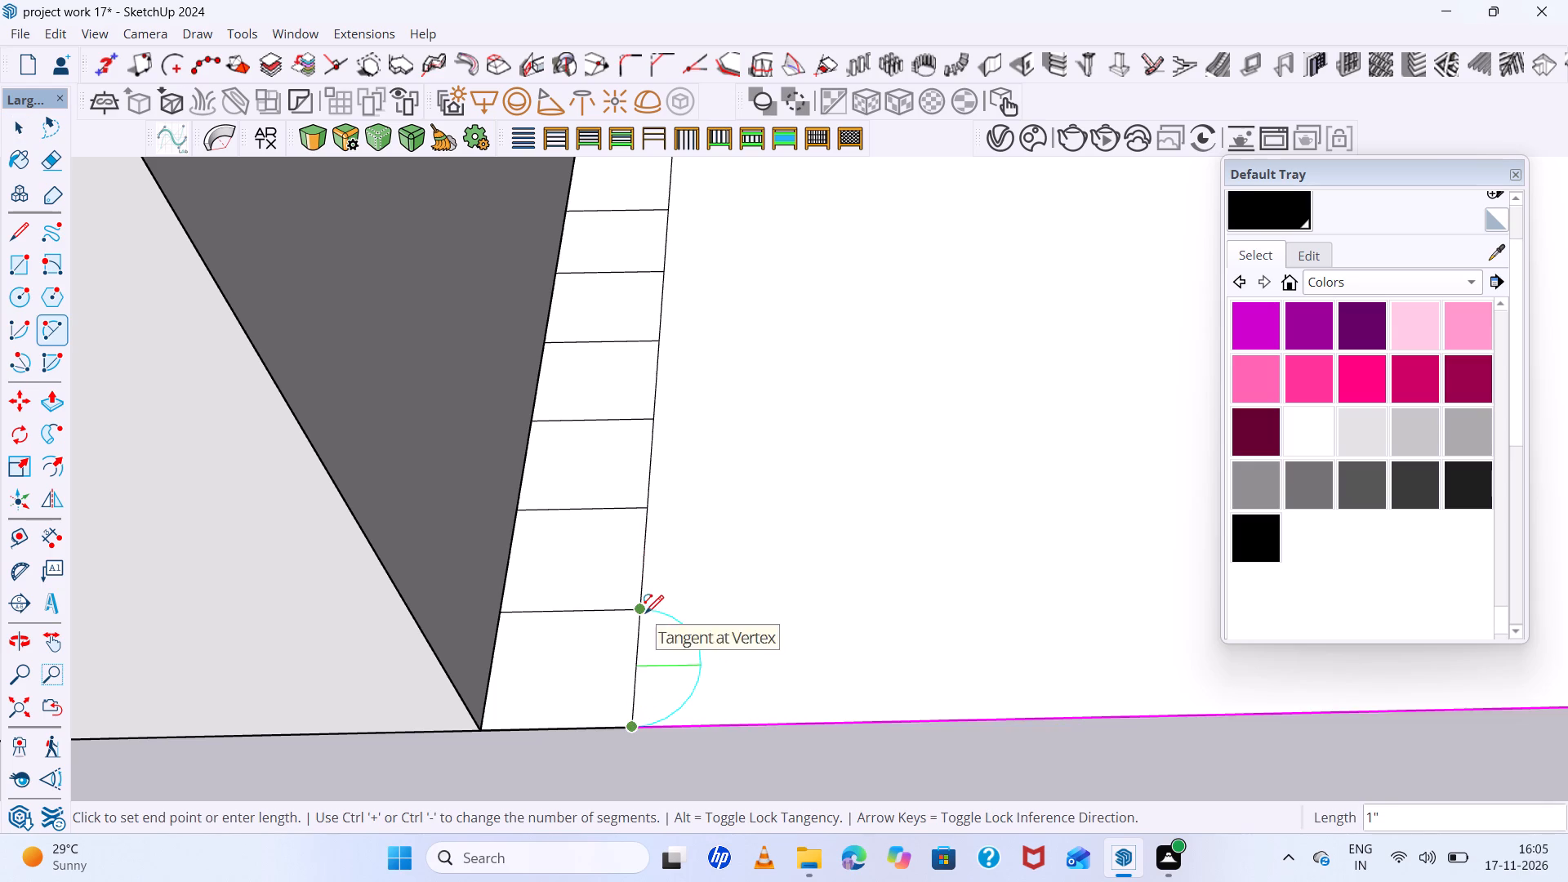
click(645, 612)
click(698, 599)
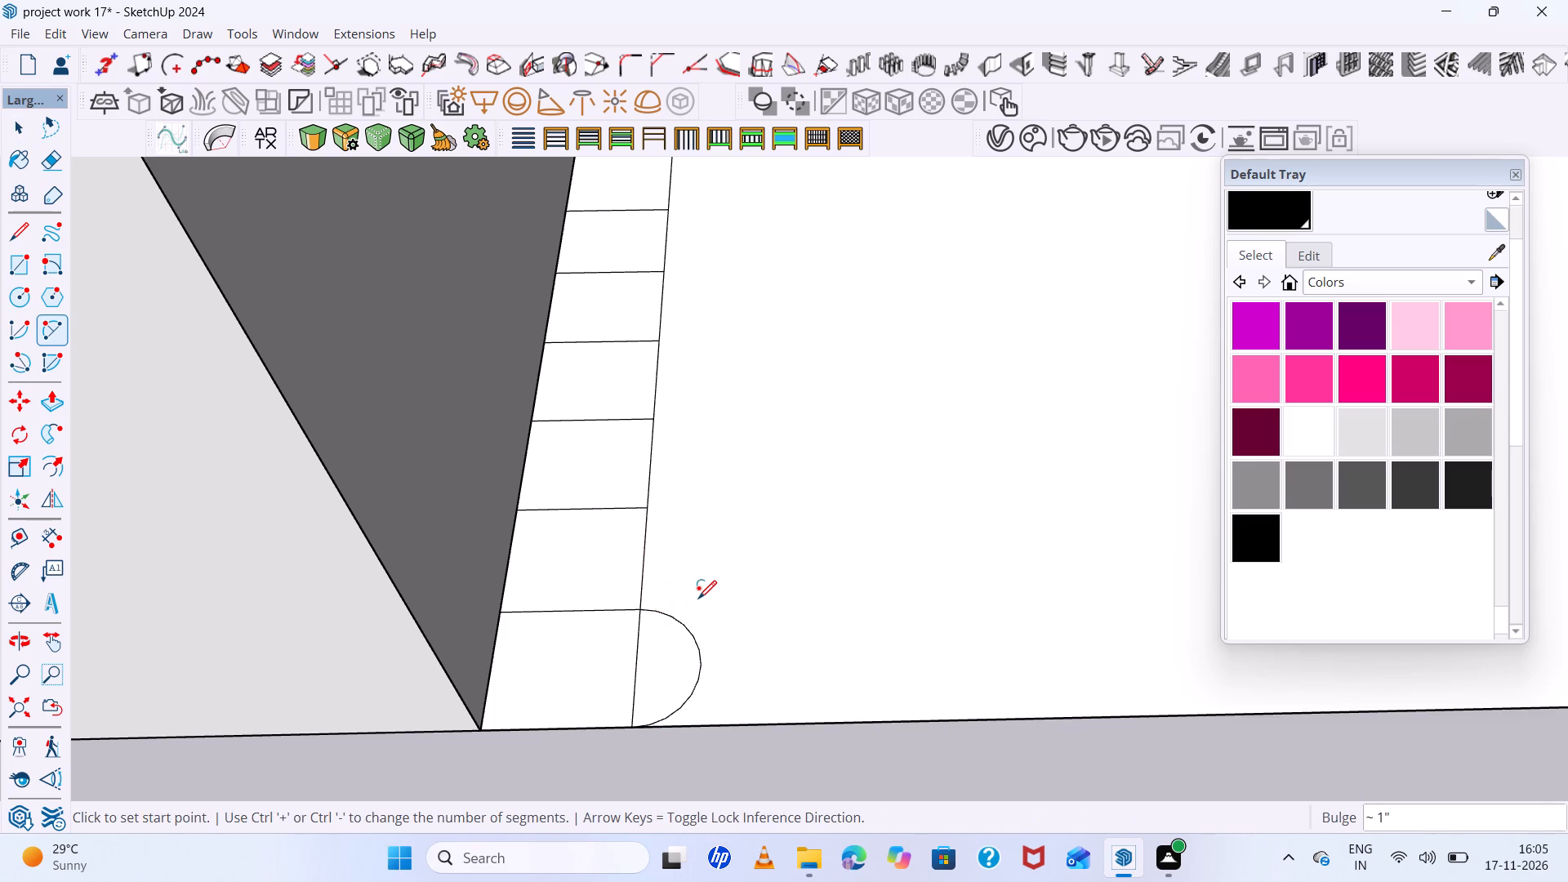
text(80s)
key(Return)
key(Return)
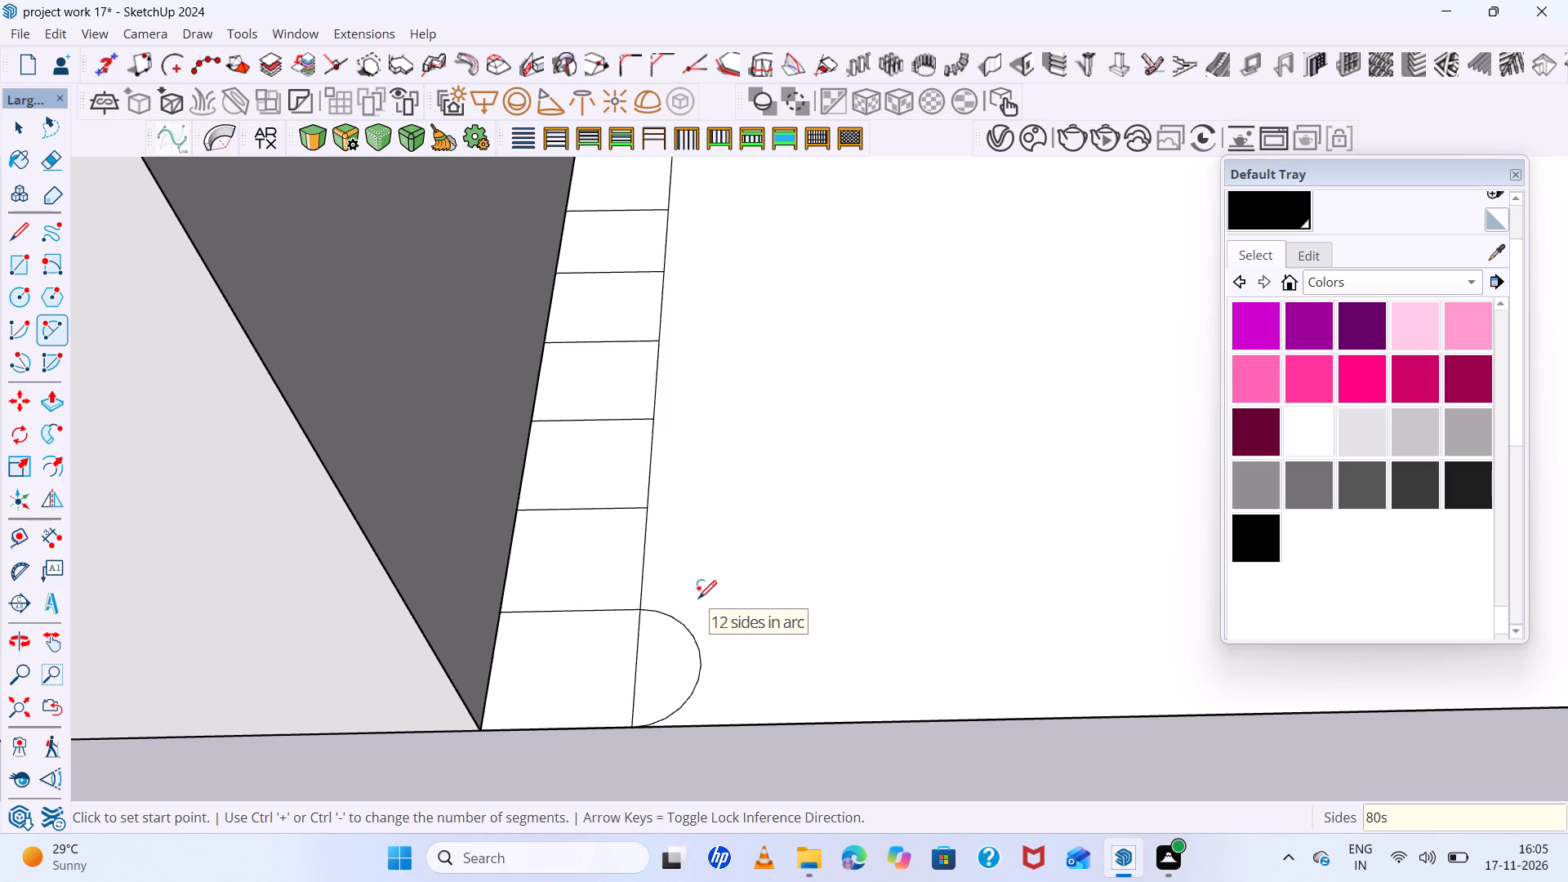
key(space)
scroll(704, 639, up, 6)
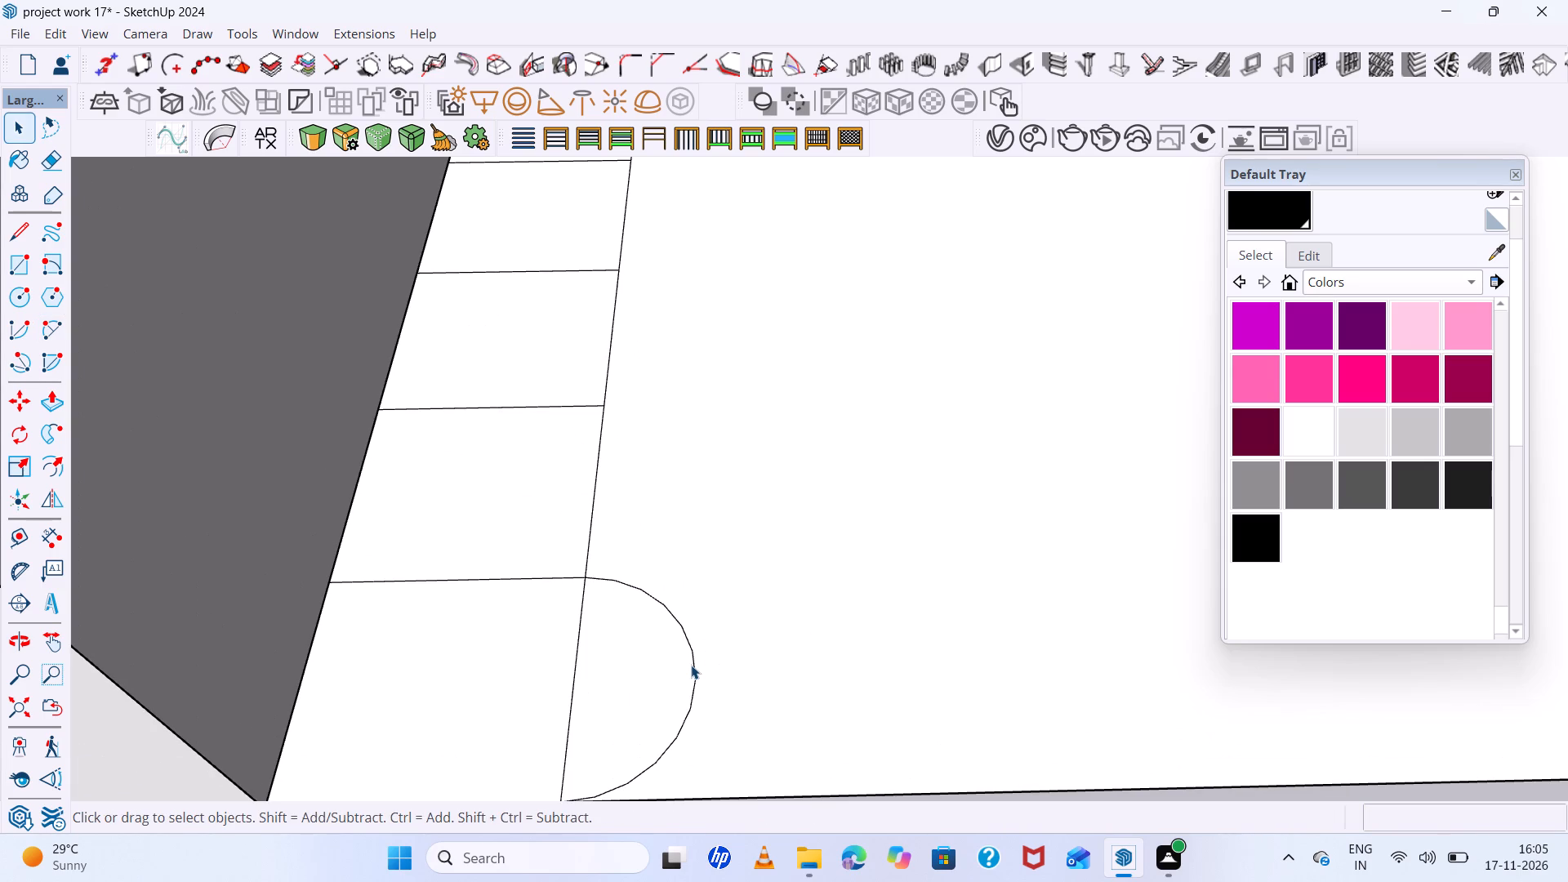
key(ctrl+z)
Draw an arc over the first 1" division on the strip's long edge, bulging into the opening, and try setting it to 80 sides.
key(a)
click(586, 574)
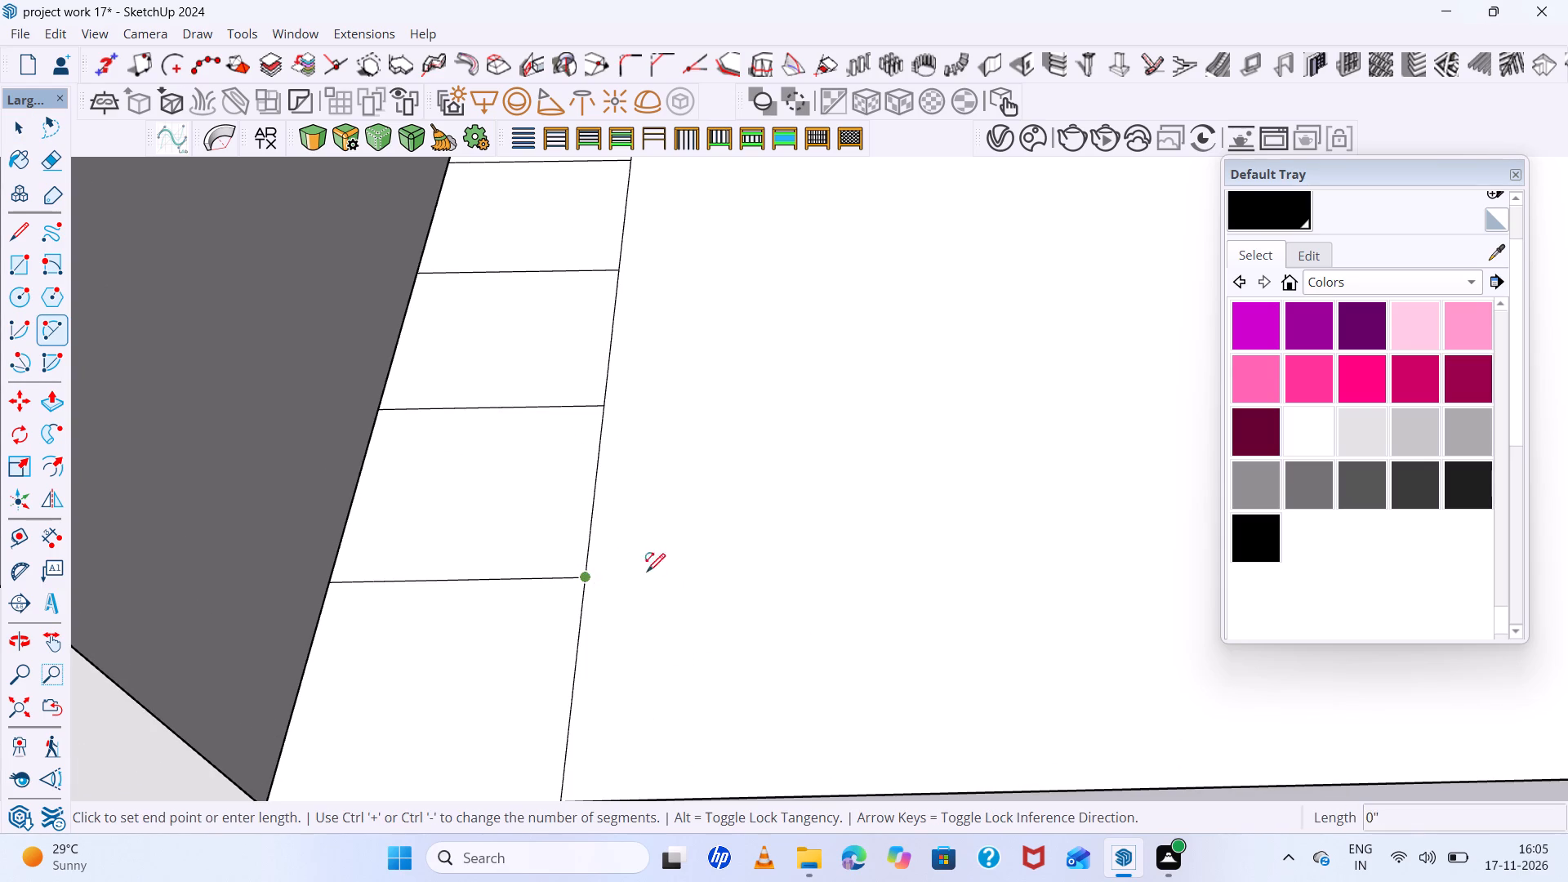
scroll(697, 567, down, 6)
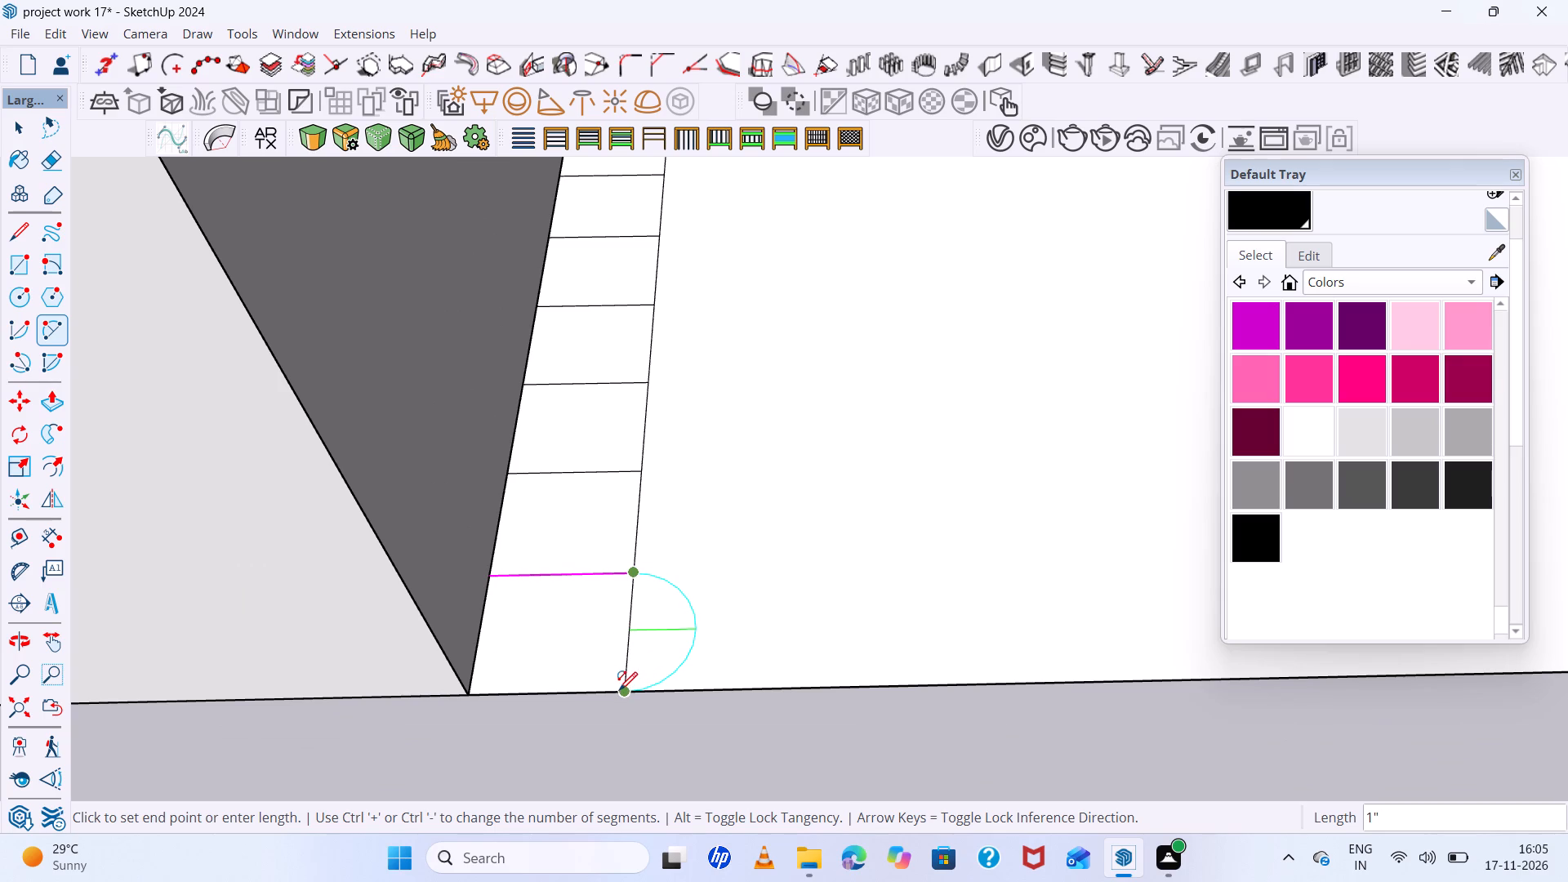
click(620, 691)
click(679, 691)
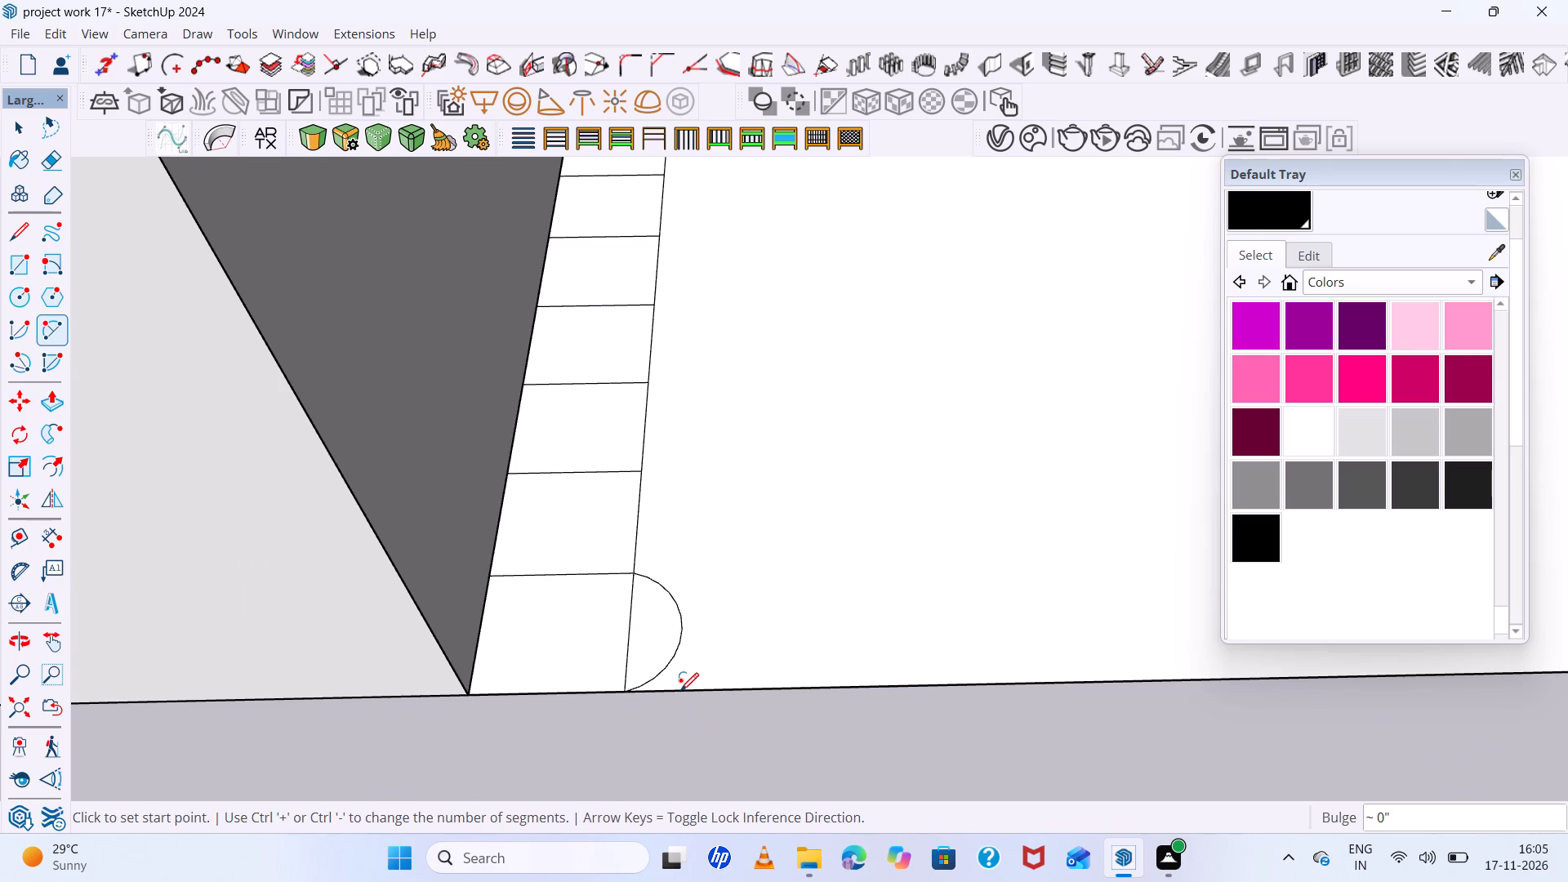
text(80)
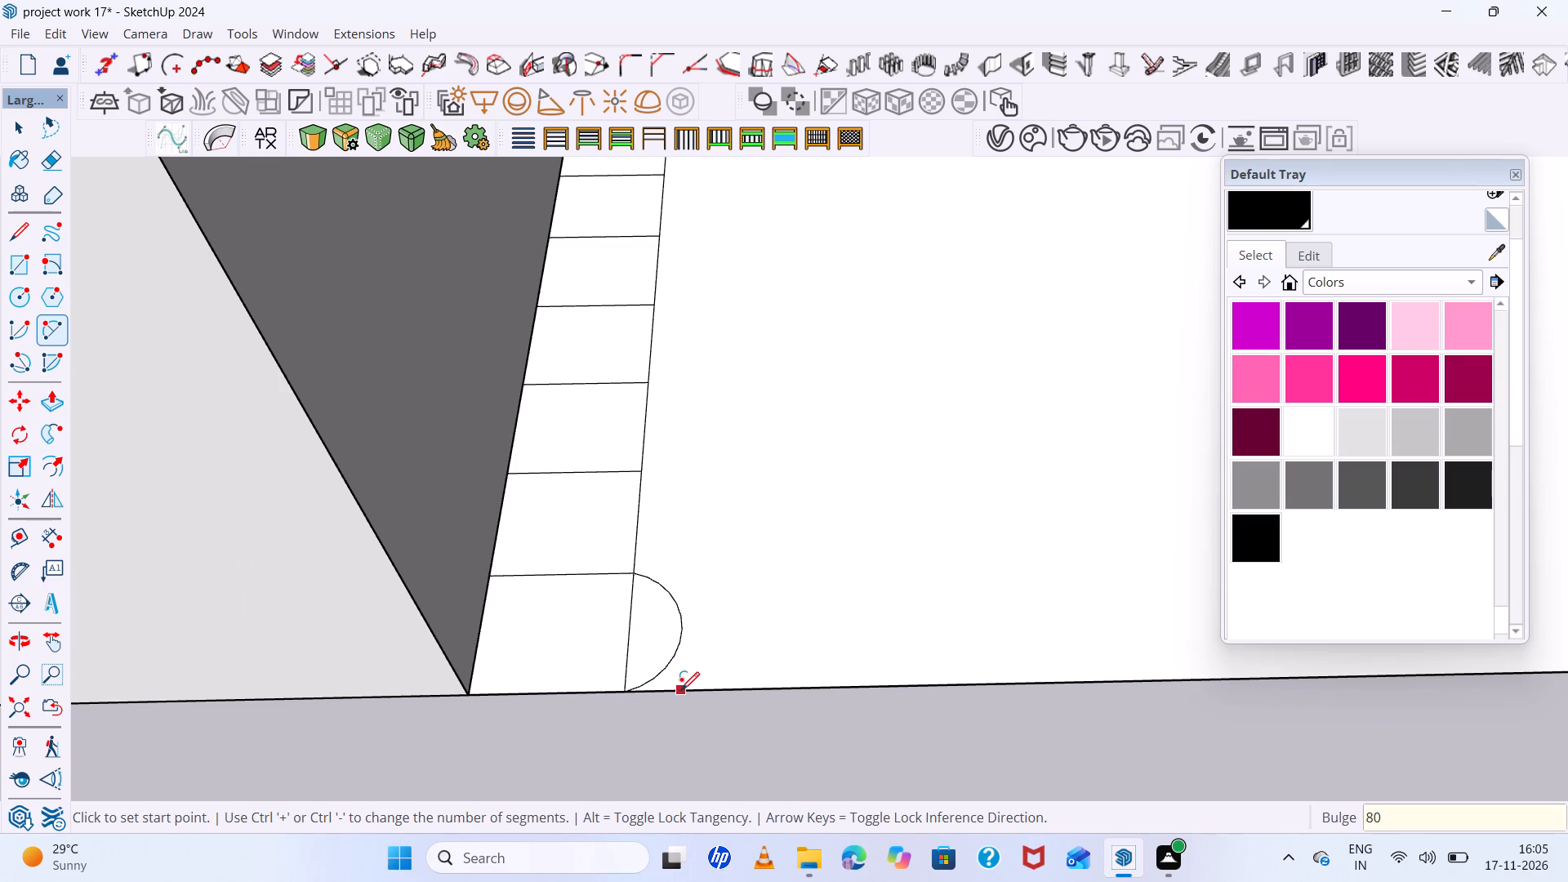
key(s)
key(Return)
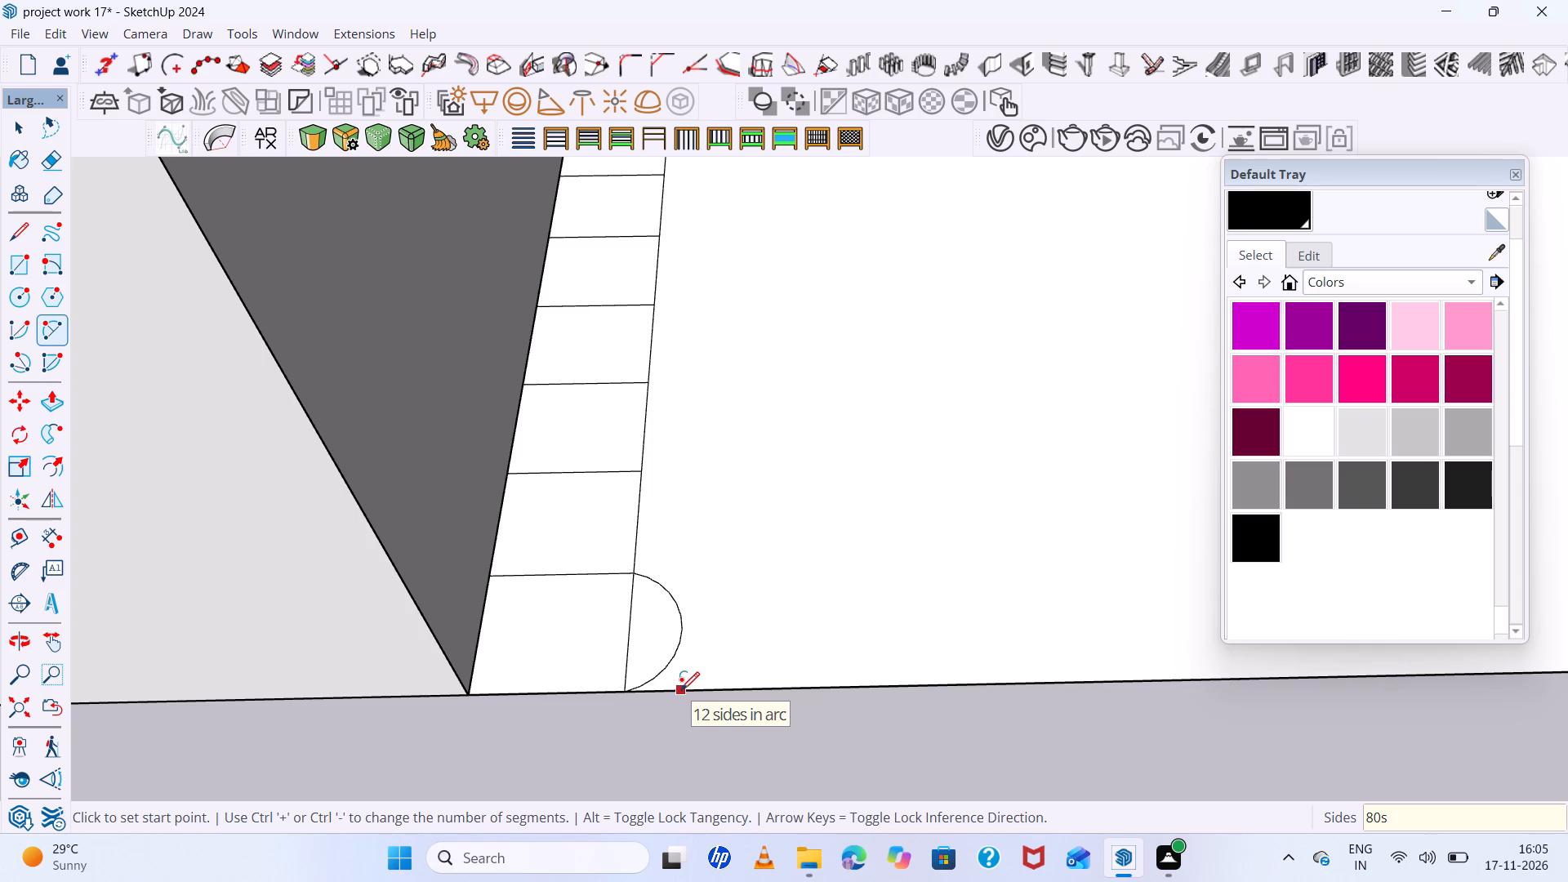
scroll(635, 615, up, 5)
key(space)
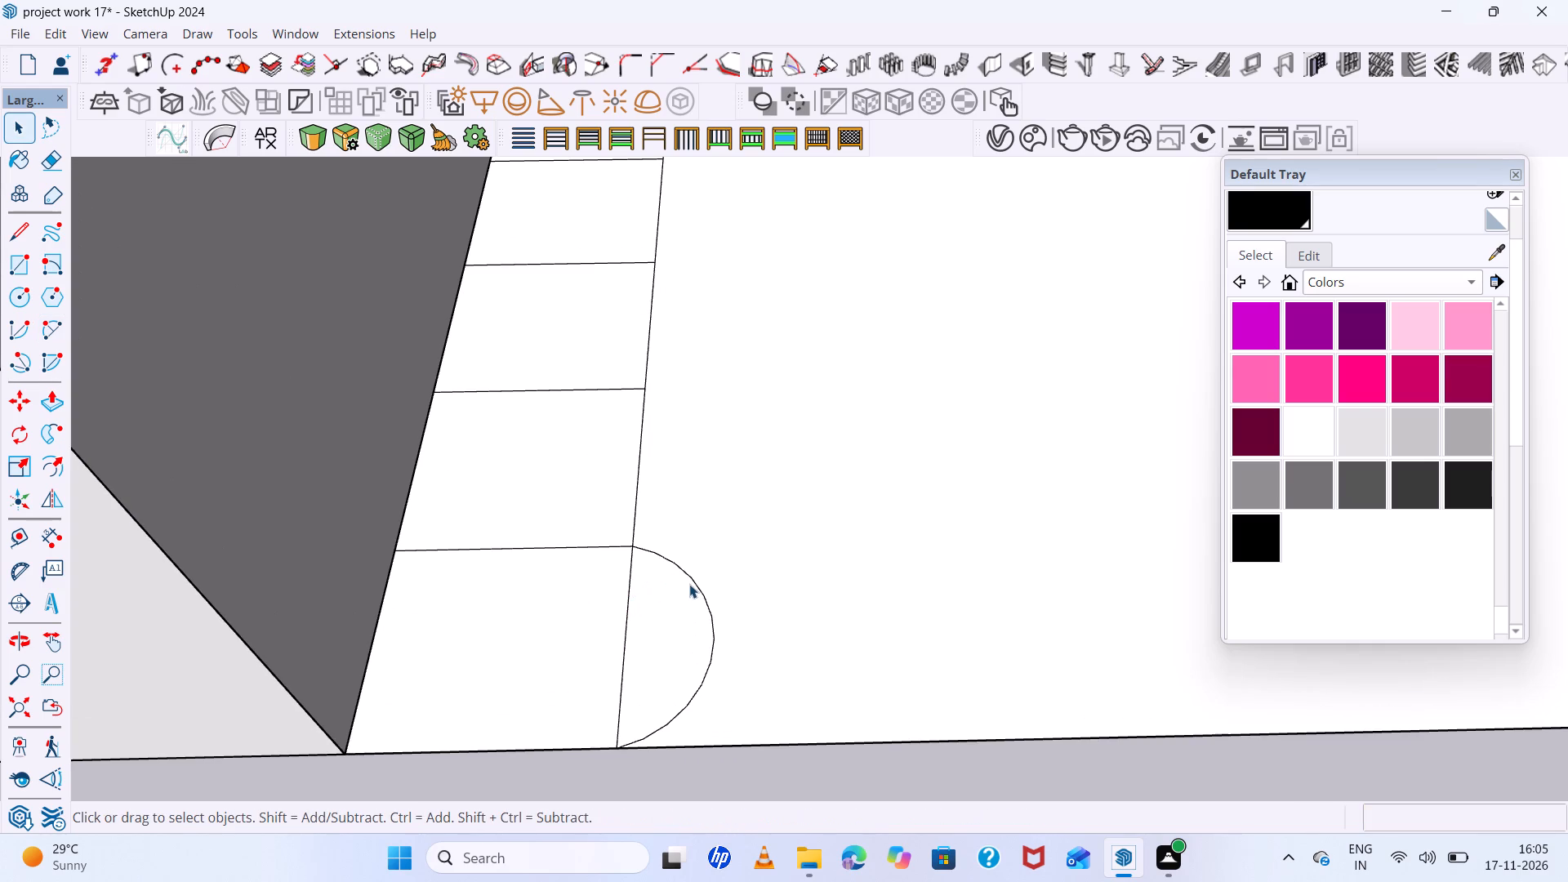
Copy the arc 1" along the strip's long edge onto the second division.
click(698, 584)
scroll(689, 587, down, 5)
middle_drag(686, 588, 679, 622)
key(m)
scroll(654, 691, up, 5)
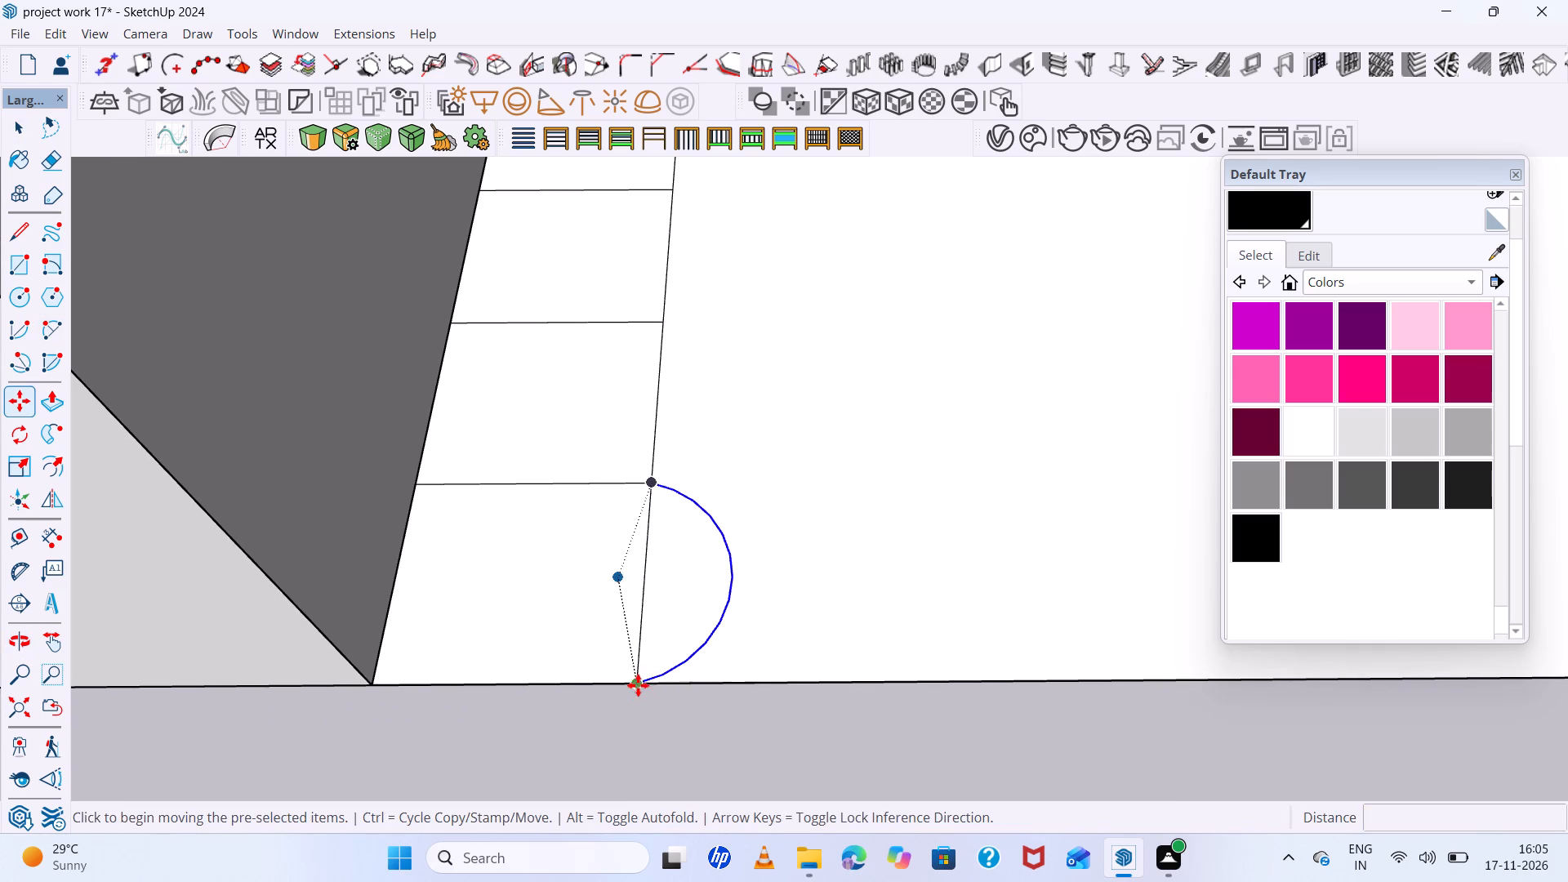
click(638, 684)
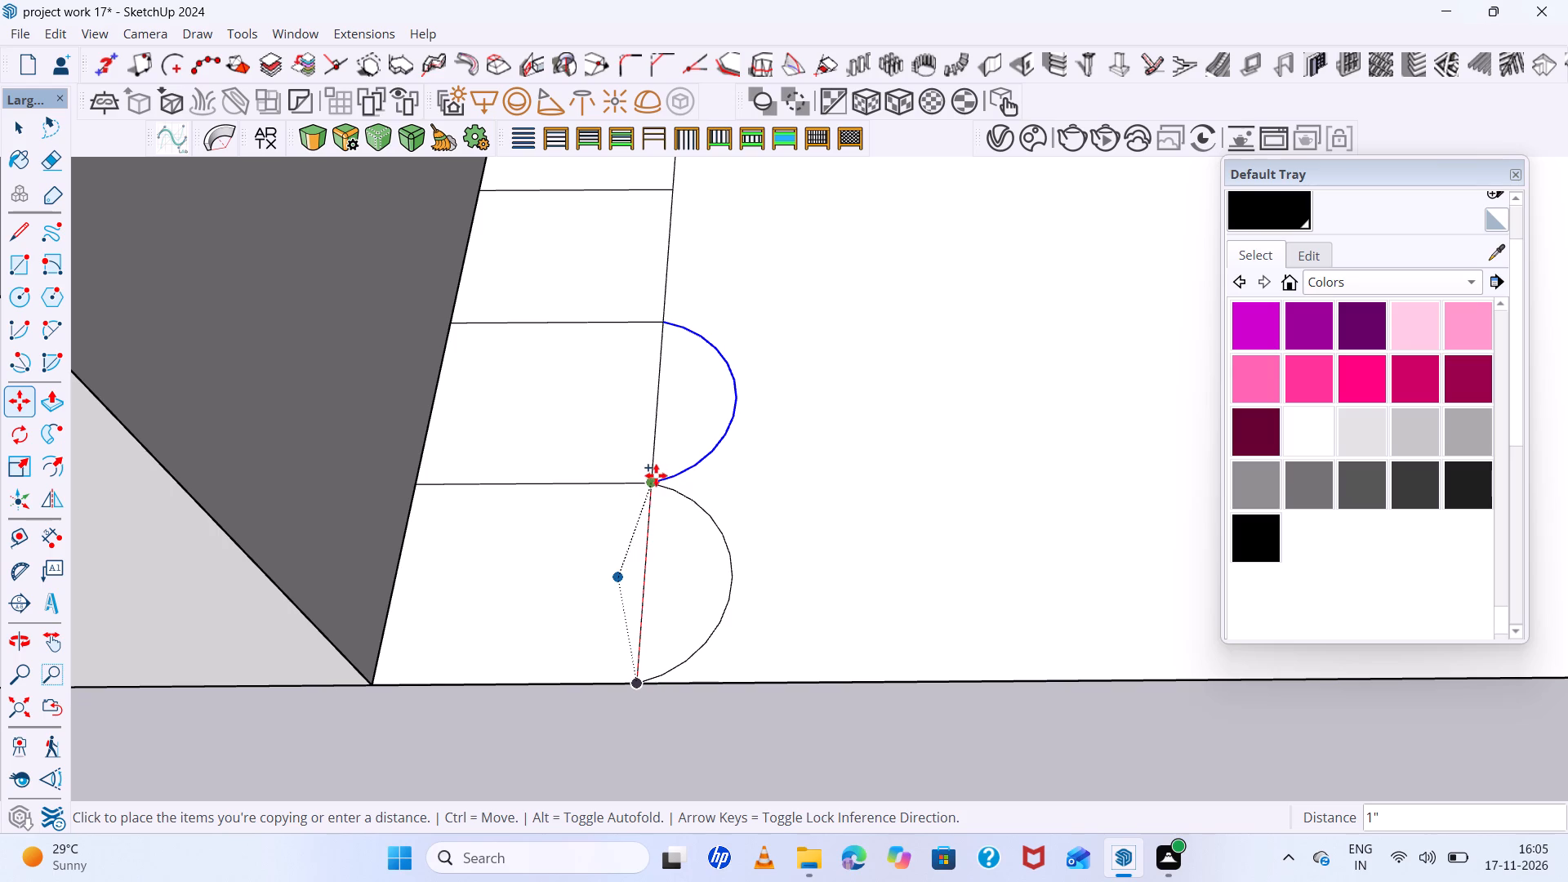
click(656, 478)
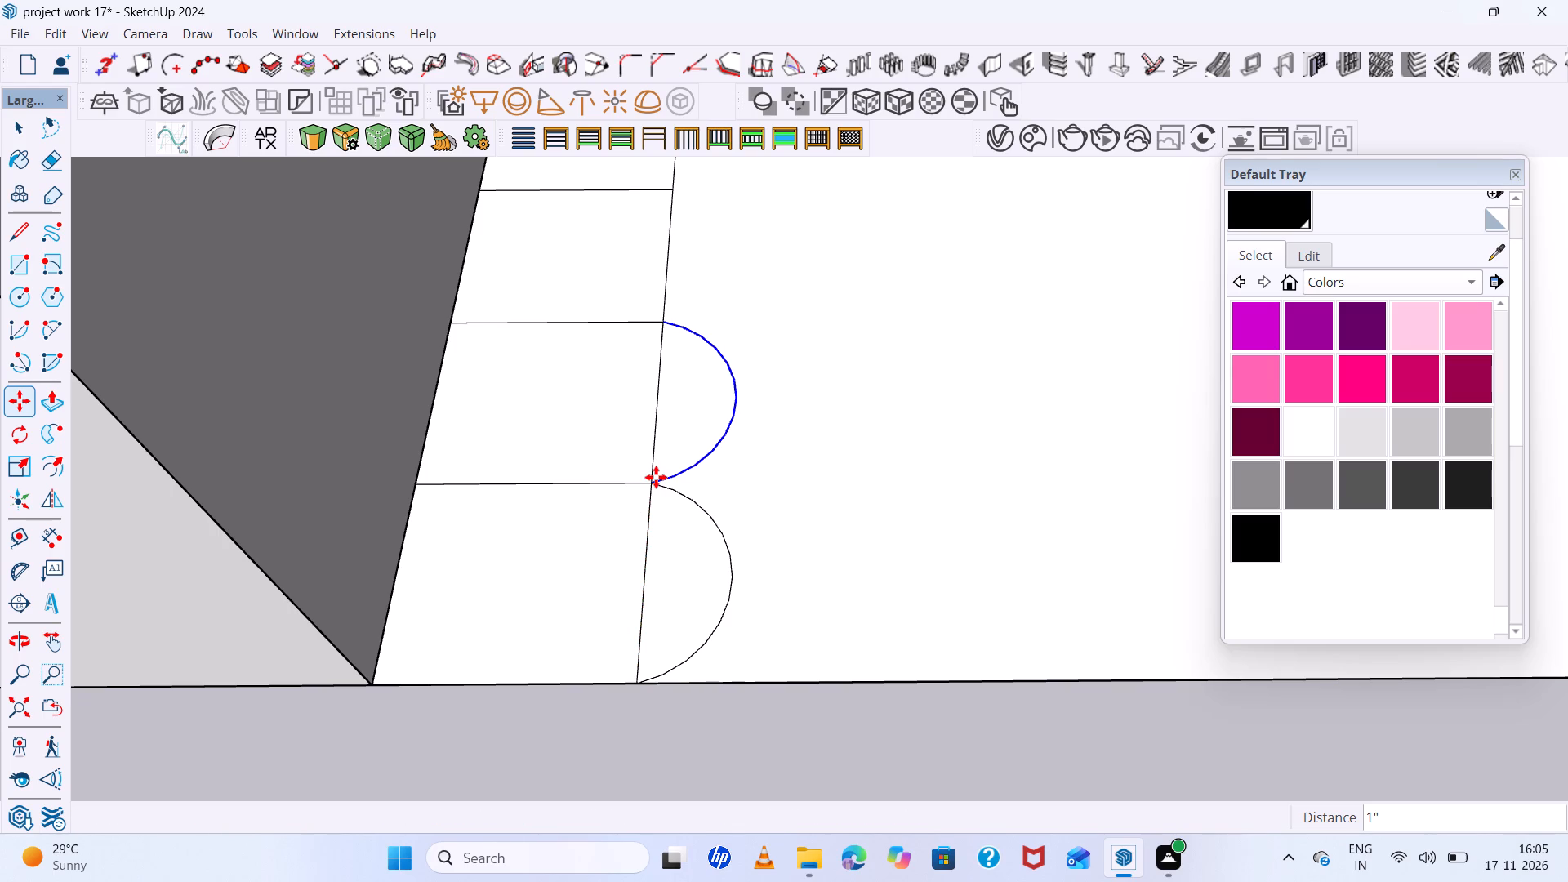
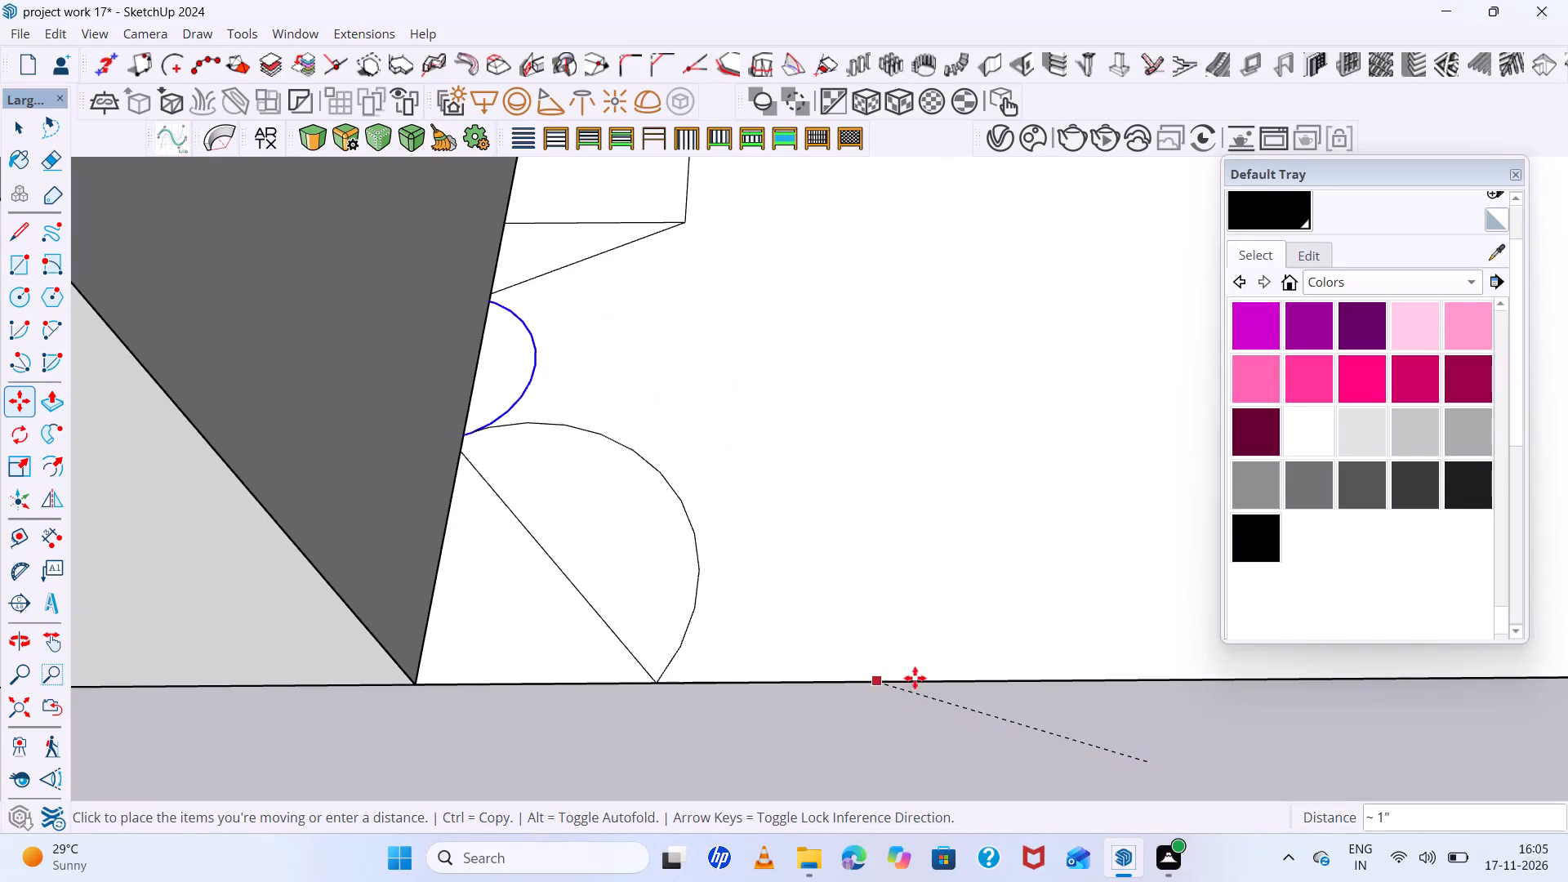
Copy the second division's arc 1" along the strip's long edge onto the third division.
key(space)
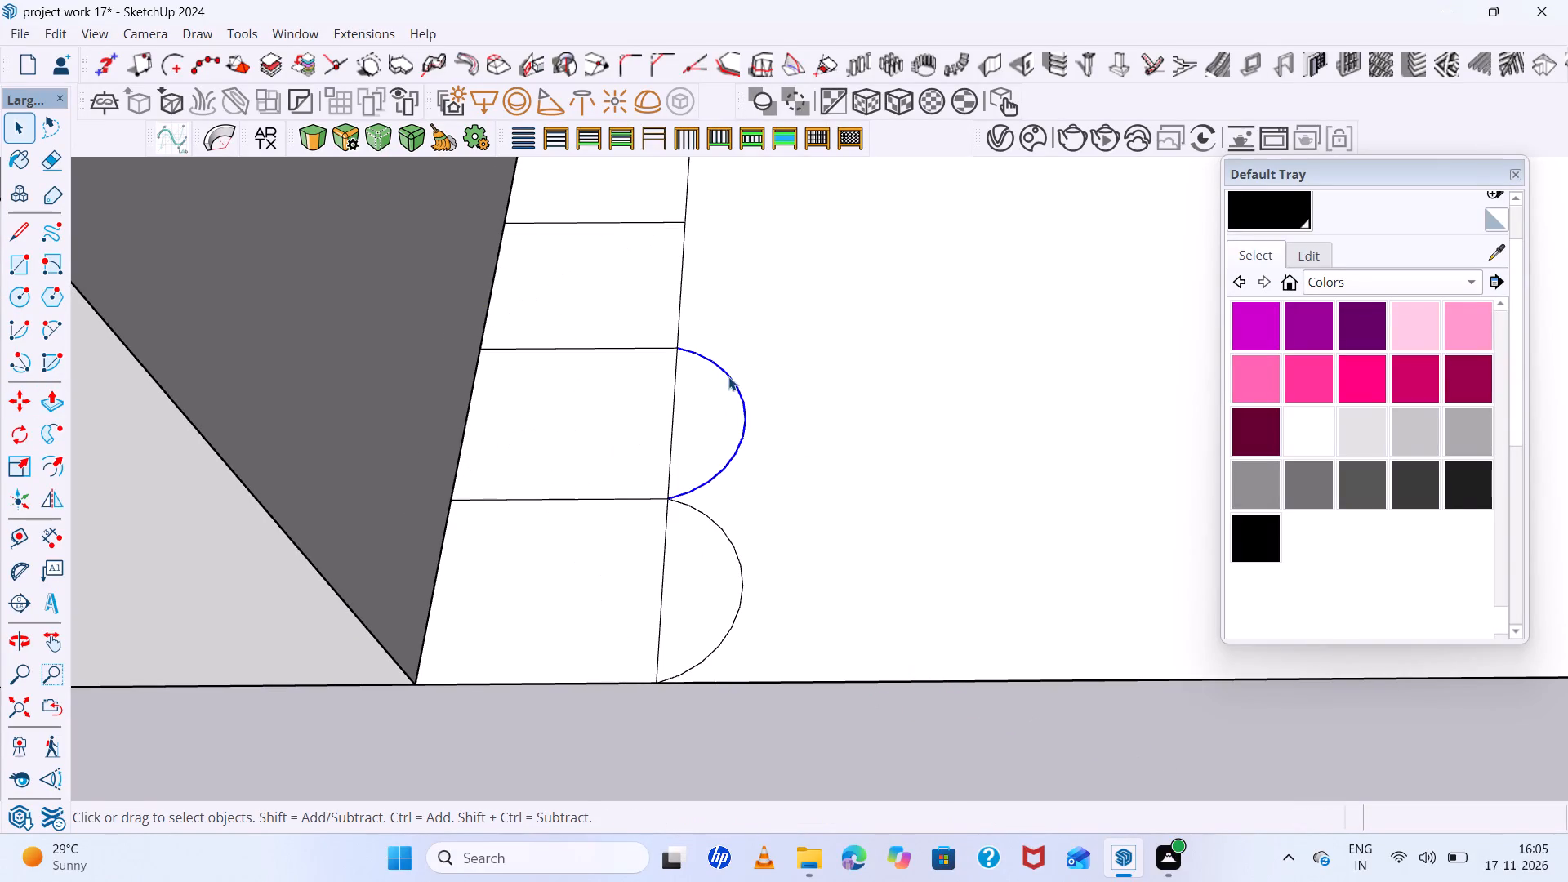
scroll(728, 372, down, 12)
scroll(768, 381, down, 13)
scroll(769, 366, up, 6)
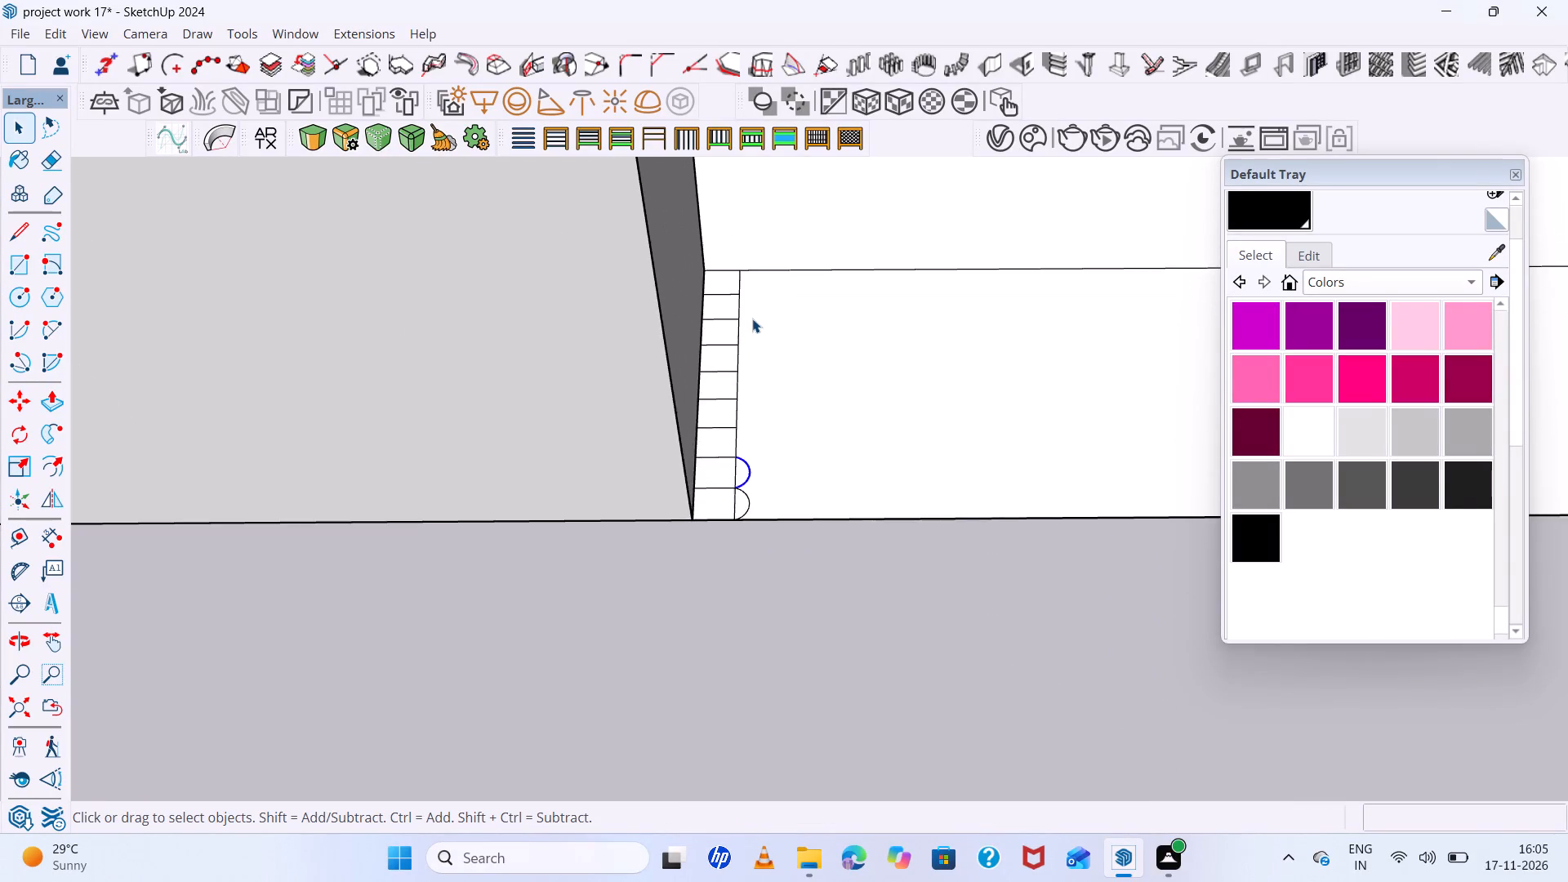
scroll(752, 393, up, 5)
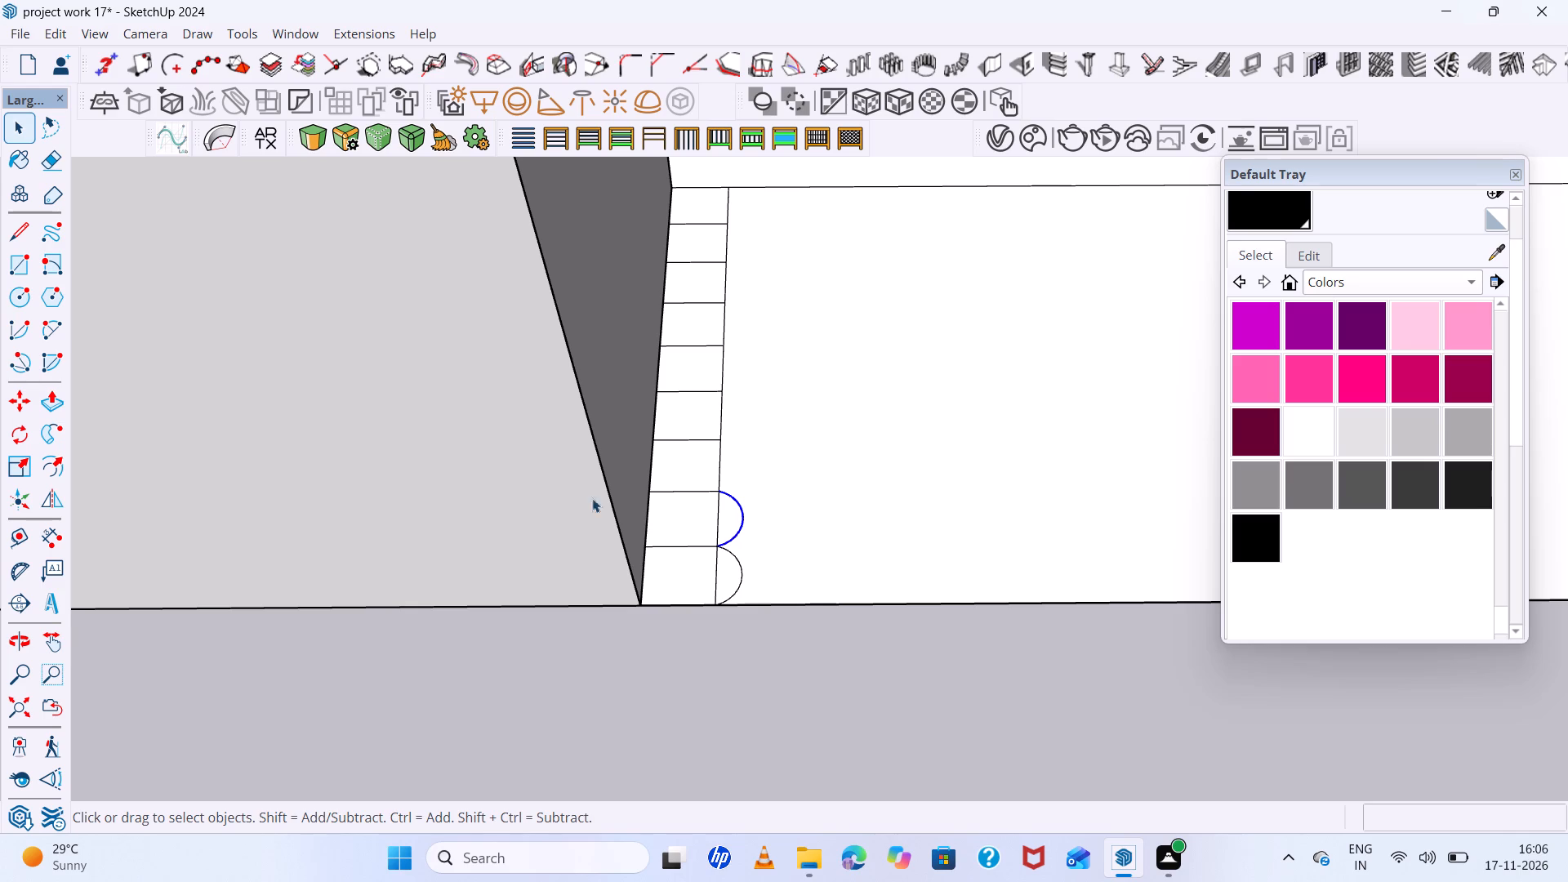
scroll(562, 474, down, 4)
scroll(675, 453, up, 5)
scroll(721, 511, up, 2)
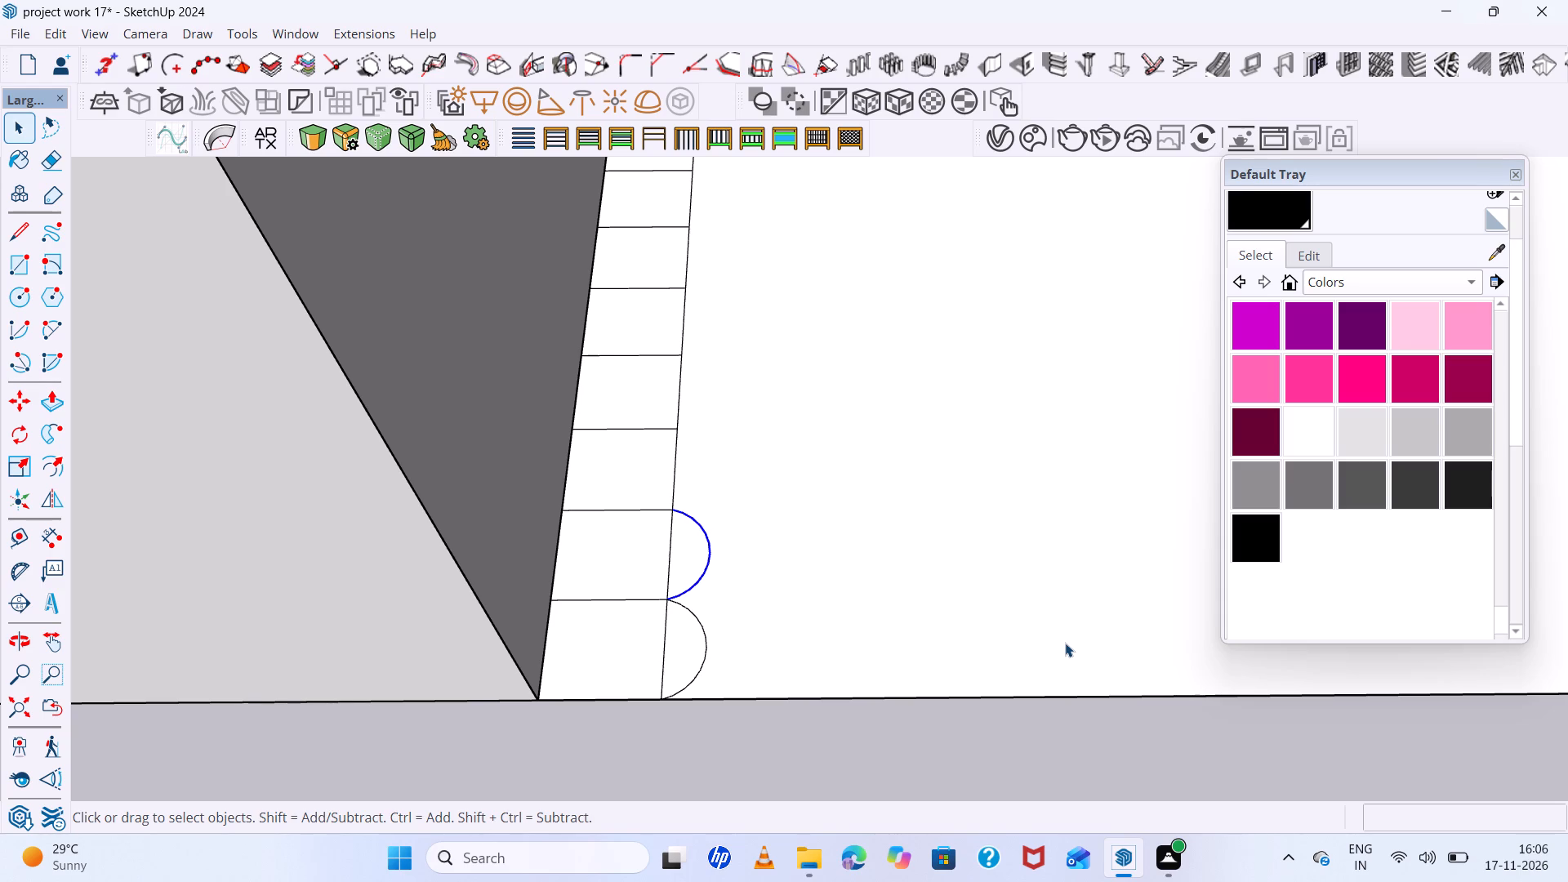
scroll(703, 513, up, 7)
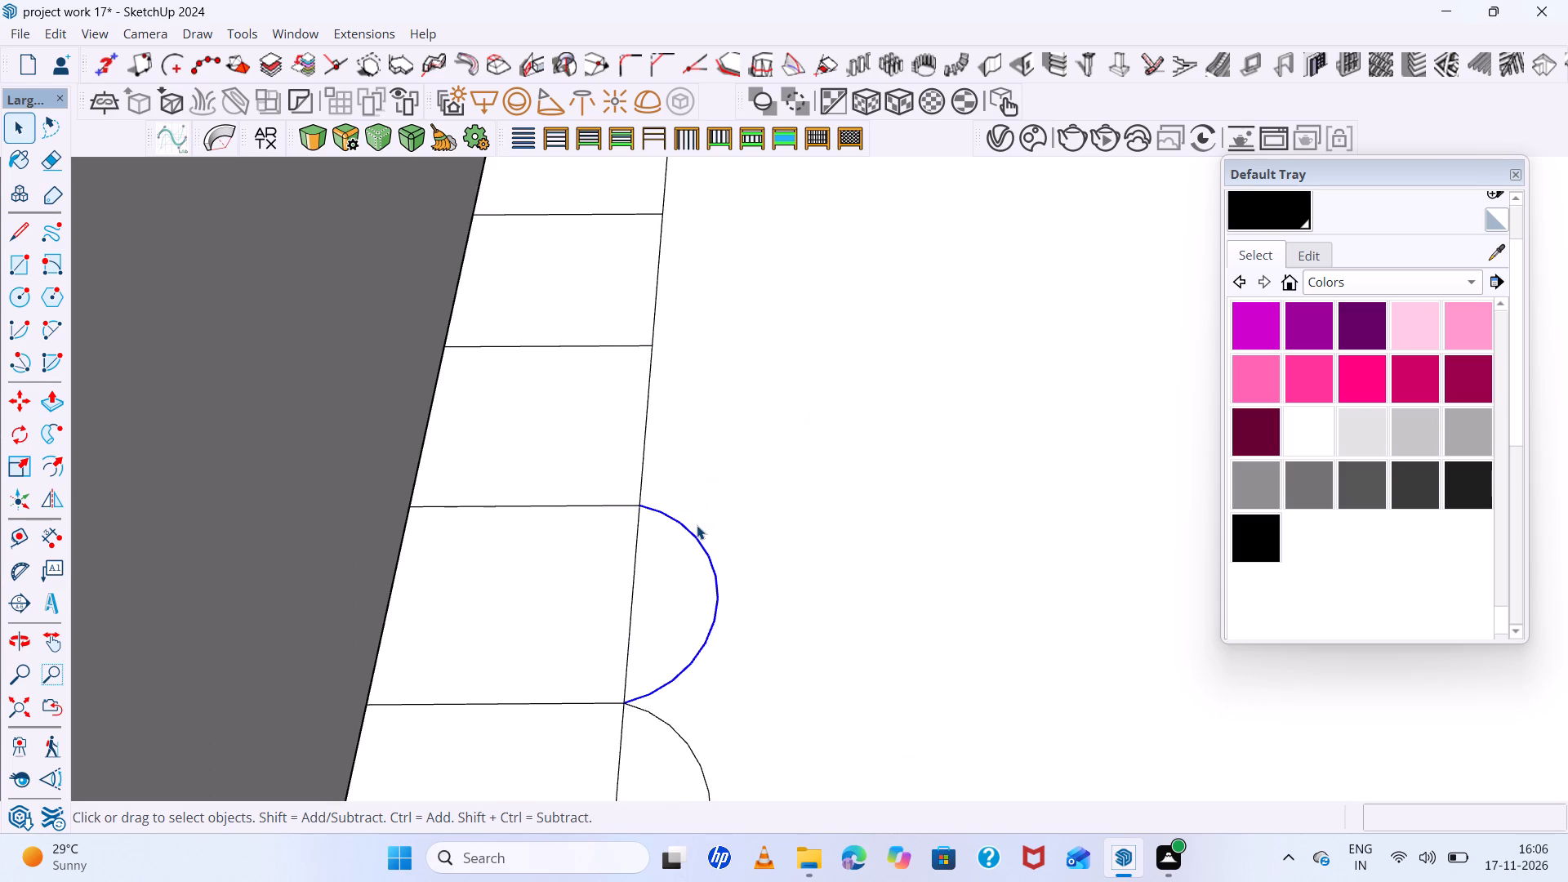
key(m)
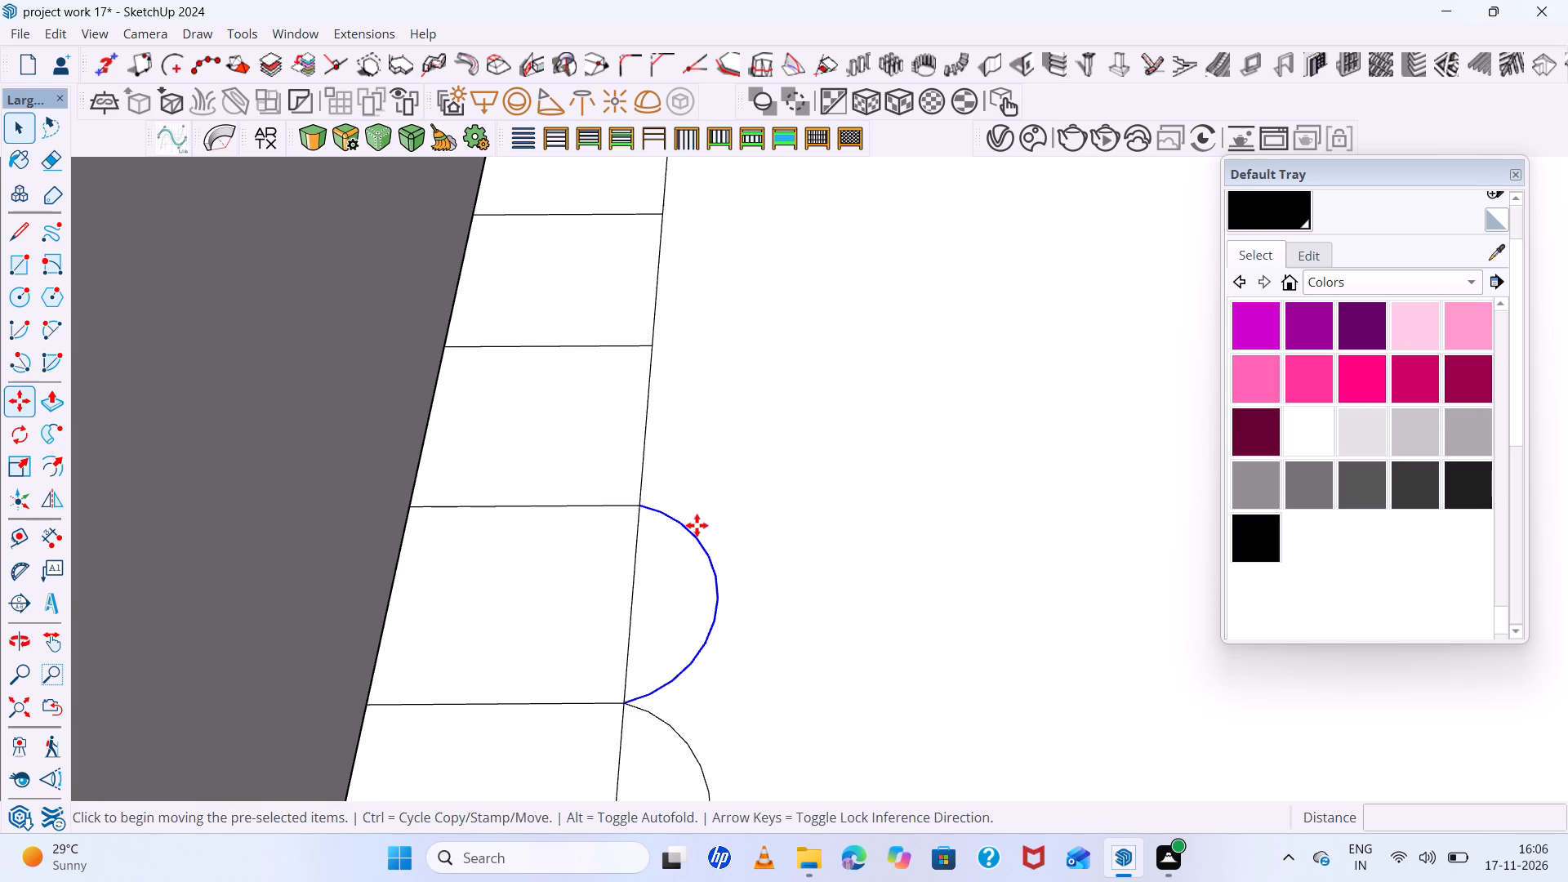
click(626, 702)
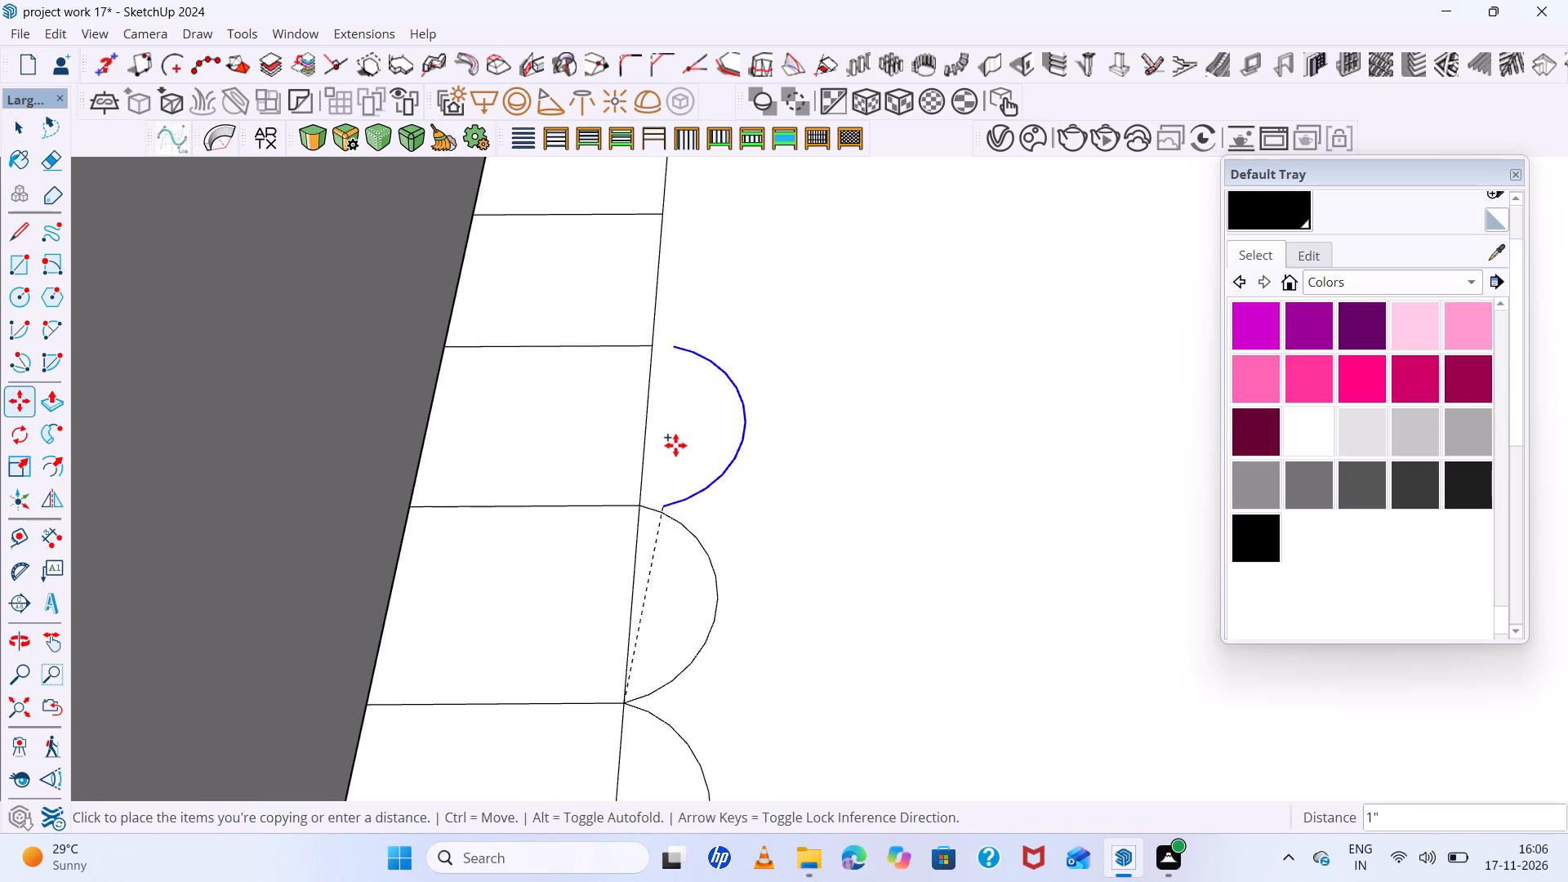
click(644, 502)
Copy the arc another 1" along the long edge from the third division onto the fourth.
scroll(718, 518, down, 15)
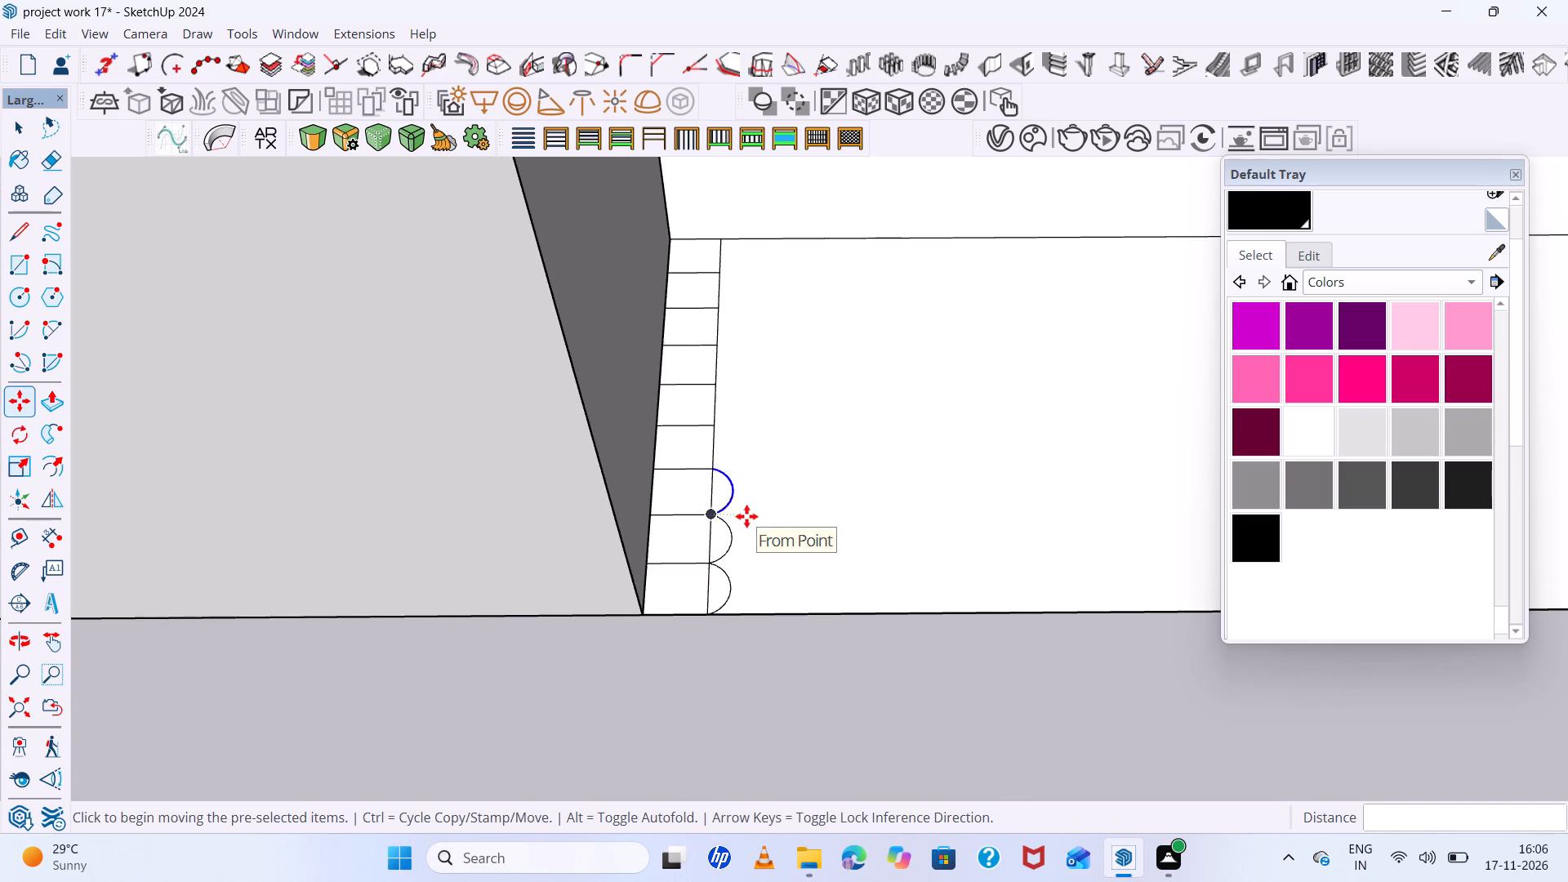
scroll(746, 516, down, 2)
scroll(709, 349, down, 4)
middle_drag(733, 379, 746, 461)
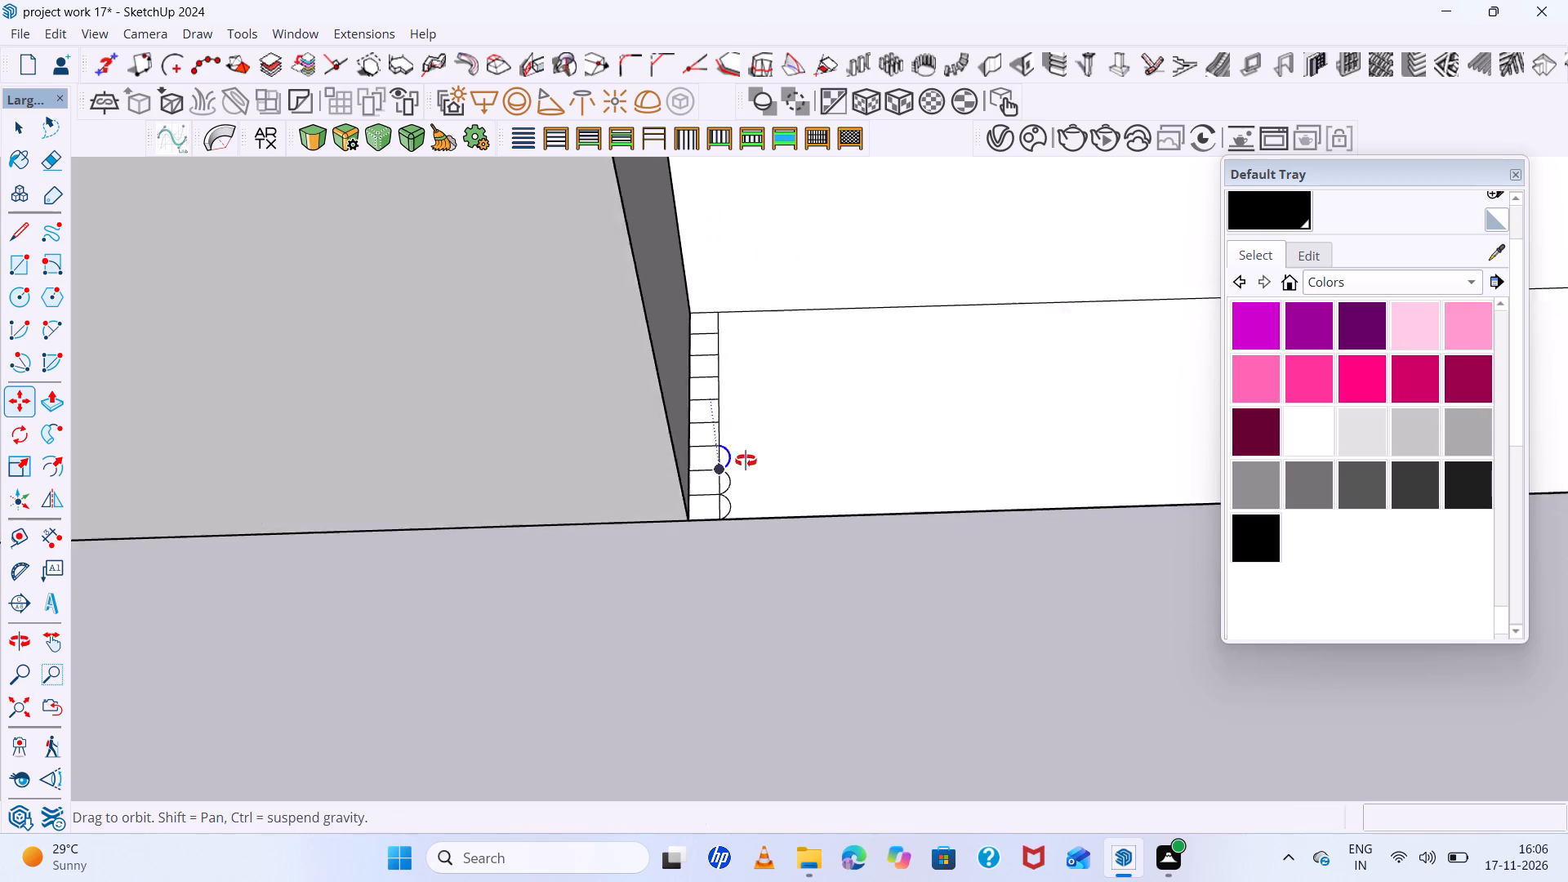
middle_drag(746, 461, 746, 491)
scroll(731, 469, up, 7)
scroll(715, 344, down, 6)
scroll(755, 203, up, 8)
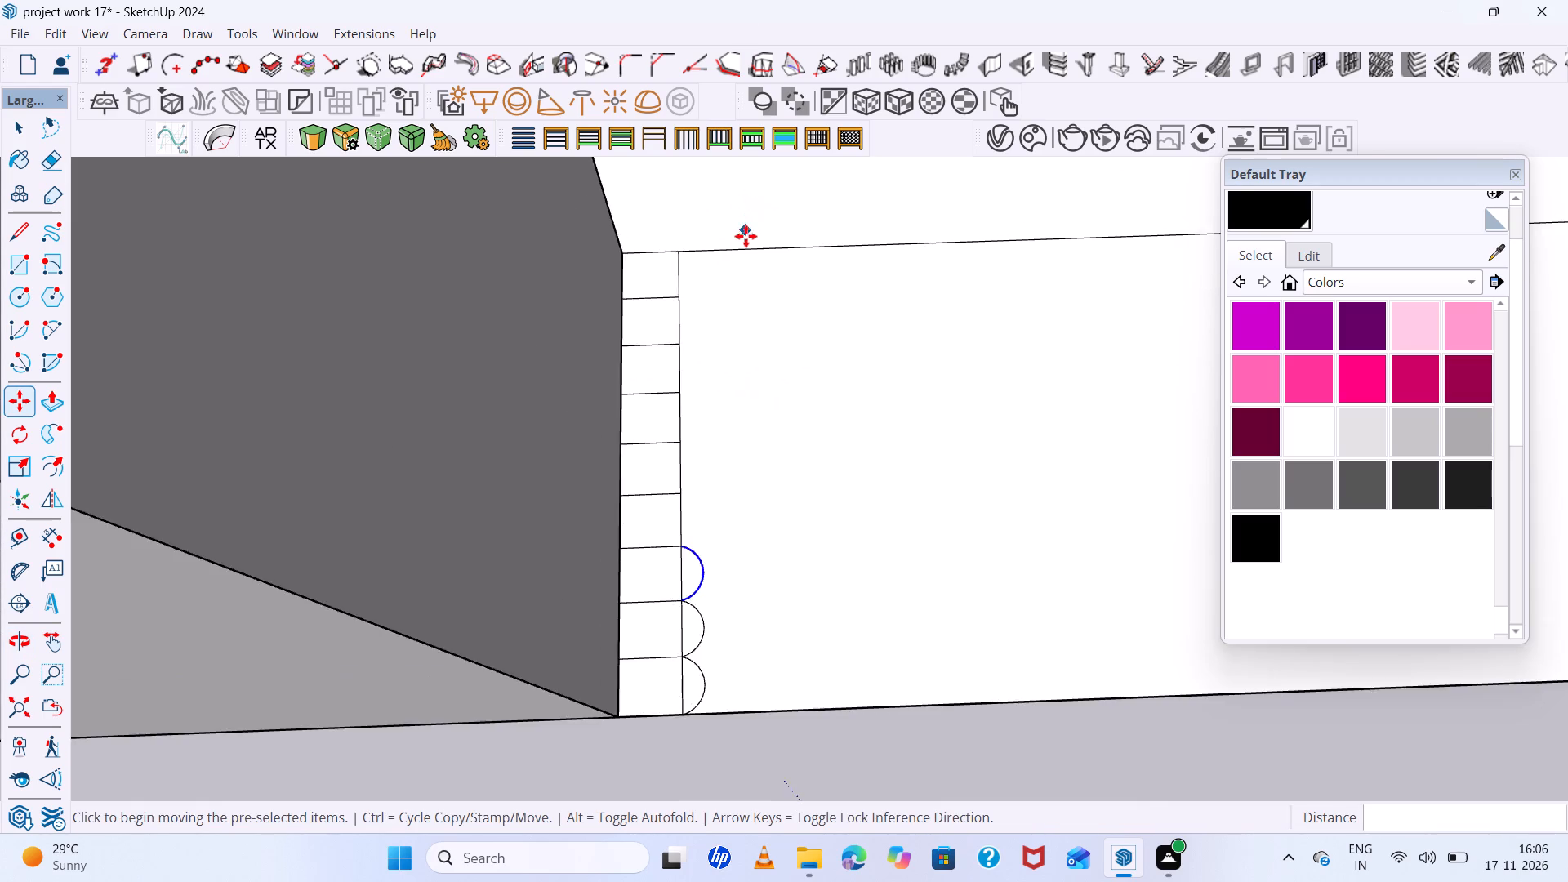
scroll(746, 236, up, 2)
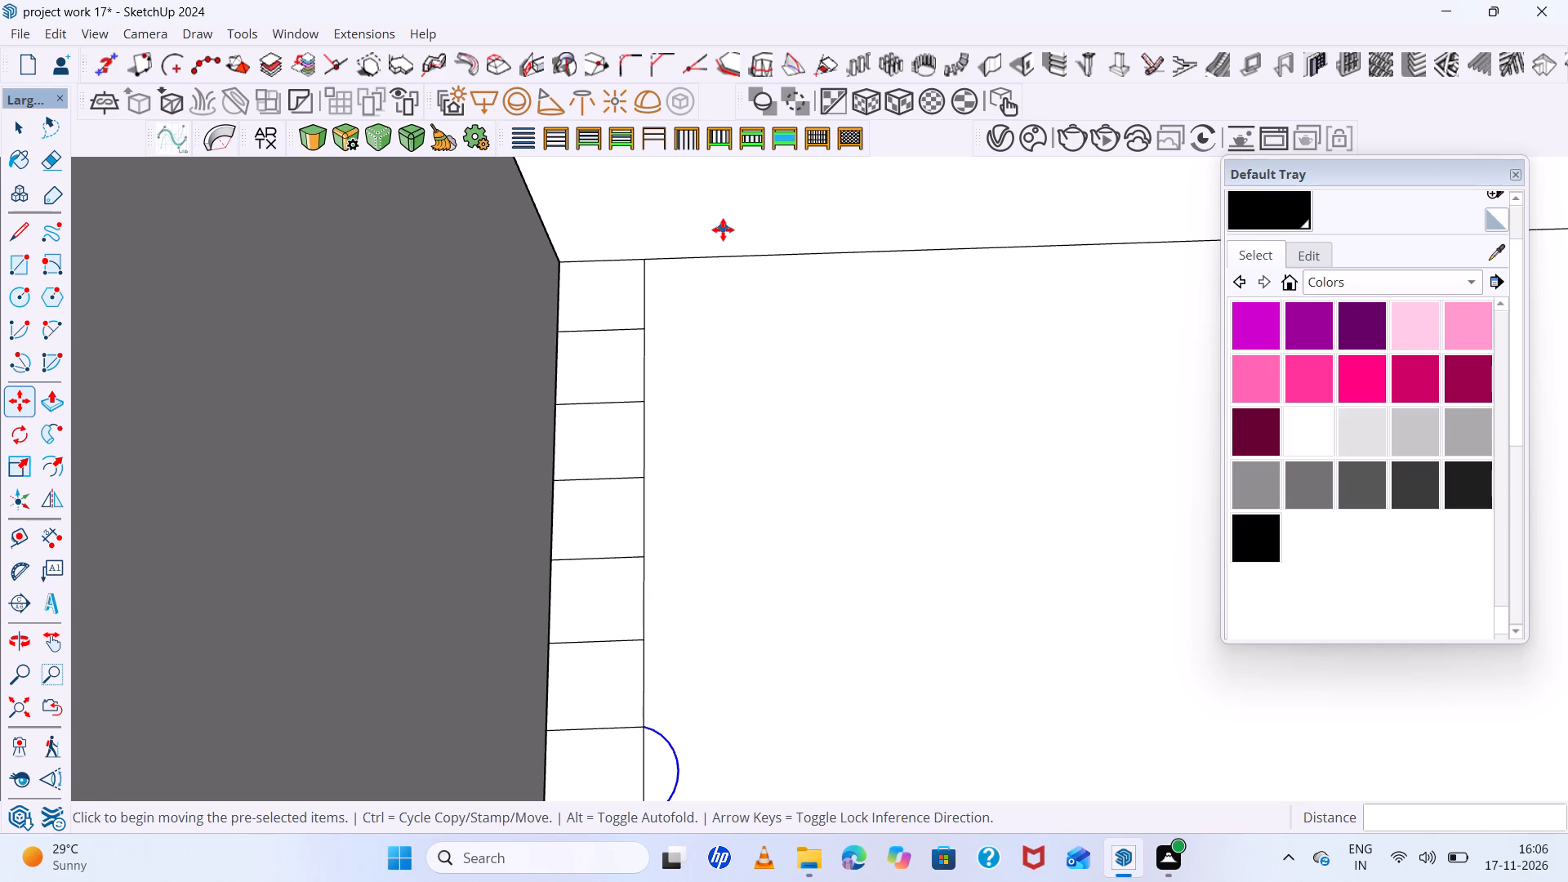
scroll(751, 608, down, 10)
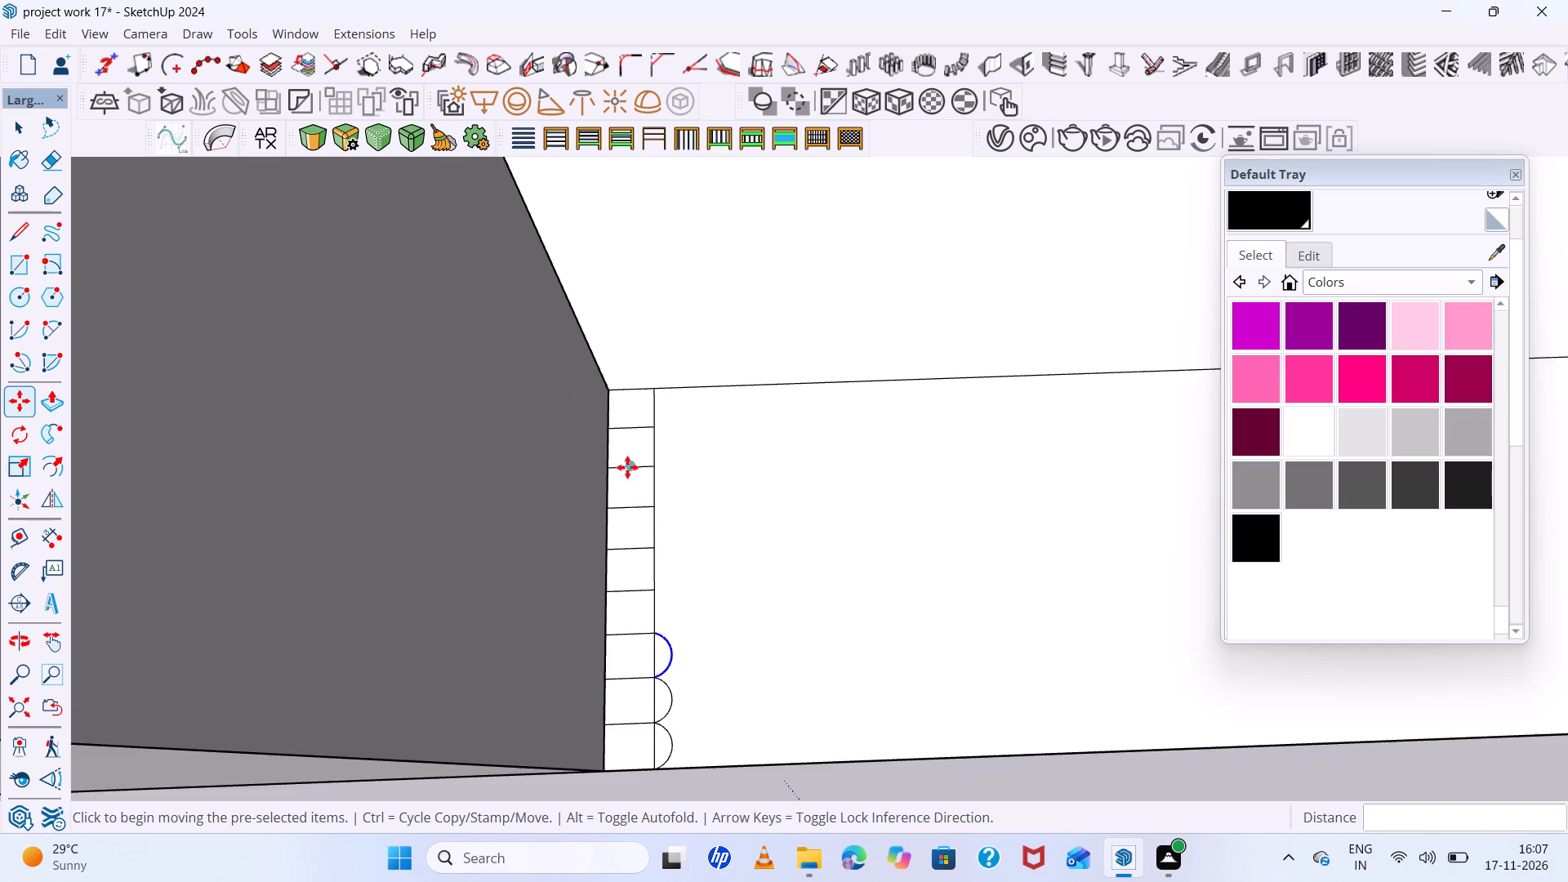
scroll(627, 467, down, 4)
scroll(671, 594, up, 16)
scroll(613, 506, up, 2)
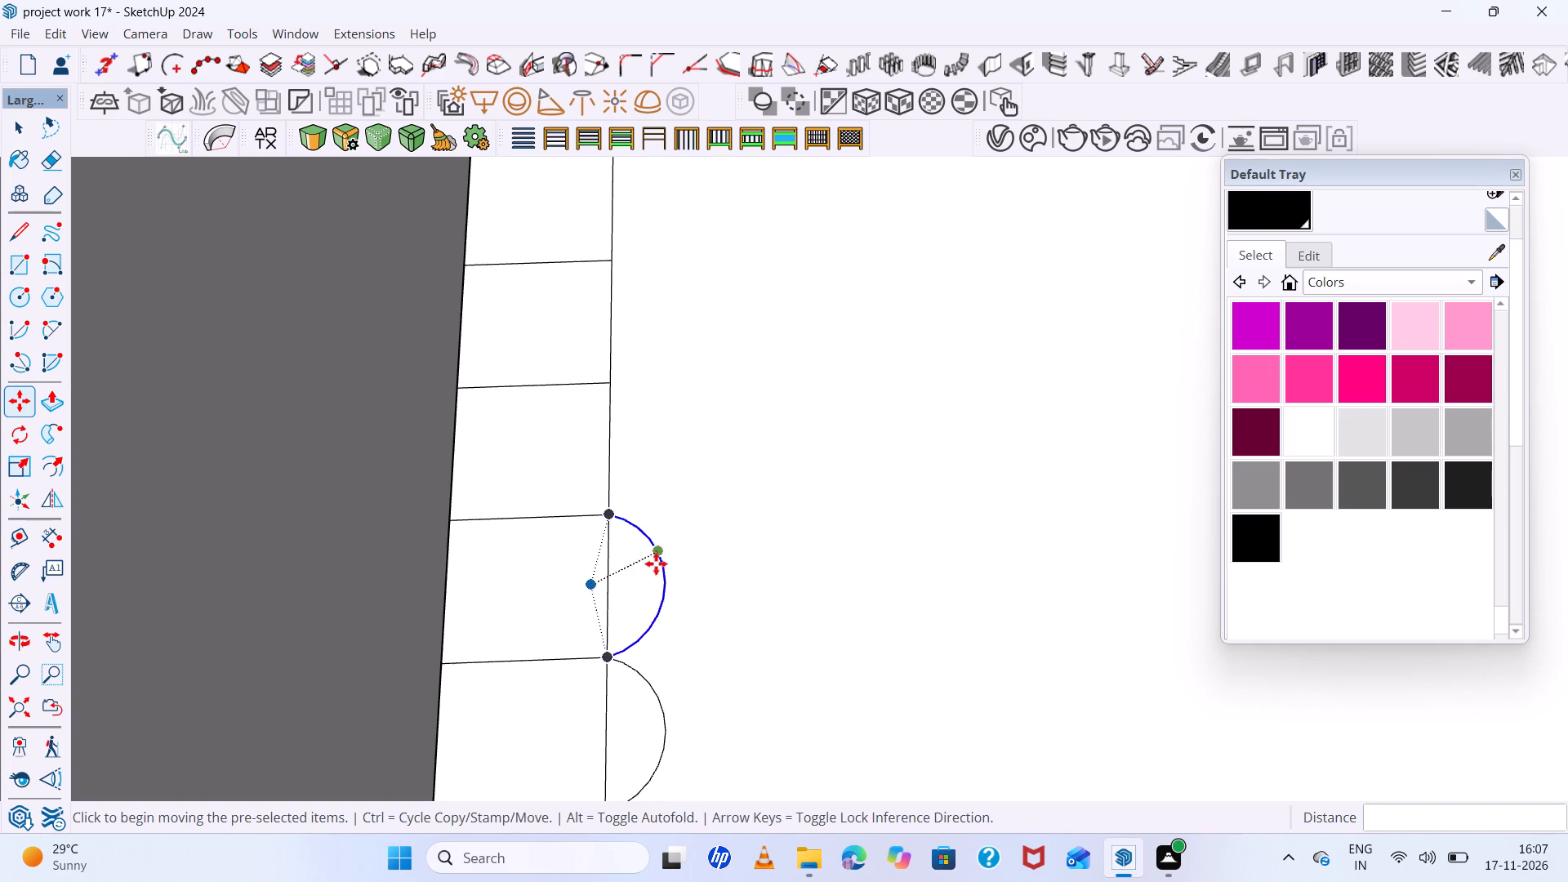
ctrl+click(608, 653)
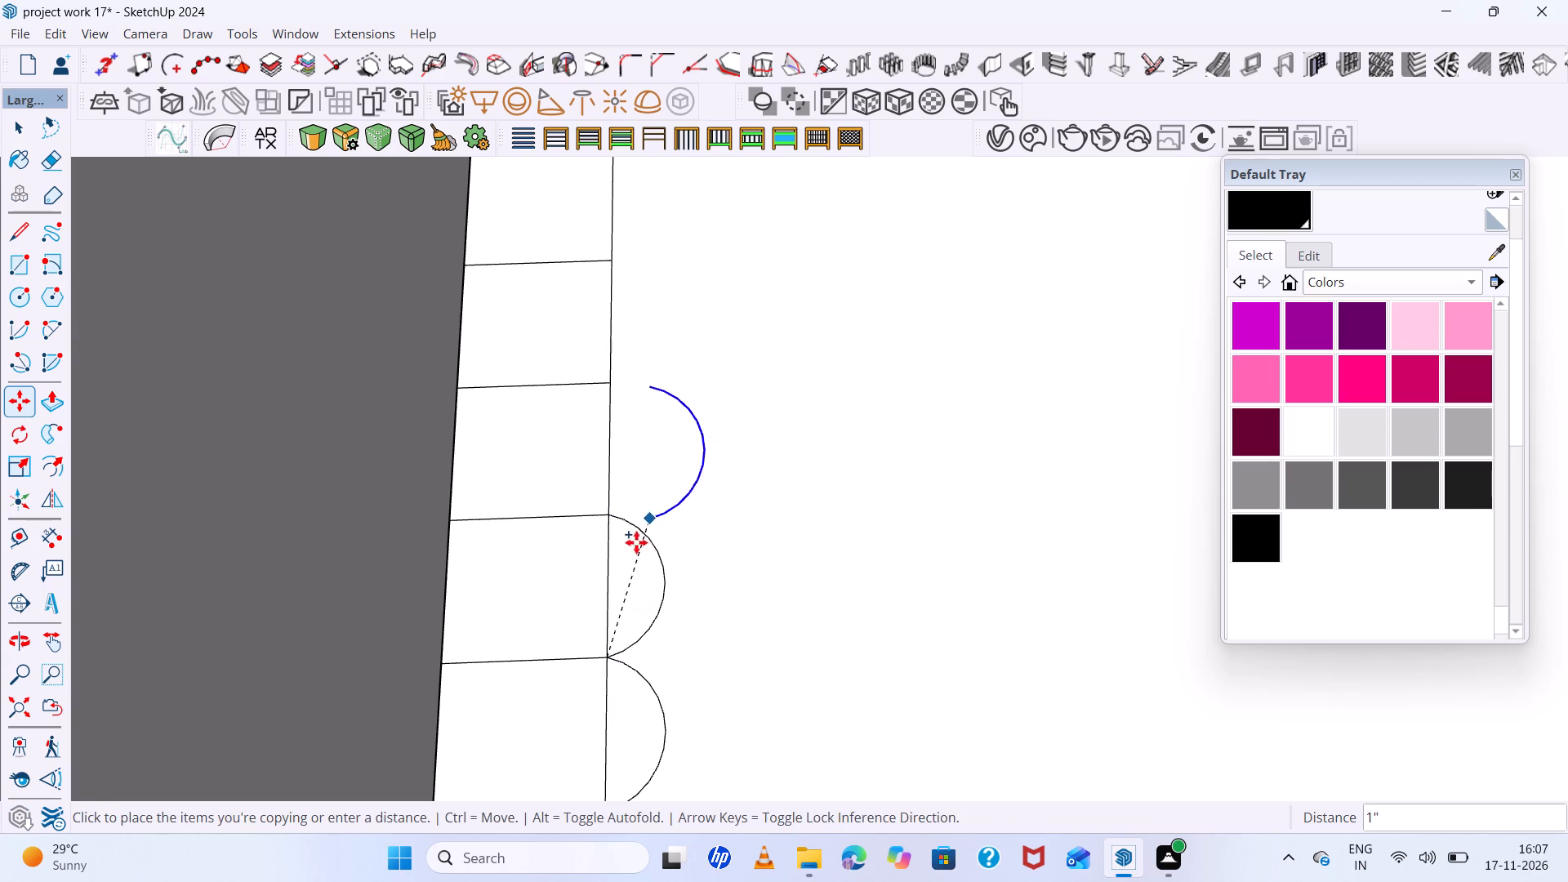
click(611, 514)
Repeat the 1" arc copy along the long edge to fill the fifth and sixth divisions.
scroll(634, 578, down, 7)
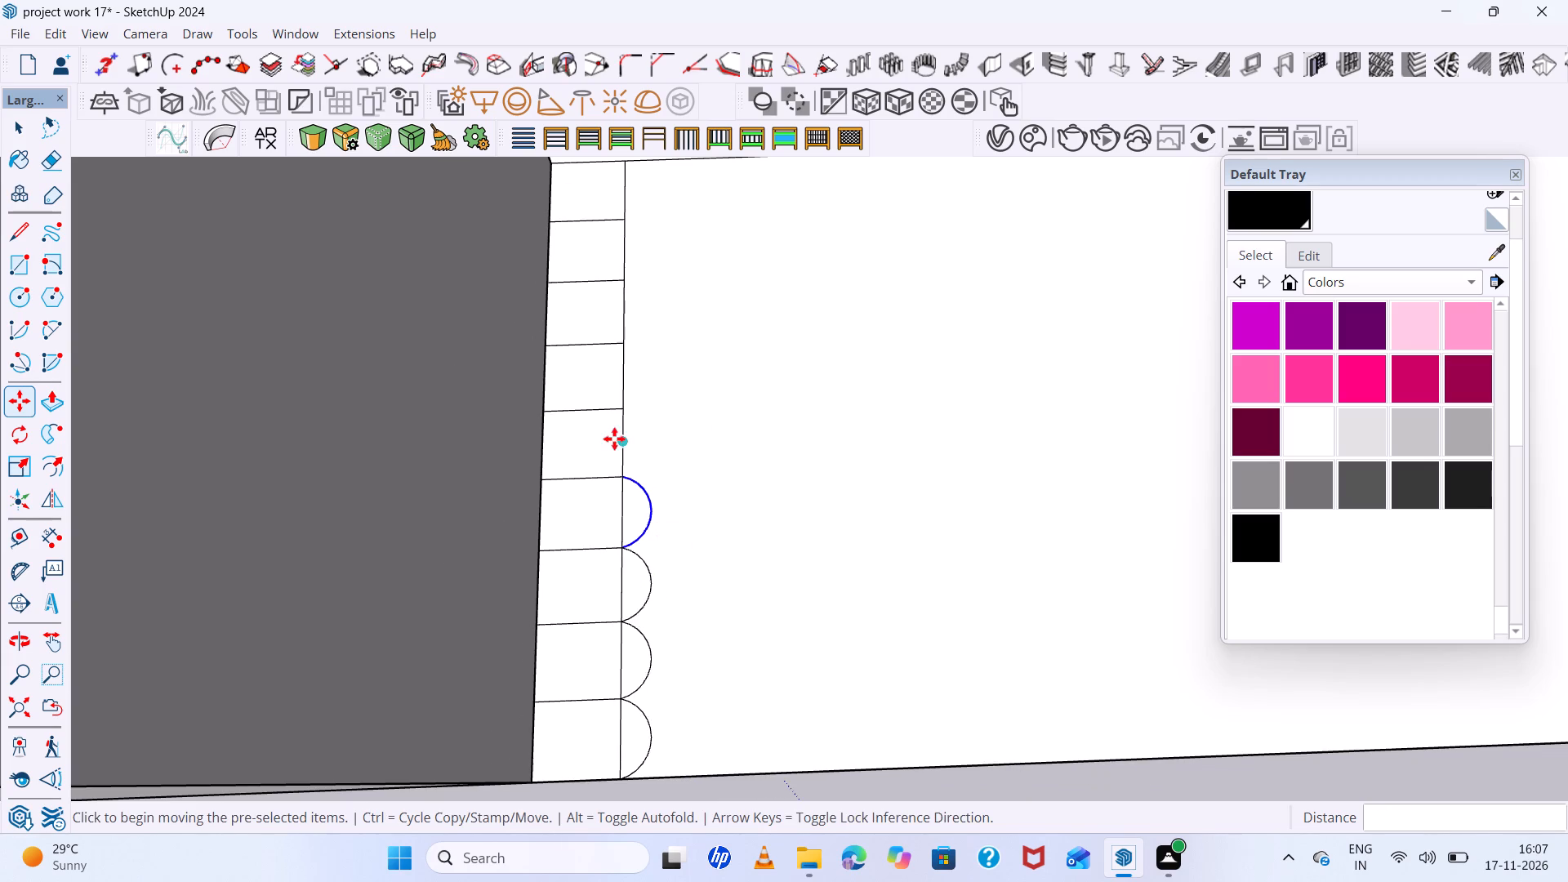
scroll(626, 461, up, 6)
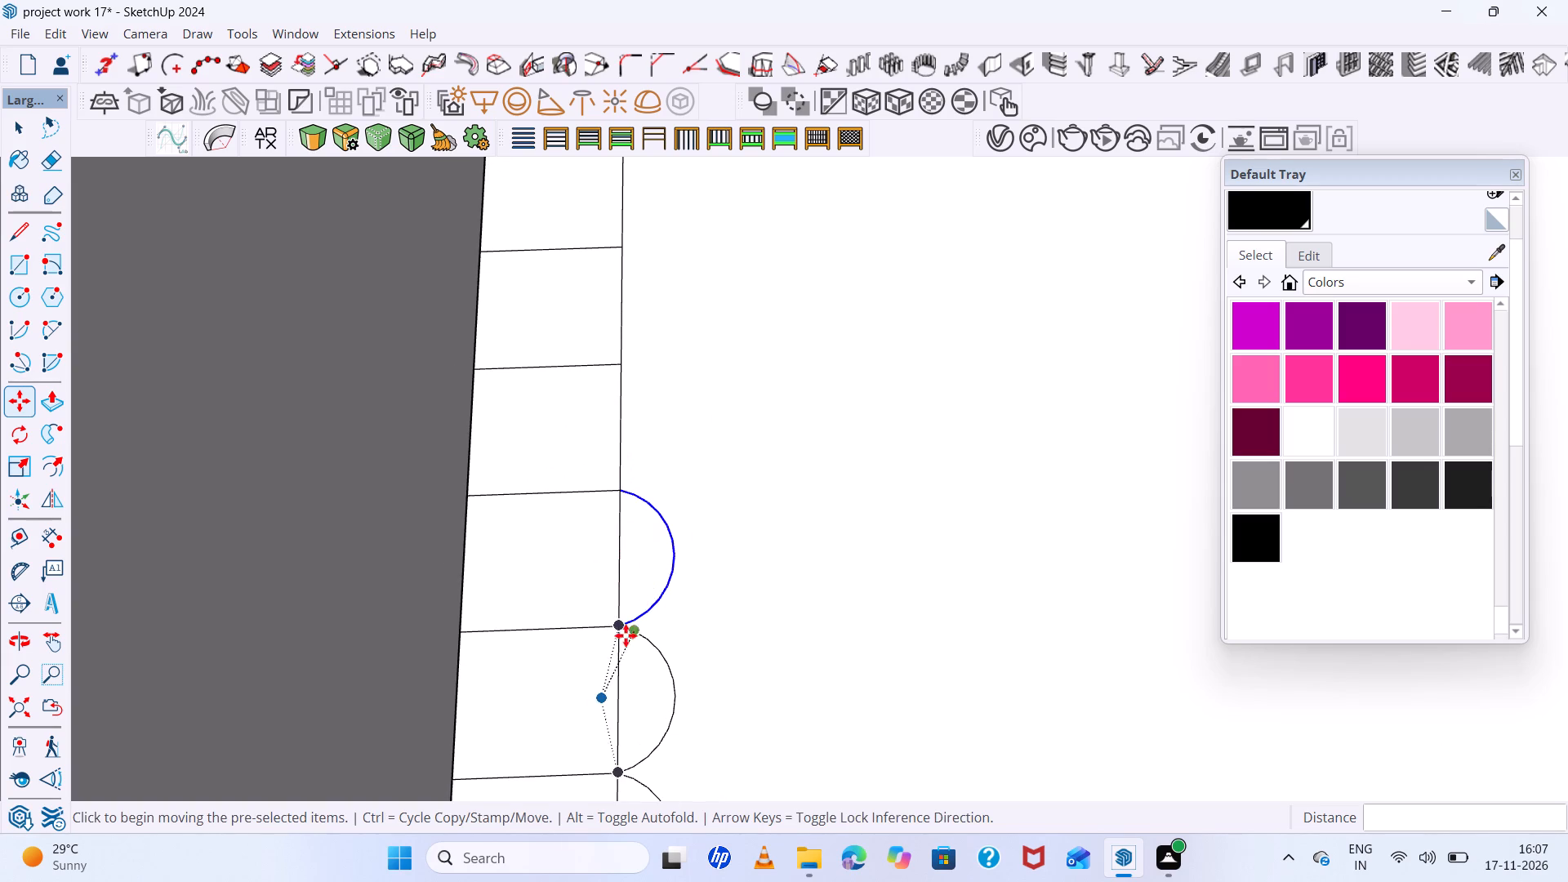
click(621, 623)
scroll(939, 578, down, 2)
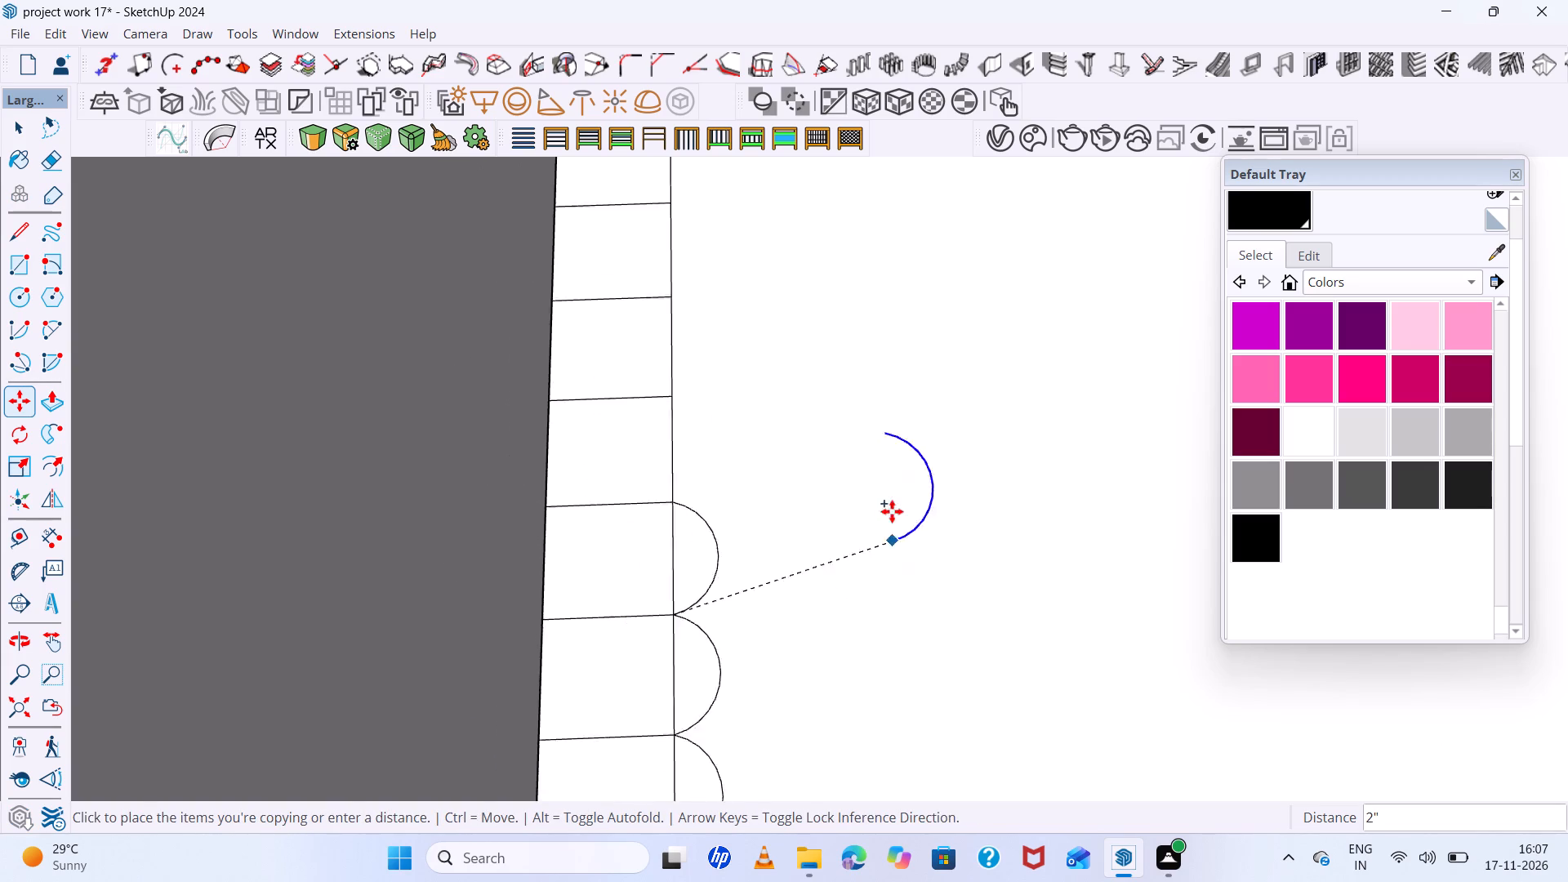
scroll(892, 511, down, 2)
scroll(737, 468, up, 5)
click(691, 517)
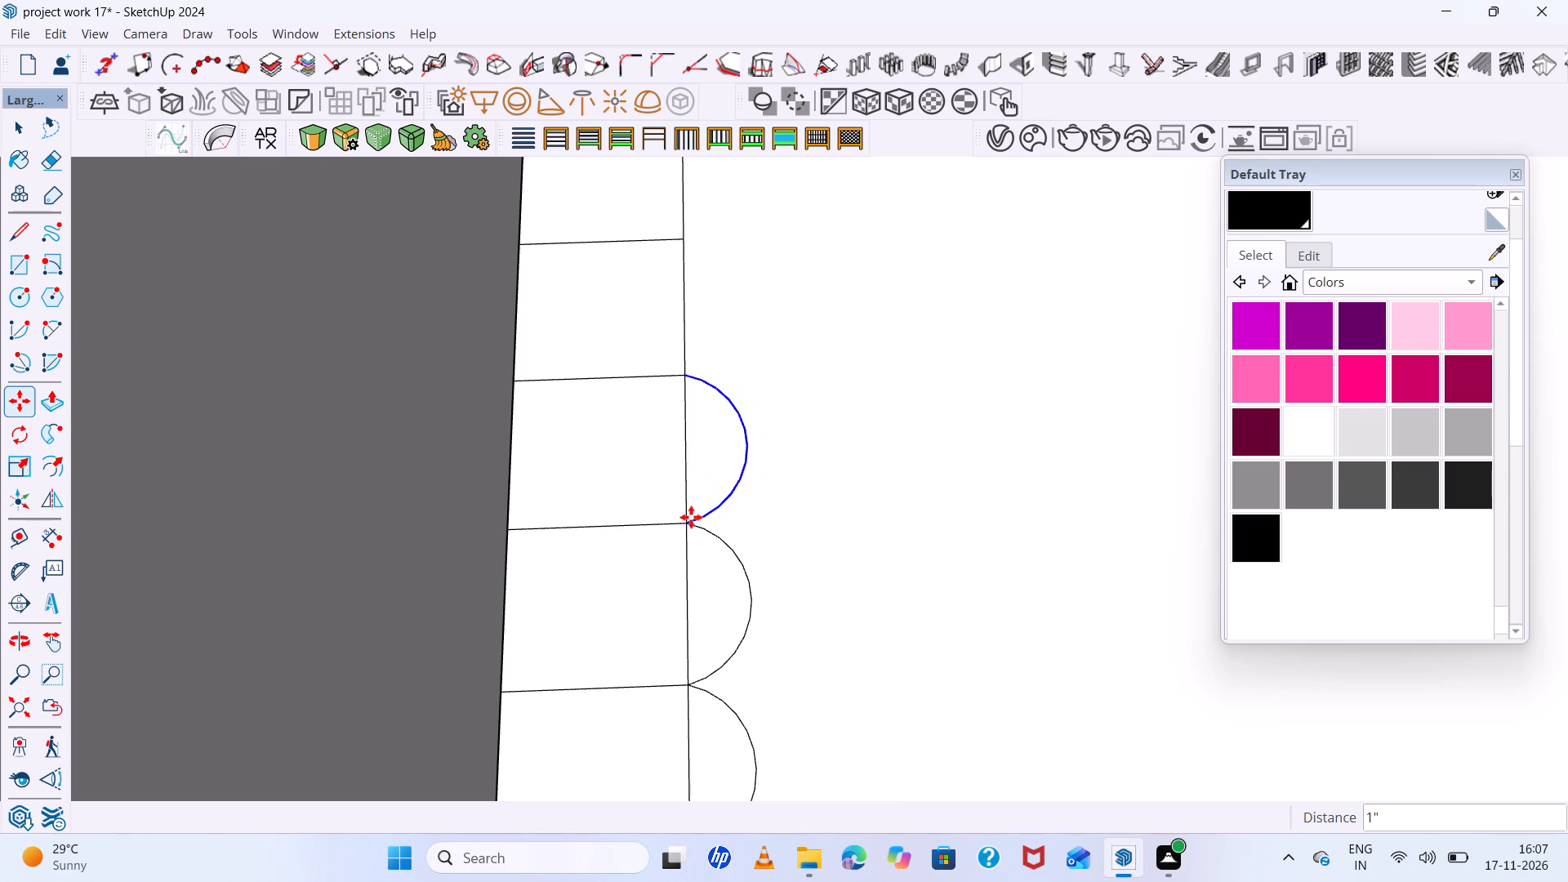
scroll(691, 517, down, 6)
middle_drag(691, 517, 701, 485)
scroll(690, 517, up, 5)
click(691, 527)
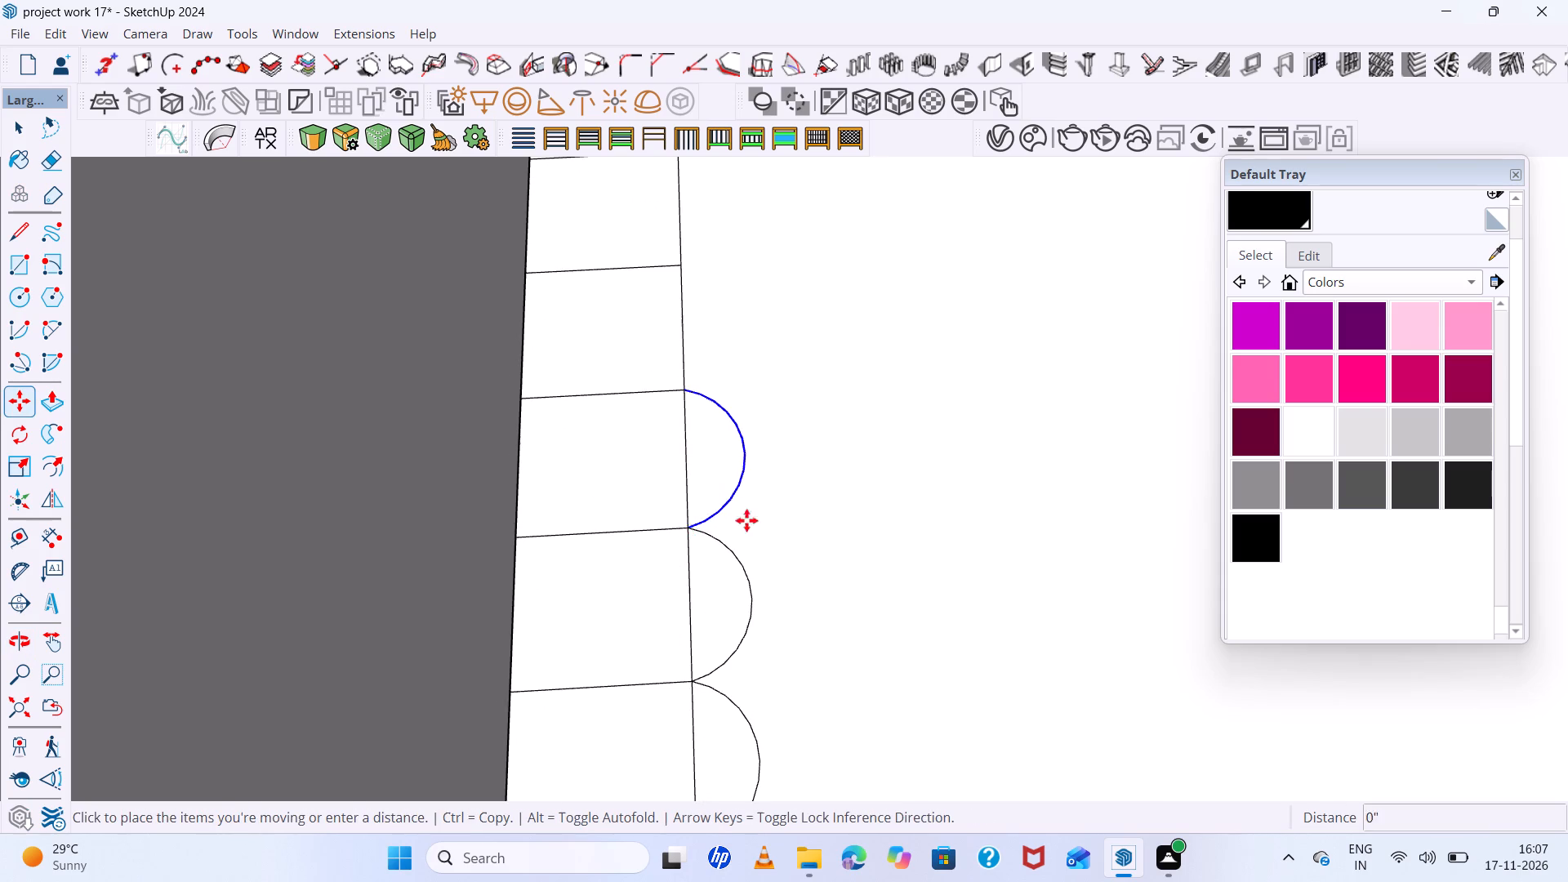
scroll(842, 519, down, 6)
scroll(795, 375, up, 5)
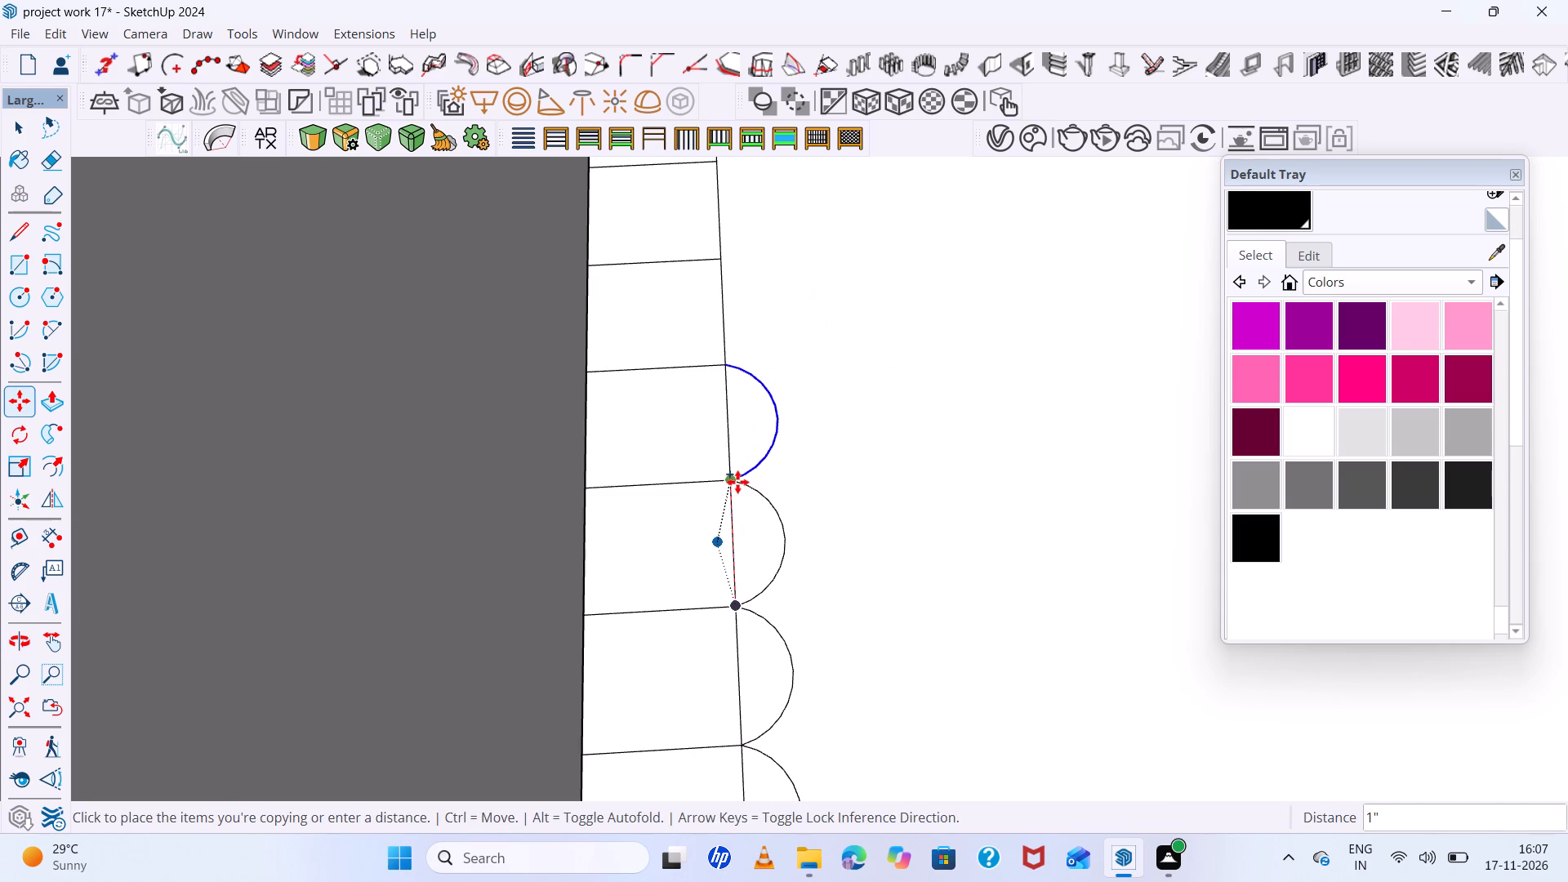
click(732, 475)
Copy the sixth division's arc 1" along the long edge onto the seventh division.
scroll(747, 481, down, 13)
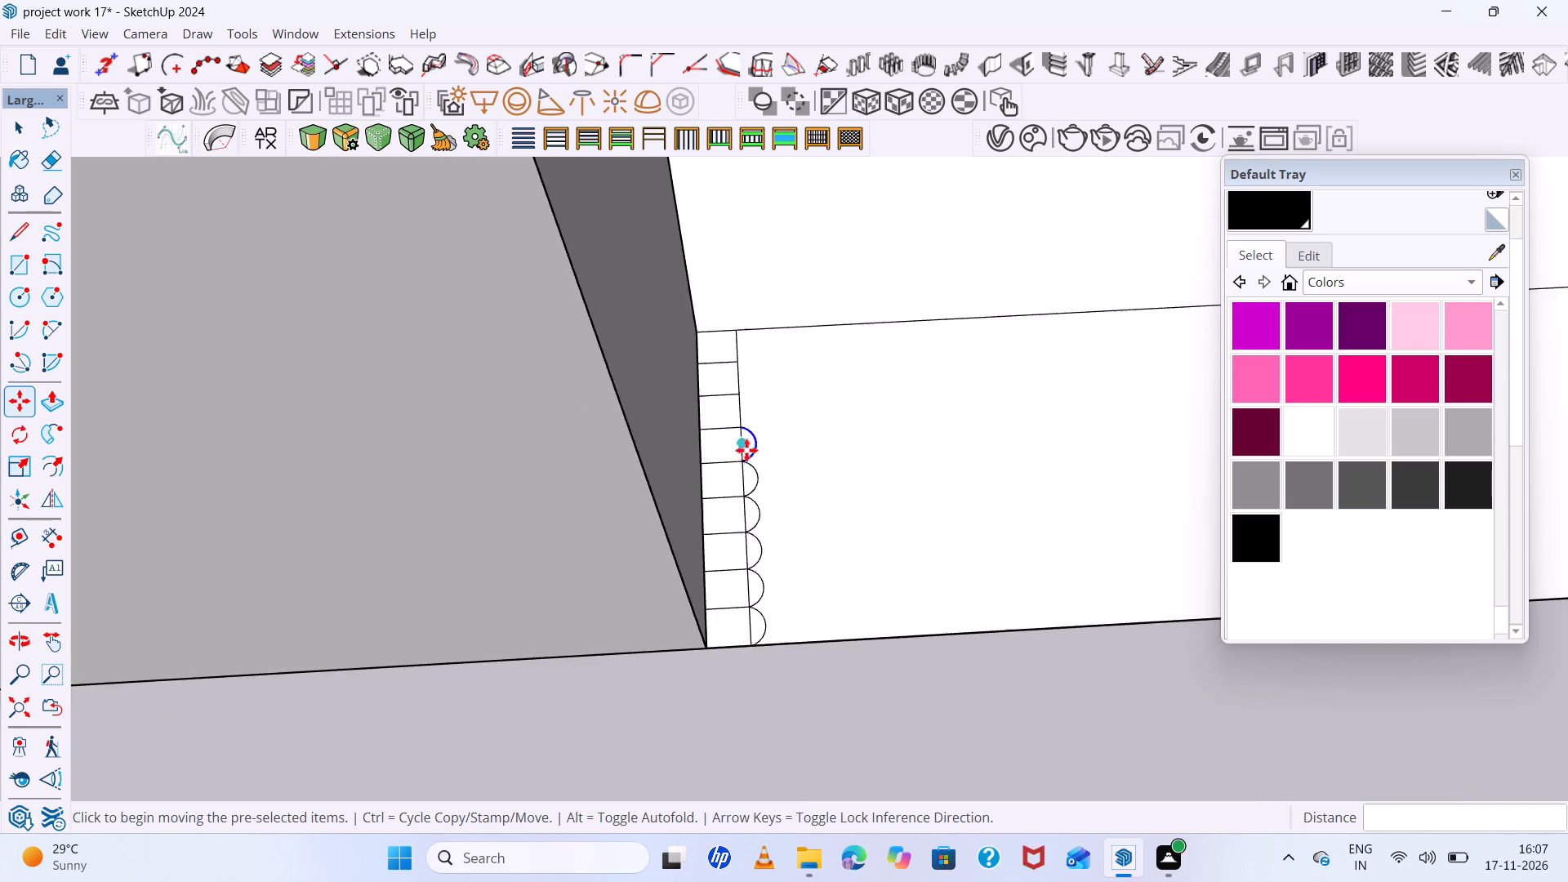
scroll(746, 470, up, 6)
click(742, 452)
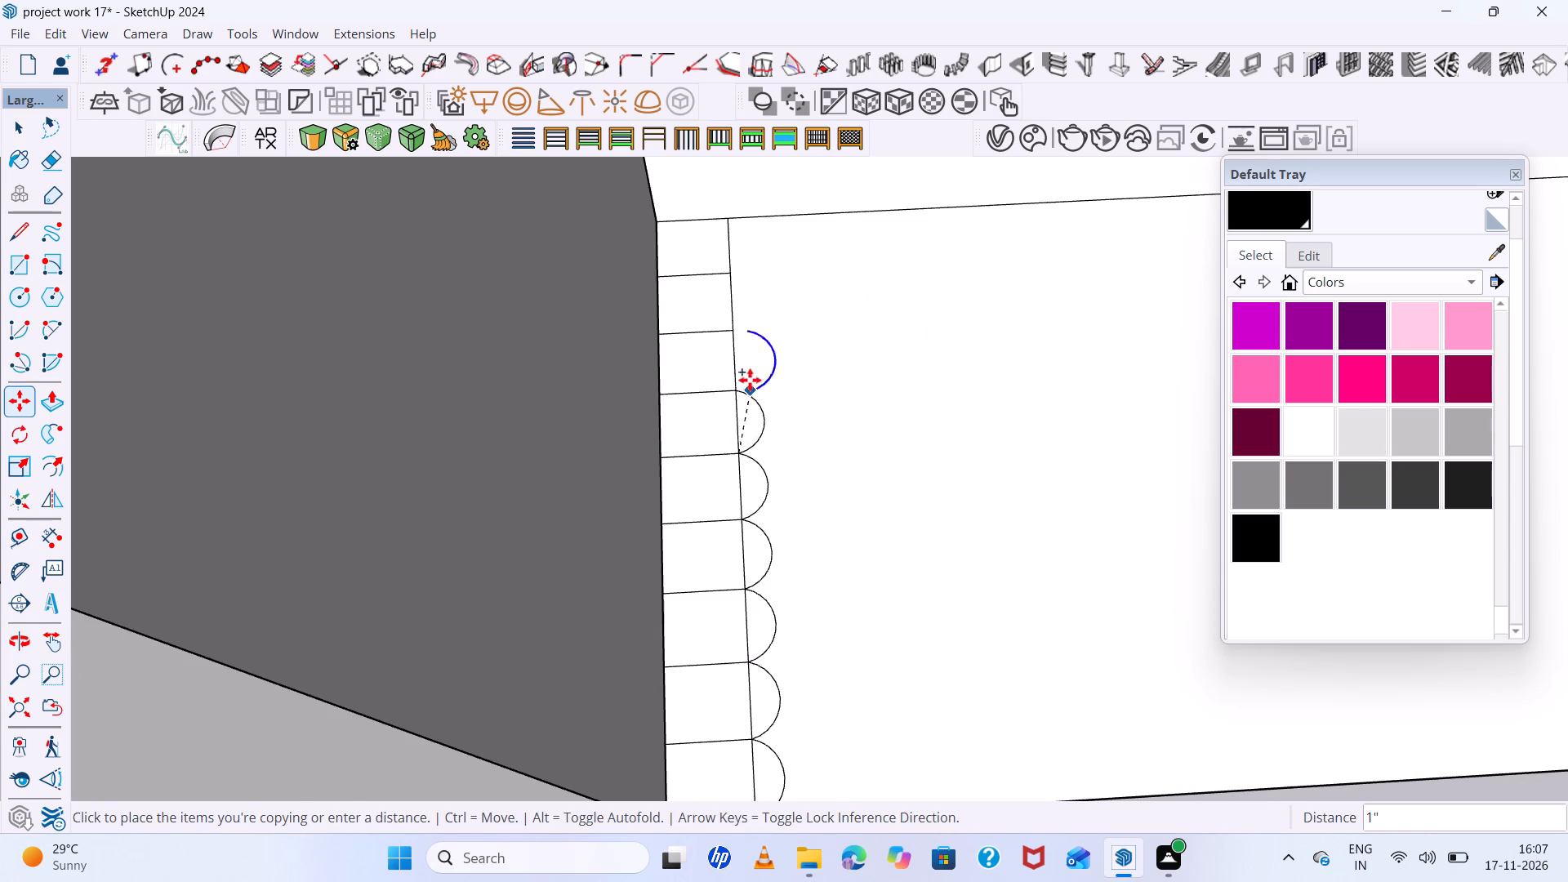
scroll(737, 390, up, 6)
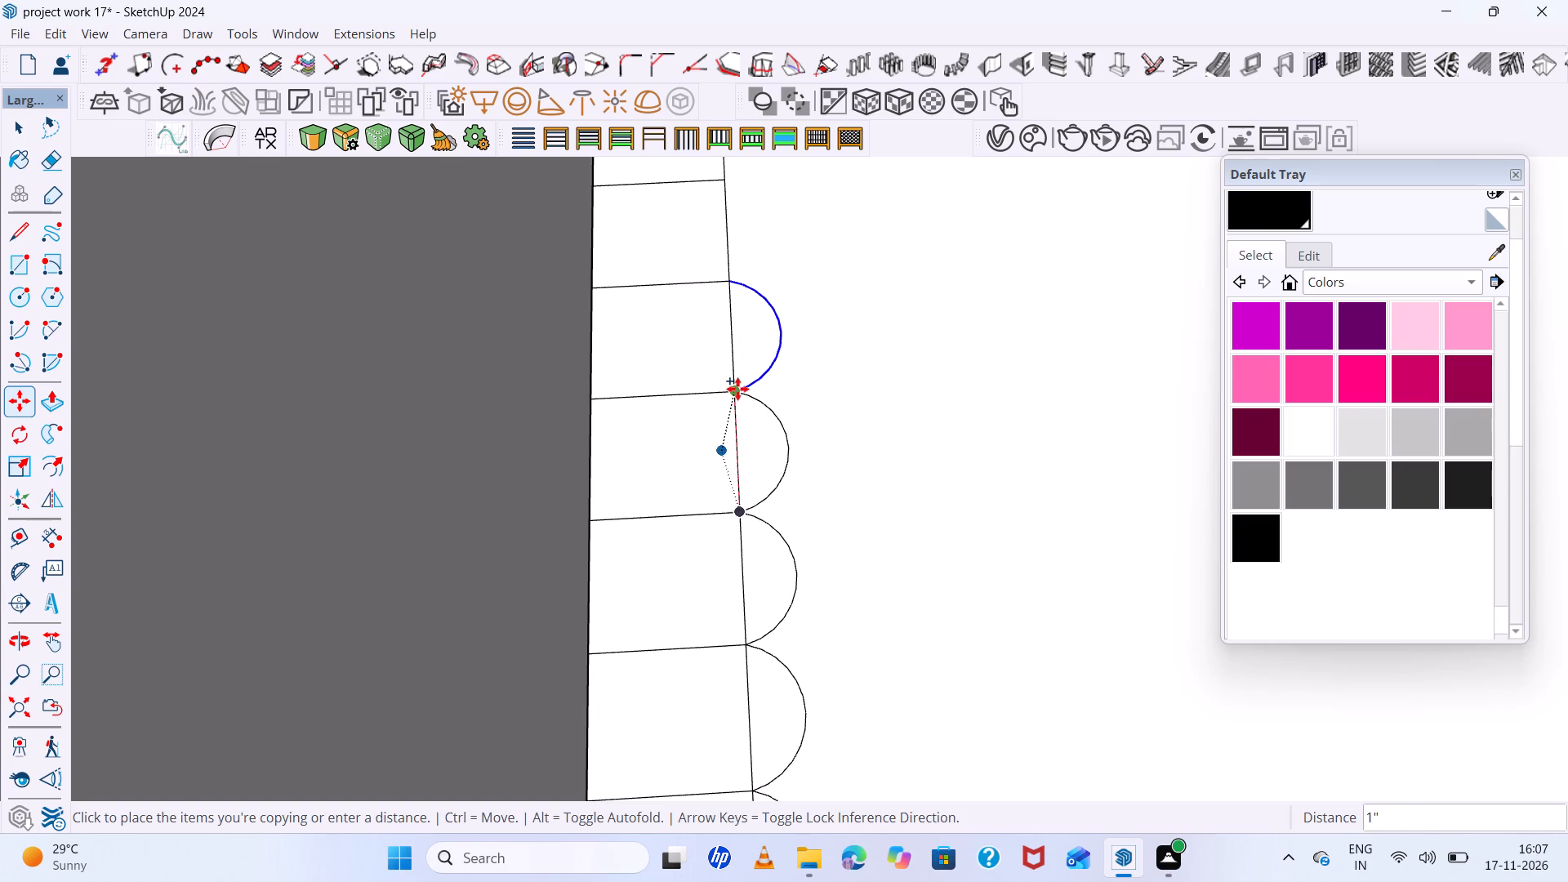
click(737, 388)
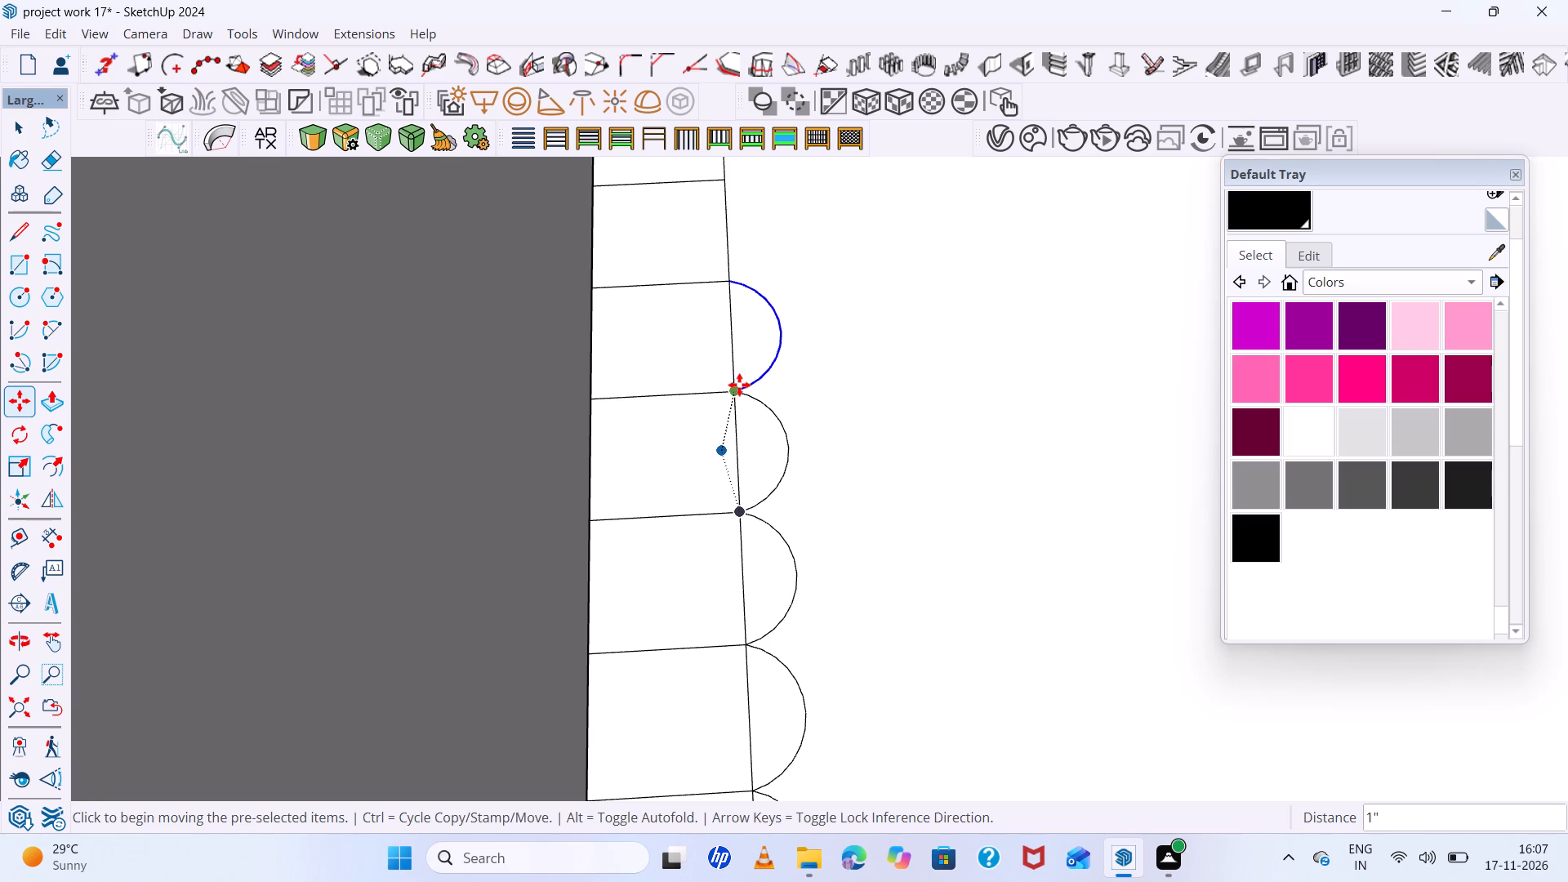
Copy the arc at 1" spacing onto the last two divisions, completing the row at the strip's far end.
scroll(739, 385, down, 6)
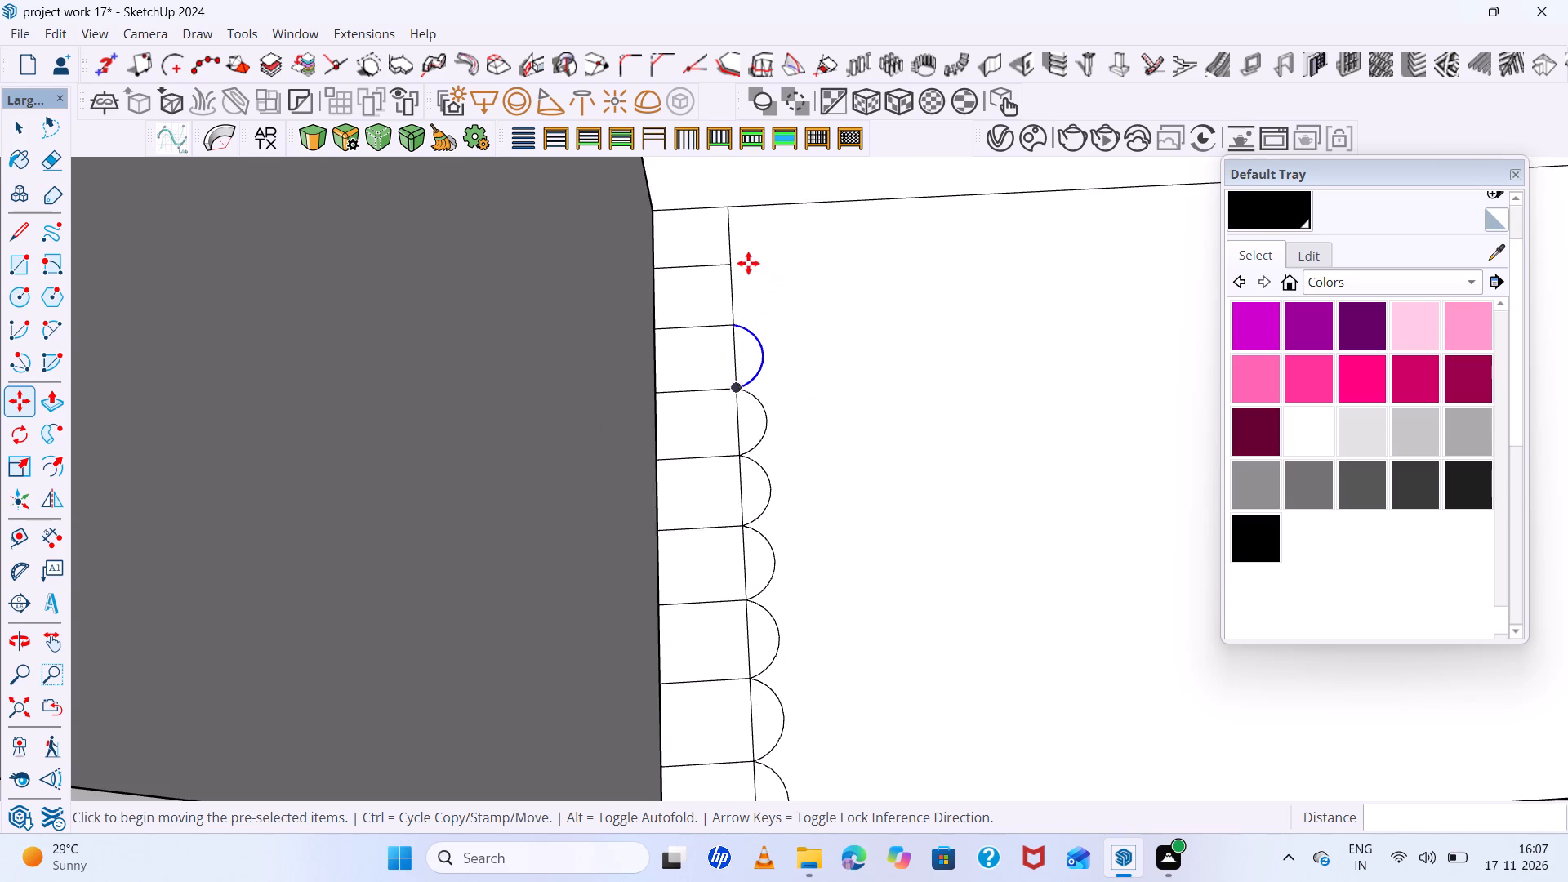
scroll(748, 263, down, 5)
scroll(766, 223, up, 6)
key(space)
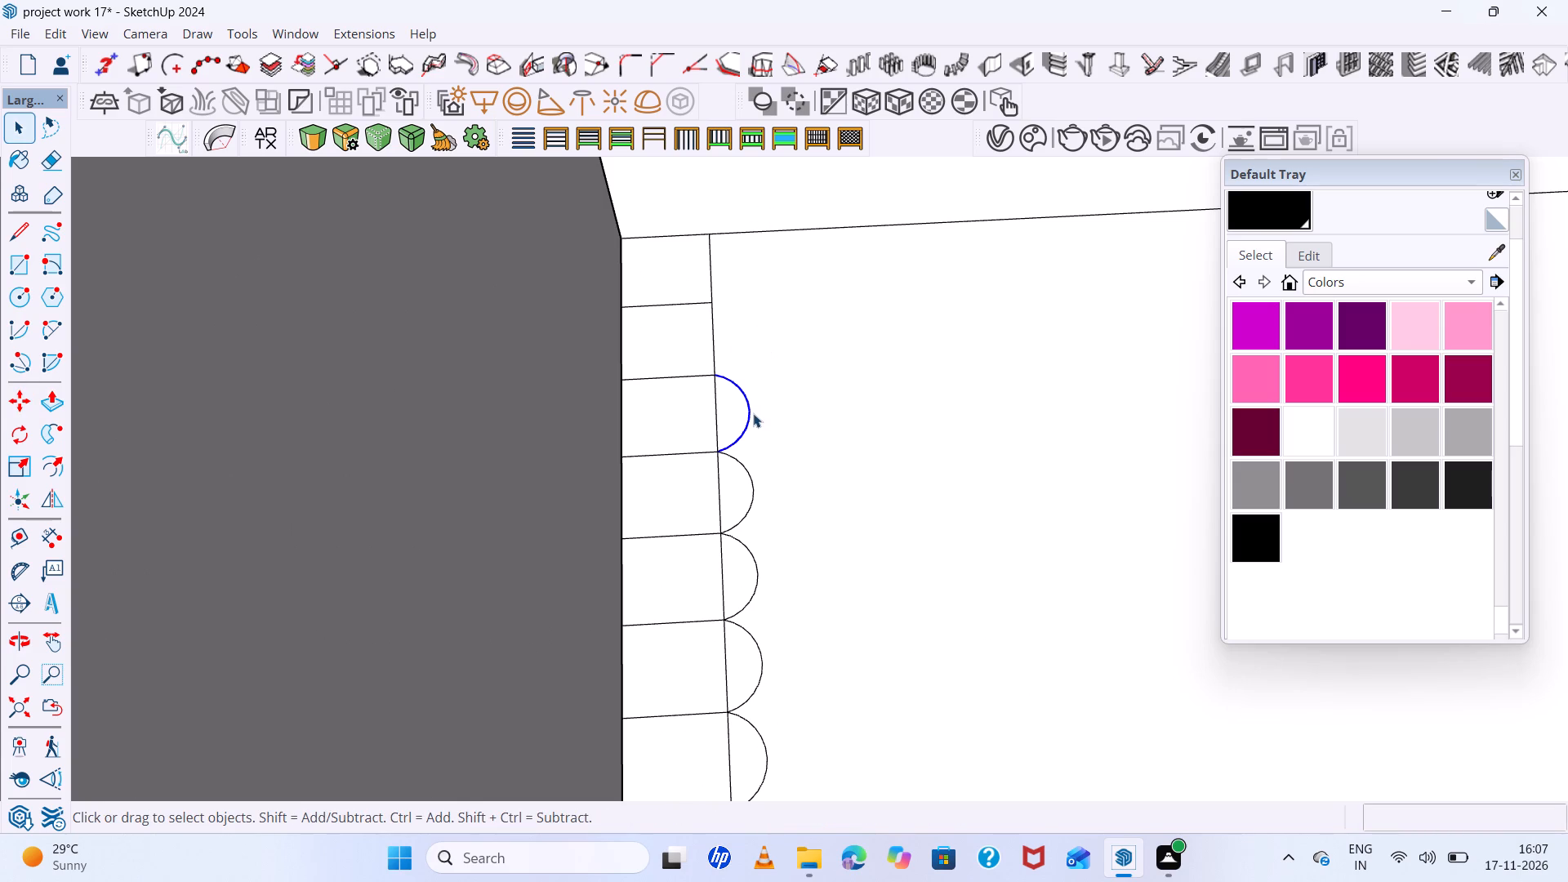
key(m)
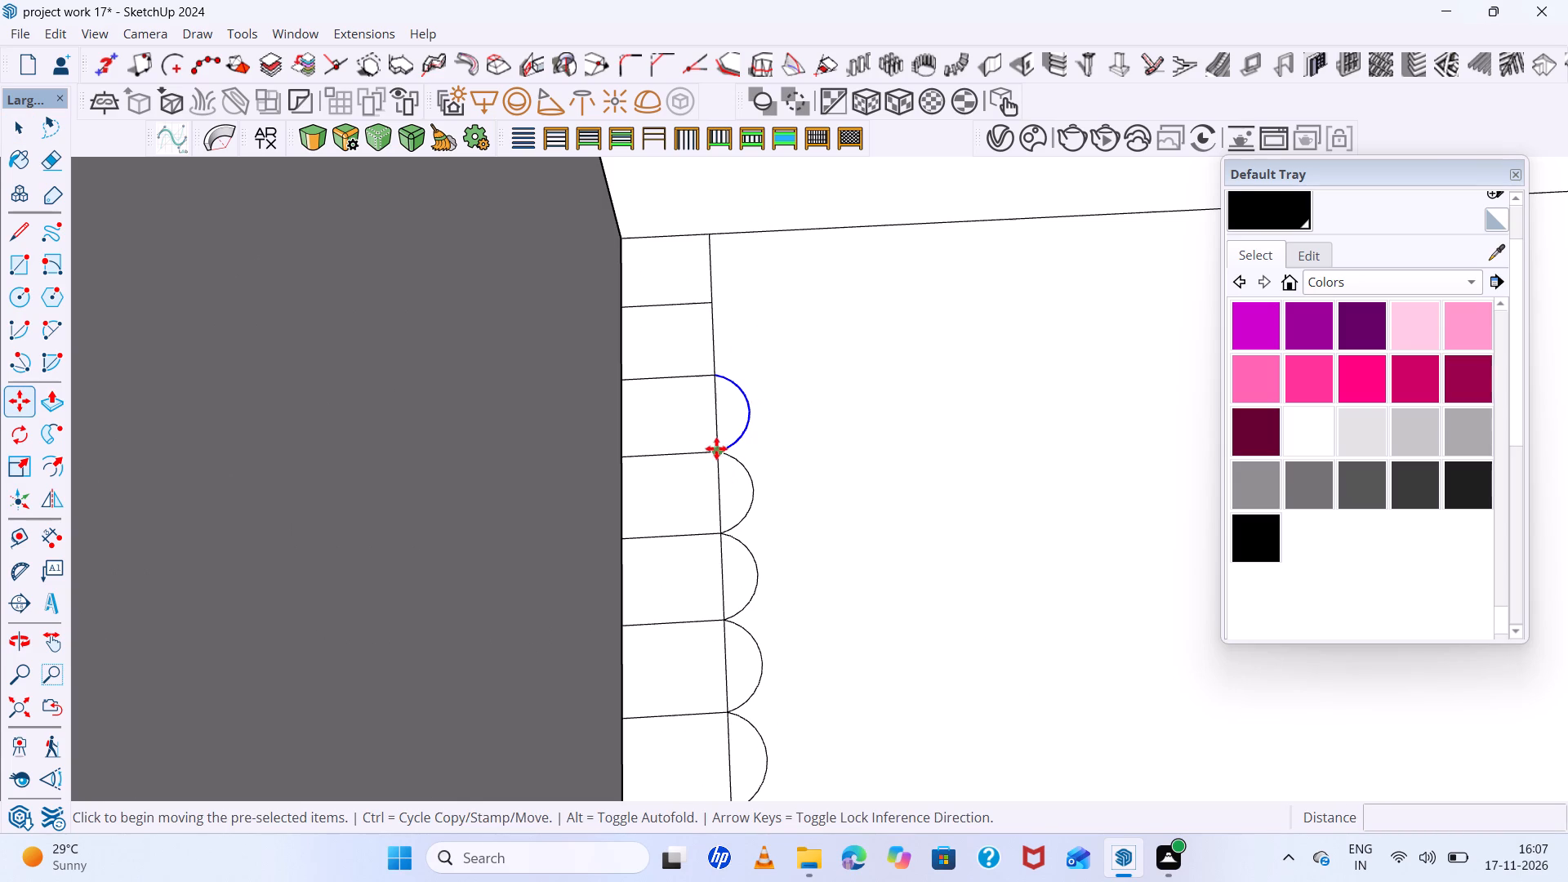
click(717, 454)
click(717, 367)
click(715, 370)
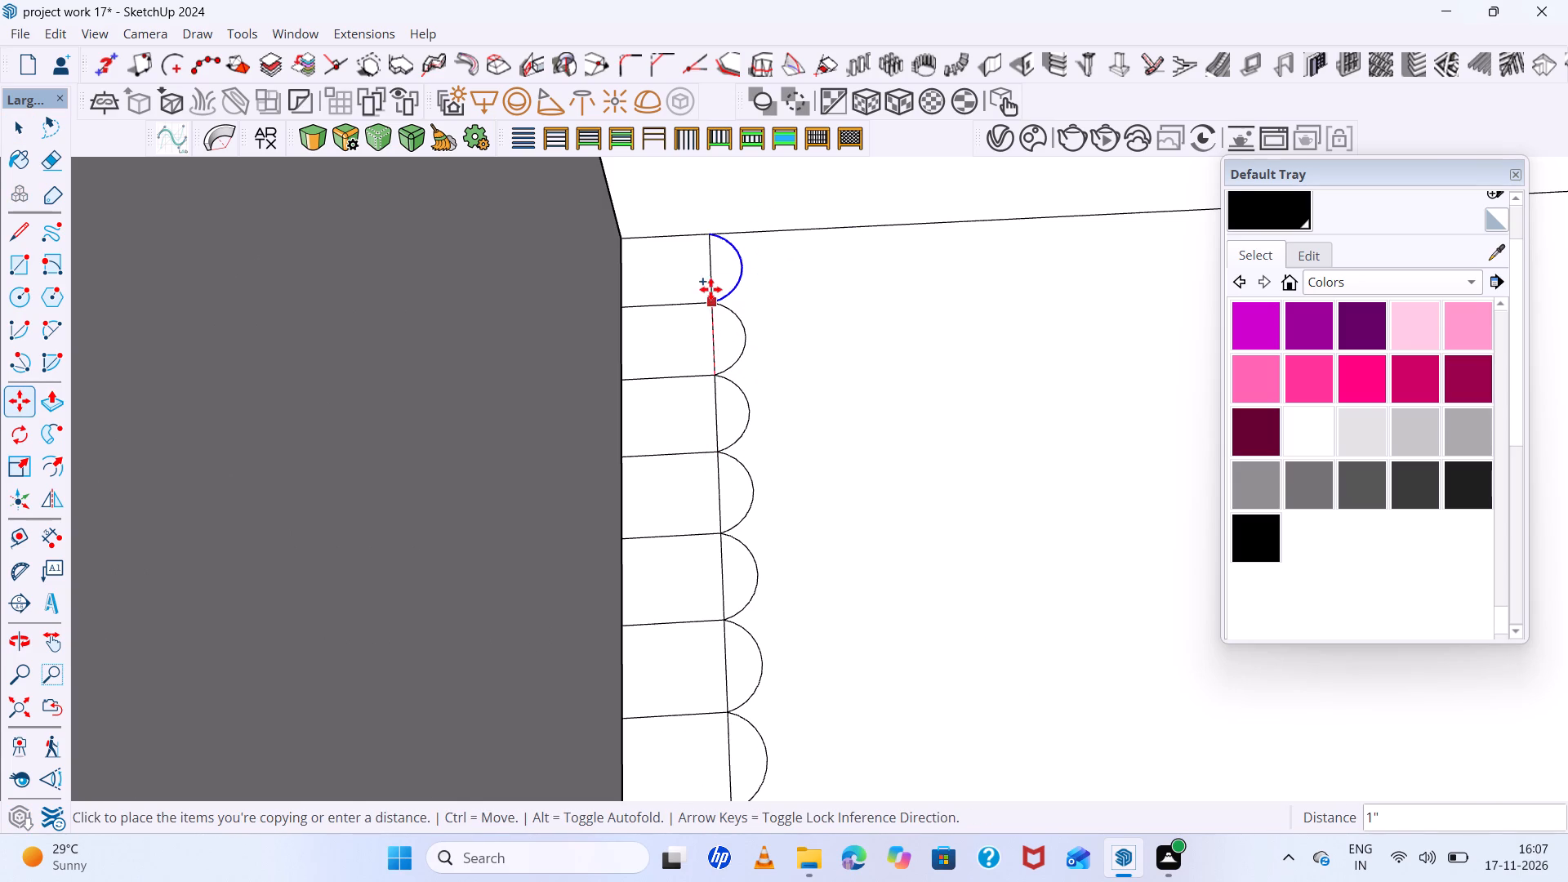
click(707, 296)
scroll(709, 306, down, 14)
scroll(706, 467, up, 12)
Erase the straight edges closing the arcs on the four divisions nearest the strip's outer end.
key(space)
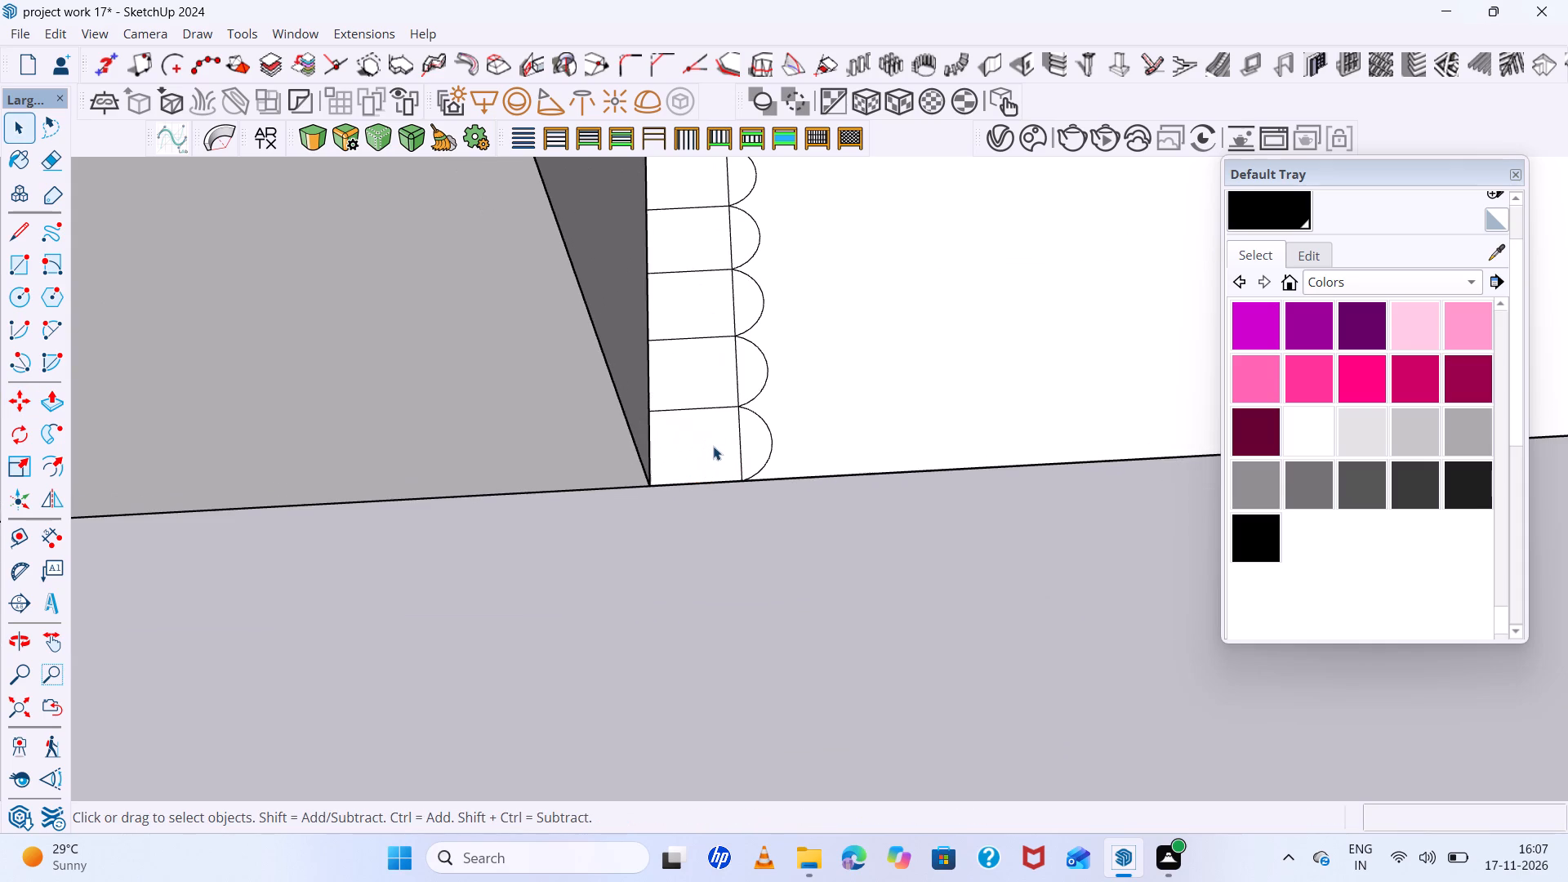
key(e)
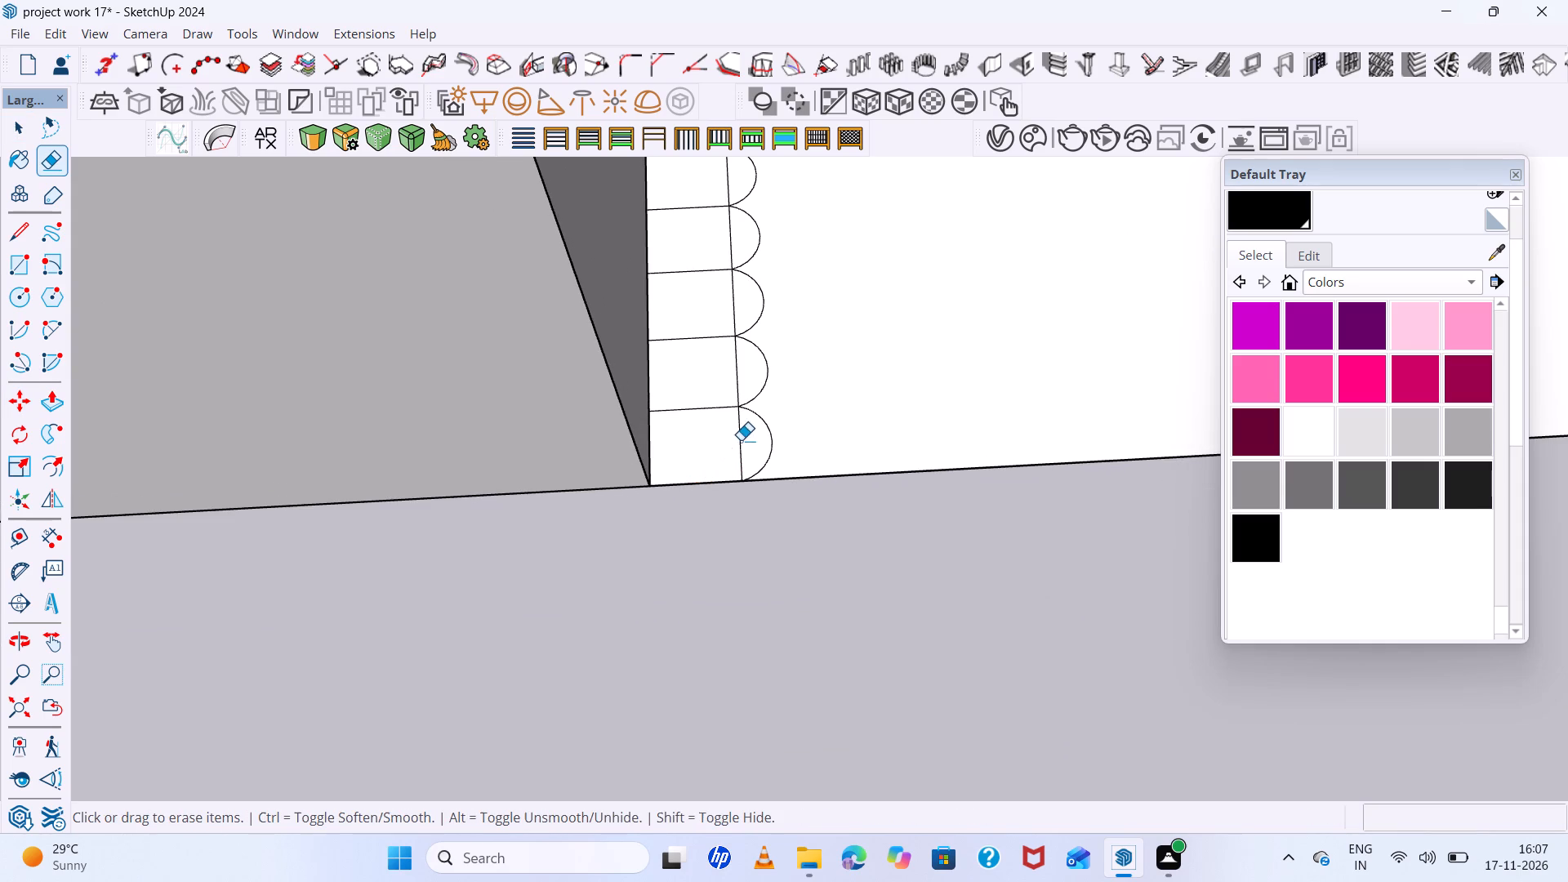
drag(742, 440, 733, 444)
drag(741, 372, 717, 372)
scroll(765, 468, up, 8)
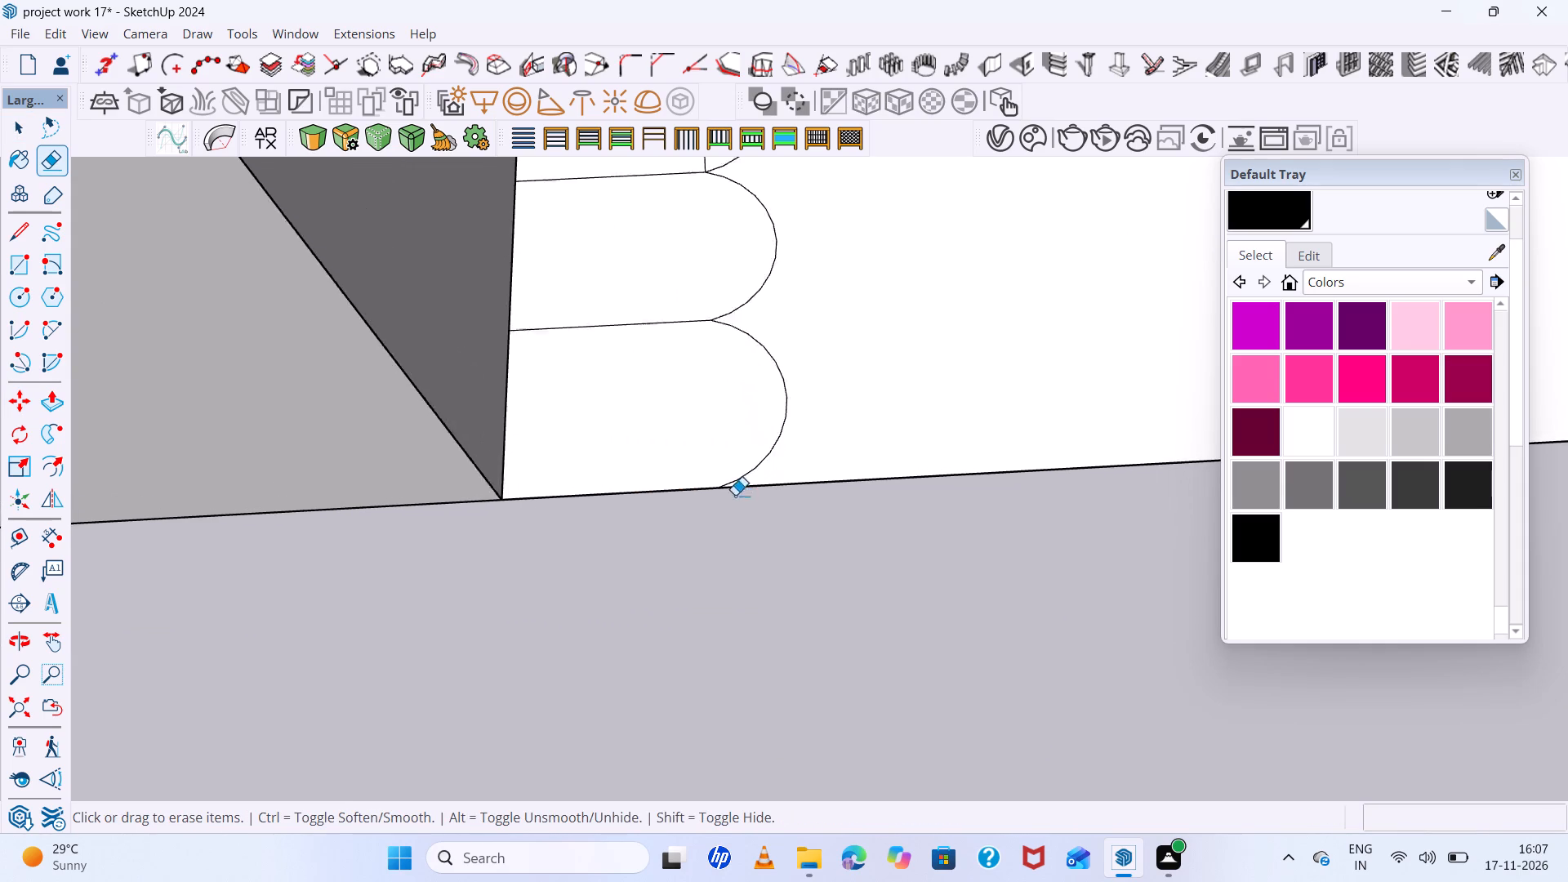
scroll(735, 495, up, 3)
scroll(701, 398, down, 7)
scroll(705, 304, down, 12)
scroll(720, 268, up, 3)
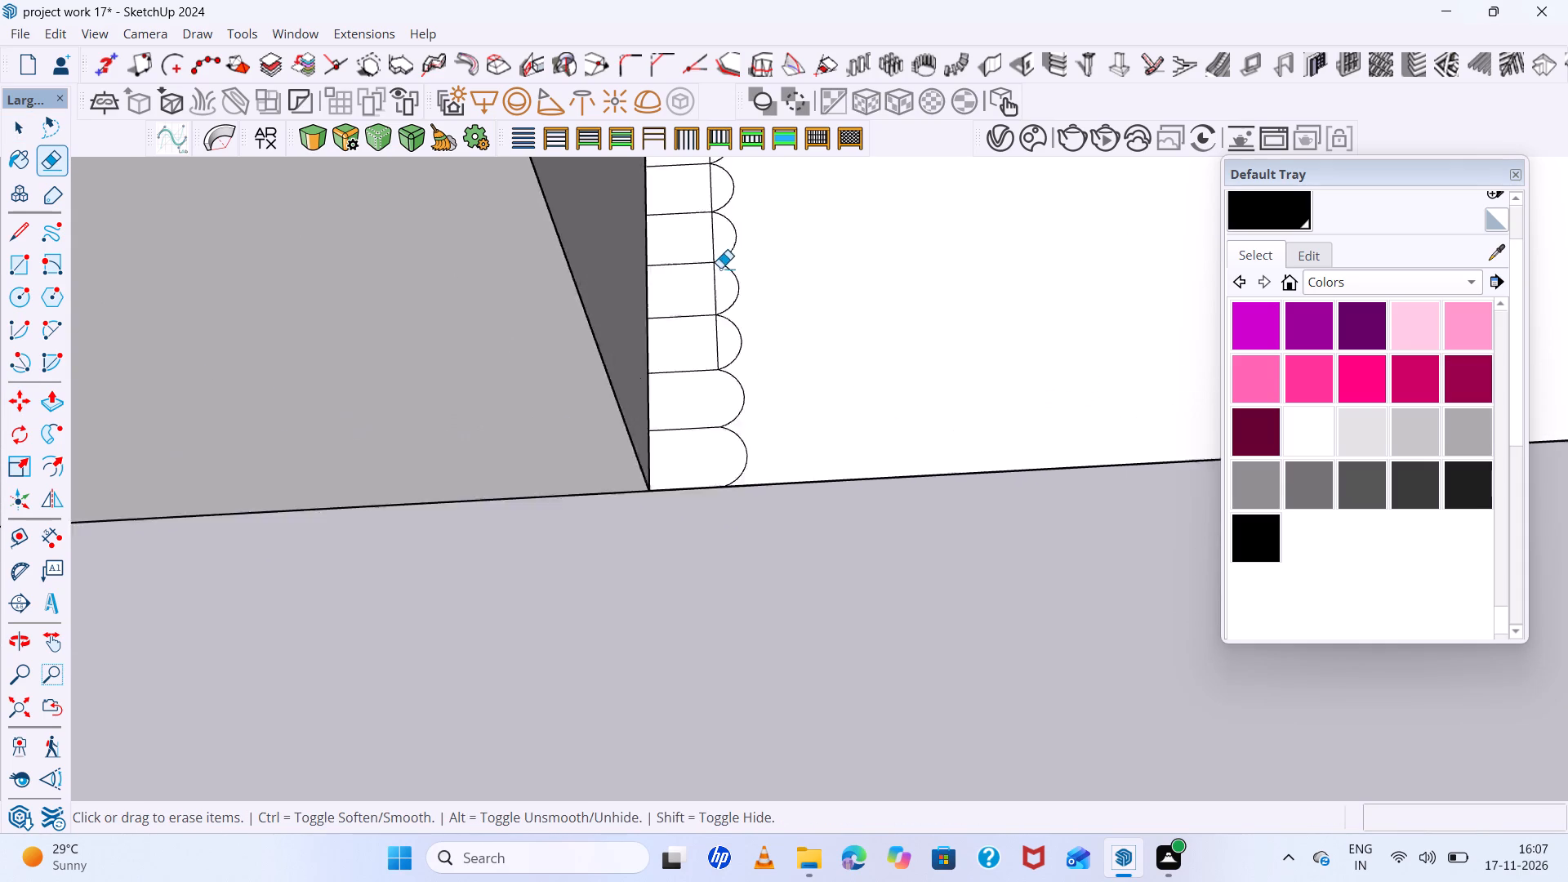
scroll(720, 268, up, 7)
drag(710, 375, 650, 372)
drag(713, 276, 689, 279)
Erase the straight edges closing the arcs on the remaining five divisions, up to the strip's inner end.
scroll(745, 350, down, 6)
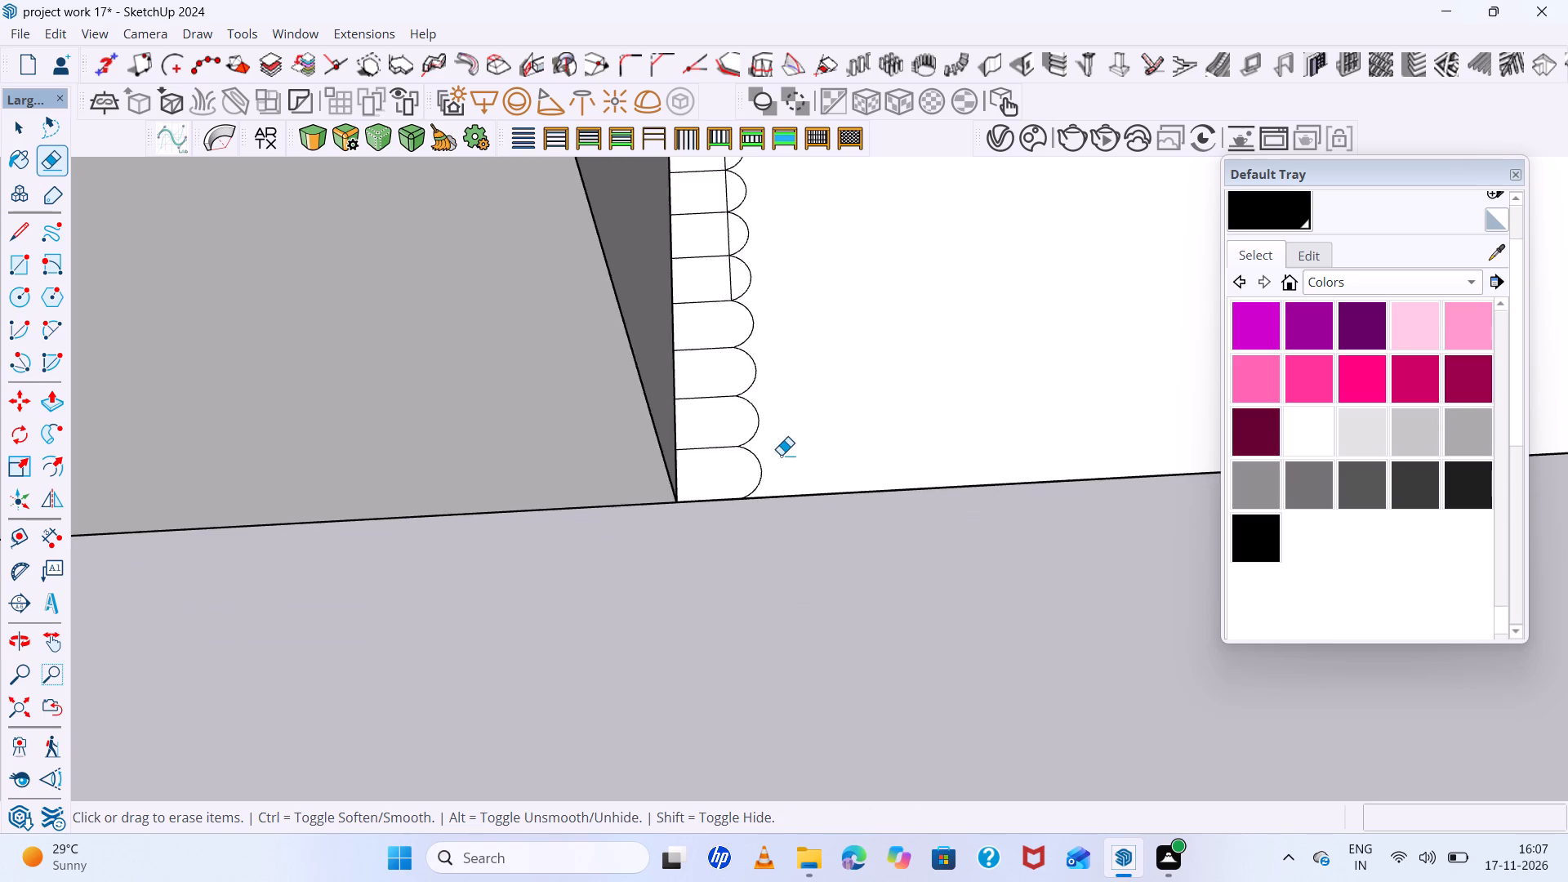
scroll(781, 455, down, 6)
scroll(800, 285, up, 10)
drag(698, 199, 661, 219)
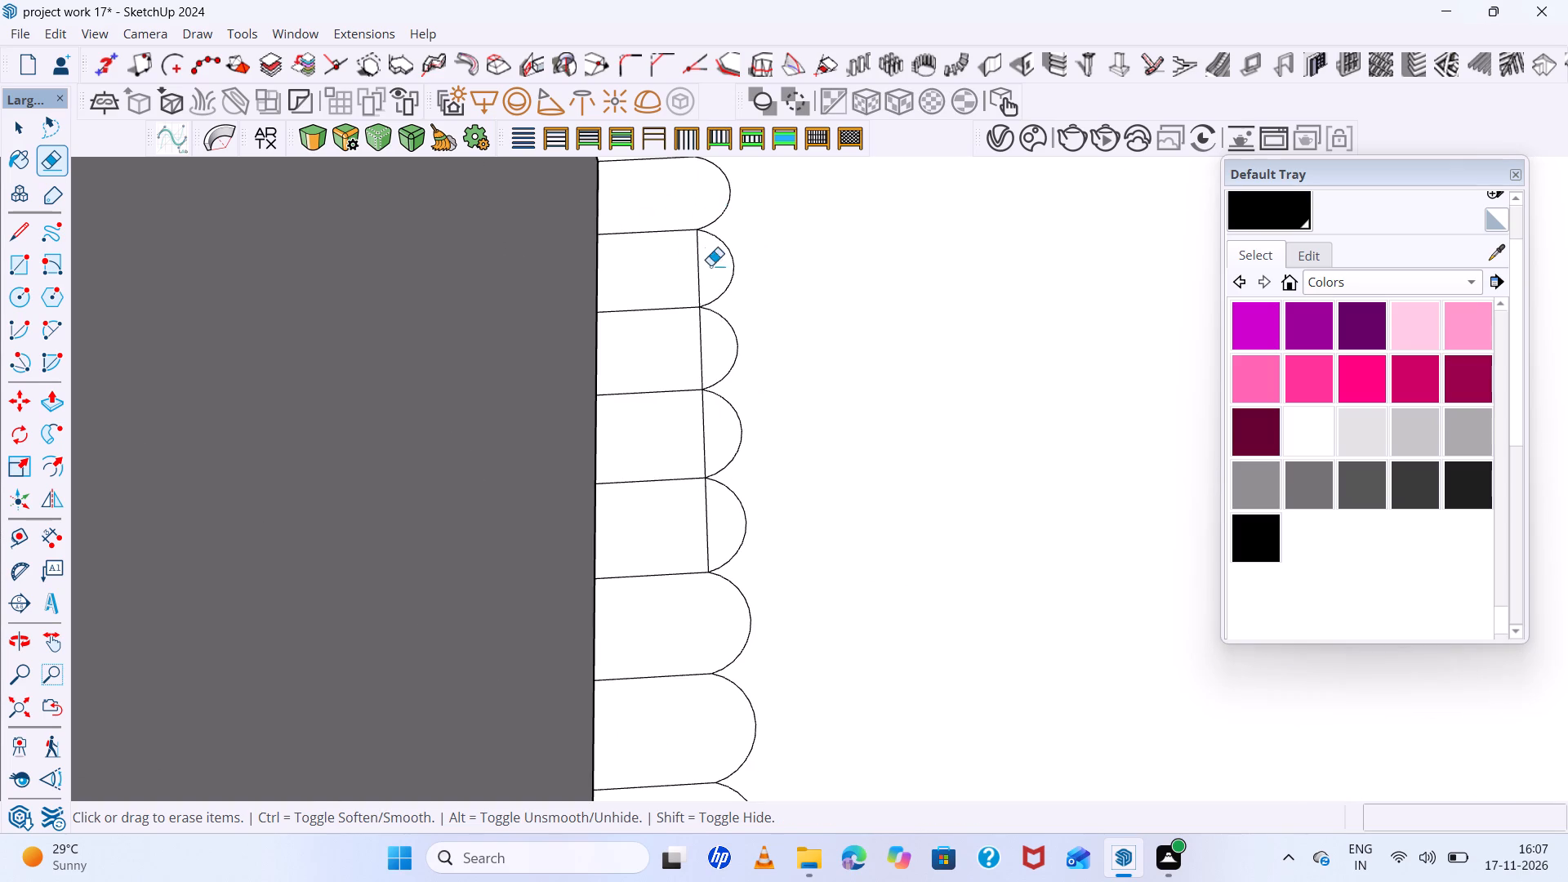
drag(710, 265, 687, 271)
drag(716, 351, 687, 351)
drag(687, 351, 681, 351)
drag(714, 429, 680, 447)
drag(719, 516, 675, 537)
Draw a 9" line lengthwise across the divisions, between the midpoints of the strip's two end edges.
scroll(635, 537, down, 6)
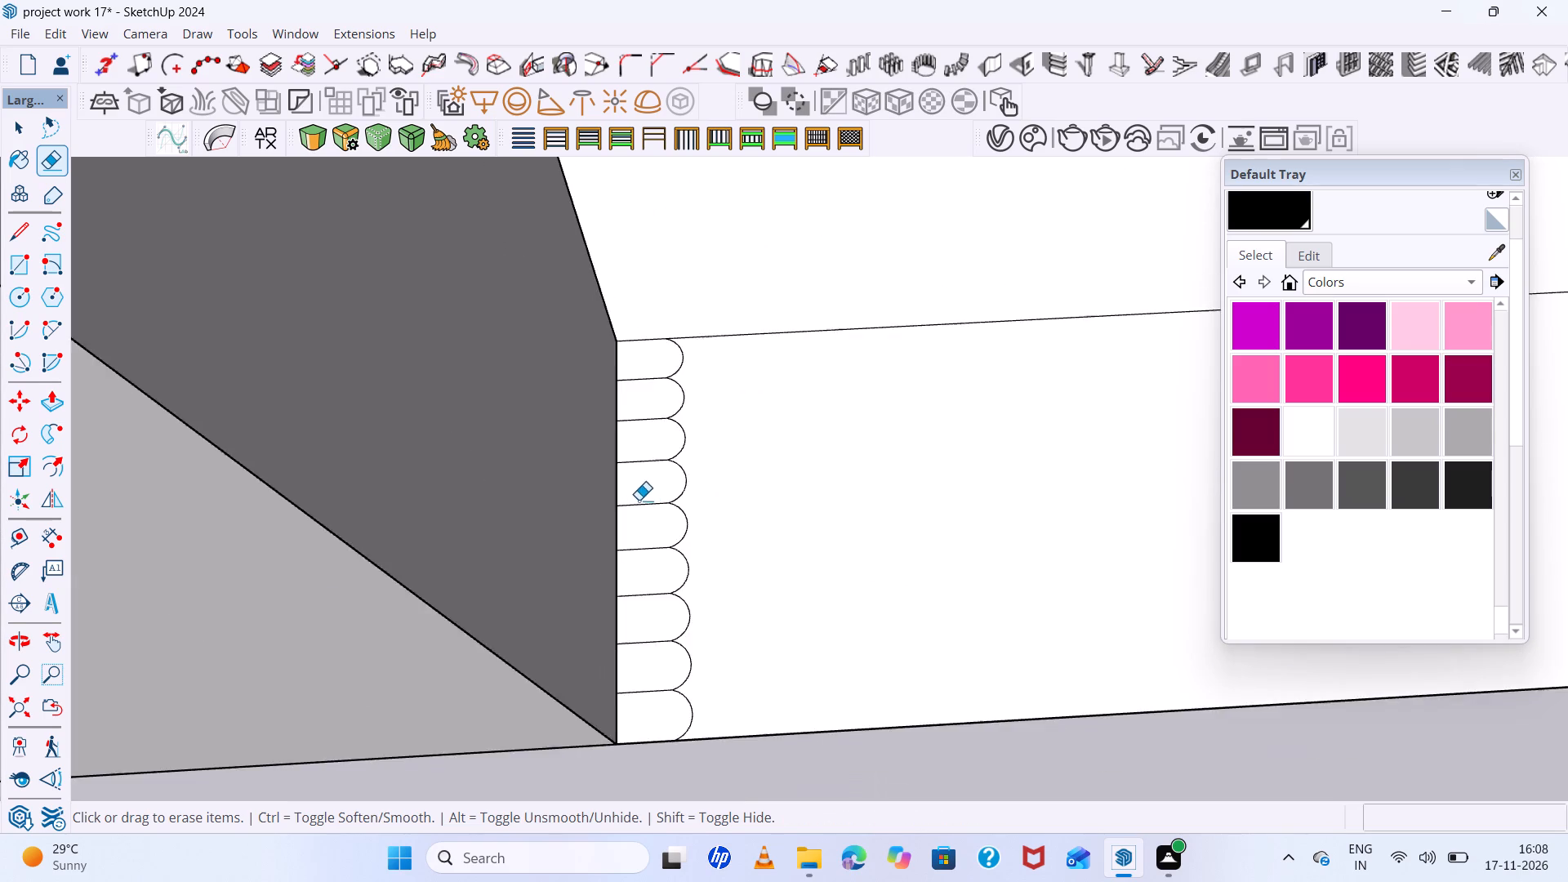
scroll(639, 500, down, 10)
middle_drag(670, 512, 502, 466)
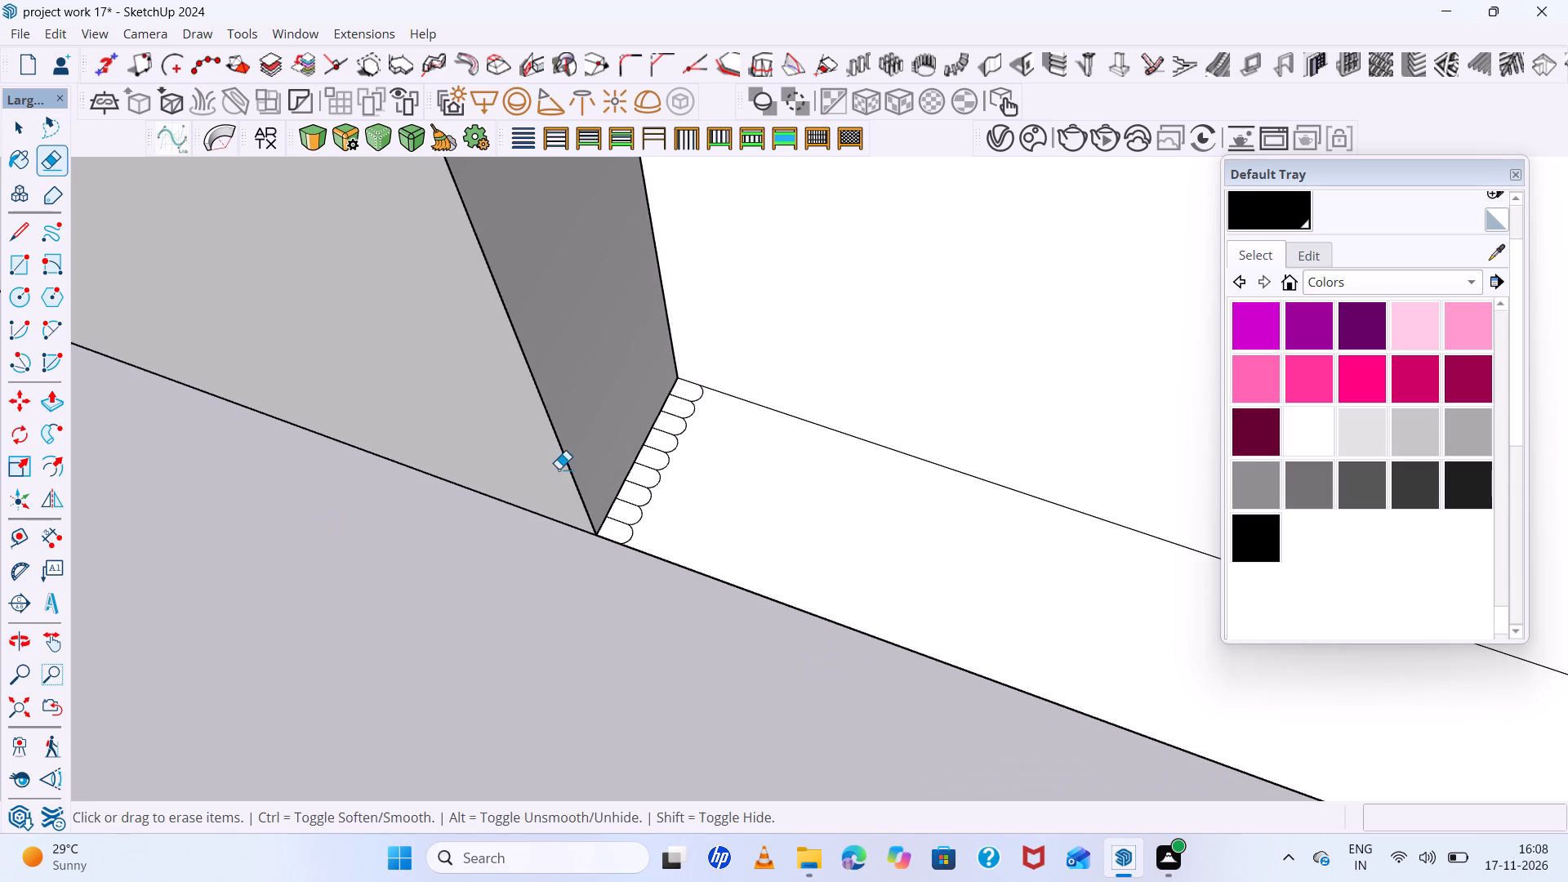
scroll(595, 511, up, 7)
scroll(648, 474, down, 6)
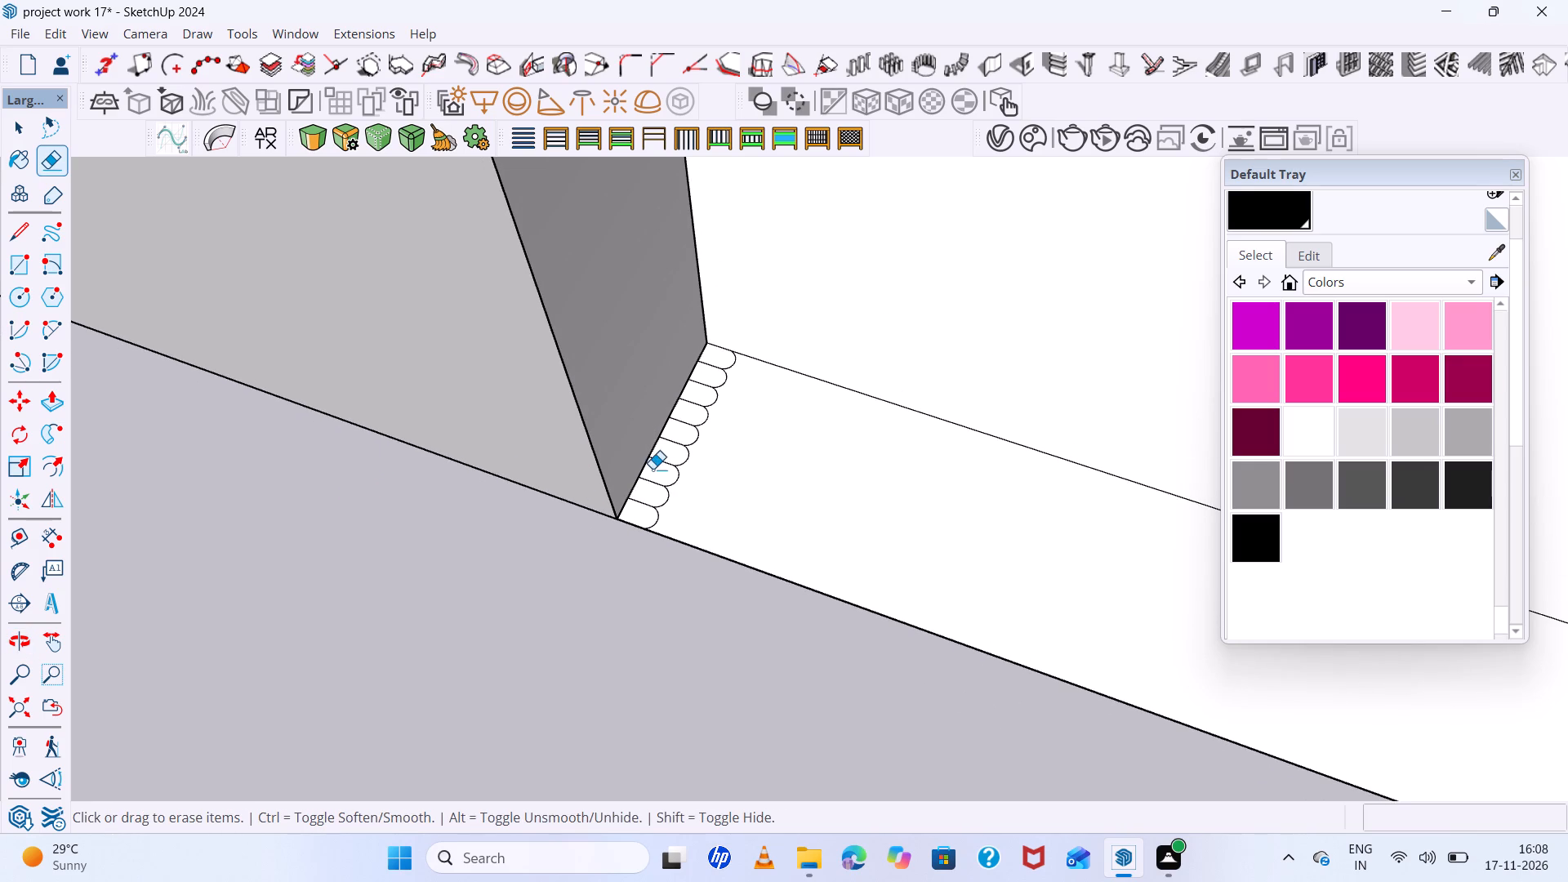
scroll(686, 421, down, 4)
scroll(690, 345, down, 6)
middle_drag(689, 344, 800, 376)
scroll(665, 416, up, 19)
scroll(686, 327, up, 6)
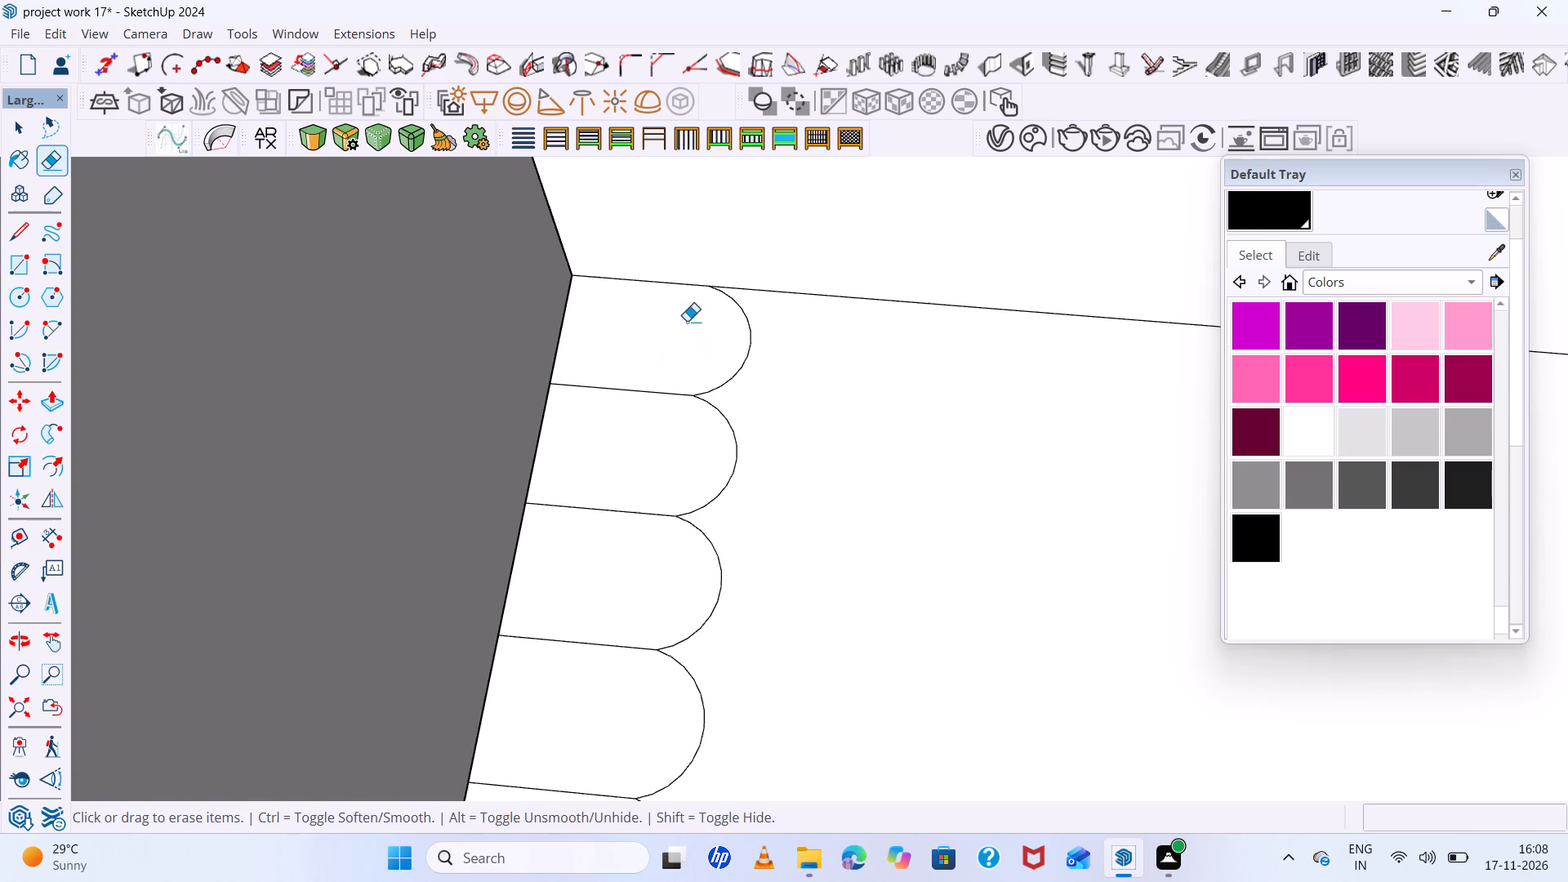
scroll(674, 302, down, 6)
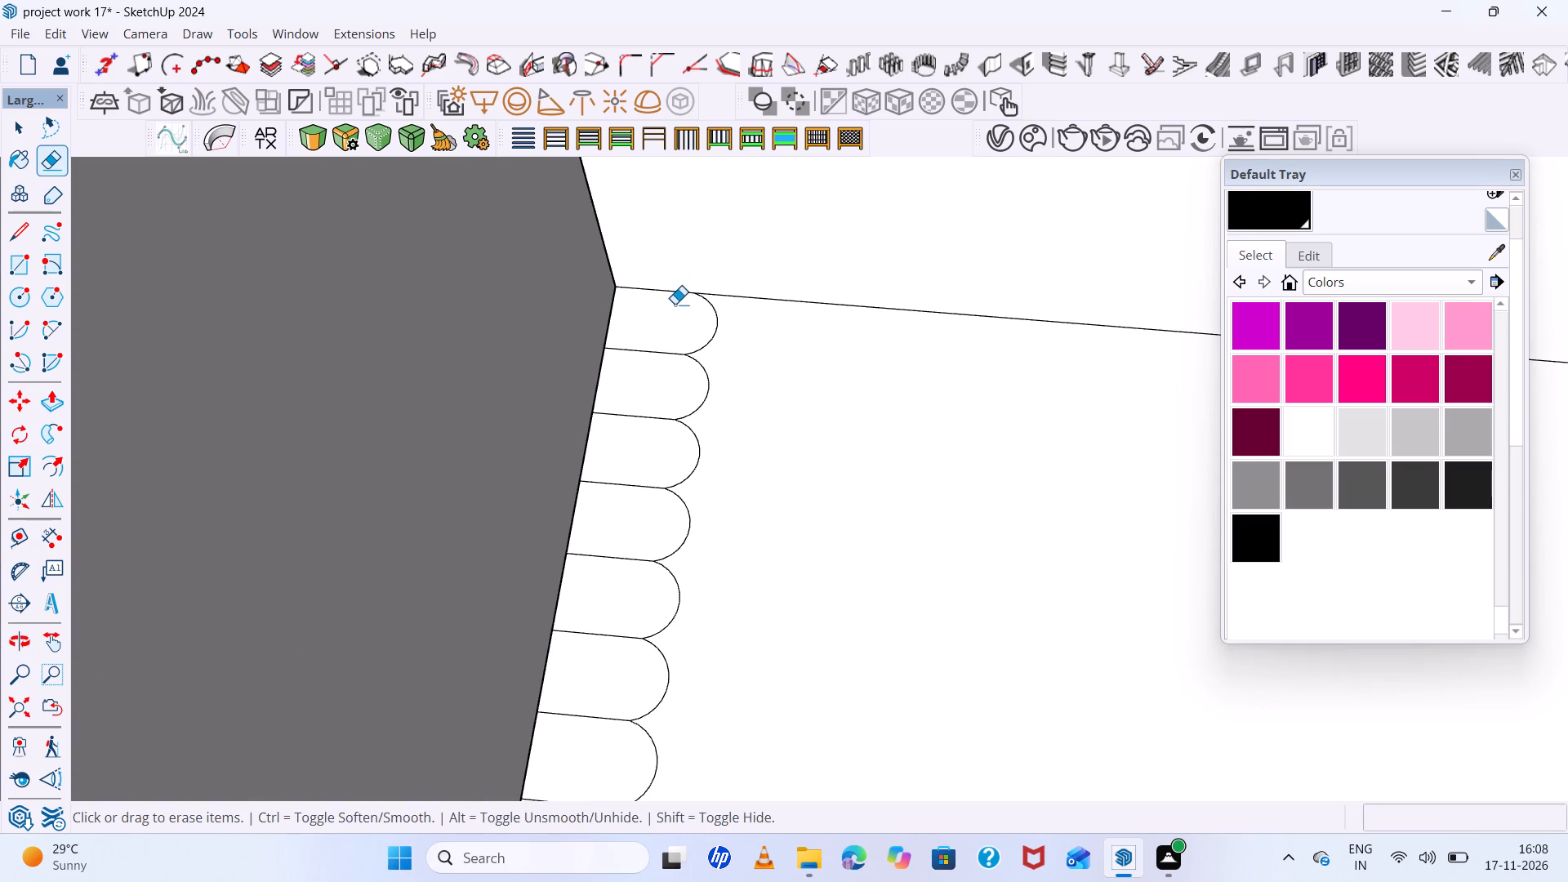
scroll(774, 338, down, 6)
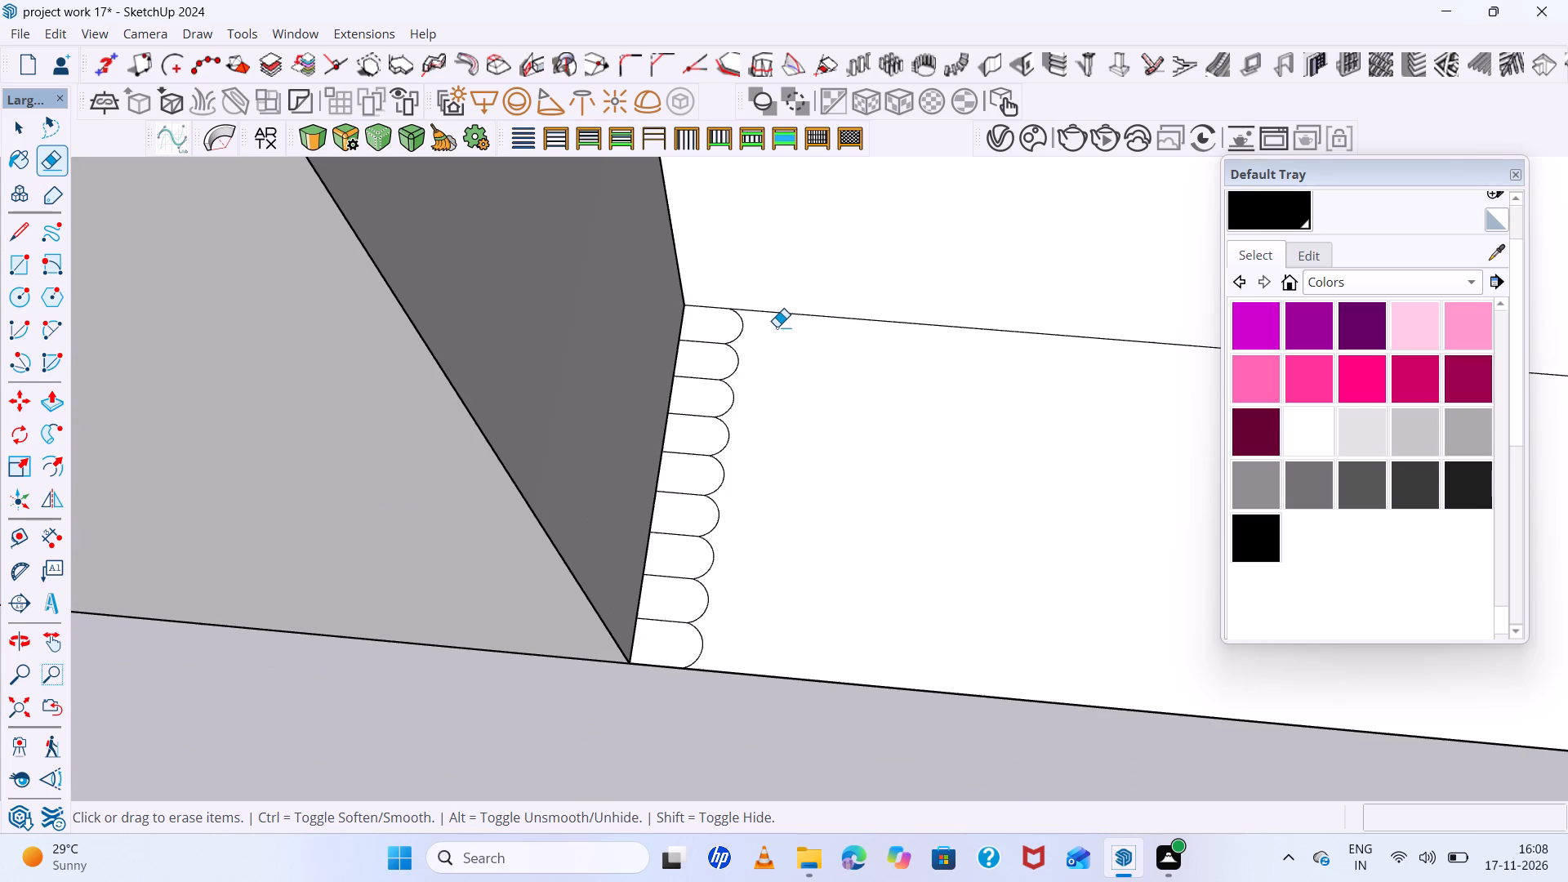
key(l)
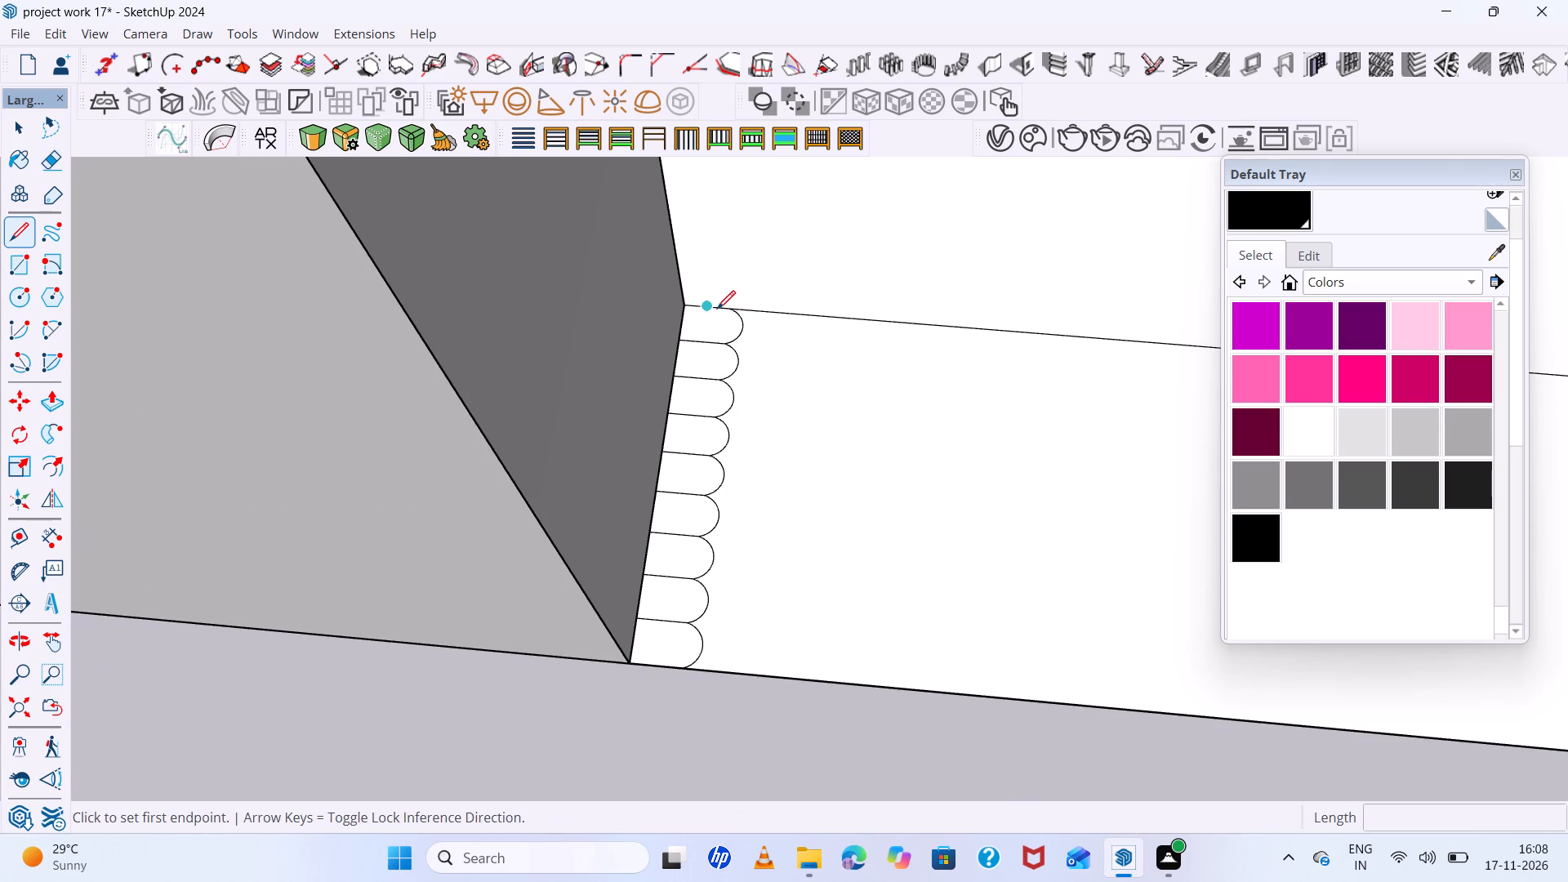
scroll(717, 309, up, 2)
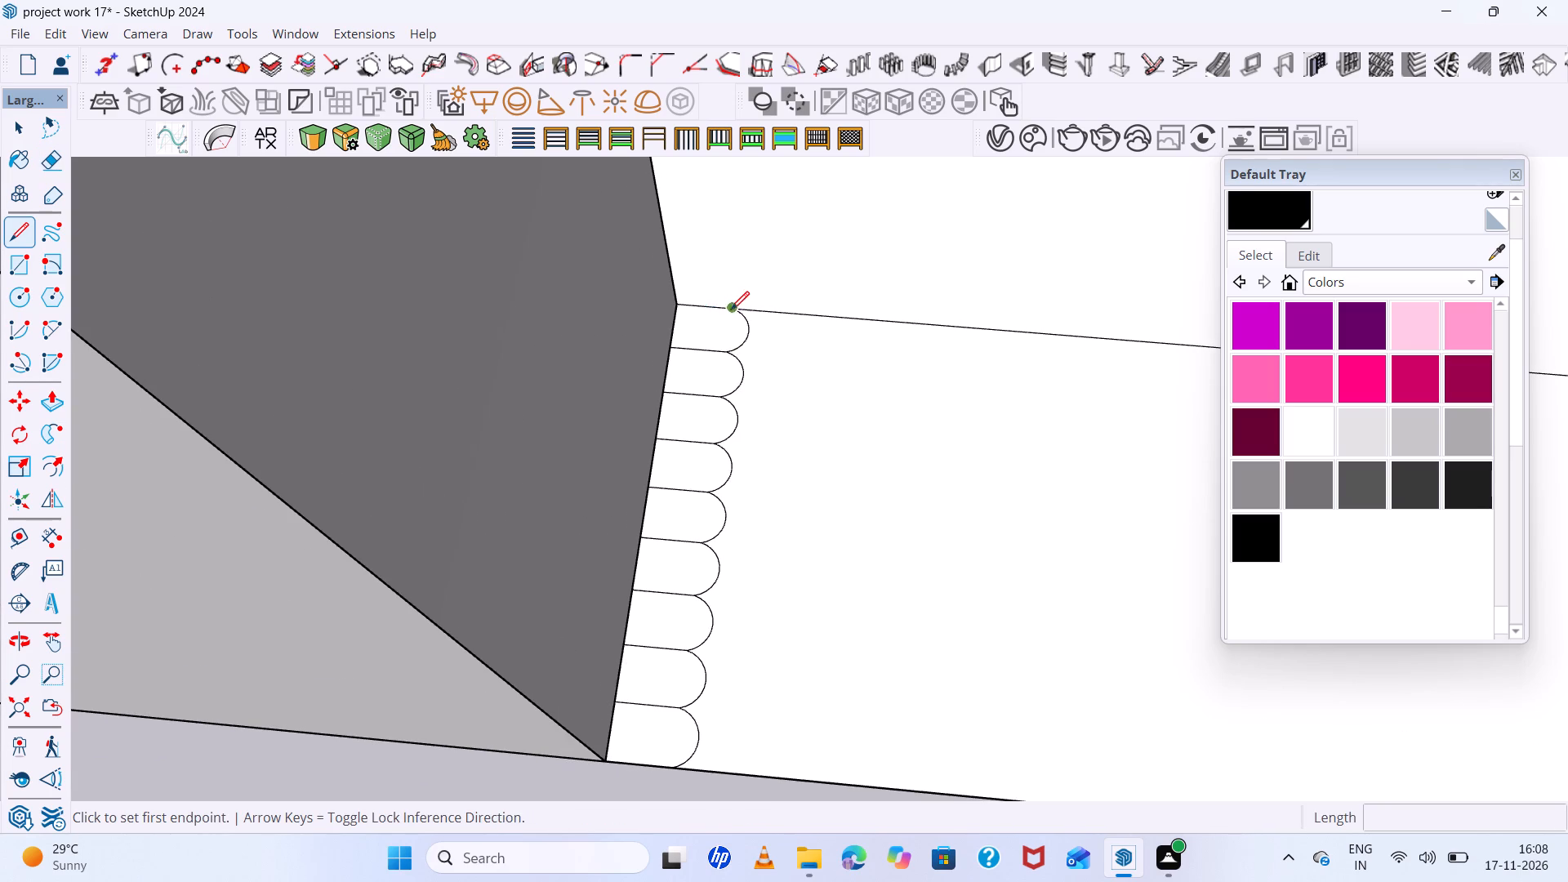
scroll(724, 311, up, 6)
click(707, 303)
scroll(782, 311, down, 5)
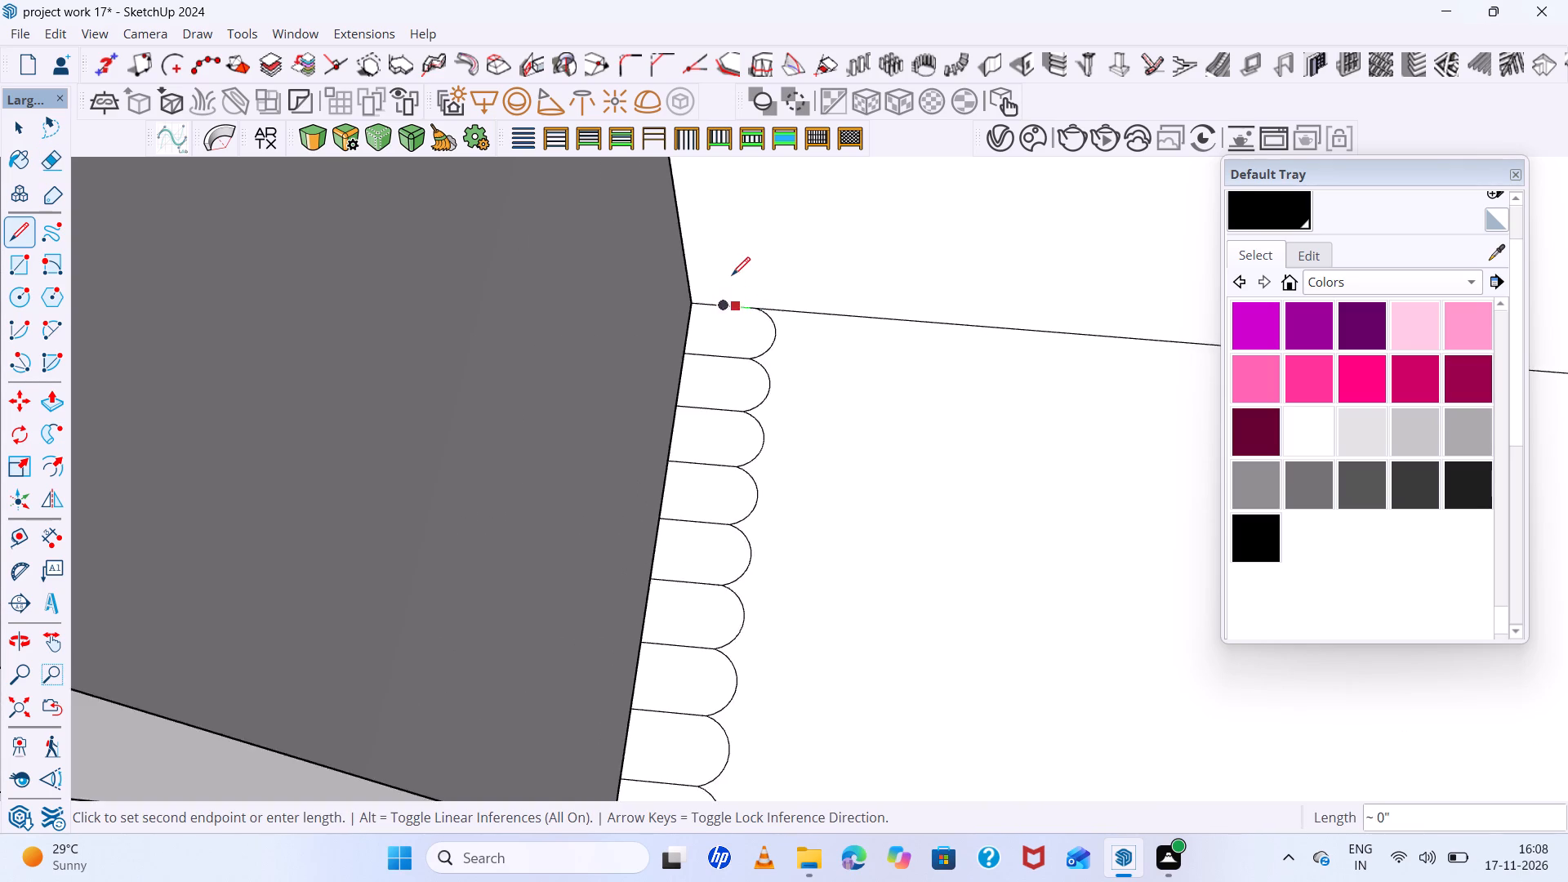
scroll(732, 275, down, 12)
scroll(710, 463, up, 6)
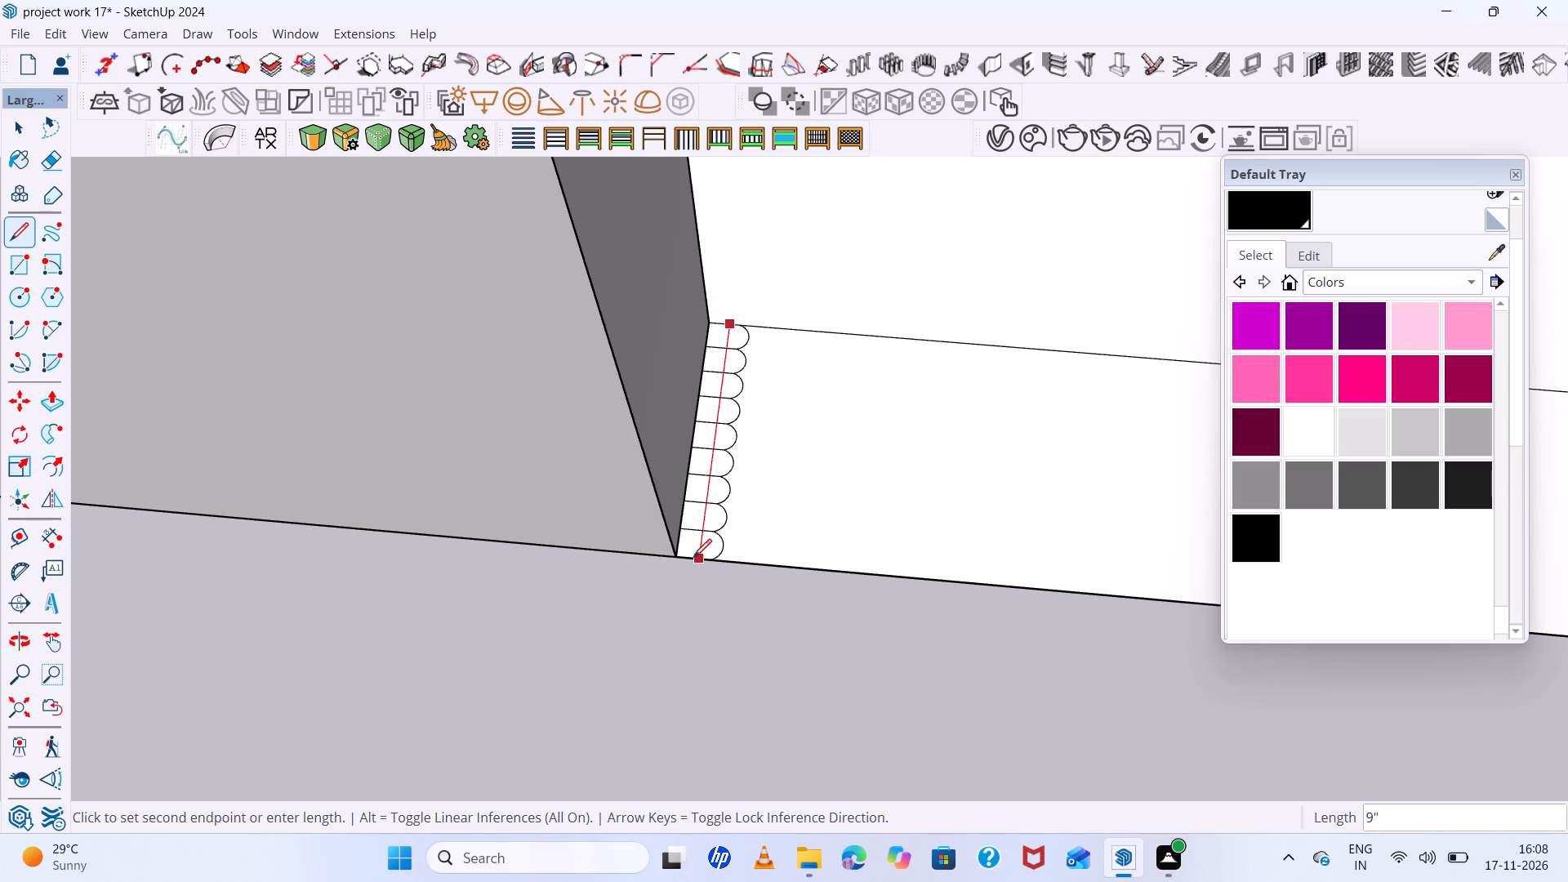
click(694, 561)
key(space)
Erase all the division lines between the new lengthwise line and the jamb.
scroll(720, 465, up, 6)
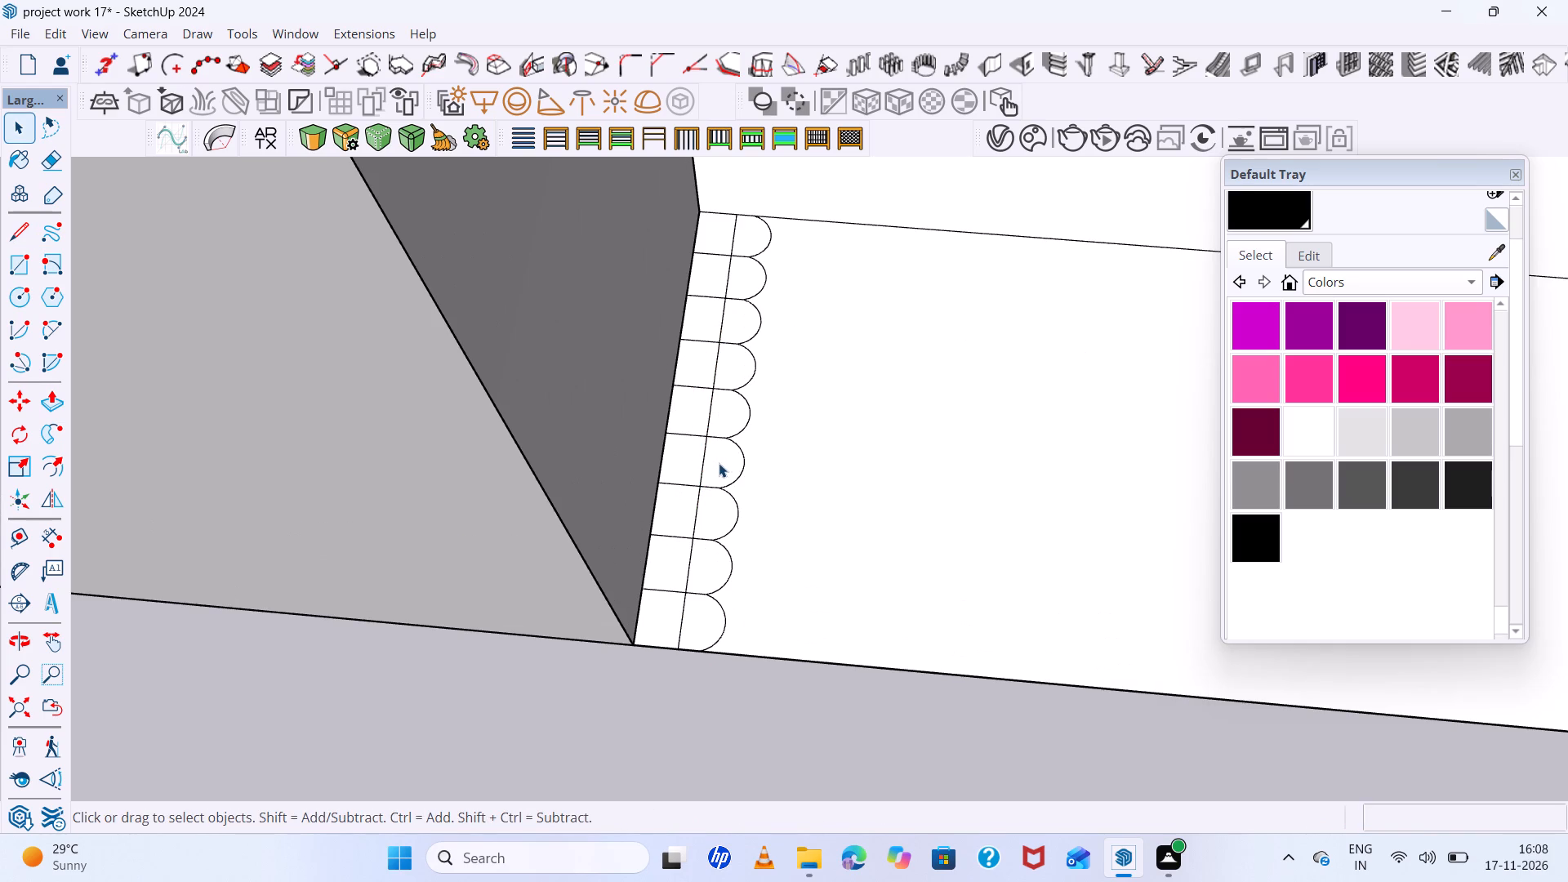
key(e)
drag(679, 533, 661, 585)
click(657, 586)
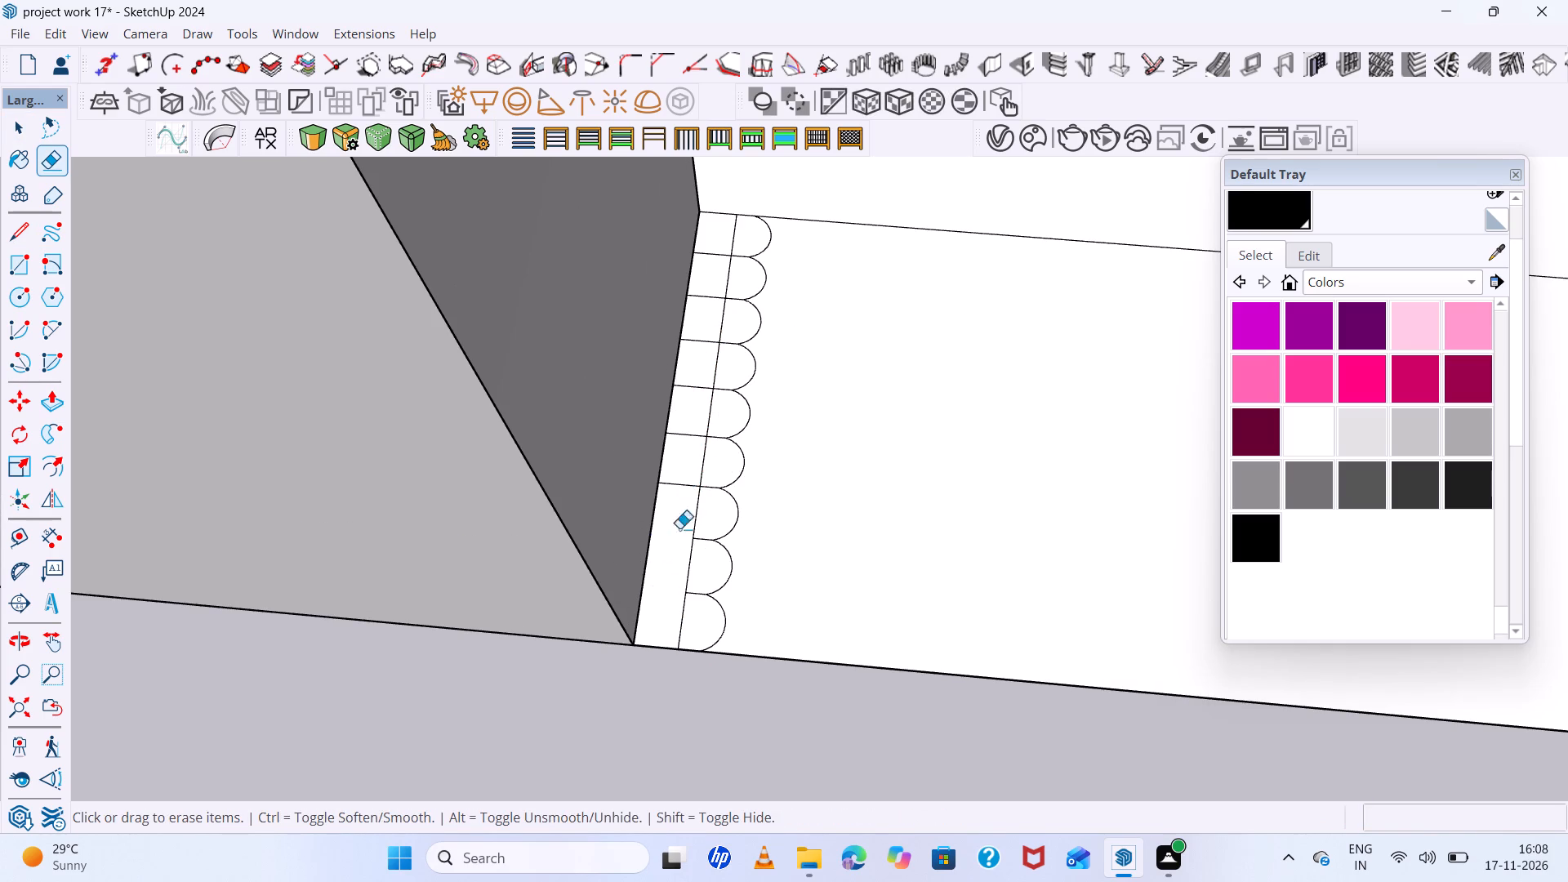
drag(709, 240, 681, 494)
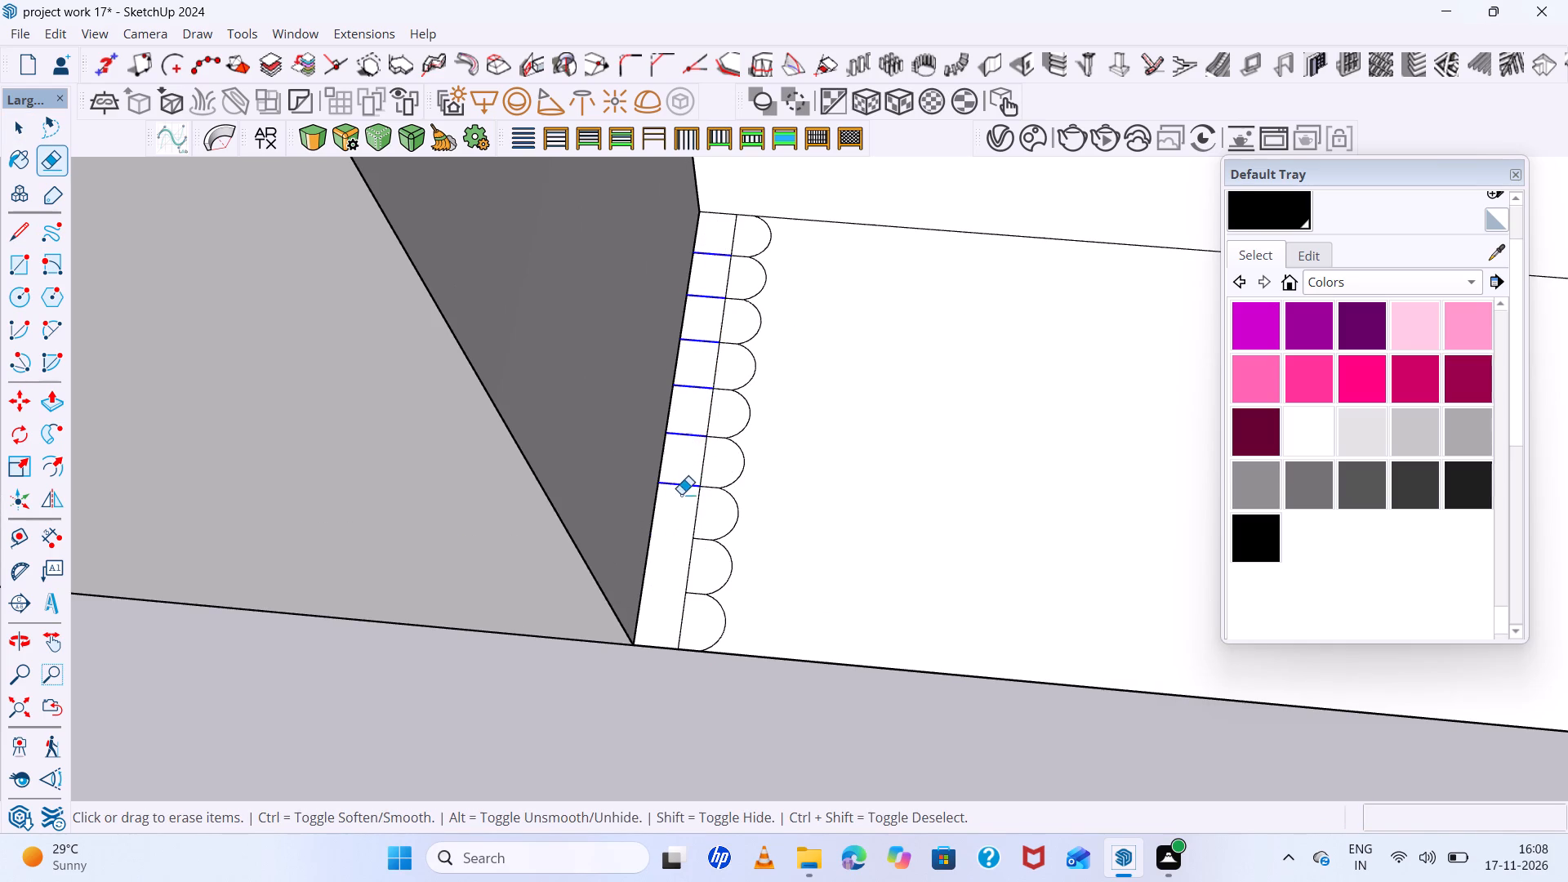
drag(681, 494, 681, 495)
Erase the leftover division stubs between the lengthwise line and the arcs, leaving one continuous scalloped profile.
scroll(757, 256, up, 4)
drag(744, 243, 726, 264)
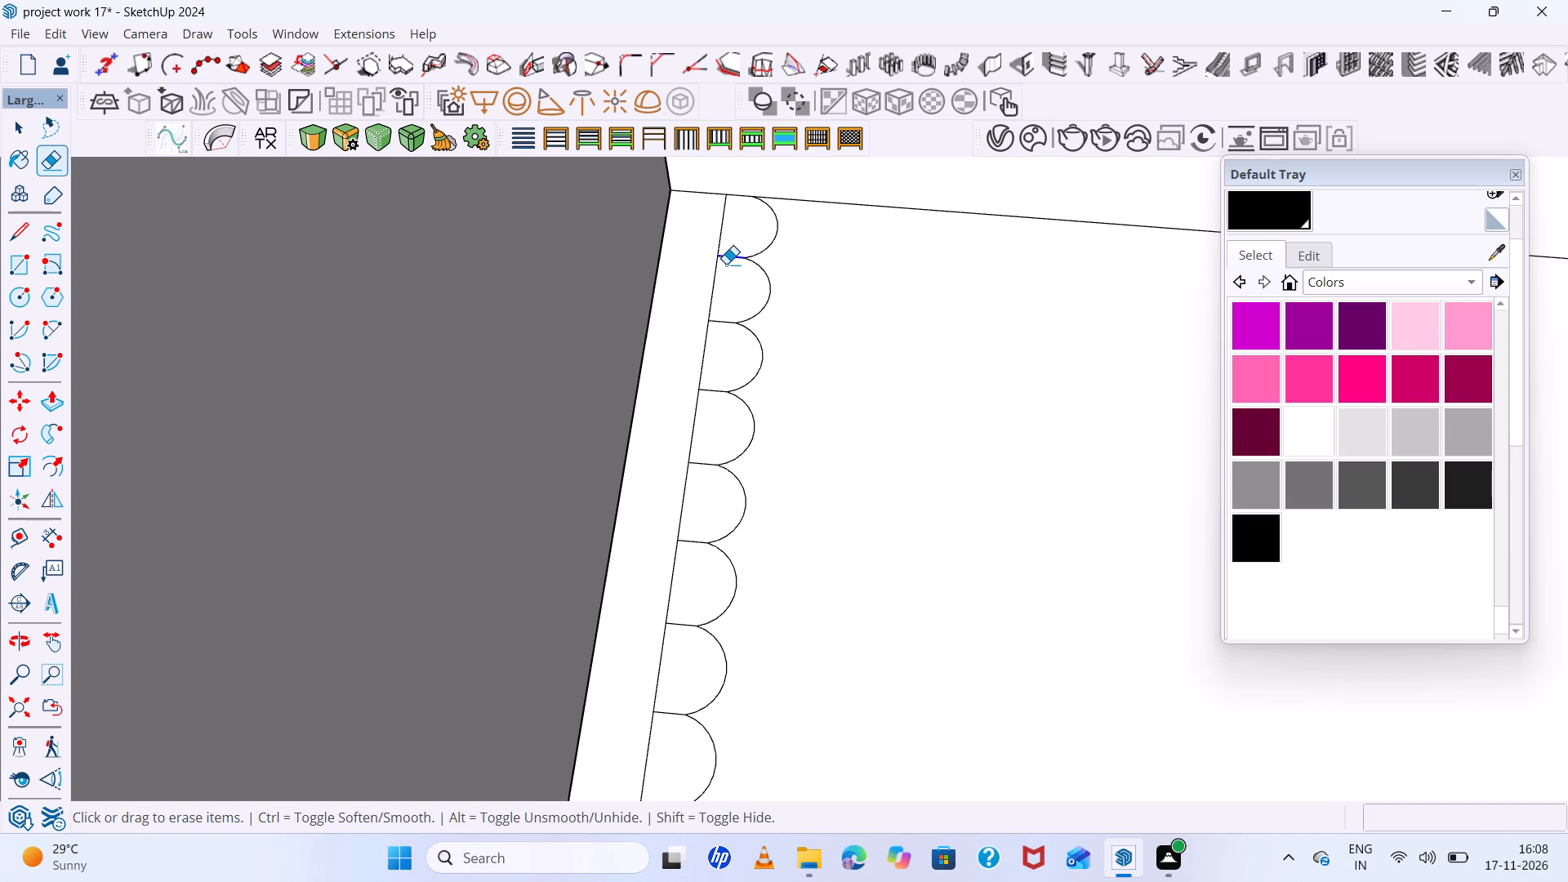
drag(726, 264, 723, 269)
drag(728, 304, 719, 341)
drag(715, 377, 712, 401)
drag(709, 421, 699, 475)
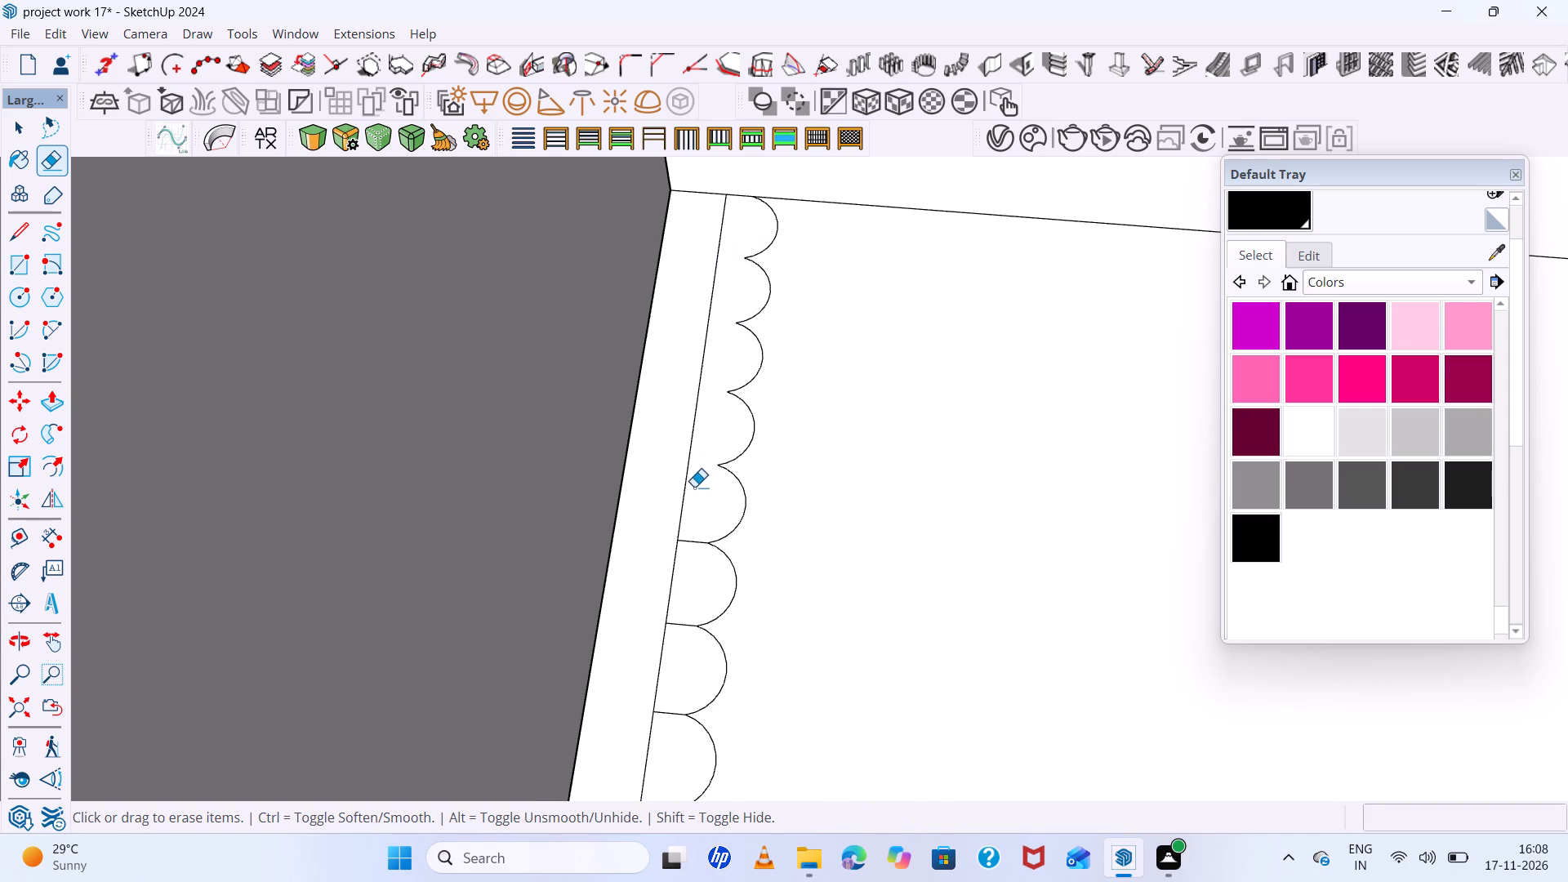
drag(694, 492, 685, 549)
scroll(696, 418, down, 6)
scroll(705, 493, up, 6)
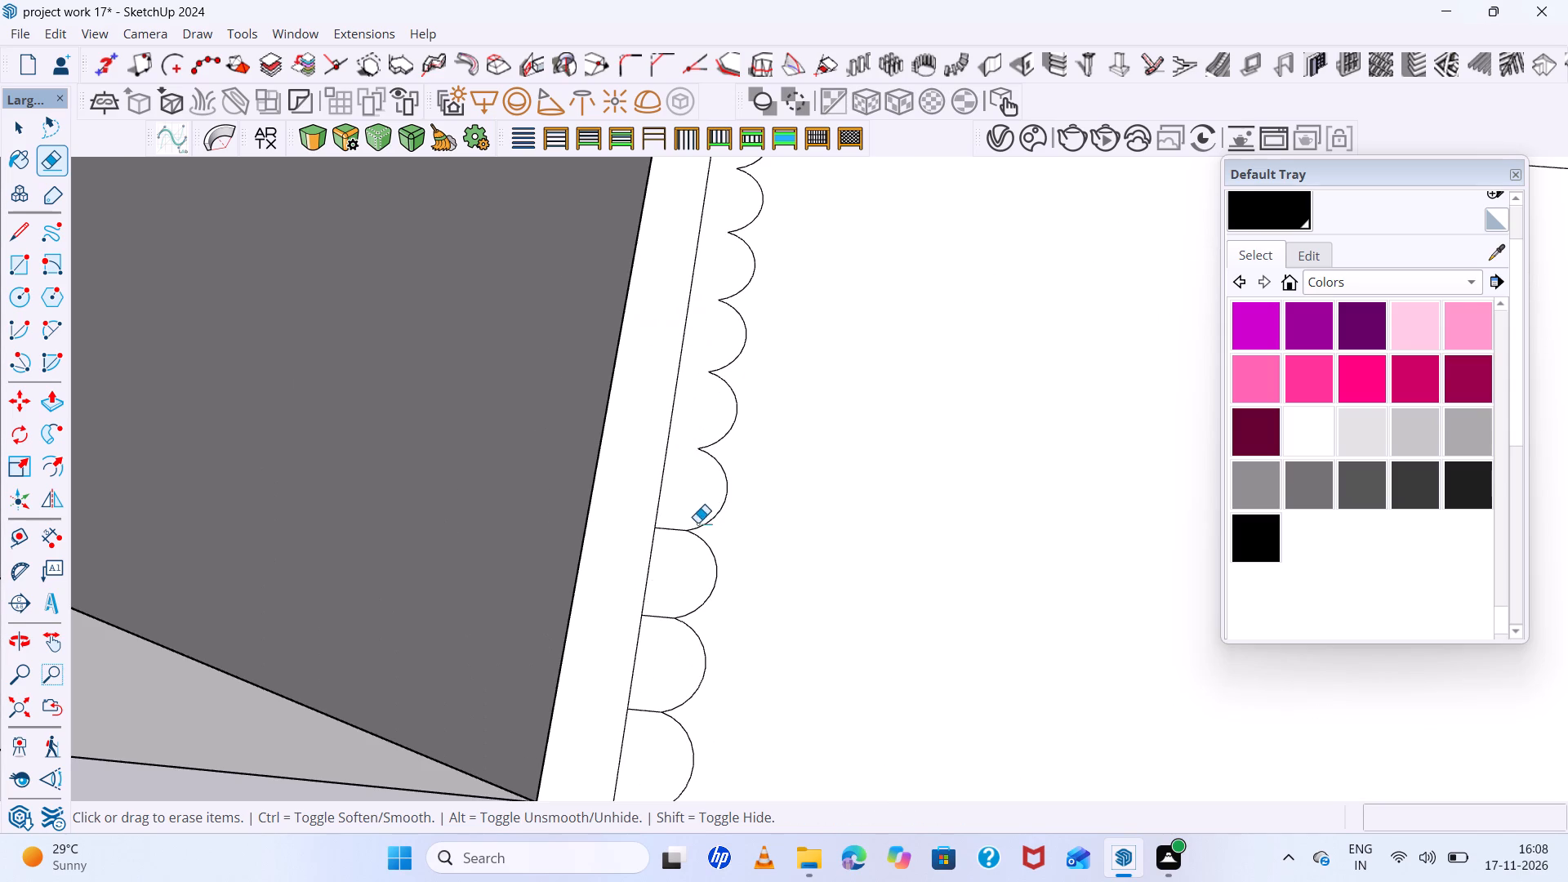
drag(684, 536, 681, 546)
drag(678, 519, 675, 546)
drag(666, 595, 669, 619)
drag(655, 713, 656, 724)
Move the scalloped profile face with its edges about 1" so its back edge sits against the jamb's corner.
scroll(692, 648, down, 7)
scroll(753, 439, down, 4)
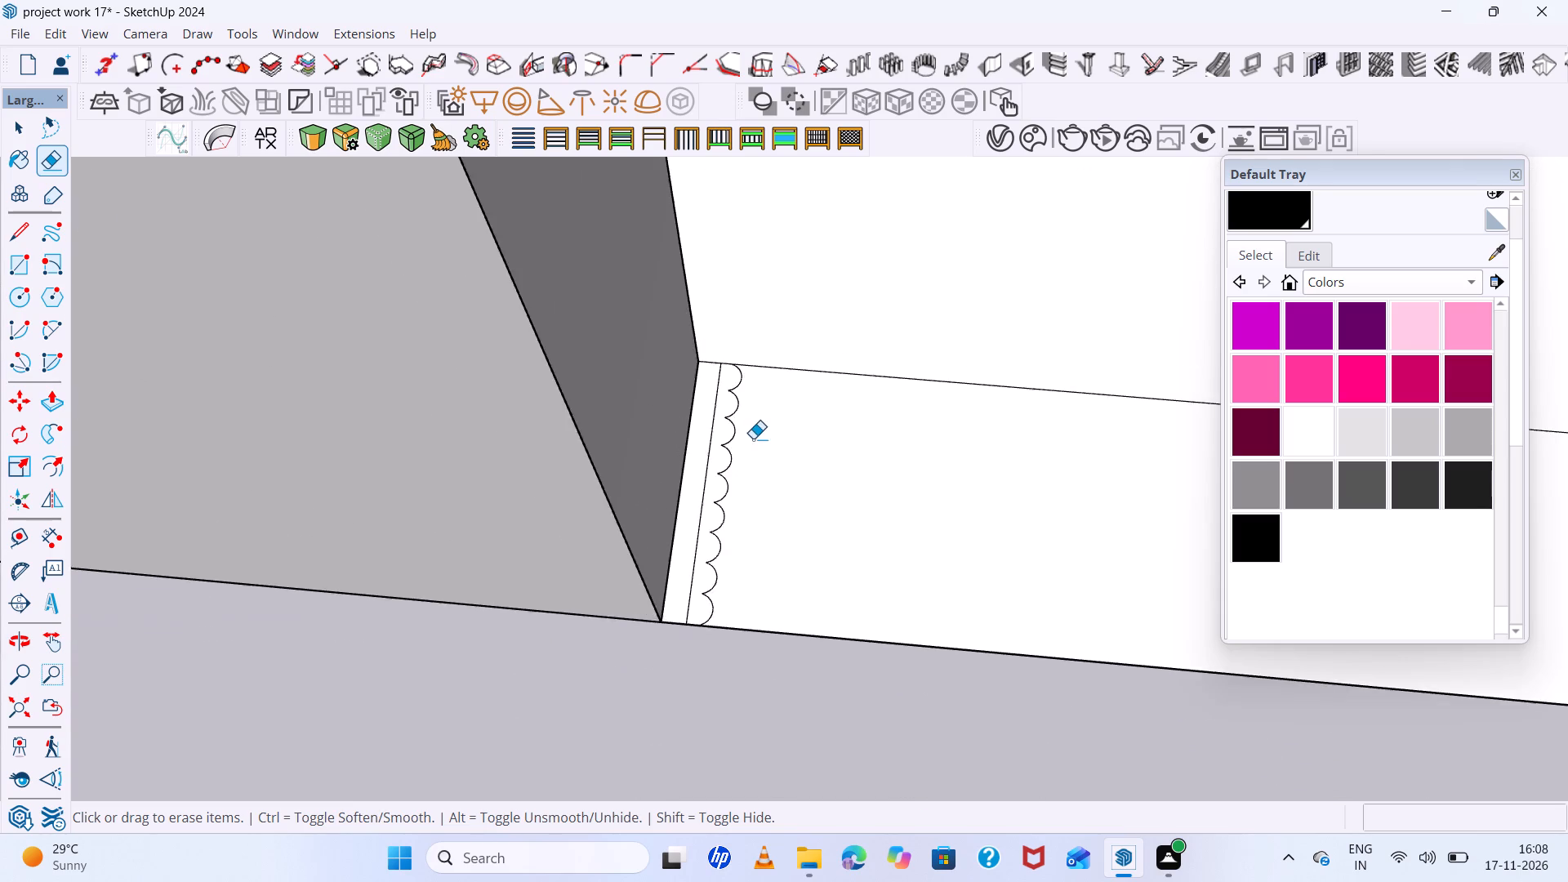
scroll(737, 473, up, 6)
key(space)
double_click(665, 673)
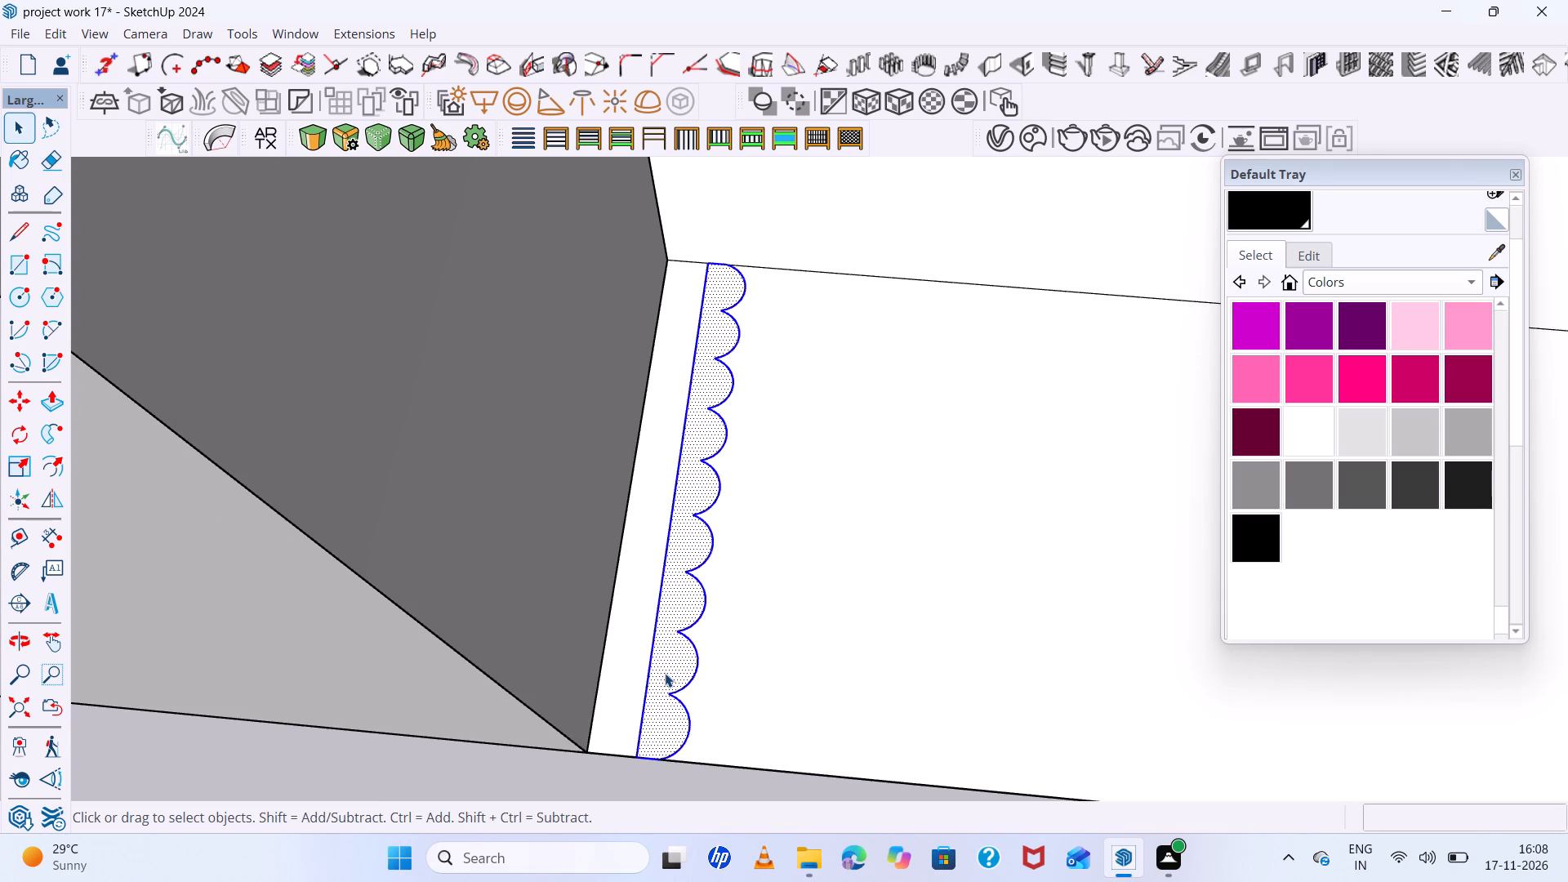
key(m)
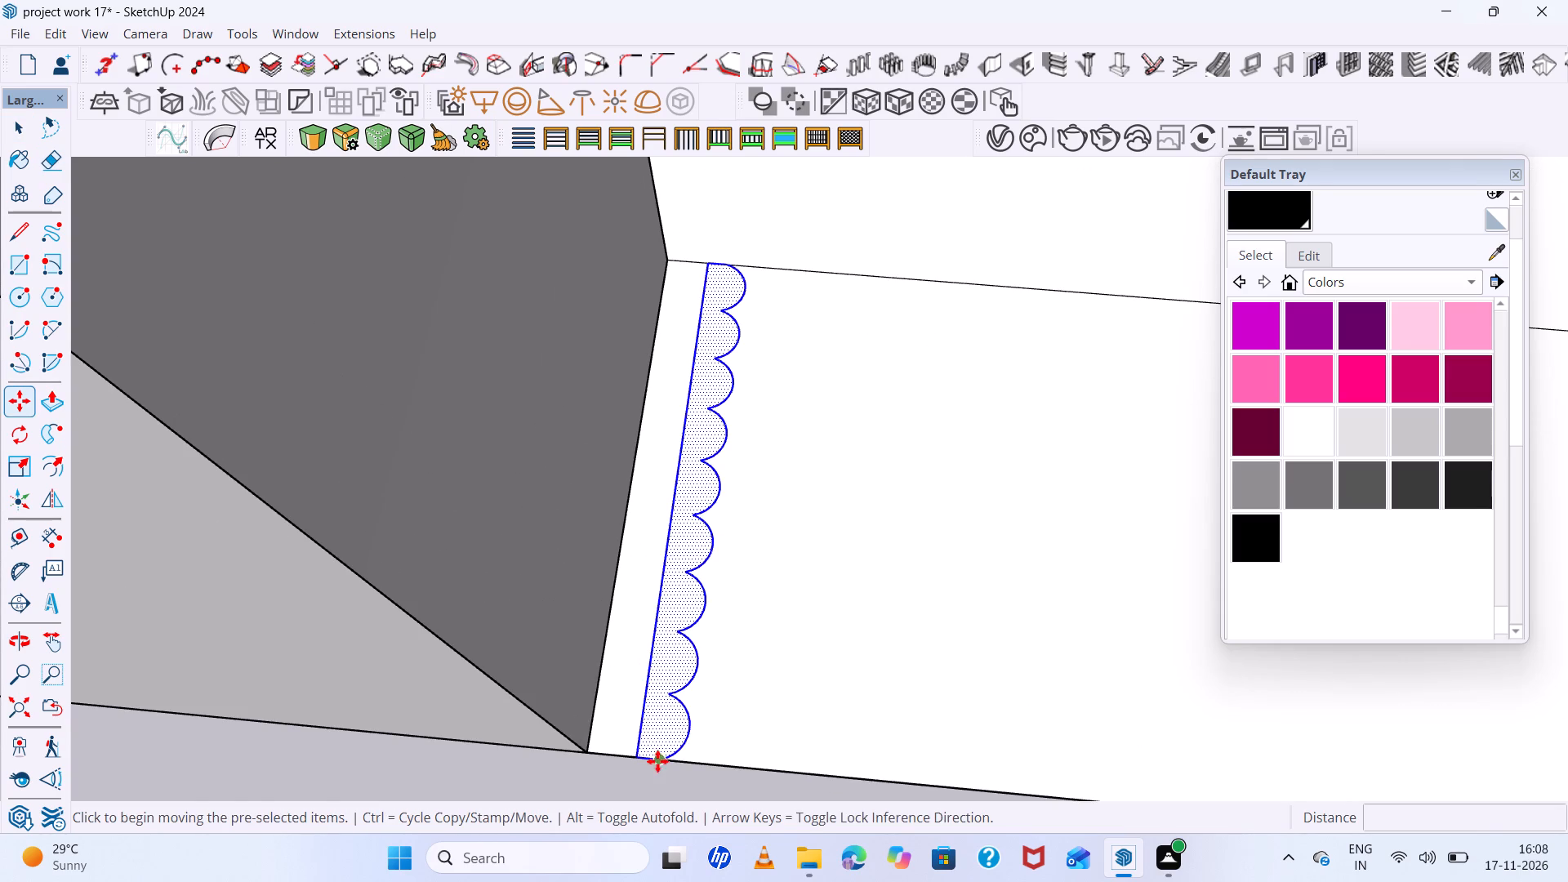
click(640, 757)
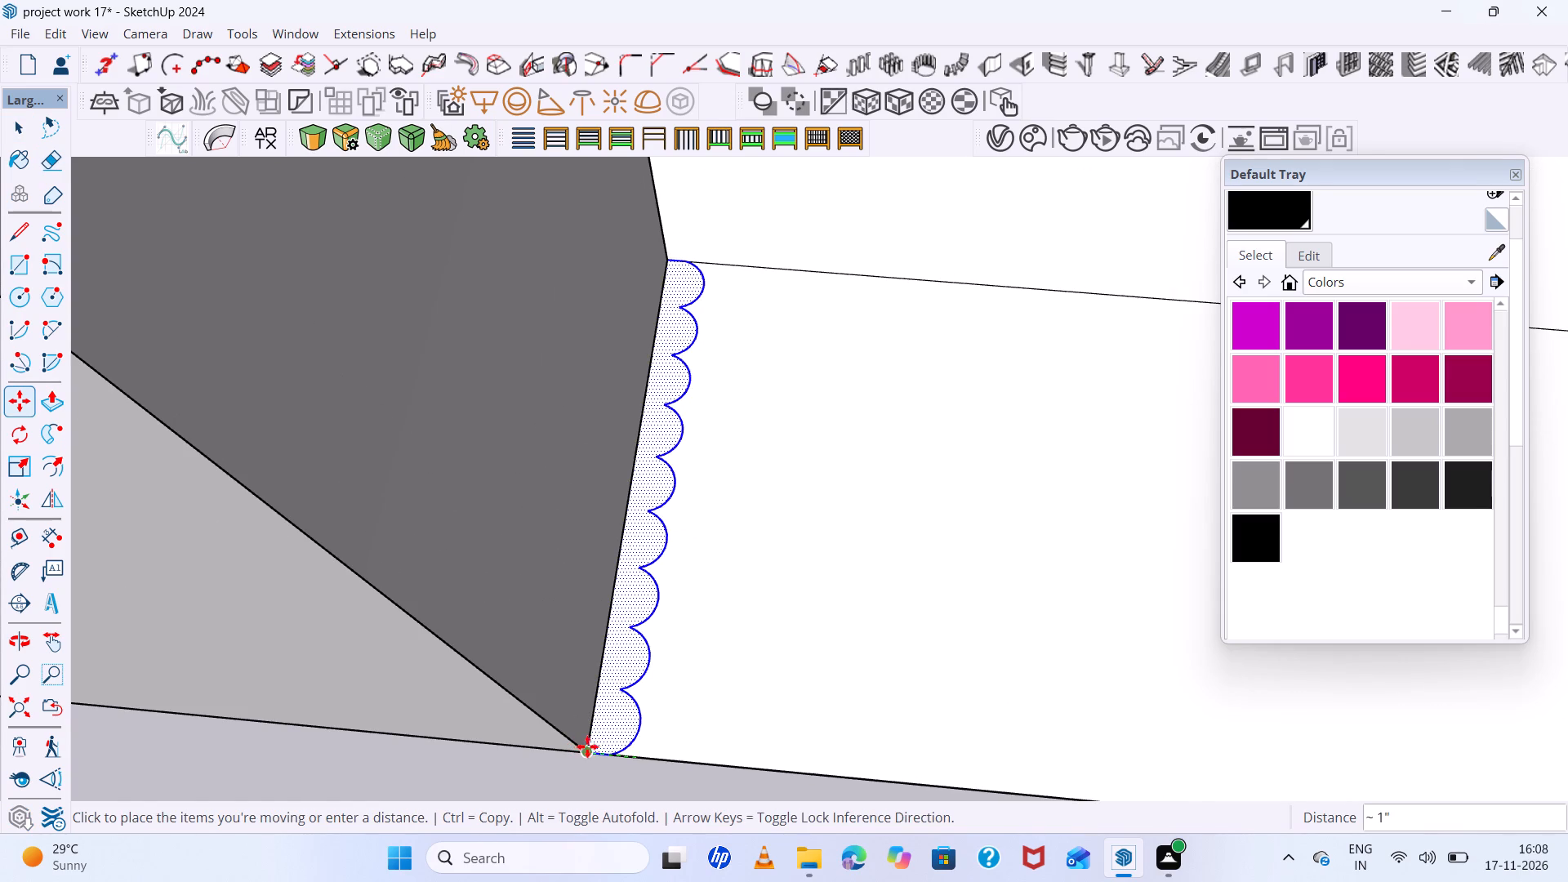
click(593, 749)
Extrude the scalloped profile with Follow Me along the jamb's outer edge to form the fluted moulding.
scroll(669, 654, down, 7)
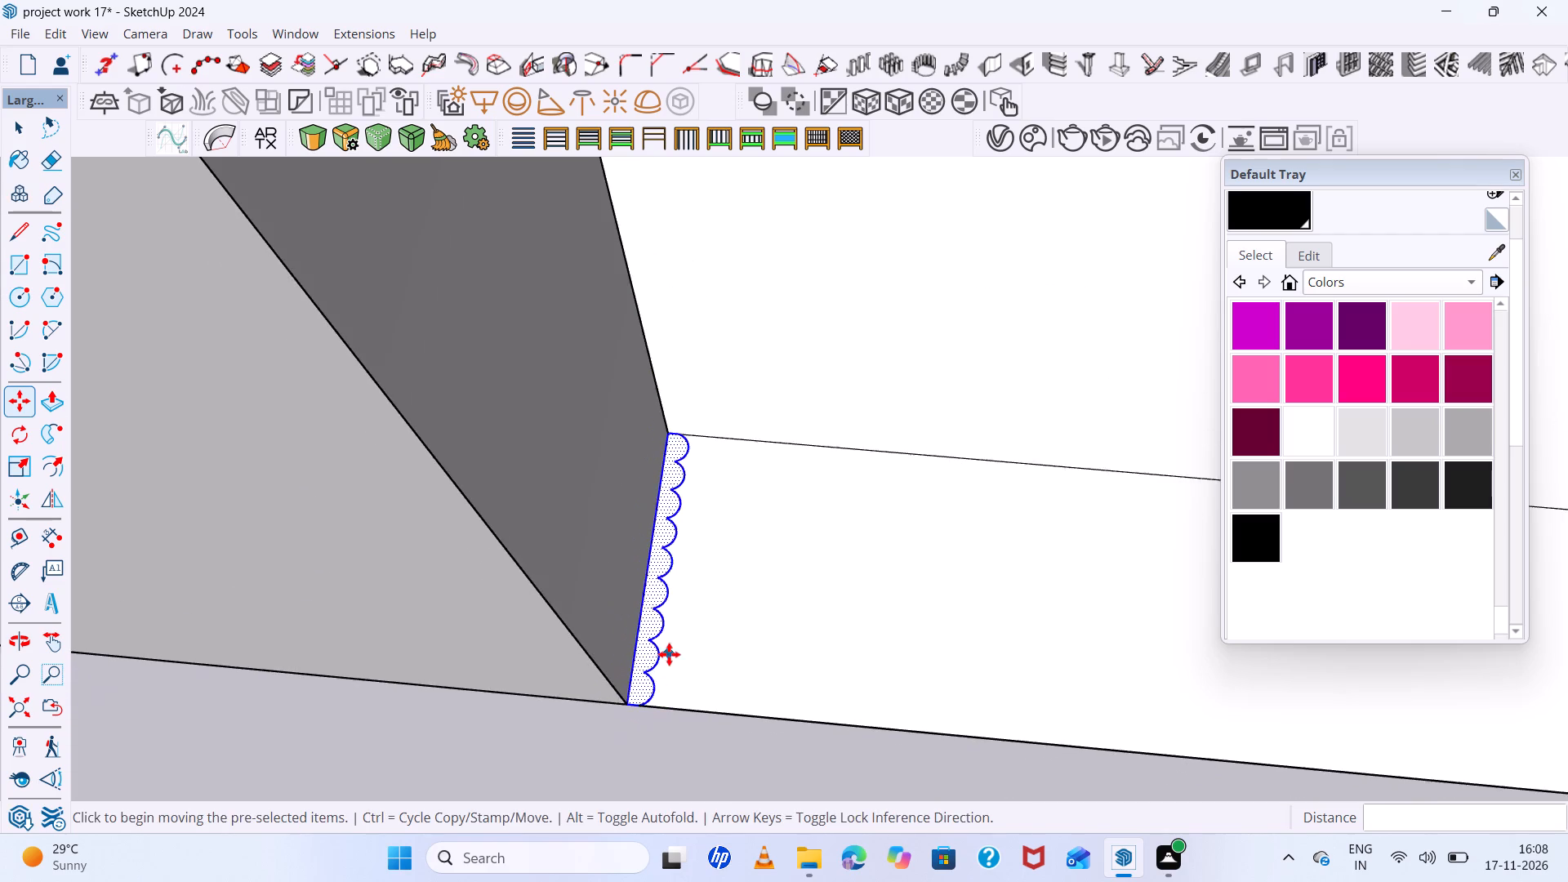
middle_drag(669, 654, 609, 643)
key(space)
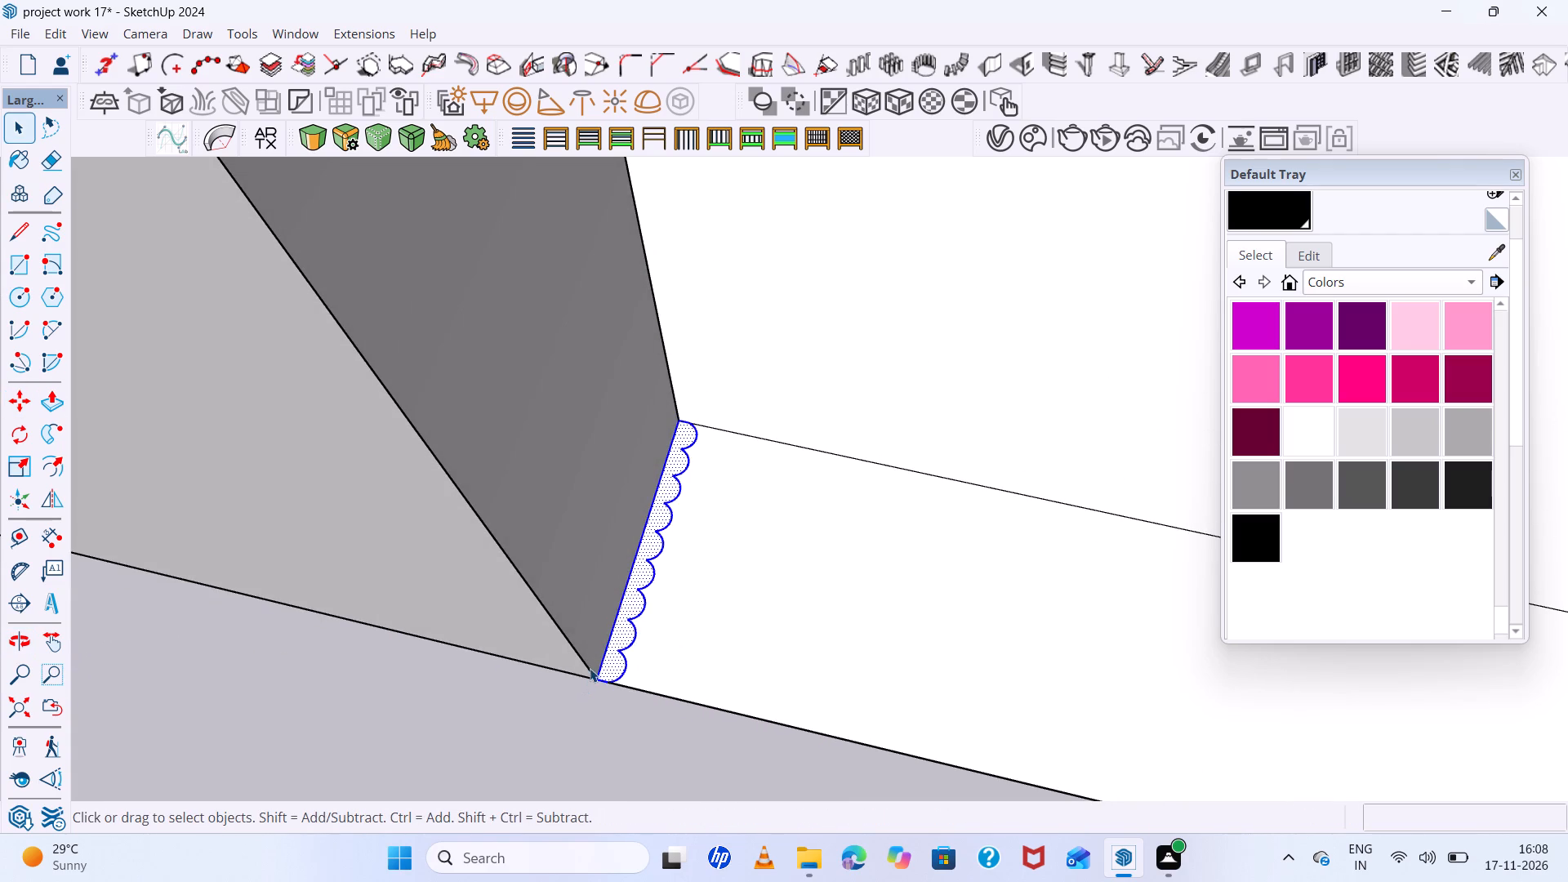
click(593, 667)
click(589, 670)
scroll(589, 667, down, 4)
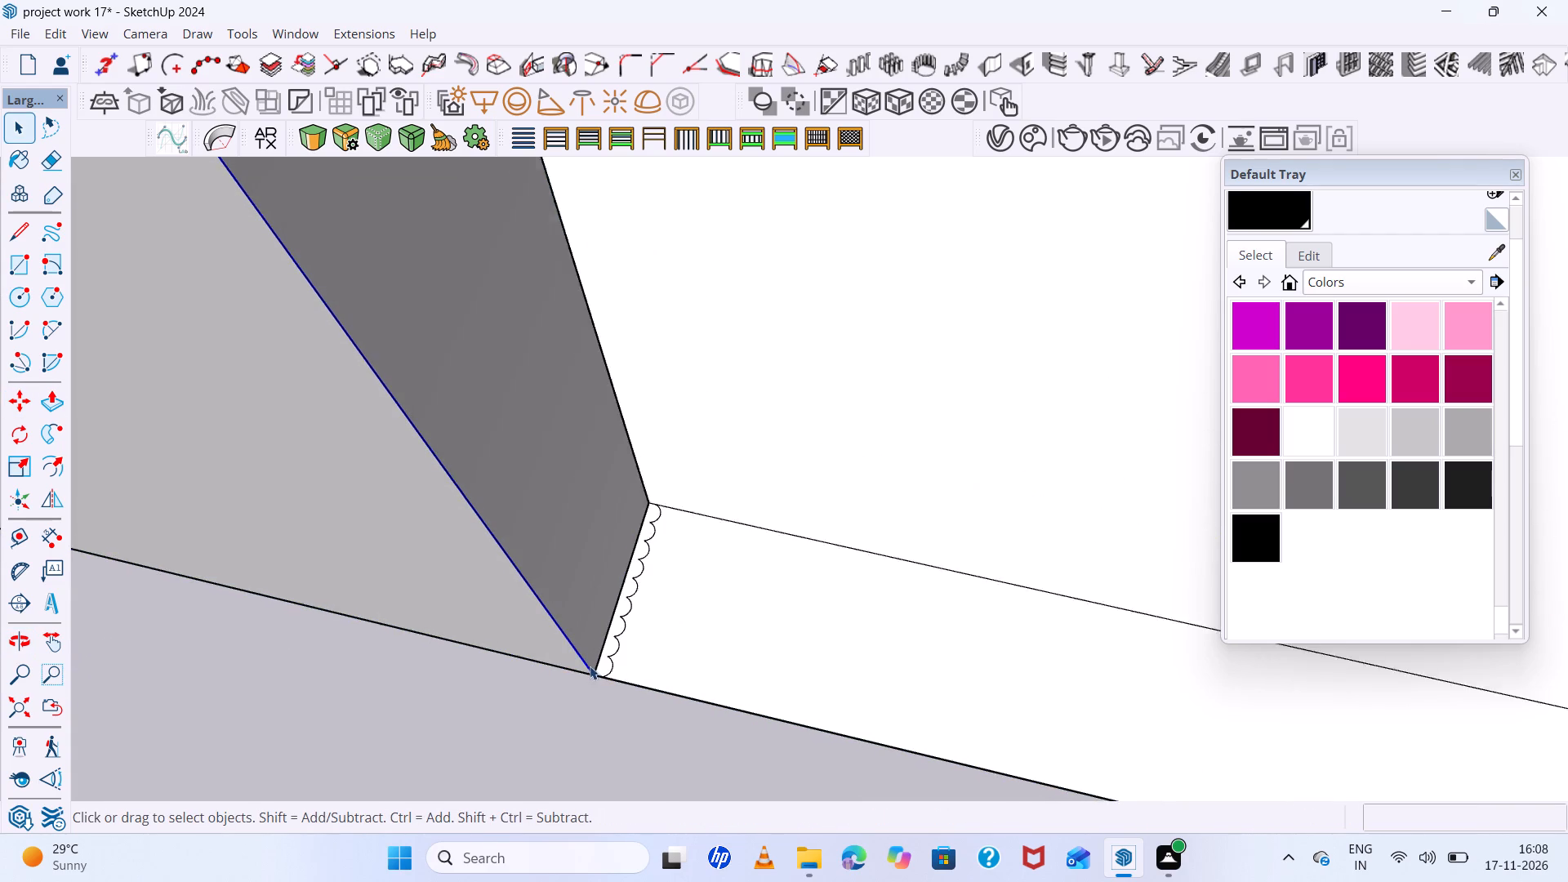
scroll(590, 666, down, 17)
scroll(606, 653, up, 6)
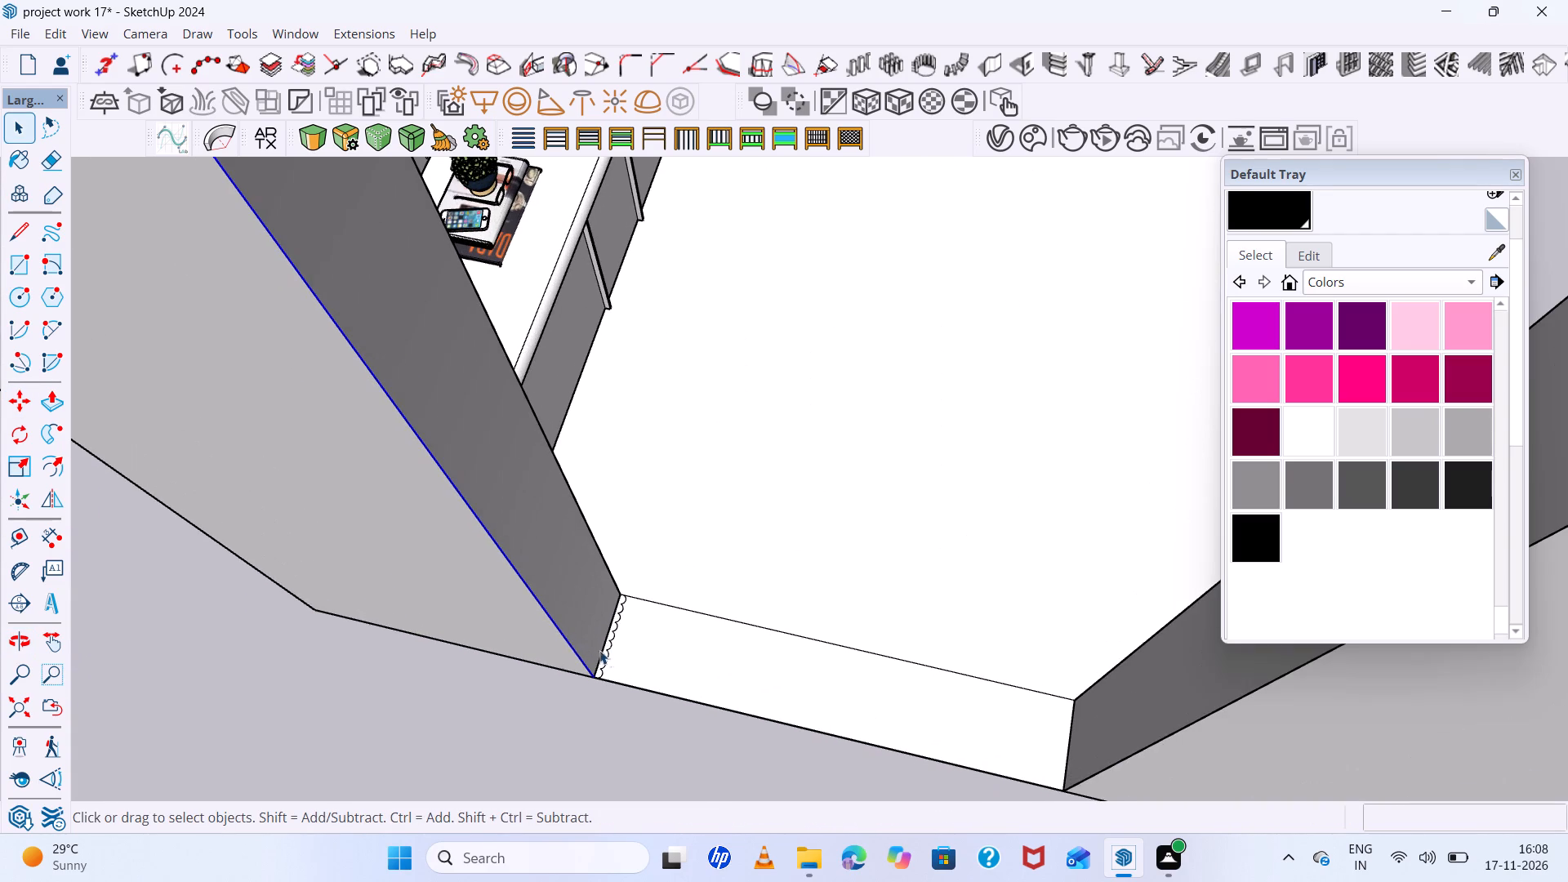
click(45, 435)
scroll(640, 608, up, 6)
click(572, 706)
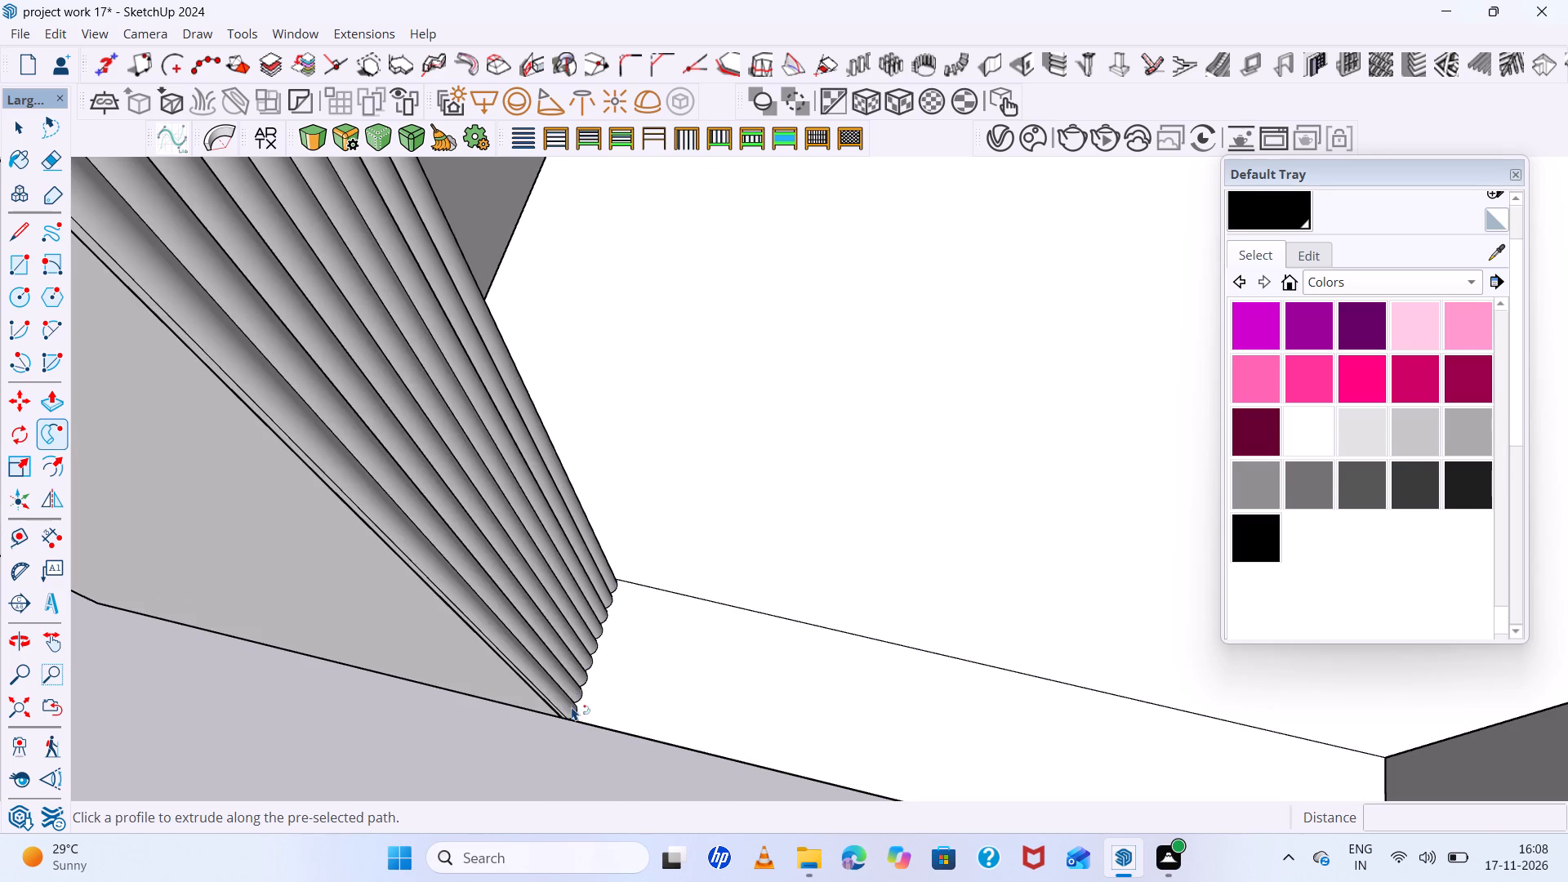
scroll(550, 677, down, 12)
middle_drag(553, 667, 404, 354)
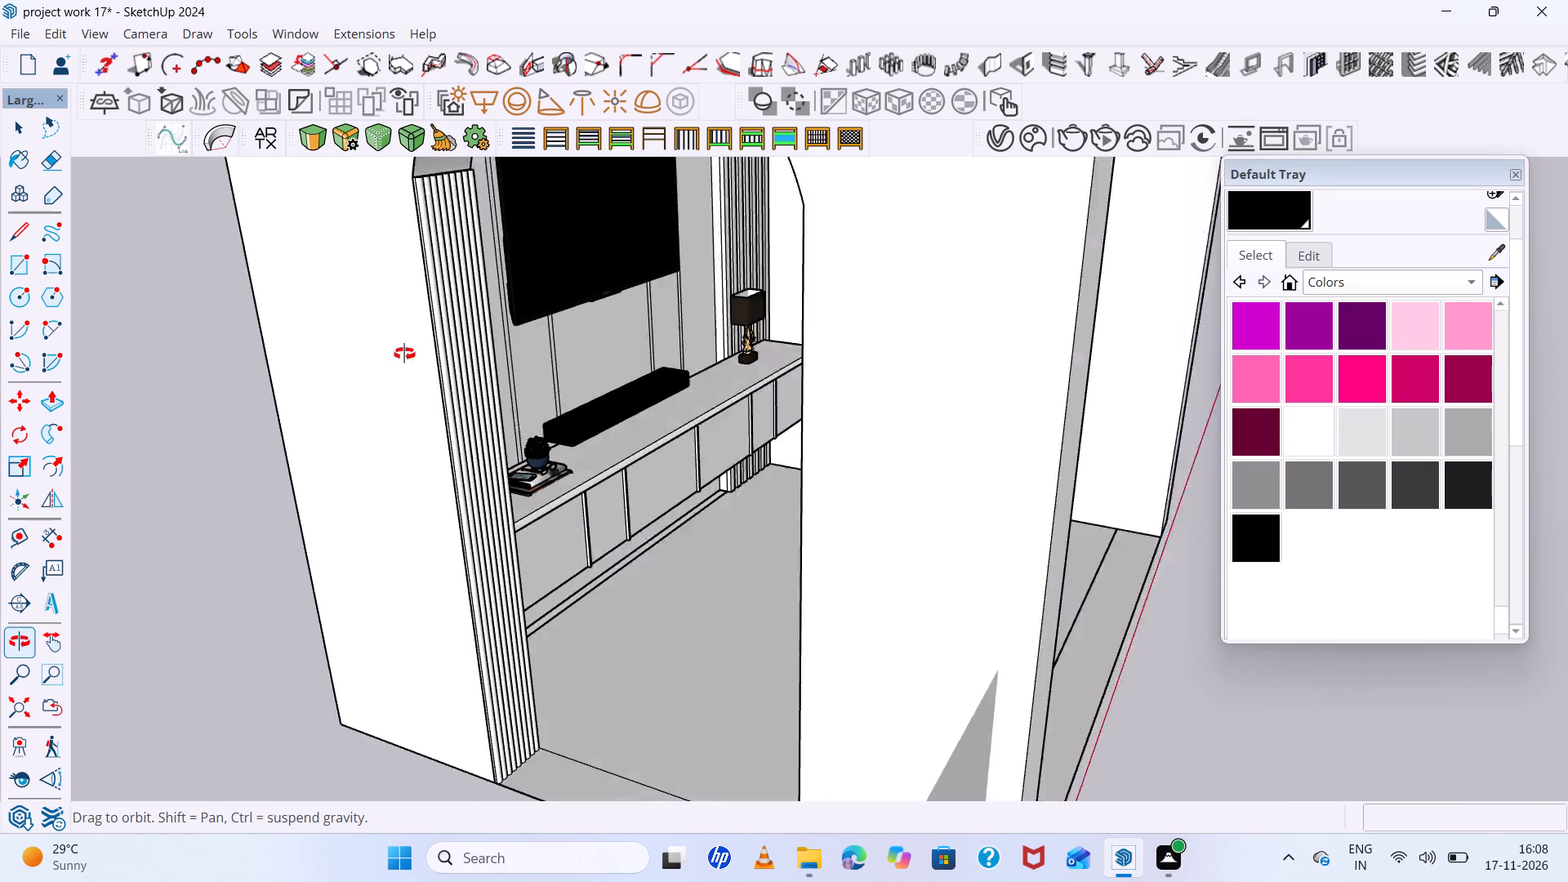
middle_drag(404, 354, 501, 330)
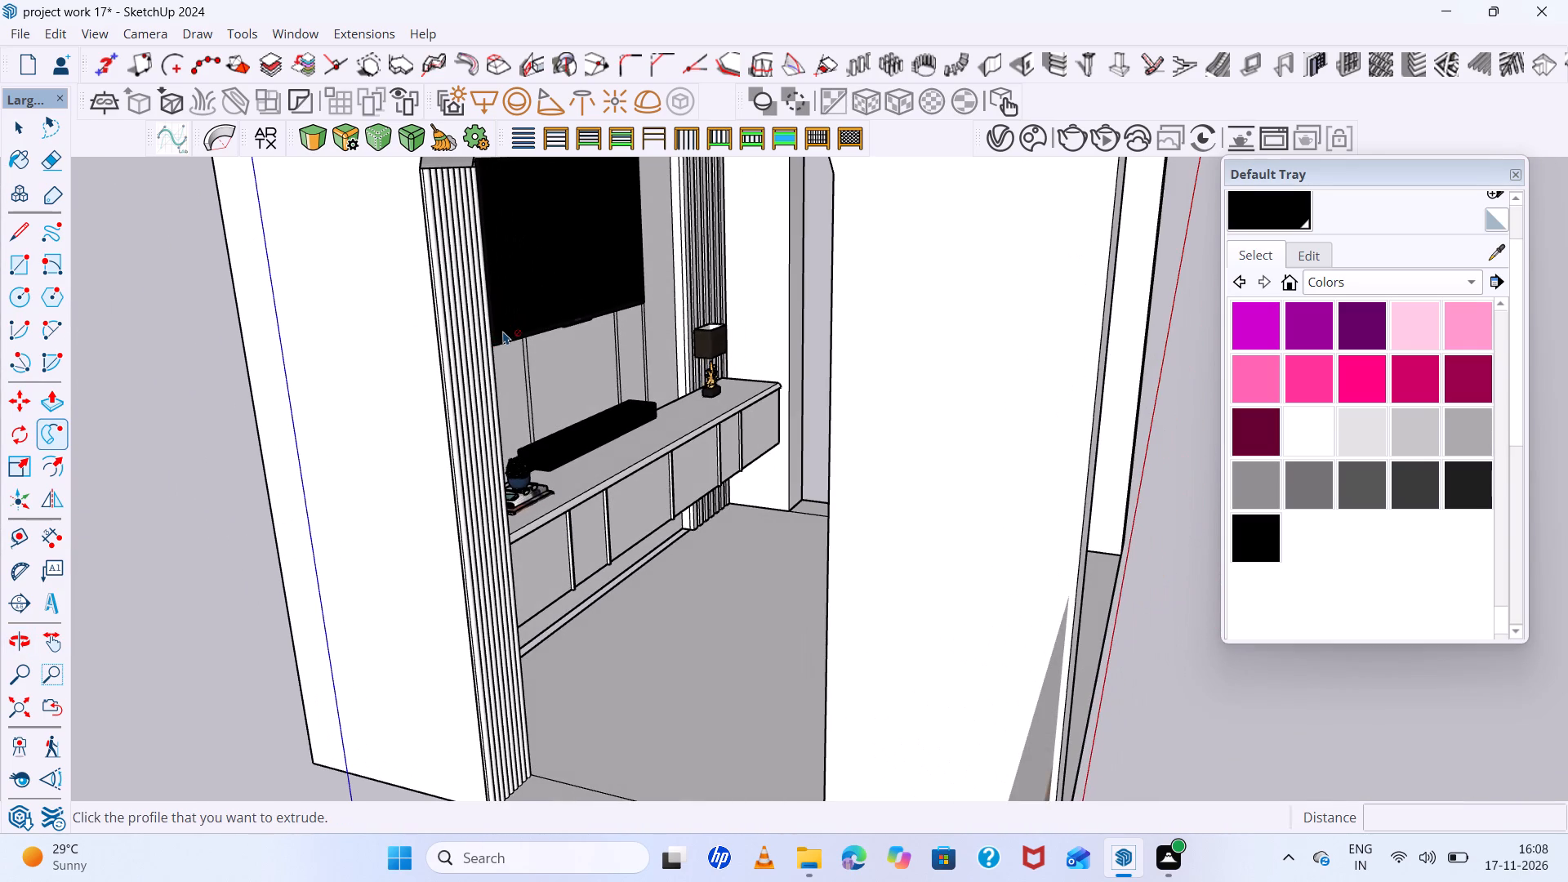
Examine the arched openings and their trim in the reference picture beside the room model.
scroll(504, 335, down, 13)
middle_drag(684, 465, 435, 455)
scroll(684, 465, up, 1)
scroll(534, 471, up, 5)
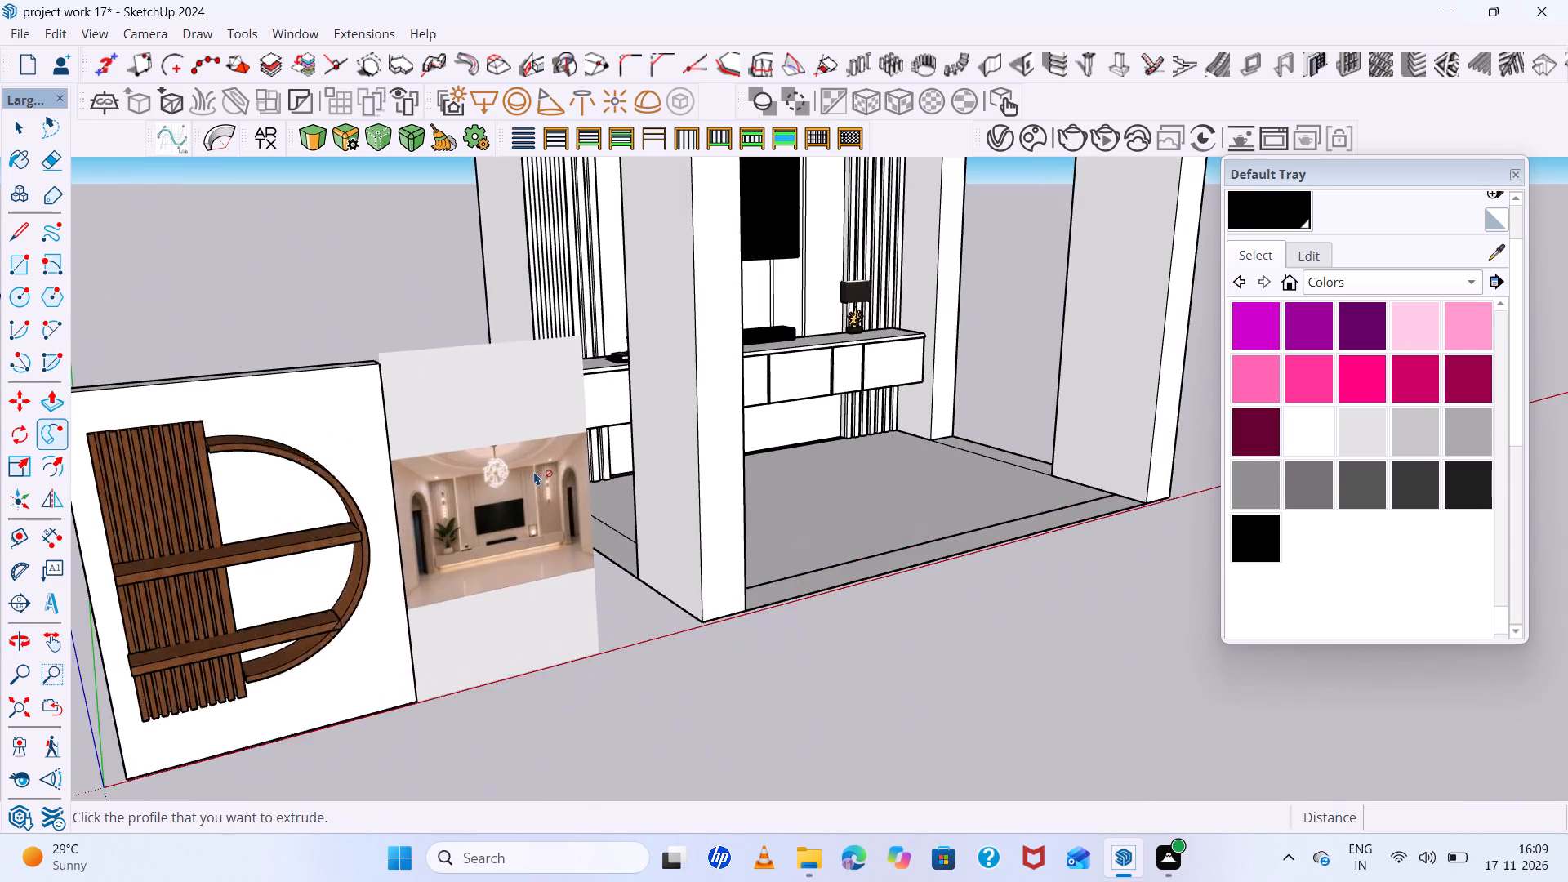
scroll(534, 471, up, 20)
scroll(534, 471, up, 14)
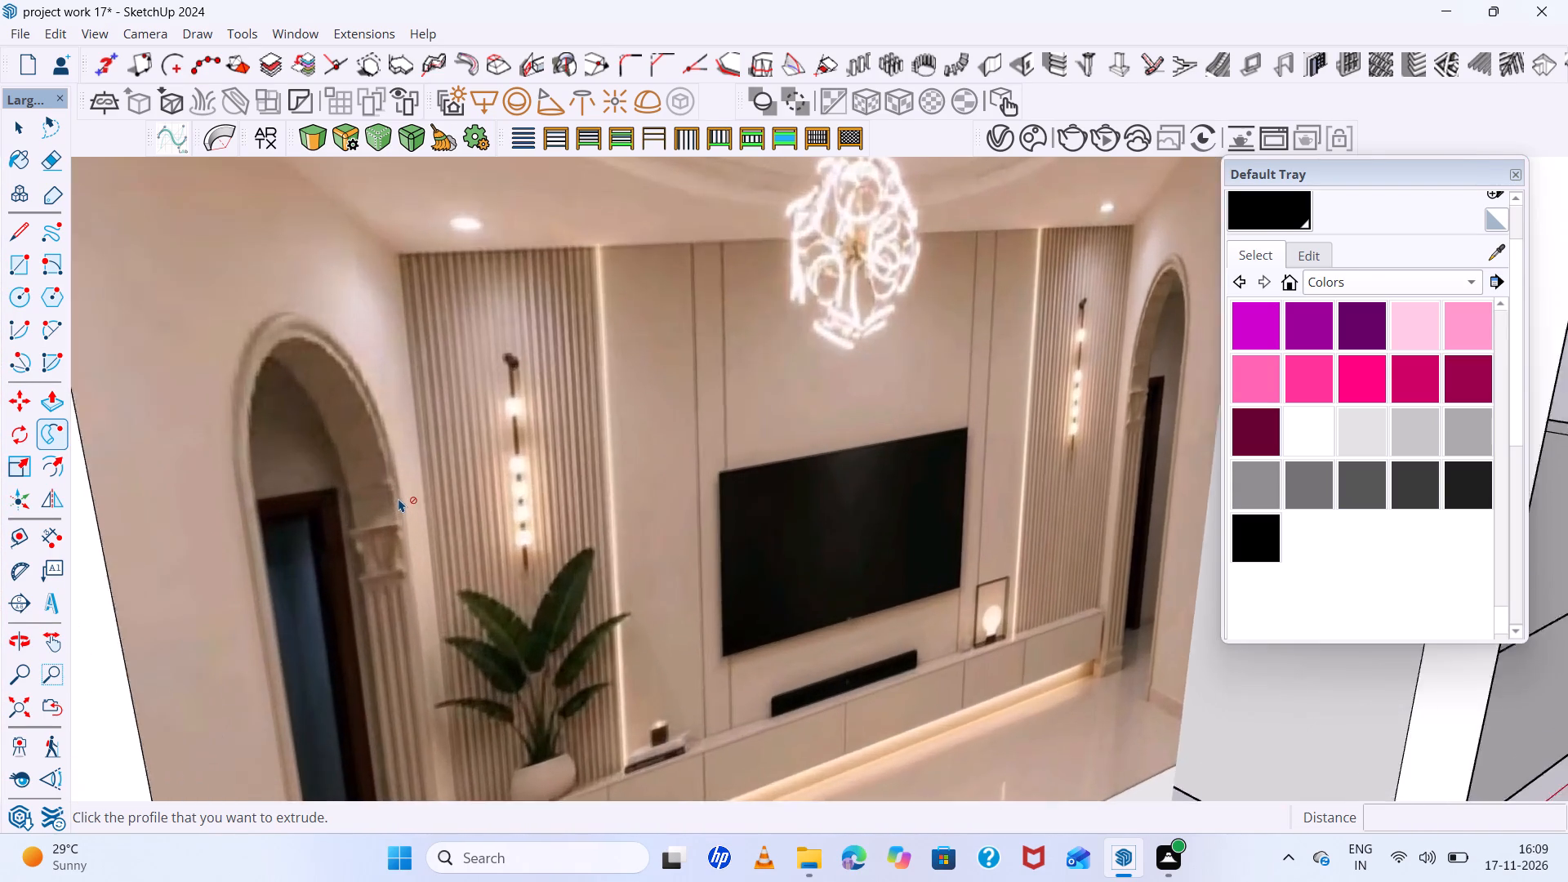
scroll(399, 498, up, 2)
scroll(399, 491, down, 20)
scroll(394, 467, down, 6)
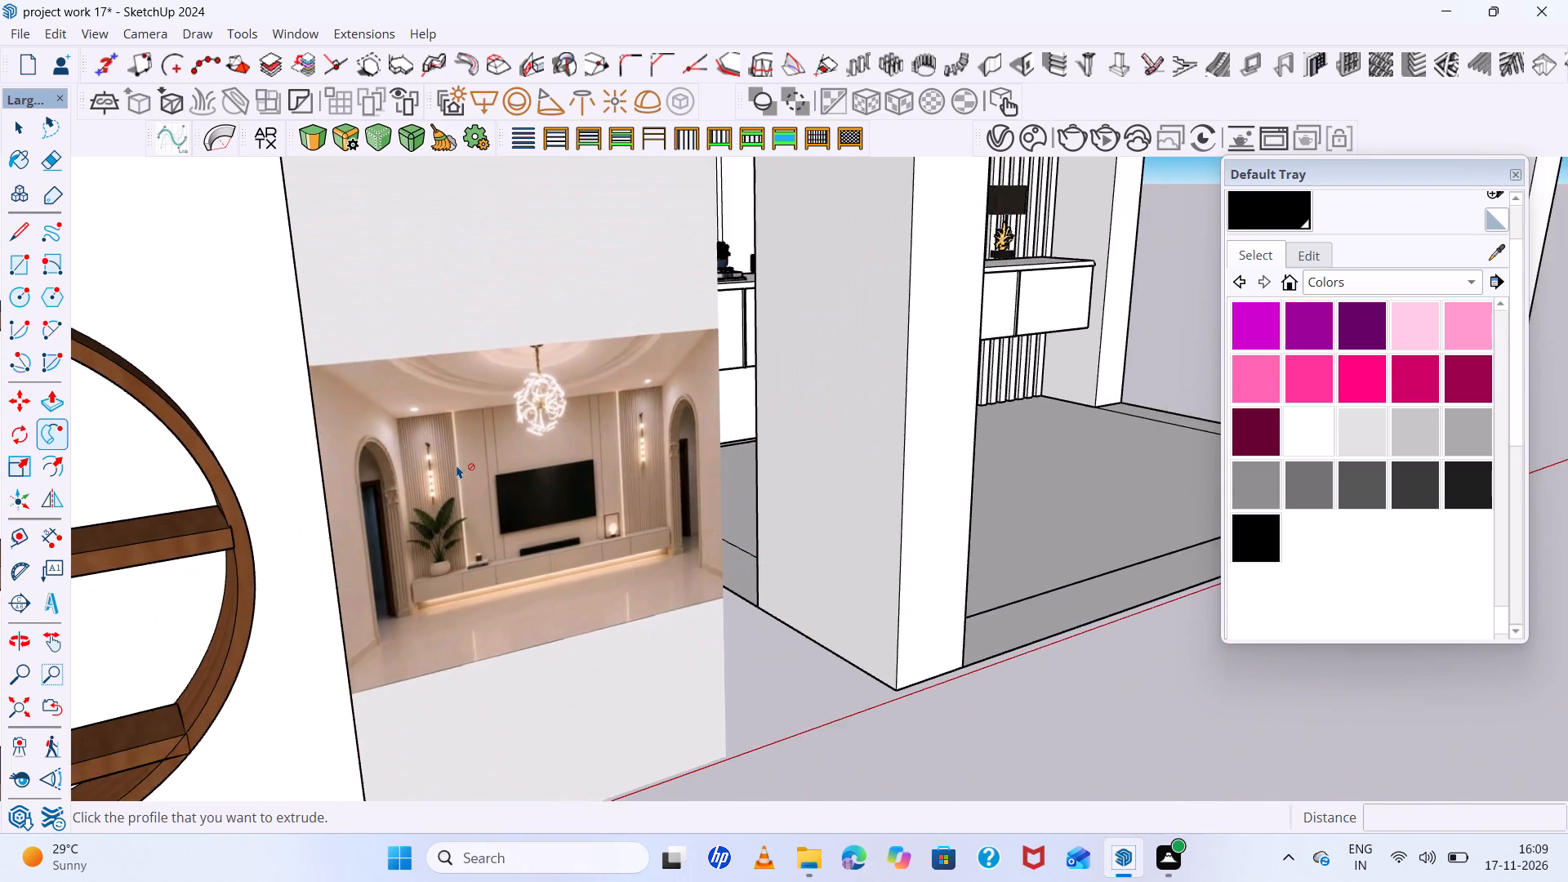
scroll(457, 465, down, 11)
middle_drag(513, 474, 749, 582)
scroll(664, 514, down, 5)
Undo the fluted moulding, its scalloped profile and all of its division lines at the jamb's base, back to the bare jamb.
scroll(637, 538, up, 7)
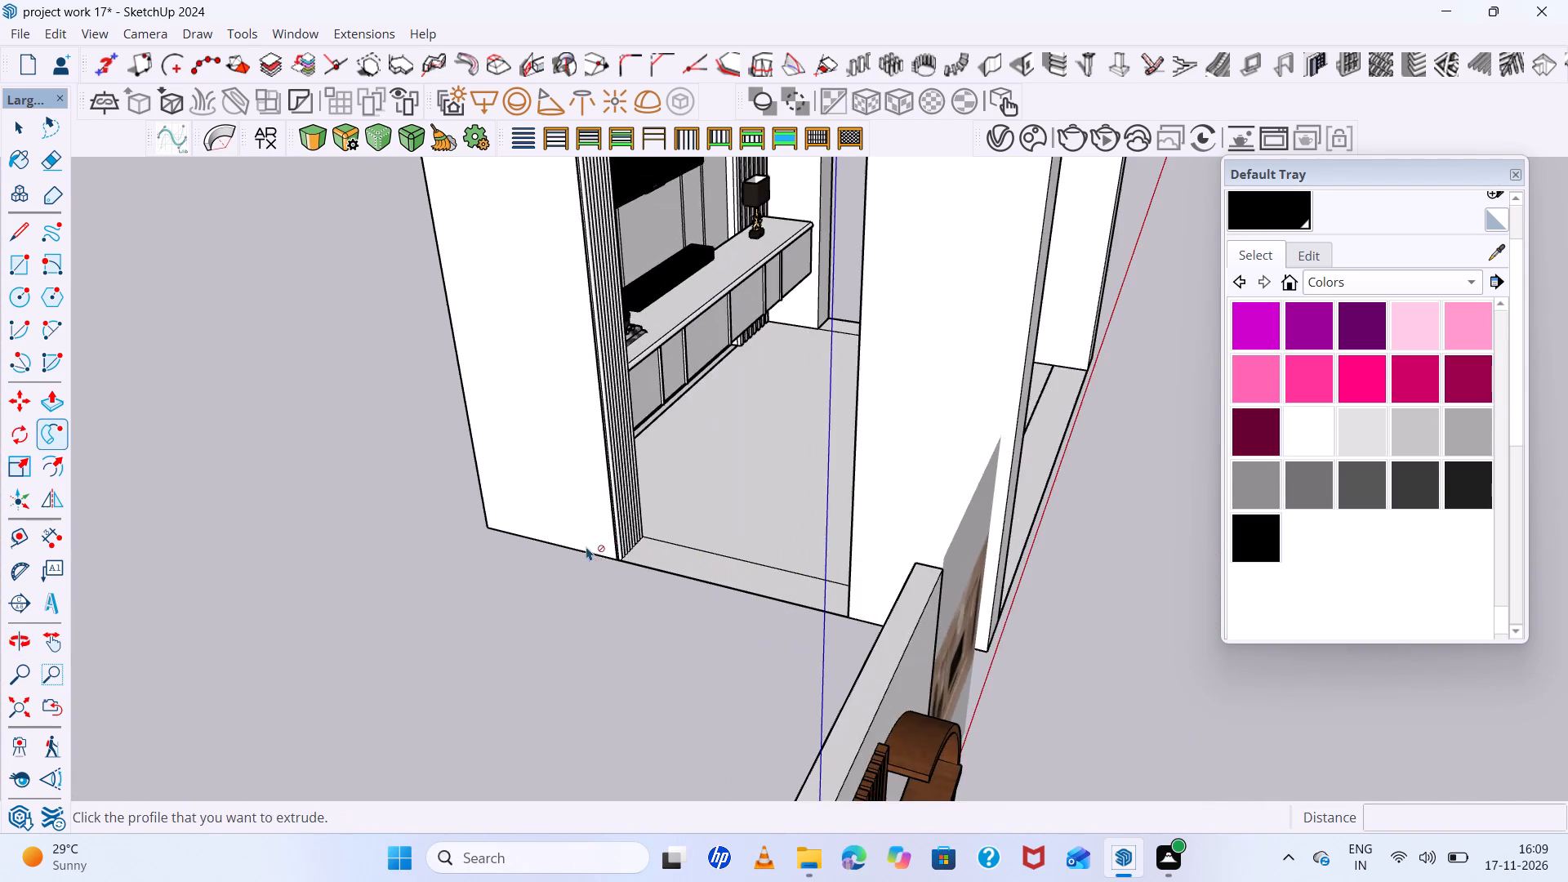
scroll(586, 546, up, 4)
scroll(654, 560, up, 6)
key(ctrl+z)
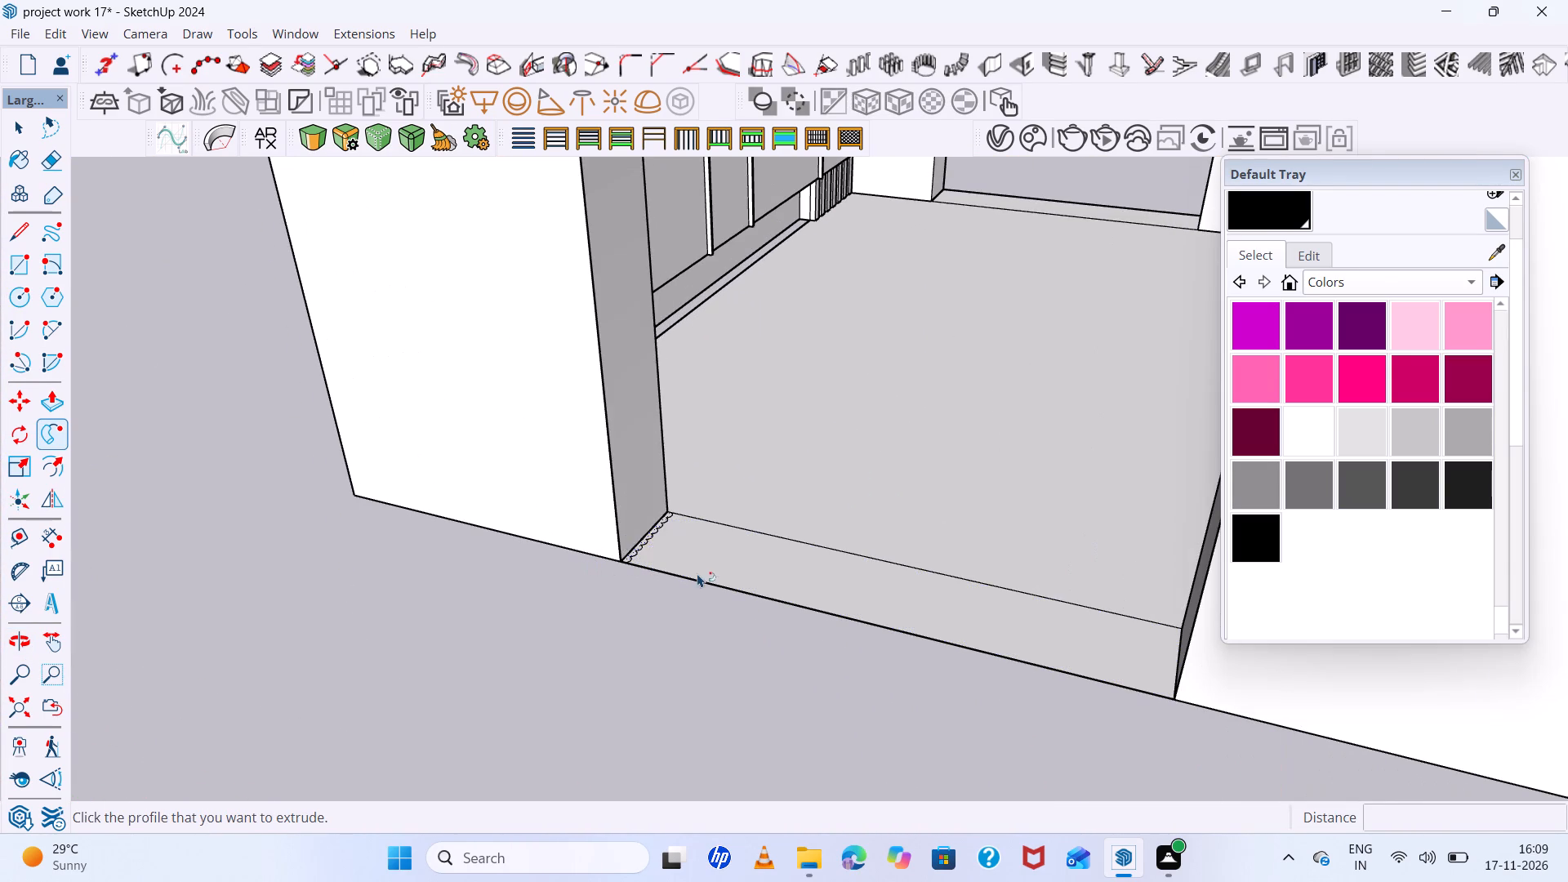
ctrl+scroll(700, 576, up, 6)
key(ctrl+z)
key(ctrl+z)
key(ctrl+z)
key(ctrl+z)
key(ctrl+z)
key(ctrl+z)
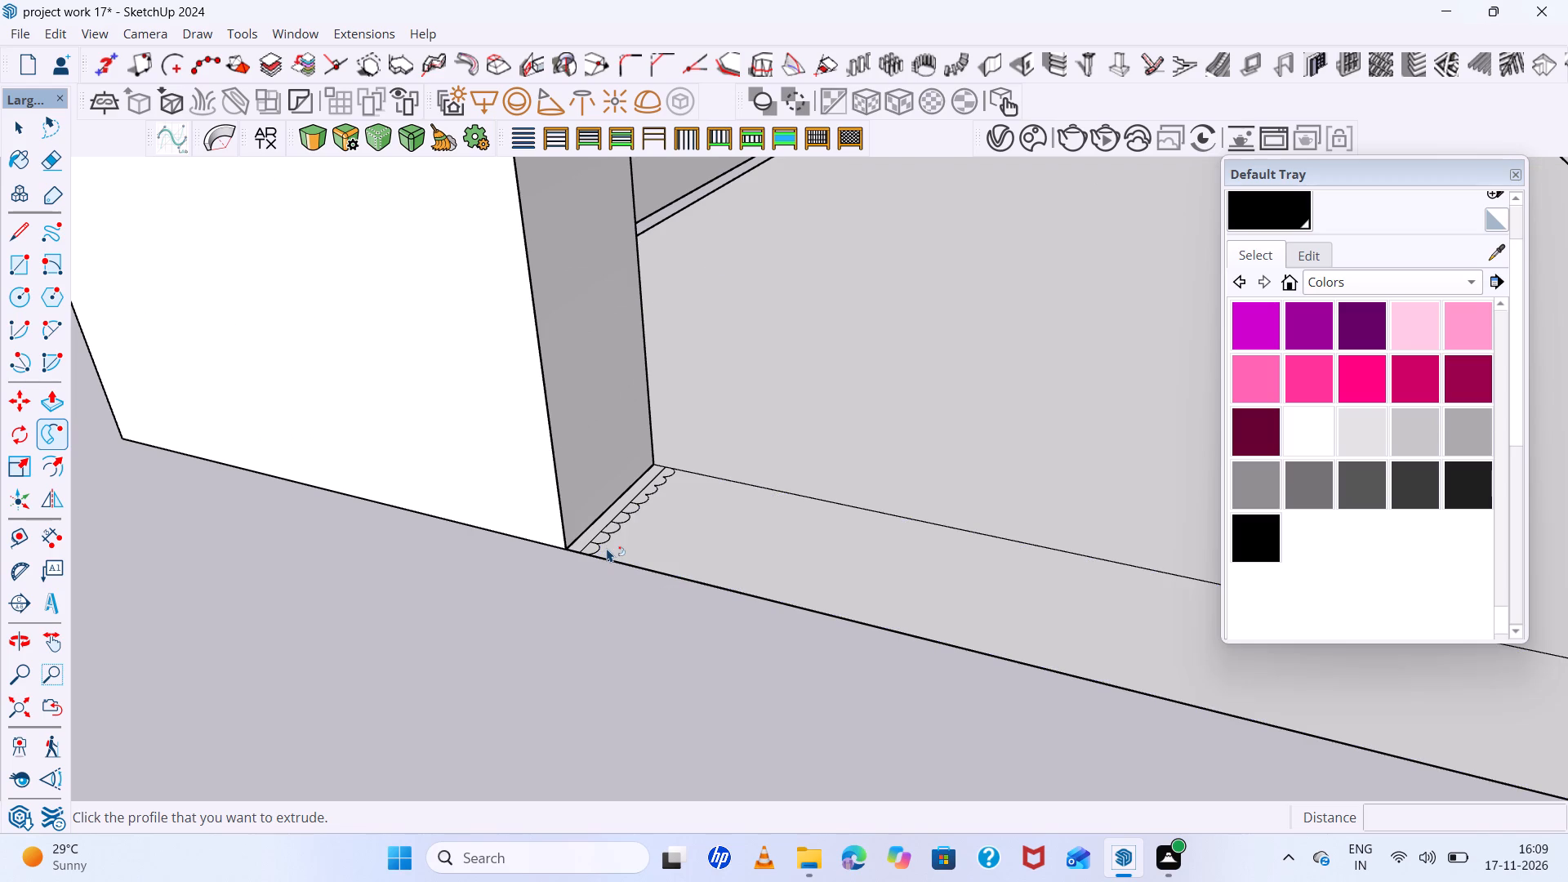
key(ctrl+z)
key(ctrl+z)
key(ctrl+z)
key(ctrl+z)
key(ctrl+z)
key(ctrl+z)
key(ctrl+z)
key(ctrl+z)
key(ctrl+z)
key(ctrl+z)
key(ctrl+z)
ctrl+scroll(572, 550, up, 5)
ctrl+scroll(570, 551, down, 5)
key(ctrl+z)
key(ctrl+z)
key(ctrl+z)
key(ctrl+z)
key(ctrl+z)
key(ctrl+z)
key(ctrl+z)
key(ctrl+z)
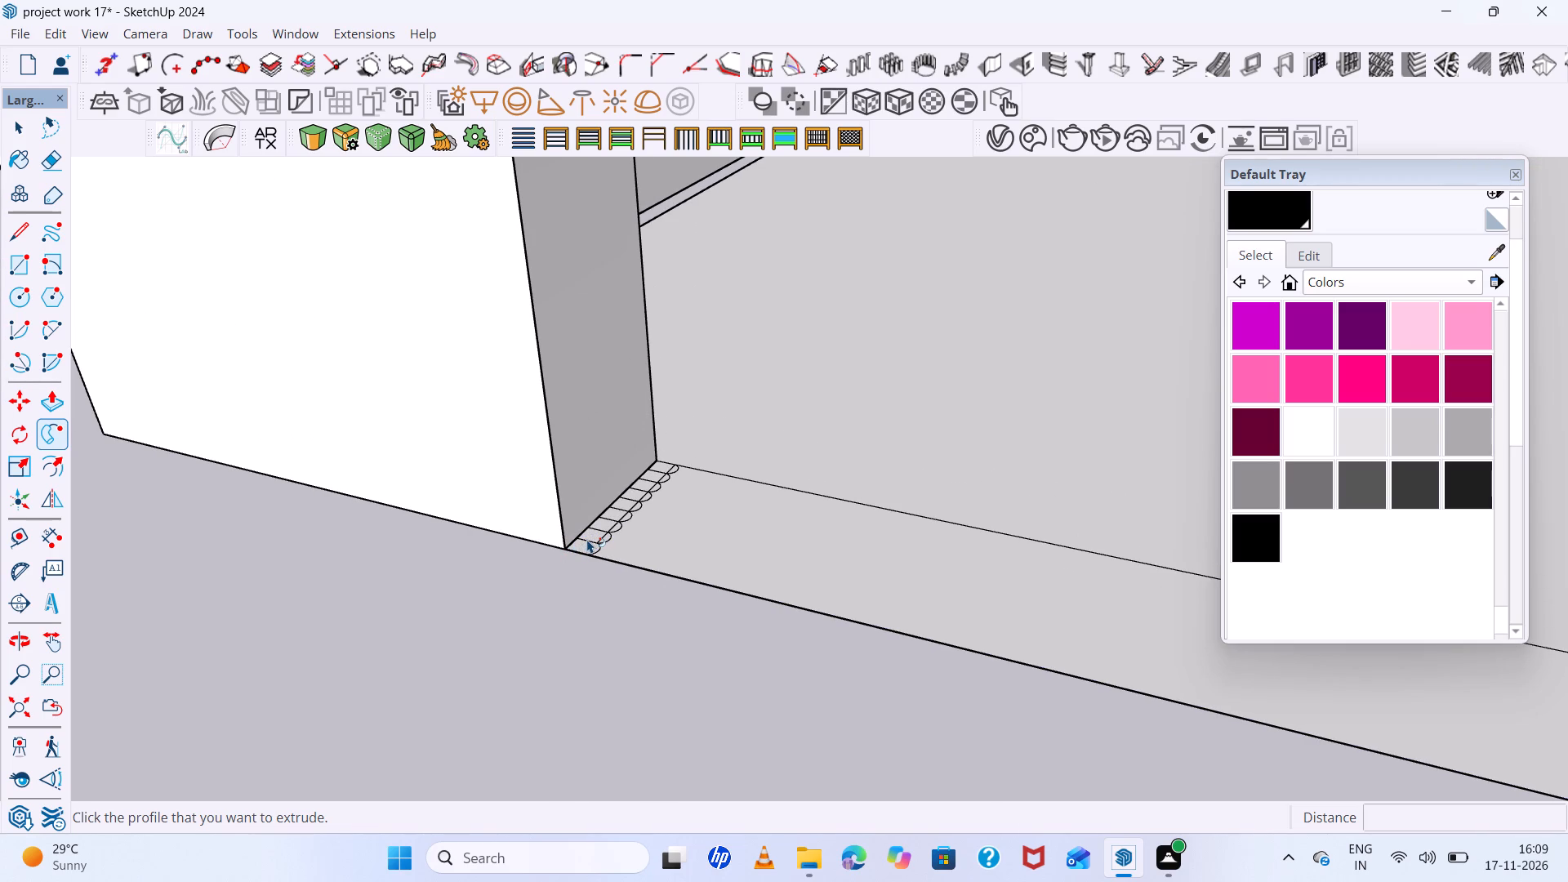
key(ctrl+z)
key(ctrl+z)
key(ctrl+z)
key(ctrl+z)
key(ctrl+z)
key(ctrl+z)
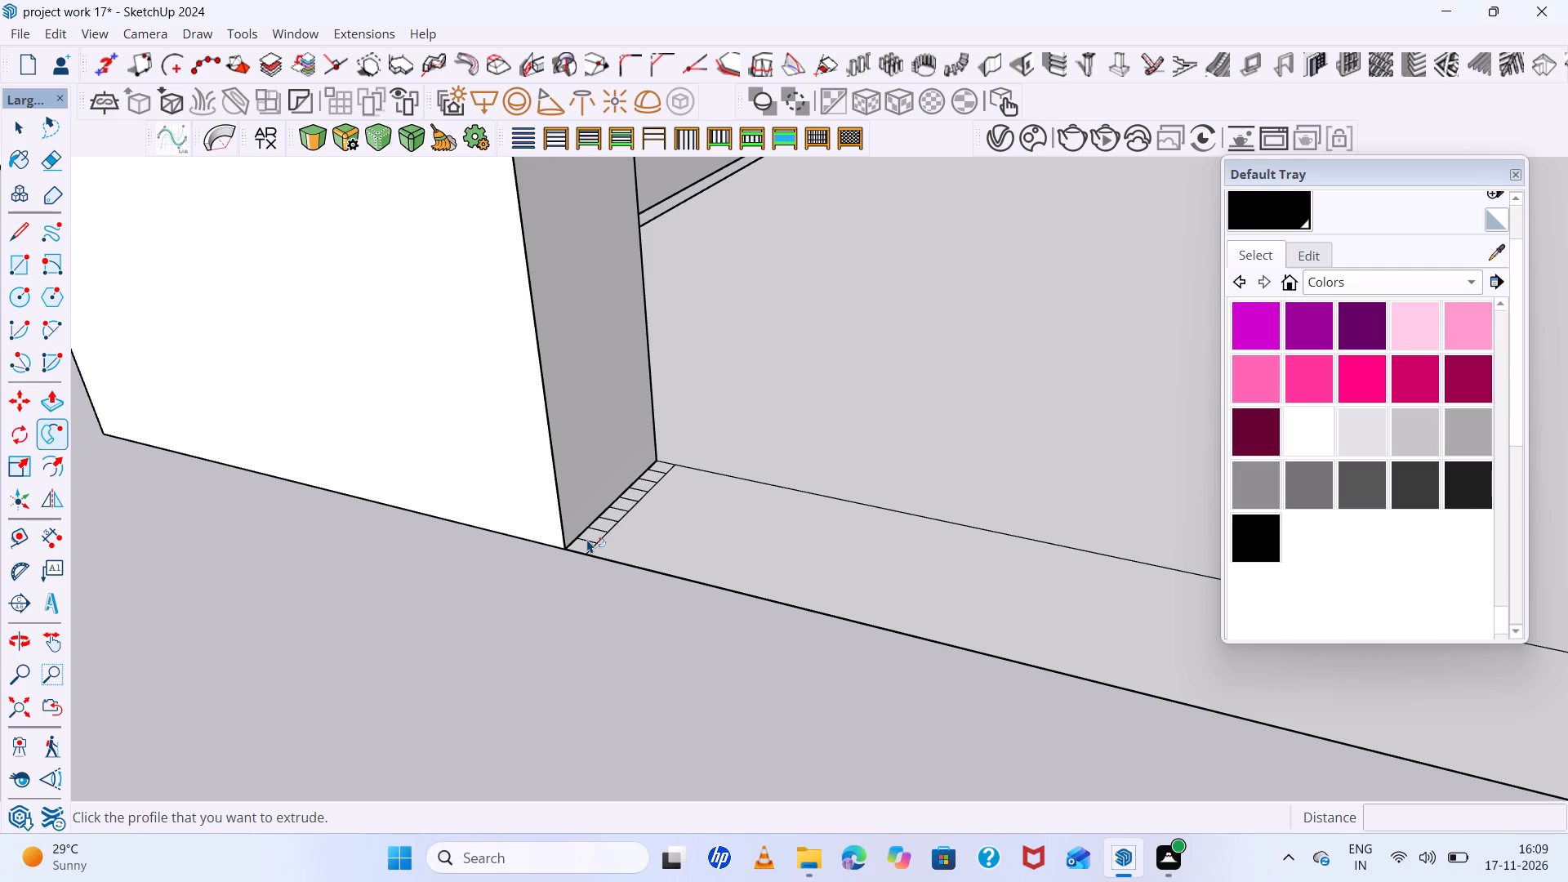
key(ctrl+z)
key(ctrl+z)
Copy the jamb's bottom edge 1" into the opening along the threshold to outline a narrow strip face.
scroll(587, 541, up, 6)
middle_drag(545, 549, 601, 538)
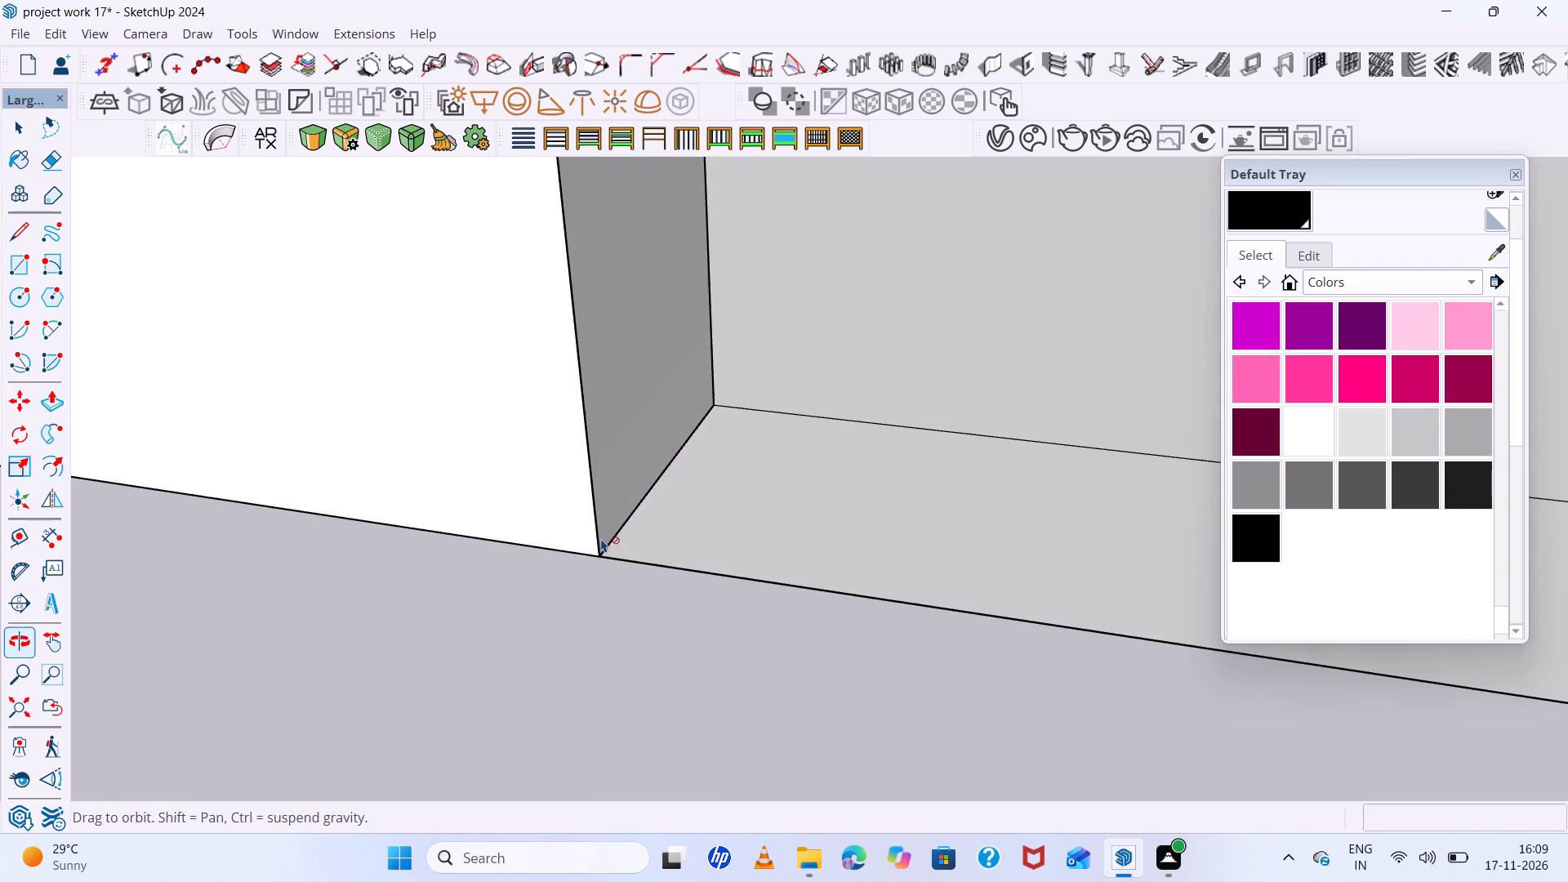
key(space)
scroll(581, 528, up, 6)
scroll(585, 527, down, 4)
middle_drag(585, 526, 617, 486)
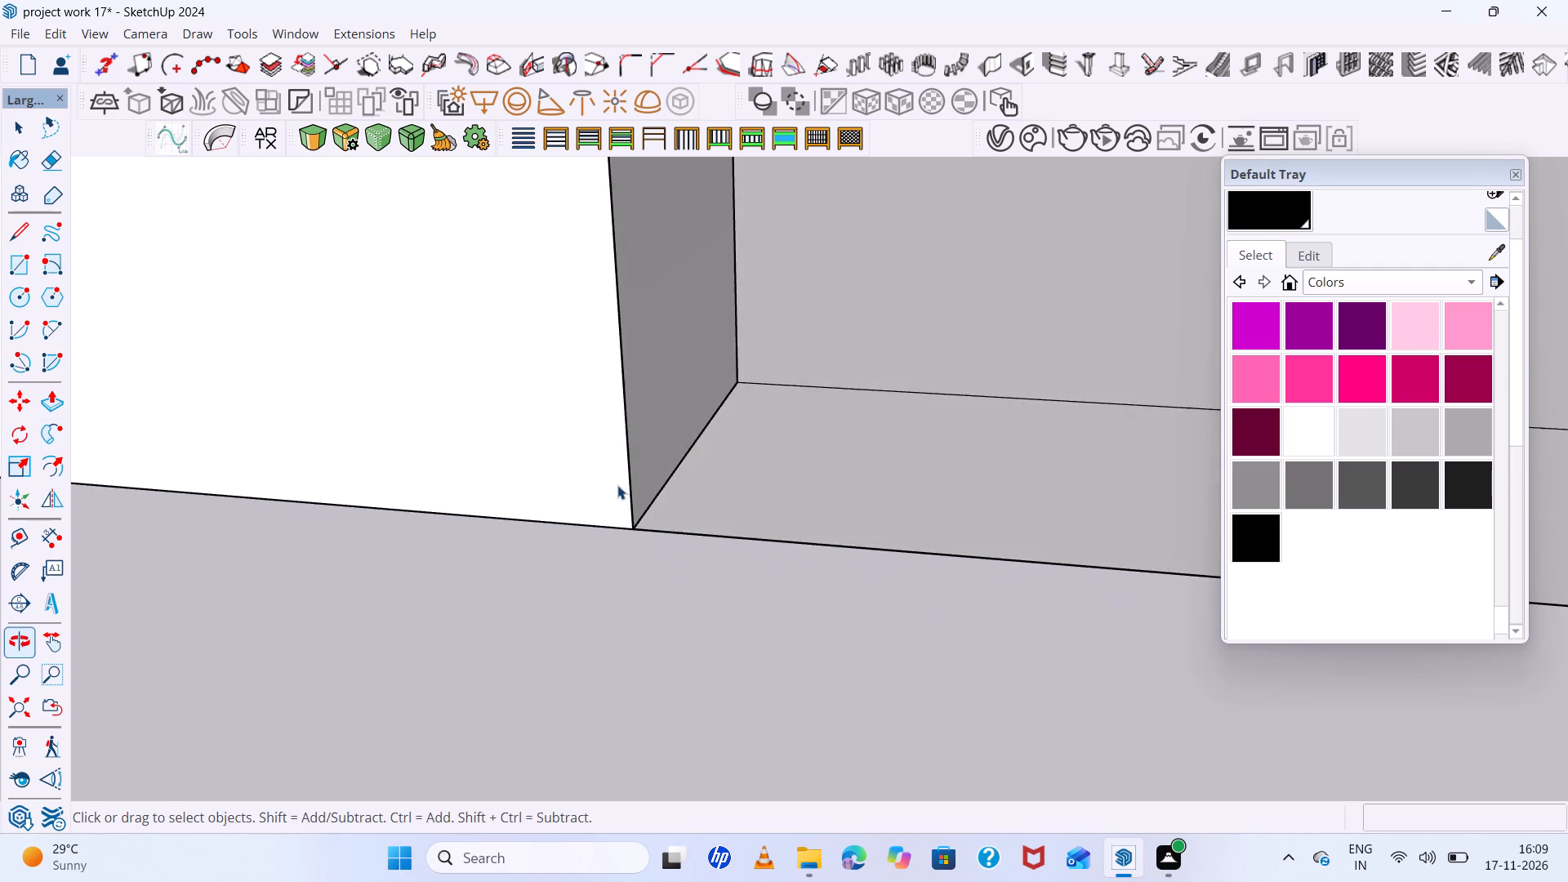
scroll(676, 522, up, 5)
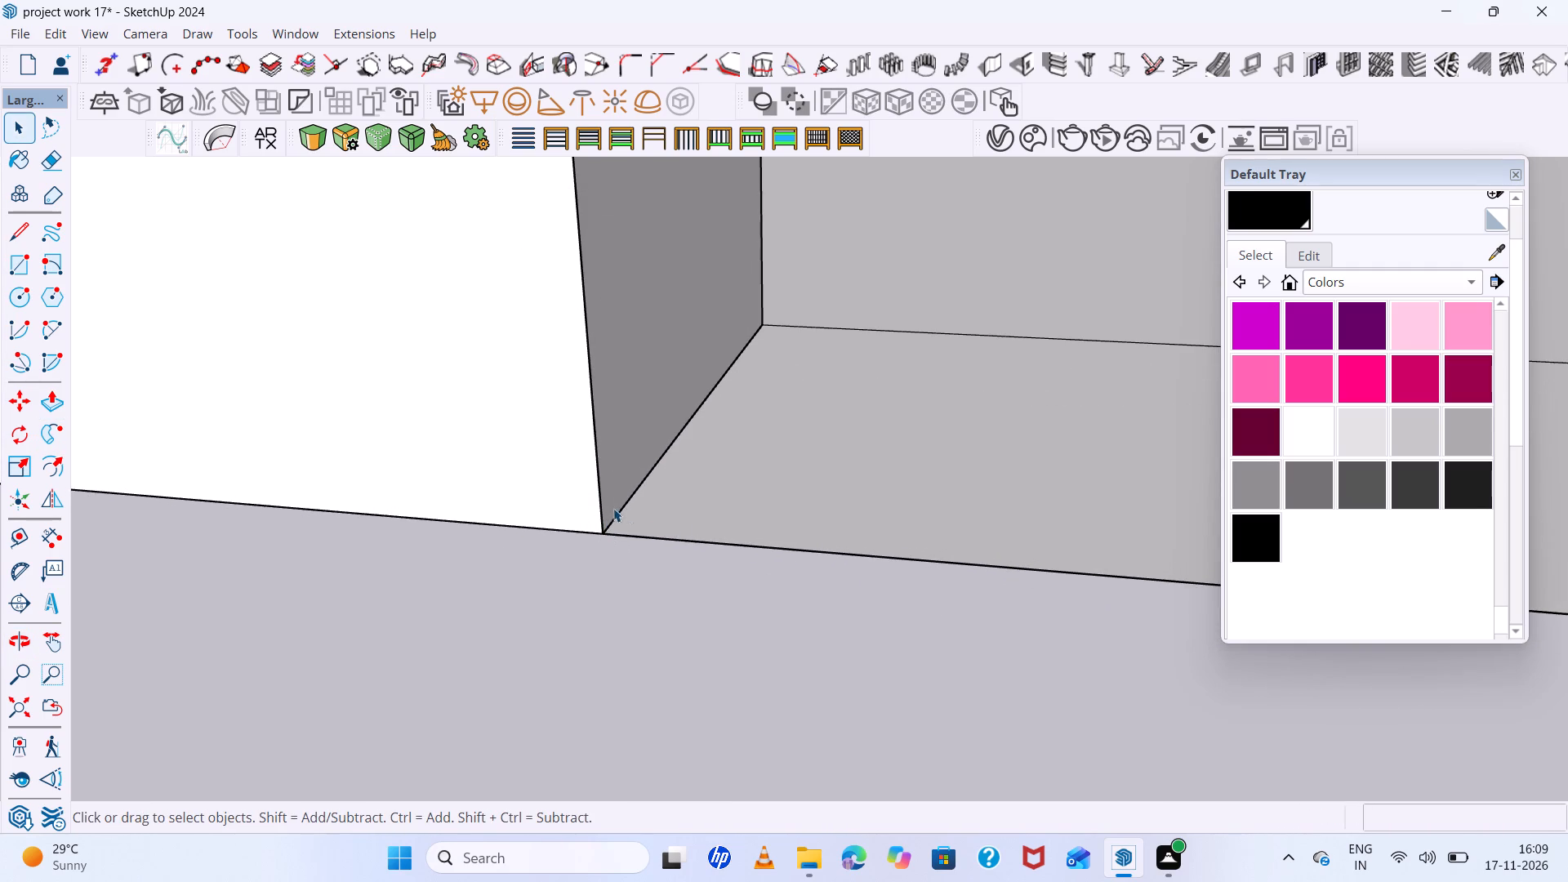
scroll(637, 506, down, 3)
middle_drag(635, 502, 547, 559)
scroll(613, 540, down, 4)
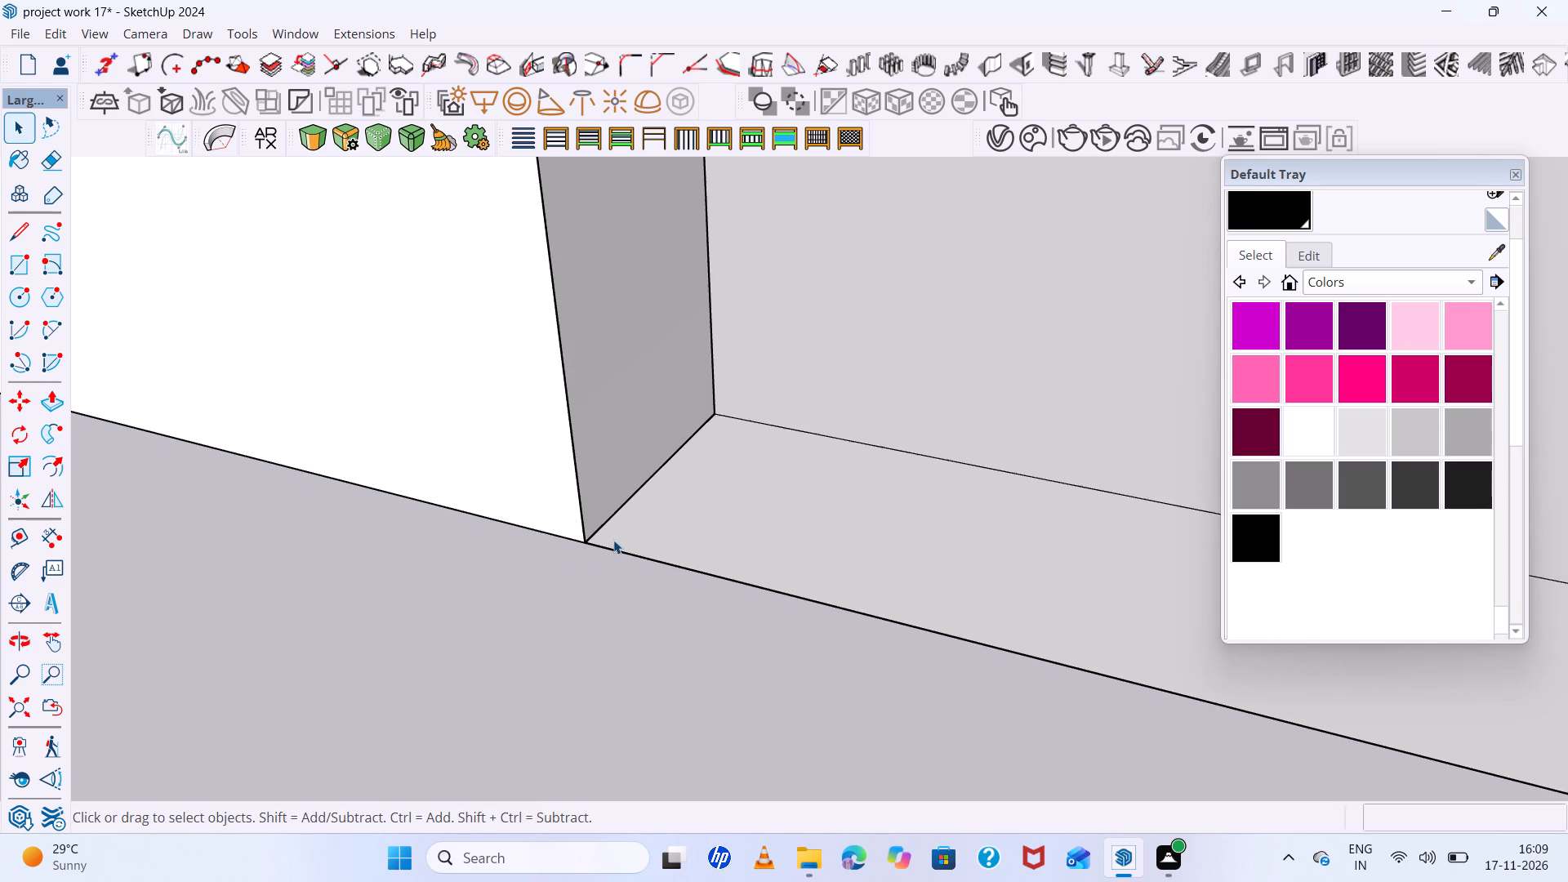
scroll(613, 540, down, 20)
scroll(613, 540, down, 5)
middle_drag(755, 522, 780, 521)
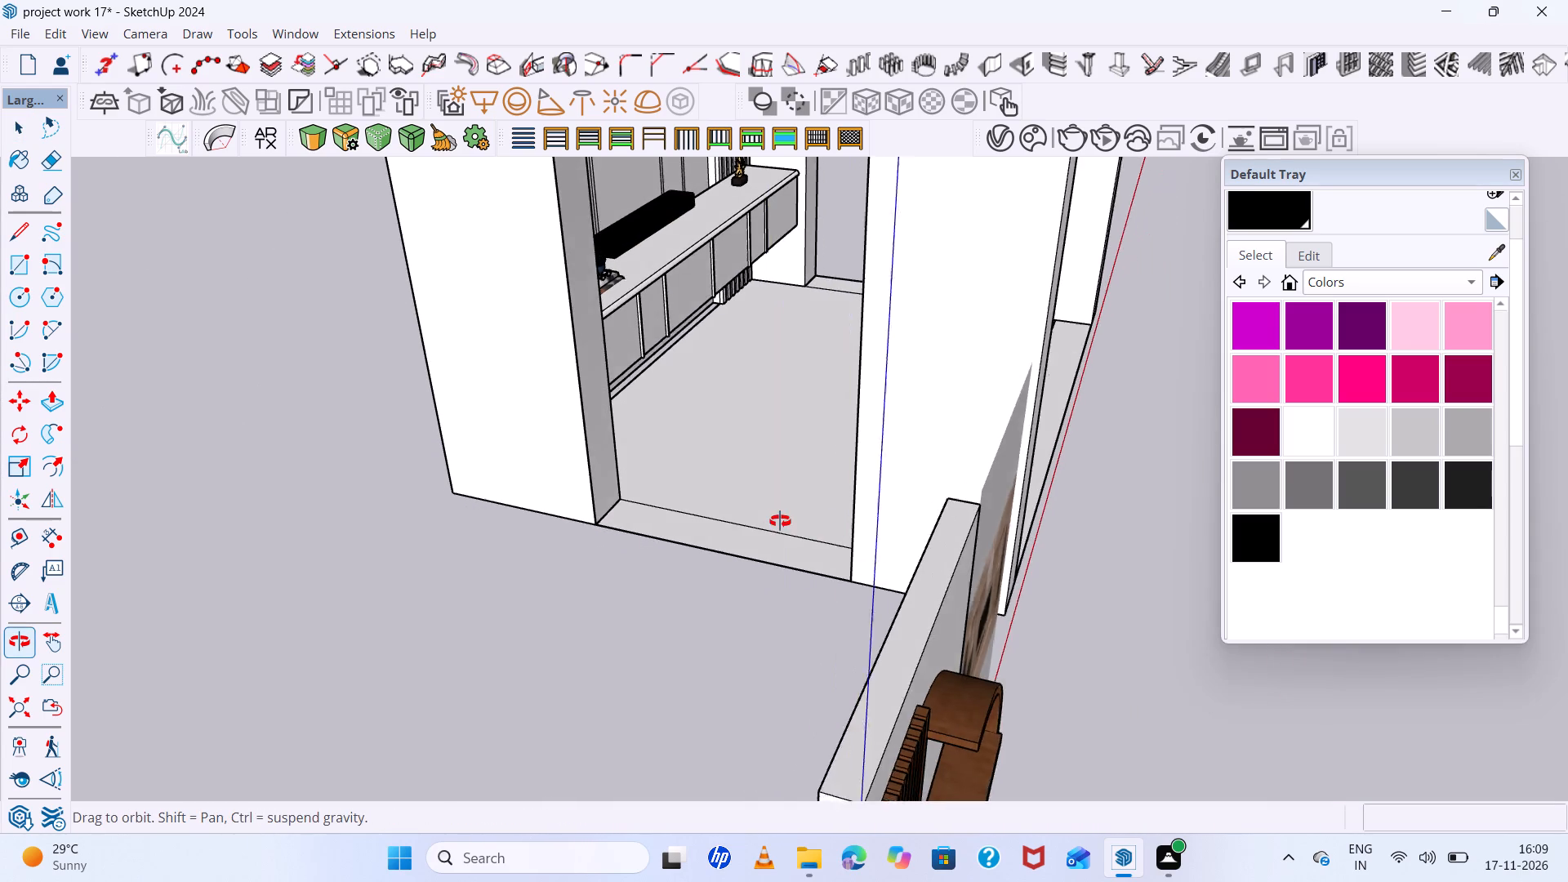
middle_drag(780, 521, 779, 522)
scroll(580, 526, up, 5)
middle_drag(689, 526, 540, 577)
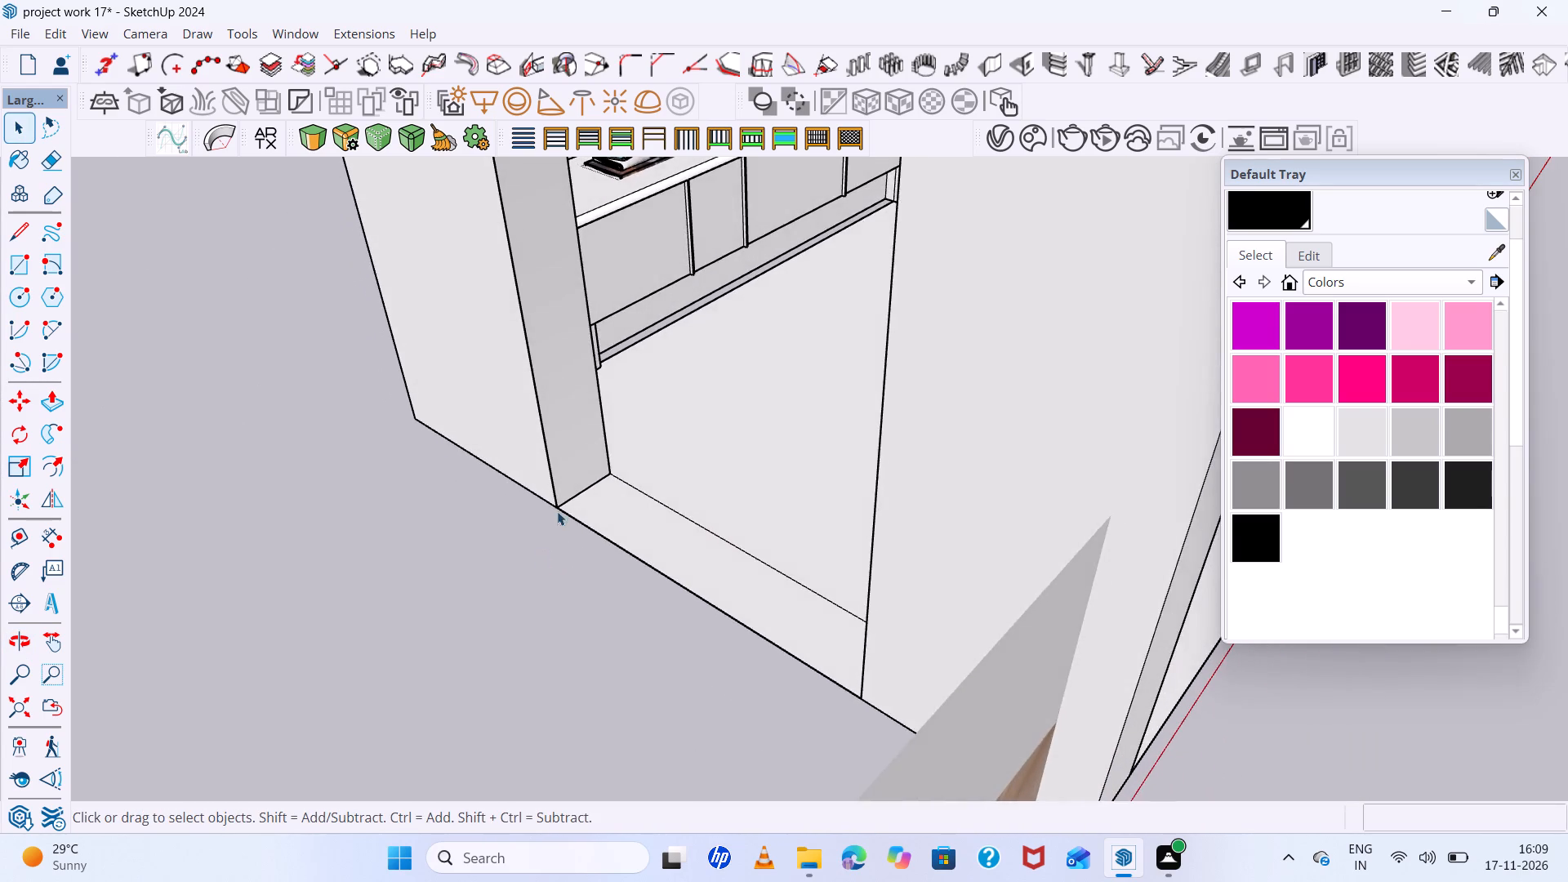
scroll(558, 509, up, 10)
scroll(554, 528, down, 1)
middle_drag(555, 535, 760, 534)
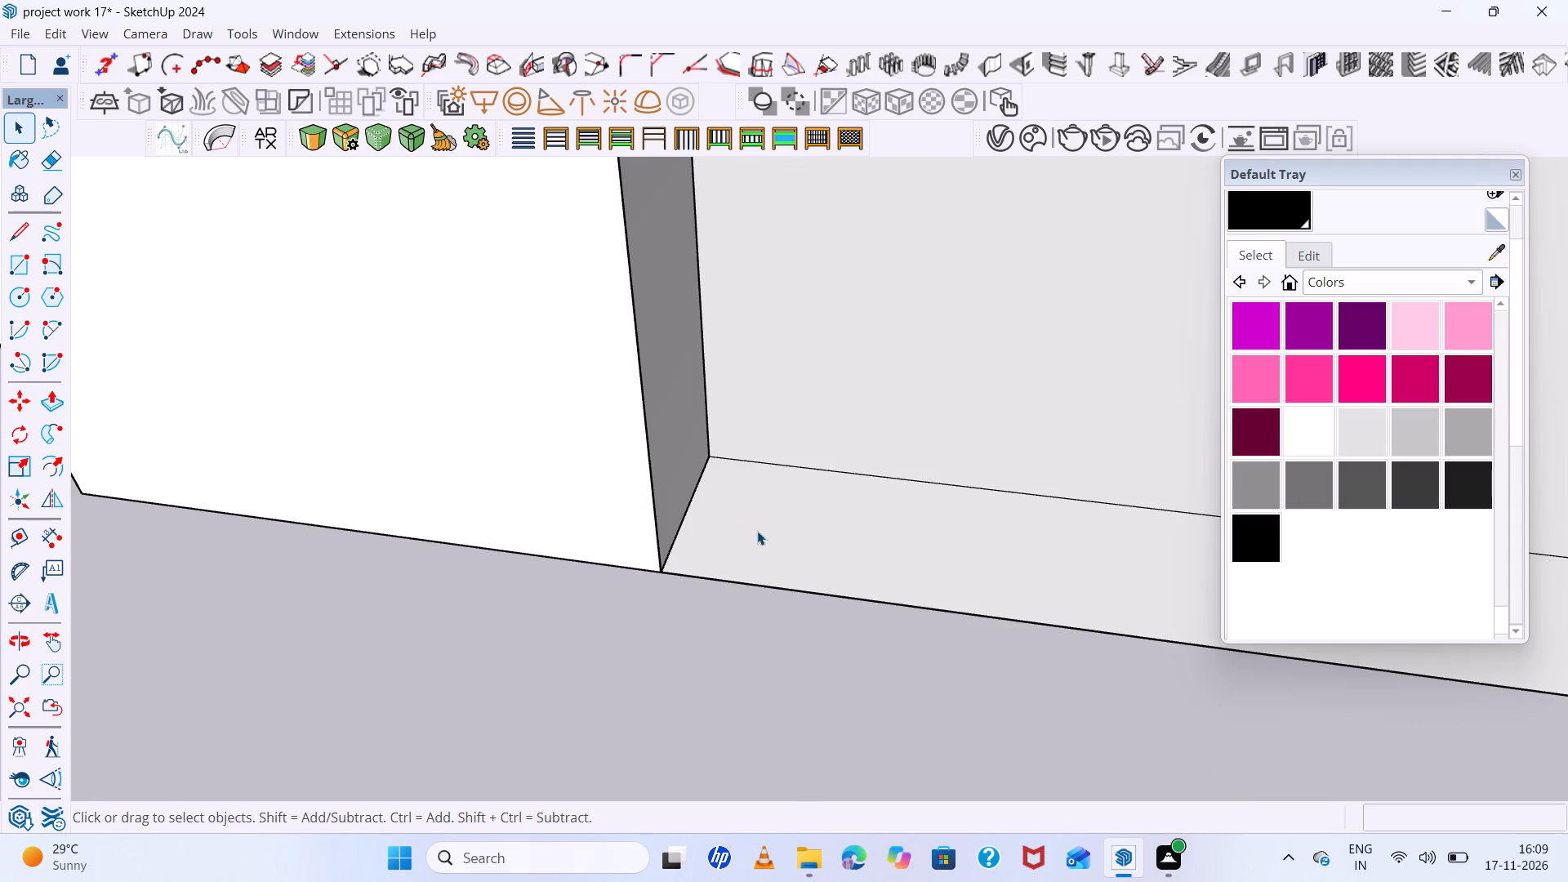
scroll(677, 561, up, 1)
scroll(701, 523, down, 1)
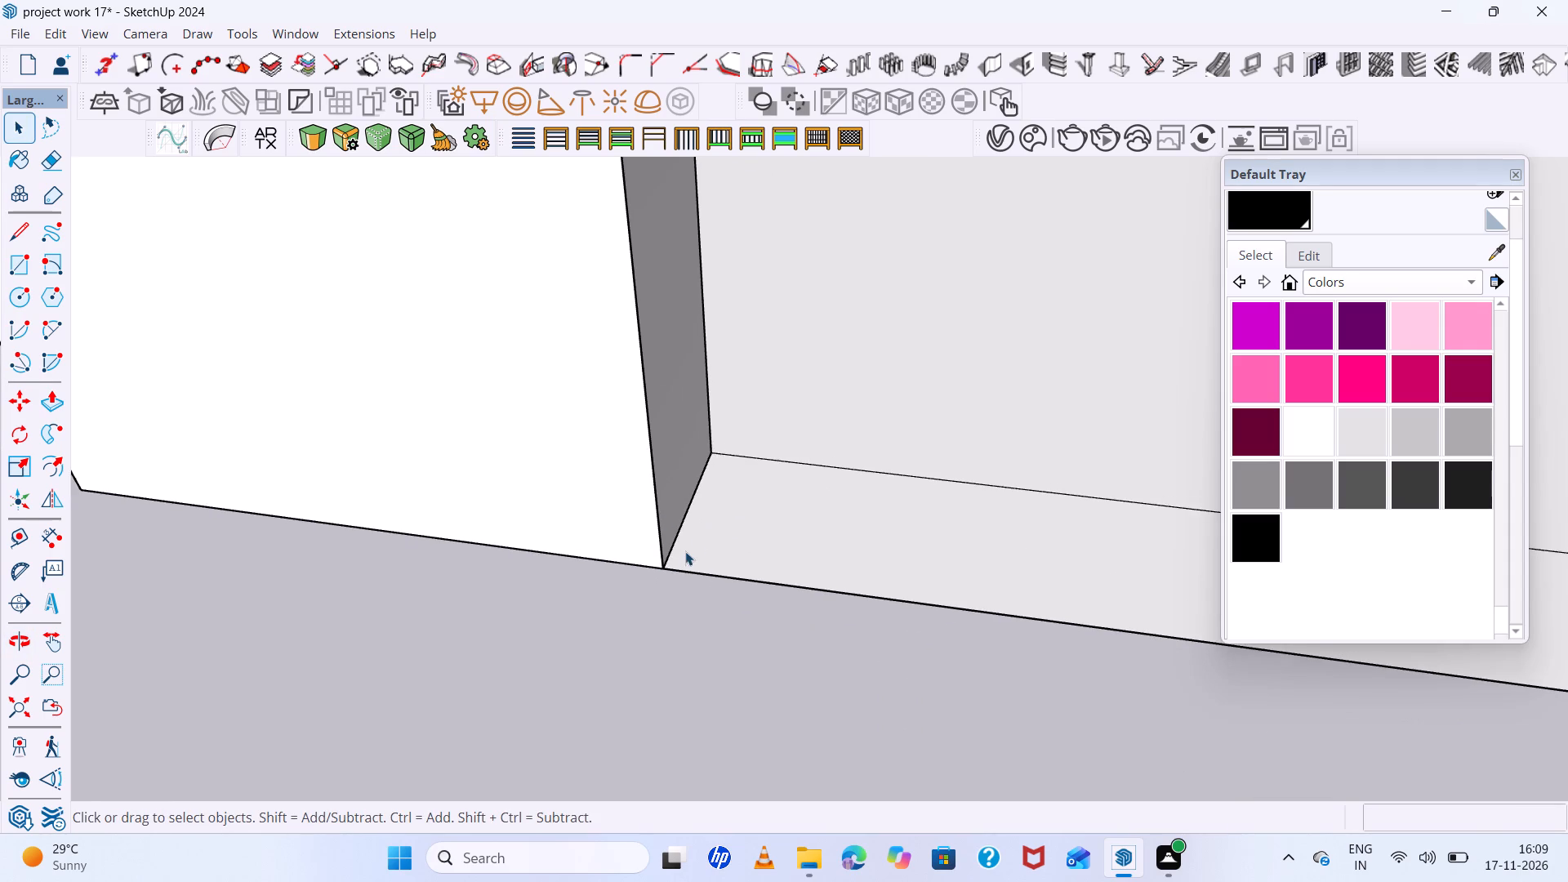
scroll(684, 553, up, 5)
middle_drag(684, 553, 496, 612)
scroll(583, 522, up, 6)
middle_drag(622, 541, 498, 606)
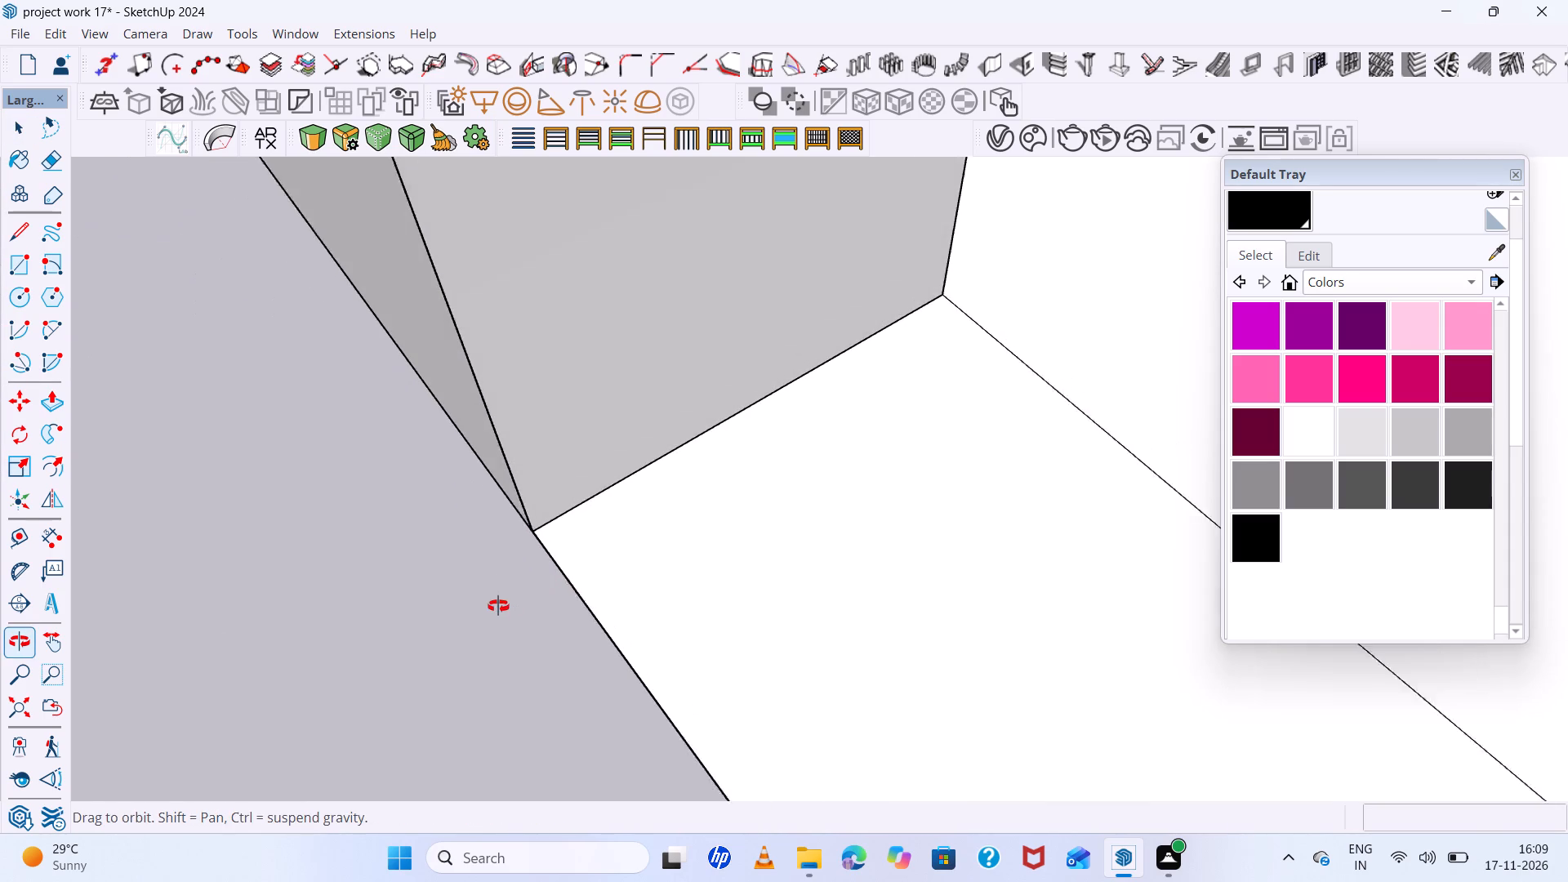
middle_drag(498, 606, 491, 609)
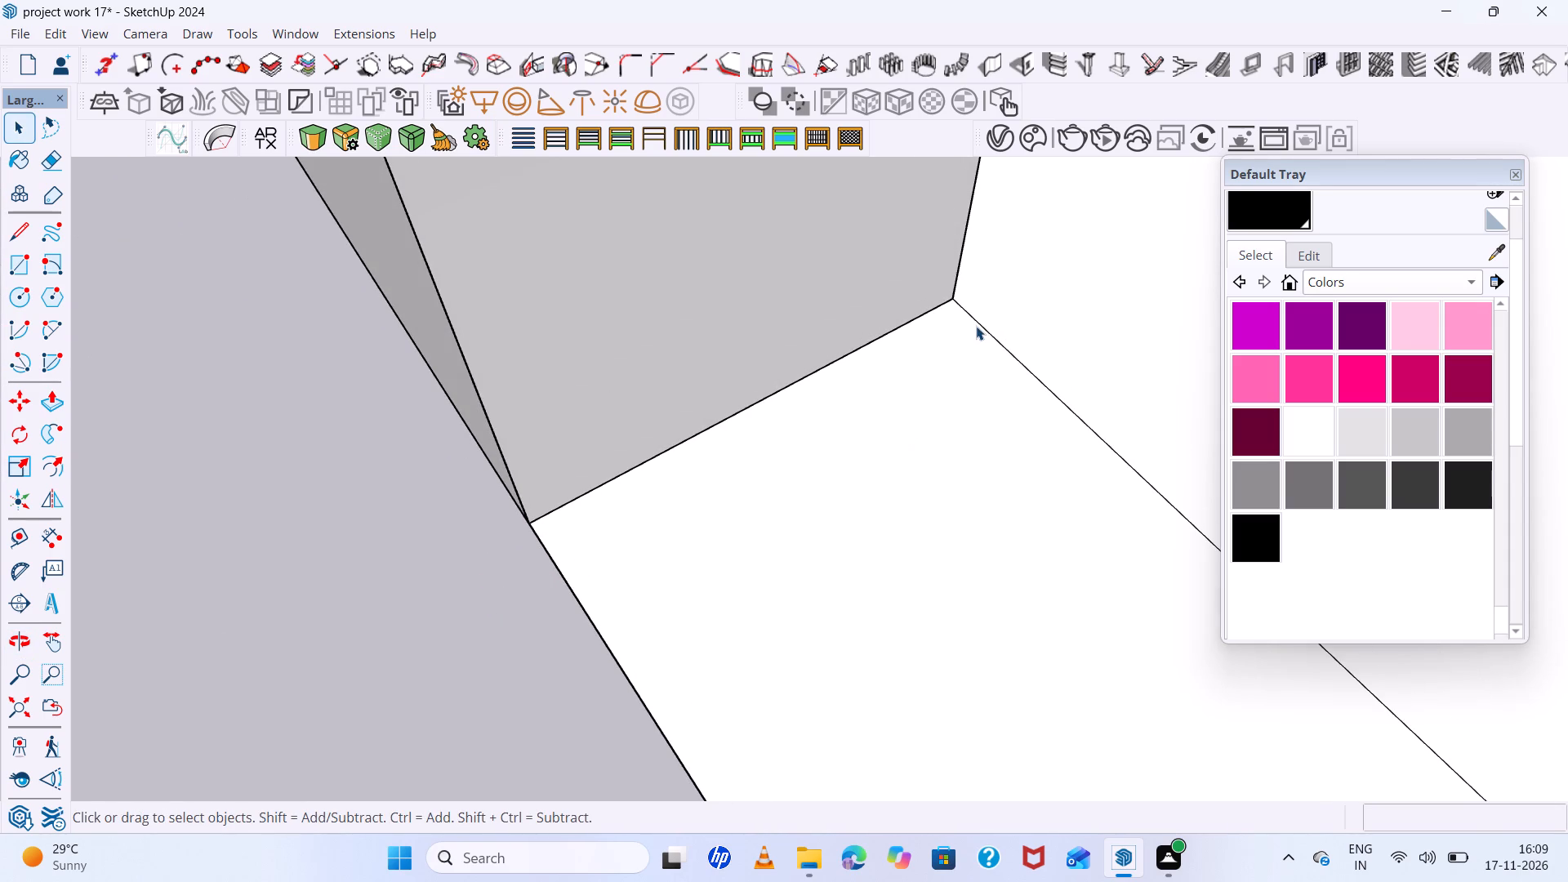
click(976, 326)
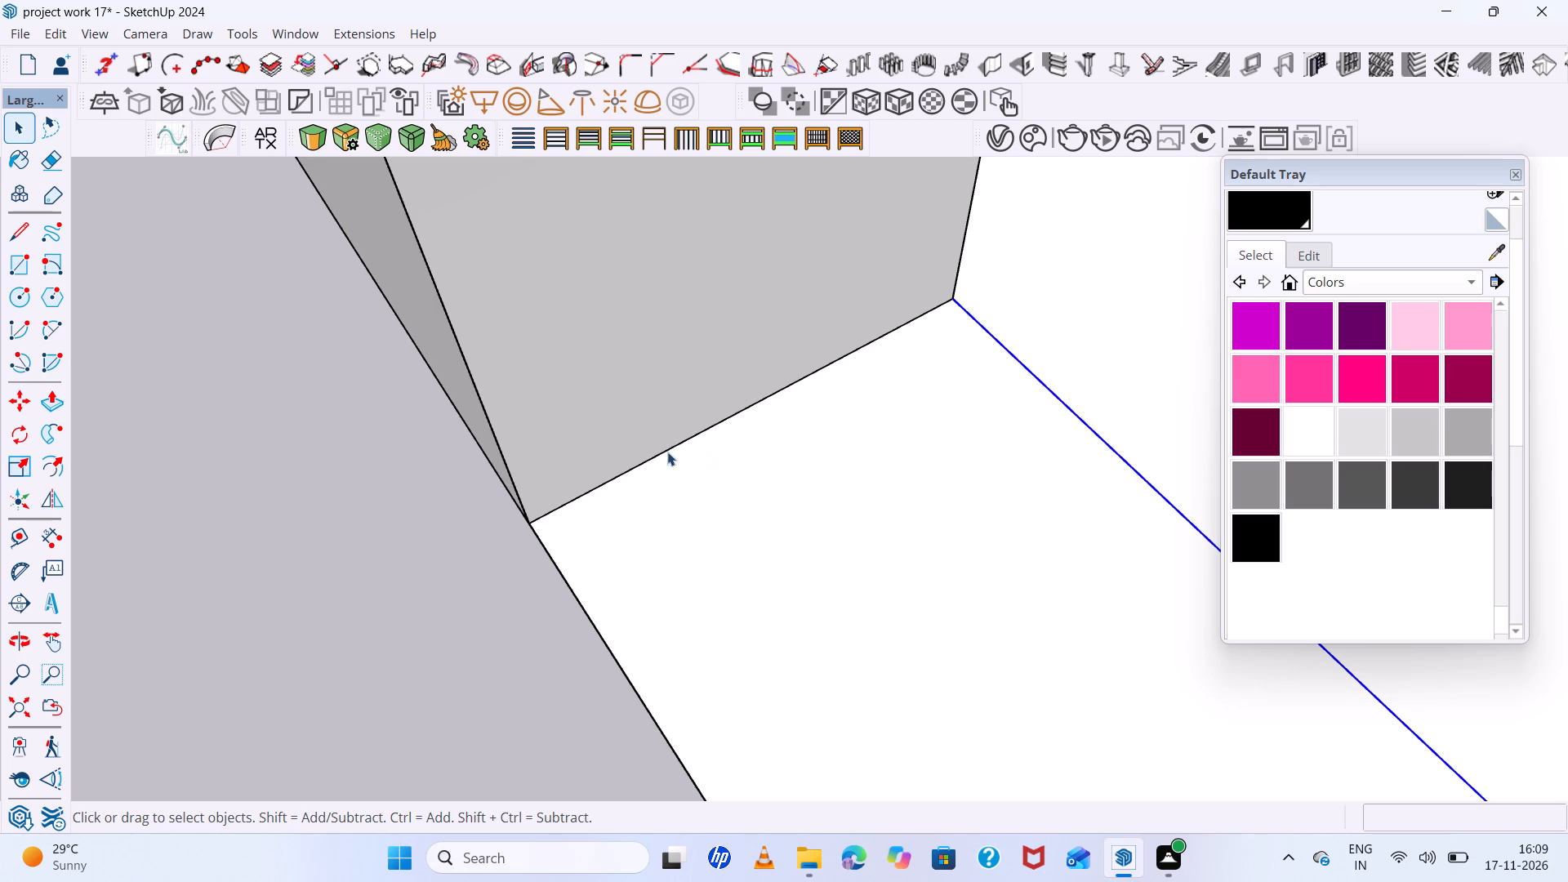
click(636, 468)
key(m)
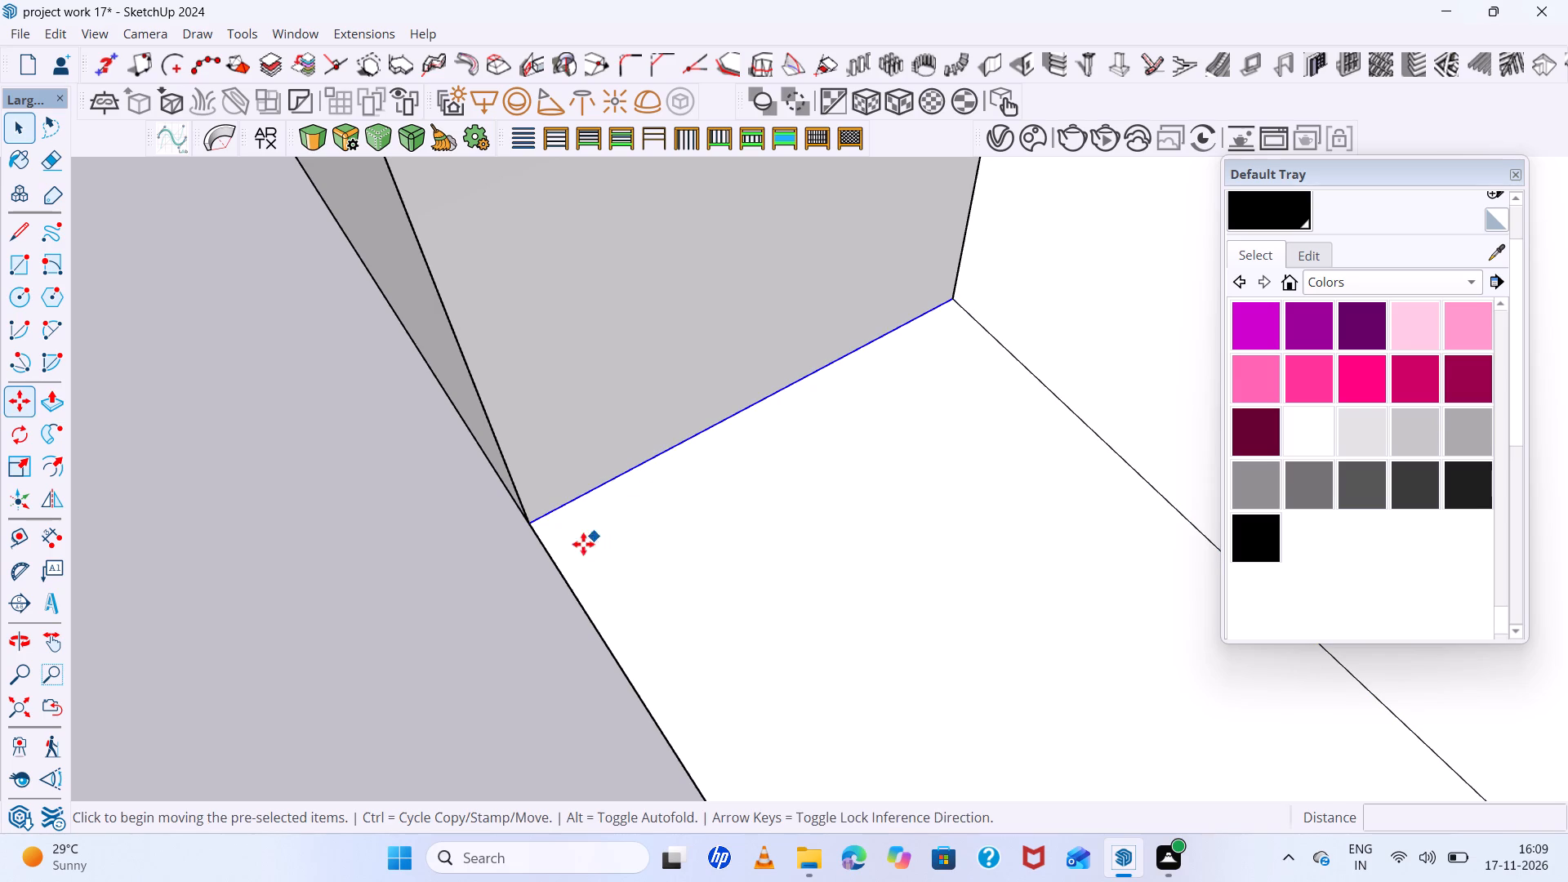
click(527, 523)
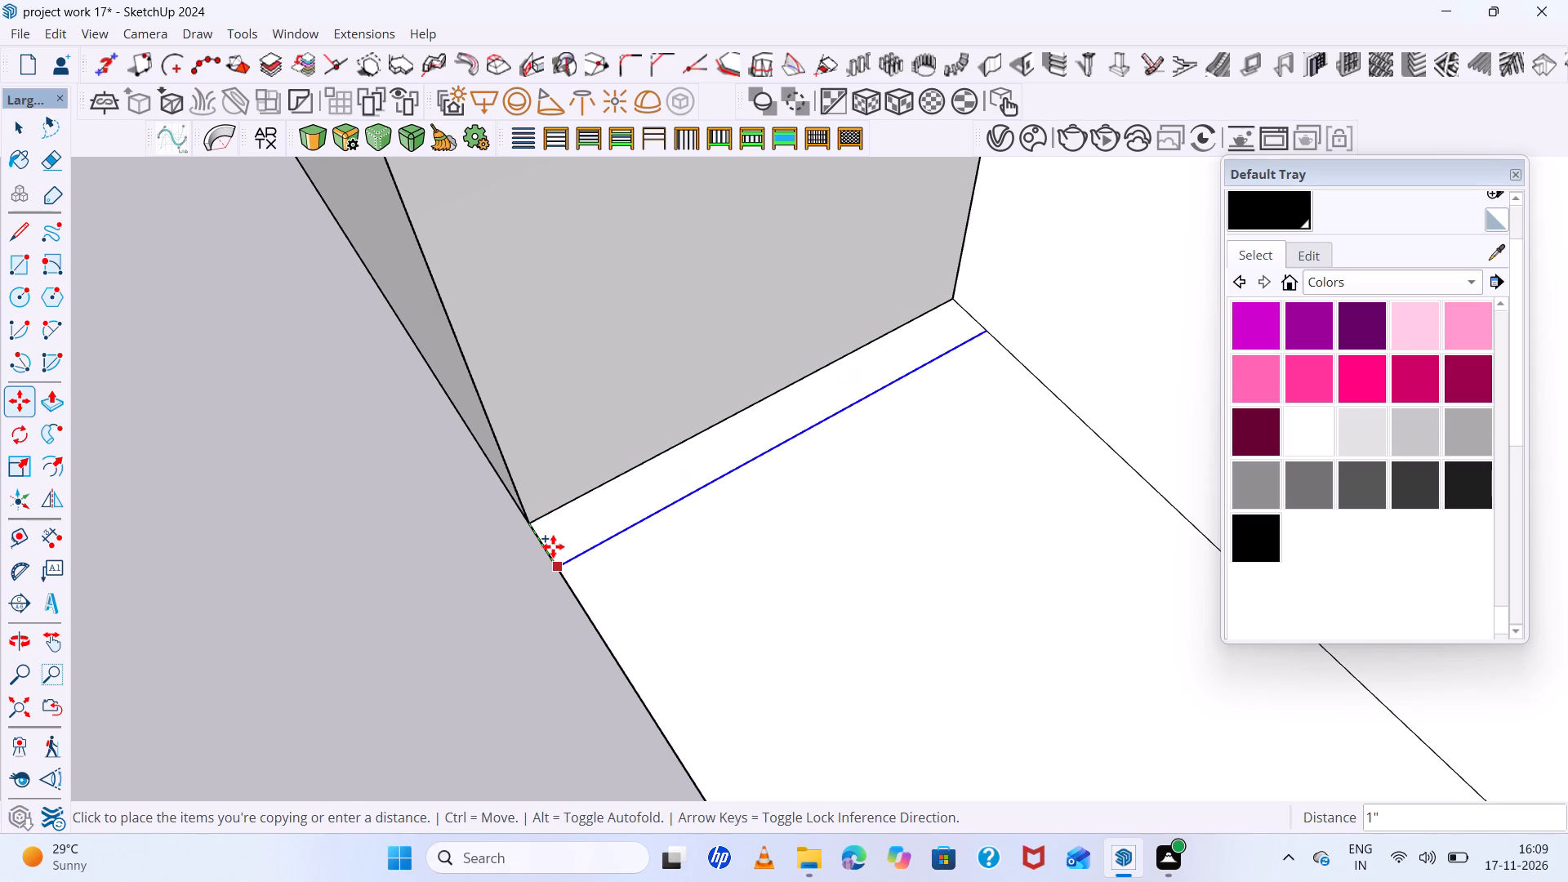
click(553, 546)
key(space)
click(578, 525)
scroll(579, 525, down, 4)
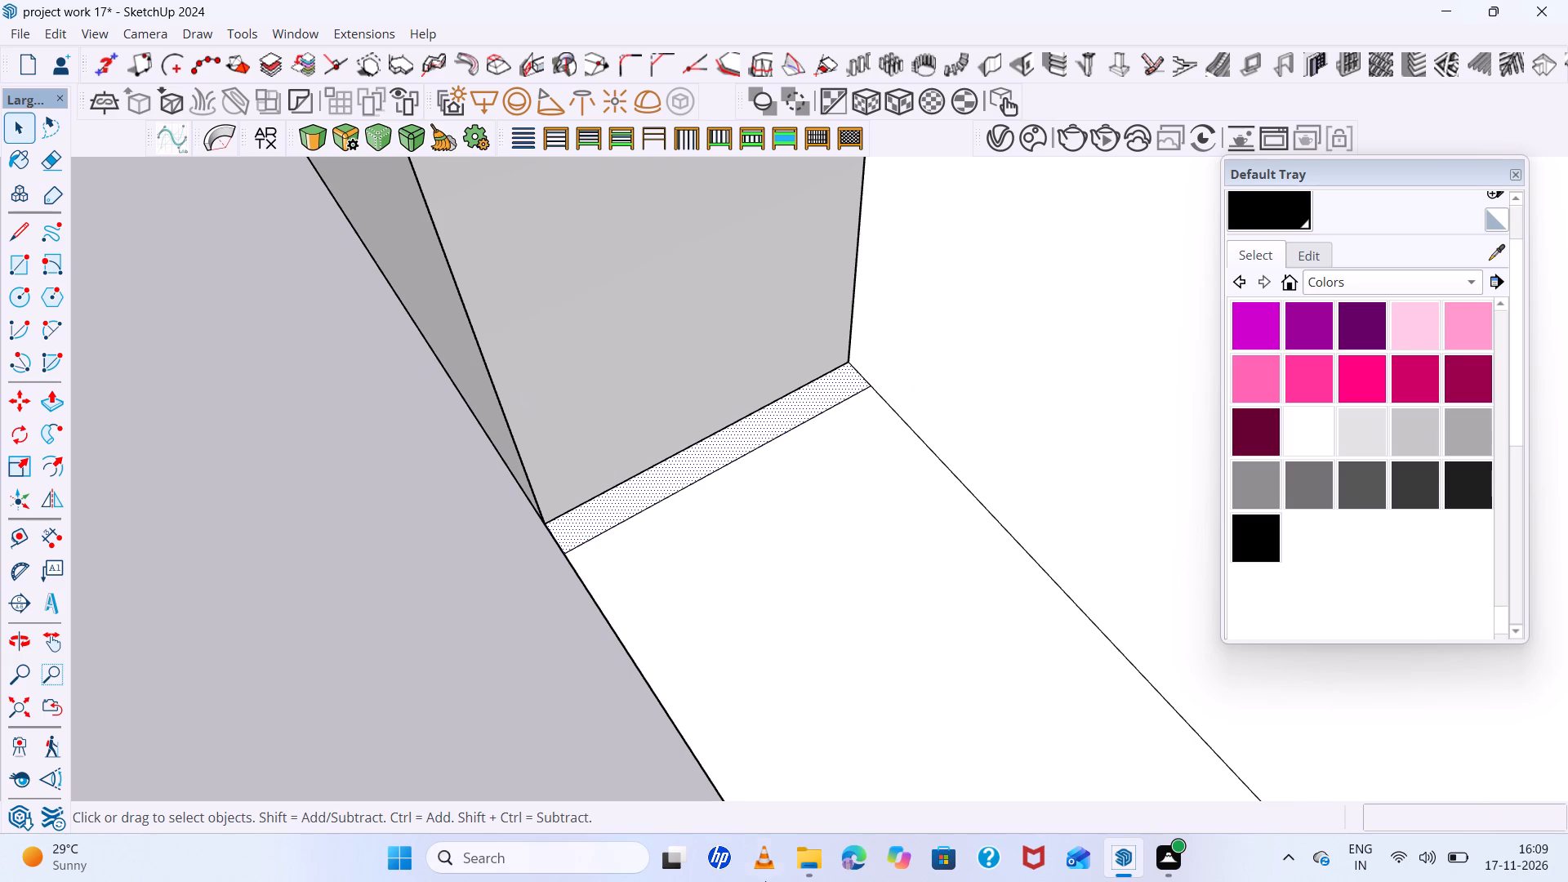
Select both outer jamb edges and the arch curve of the opening and weld them into one continuous path.
scroll(554, 679, up, 3)
scroll(573, 555, down, 7)
middle_drag(593, 568, 703, 545)
scroll(585, 541, up, 6)
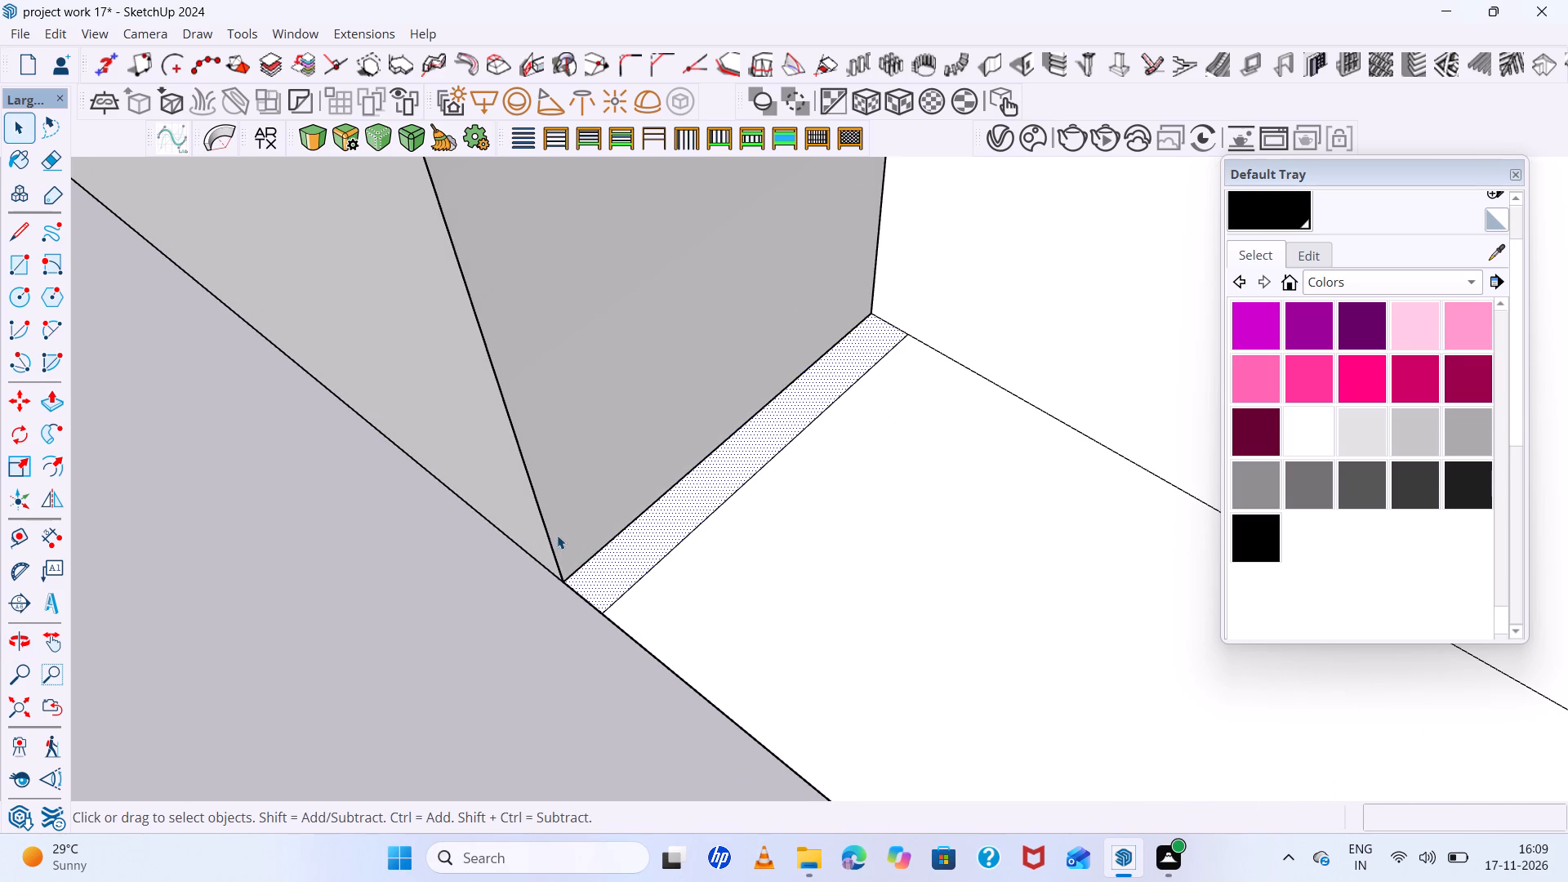
click(548, 524)
scroll(563, 540, down, 6)
scroll(589, 564, down, 19)
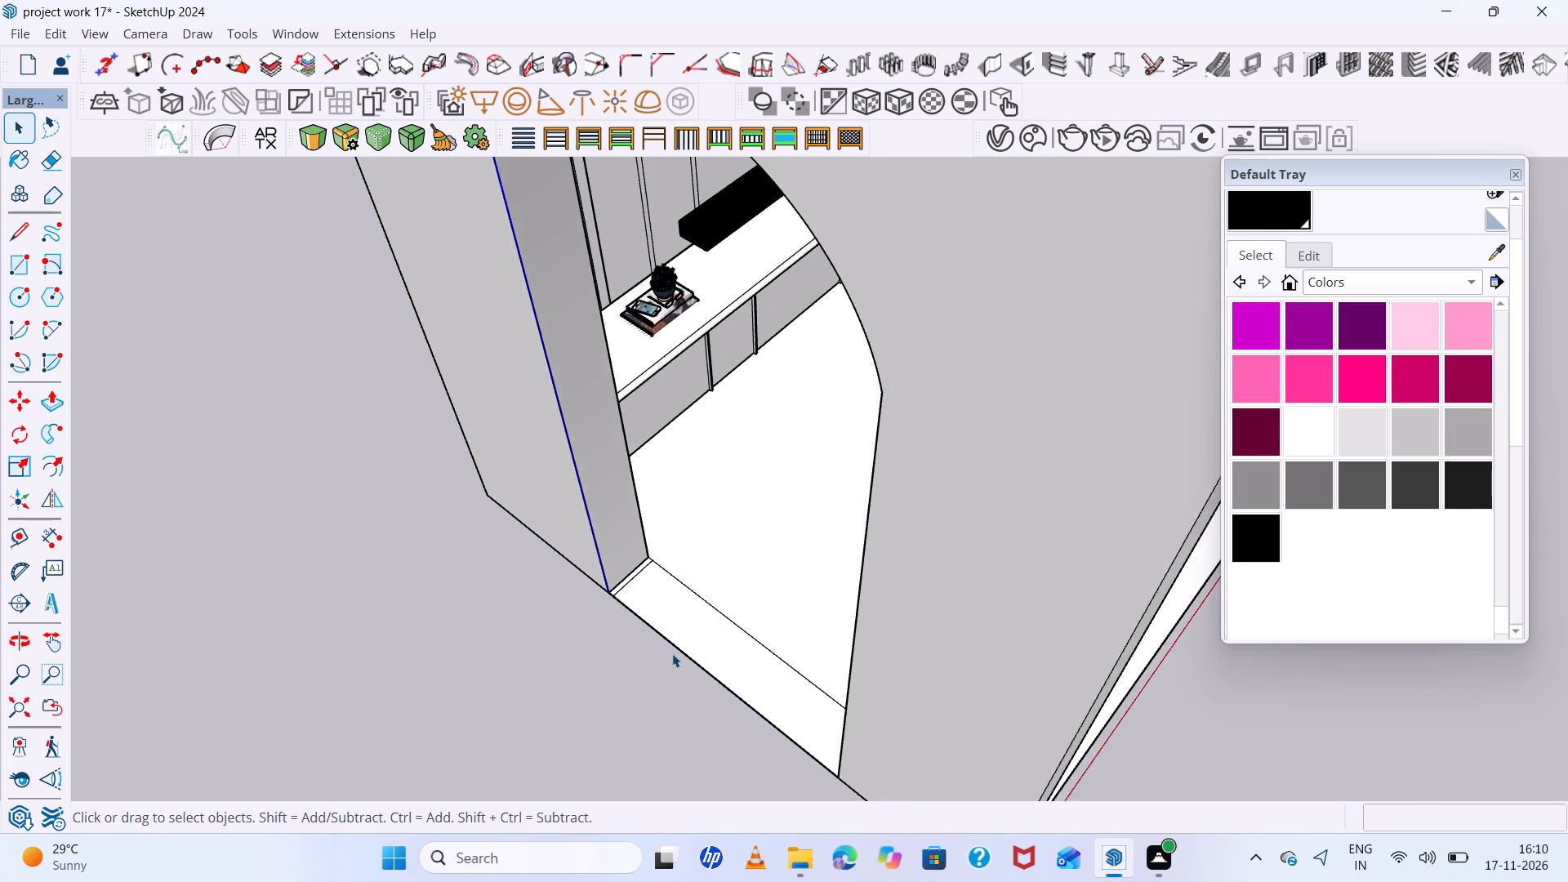
scroll(676, 655, down, 5)
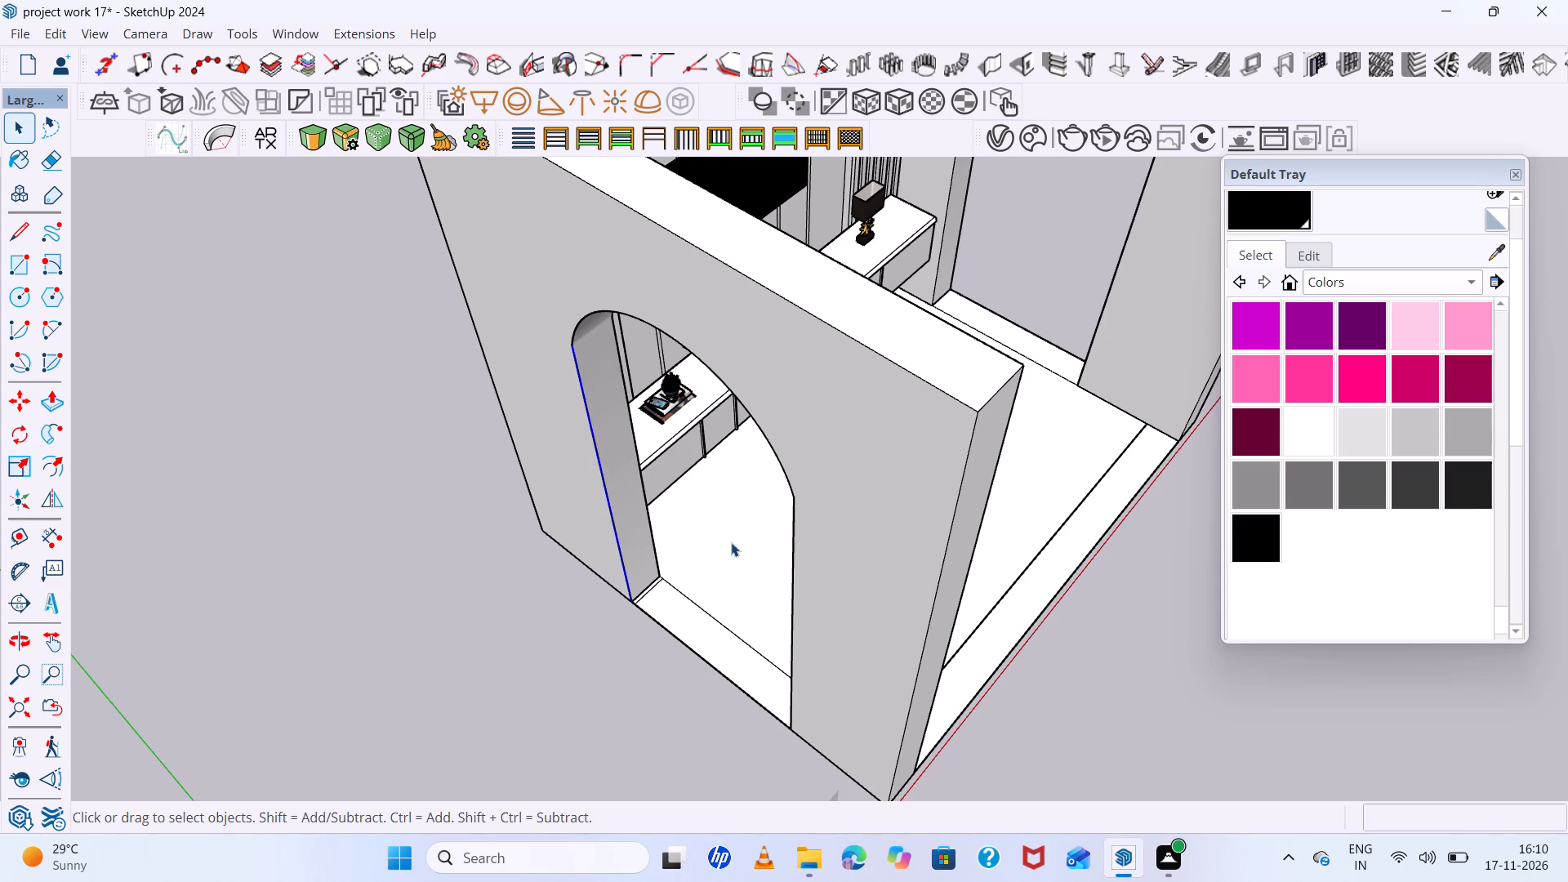
scroll(791, 341, down, 4)
scroll(638, 323, up, 10)
middle_drag(636, 317, 698, 226)
scroll(683, 252, up, 3)
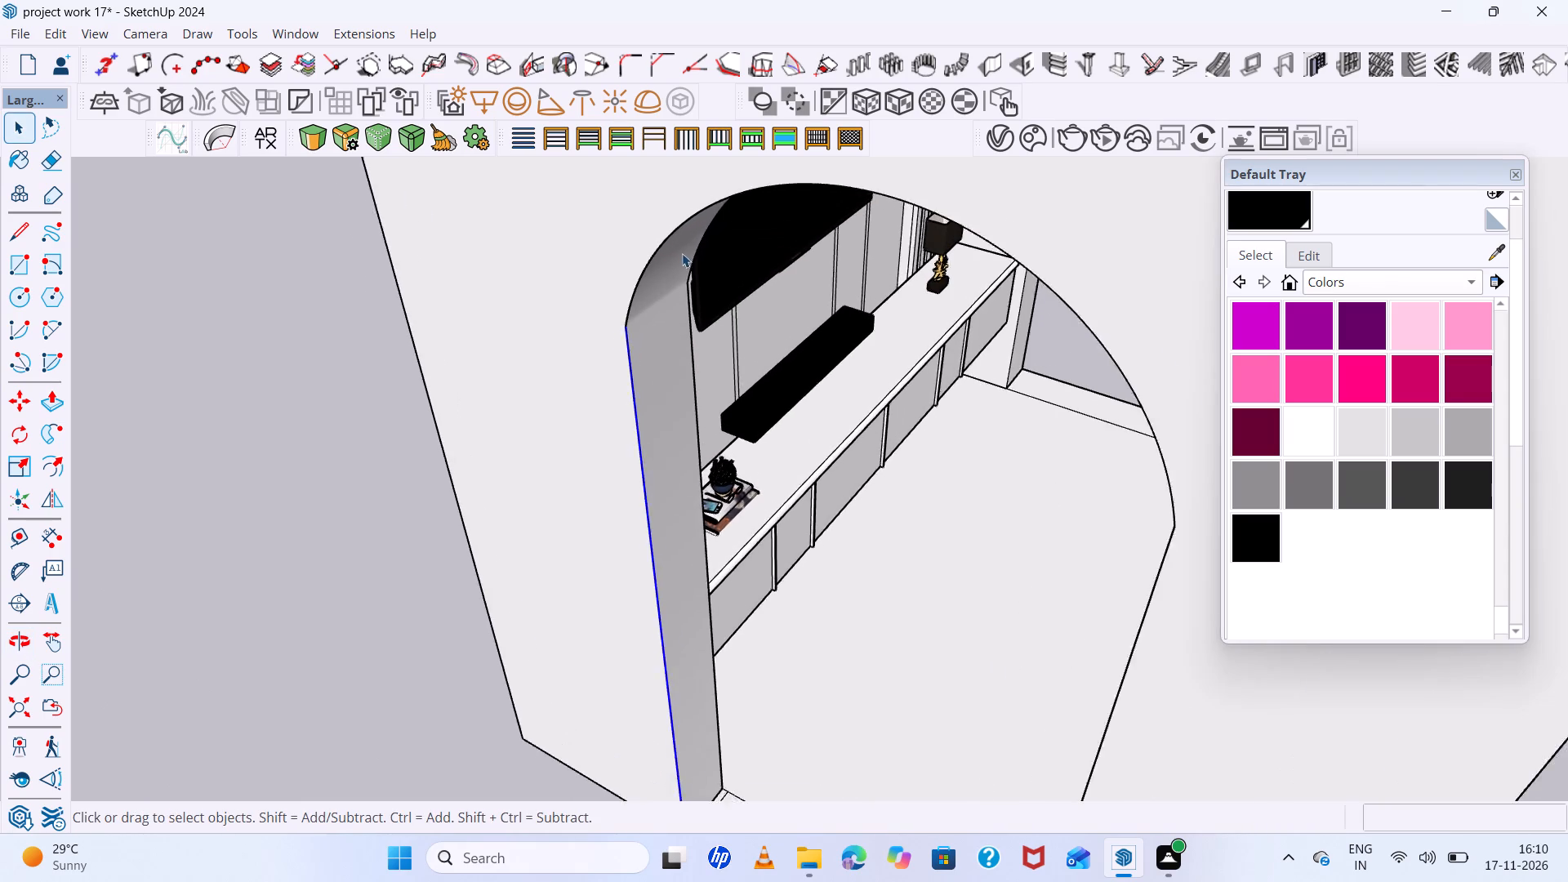
scroll(682, 253, up, 5)
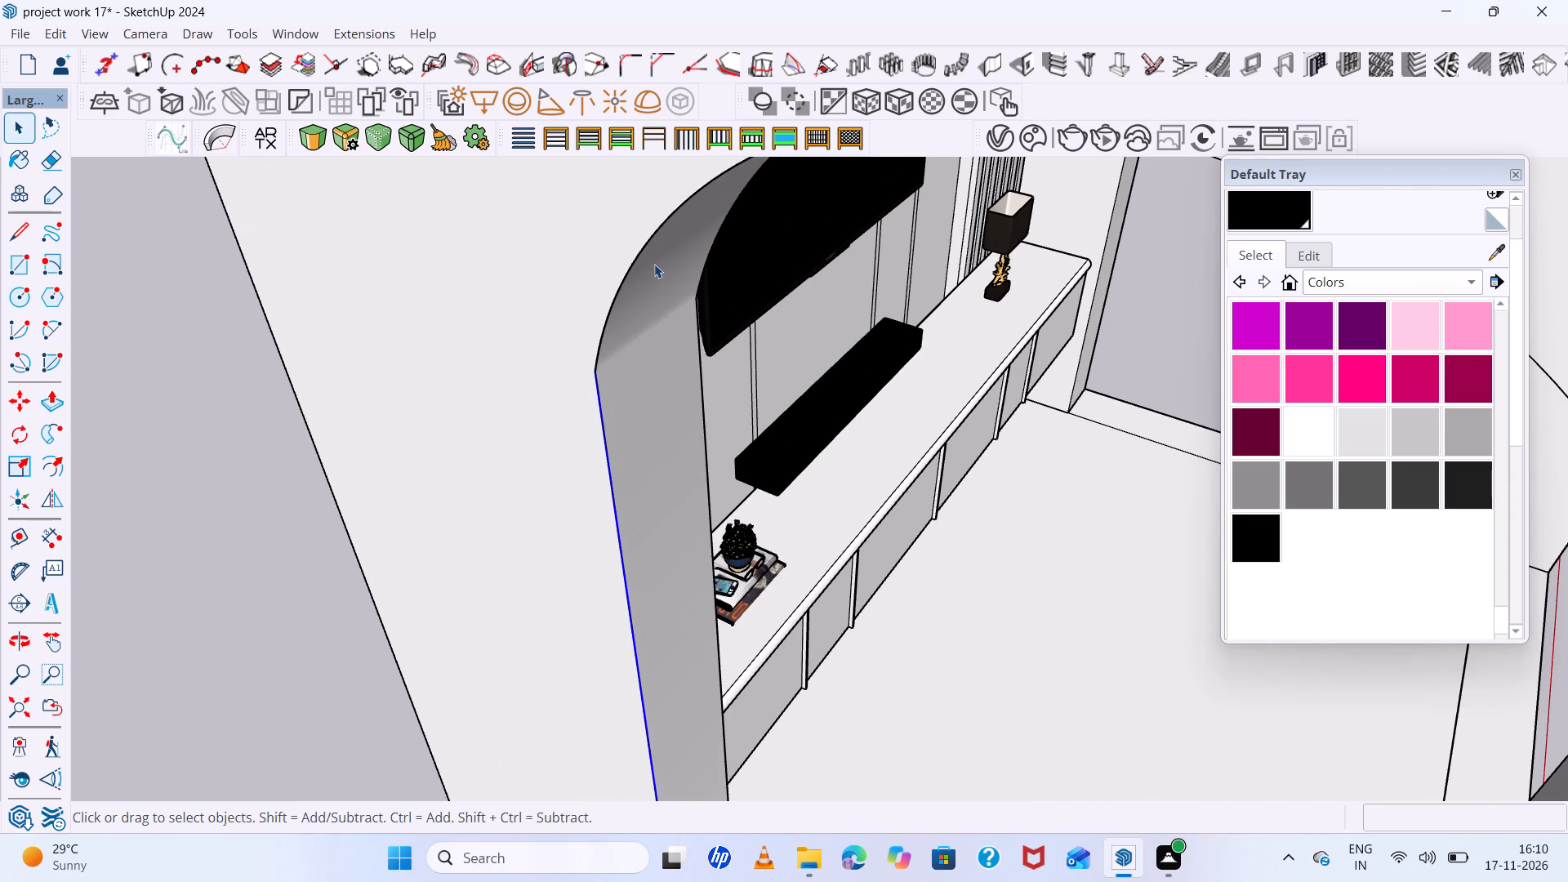
shift+click(641, 256)
scroll(631, 257, down, 19)
scroll(793, 394, down, 3)
scroll(848, 346, up, 12)
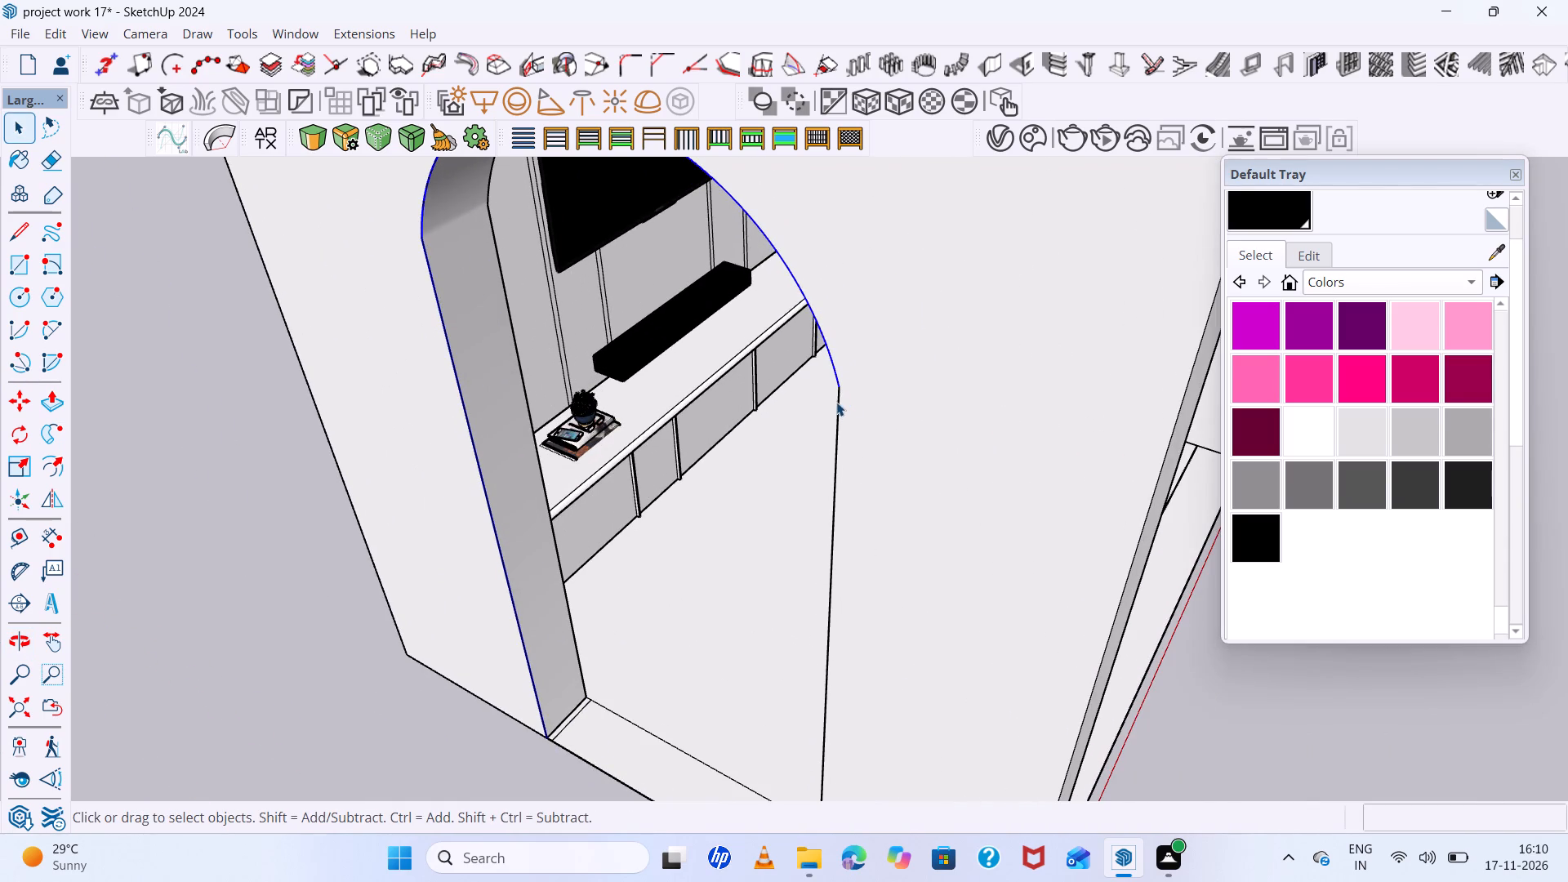
shift+click(839, 405)
scroll(753, 385, down, 6)
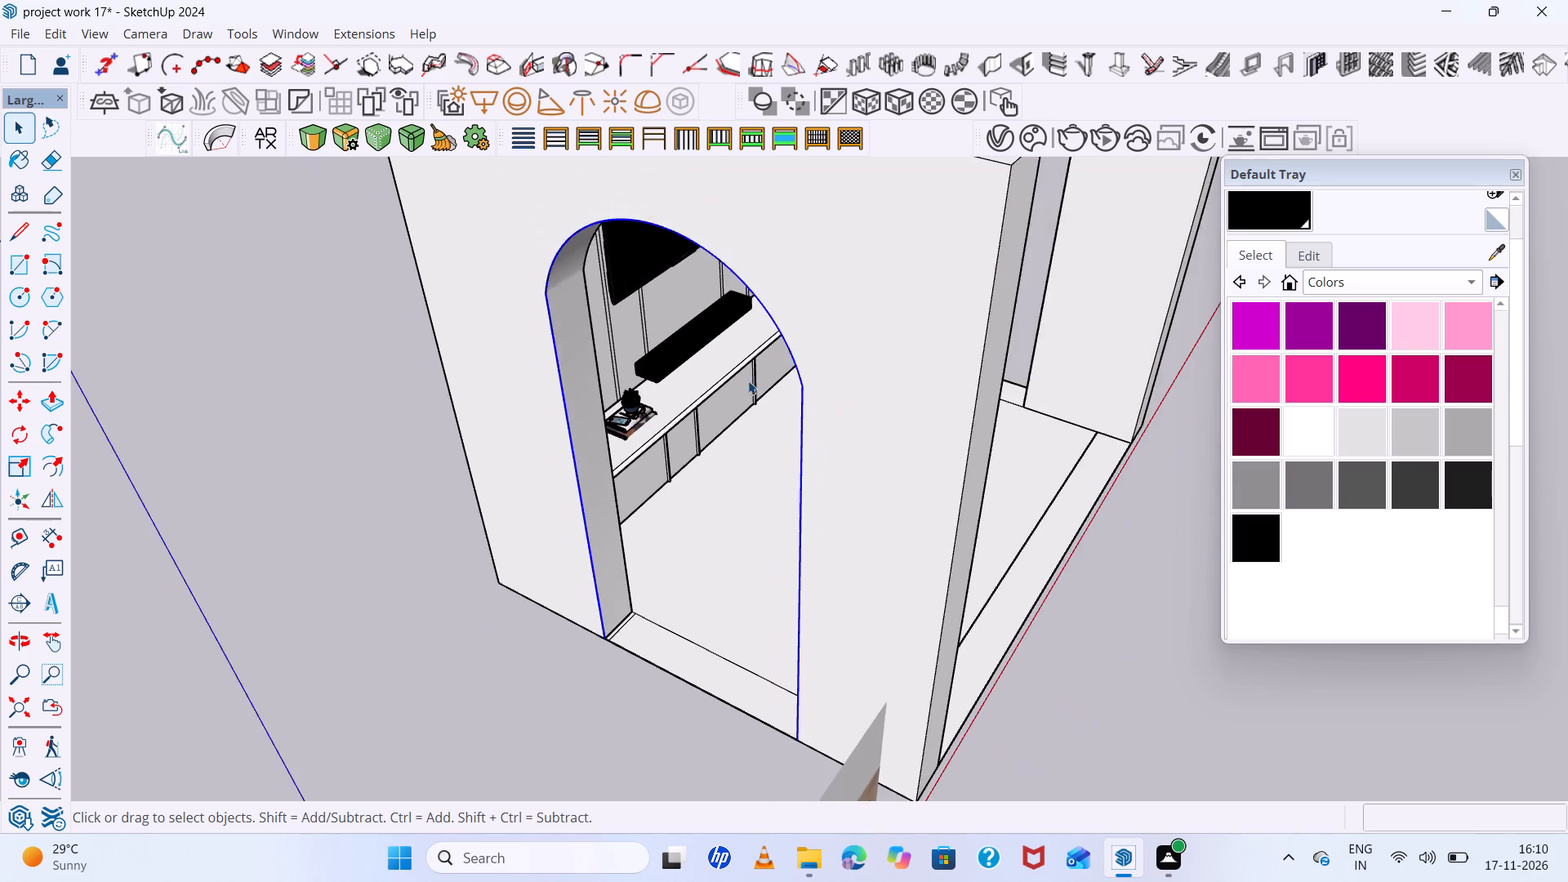
scroll(659, 702, down, 6)
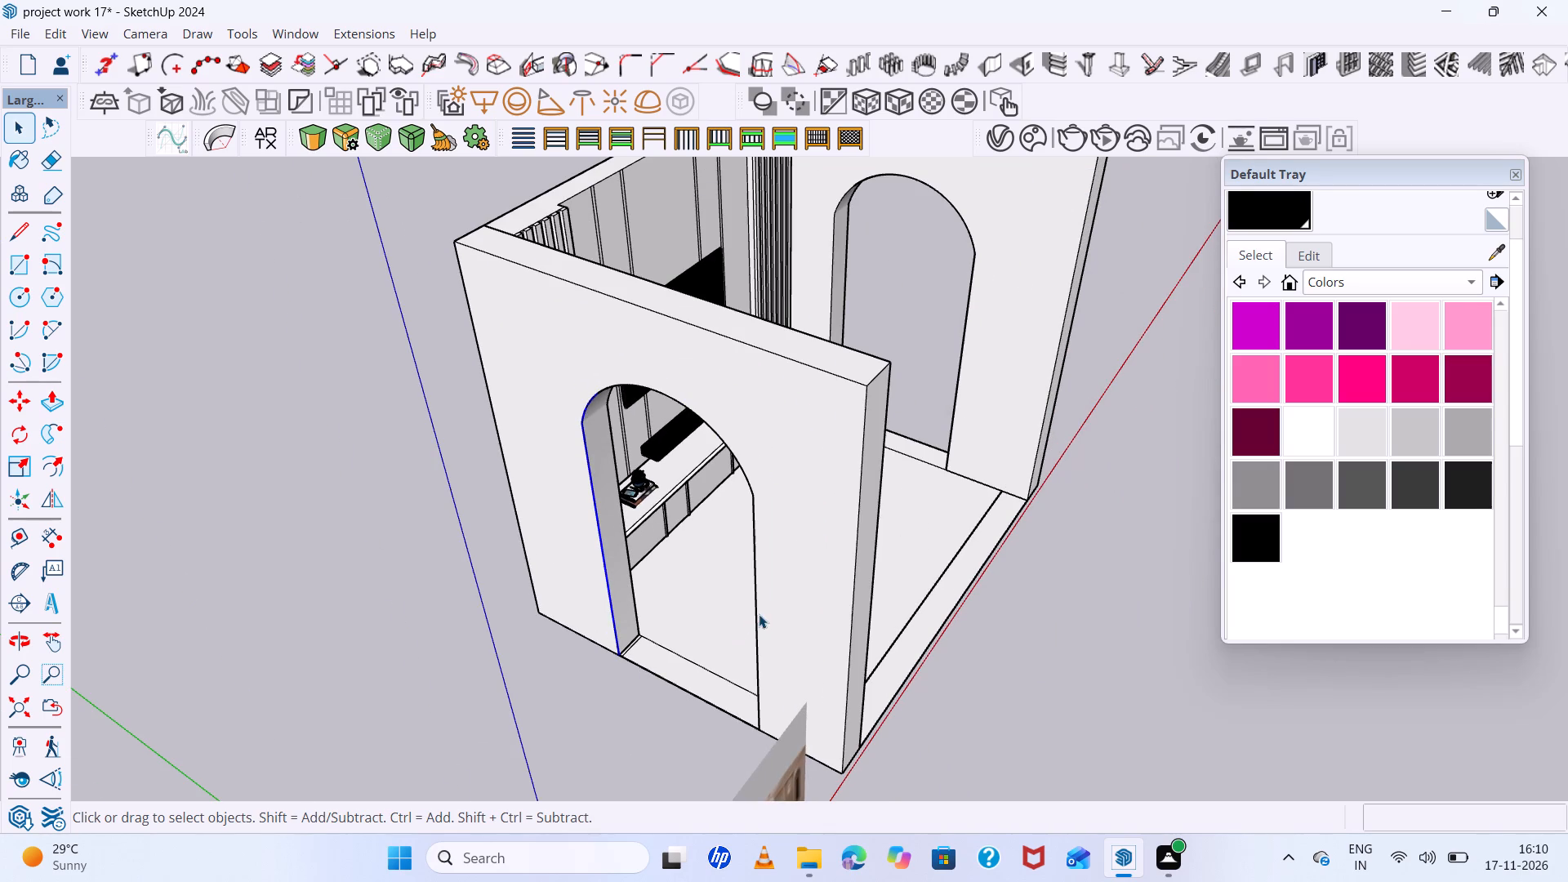
right_click(755, 616)
click(864, 329)
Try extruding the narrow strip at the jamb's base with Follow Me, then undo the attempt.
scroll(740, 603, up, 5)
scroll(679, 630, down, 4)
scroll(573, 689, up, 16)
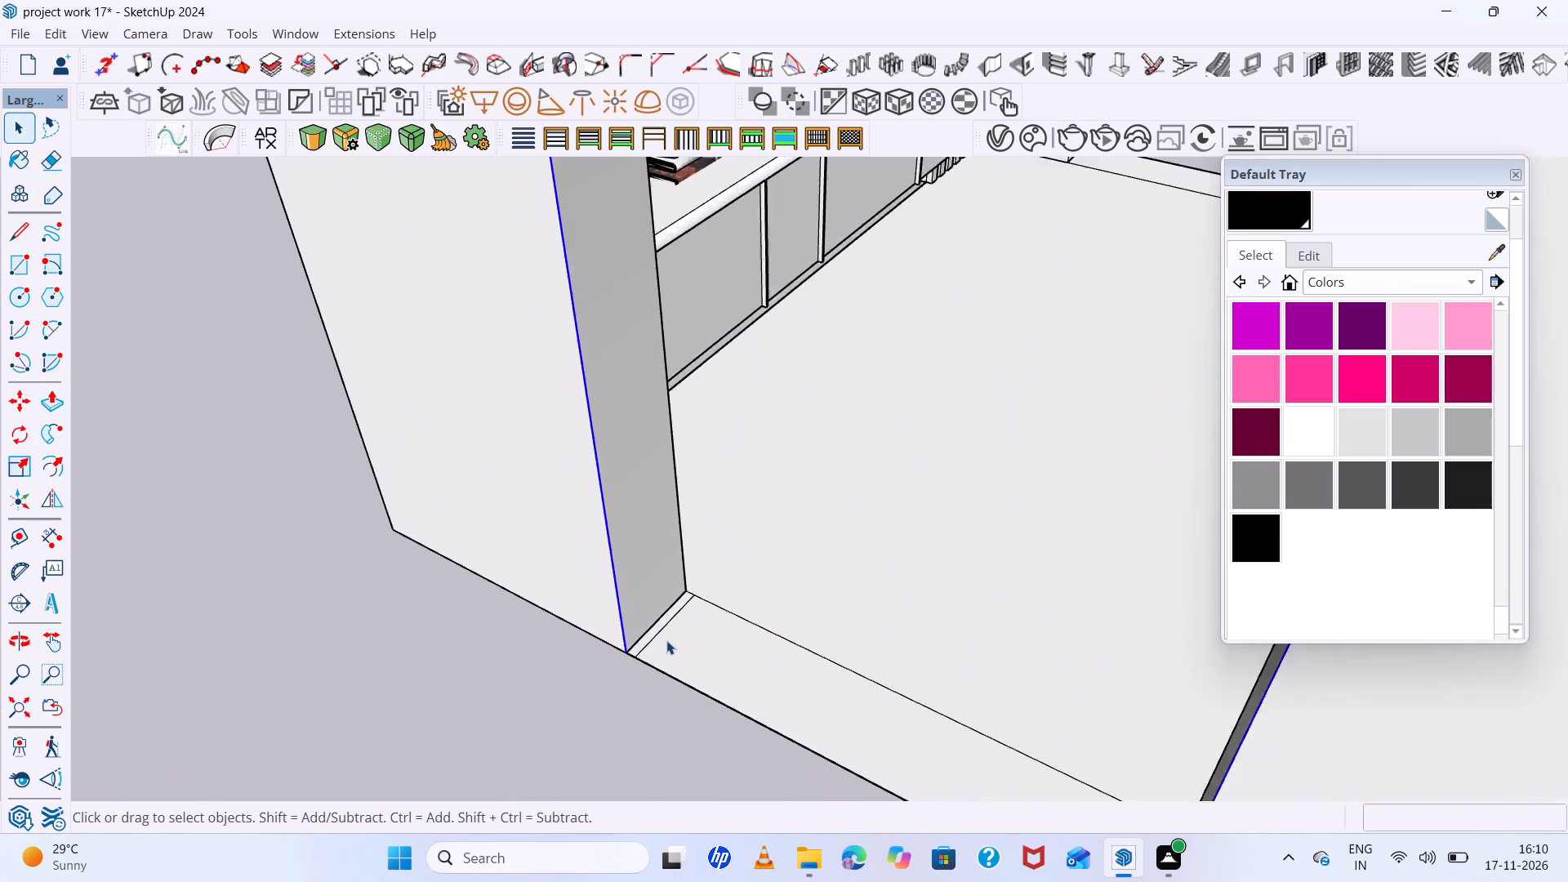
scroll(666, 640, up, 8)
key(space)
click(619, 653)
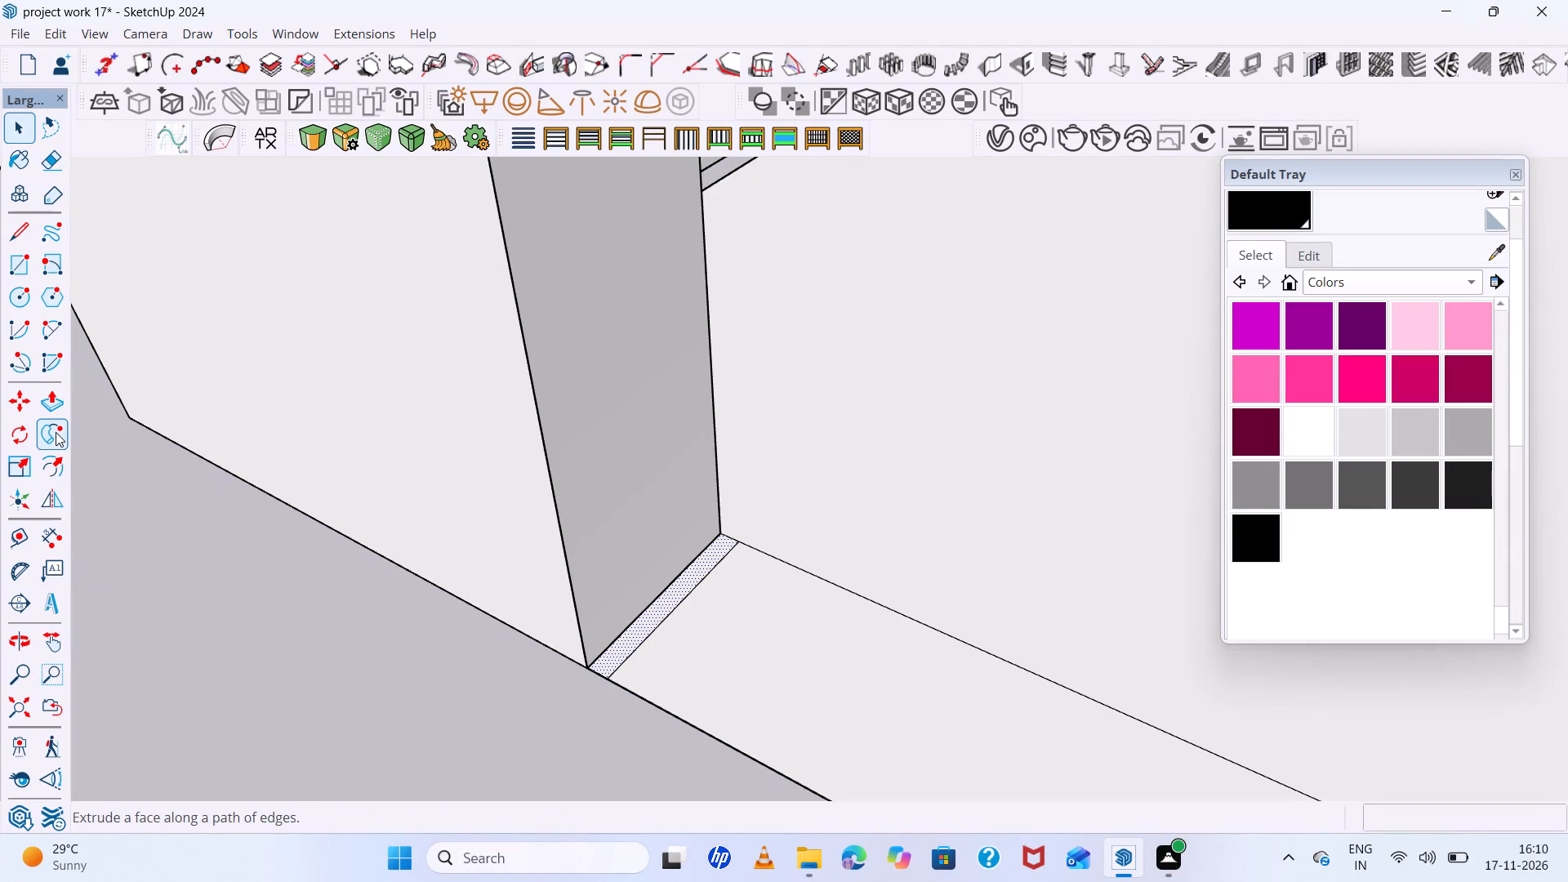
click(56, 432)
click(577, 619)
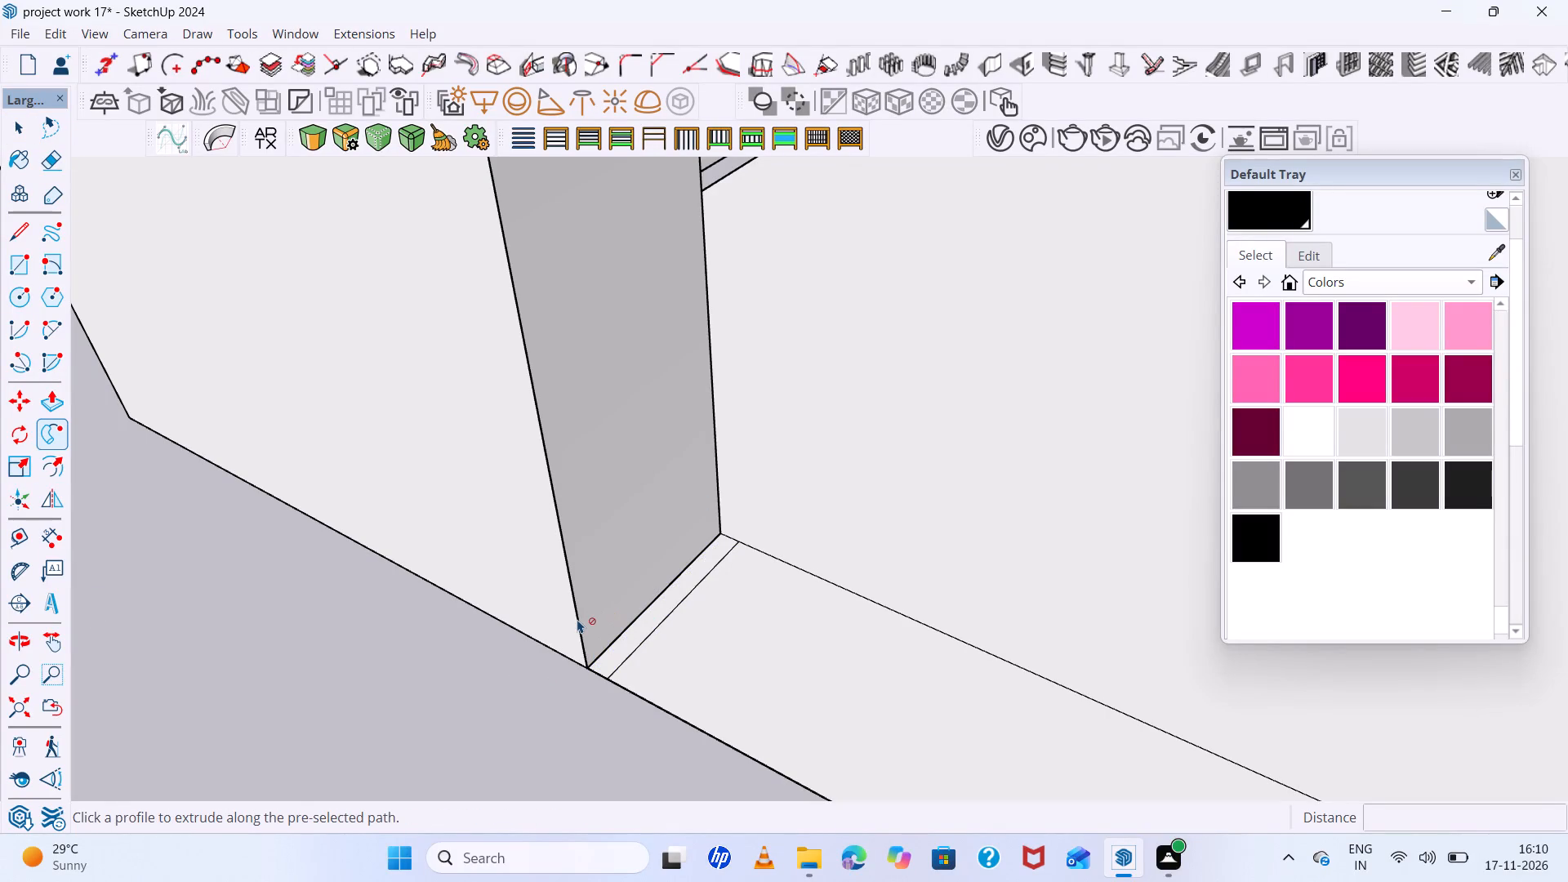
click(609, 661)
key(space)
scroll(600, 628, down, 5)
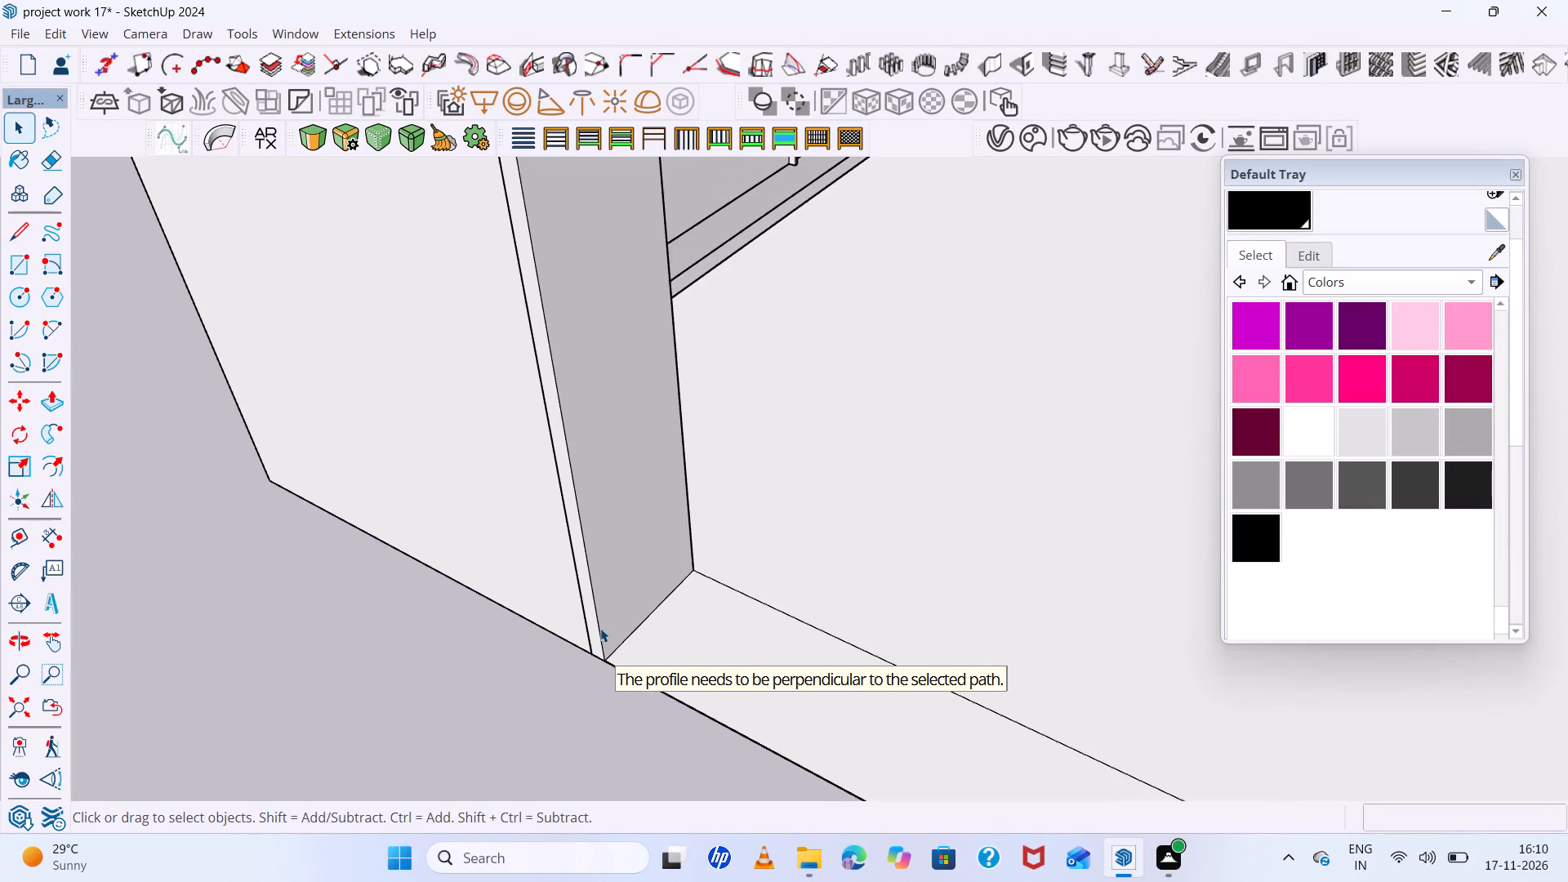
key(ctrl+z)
Extrude the 1" strip face with Follow Me along the arched opening's outer edge path to form the lining.
scroll(598, 627, up, 4)
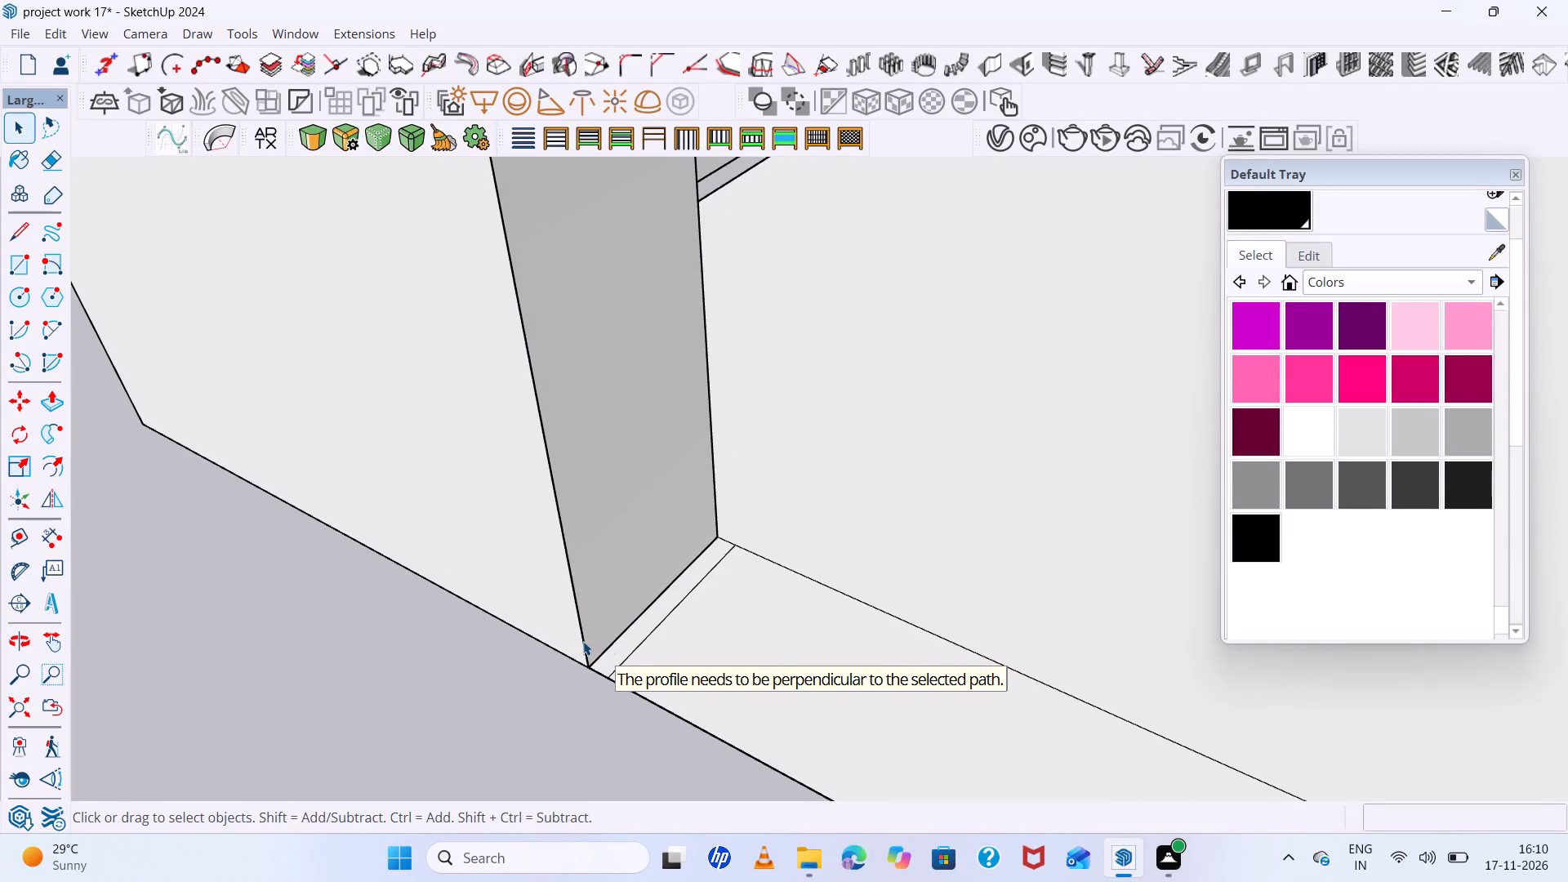
click(583, 641)
click(40, 429)
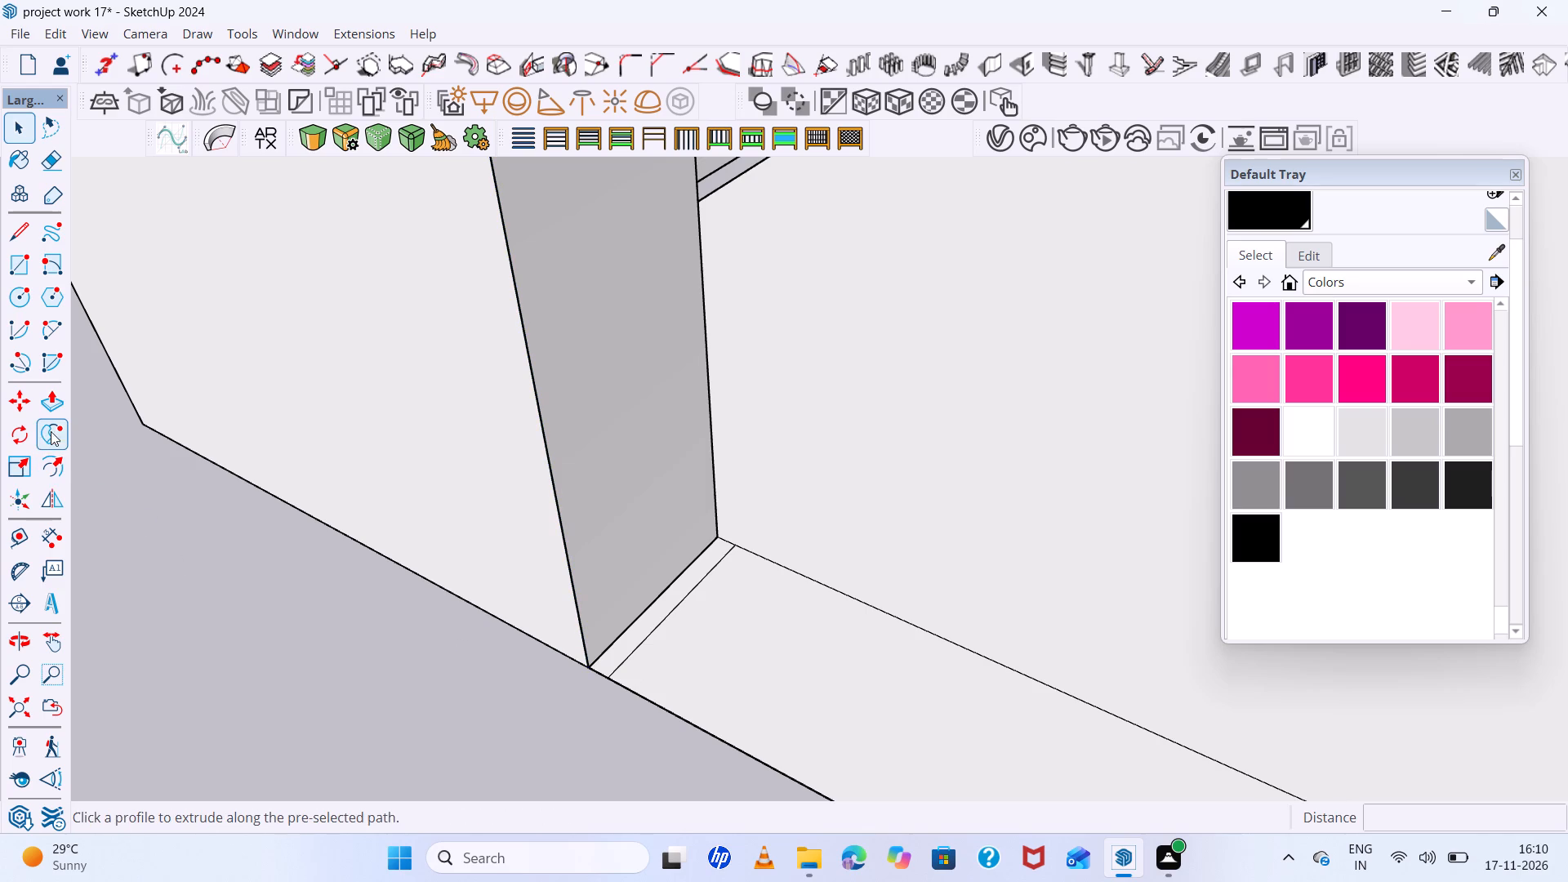
click(605, 666)
Examine the new arch lining from outside the wall and from inside the room.
scroll(587, 663, down, 11)
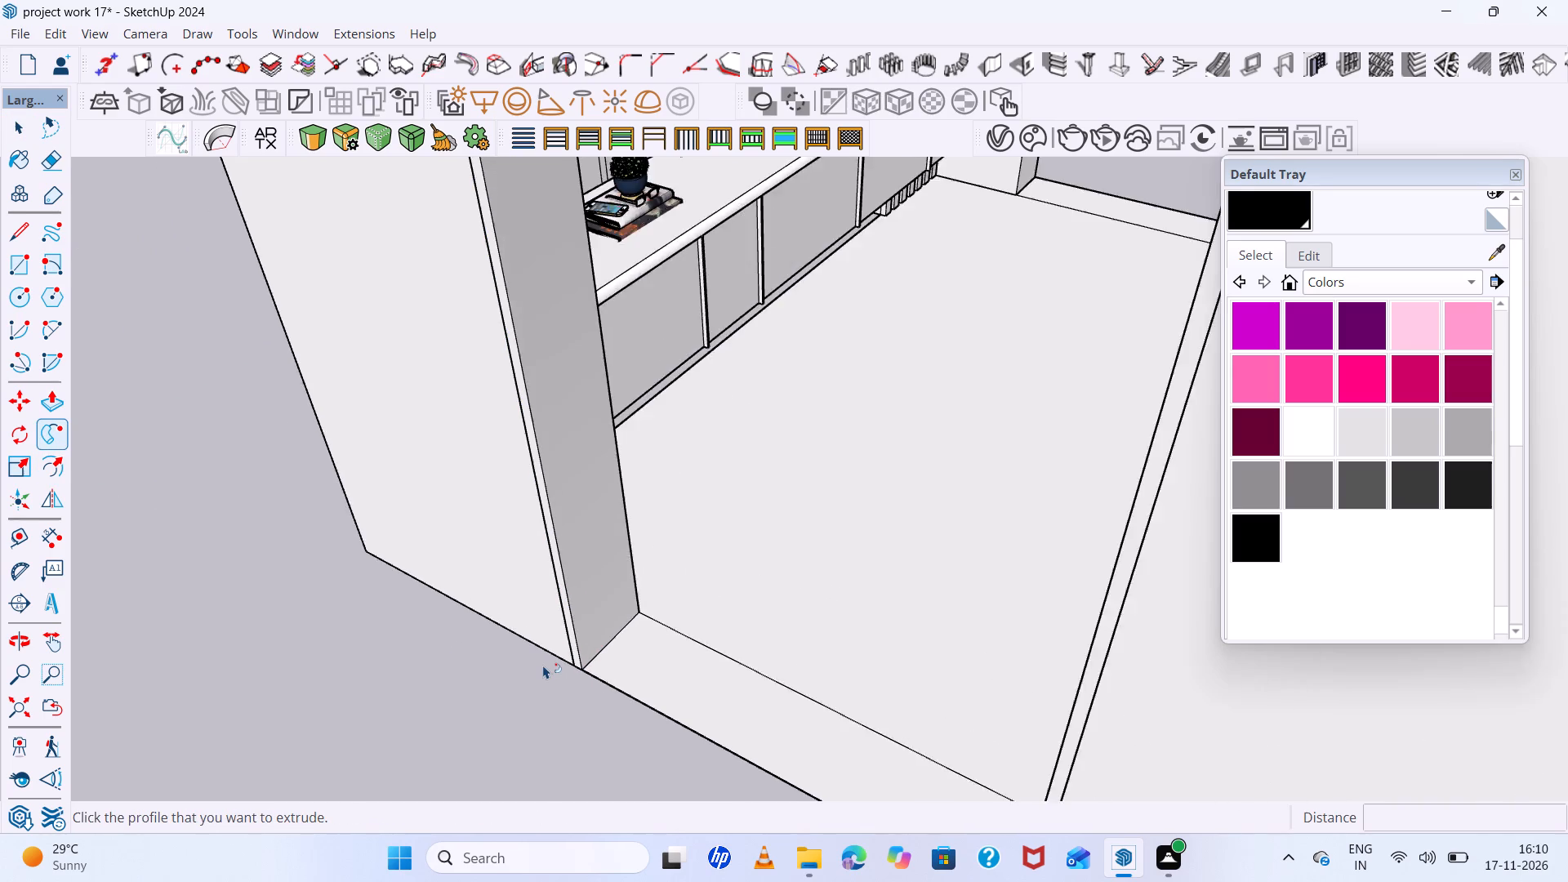
scroll(543, 665, down, 20)
middle_drag(544, 663, 777, 497)
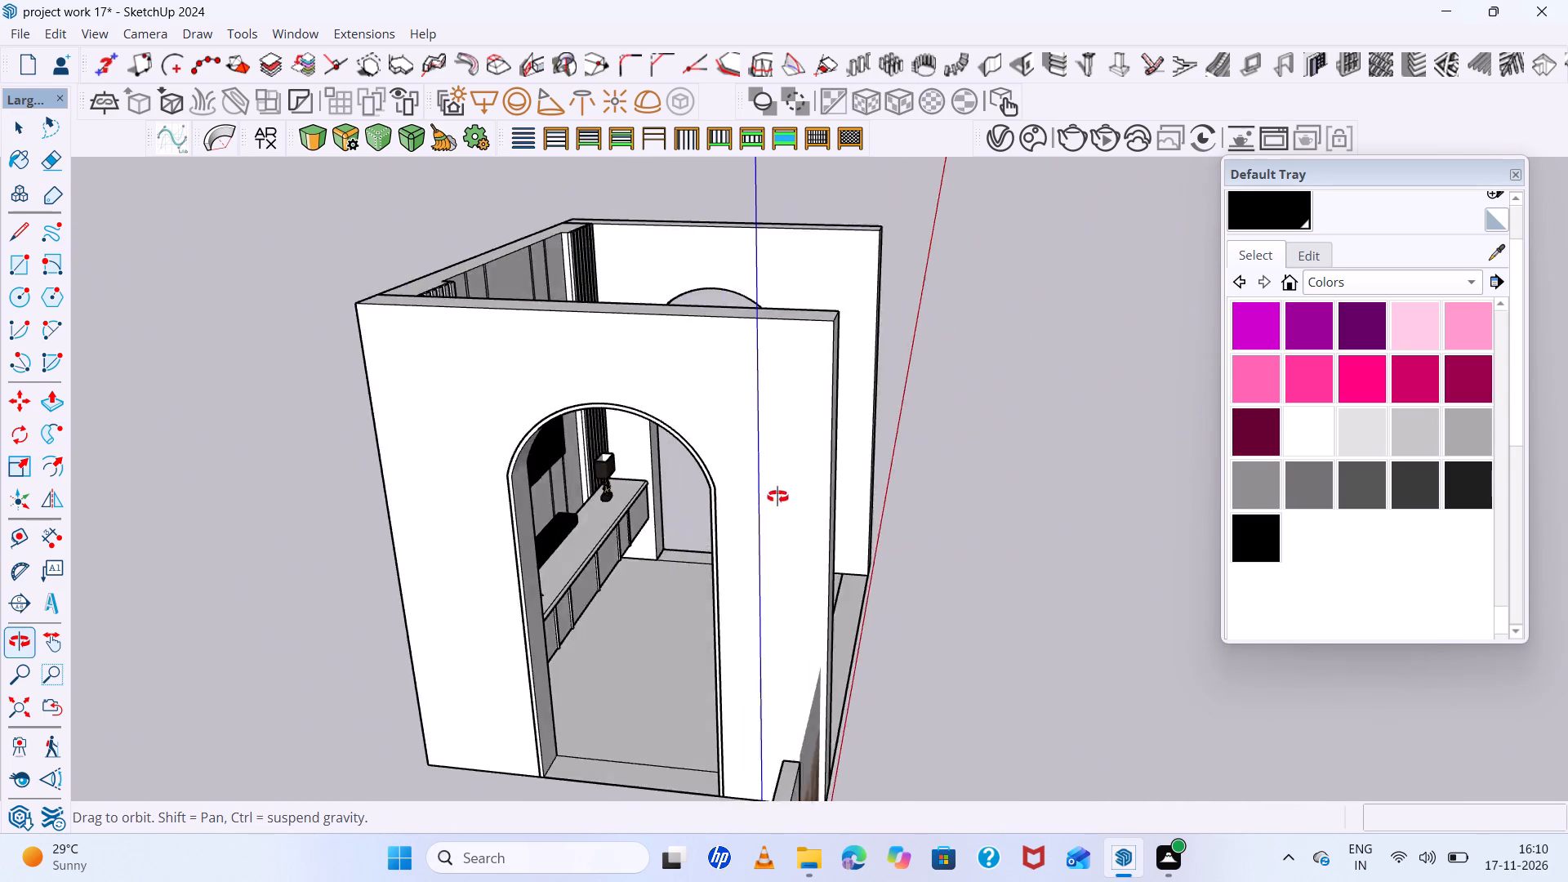
middle_drag(777, 497, 191, 604)
scroll(659, 534, up, 5)
middle_drag(653, 537, 411, 577)
scroll(733, 577, up, 5)
scroll(621, 492, up, 3)
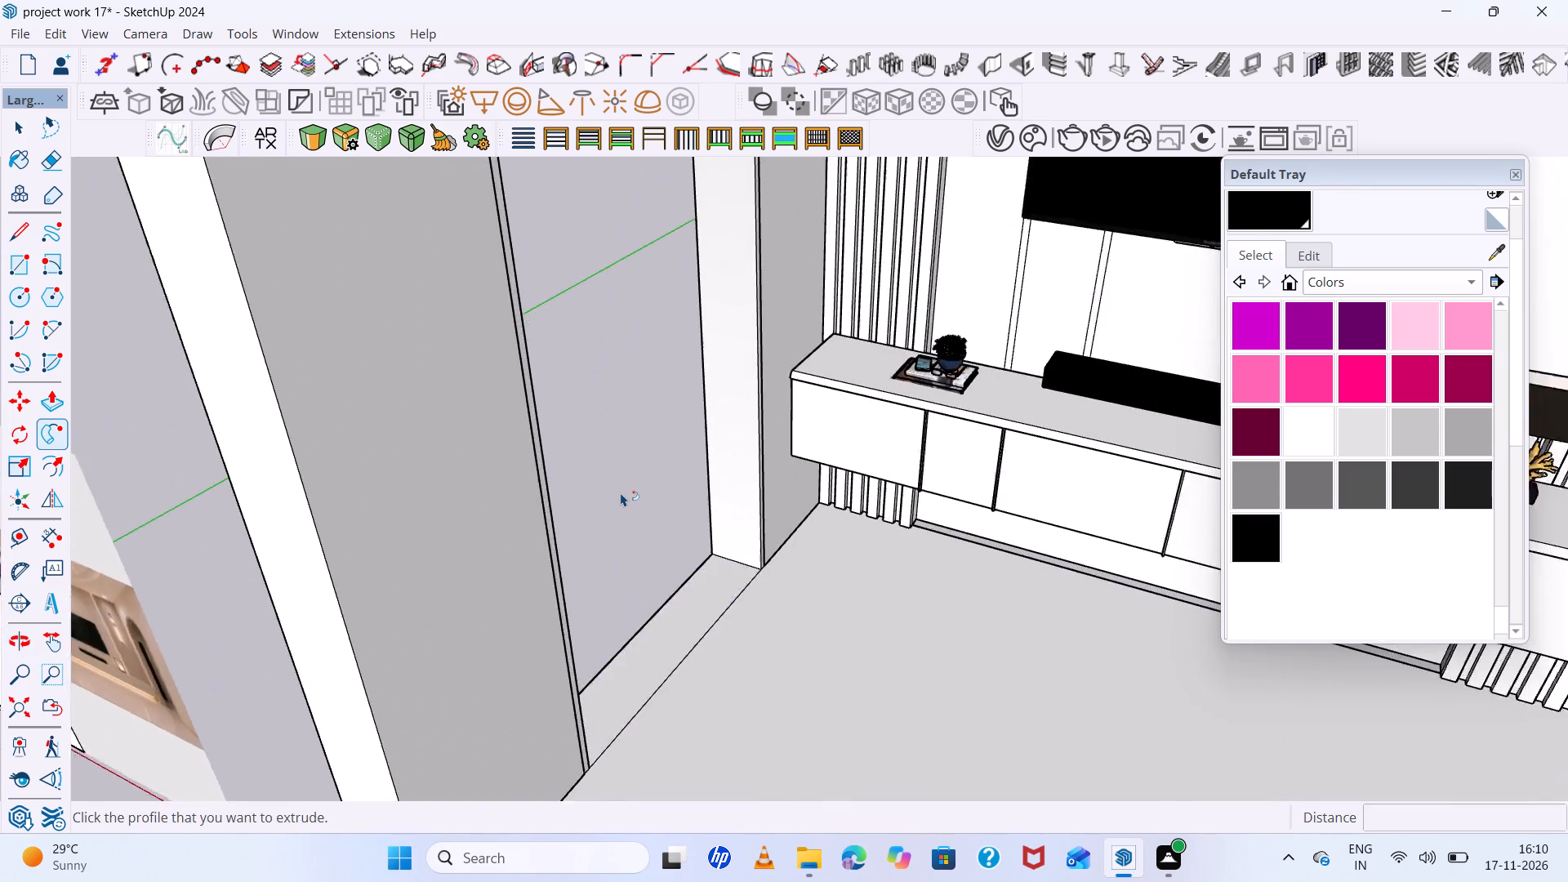
scroll(621, 492, up, 1)
middle_drag(620, 492, 537, 569)
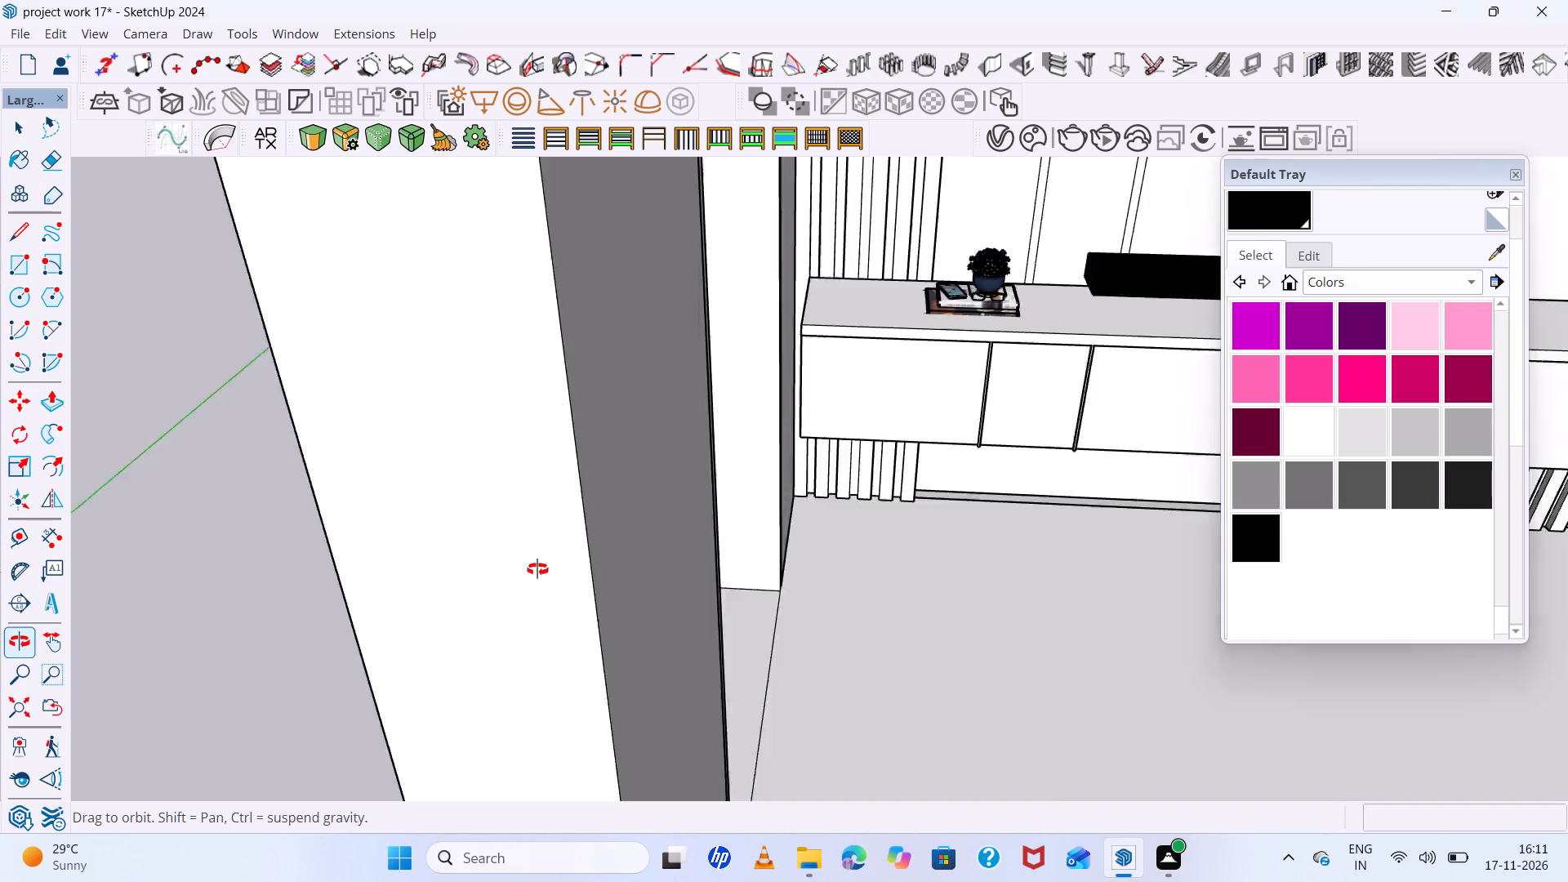
middle_drag(537, 569, 495, 664)
scroll(636, 527, down, 11)
scroll(598, 699, up, 5)
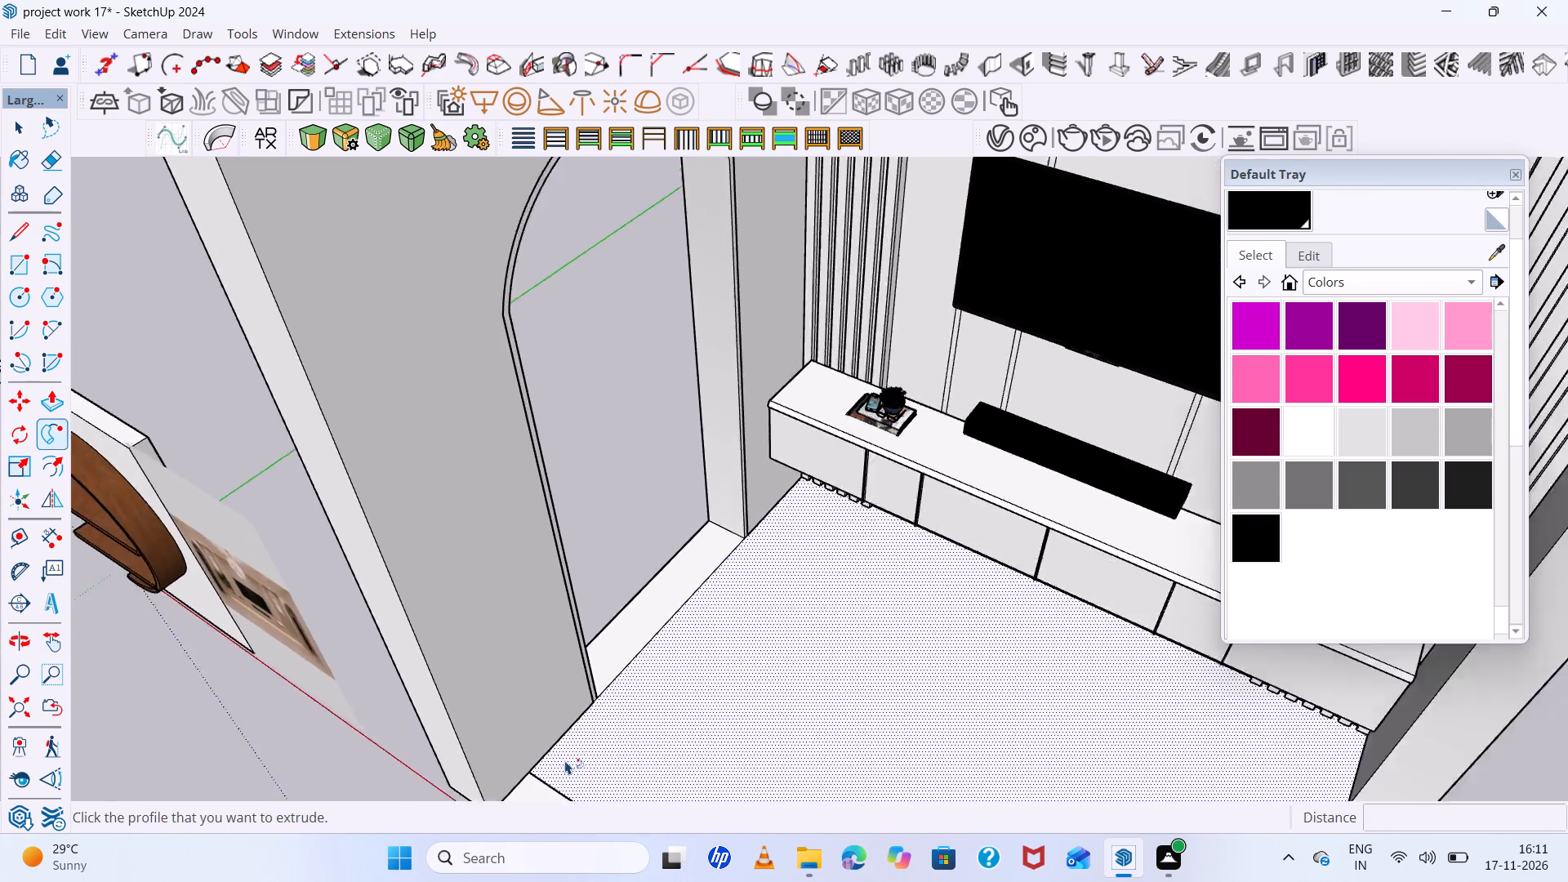
scroll(565, 760, up, 2)
scroll(614, 690, up, 11)
middle_drag(590, 657, 301, 764)
scroll(457, 515, up, 3)
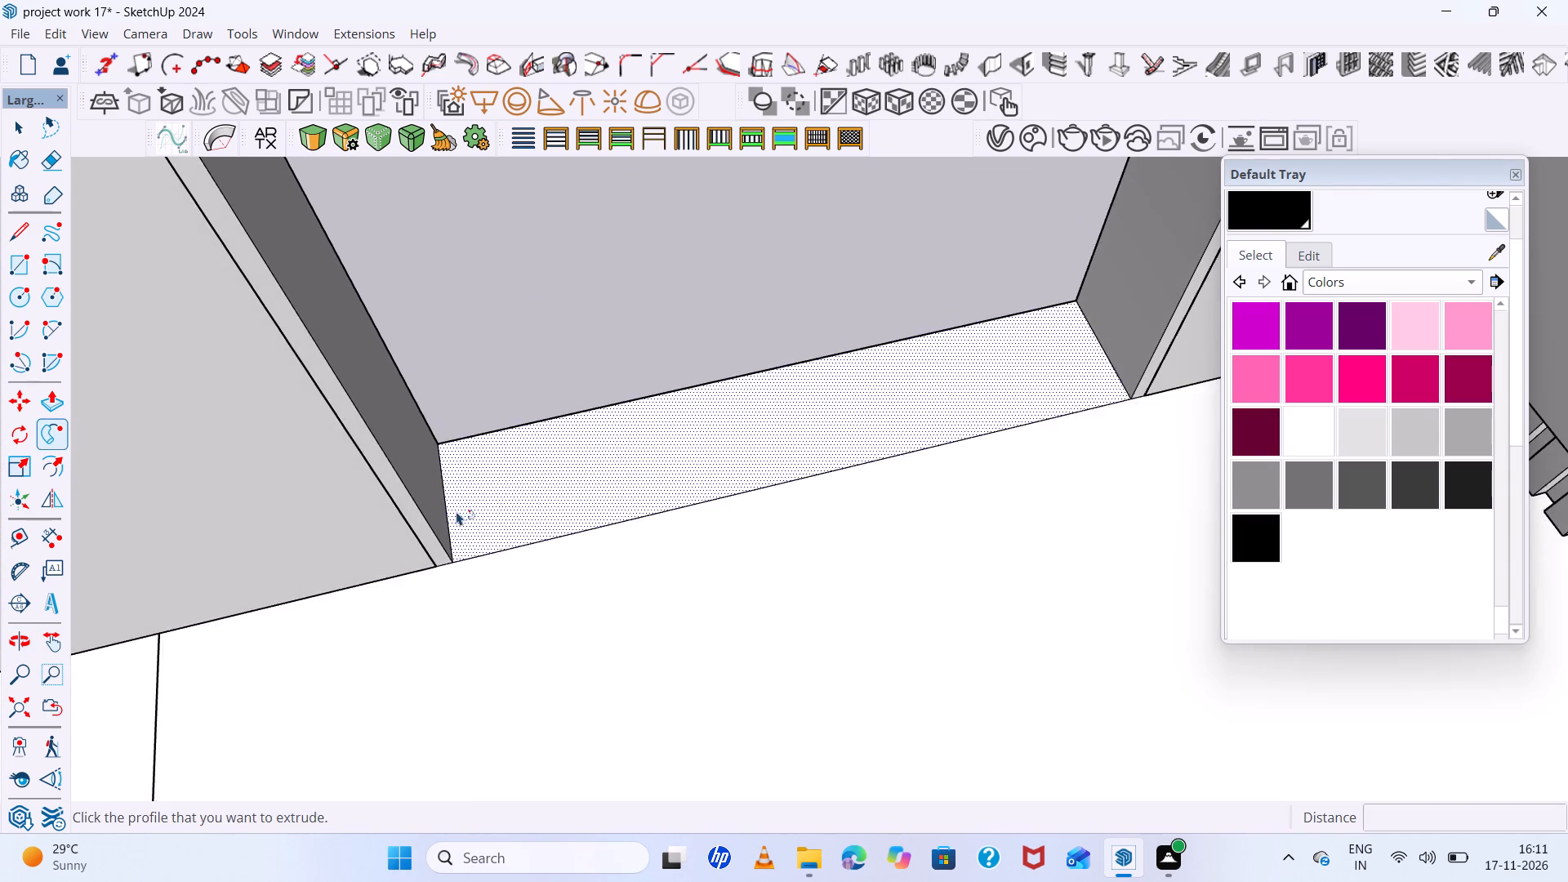
scroll(457, 511, up, 3)
scroll(417, 489, down, 20)
scroll(417, 489, down, 12)
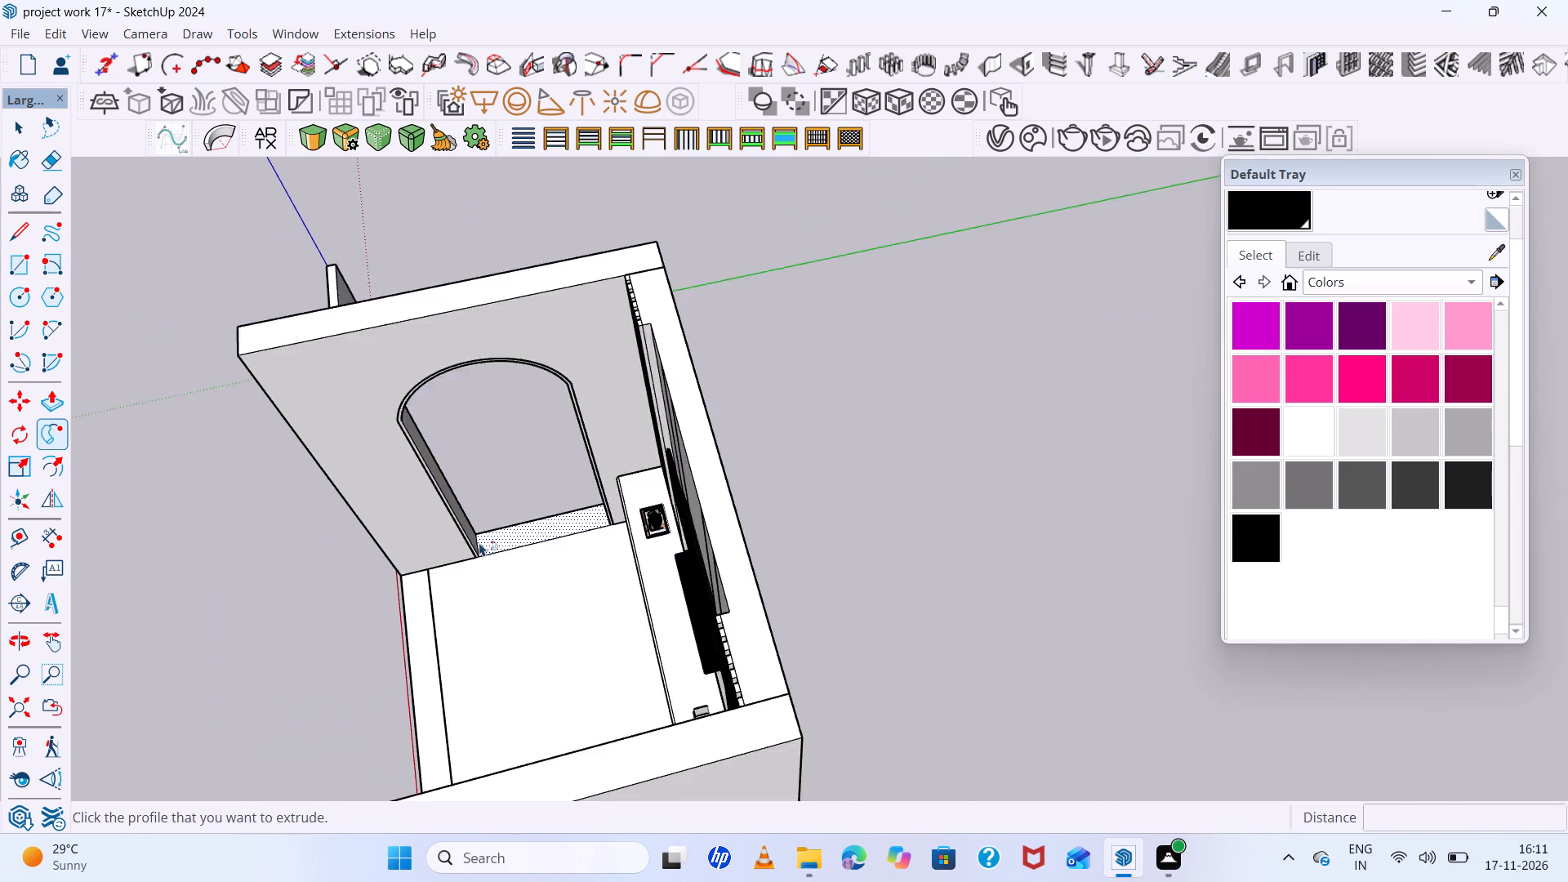
middle_drag(425, 532, 1009, 505)
scroll(532, 525, down, 4)
scroll(606, 596, up, 2)
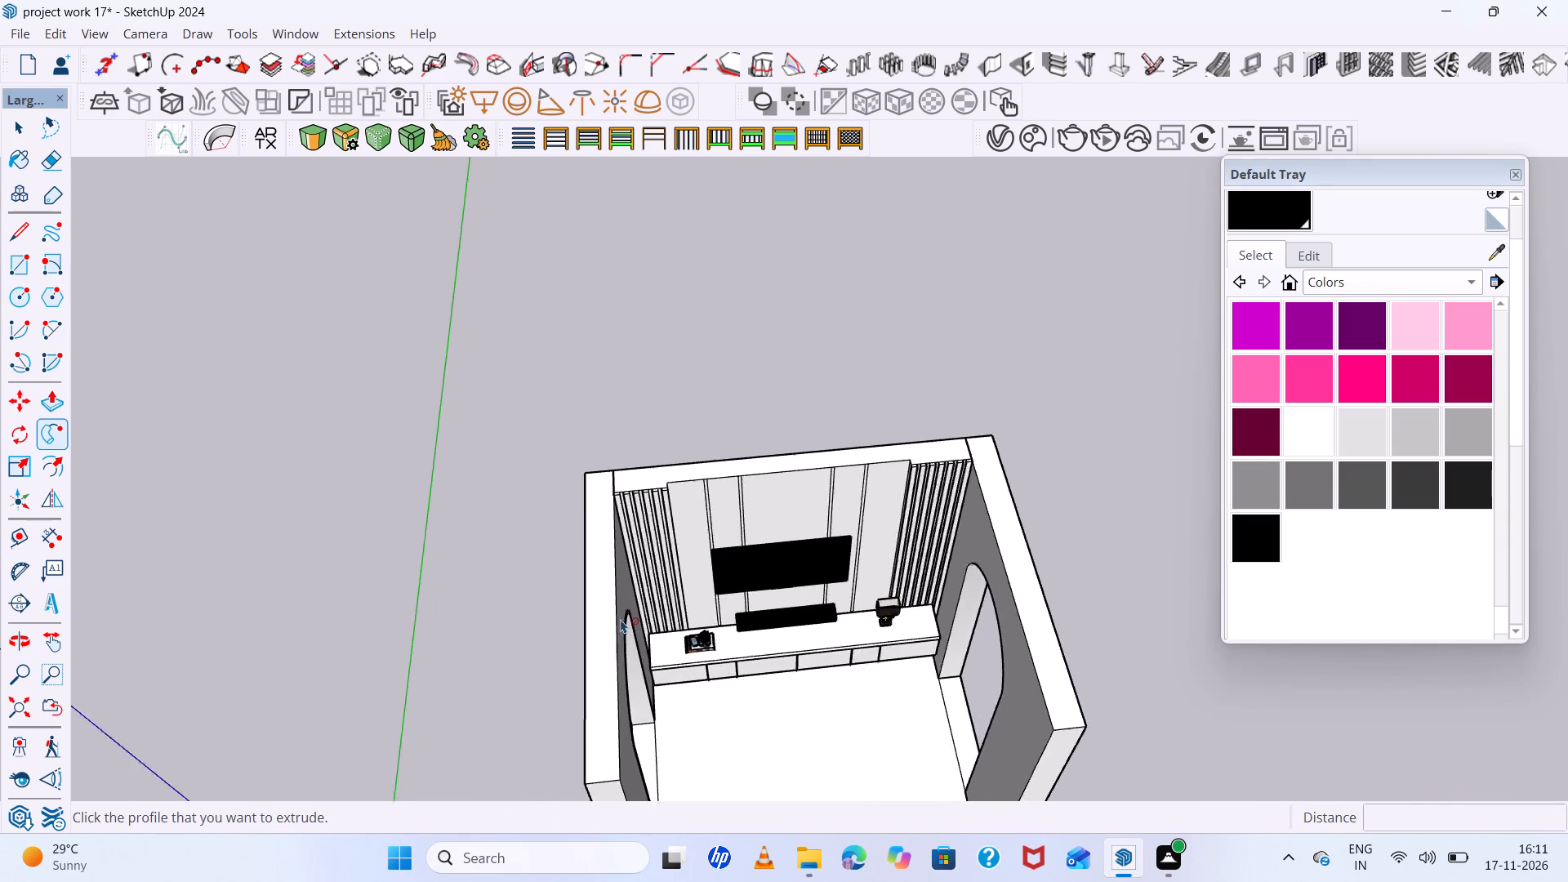
scroll(621, 619, up, 8)
scroll(566, 408, down, 6)
middle_drag(454, 423, 720, 286)
scroll(457, 426, up, 1)
scroll(672, 265, down, 1)
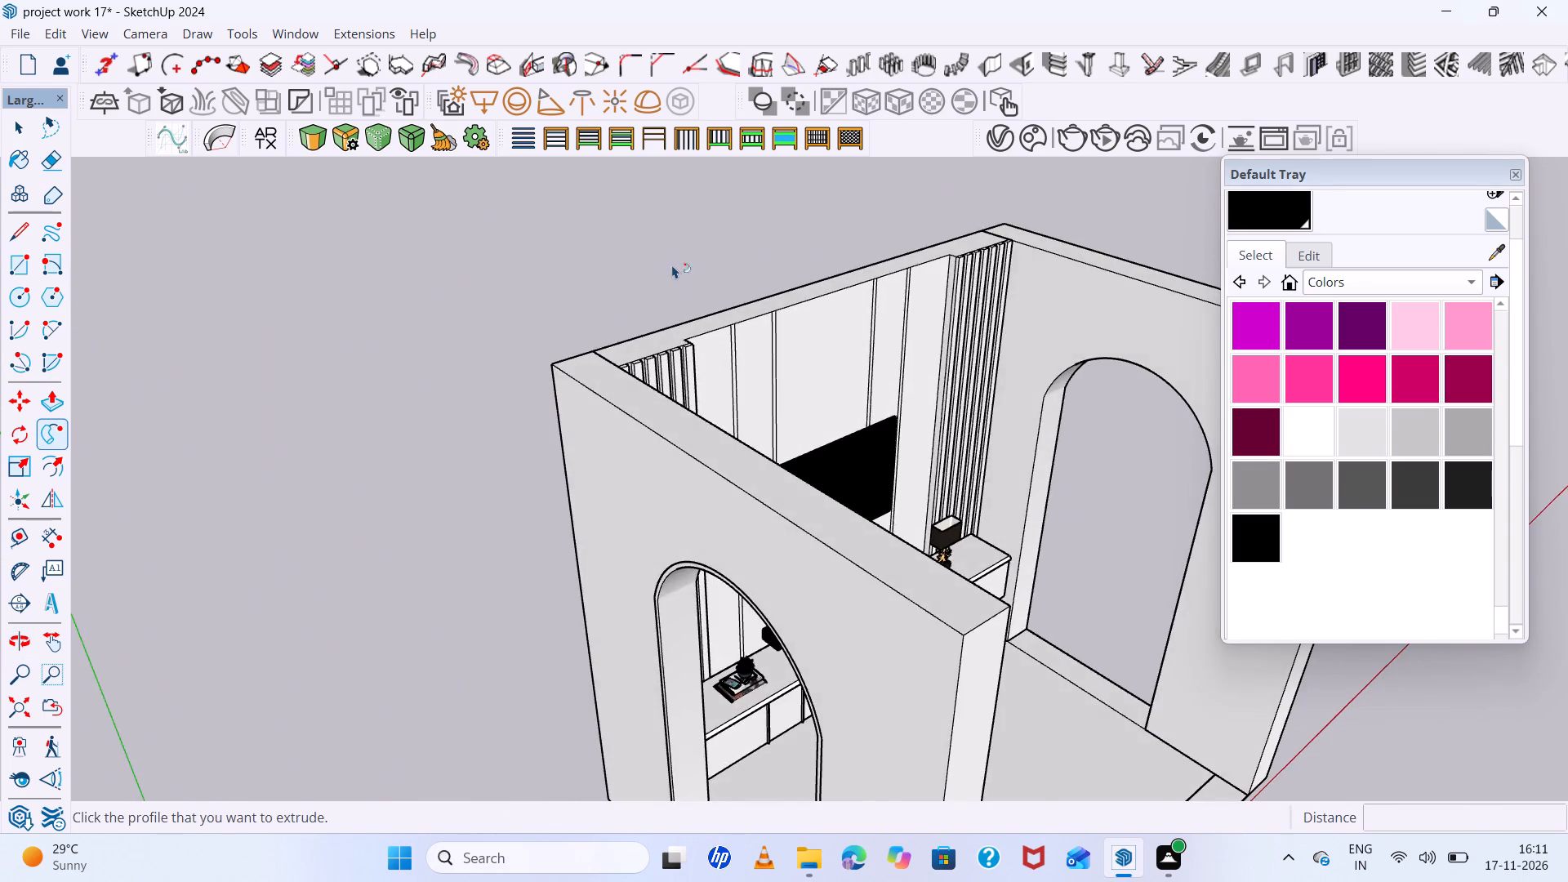
scroll(672, 265, down, 11)
Draw a rectangle about 1" by 9" across the threshold at the base of the lined jamb.
scroll(749, 576, up, 20)
scroll(749, 576, up, 2)
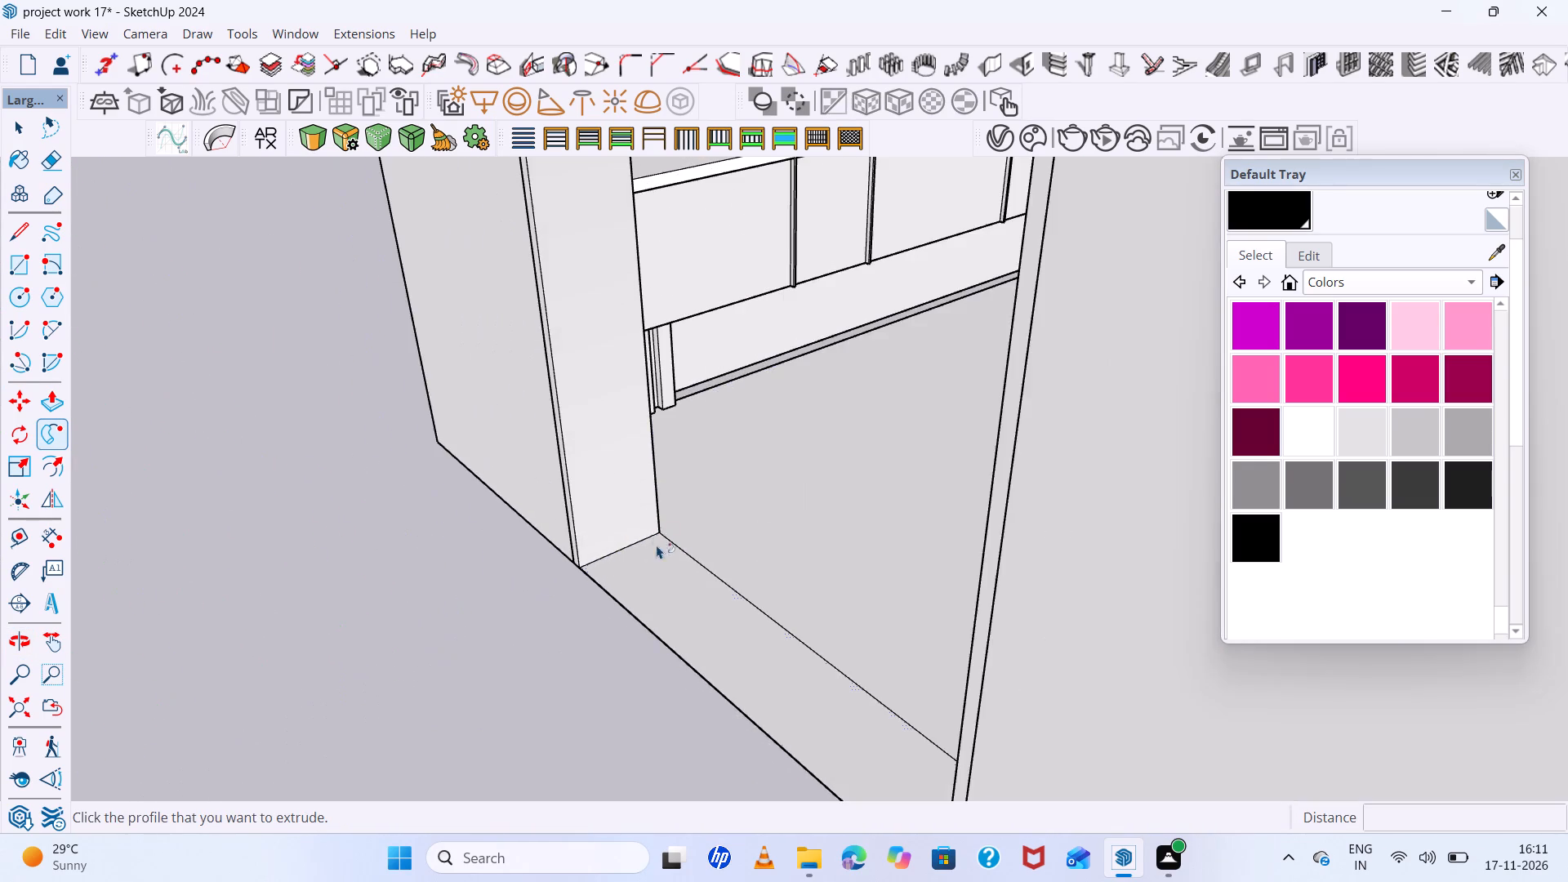
middle_drag(657, 576, 615, 657)
scroll(556, 623, up, 11)
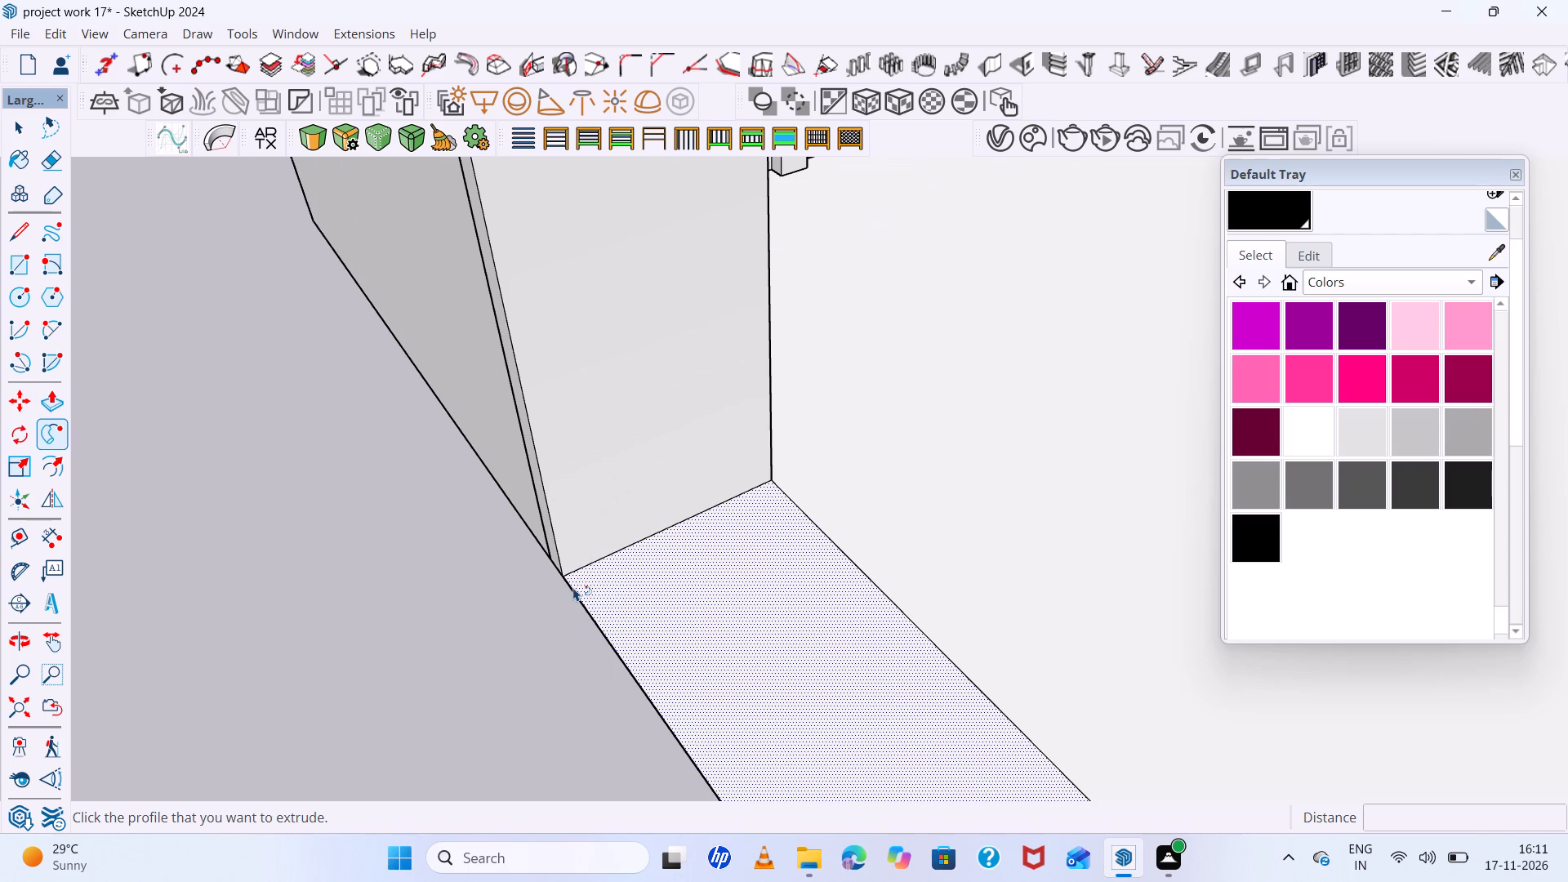
key(r)
click(563, 577)
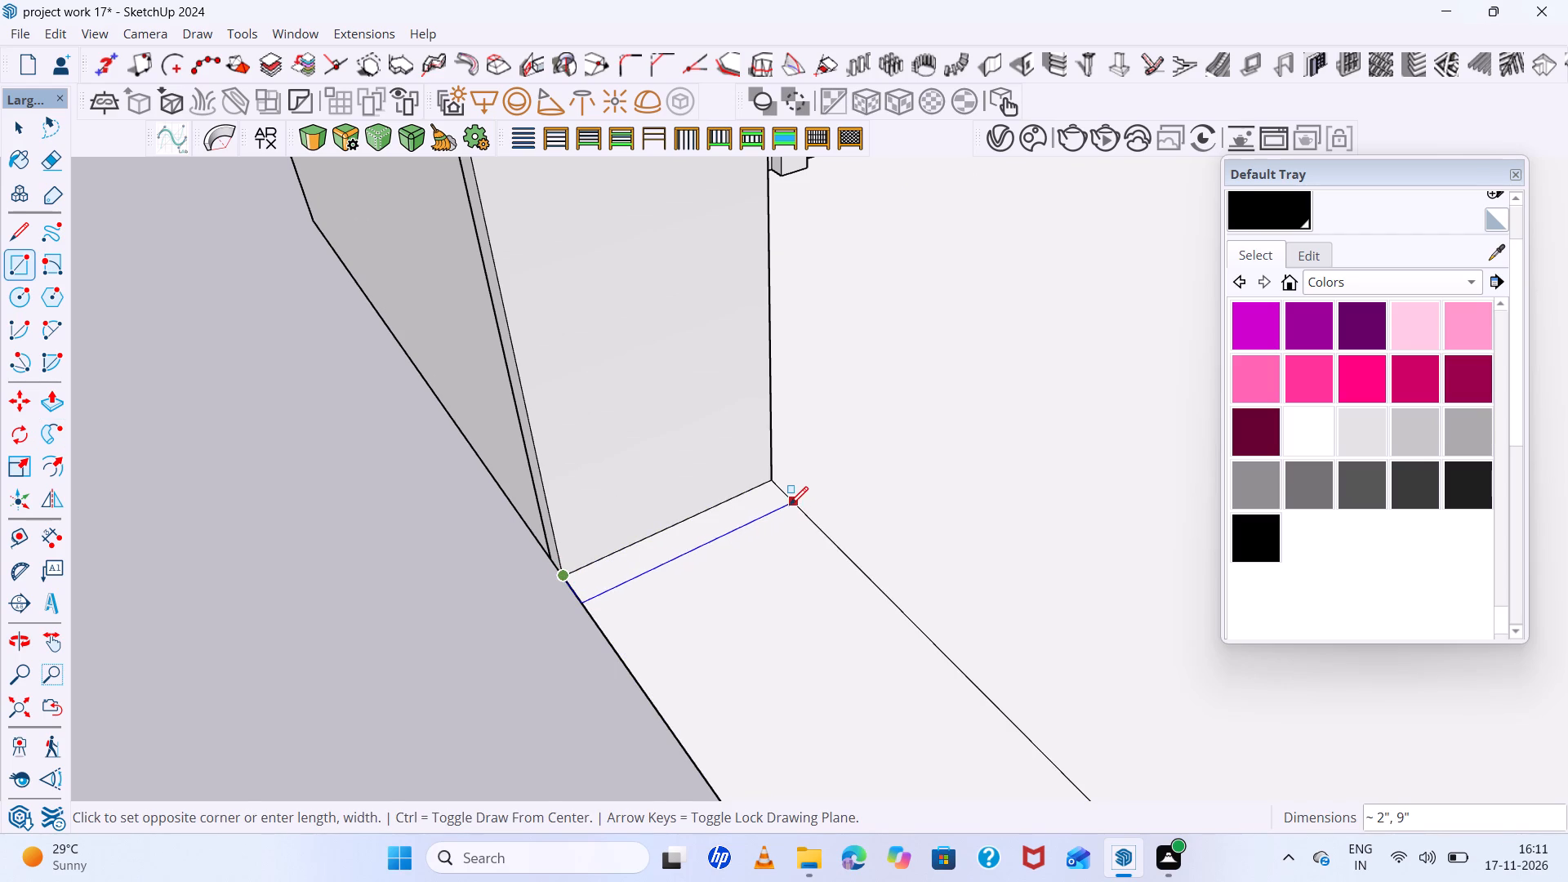
click(790, 505)
Draw a small square about 1" along the strip's outer end, projecting outward from the wall face.
scroll(520, 578, up, 5)
click(594, 571)
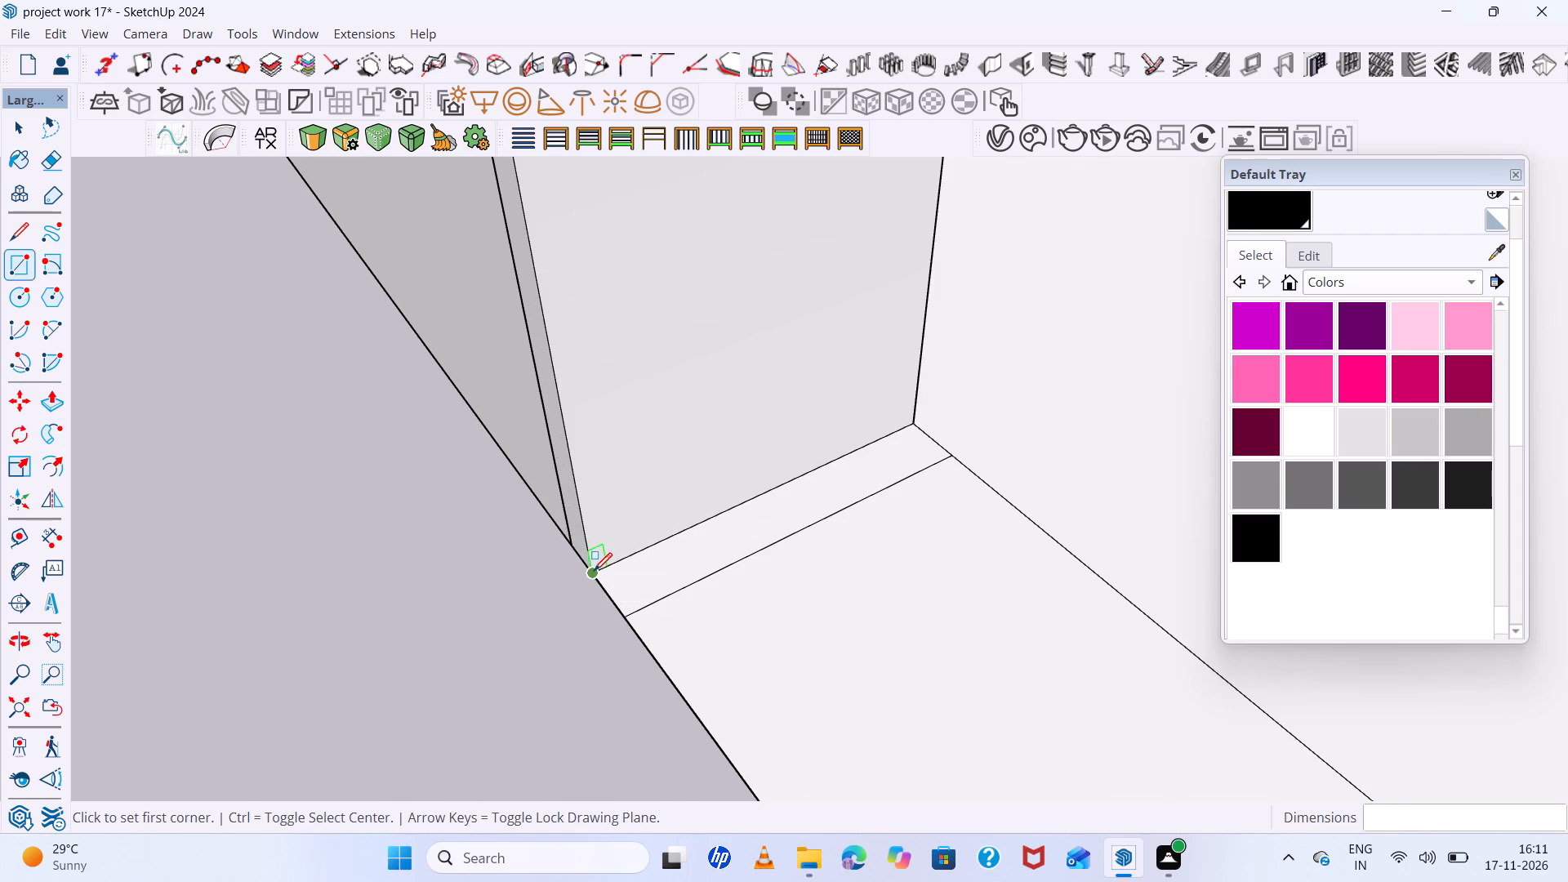
click(622, 615)
click(575, 632)
scroll(585, 617, down, 5)
middle_drag(585, 617, 582, 636)
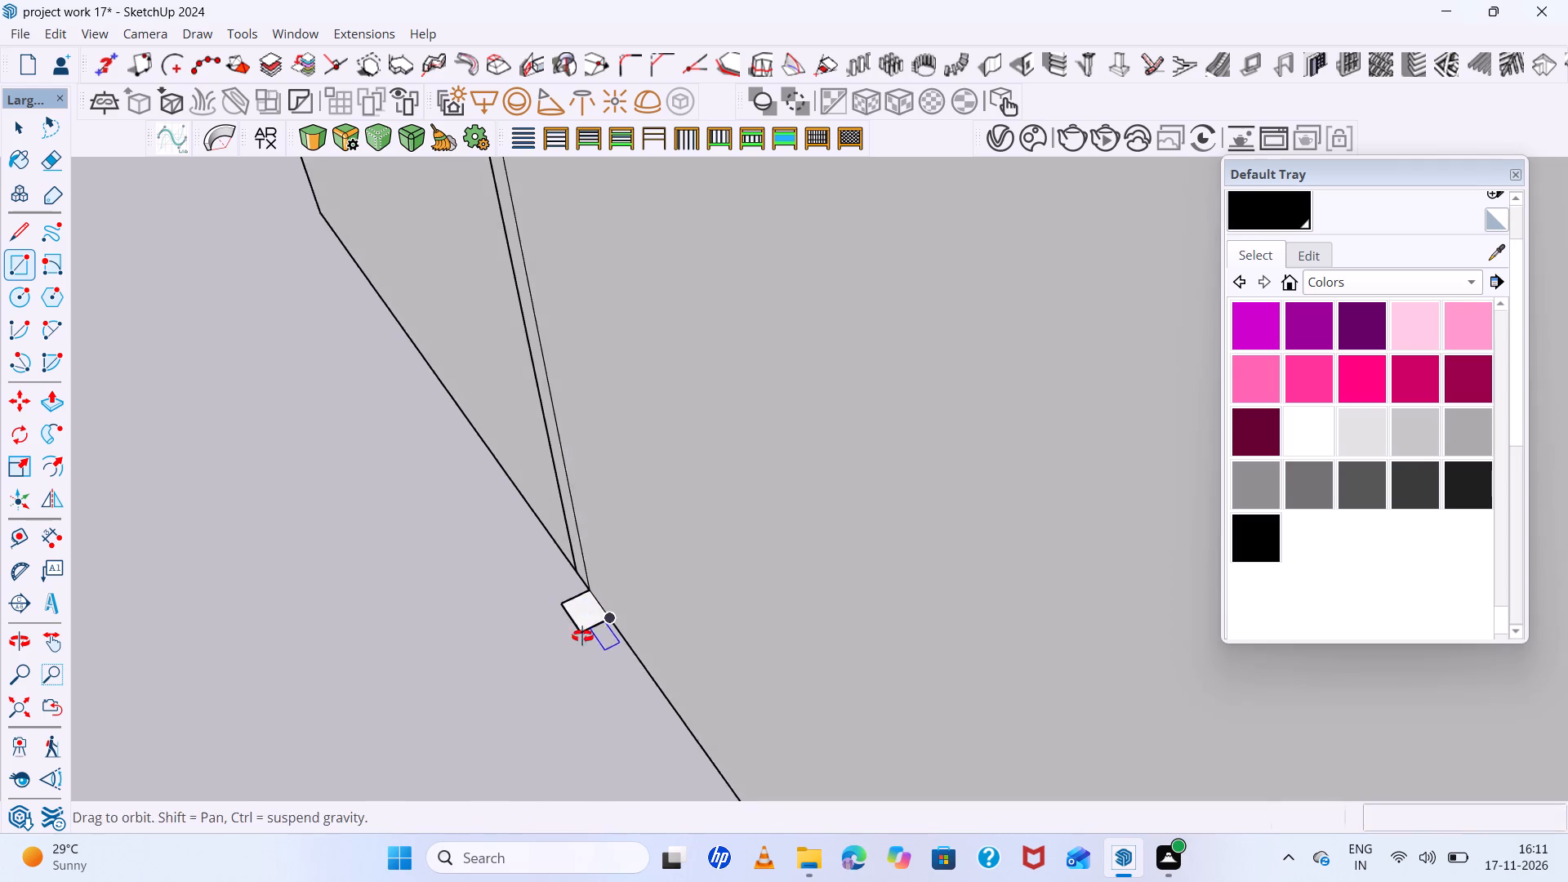
middle_drag(582, 636, 580, 643)
Remove the stray face that fills the arched opening.
key(space)
click(681, 585)
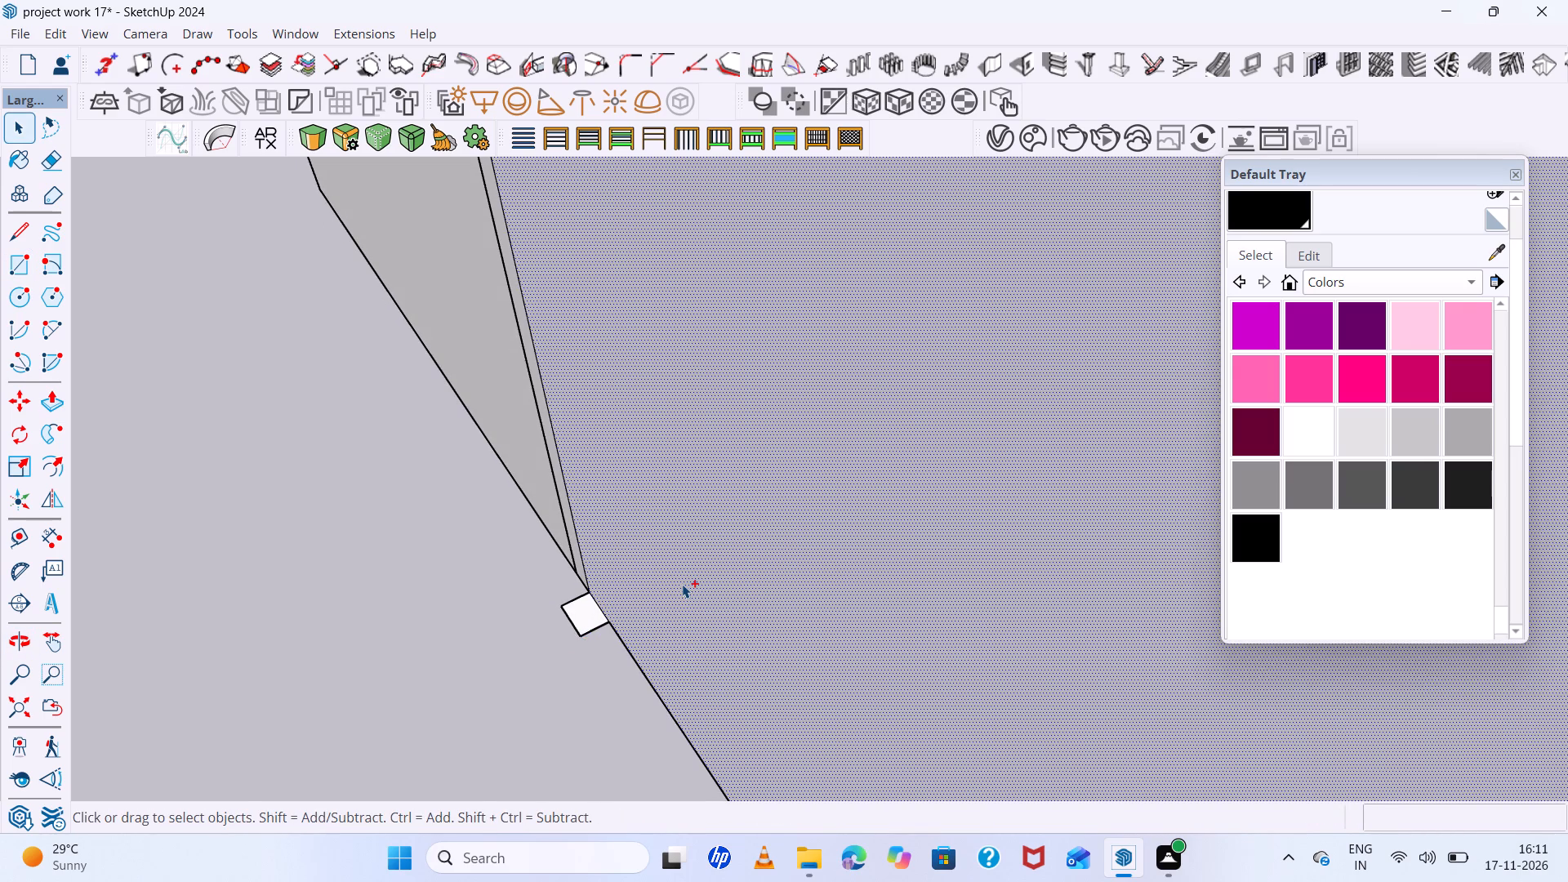
key(ctrl+x)
Copy the small square at the threshold strip's outer end to the strip's inner end, projecting from the opposite wall face.
scroll(760, 529, up, 5)
middle_drag(773, 519, 608, 557)
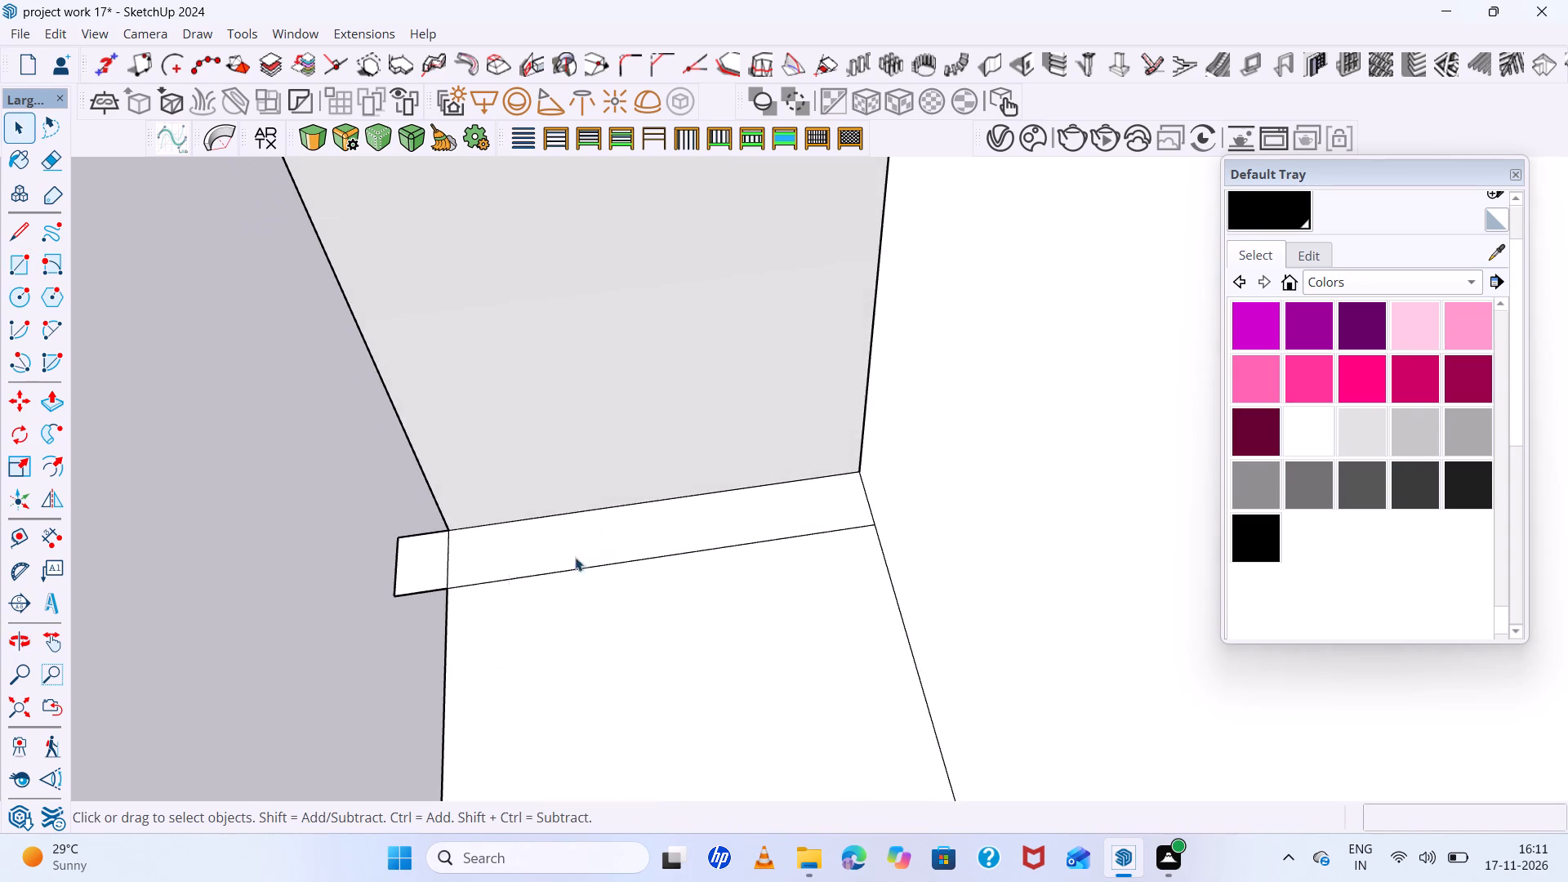
scroll(382, 592, up, 4)
click(457, 555)
click(457, 555)
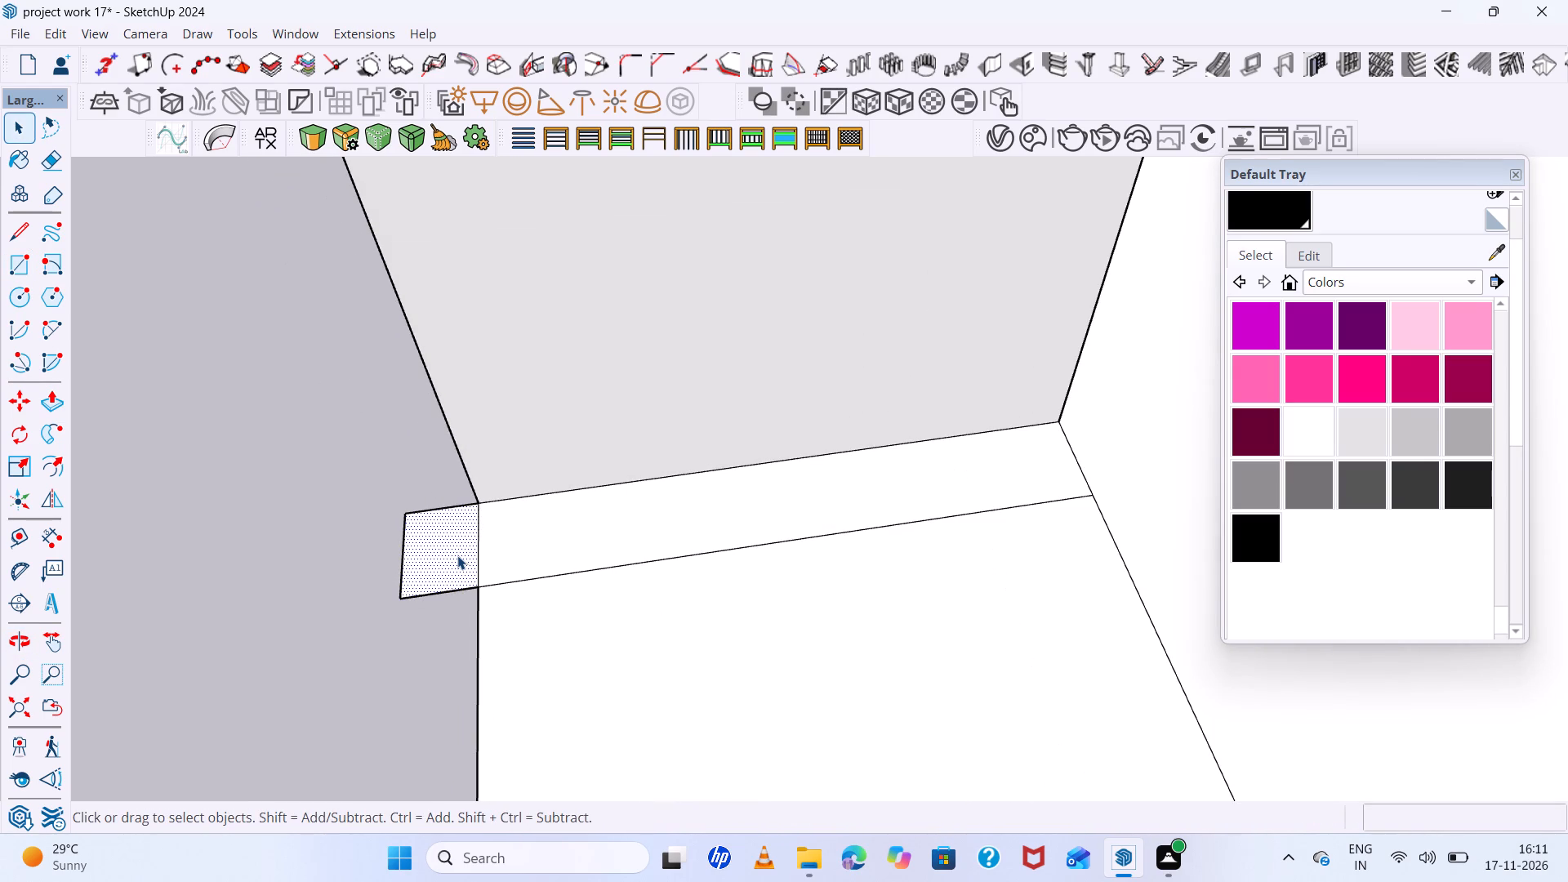
key(m)
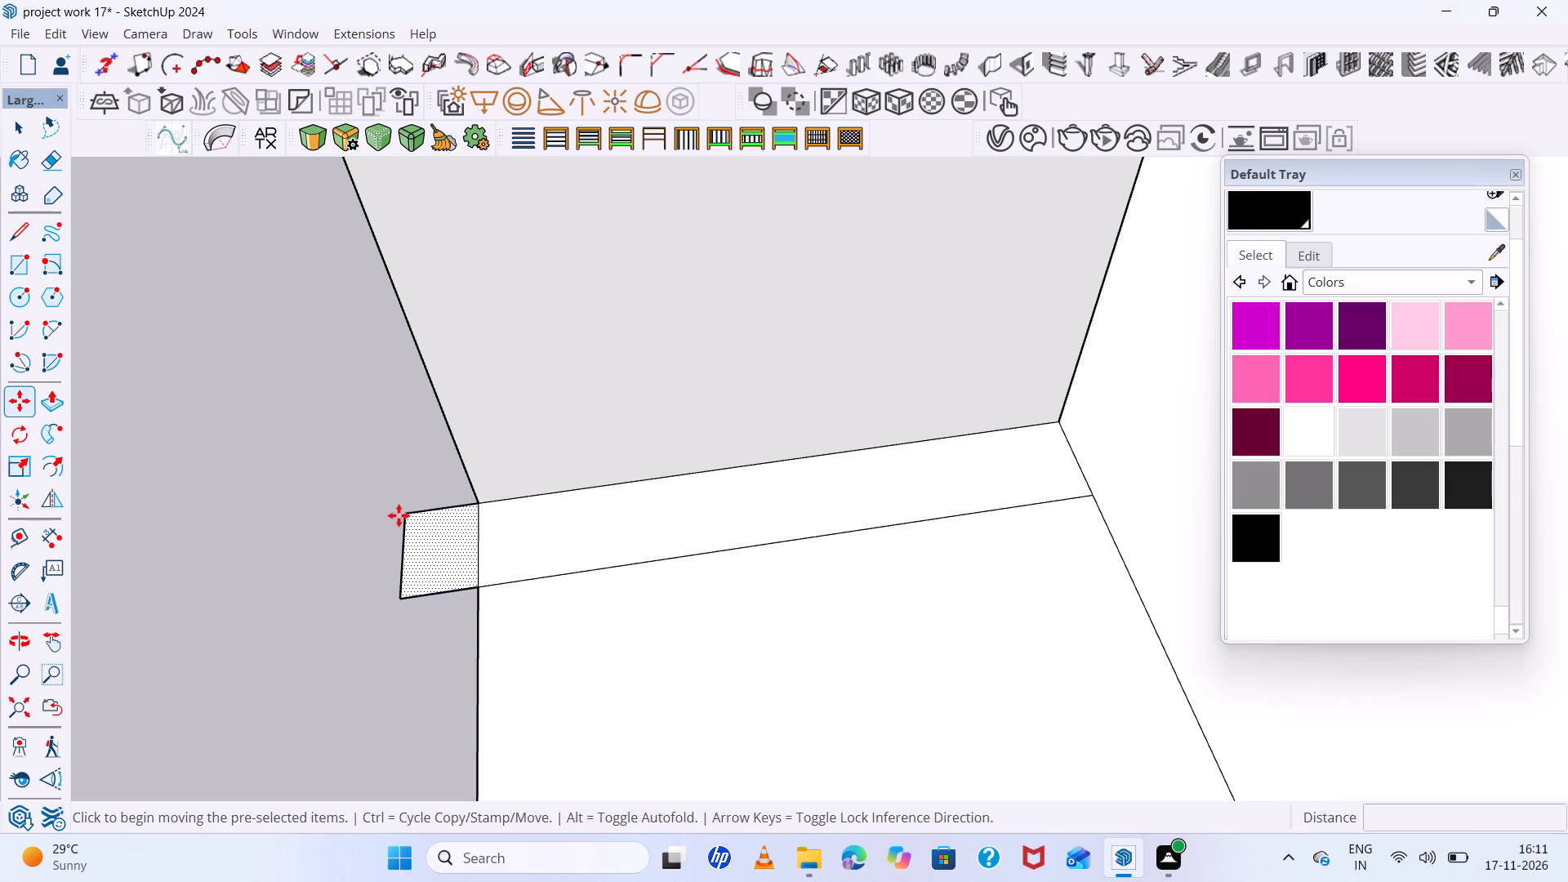
click(405, 514)
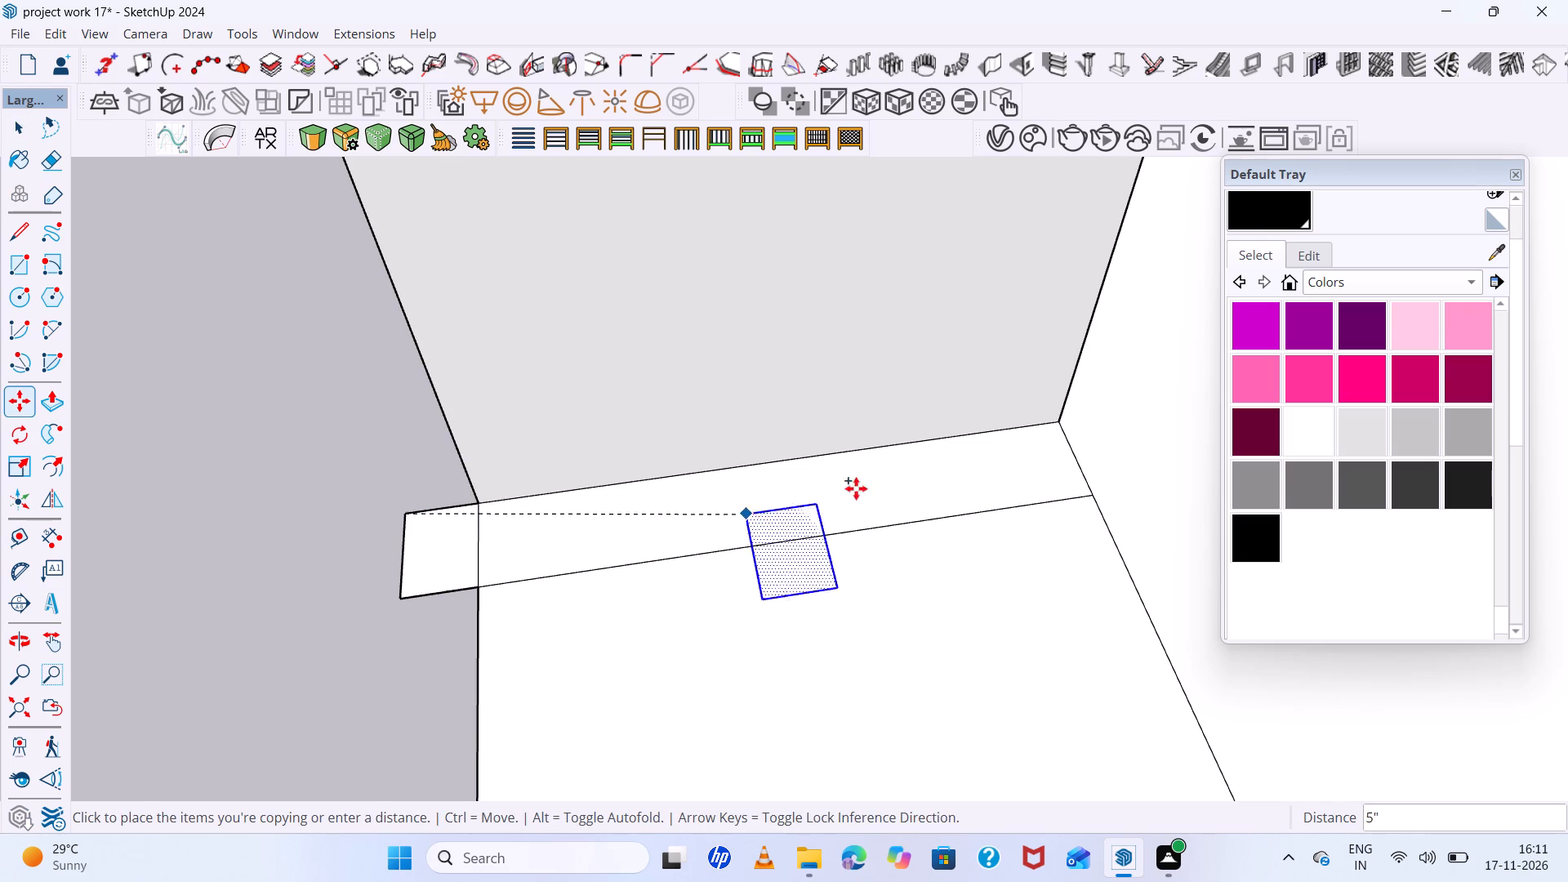
click(1061, 425)
scroll(900, 479, down, 5)
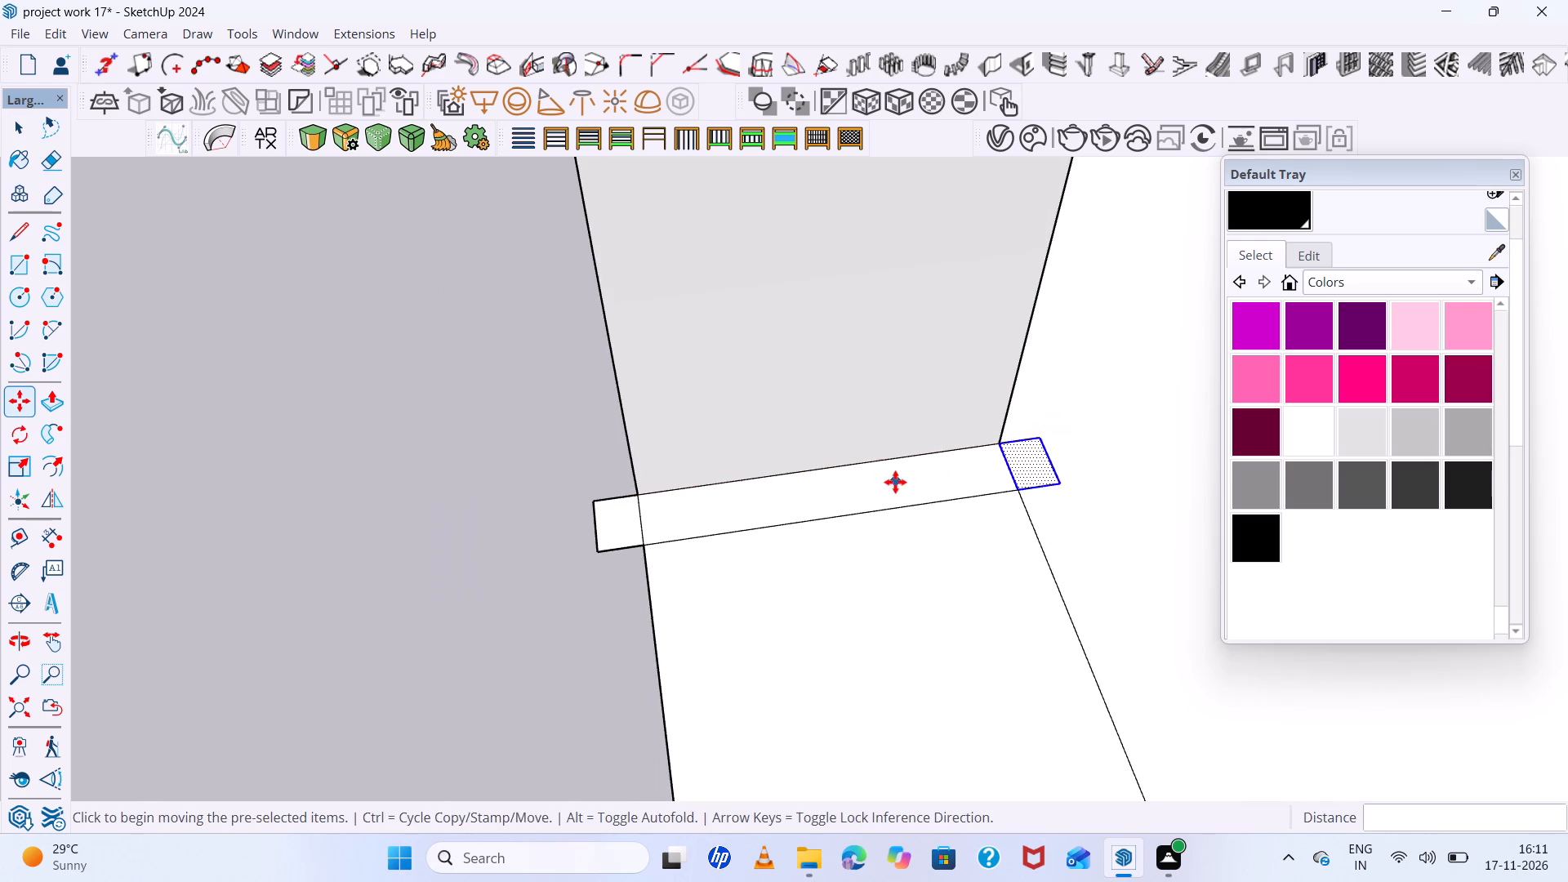
middle_drag(895, 482, 899, 501)
key(space)
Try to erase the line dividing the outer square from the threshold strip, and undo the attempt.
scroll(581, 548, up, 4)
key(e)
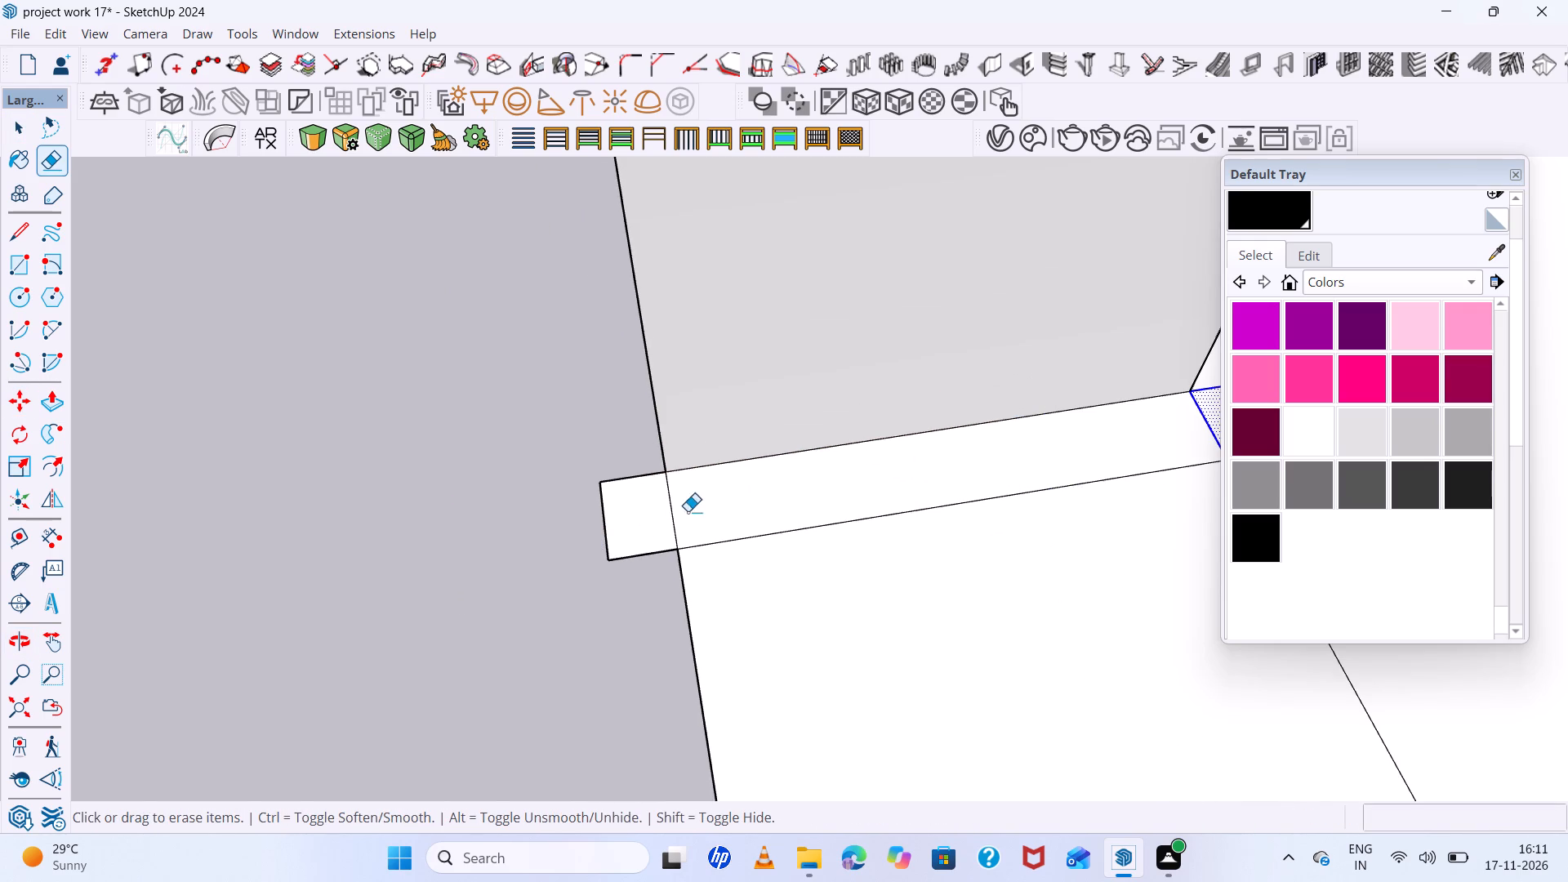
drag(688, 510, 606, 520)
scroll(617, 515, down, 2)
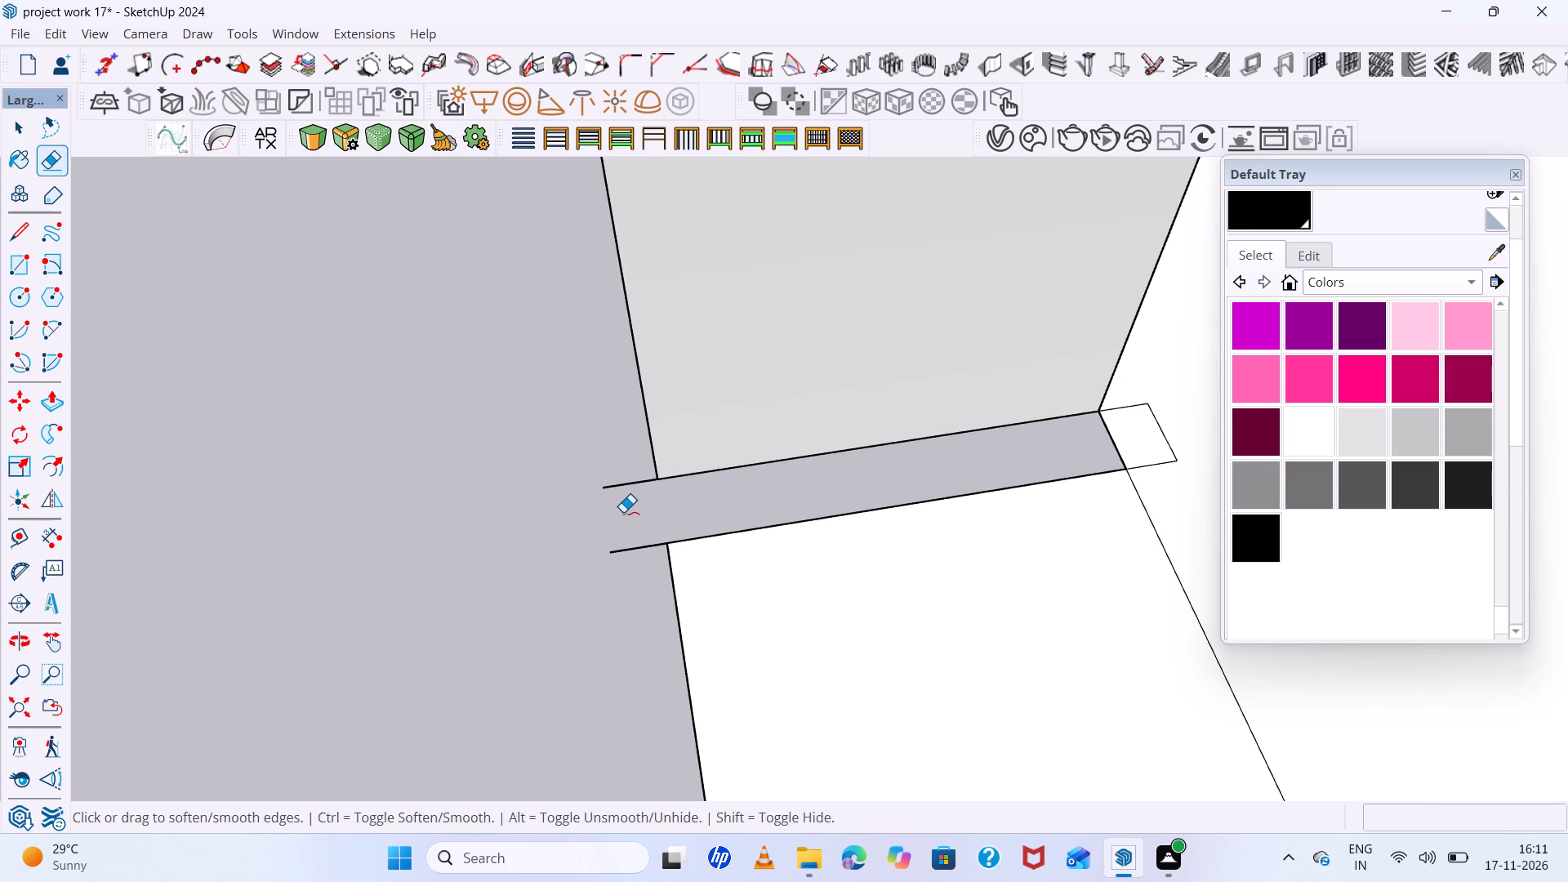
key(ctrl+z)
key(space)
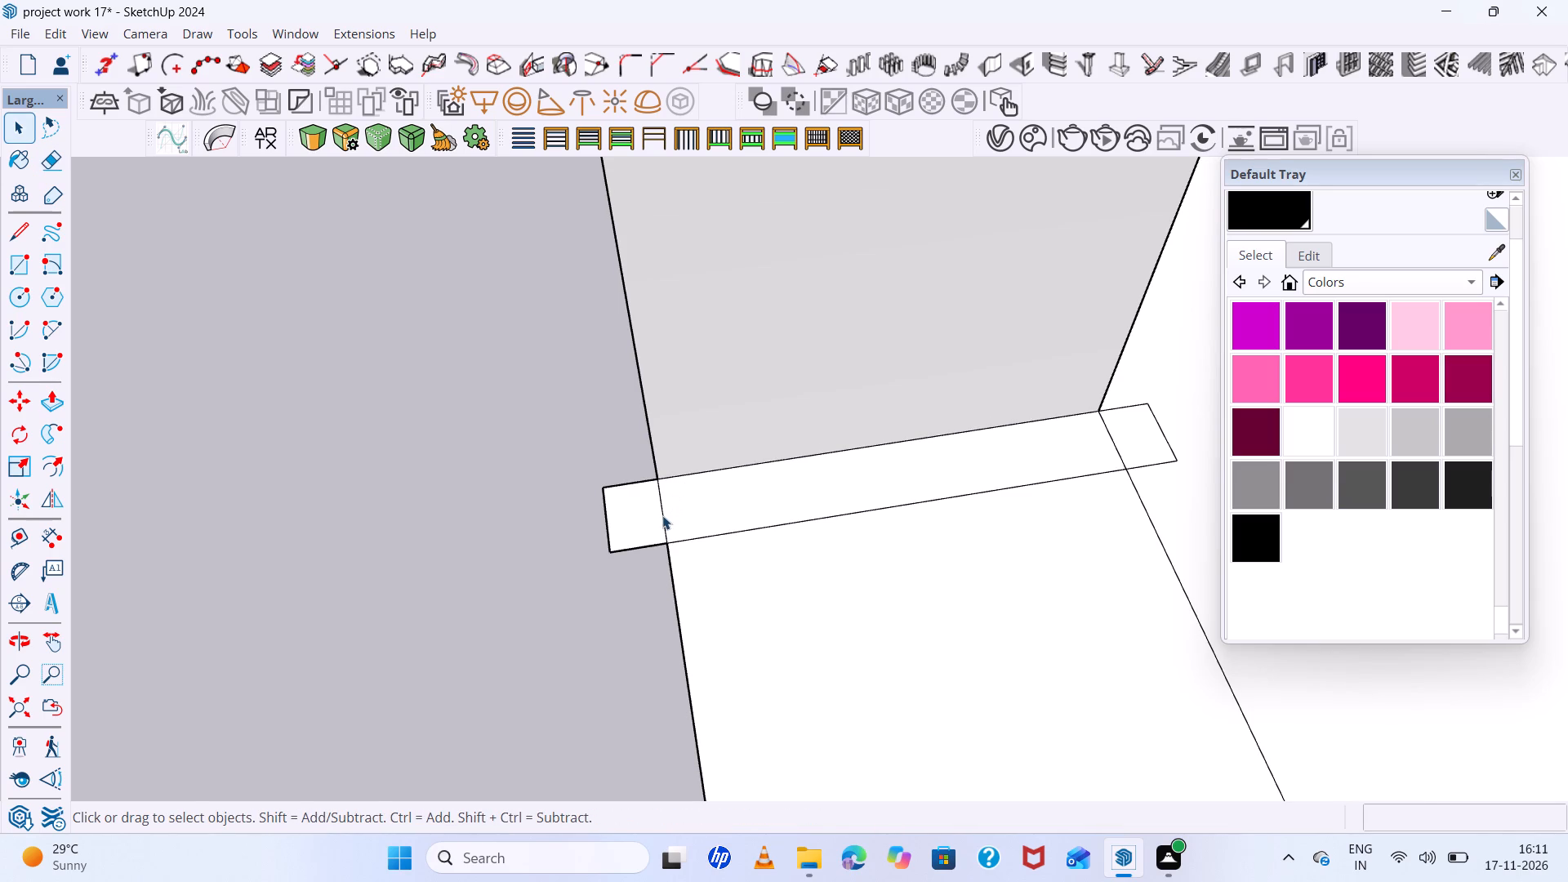
Delete the two lines dividing the end squares from the threshold strip to form a single profile face.
click(662, 515)
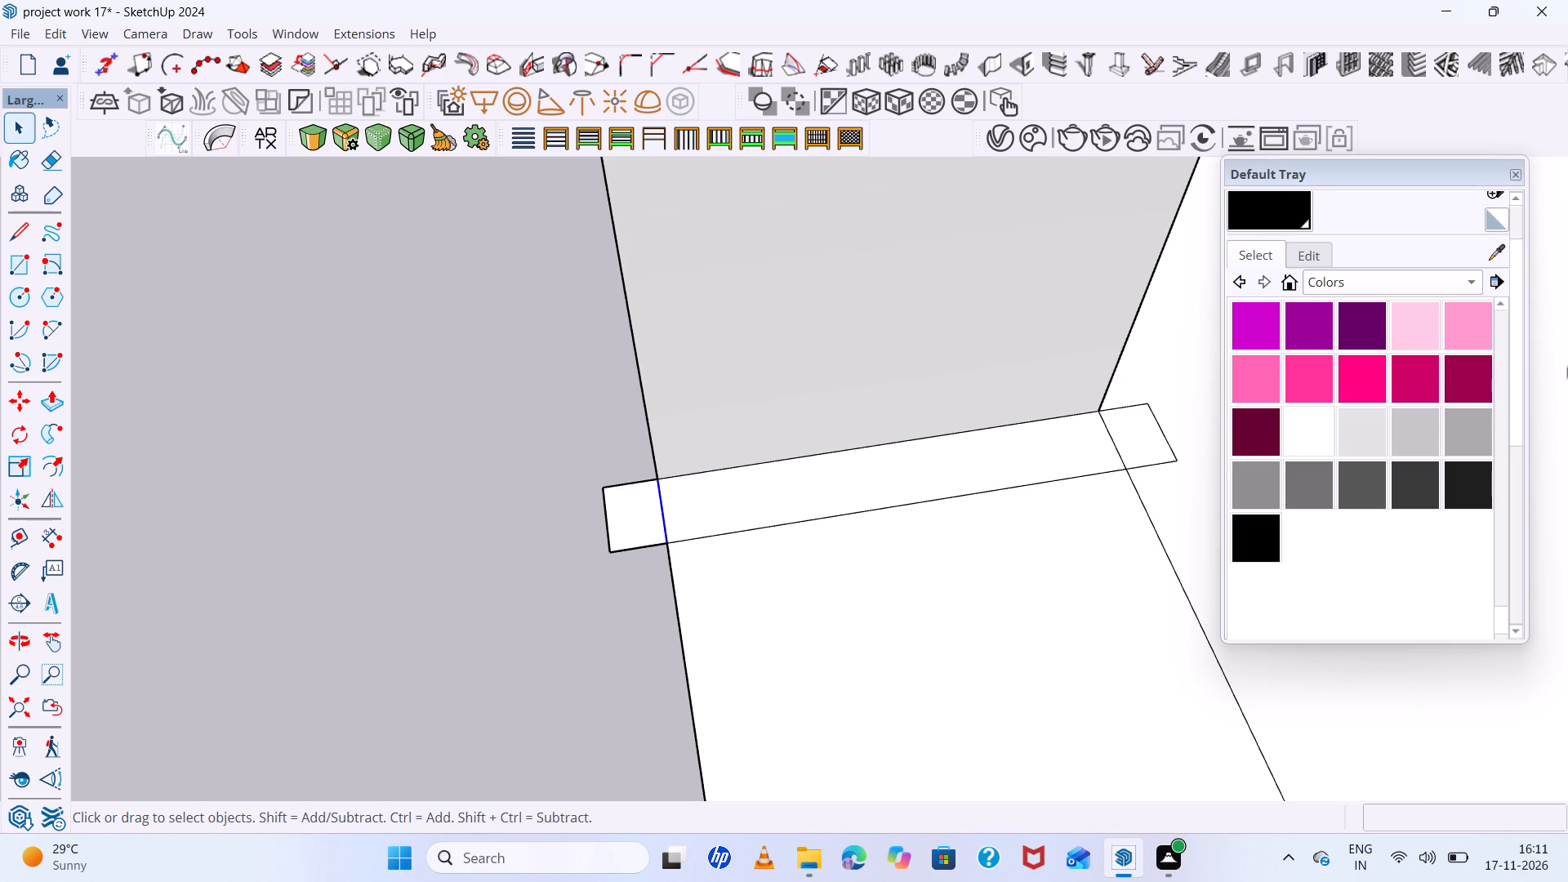
key(Delete)
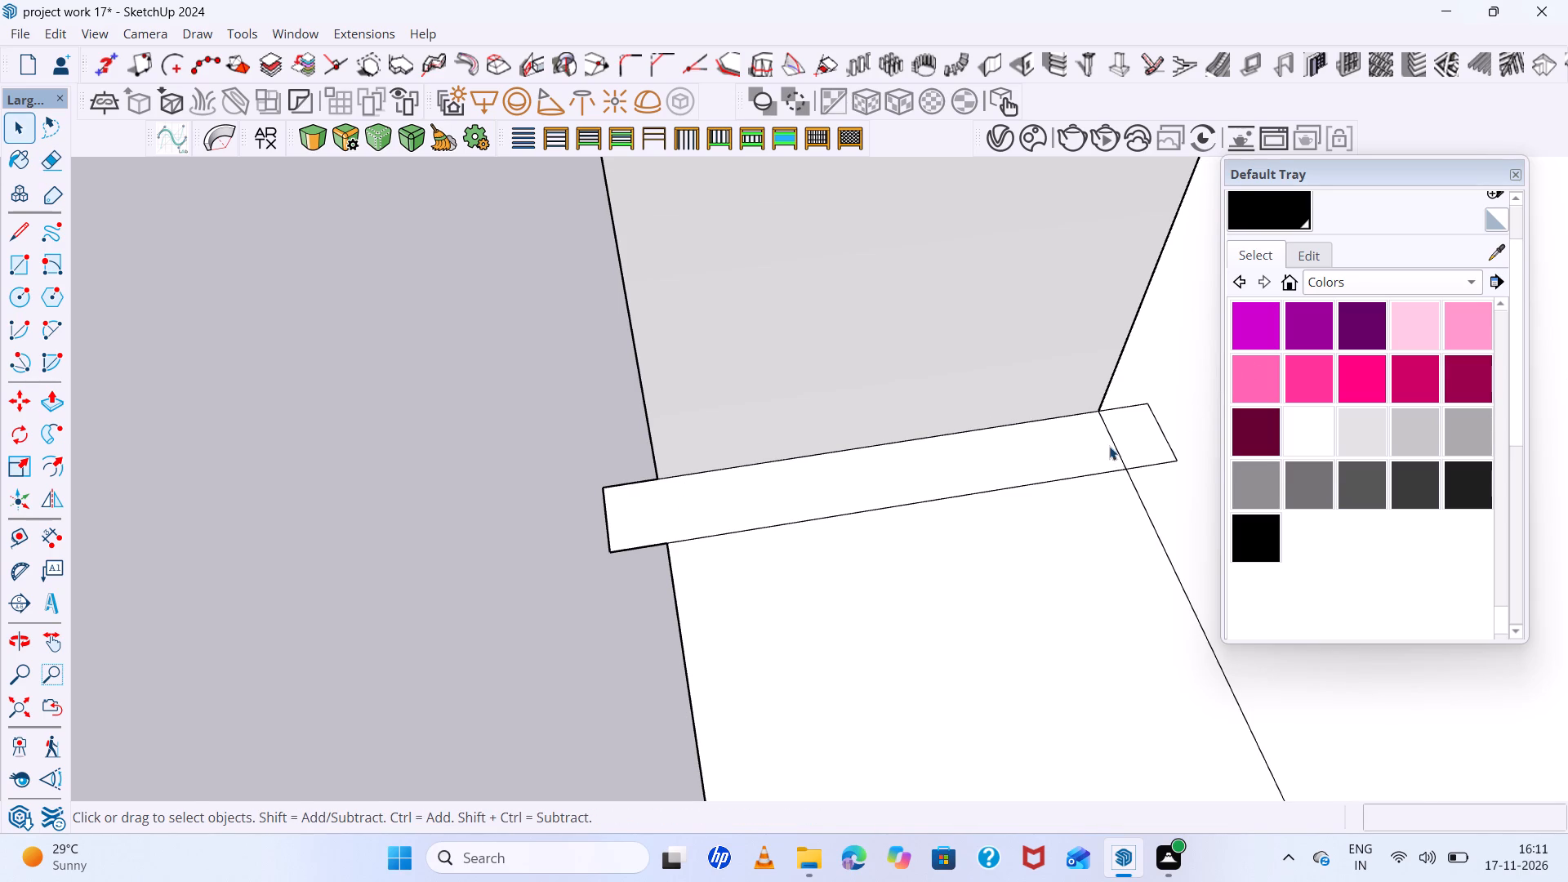
click(1113, 443)
key(Delete)
Extrude the merged strip profile with Follow Me along the arch edge on the outer wall face.
scroll(1108, 438, down, 16)
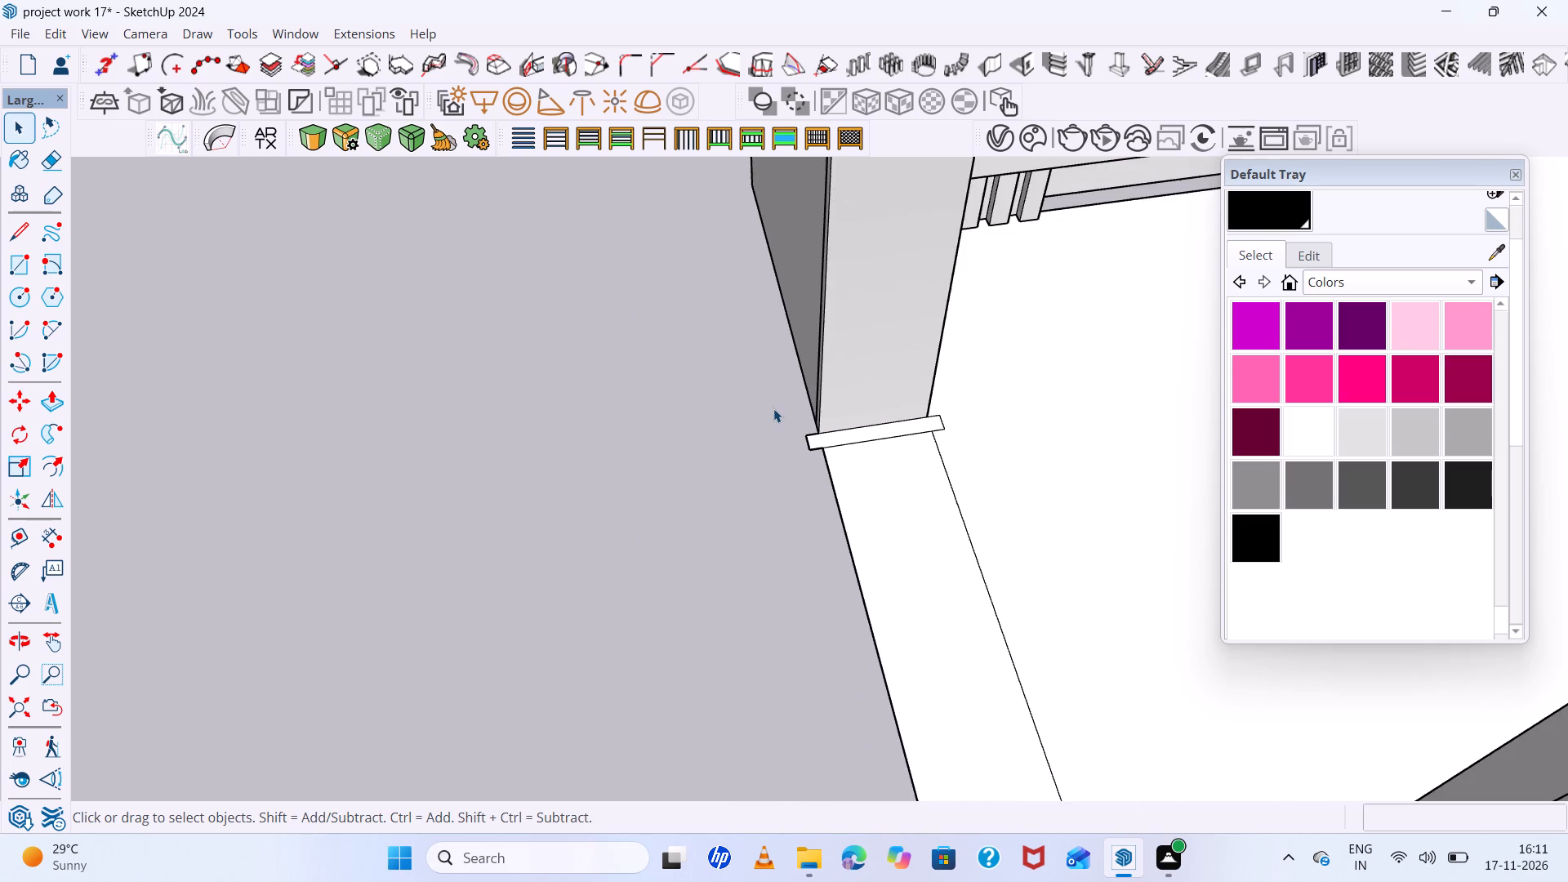
middle_drag(820, 421, 1132, 452)
scroll(875, 463, up, 6)
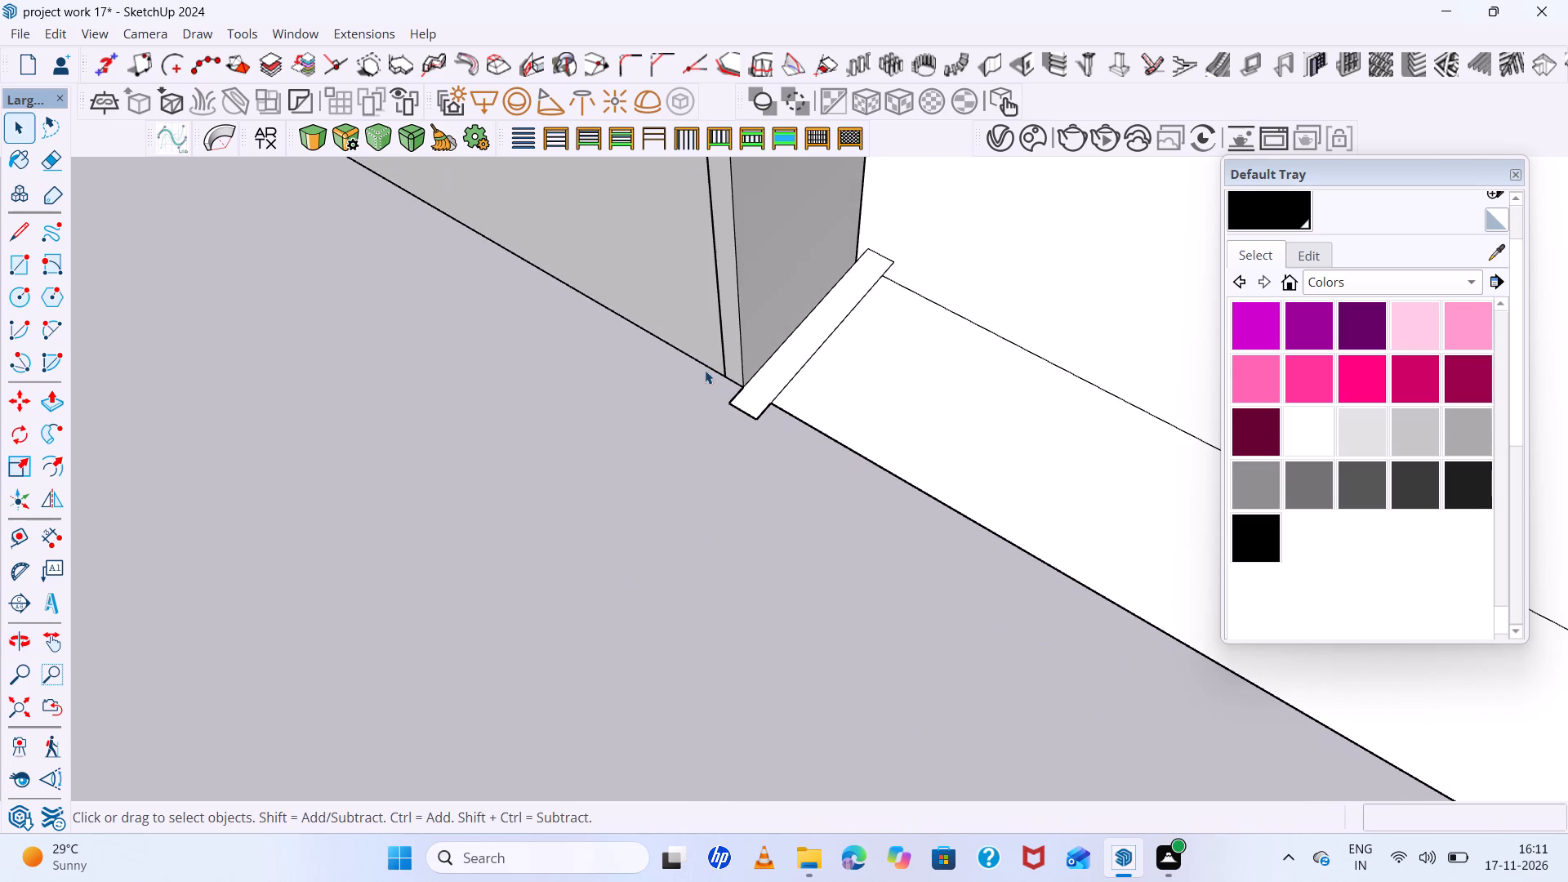
scroll(702, 366, up, 5)
click(736, 358)
scroll(736, 361, down, 9)
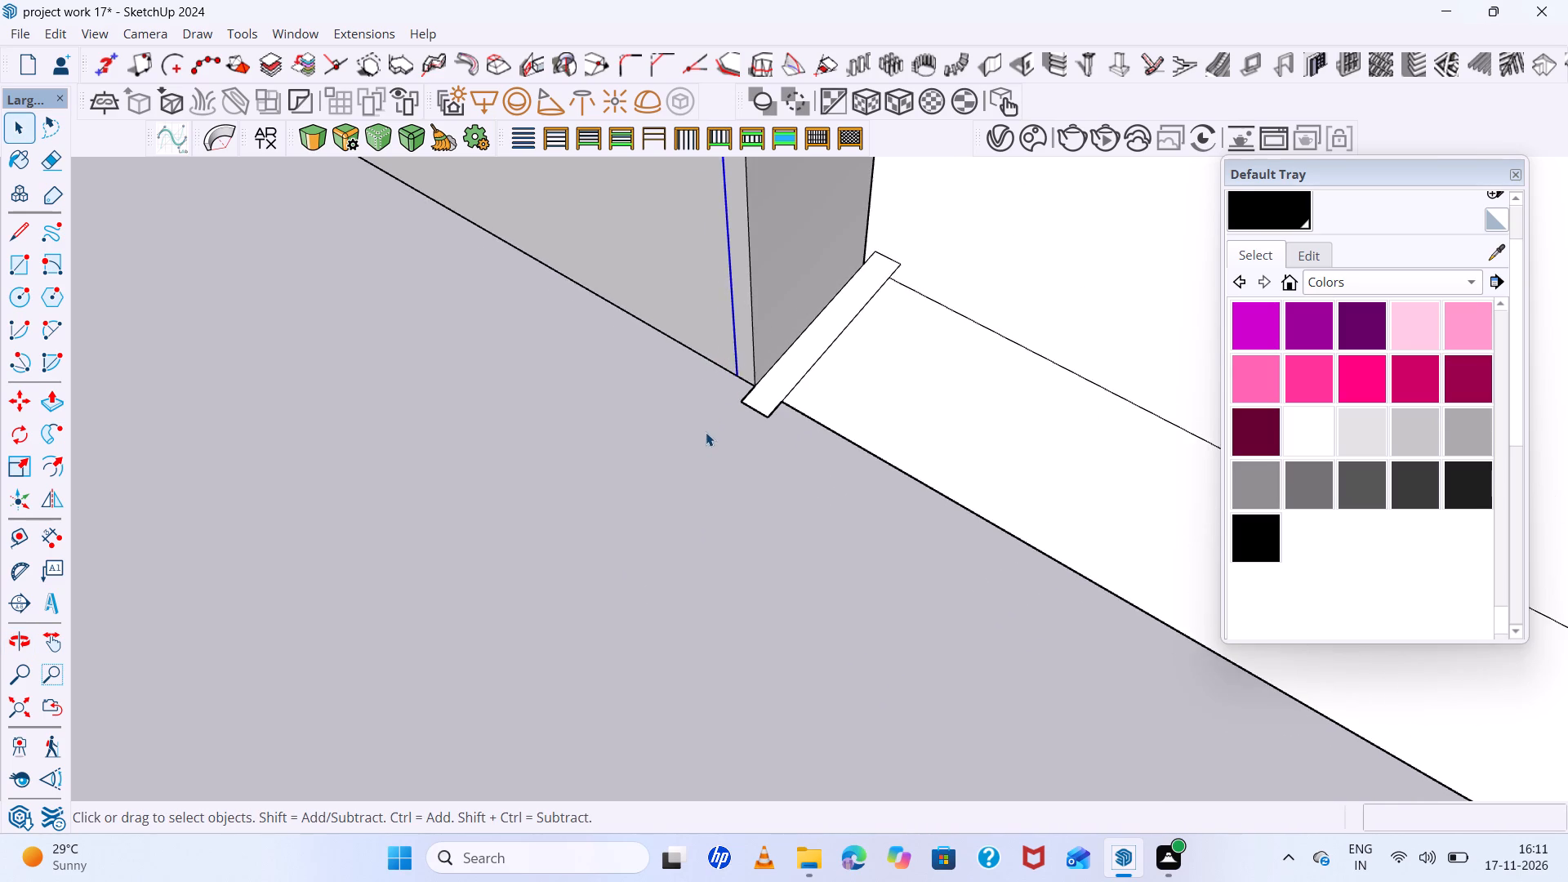
scroll(706, 432, down, 12)
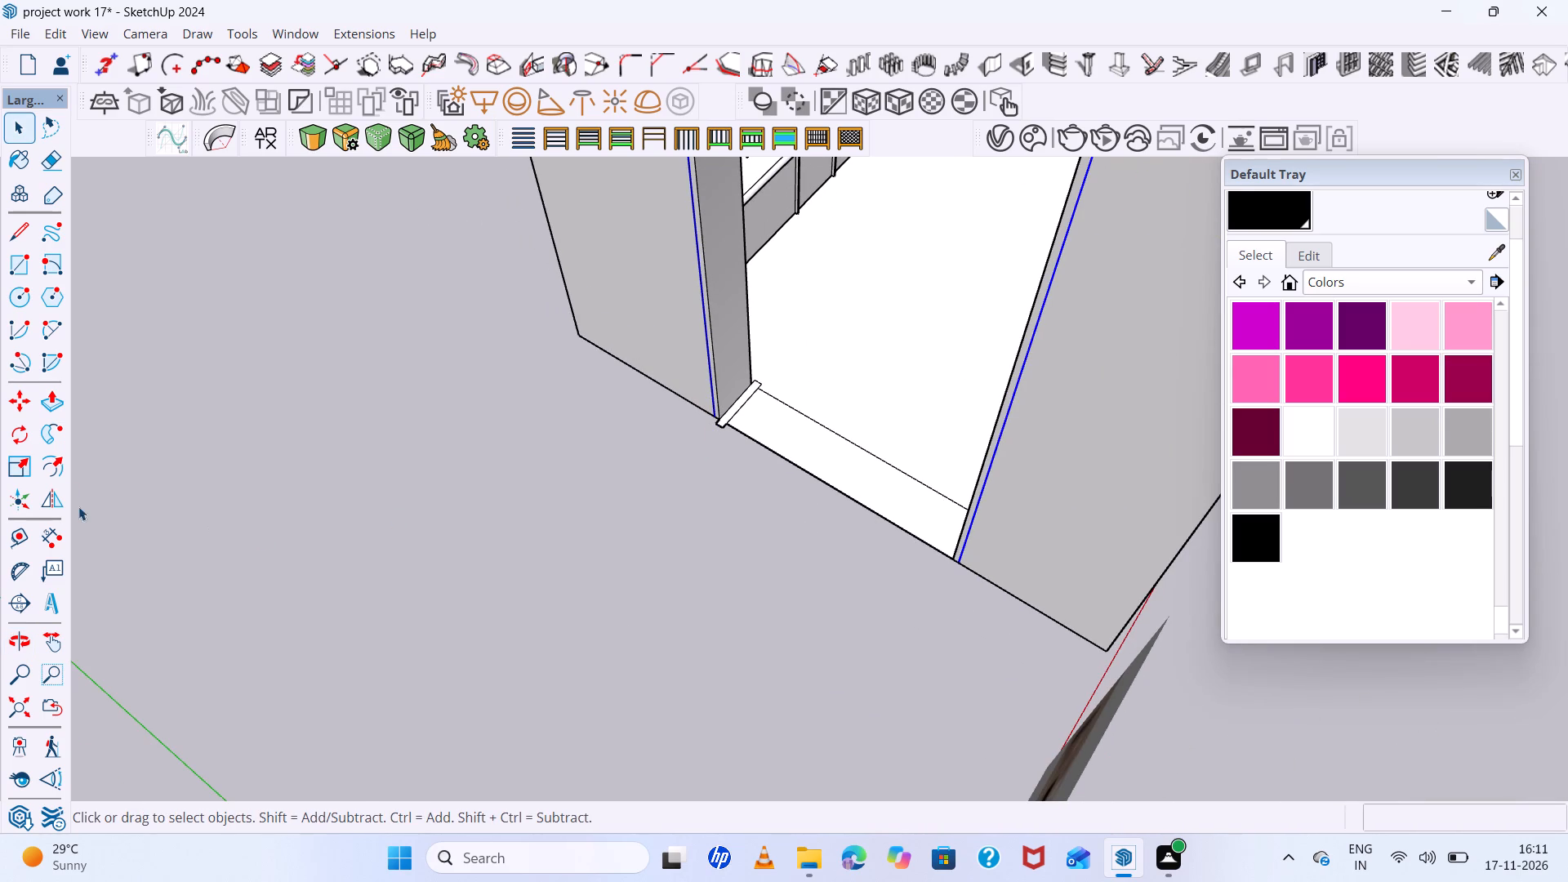
click(51, 442)
scroll(812, 347, up, 5)
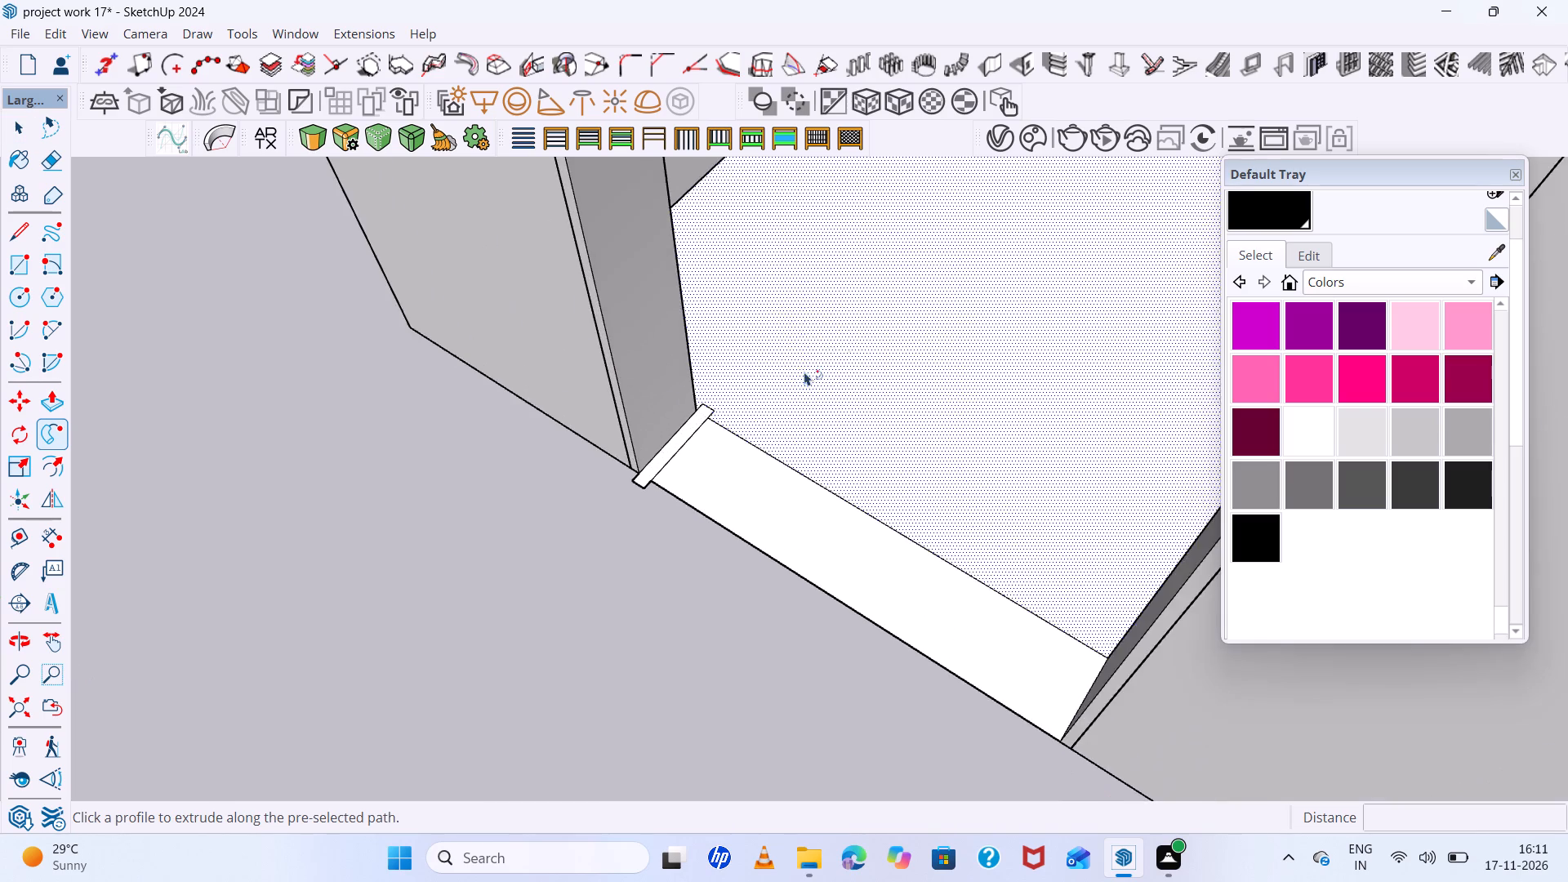
scroll(676, 464, up, 3)
click(646, 466)
Reverse the blue back-facing surface of the new arch trim.
scroll(646, 466, down, 7)
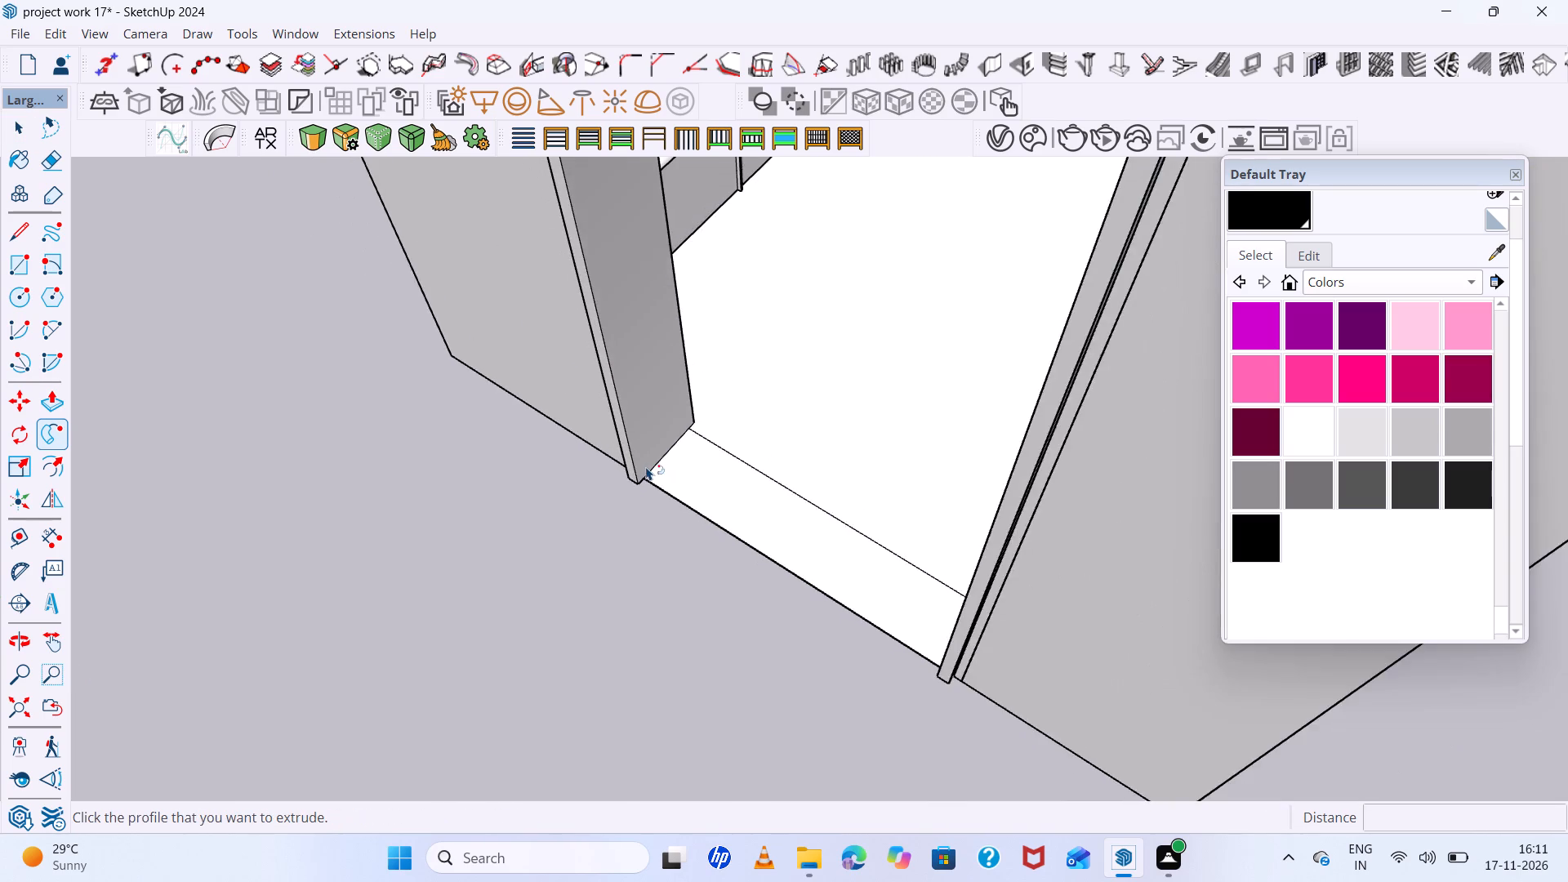
scroll(646, 466, down, 10)
middle_drag(857, 473, 235, 408)
scroll(955, 336, up, 8)
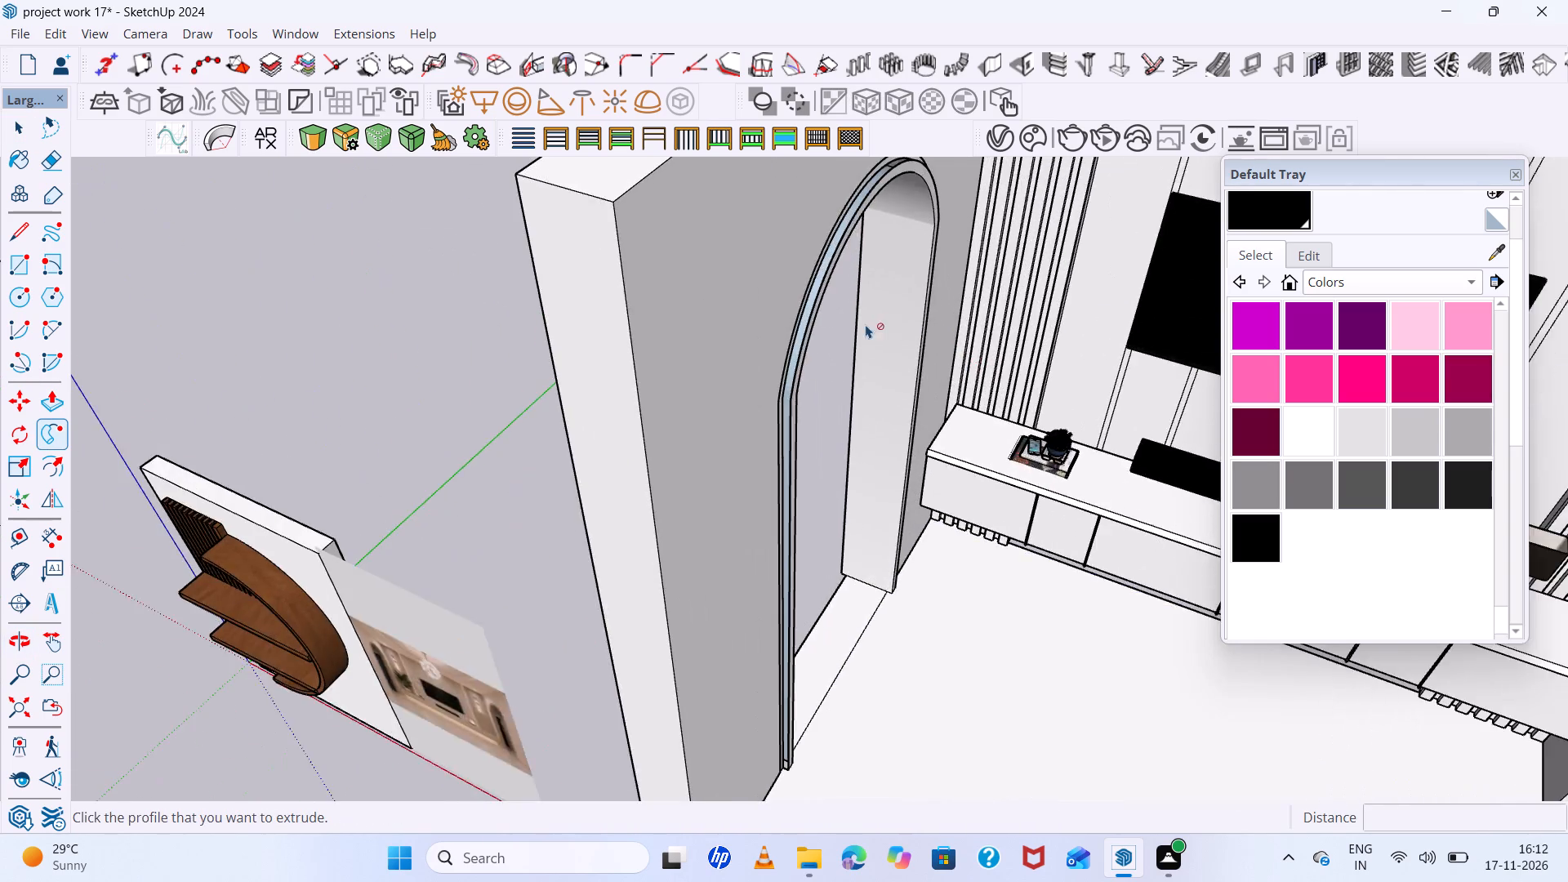
scroll(866, 324, up, 2)
middle_drag(814, 326, 759, 350)
scroll(713, 378, up, 4)
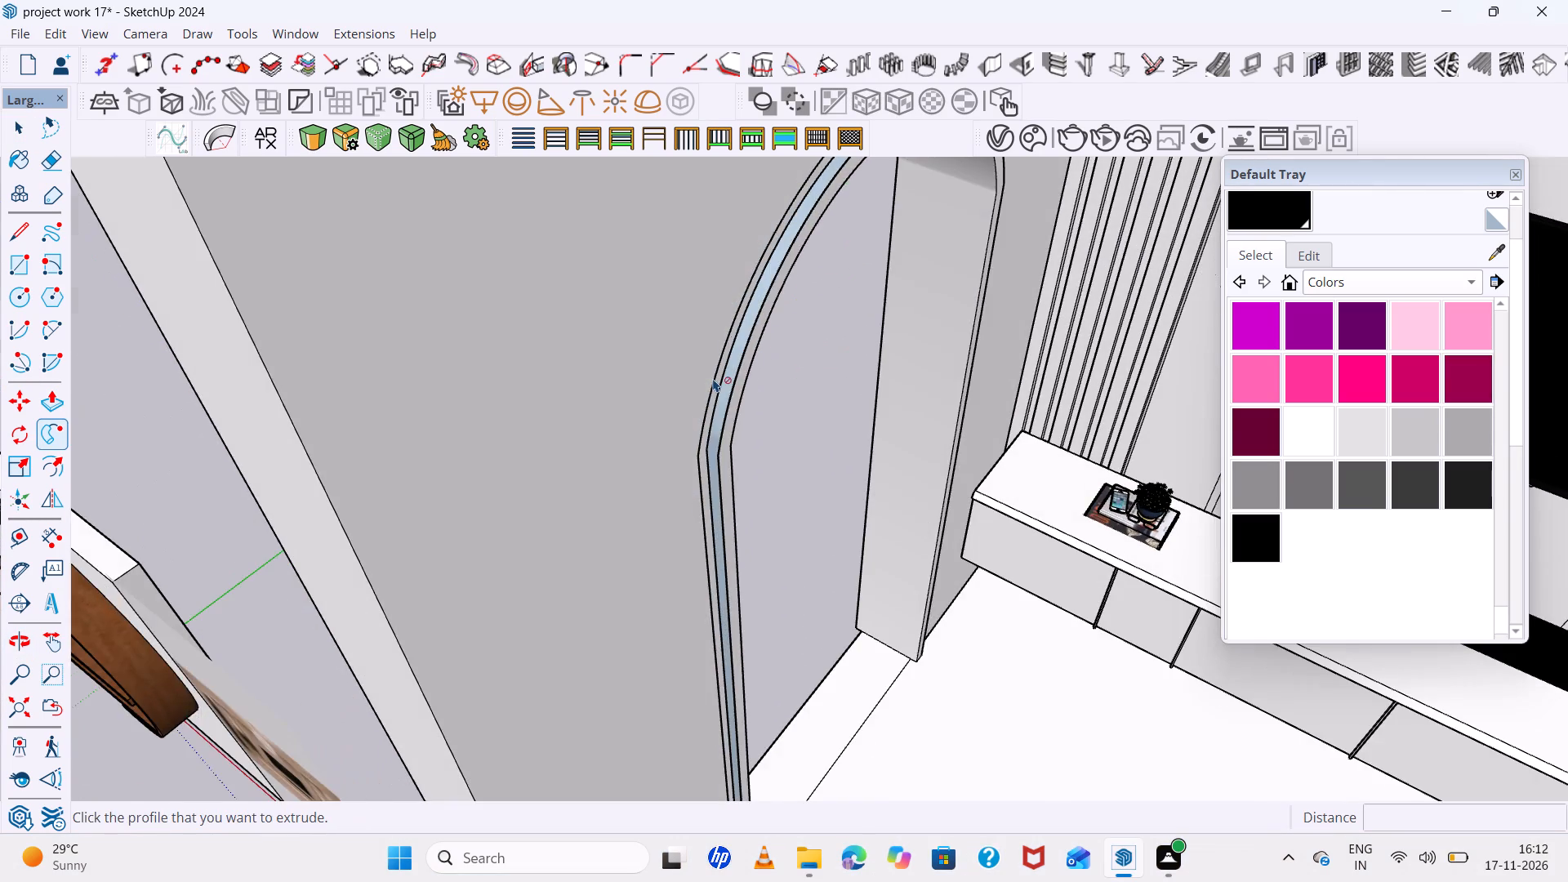
scroll(713, 378, up, 13)
key(space)
click(742, 414)
right_click(742, 414)
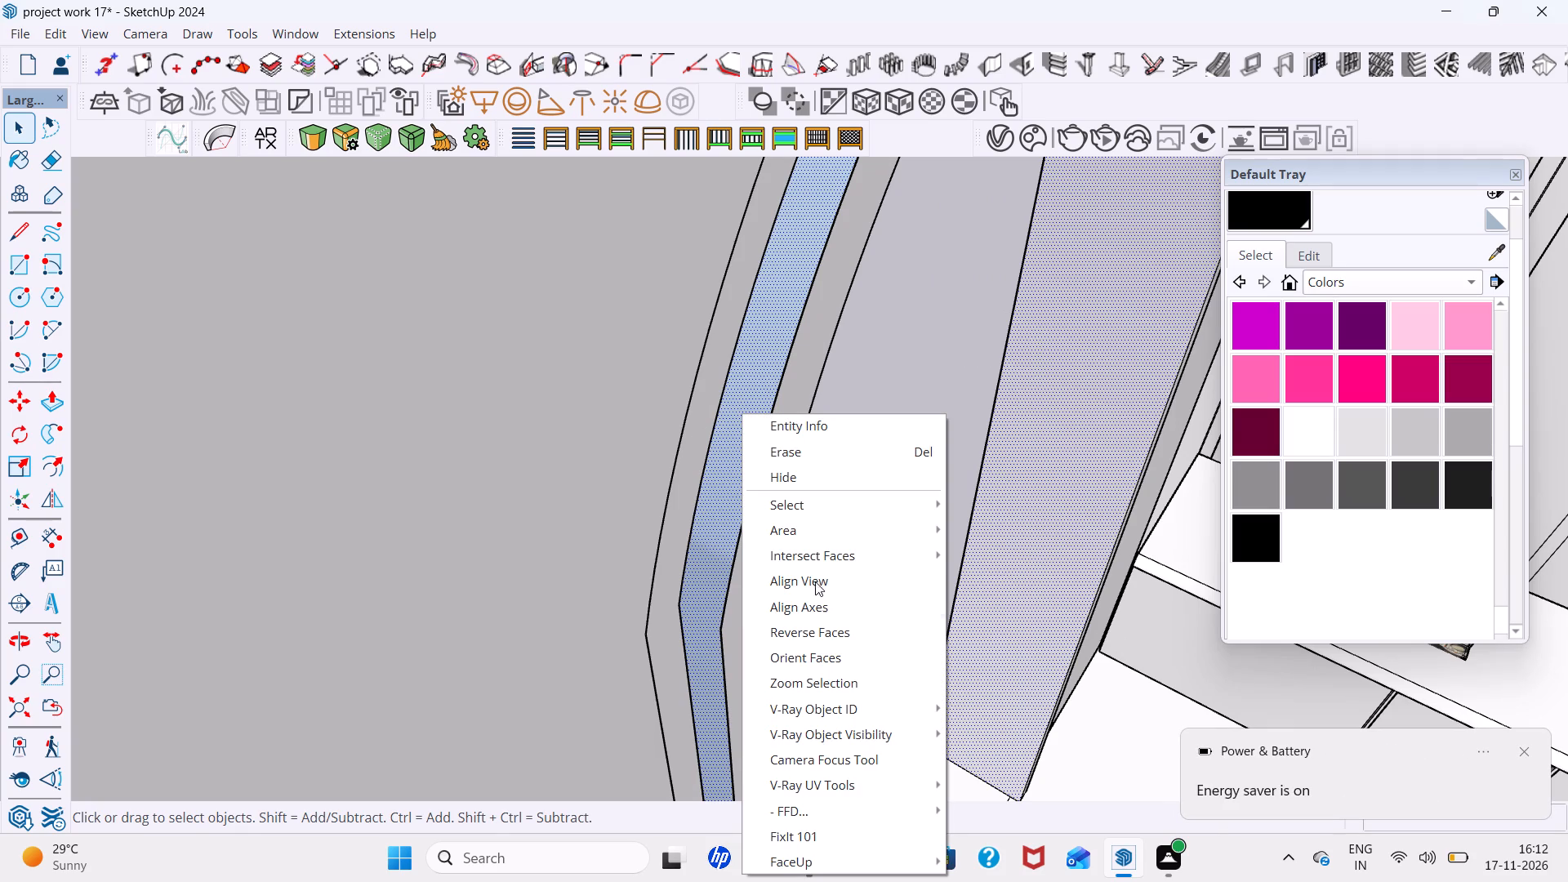
click(832, 627)
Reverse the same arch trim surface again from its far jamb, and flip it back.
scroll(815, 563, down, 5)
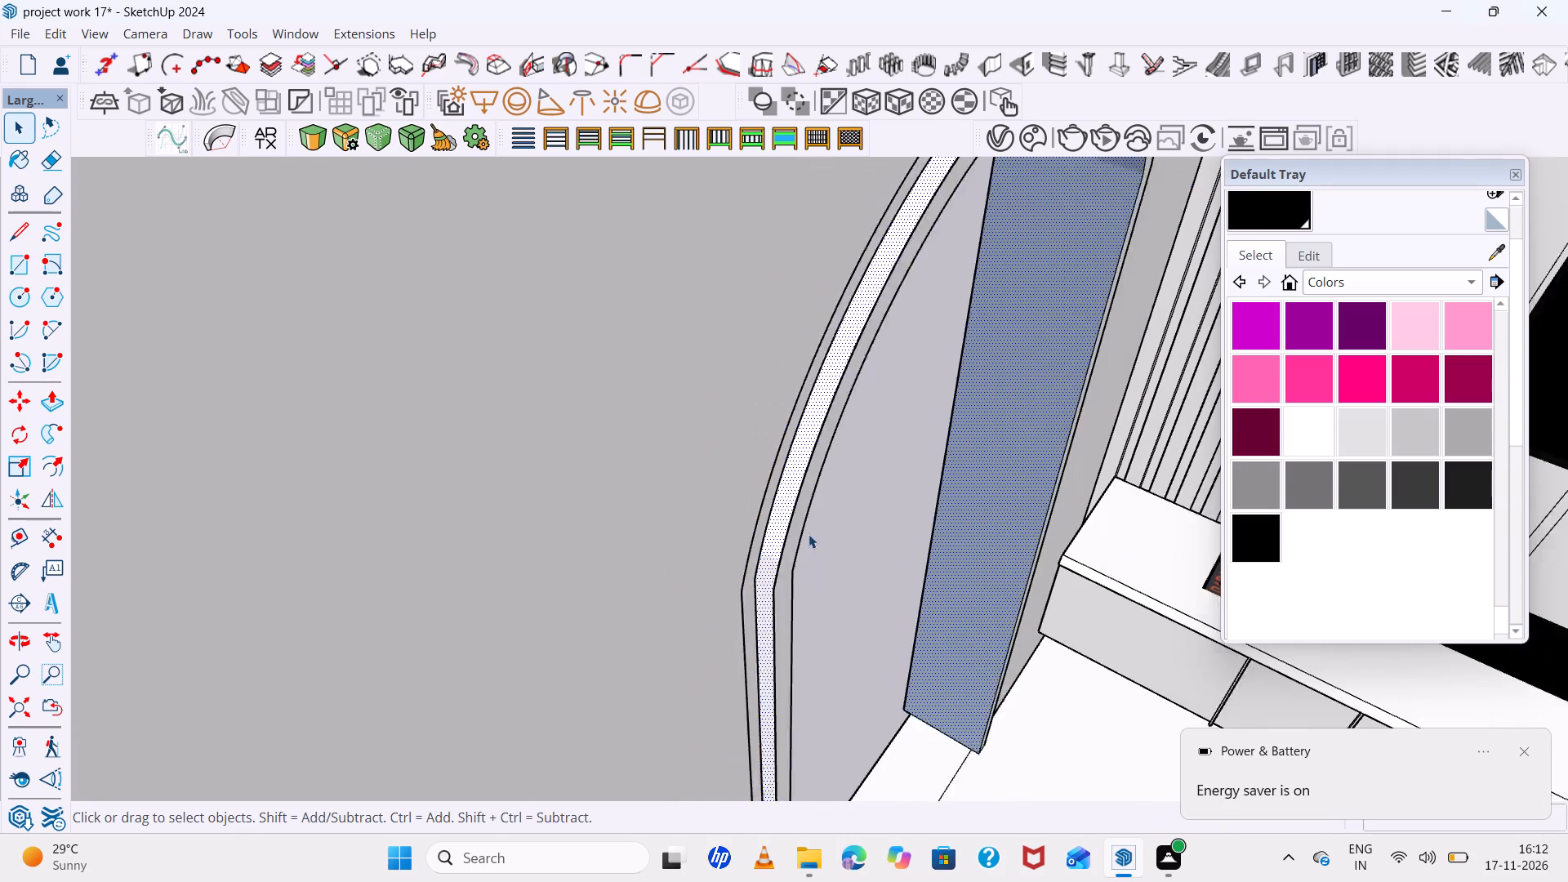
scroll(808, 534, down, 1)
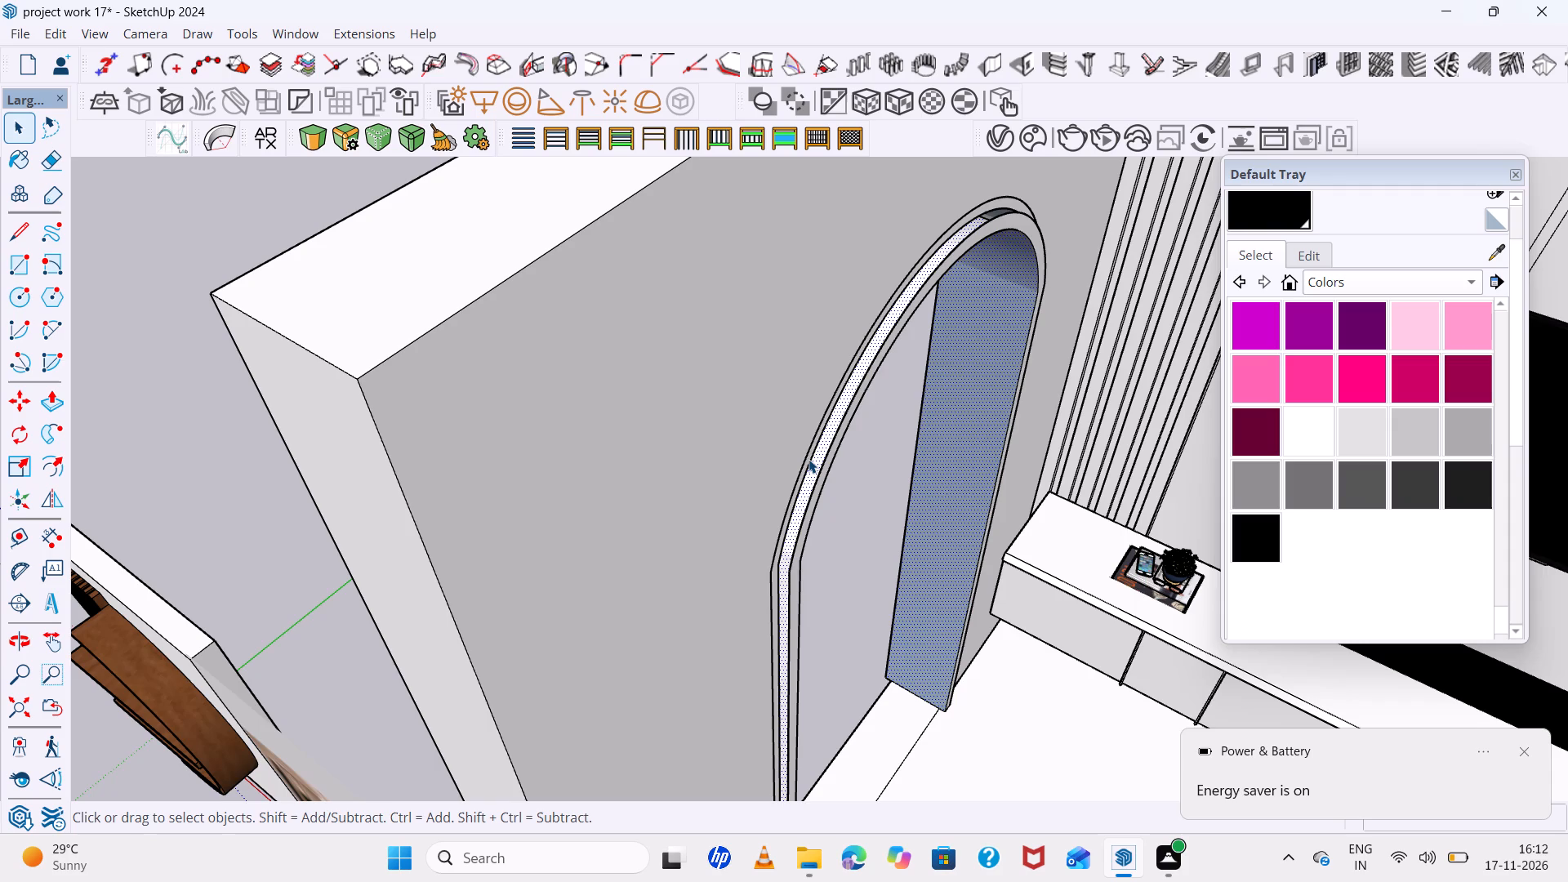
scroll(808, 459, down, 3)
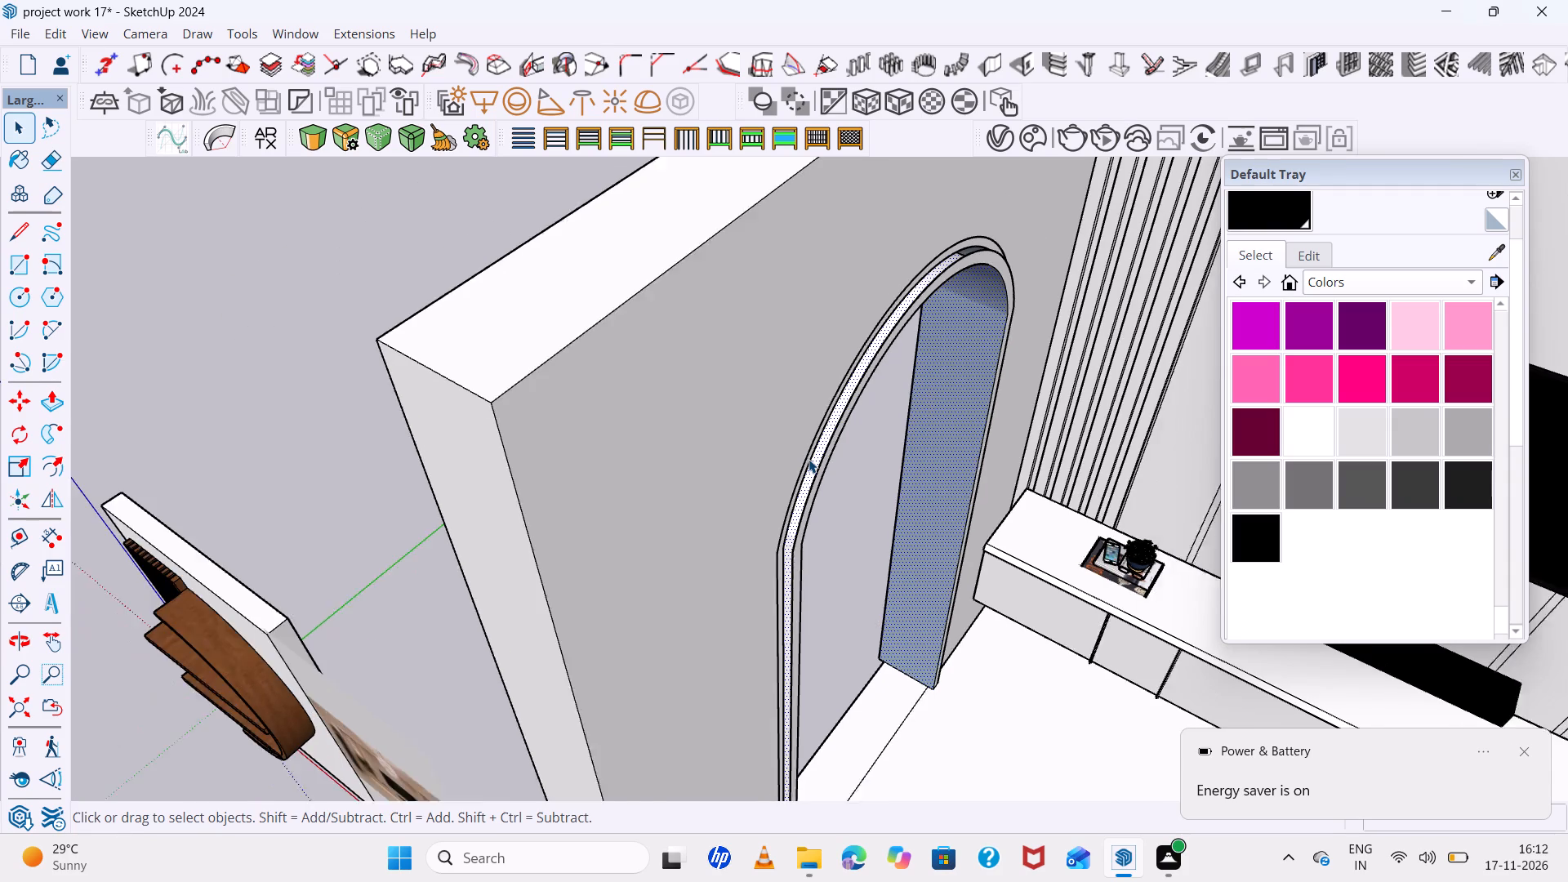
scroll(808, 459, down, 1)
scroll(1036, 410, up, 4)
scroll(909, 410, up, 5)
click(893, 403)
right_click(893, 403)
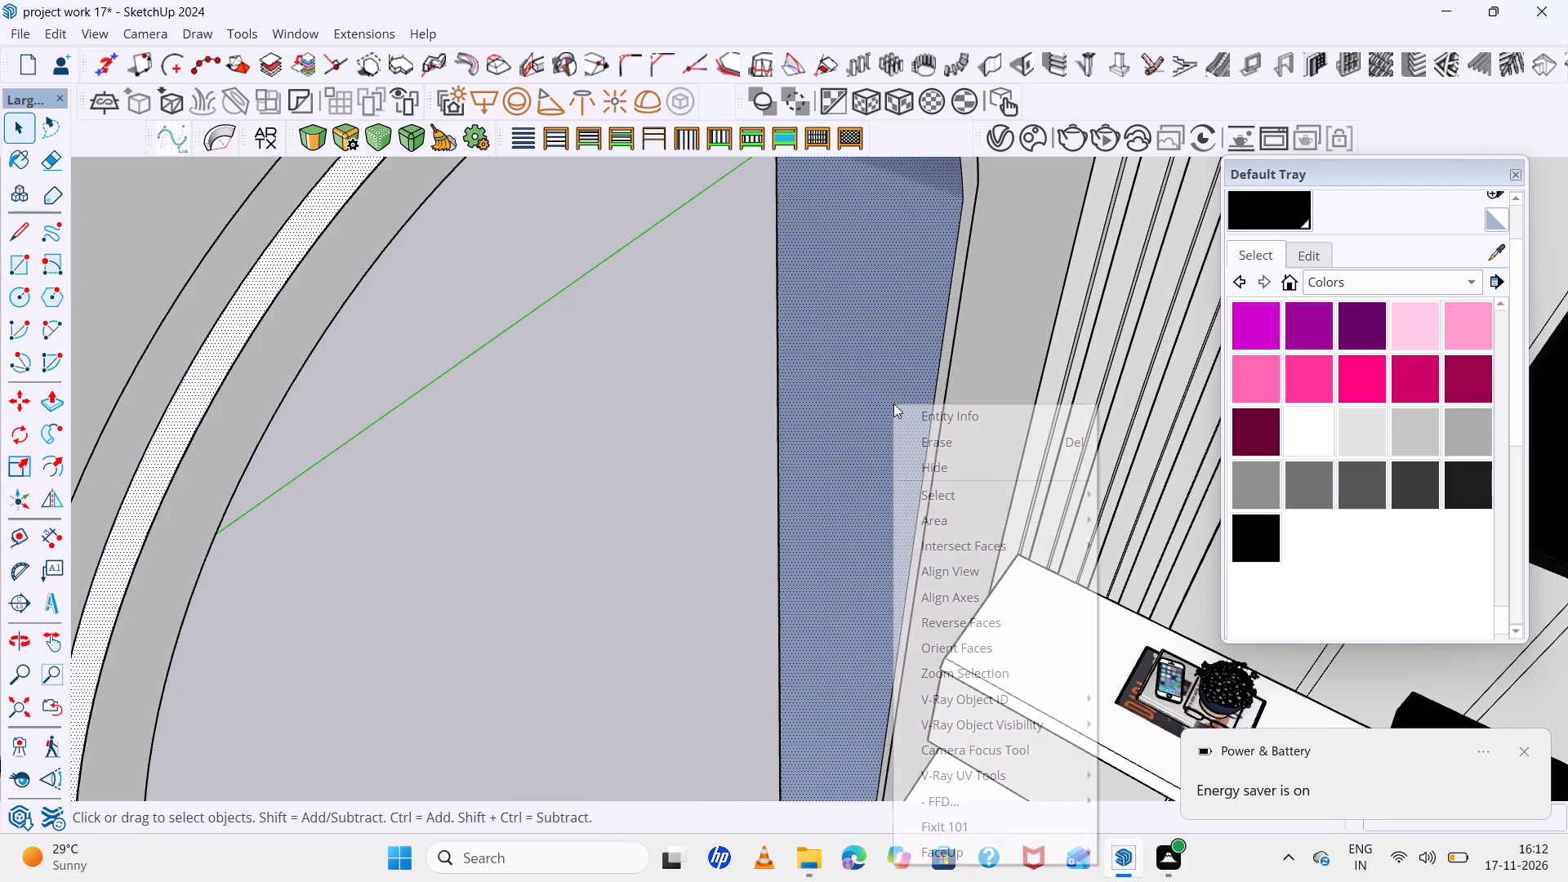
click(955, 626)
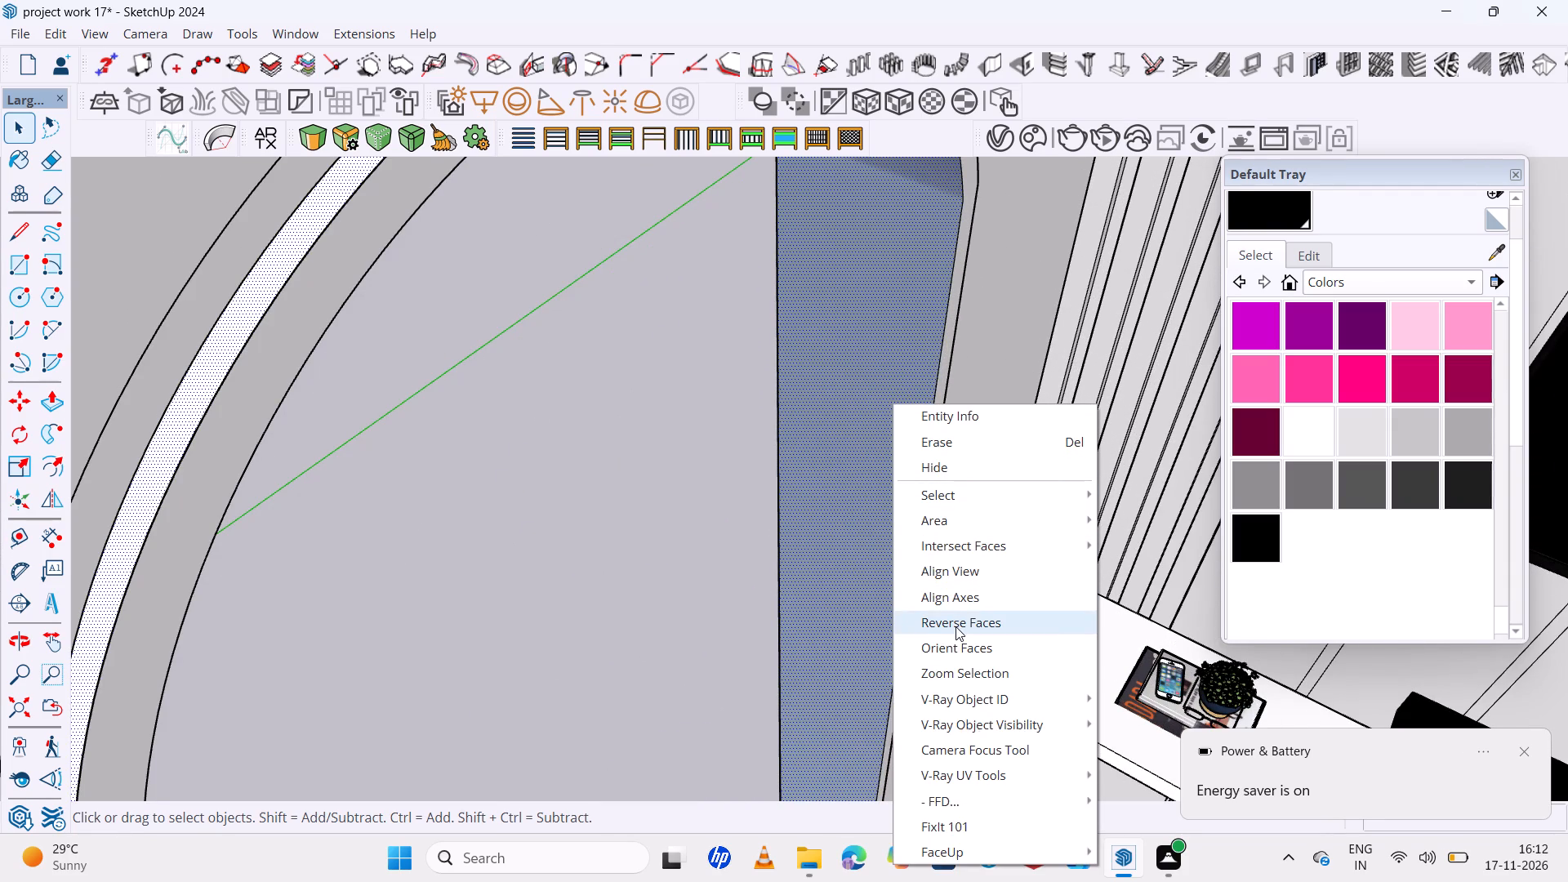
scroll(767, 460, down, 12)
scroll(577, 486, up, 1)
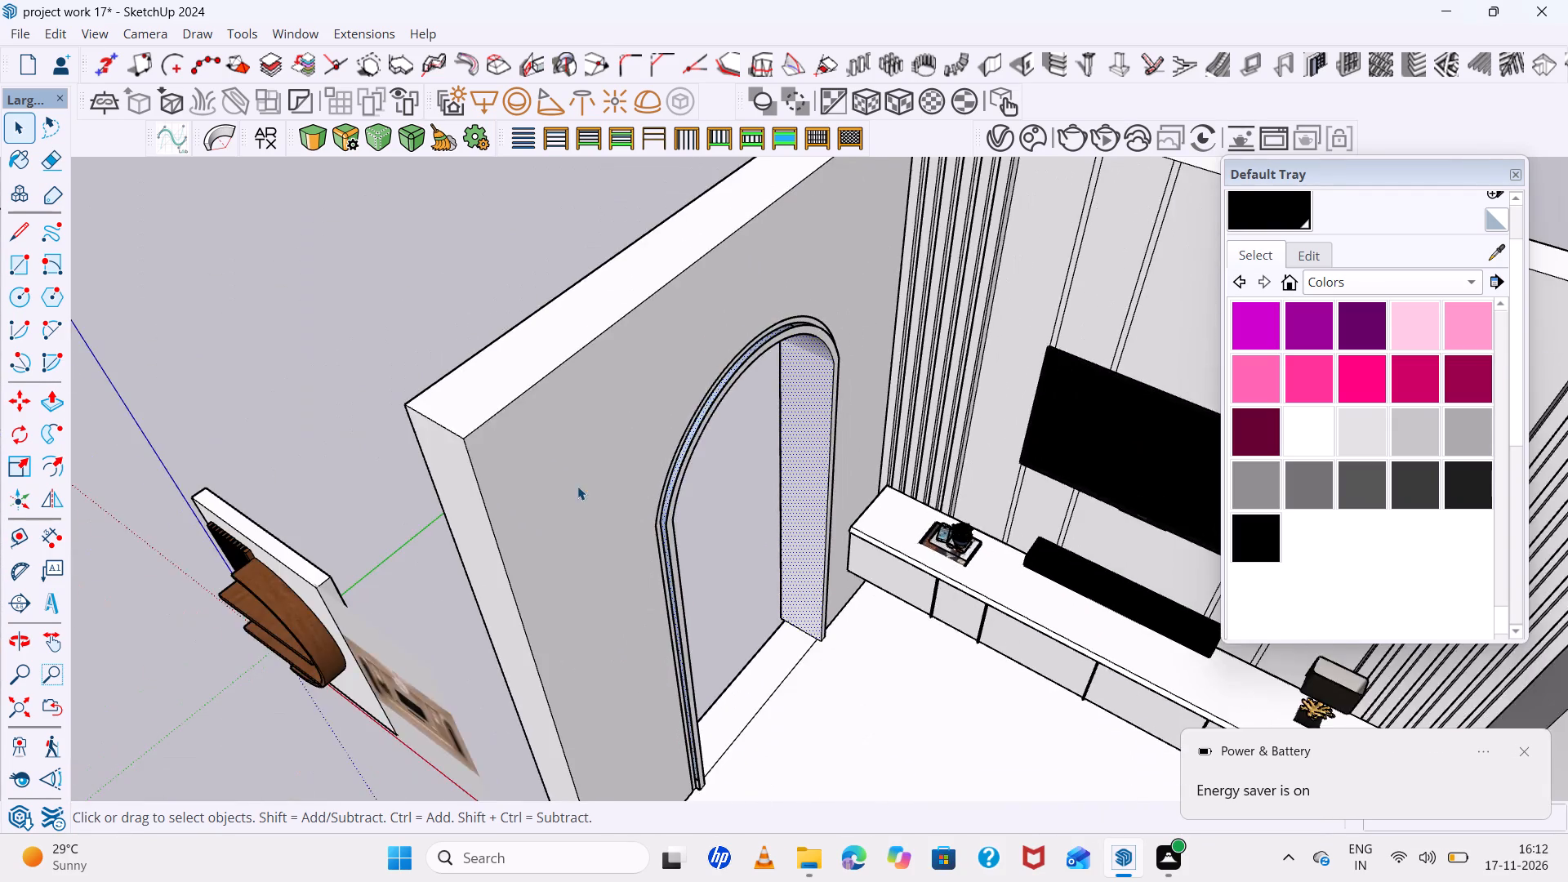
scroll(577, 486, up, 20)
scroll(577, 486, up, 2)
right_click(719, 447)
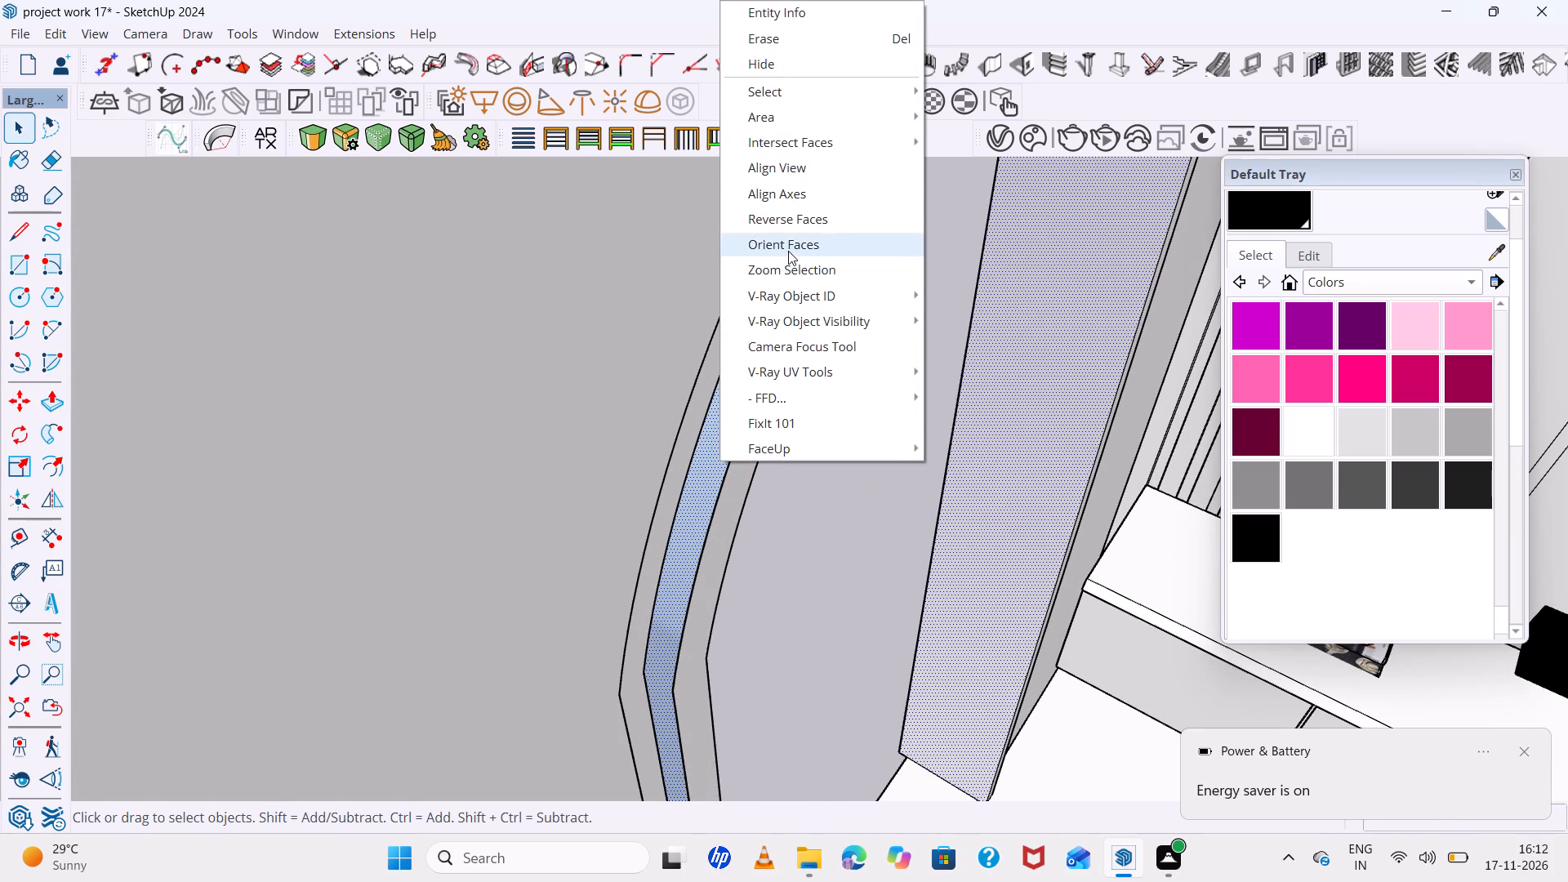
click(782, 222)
Examine the arch trim and its jamb surfaces from both sides of the wall.
scroll(794, 342, down, 11)
middle_drag(1019, 486, 666, 331)
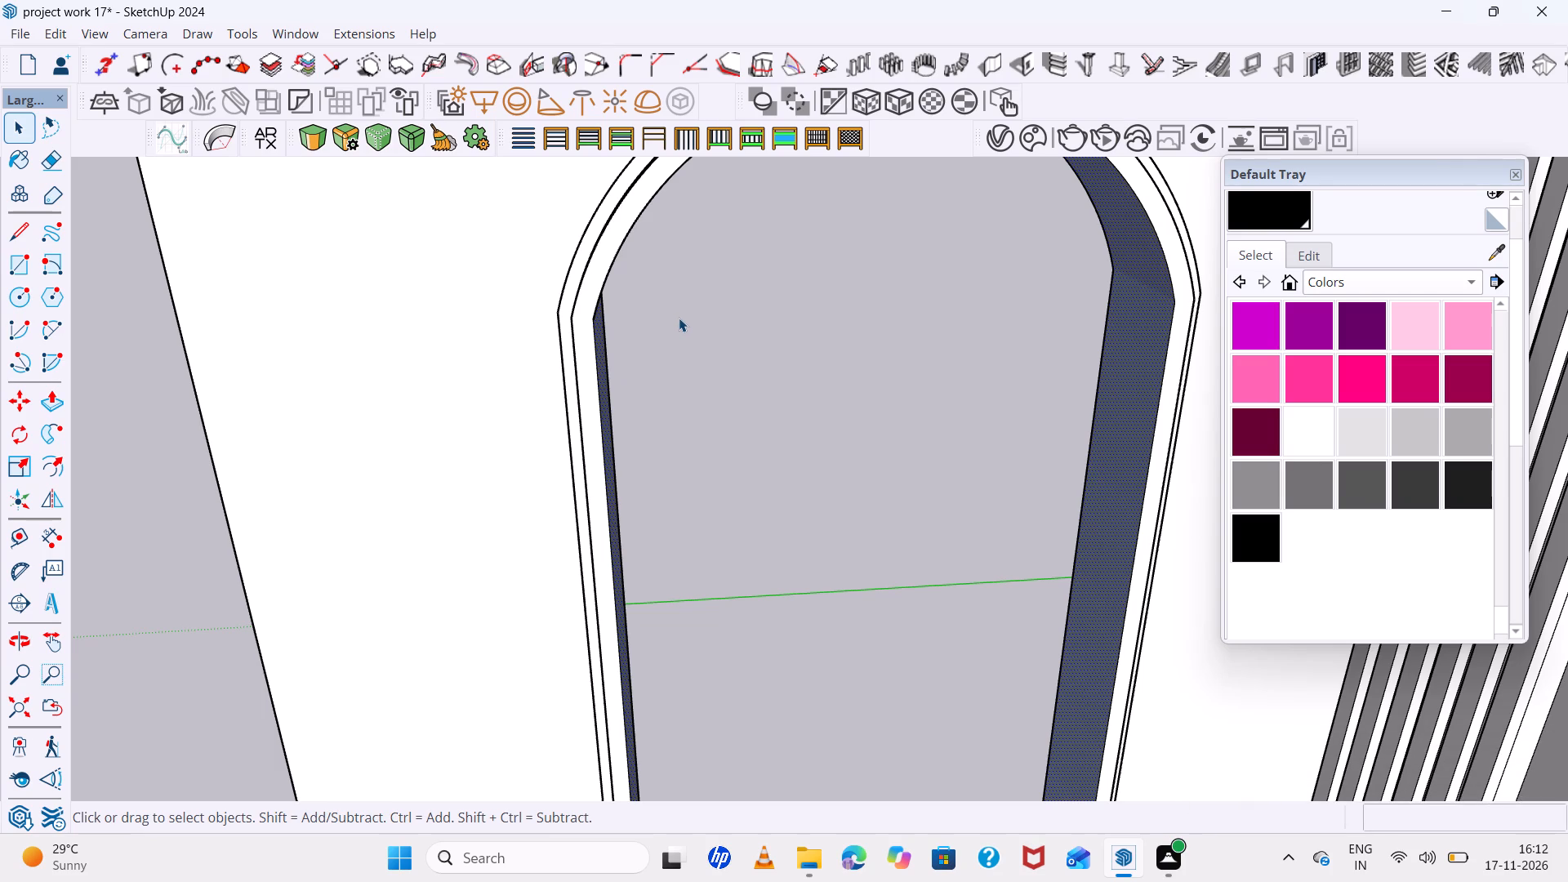
scroll(681, 315, down, 11)
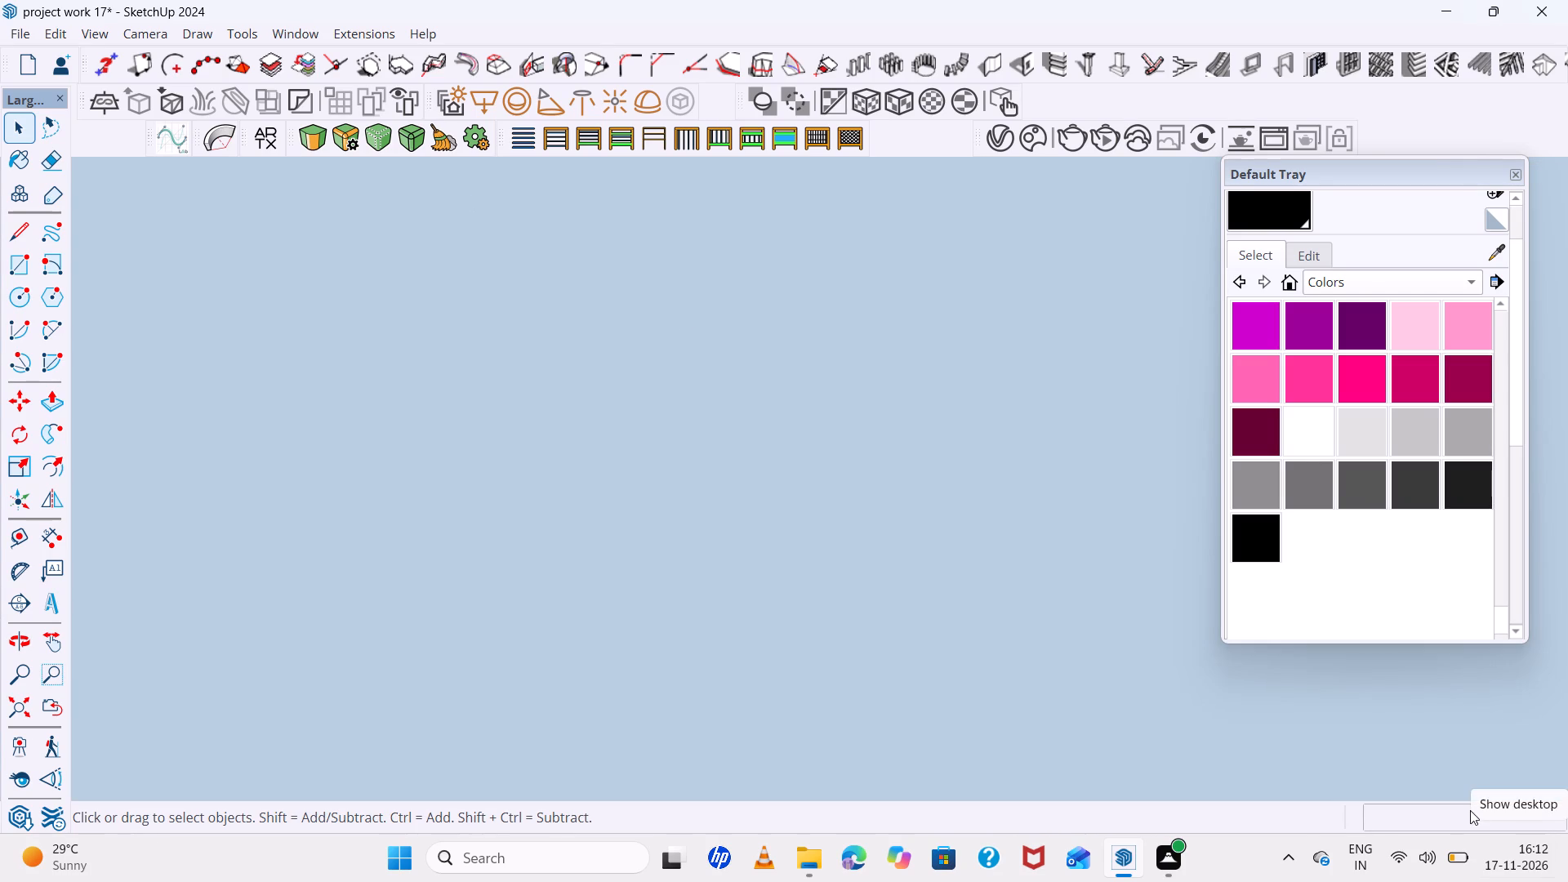
scroll(76, 237, down, 6)
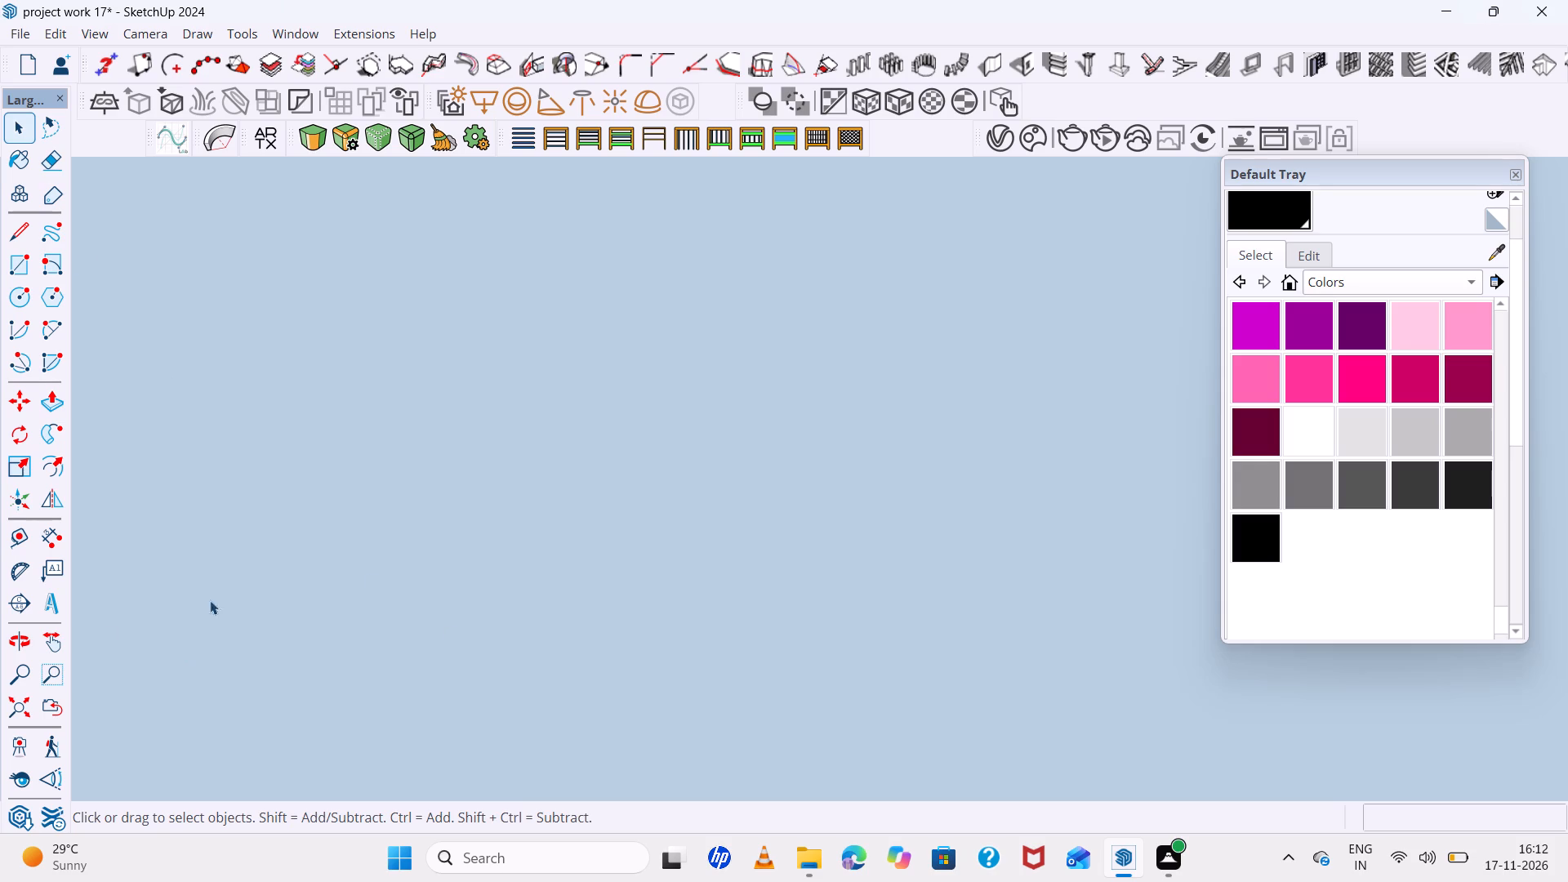
scroll(0, 671, down, 3)
click(19, 706)
scroll(354, 524, down, 7)
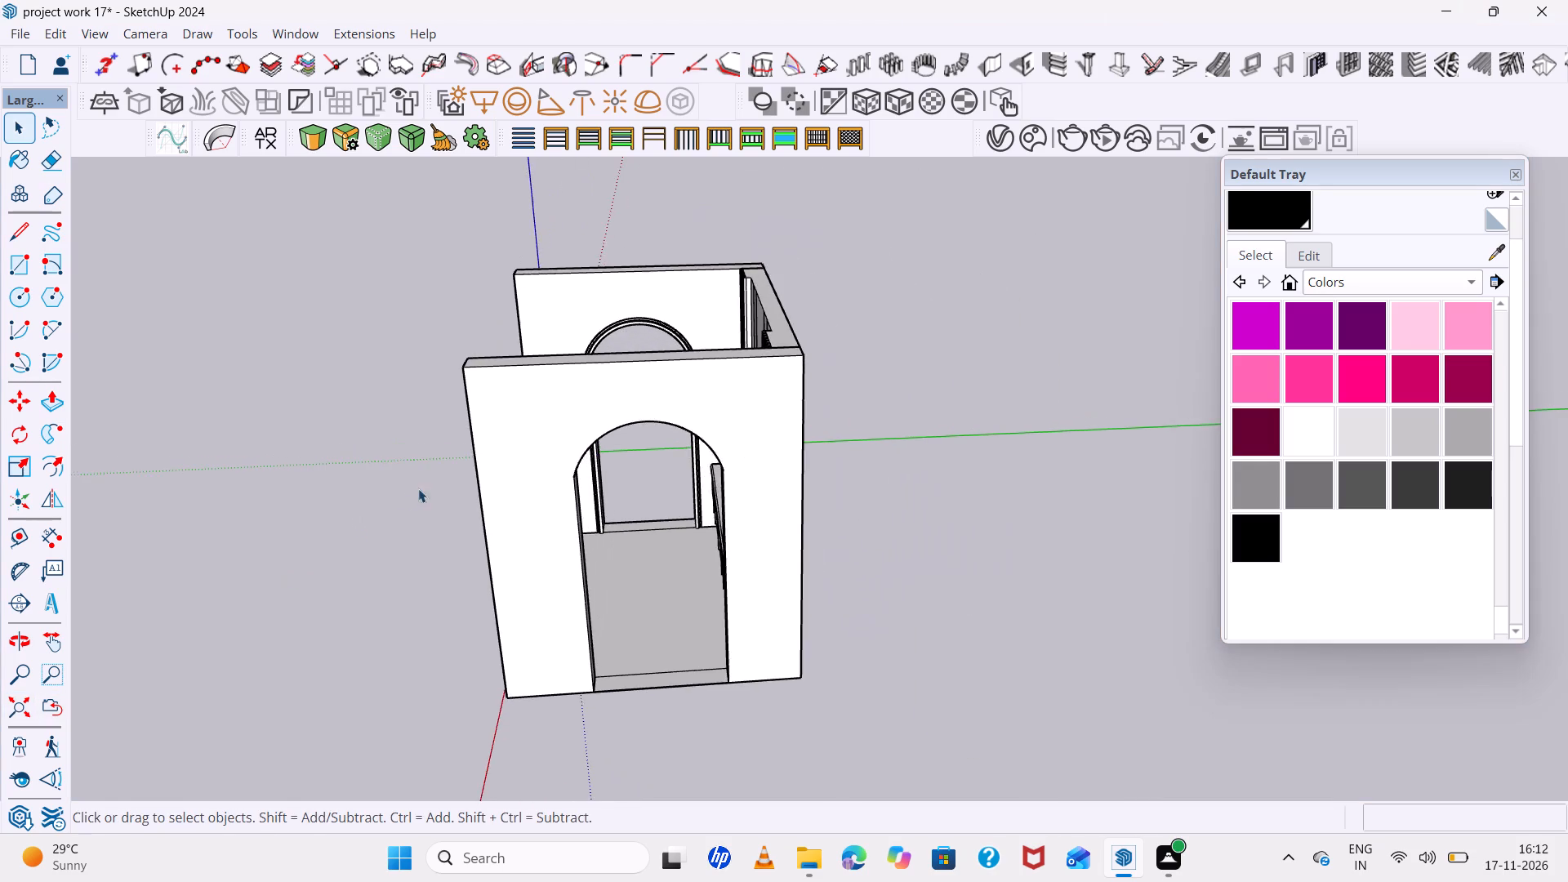
middle_drag(418, 488, 1183, 337)
scroll(708, 511, up, 14)
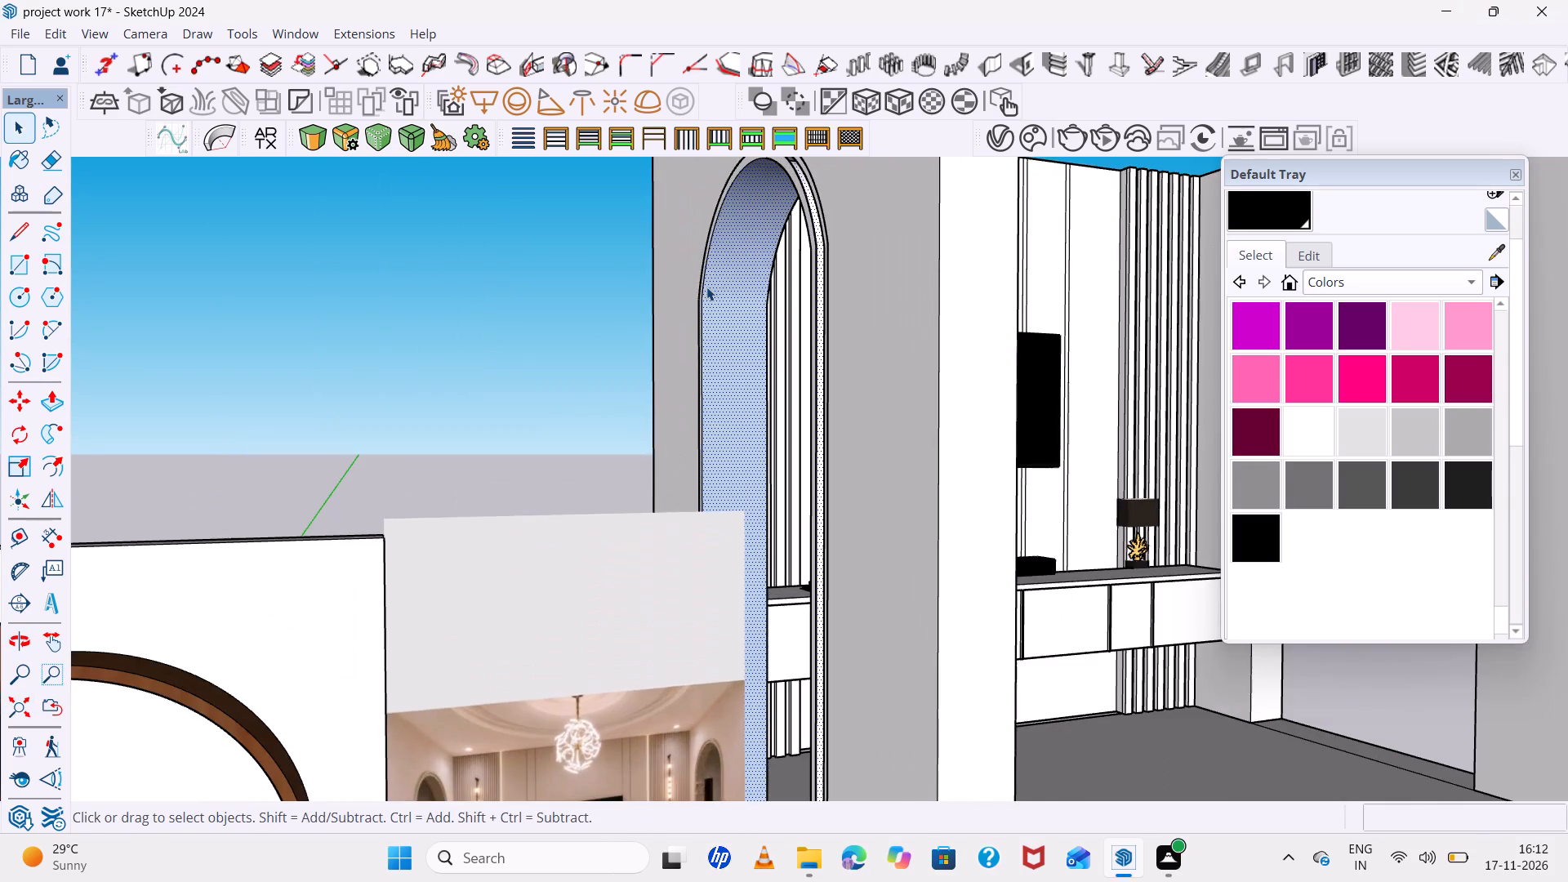
middle_drag(730, 329, 927, 585)
scroll(748, 294, up, 13)
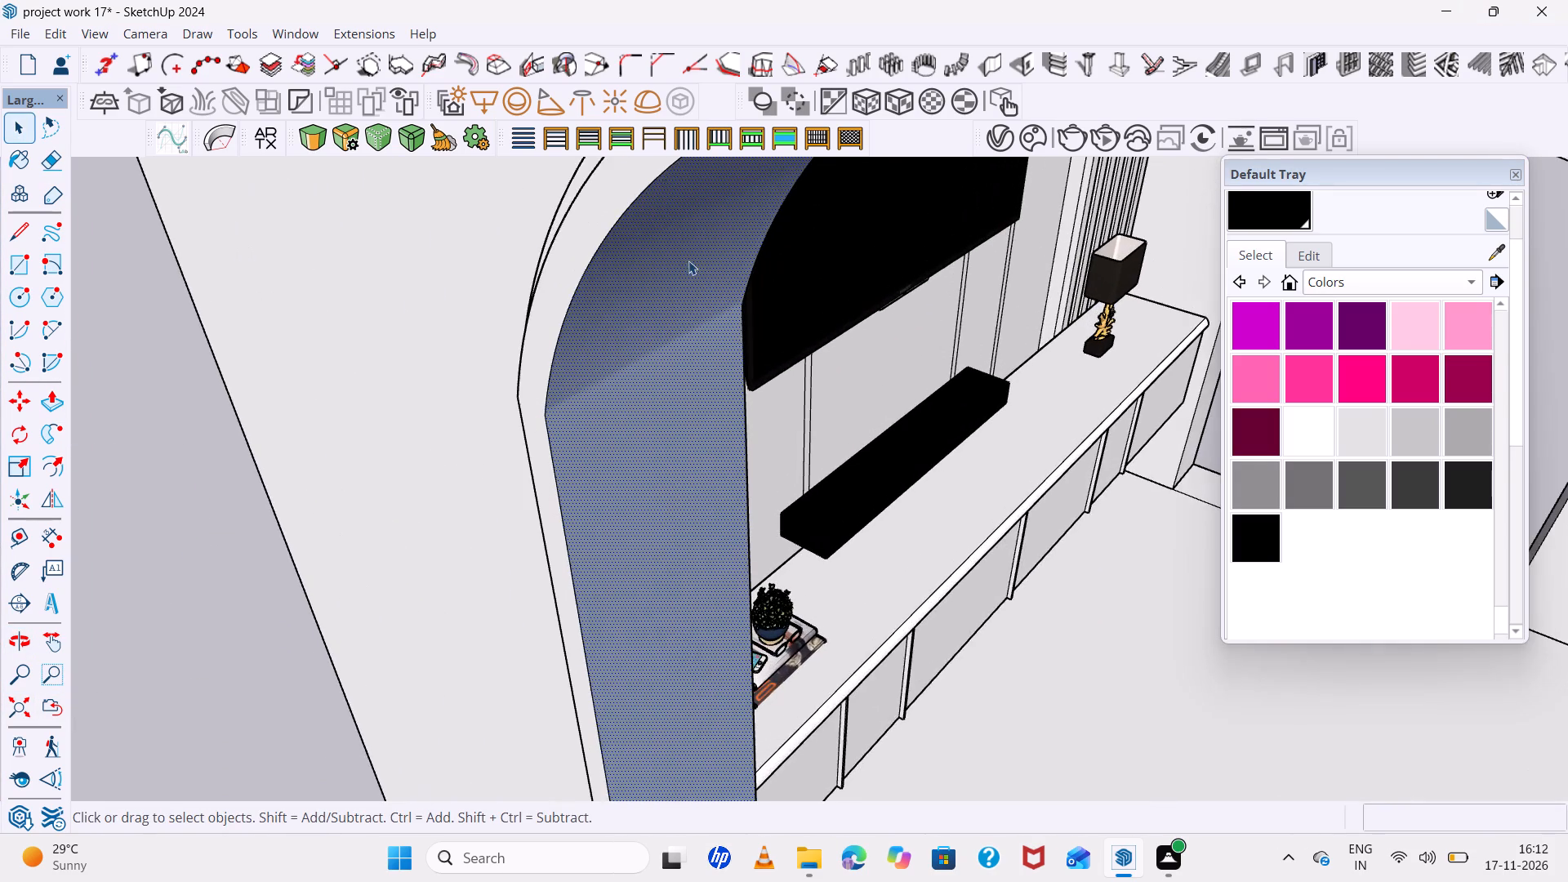
middle_drag(675, 235, 505, 185)
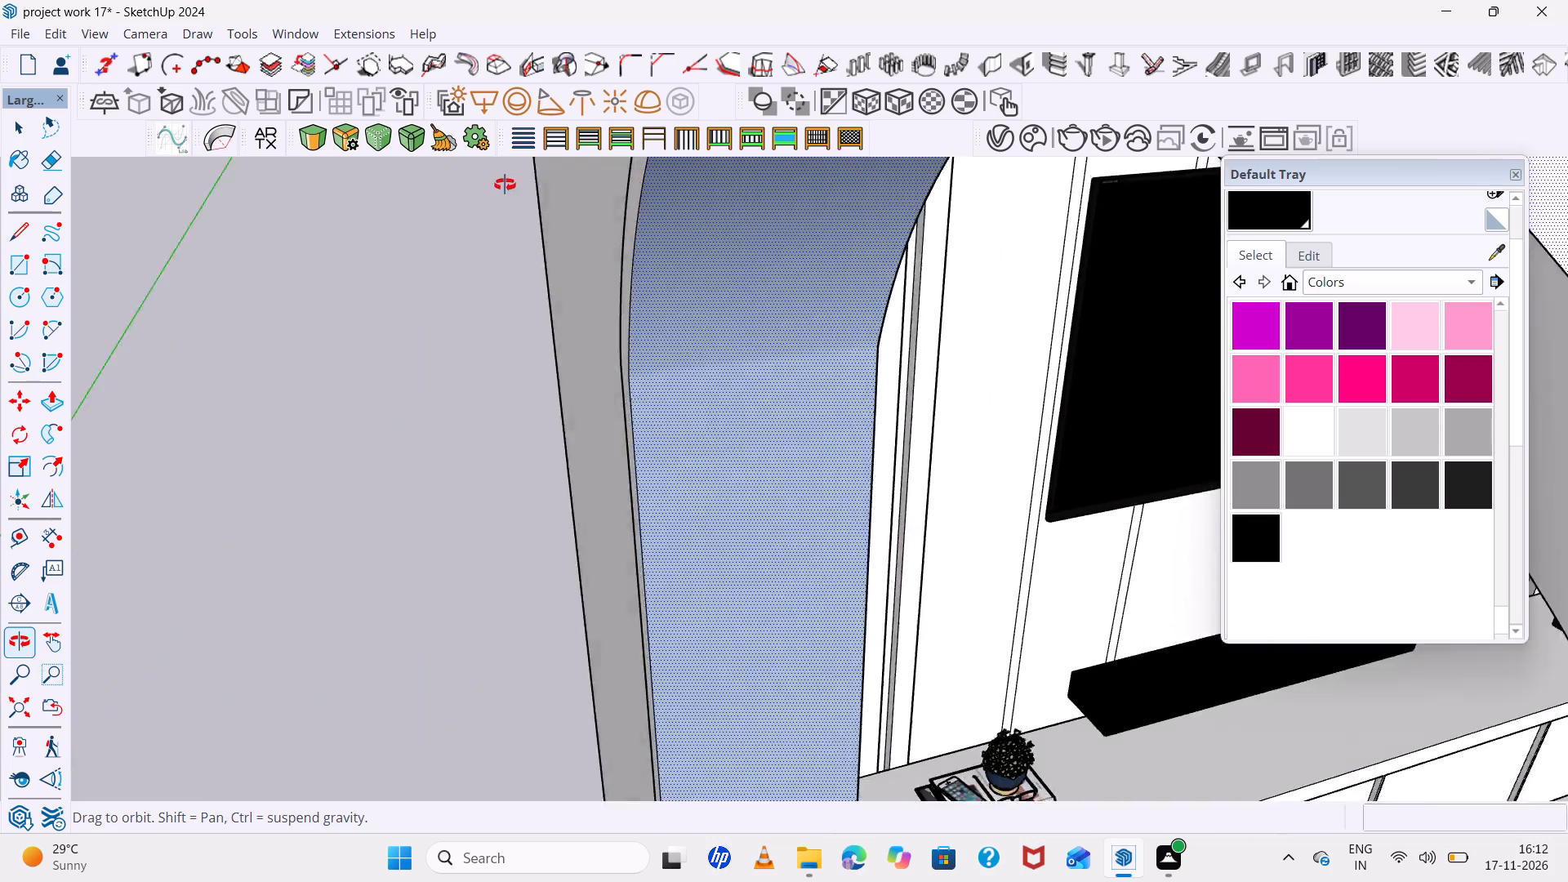
middle_drag(505, 185, 682, 269)
scroll(678, 252, up, 4)
scroll(677, 250, down, 6)
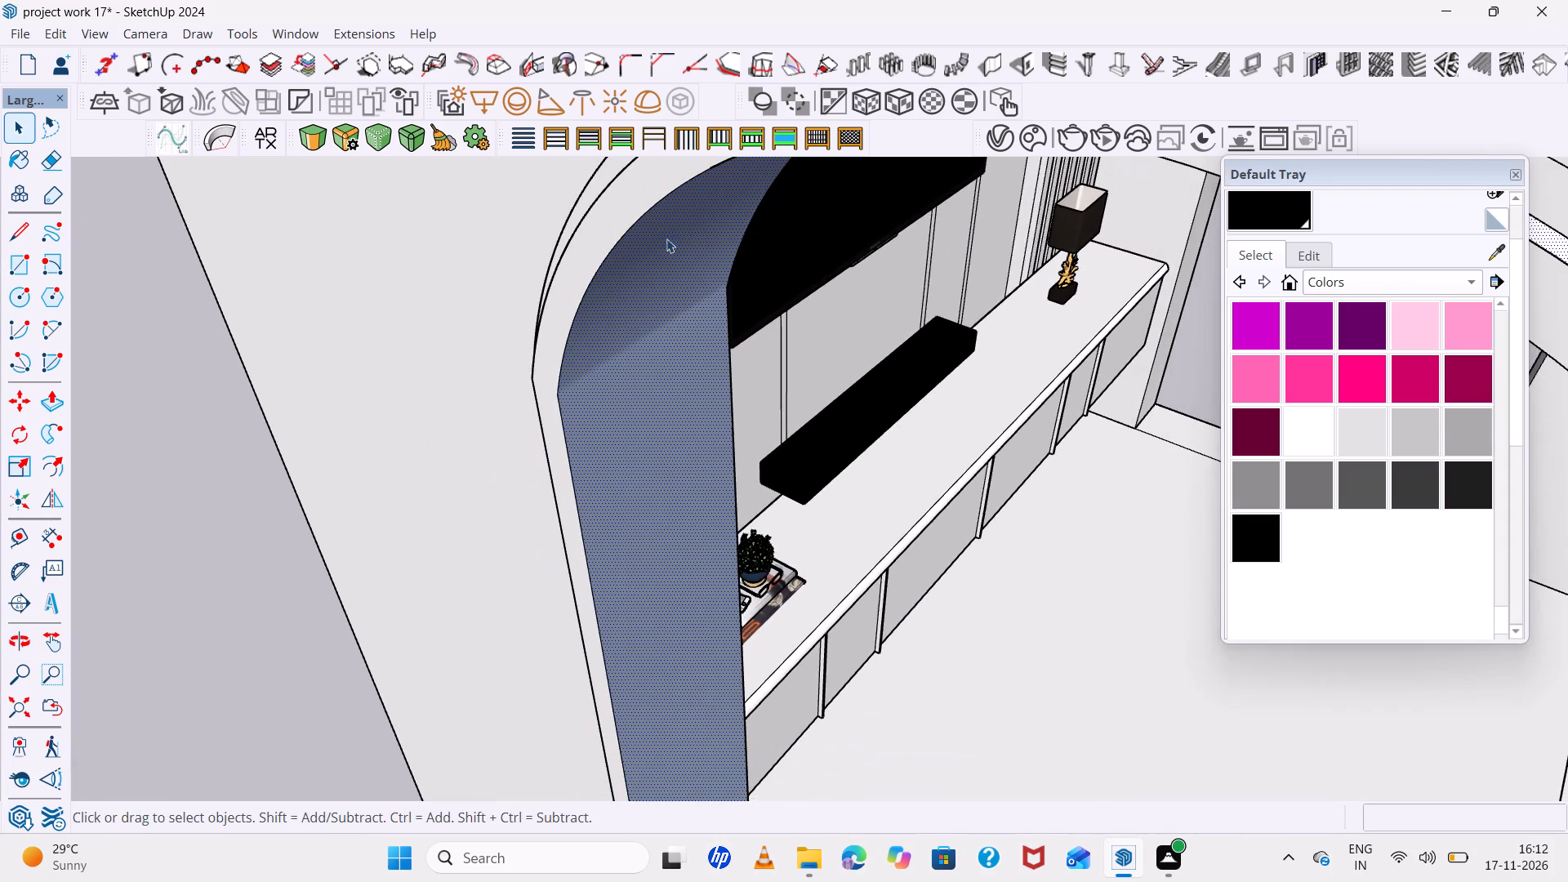
scroll(611, 200, down, 14)
click(625, 295)
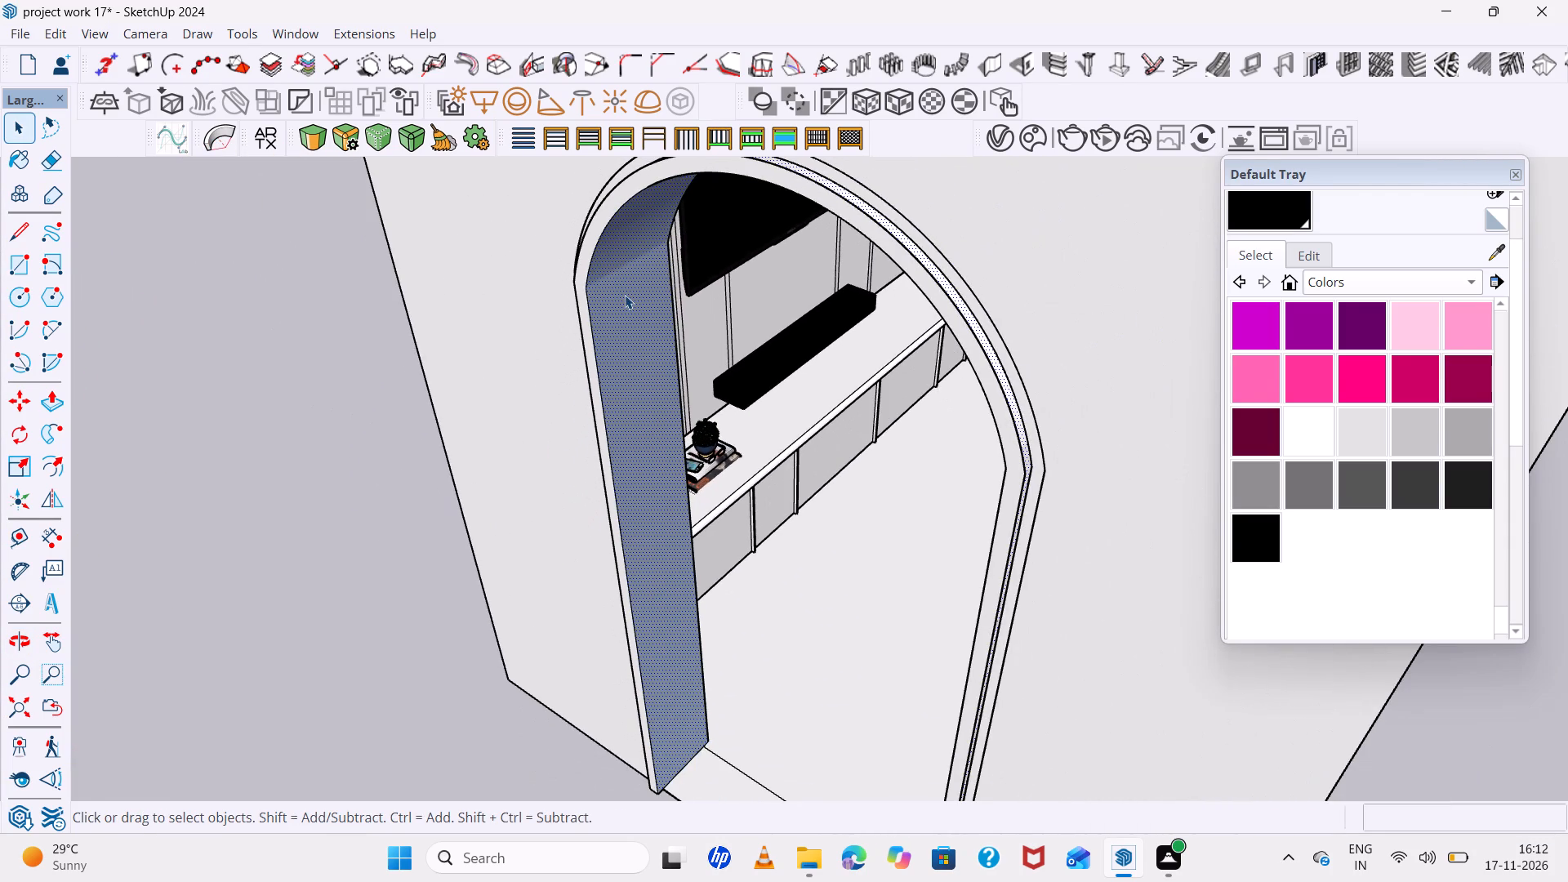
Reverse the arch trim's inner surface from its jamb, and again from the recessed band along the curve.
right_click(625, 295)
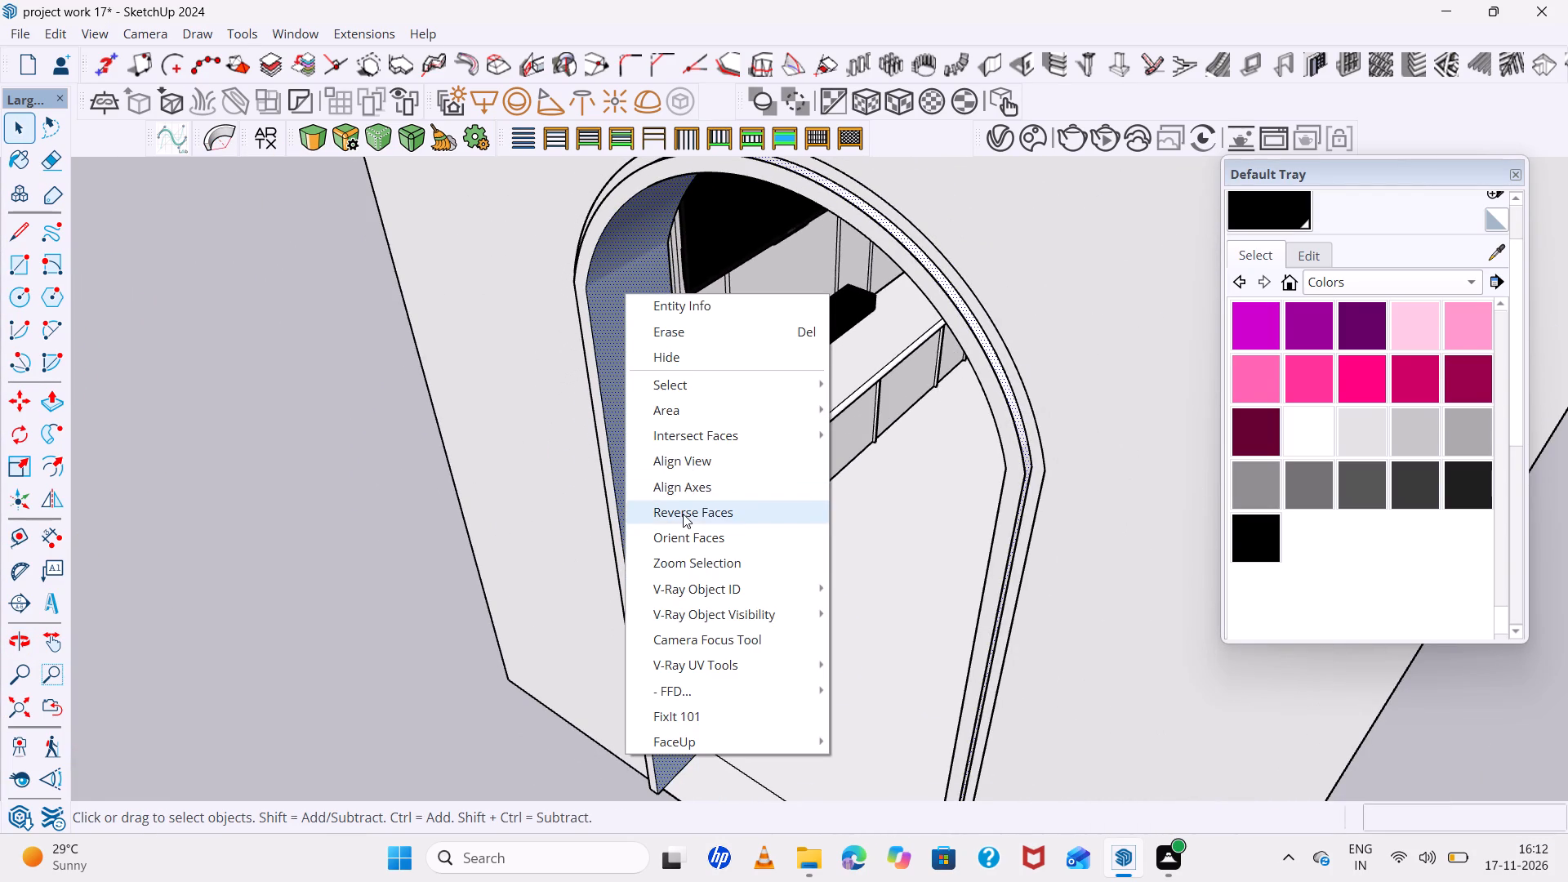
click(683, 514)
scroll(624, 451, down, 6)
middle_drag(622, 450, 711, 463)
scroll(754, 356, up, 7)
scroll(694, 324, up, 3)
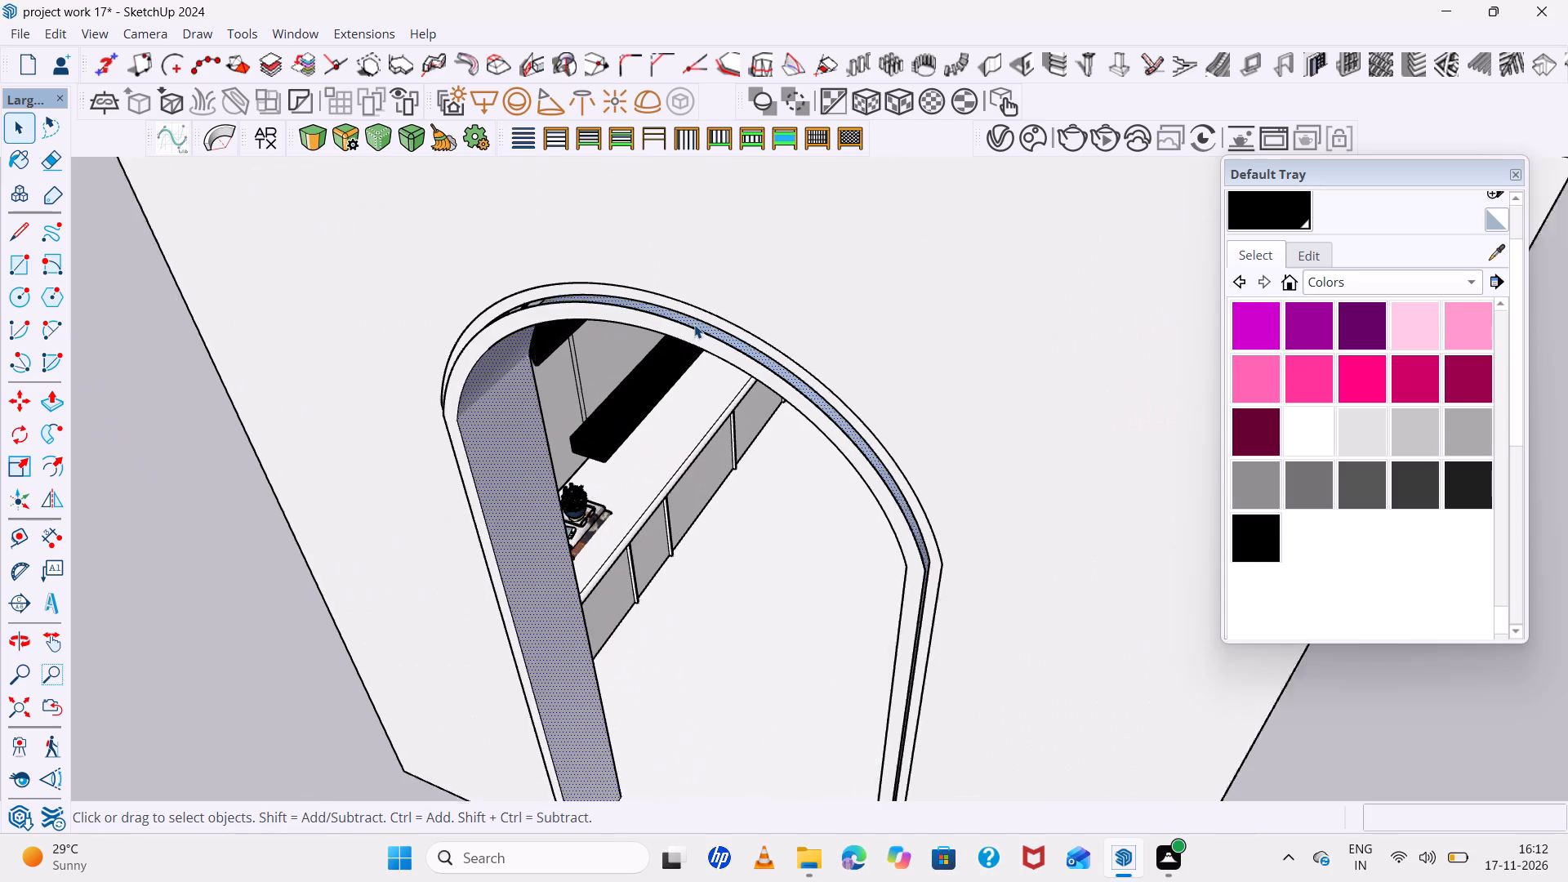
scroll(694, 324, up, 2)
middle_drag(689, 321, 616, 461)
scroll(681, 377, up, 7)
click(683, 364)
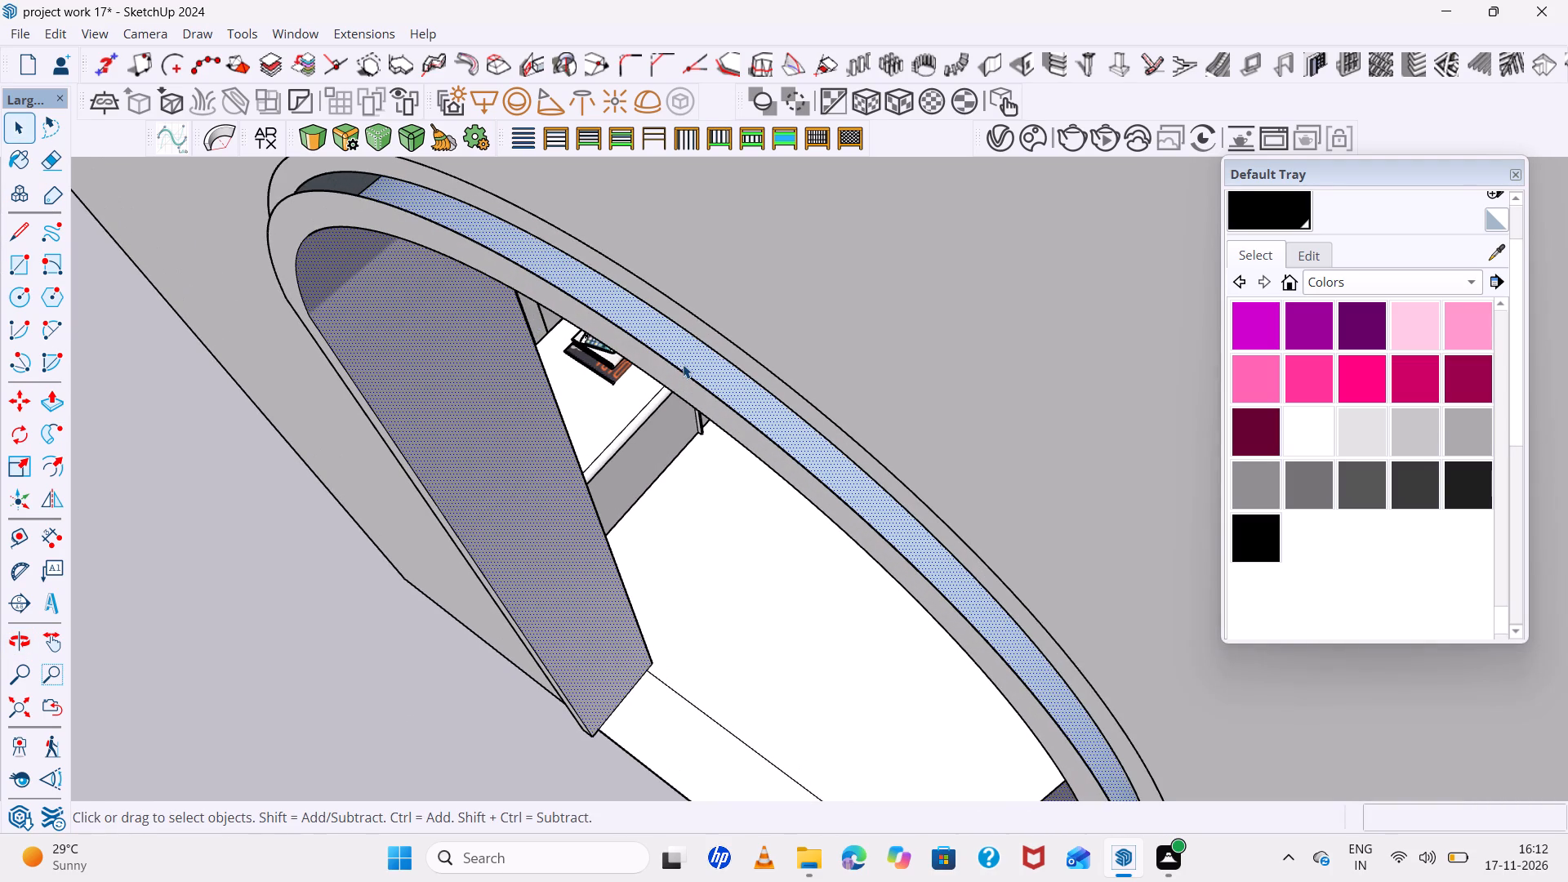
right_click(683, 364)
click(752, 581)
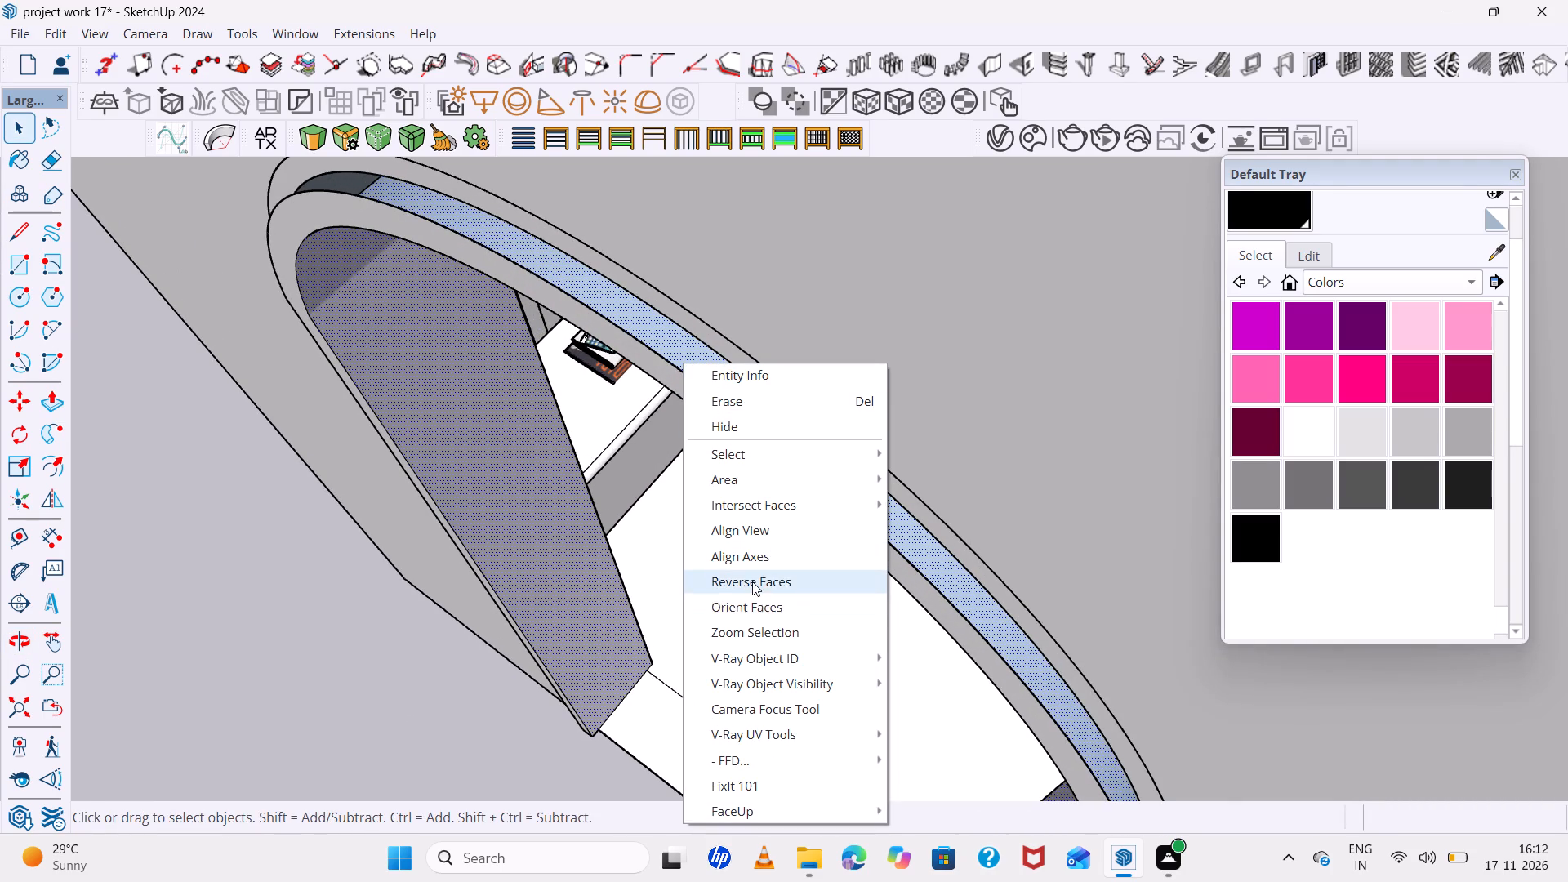
Examine the arch trim's recessed band and jambs from both sides, and the jamb's bottom end from below.
scroll(709, 360, down, 5)
middle_drag(703, 332, 1225, 138)
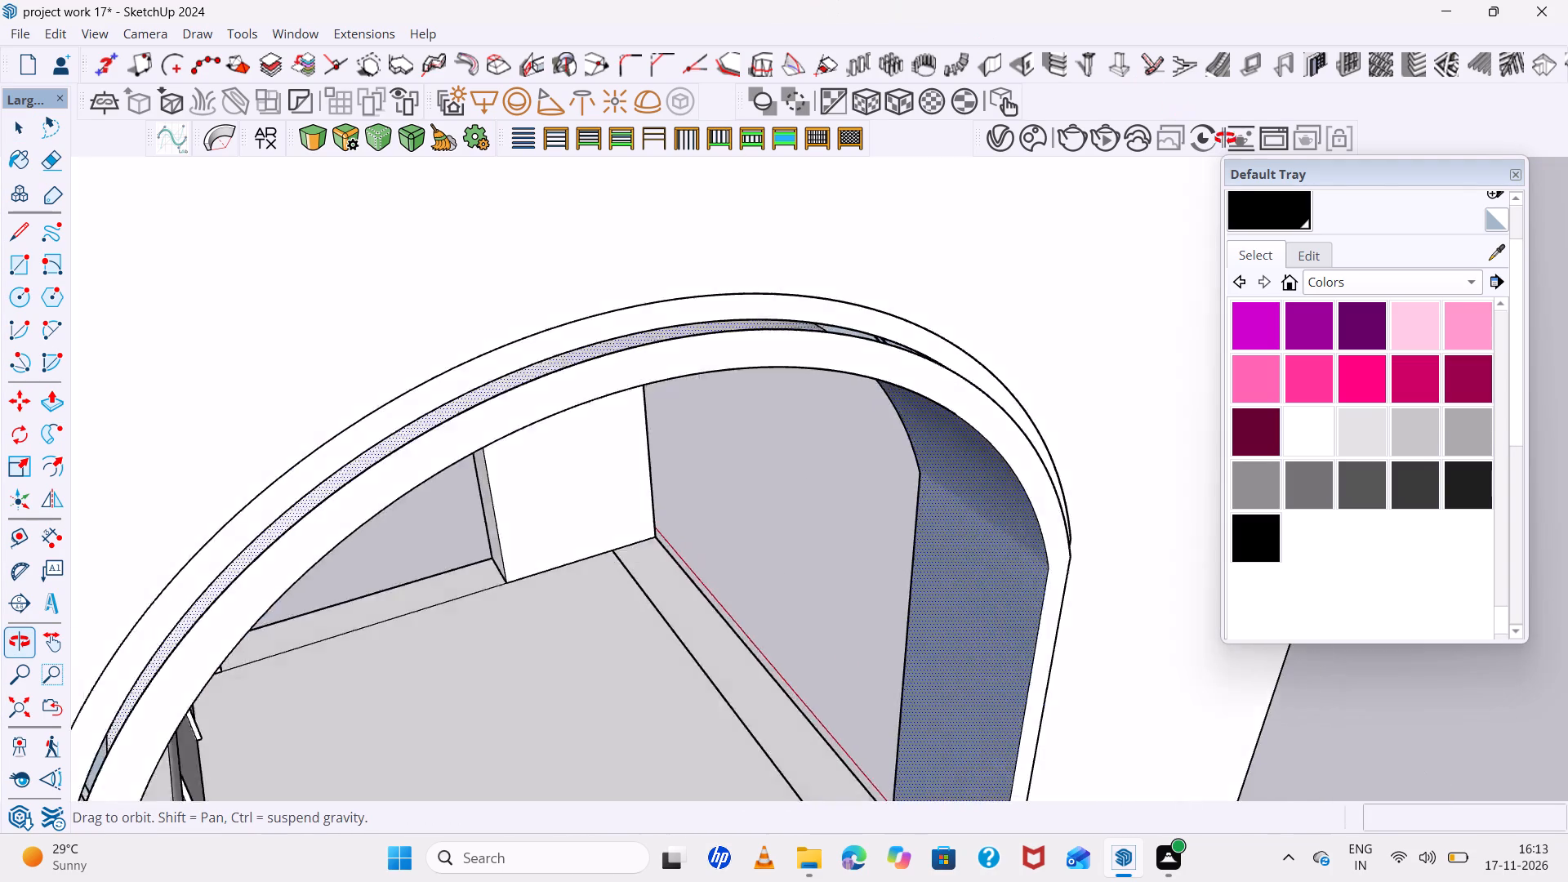
middle_drag(1225, 138, 737, 318)
scroll(740, 369, up, 7)
scroll(707, 324, down, 6)
middle_drag(537, 292, 696, 255)
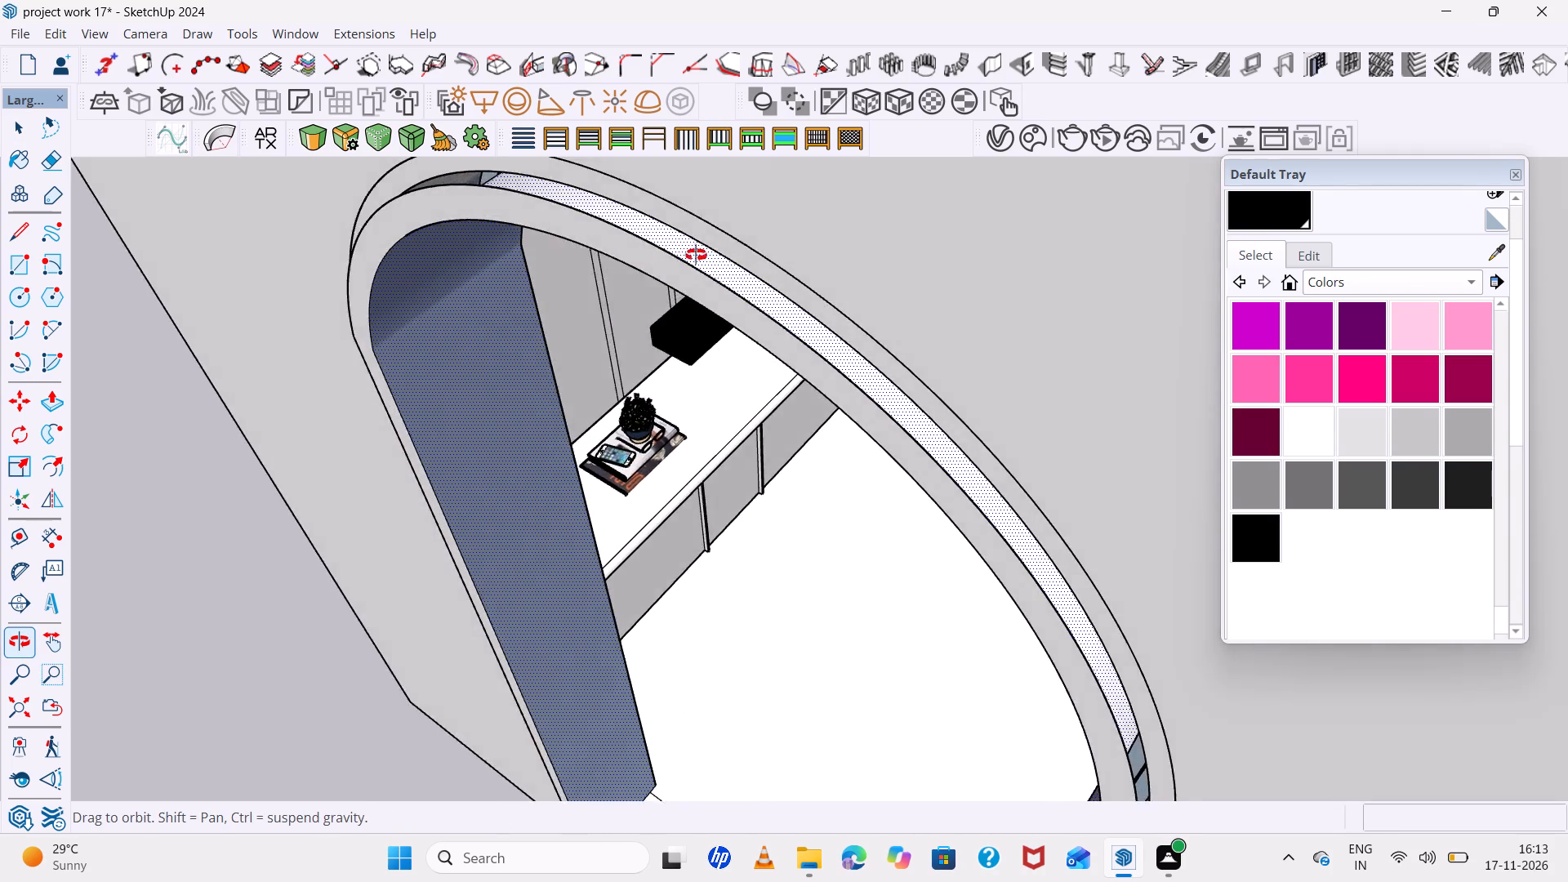
middle_drag(696, 255, 729, 261)
scroll(462, 253, up, 7)
middle_drag(408, 261, 696, 199)
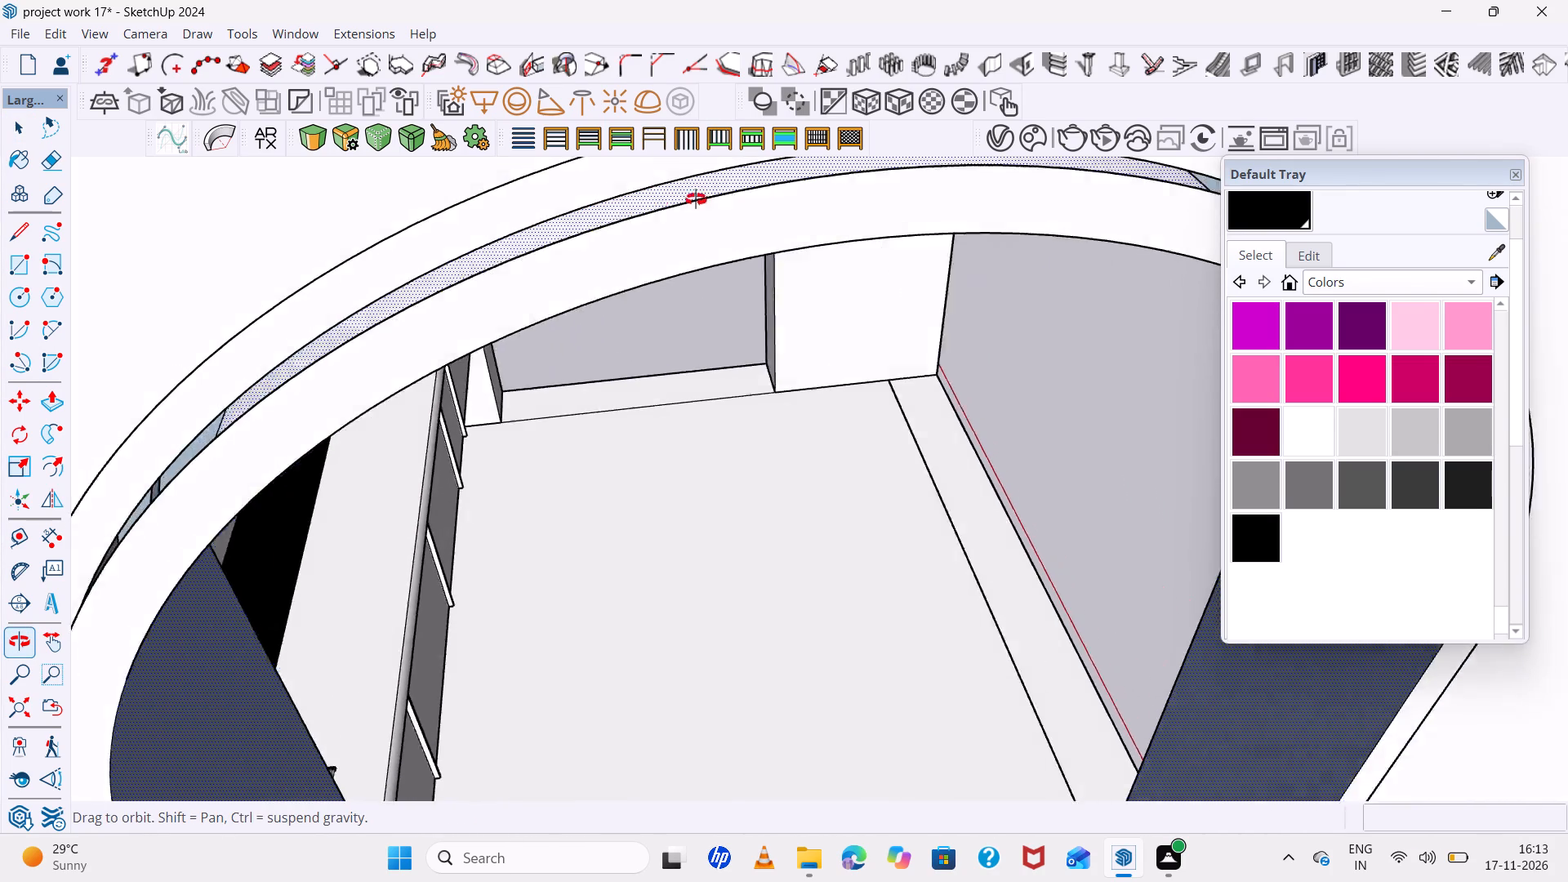
middle_drag(696, 199, 360, 212)
scroll(366, 185, up, 1)
scroll(379, 168, down, 12)
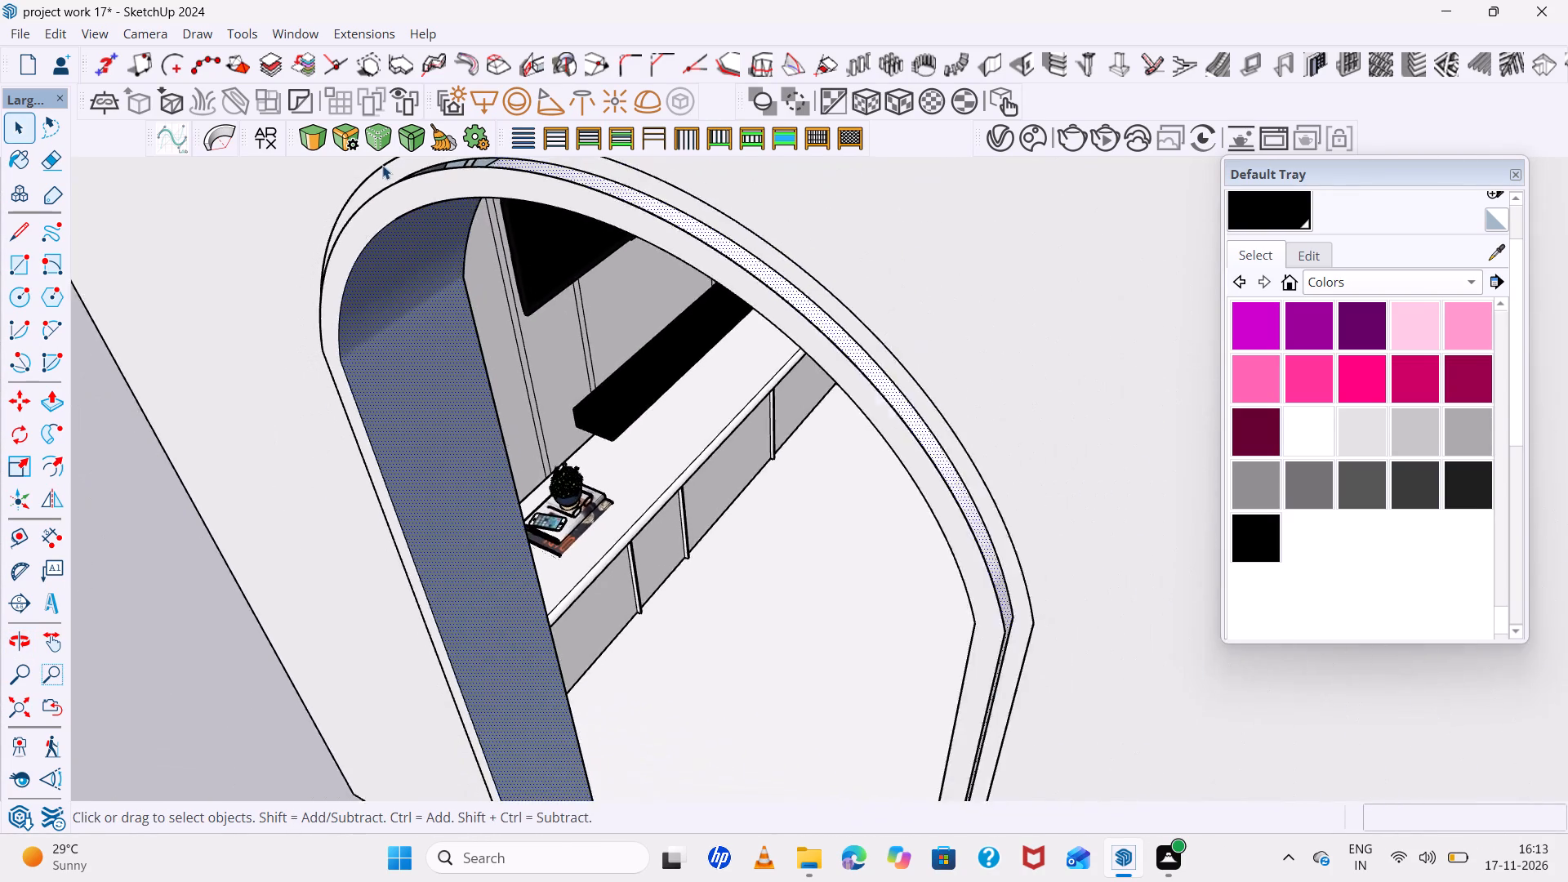
scroll(382, 165, down, 11)
scroll(466, 508, up, 19)
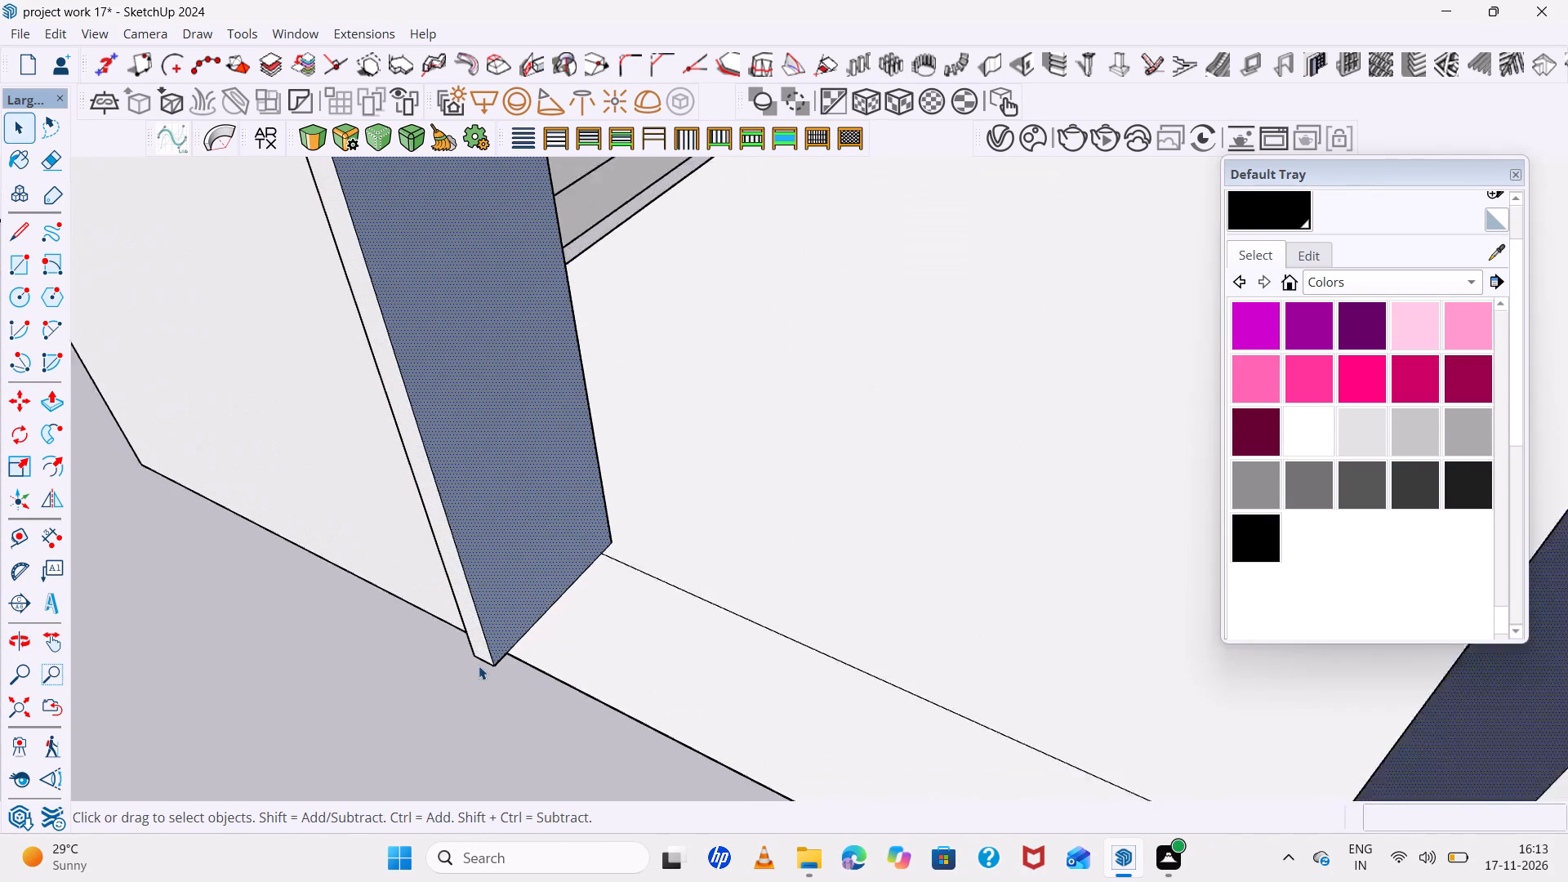
scroll(479, 666, up, 10)
middle_drag(483, 641, 699, 155)
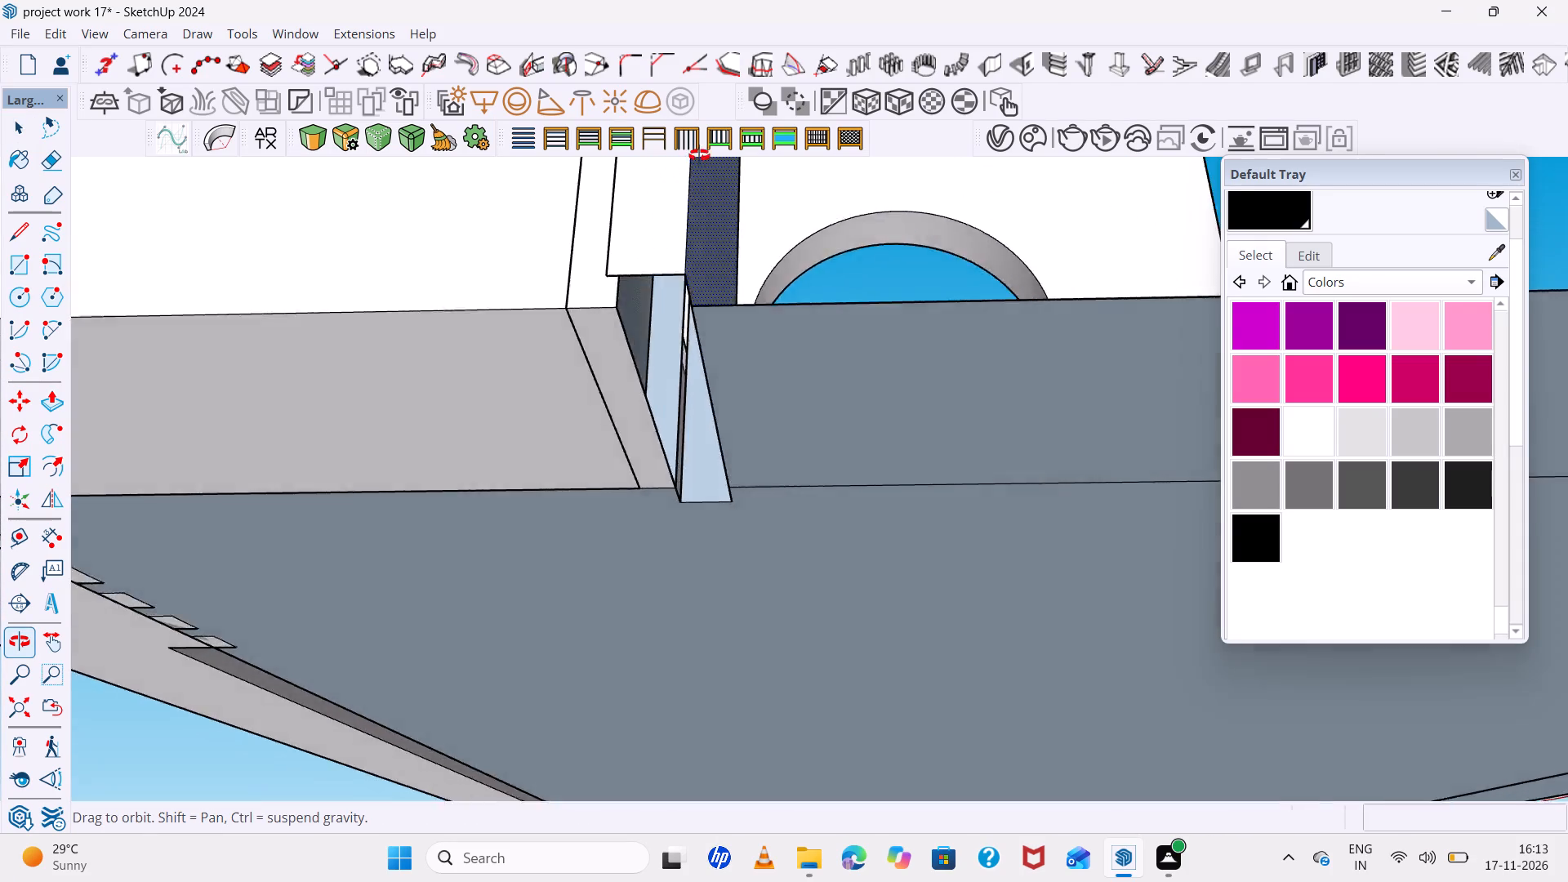
middle_drag(699, 155, 637, 154)
Undo the face reversals, the Follow Me arch trim and the profile lines at the arch's base.
key(ctrl+z)
key(ctrl+z)
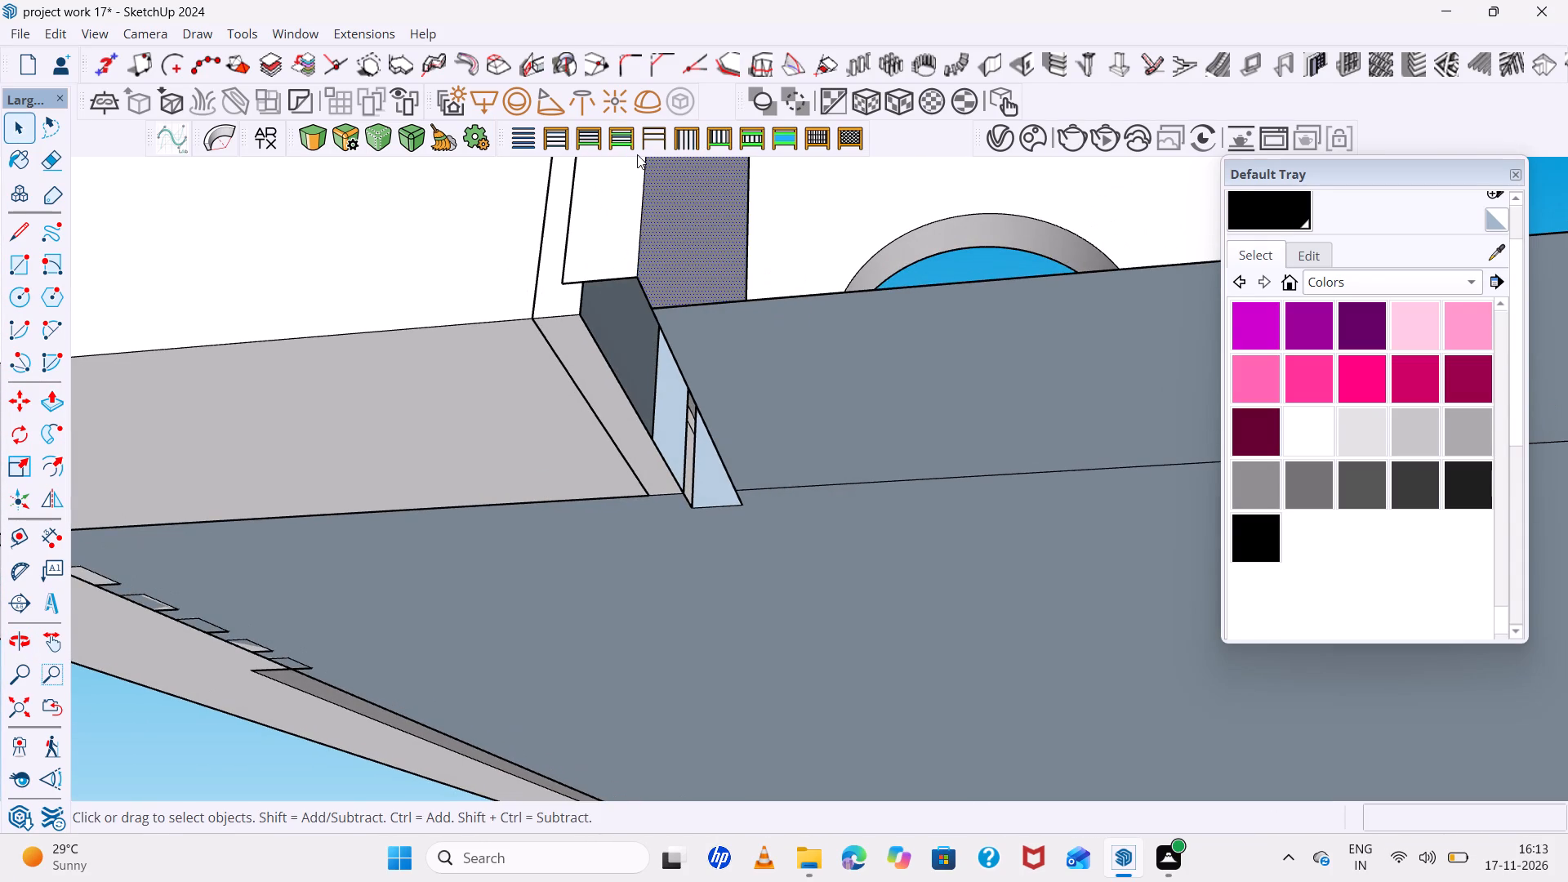
key(ctrl+z)
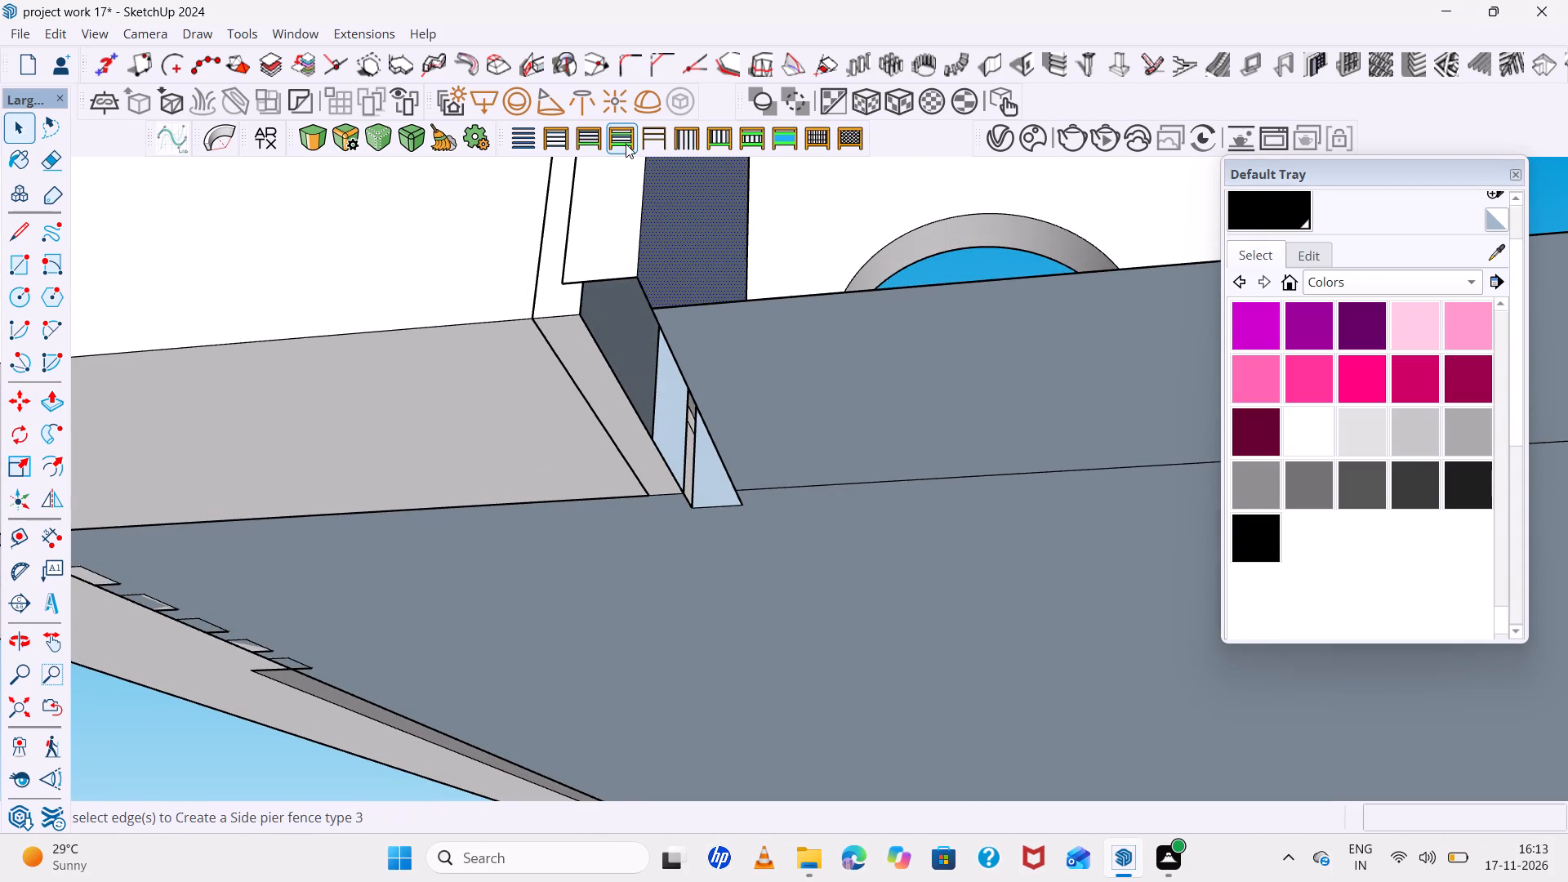
key(ctrl+z)
key(ctrl+z)
key(ctrl+z)
key(ctrl+z)
scroll(661, 385, down, 4)
scroll(609, 333, down, 7)
key(ctrl+z)
key(ctrl+z)
key(ctrl+z)
key(ctrl+z)
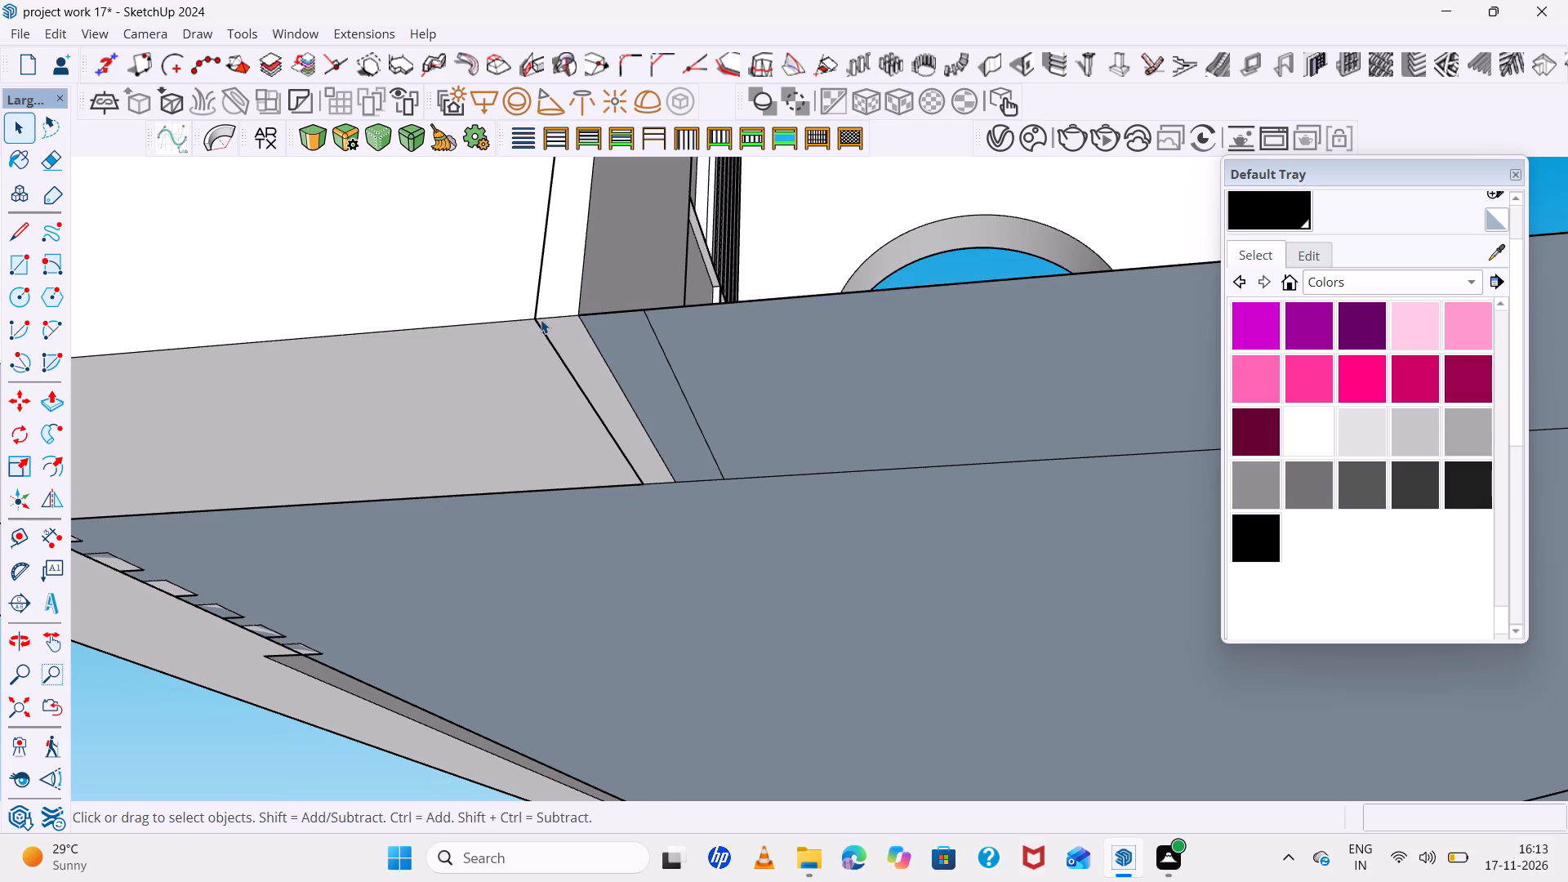
key(ctrl+z)
Examine the plain arched opening from outside and the room with its reference picture from the front.
scroll(688, 127, down, 2)
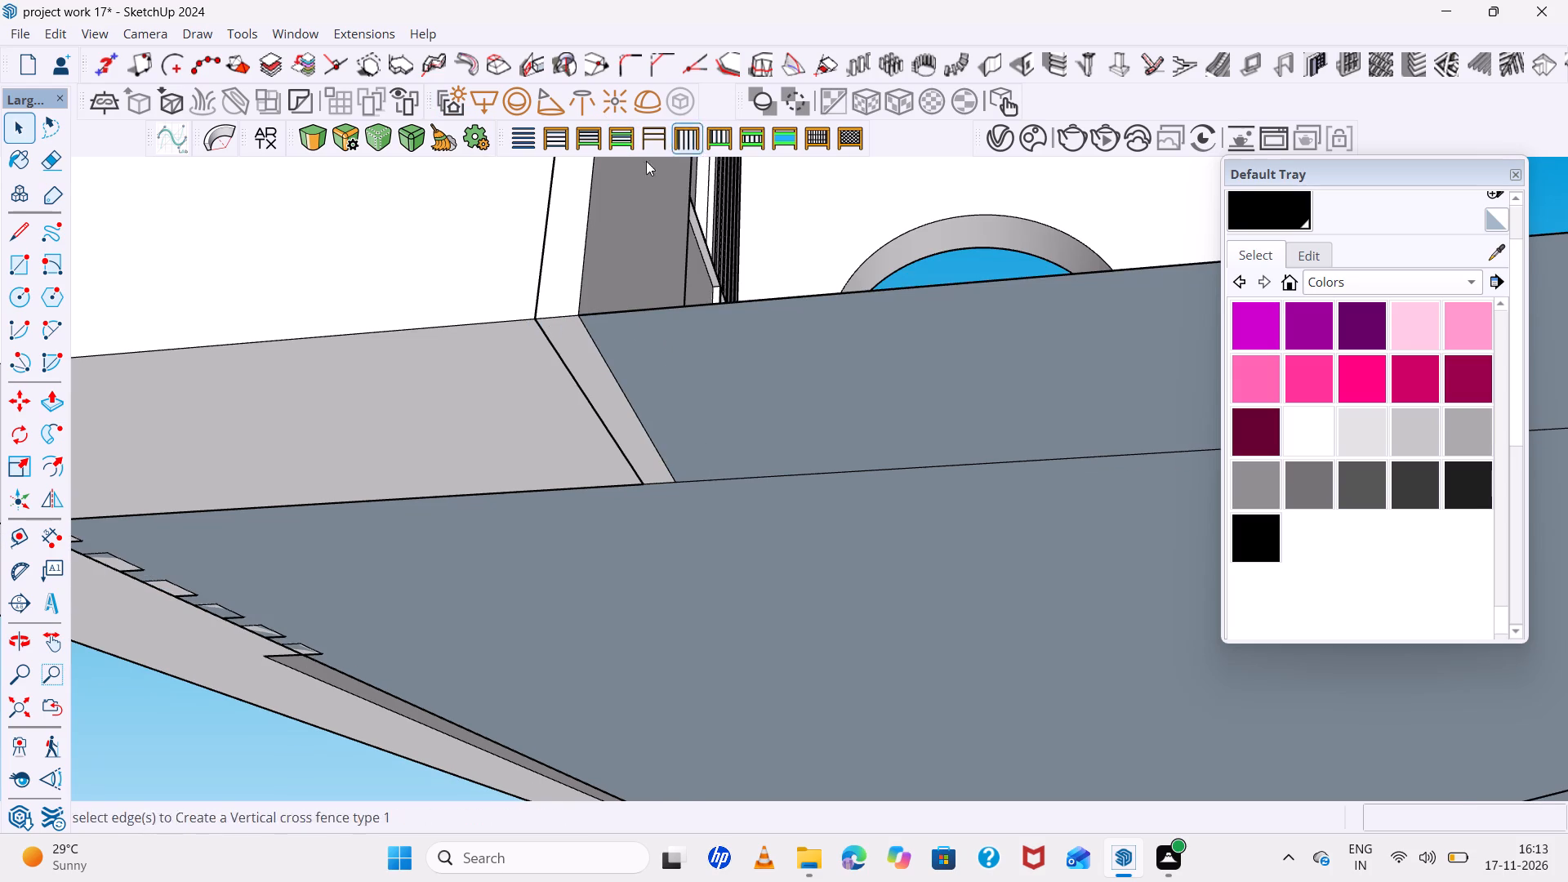
scroll(646, 161, down, 2)
scroll(578, 419, down, 13)
scroll(534, 228, down, 7)
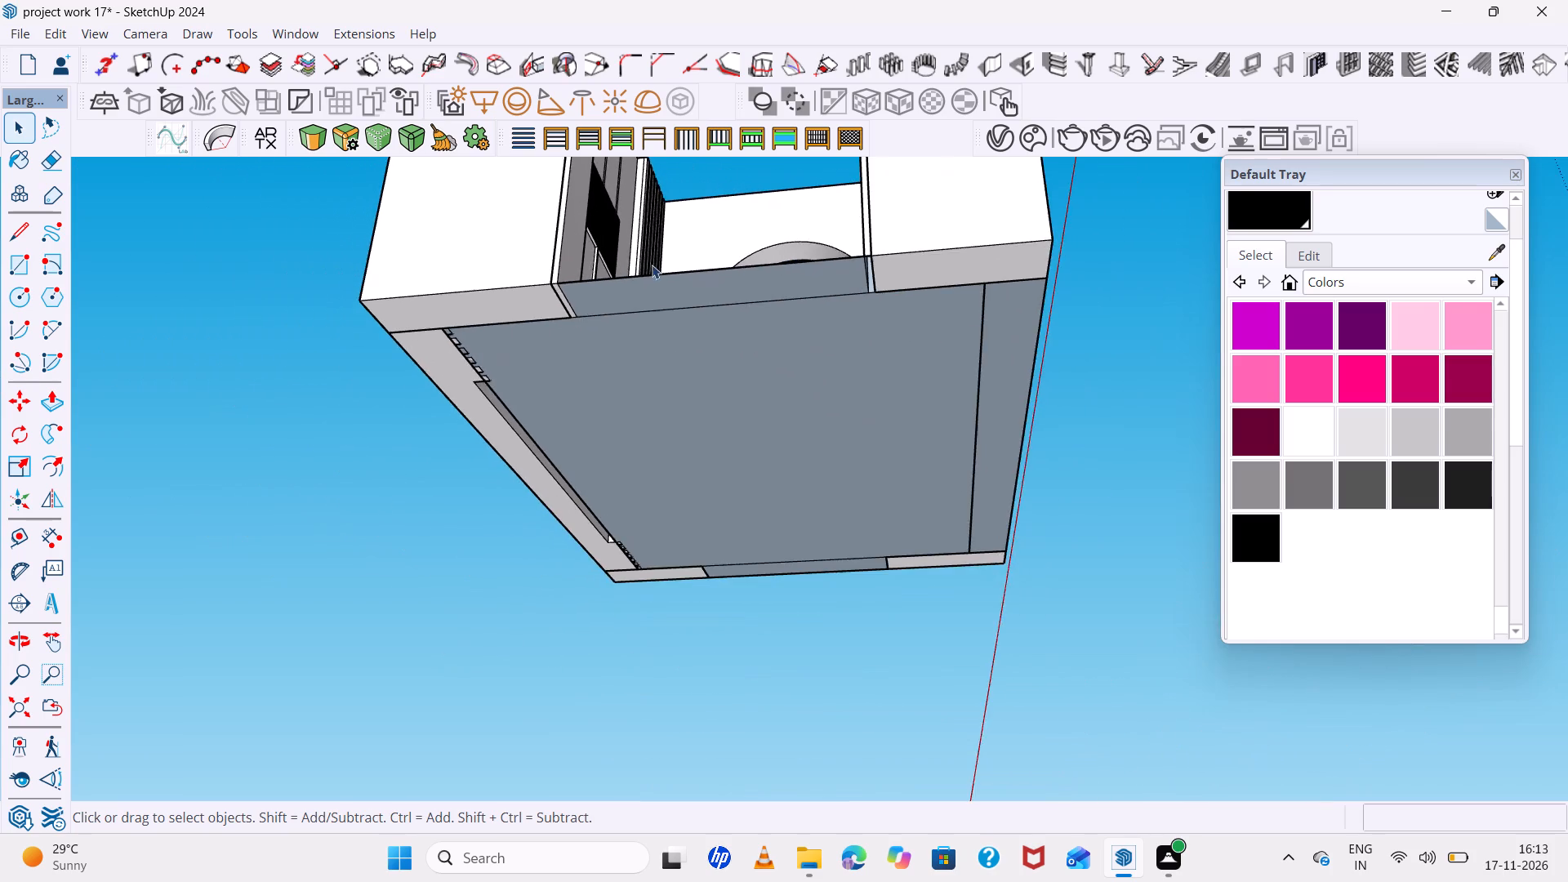
scroll(654, 263, down, 4)
middle_drag(669, 306, 768, 876)
scroll(765, 658, up, 7)
middle_drag(763, 620, 332, 563)
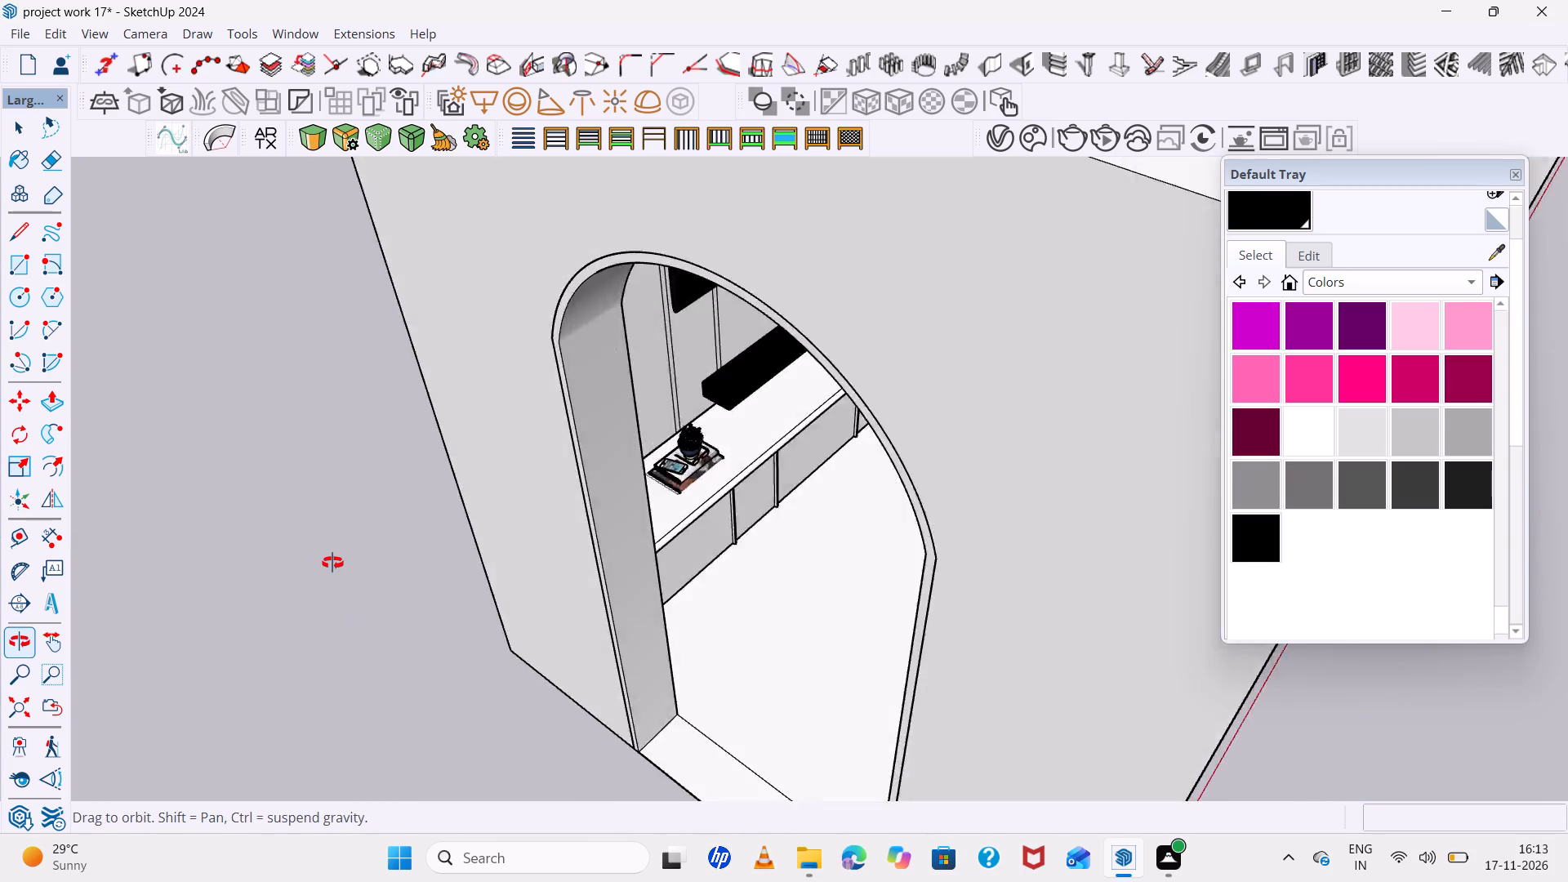
middle_drag(332, 563, 330, 558)
scroll(356, 537, up, 1)
scroll(393, 509, down, 8)
scroll(604, 527, up, 6)
scroll(601, 510, down, 6)
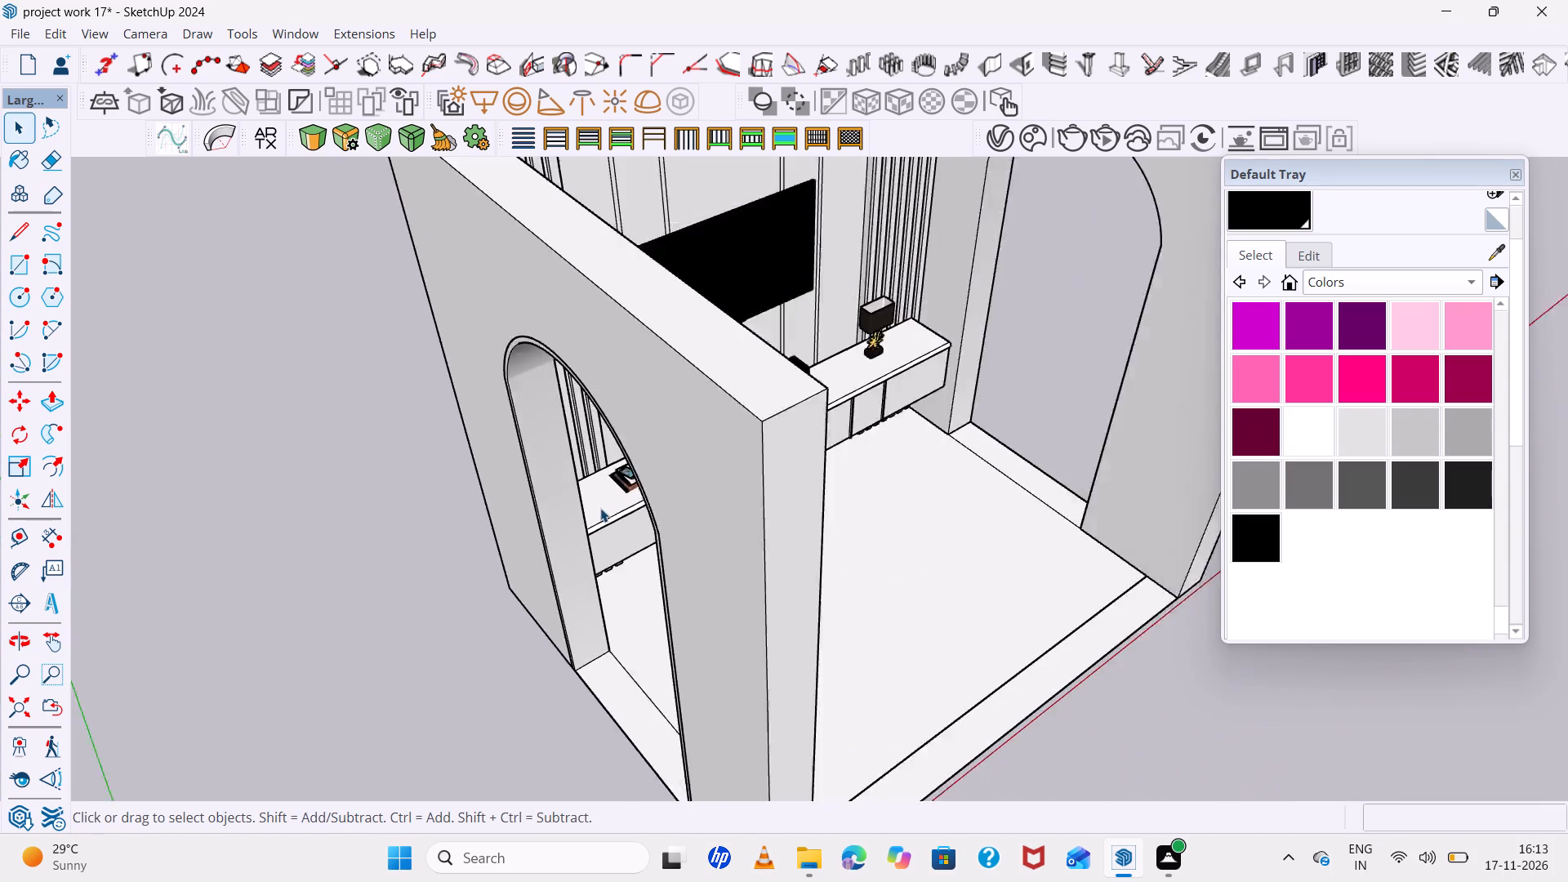
middle_drag(600, 508, 40, 332)
scroll(557, 329, down, 7)
scroll(547, 461, up, 6)
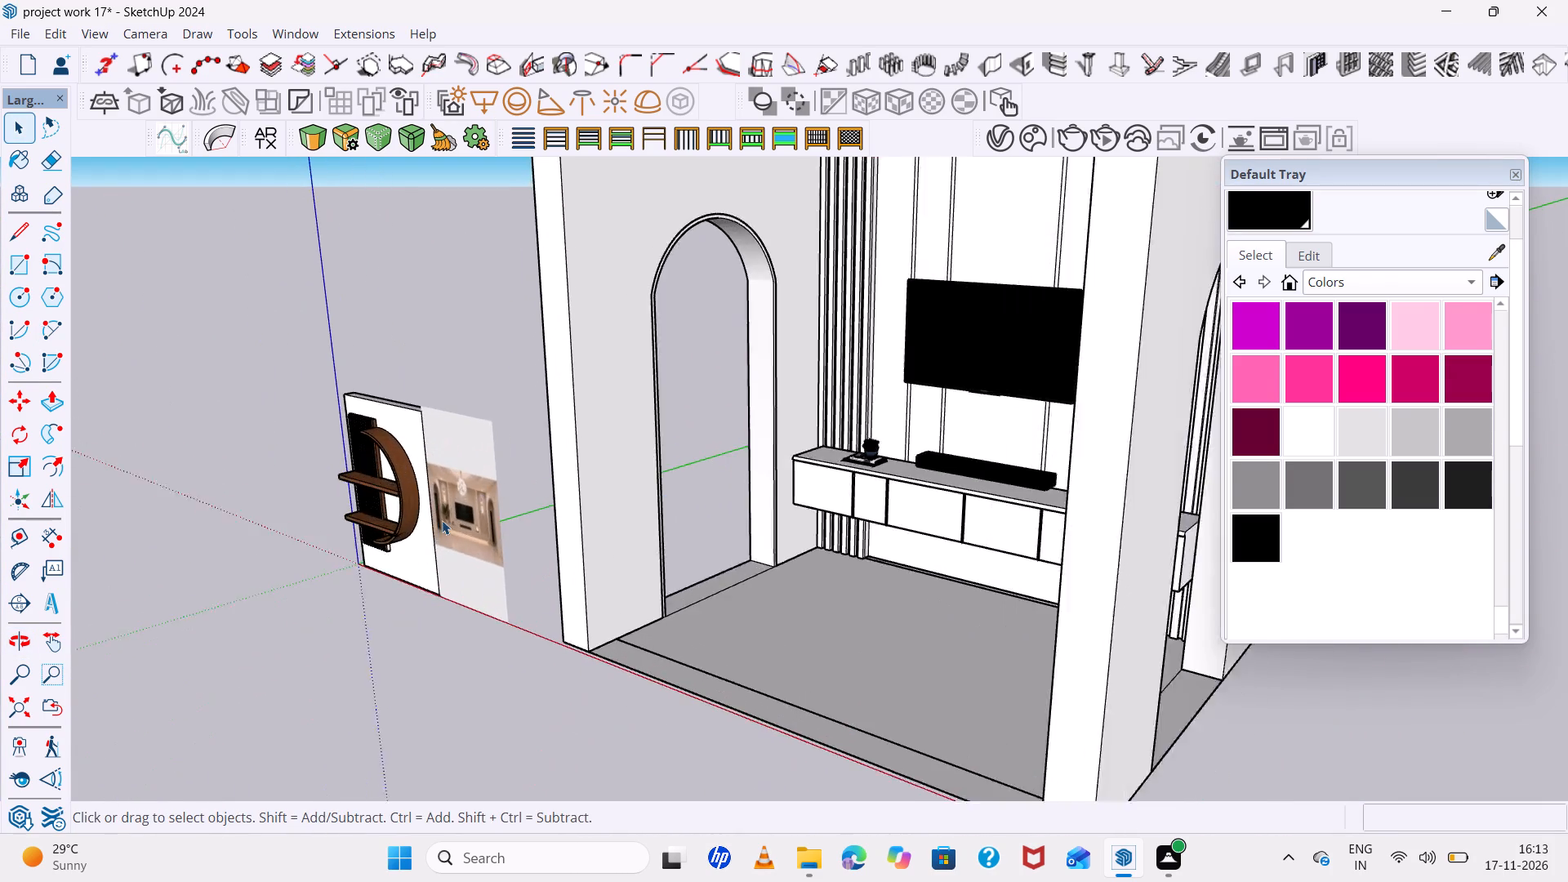
scroll(442, 520, up, 8)
scroll(418, 463, down, 7)
middle_drag(418, 463, 485, 481)
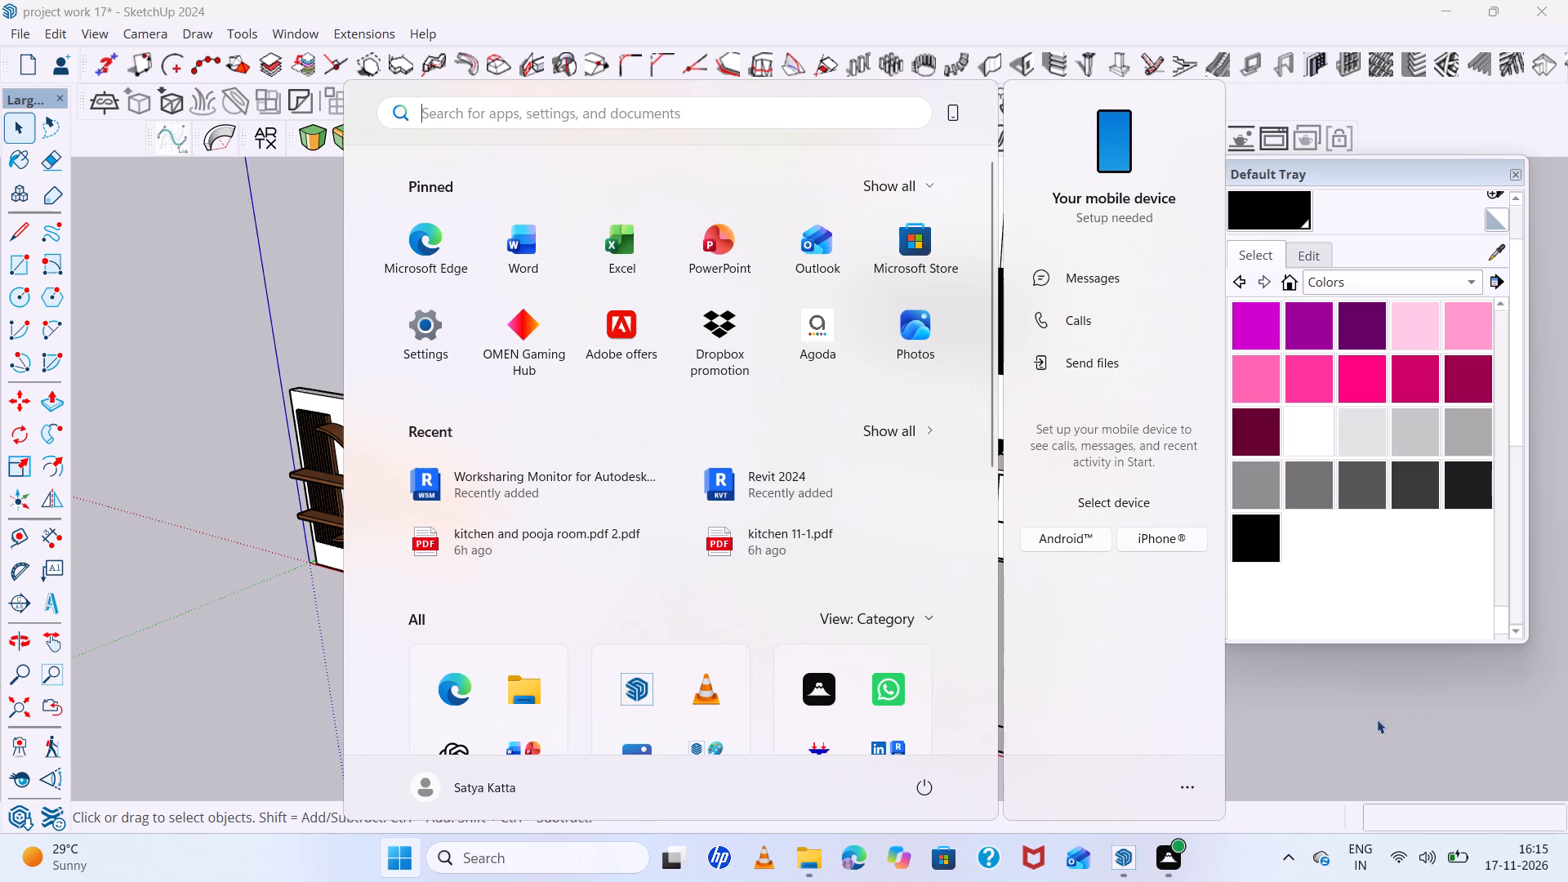
Examine the whole TV wall room and both arched side walls alongside the reference picture.
click(1445, 696)
scroll(985, 679, down, 7)
scroll(1147, 703, up, 6)
scroll(840, 675, up, 6)
middle_drag(674, 624, 591, 643)
scroll(592, 635, up, 1)
scroll(607, 592, down, 14)
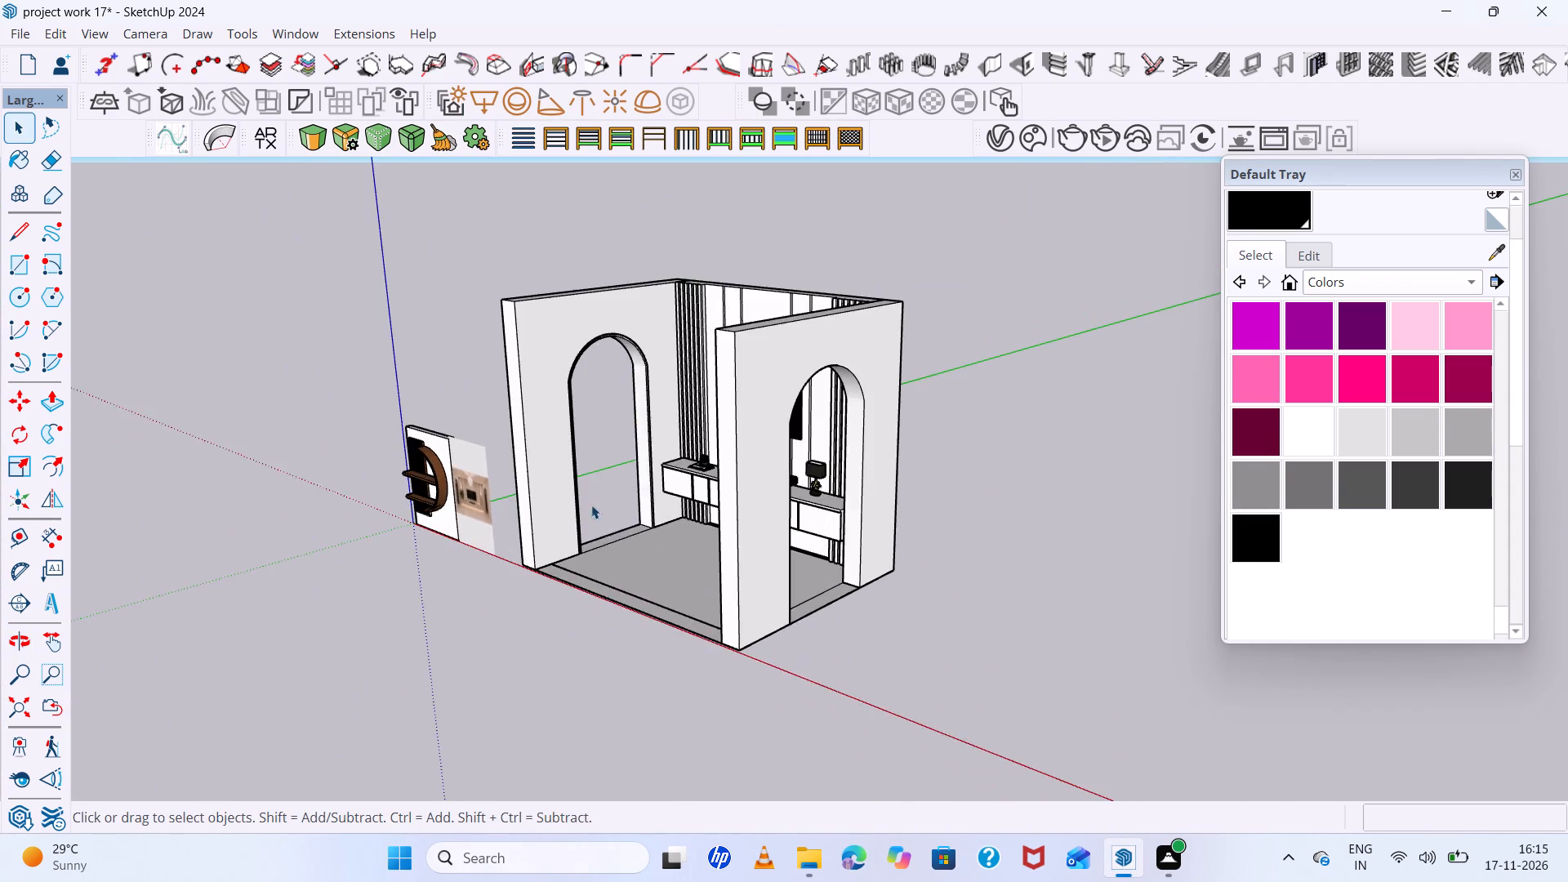
scroll(588, 494, up, 13)
scroll(567, 272, down, 1)
middle_drag(567, 272, 895, 439)
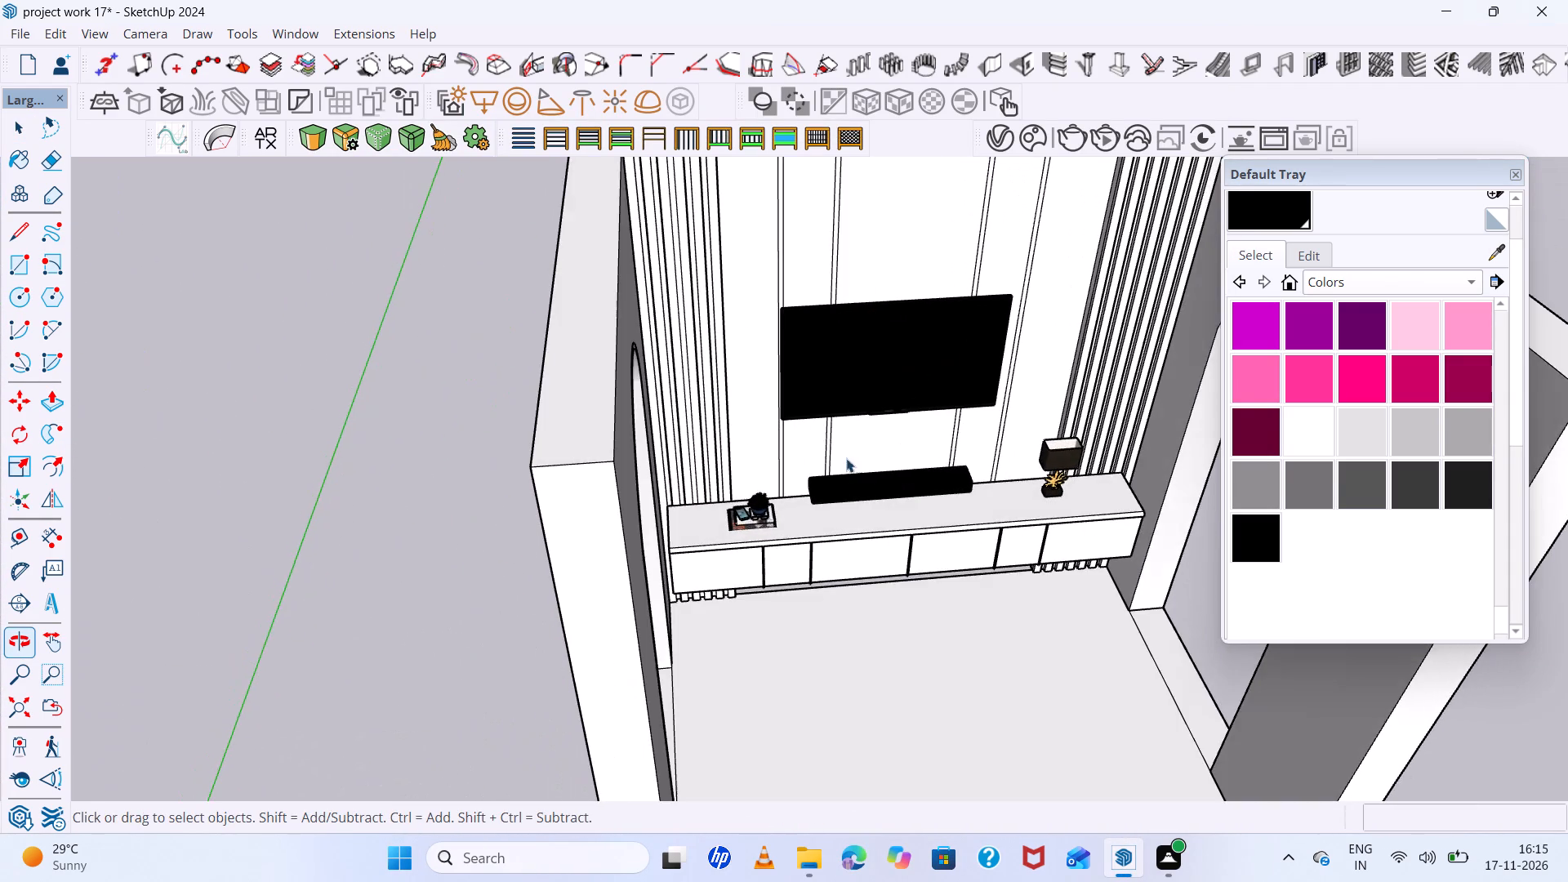
scroll(532, 476, down, 13)
middle_drag(602, 515, 603, 457)
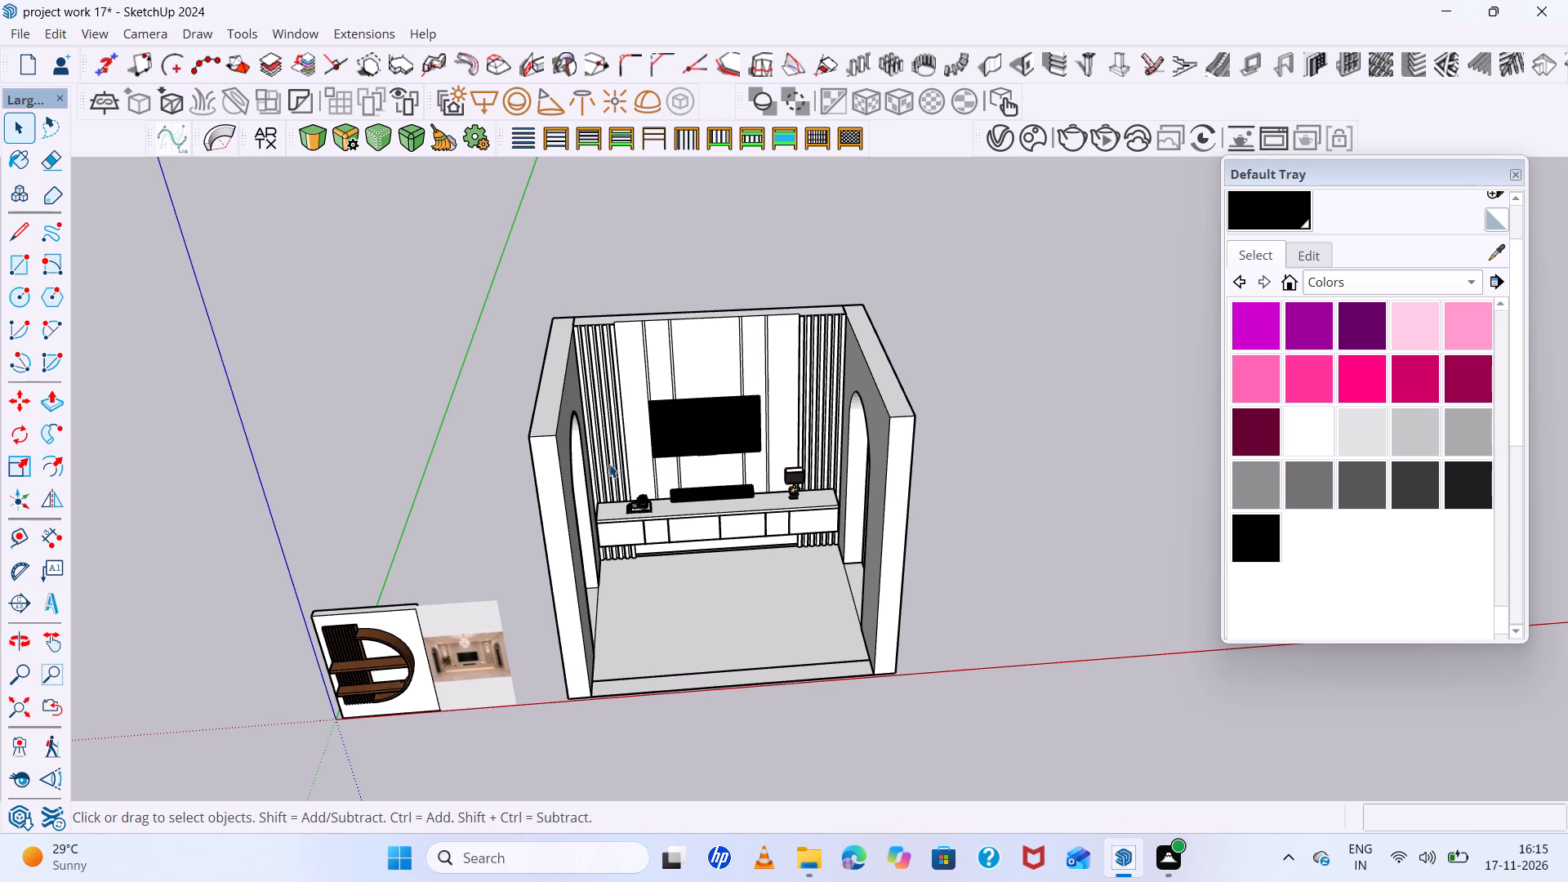
scroll(611, 464, up, 4)
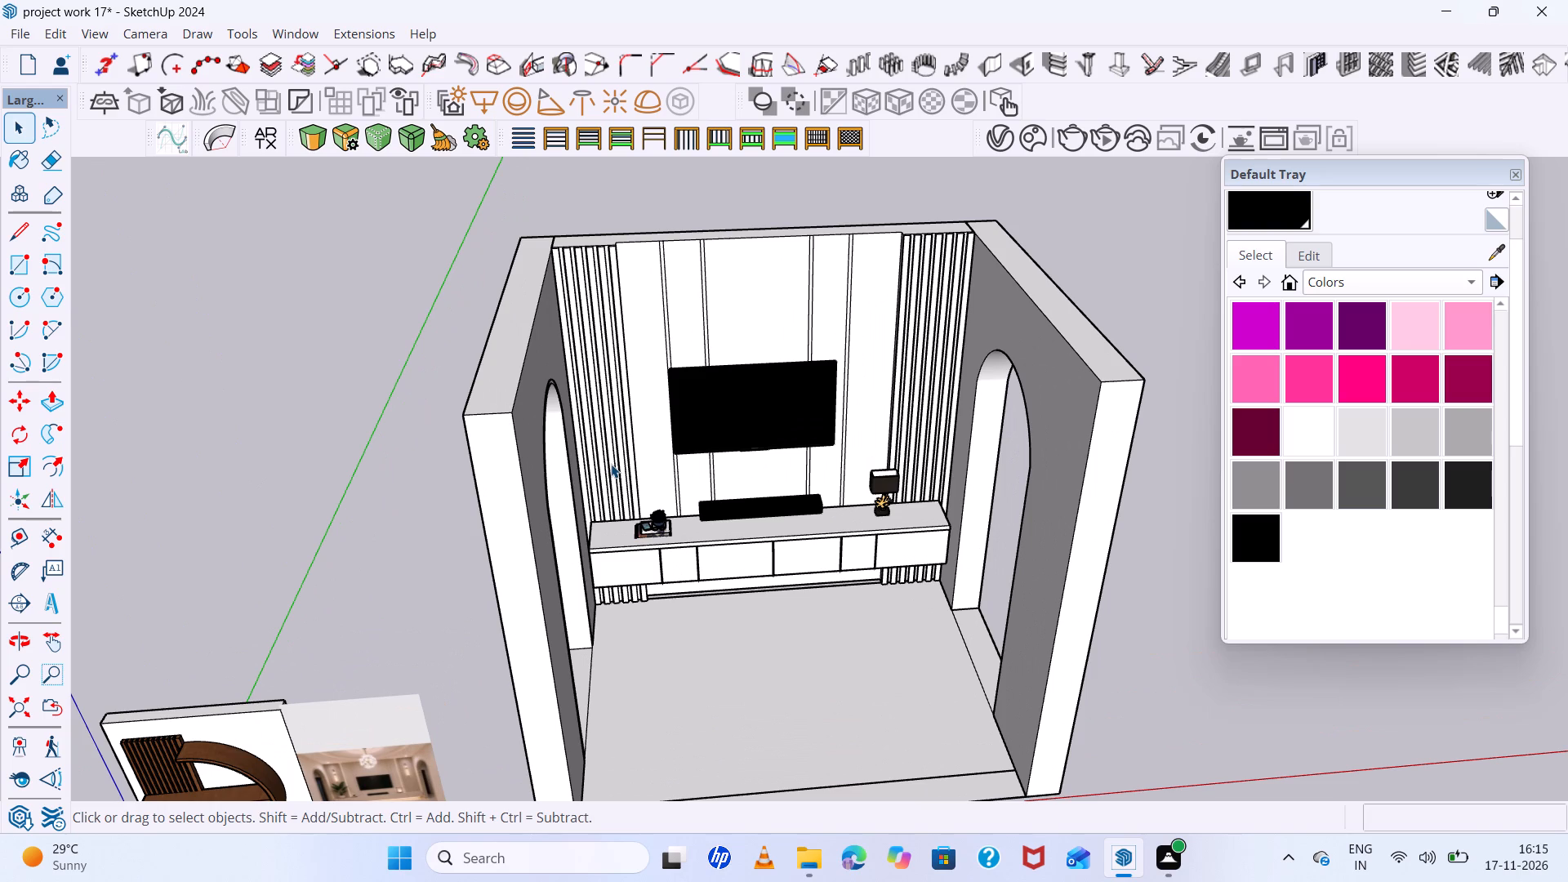
scroll(611, 464, up, 4)
scroll(611, 464, down, 3)
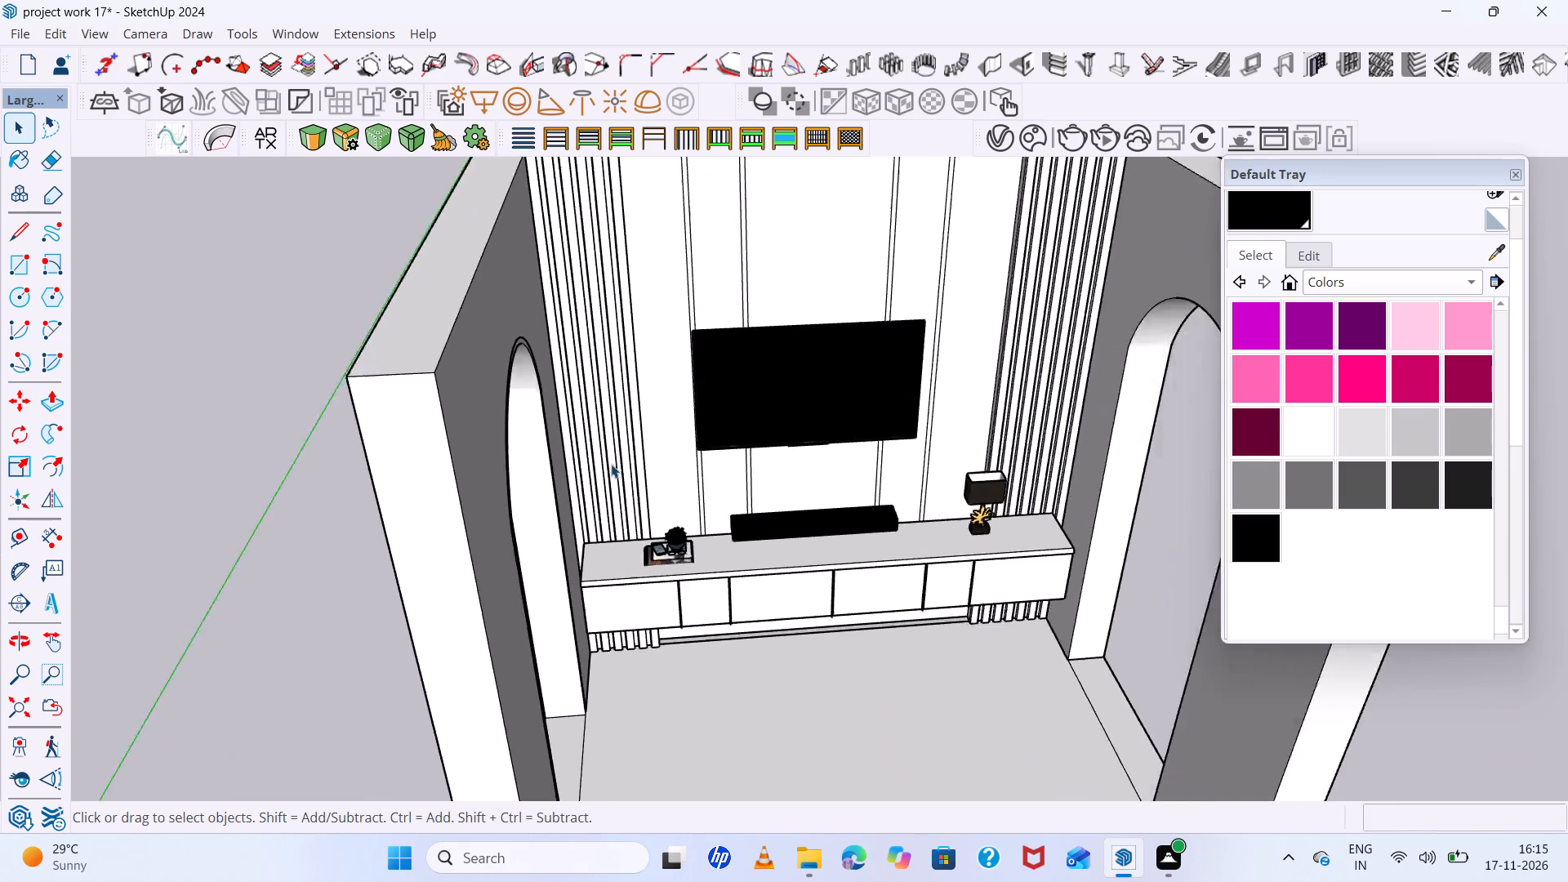
scroll(611, 464, down, 4)
middle_click(611, 464)
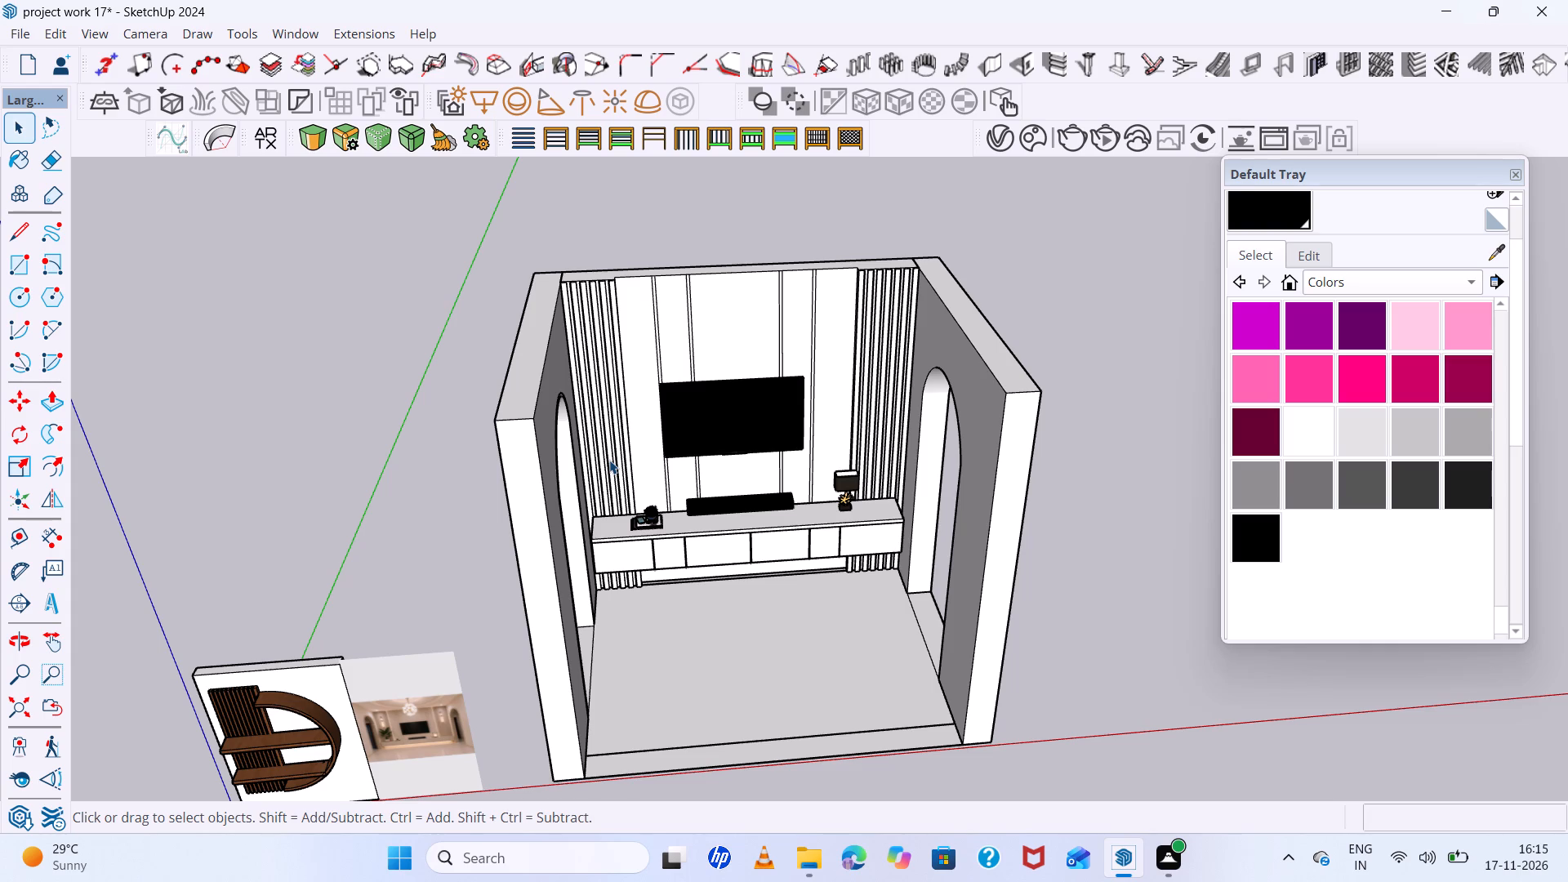
scroll(718, 619, down, 4)
scroll(716, 621, up, 4)
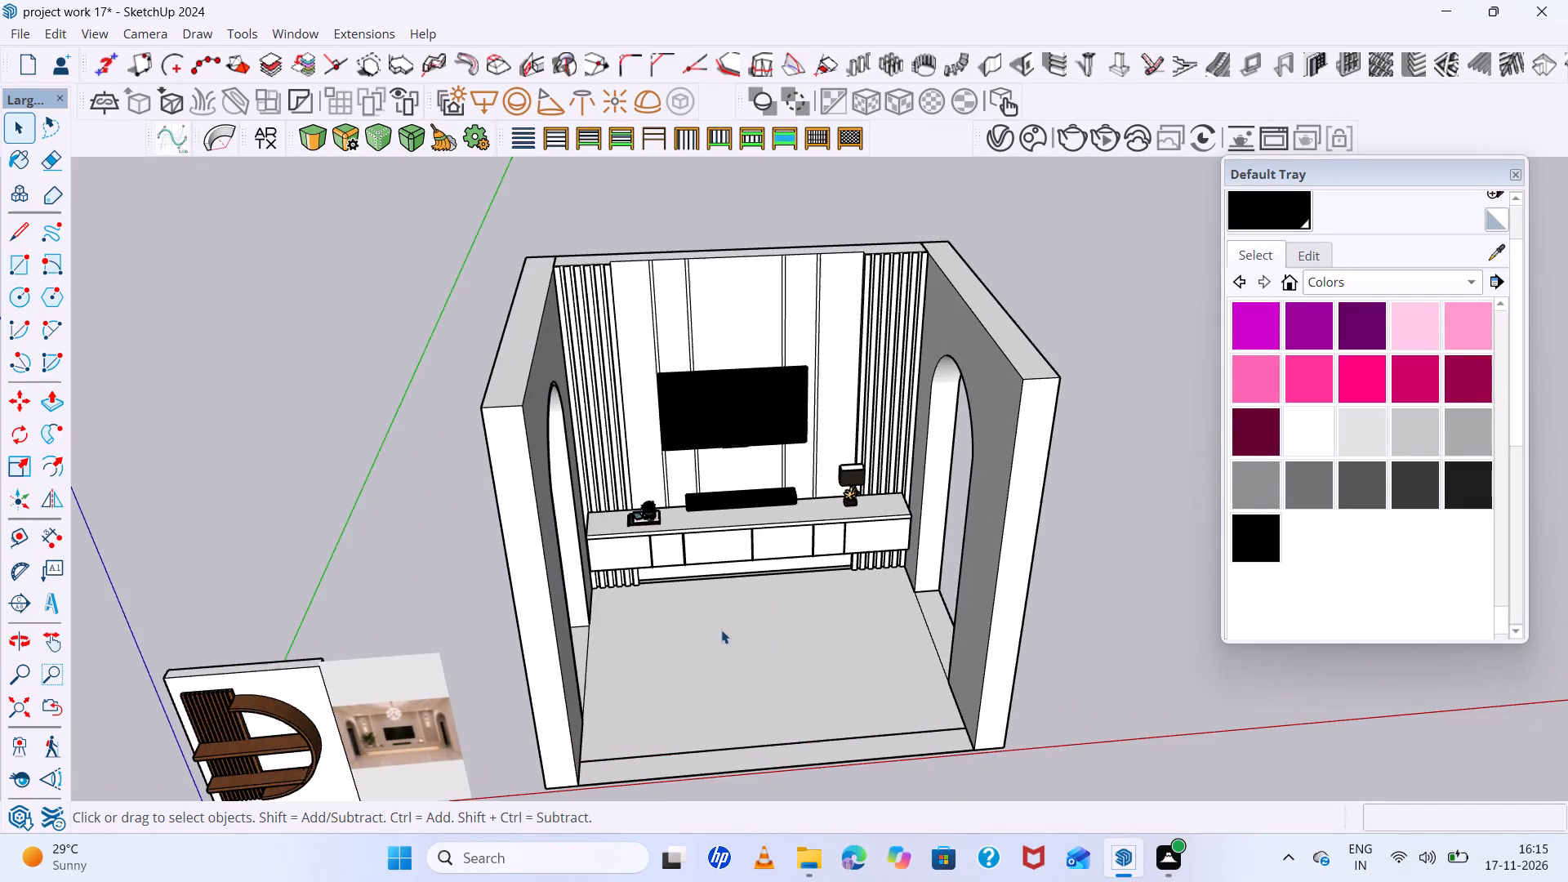
scroll(777, 653, up, 5)
scroll(761, 656, down, 5)
middle_drag(761, 653, 749, 558)
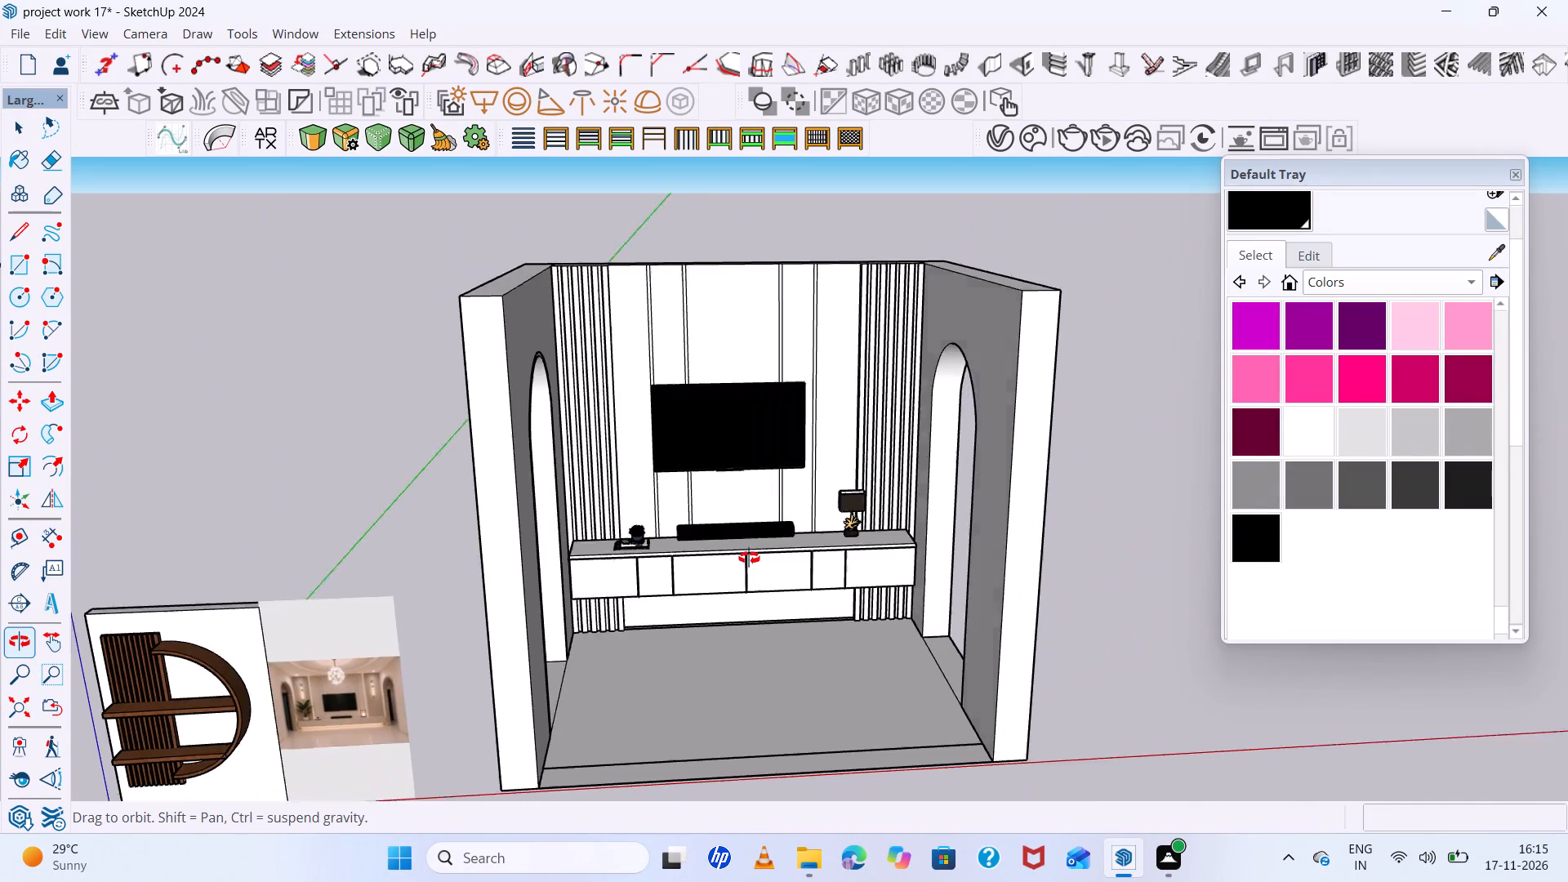
middle_drag(749, 558, 736, 560)
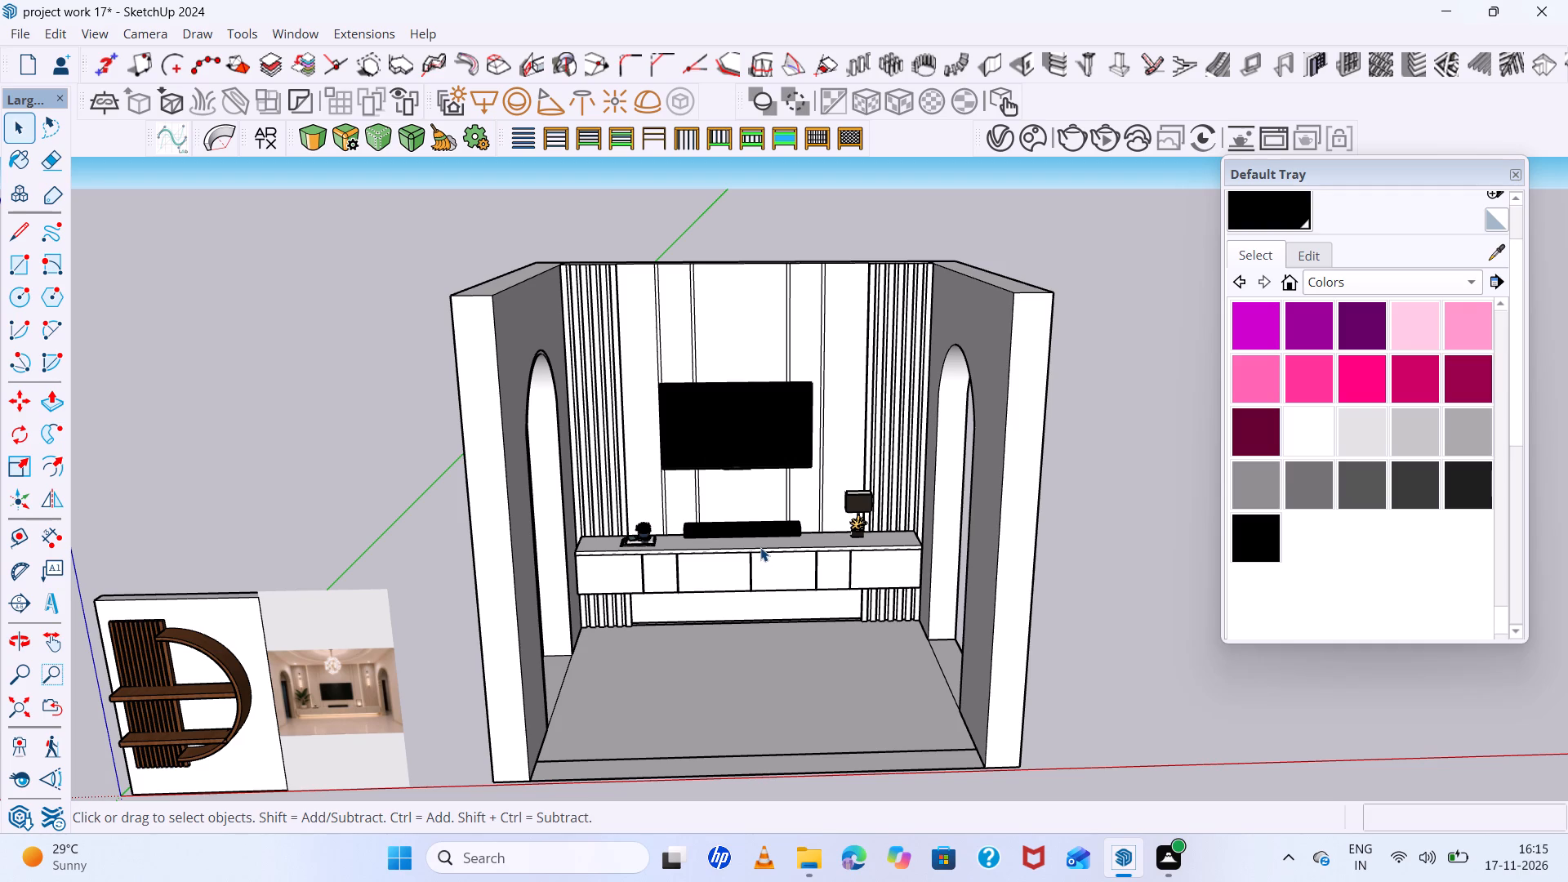
scroll(760, 546, down, 4)
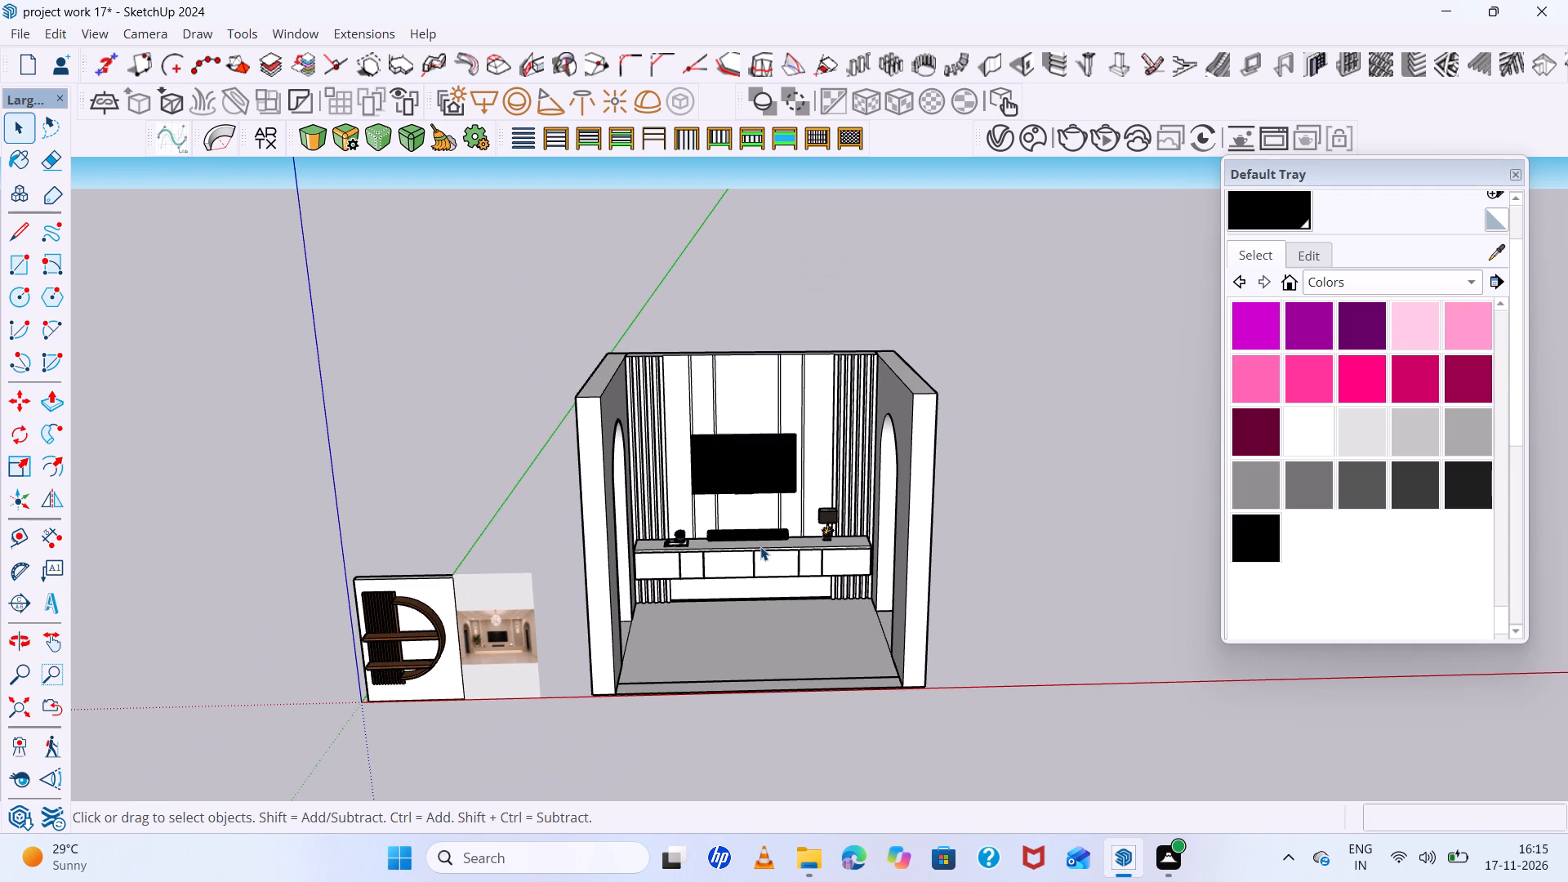
scroll(760, 546, down, 4)
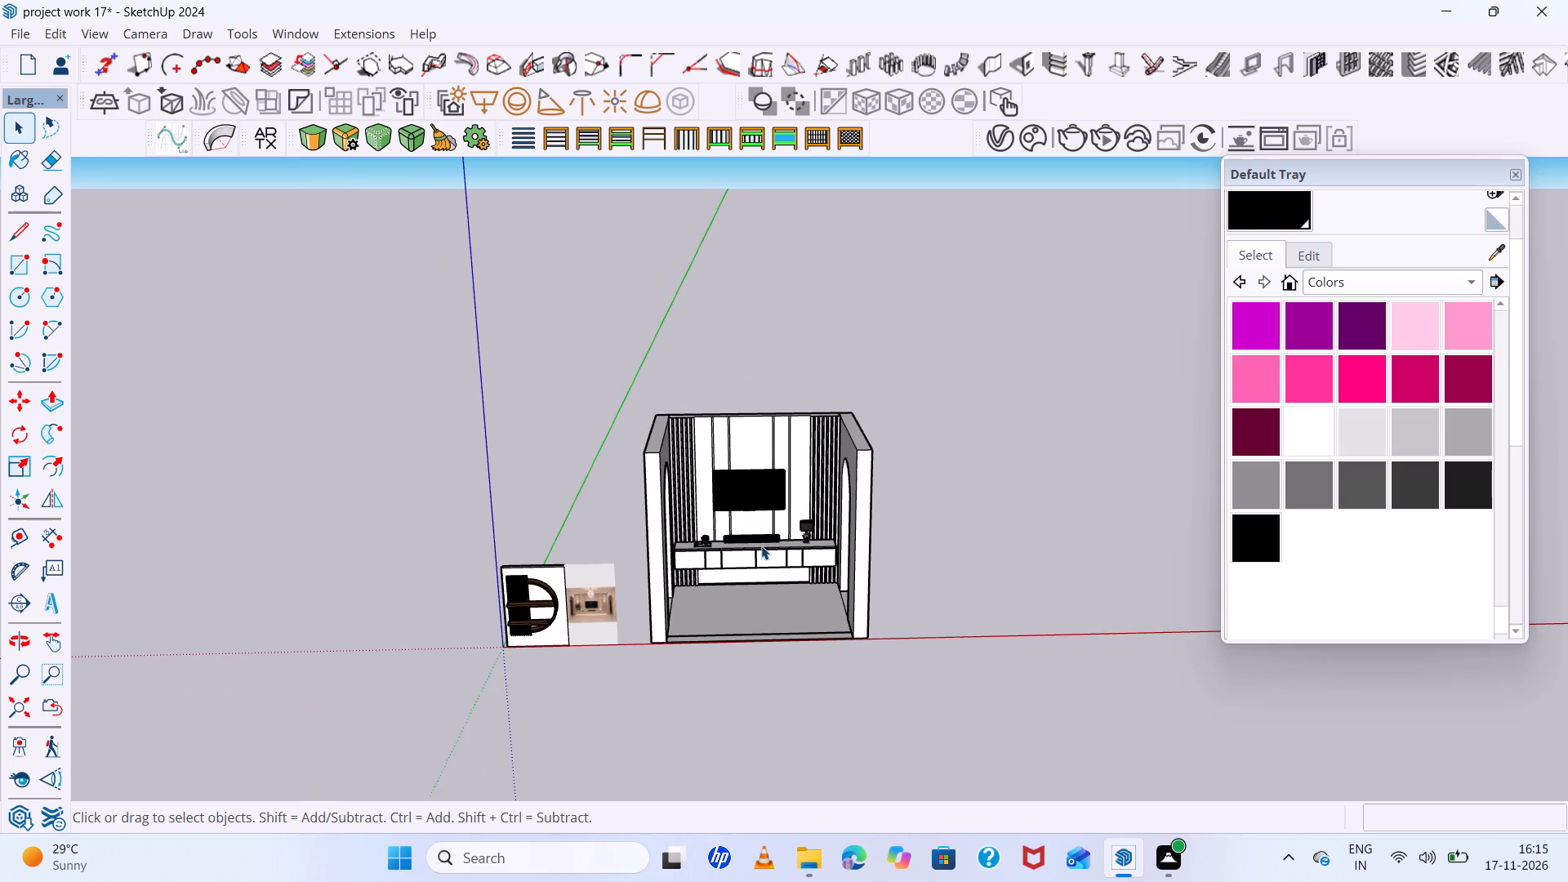
Examine the TV unit, floor and base of the arched opening beside the lamp up close.
scroll(953, 535, up, 4)
scroll(653, 604, up, 12)
scroll(688, 609, down, 5)
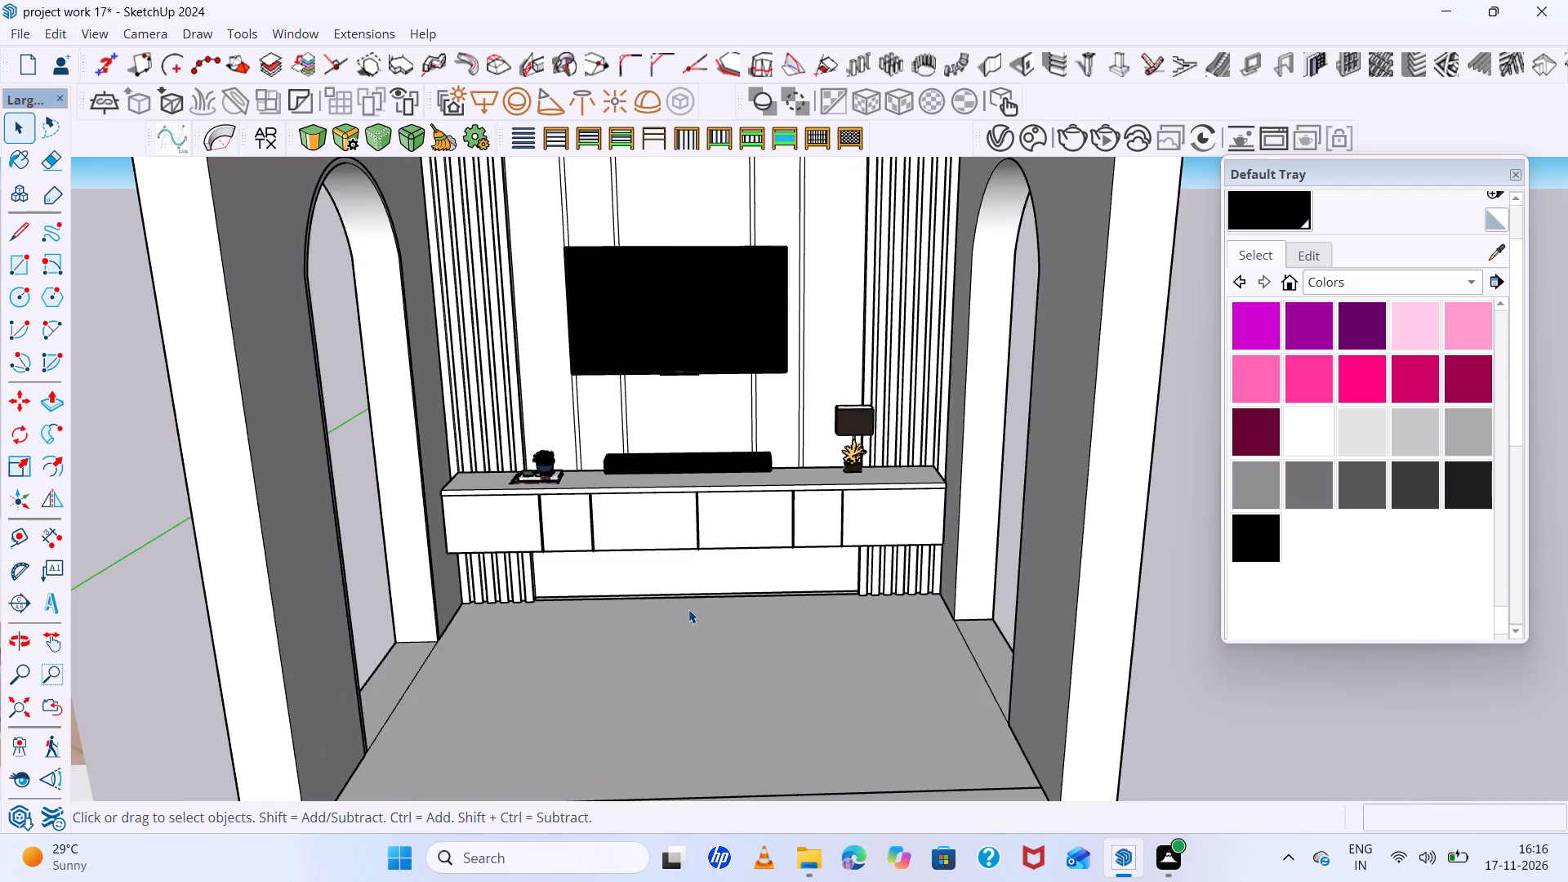
scroll(688, 609, down, 3)
middle_drag(690, 609, 714, 669)
scroll(800, 584, up, 7)
middle_drag(809, 580, 869, 645)
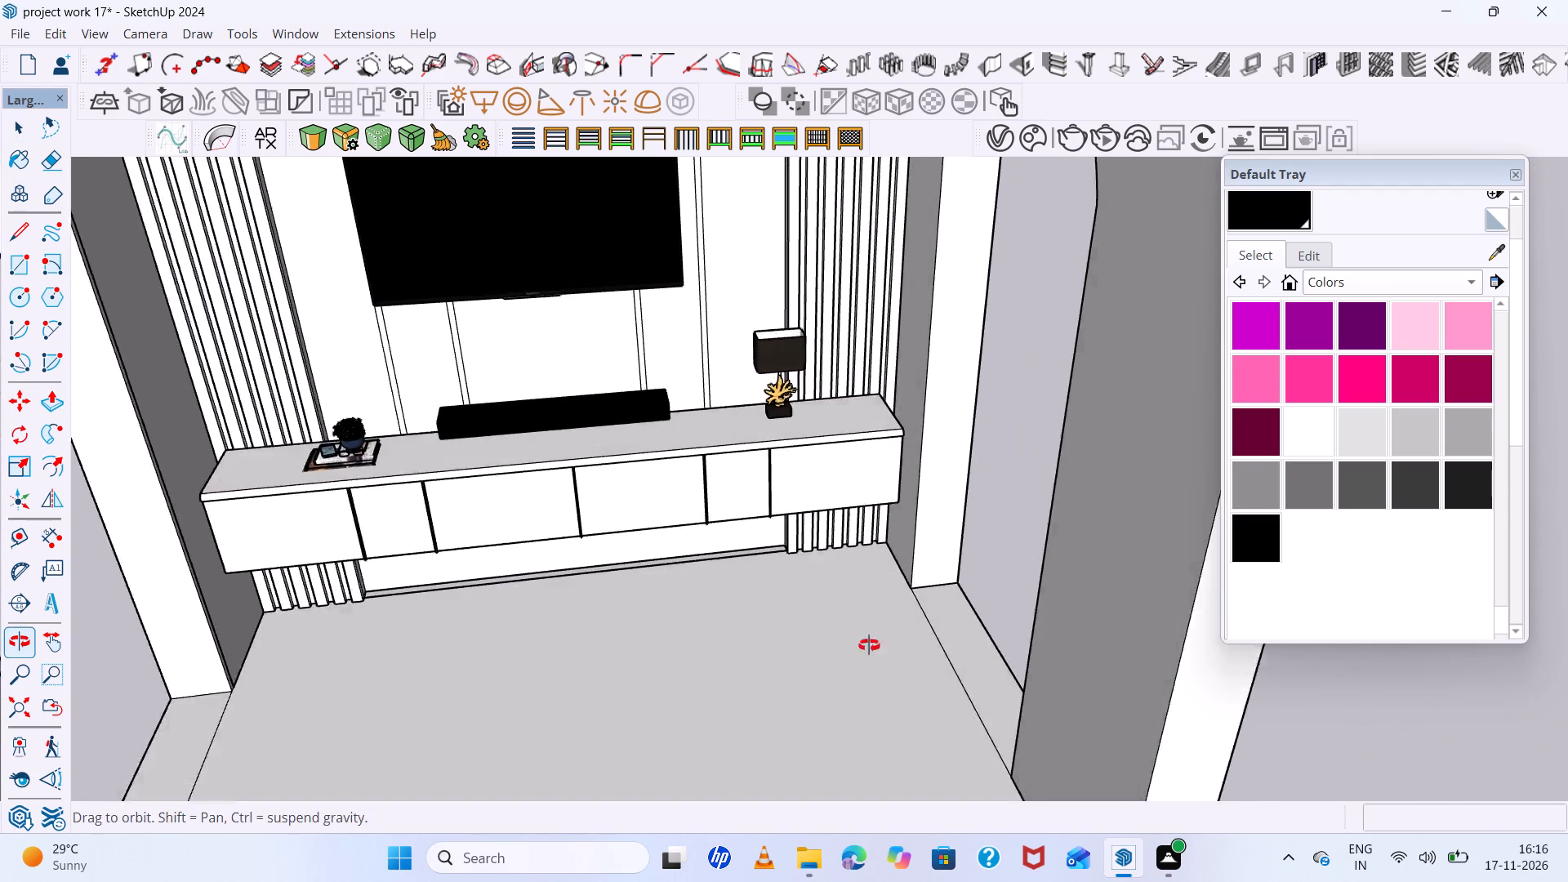
middle_drag(869, 645, 902, 679)
scroll(947, 582, up, 5)
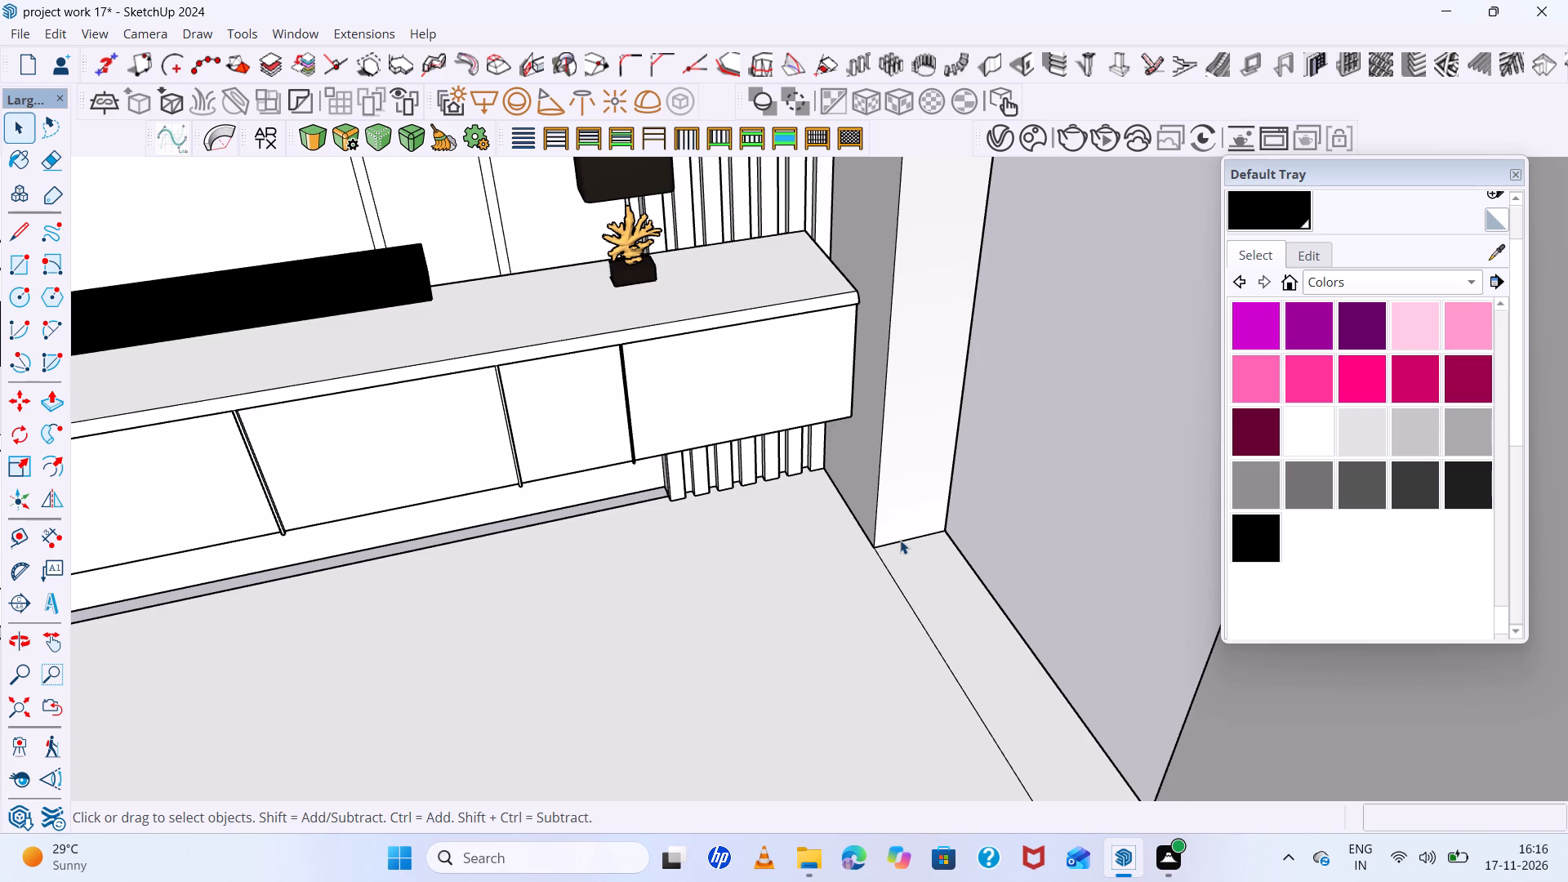
Open the arched side wall beside the lamp for editing from its outer side.
scroll(900, 540, down, 5)
middle_drag(899, 540, 374, 537)
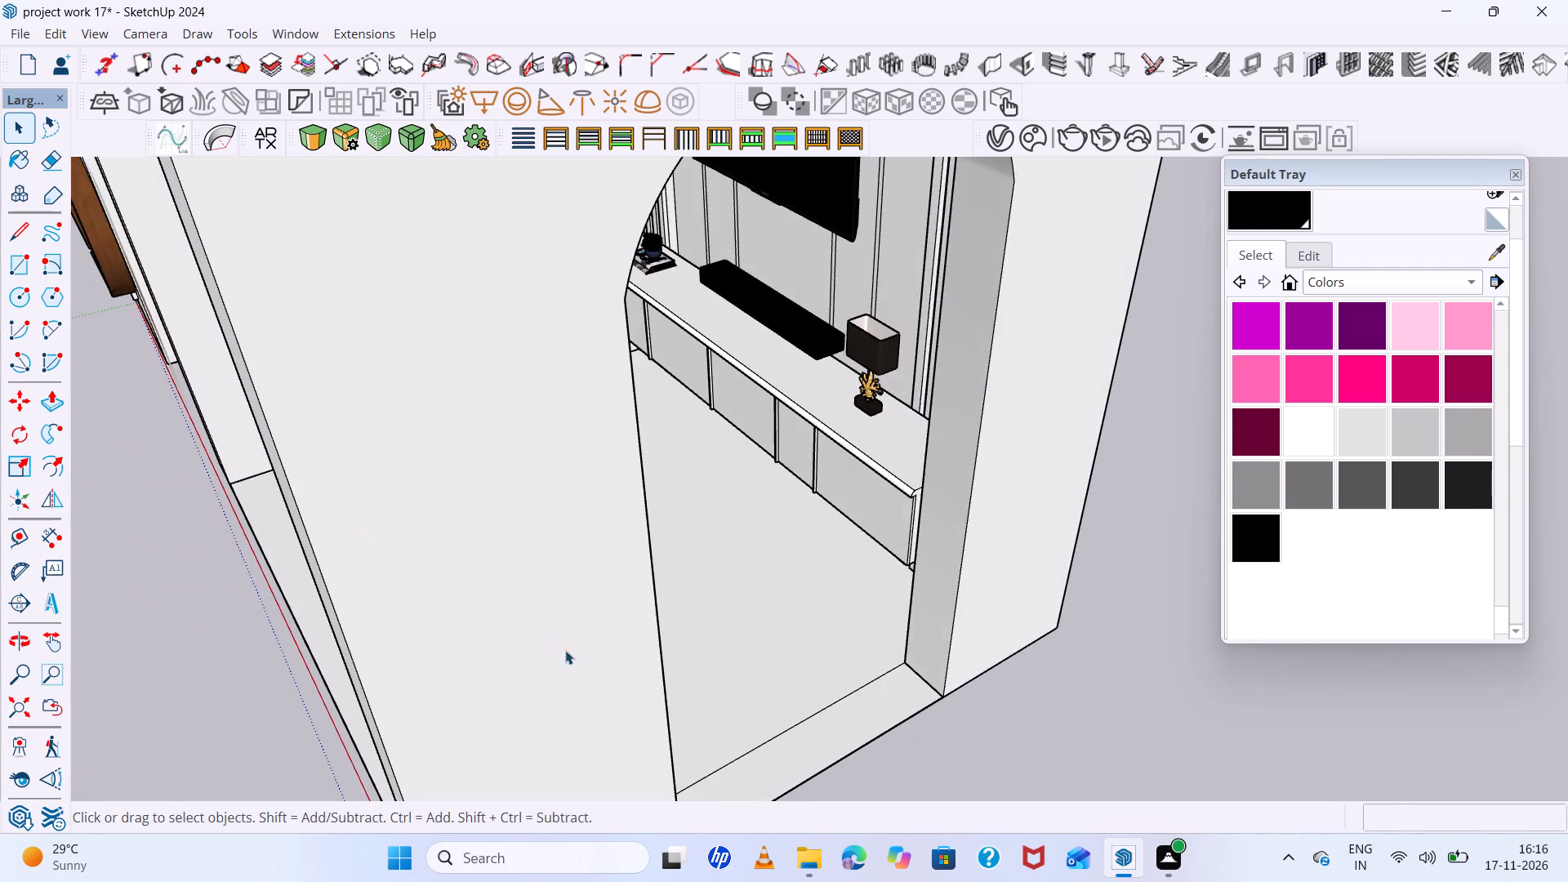
scroll(568, 653, up, 6)
scroll(563, 605, down, 13)
scroll(644, 706, up, 5)
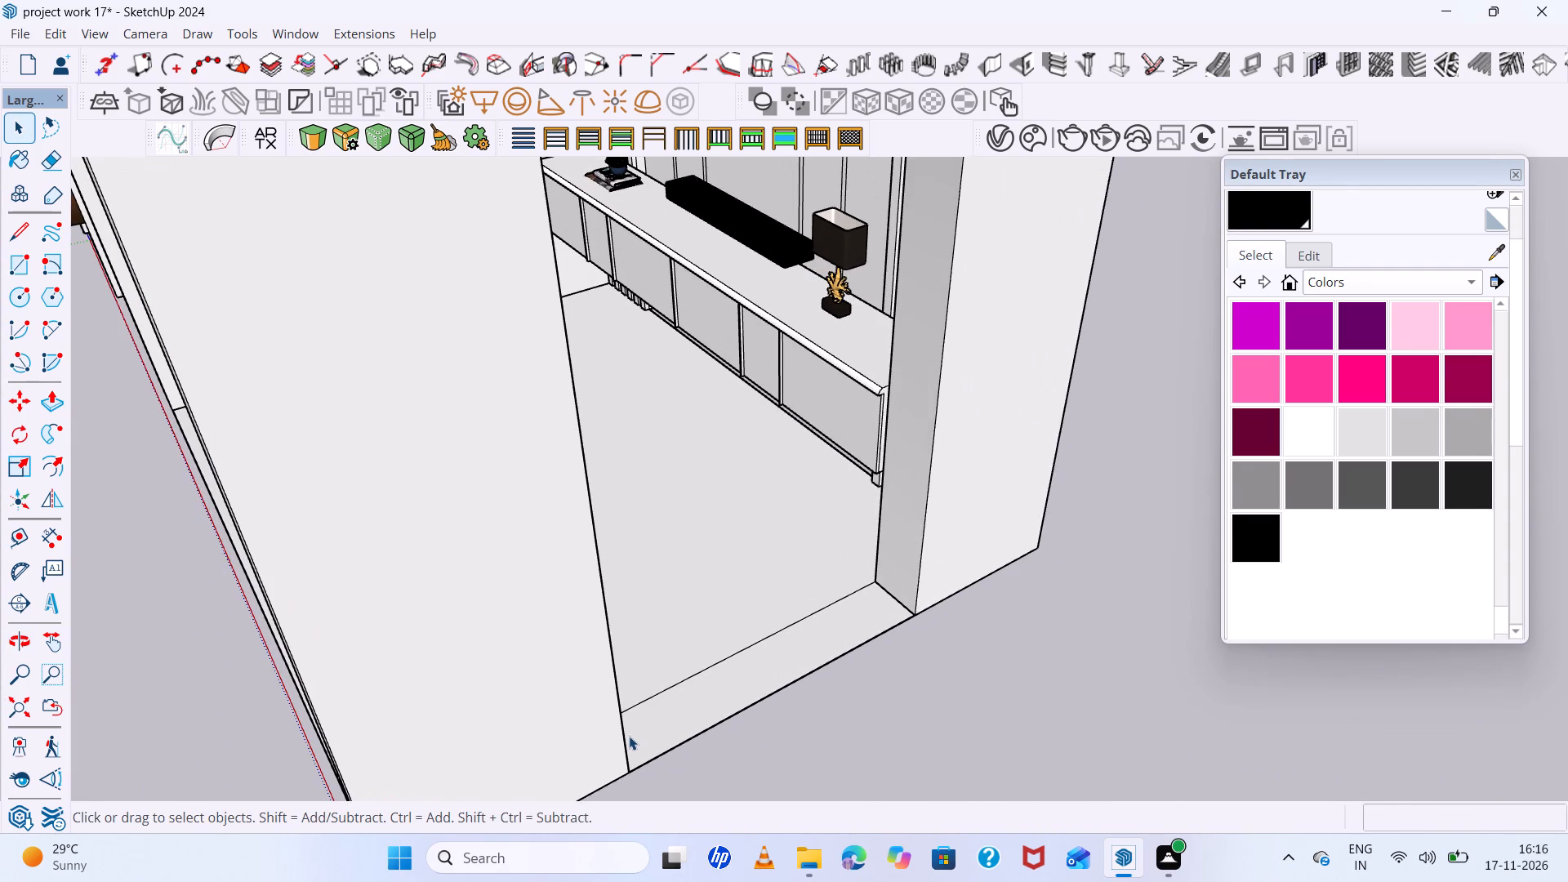
click(627, 737)
scroll(627, 735, down, 7)
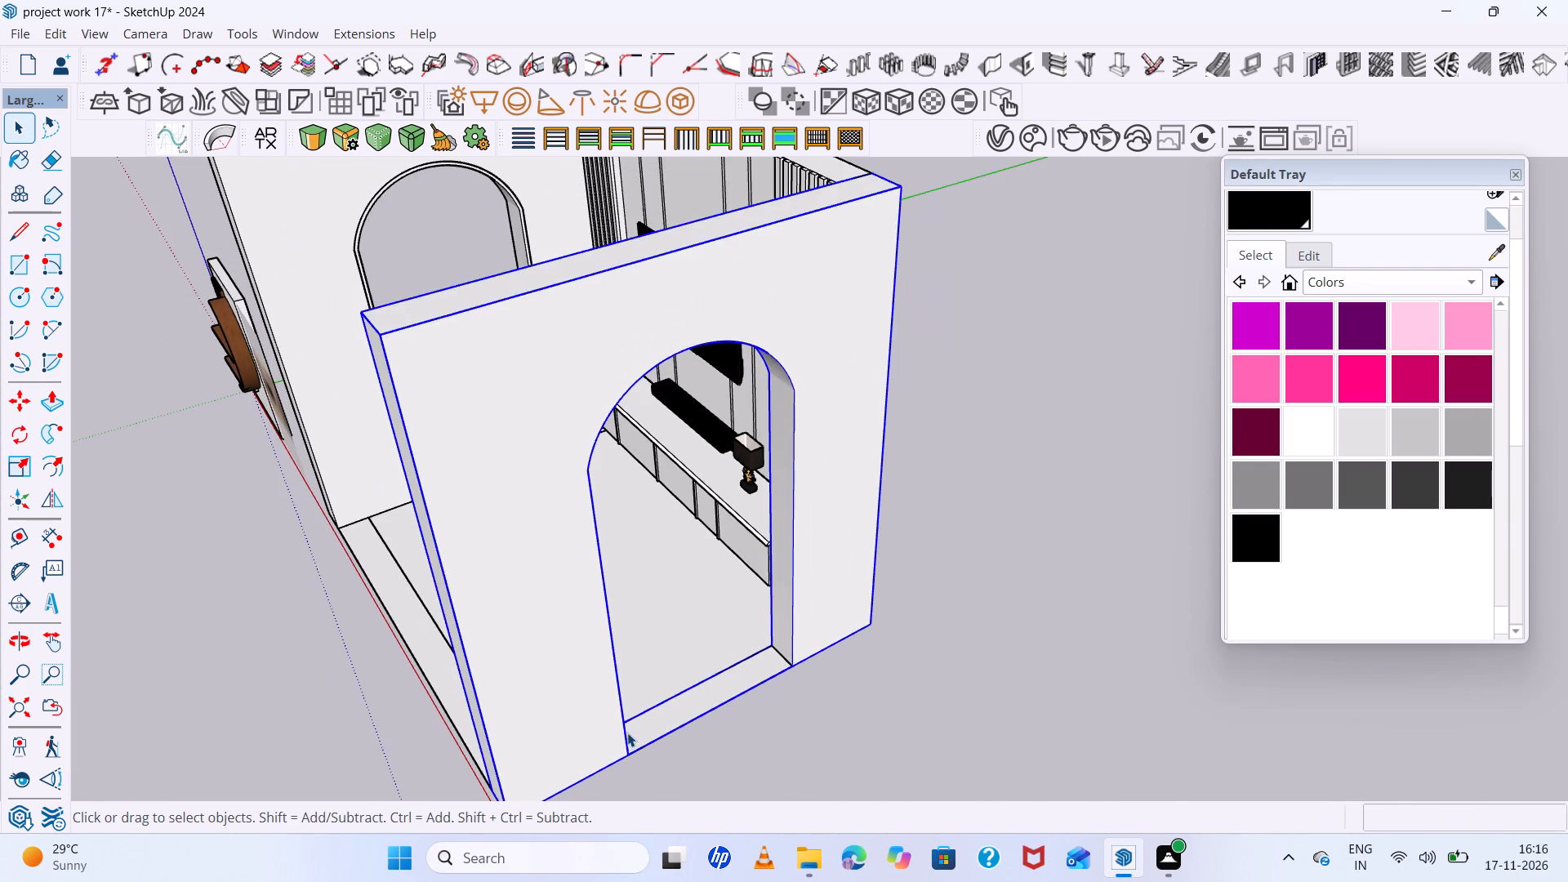
scroll(627, 733, down, 5)
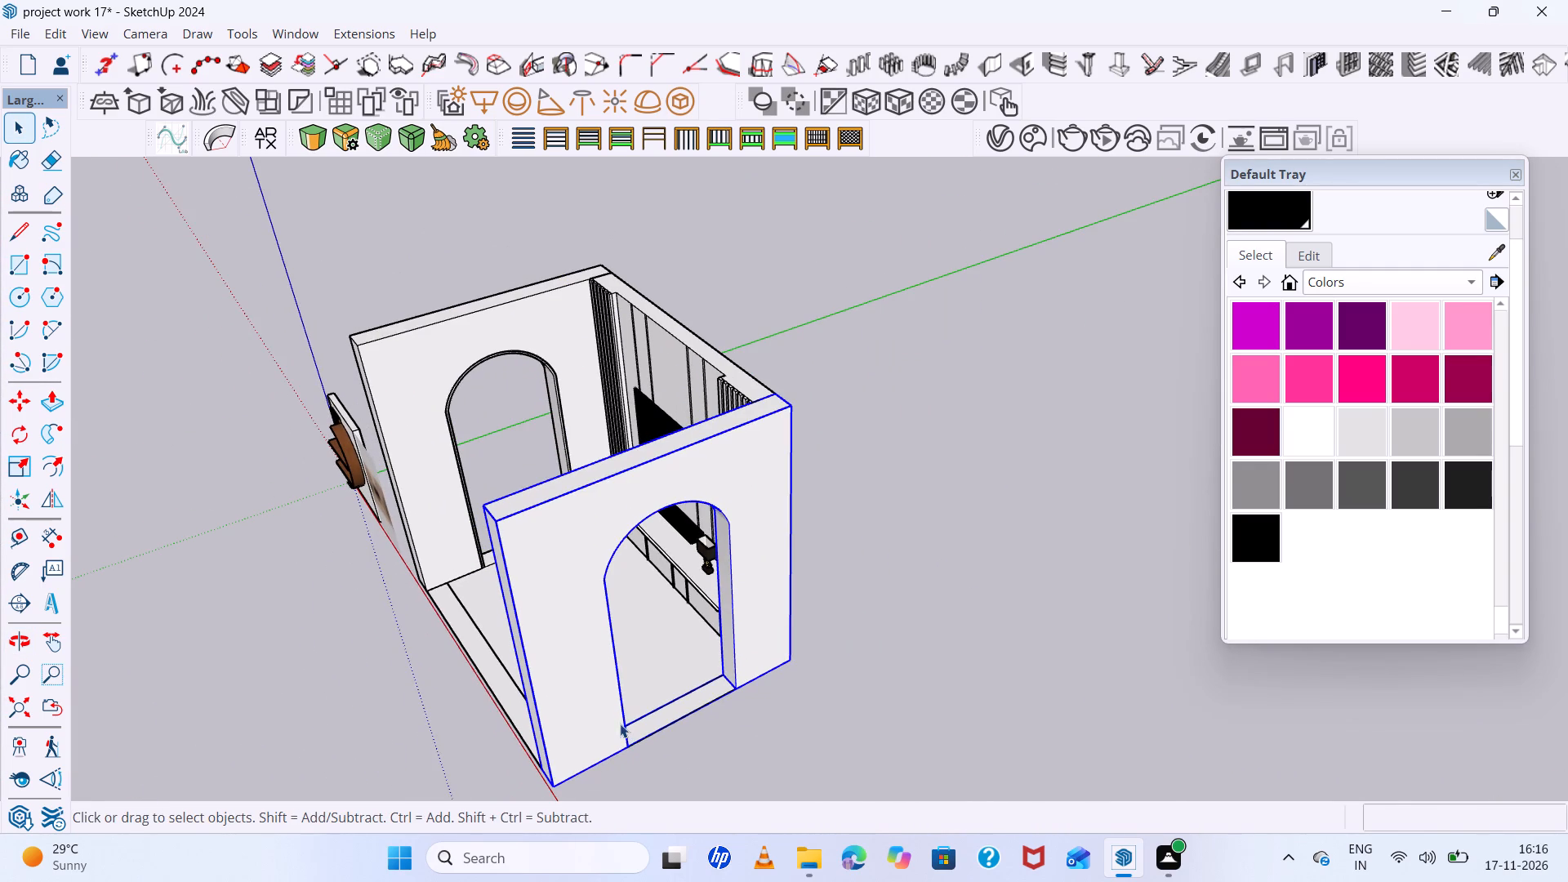
click(577, 612)
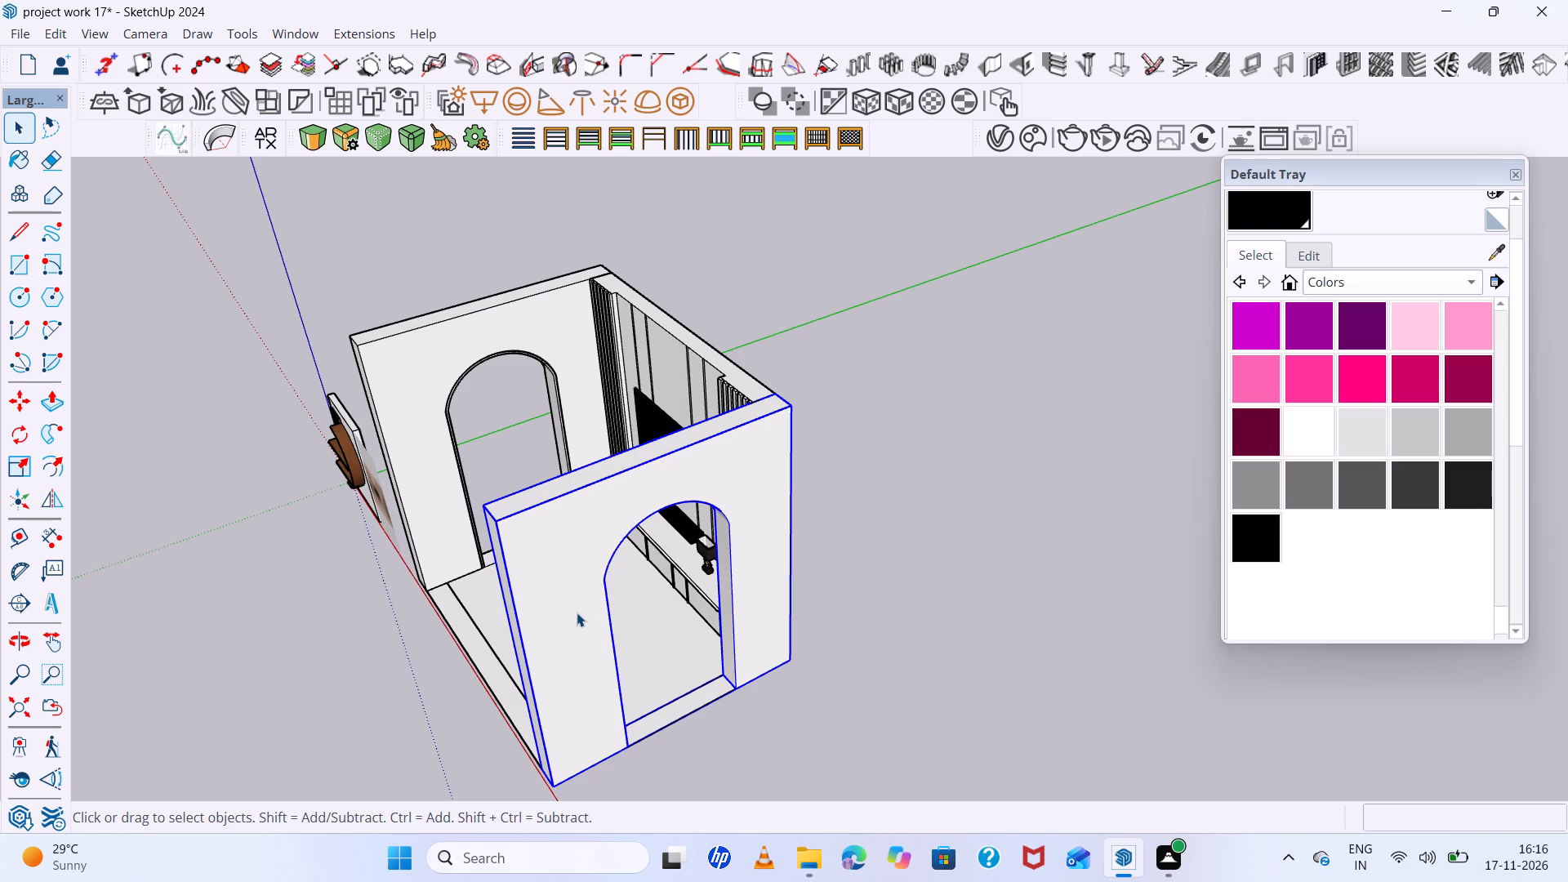
click(577, 612)
Weld the two straight sides and curved top of the wall's outer arch outline into one curve, and close the wall group.
scroll(615, 670, up, 6)
click(617, 655)
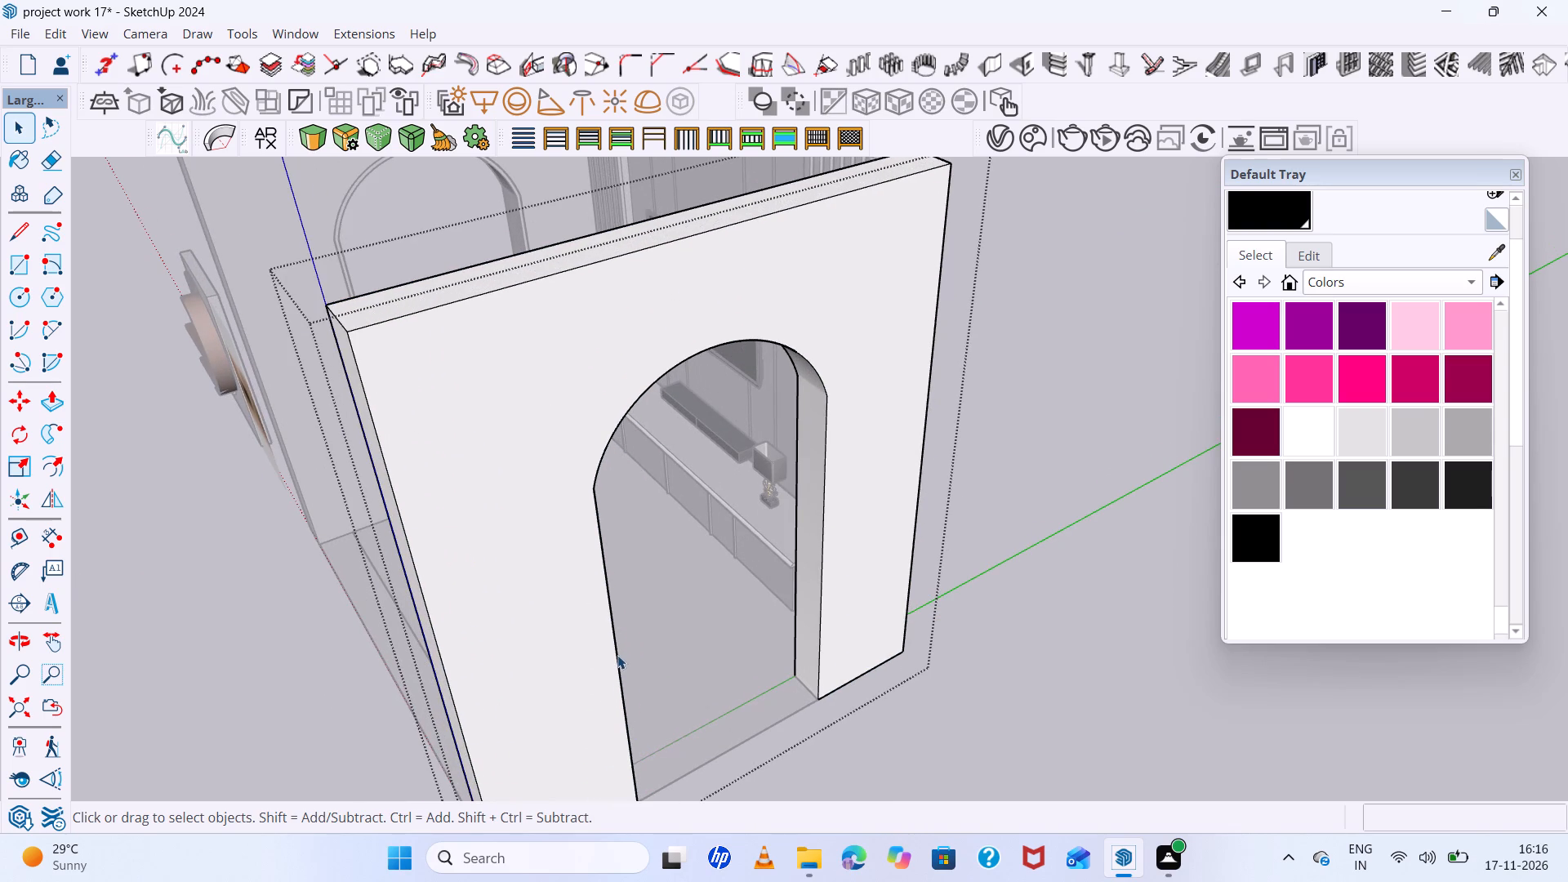
shift+click(617, 432)
scroll(614, 439, up, 5)
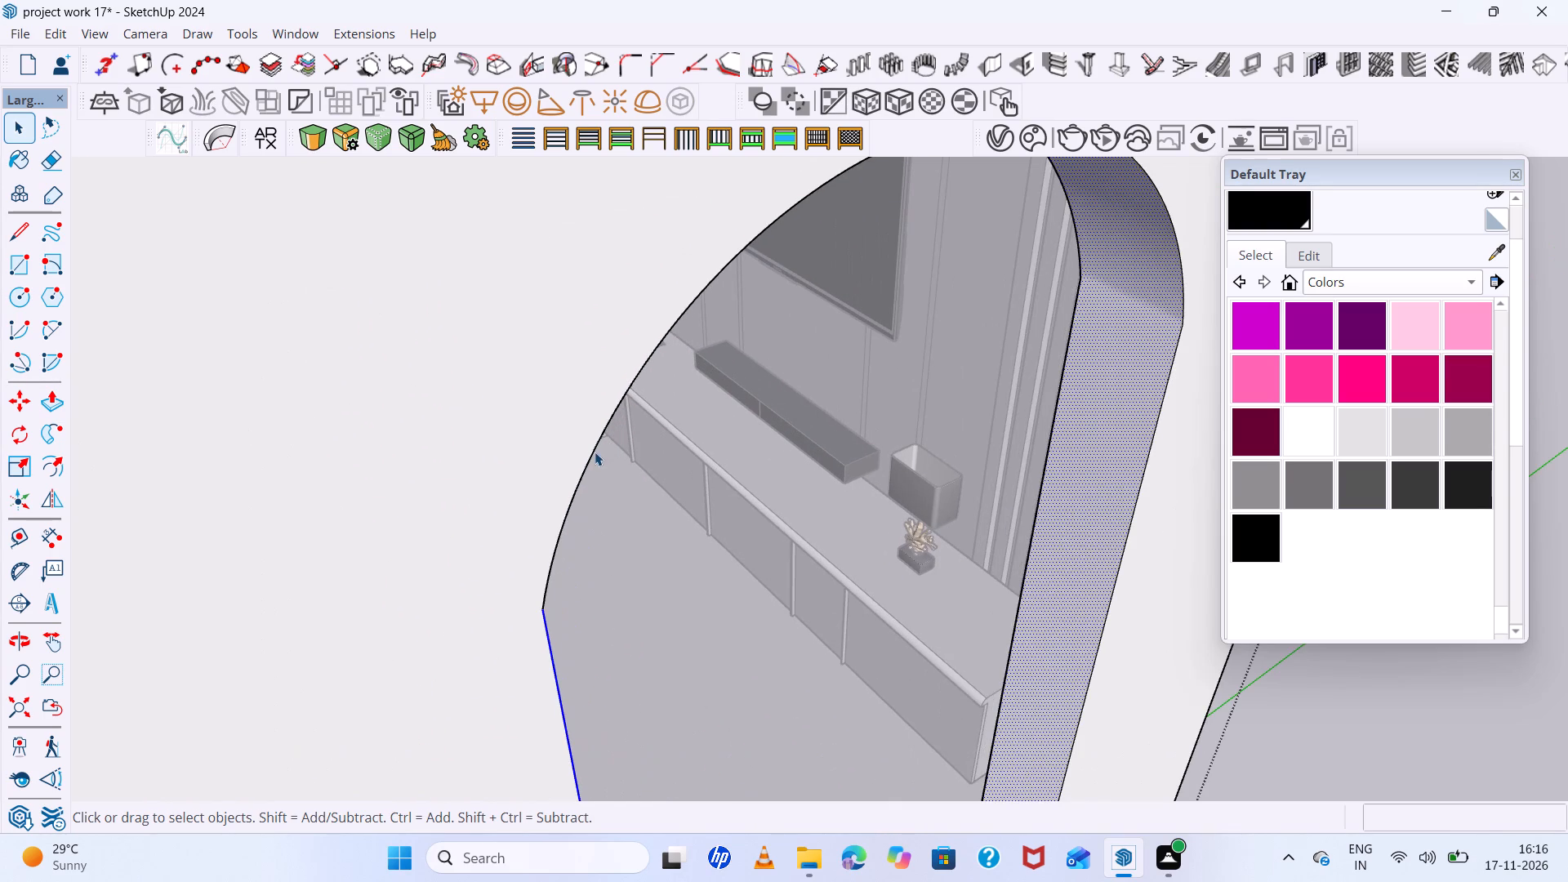
shift+click(592, 454)
shift+scroll(592, 454, down, 7)
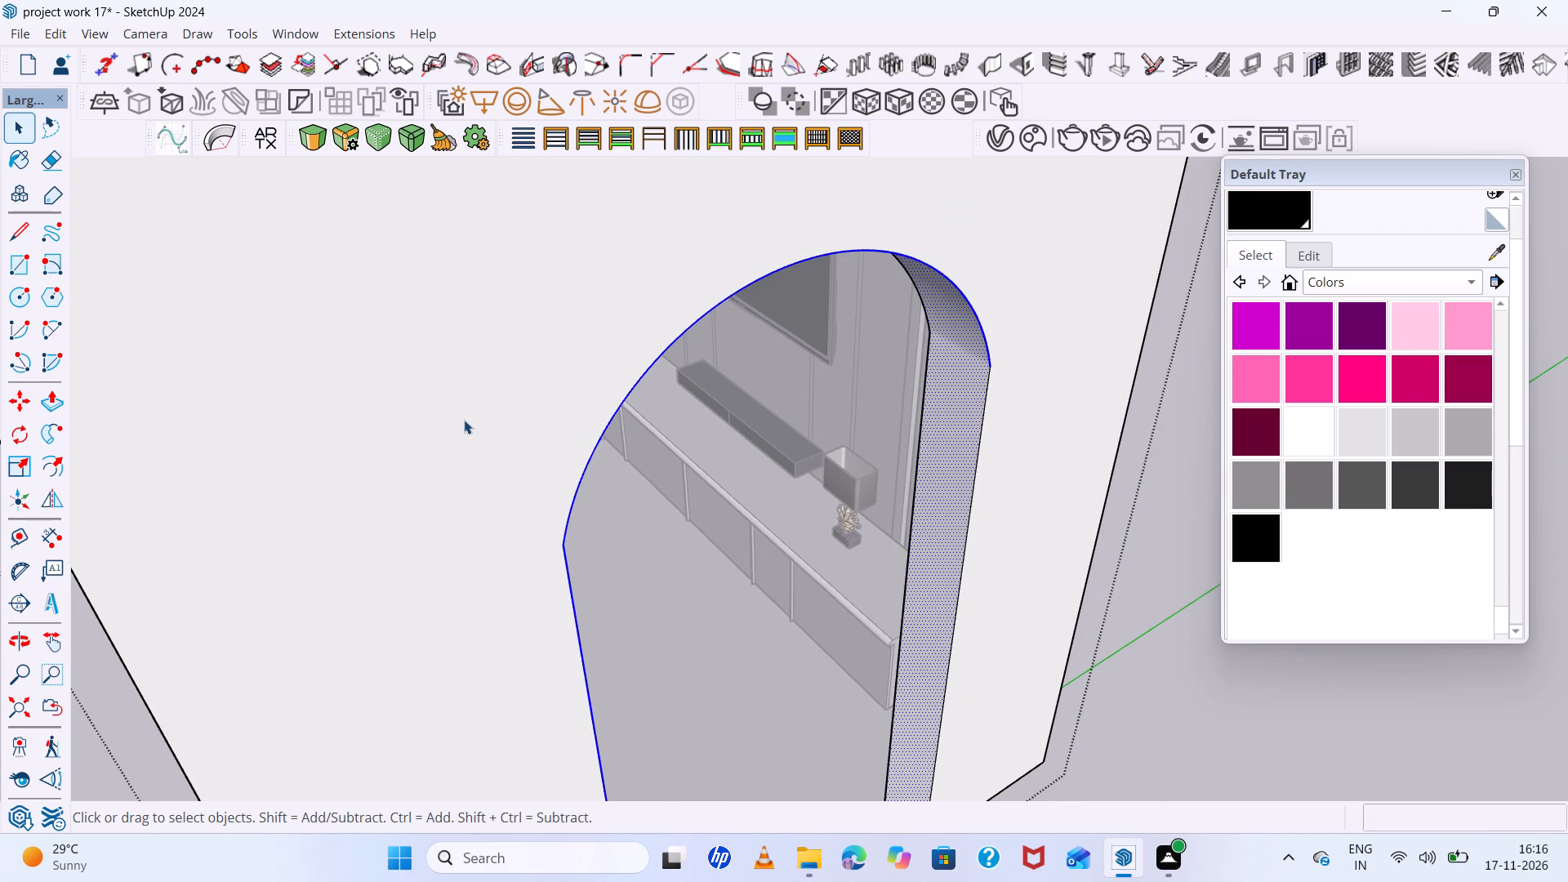
scroll(521, 408, down, 5)
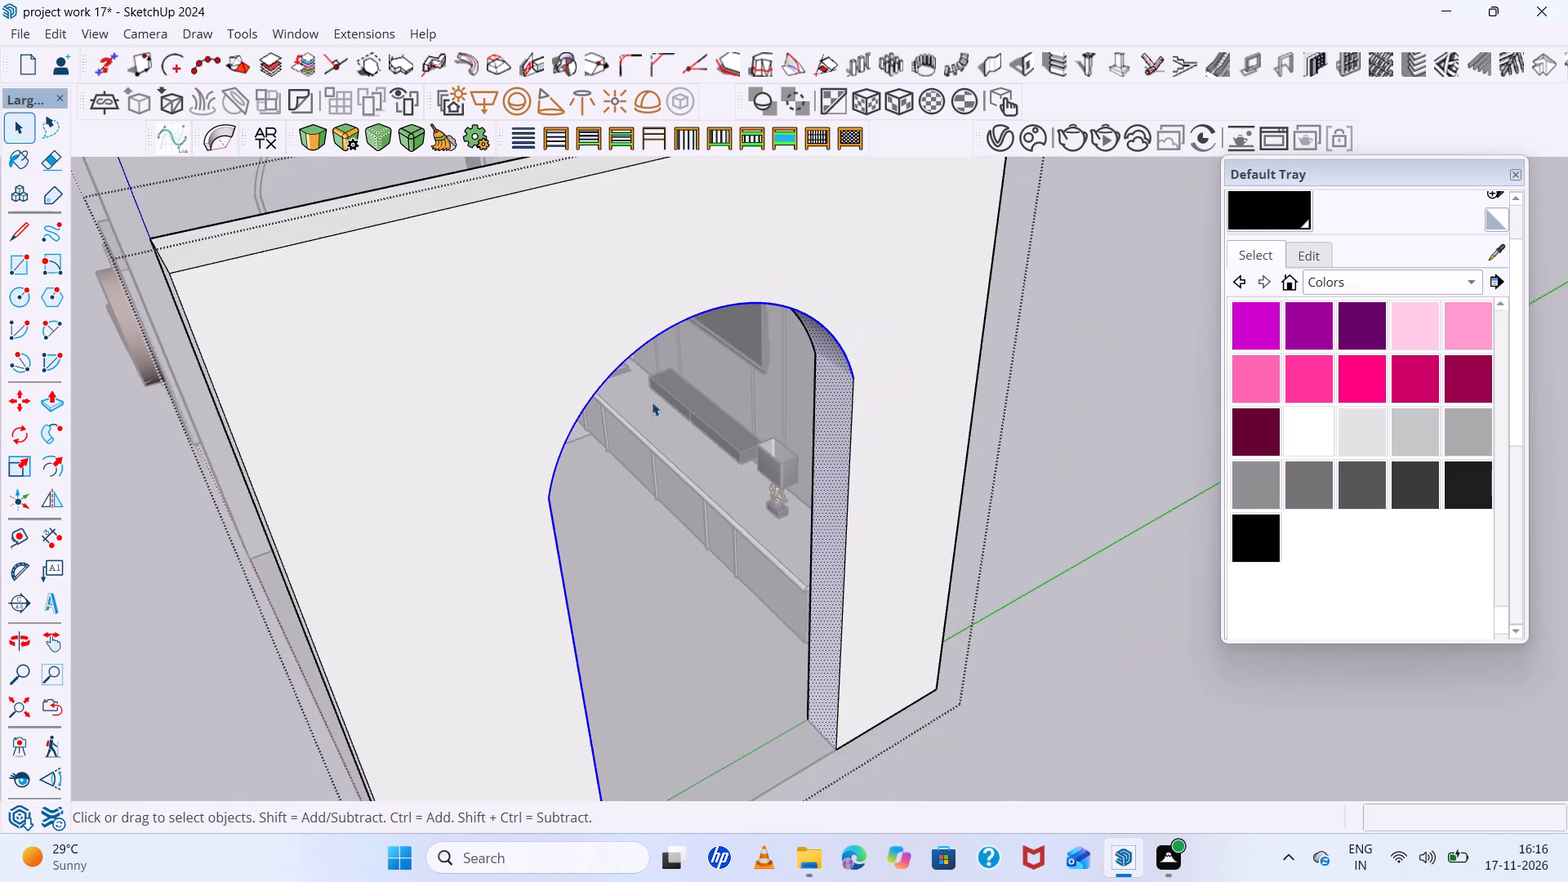
scroll(787, 403, up, 6)
scroll(1009, 399, up, 1)
shift+click(966, 386)
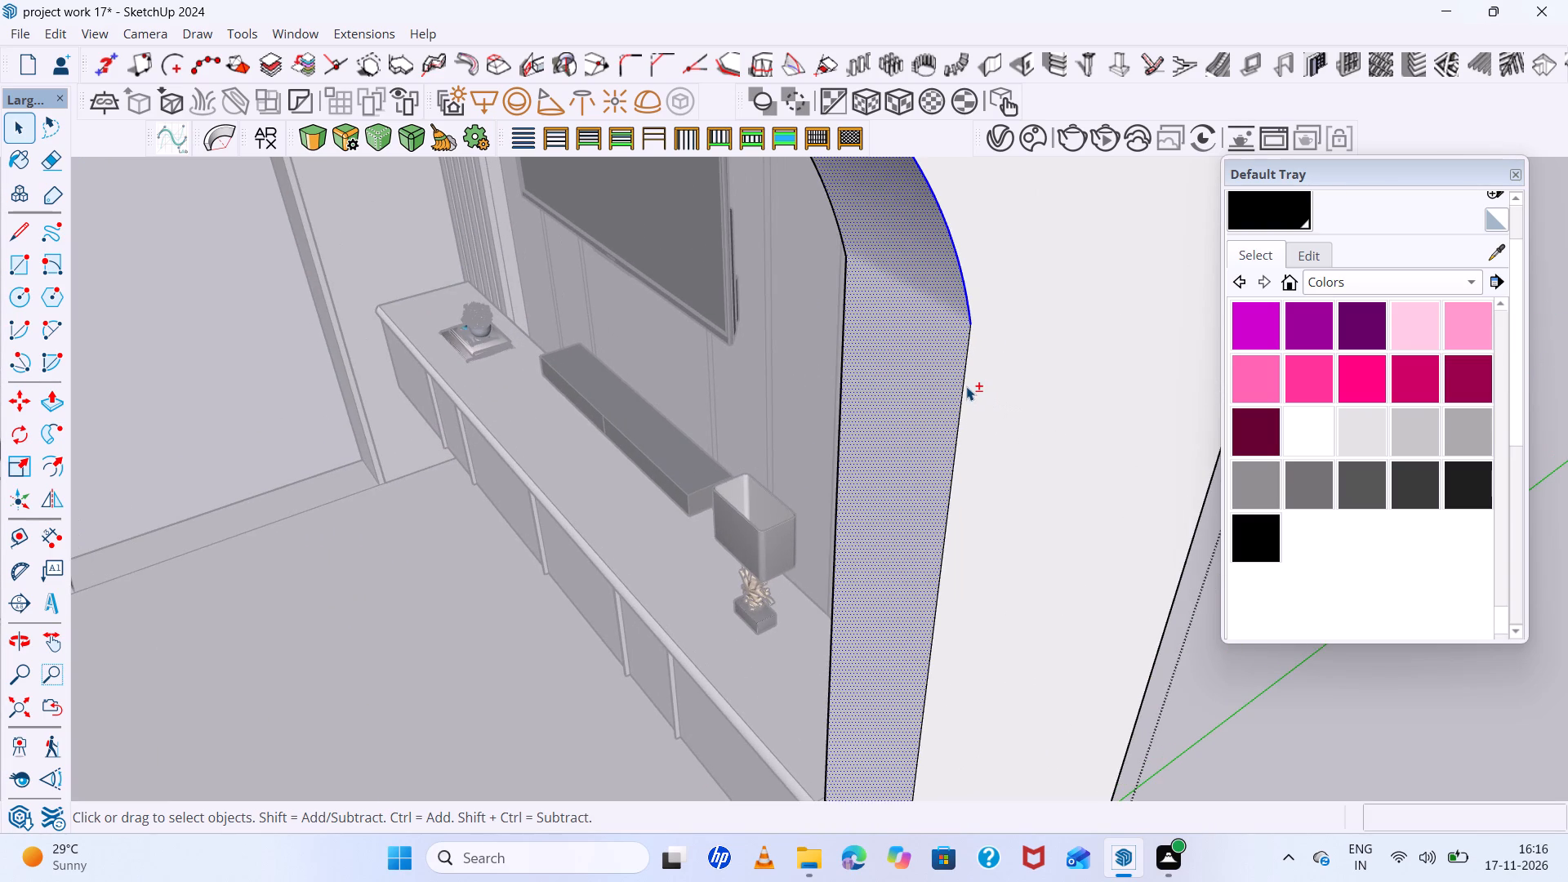
scroll(954, 388, down, 12)
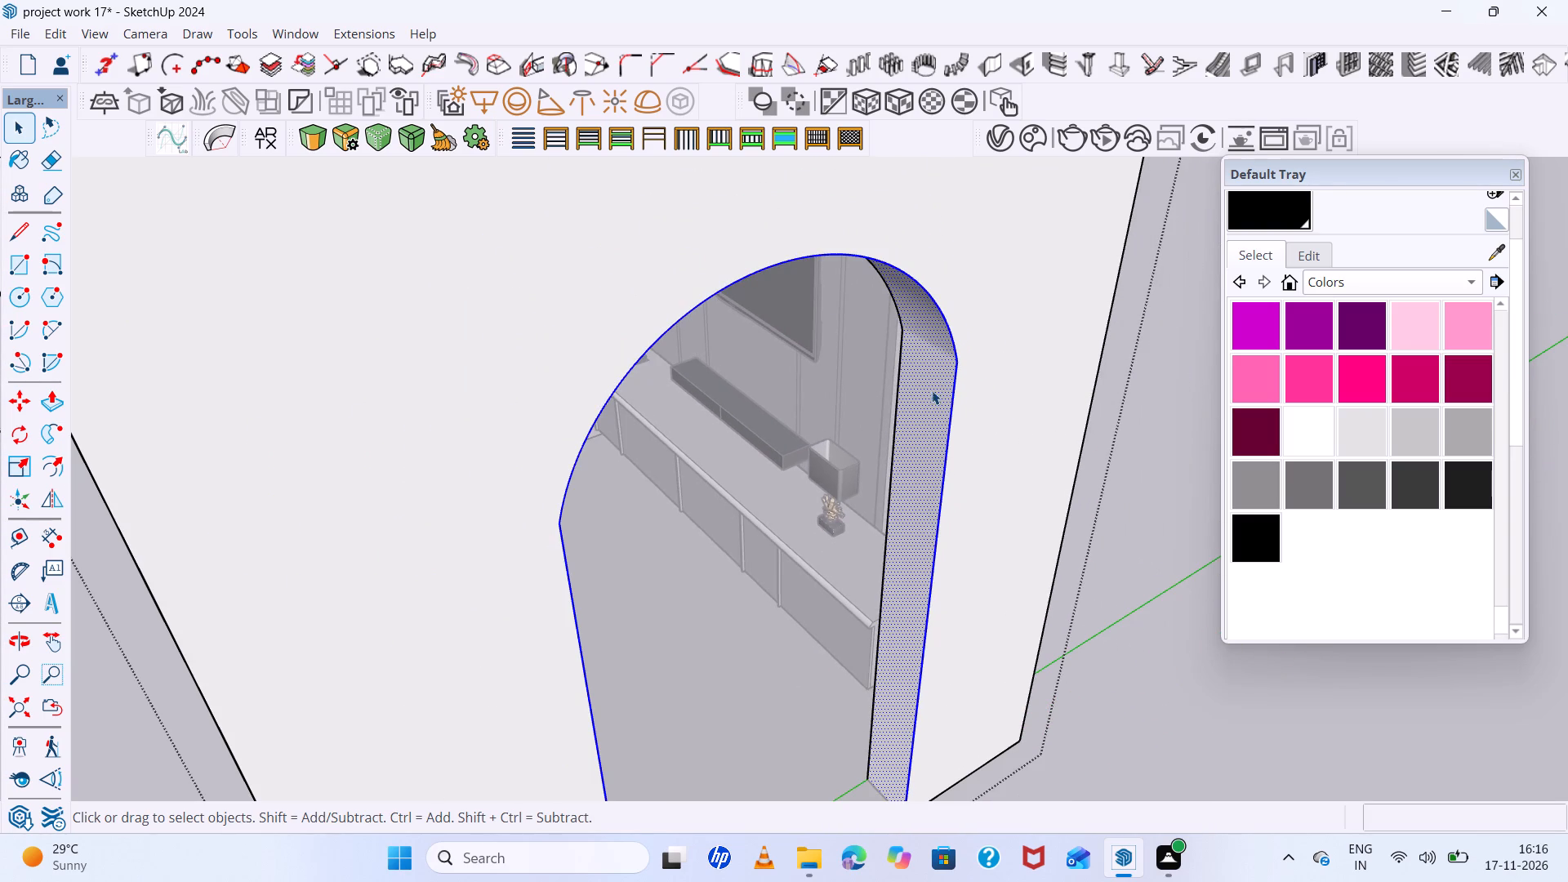
shift+click(930, 390)
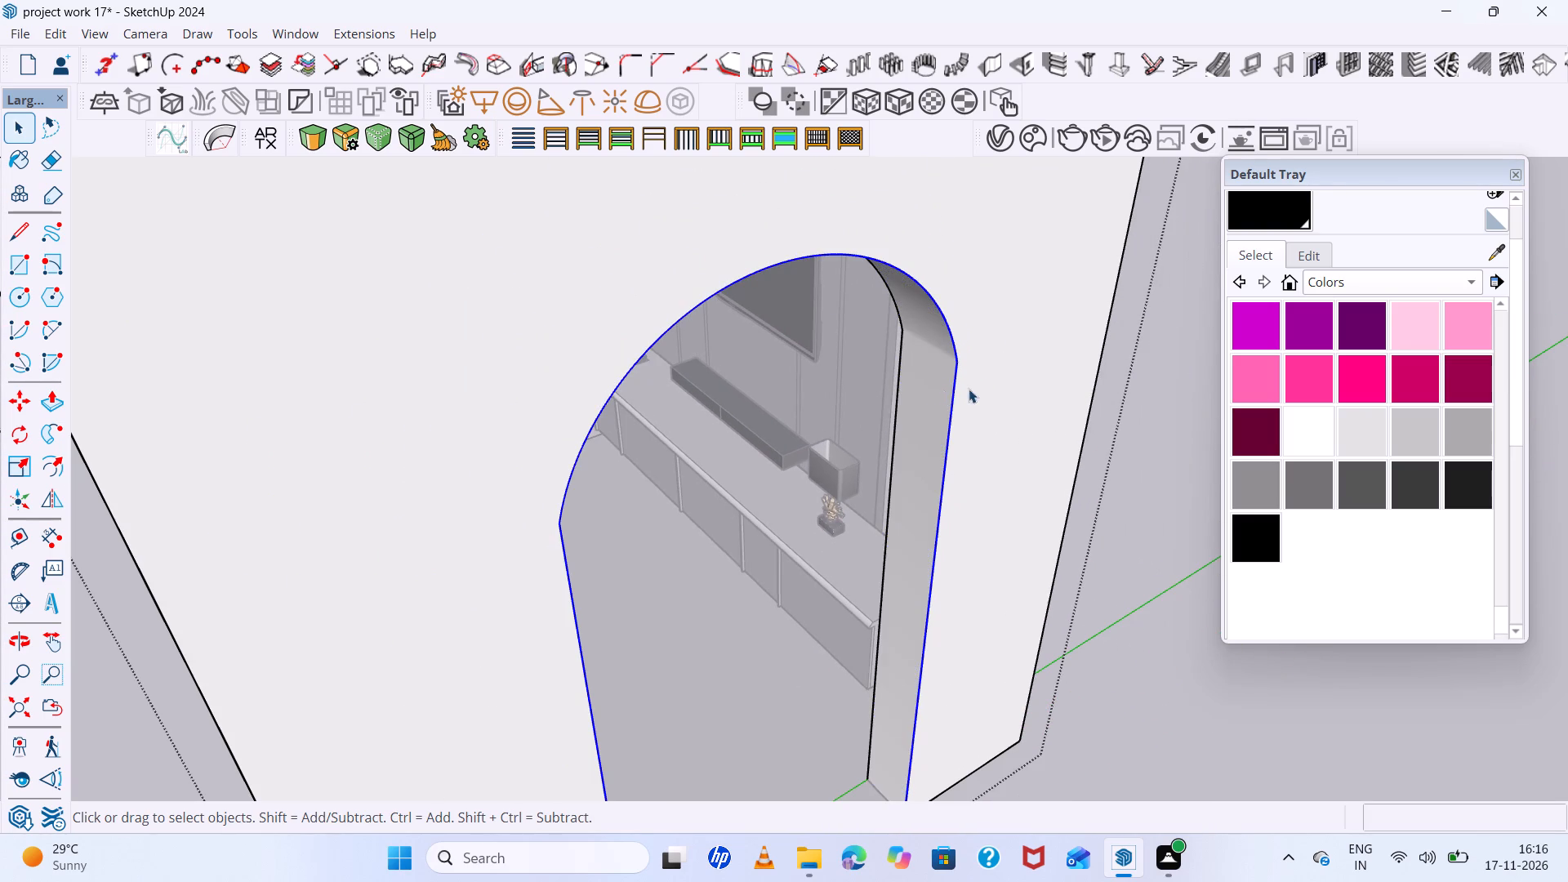
right_click(955, 393)
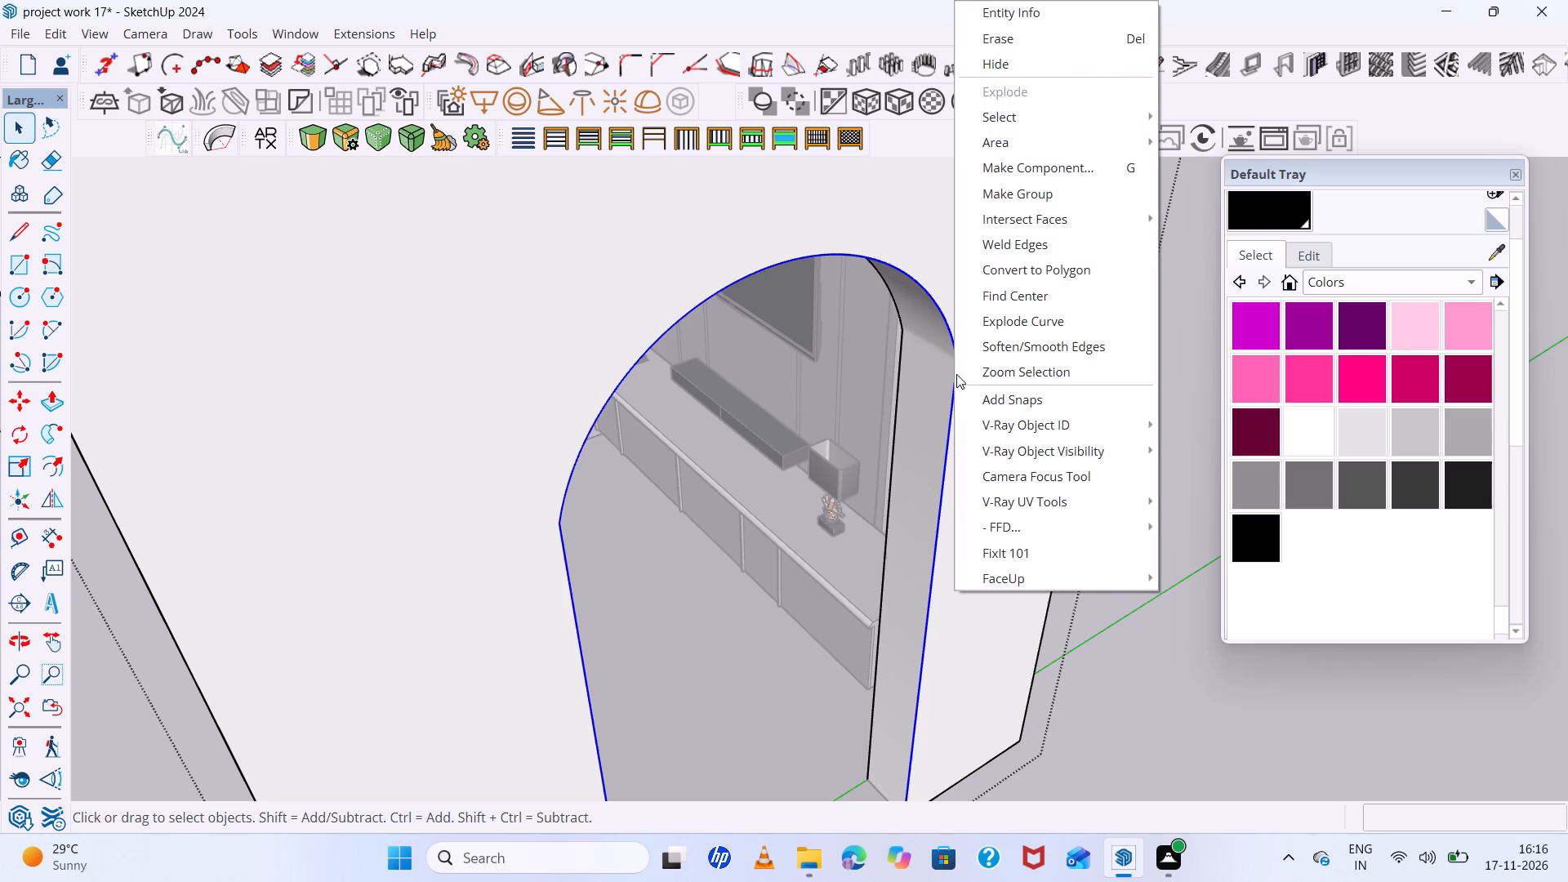
click(986, 242)
scroll(941, 325, down, 10)
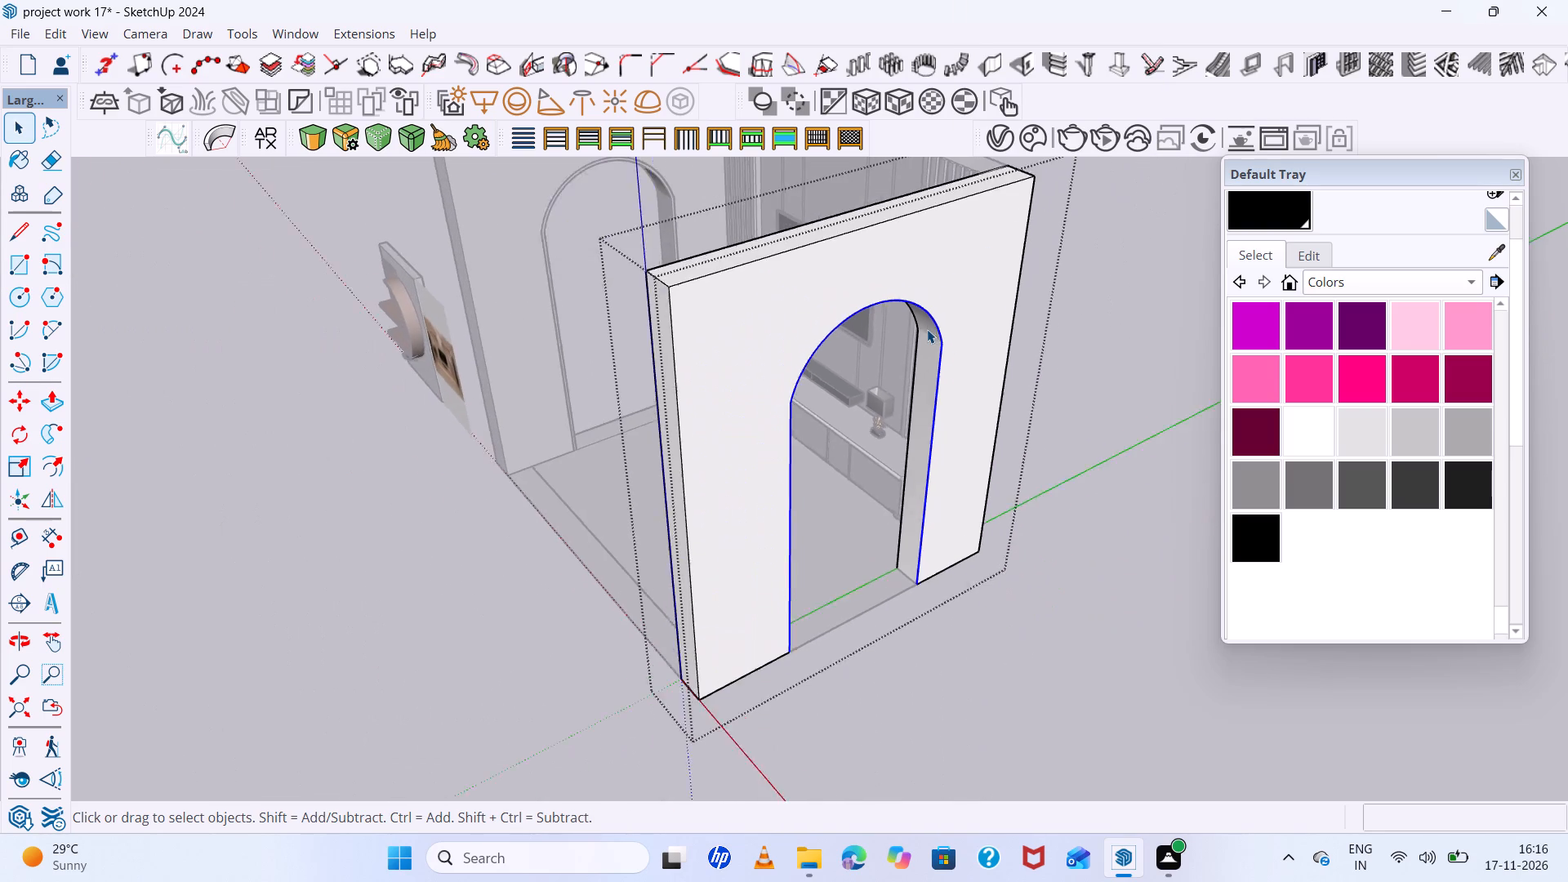
scroll(927, 329, down, 3)
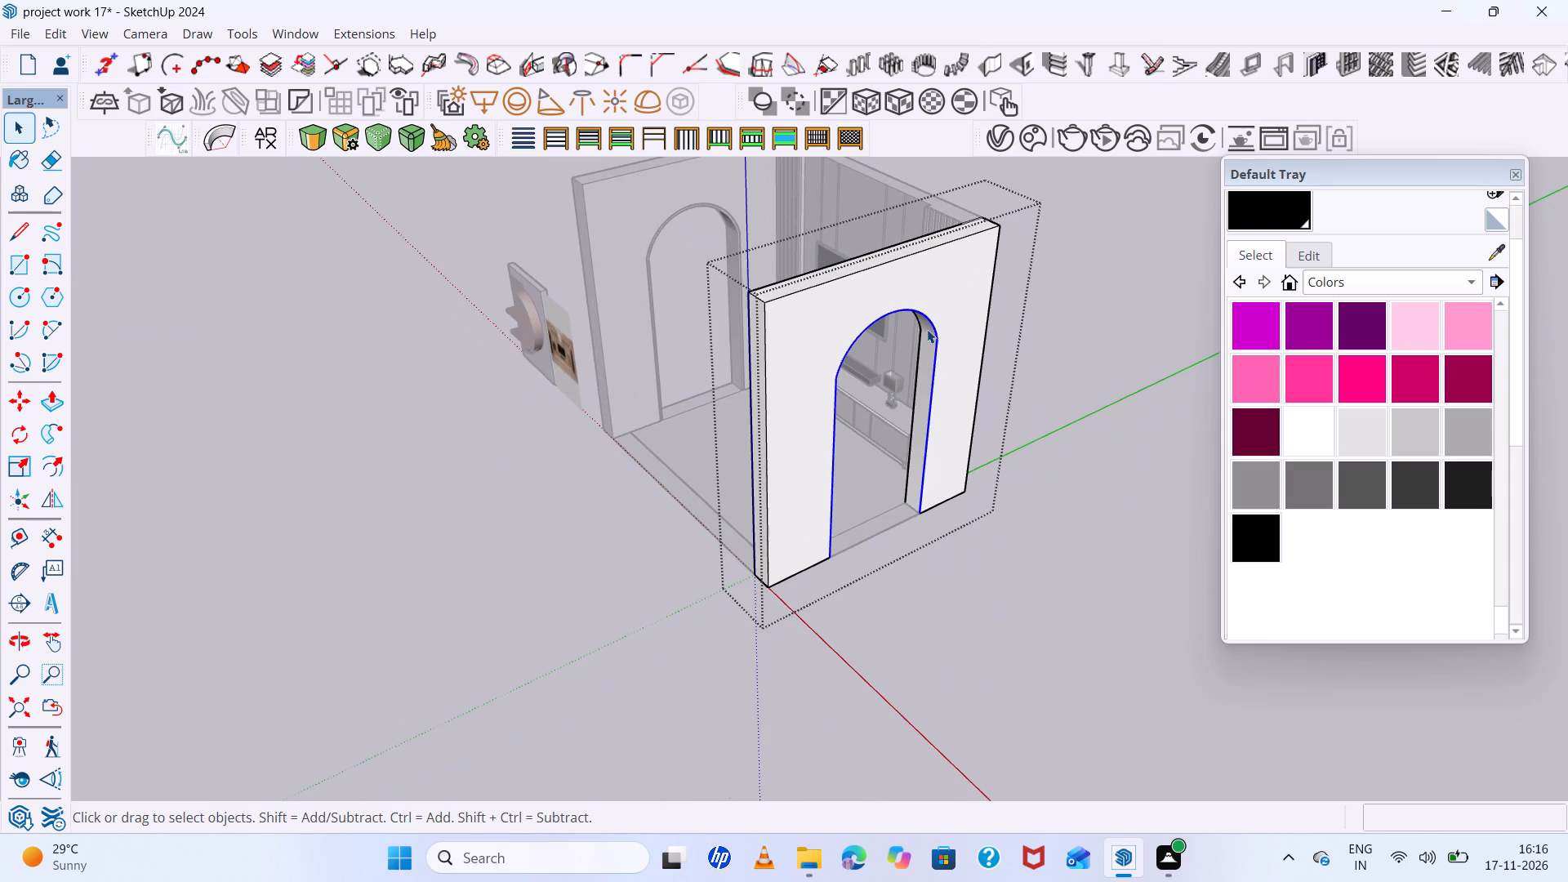
click(1001, 523)
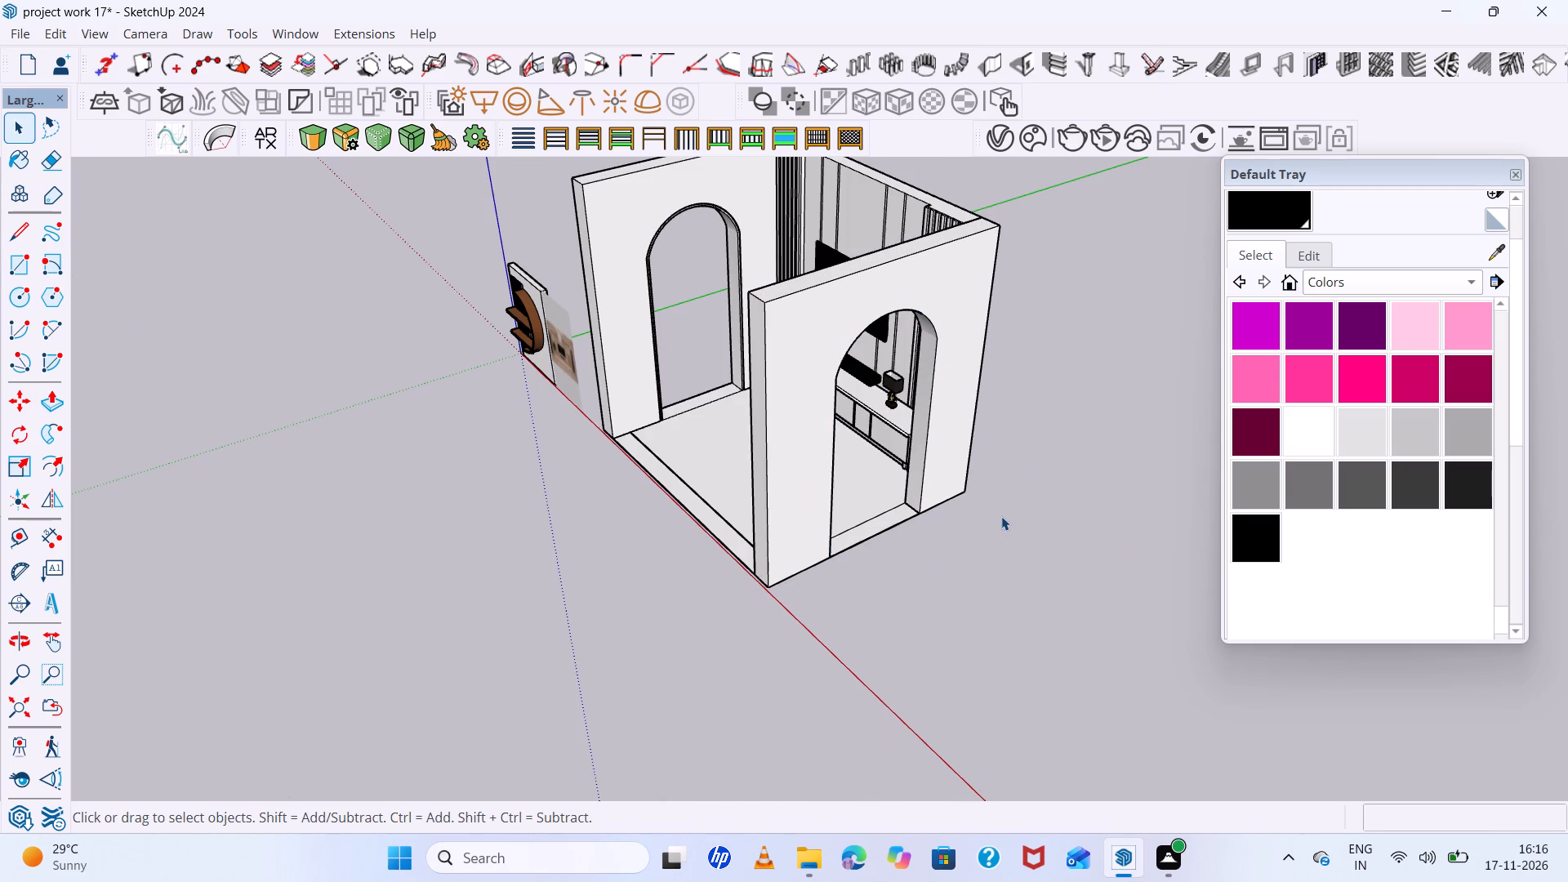
Paste a copy of the arch-shaped face on the ground just outside the arched side wall.
key(ctrl+c)
scroll(829, 542, up, 5)
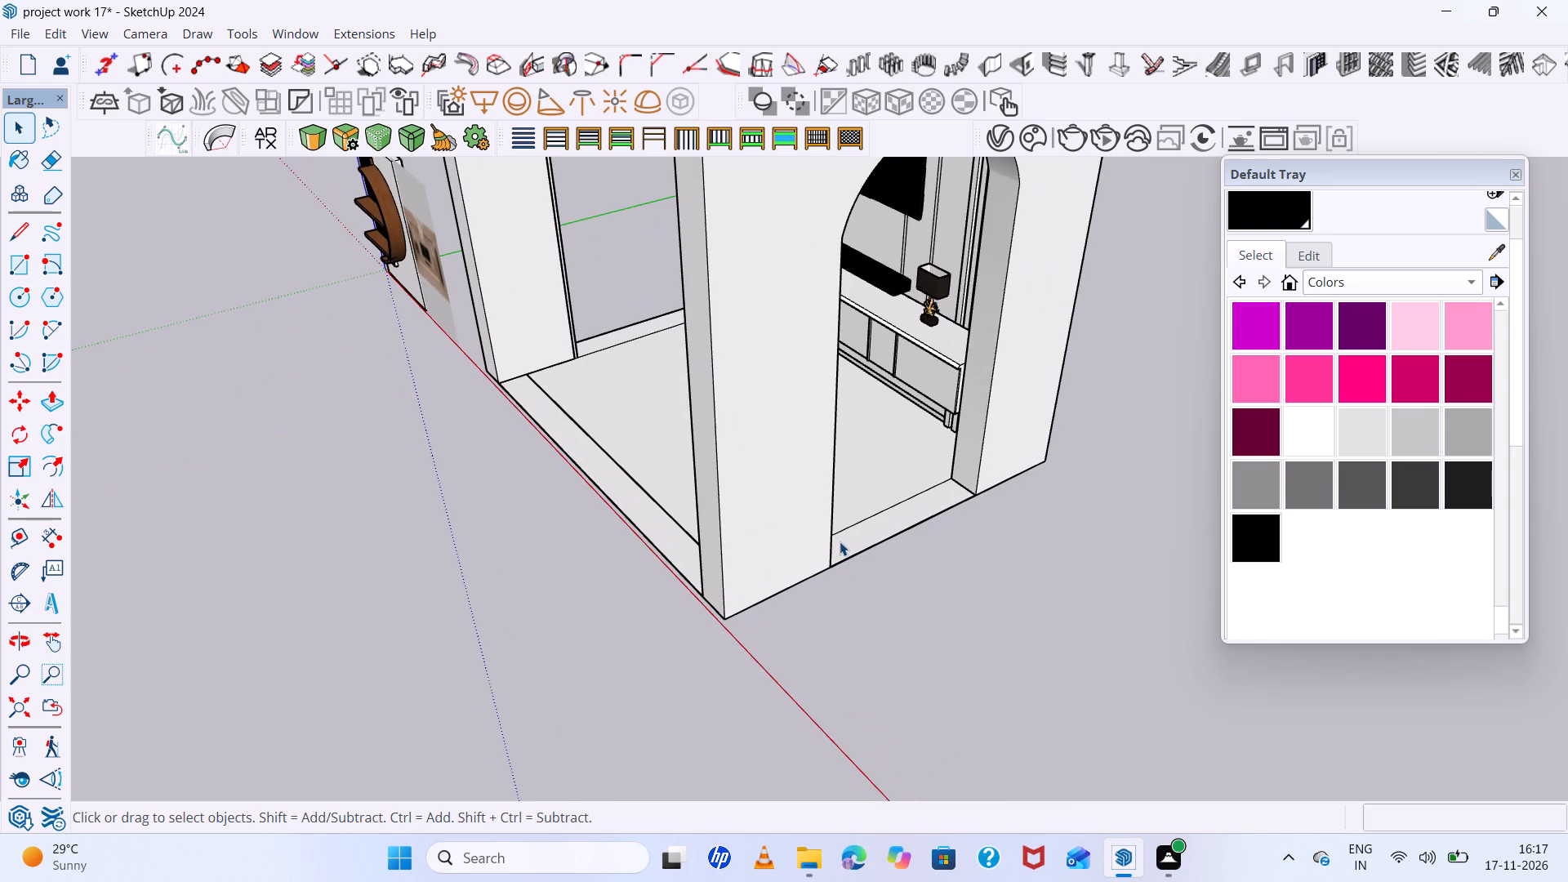
key(ctrl+v)
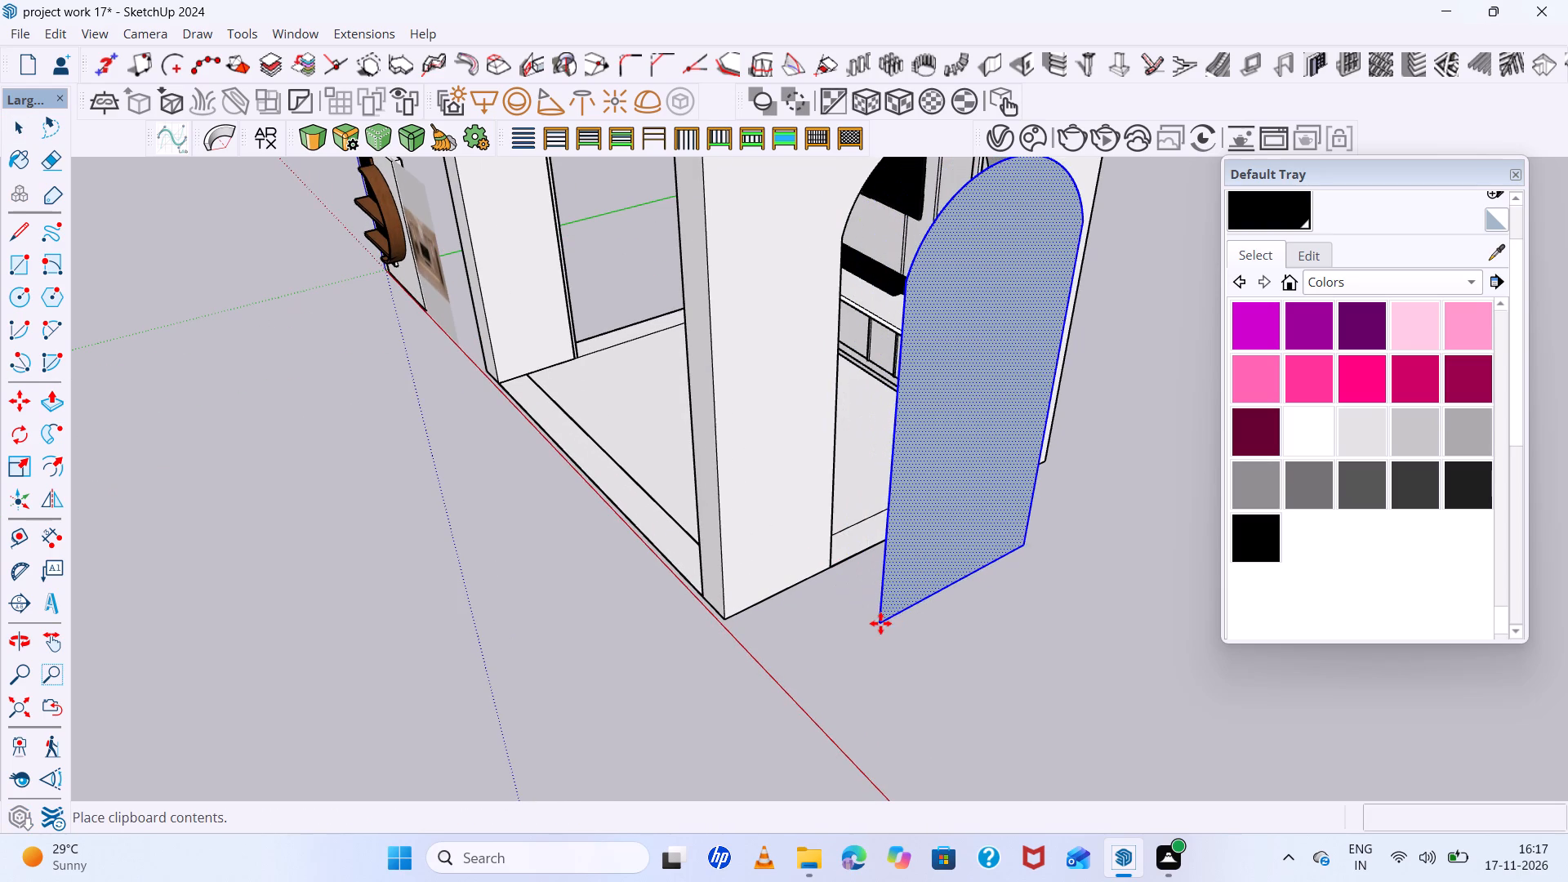
click(880, 623)
Cut the filled face out of the pasted arch, keeping only its outline edges.
scroll(882, 474, down, 2)
middle_drag(882, 474, 1324, 582)
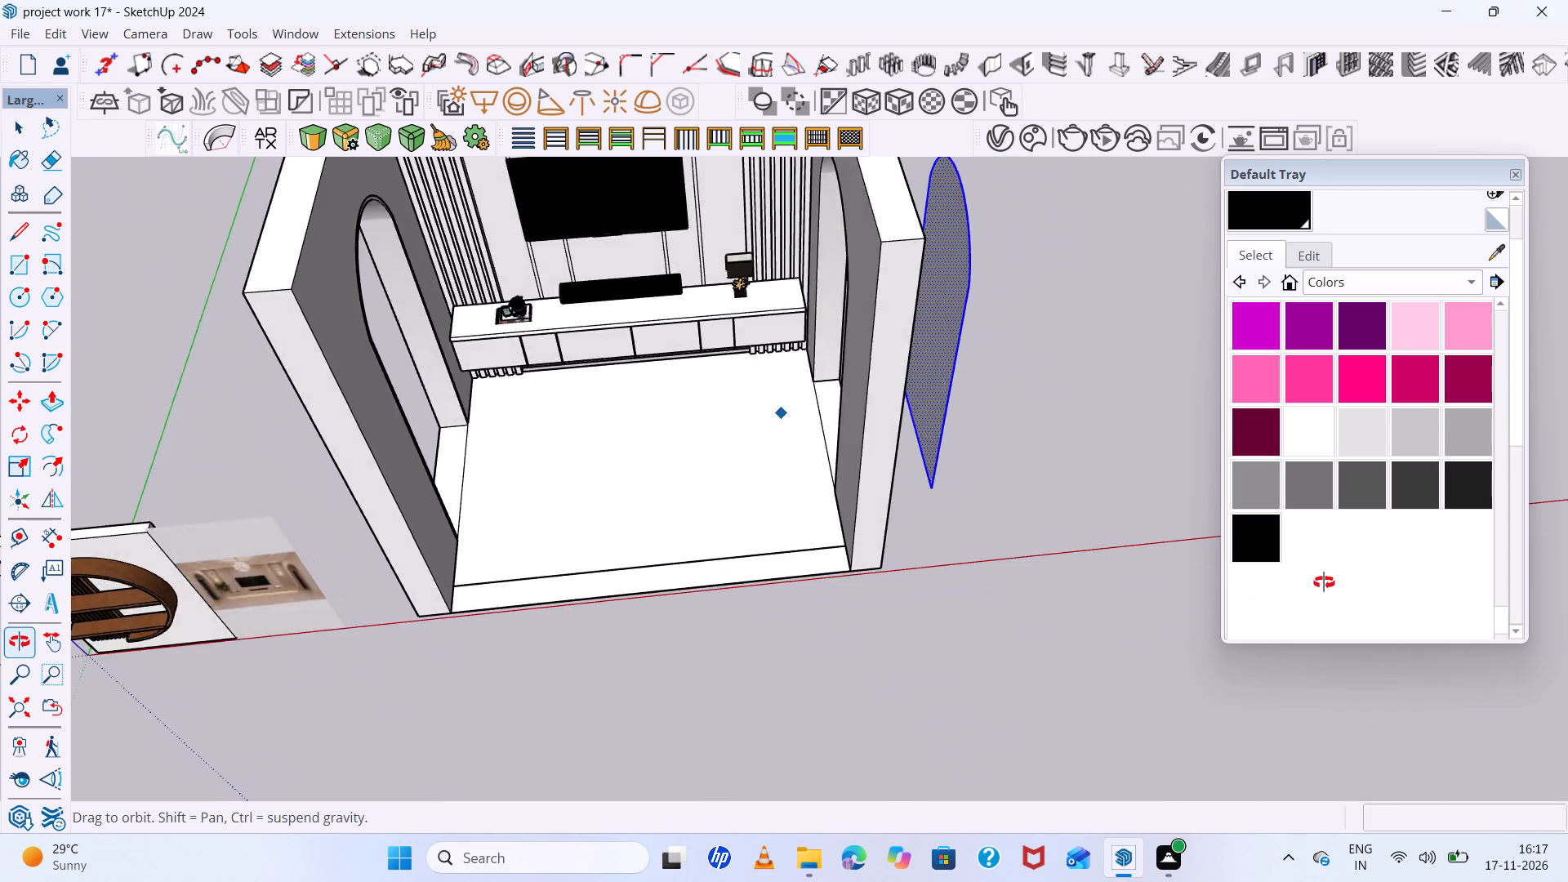
middle_drag(1324, 582, 680, 465)
scroll(910, 470, up, 5)
middle_drag(908, 467, 919, 574)
key(space)
click(894, 479)
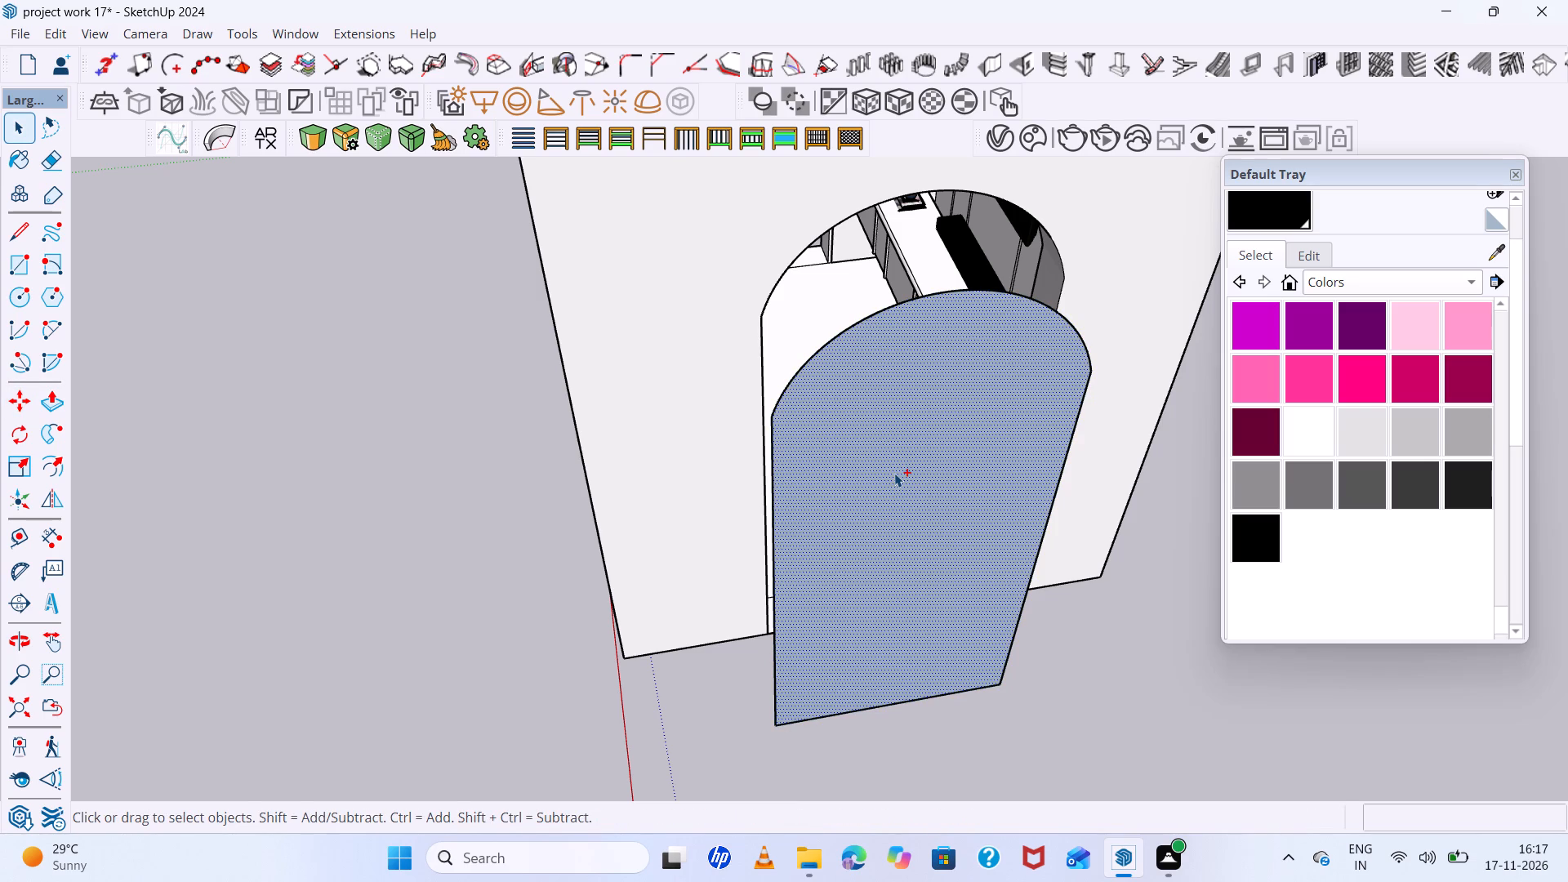
key(ctrl+x)
Erase the bottom edge of the pasted arch outline, including the short leftover stub at its corner.
scroll(942, 704, down, 4)
middle_drag(942, 704, 960, 733)
key(space)
key(e)
drag(925, 693, 933, 708)
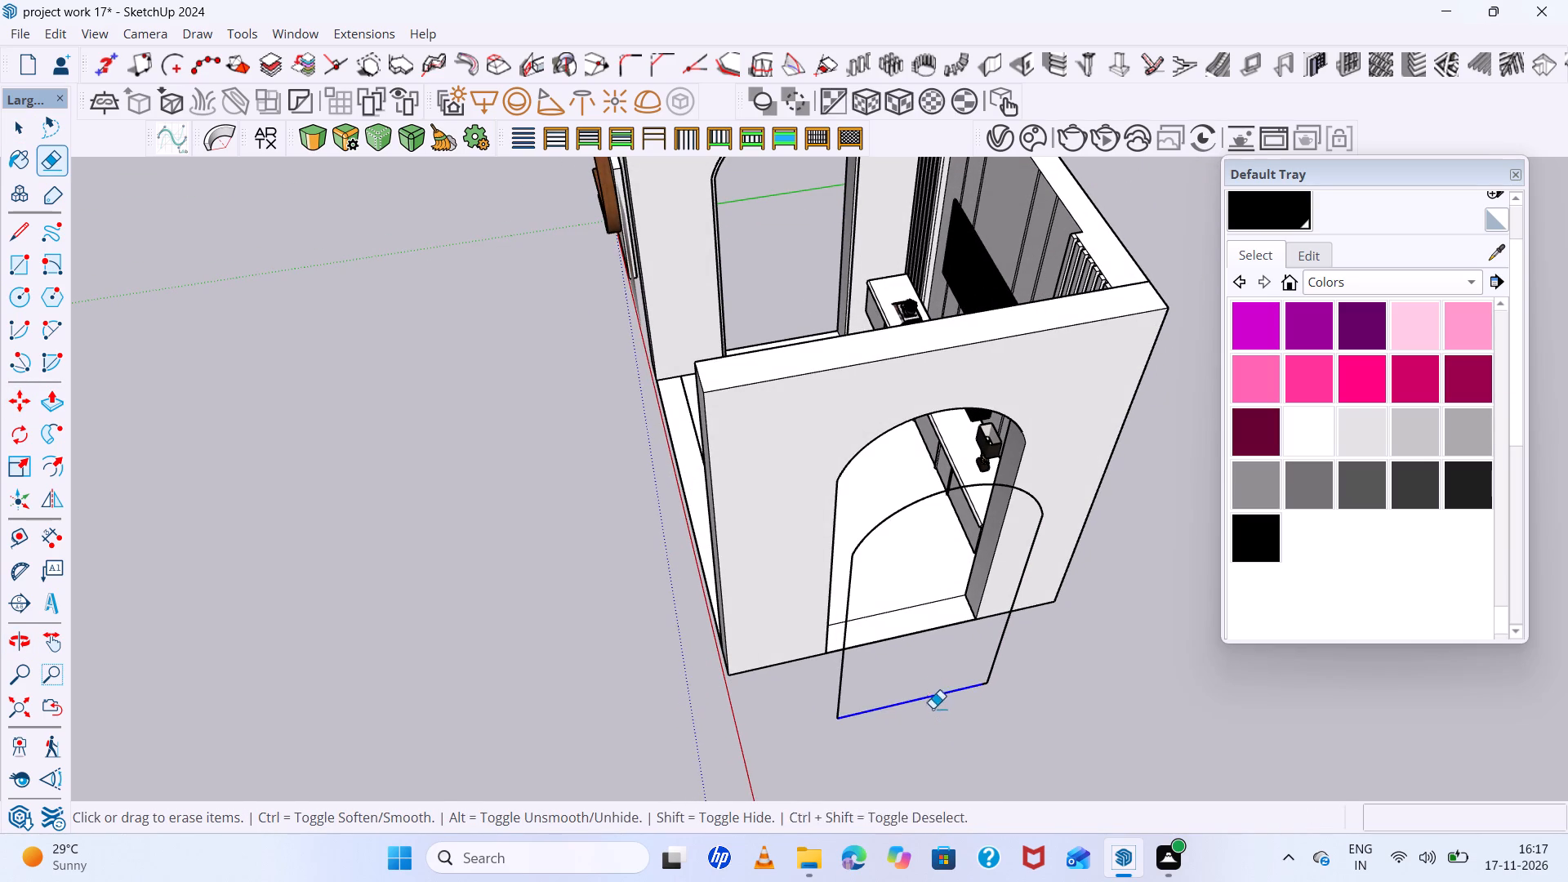
drag(933, 708, 933, 710)
scroll(933, 711, down, 3)
scroll(969, 684, up, 12)
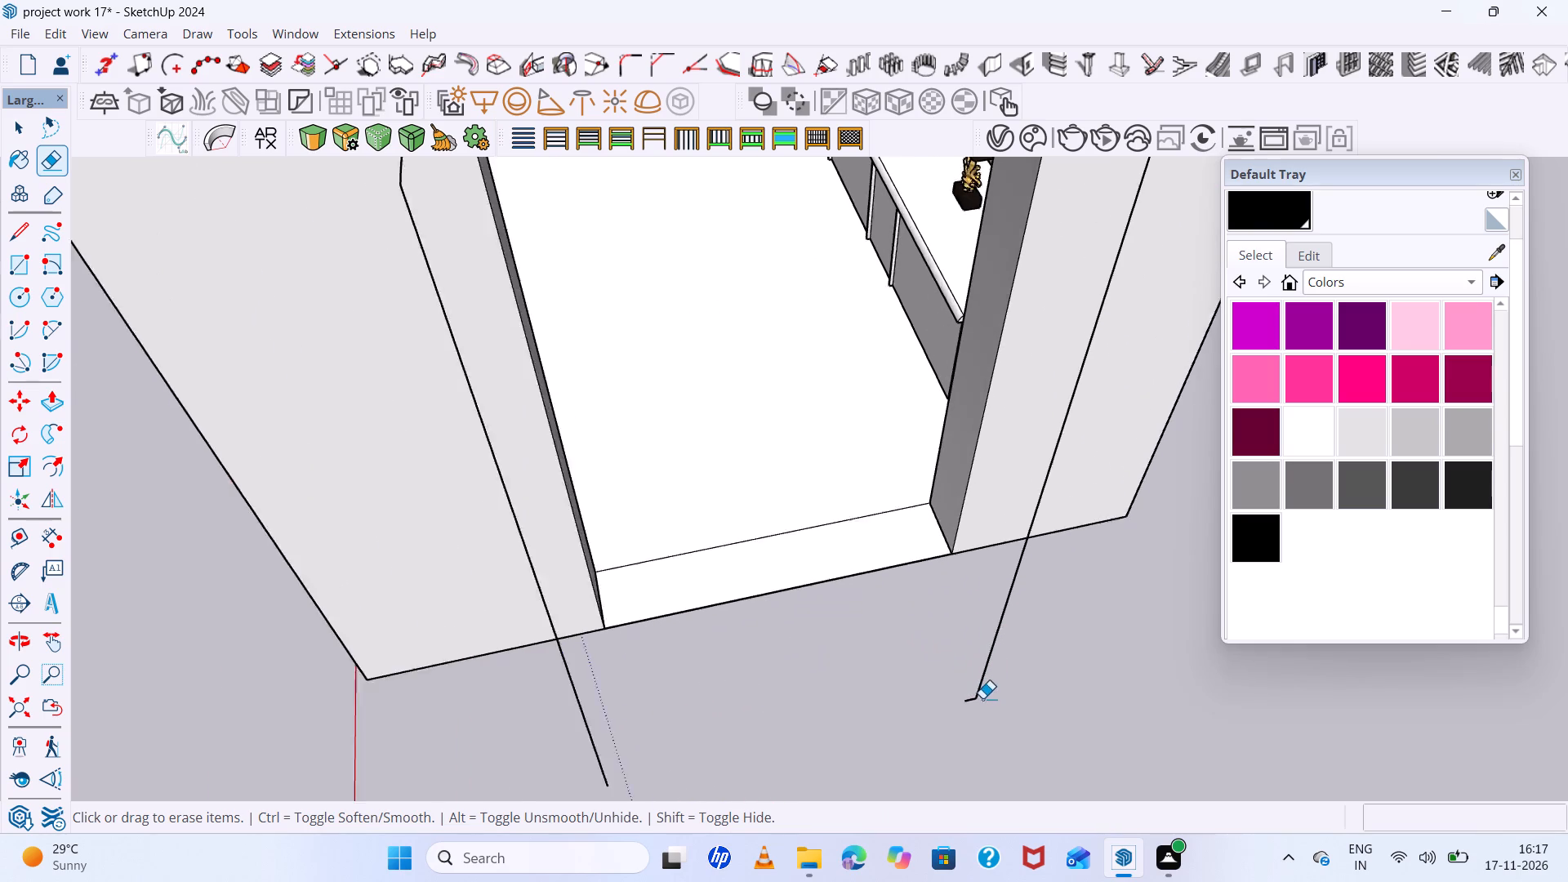
scroll(982, 698, up, 2)
drag(966, 693, 971, 707)
Weld the legs and curved top of the open arch outline into a single path.
scroll(970, 708, down, 7)
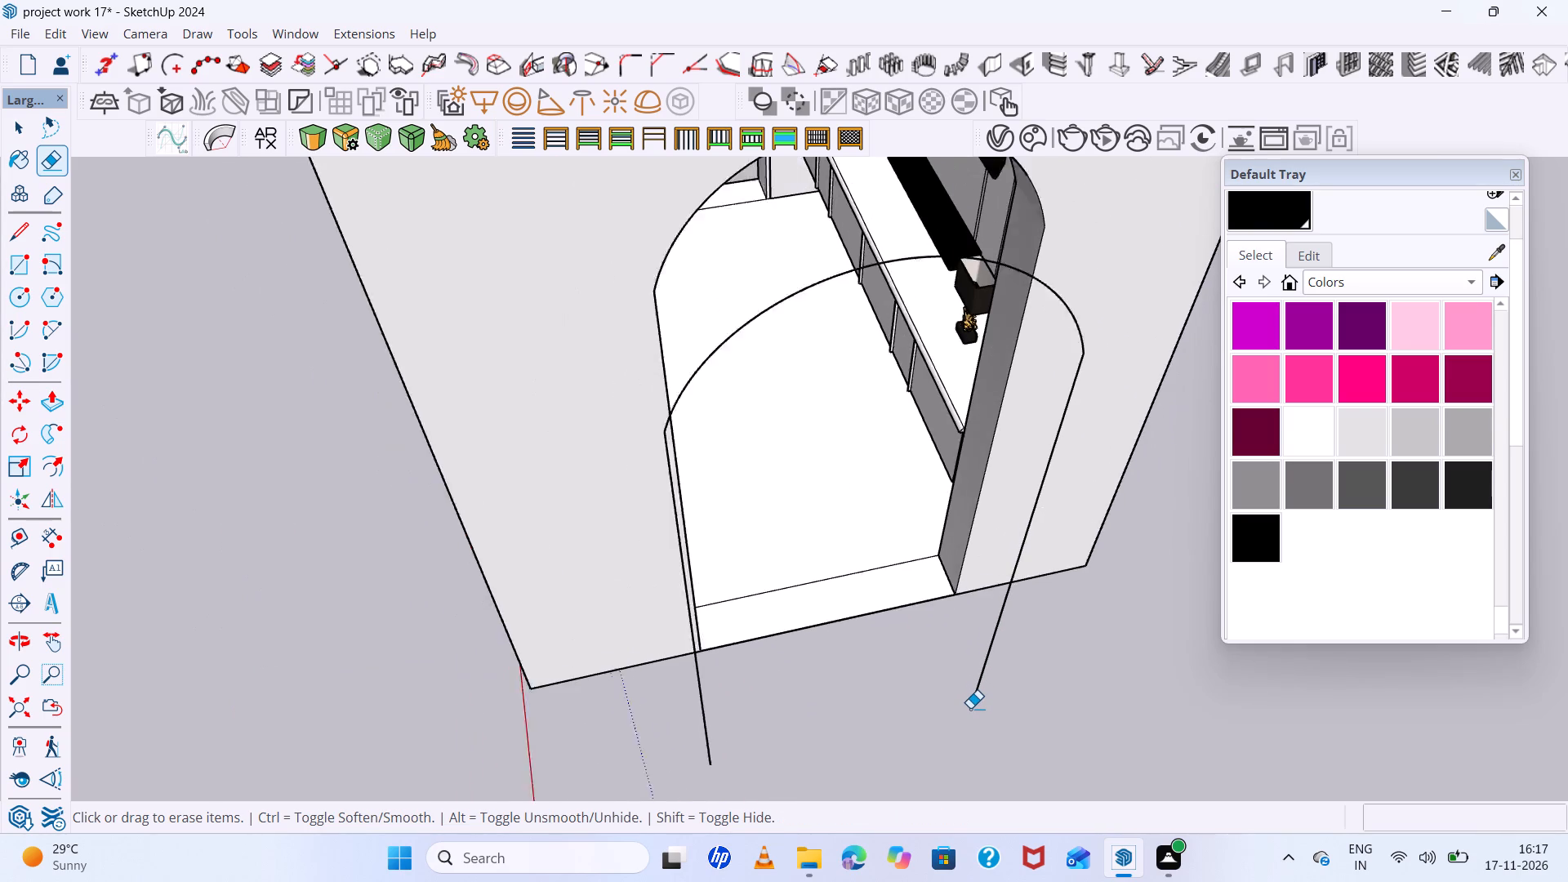
scroll(970, 708, down, 4)
middle_drag(958, 724, 1143, 649)
key(space)
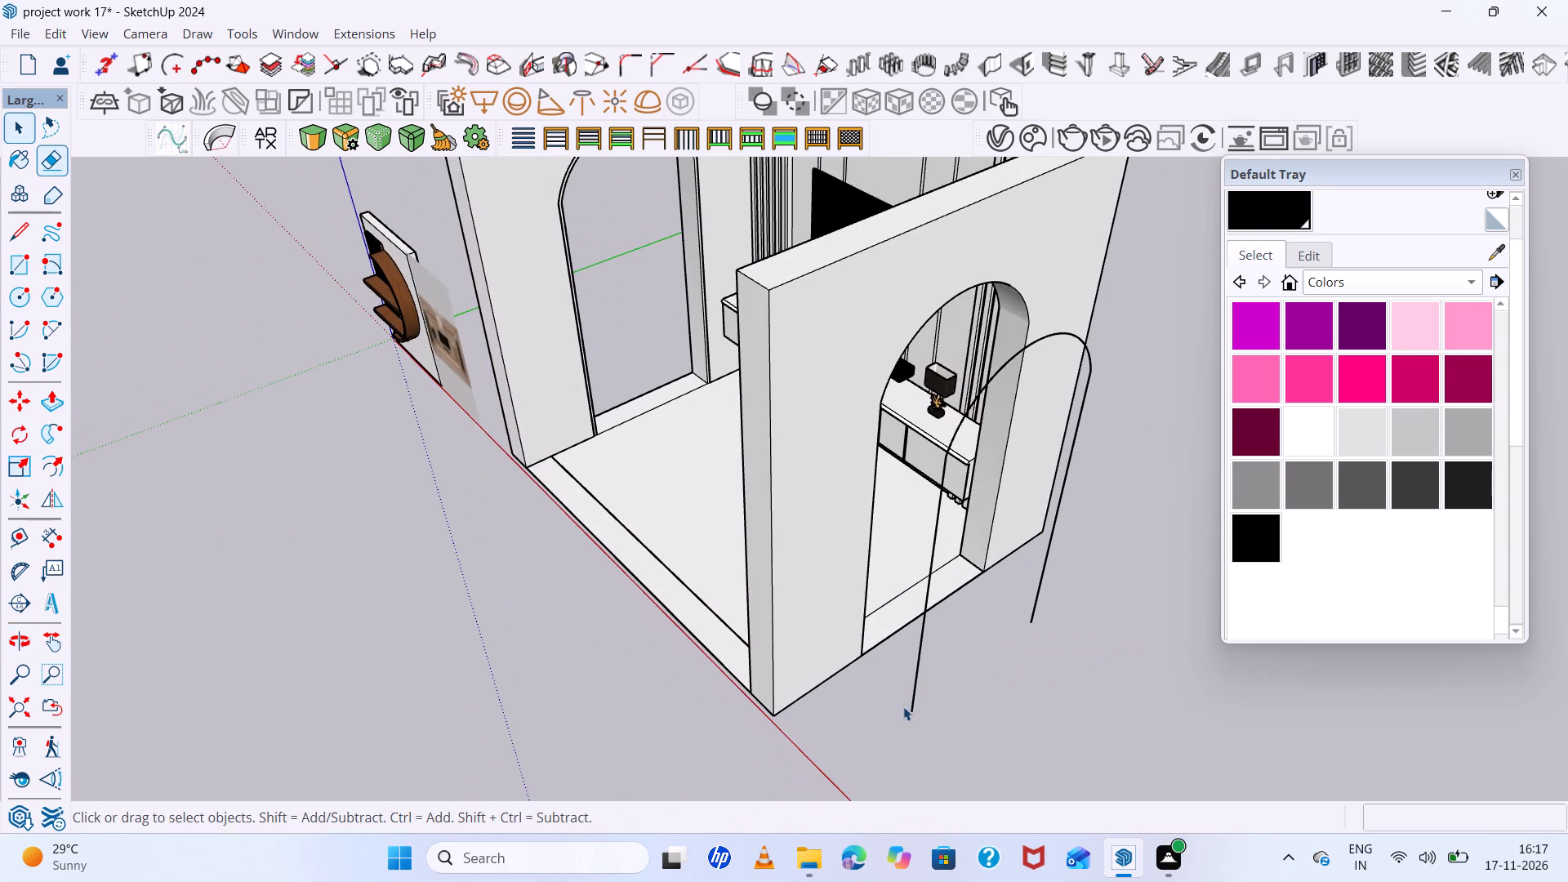
scroll(903, 706, up, 5)
scroll(902, 703, down, 5)
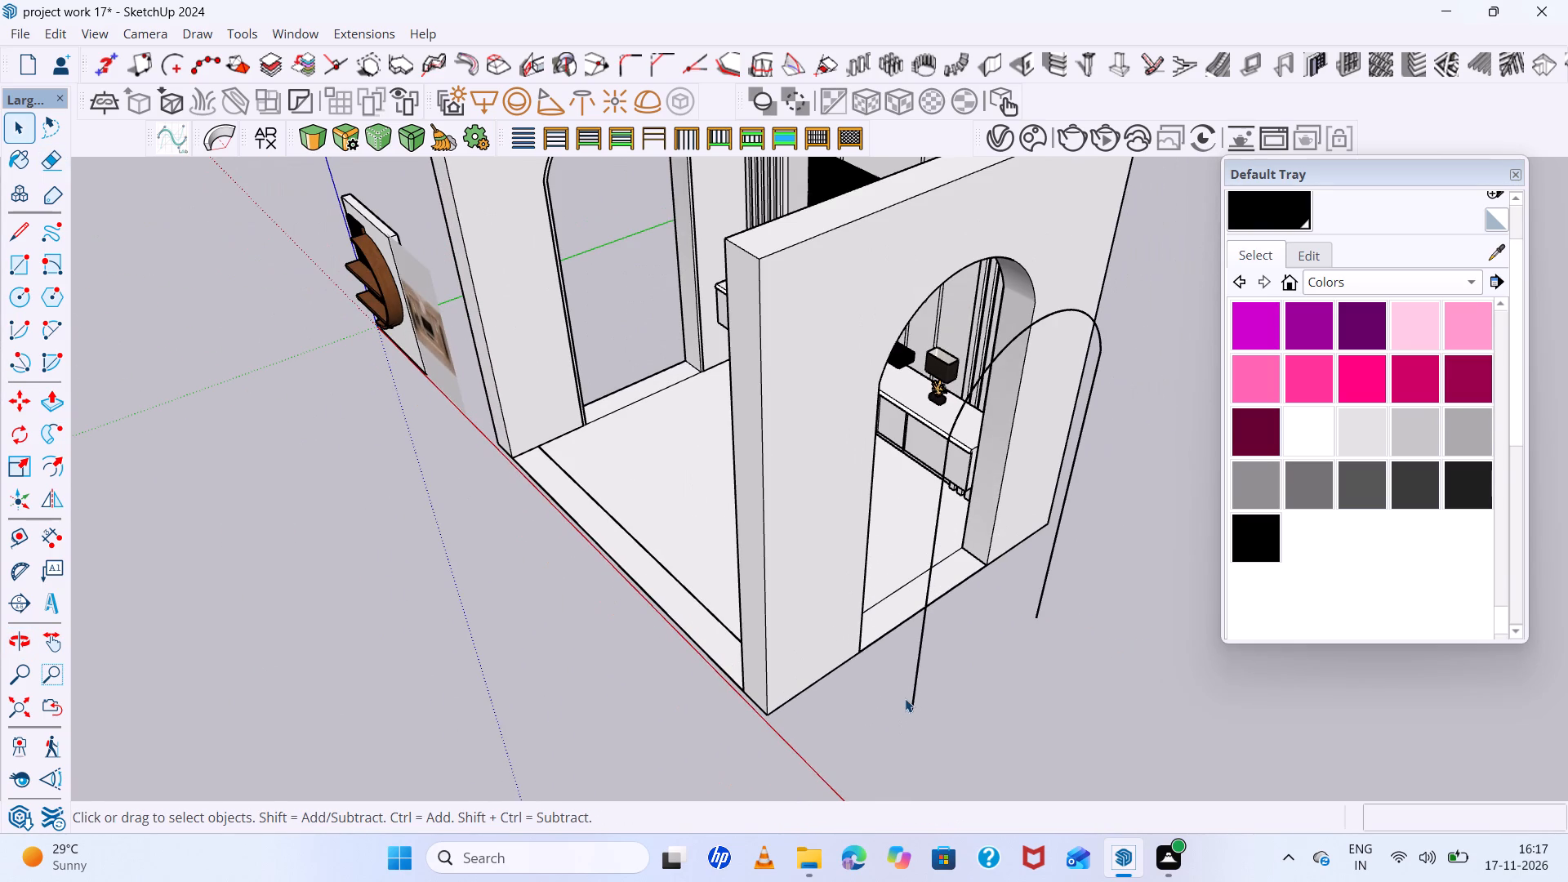
scroll(905, 698, up, 3)
scroll(908, 699, down, 3)
middle_click(914, 682)
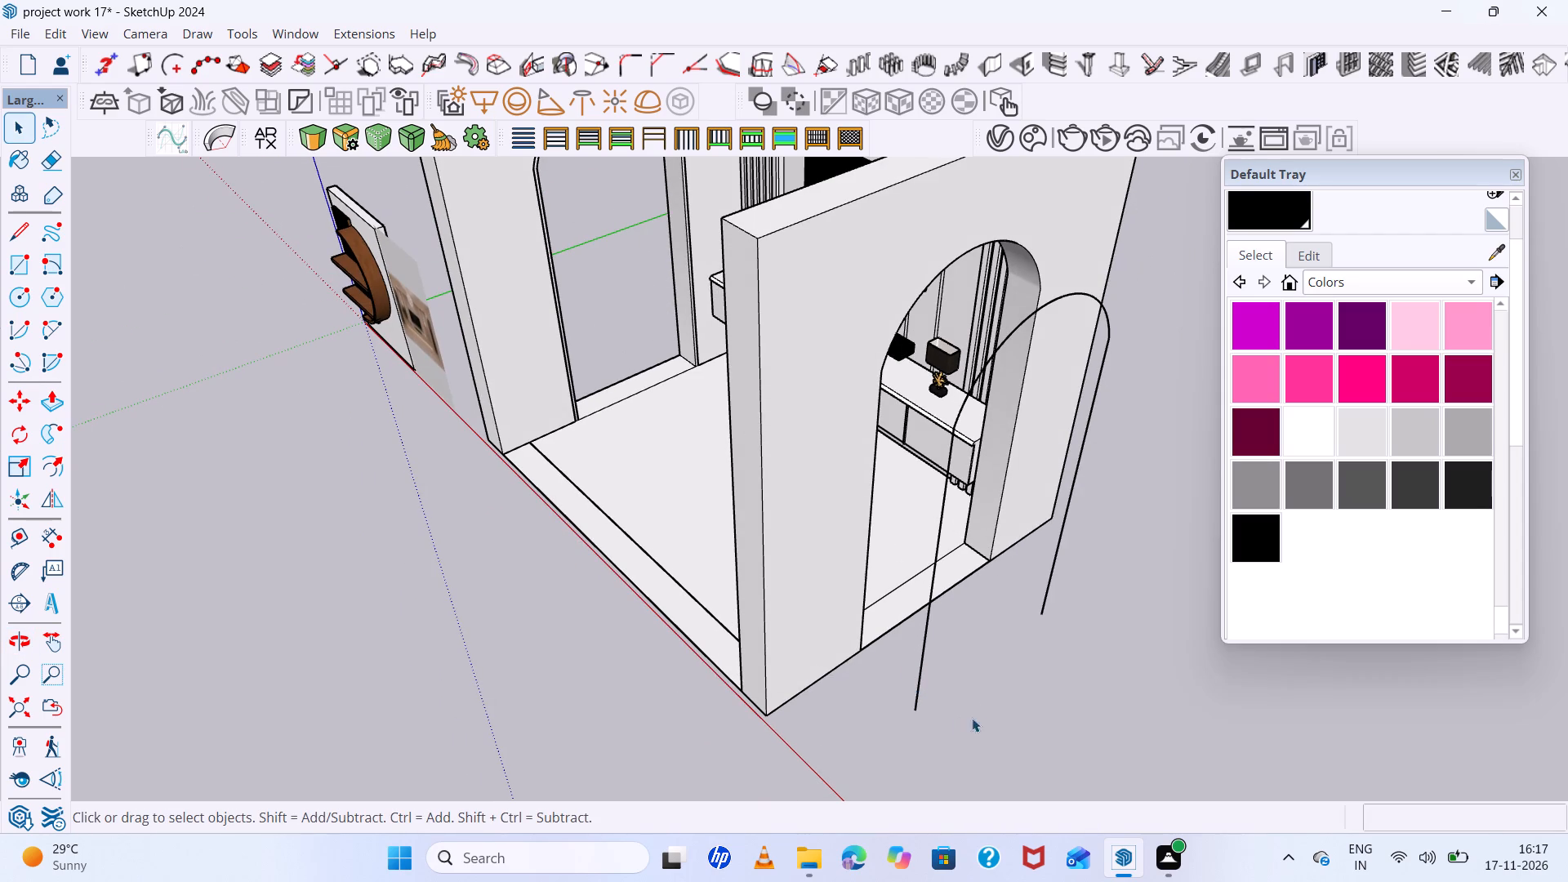
triple_click(920, 693)
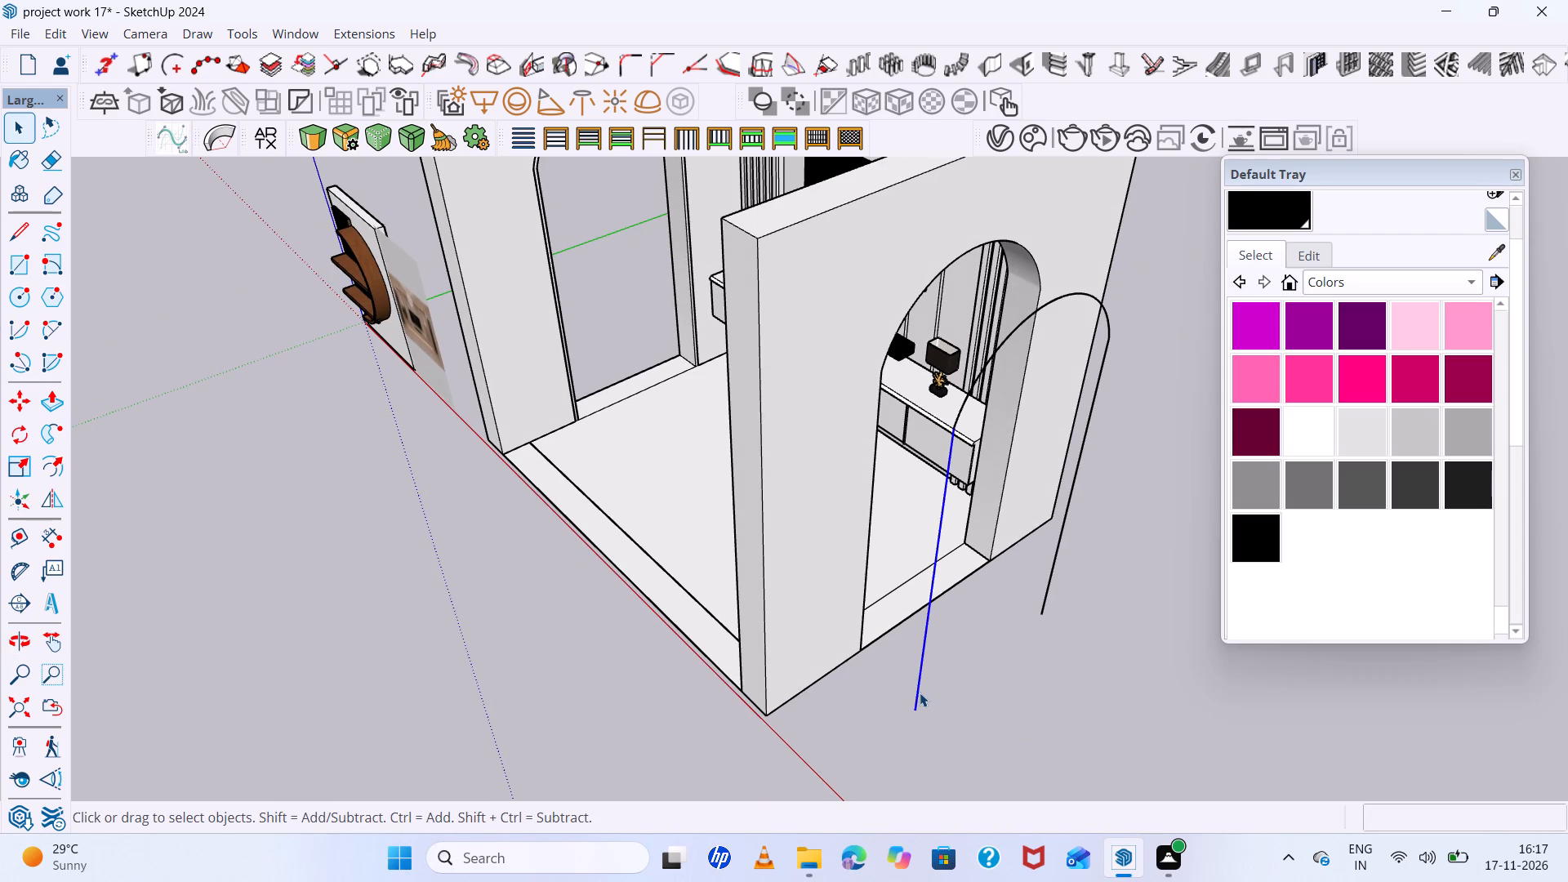
right_click(920, 693)
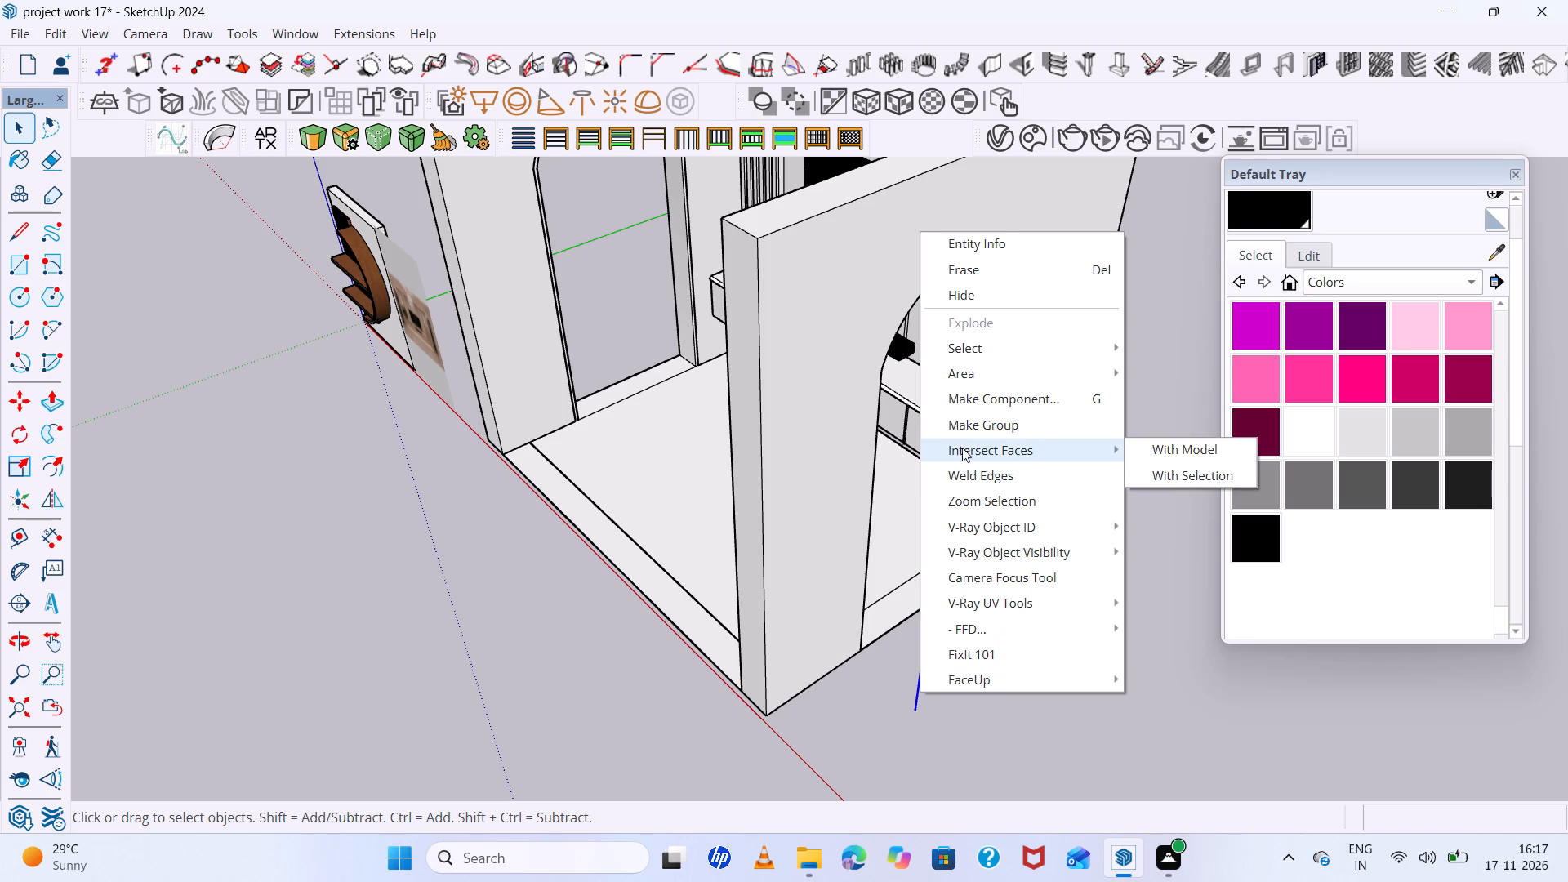
click(967, 470)
Move the arch path from its leg's lower endpoint onto the outer bottom corner of the wall's arched opening.
scroll(931, 574, down, 5)
middle_drag(951, 614, 809, 572)
scroll(895, 649, up, 5)
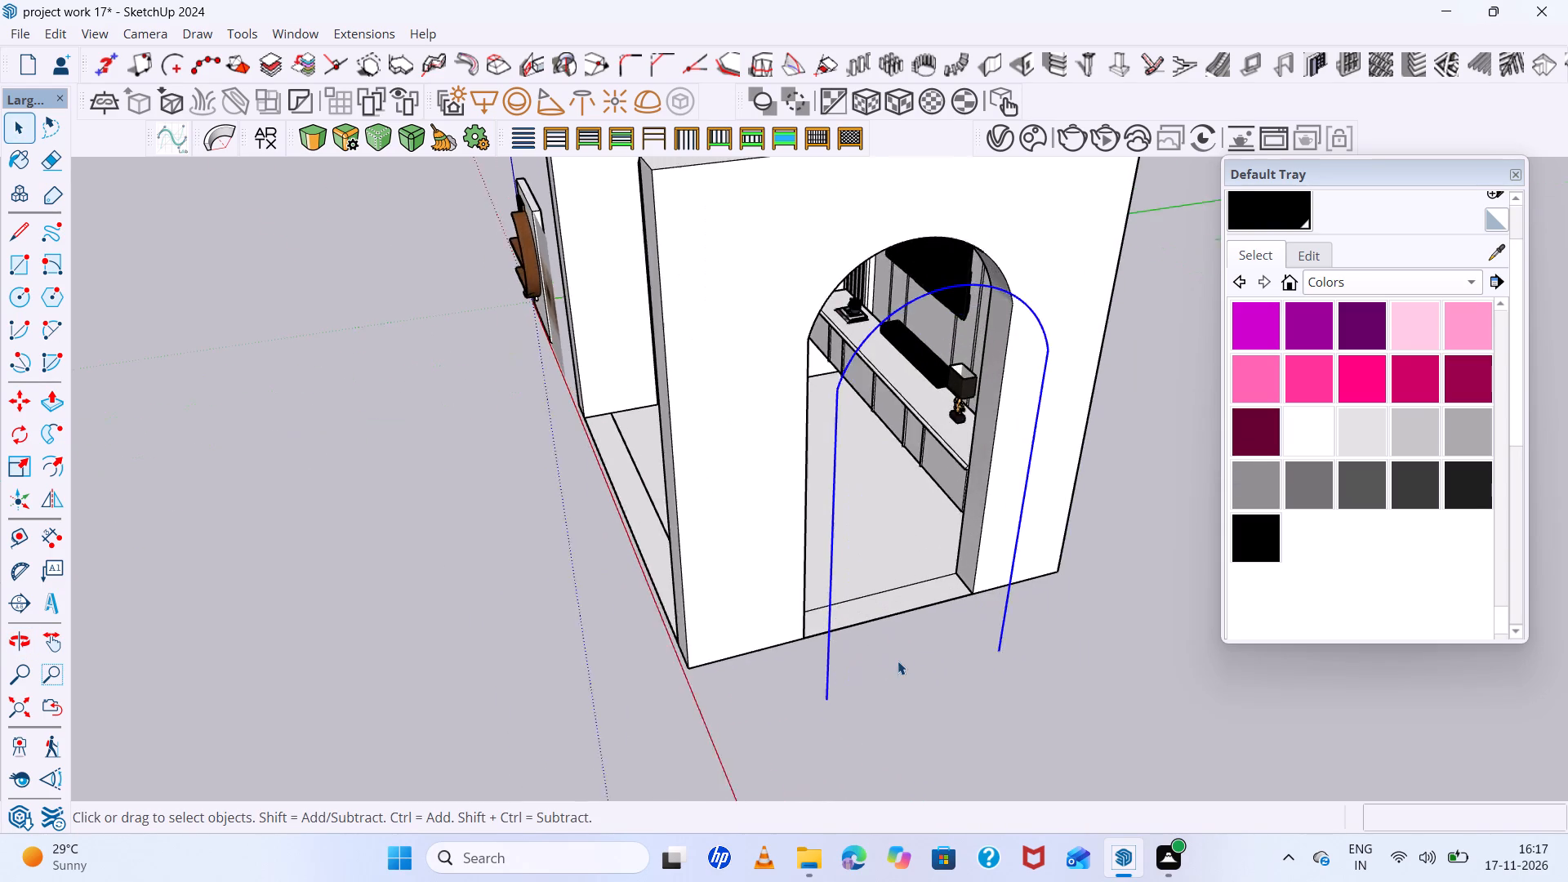
scroll(898, 661, up, 1)
scroll(845, 693, down, 3)
middle_drag(845, 693, 847, 659)
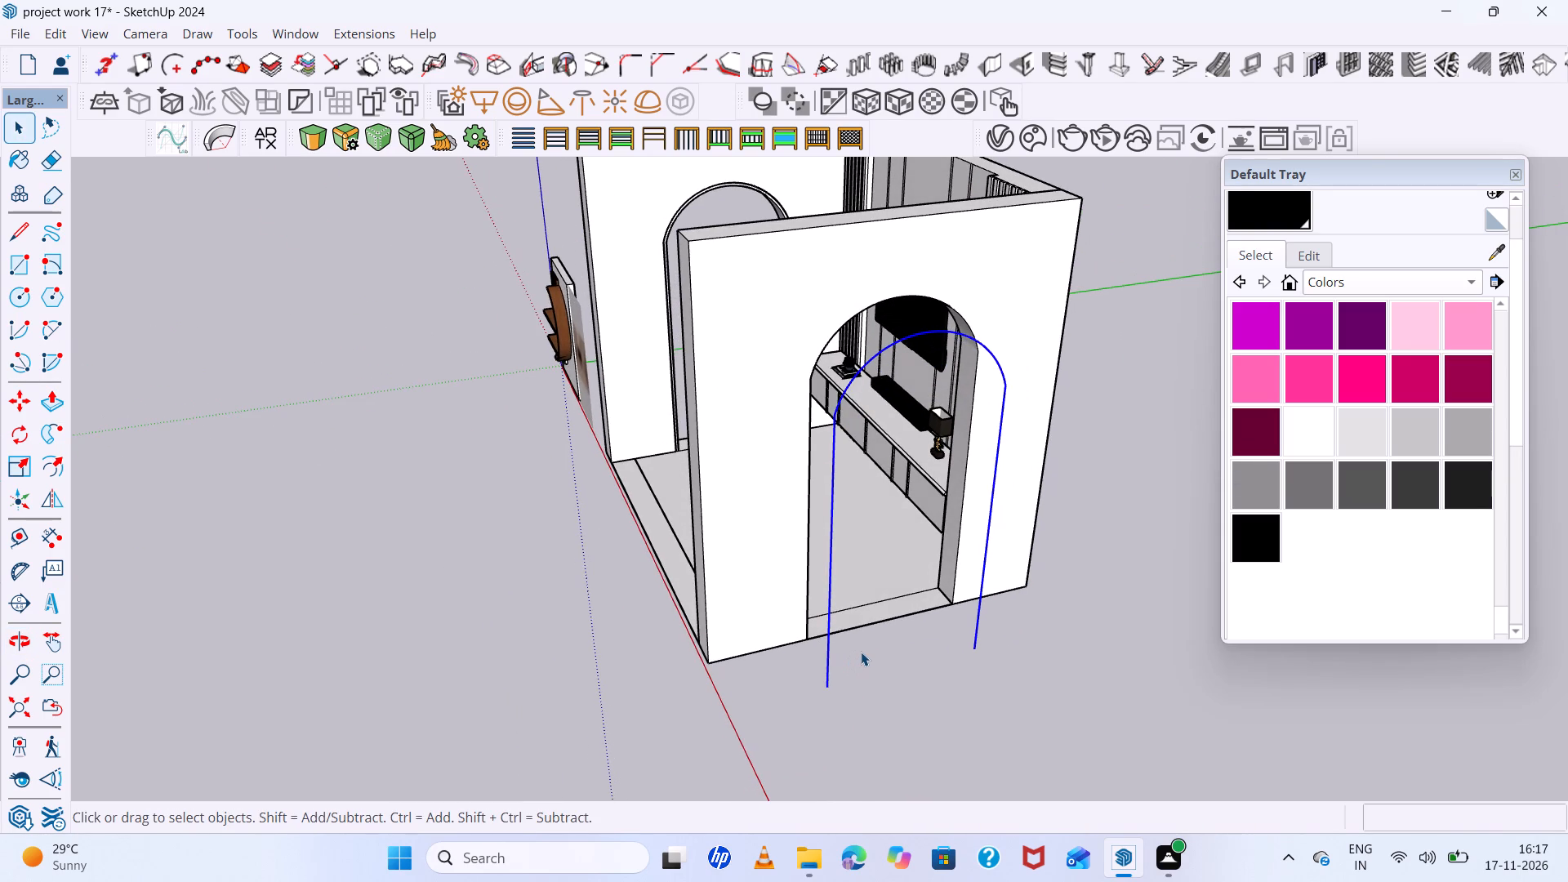
key(m)
scroll(835, 696, up, 5)
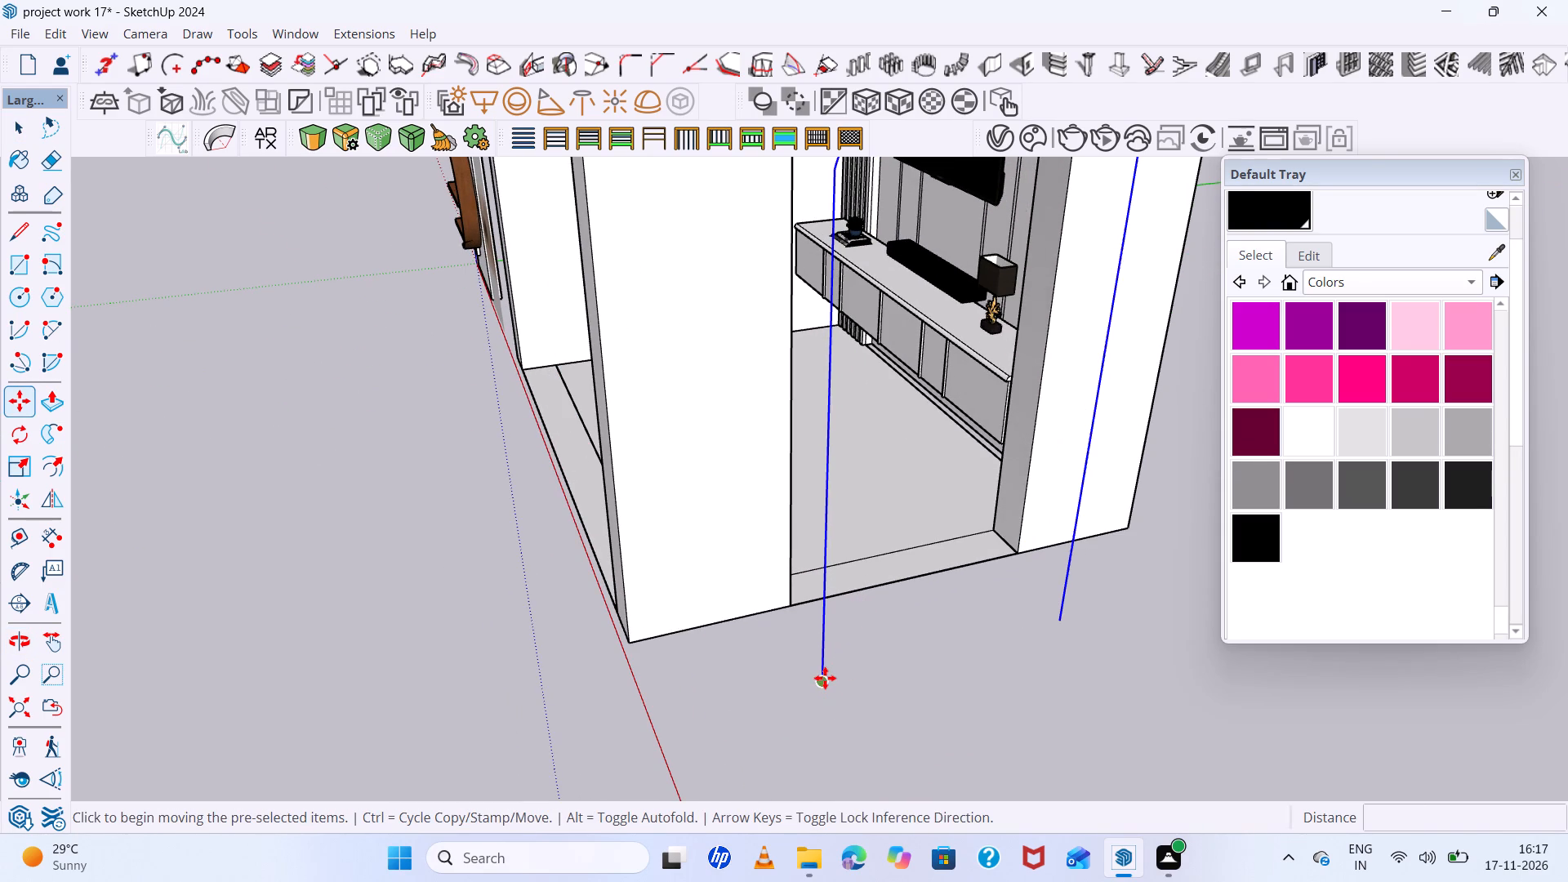
click(825, 682)
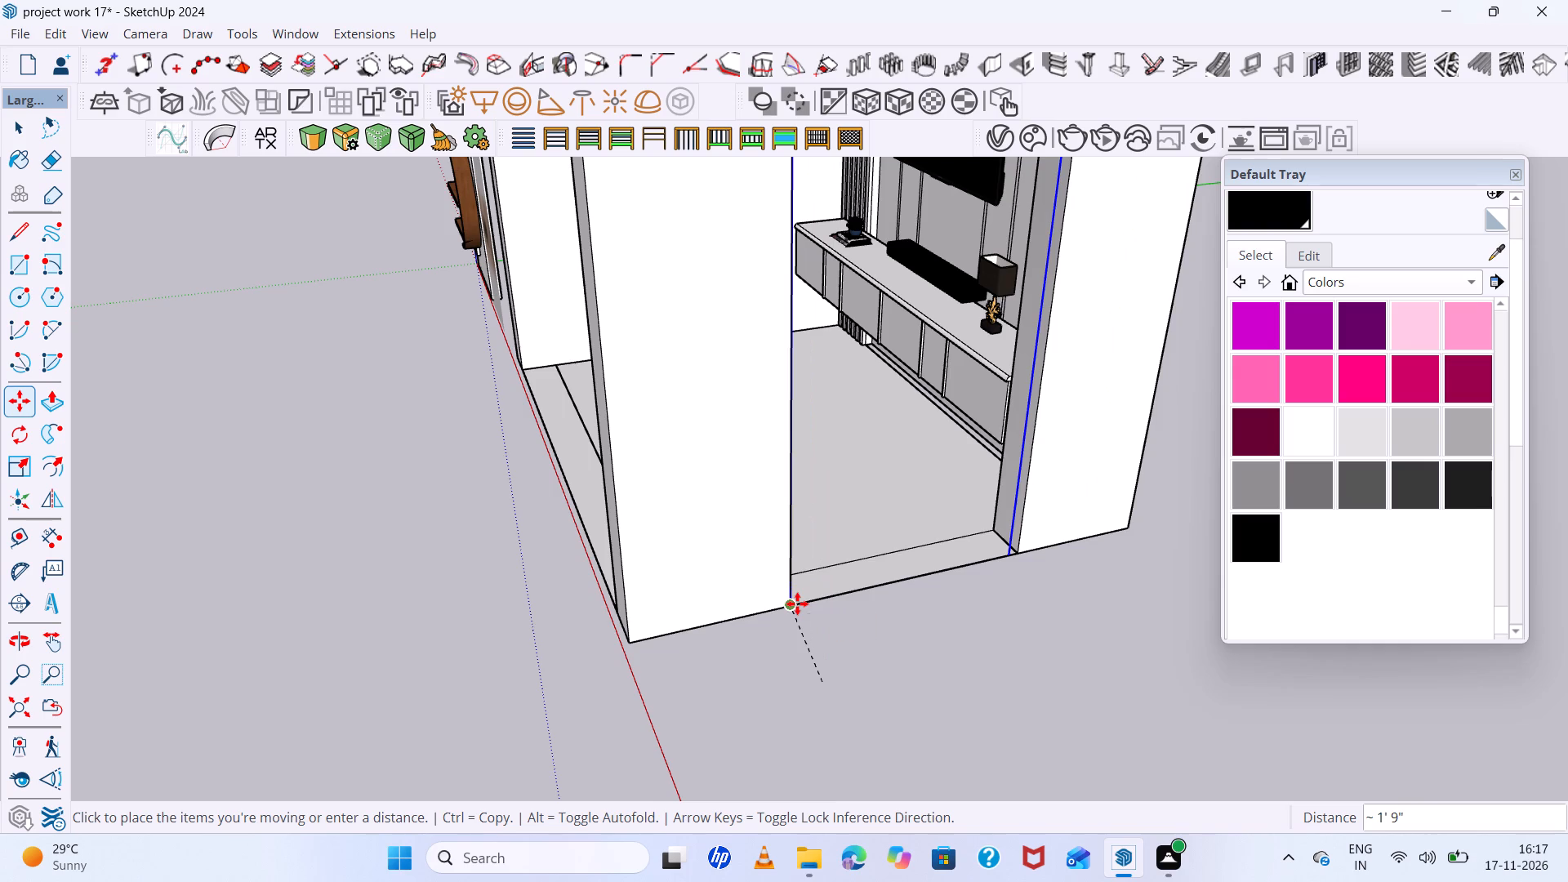
scroll(808, 607, up, 11)
middle_drag(808, 606, 602, 654)
scroll(600, 646, up, 5)
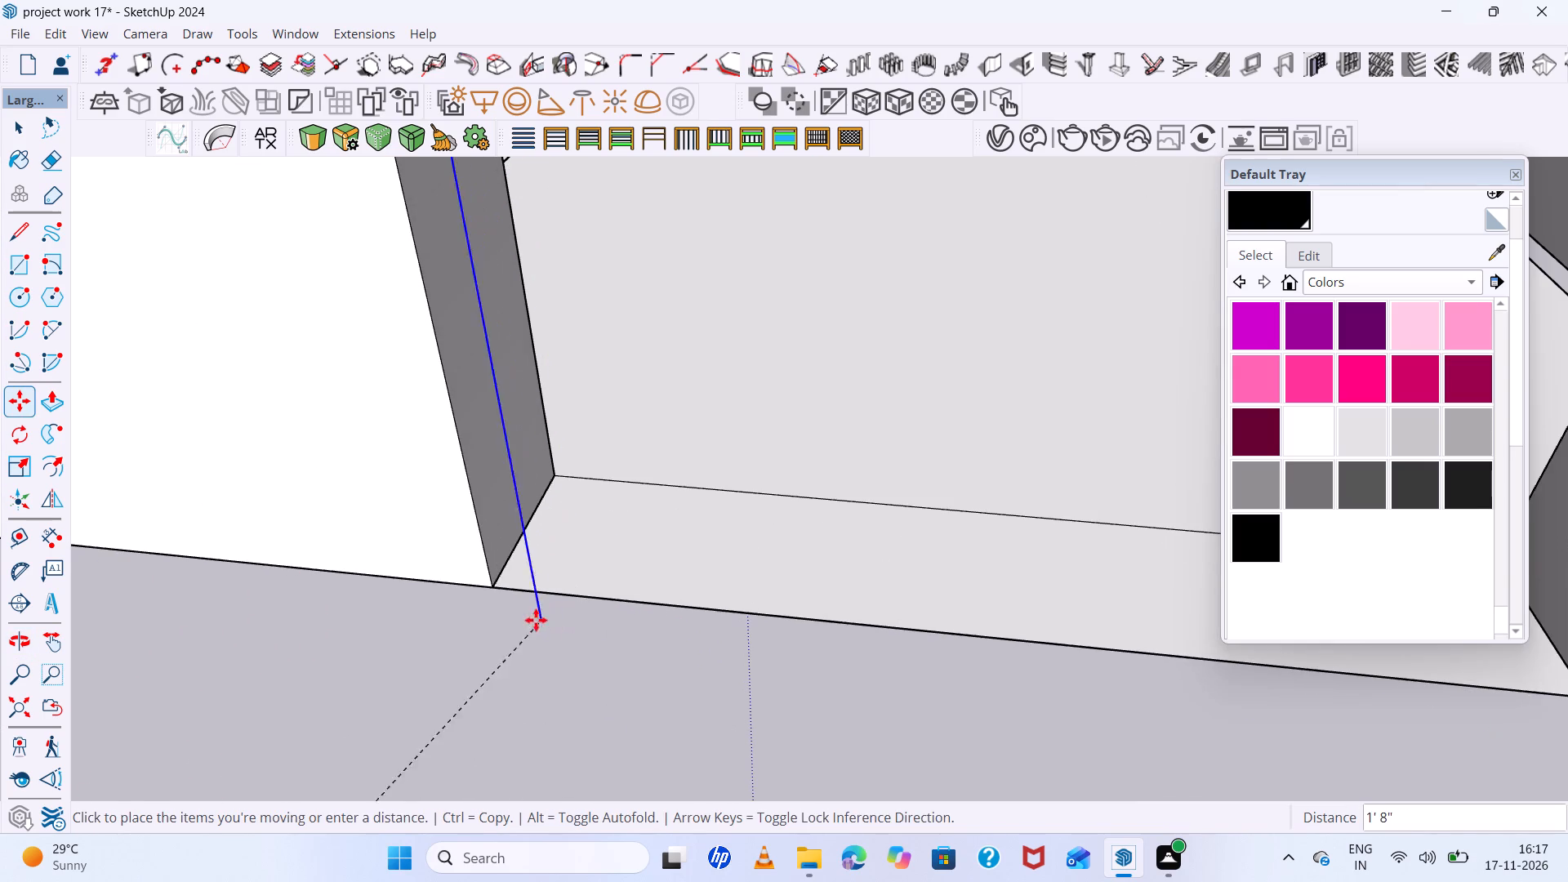
click(497, 587)
scroll(511, 612, down, 11)
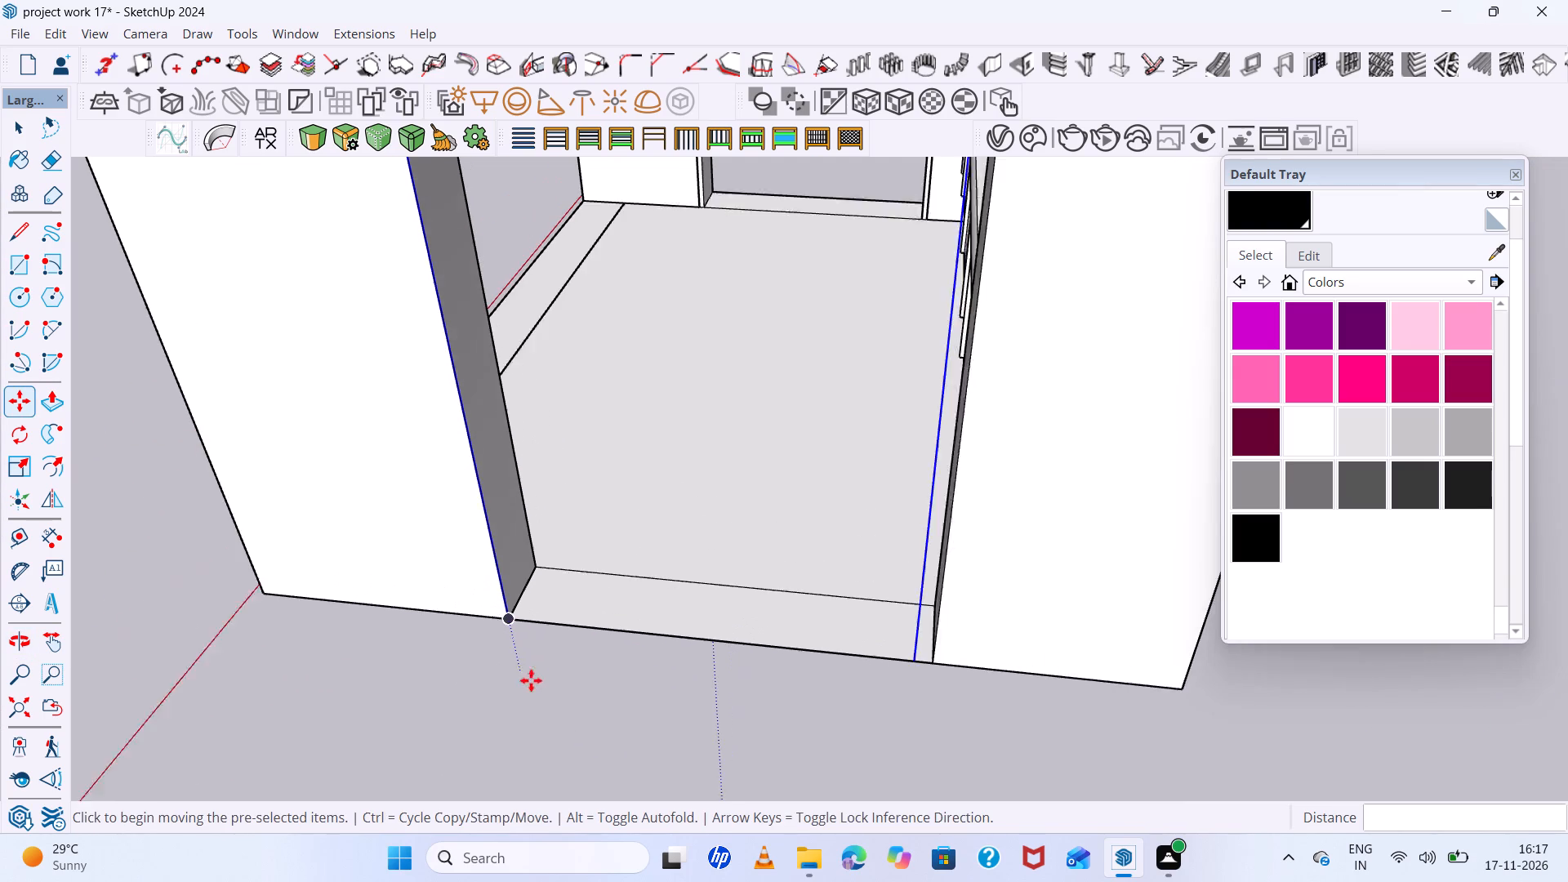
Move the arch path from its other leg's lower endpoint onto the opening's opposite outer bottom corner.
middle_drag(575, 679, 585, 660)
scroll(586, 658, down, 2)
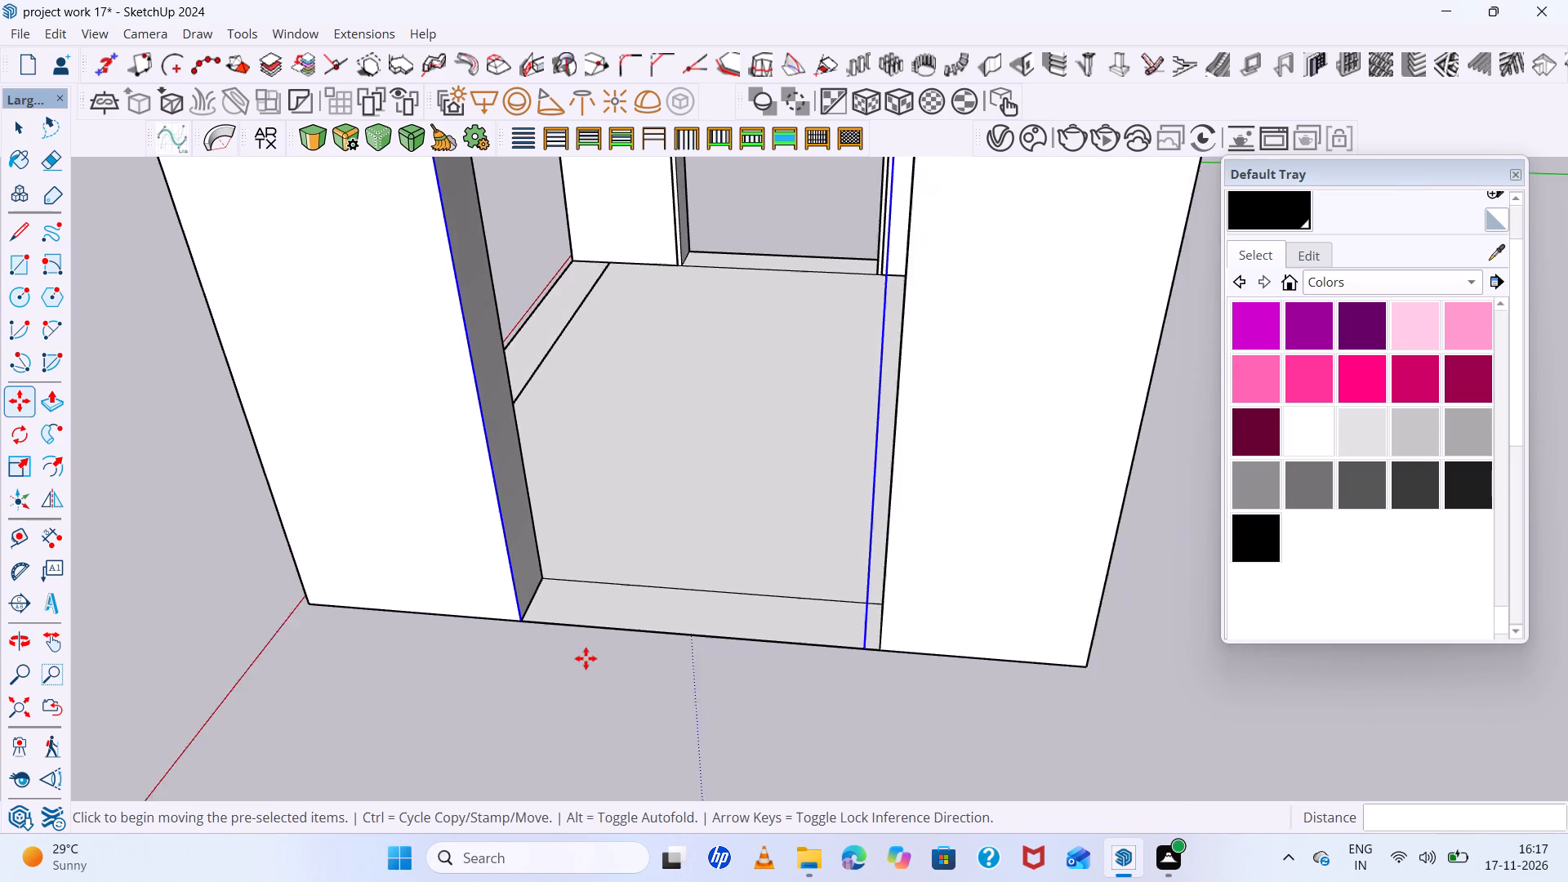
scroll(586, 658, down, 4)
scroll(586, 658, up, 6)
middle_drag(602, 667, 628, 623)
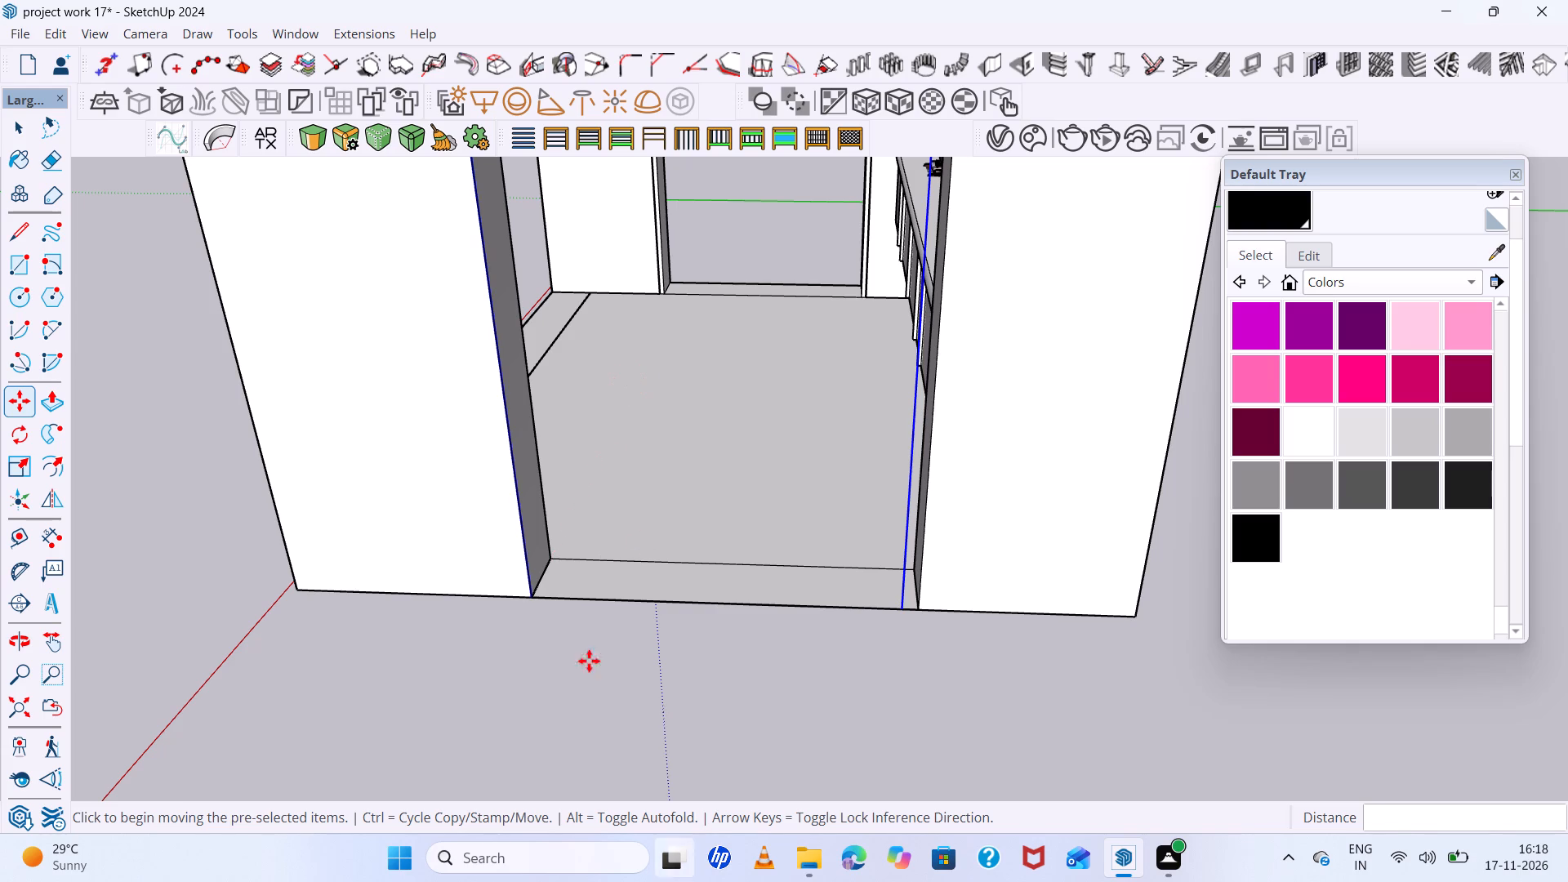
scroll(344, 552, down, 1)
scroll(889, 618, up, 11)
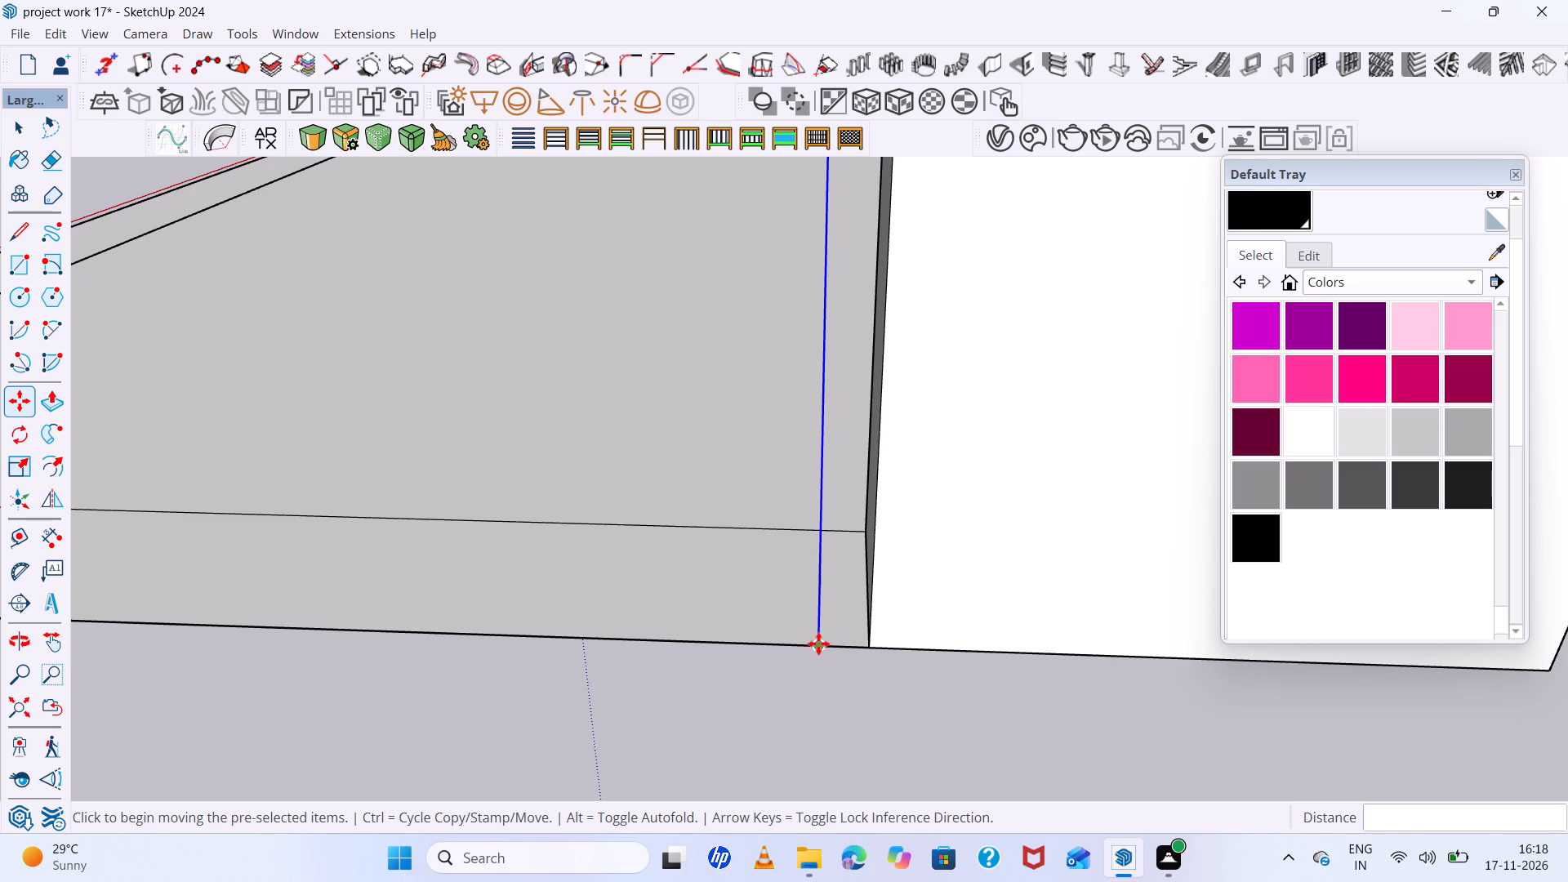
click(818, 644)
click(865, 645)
Examine how both legs of the arch path line up with the bottom corners of the opening.
scroll(854, 645, down, 6)
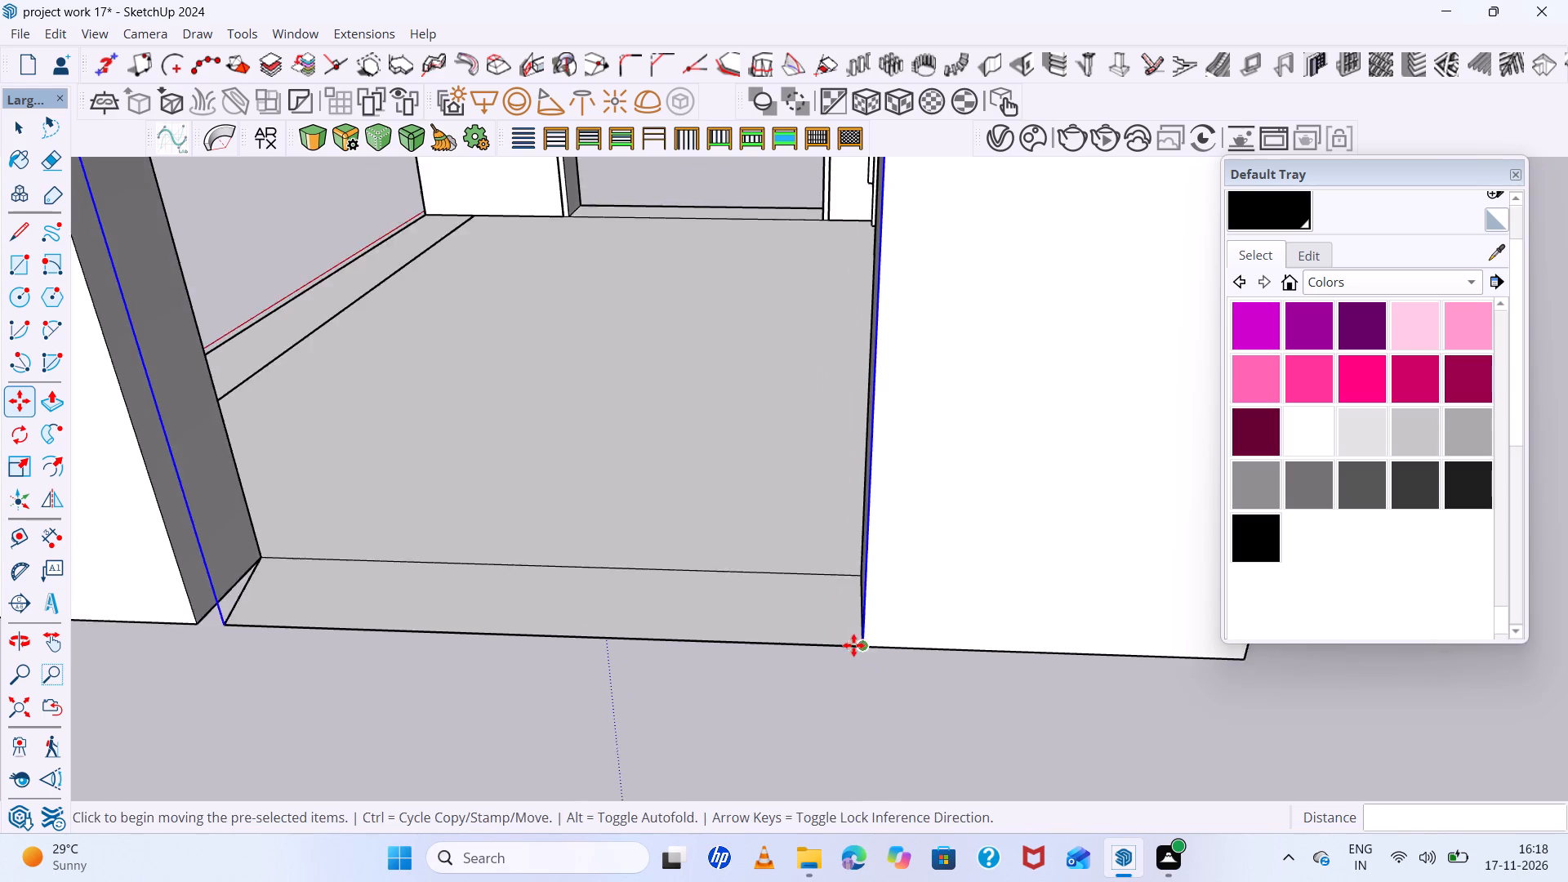
middle_drag(853, 645, 1058, 702)
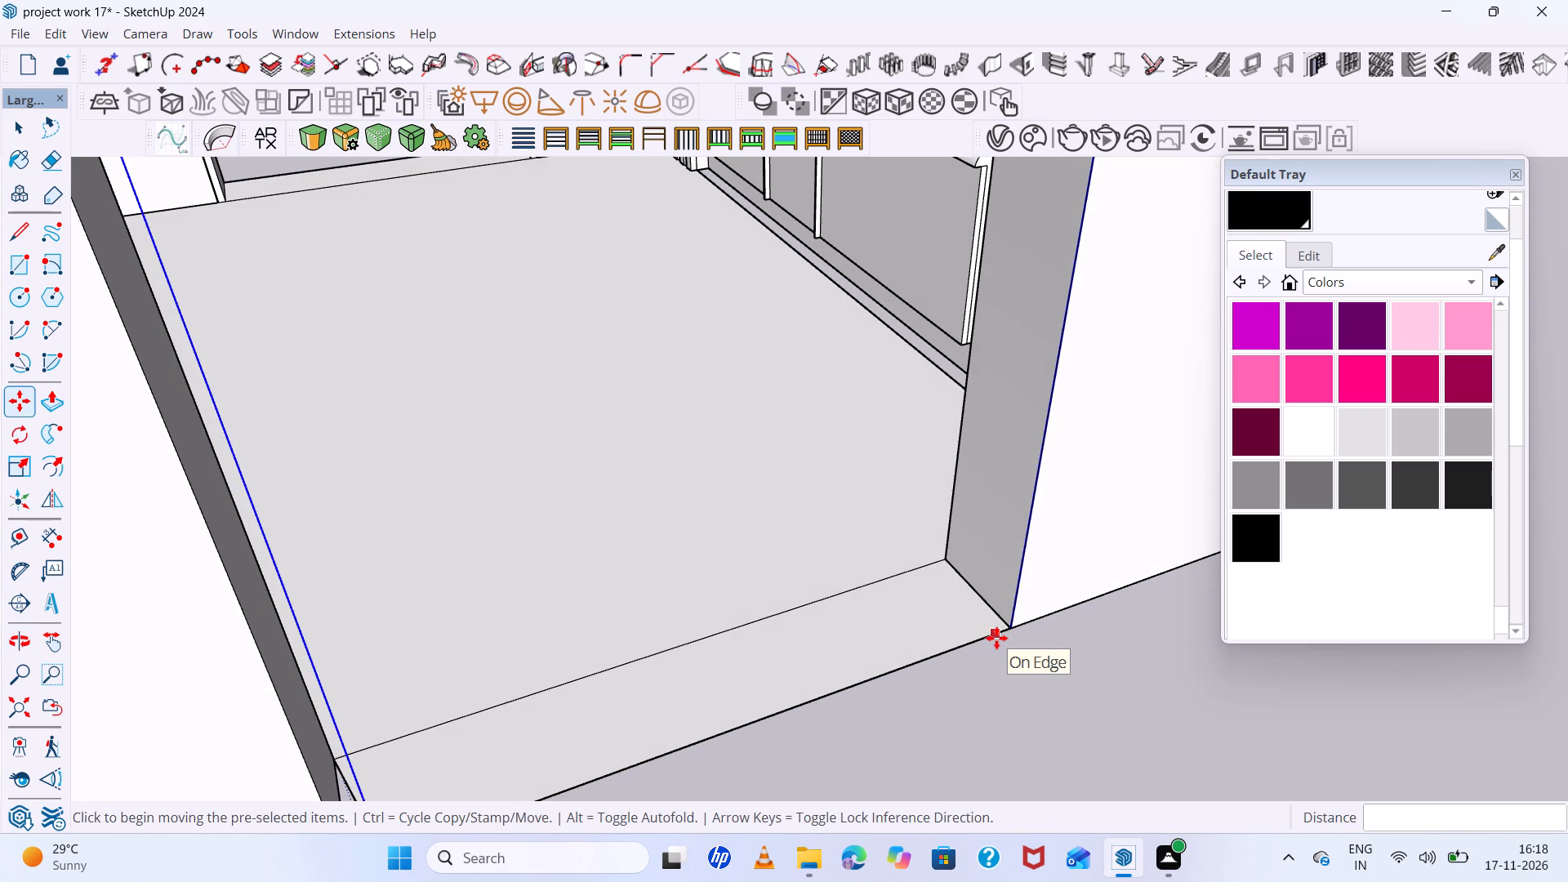
scroll(996, 638, up, 5)
scroll(996, 638, down, 4)
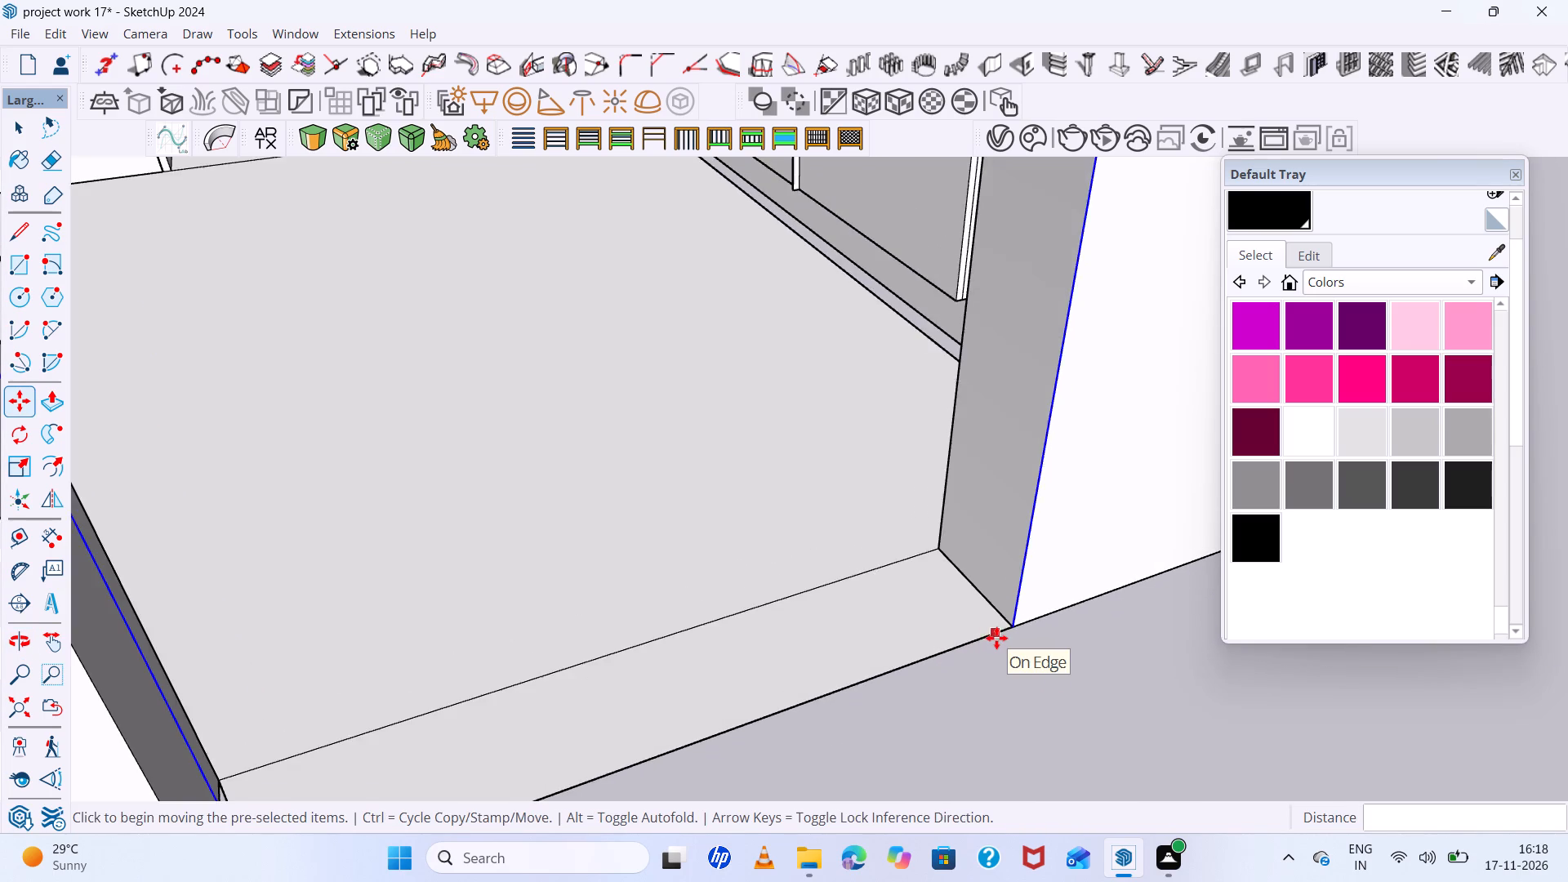
scroll(964, 618, down, 7)
scroll(862, 666, up, 5)
scroll(808, 680, down, 4)
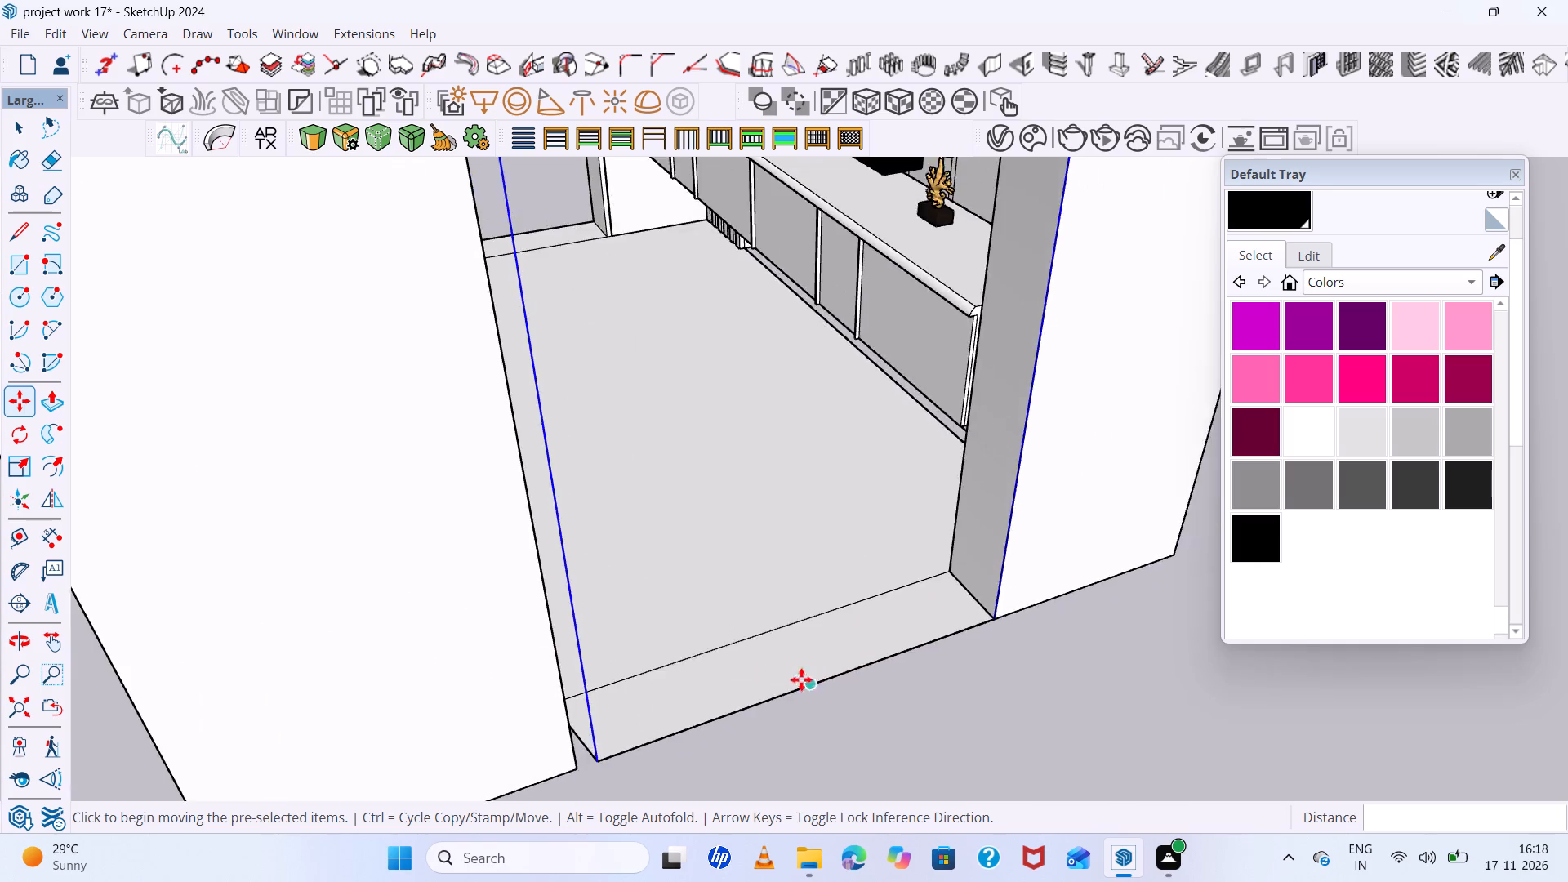
middle_drag(762, 669, 386, 683)
scroll(378, 569, up, 11)
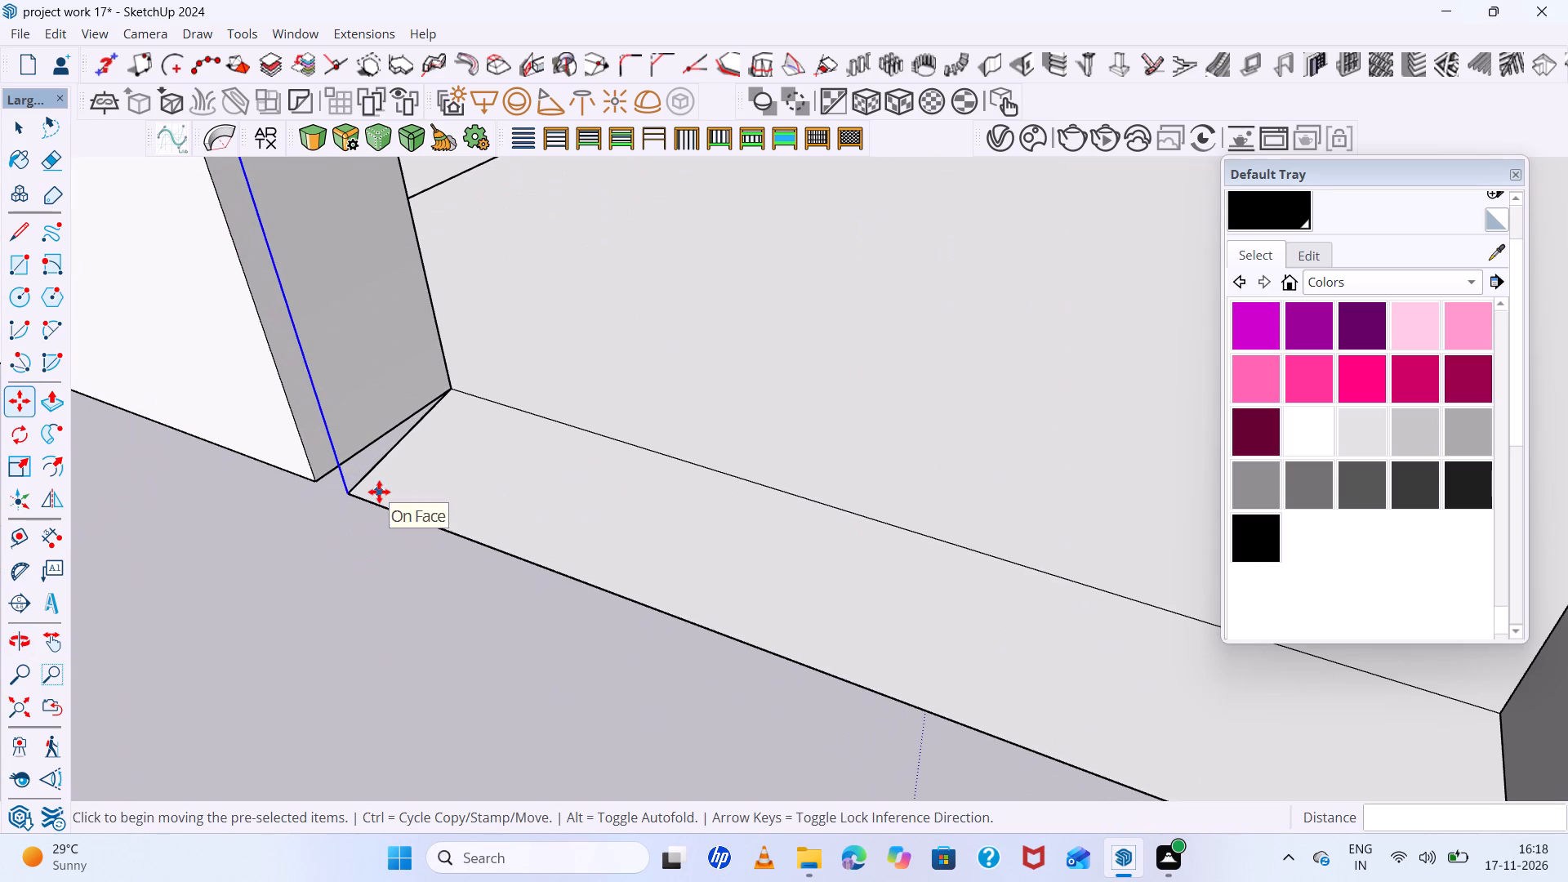
scroll(341, 485, up, 10)
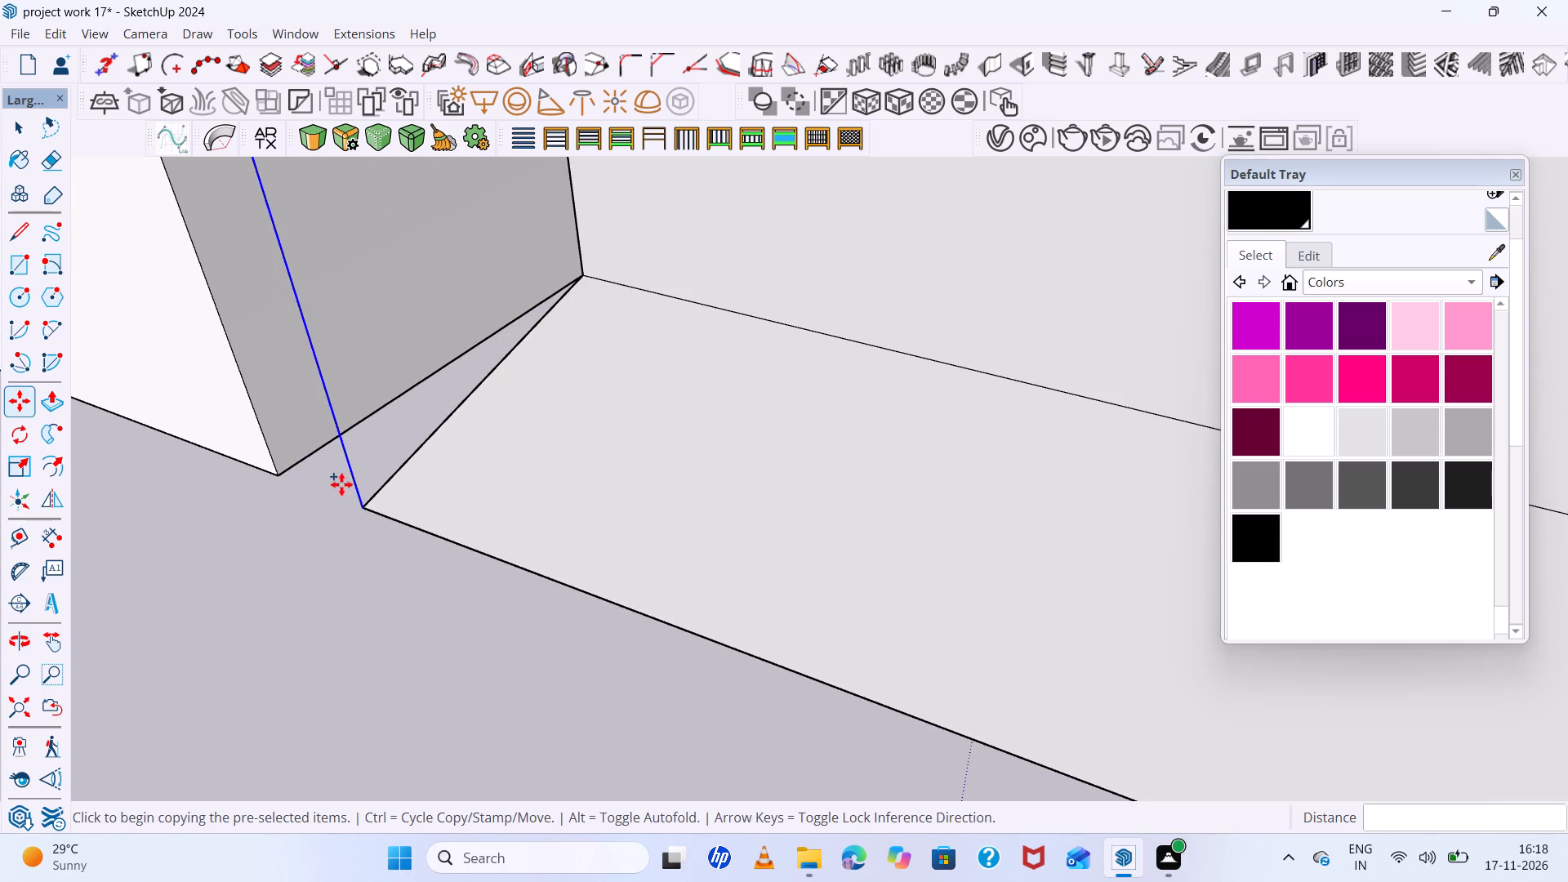
middle_drag(351, 492, 591, 517)
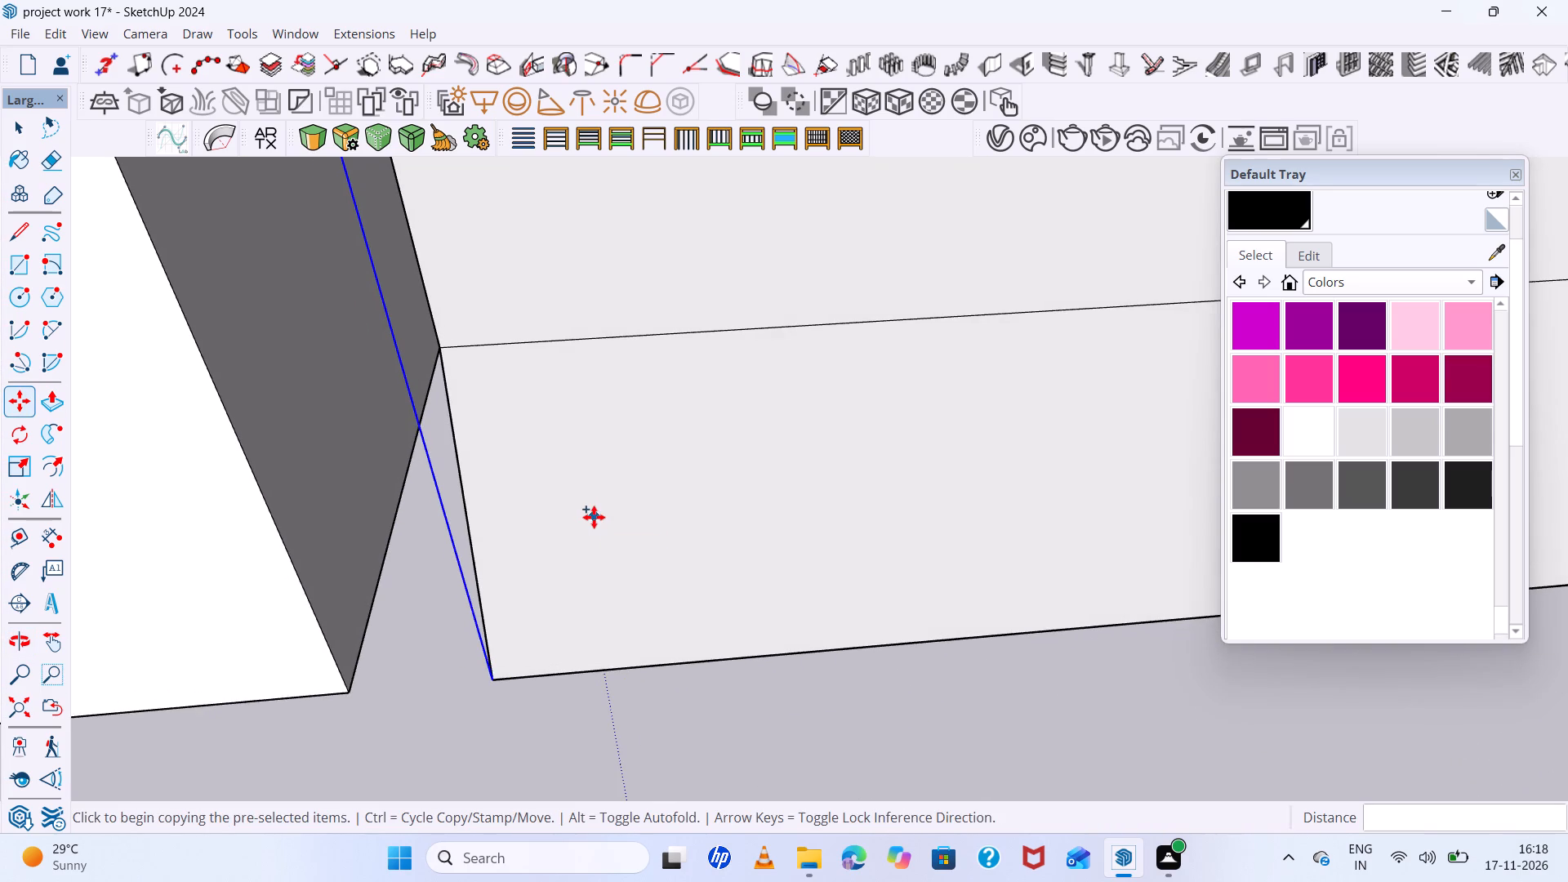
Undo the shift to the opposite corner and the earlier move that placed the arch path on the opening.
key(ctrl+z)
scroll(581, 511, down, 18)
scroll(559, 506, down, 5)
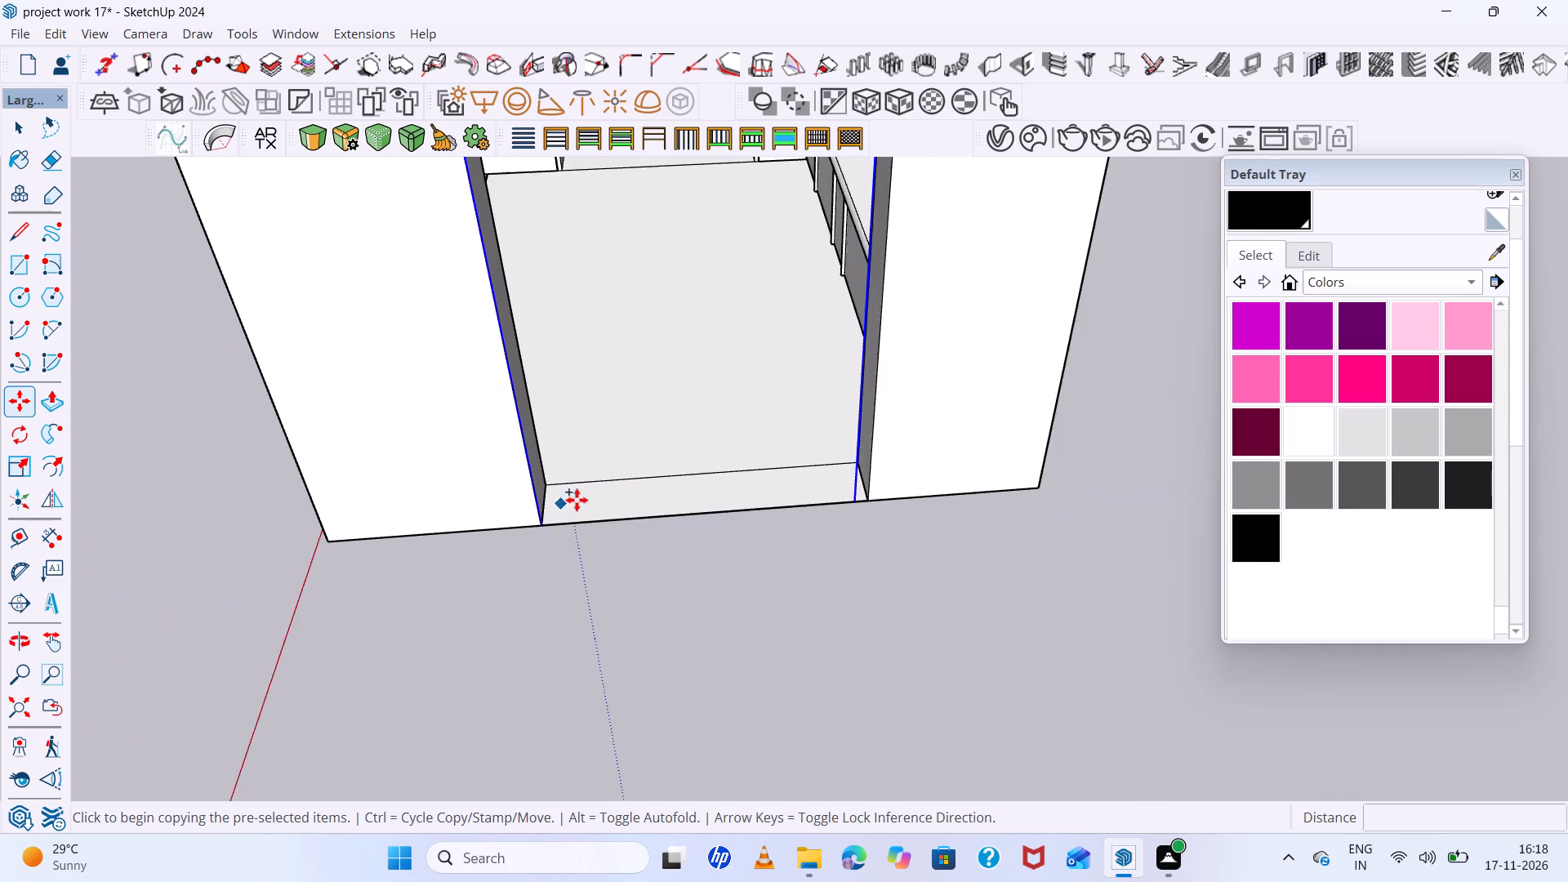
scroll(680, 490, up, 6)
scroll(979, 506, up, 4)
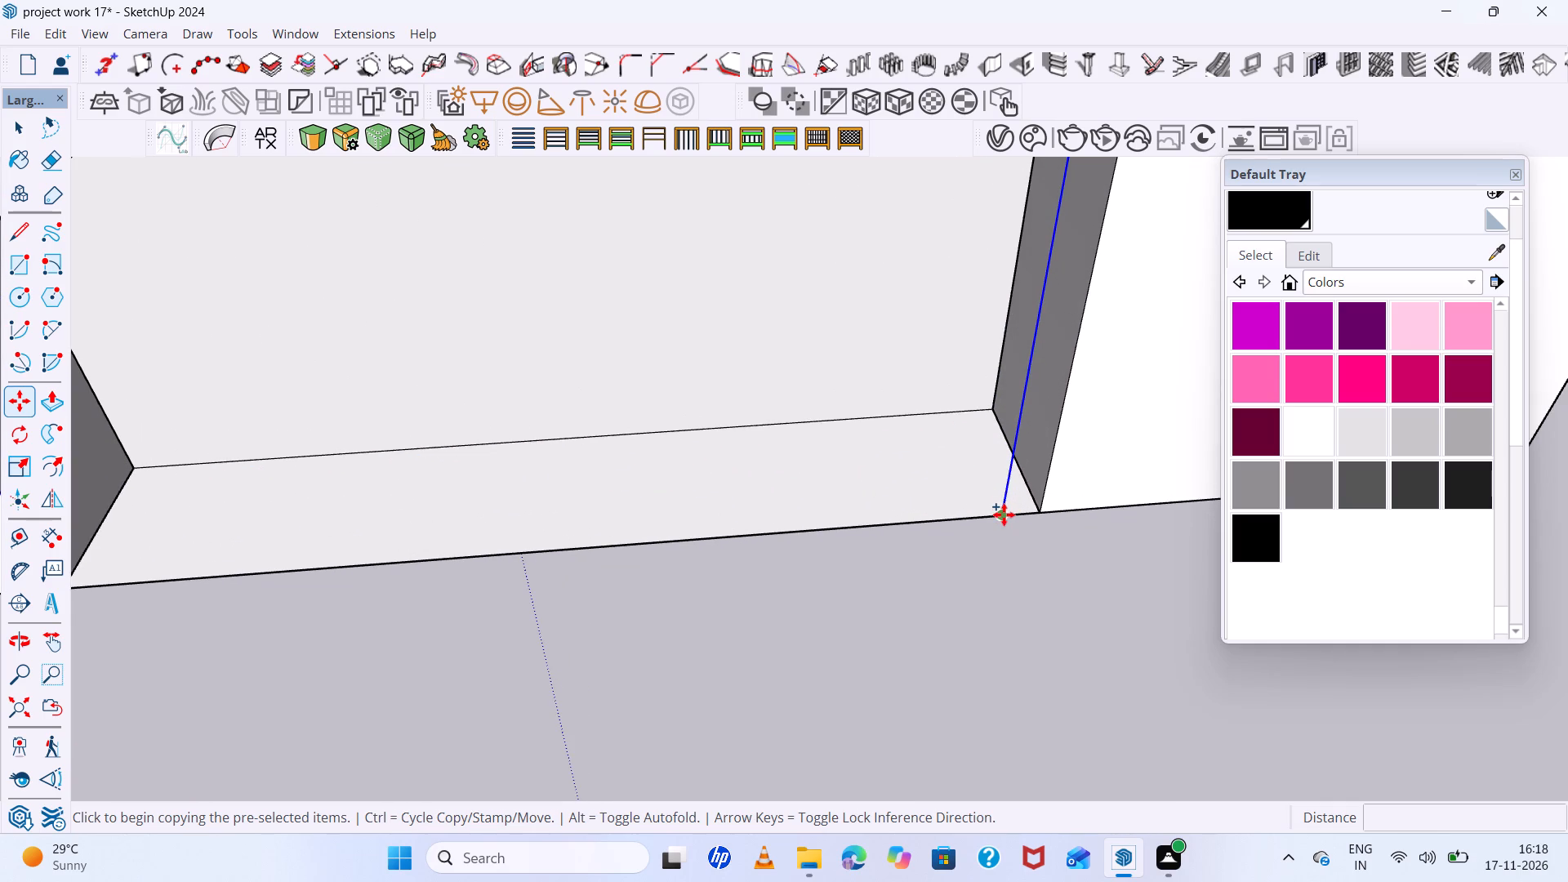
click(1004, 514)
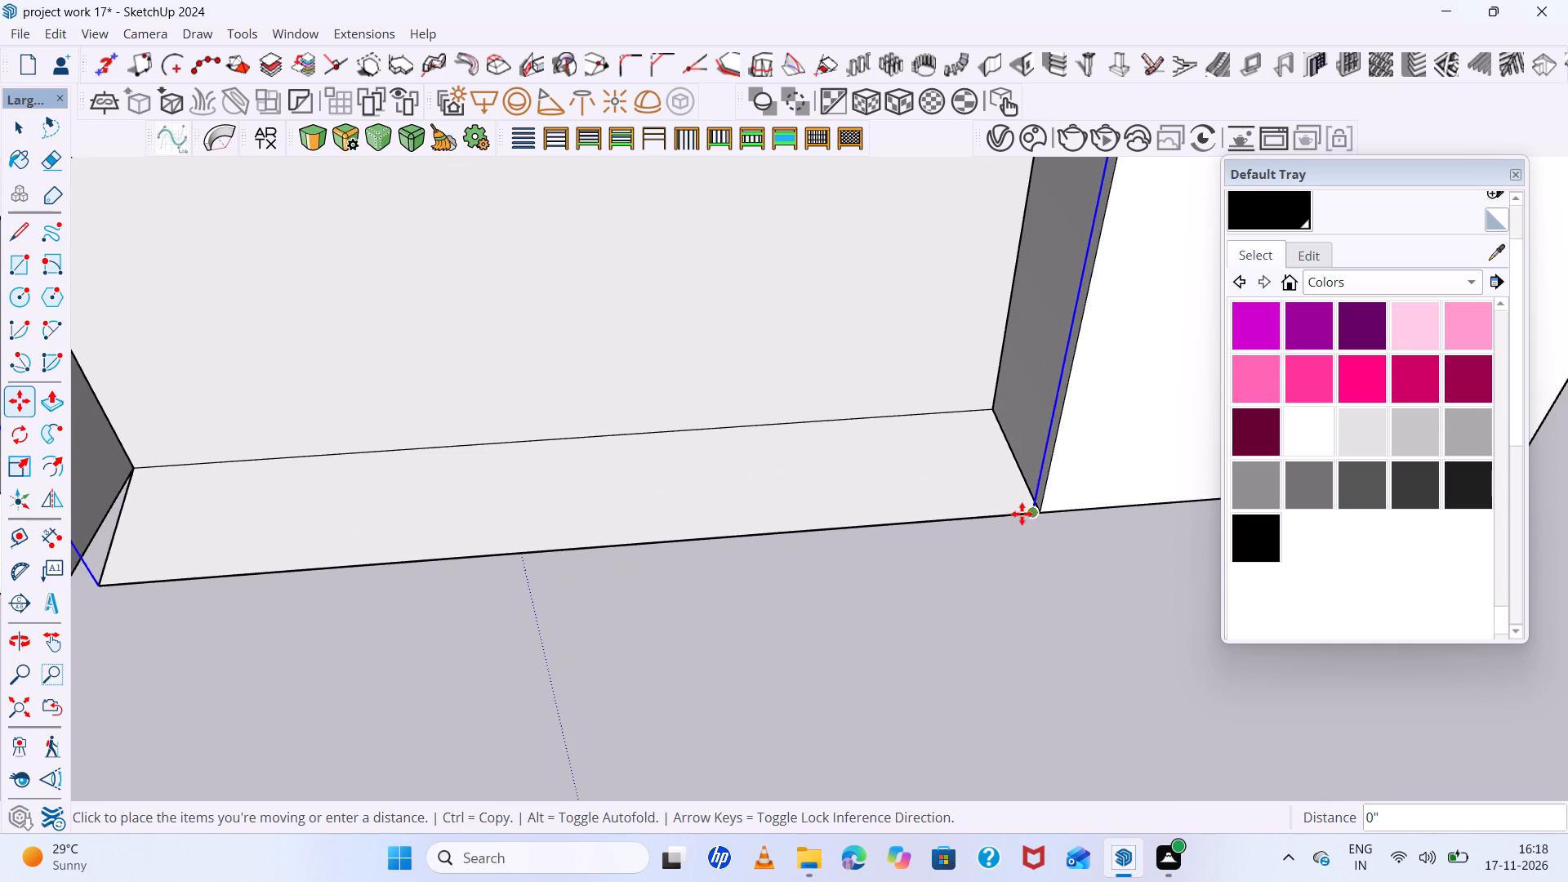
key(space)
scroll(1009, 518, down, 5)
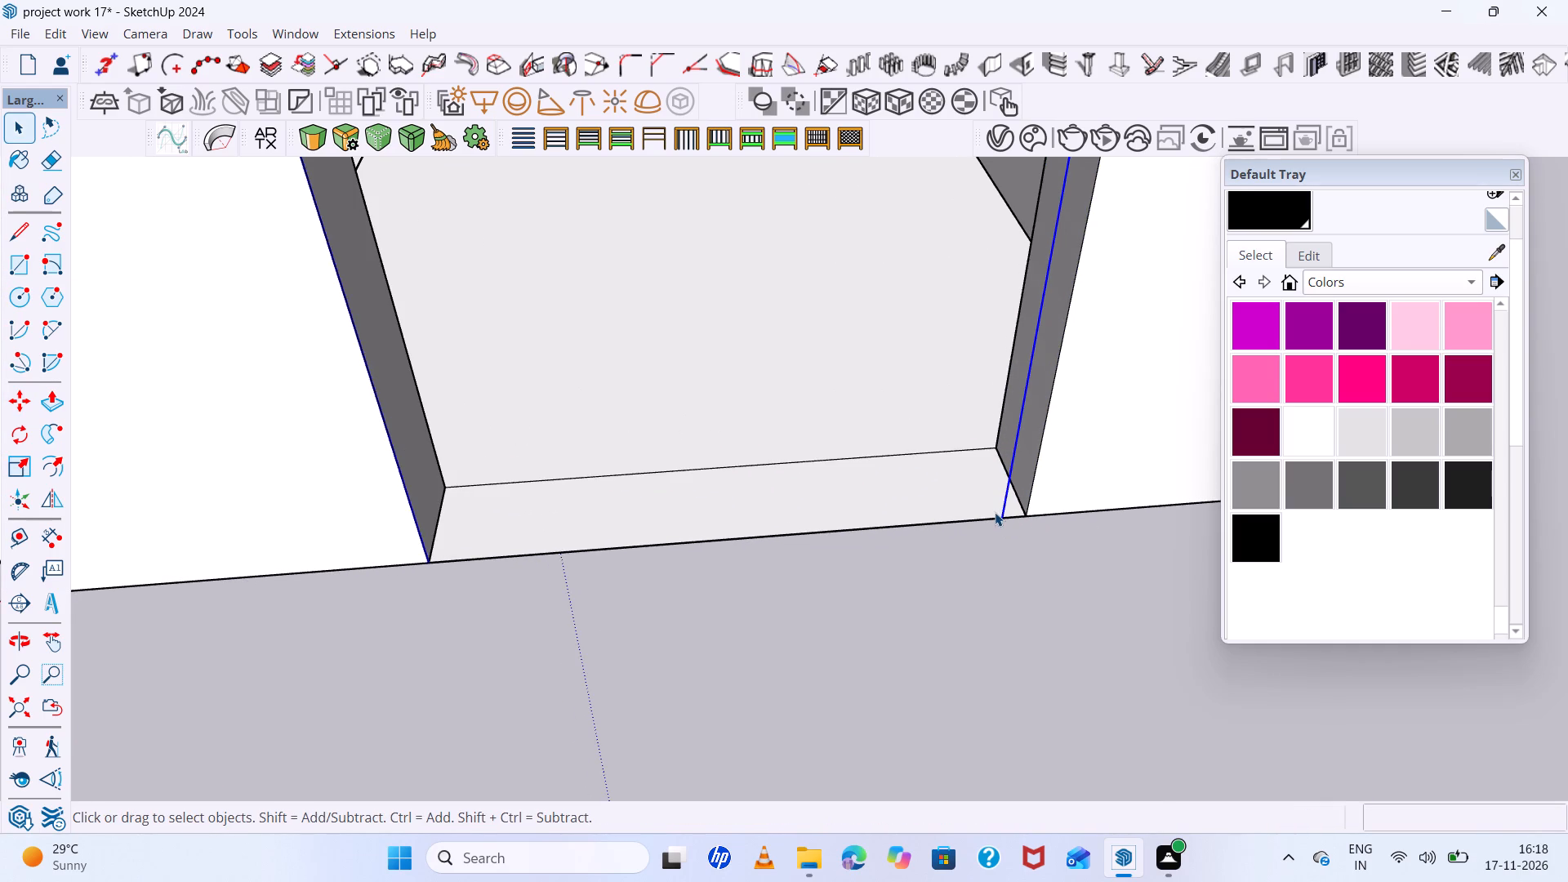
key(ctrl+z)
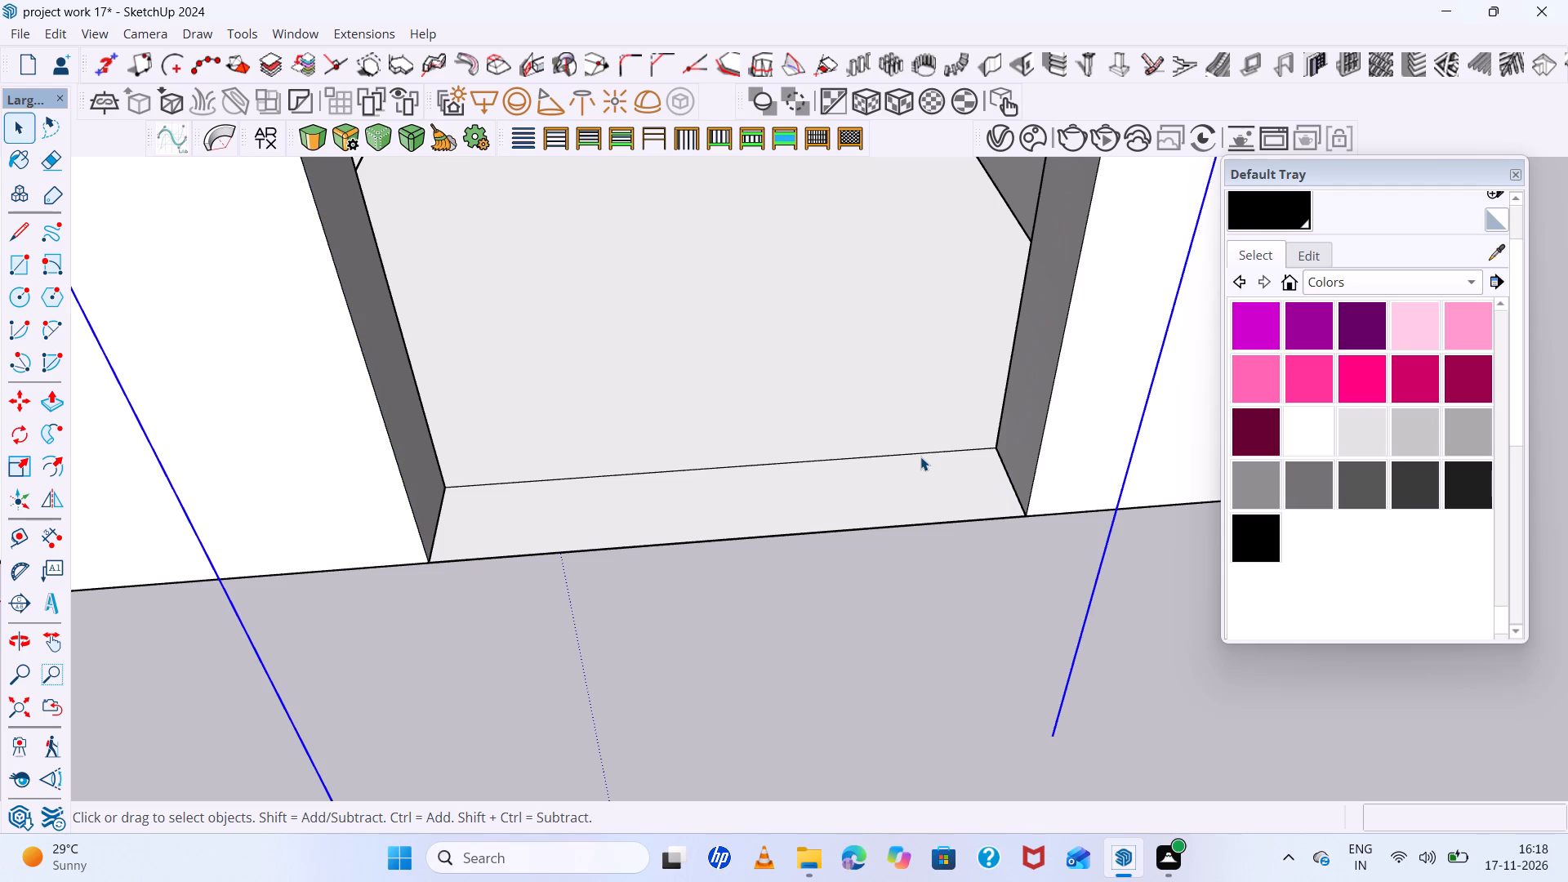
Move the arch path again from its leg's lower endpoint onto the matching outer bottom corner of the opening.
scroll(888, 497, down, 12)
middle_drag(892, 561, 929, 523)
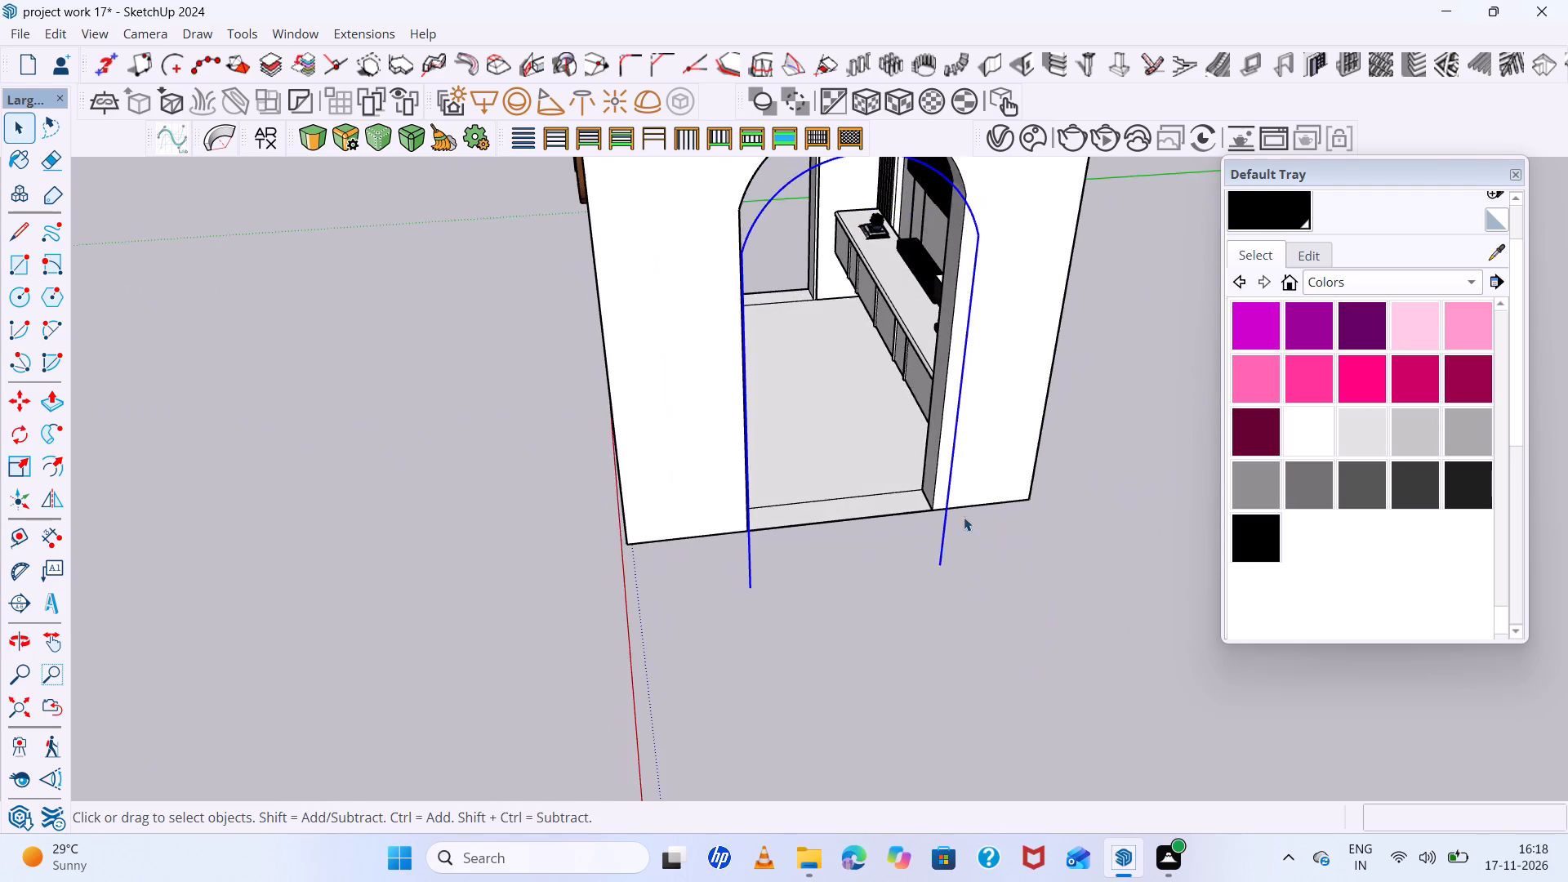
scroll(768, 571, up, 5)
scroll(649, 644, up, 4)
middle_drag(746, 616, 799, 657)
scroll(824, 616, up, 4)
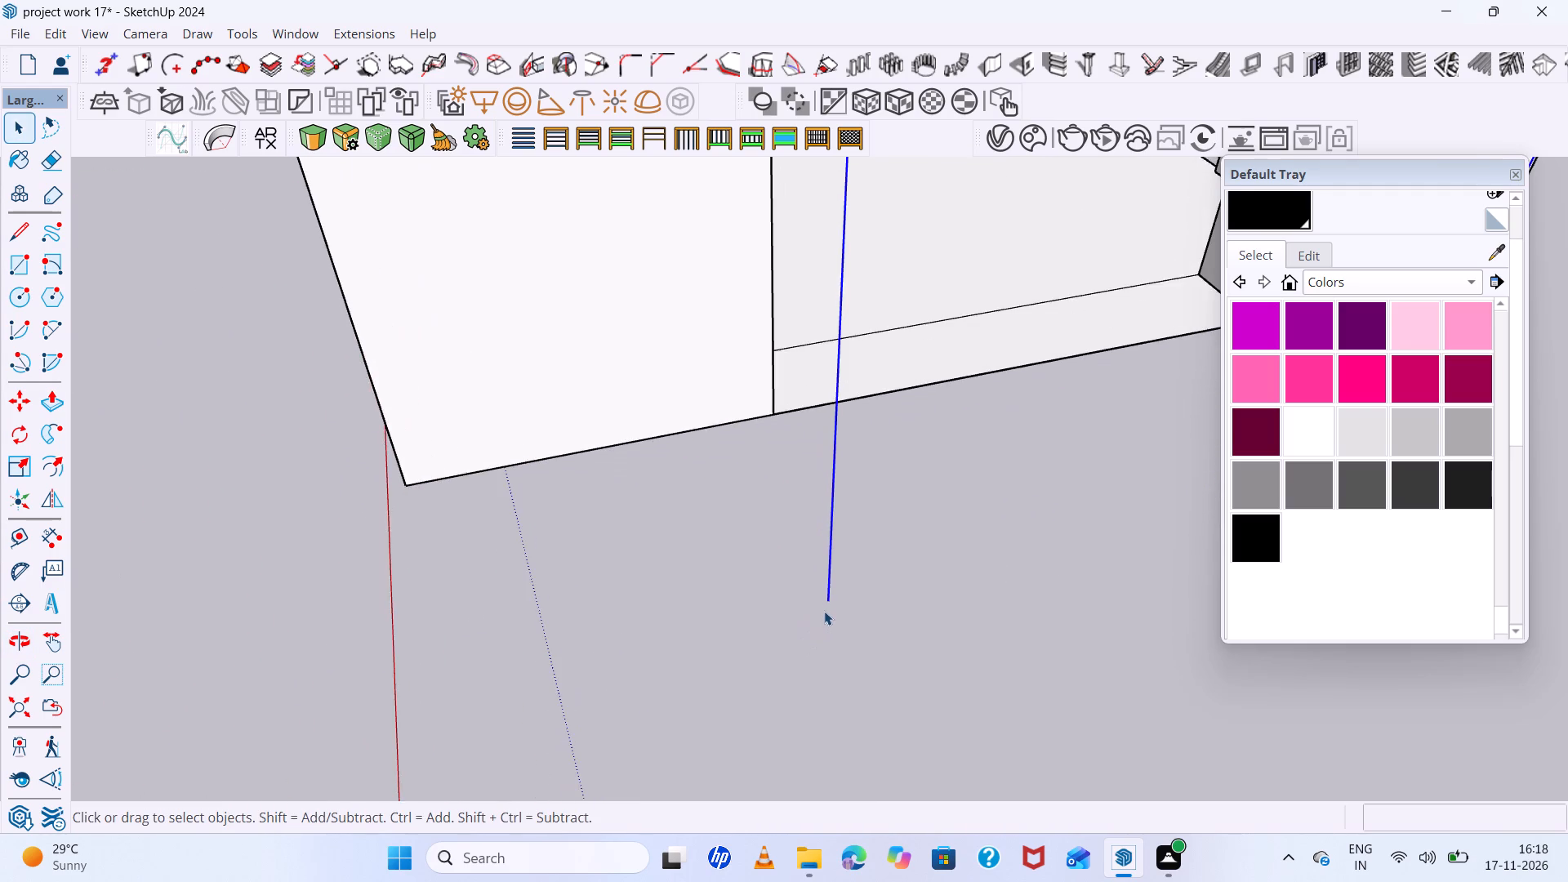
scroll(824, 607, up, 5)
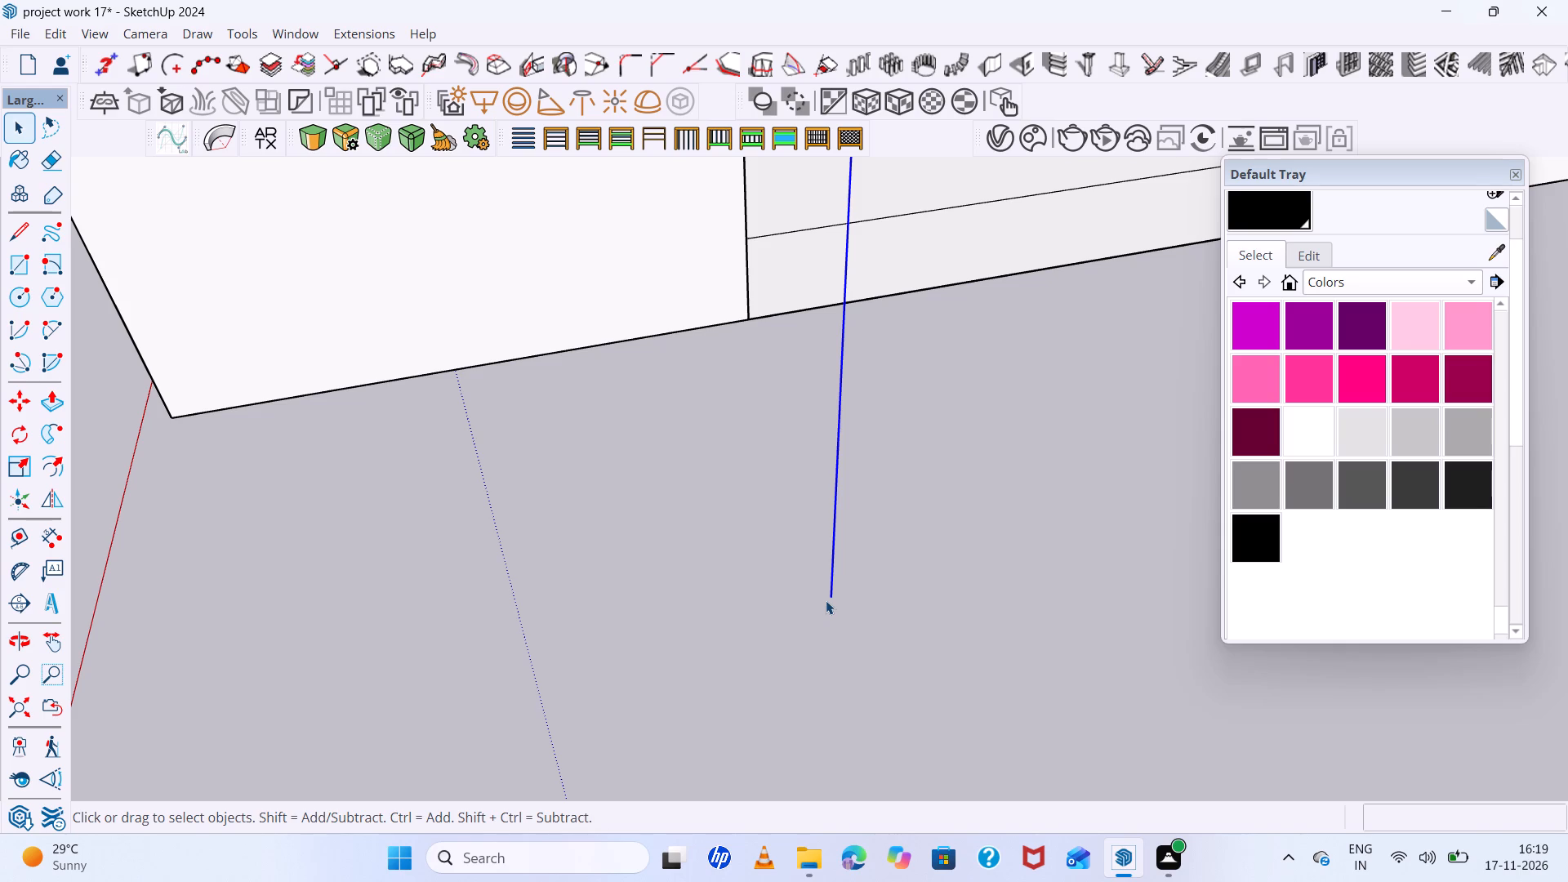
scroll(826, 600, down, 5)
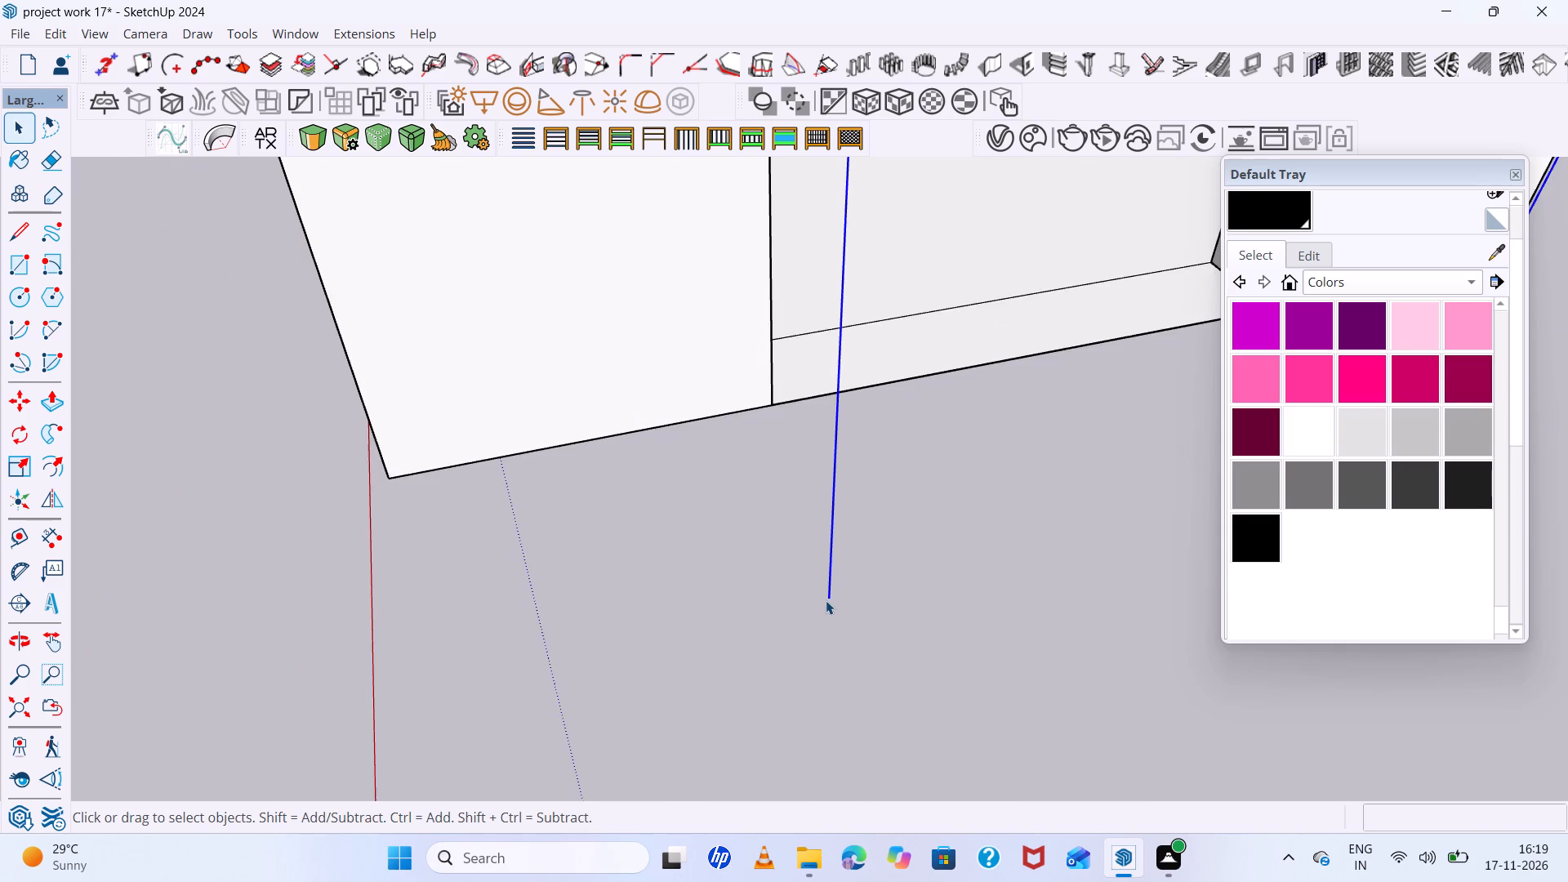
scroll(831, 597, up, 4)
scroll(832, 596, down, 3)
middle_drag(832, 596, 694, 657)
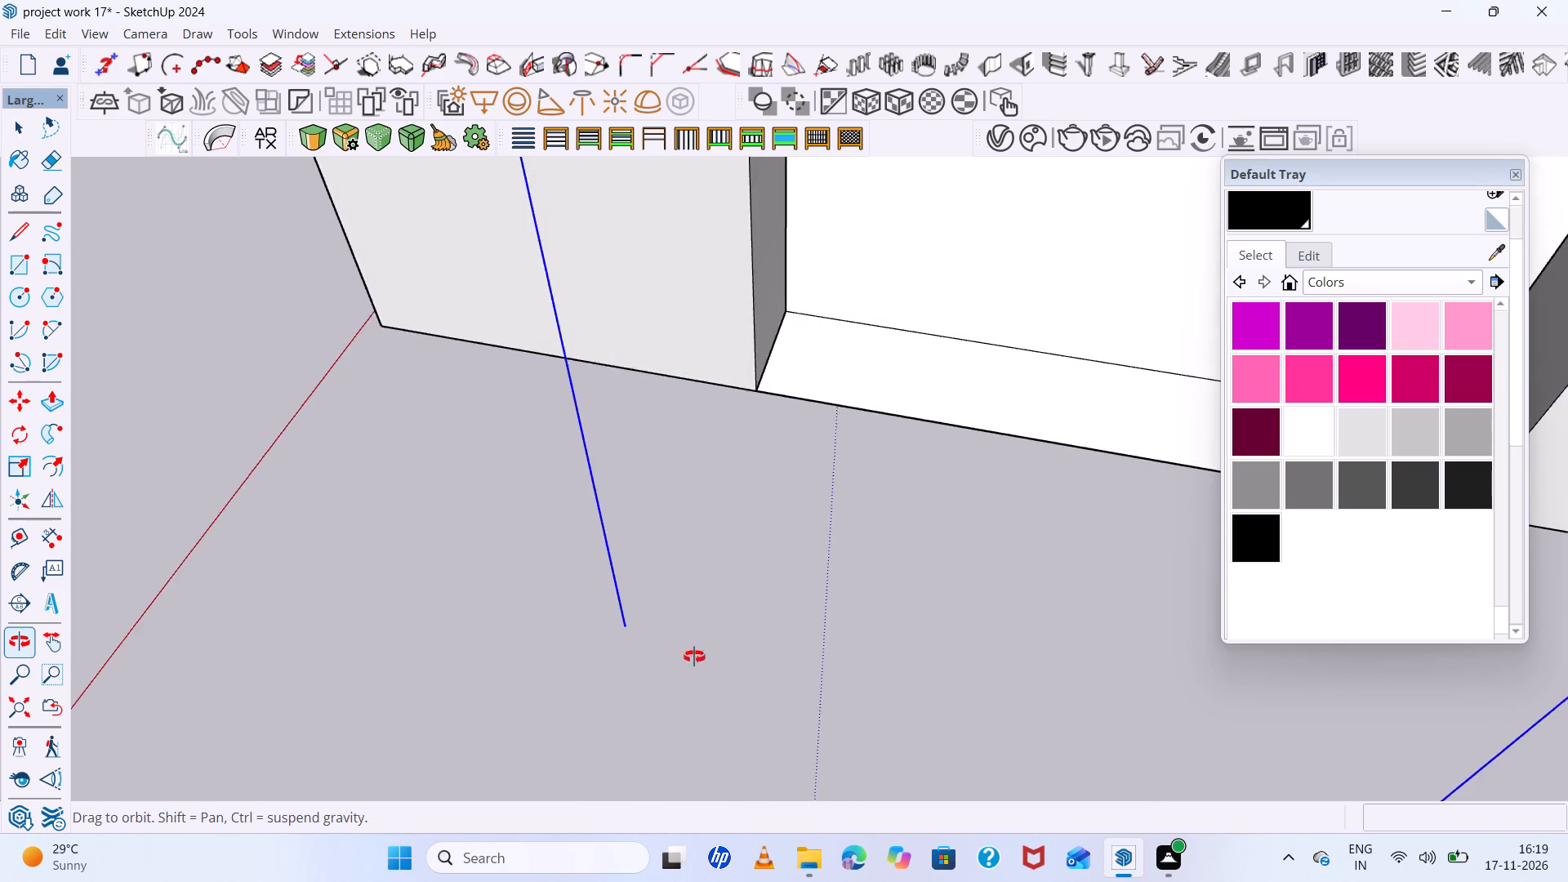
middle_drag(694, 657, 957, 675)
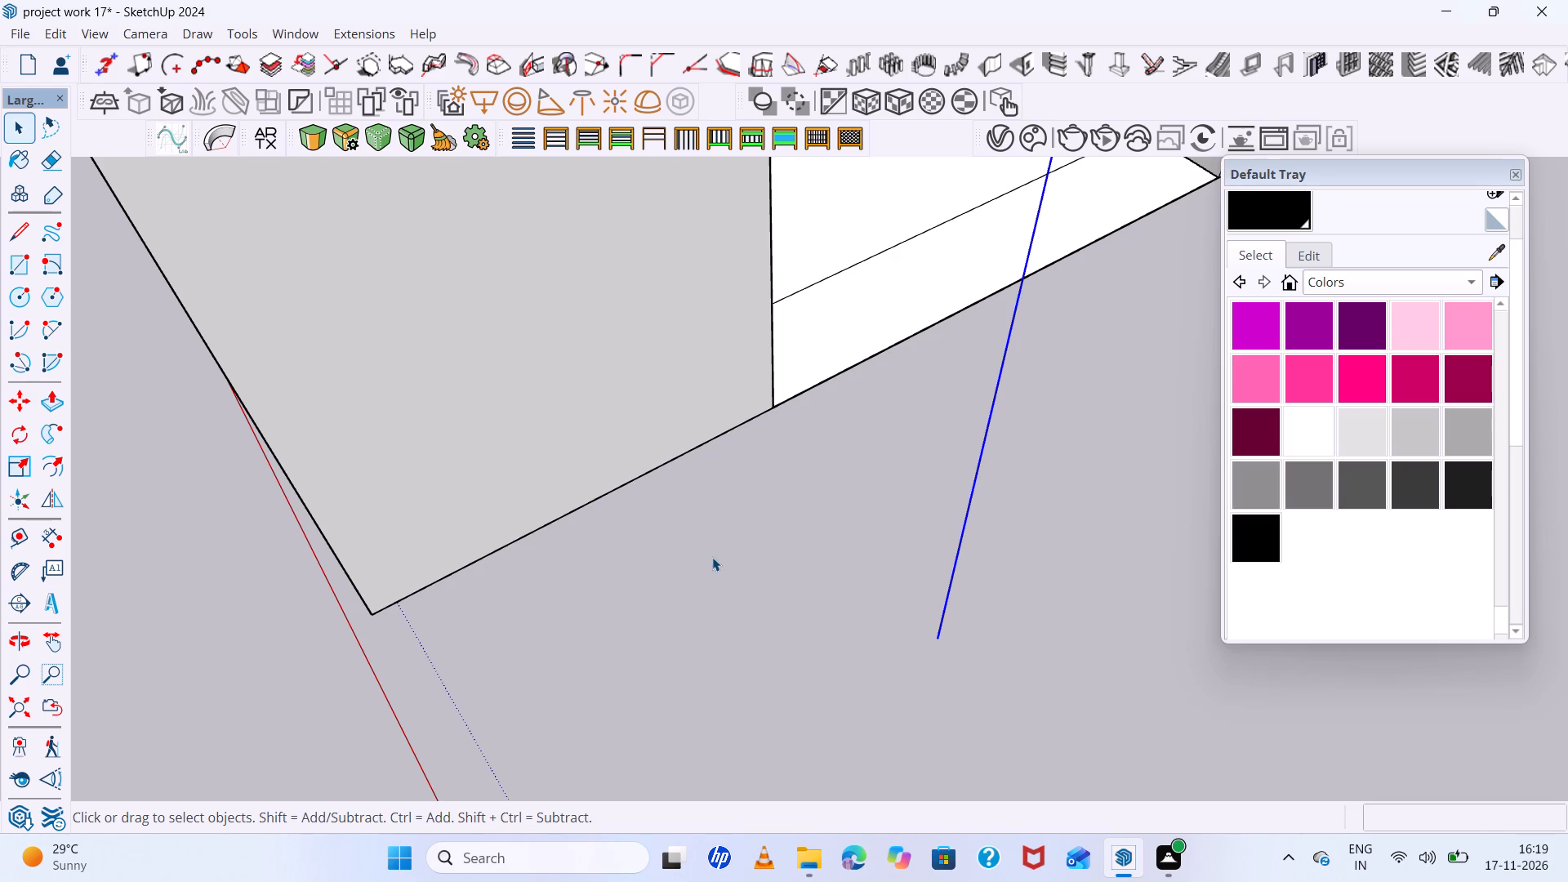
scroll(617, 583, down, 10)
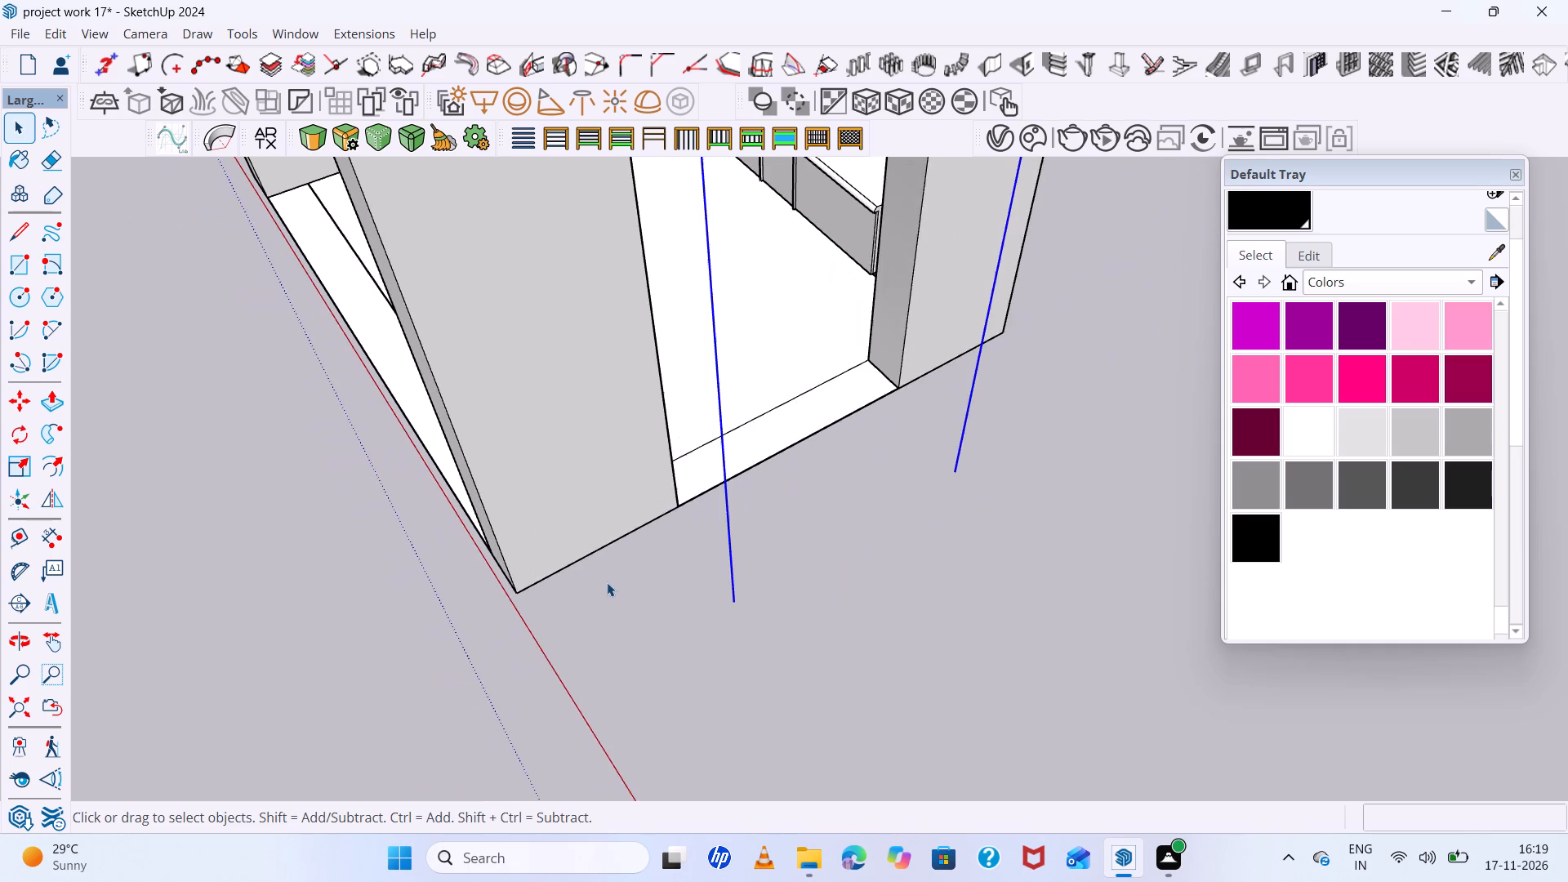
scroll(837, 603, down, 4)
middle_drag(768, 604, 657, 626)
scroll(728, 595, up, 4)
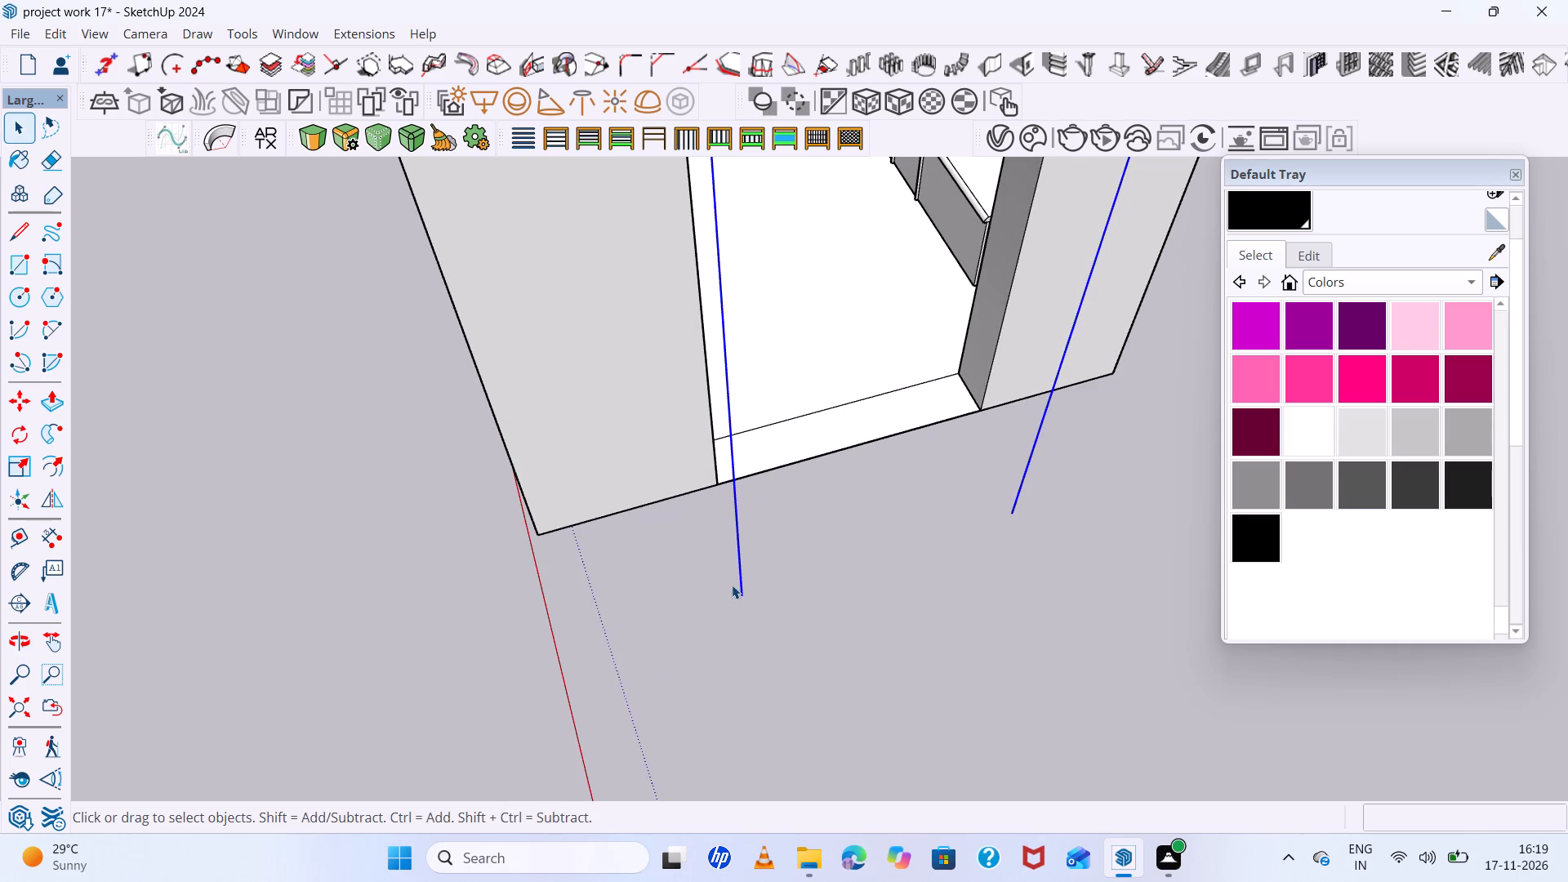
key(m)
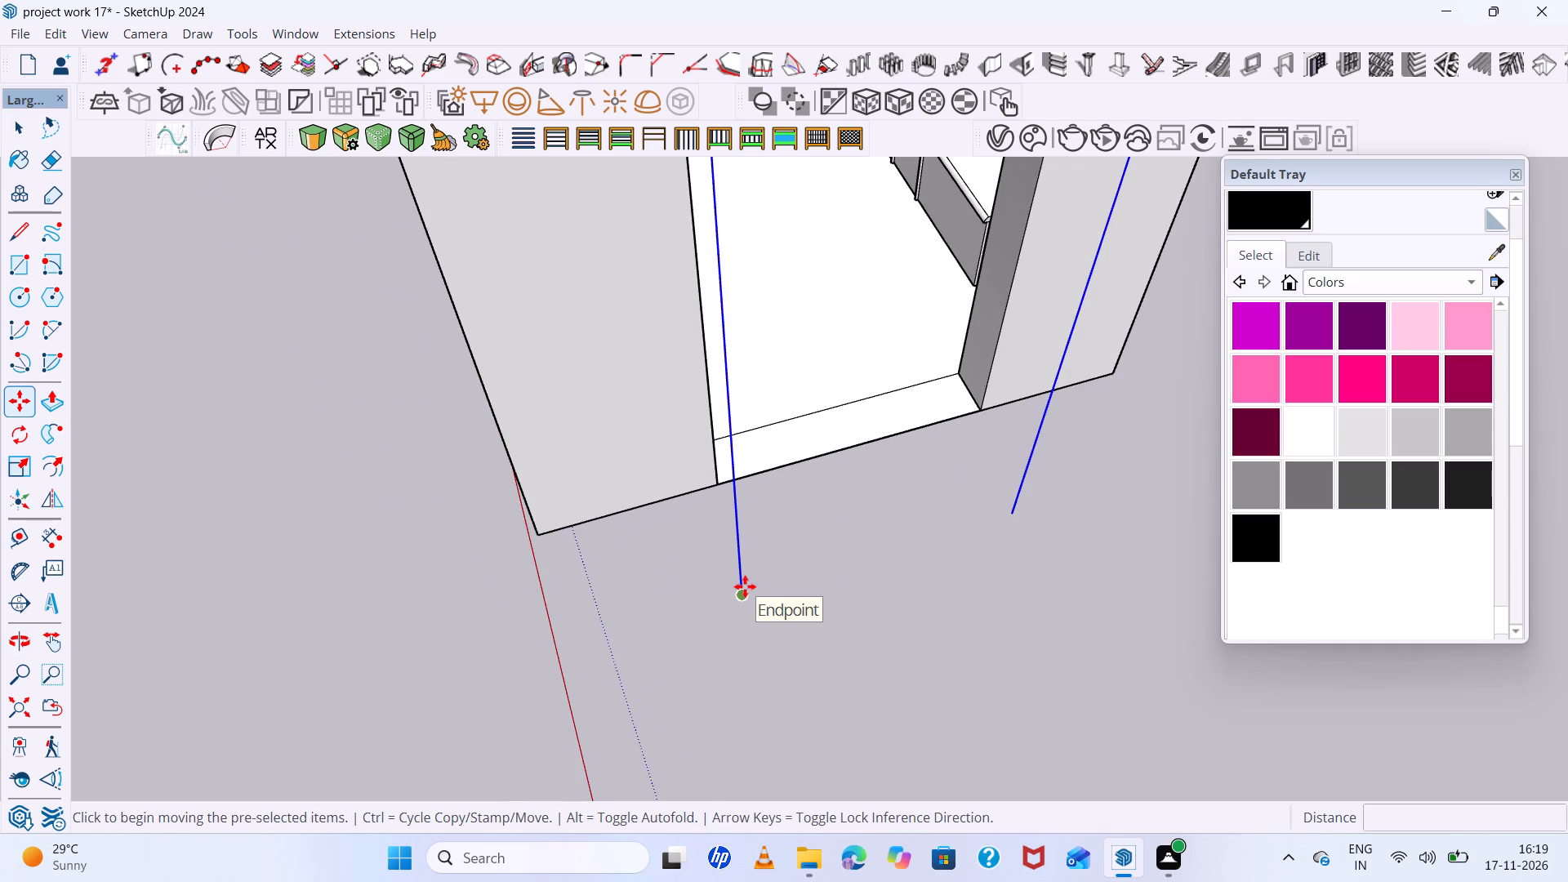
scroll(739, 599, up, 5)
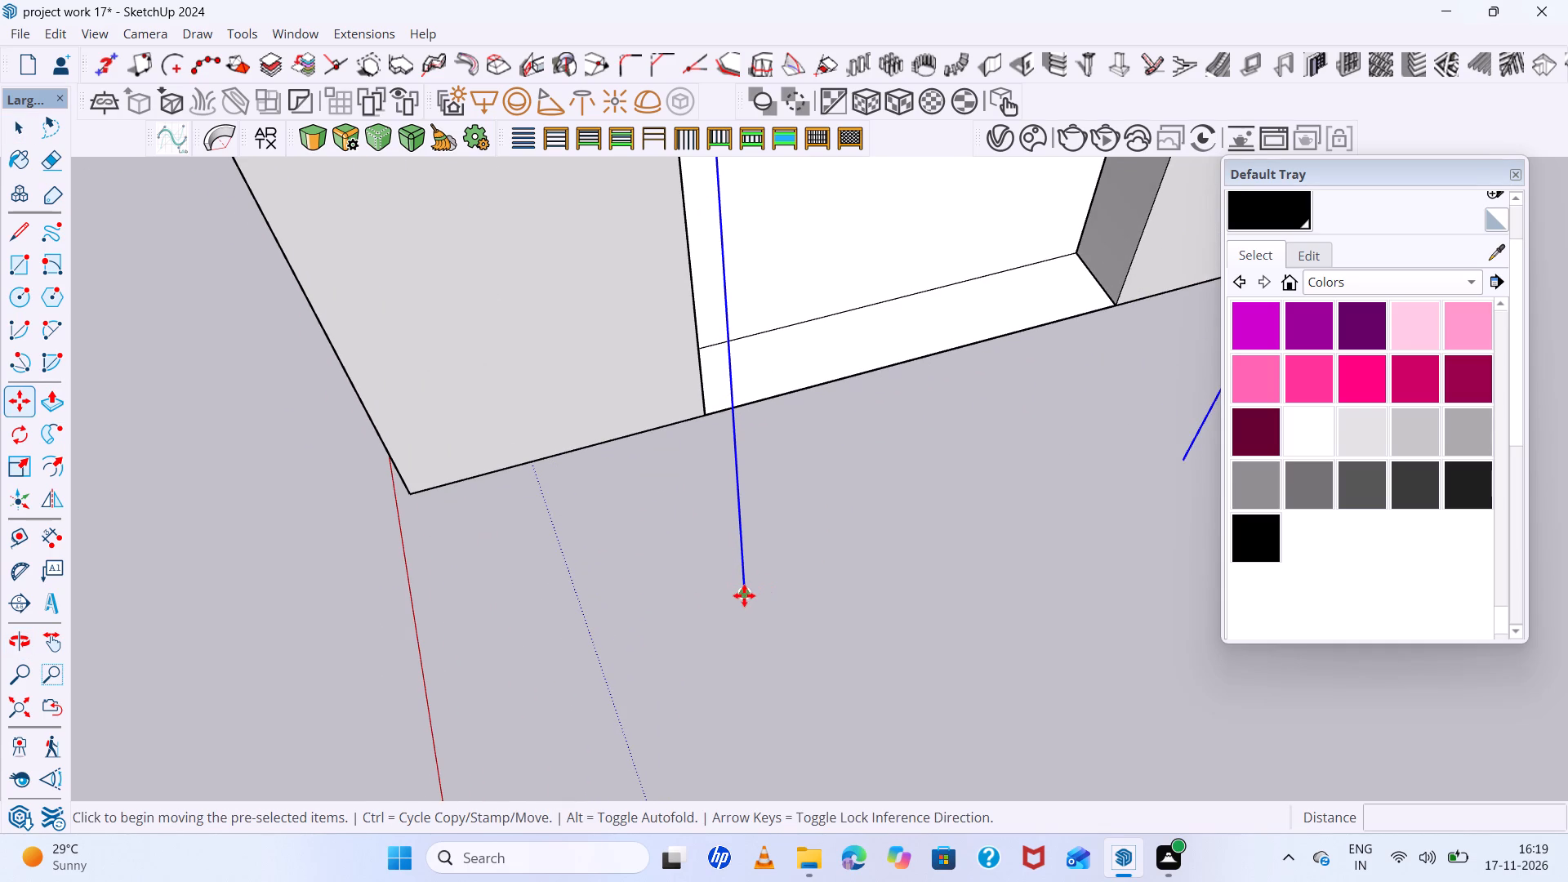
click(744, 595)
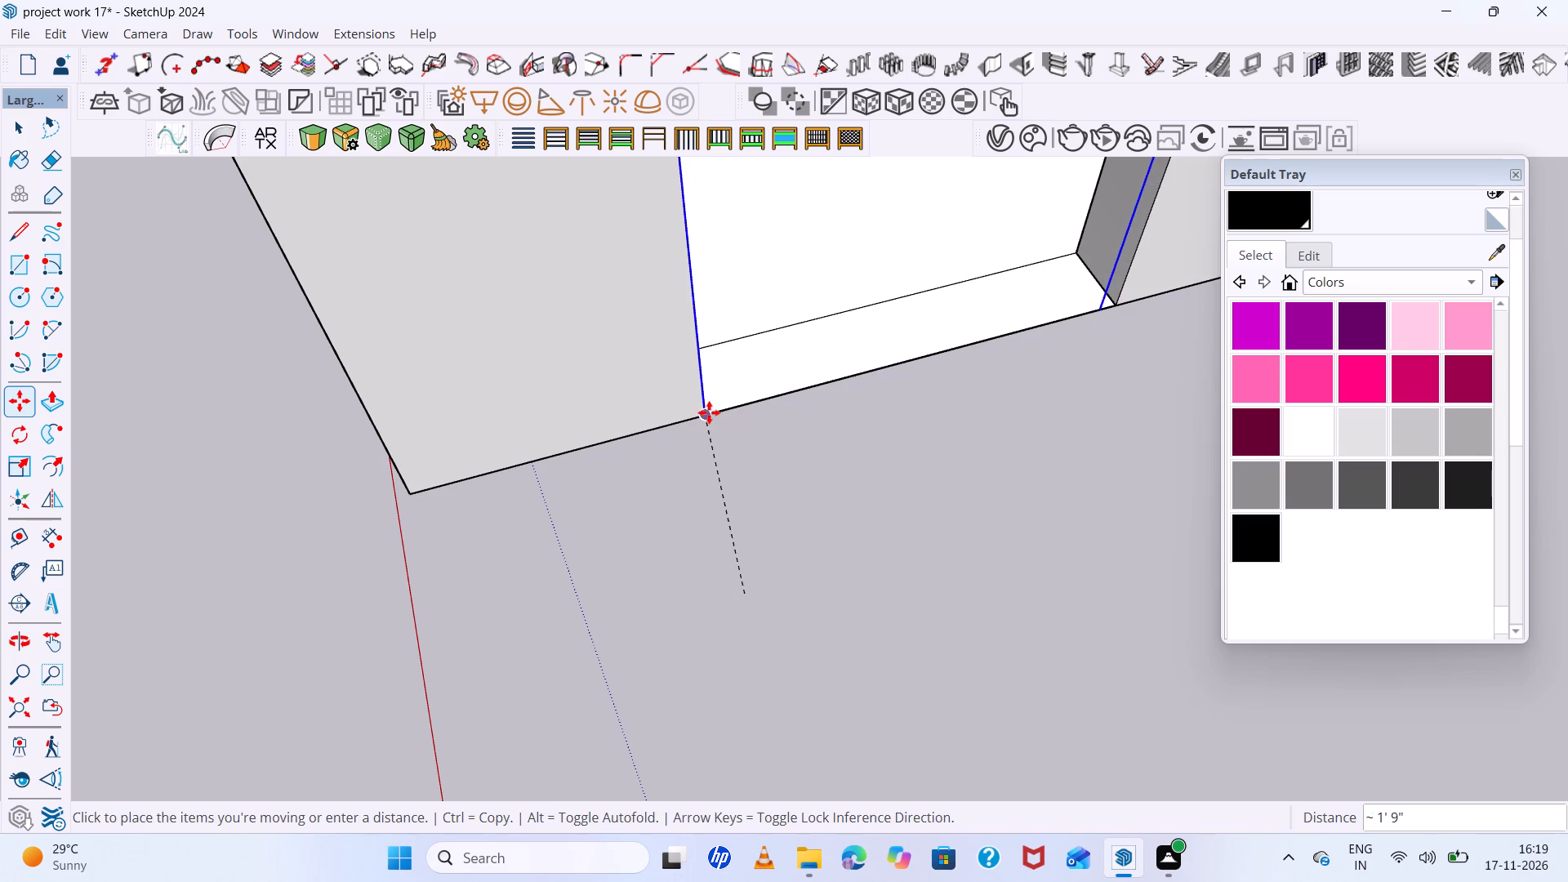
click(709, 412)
Check how the arch path fits the opening's curved top and opposite side.
scroll(685, 427, down, 5)
middle_drag(675, 500, 513, 541)
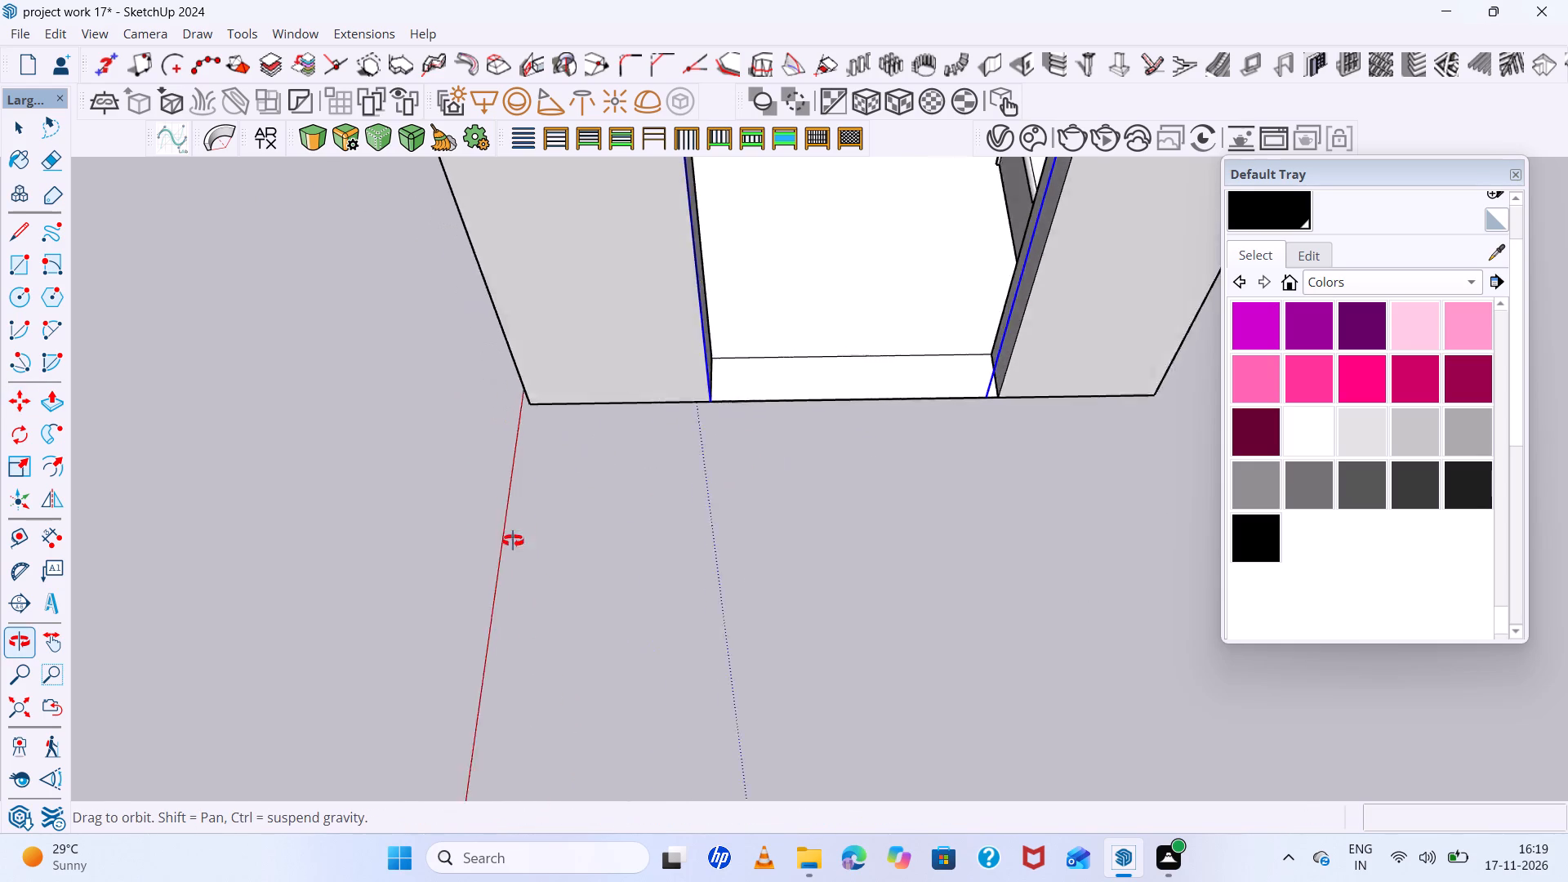
middle_drag(513, 541, 493, 550)
scroll(611, 577, down, 6)
scroll(711, 585, down, 3)
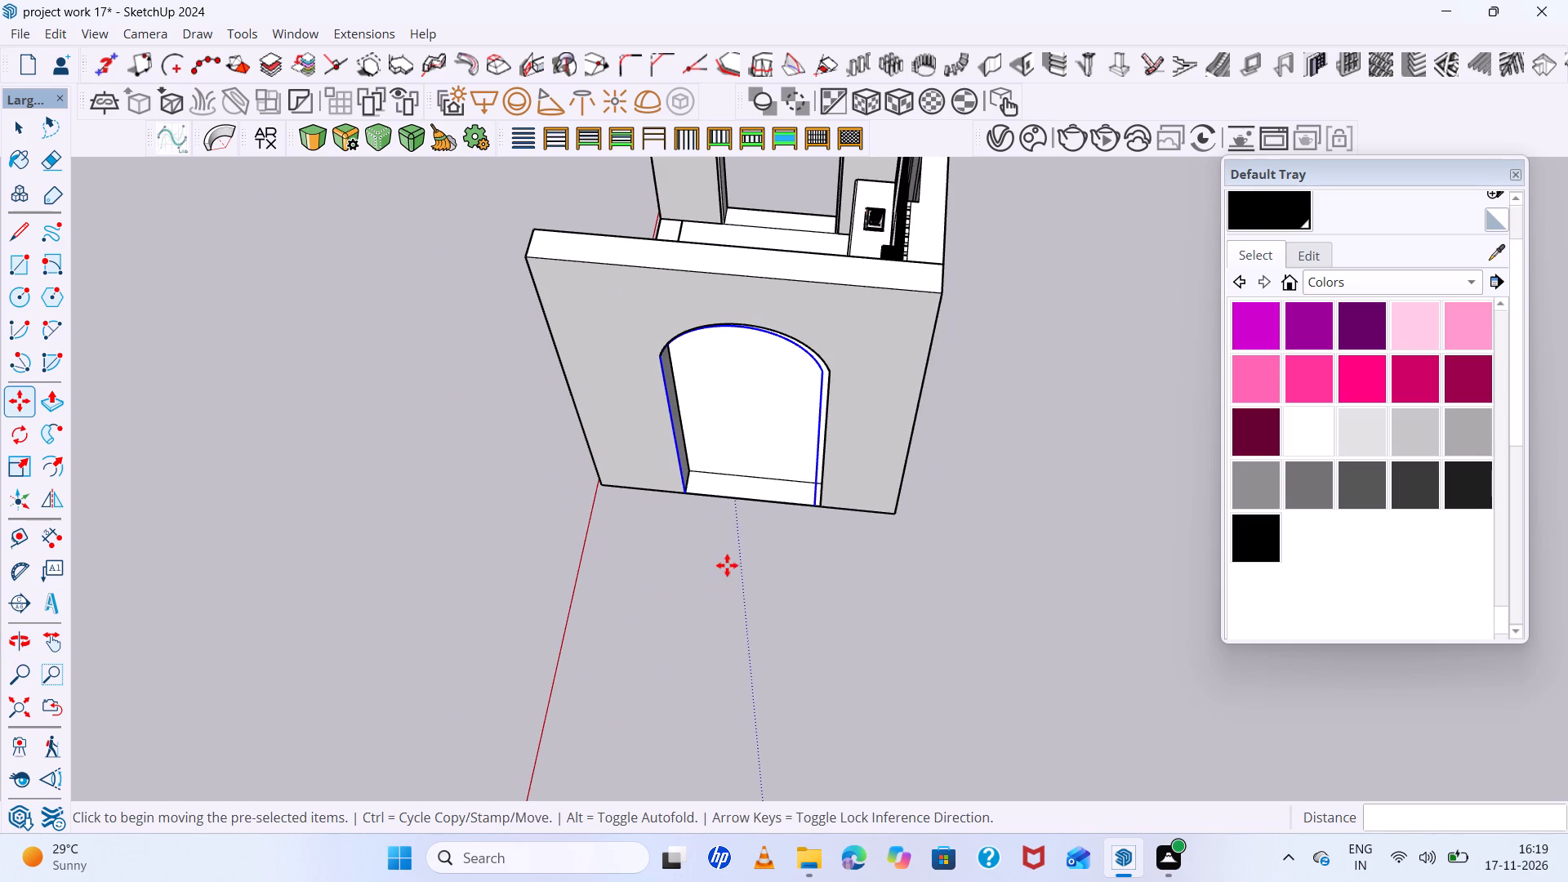
scroll(815, 346, up, 5)
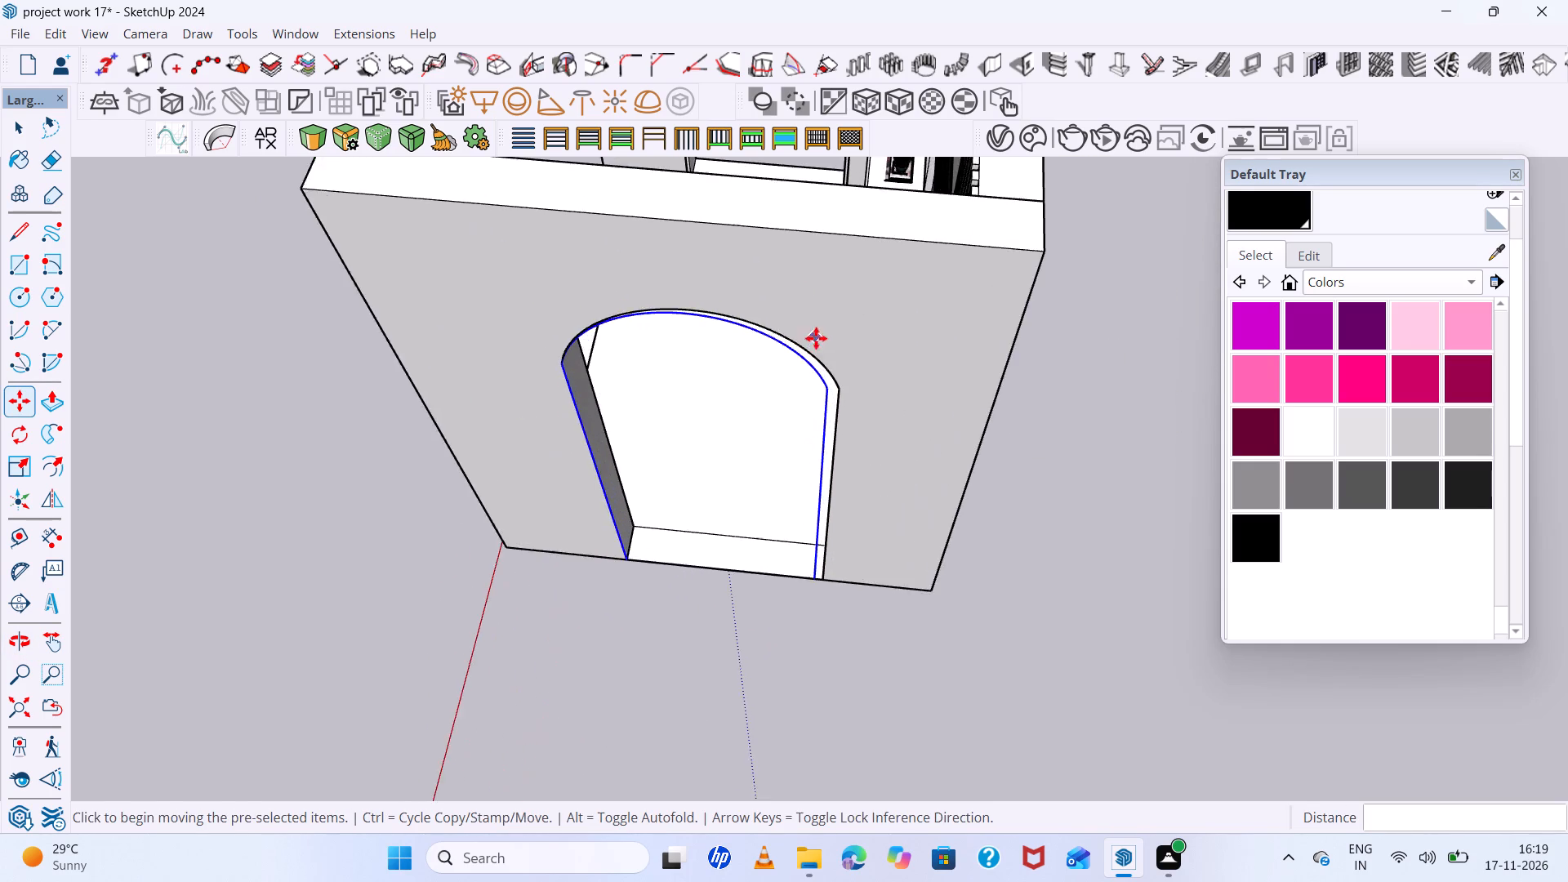
scroll(816, 338, up, 9)
middle_drag(858, 397, 1194, 351)
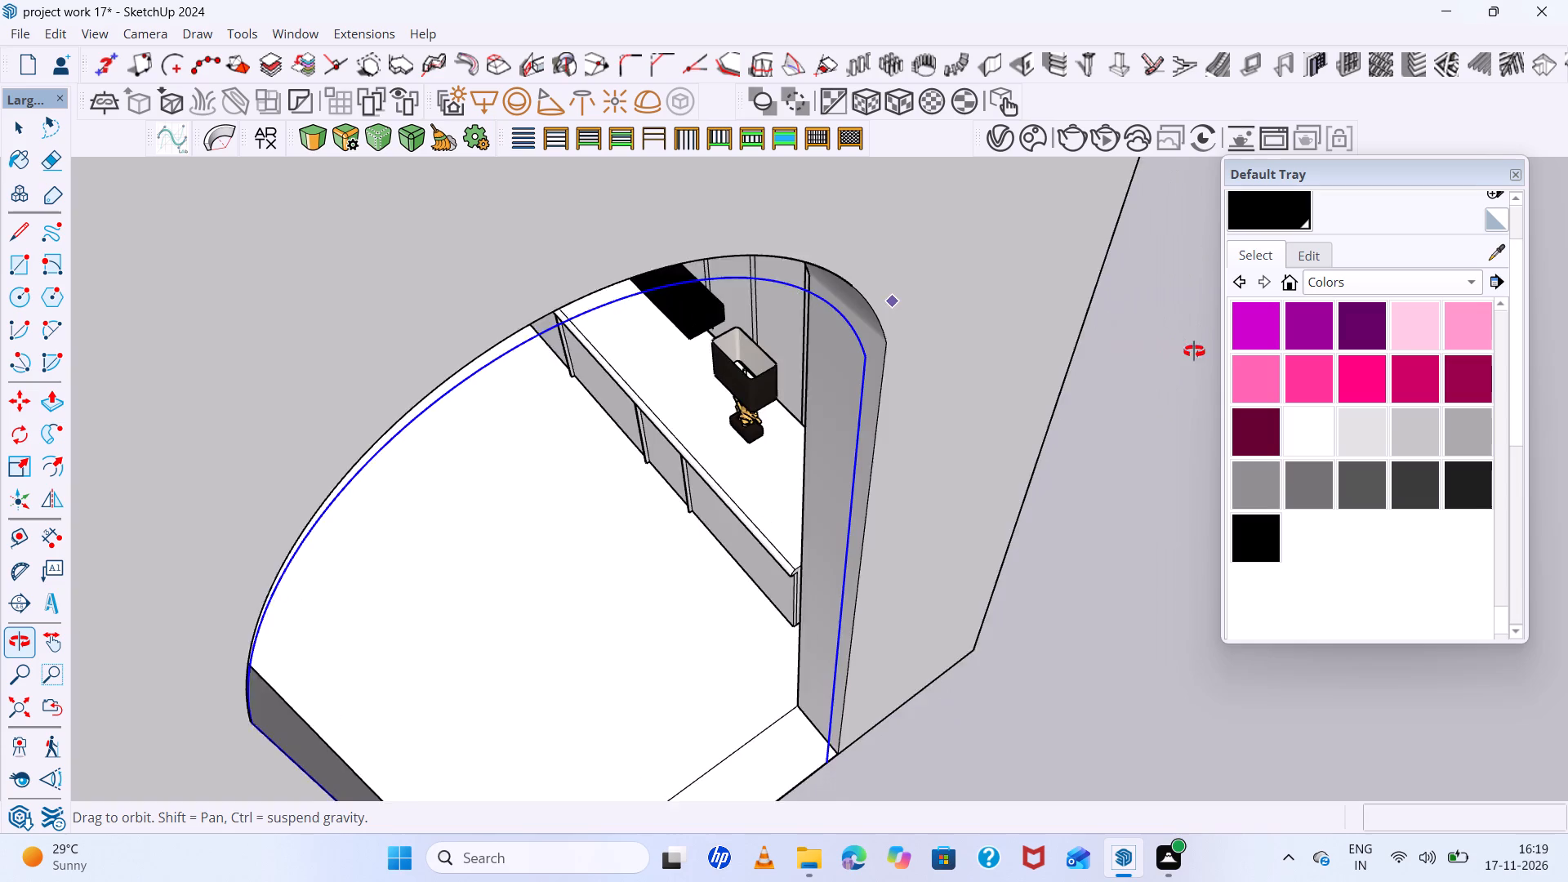
middle_drag(1194, 351, 712, 351)
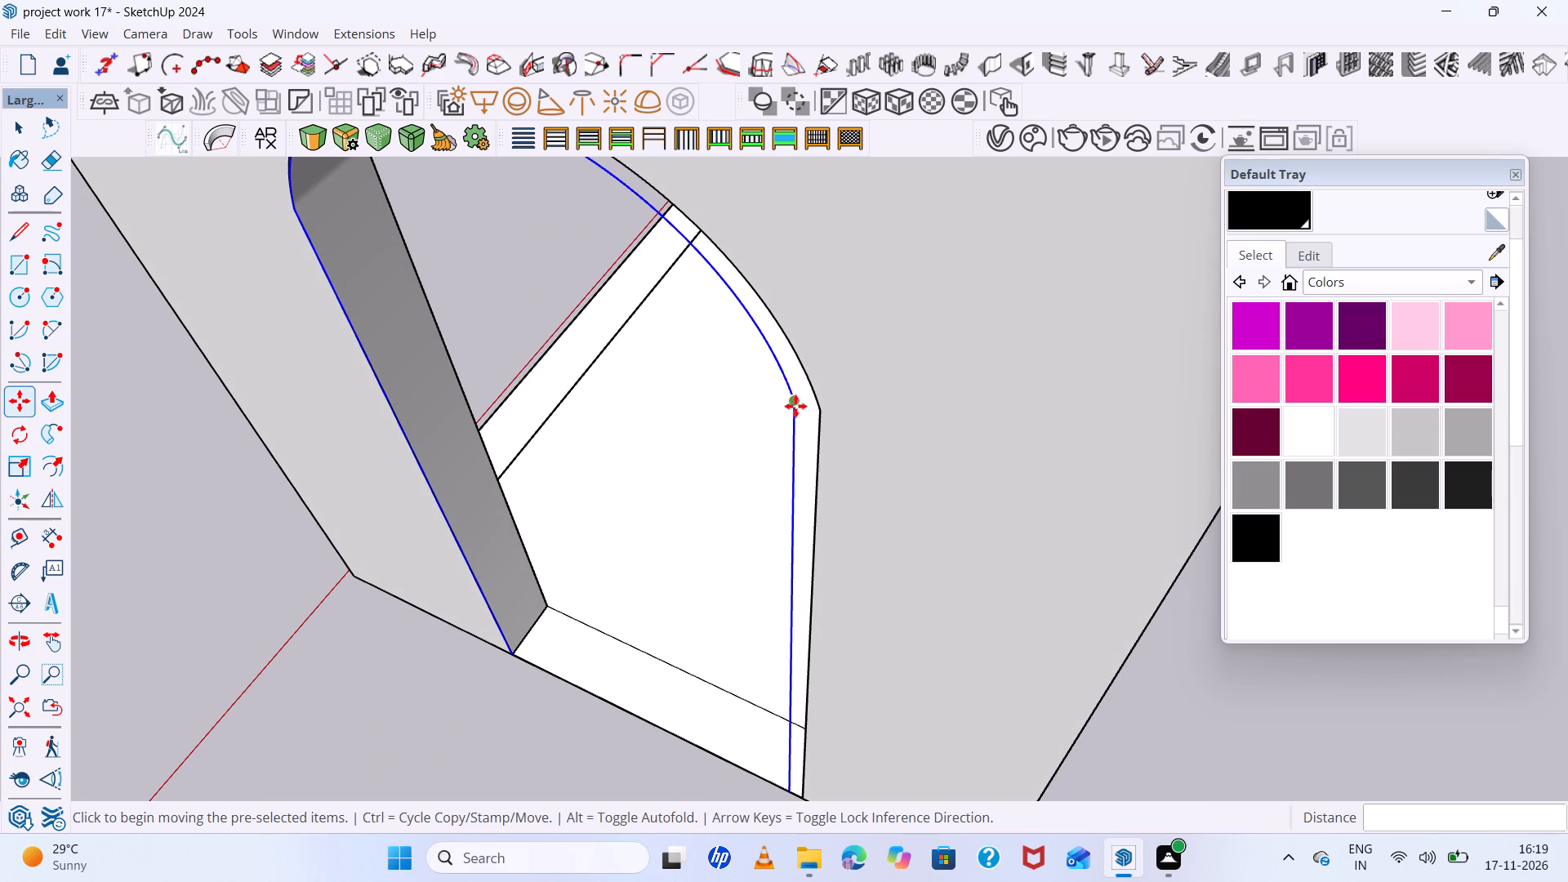
click(795, 400)
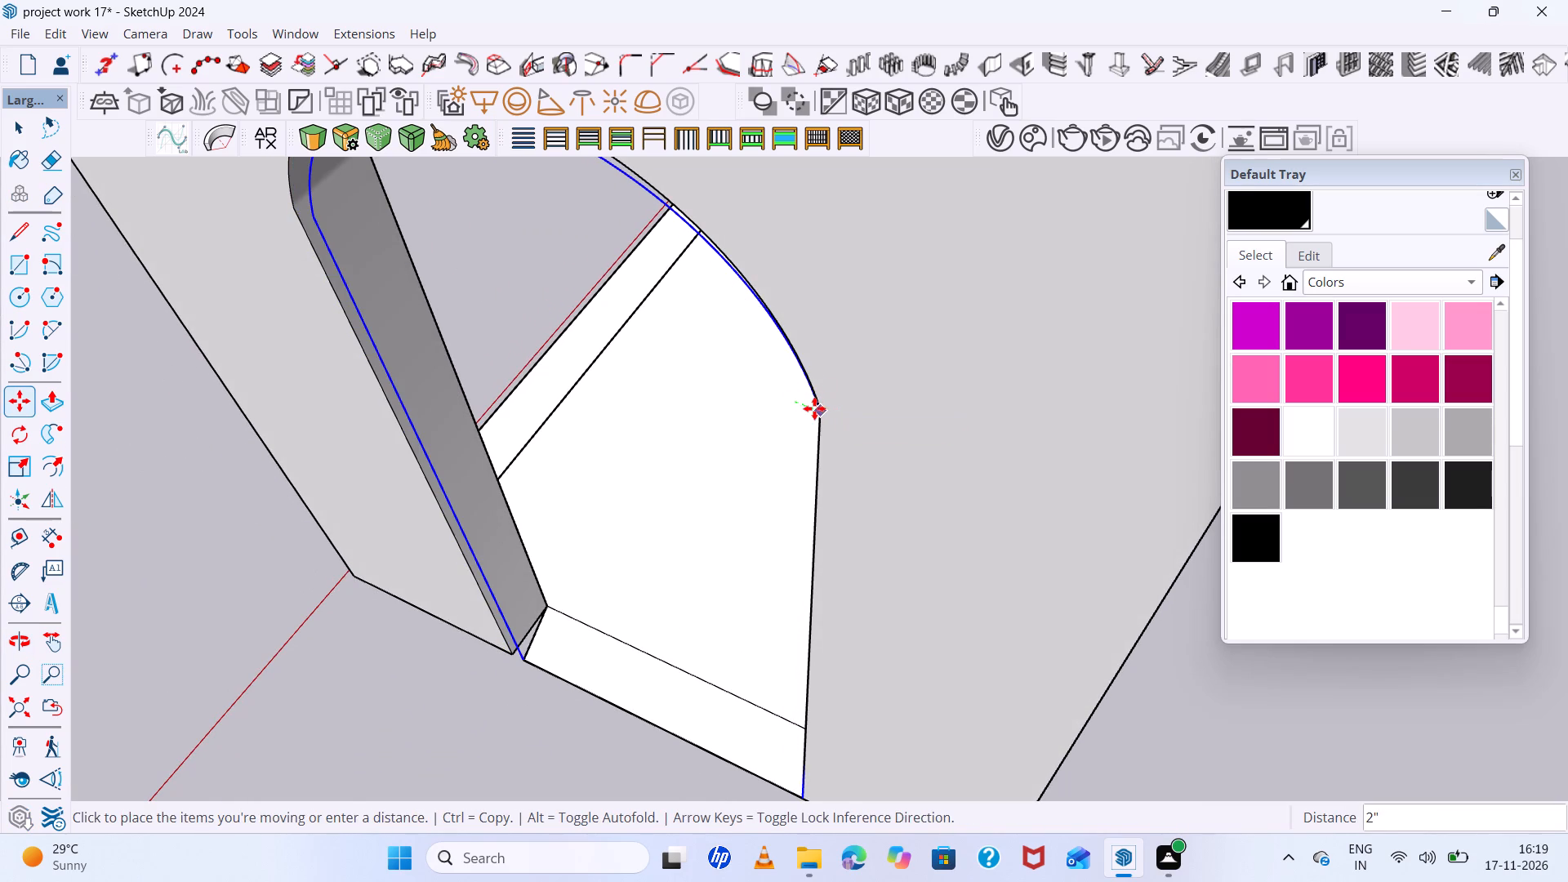
key(space)
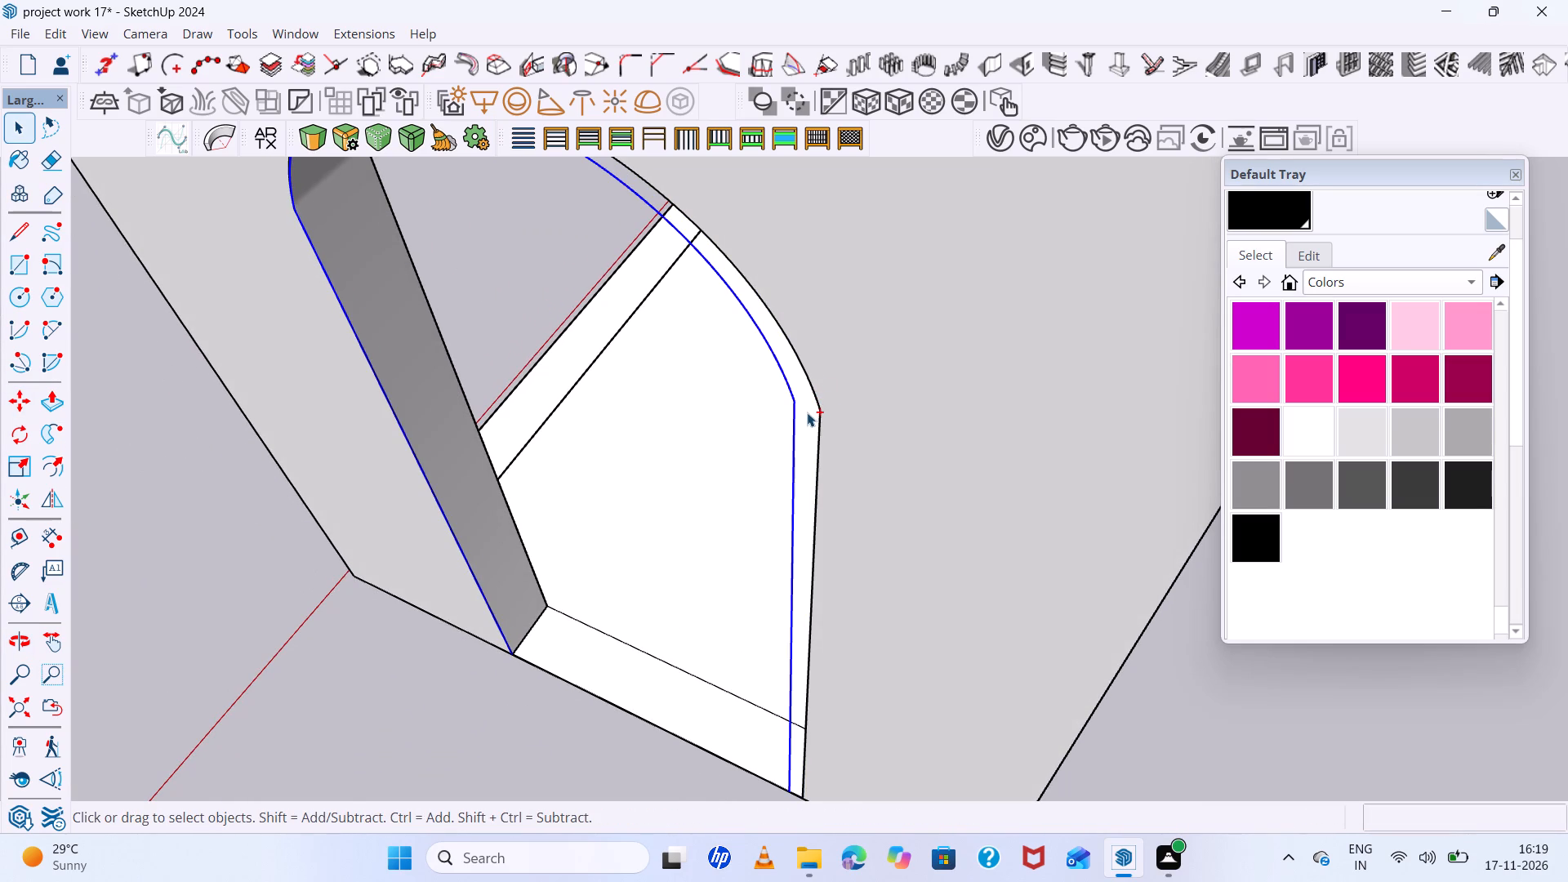
Undo the arch path's placement and the edits before it, back to the outline with its bottom edge.
key(ctrl+z)
key(ctrl+z)
key(ctrl+z)
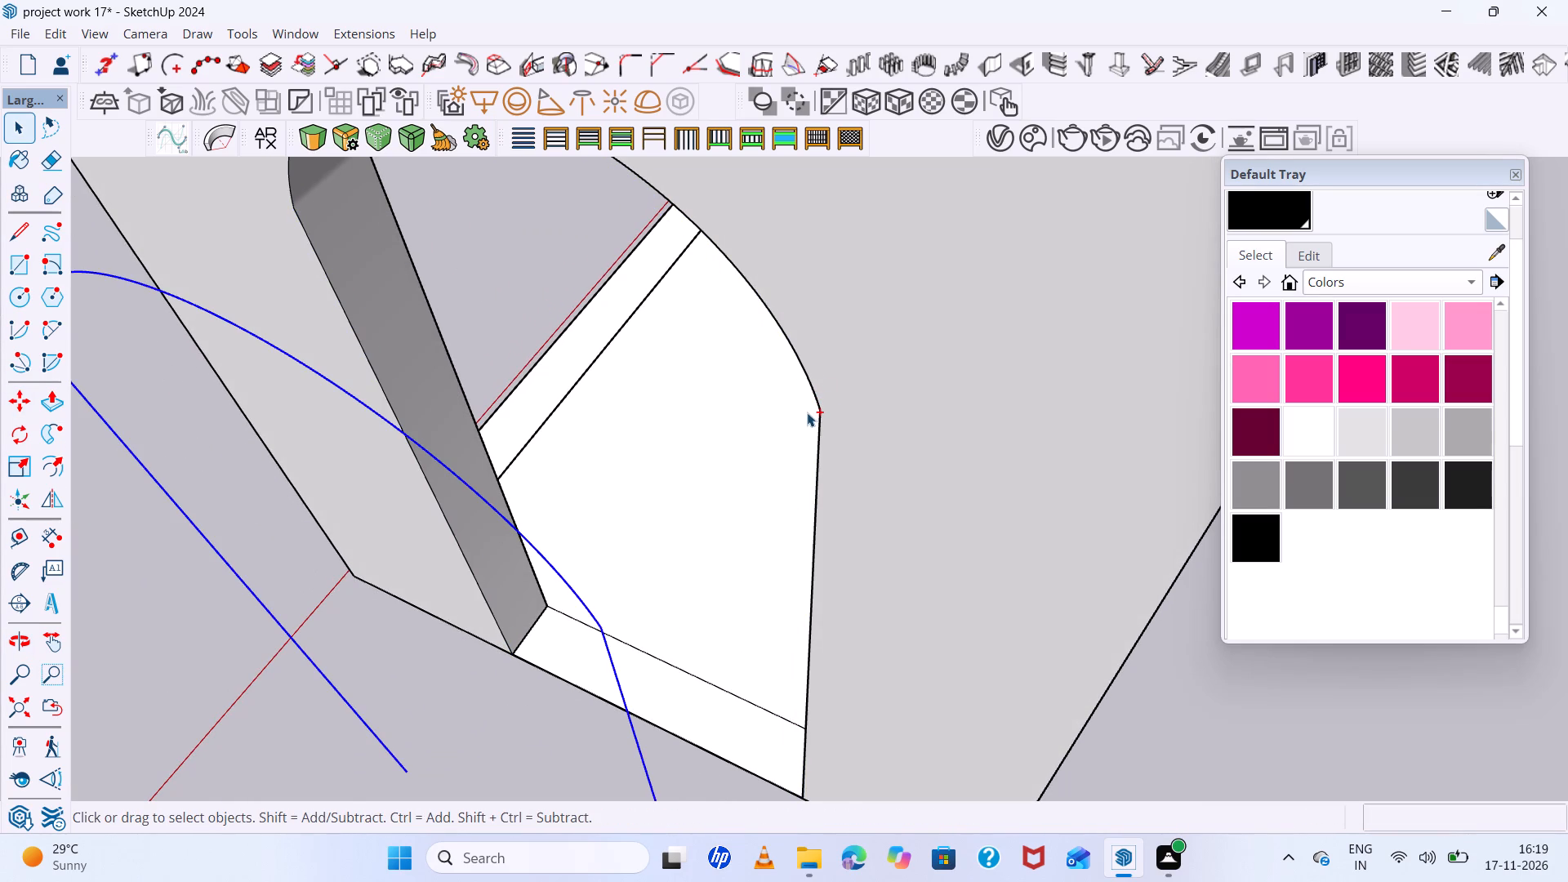
scroll(806, 412, down, 7)
middle_drag(831, 470, 853, 429)
key(ctrl+z)
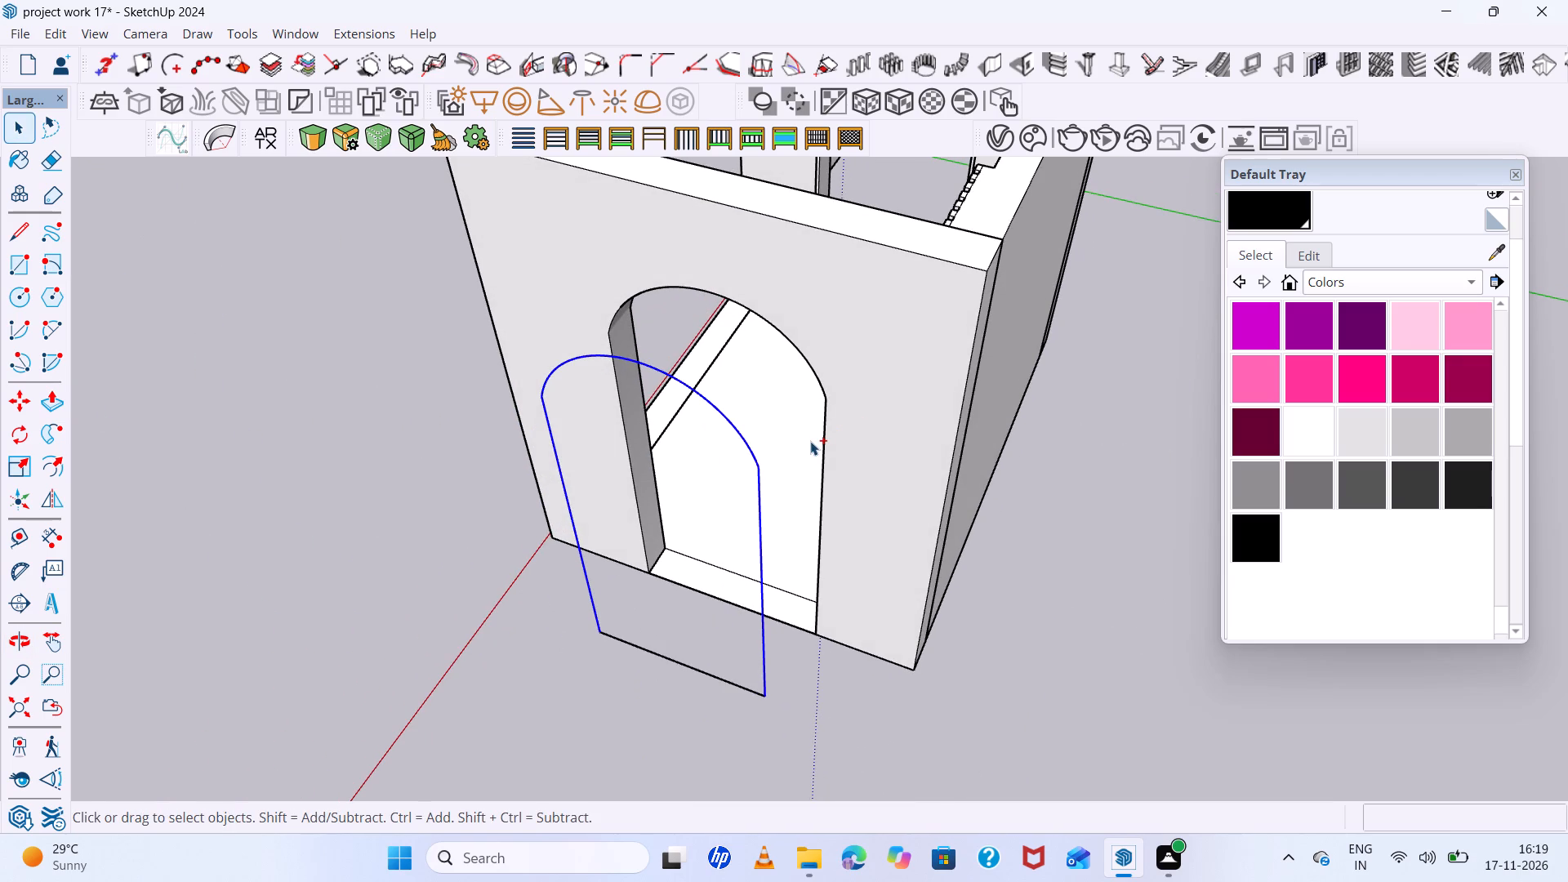
Undo the remaining arch outline edits so that only the plain arched opening is left in the wall.
key(ctrl+z)
key(ctrl+z)
scroll(782, 505, down, 4)
middle_drag(782, 505, 786, 497)
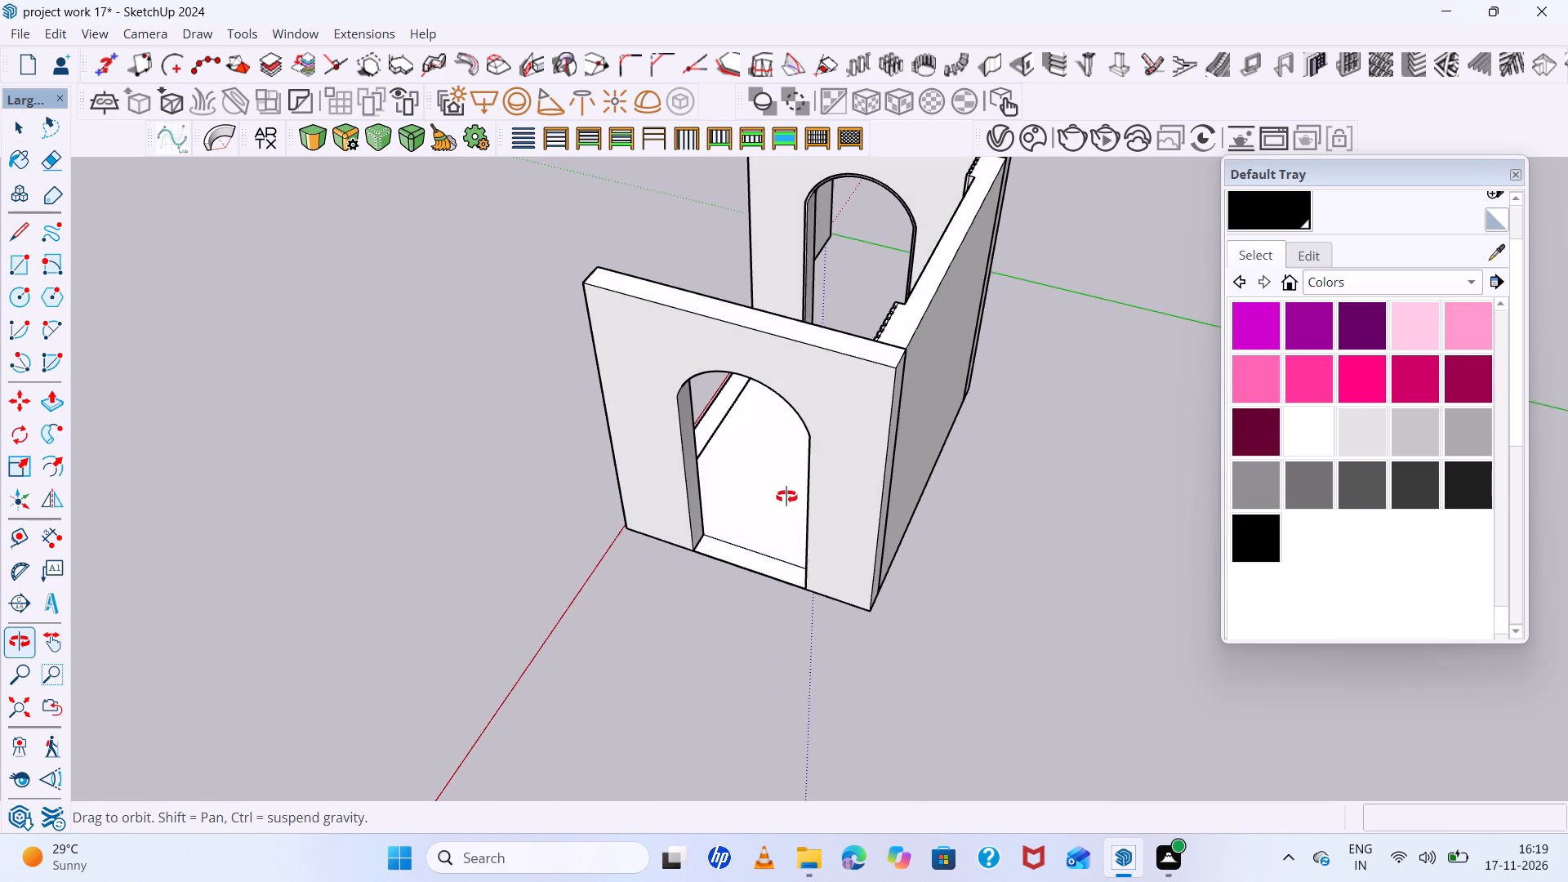
middle_drag(786, 497, 787, 497)
scroll(707, 501, up, 10)
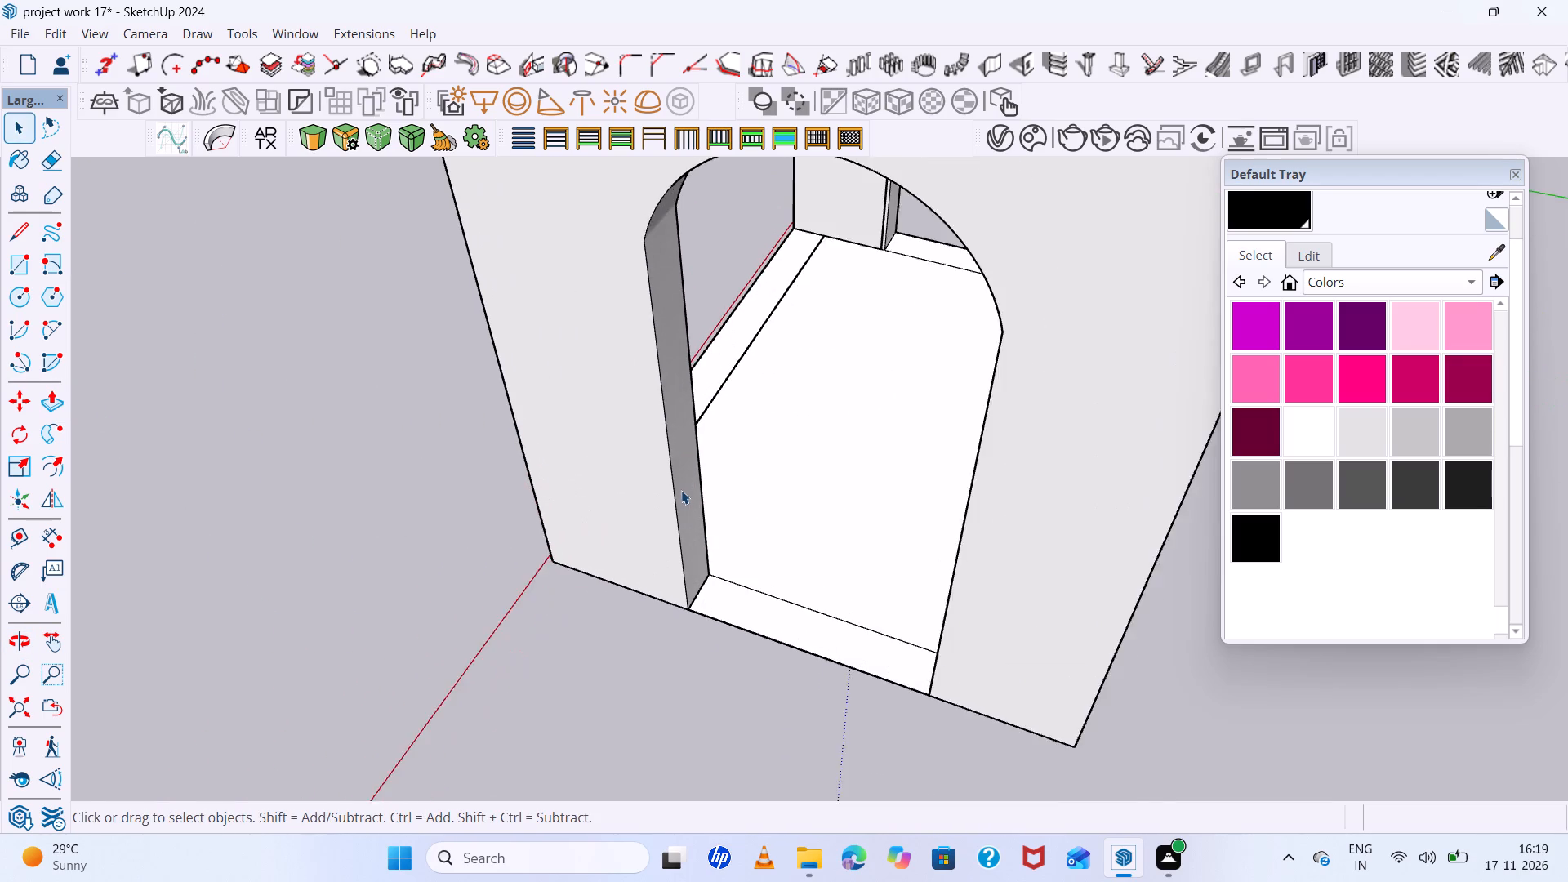
Copy the outer arch and leg edges of the opening from inside the wall group, and leave the group.
click(668, 474)
scroll(676, 488, down, 4)
middle_drag(687, 515, 712, 489)
scroll(676, 497, up, 2)
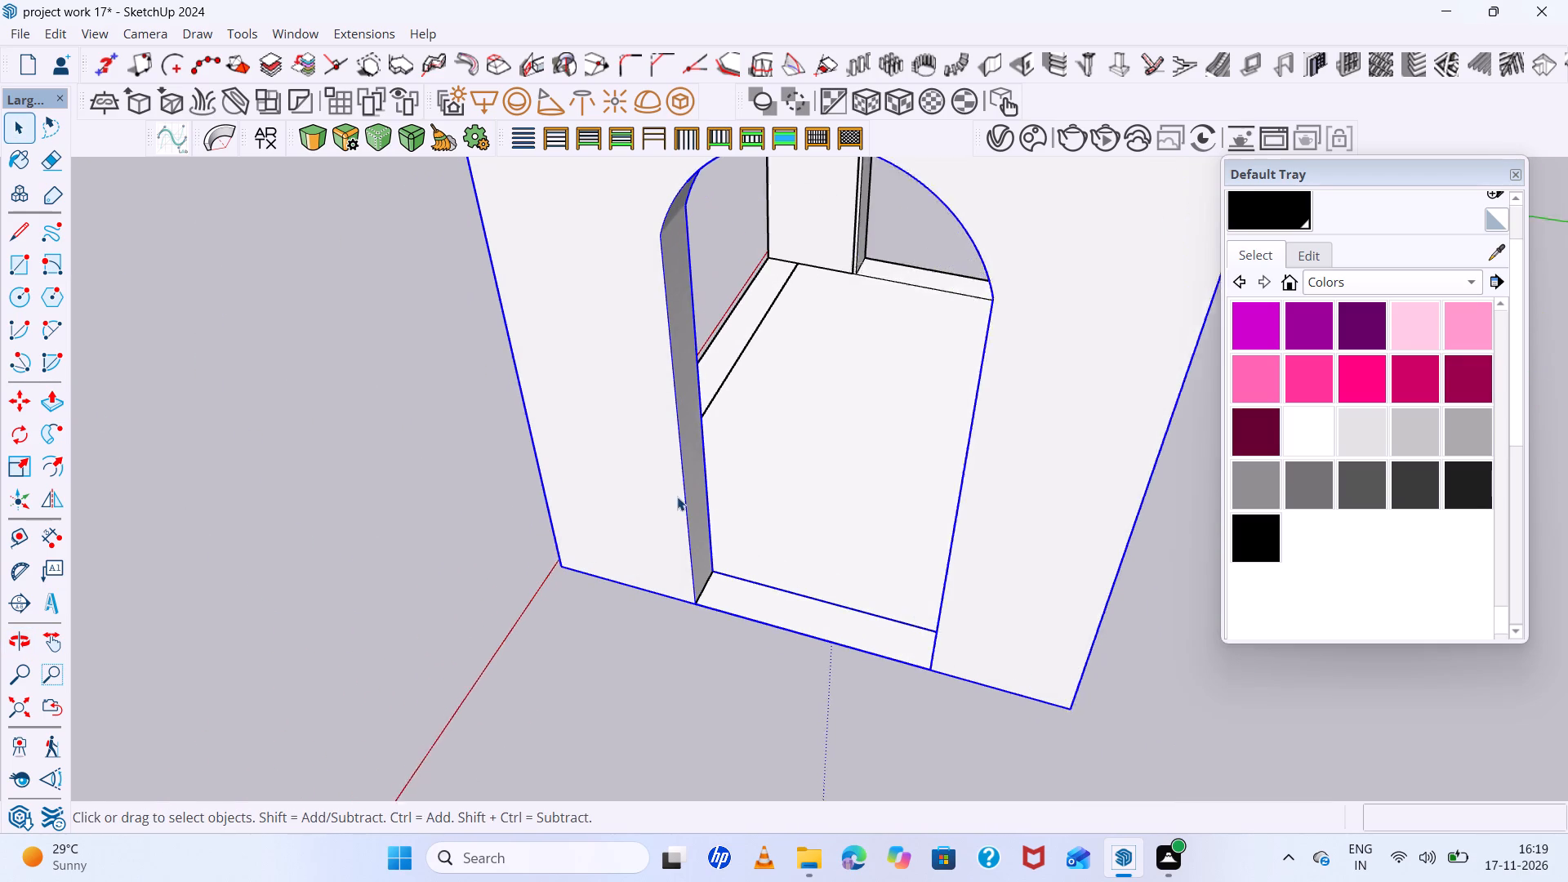
click(684, 494)
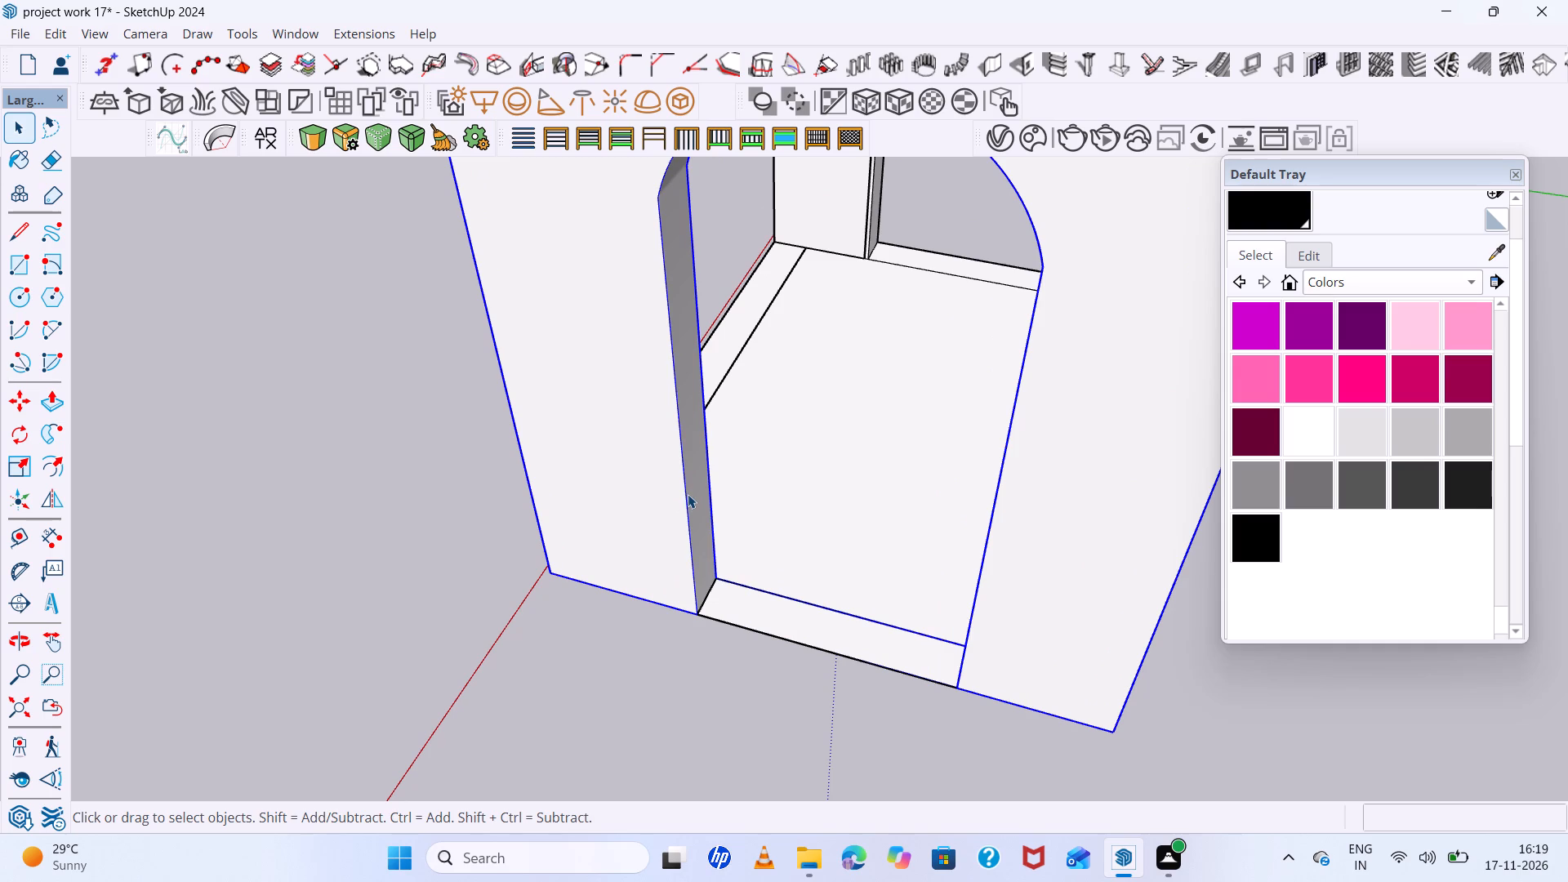
double_click(687, 497)
click(687, 497)
scroll(687, 497, down, 1)
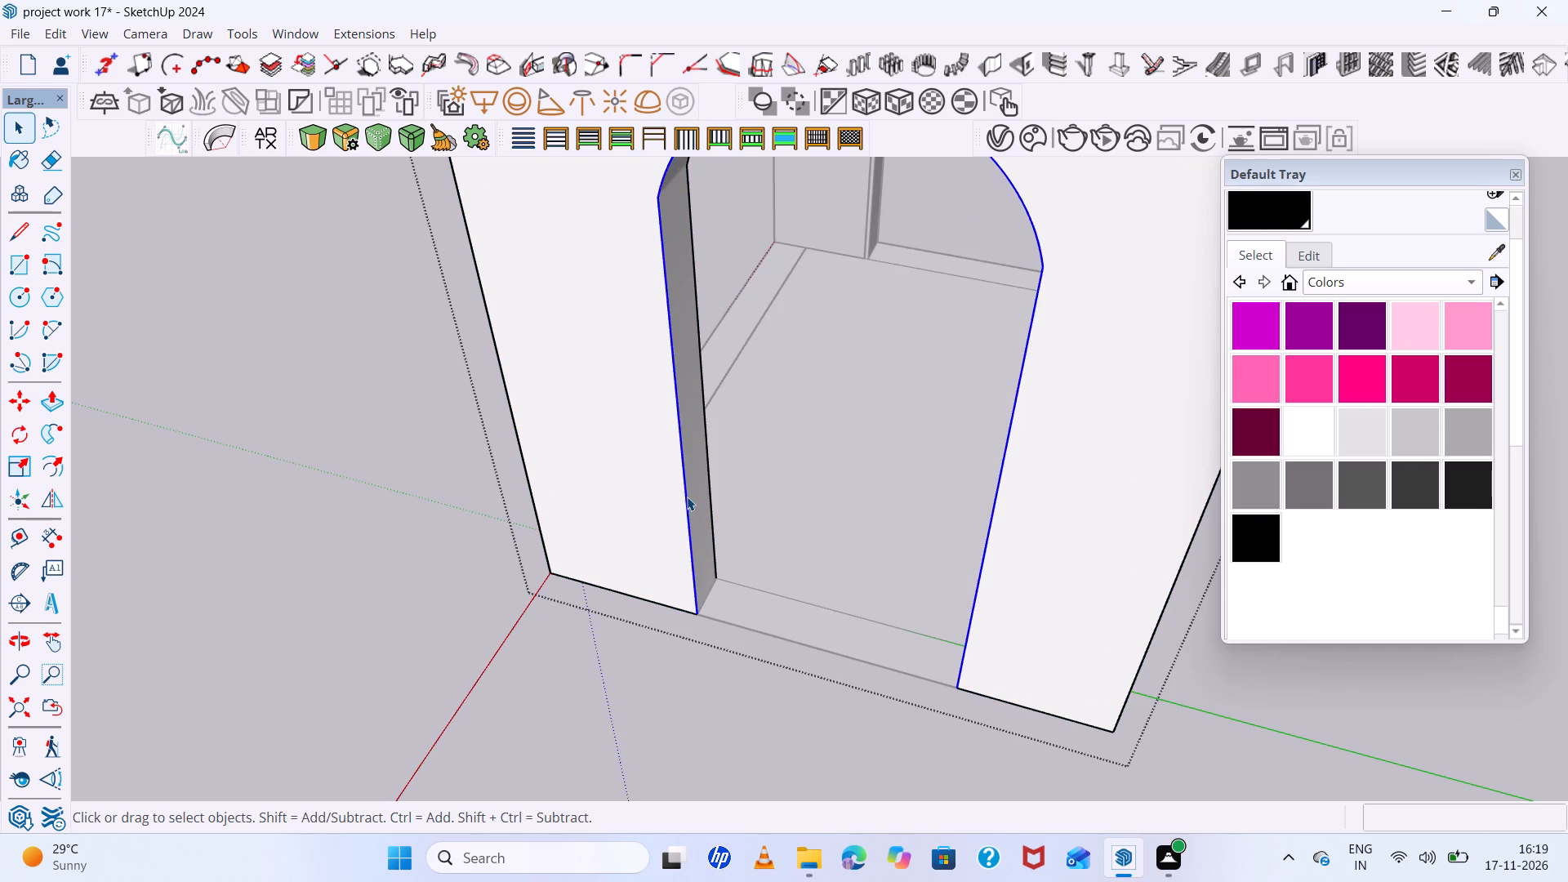
scroll(687, 497, down, 7)
middle_drag(914, 547, 978, 549)
key(ctrl+c)
click(868, 670)
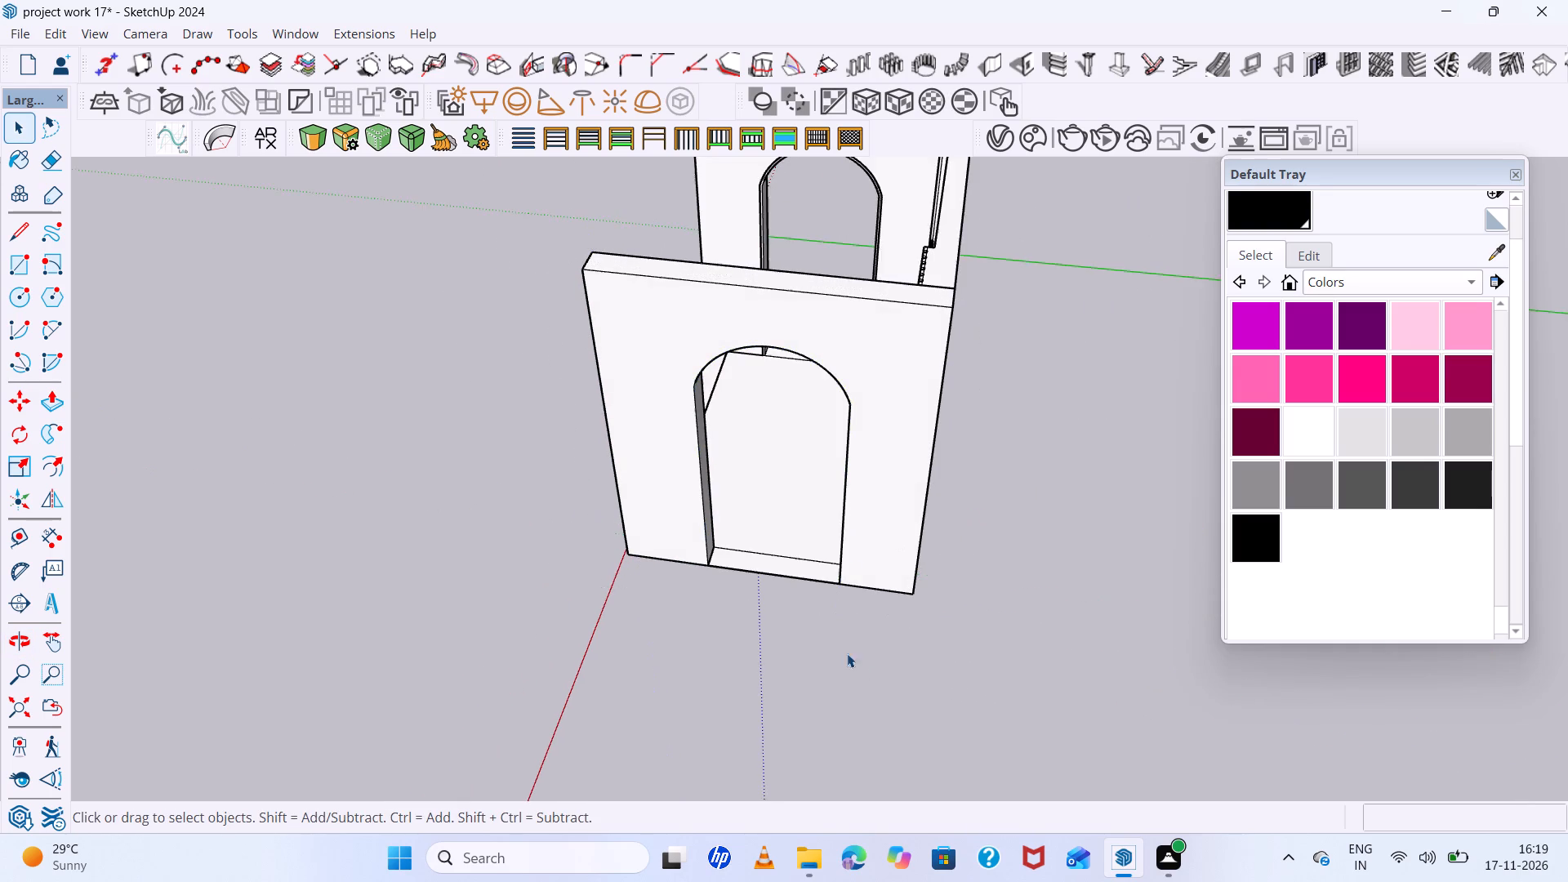
Paste the copied arch path with its leg's lower endpoint on the opening's matching outer bottom corner.
scroll(725, 568, up, 5)
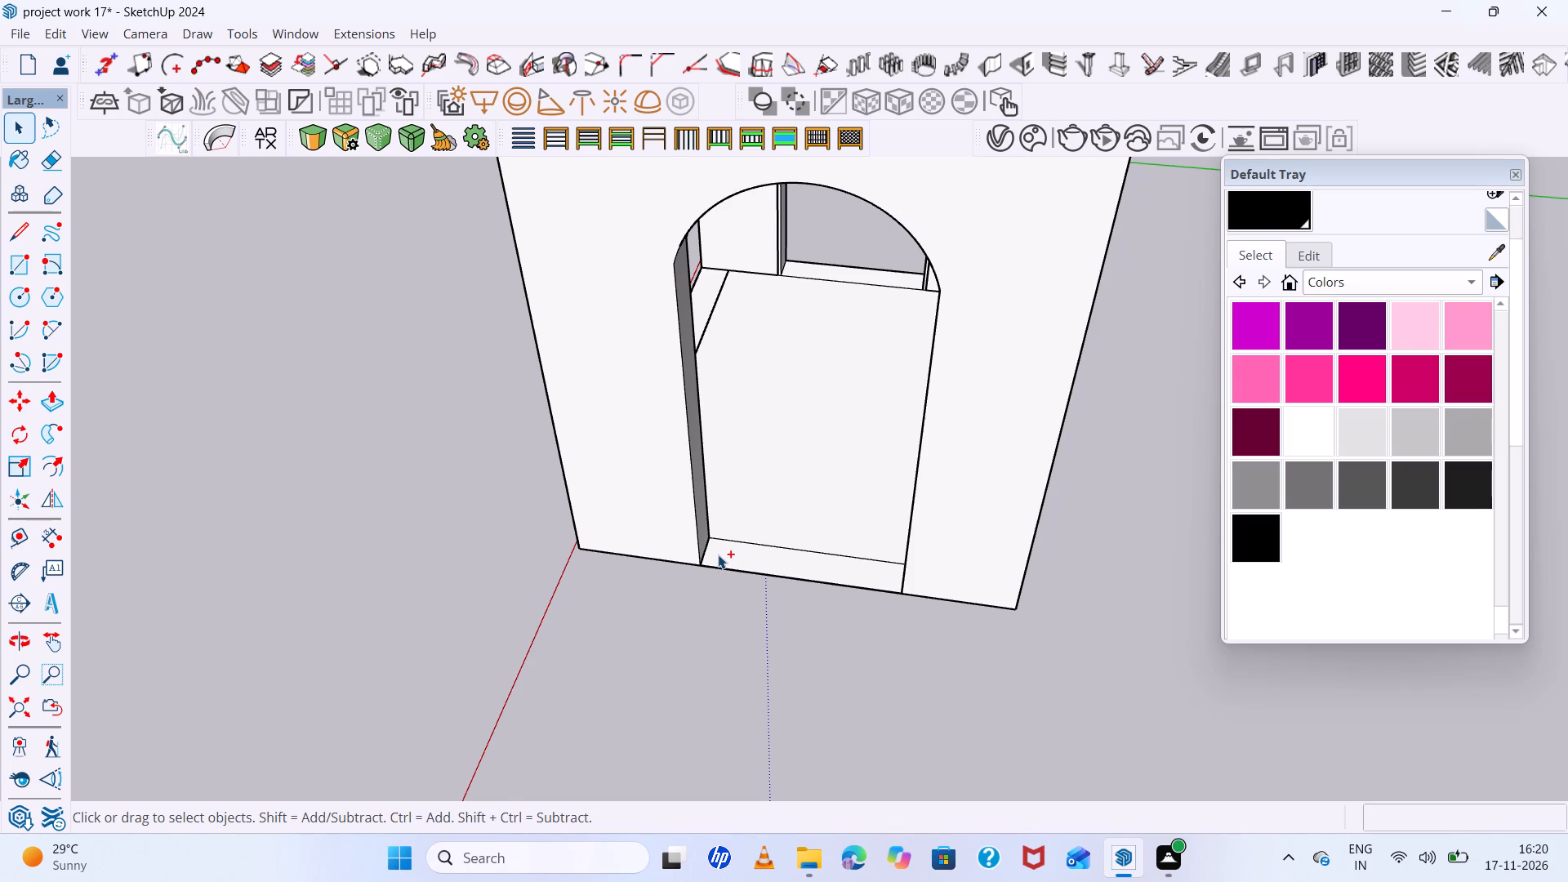
key(ctrl+v)
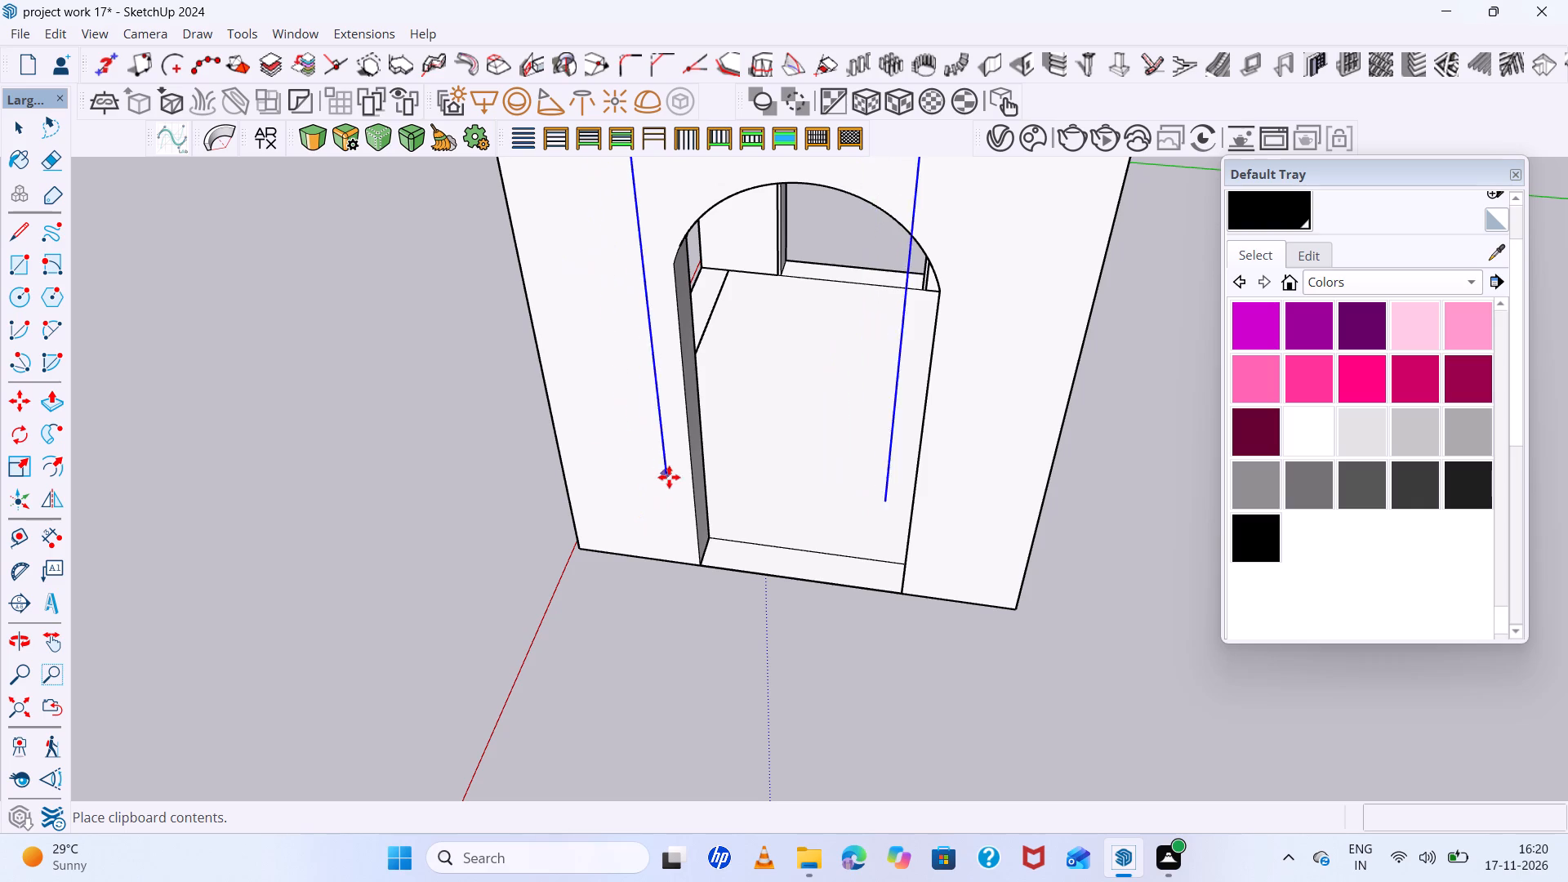
scroll(740, 544, up, 4)
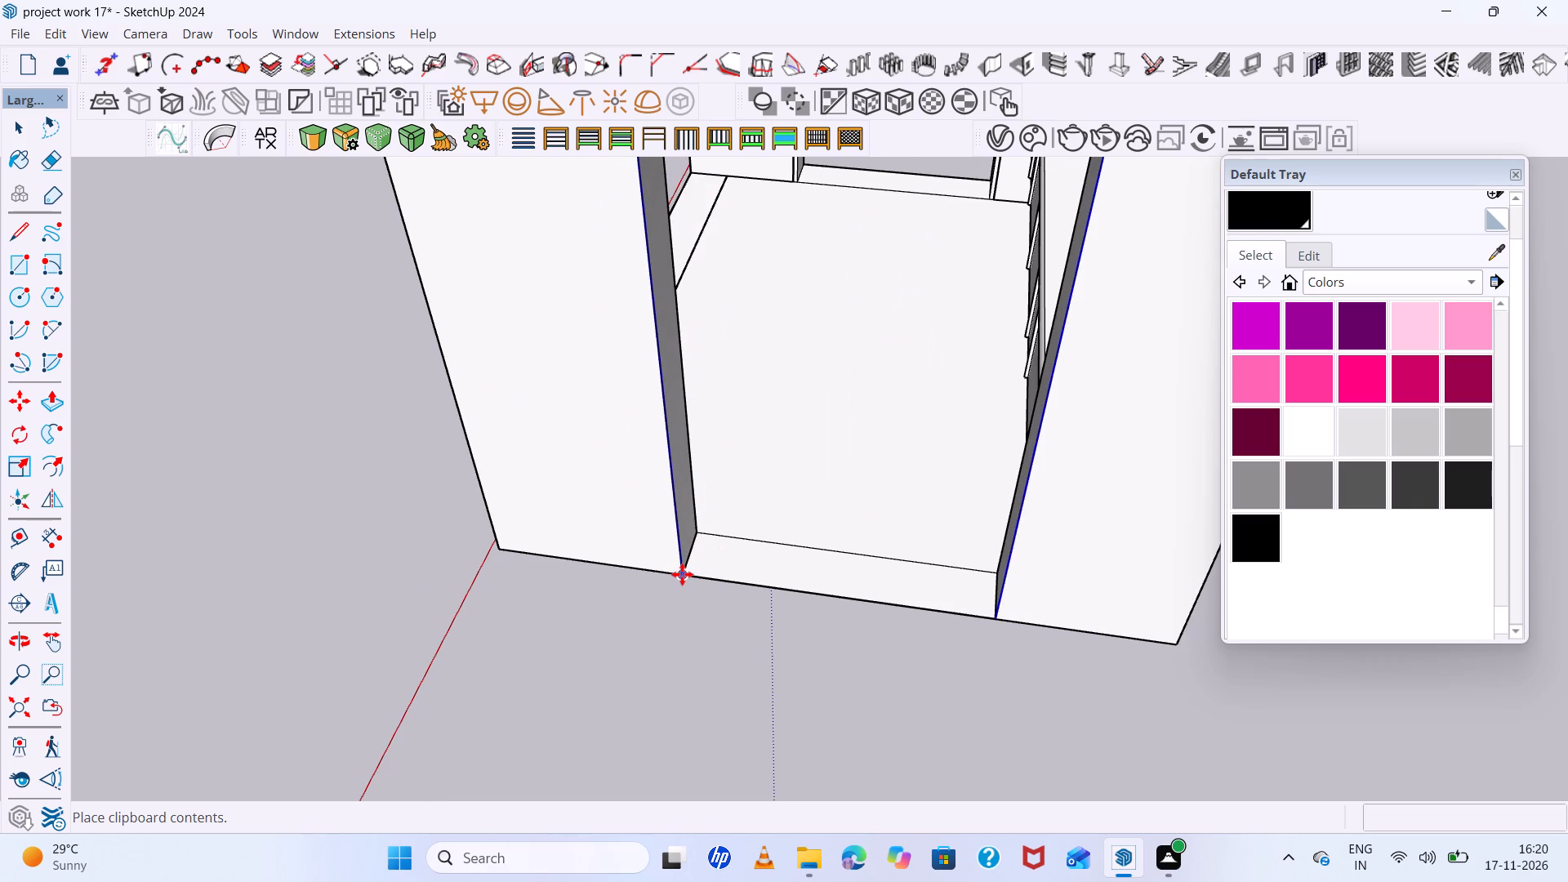
scroll(682, 574, up, 4)
click(682, 574)
Copy the short floor edge across the wall thickness at the jamb about 1" along the threshold, forming a narrow strip profile.
scroll(721, 586, down, 5)
middle_drag(772, 608, 648, 620)
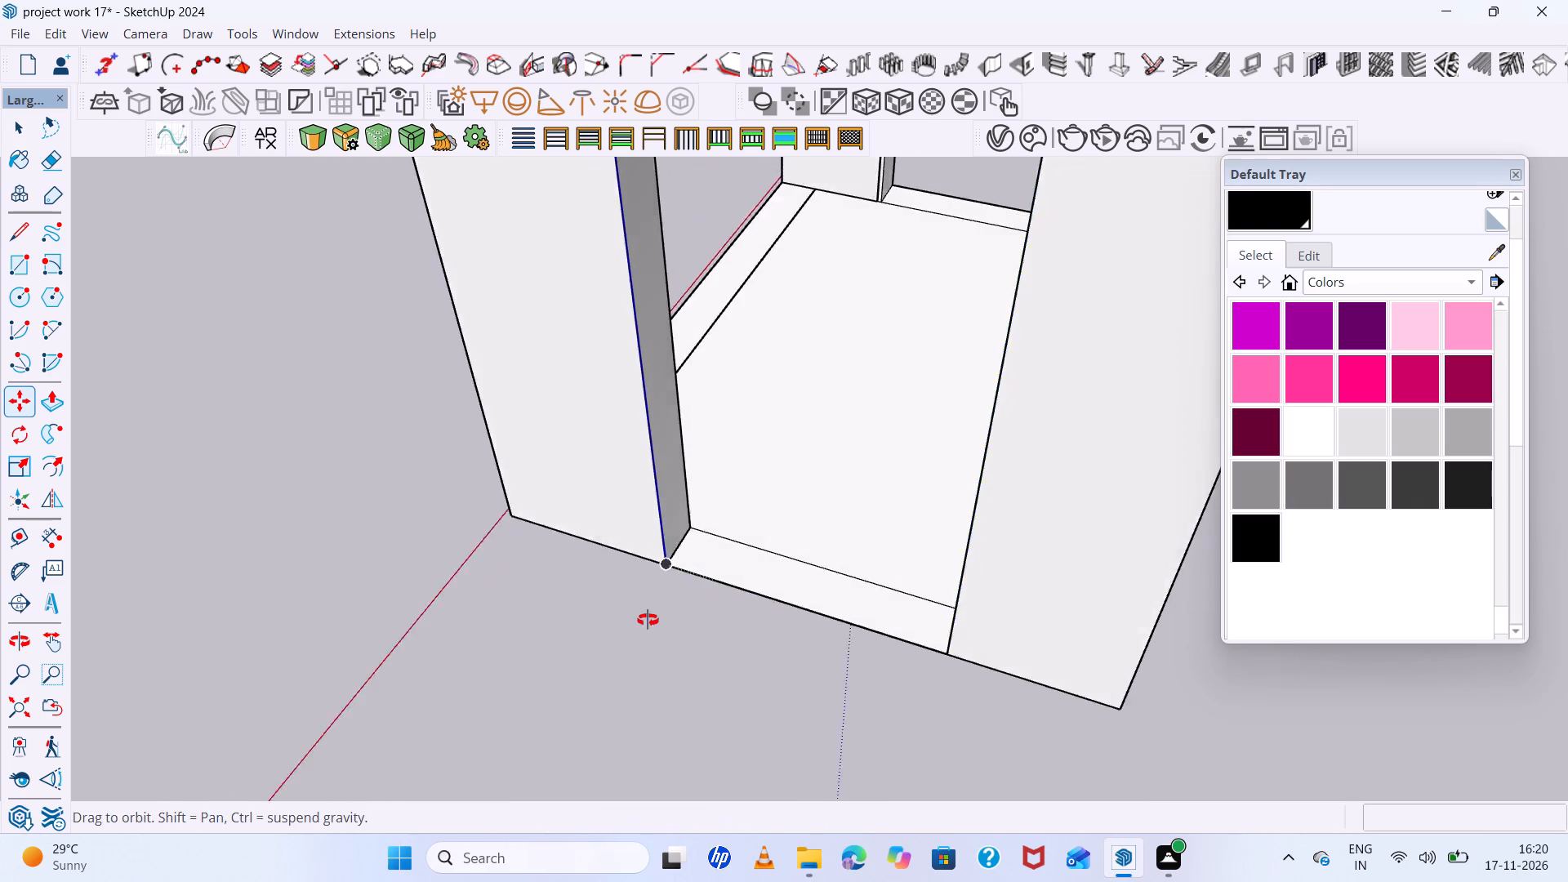
middle_drag(648, 620, 623, 623)
scroll(621, 559, up, 10)
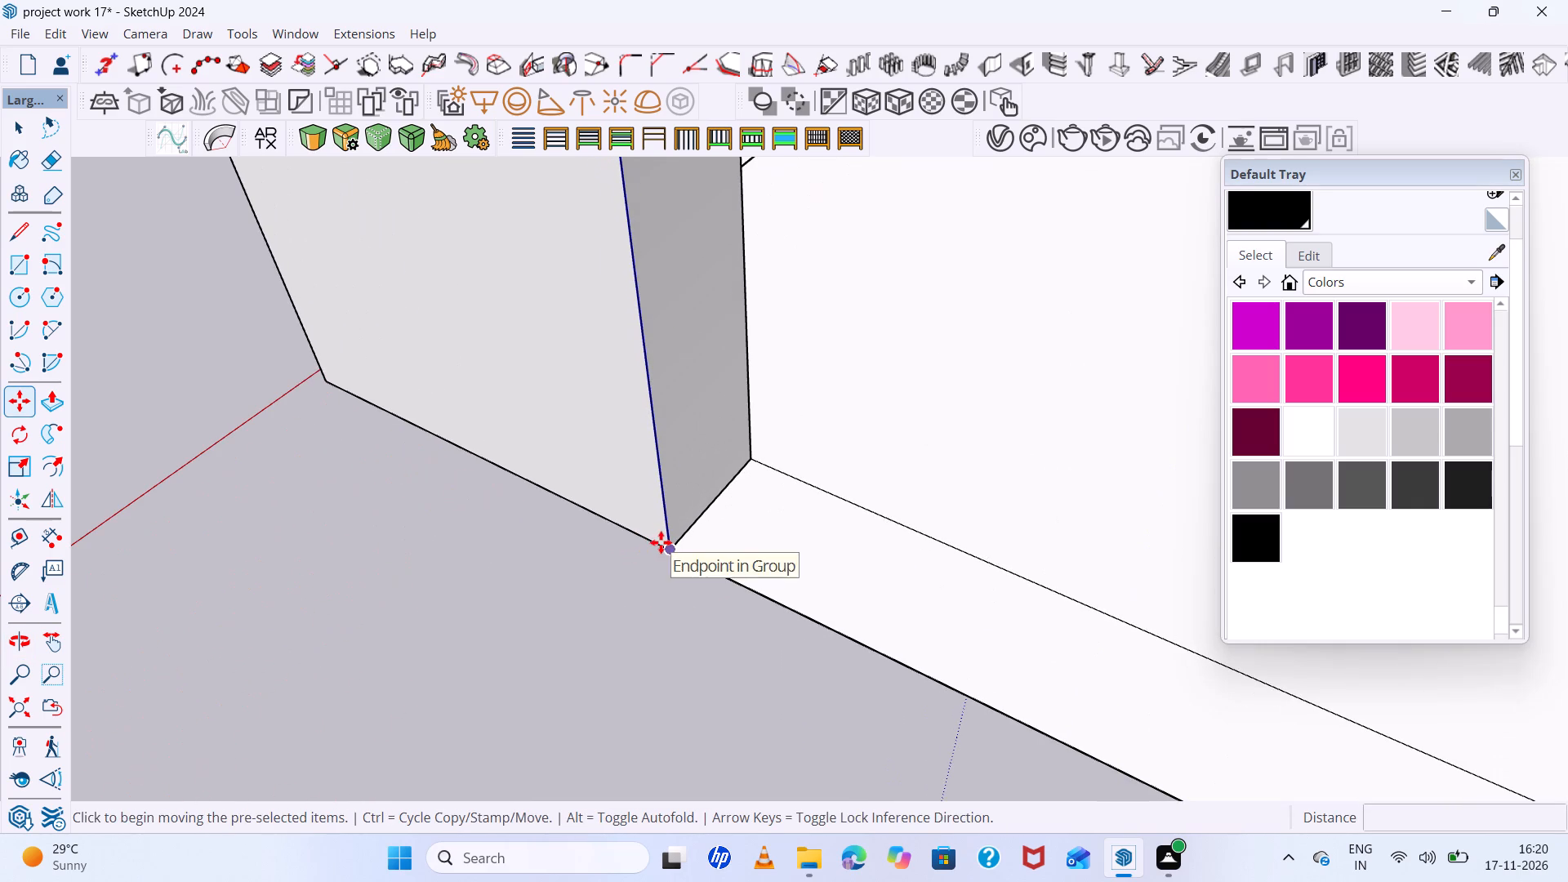
scroll(696, 553, up, 10)
key(space)
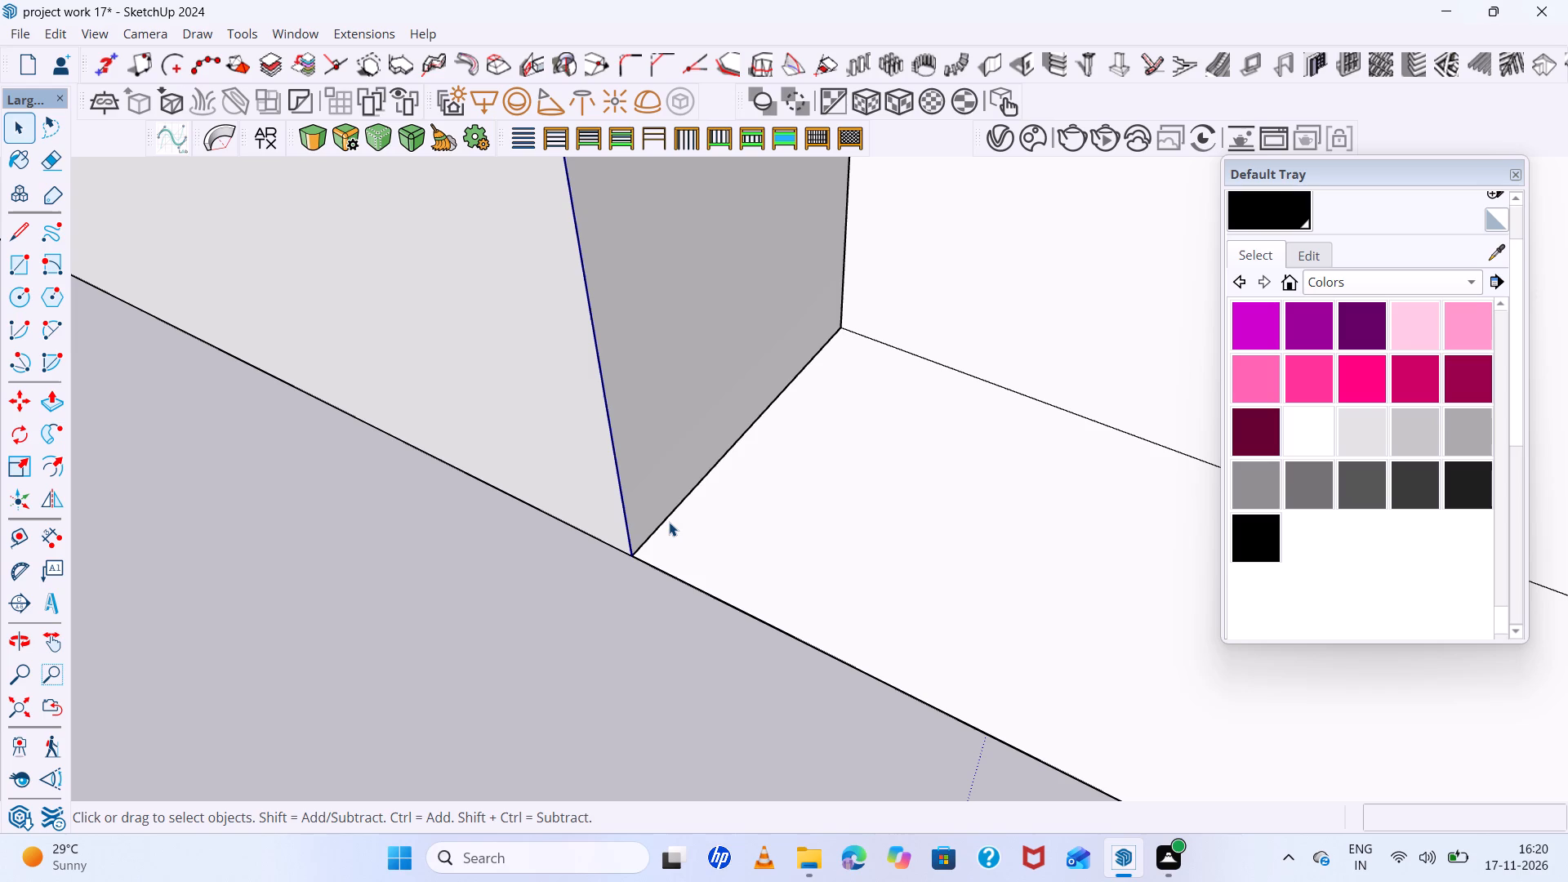
click(669, 522)
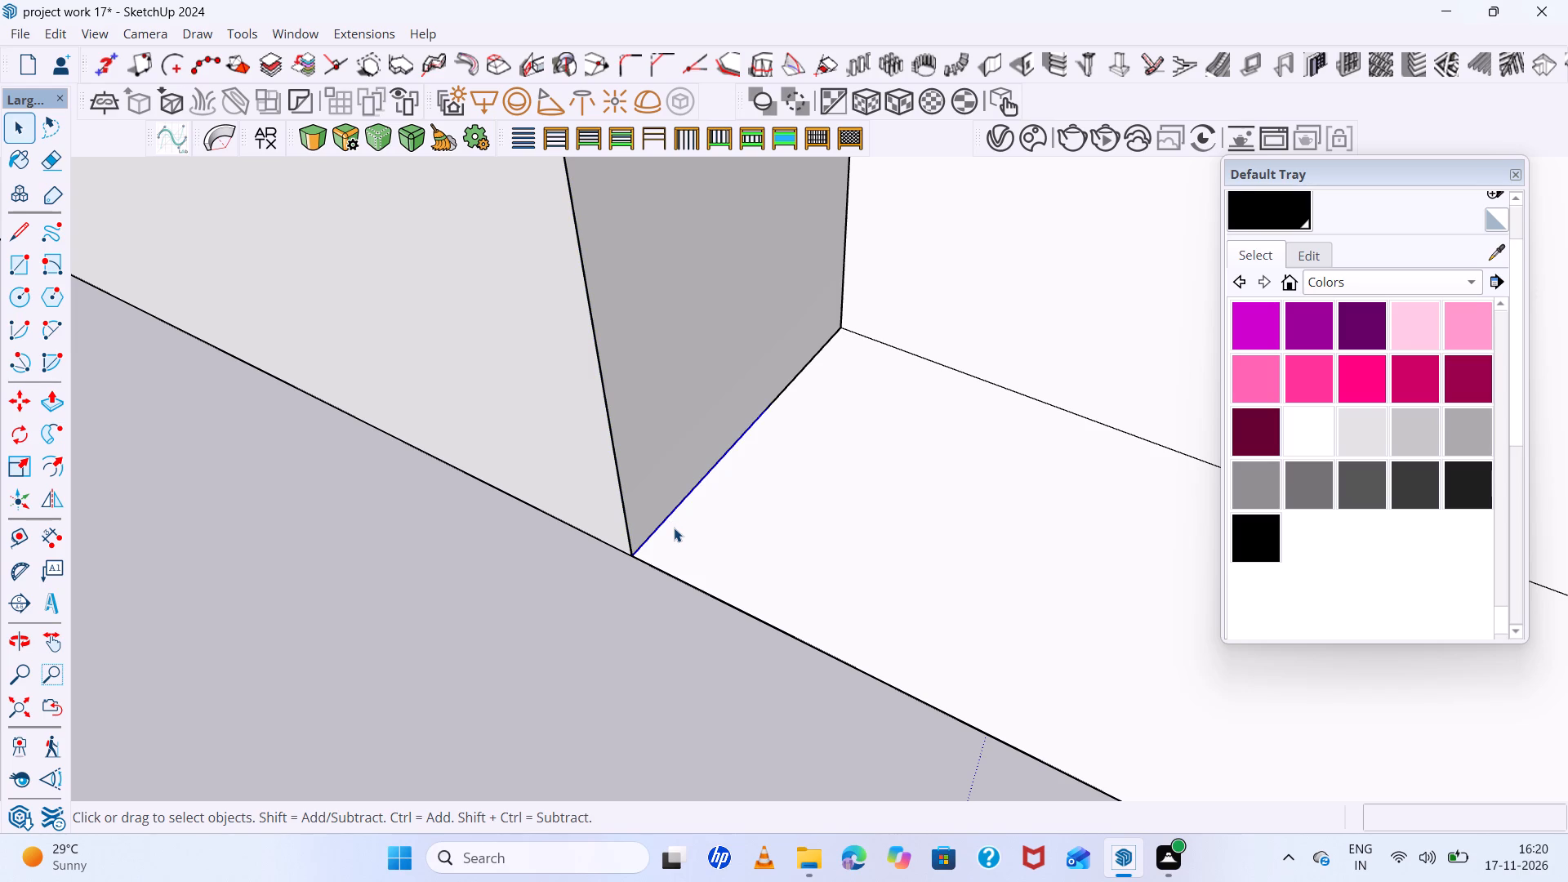
key(m)
scroll(621, 567, up, 3)
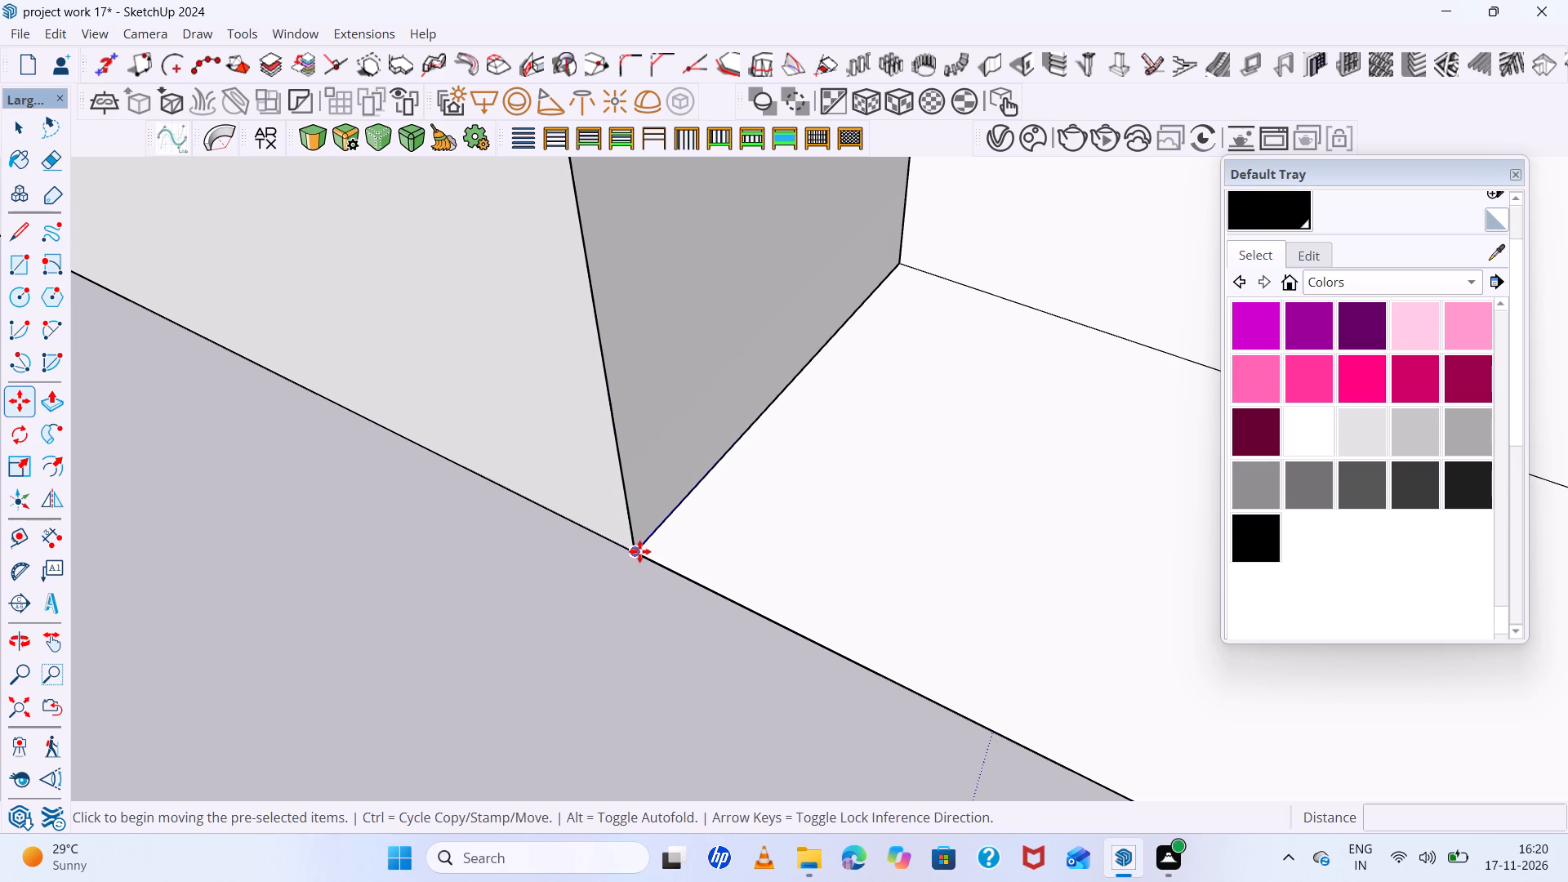
ctrl+click(639, 551)
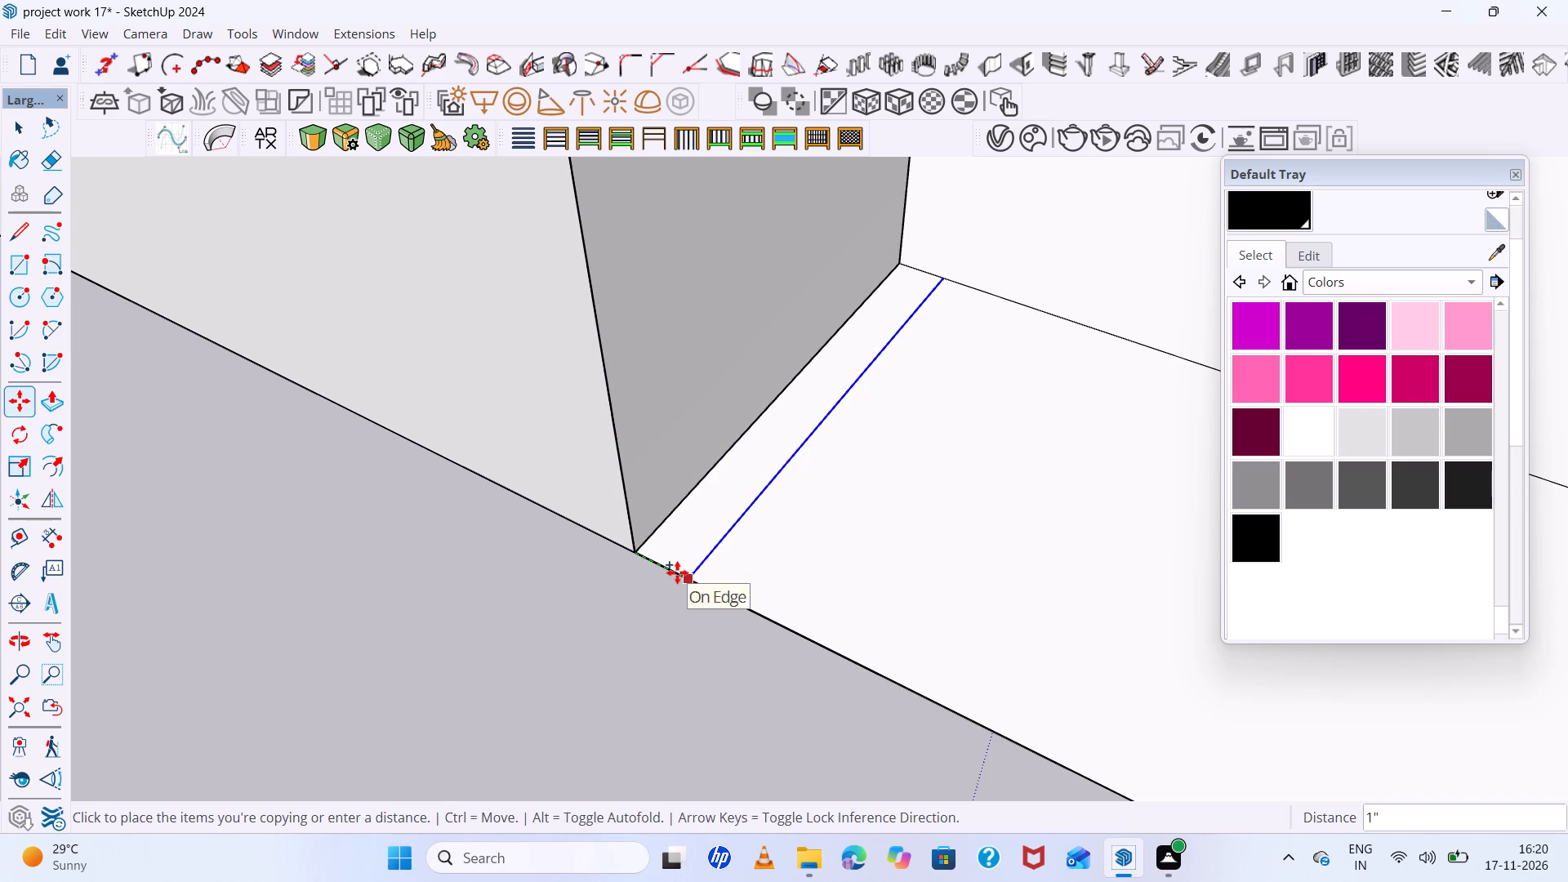
click(677, 572)
scroll(677, 572, down, 6)
scroll(690, 533, up, 5)
key(space)
Extrude the narrow strip profile along the pasted arch path with Follow Me to form the opening's trim.
click(694, 551)
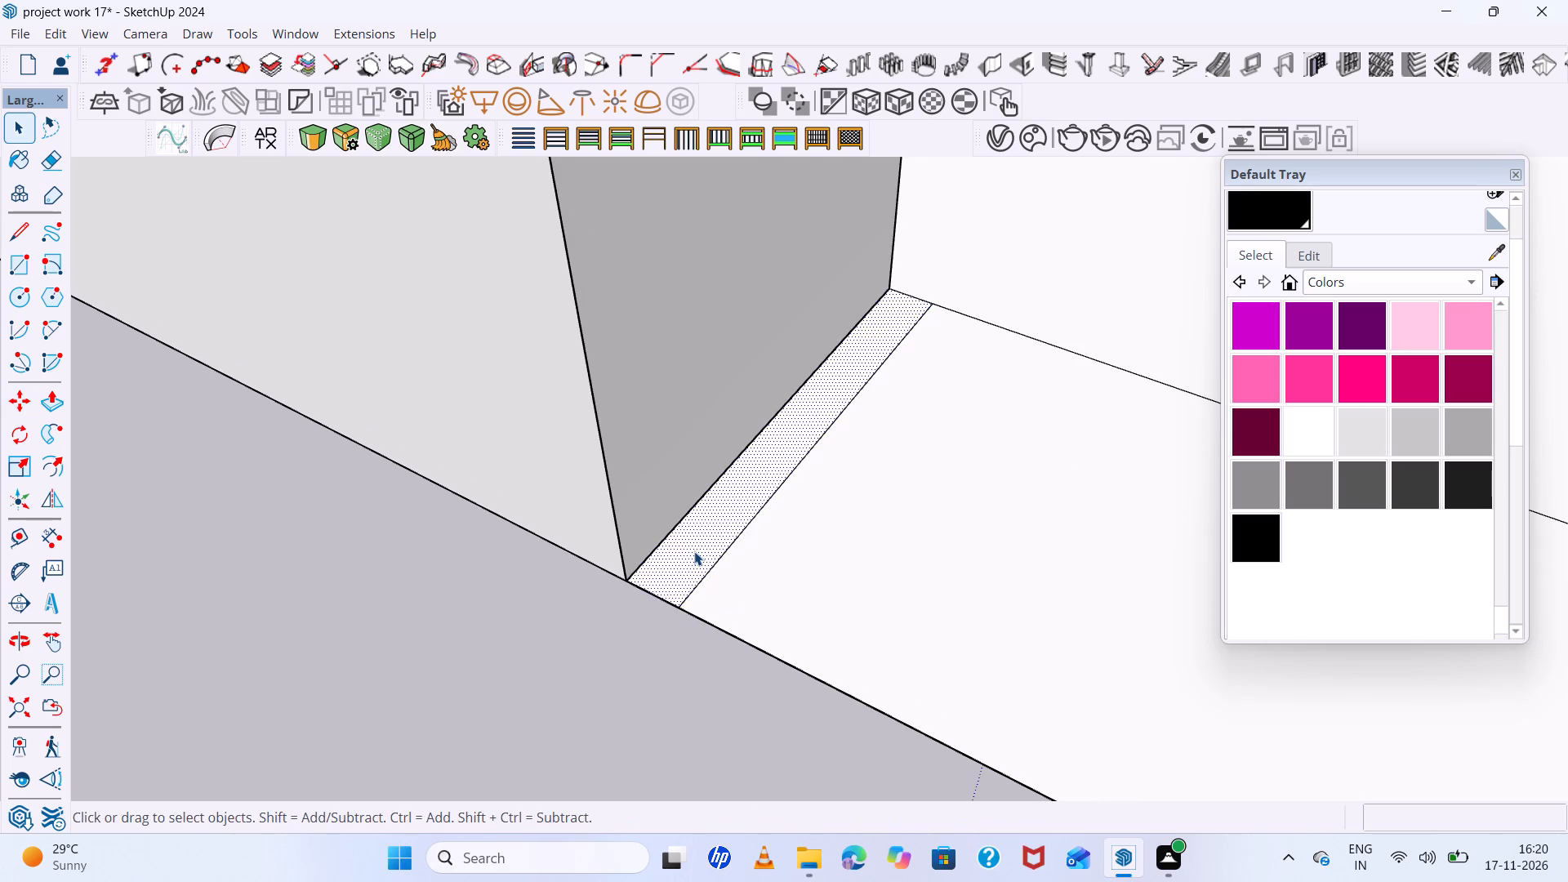
scroll(694, 551, down, 5)
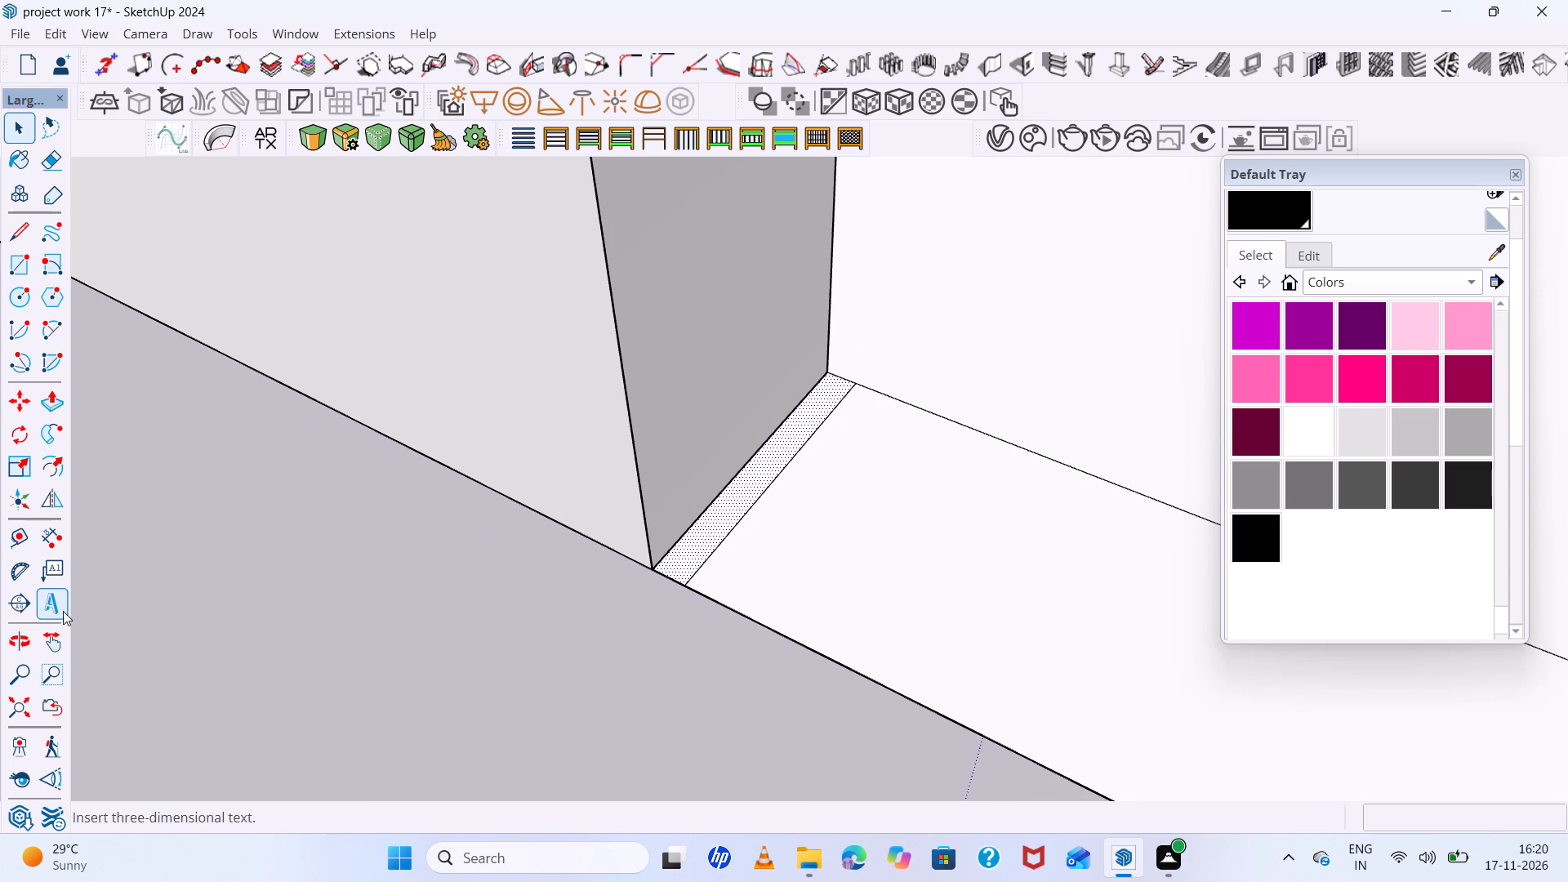
click(638, 465)
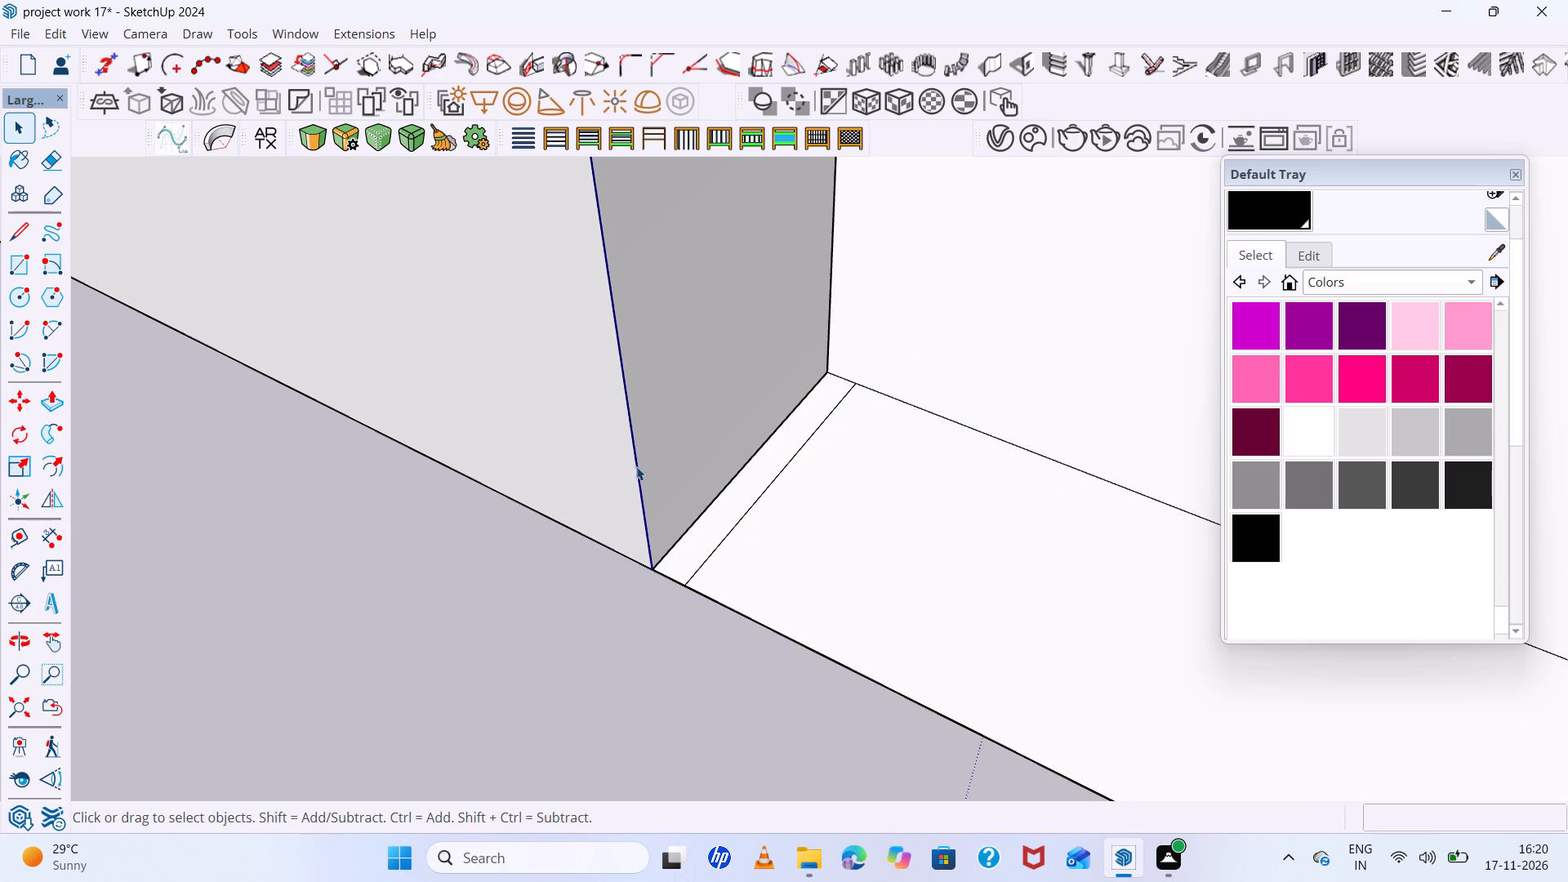
click(50, 433)
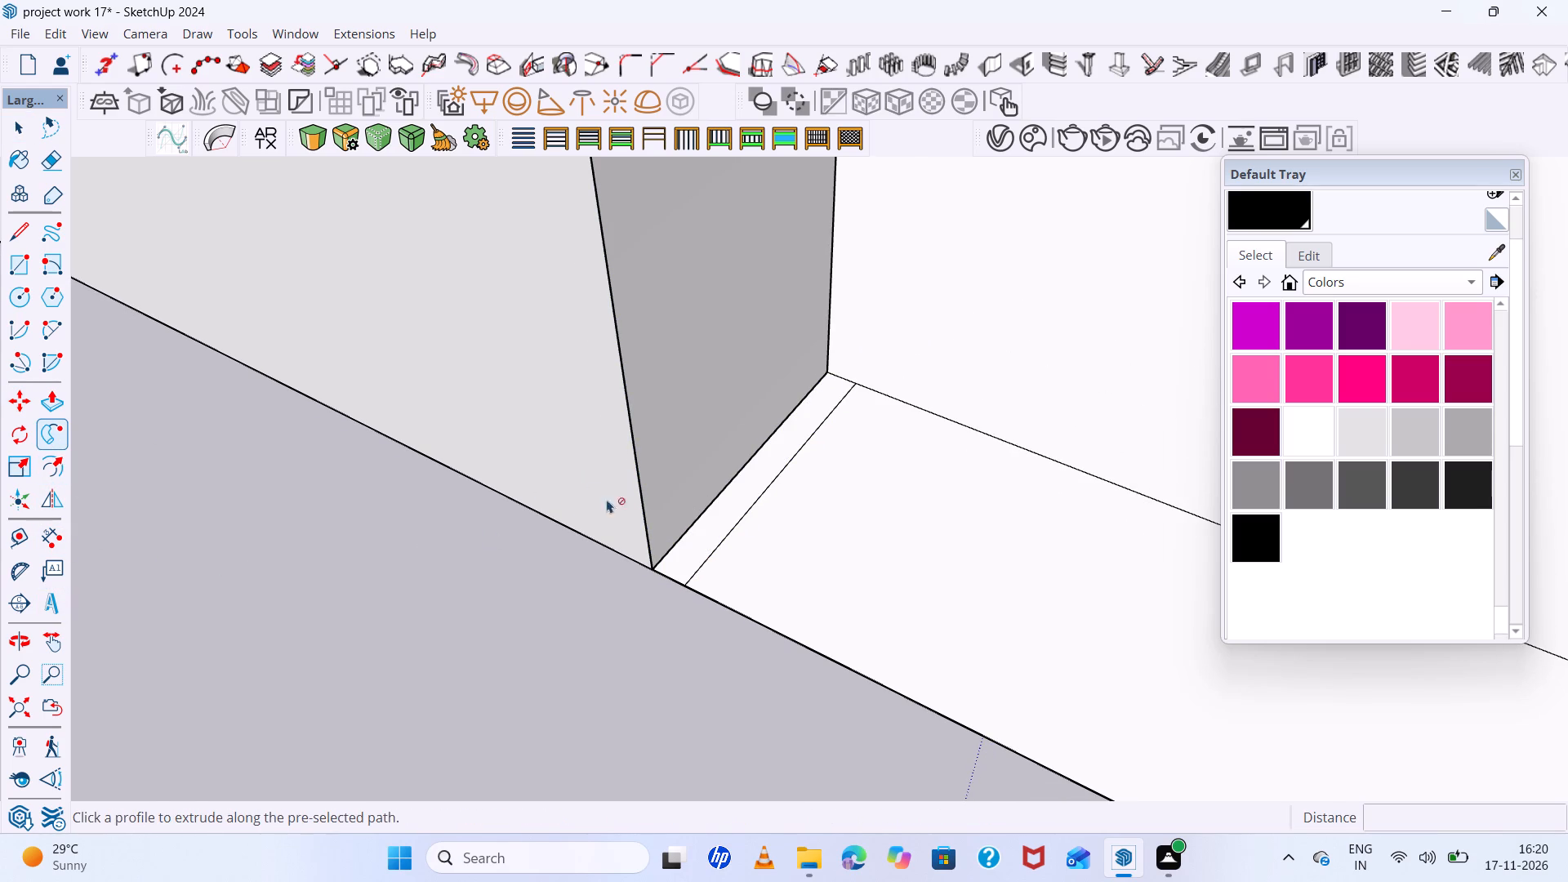
click(684, 554)
Inspect the new arch trim from outside and inside the room, along with the arched opening in the opposite side wall.
scroll(657, 564, down, 13)
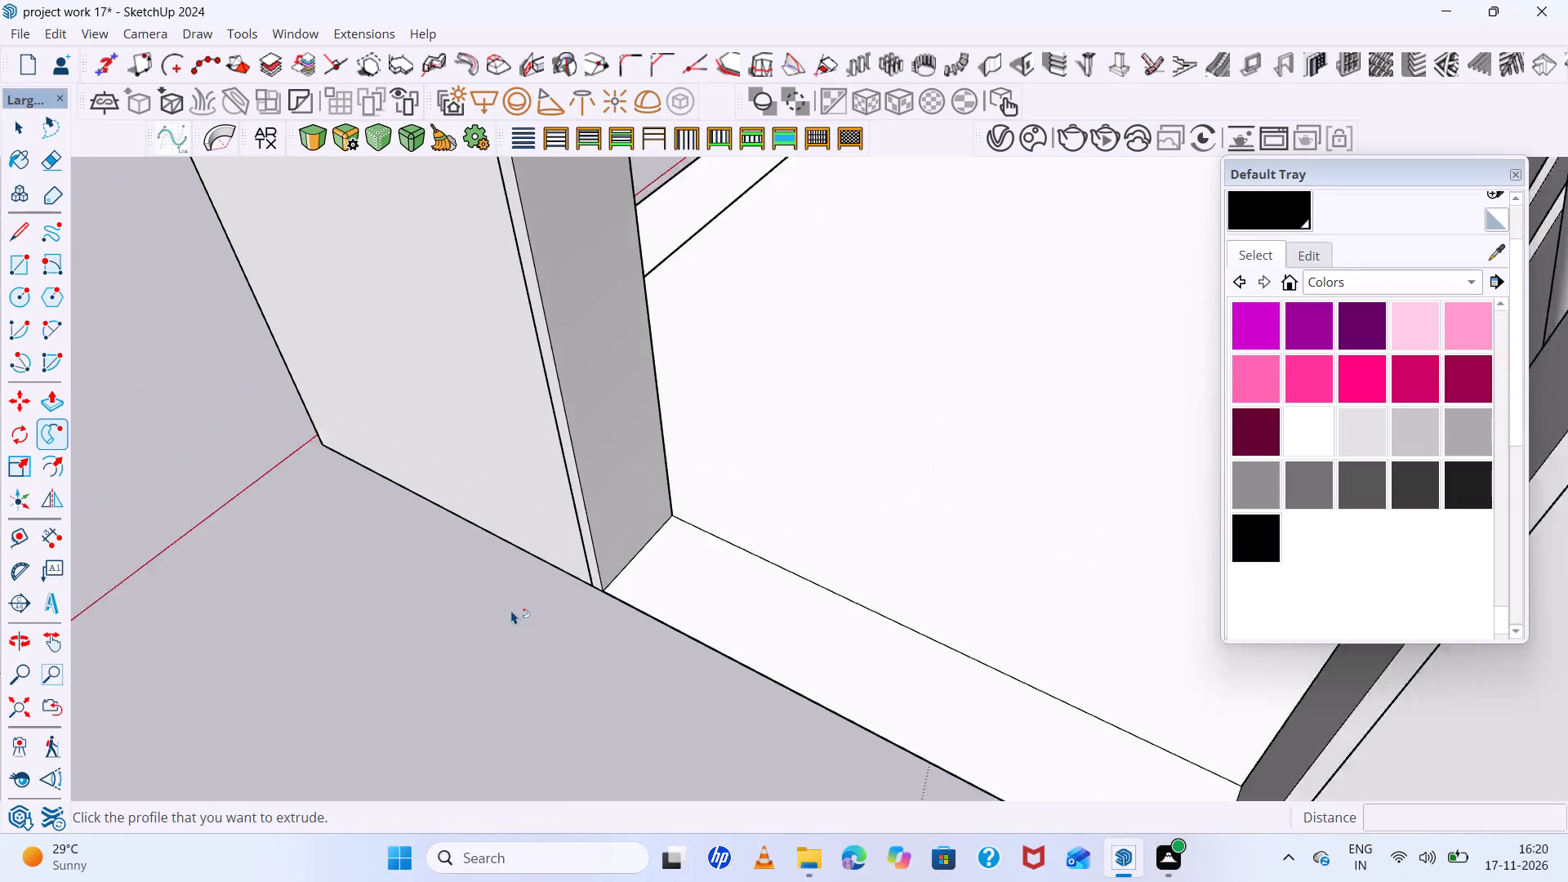
scroll(511, 610, down, 11)
scroll(595, 648, down, 6)
middle_drag(626, 680, 1050, 585)
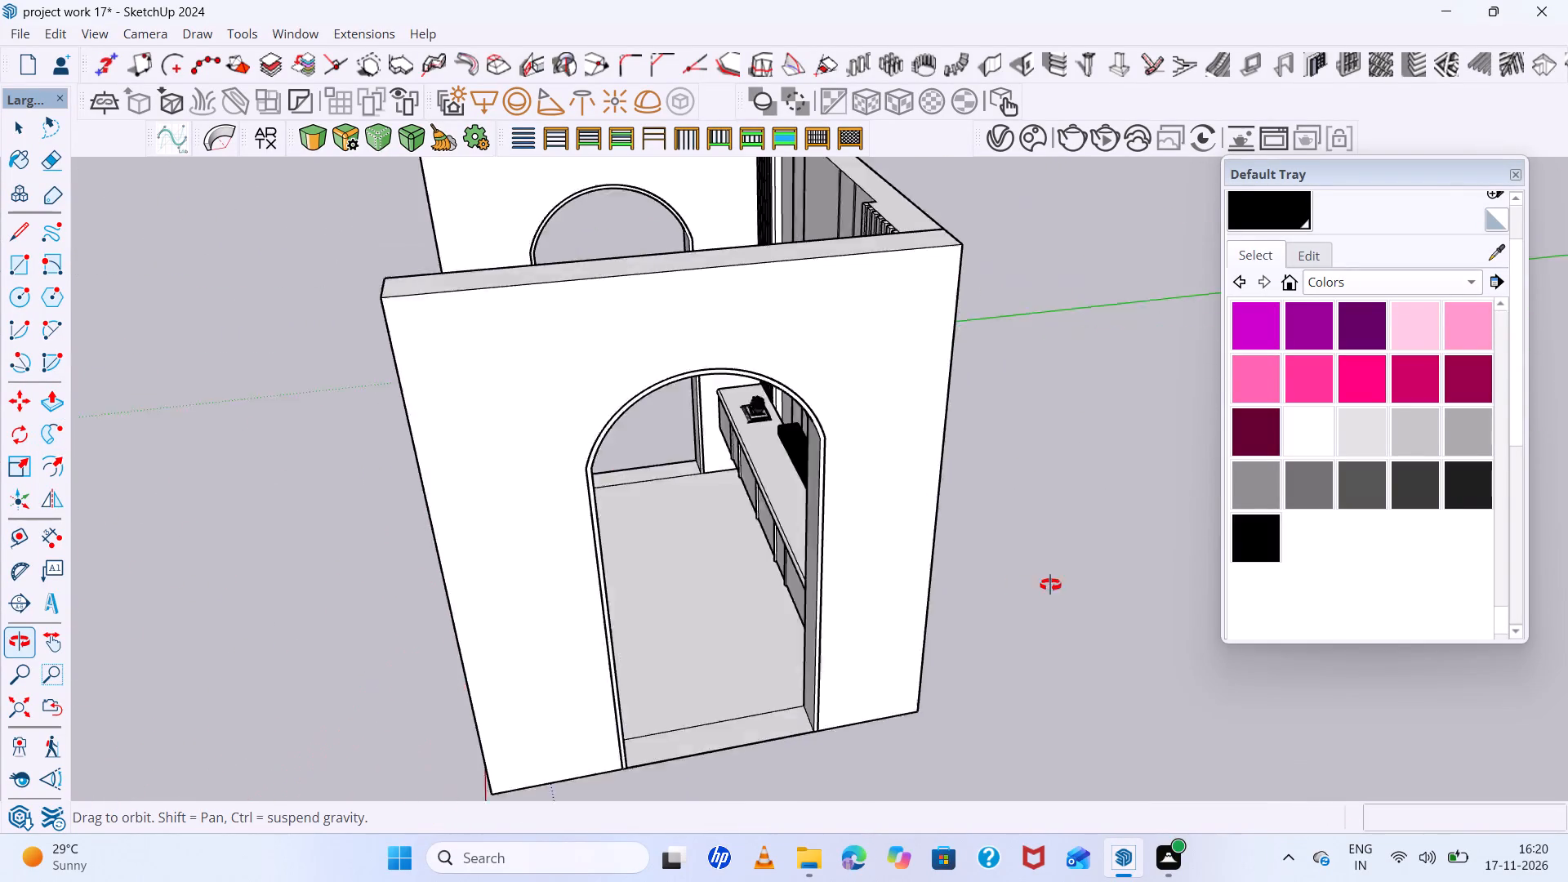
middle_drag(1050, 585, 1178, 588)
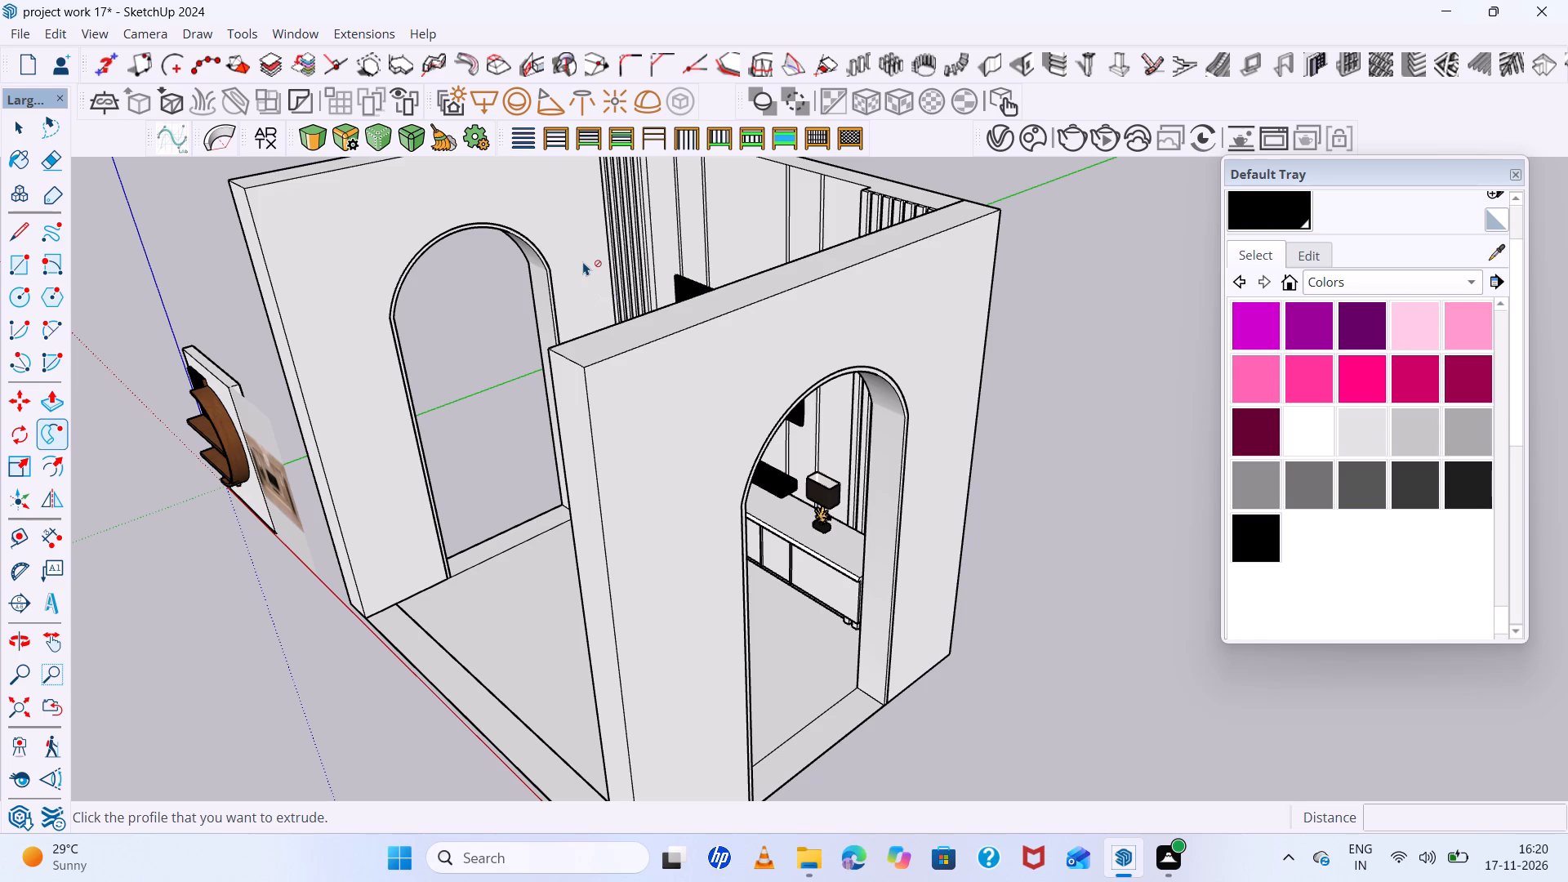
scroll(586, 281, down, 6)
scroll(603, 525, up, 4)
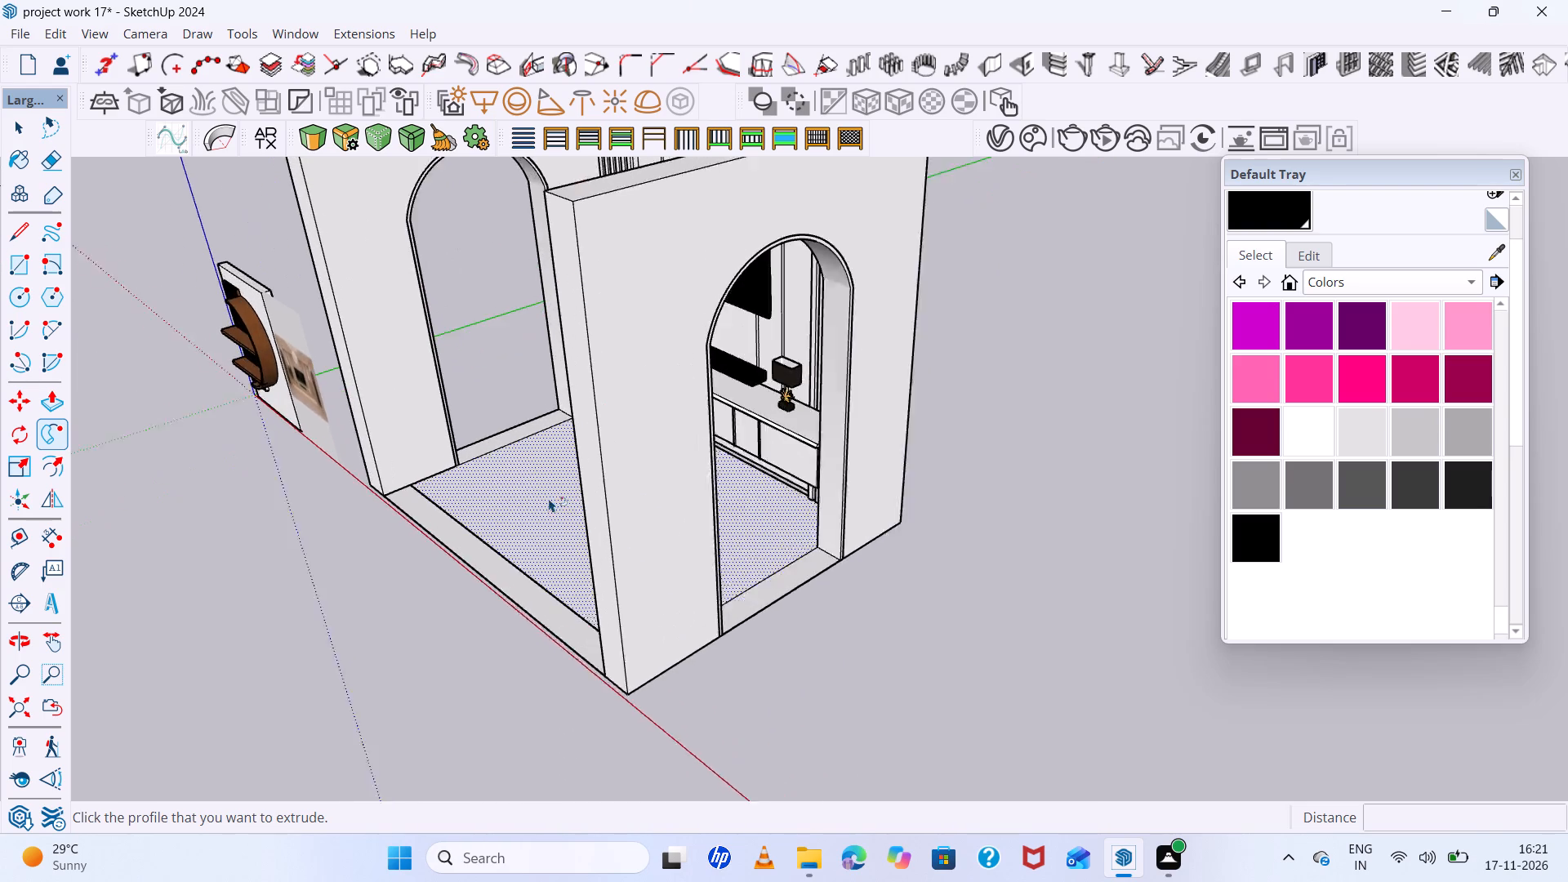
scroll(549, 498, up, 6)
scroll(514, 434, down, 4)
middle_drag(542, 429, 607, 478)
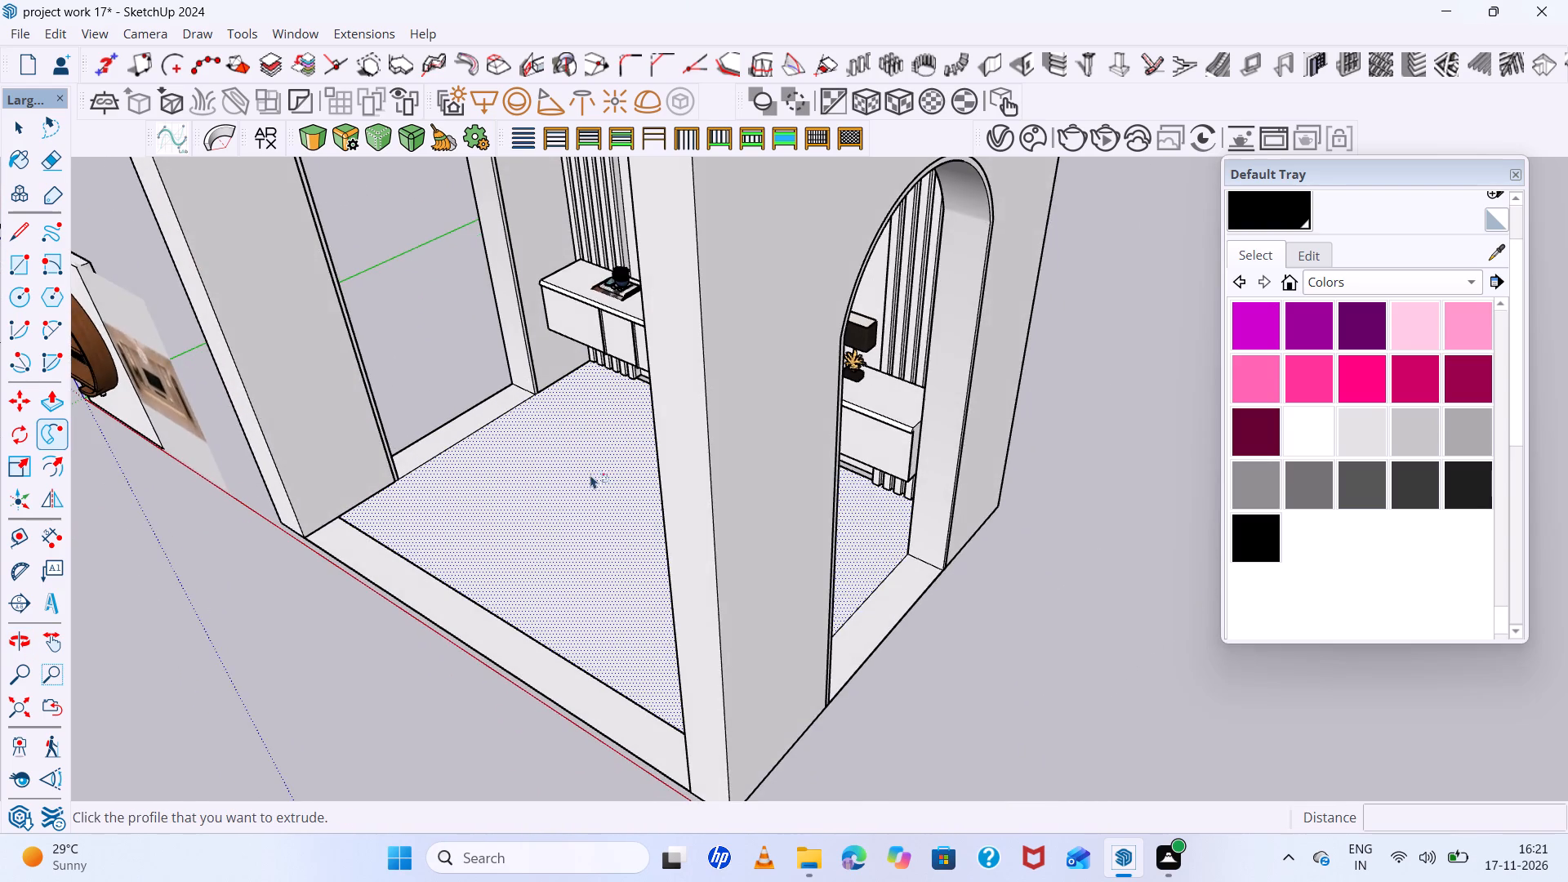
scroll(566, 464, up, 5)
scroll(570, 464, down, 4)
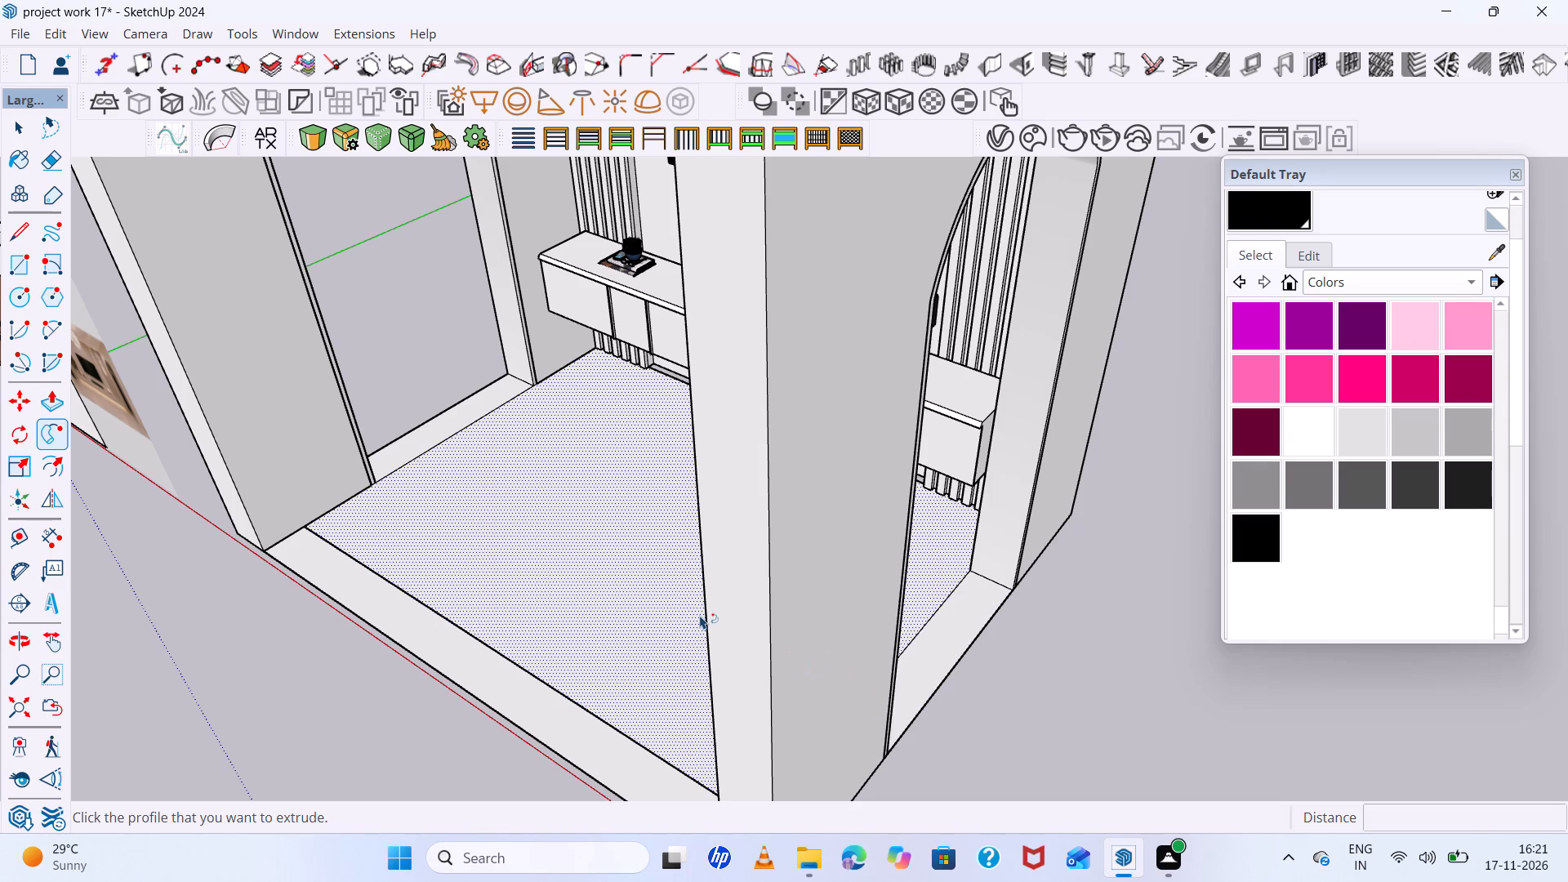
scroll(694, 617, down, 5)
scroll(430, 438, up, 3)
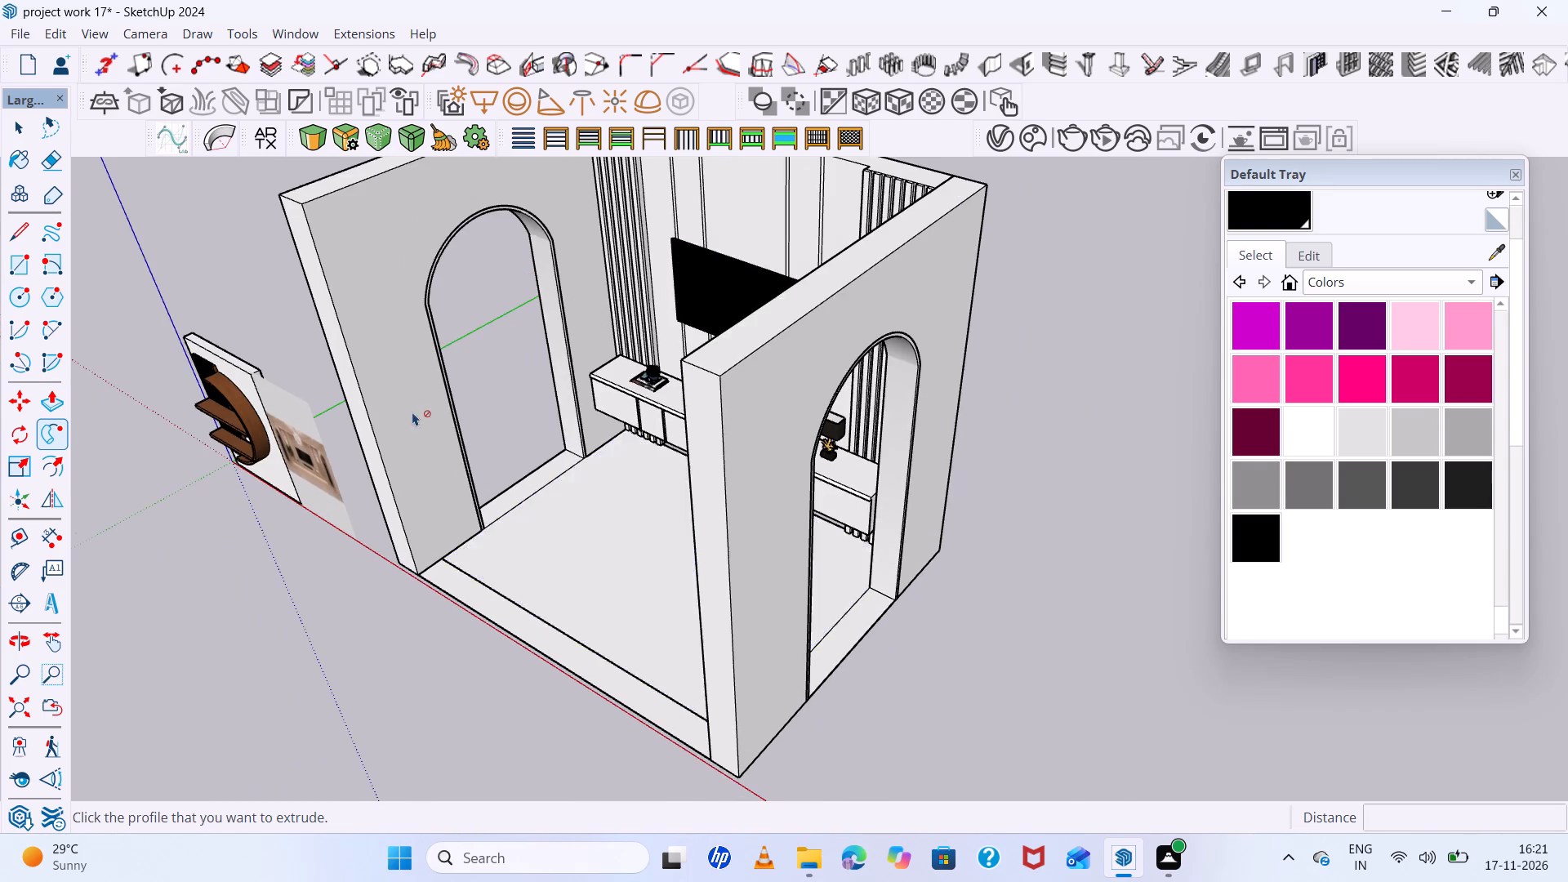
scroll(412, 412, up, 2)
middle_drag(520, 537, 576, 556)
key(space)
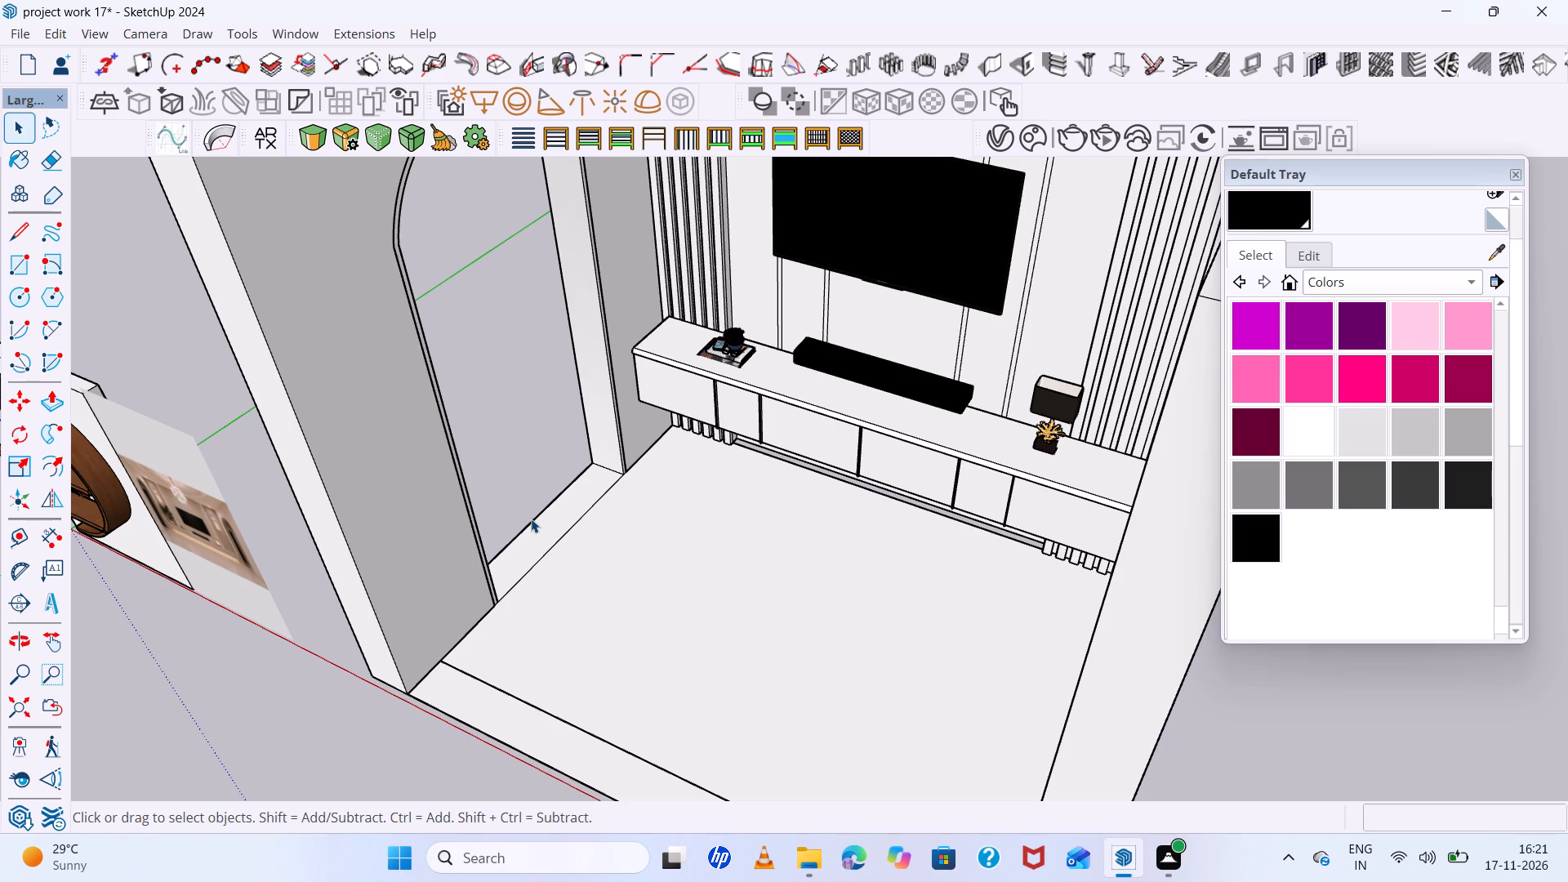
Select the room-side floor edge across the arched opening in the opposite side wall.
scroll(125, 554, down, 1)
scroll(410, 600, down, 1)
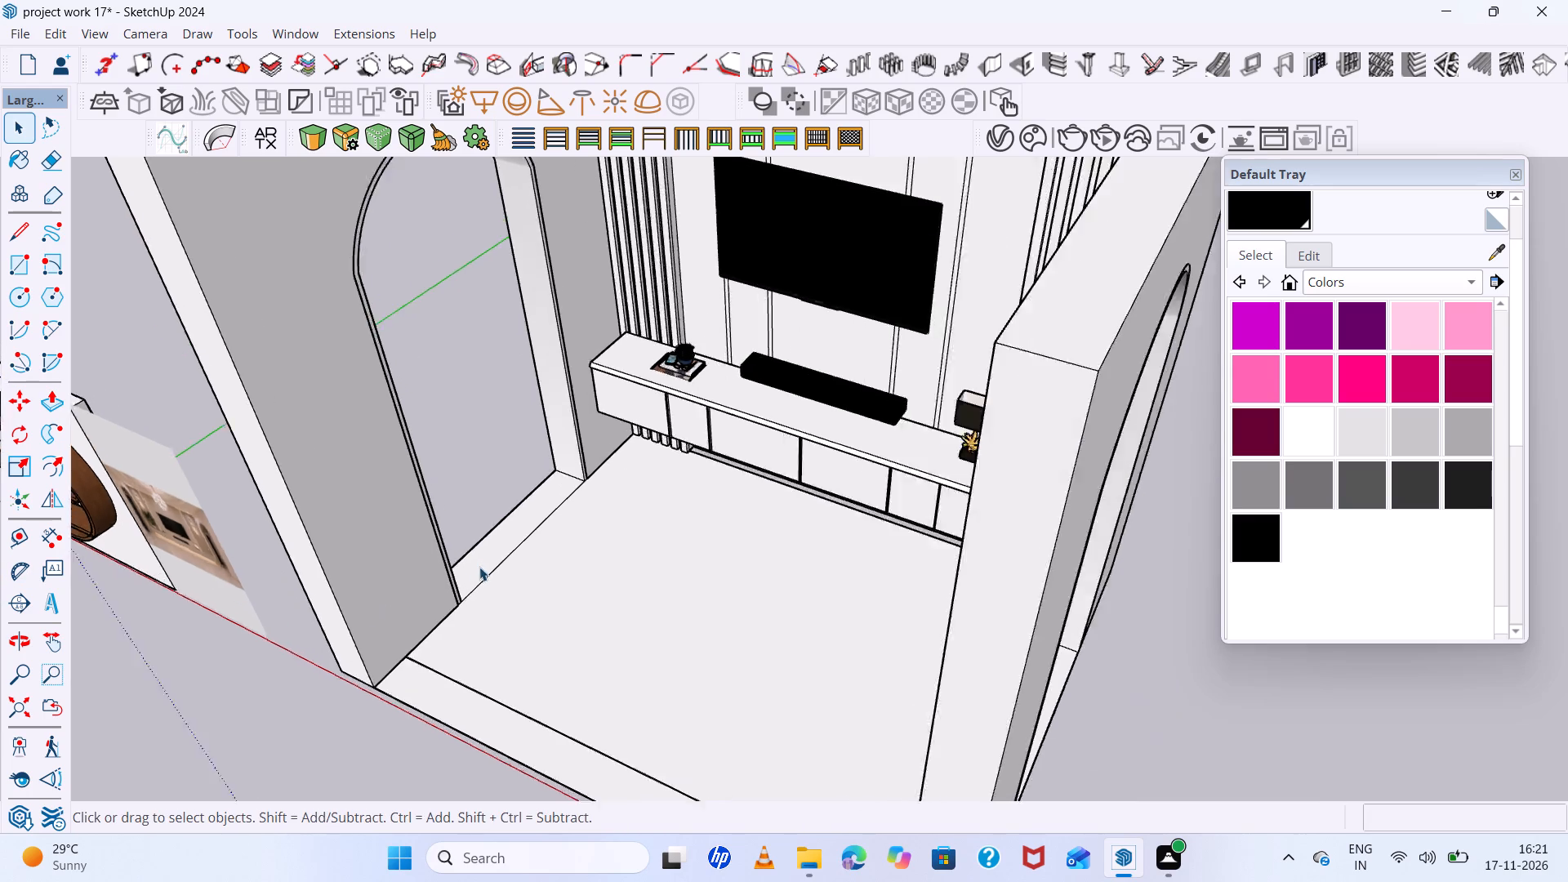
scroll(479, 567, up, 9)
click(502, 597)
scroll(502, 597, down, 3)
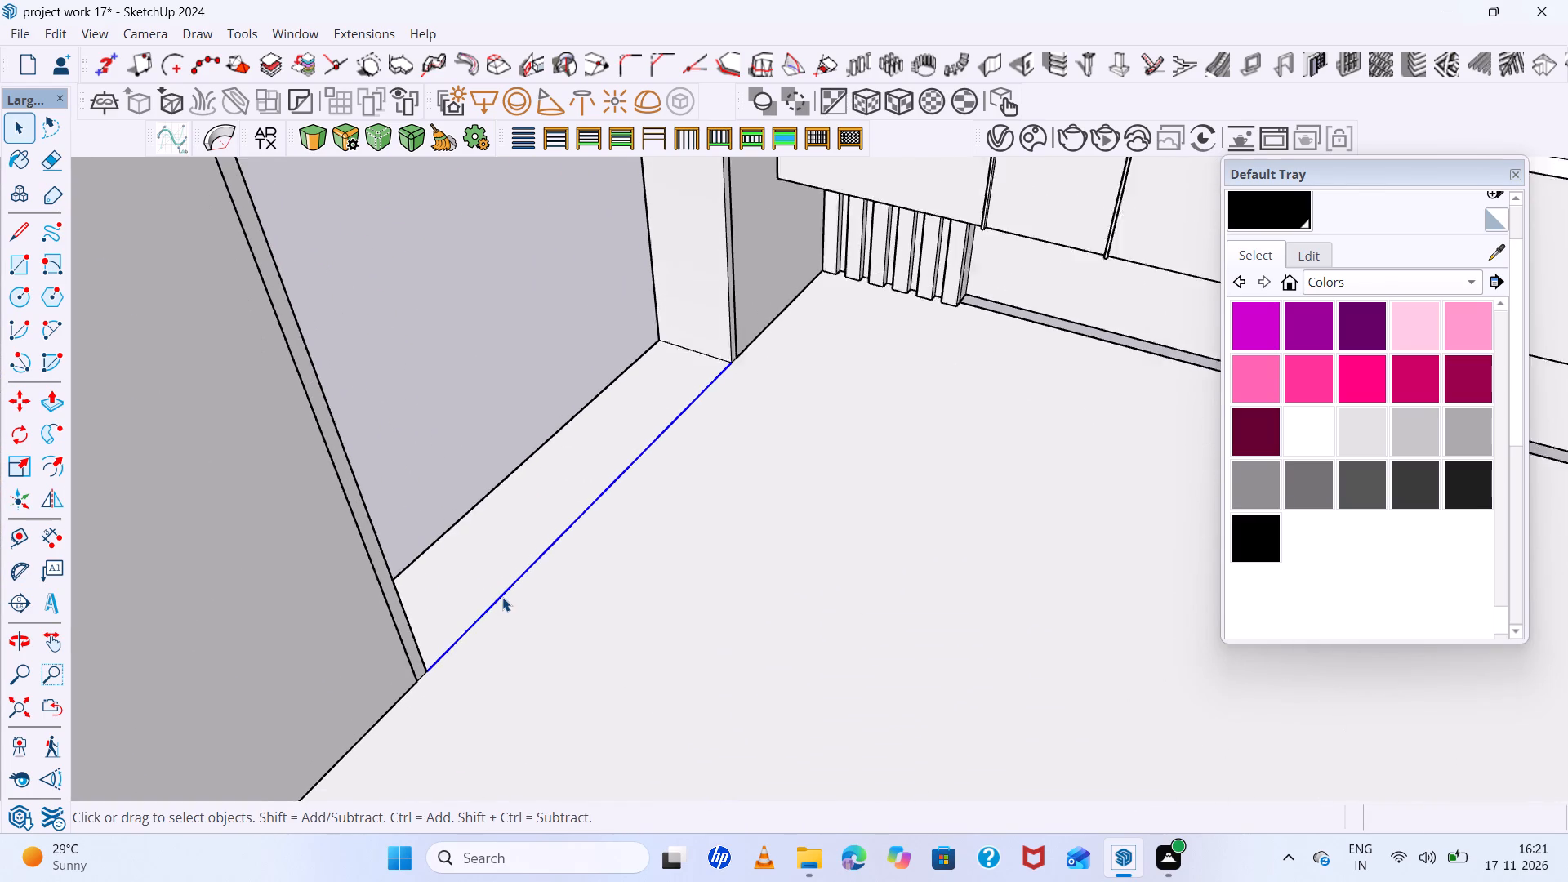
scroll(502, 597, down, 13)
middle_drag(501, 597, 544, 504)
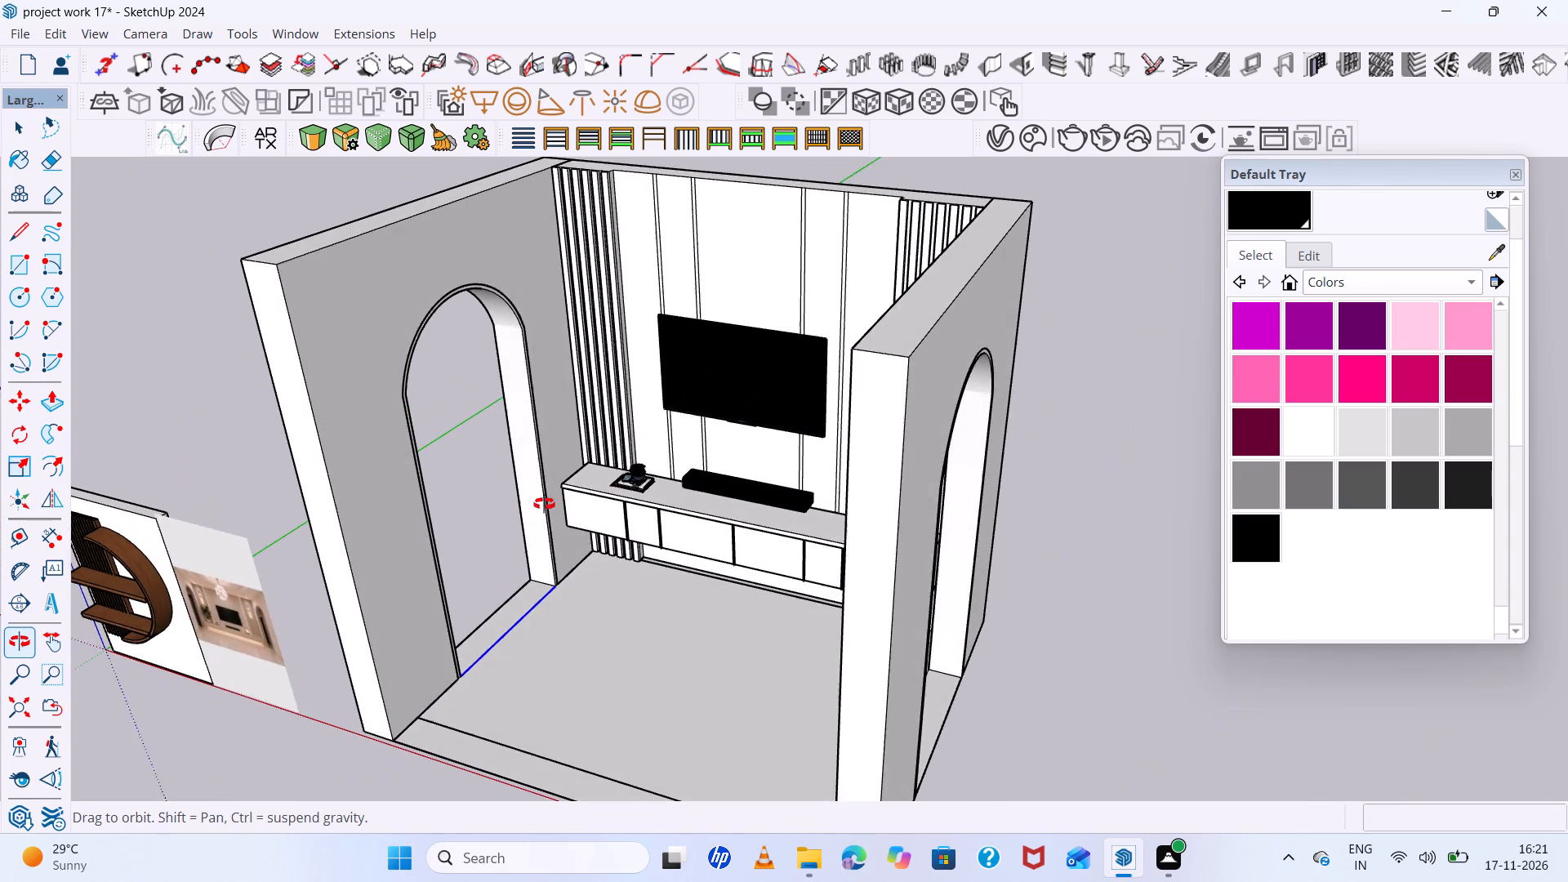
middle_drag(544, 504, 550, 497)
scroll(563, 598, up, 5)
scroll(479, 630, down, 4)
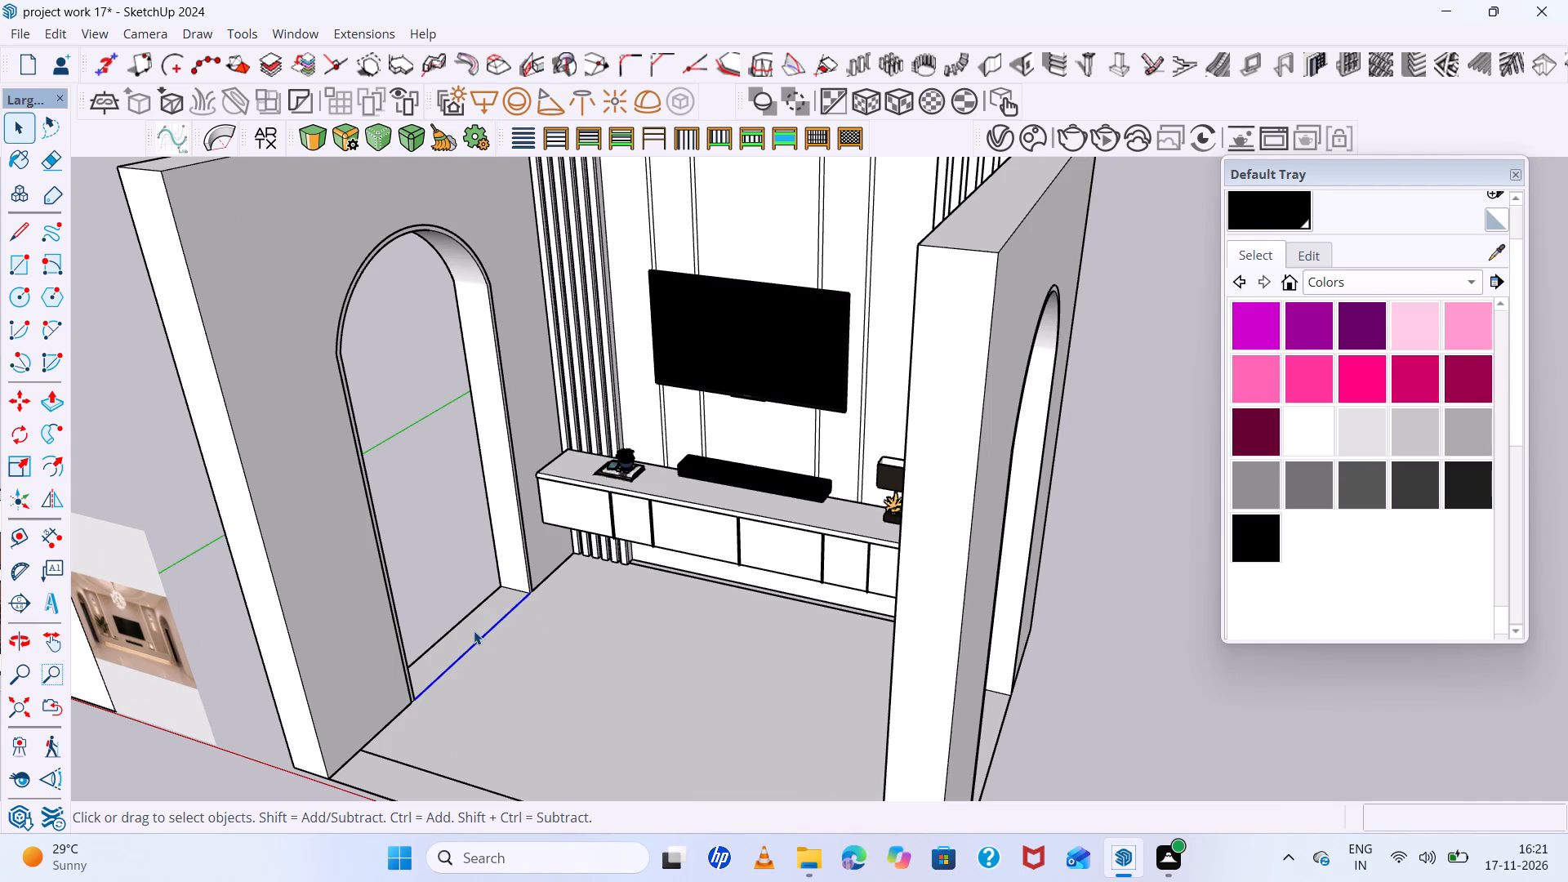
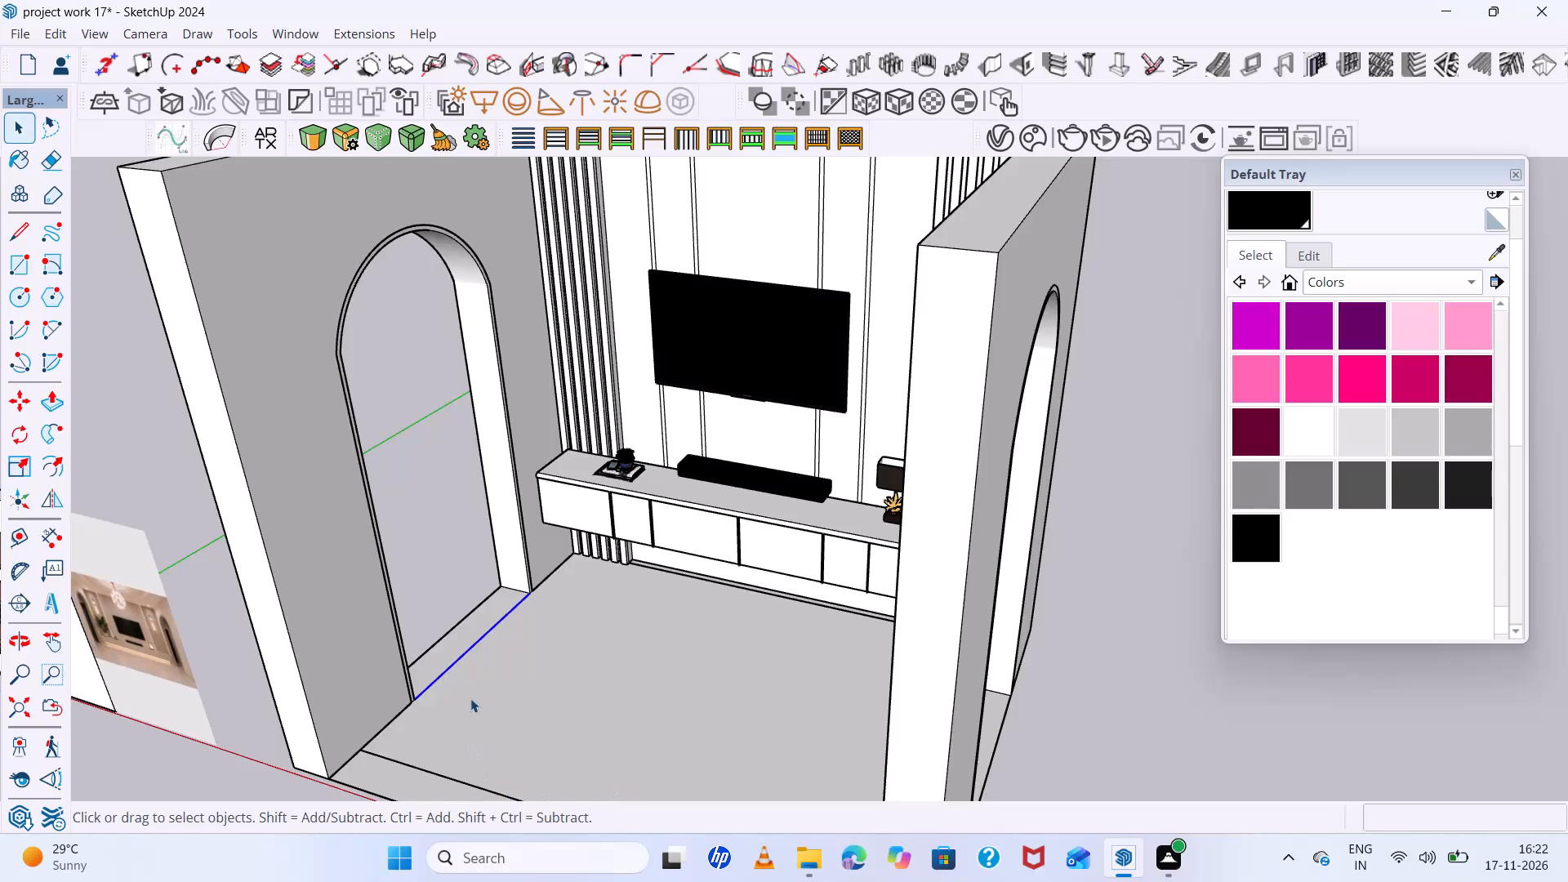
Delete the room-side floor edge across the arched opening in the side wall nearest the console's plant decor.
scroll(470, 698, down, 3)
scroll(415, 671, up, 5)
key(space)
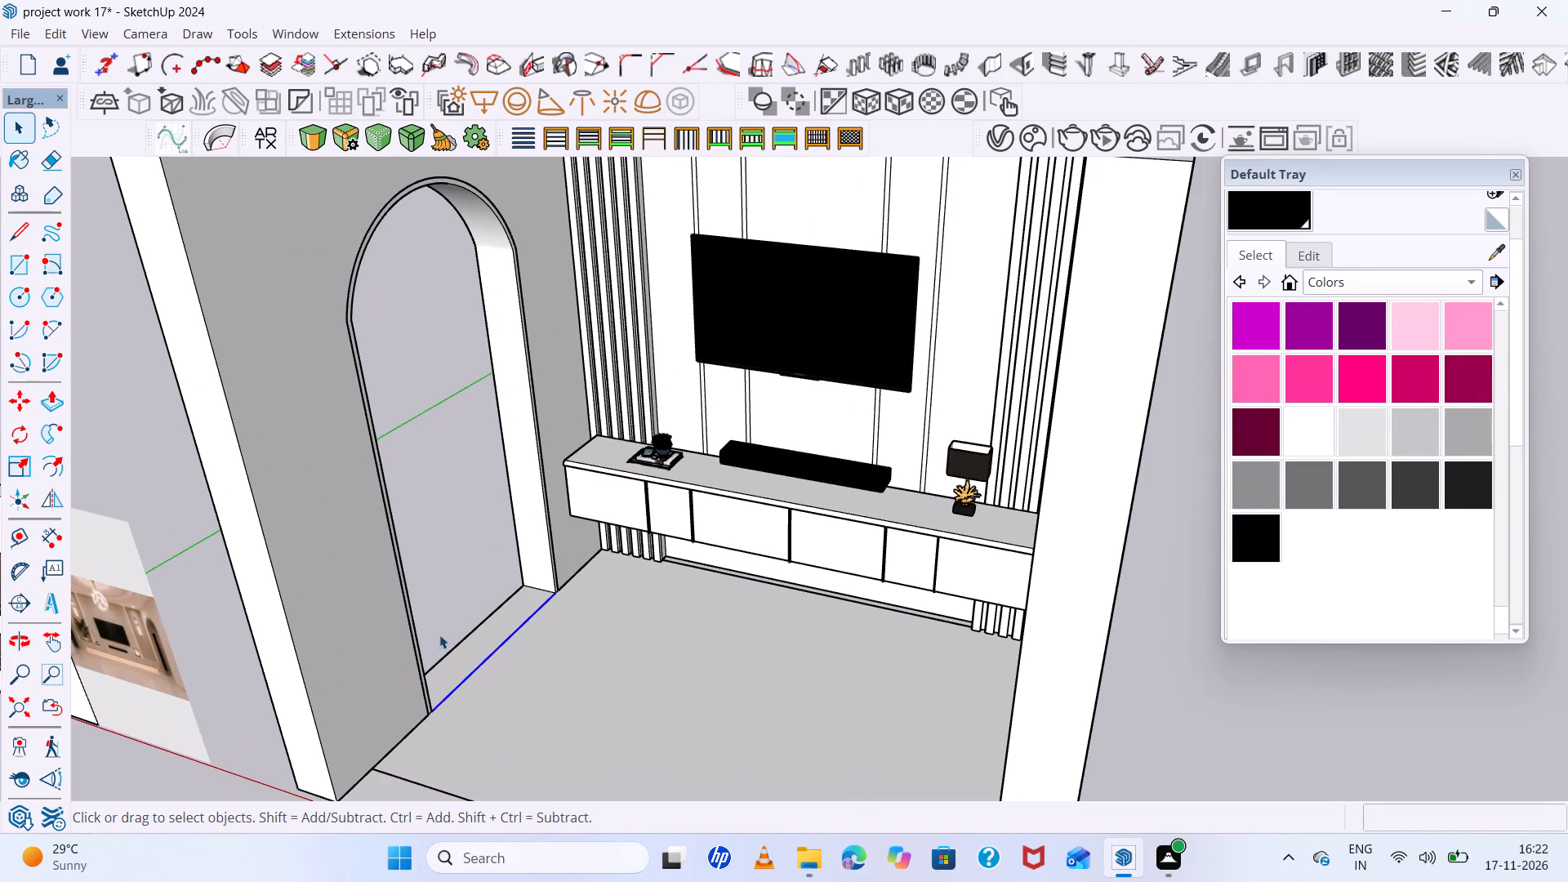
click(439, 634)
scroll(451, 688, up, 8)
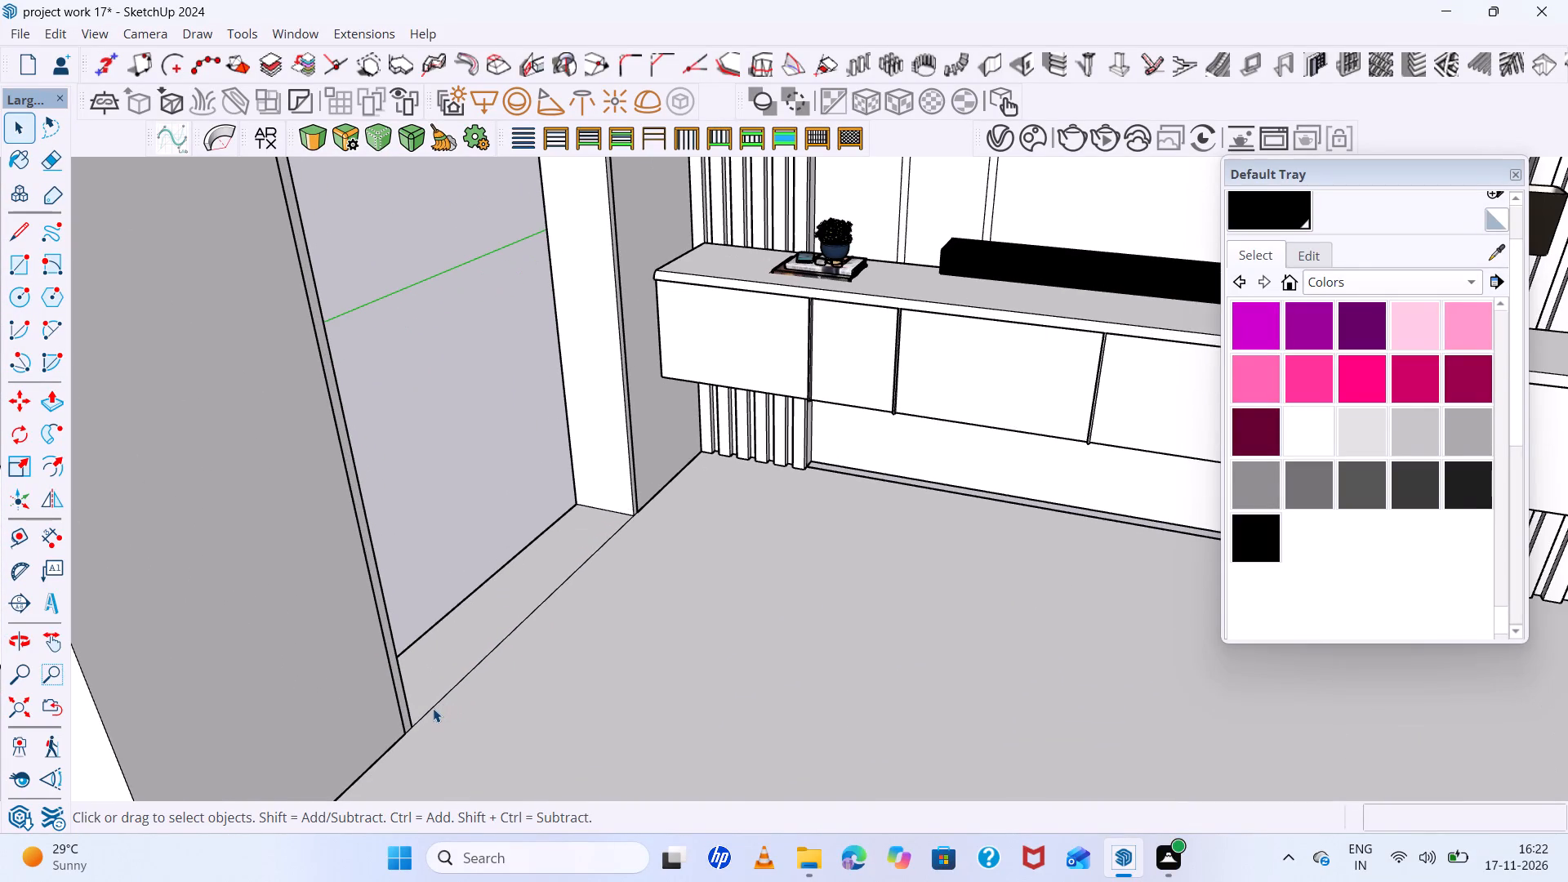
click(433, 708)
scroll(432, 709, down, 11)
scroll(434, 713, up, 1)
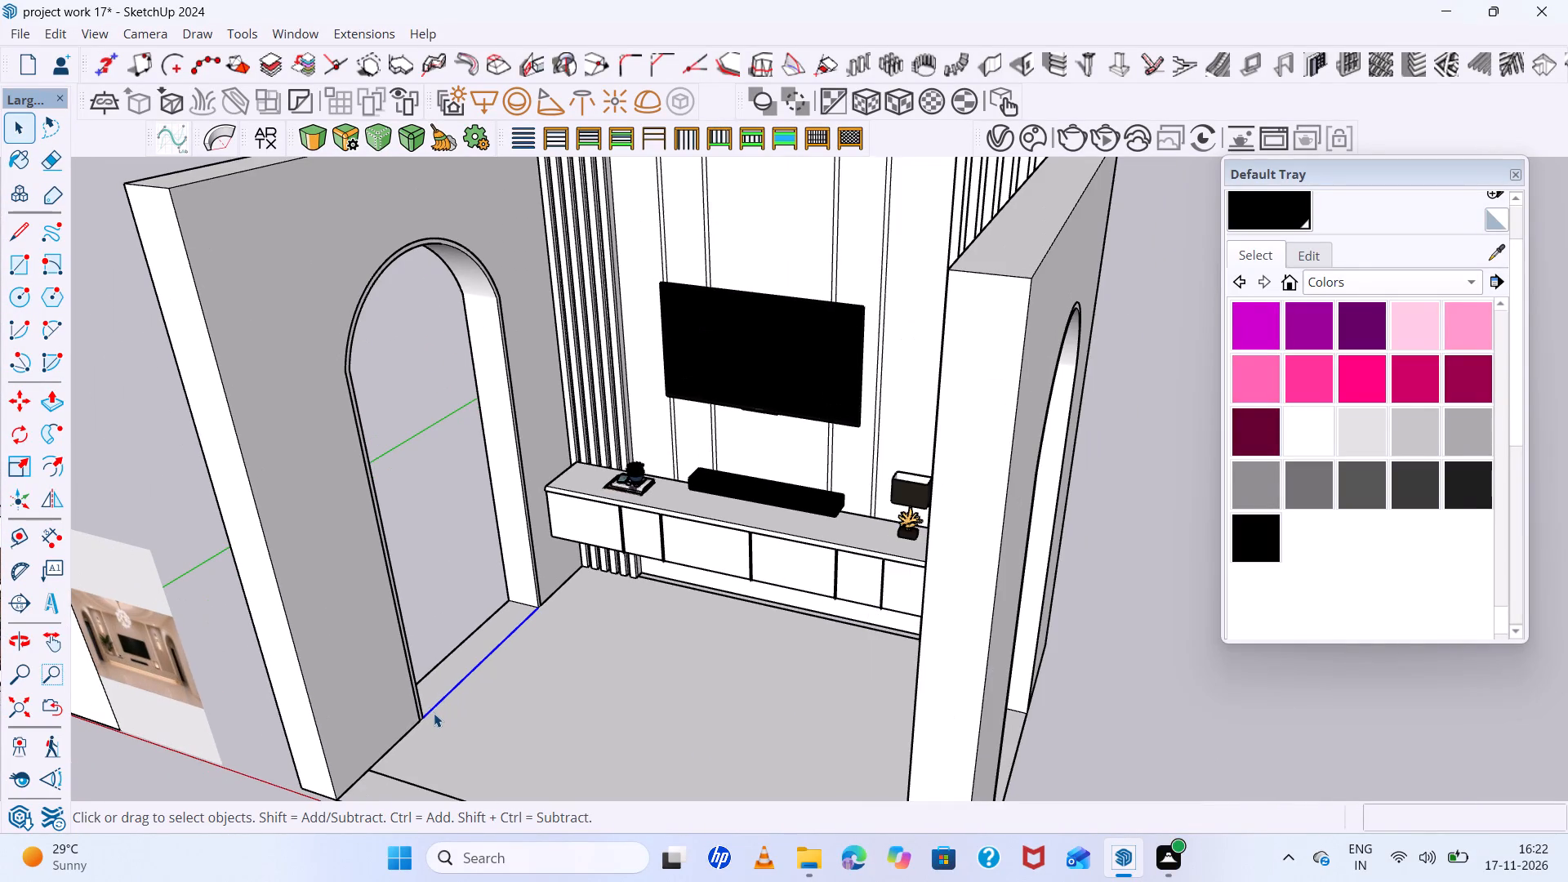
key(Delete)
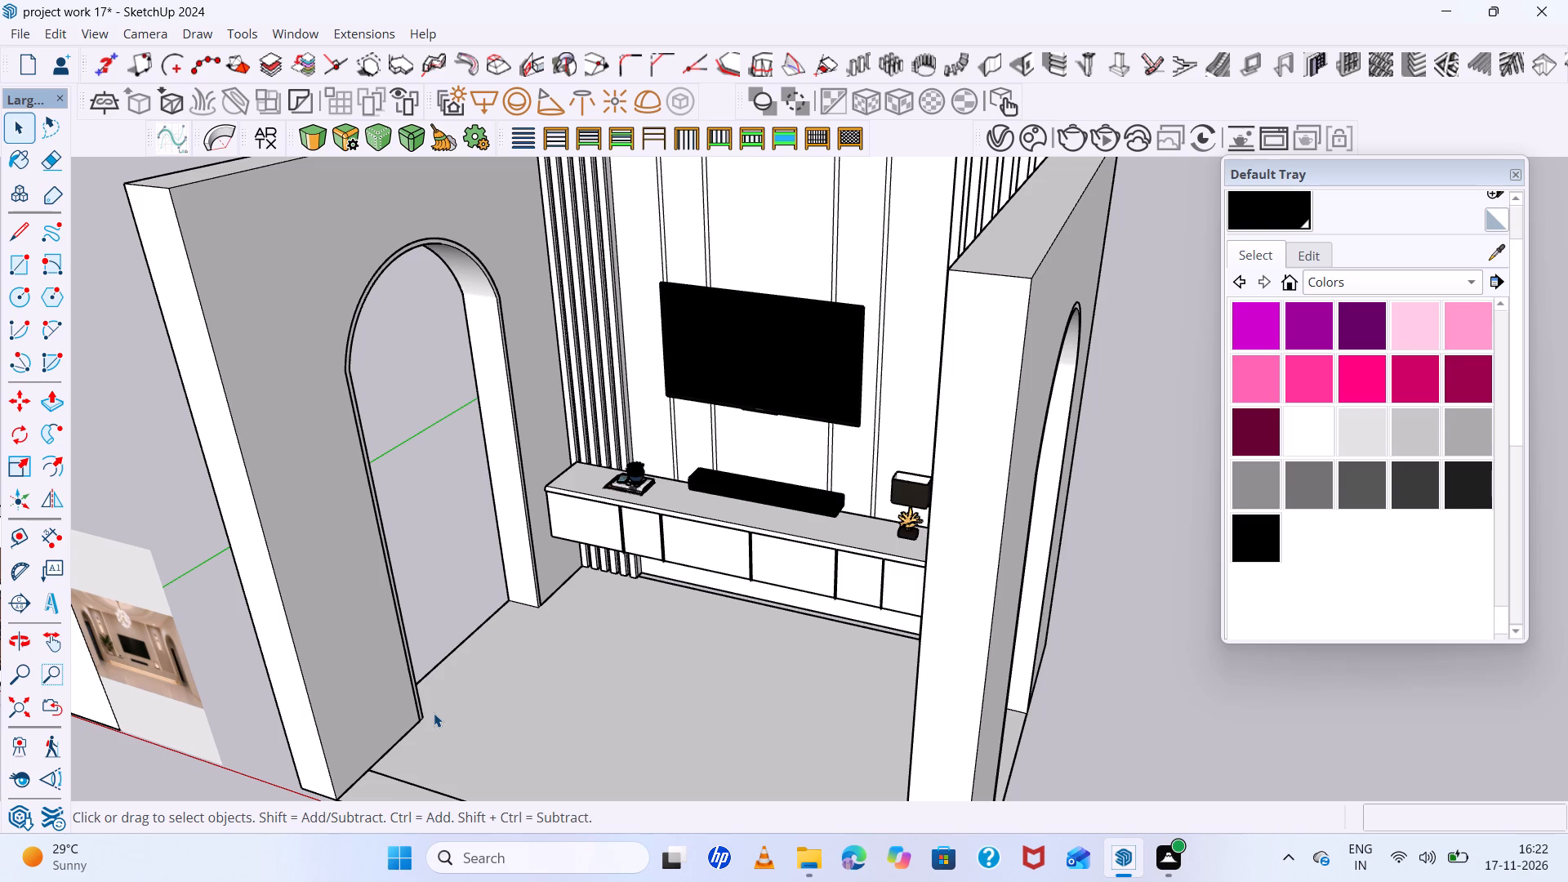
Delete the matching room-side floor edge across the arched opening in the side wall nearest the table lamp.
scroll(370, 570, down, 9)
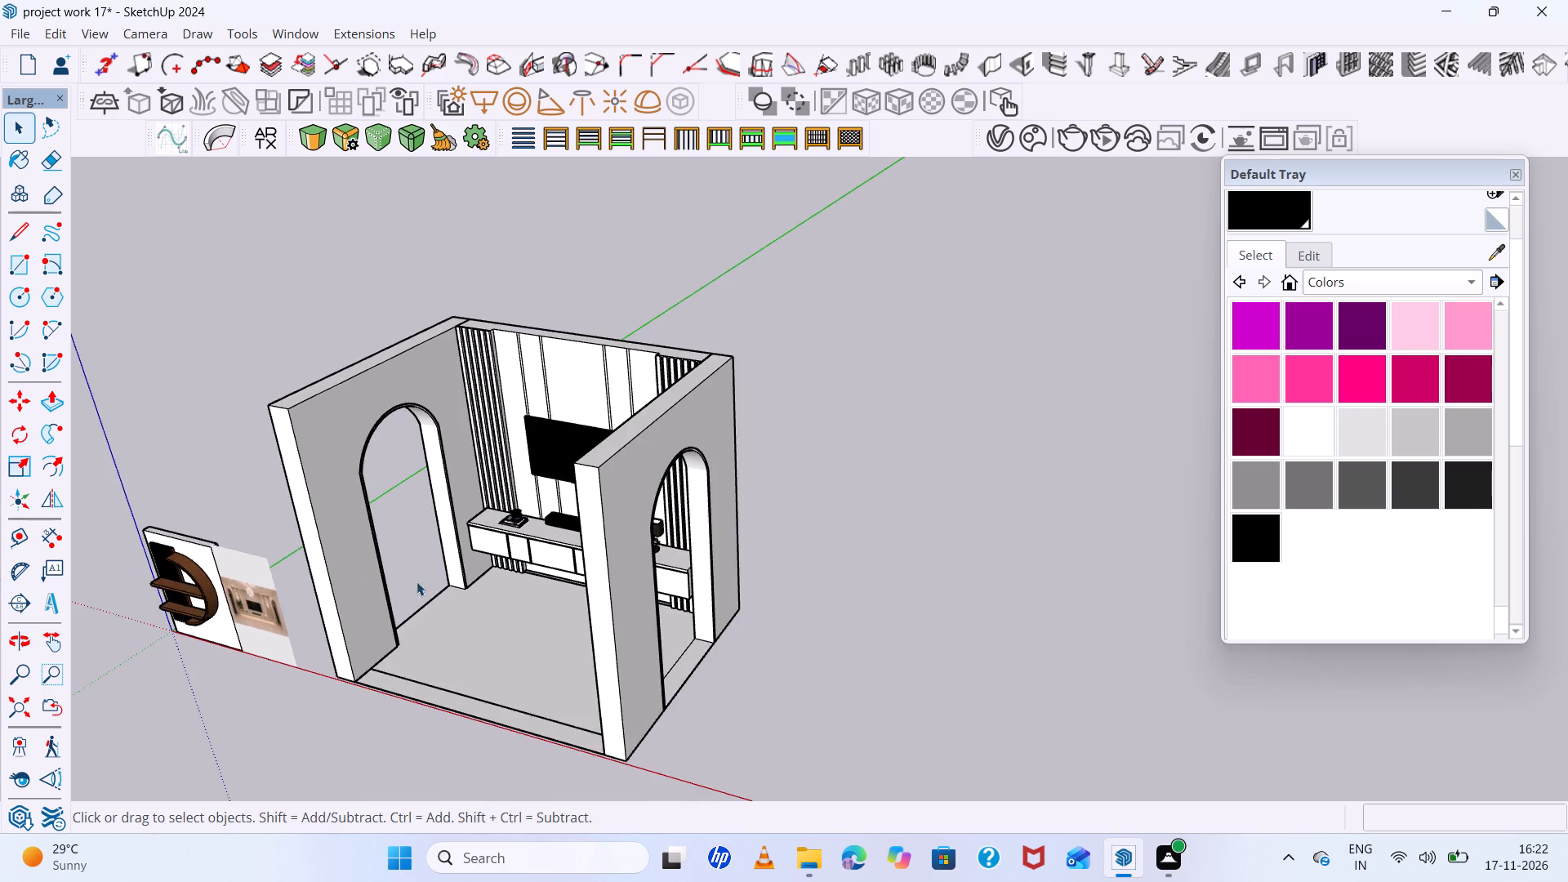
scroll(523, 611, down, 5)
scroll(566, 615, up, 1)
middle_drag(567, 615, 771, 640)
scroll(683, 690, up, 5)
middle_drag(572, 661, 764, 639)
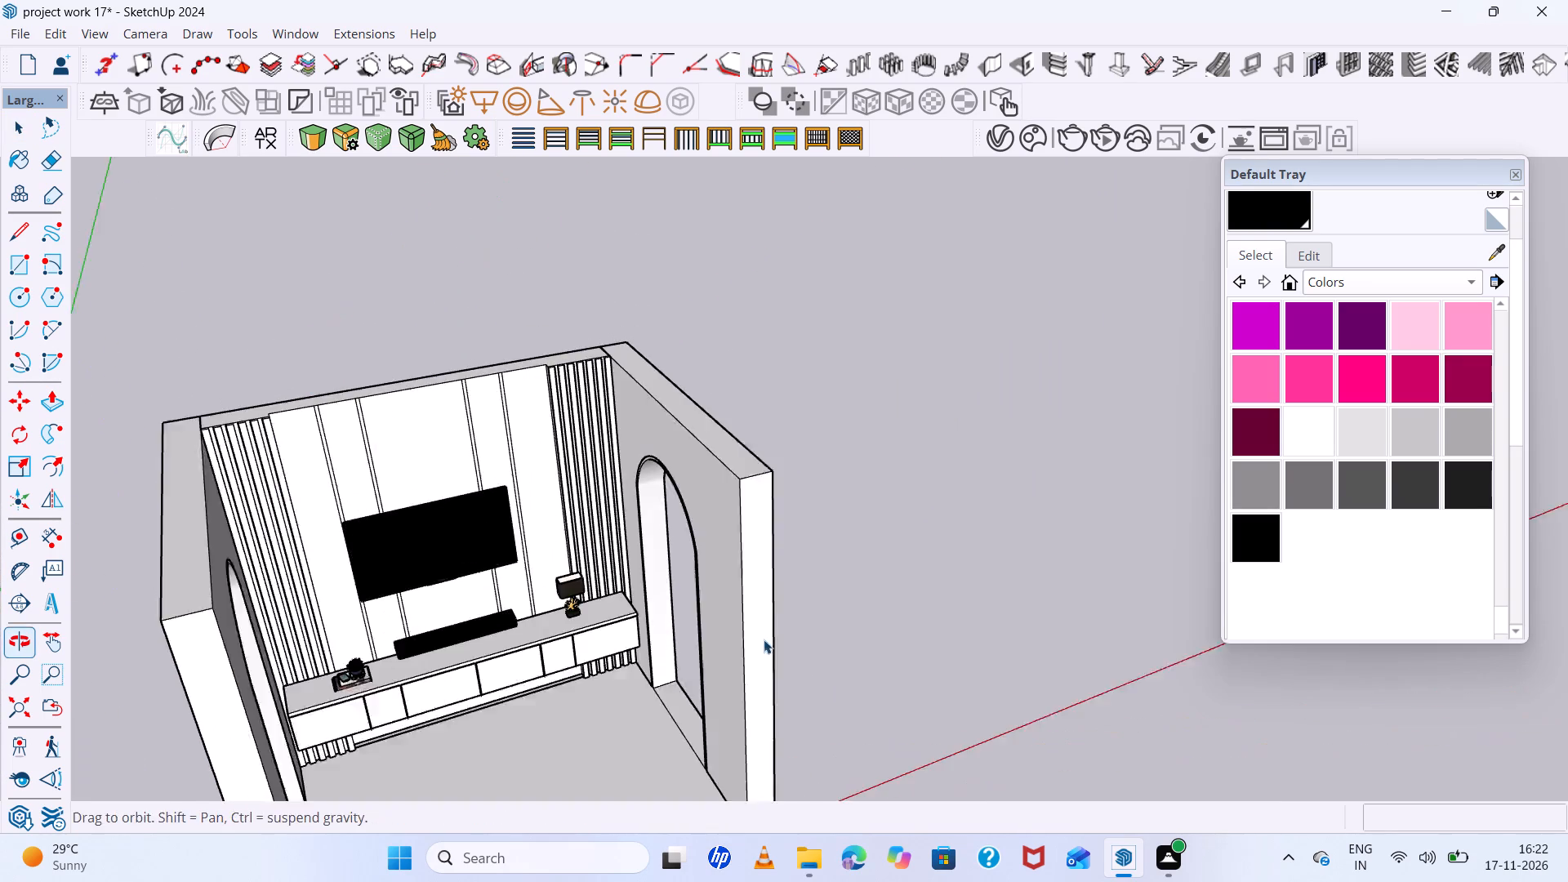
scroll(697, 705, up, 5)
click(674, 751)
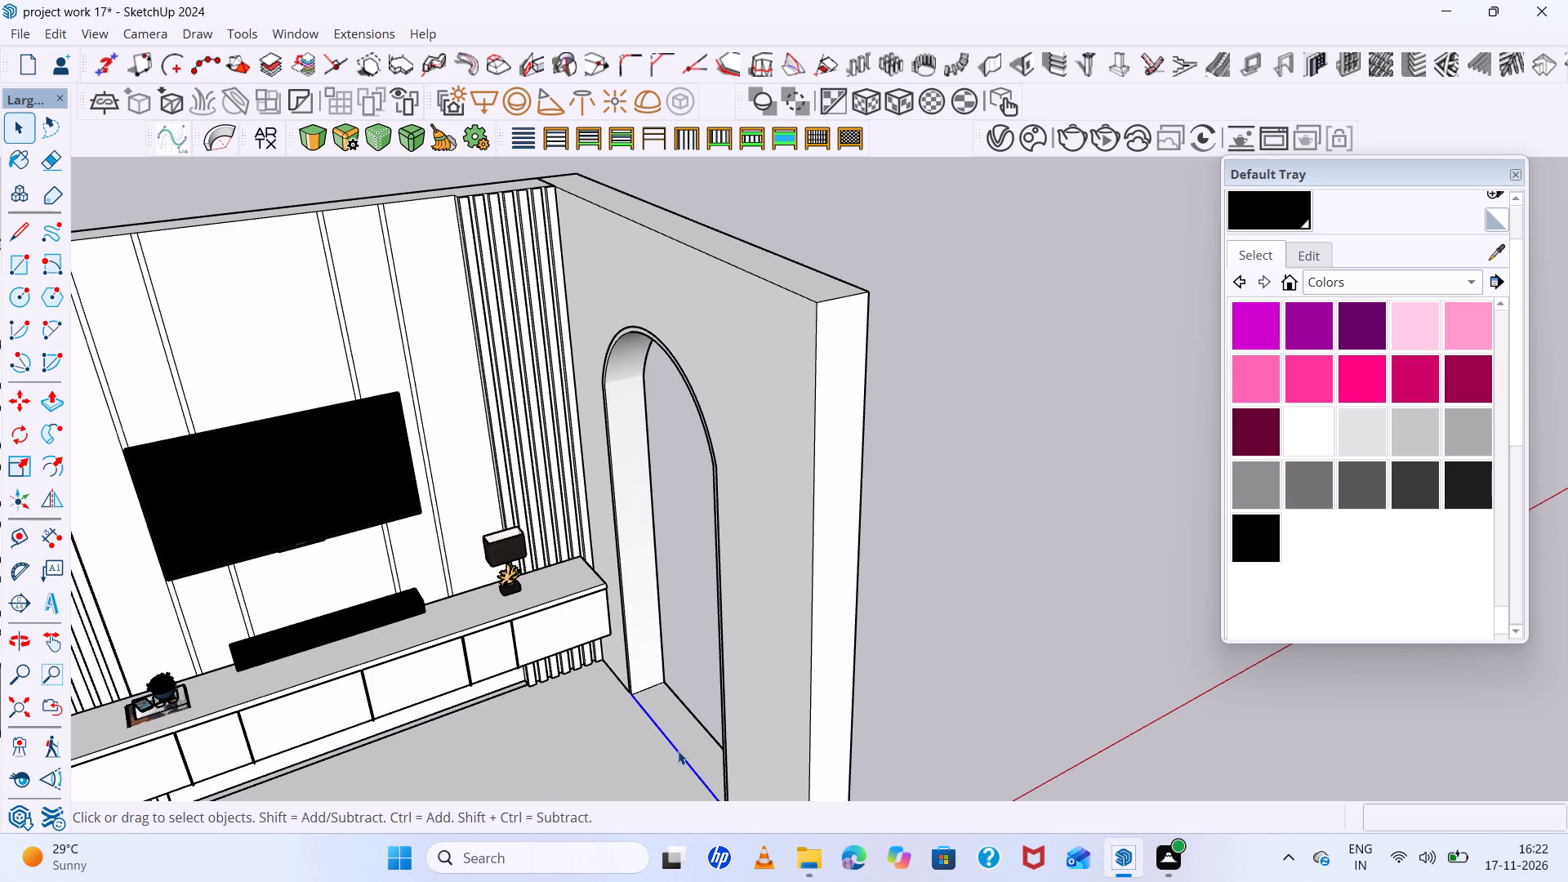
key(Delete)
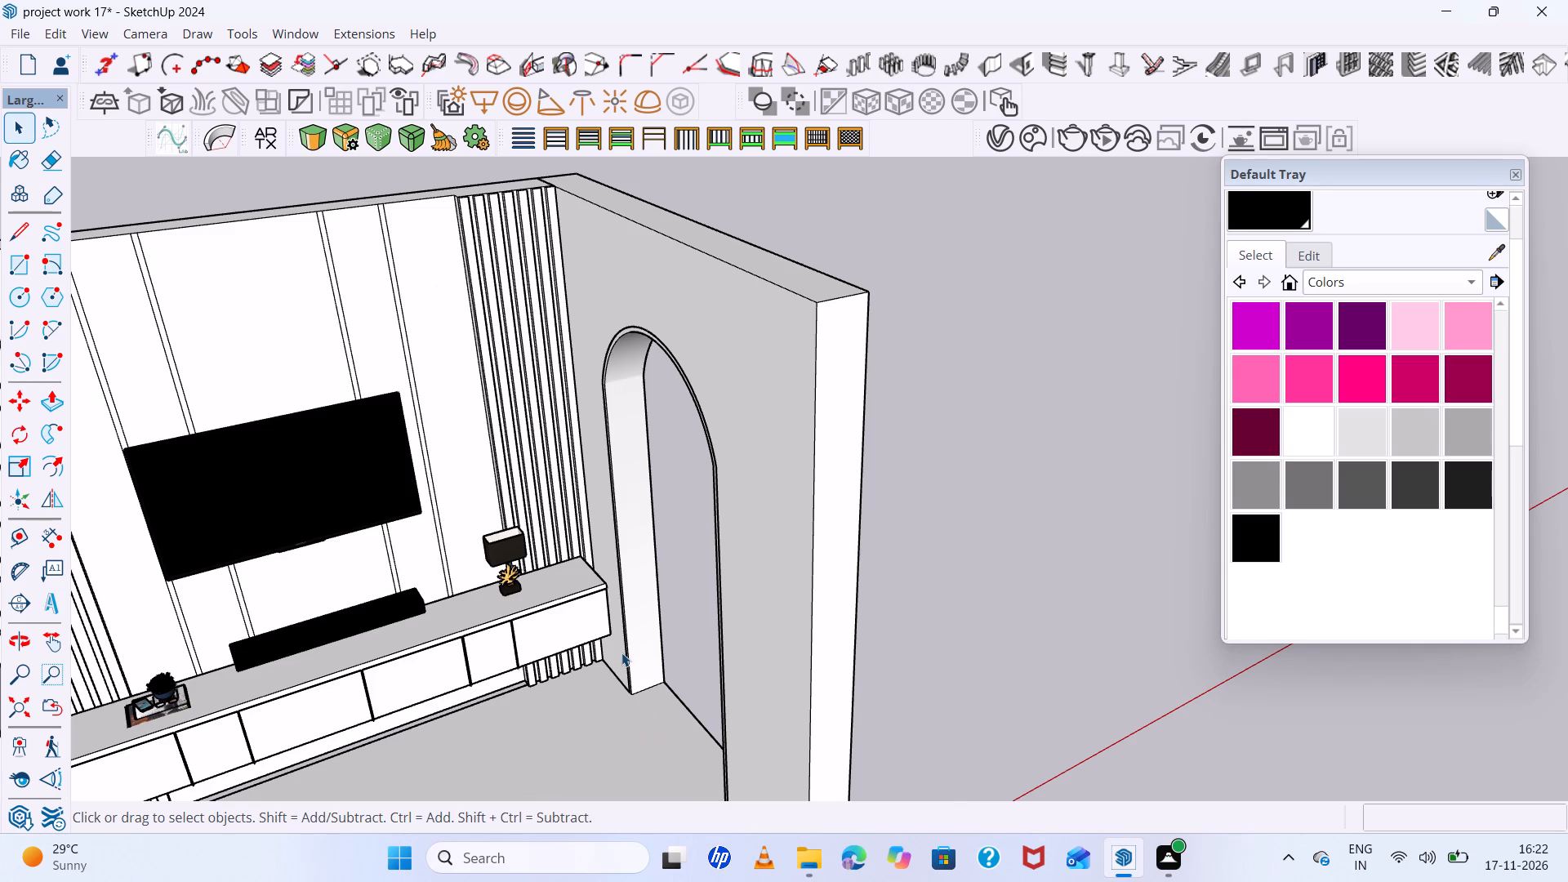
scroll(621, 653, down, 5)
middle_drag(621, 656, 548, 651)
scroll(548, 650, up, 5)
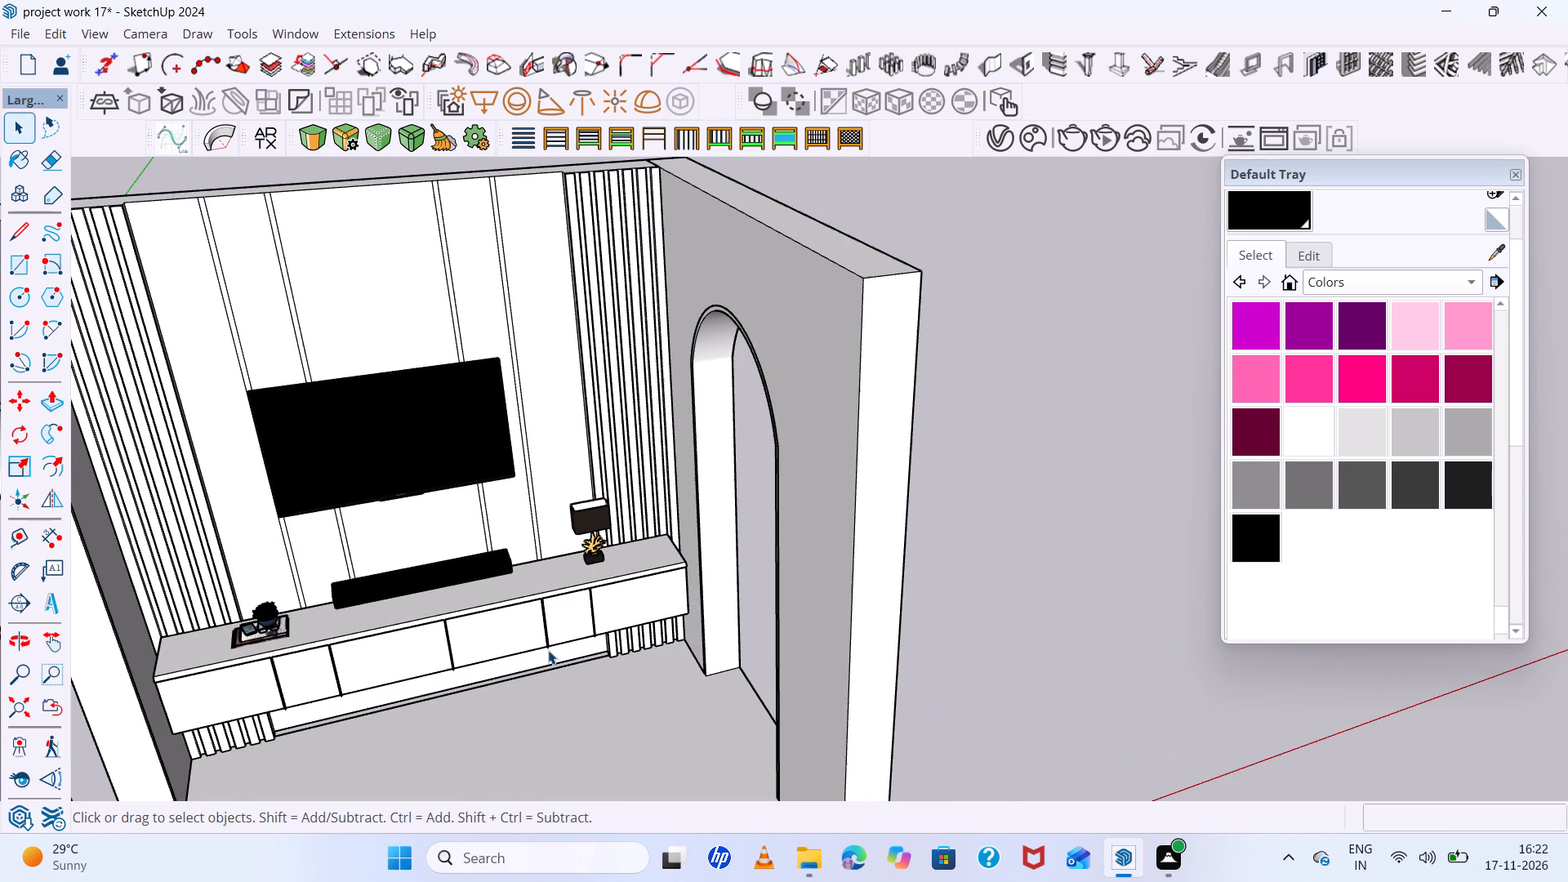
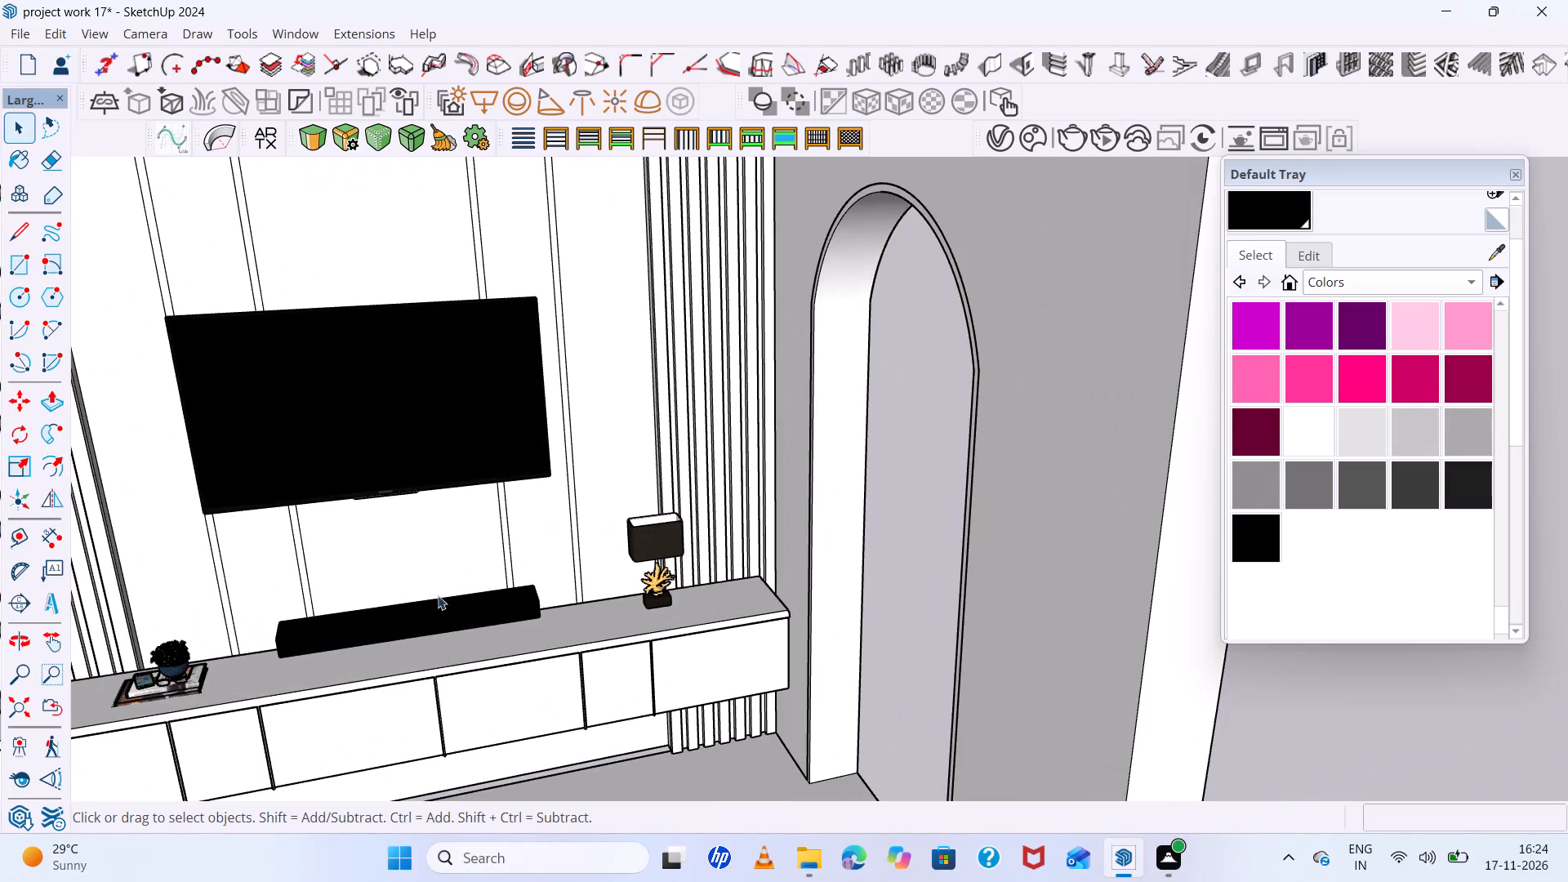
Examine the reference picture beside the room, especially the console area and the arched openings' trim where it meets the floor.
scroll(442, 598, down, 7)
middle_drag(555, 623, 304, 474)
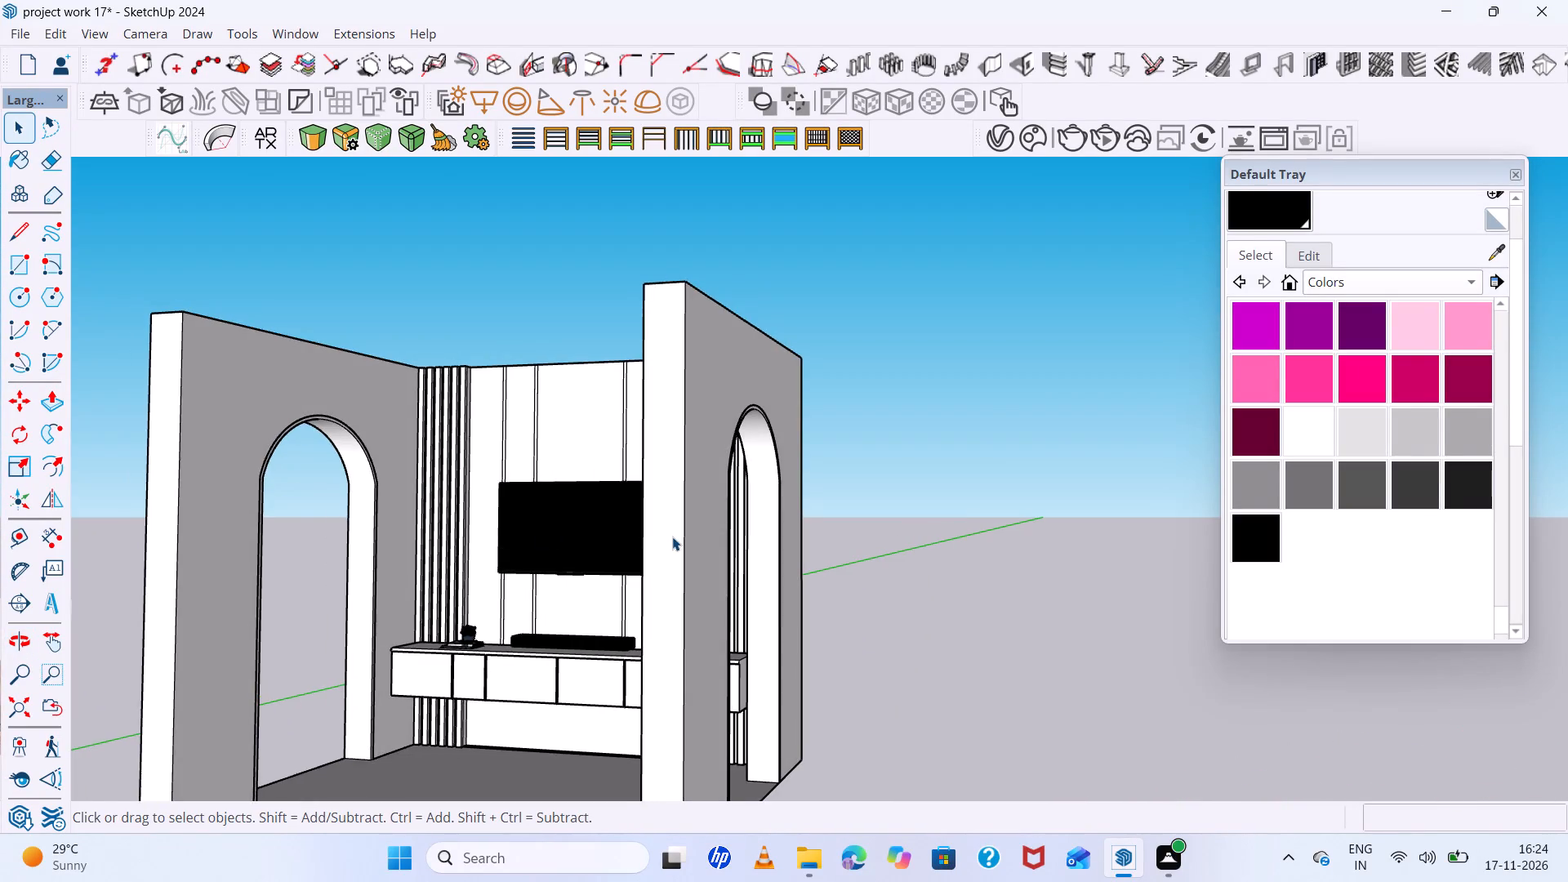
scroll(672, 537, down, 5)
scroll(452, 581, down, 4)
scroll(341, 661, up, 17)
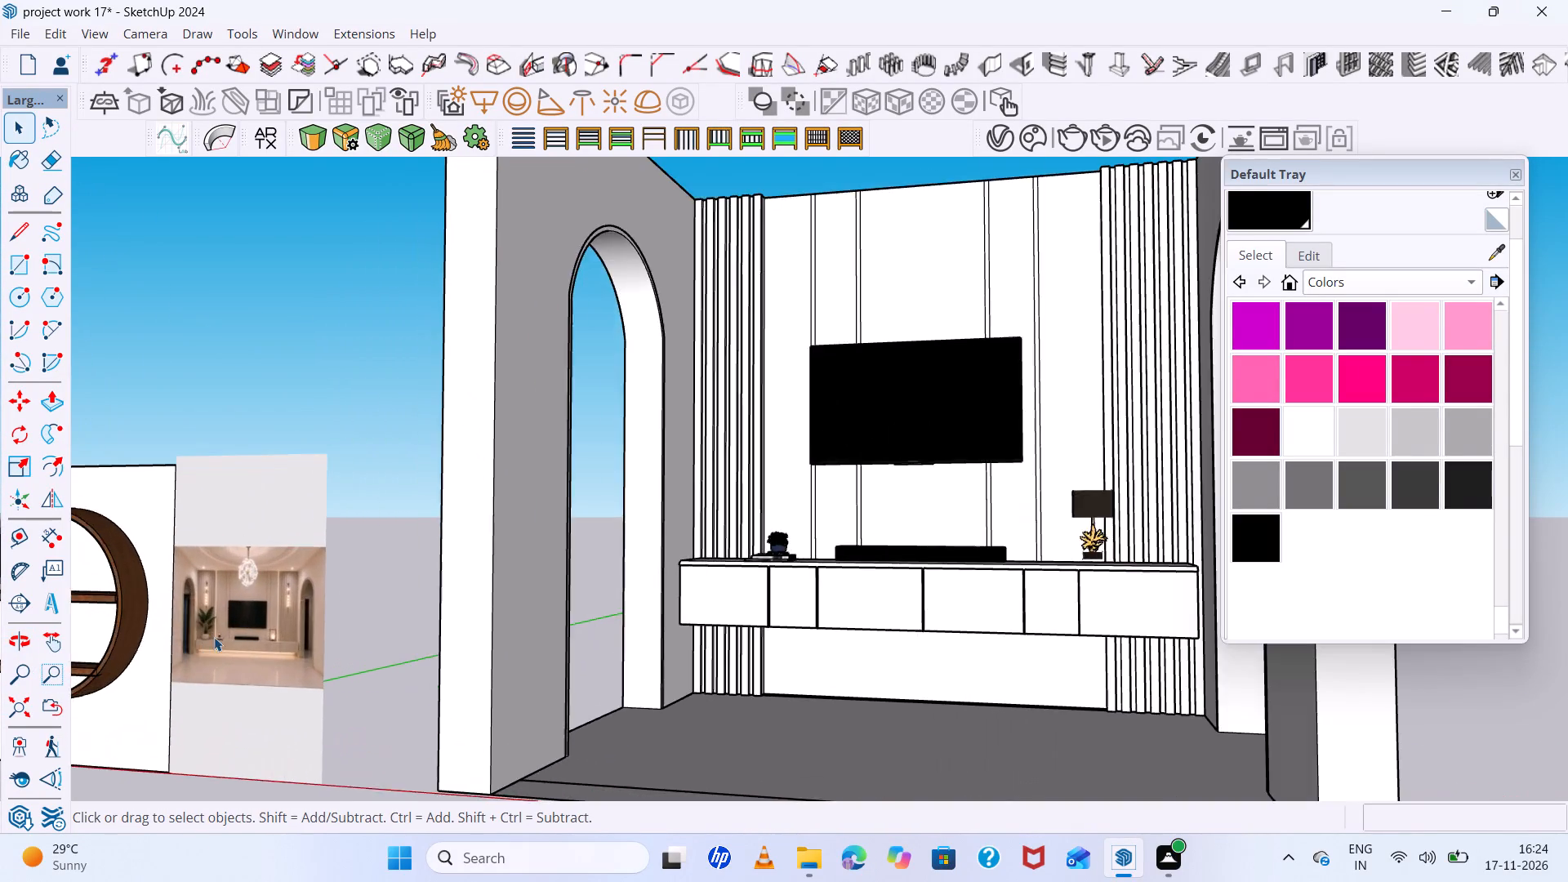
scroll(214, 637, up, 5)
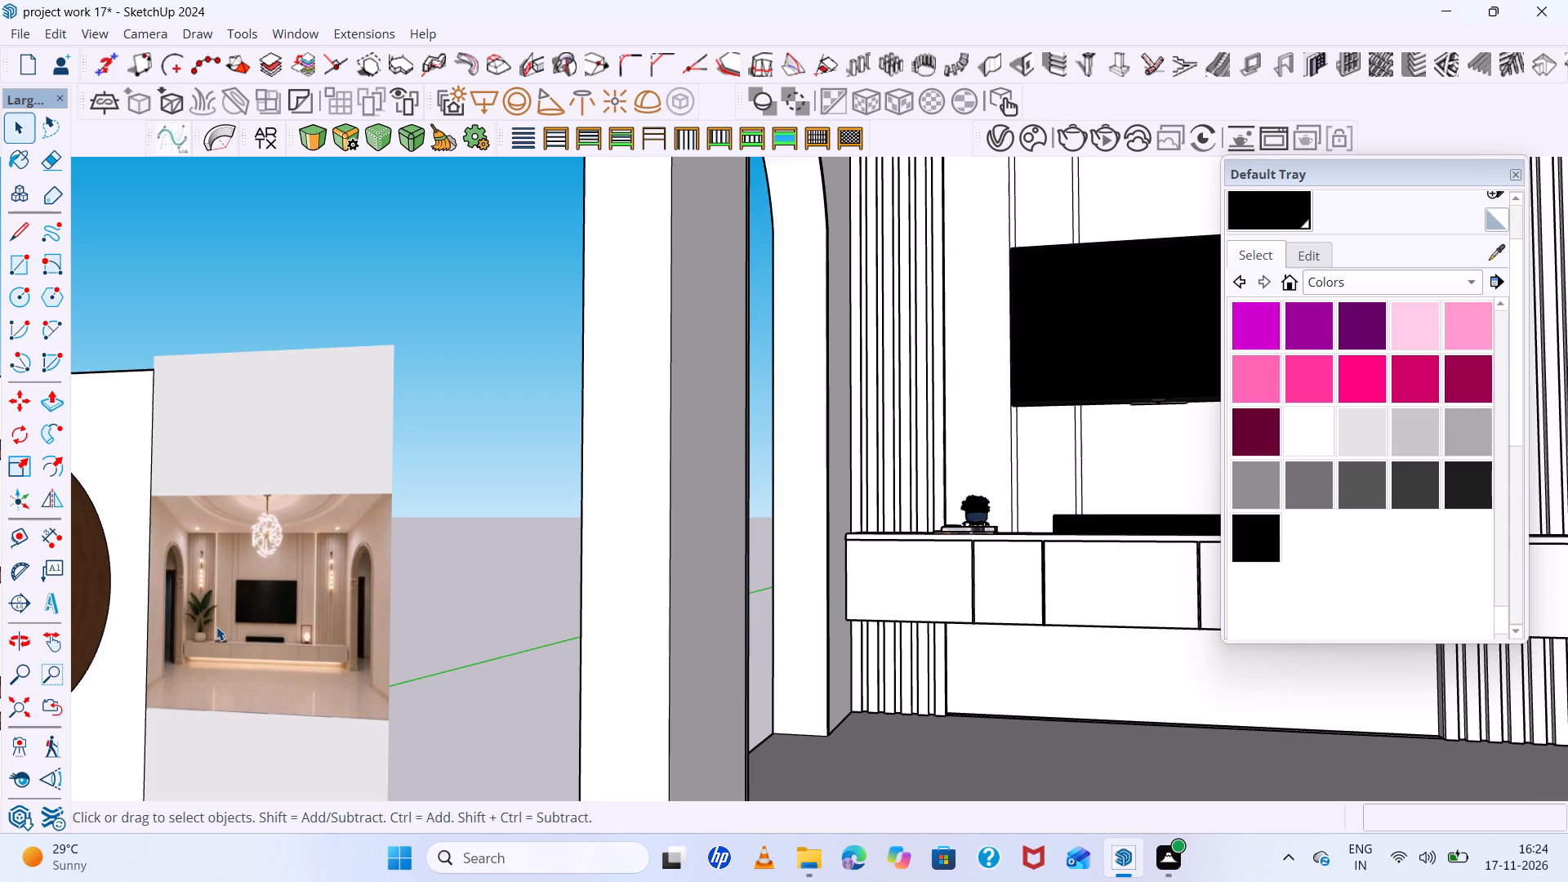
scroll(216, 626, down, 5)
scroll(216, 626, up, 5)
scroll(216, 626, down, 3)
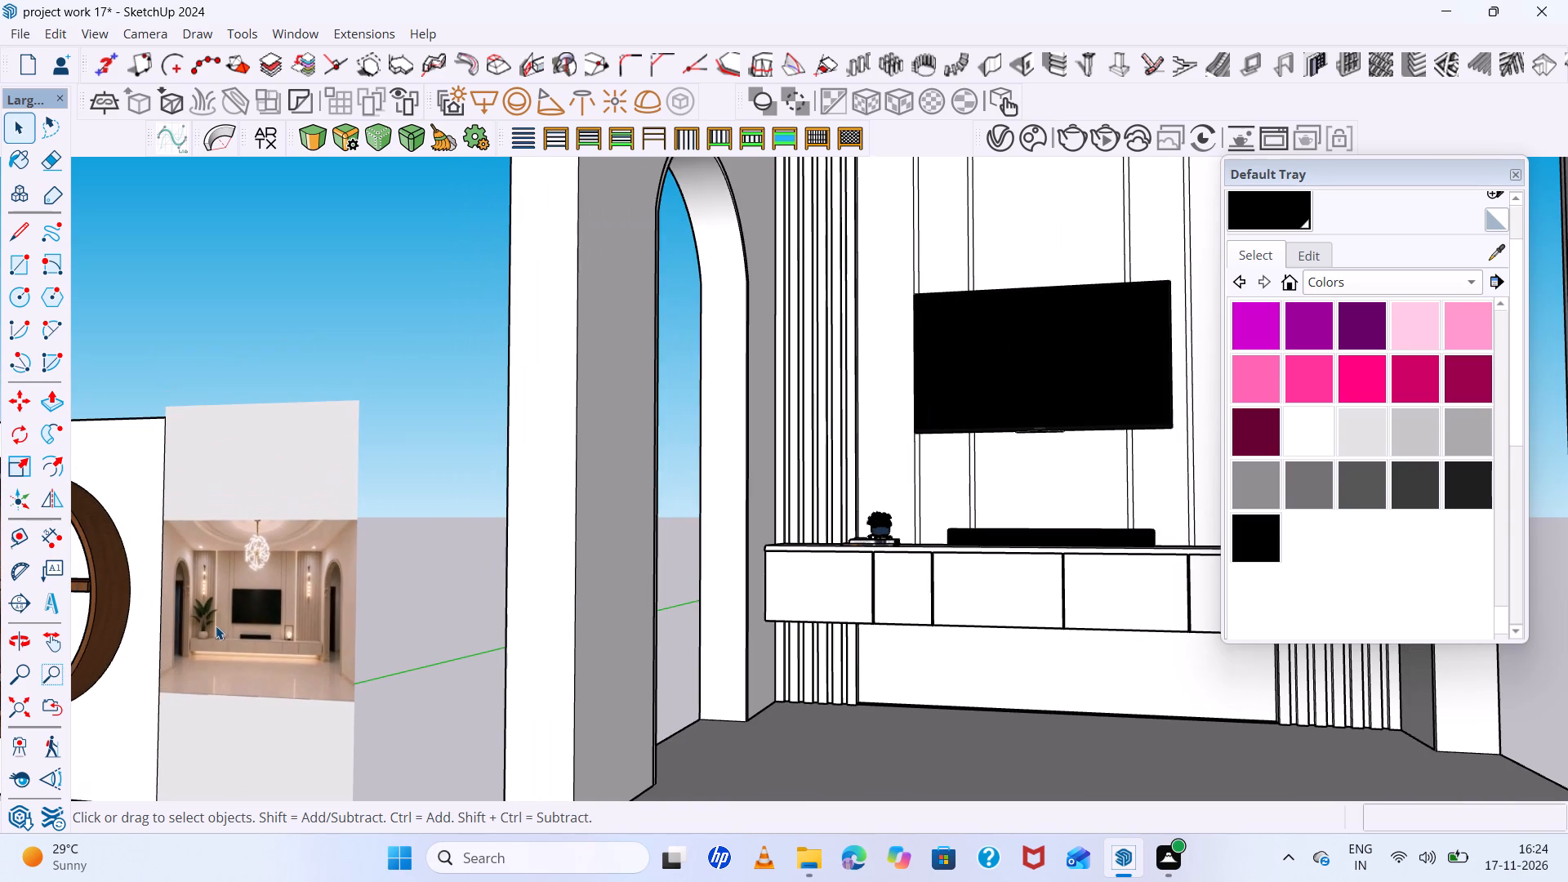
scroll(215, 619, up, 5)
scroll(215, 619, down, 4)
middle_drag(215, 619, 206, 621)
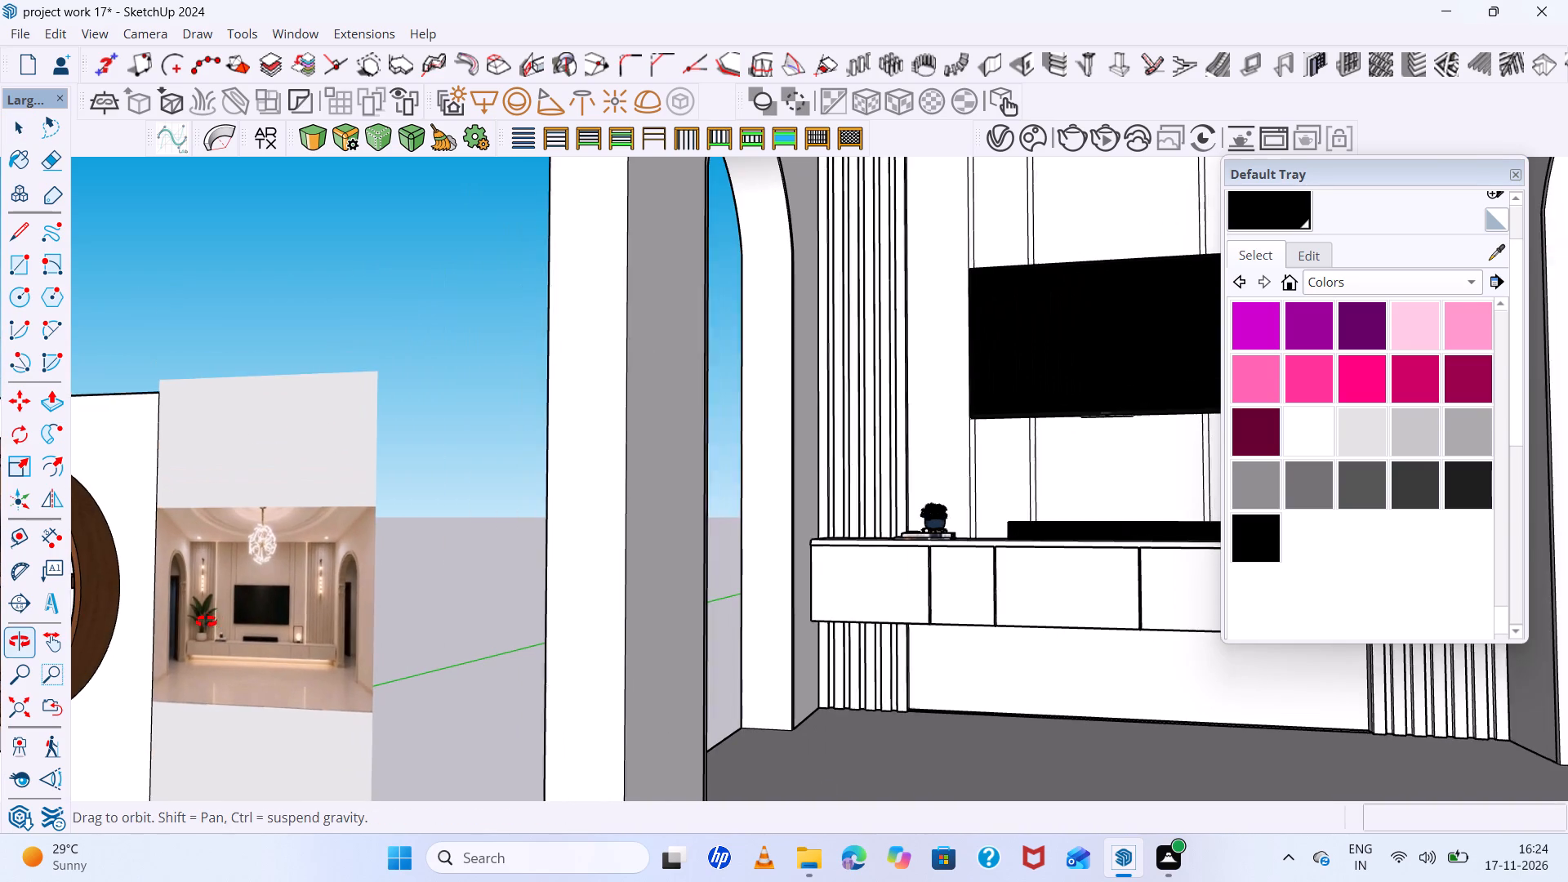
middle_drag(206, 621, 191, 629)
scroll(191, 629, up, 1)
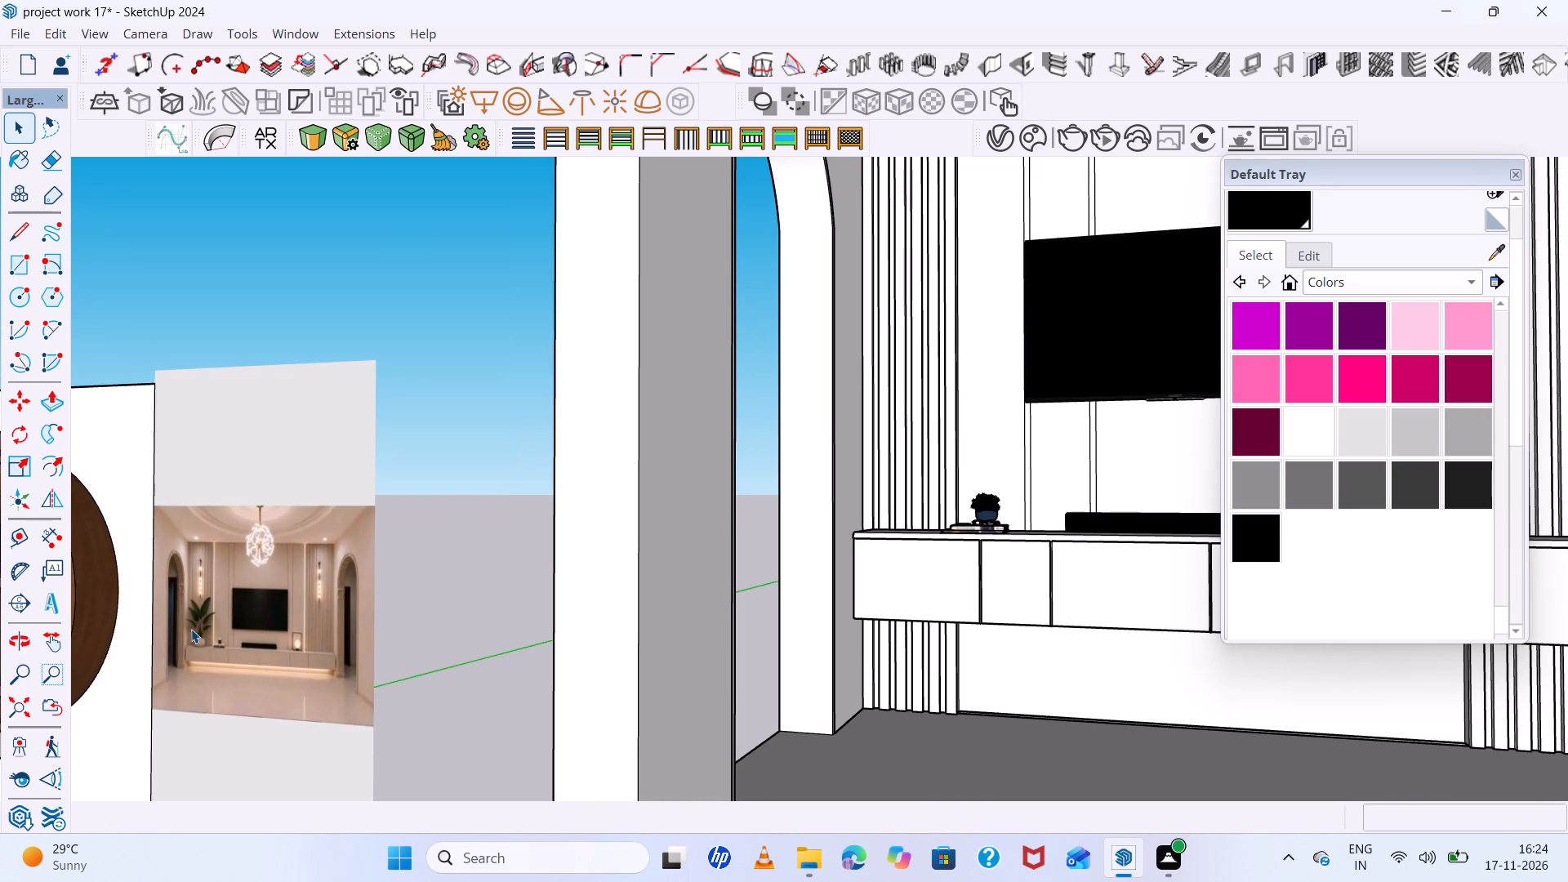
scroll(191, 629, up, 3)
scroll(191, 629, down, 4)
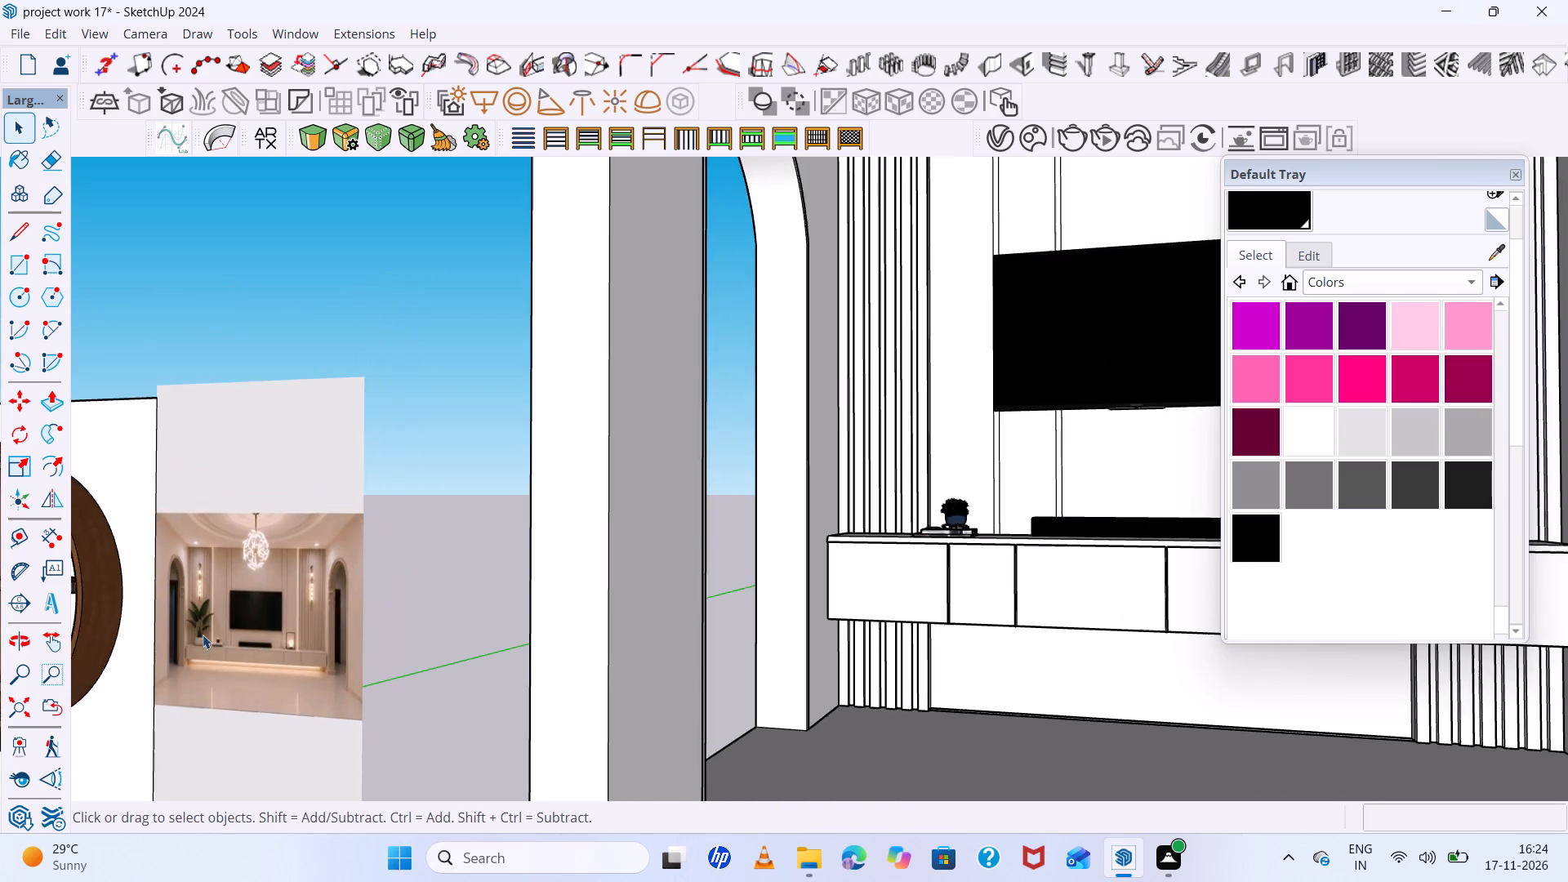
scroll(250, 650, up, 4)
scroll(330, 661, up, 10)
scroll(325, 646, down, 5)
middle_drag(325, 646, 323, 645)
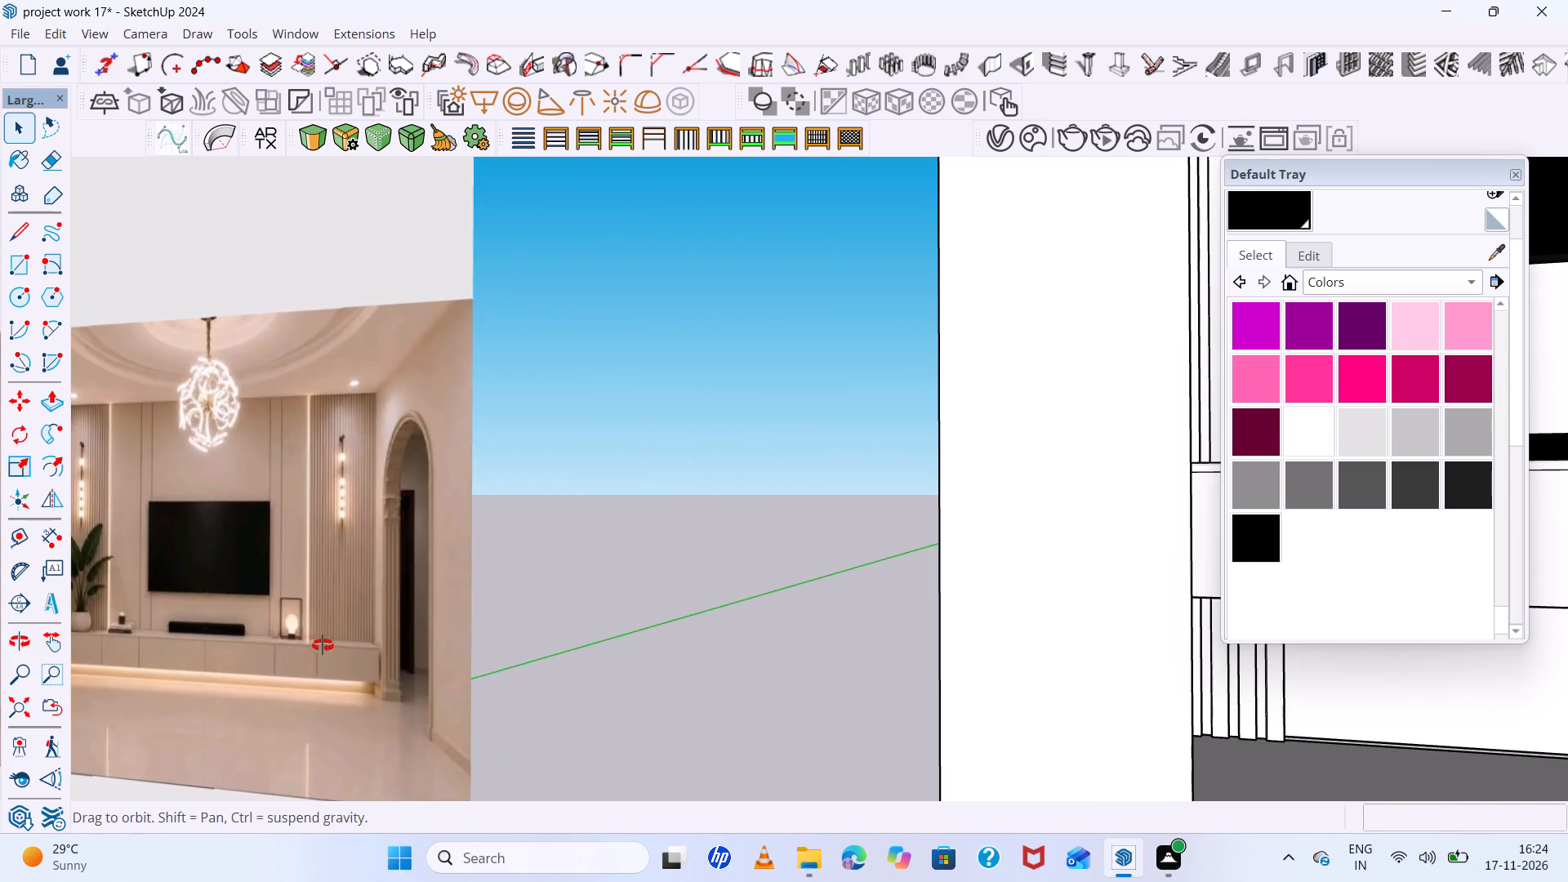
middle_drag(323, 645, 277, 651)
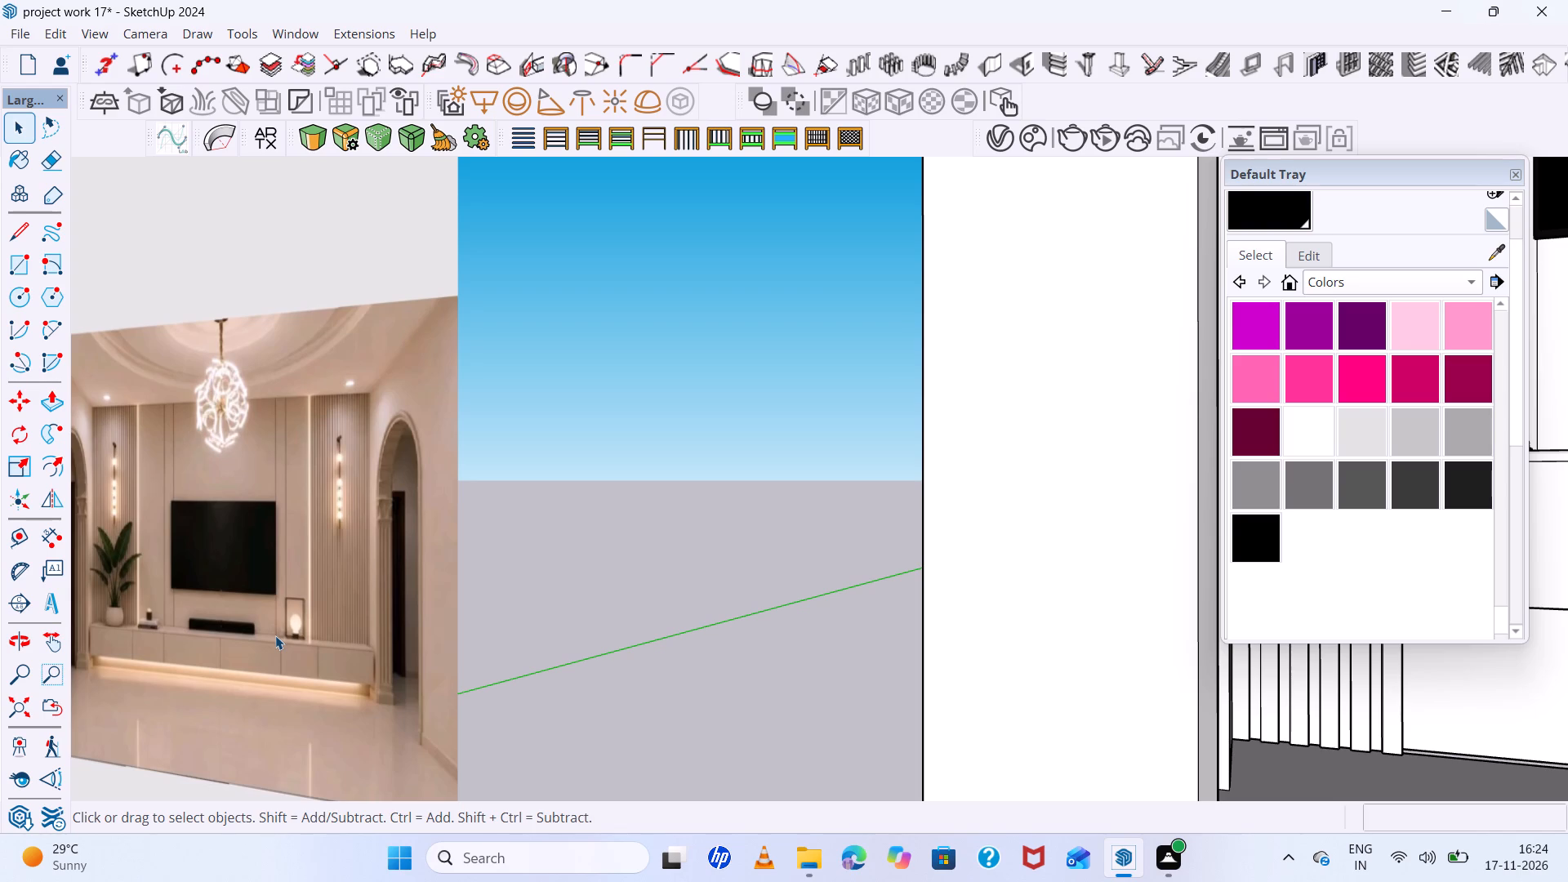
scroll(275, 635, up, 5)
scroll(283, 612, down, 8)
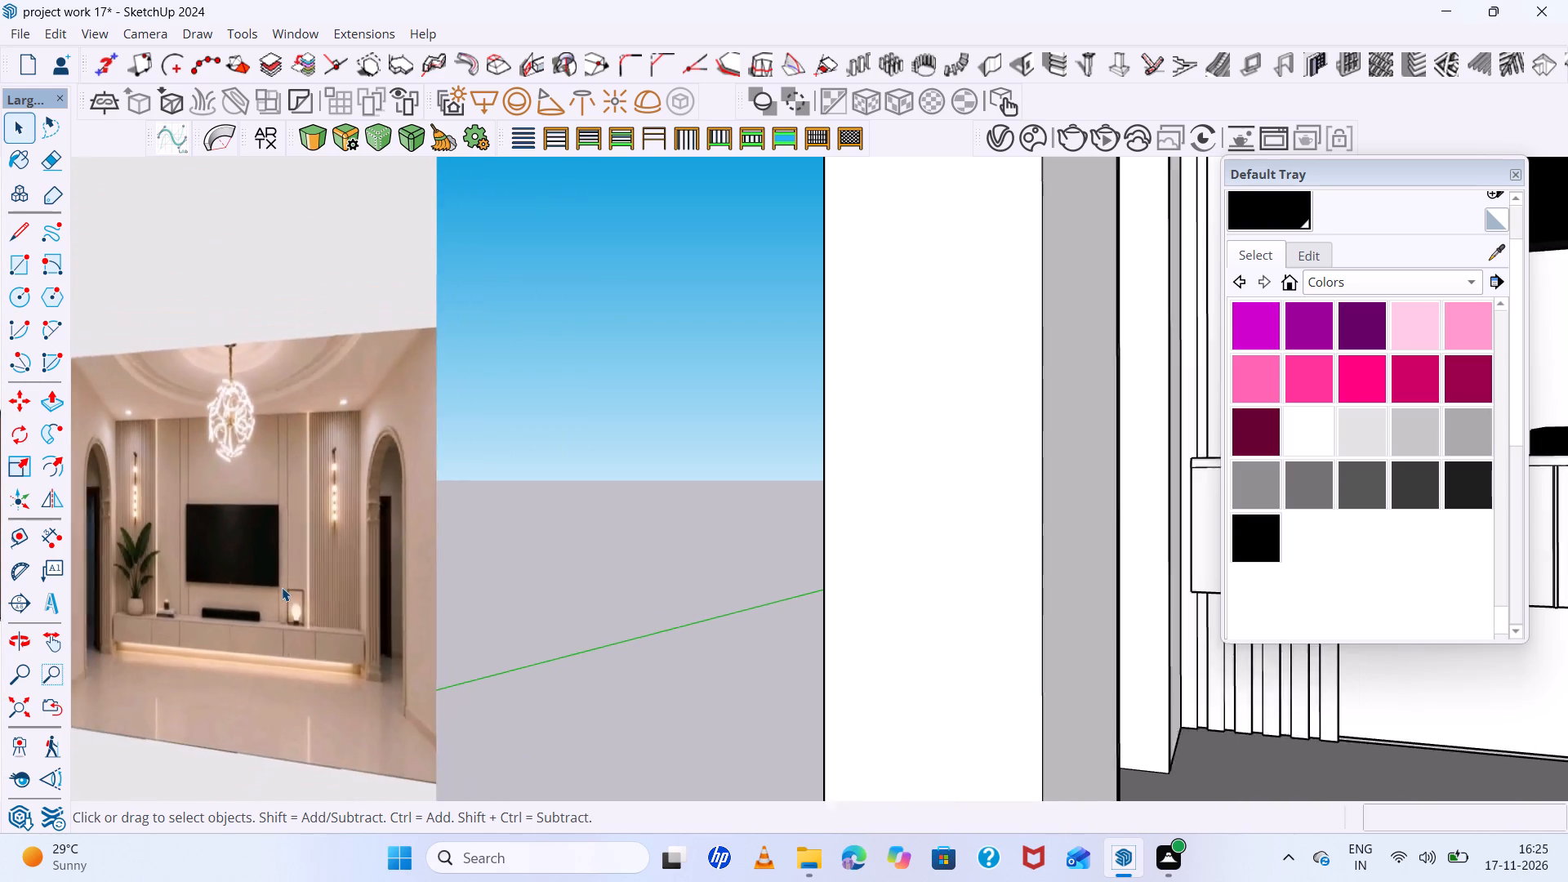
scroll(282, 587, down, 2)
middle_drag(282, 587, 400, 542)
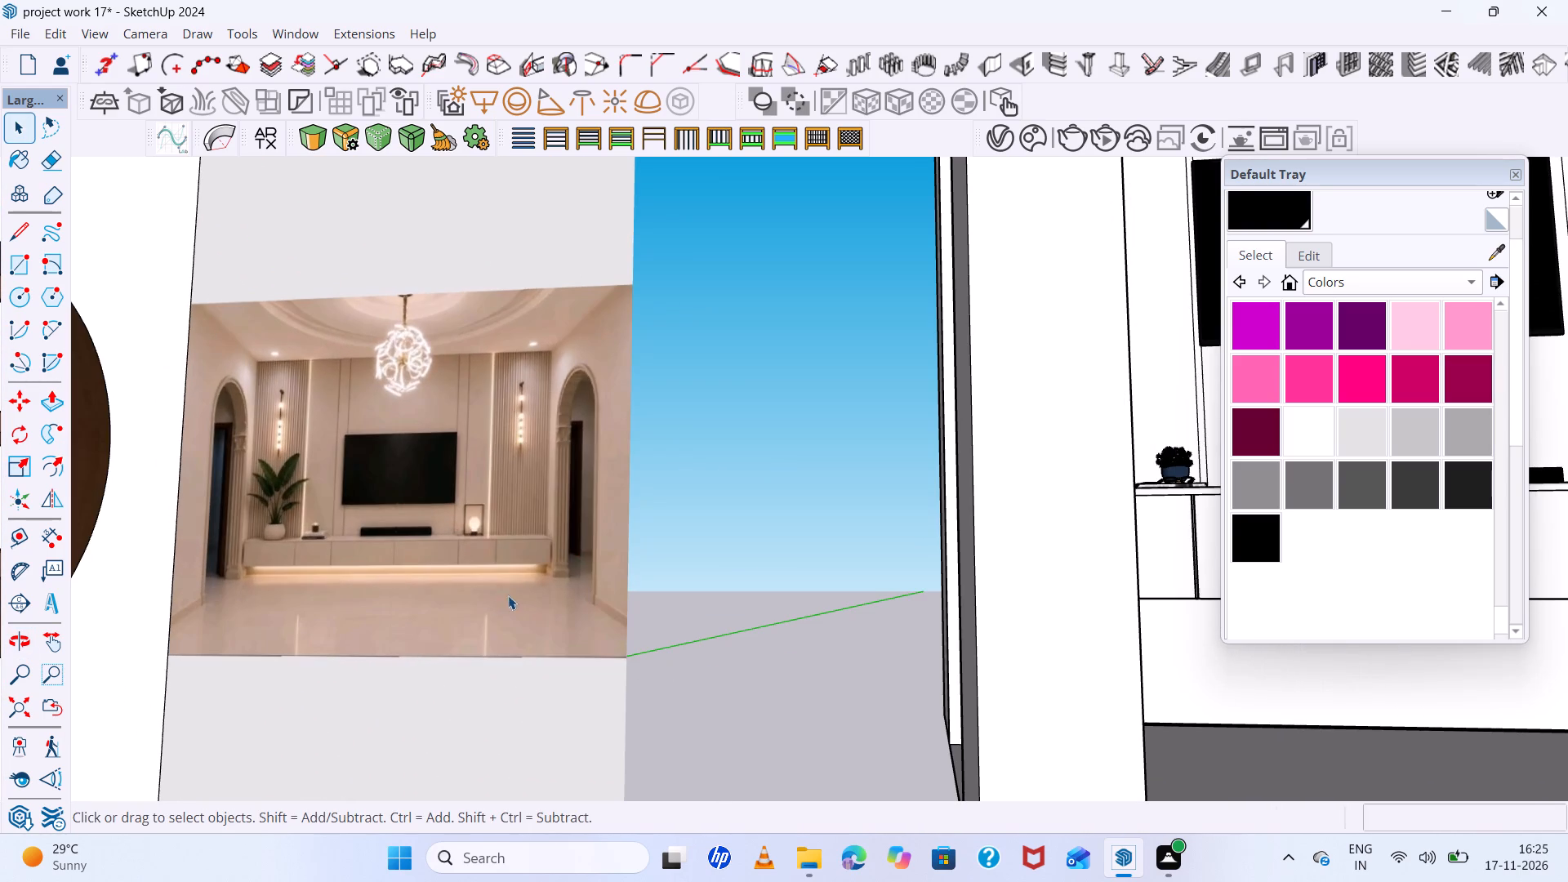
scroll(519, 595, up, 11)
scroll(448, 573, down, 5)
scroll(602, 550, up, 12)
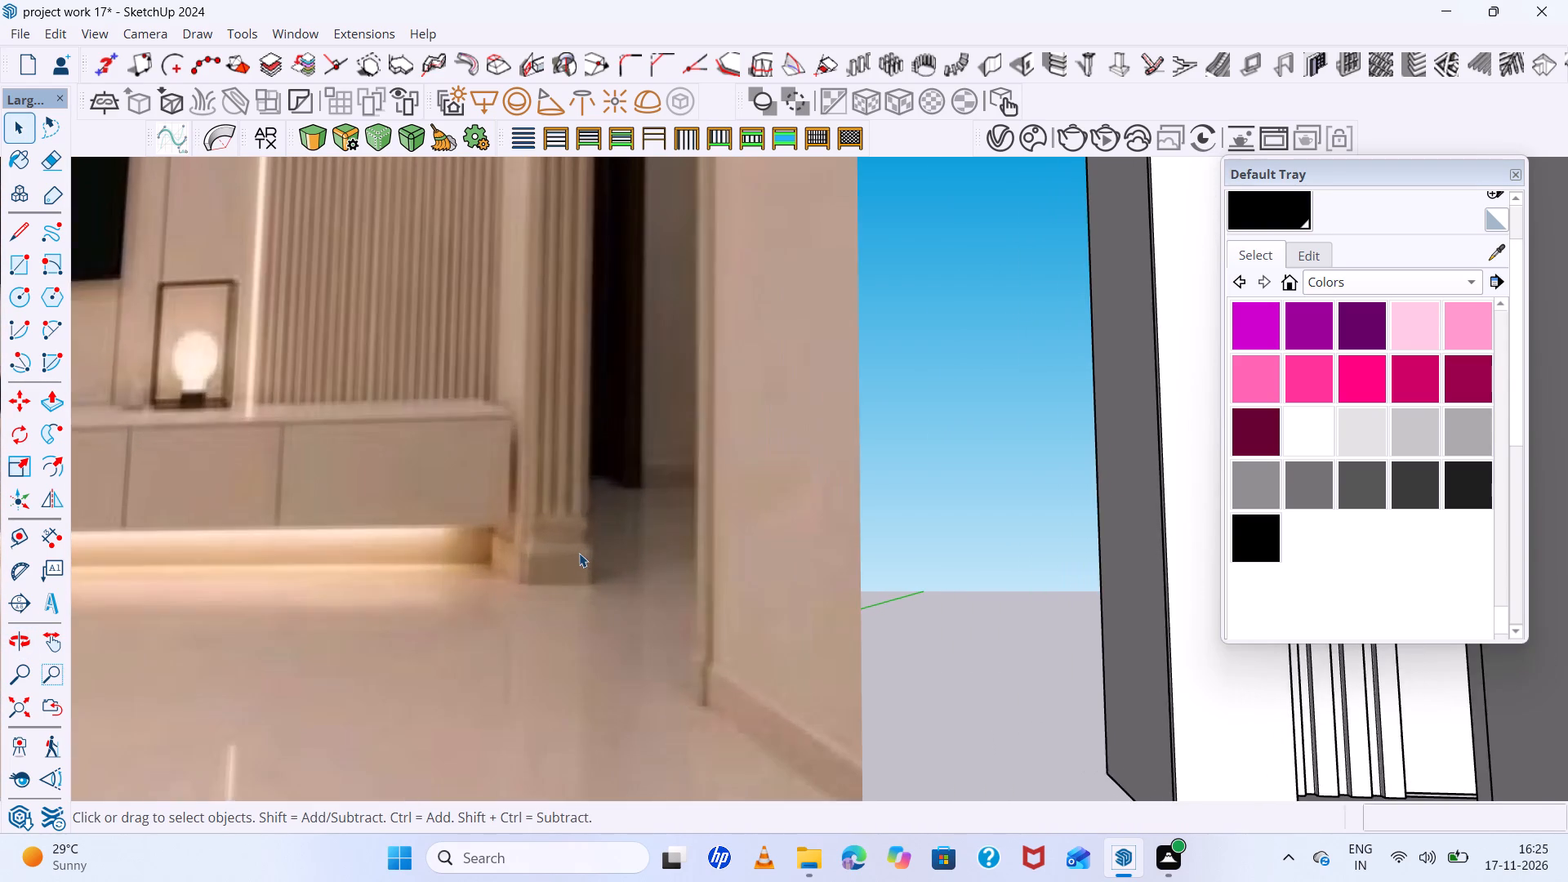
scroll(579, 553, up, 7)
scroll(460, 563, down, 20)
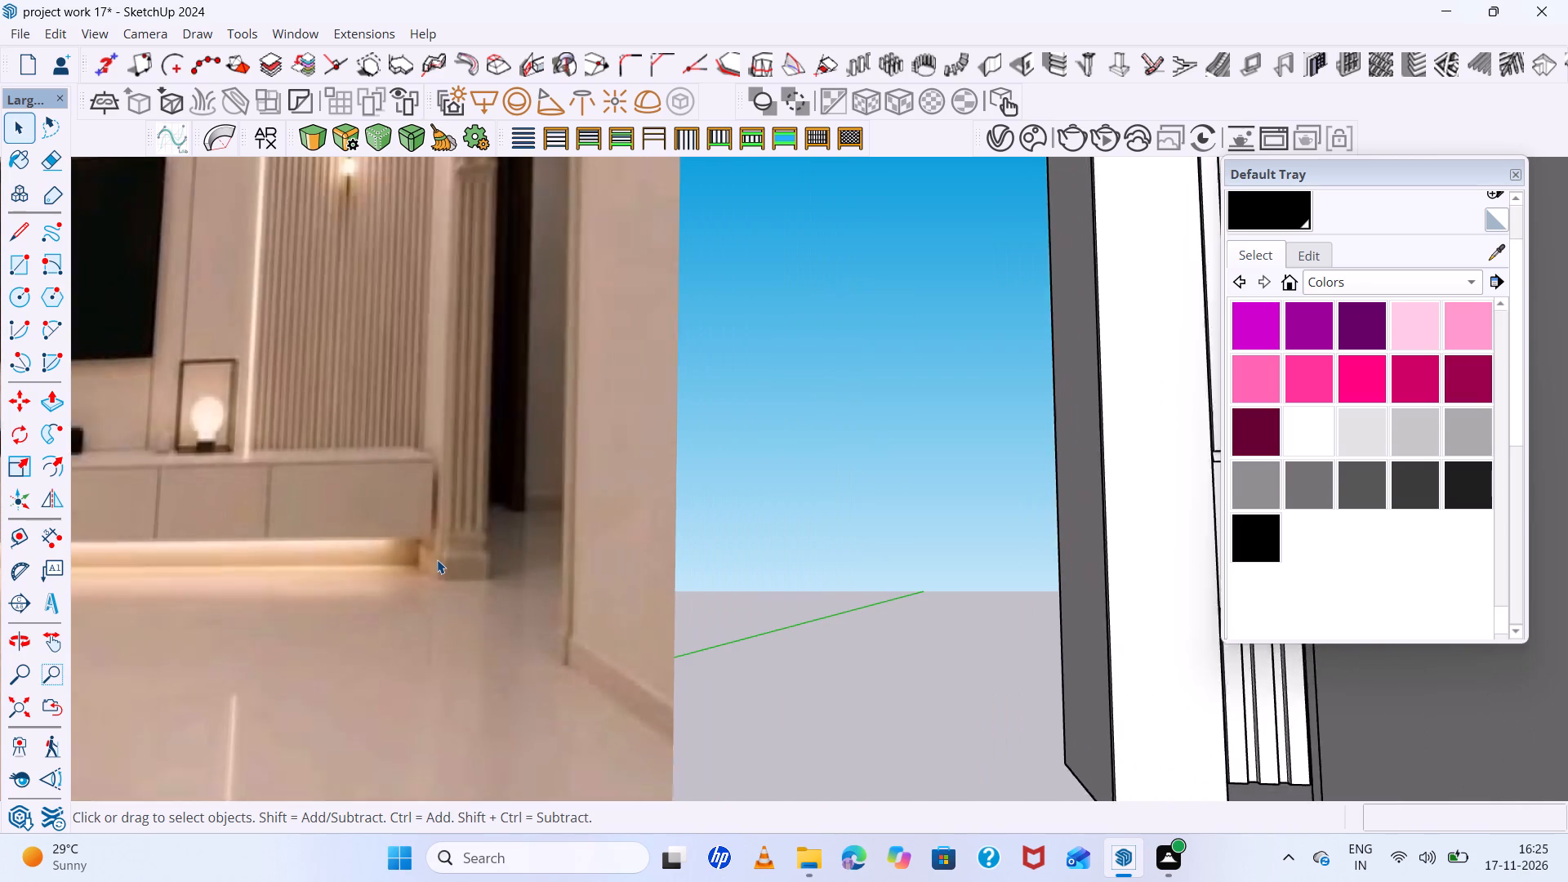
scroll(437, 559, down, 1)
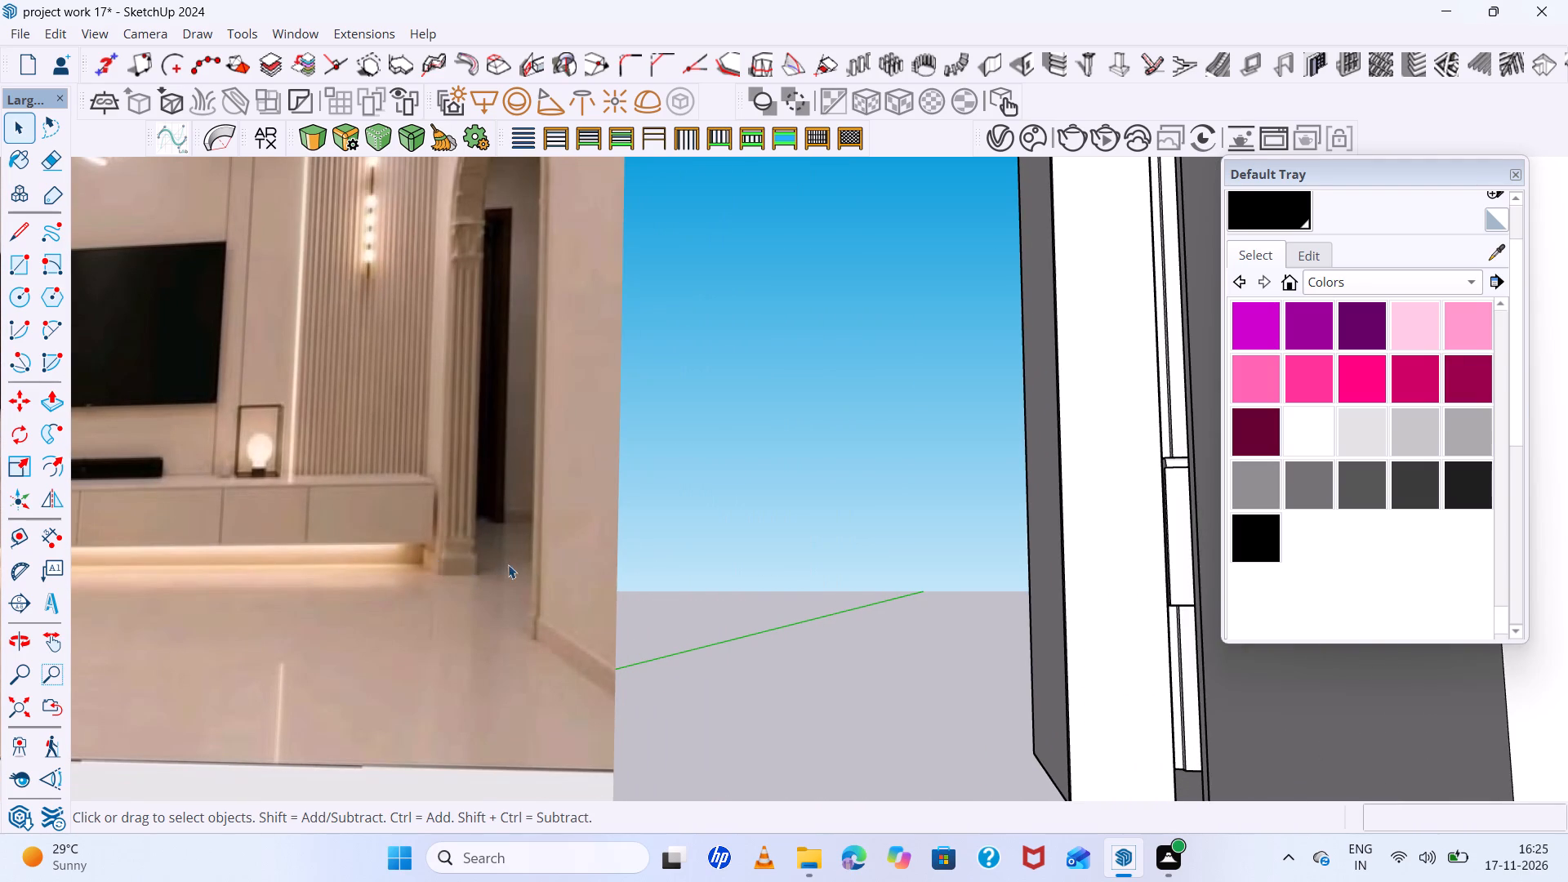
scroll(626, 555, up, 1)
scroll(616, 542, down, 20)
scroll(840, 567, up, 5)
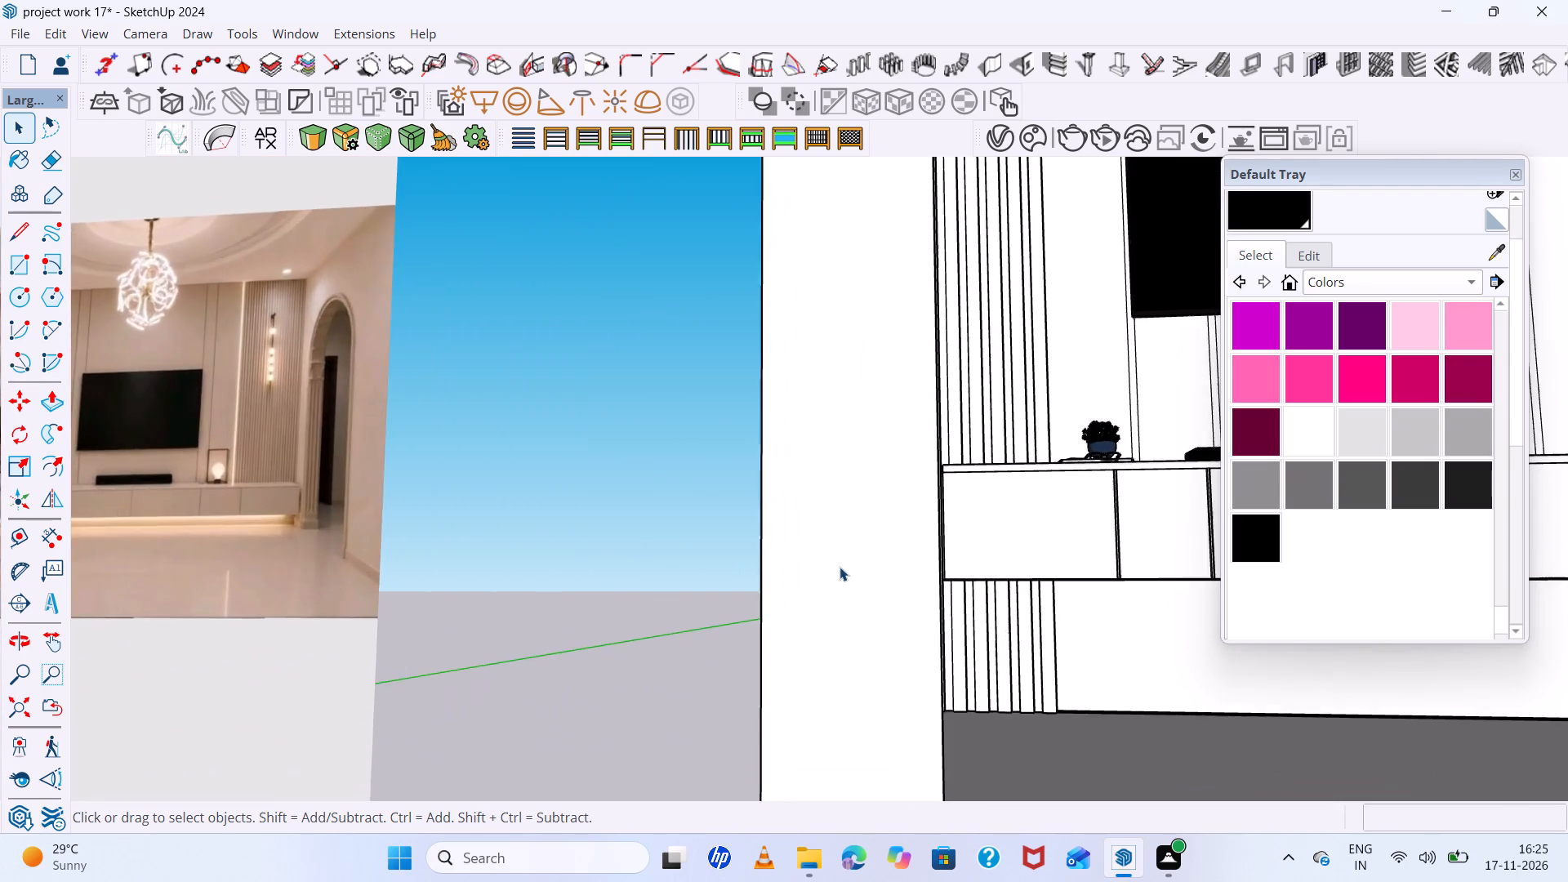
Select the inner reveal face of the arched opening in the side wall nearest the console's plant decor.
middle_drag(836, 567, 310, 699)
scroll(311, 669, up, 1)
scroll(305, 610, down, 12)
middle_drag(630, 606, 596, 627)
scroll(357, 637, down, 5)
click(24, 717)
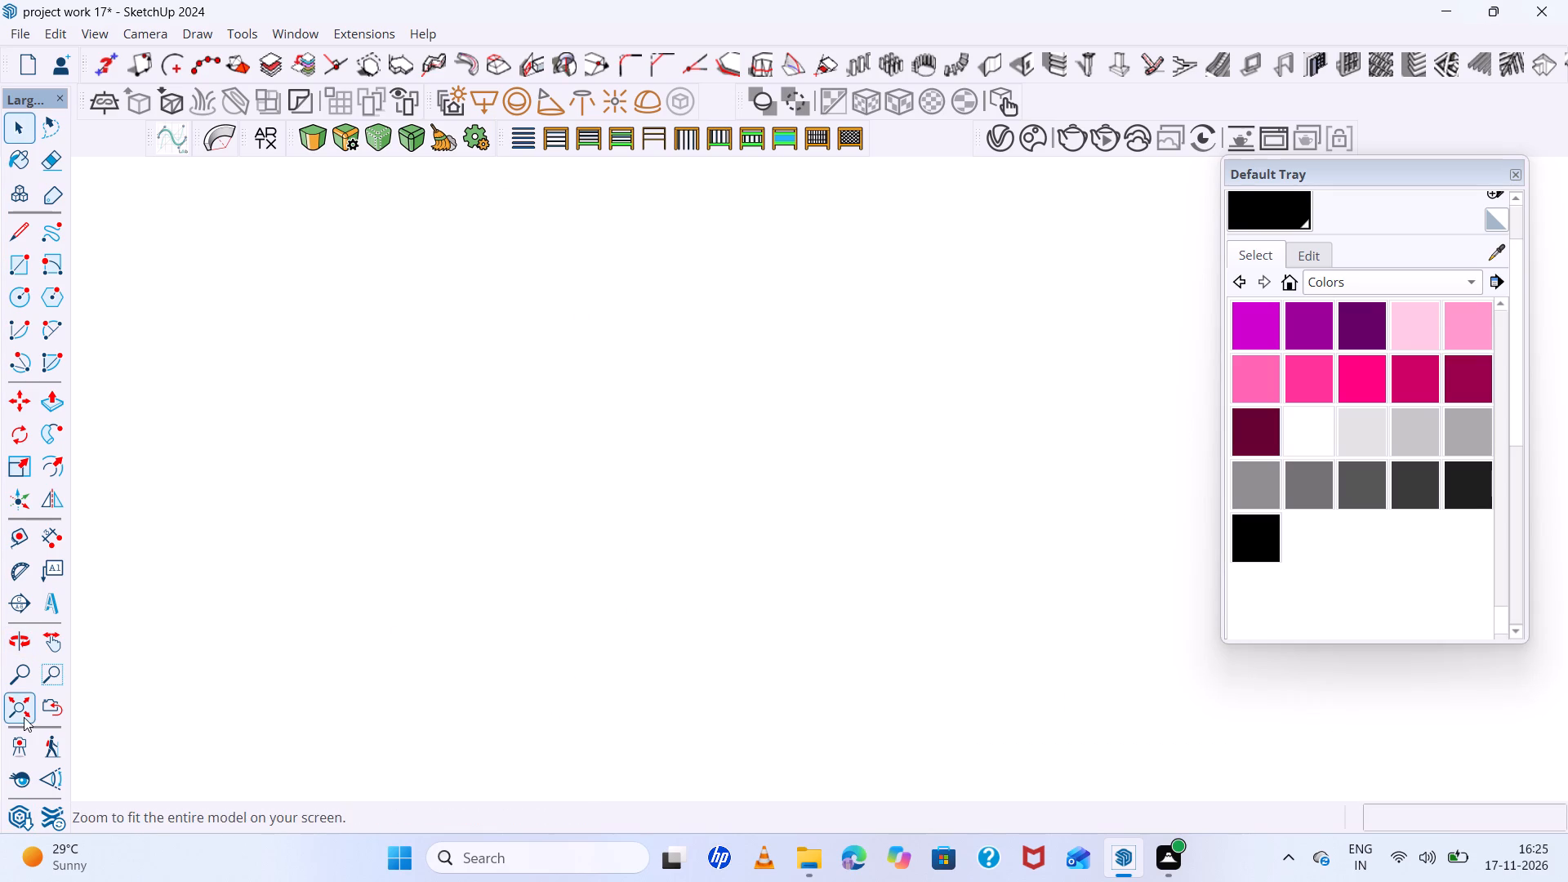
scroll(99, 702, down, 6)
scroll(523, 585, up, 12)
middle_drag(513, 582, 937, 762)
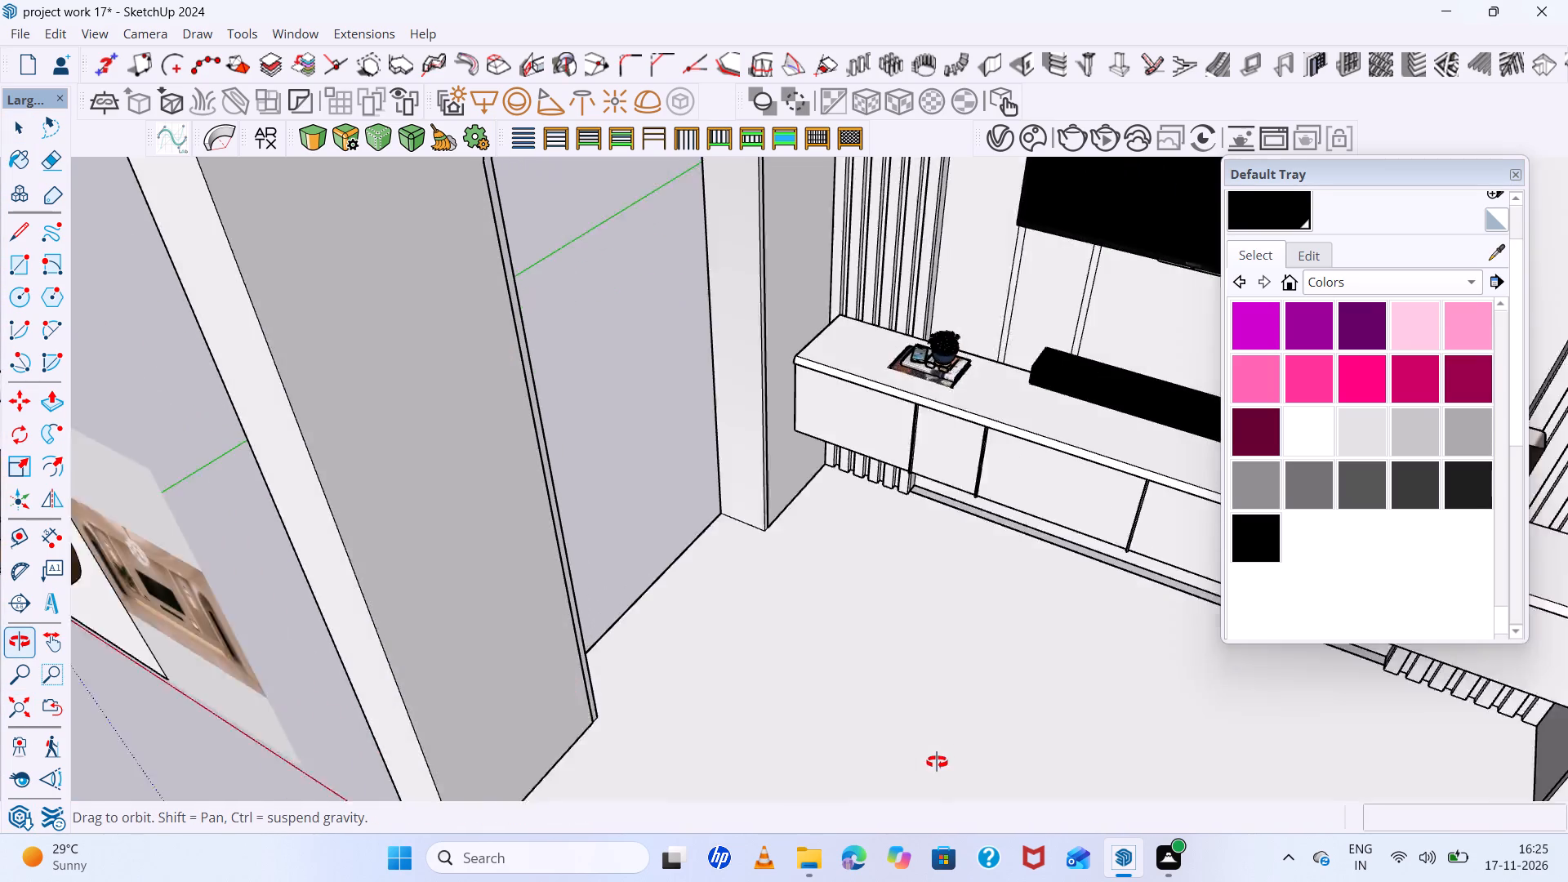
middle_drag(937, 762, 891, 735)
scroll(710, 572, up, 7)
scroll(749, 496, down, 2)
middle_drag(746, 491, 1162, 393)
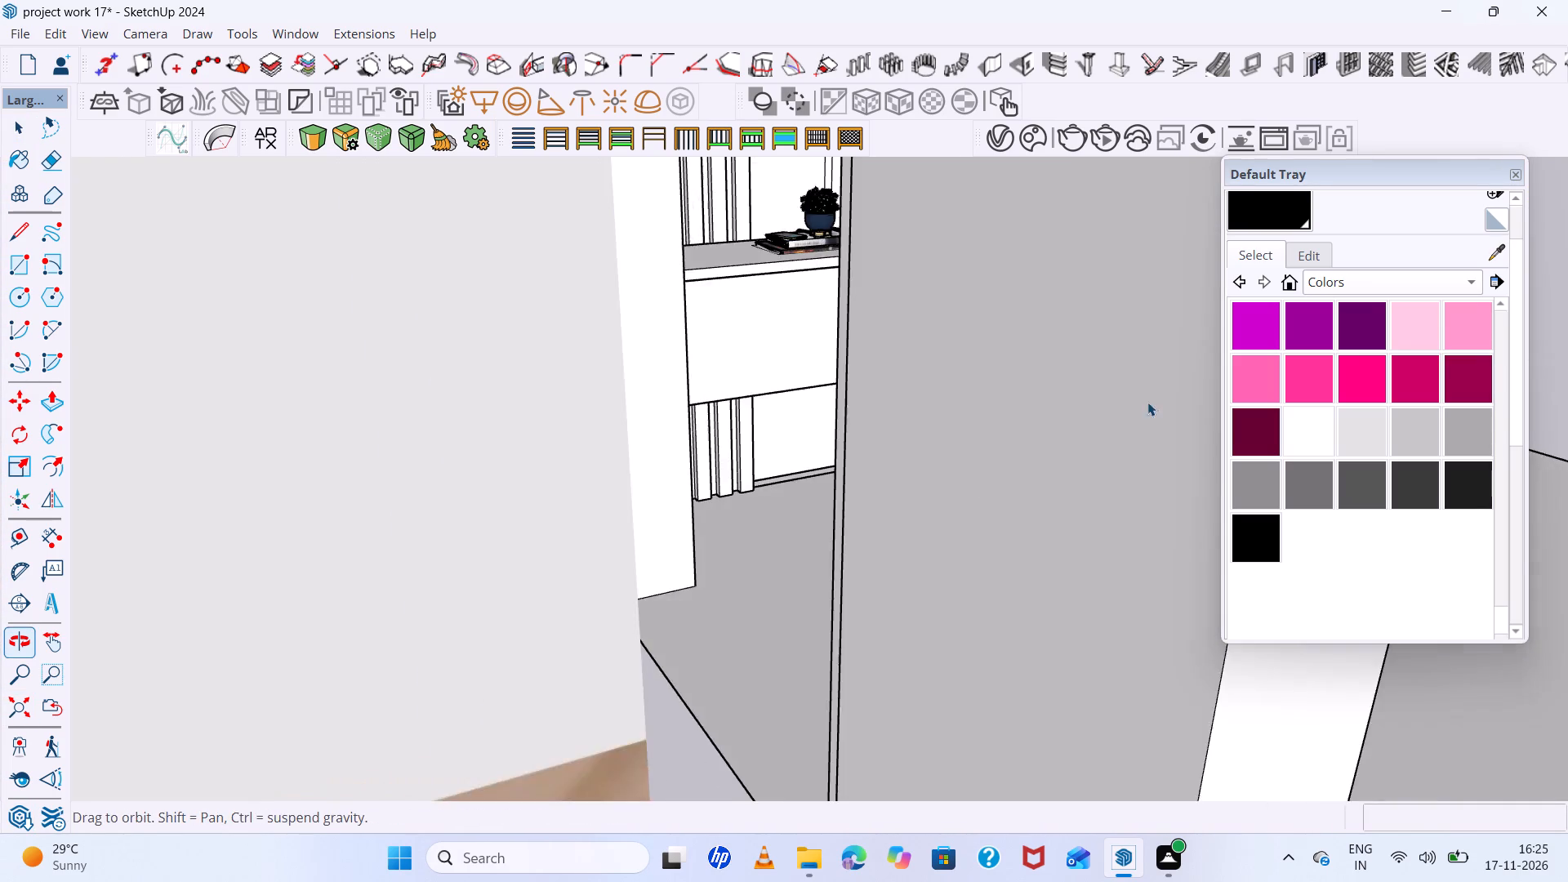
scroll(866, 541, up, 6)
click(555, 567)
scroll(550, 563, up, 5)
middle_drag(504, 554, 679, 525)
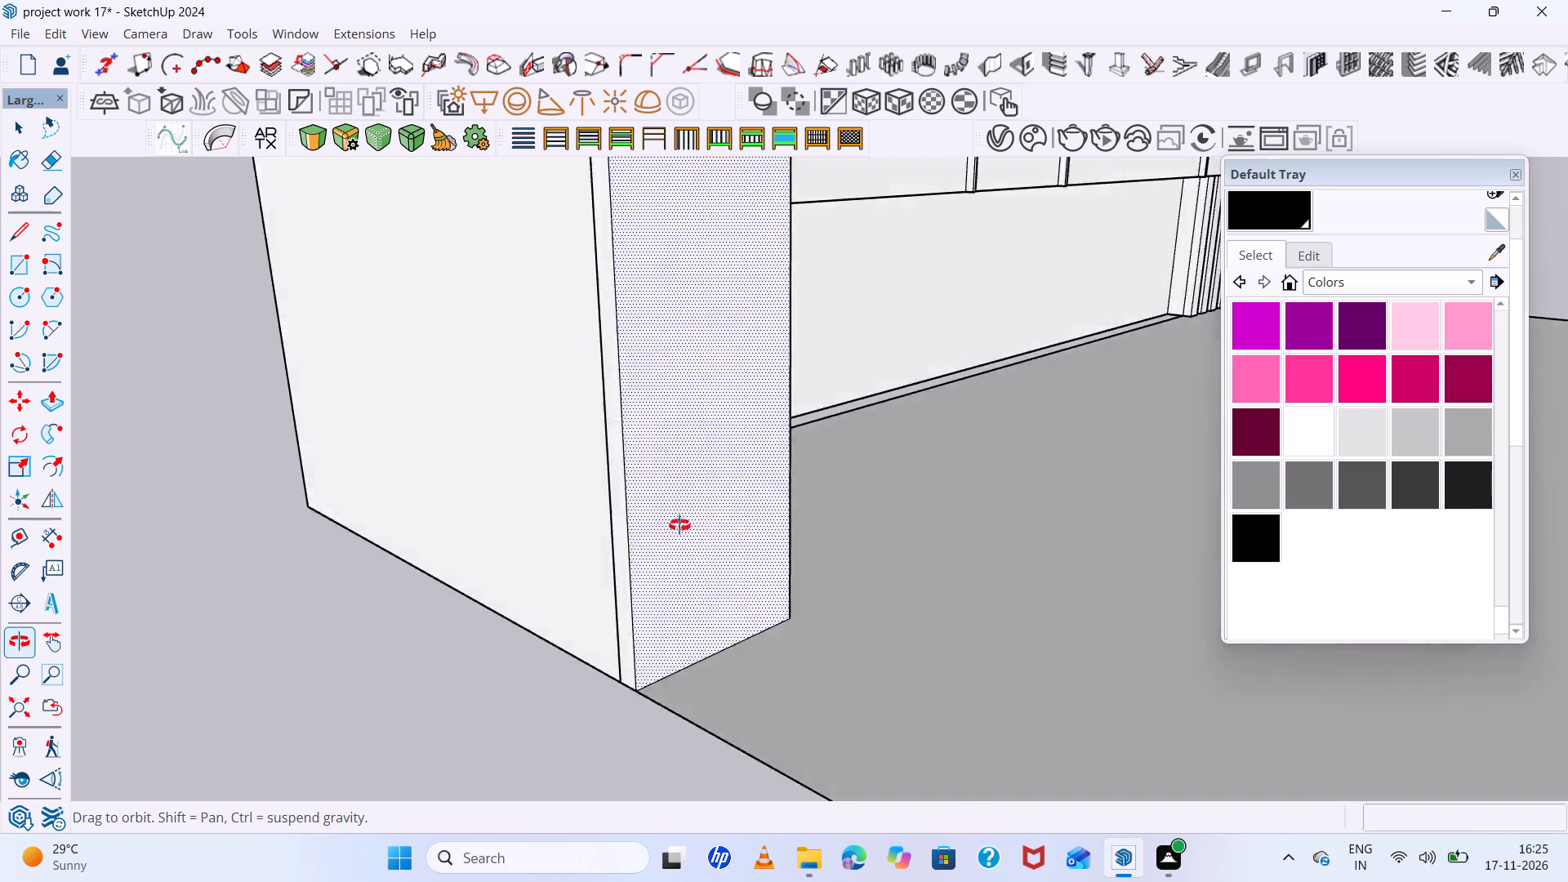
middle_drag(679, 525, 731, 523)
scroll(783, 529, up, 5)
scroll(769, 532, down, 12)
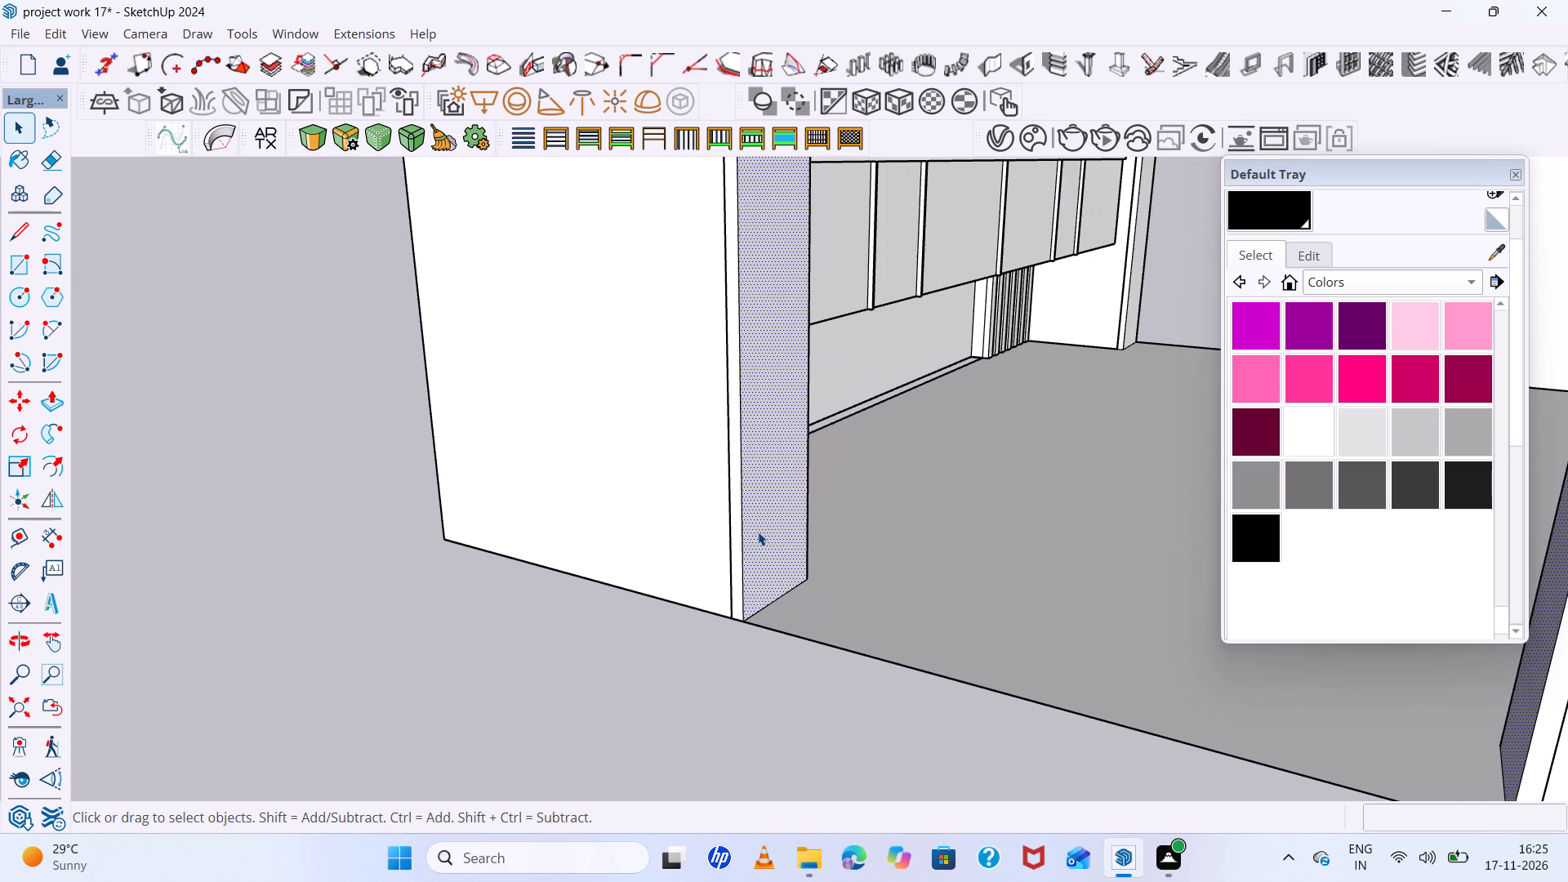
scroll(758, 532, down, 9)
middle_drag(756, 532, 774, 568)
scroll(786, 567, up, 6)
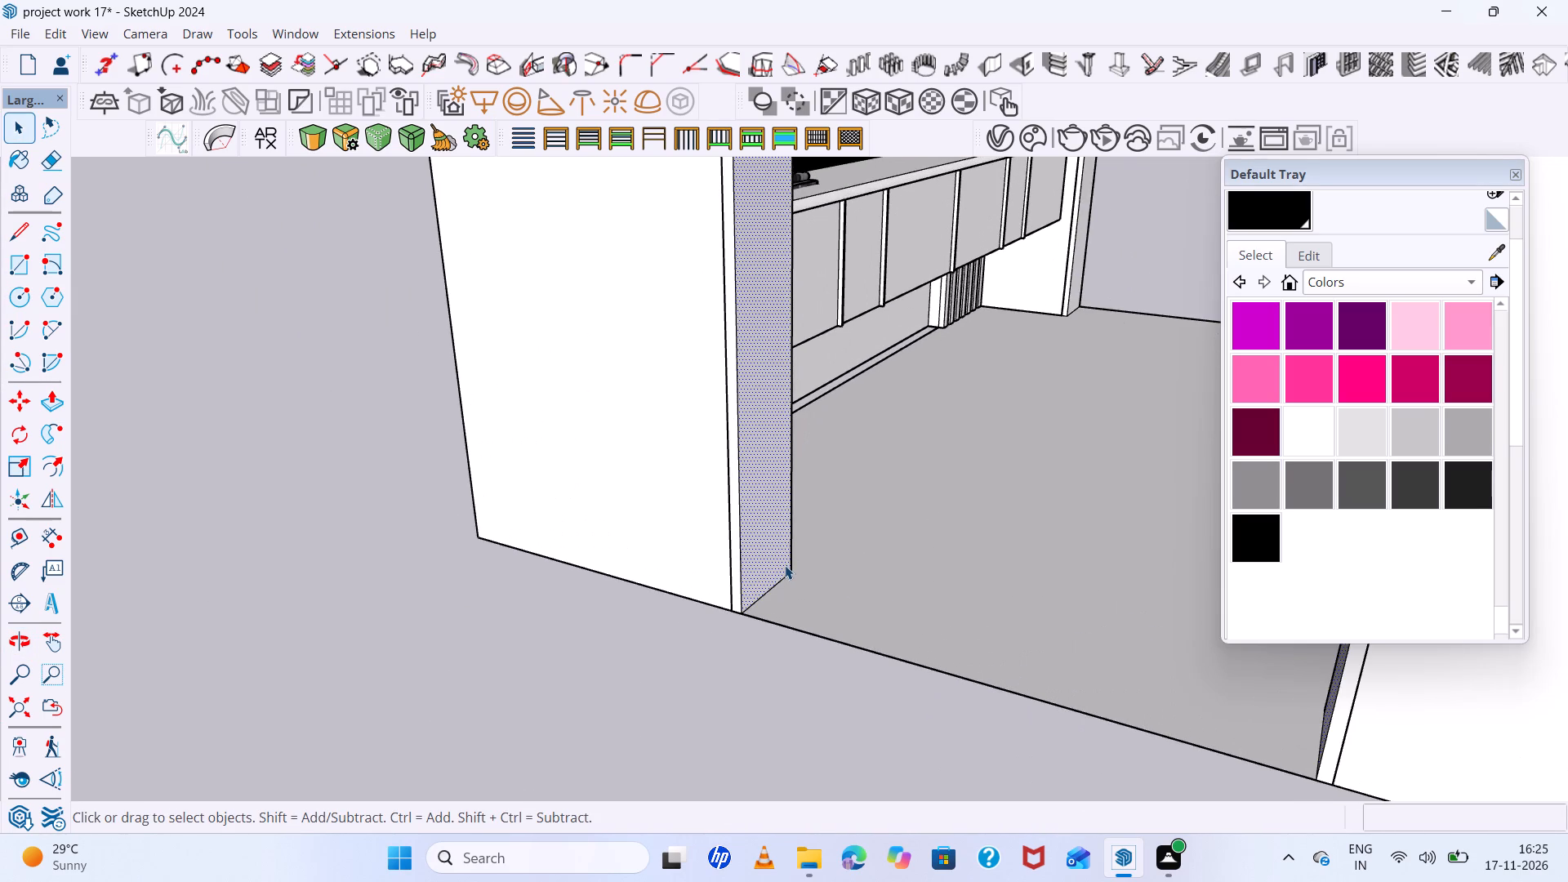
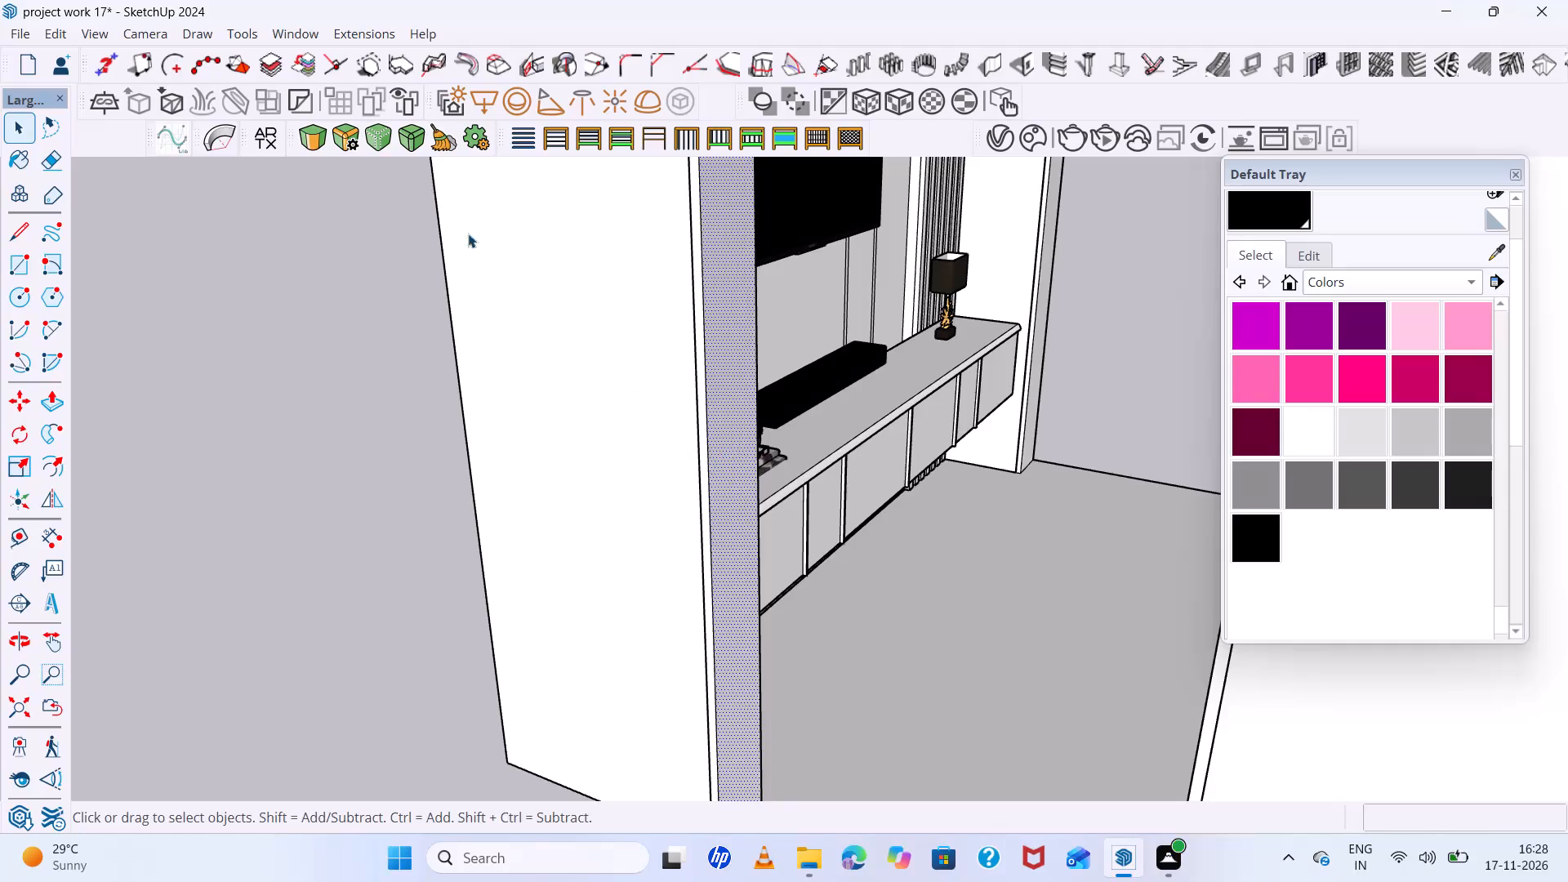
Select the bottom edge of the arched opening's inner reveal, where it meets the floor on the side nearest the console.
scroll(423, 327, down, 2)
scroll(289, 286, up, 1)
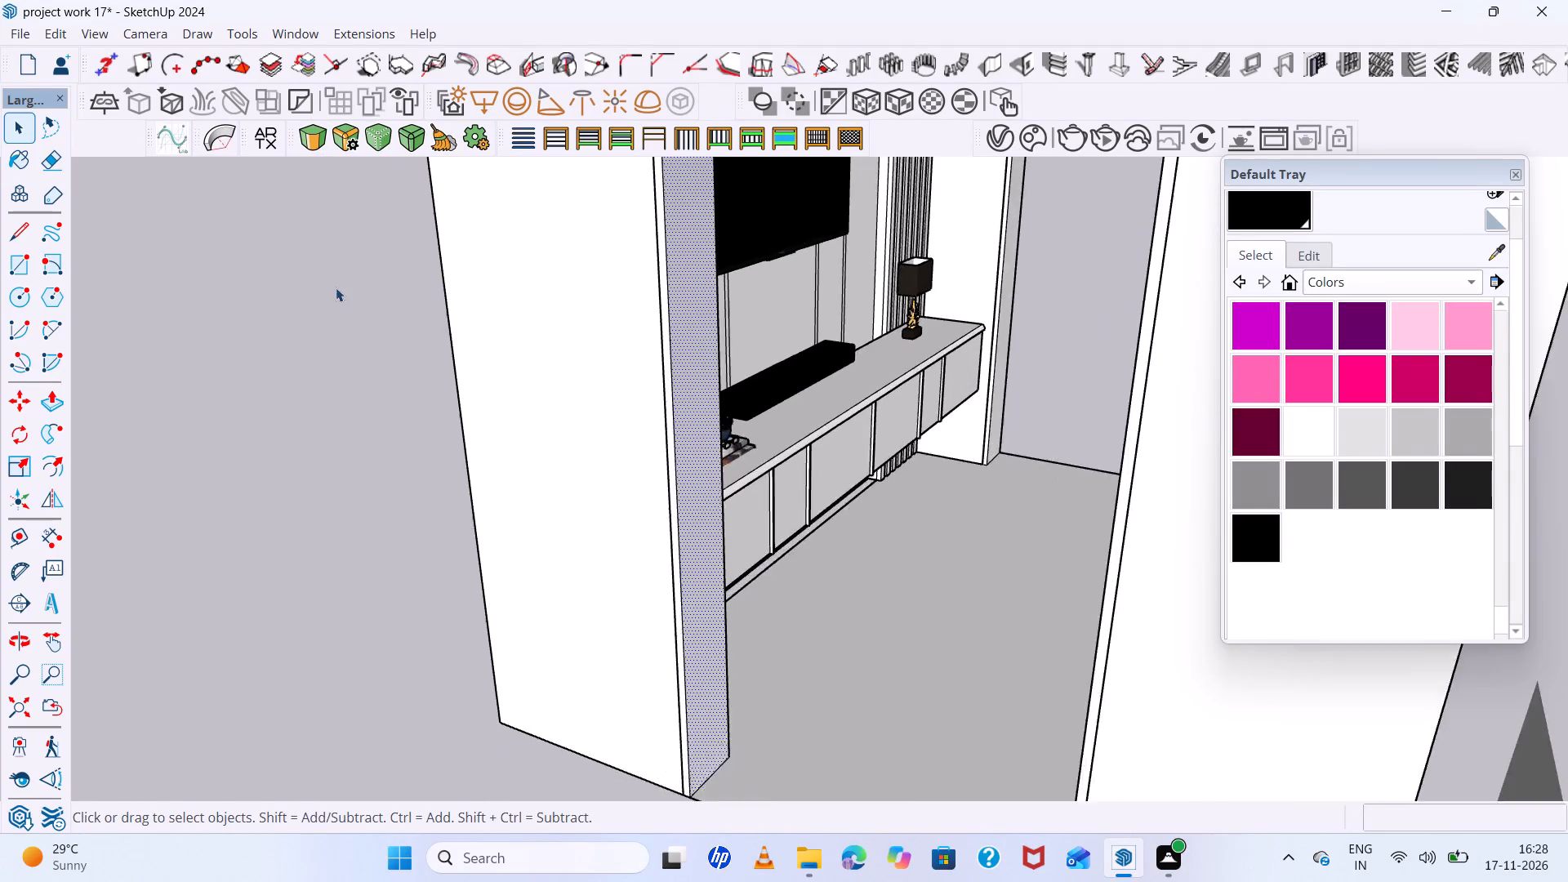
scroll(336, 289, down, 6)
scroll(453, 341, down, 3)
scroll(522, 429, up, 5)
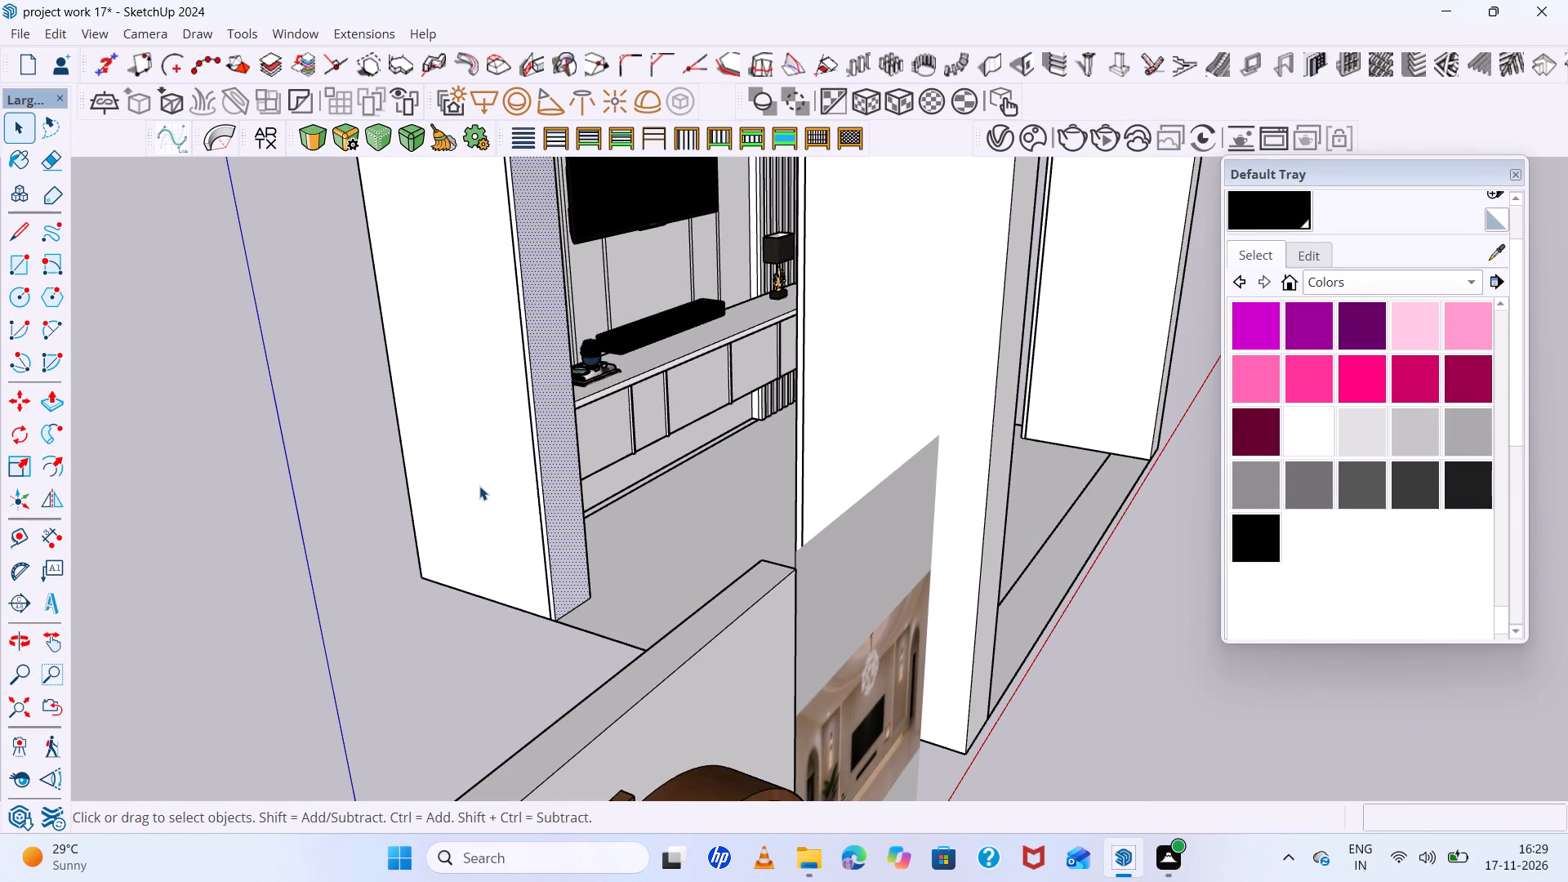
scroll(483, 457, down, 5)
scroll(599, 532, up, 5)
scroll(492, 505, up, 5)
middle_drag(488, 506, 577, 576)
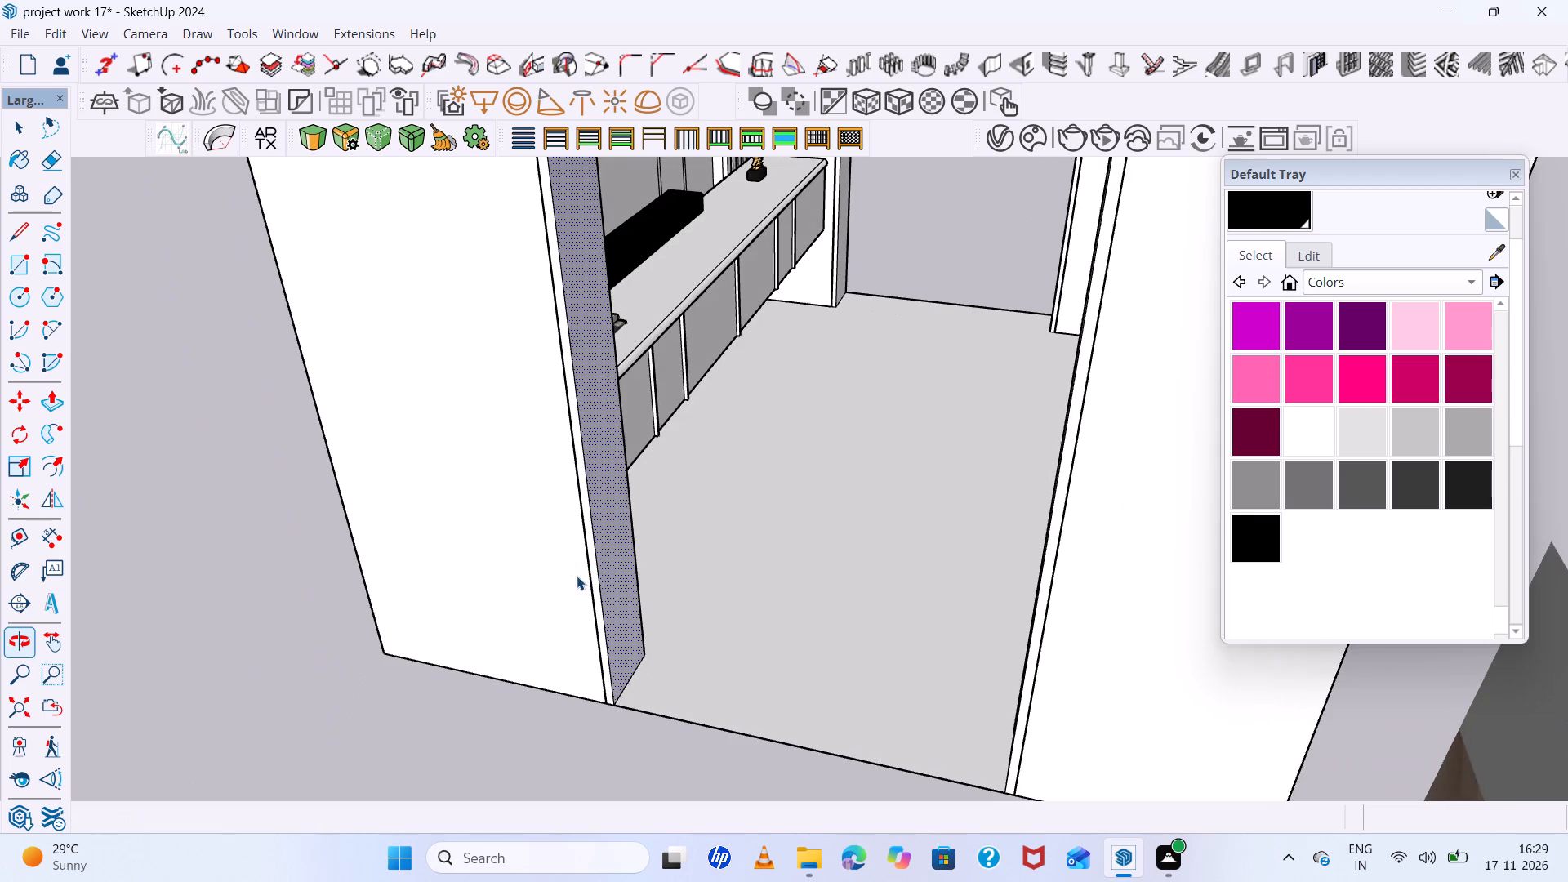
scroll(666, 640, up, 5)
scroll(599, 661, down, 6)
middle_drag(612, 688, 555, 702)
scroll(550, 697, up, 5)
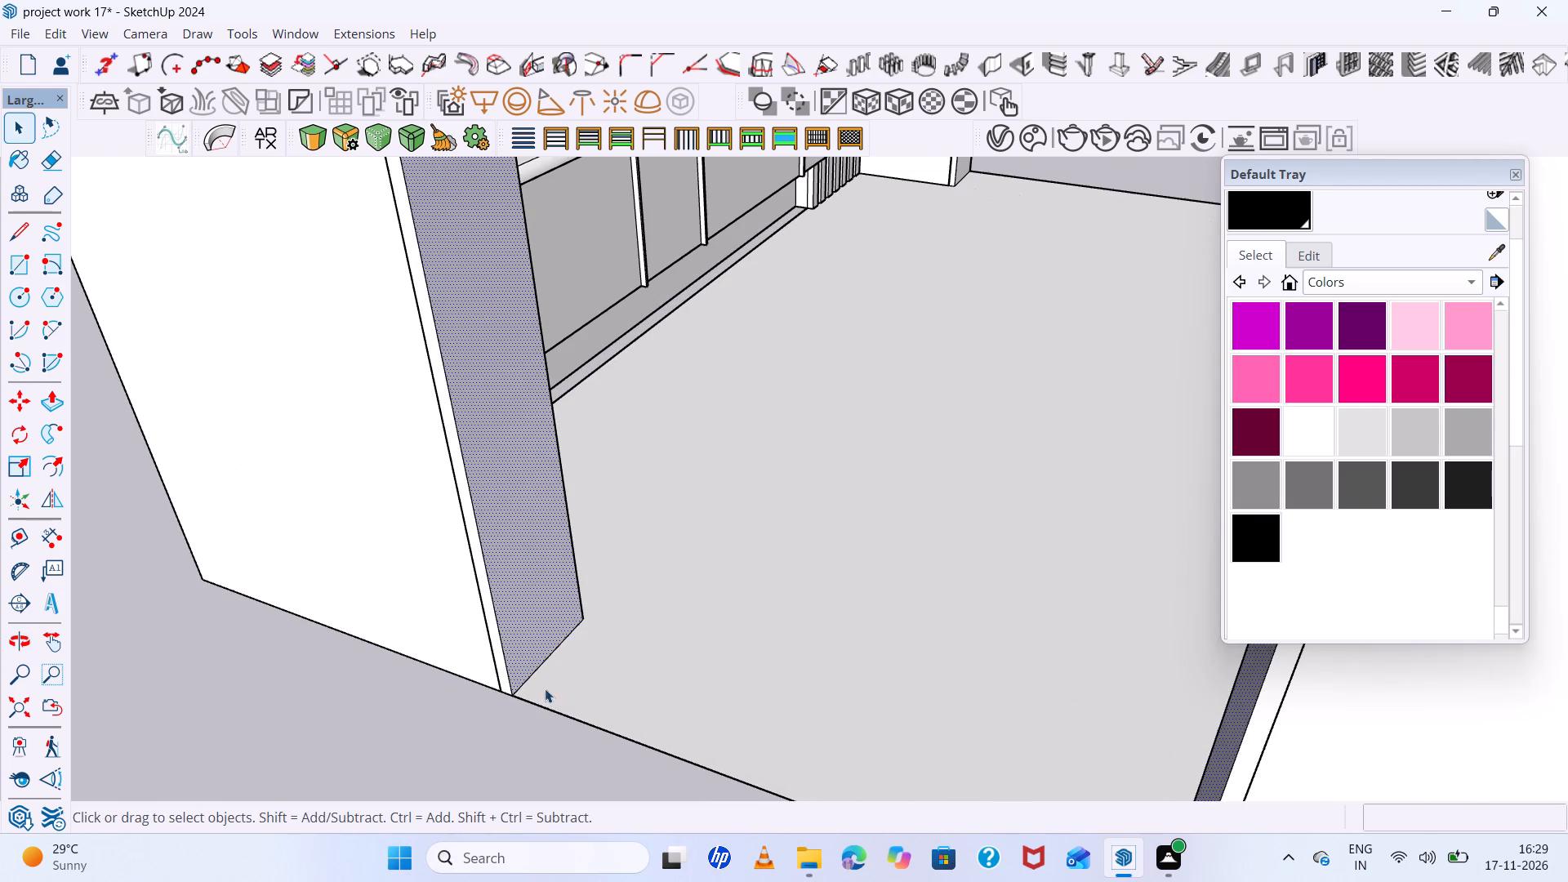
key(space)
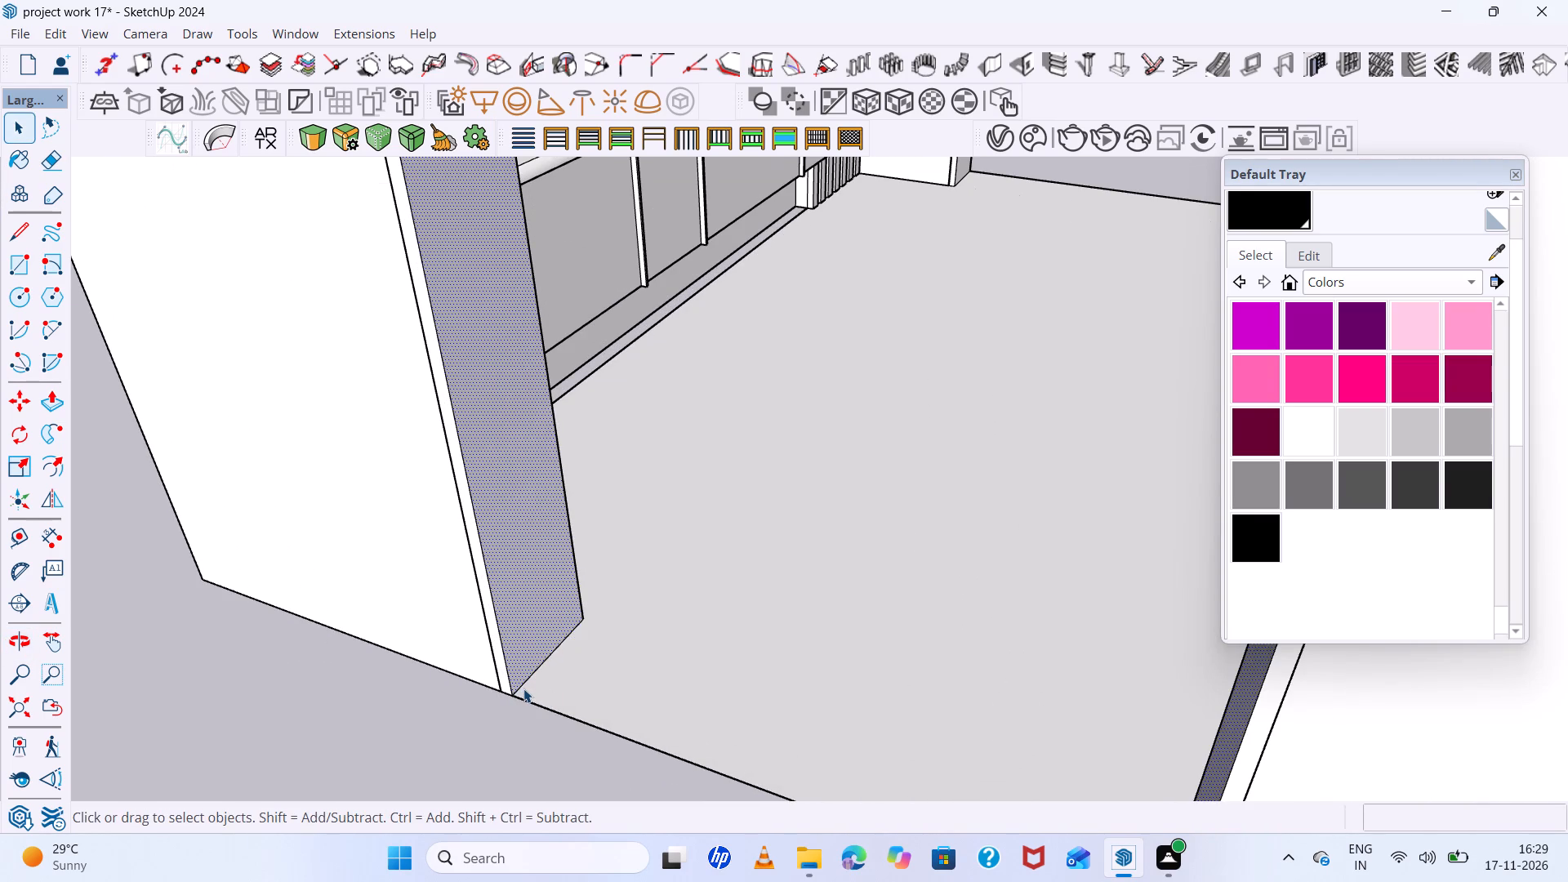
click(523, 688)
scroll(524, 688, down, 17)
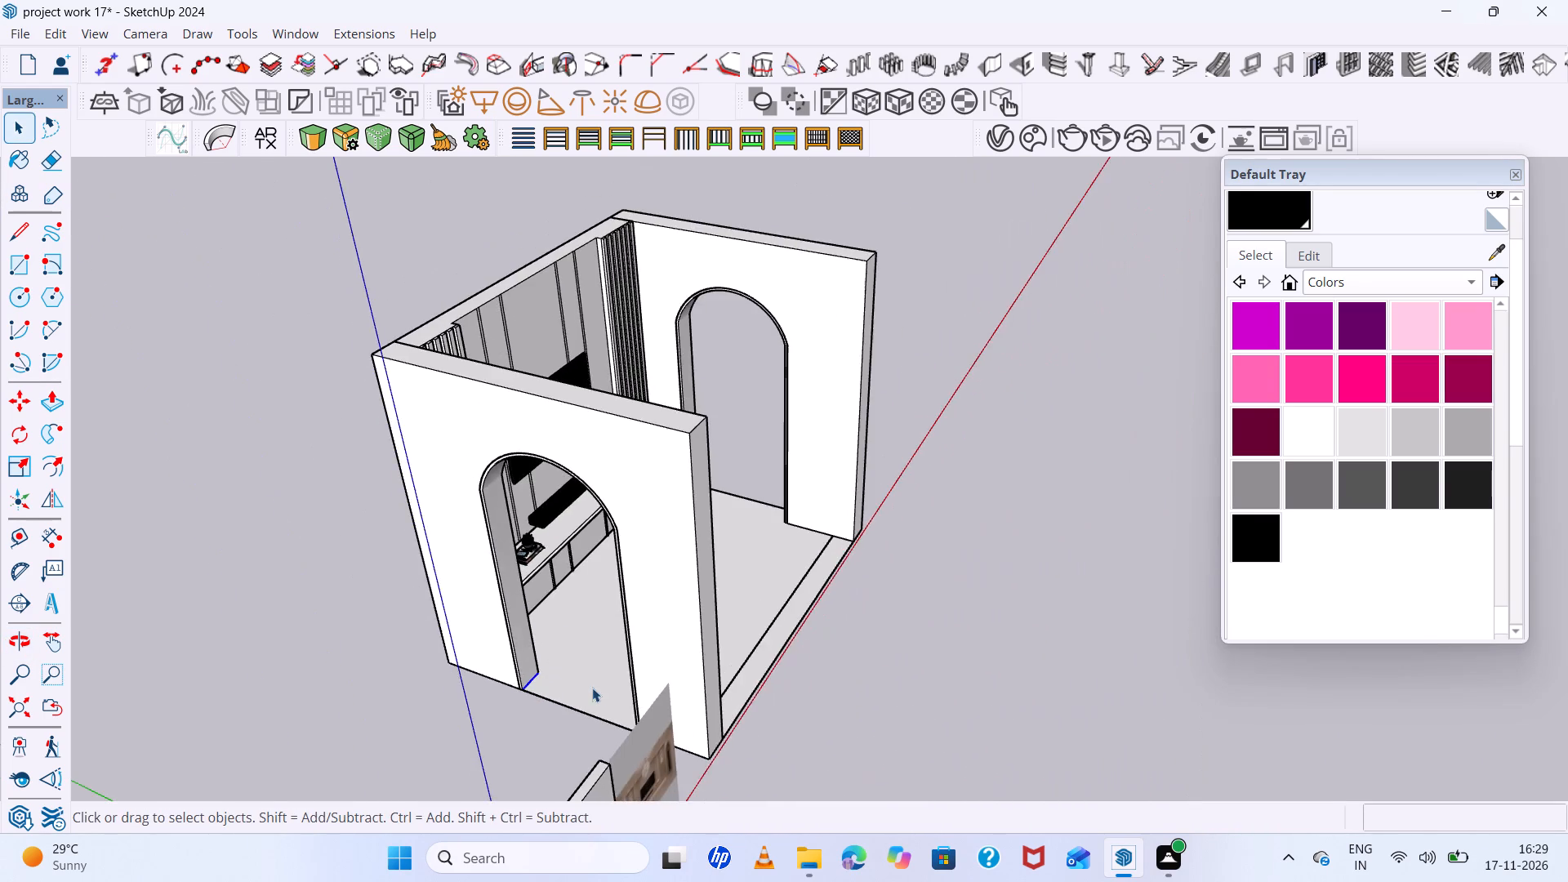
middle_drag(597, 688, 149, 667)
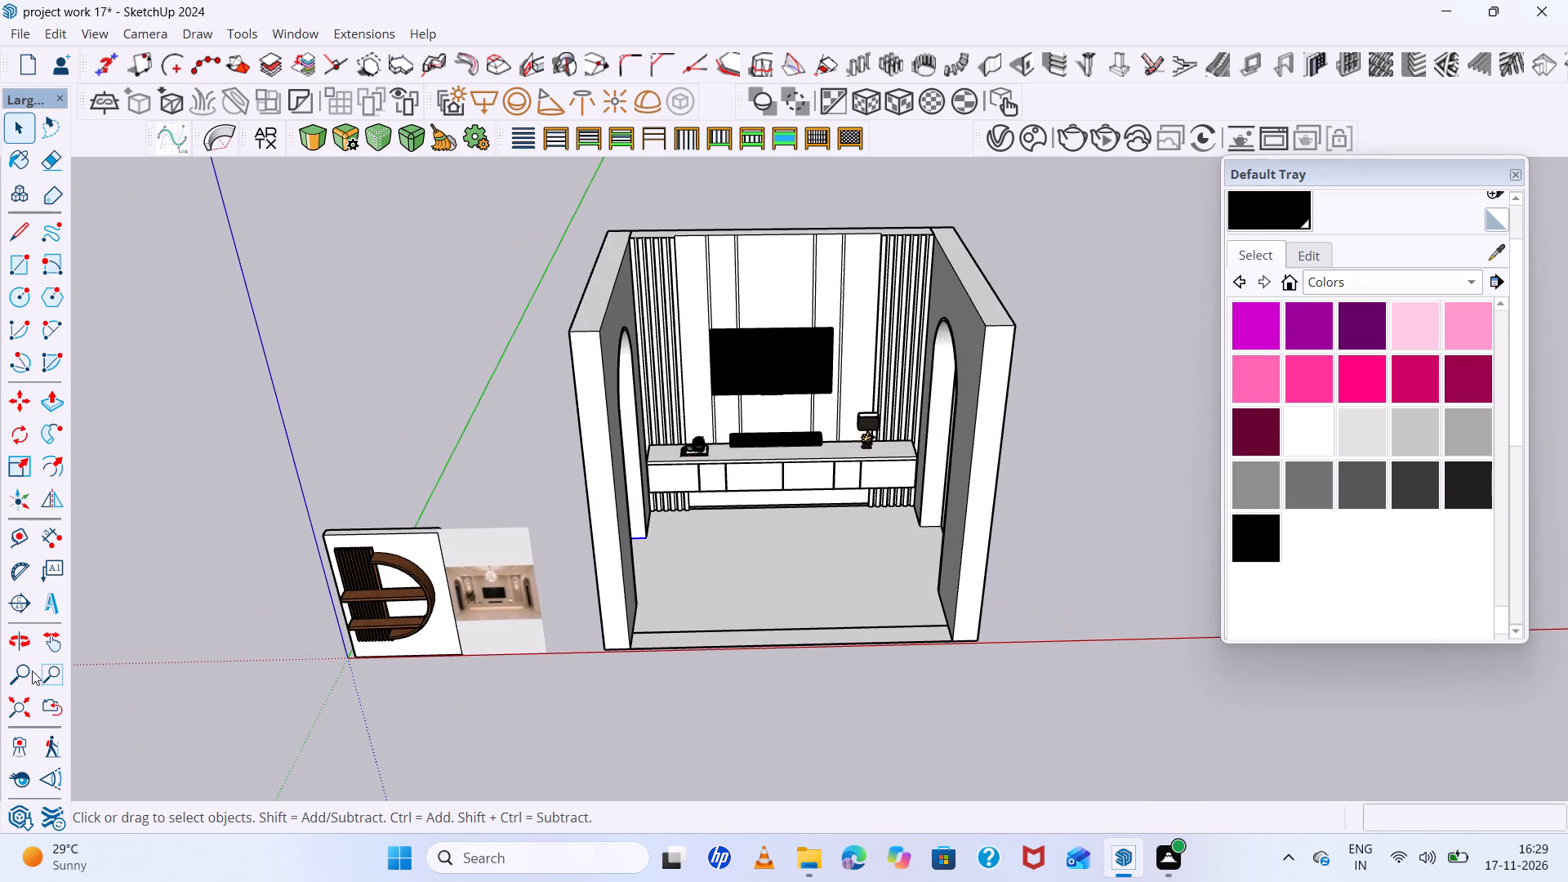
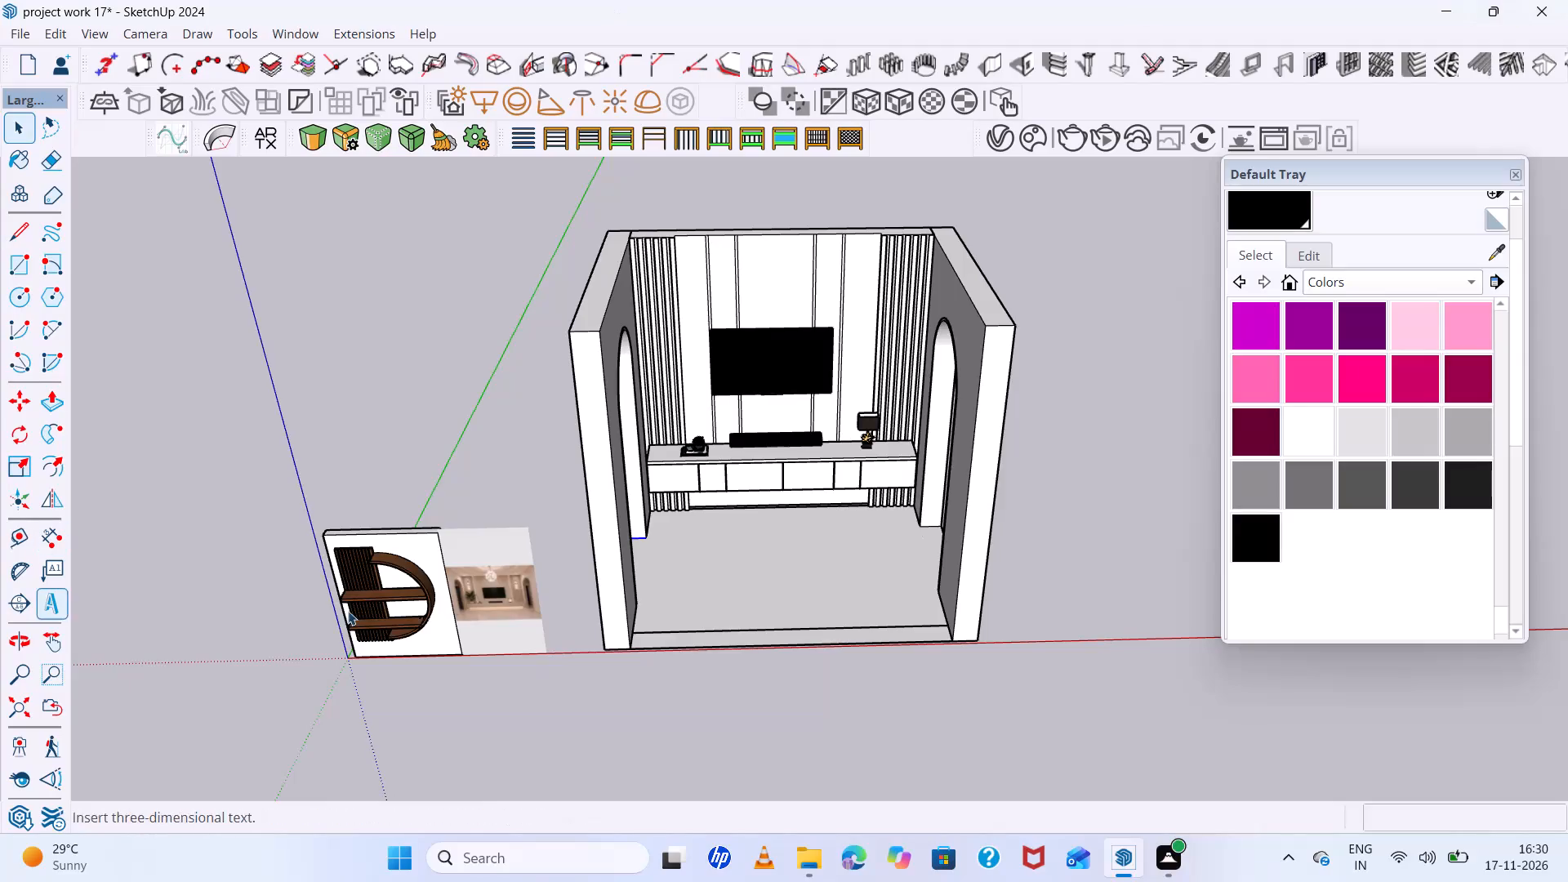
Examine the arched openings and reveals in both side walls of the room from outside and from the front.
scroll(607, 571, down, 6)
middle_drag(665, 577, 718, 452)
scroll(665, 576, up, 2)
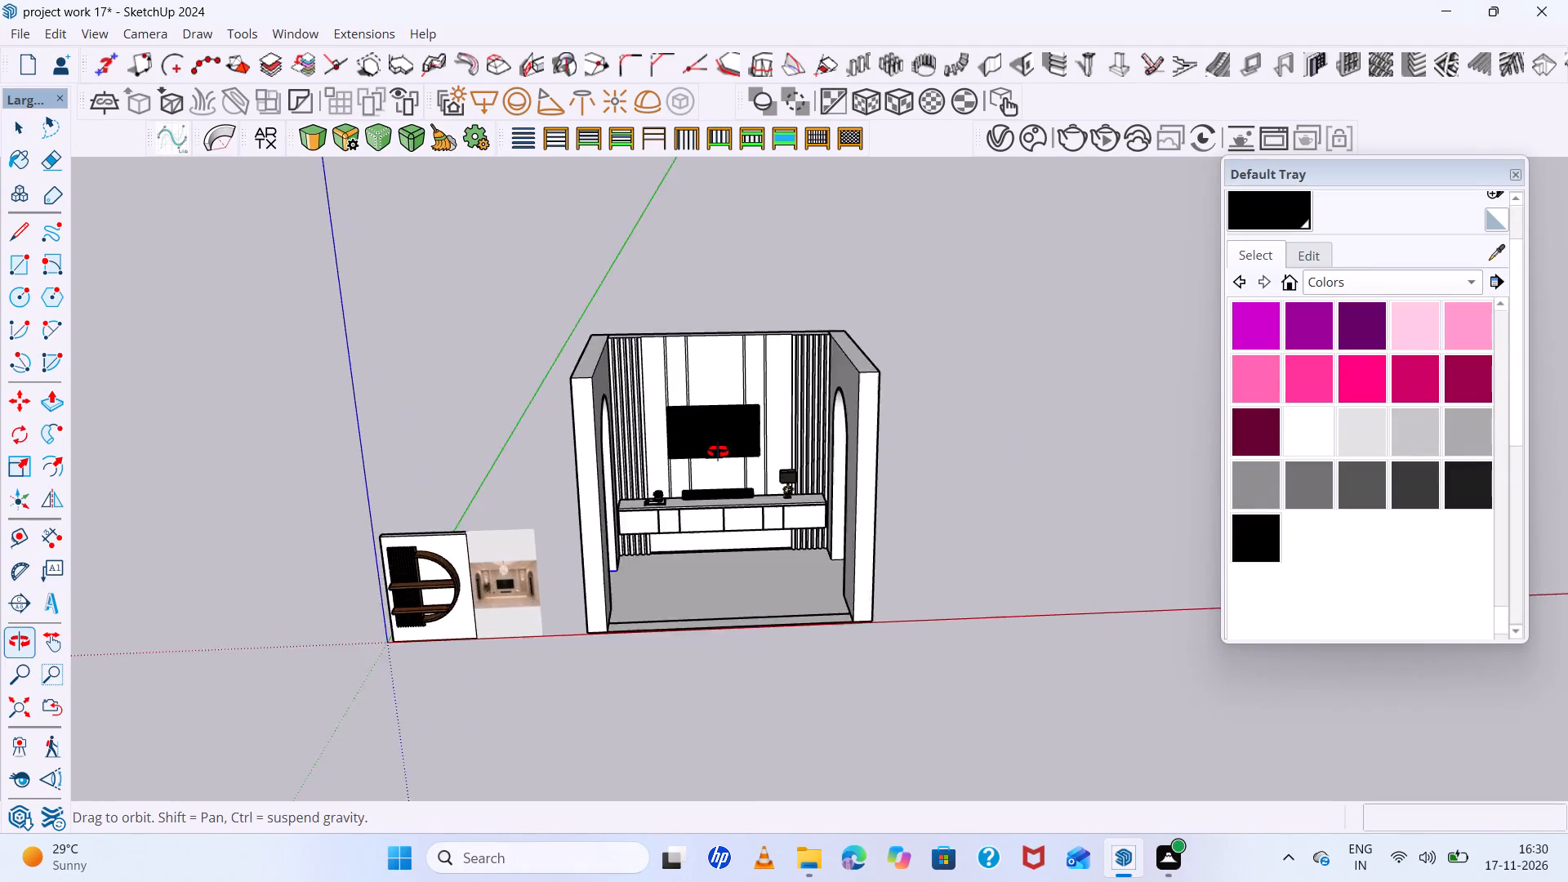
middle_drag(718, 452, 715, 455)
scroll(709, 470, up, 7)
scroll(561, 522, up, 1)
middle_drag(561, 522, 203, 558)
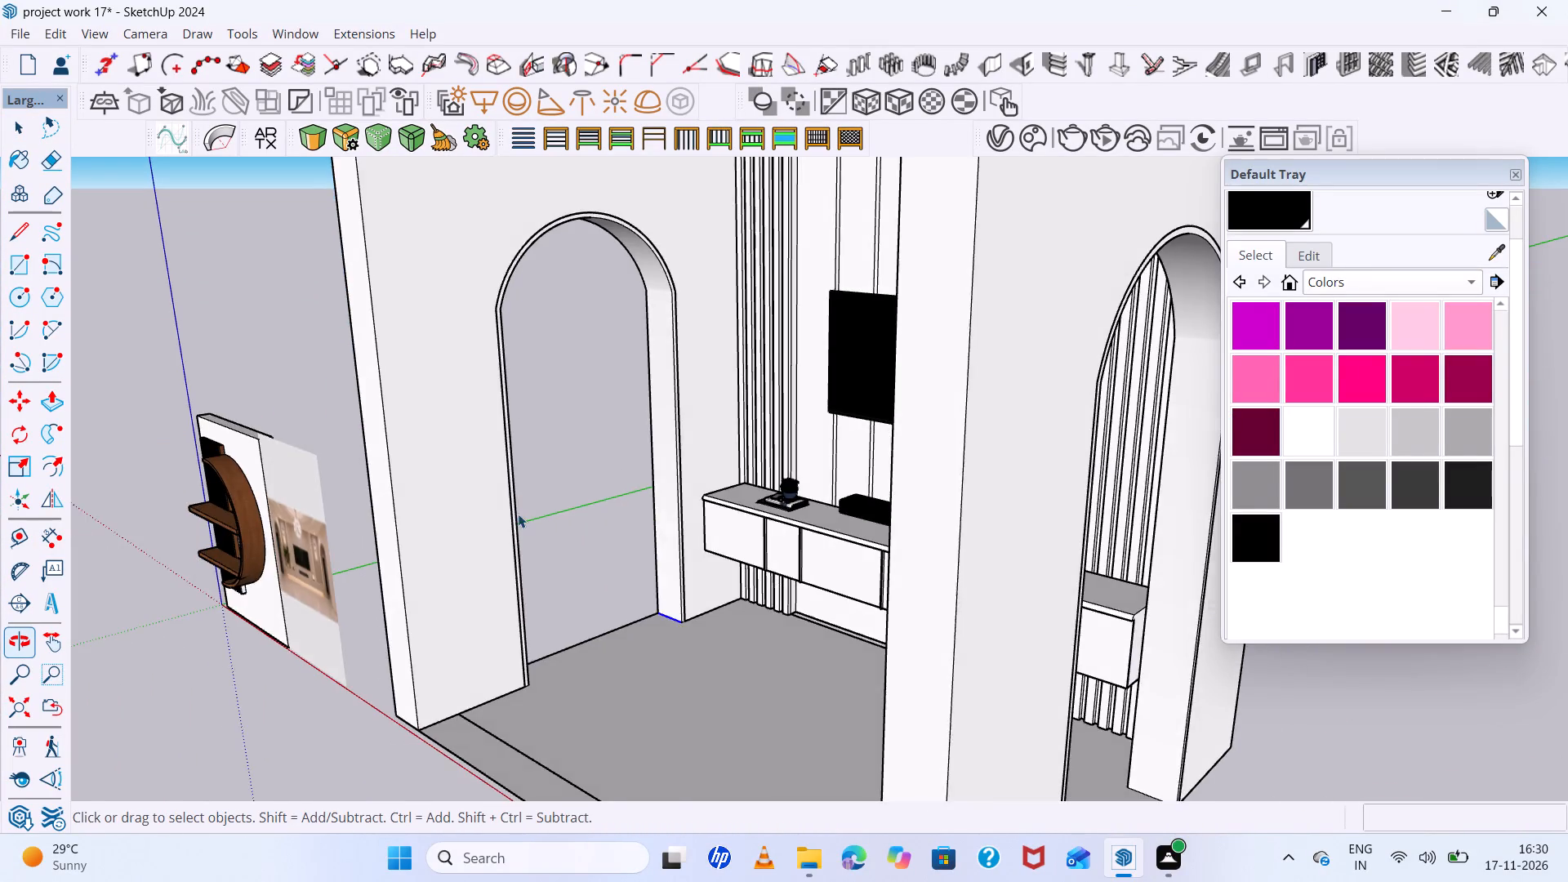
scroll(518, 514, down, 13)
scroll(656, 565, up, 14)
middle_drag(622, 604, 724, 558)
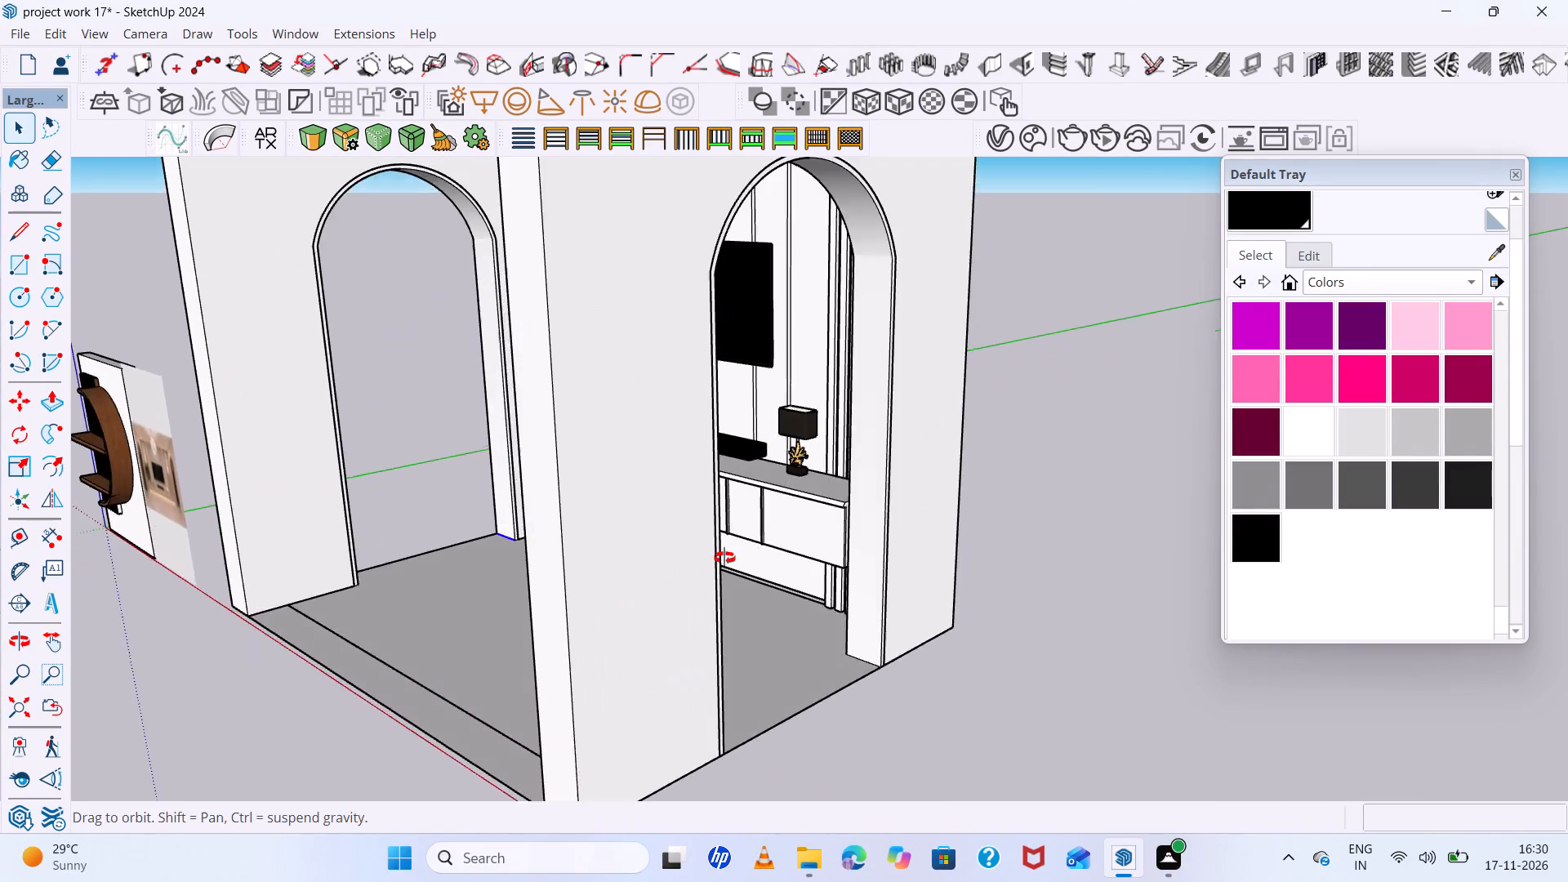
middle_drag(724, 558, 1046, 546)
scroll(726, 523, up, 5)
scroll(697, 490, down, 13)
middle_drag(701, 510, 638, 460)
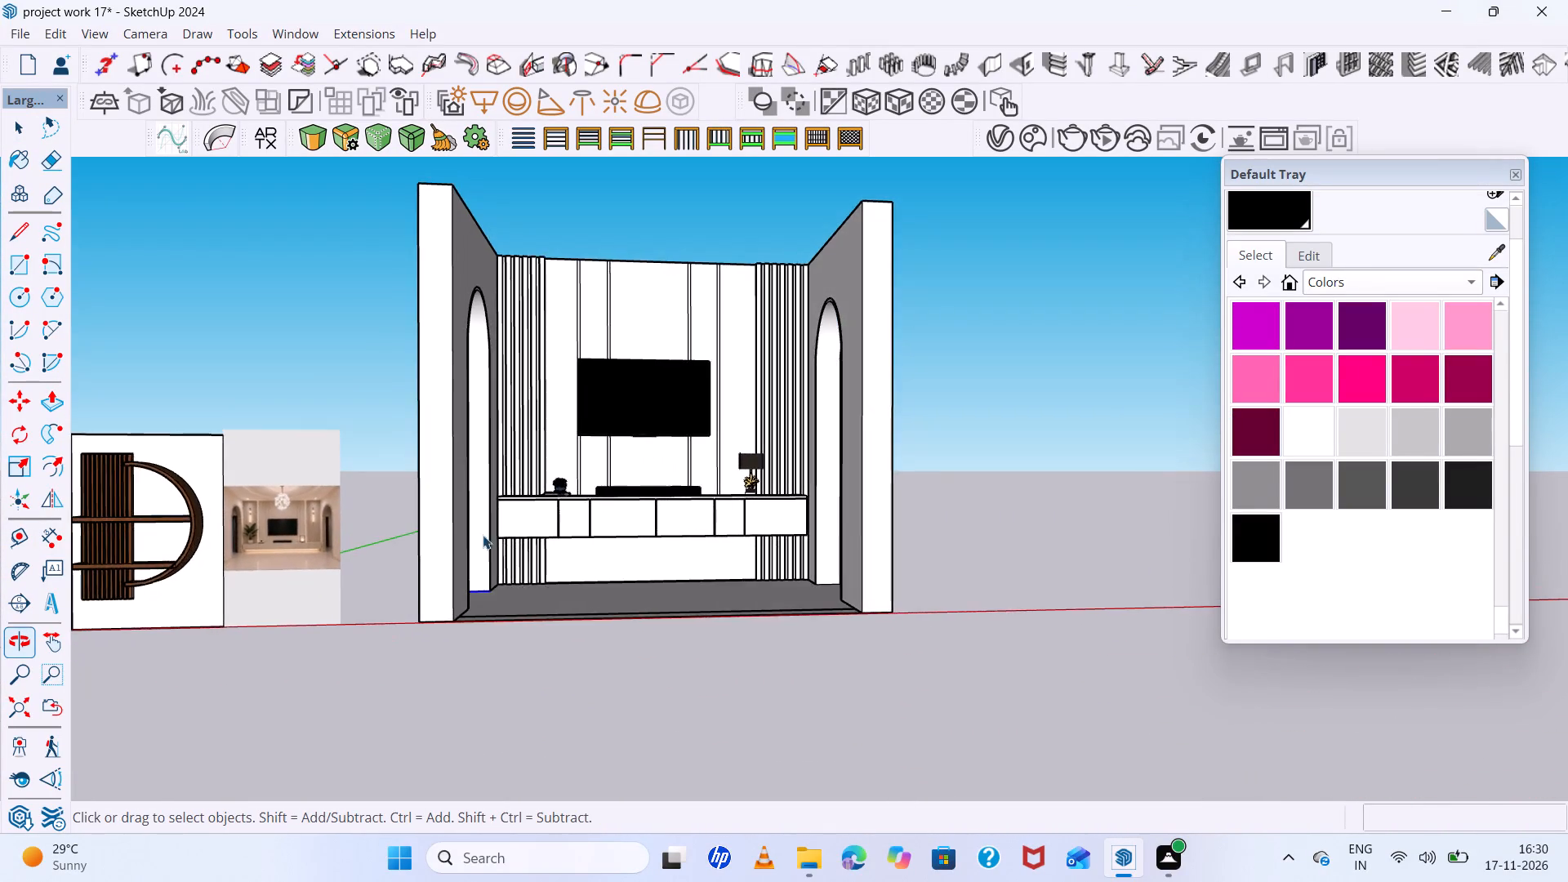
Study the reference picture of the TV wall beside the model to compare its decor and lighting with the modelled room.
scroll(382, 575, up, 14)
scroll(208, 394, up, 7)
scroll(208, 391, down, 7)
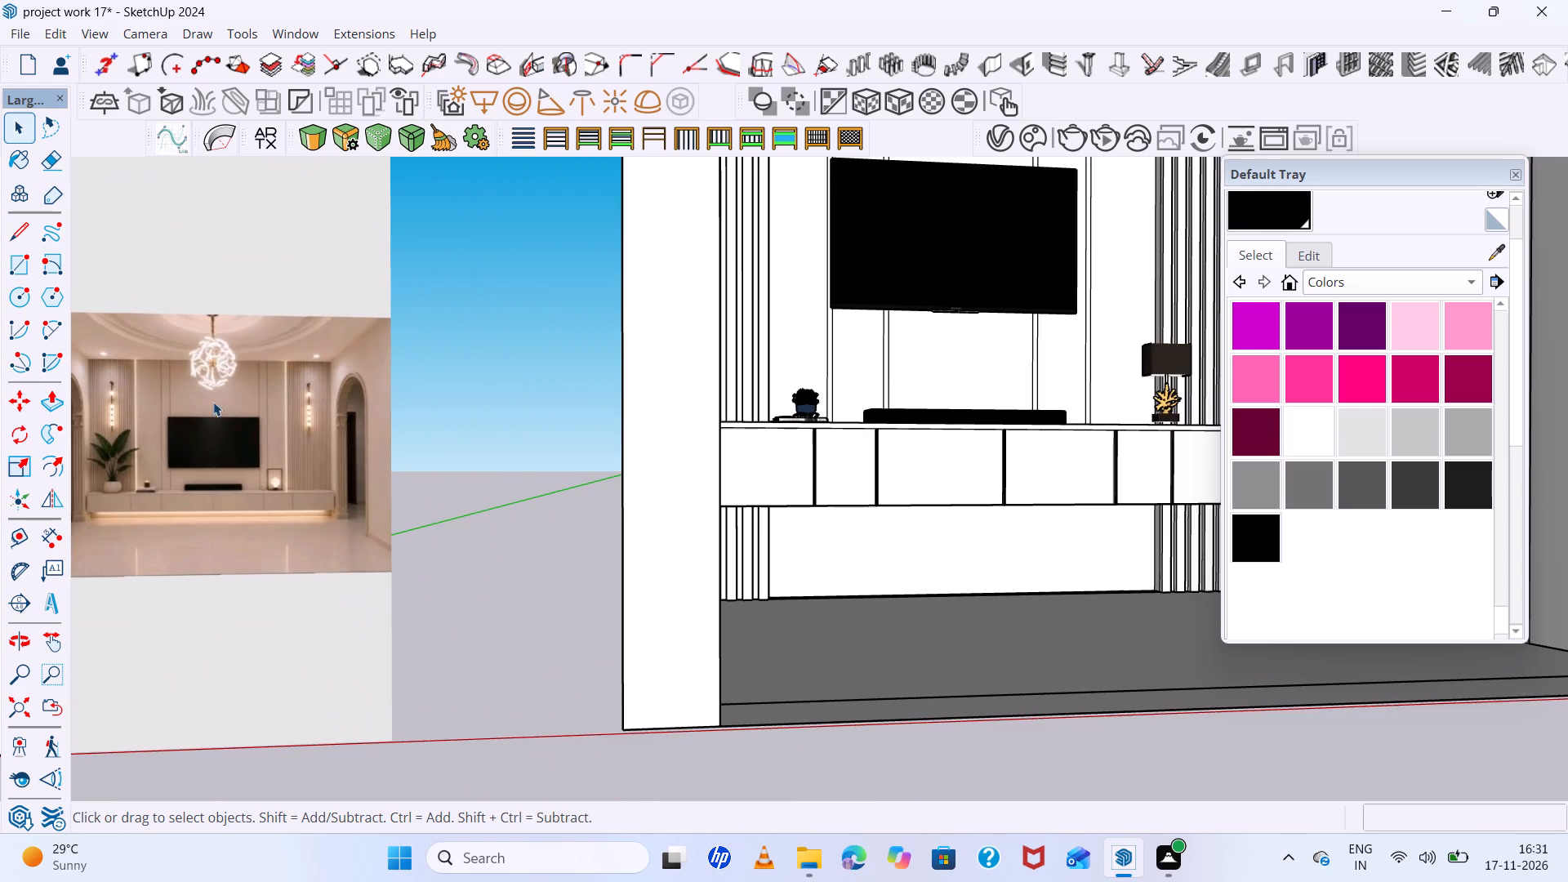
middle_drag(387, 483, 517, 532)
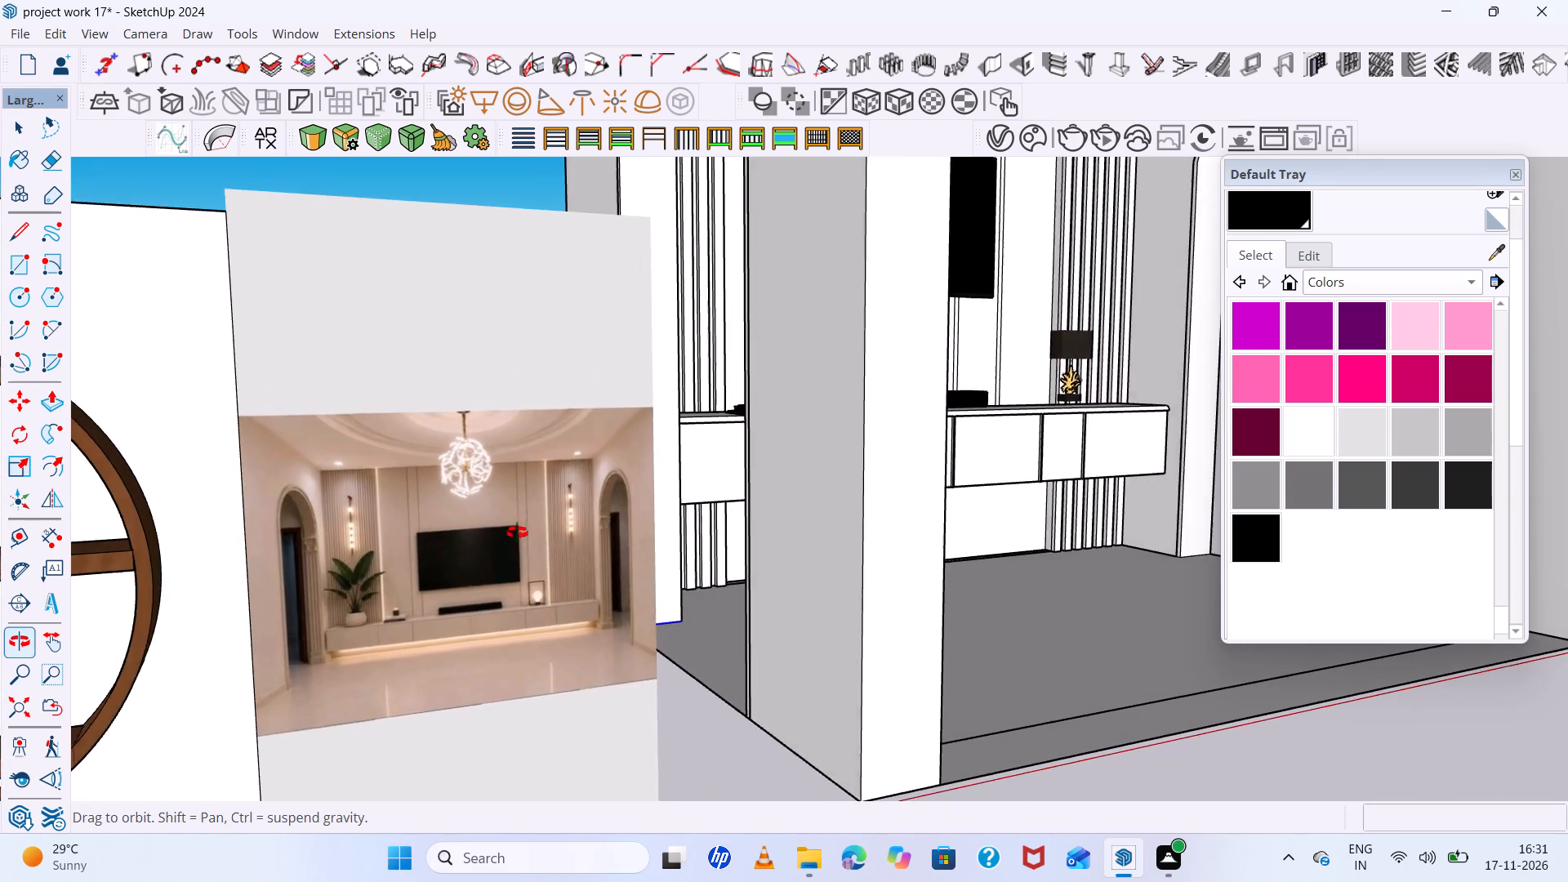
middle_drag(517, 532, 478, 522)
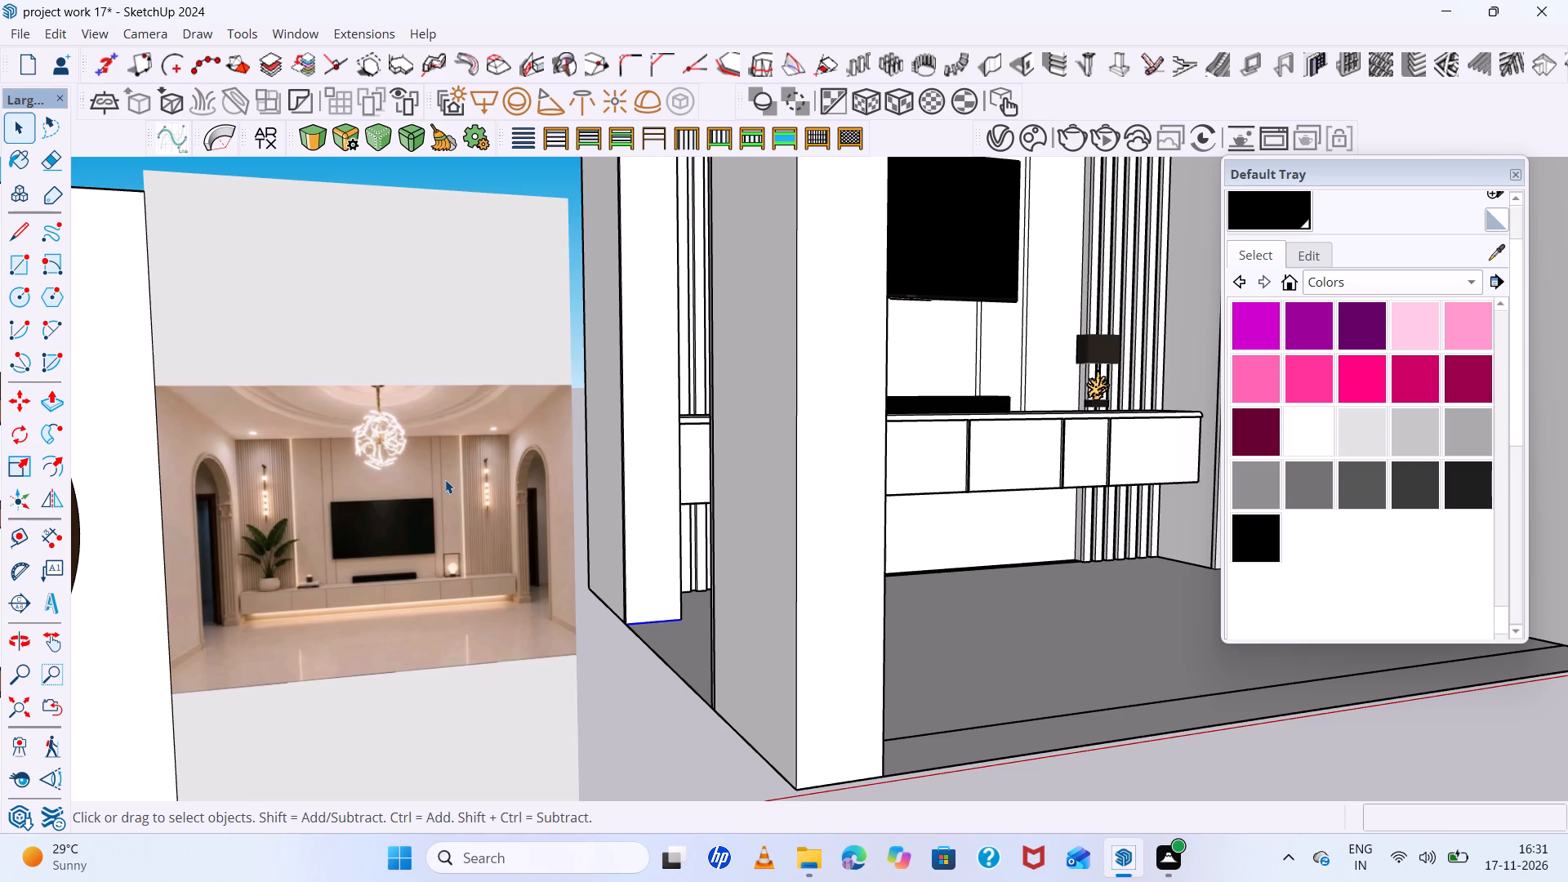
scroll(445, 479, up, 5)
scroll(445, 479, down, 5)
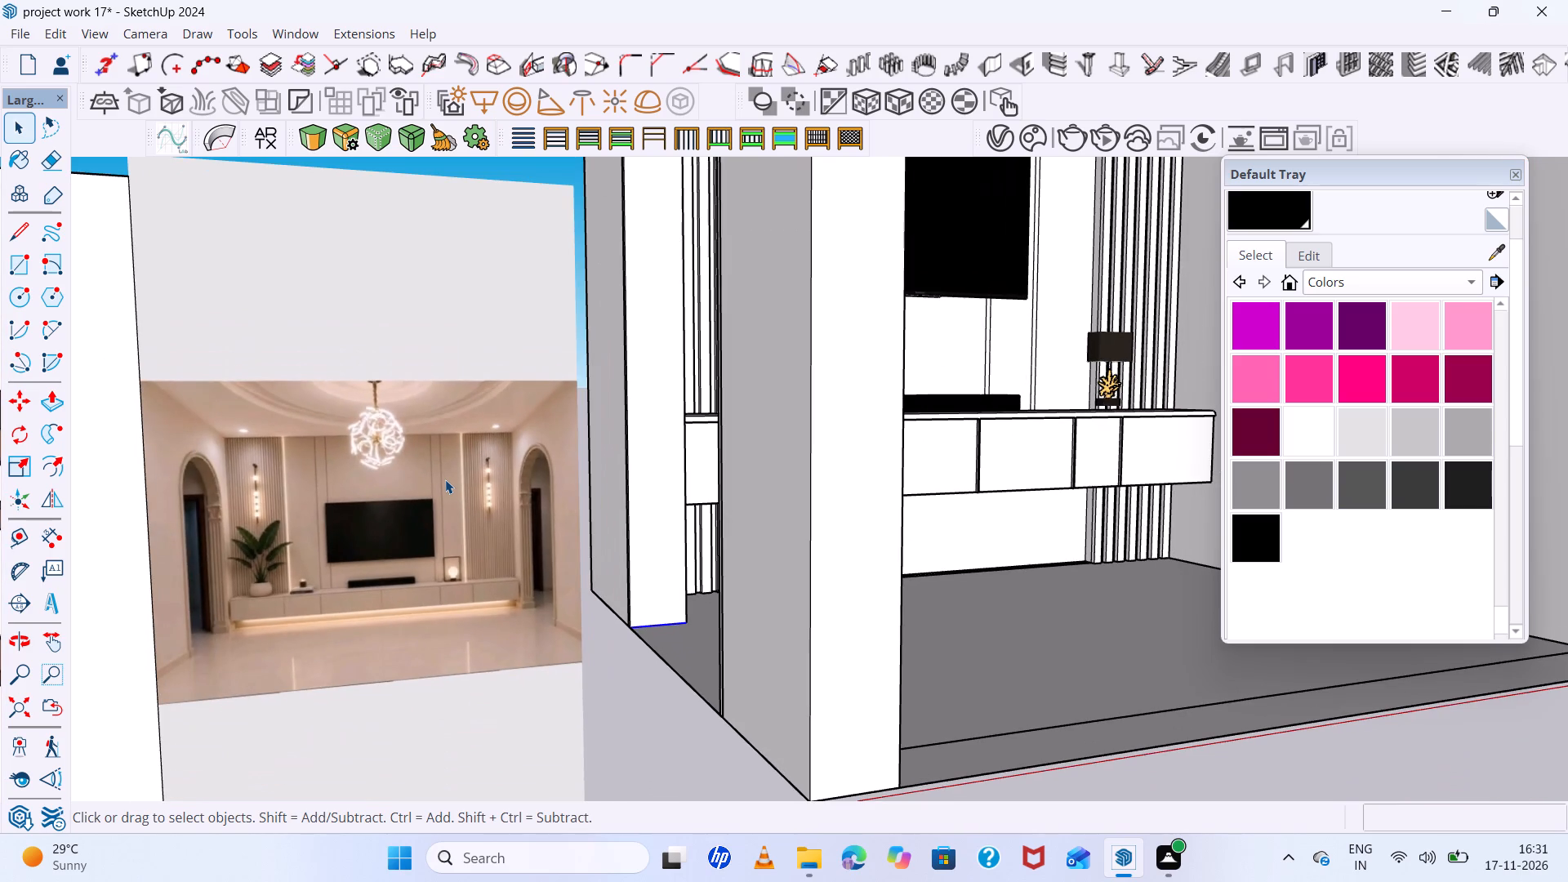
scroll(443, 479, up, 1)
scroll(431, 489, down, 3)
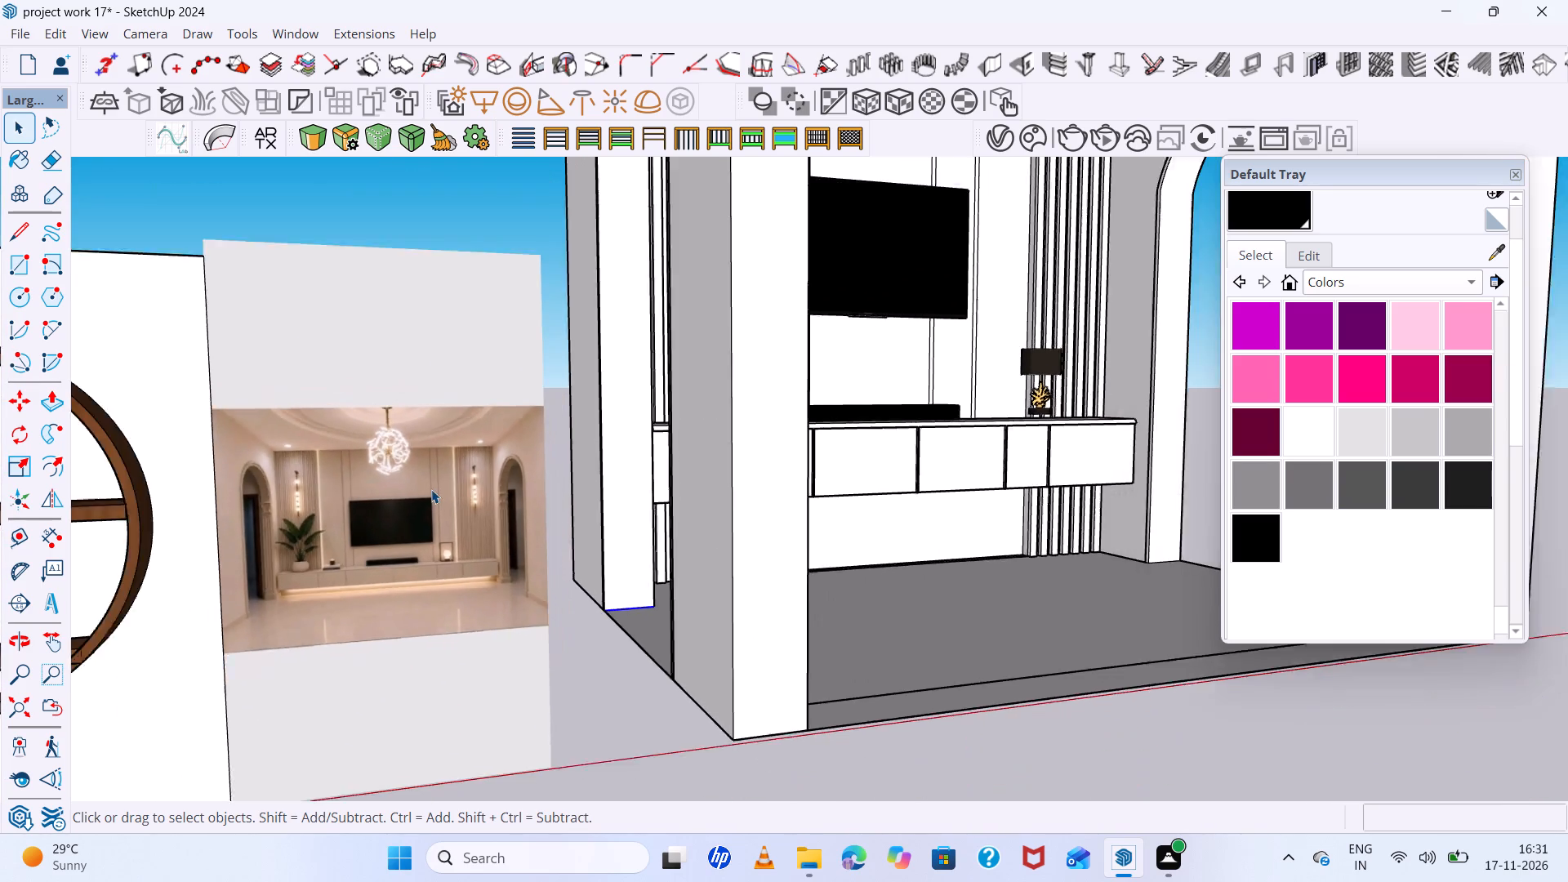
scroll(431, 489, down, 2)
scroll(399, 532, up, 12)
scroll(140, 524, down, 6)
middle_drag(150, 488, 97, 468)
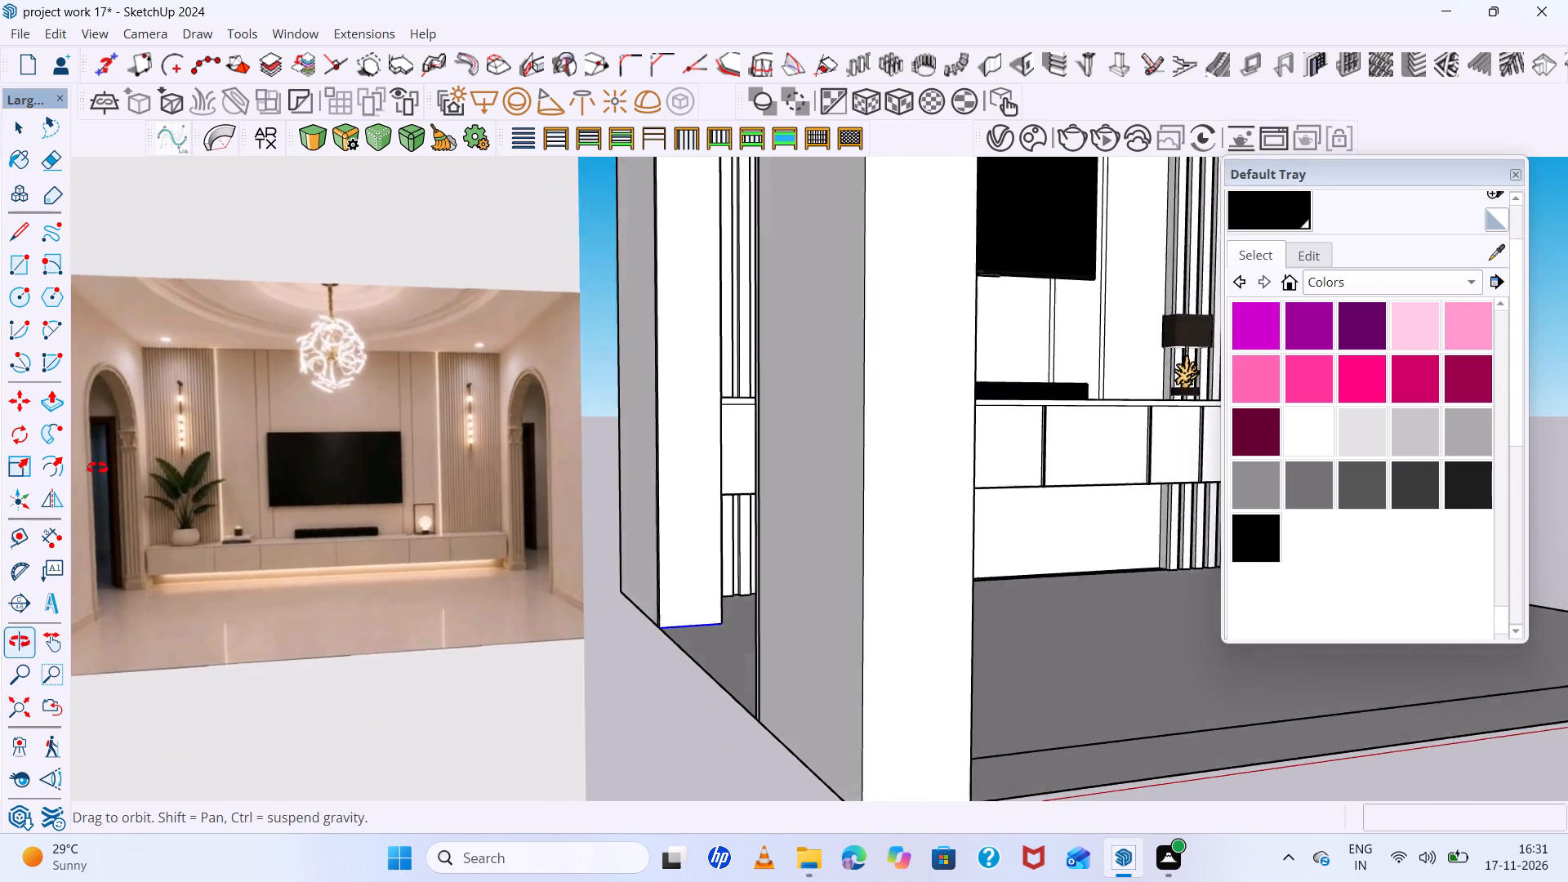
middle_drag(97, 468, 11, 459)
Open the 3D Warehouse model library.
click(290, 38)
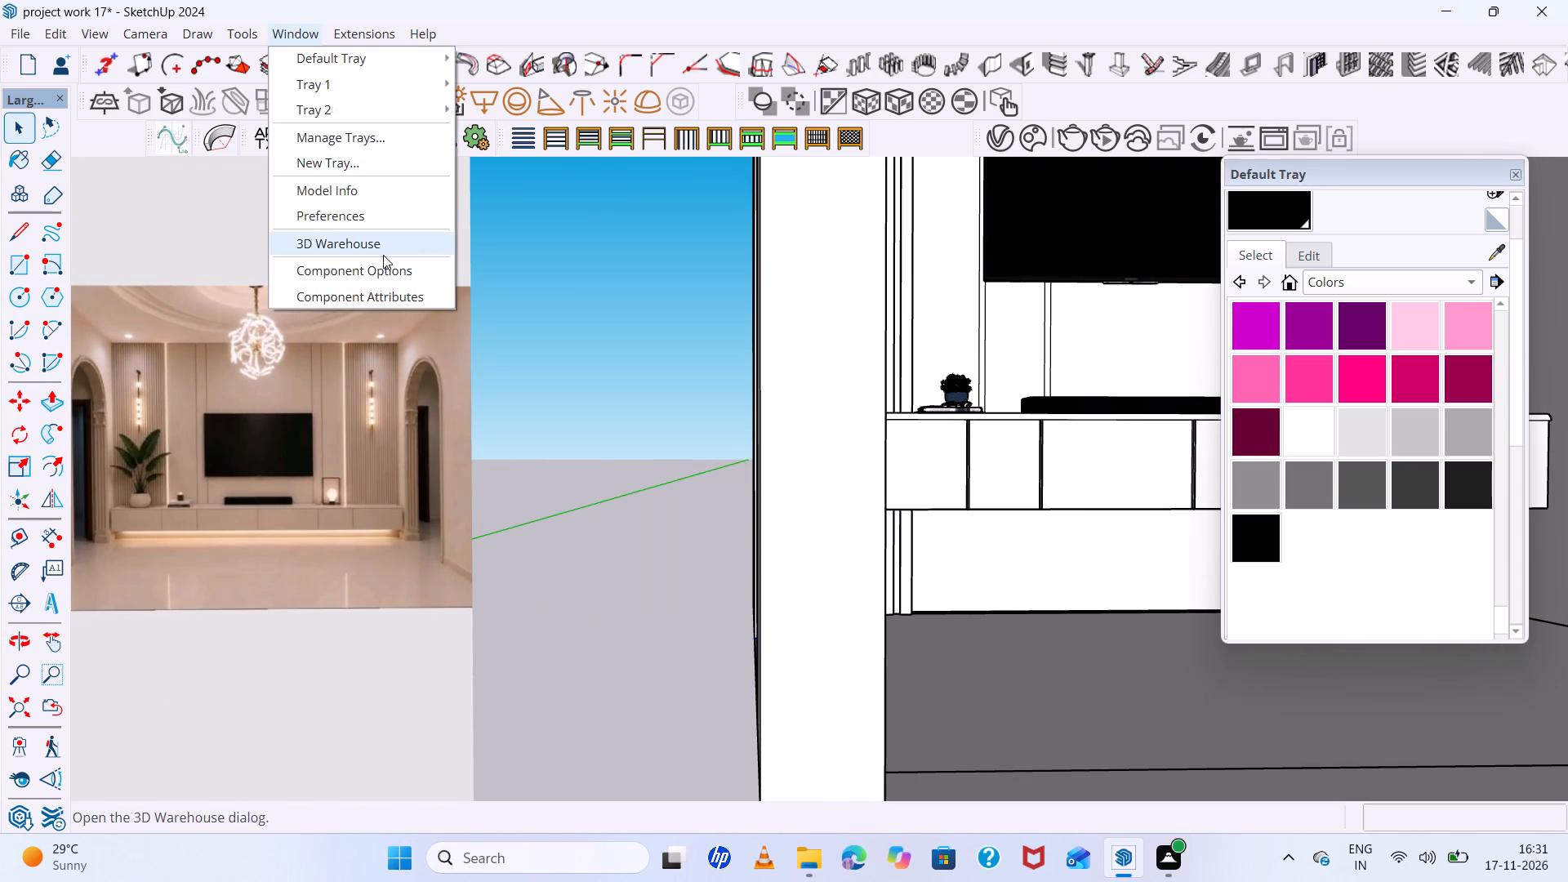
click(383, 255)
scroll(305, 267, down, 6)
scroll(355, 329, down, 6)
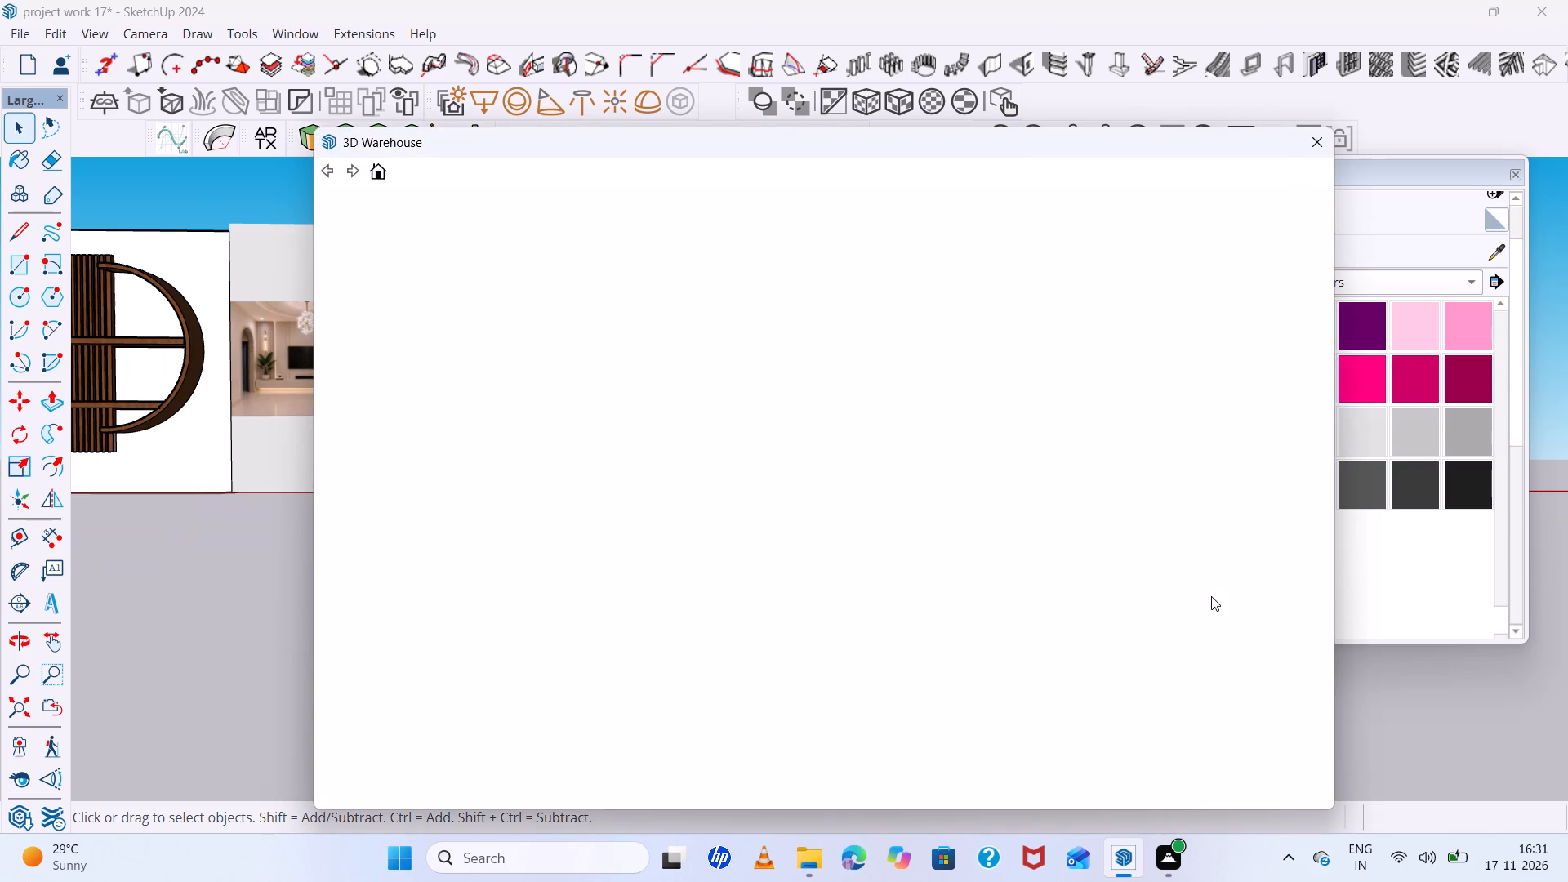
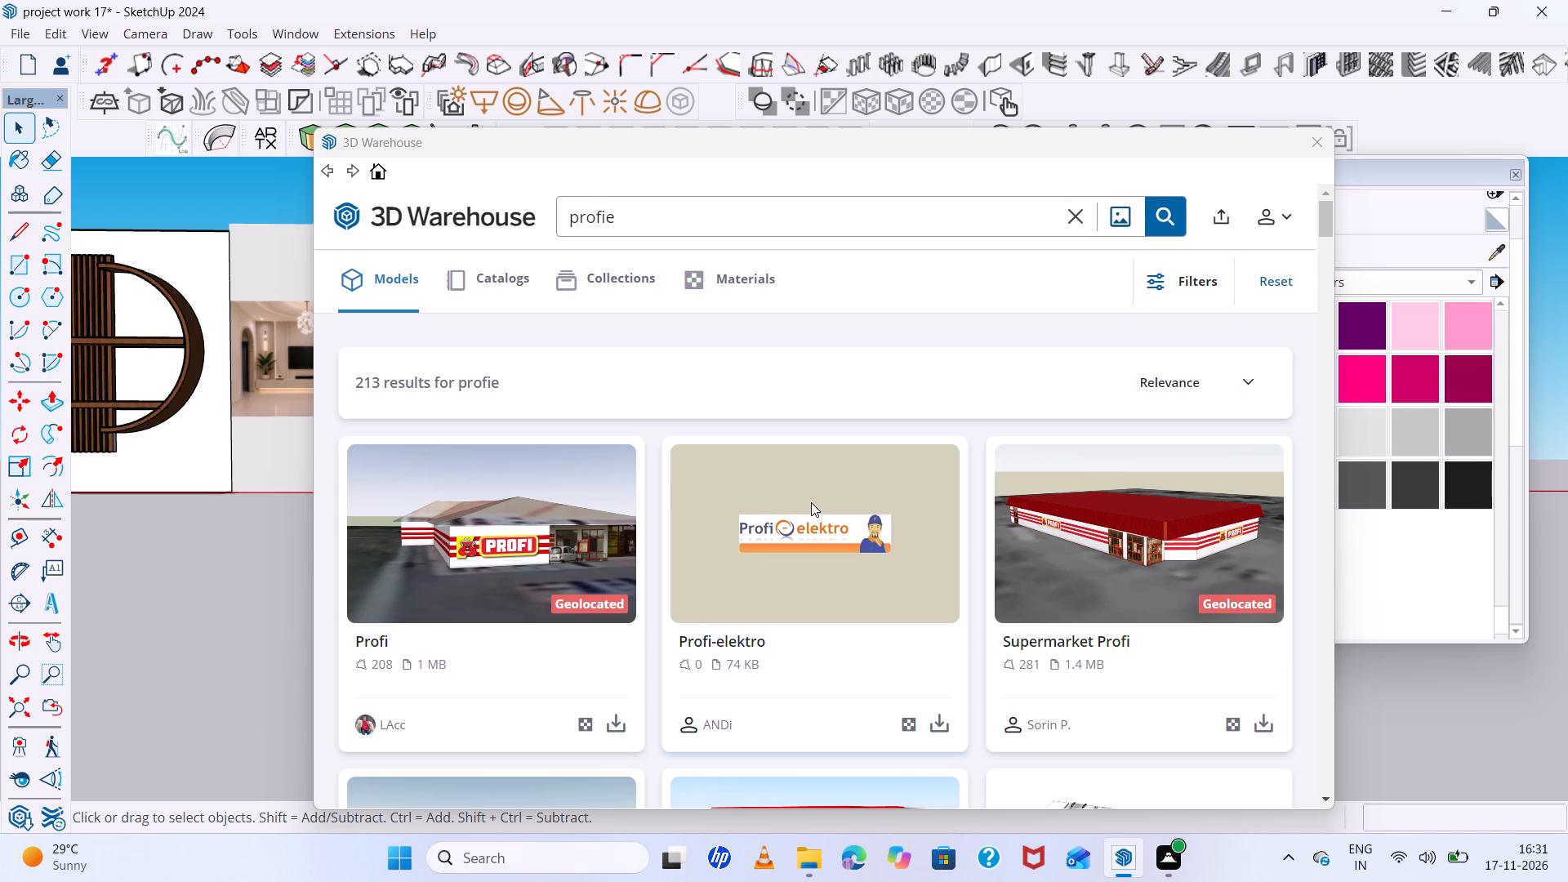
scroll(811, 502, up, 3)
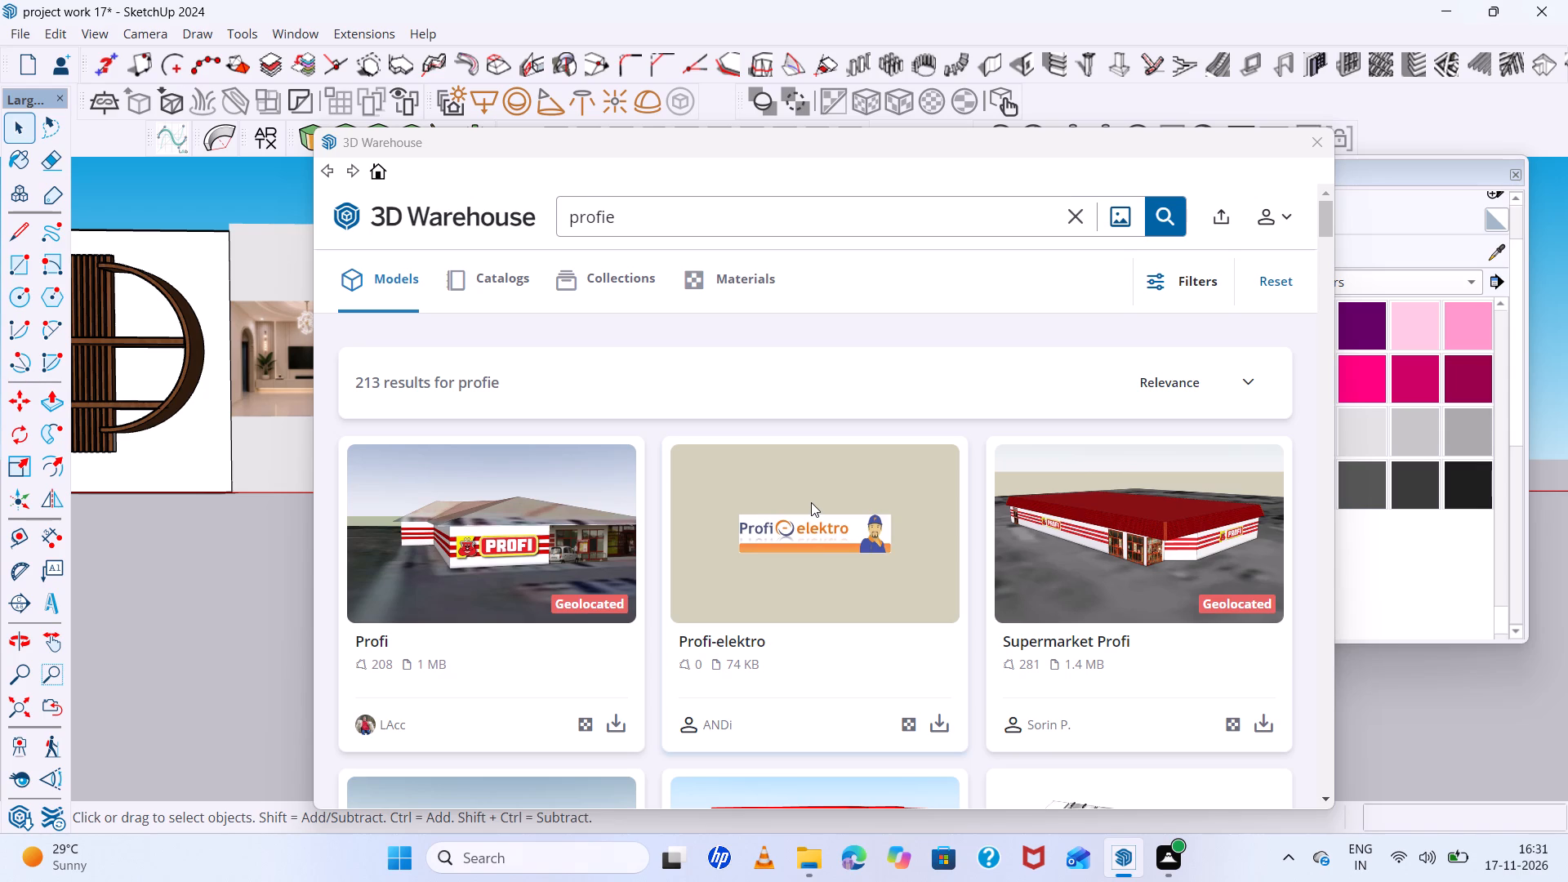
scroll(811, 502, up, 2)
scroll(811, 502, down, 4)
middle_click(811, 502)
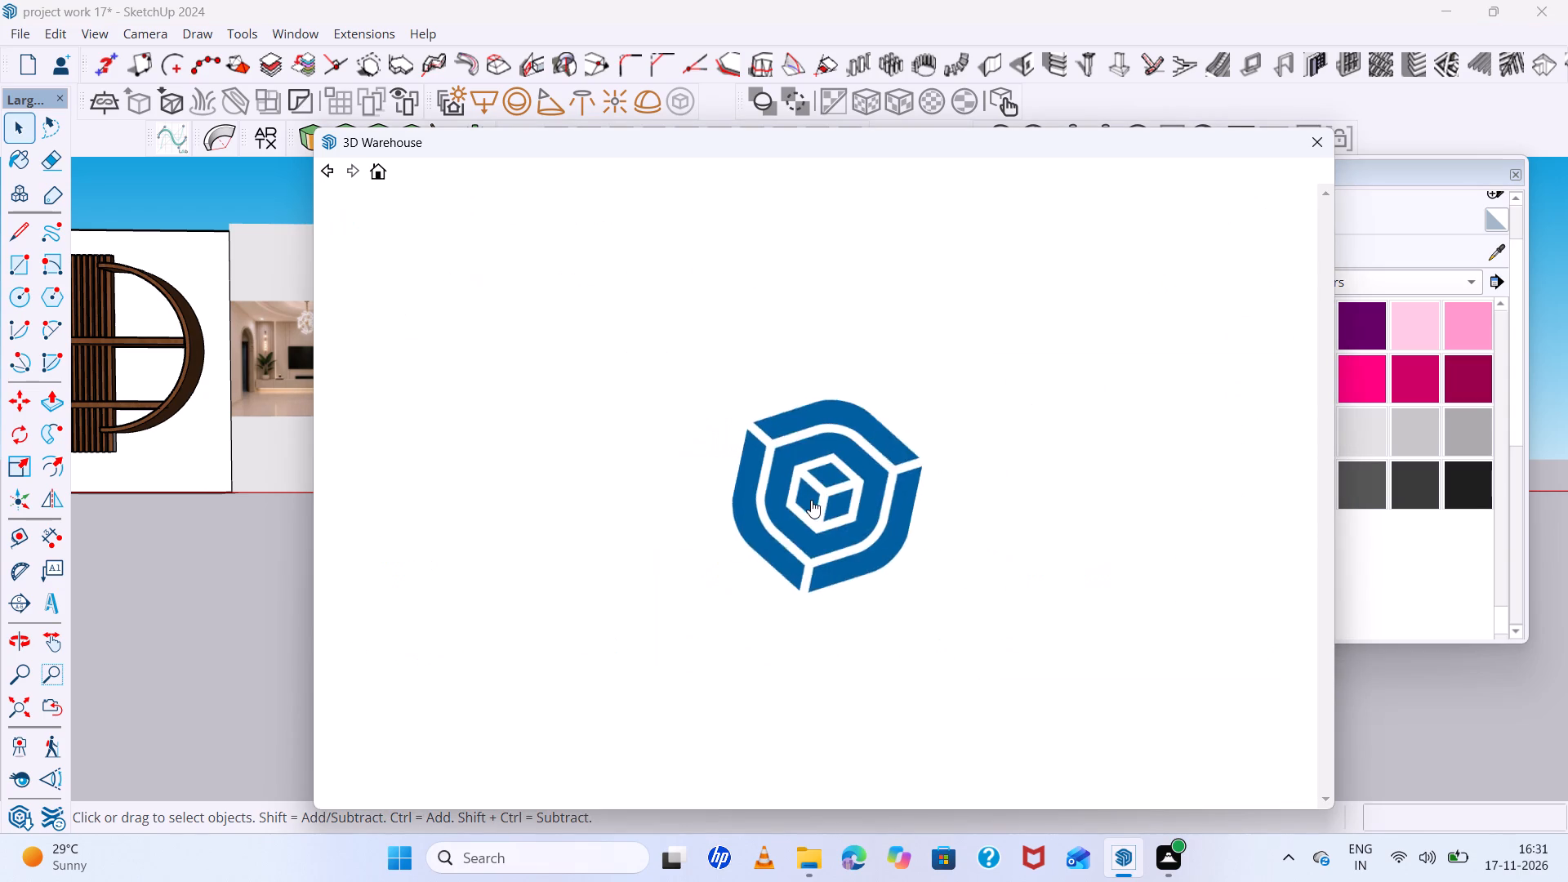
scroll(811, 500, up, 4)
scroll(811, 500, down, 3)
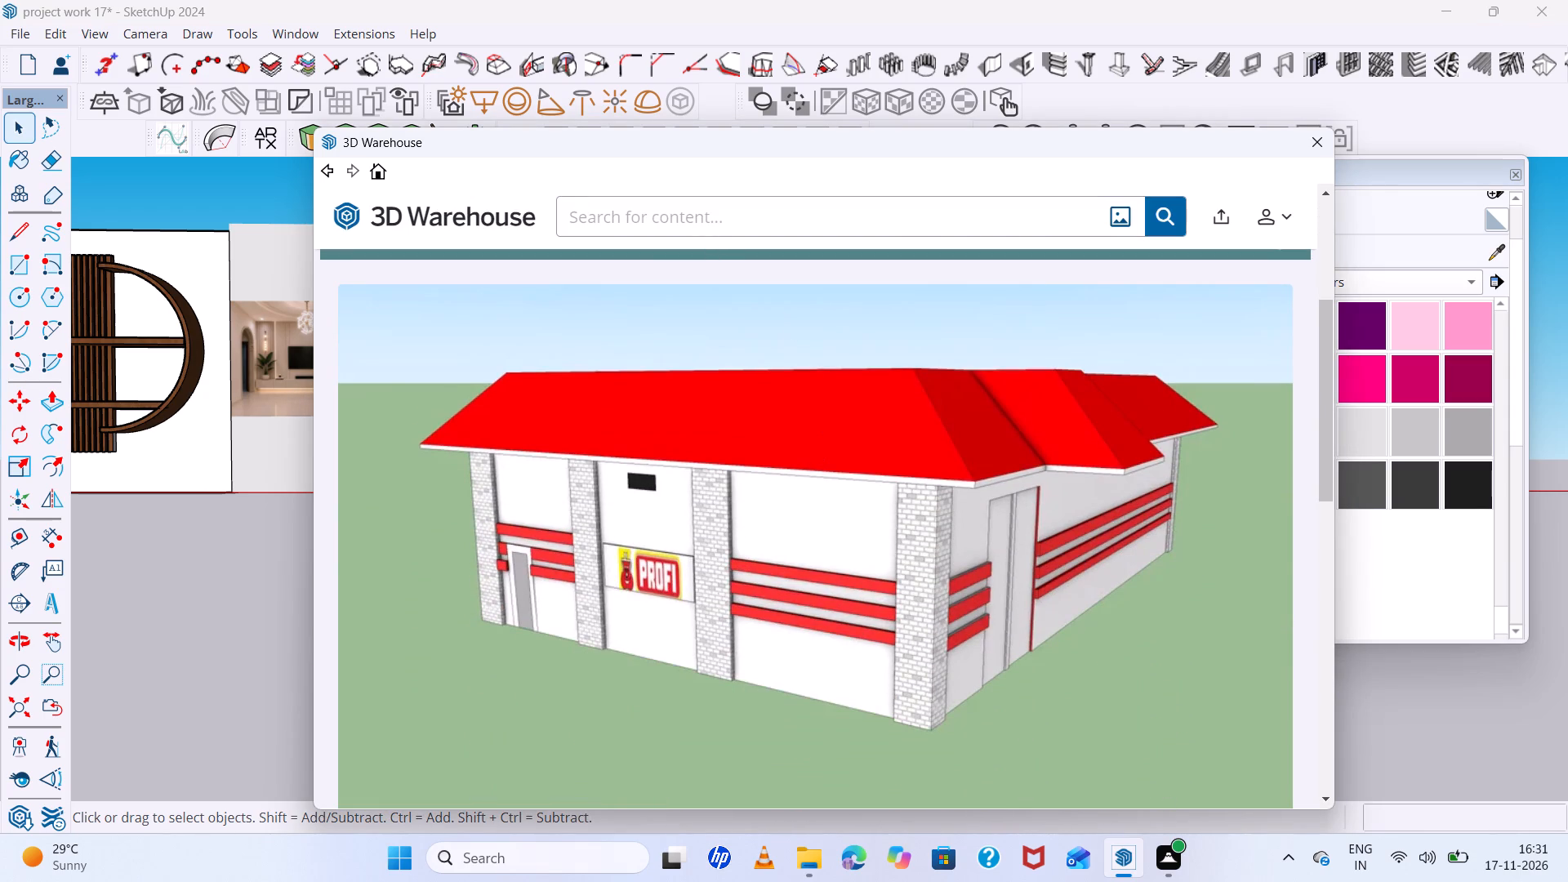
Search the 3D Warehouse for lights.
click(695, 227)
text(li)
text(ghtd)
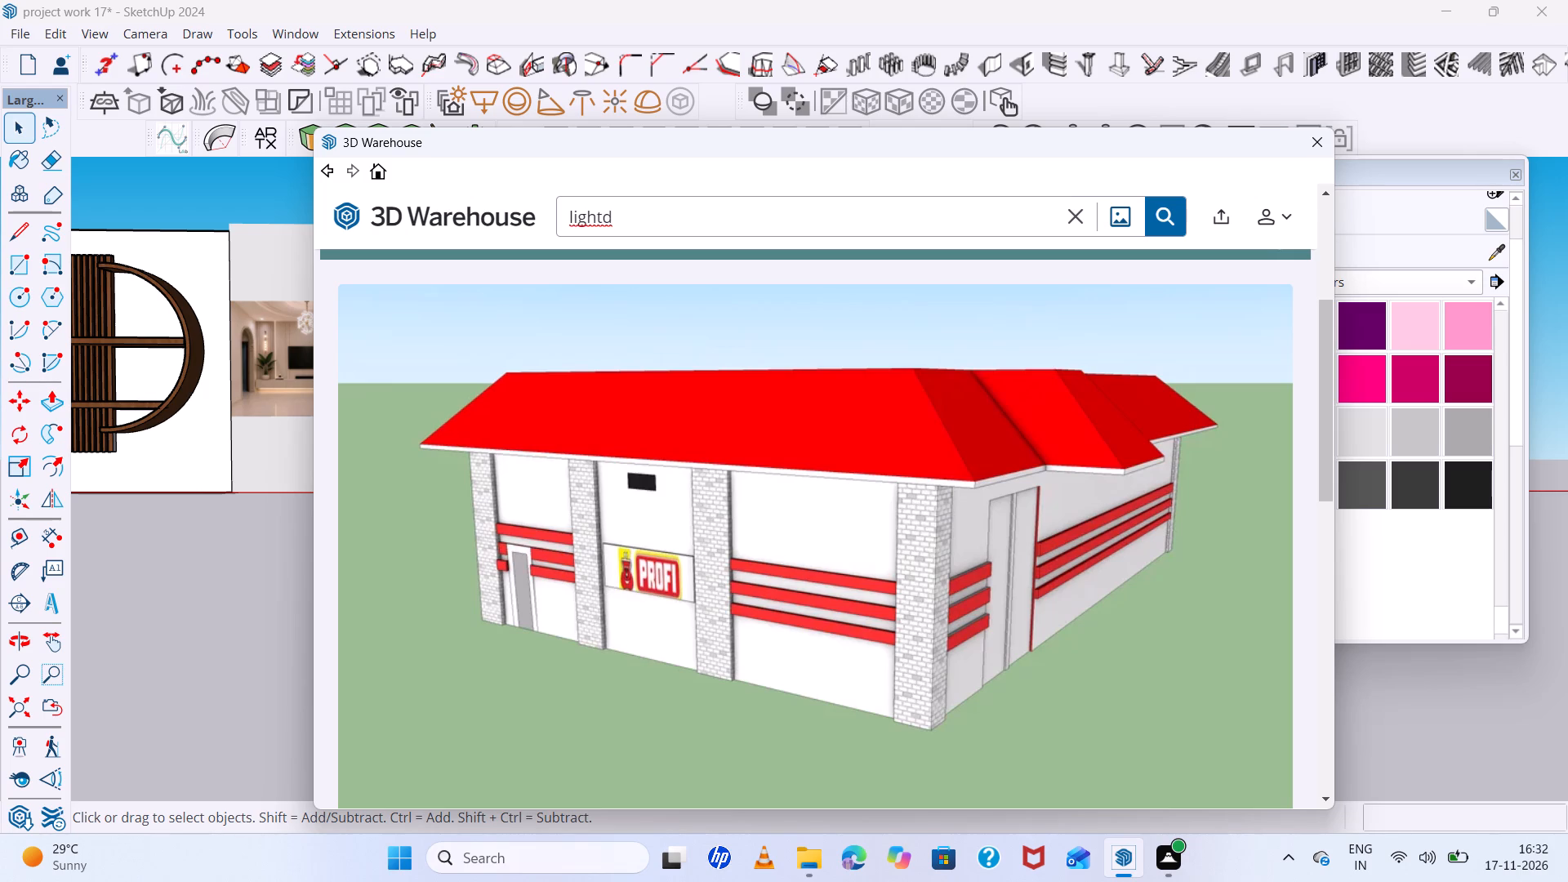
key(BackSpace)
key(s)
key(Return)
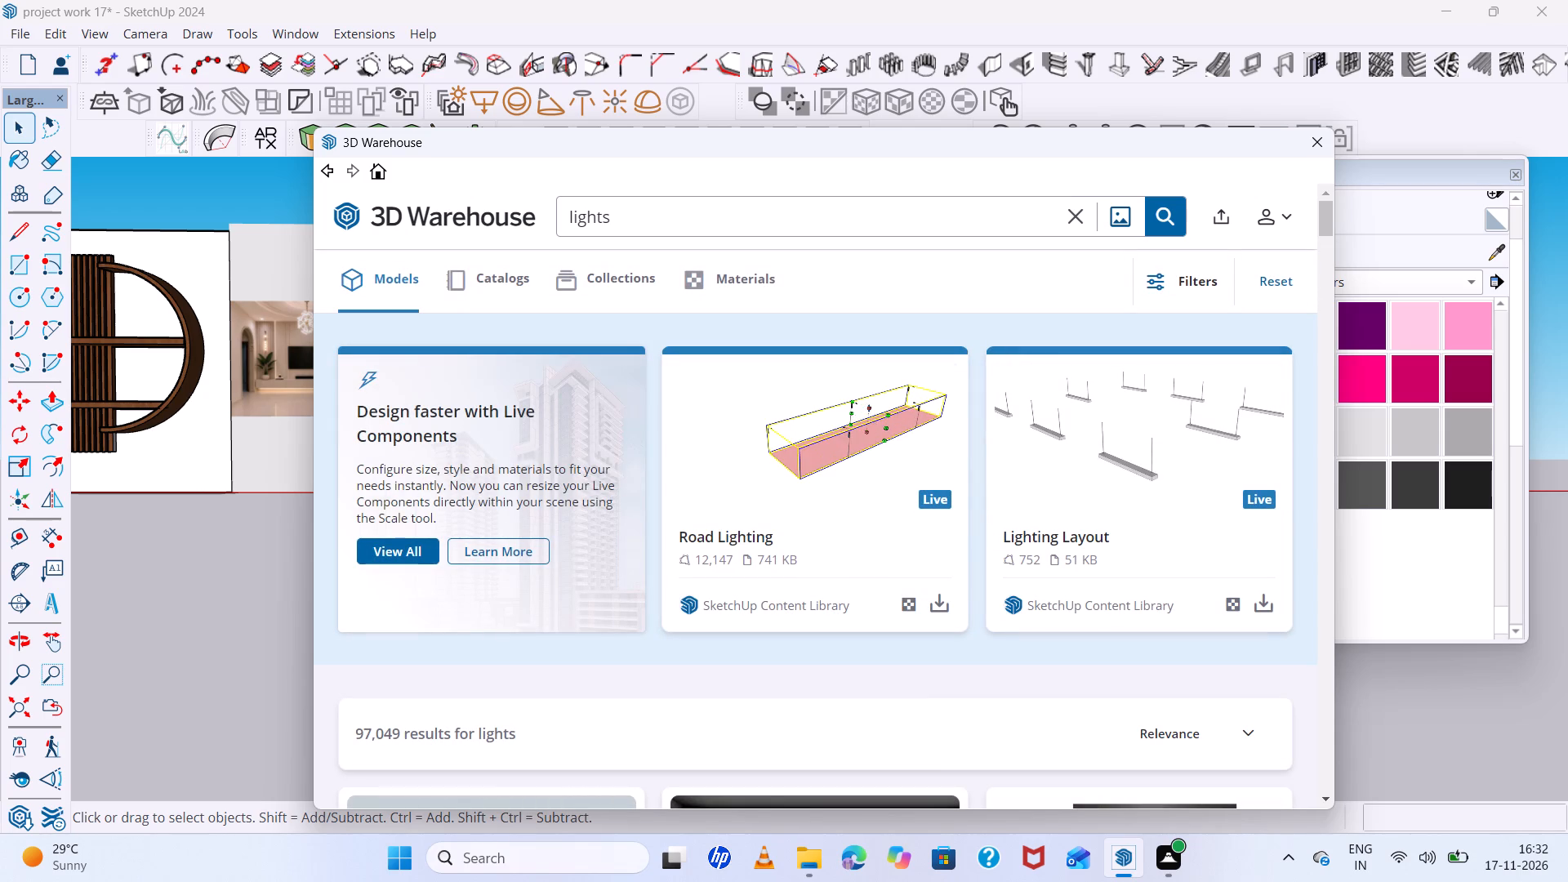
Browse the light models in the search results for a fitting that suits the TV wall room.
scroll(695, 225, down, 5)
scroll(768, 443, down, 9)
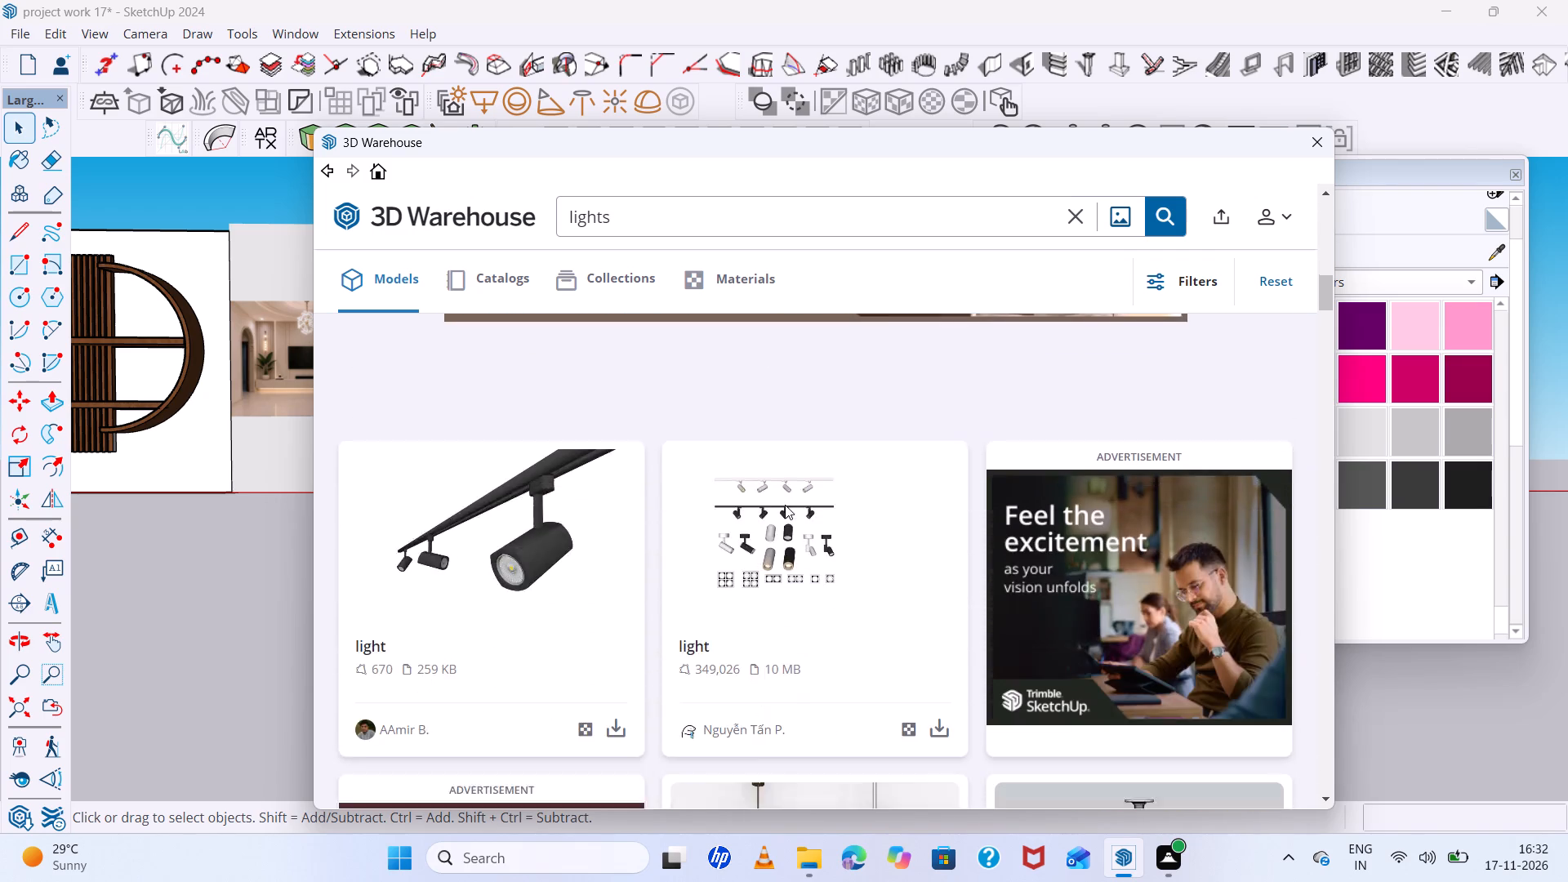
scroll(785, 505, down, 5)
scroll(783, 511, up, 4)
scroll(782, 511, down, 5)
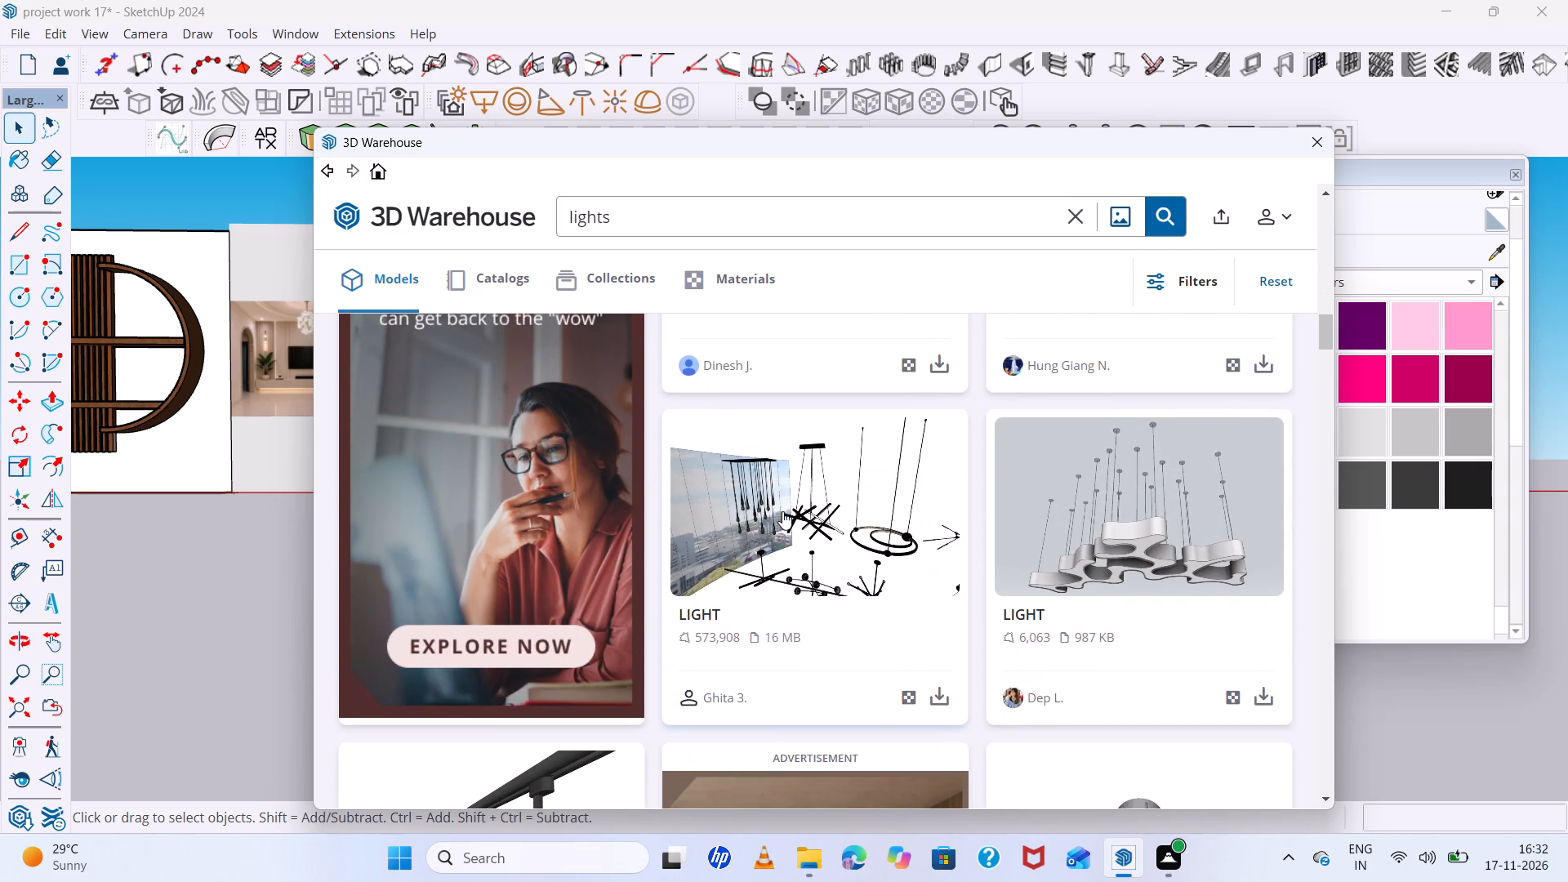
scroll(782, 511, down, 7)
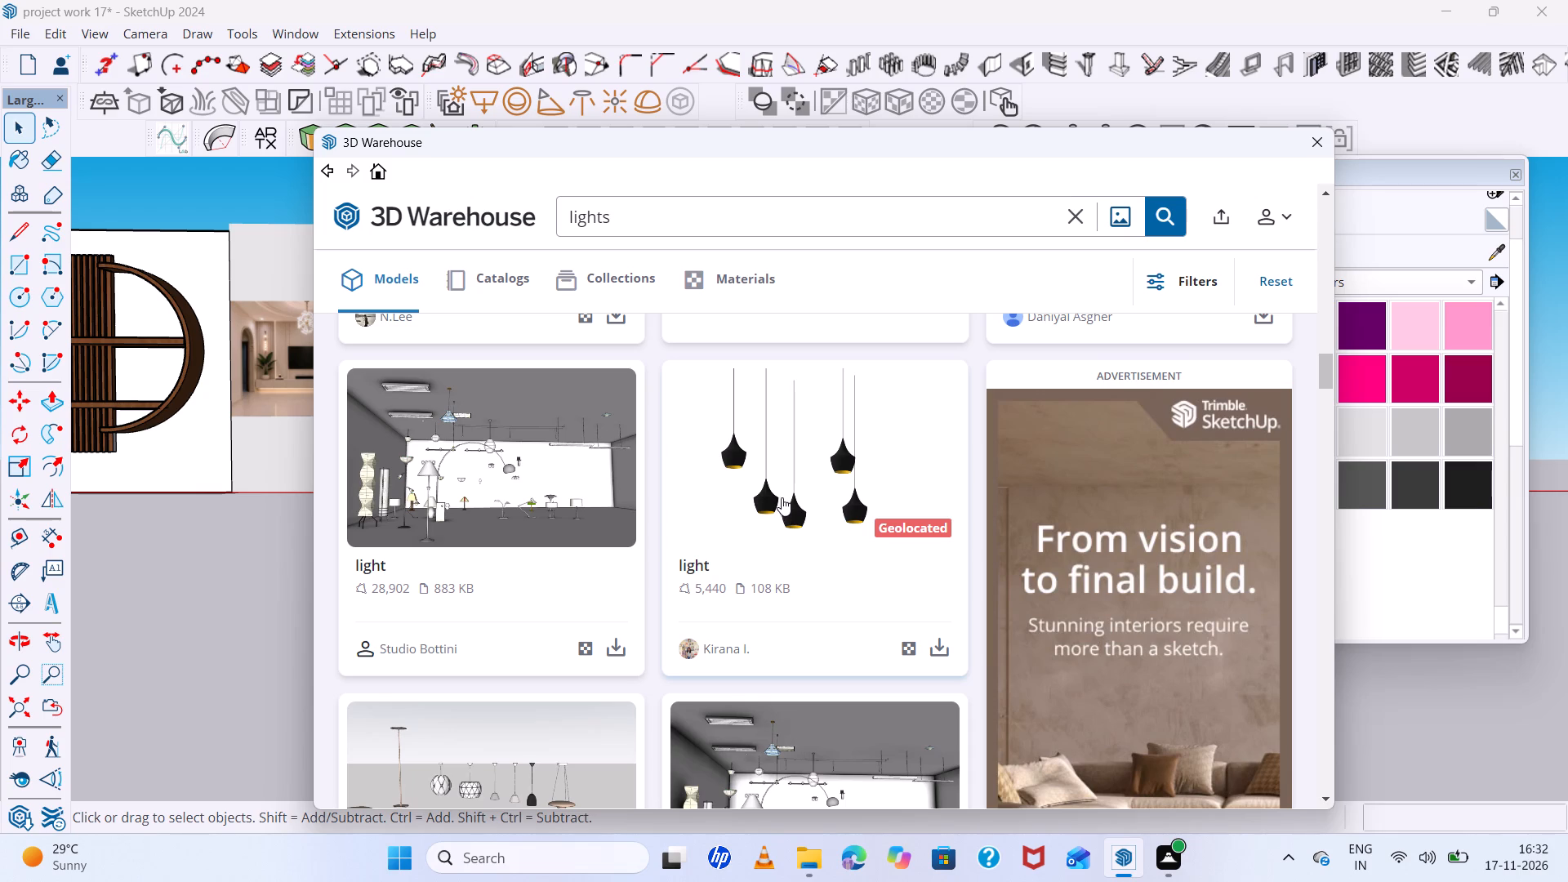
scroll(782, 497, up, 3)
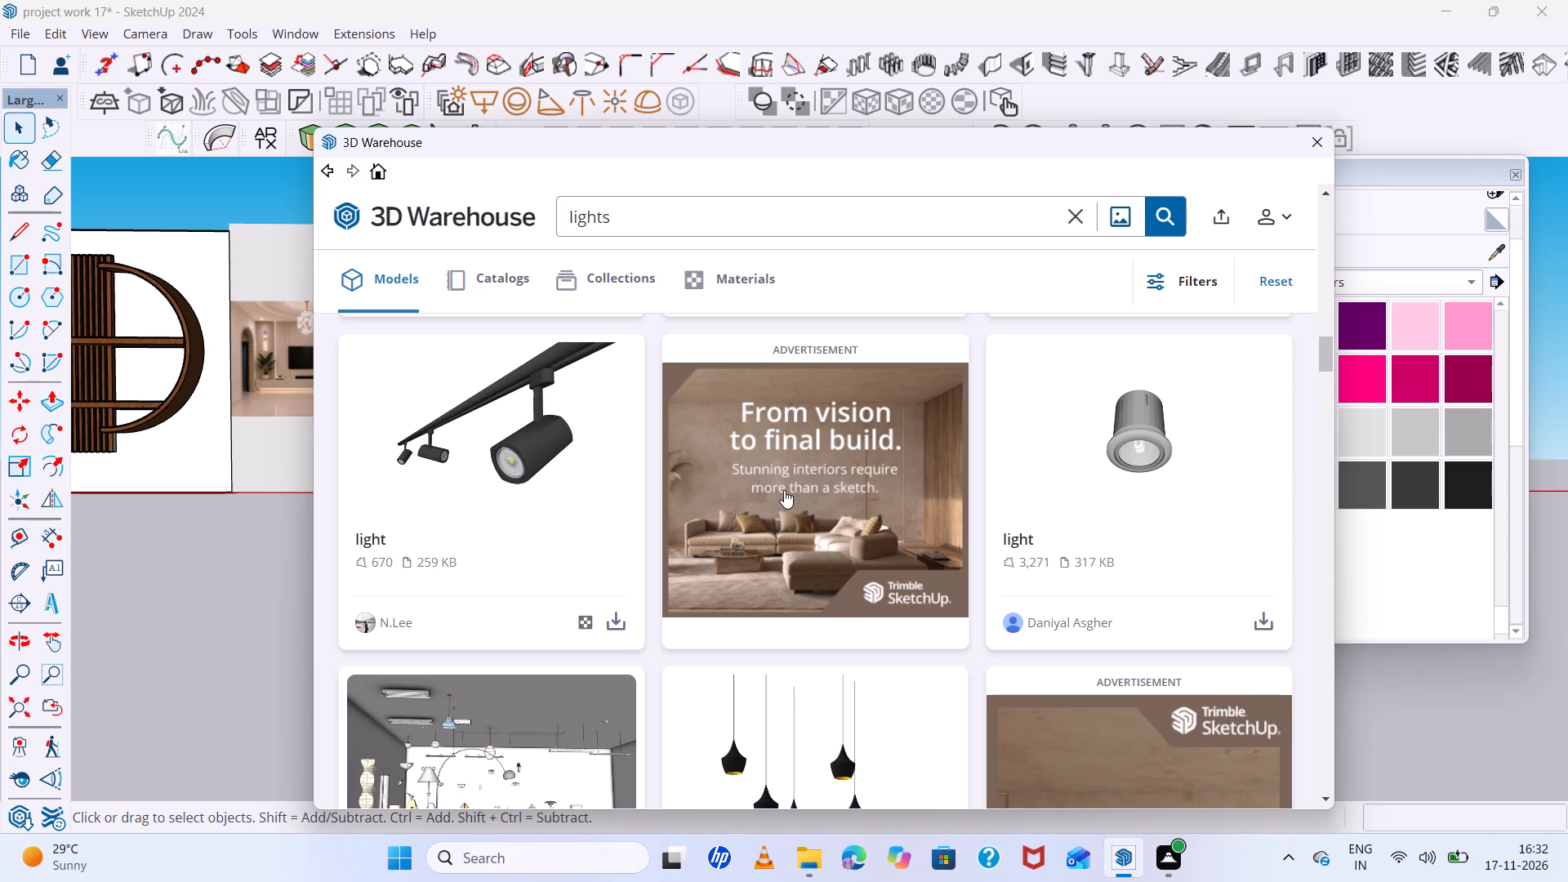
scroll(698, 487, down, 4)
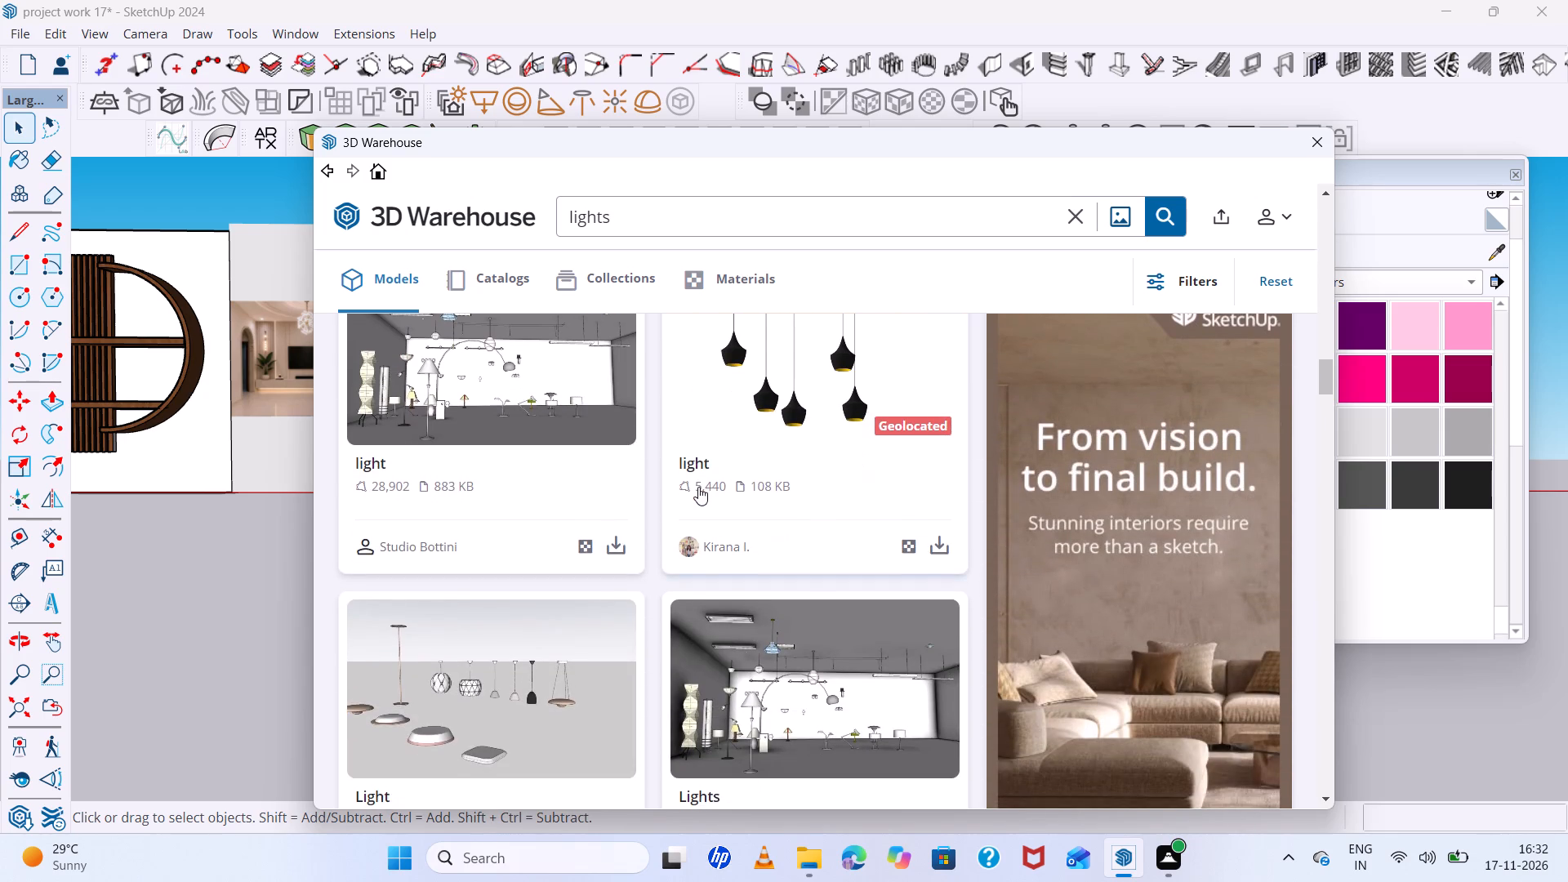
scroll(698, 487, down, 8)
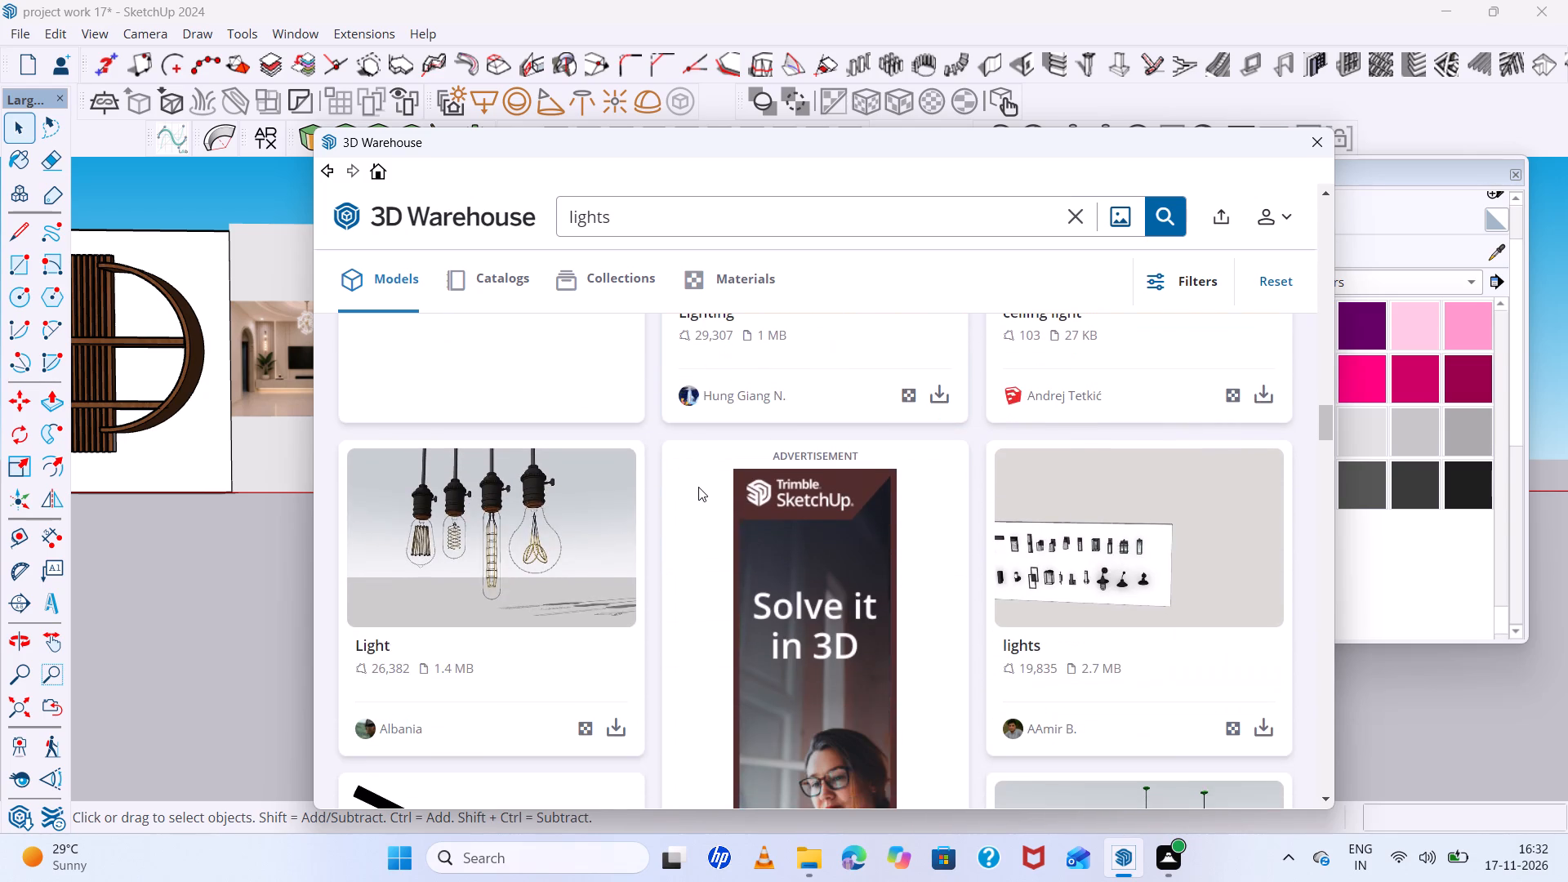
scroll(698, 487, down, 4)
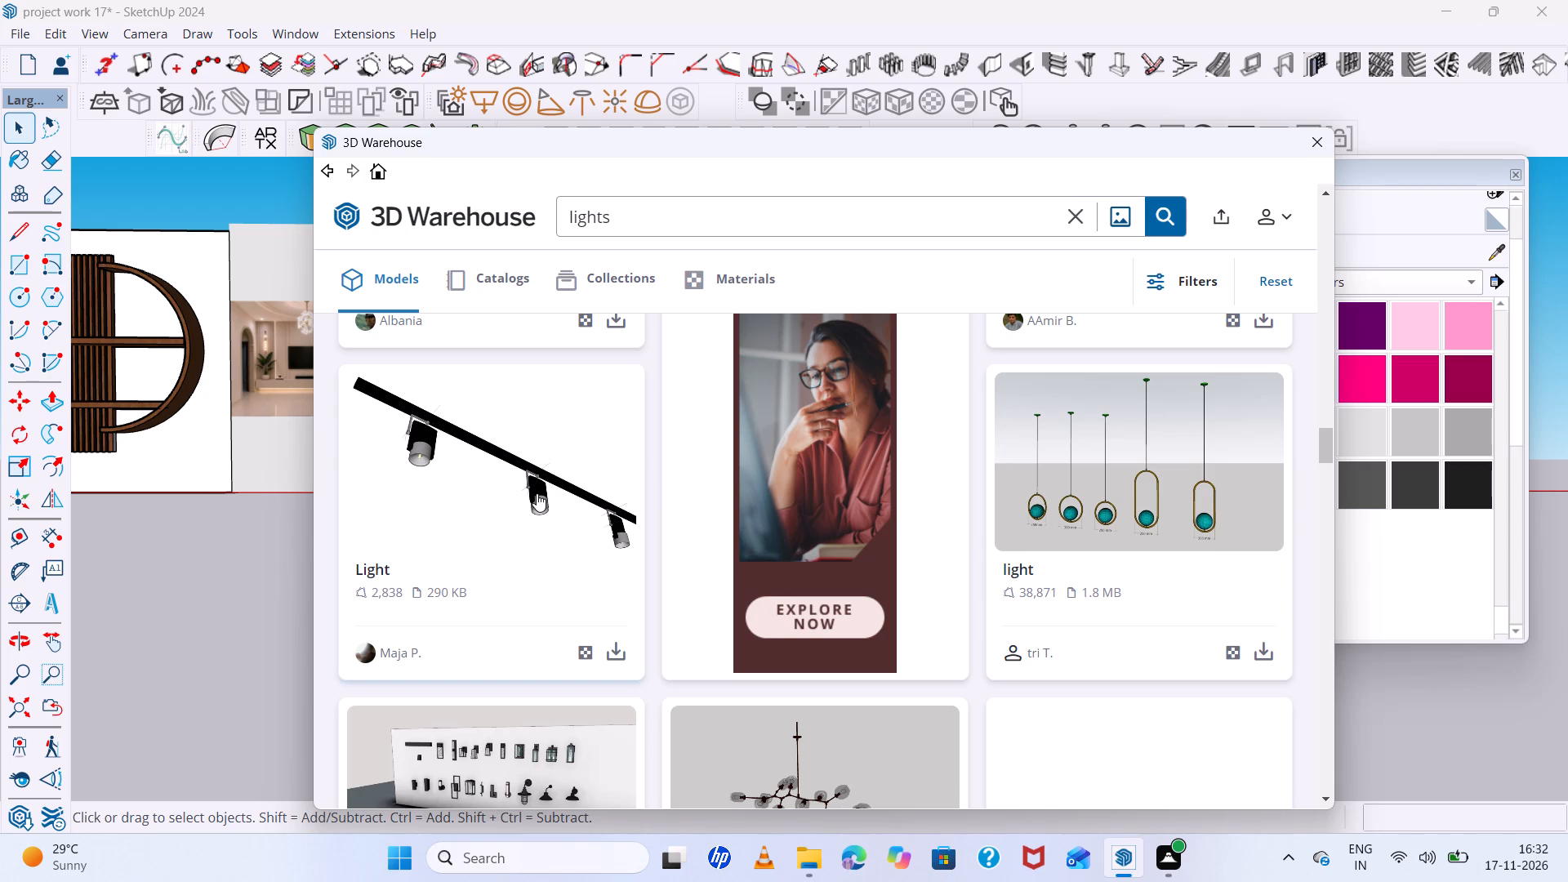
Load the black track light with three spotlights into the model and place it on the ground in front of the TV wall room.
click(537, 493)
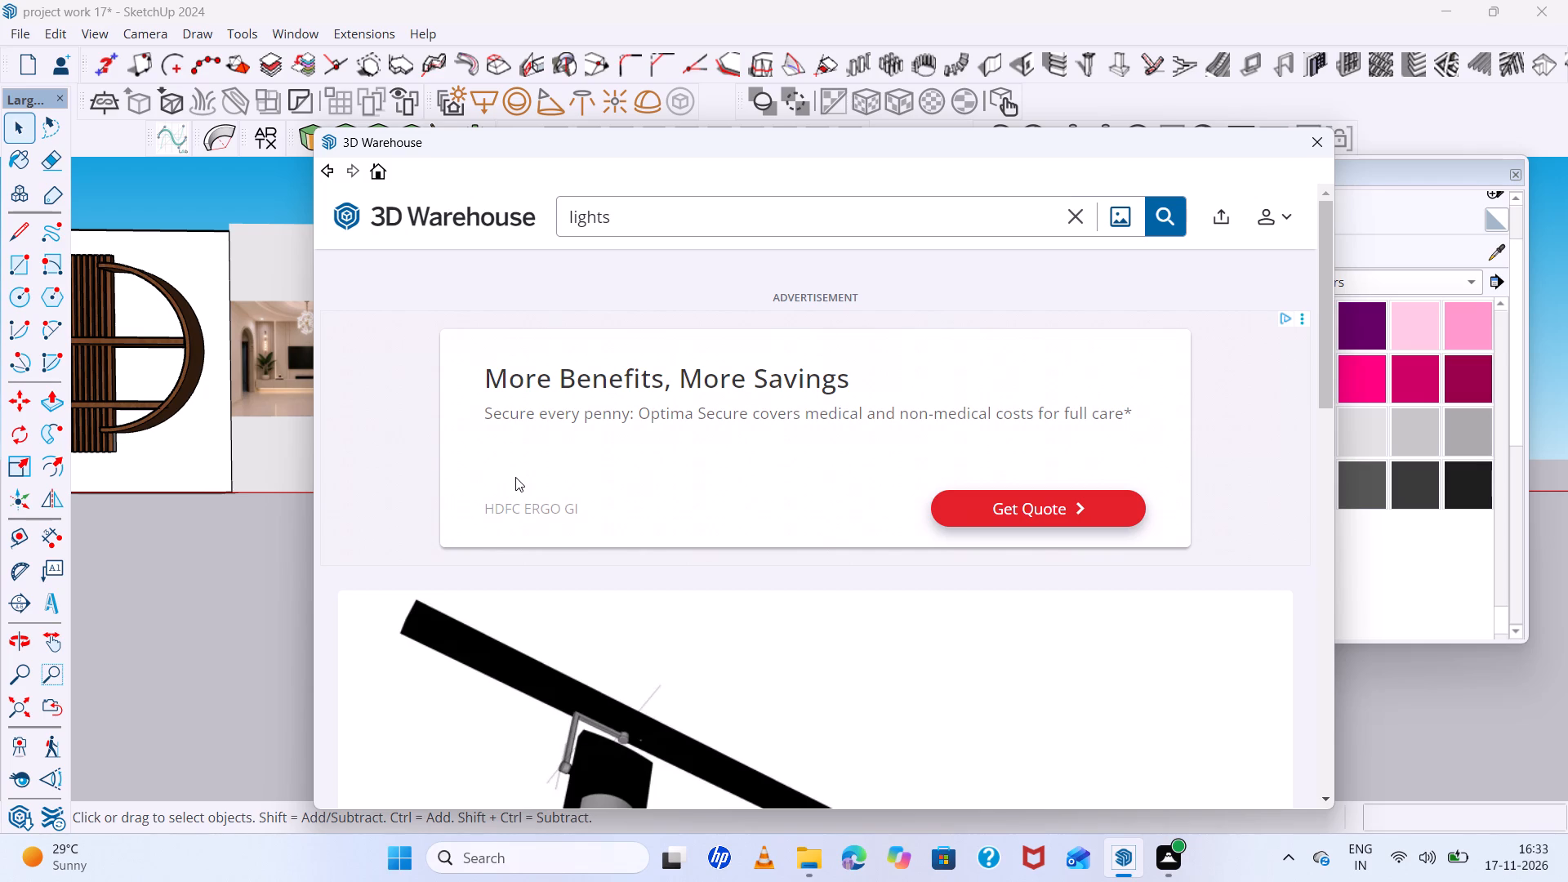
scroll(620, 555, down, 6)
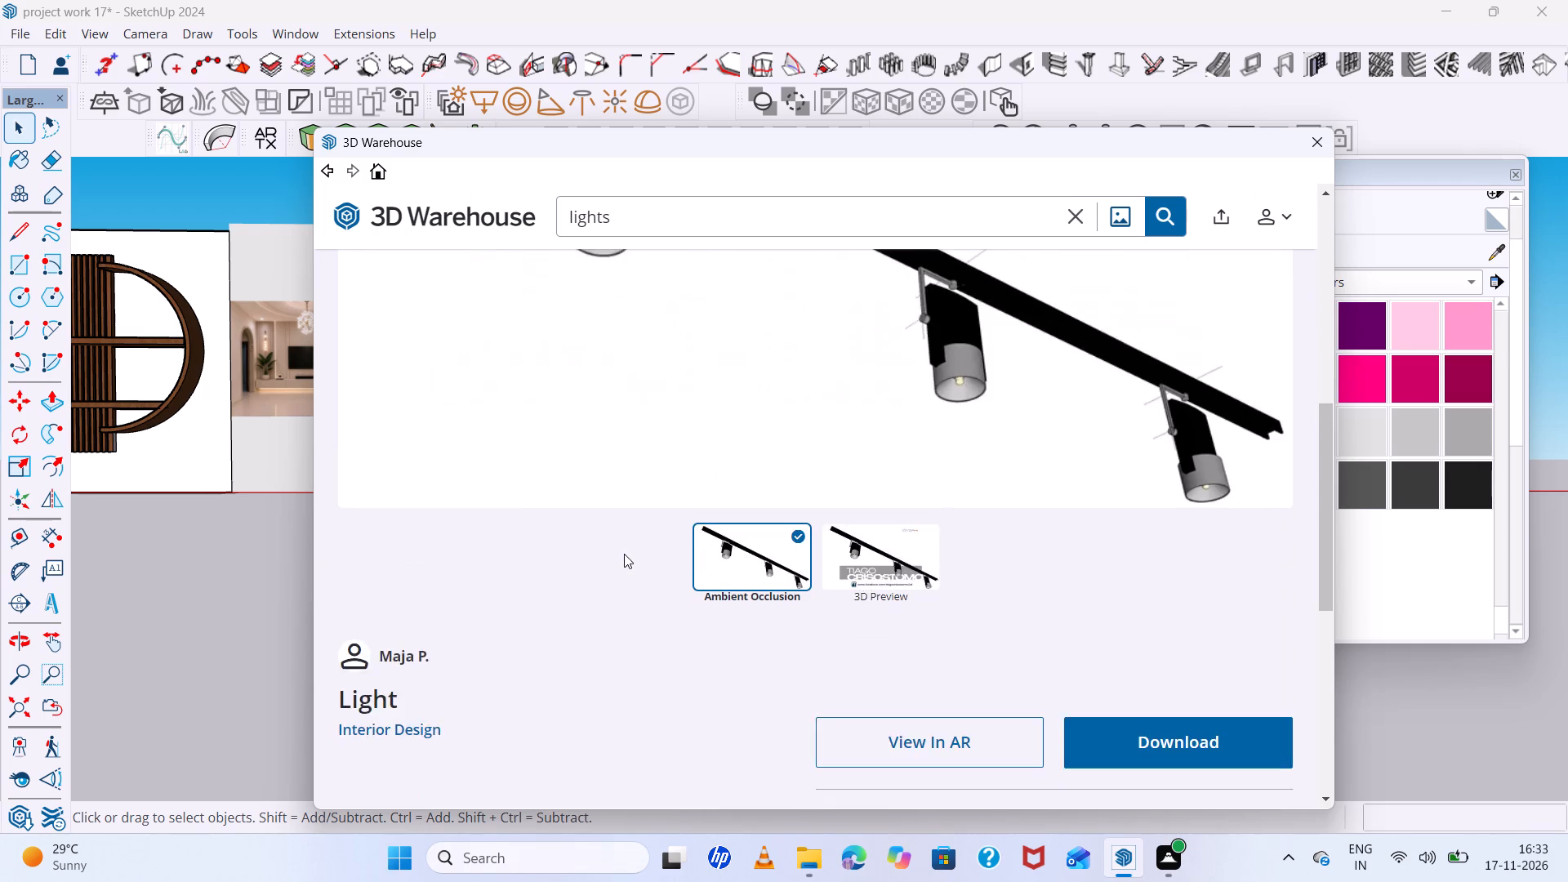
scroll(624, 554, down, 1)
click(1098, 645)
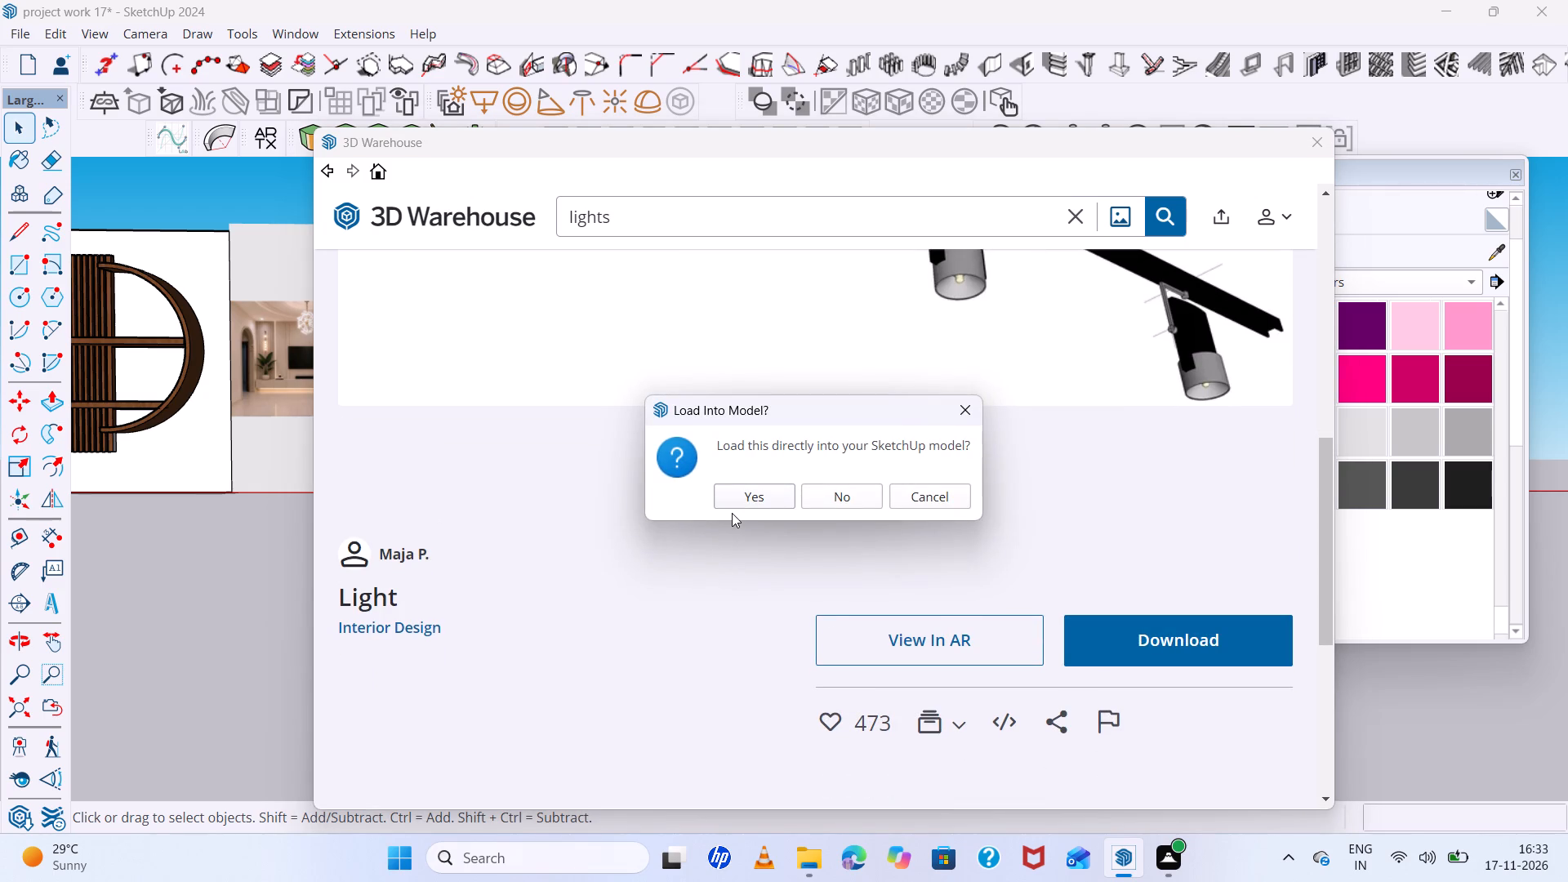
click(732, 513)
click(759, 503)
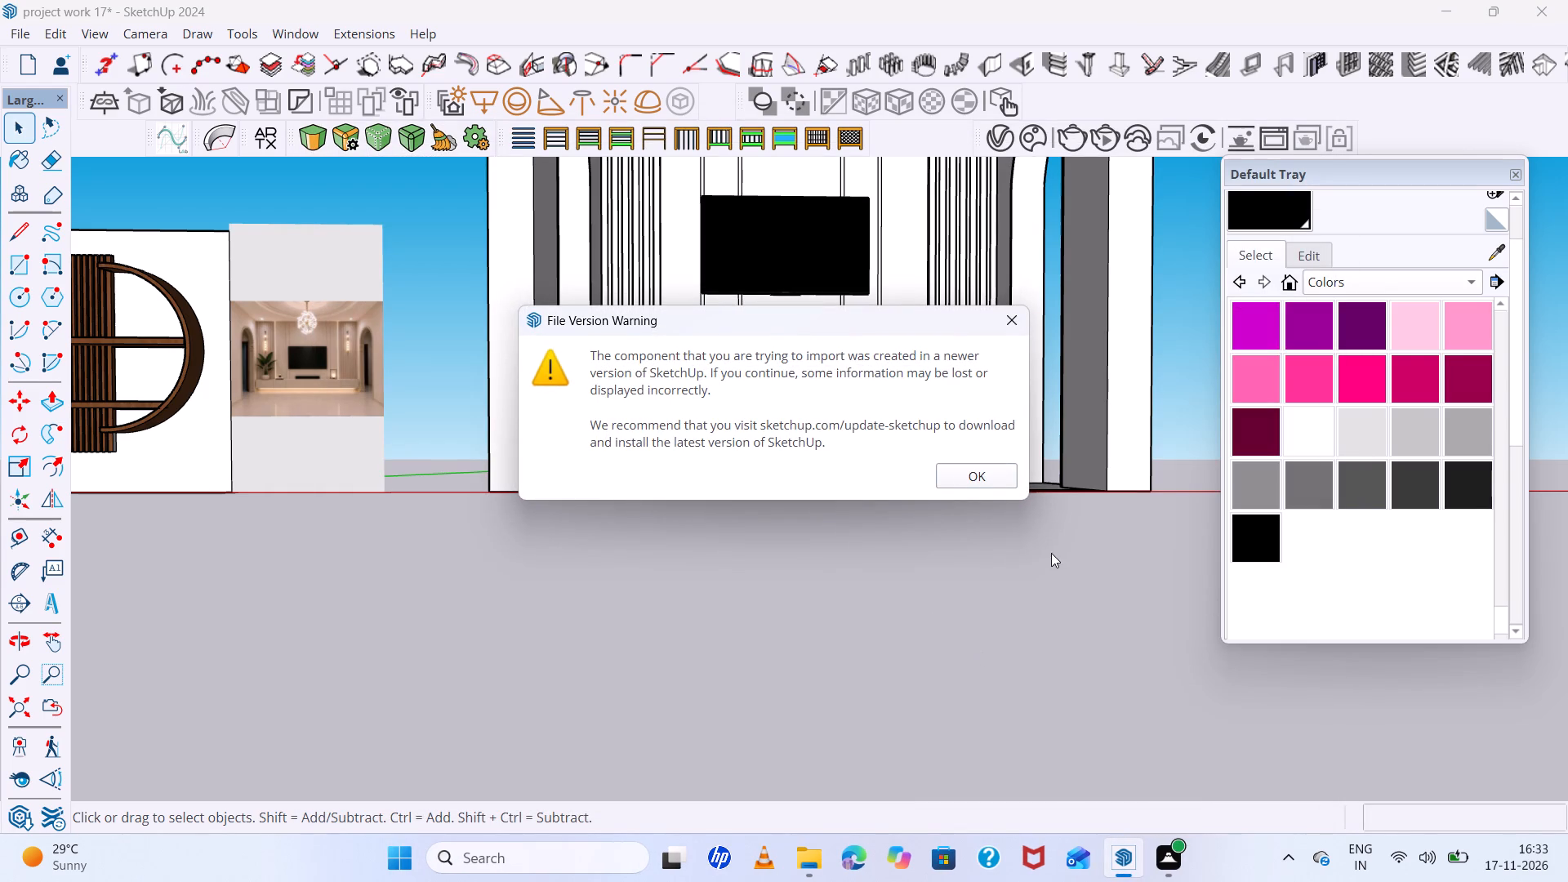
click(975, 492)
click(959, 474)
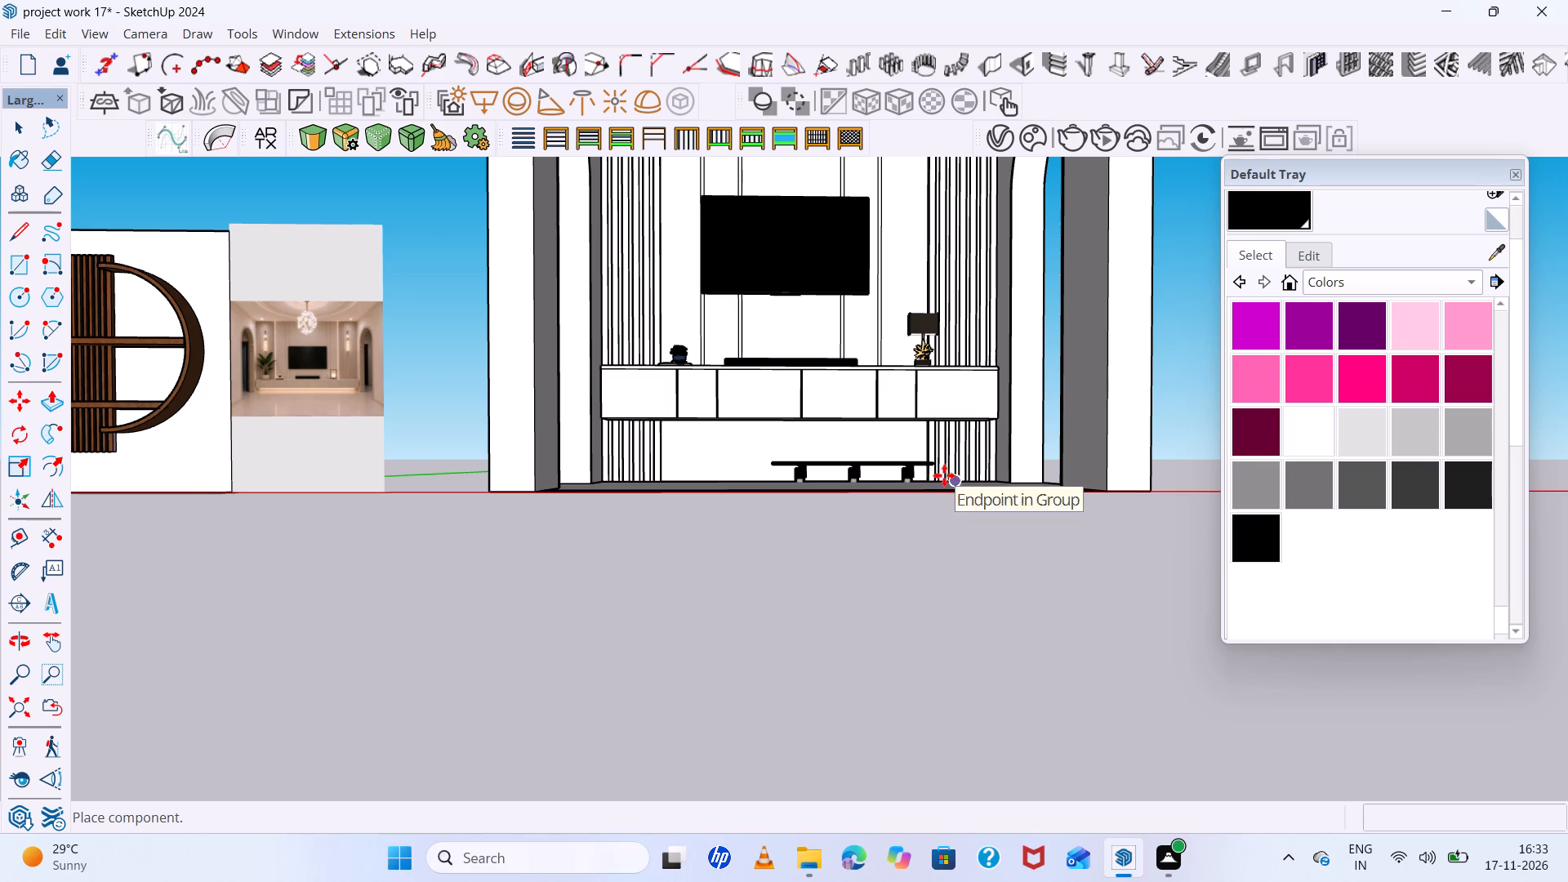
scroll(799, 508, down, 5)
click(822, 626)
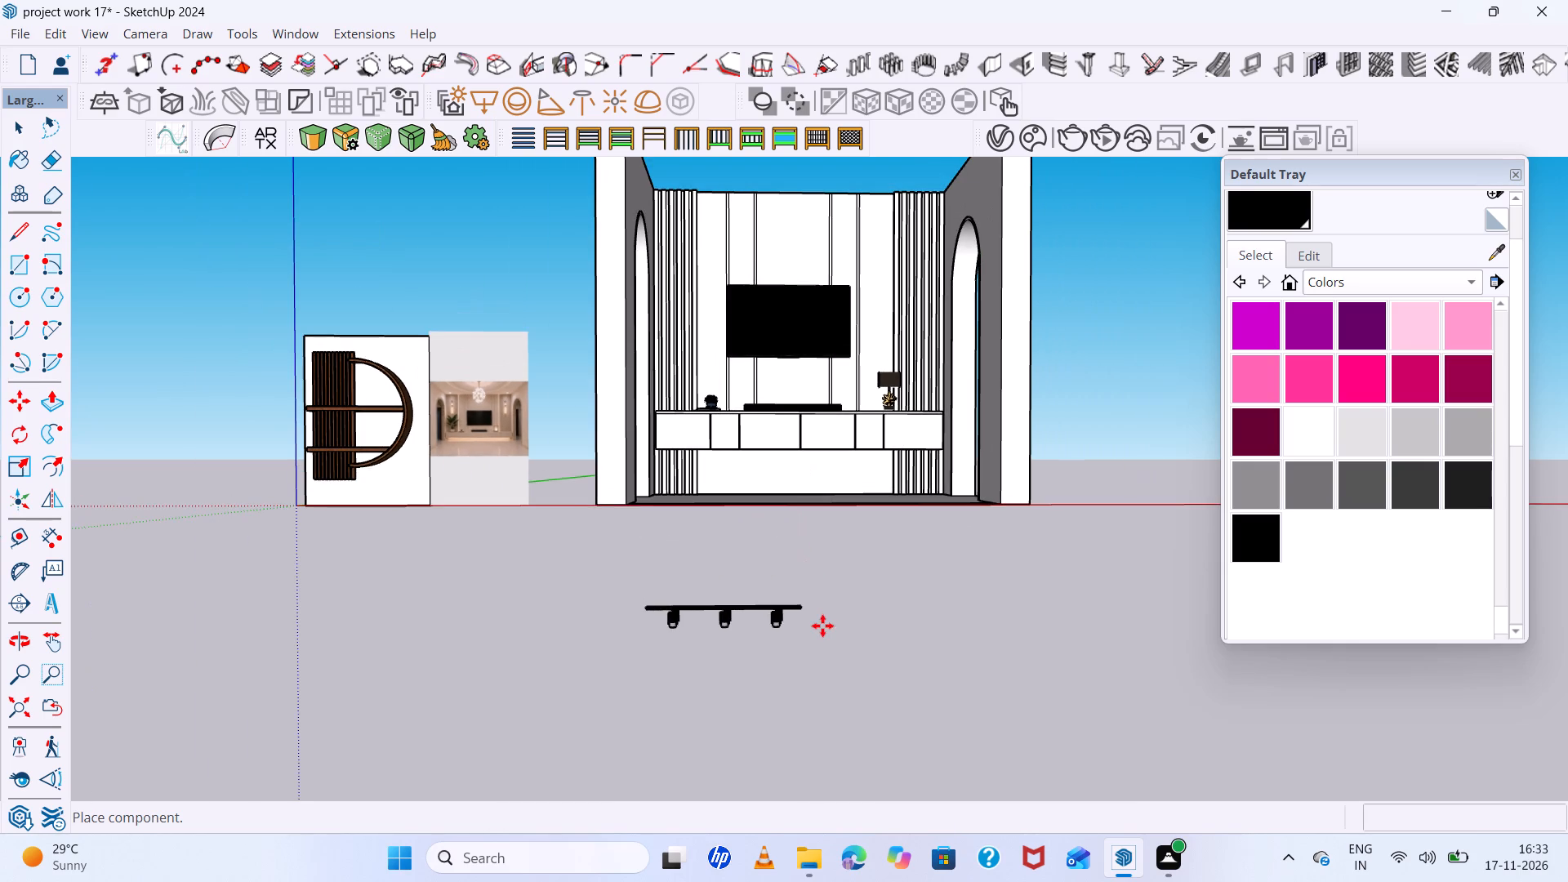
Rotate the placed track light 90 degrees about its end in the vertical plane, so that it stands upright.
scroll(821, 625, up, 17)
scroll(804, 620, down, 11)
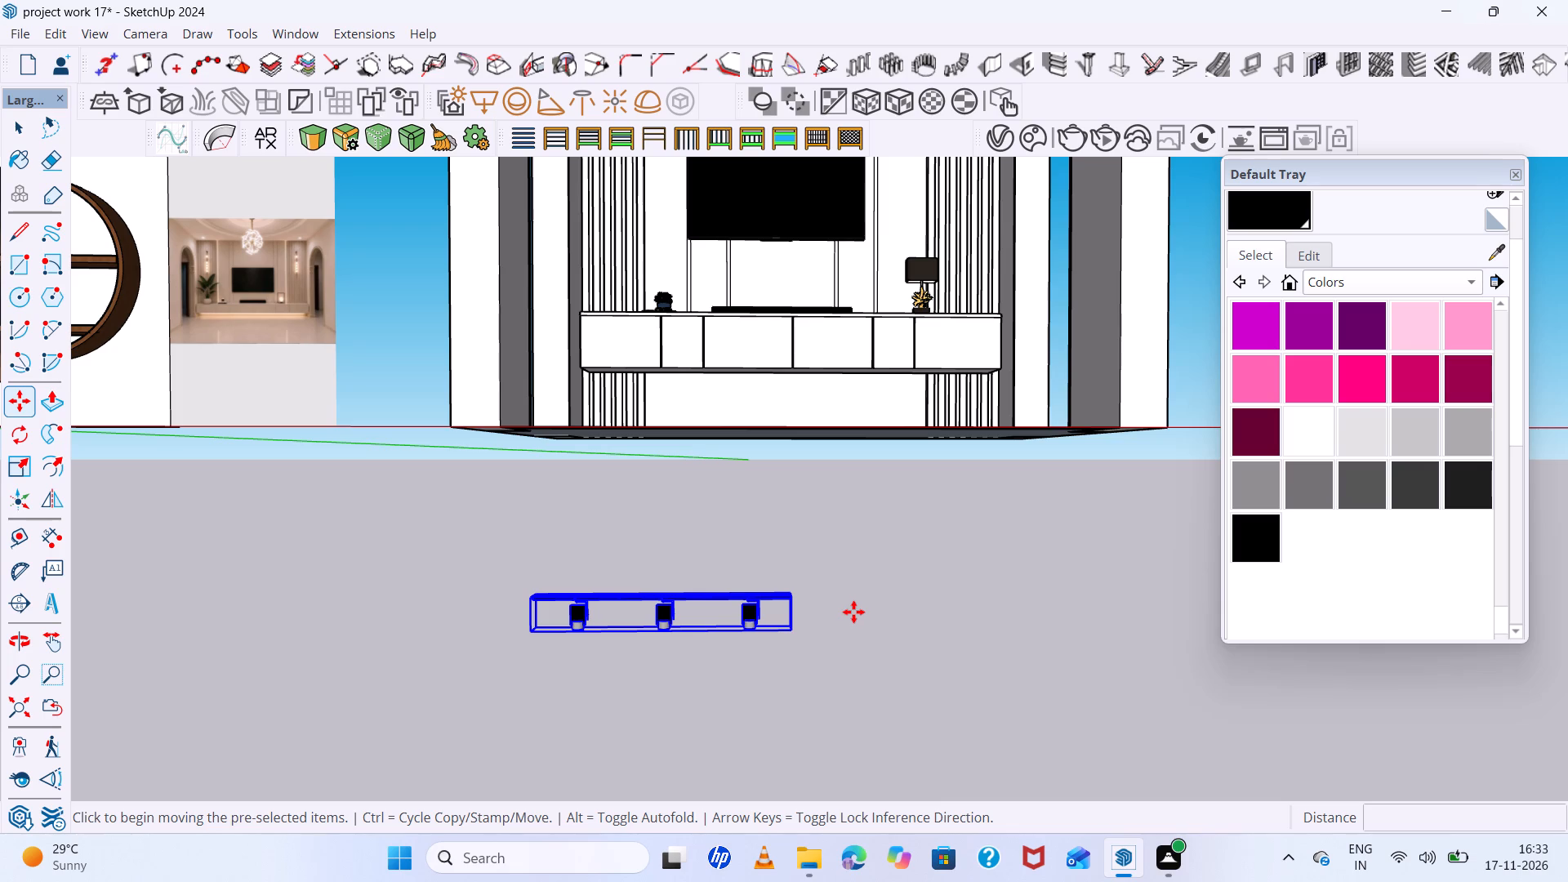
key(q)
click(792, 599)
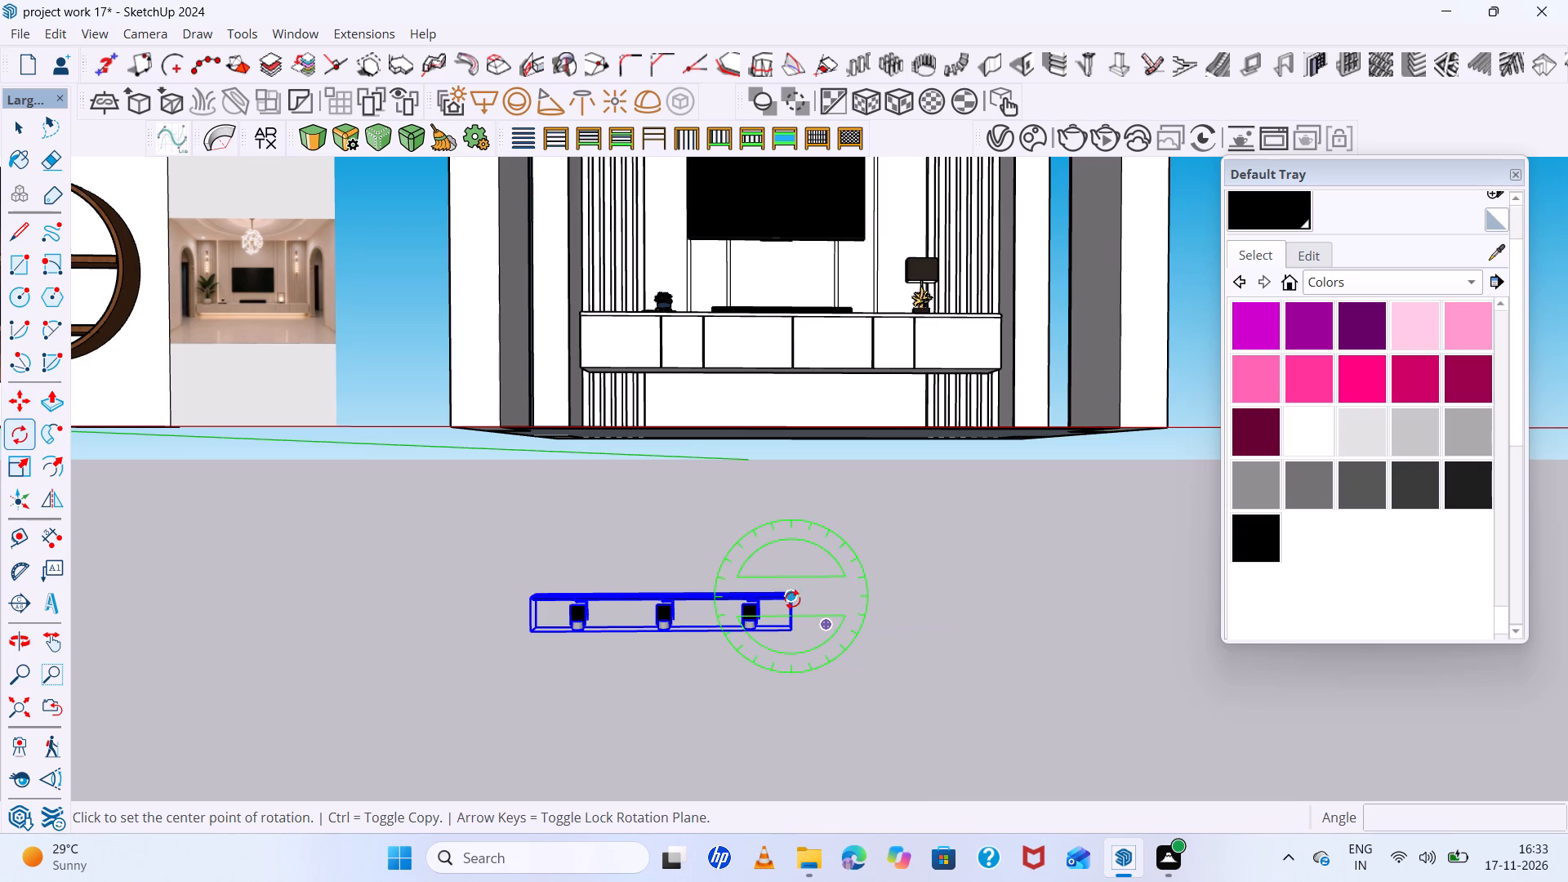
click(986, 596)
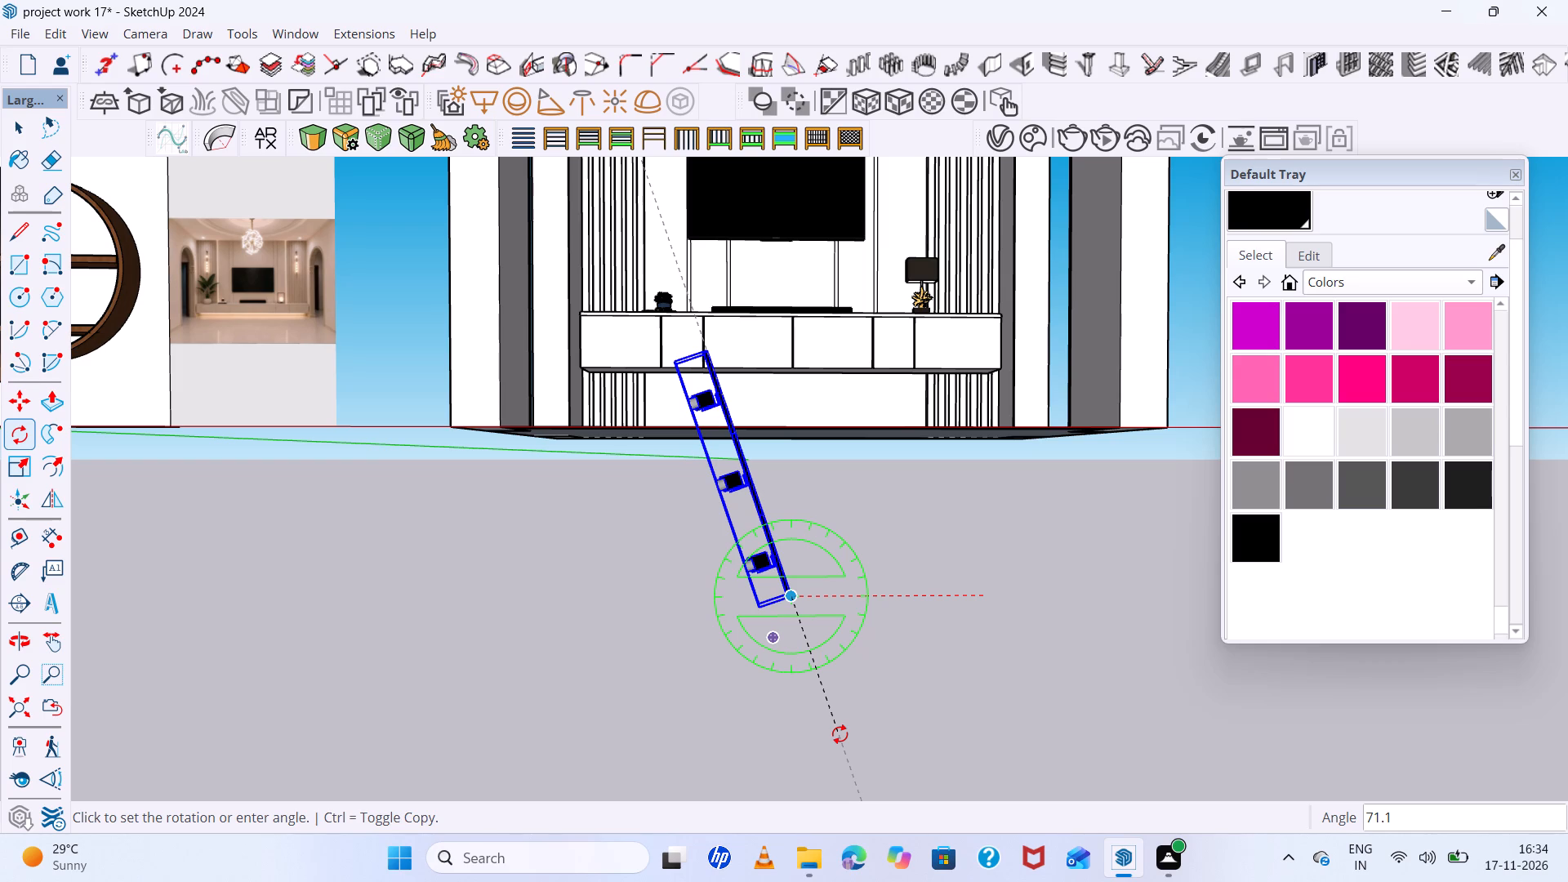
text(90)
key(Return)
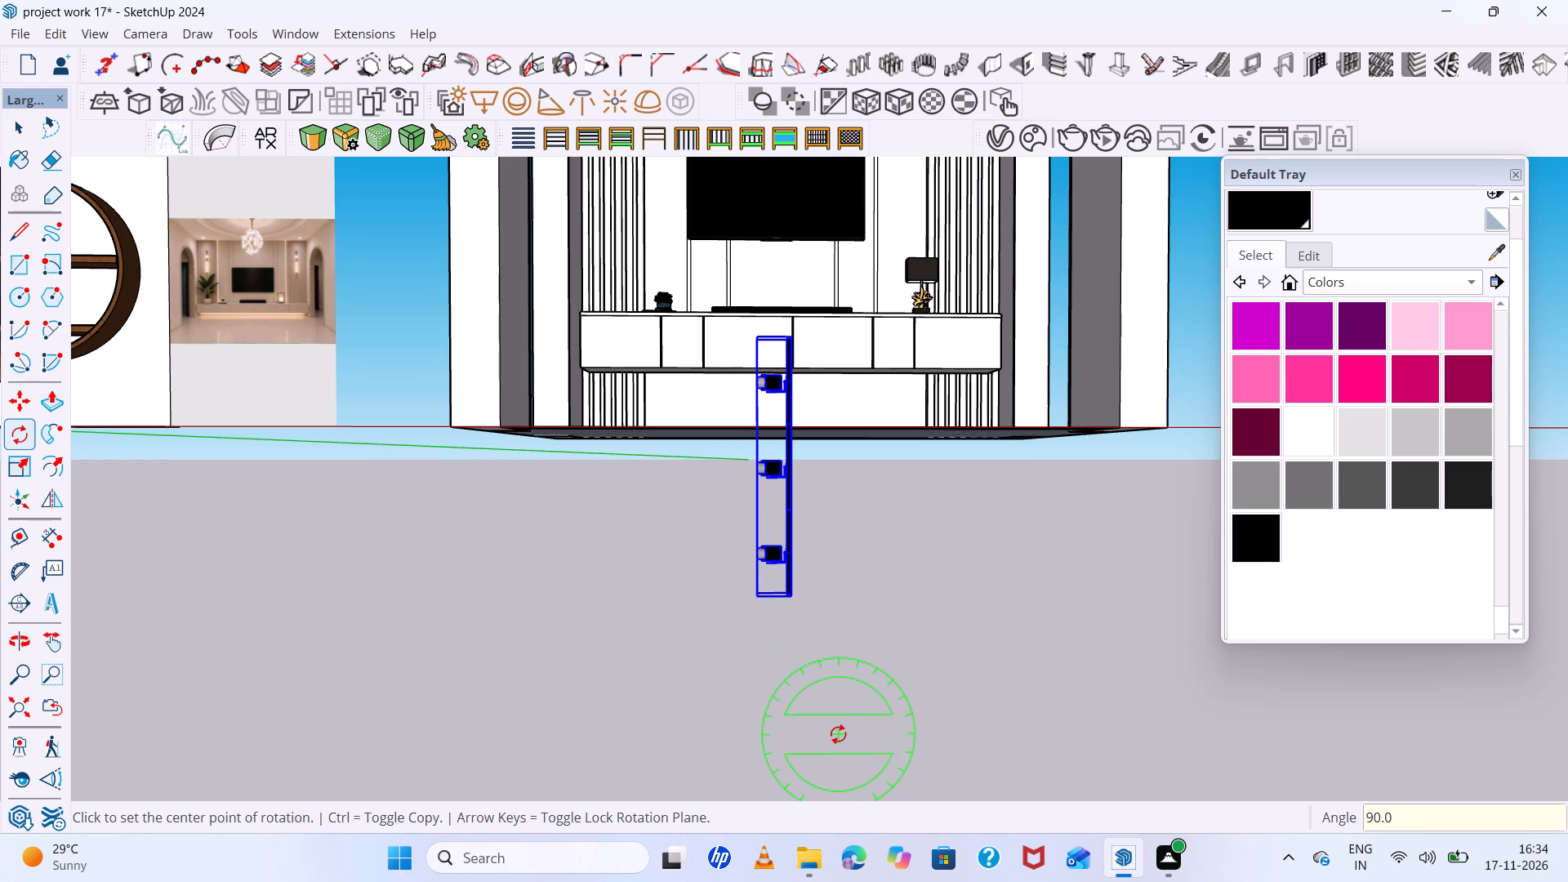
scroll(657, 301, up, 5)
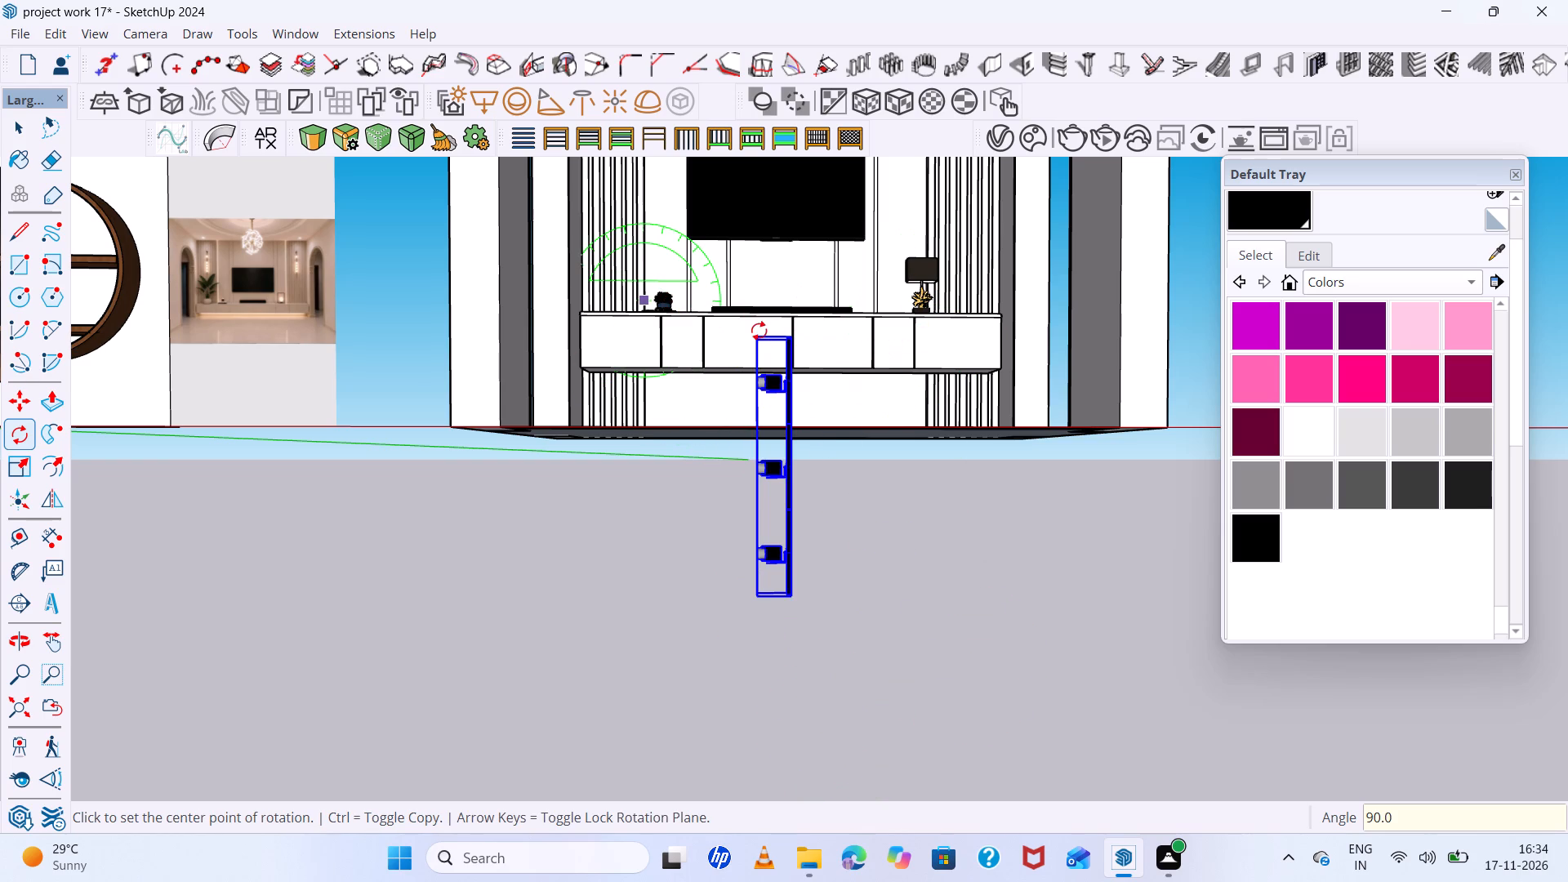
key(space)
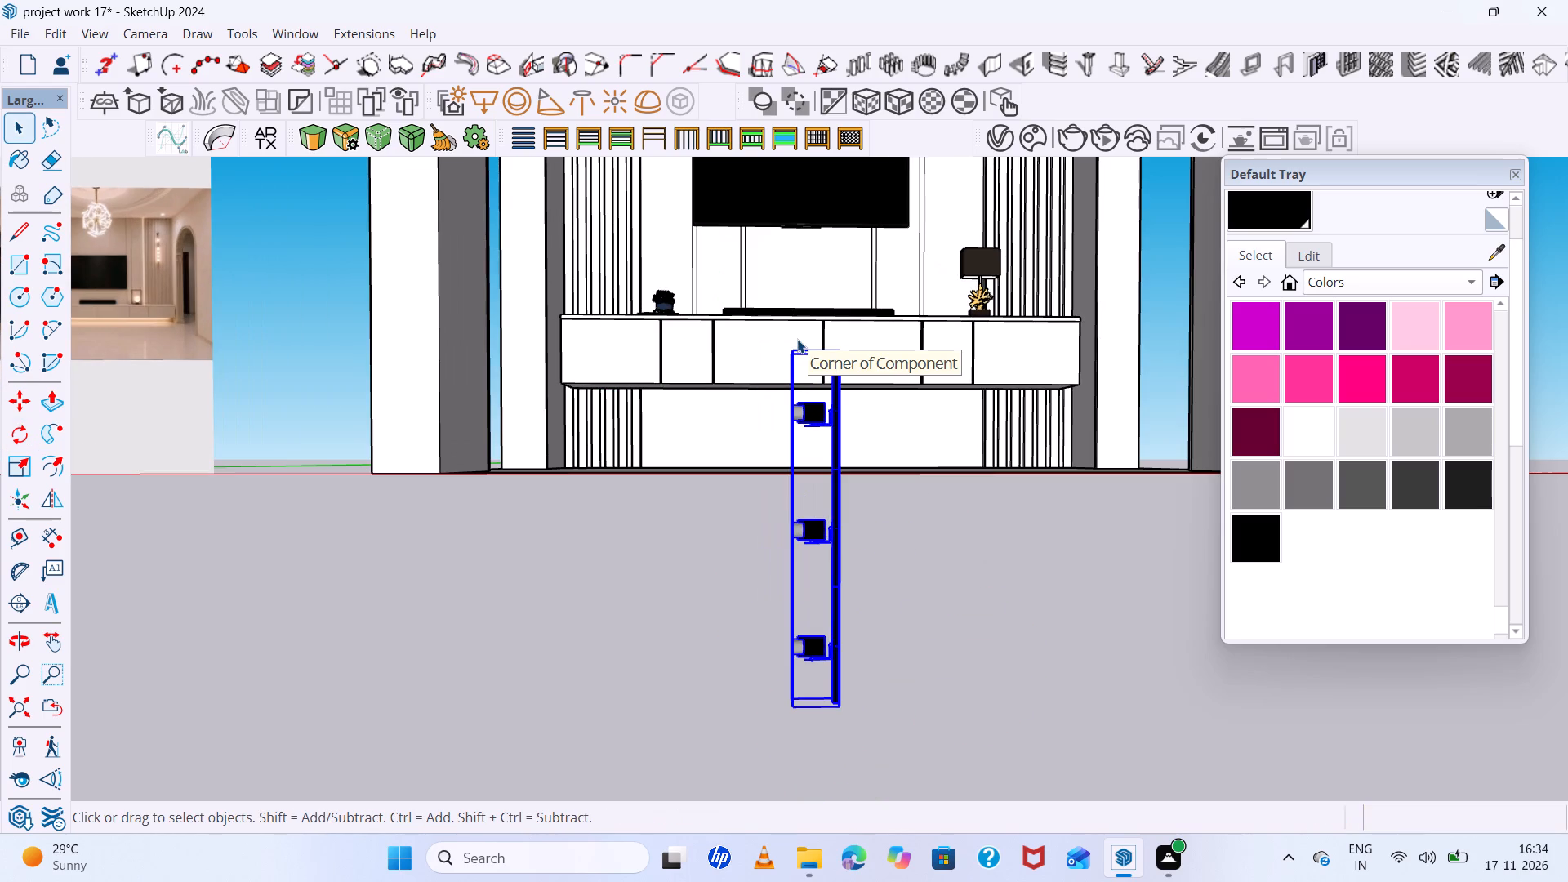
Rotate the upright track light 90 degrees in the horizontal plane about a point beside its base.
key(m)
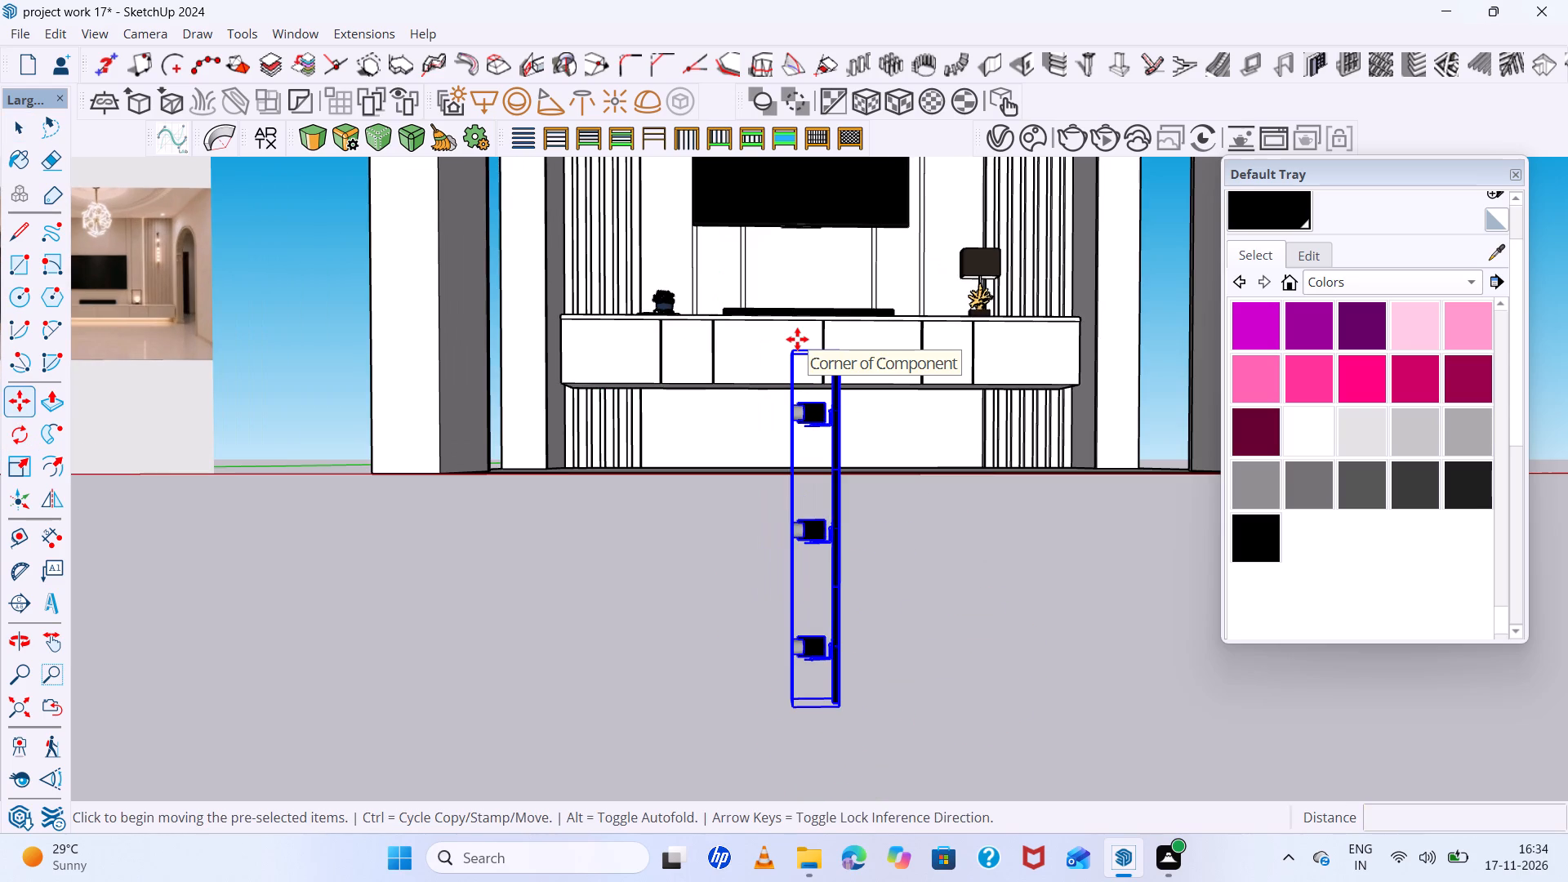
scroll(889, 474, down, 10)
middle_drag(866, 496, 960, 560)
scroll(922, 534, up, 3)
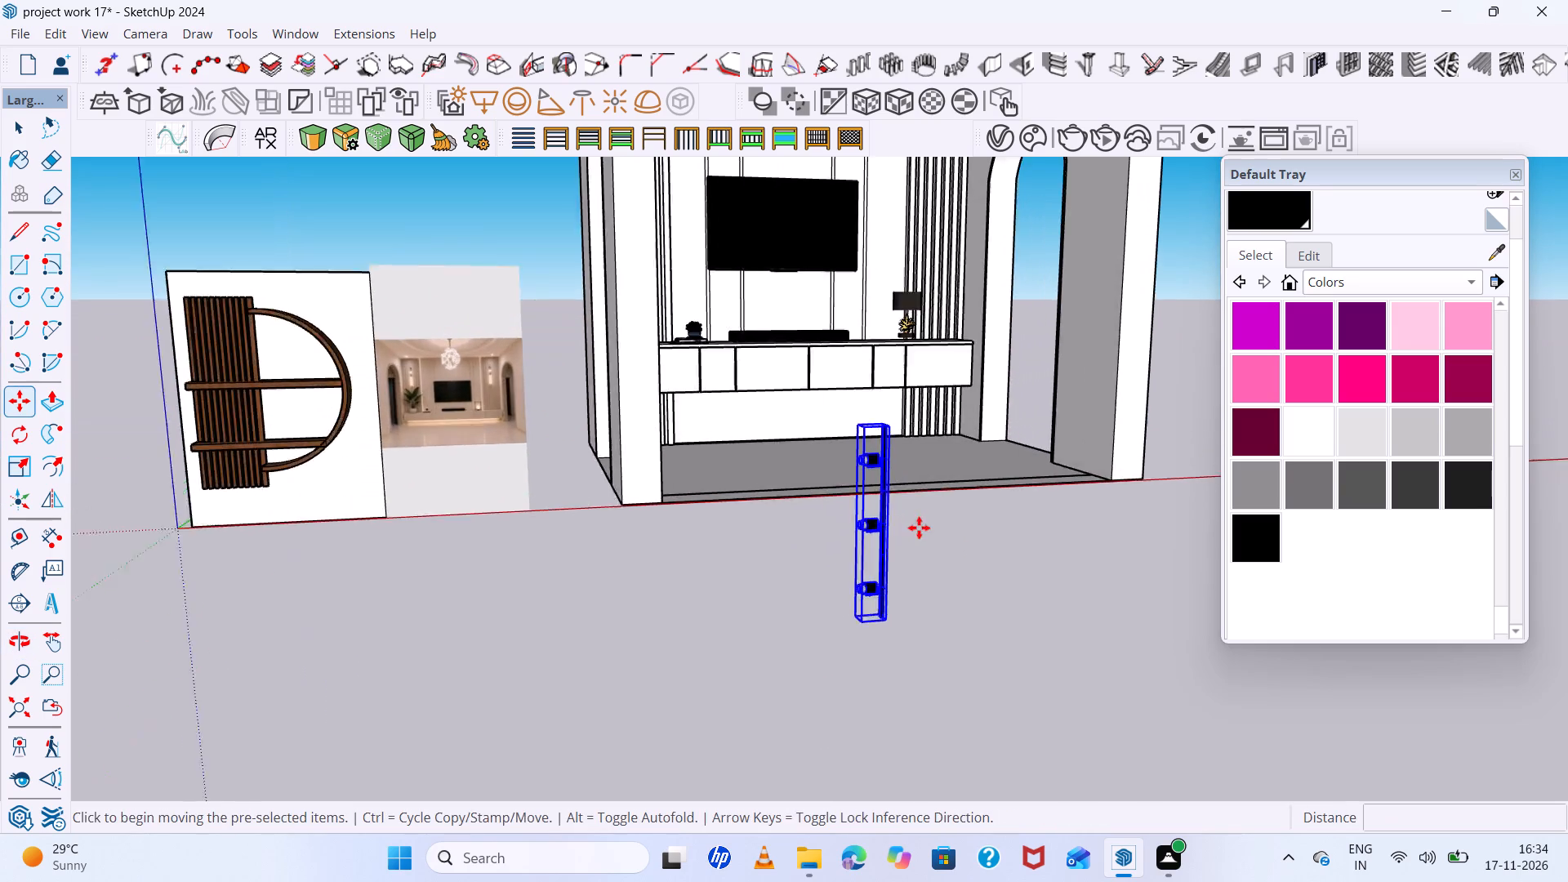
scroll(919, 528, up, 3)
middle_drag(893, 525, 987, 637)
scroll(933, 656, up, 3)
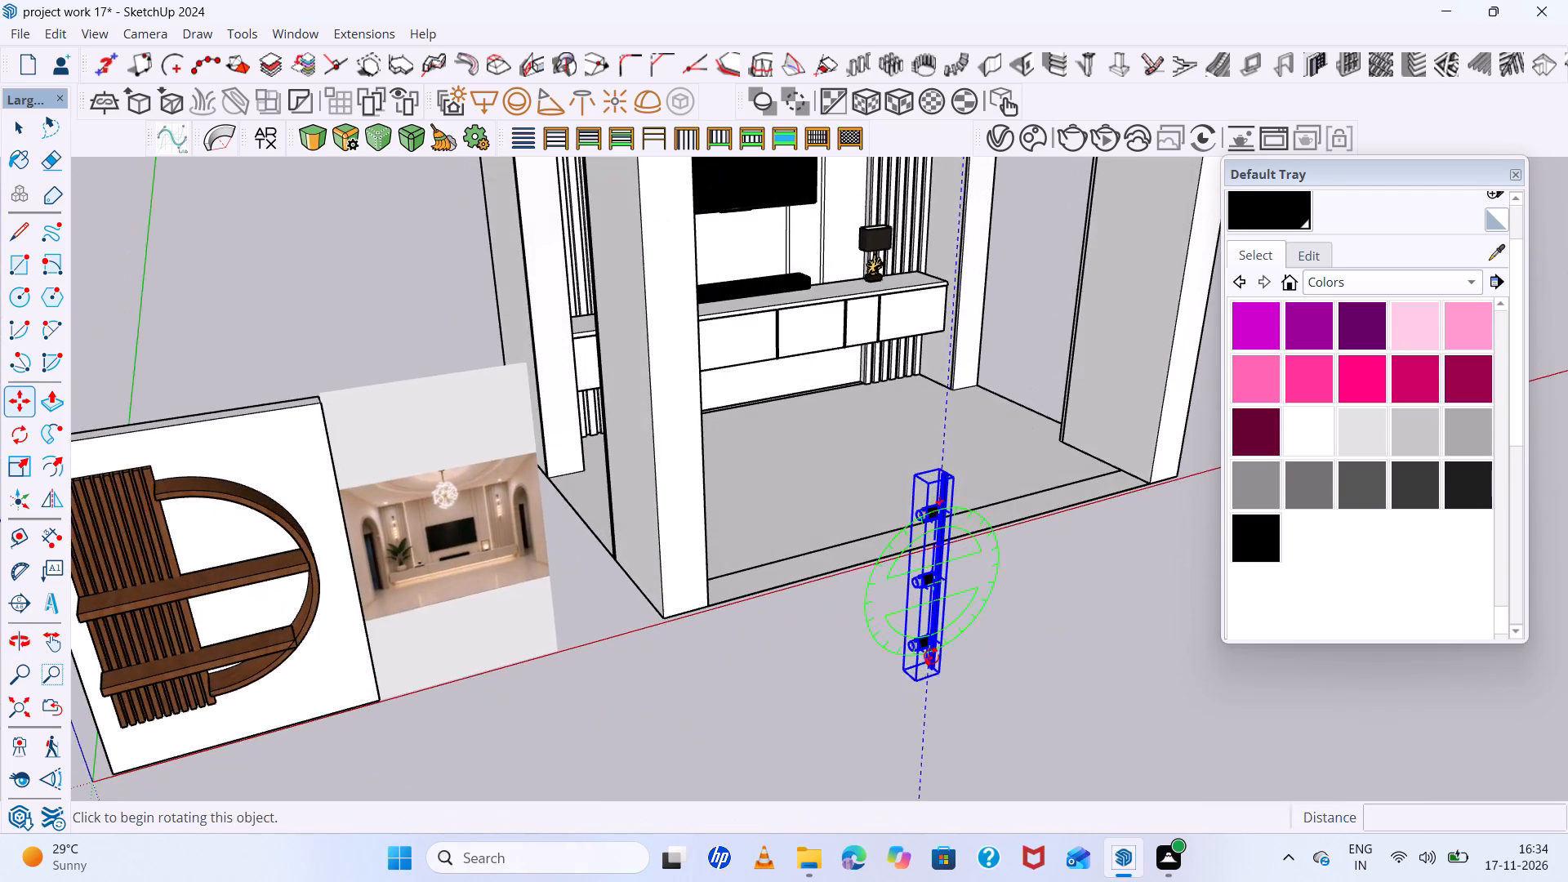
scroll(931, 657, up, 13)
scroll(953, 677, down, 4)
middle_drag(919, 660, 991, 703)
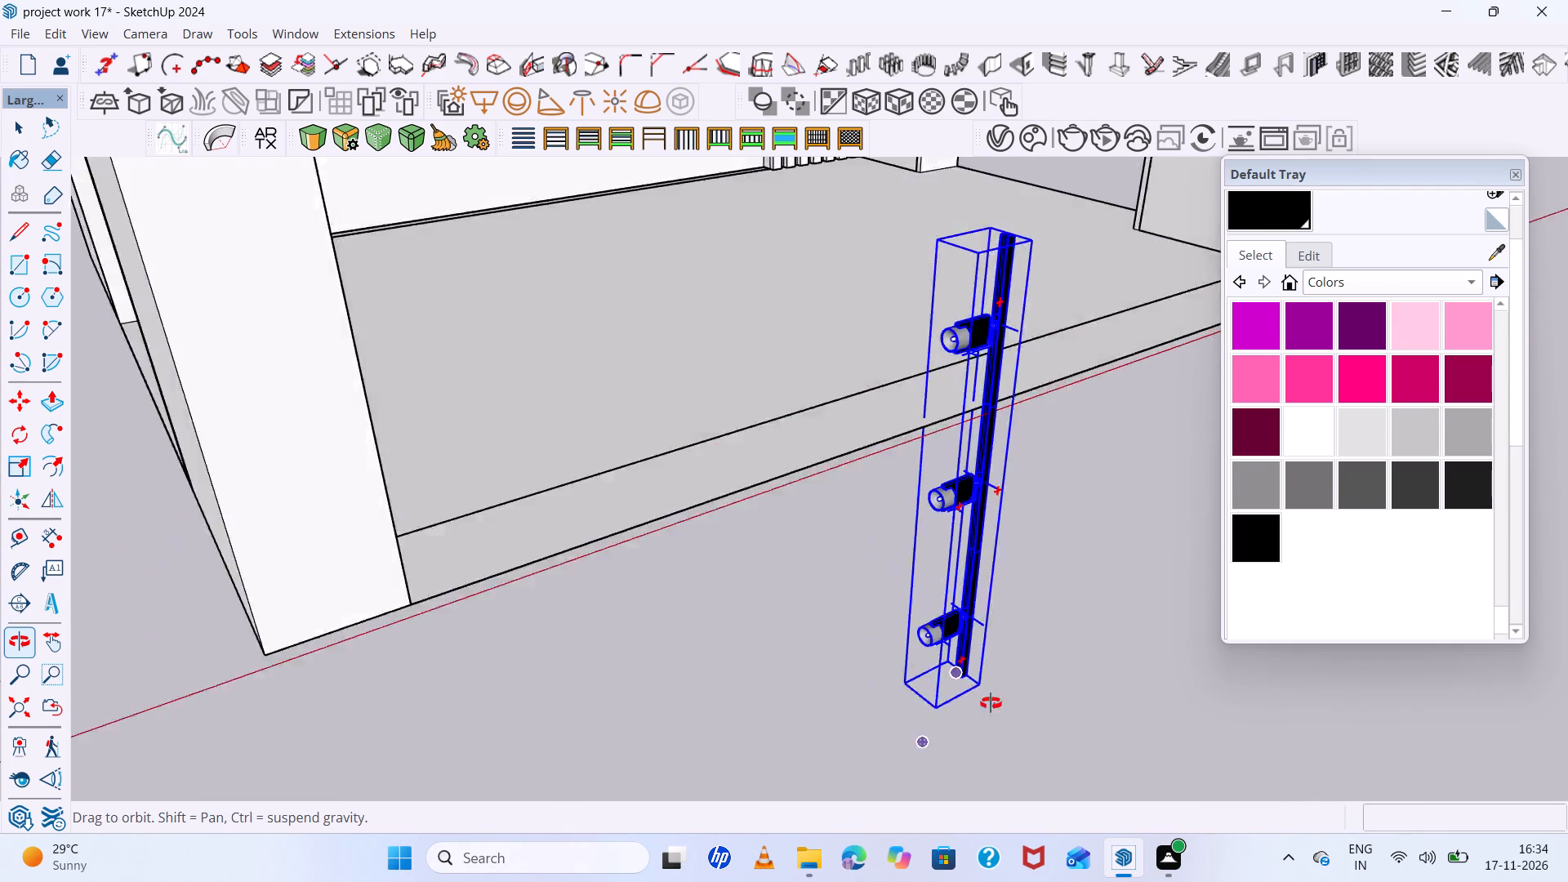
middle_drag(991, 703, 307, 570)
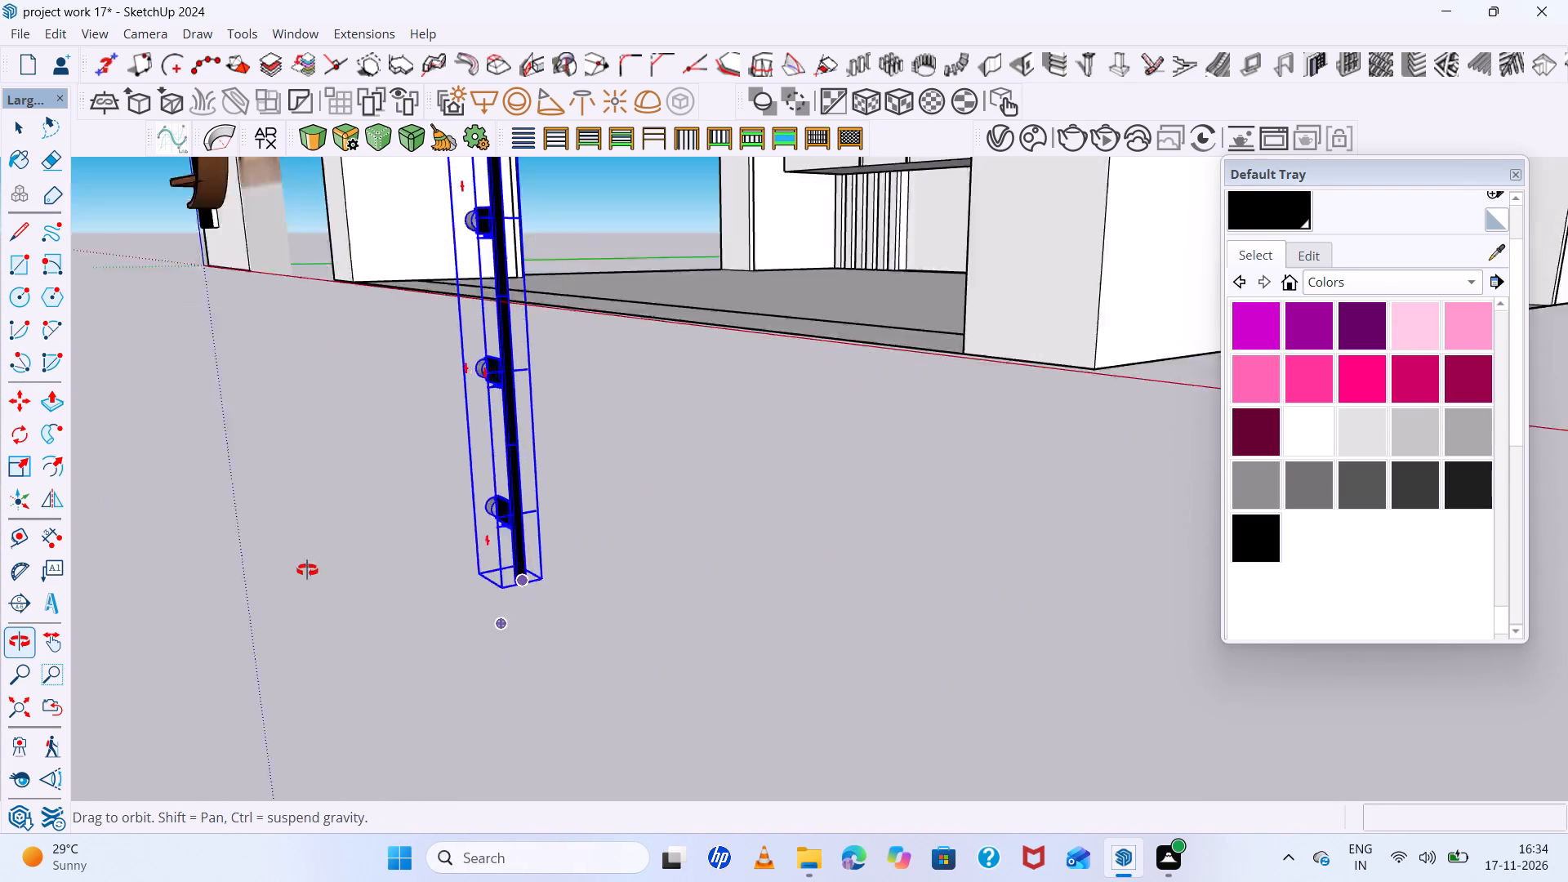
middle_drag(307, 570, 278, 550)
scroll(498, 544, up, 12)
scroll(514, 572, down, 13)
middle_drag(514, 567, 550, 600)
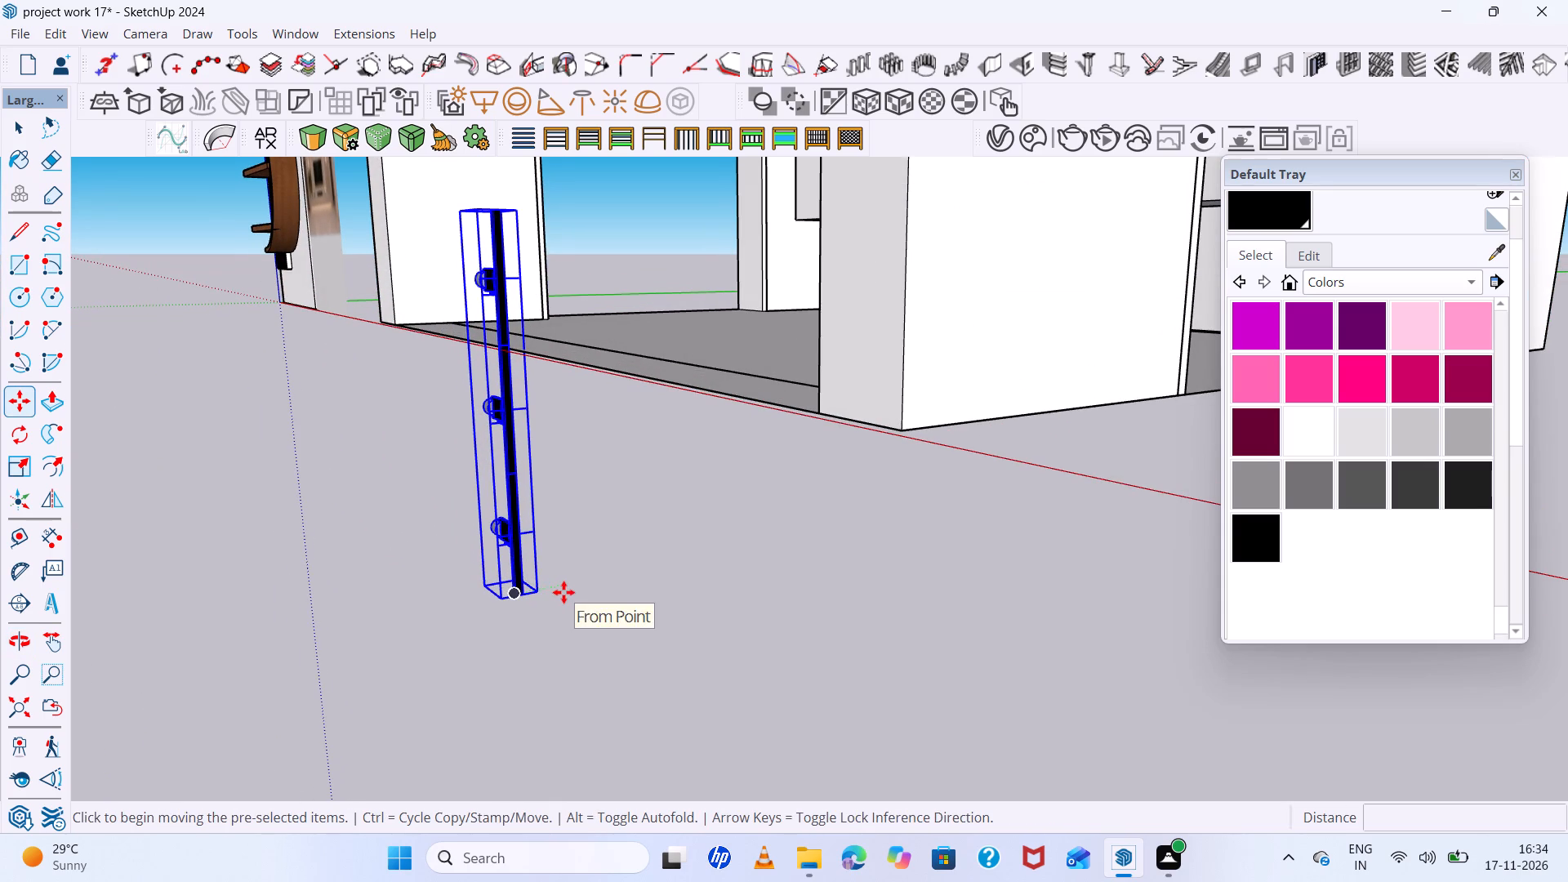
scroll(563, 592, down, 2)
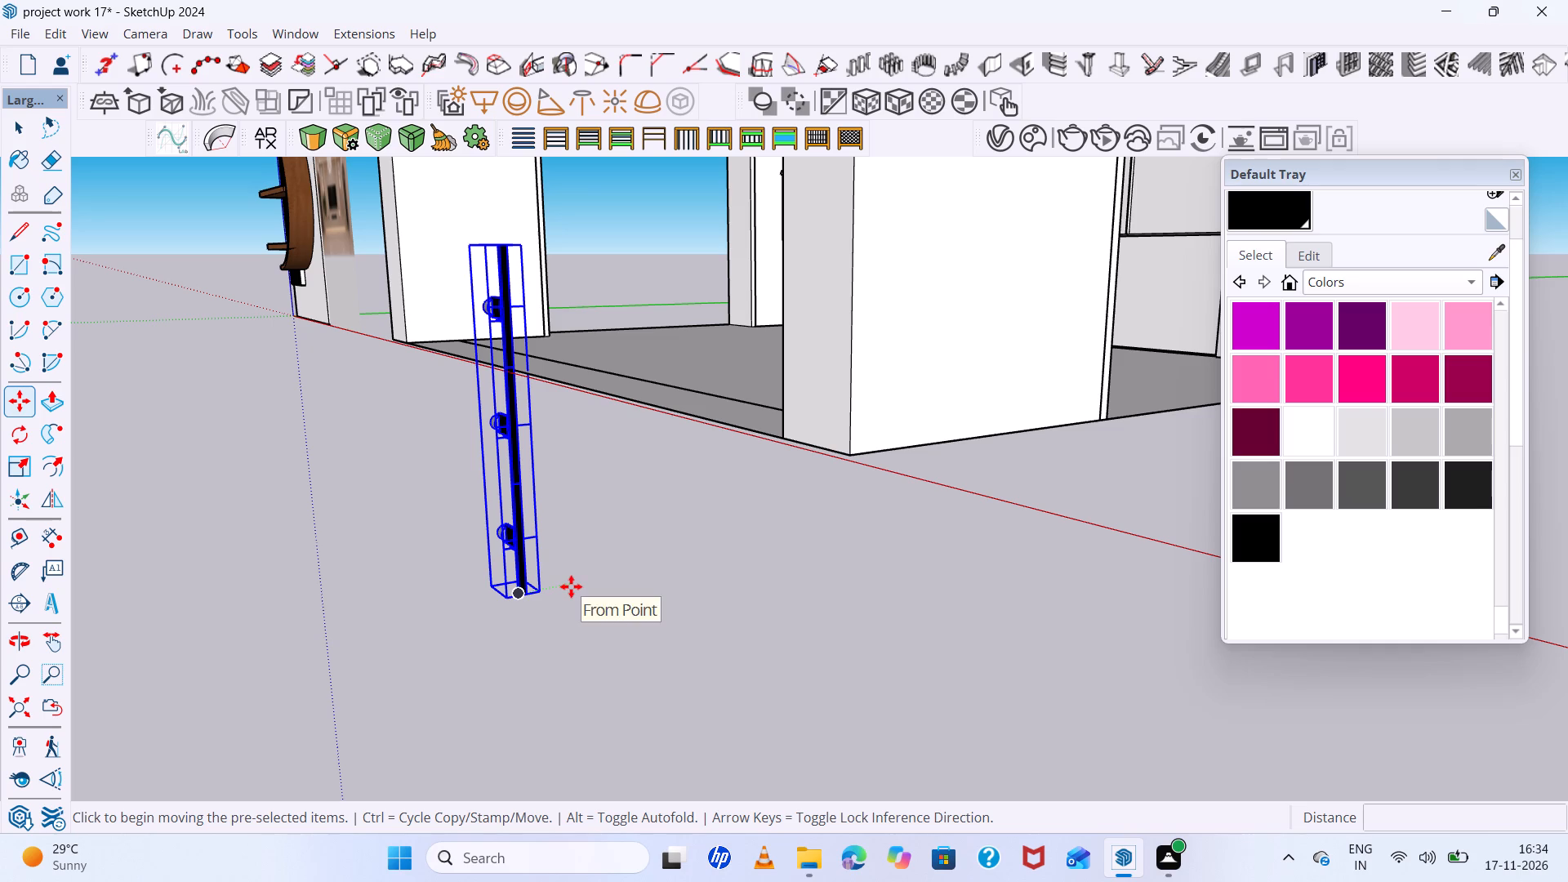
scroll(577, 581, up, 1)
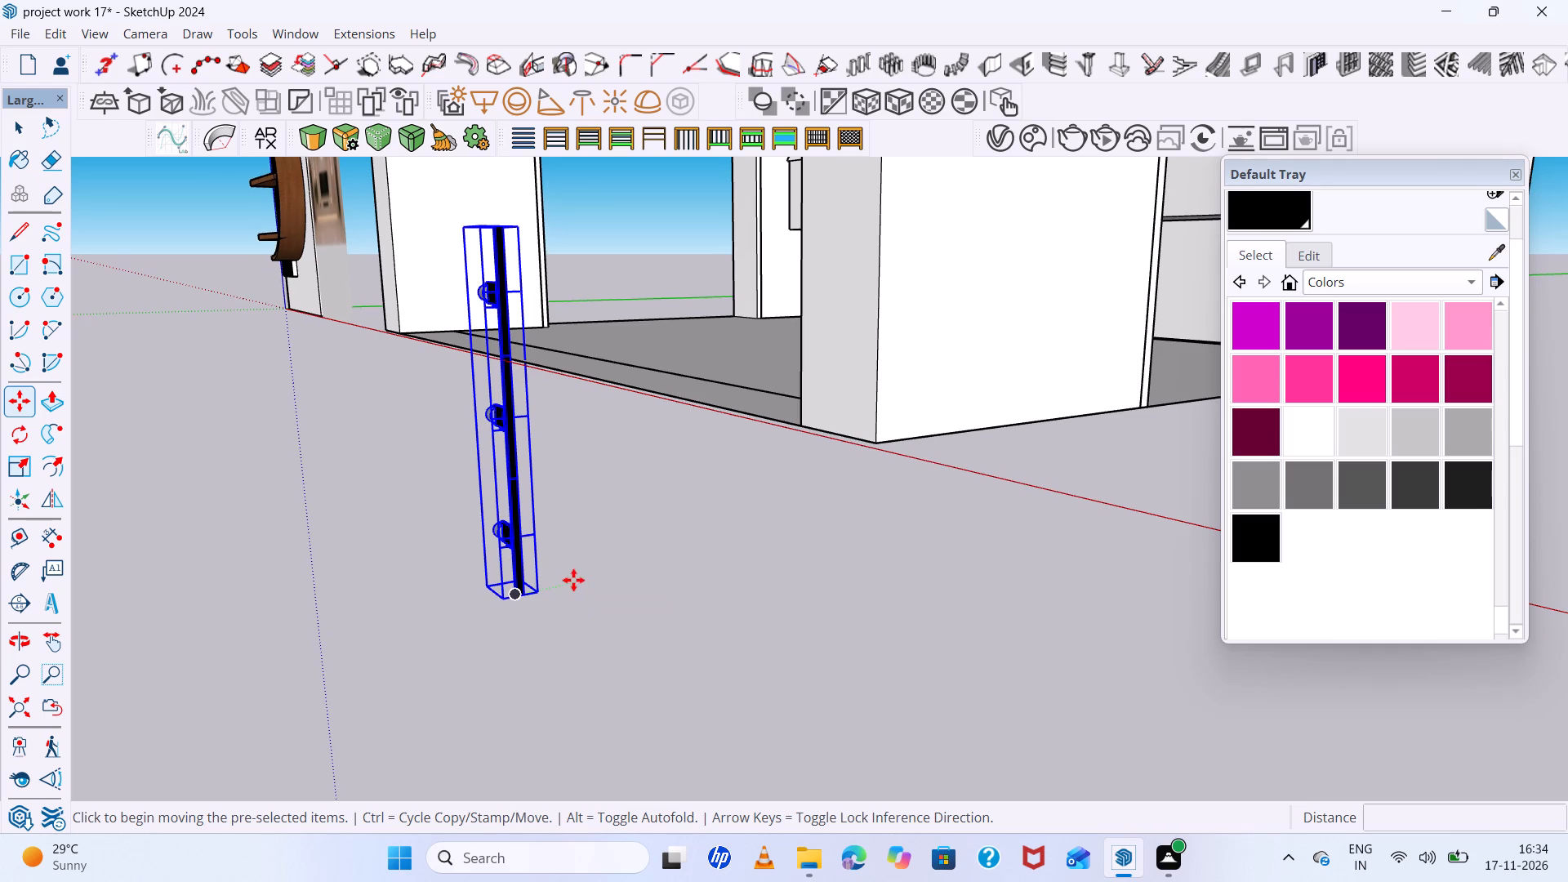
key(q)
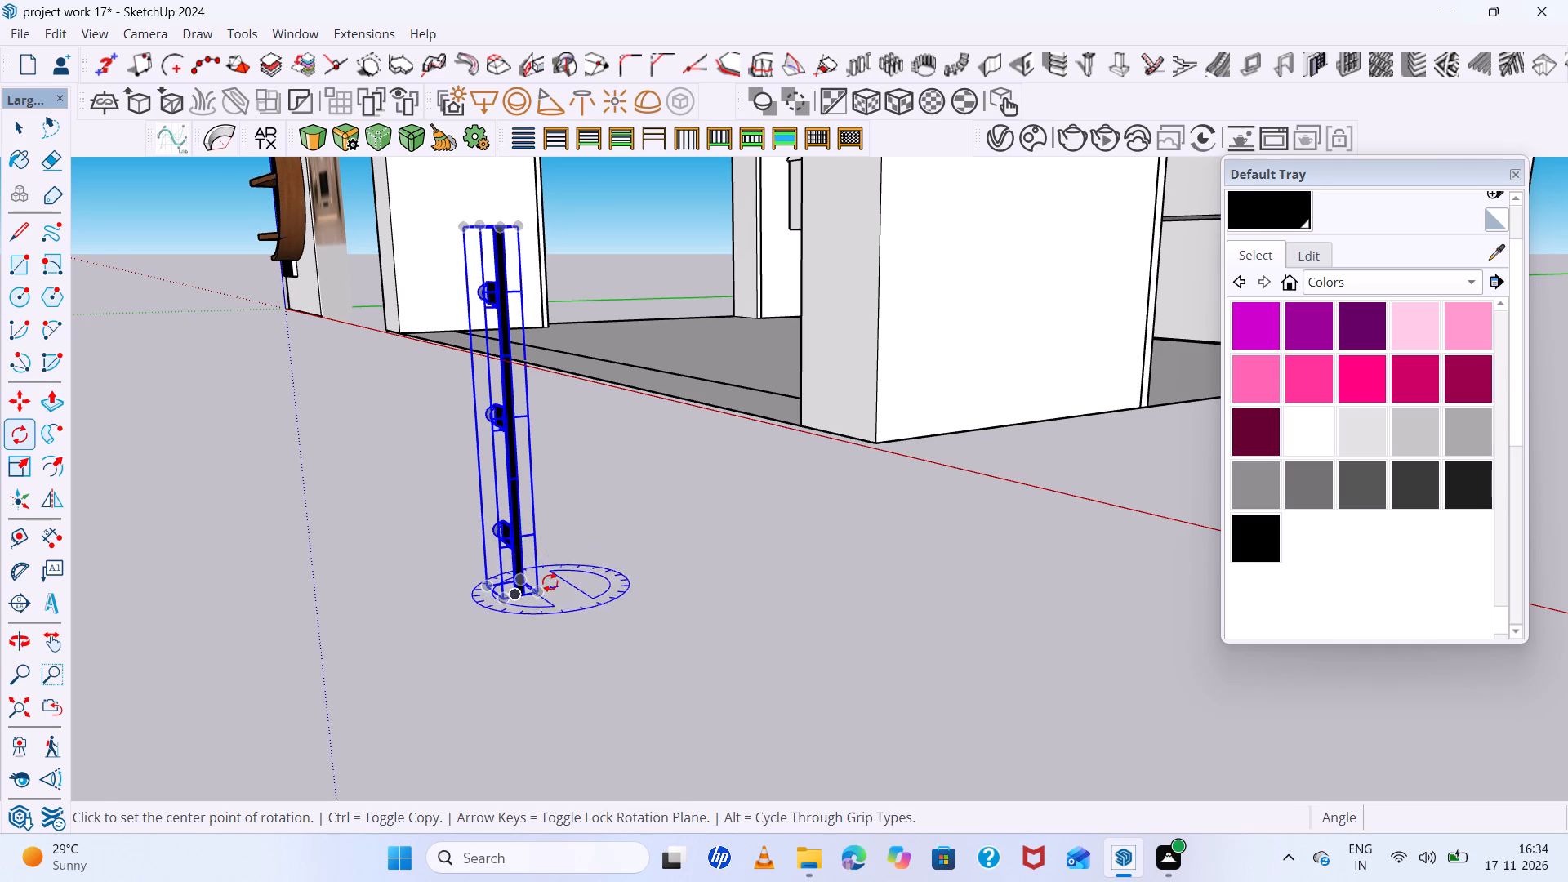
click(552, 604)
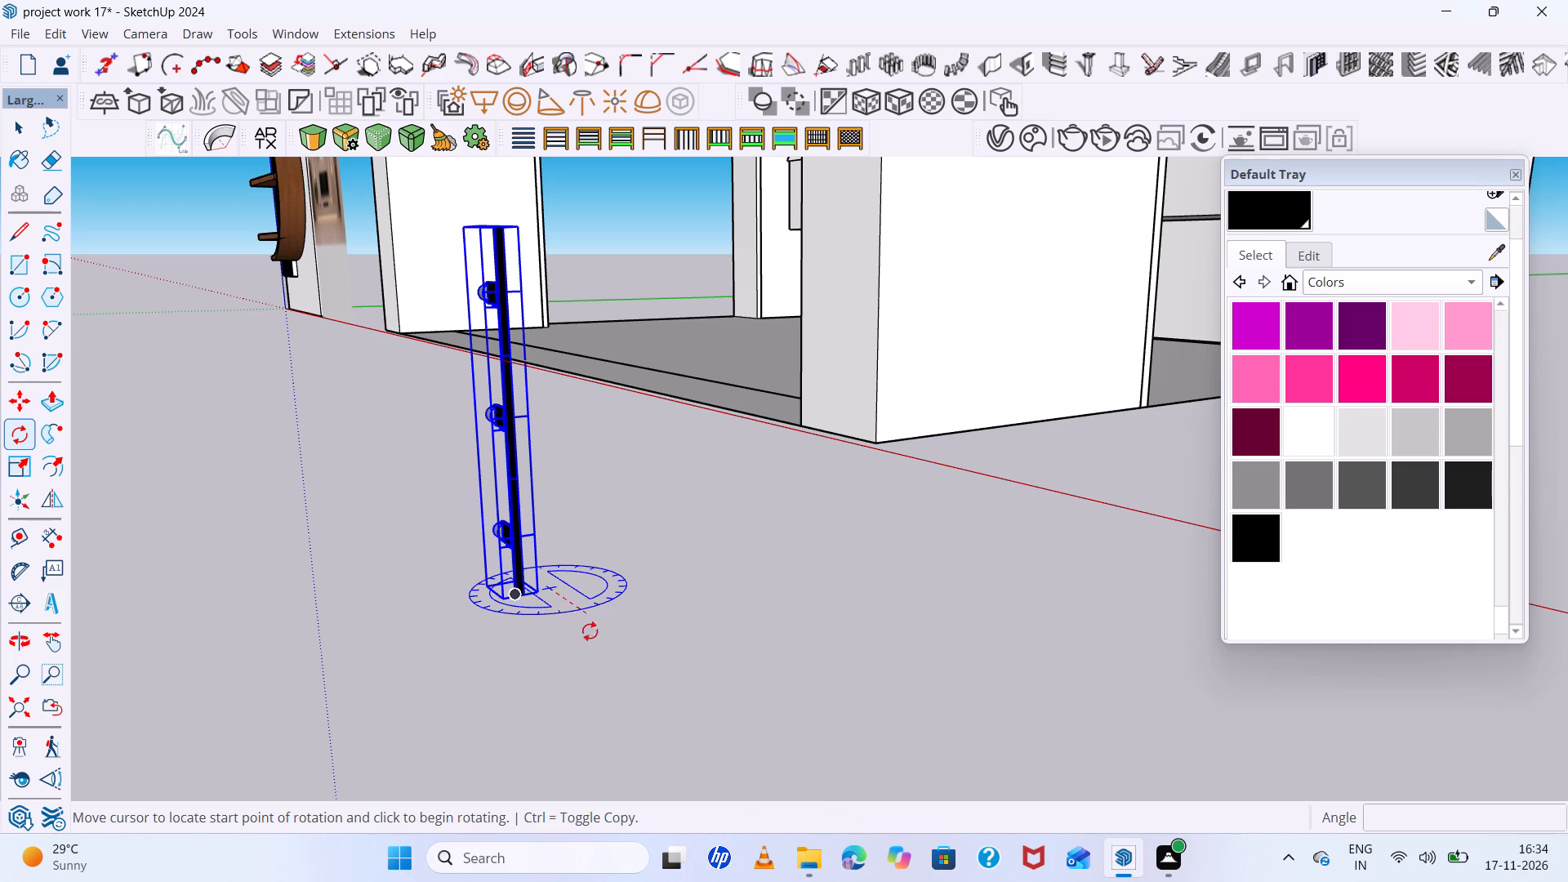
click(678, 682)
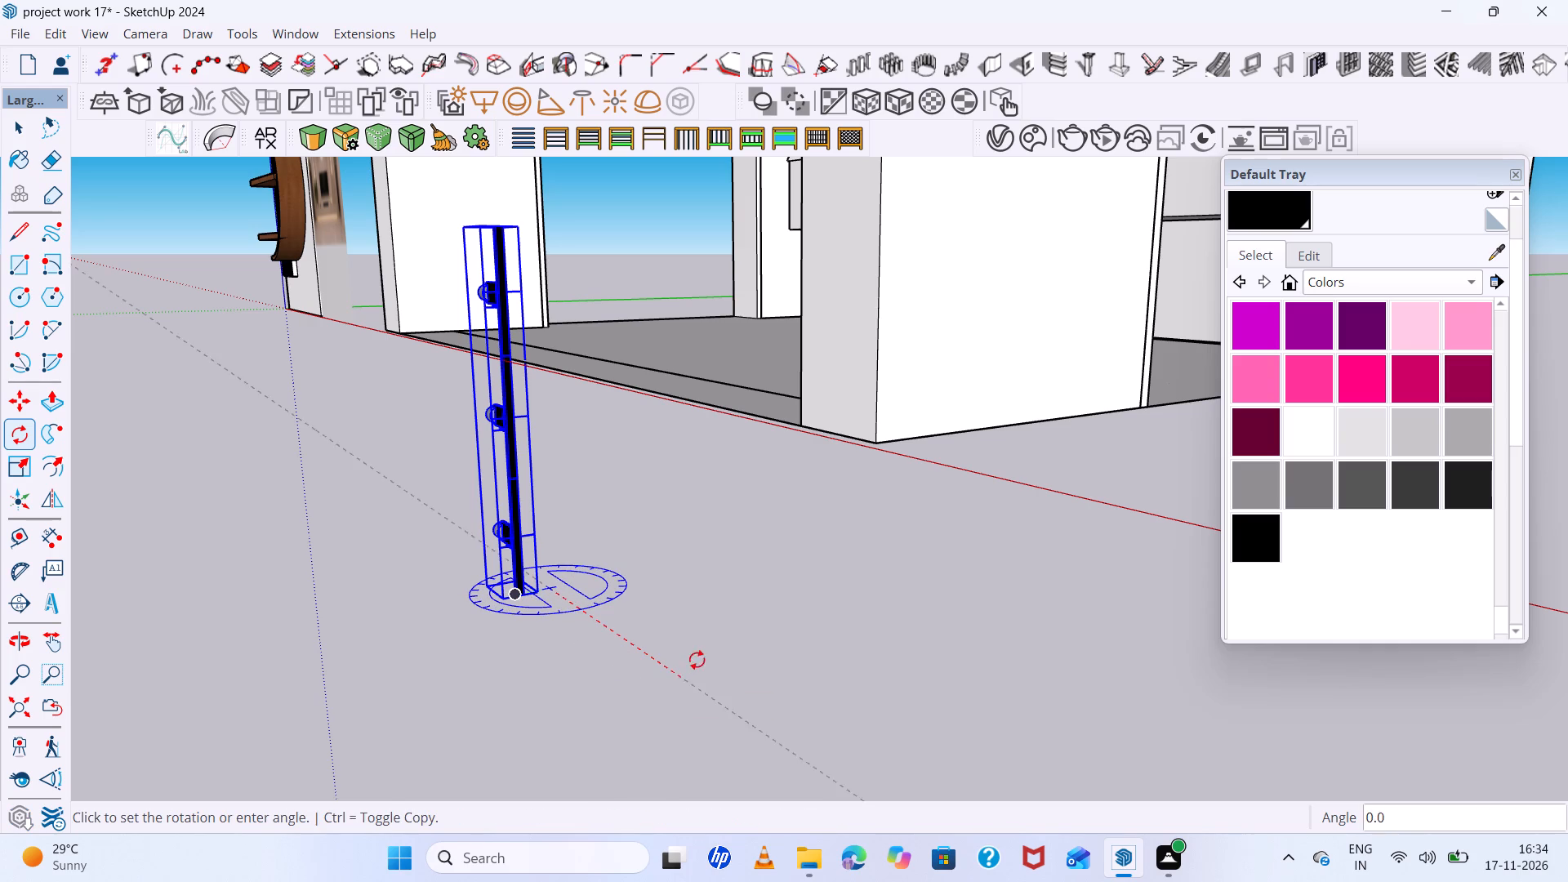
click(722, 564)
Move the track light by its upper corner onto the slatted panel between the arched opening and the TV.
scroll(603, 610, up, 6)
scroll(587, 622, down, 6)
scroll(587, 622, up, 1)
middle_drag(587, 622, 722, 693)
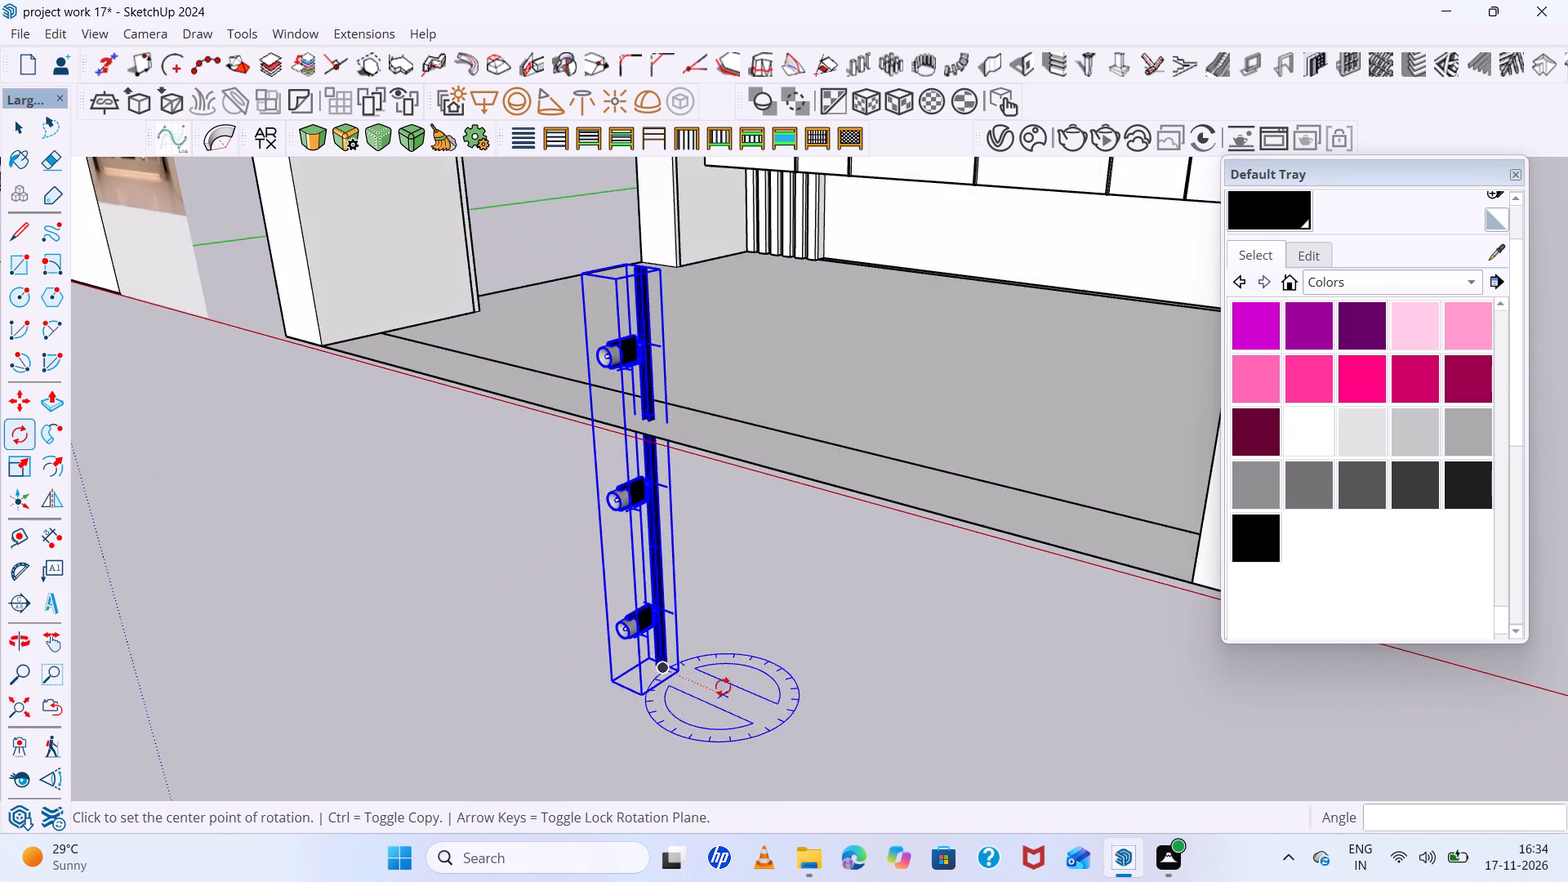
scroll(686, 683, up, 6)
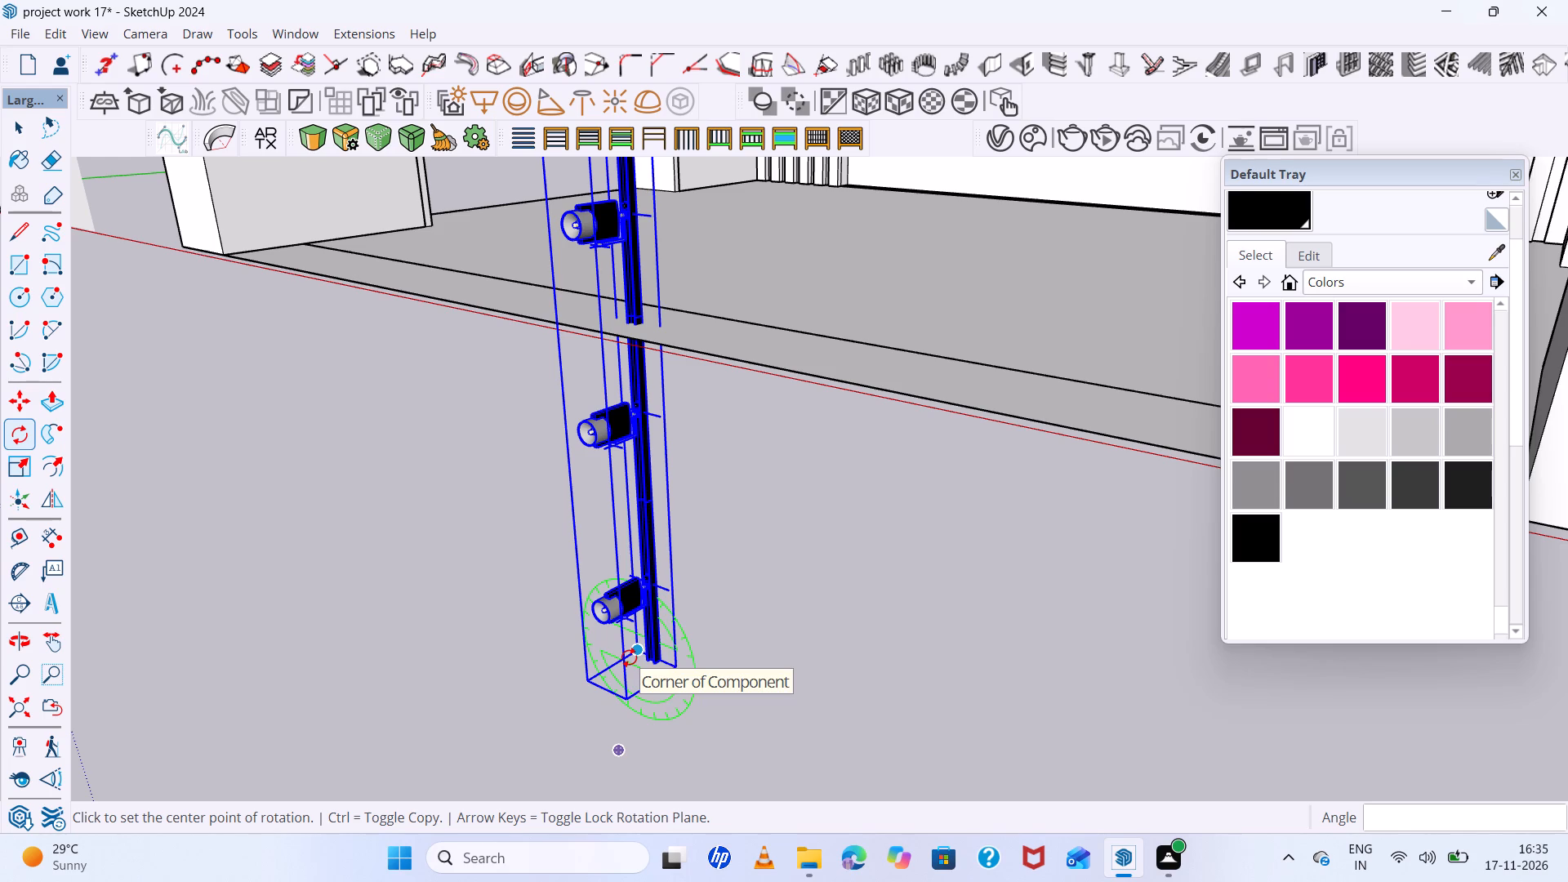
scroll(631, 657, up, 1)
scroll(632, 657, down, 12)
scroll(658, 336, up, 1)
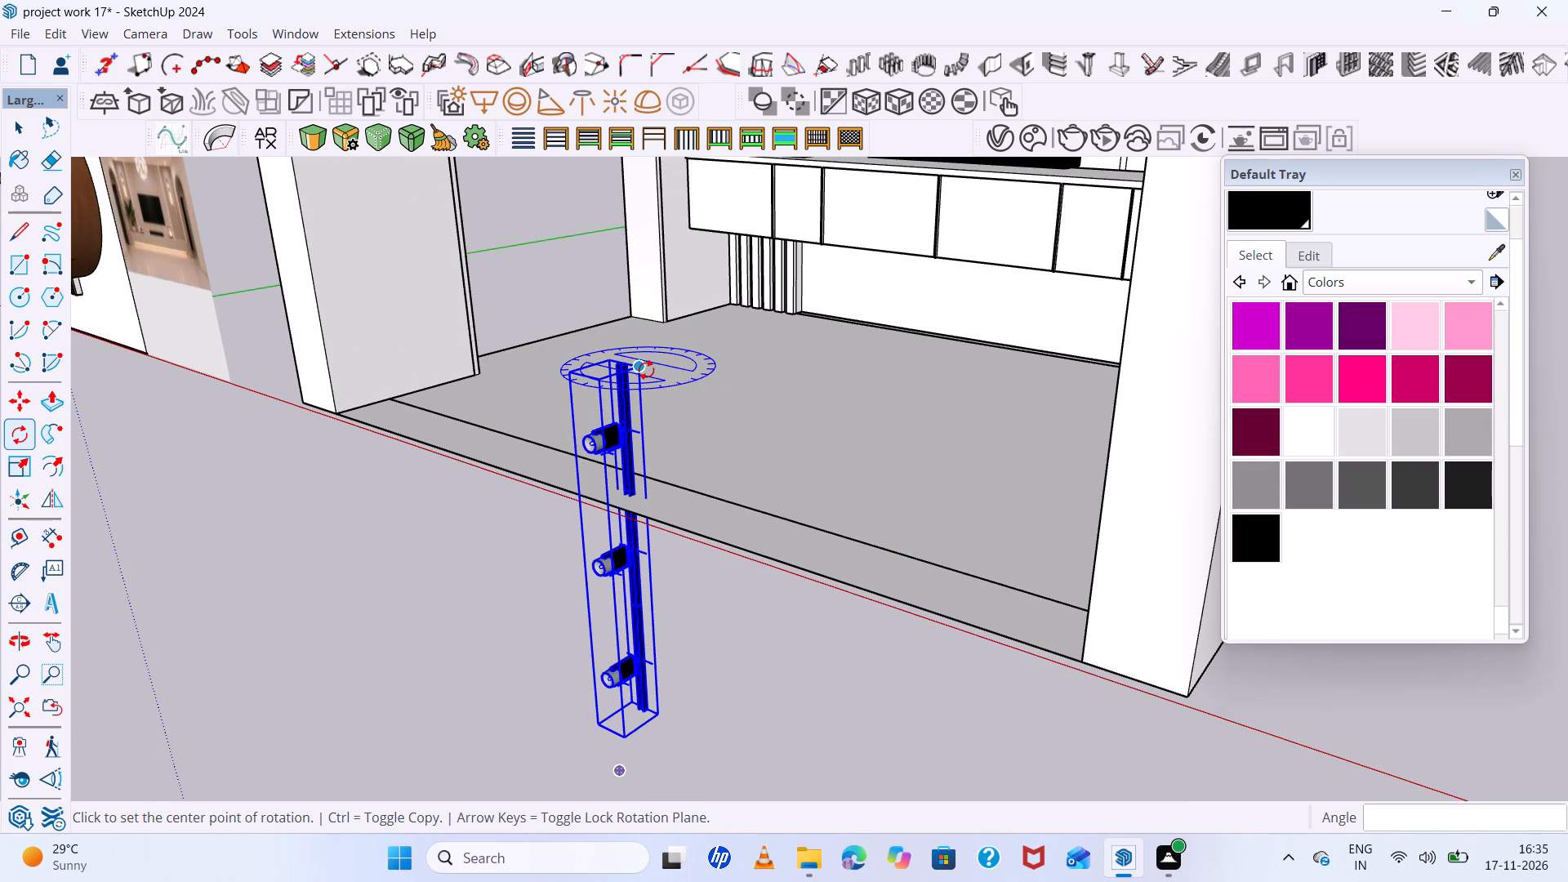
key(space)
text(m)
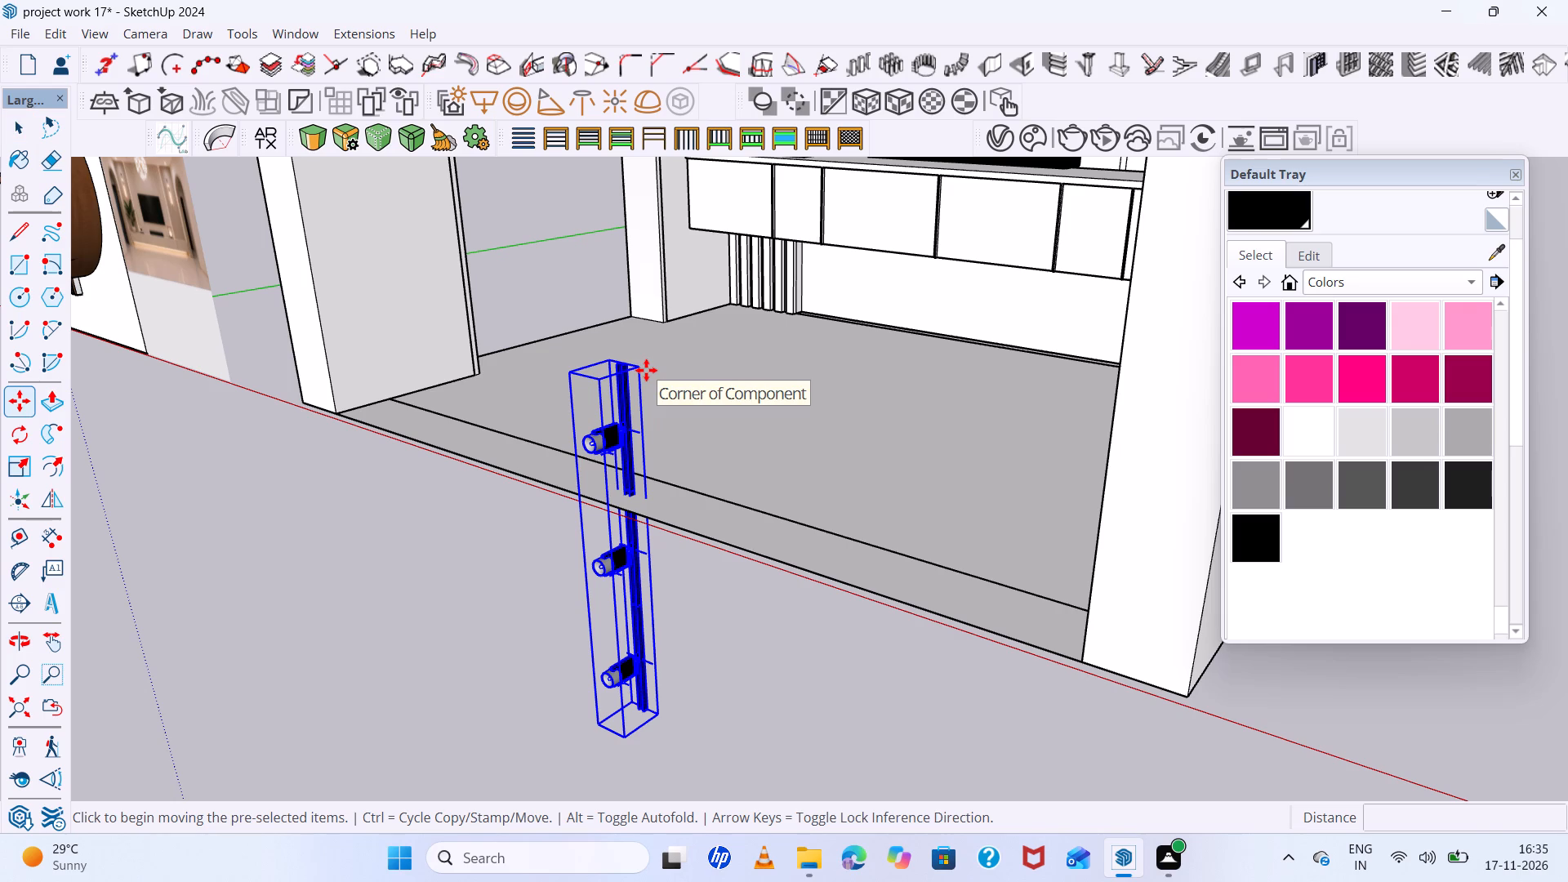
click(637, 368)
scroll(759, 586, down, 4)
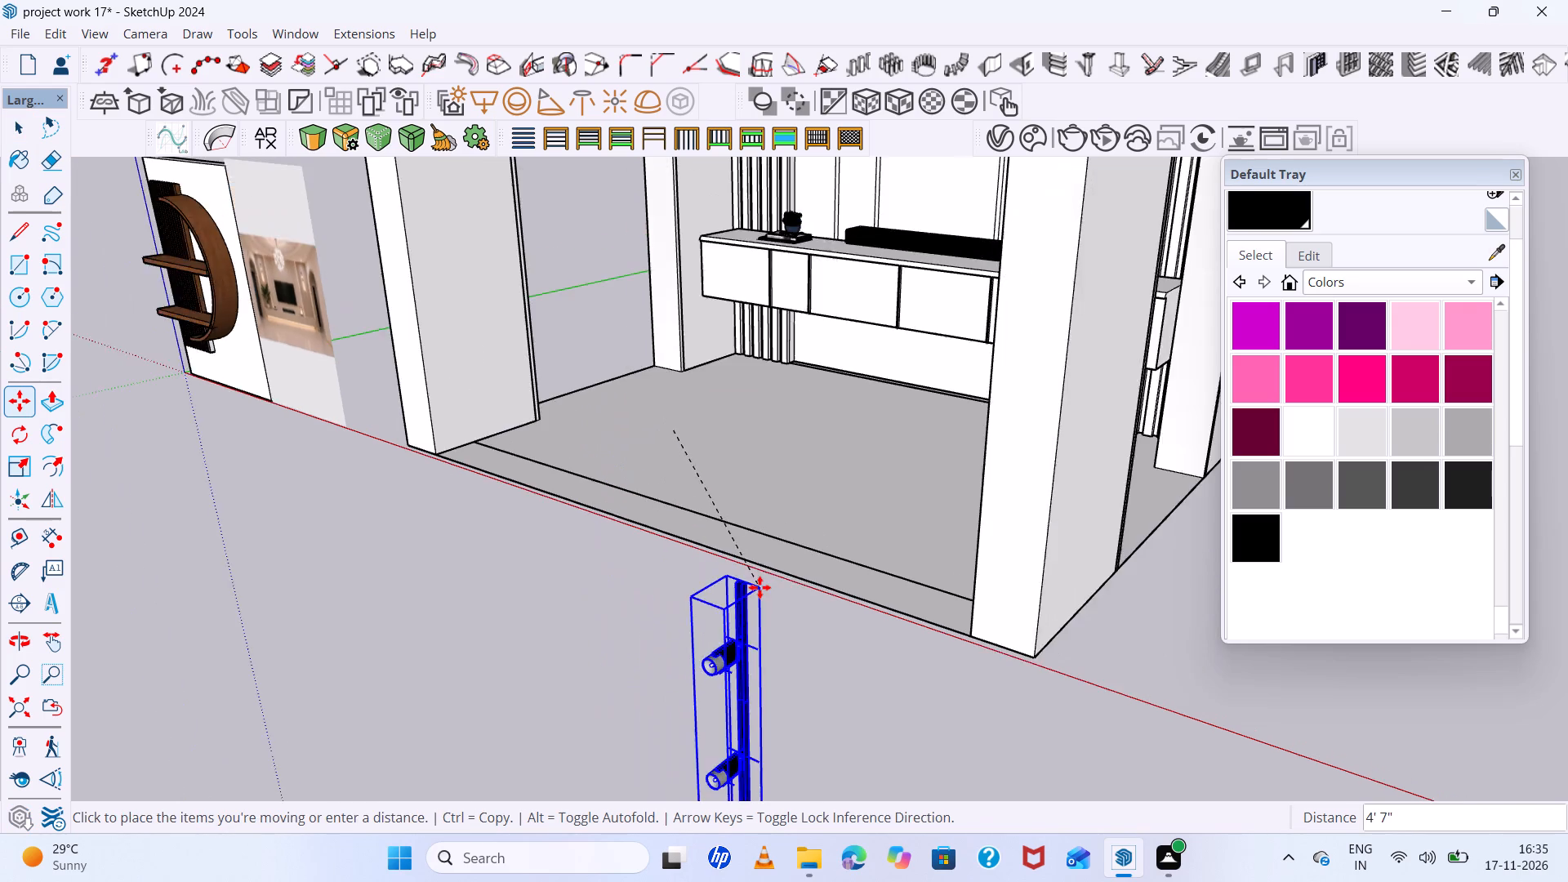
scroll(759, 587, down, 17)
scroll(789, 267, up, 12)
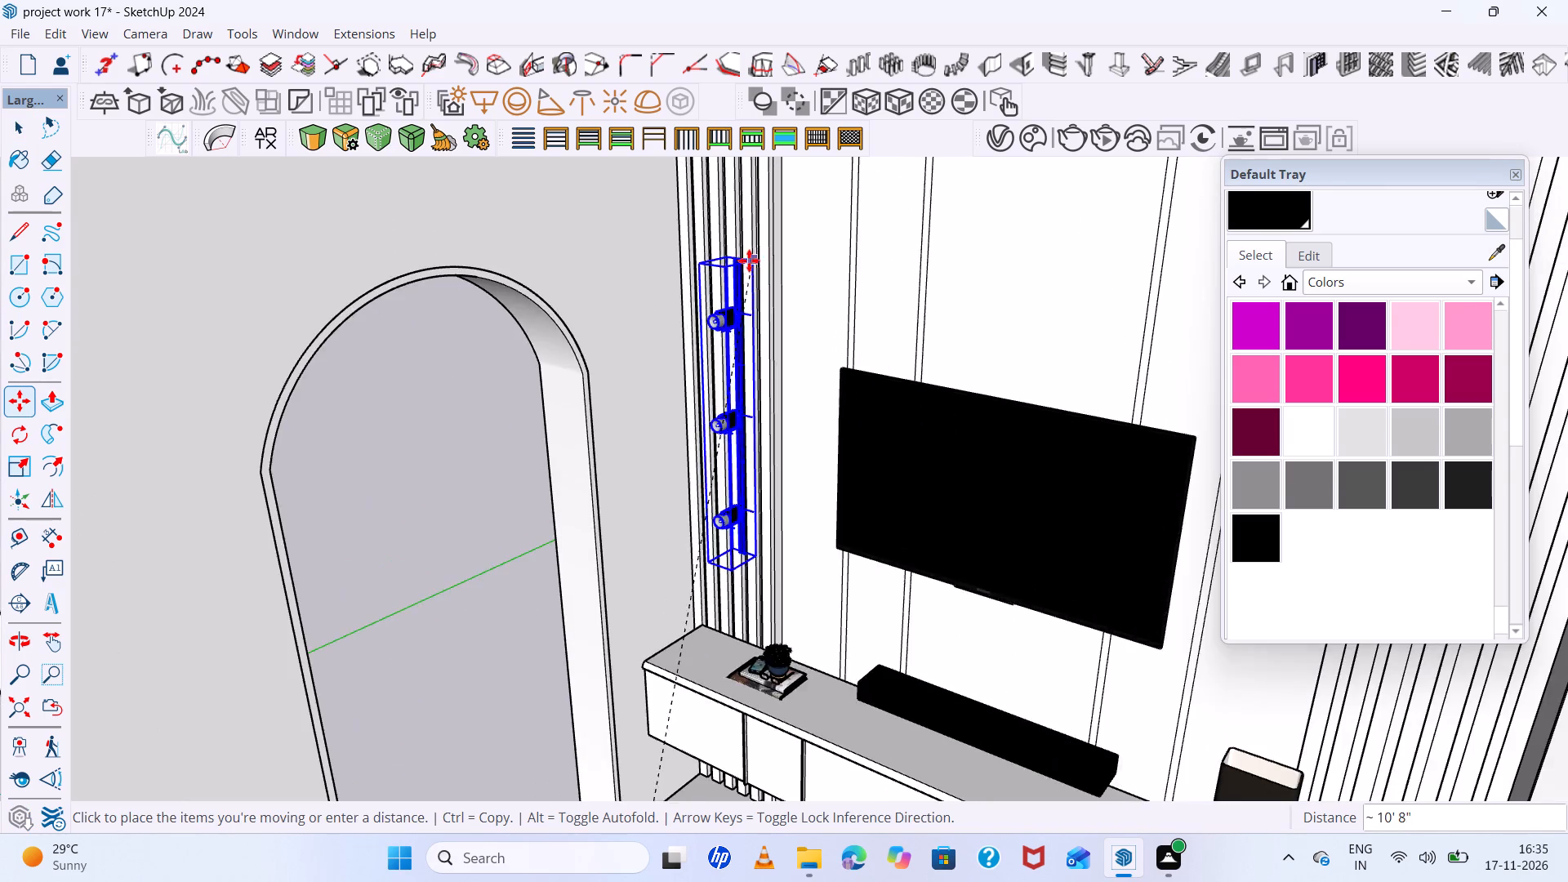
scroll(740, 245, up, 4)
click(742, 242)
Shift the track light by its upper back corner across the slatted panel, toward the corner with the arched wall.
scroll(787, 354, down, 11)
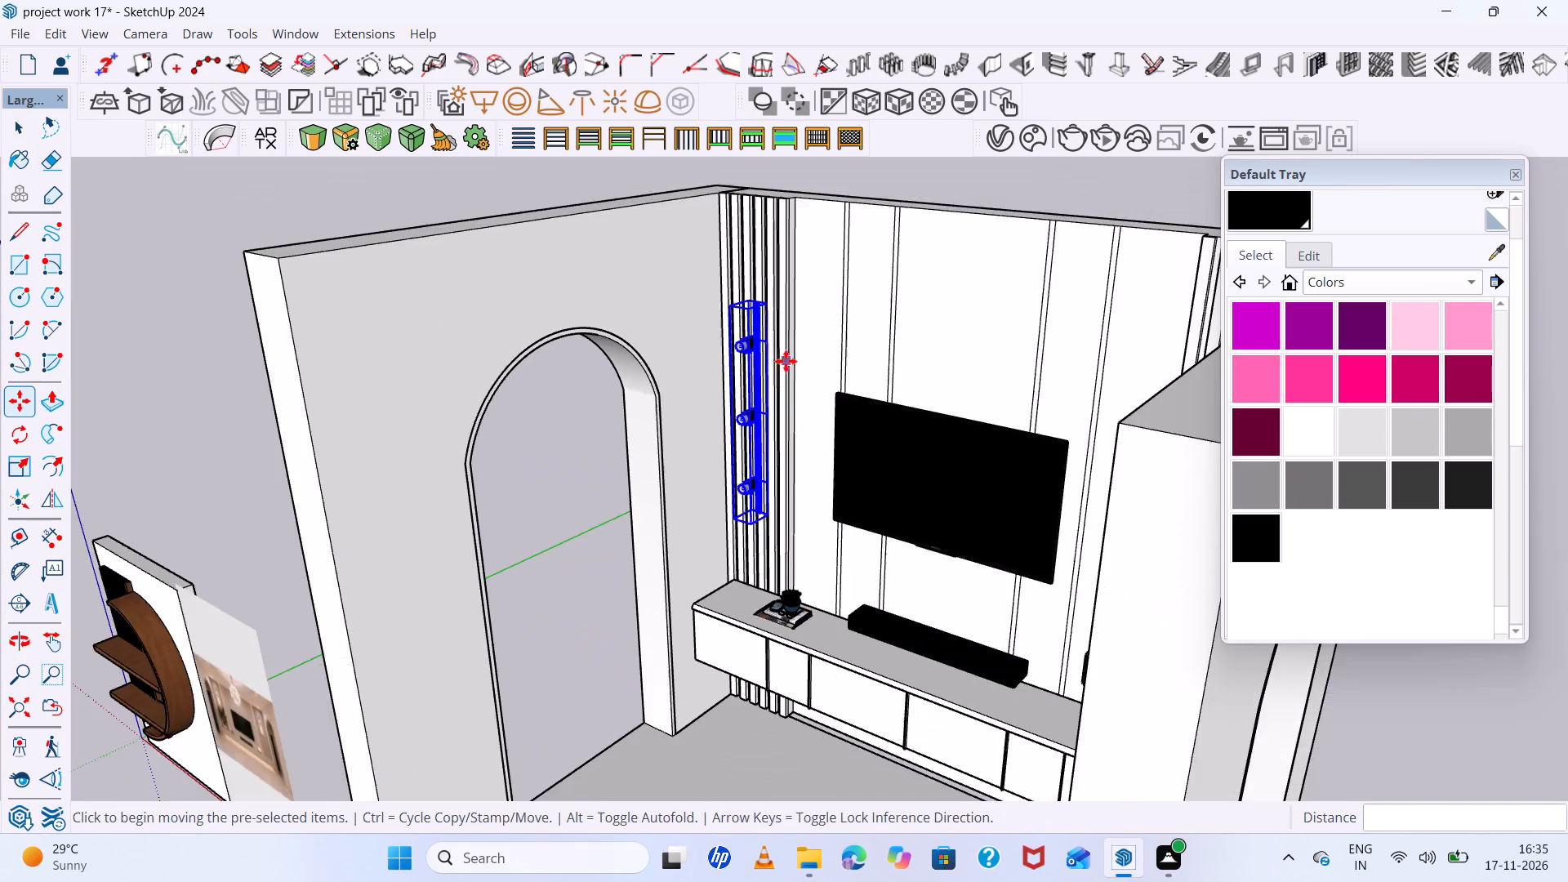
middle_drag(784, 361, 922, 448)
scroll(716, 261, up, 12)
middle_drag(624, 266, 451, 149)
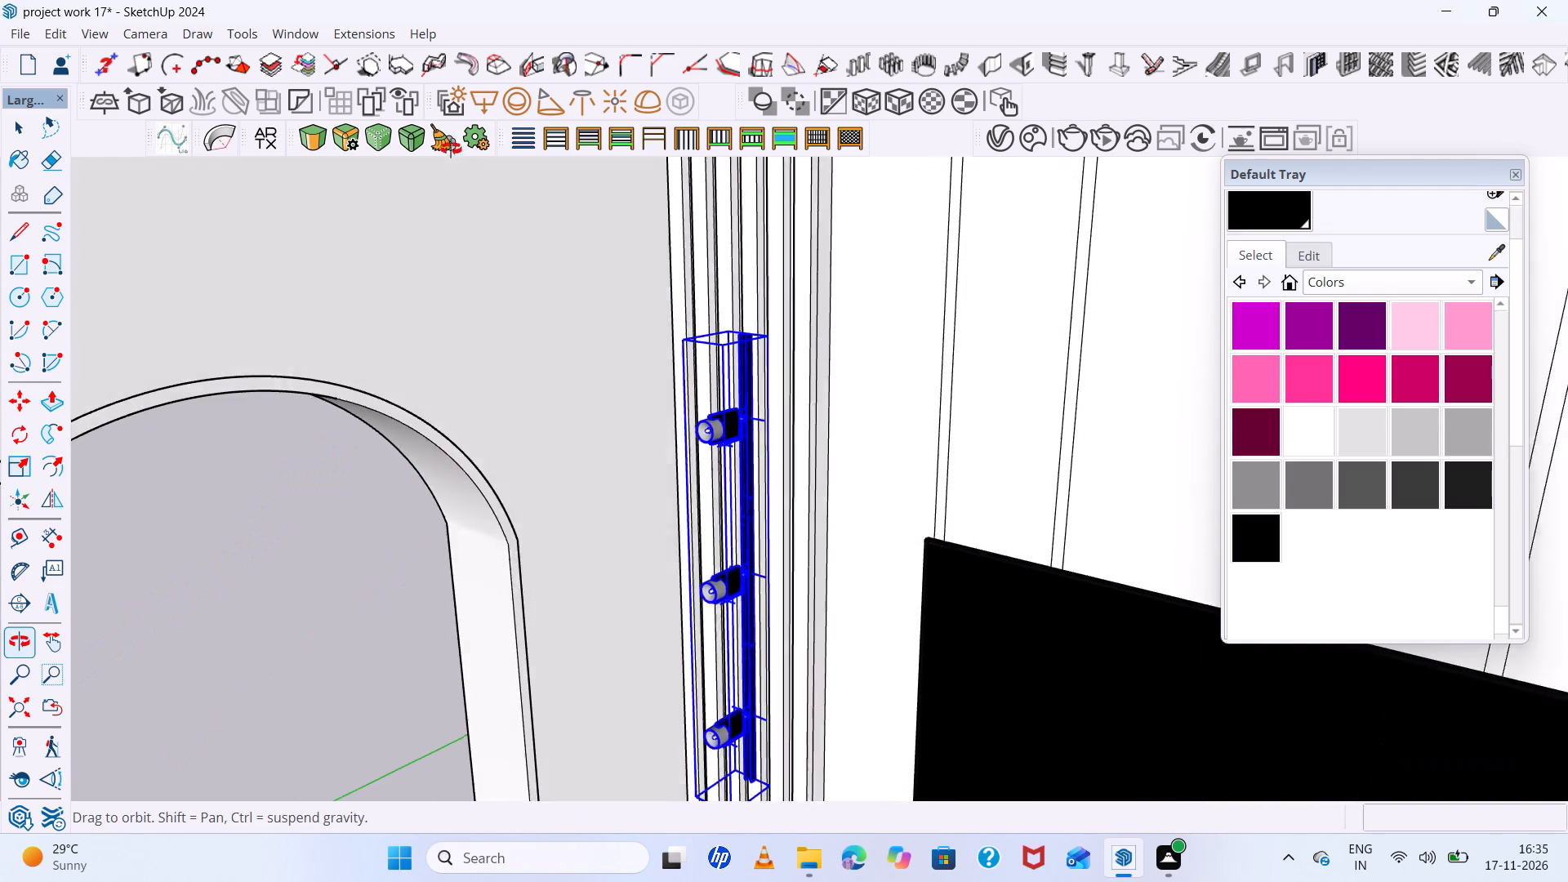
middle_drag(451, 149, 439, 150)
scroll(682, 335, down, 6)
scroll(715, 338, up, 11)
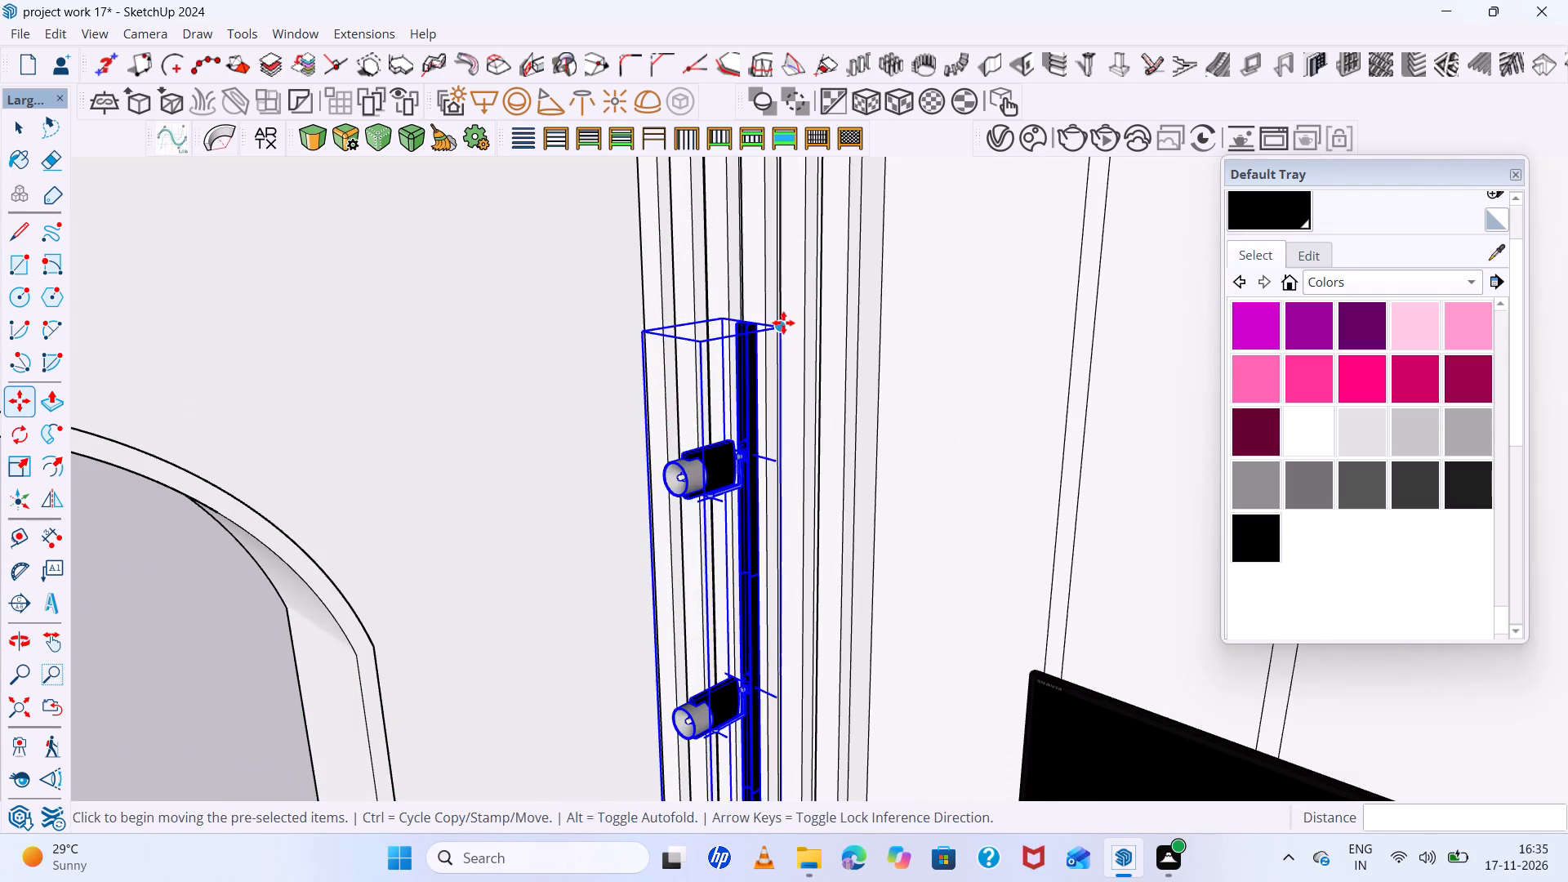
click(782, 326)
scroll(692, 323, down, 13)
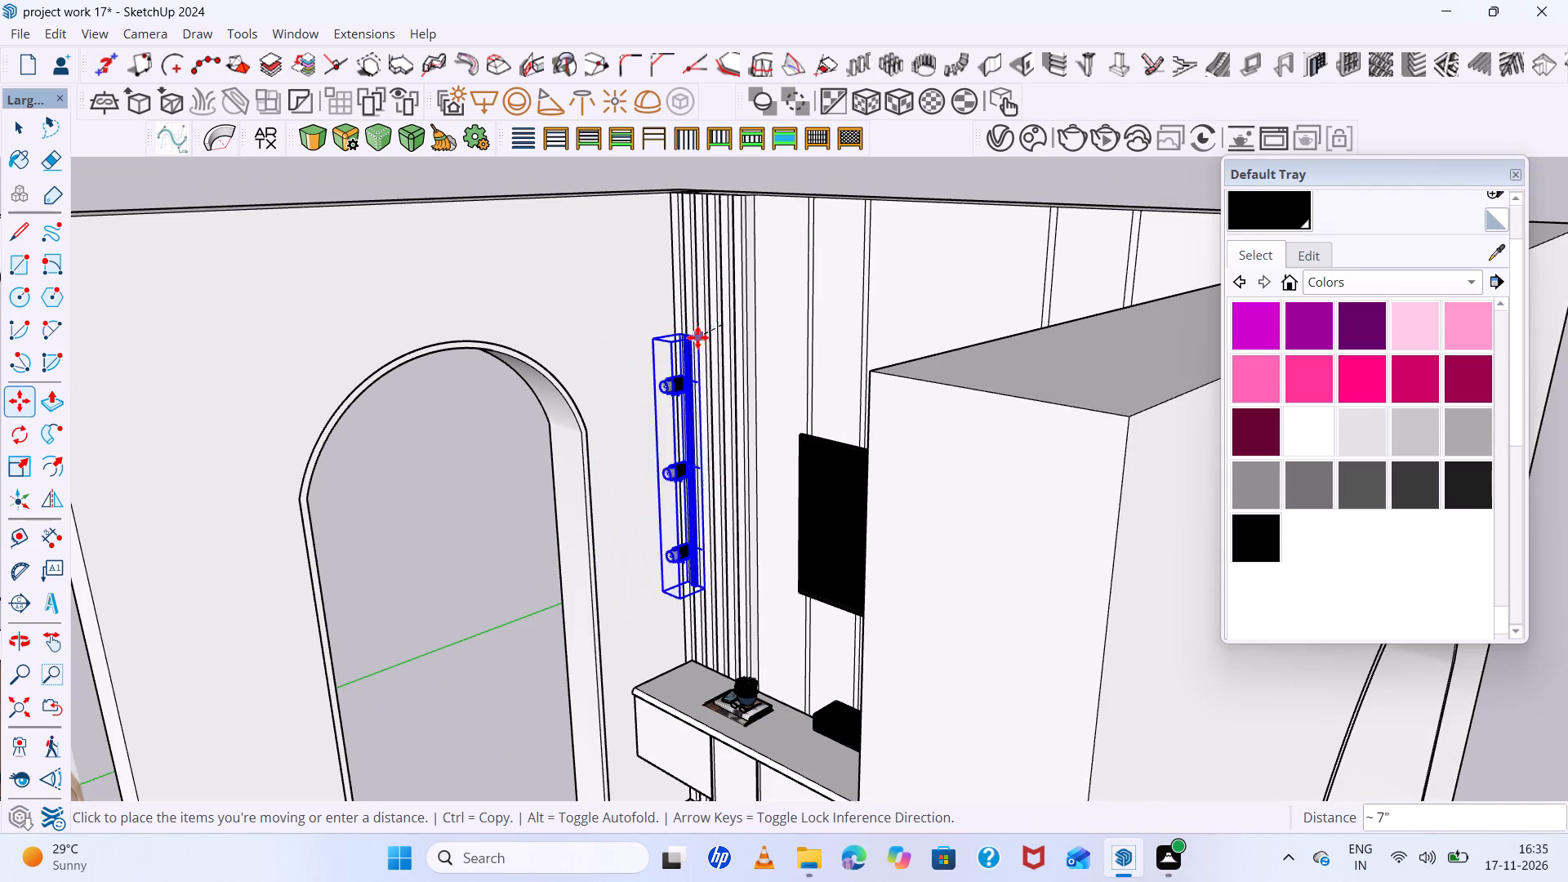
scroll(697, 337, down, 5)
click(702, 337)
Move the track light 2 inches by its upper back corner, closer to the arched wall across the slats.
scroll(695, 327, up, 12)
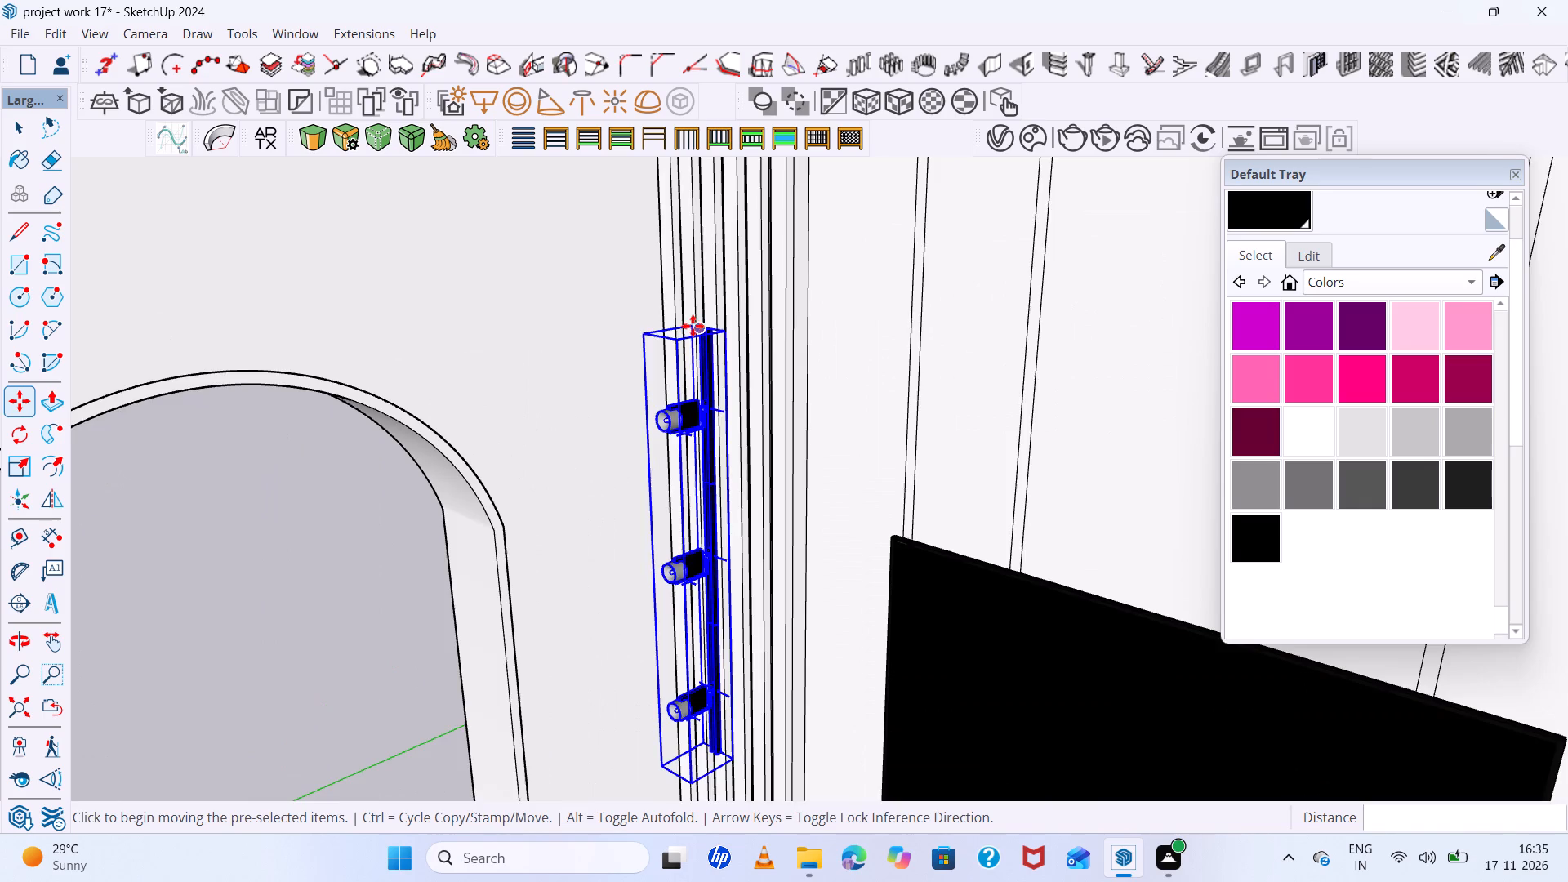
scroll(693, 326, up, 7)
middle_drag(692, 326, 1249, 505)
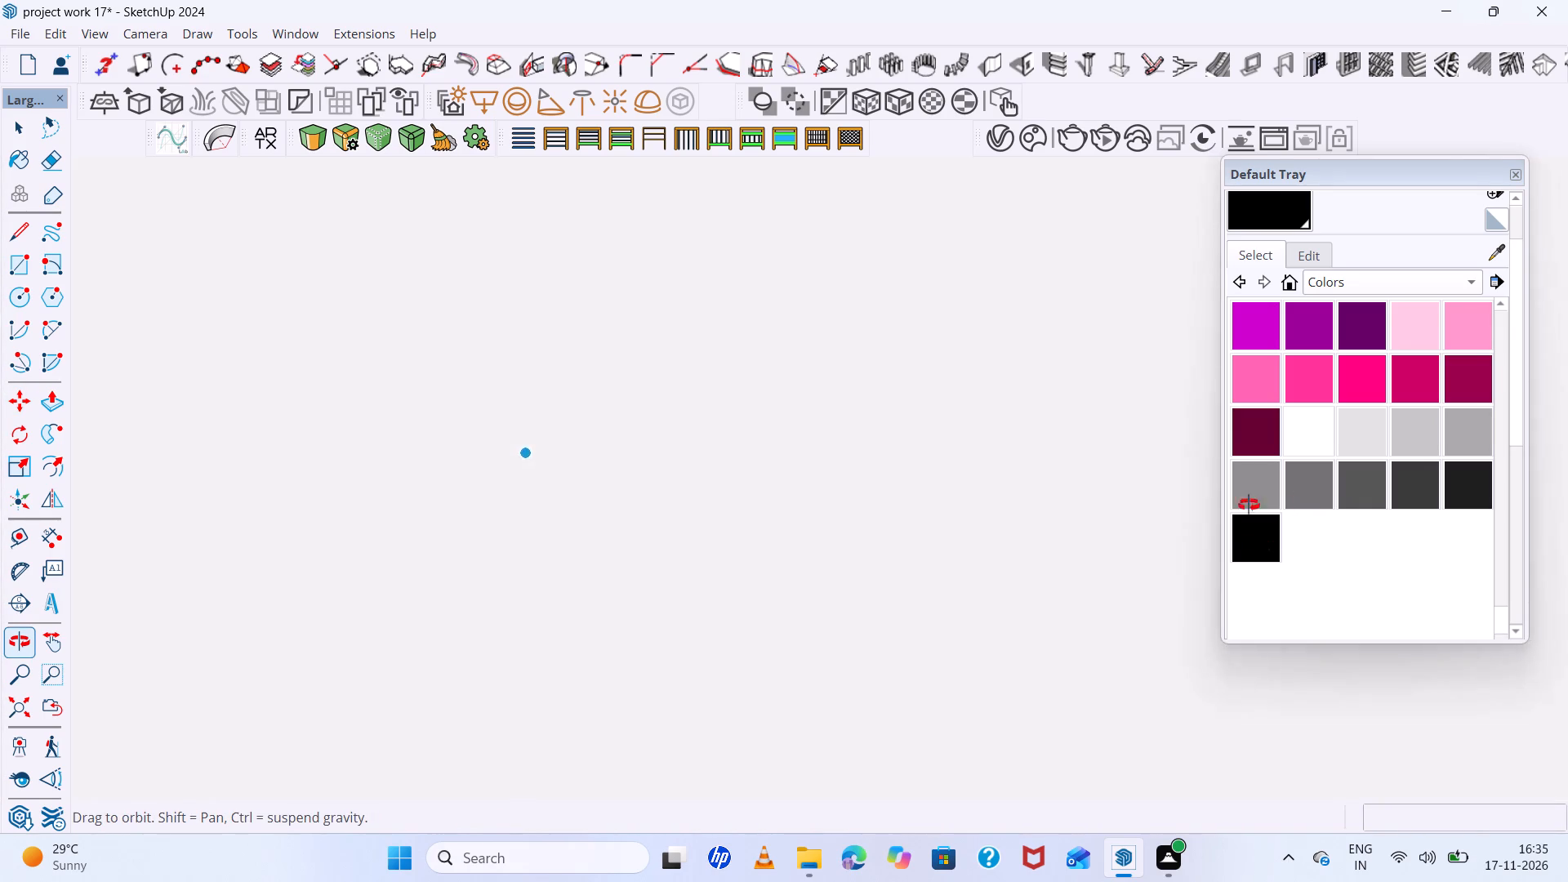
middle_drag(1249, 505, 805, 560)
scroll(747, 286, up, 11)
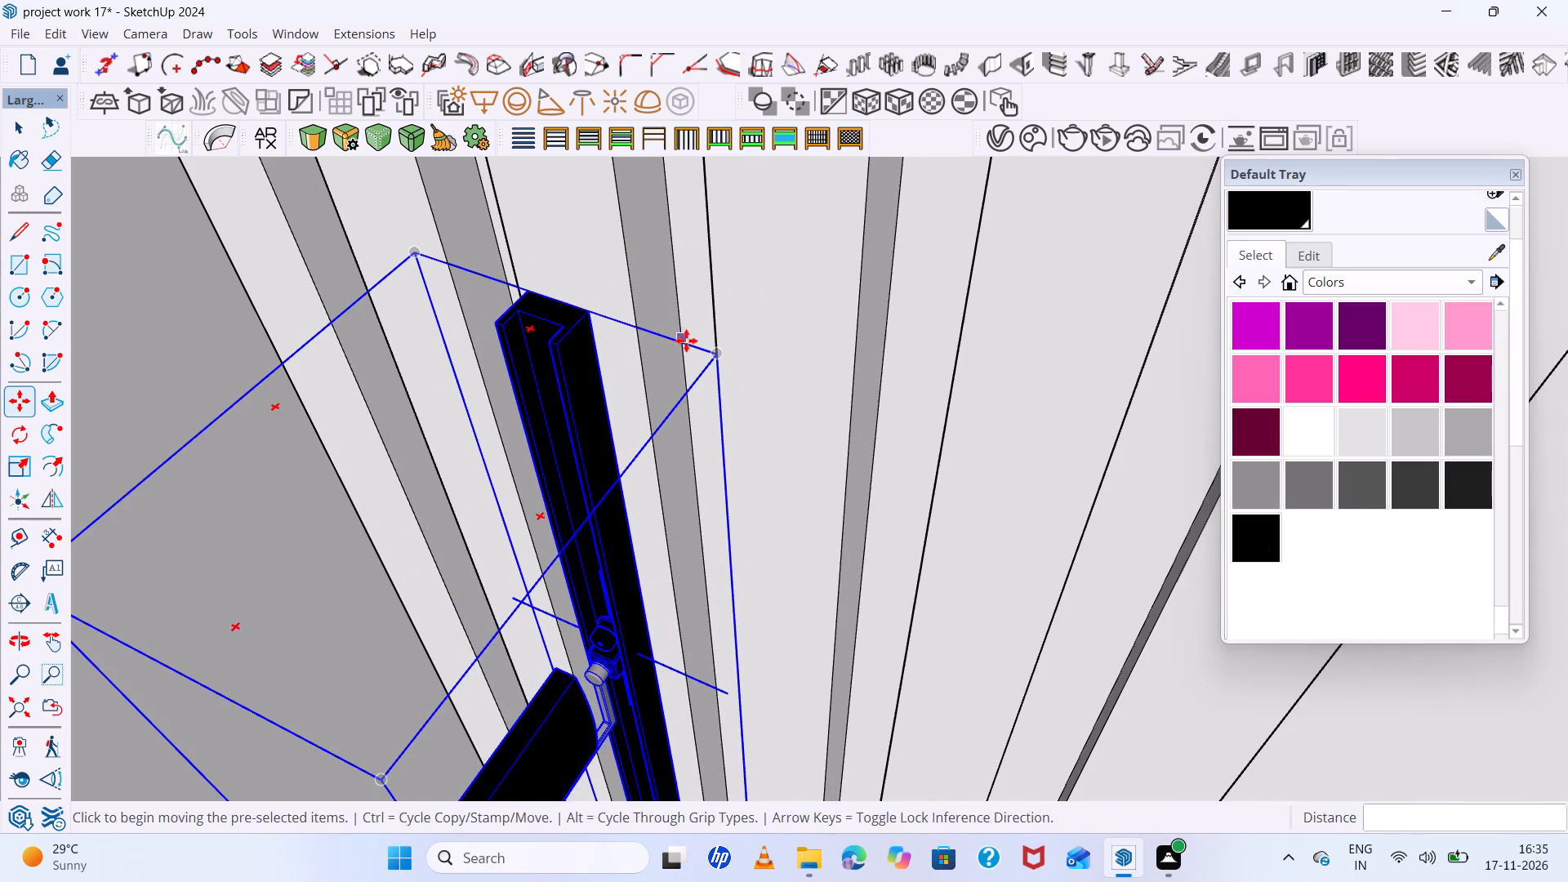
click(711, 354)
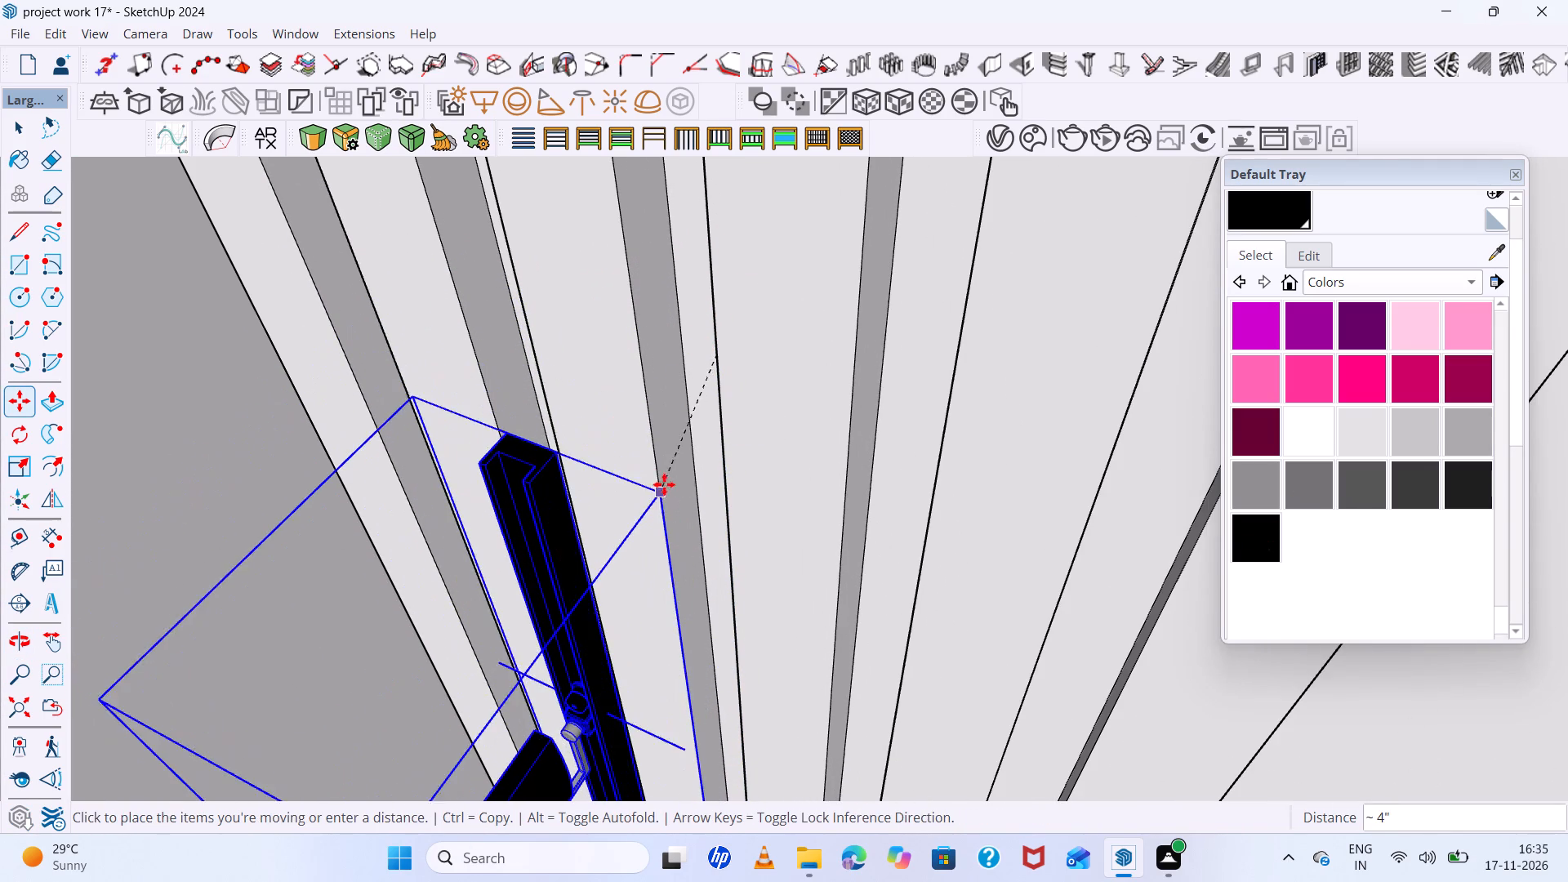
click(642, 455)
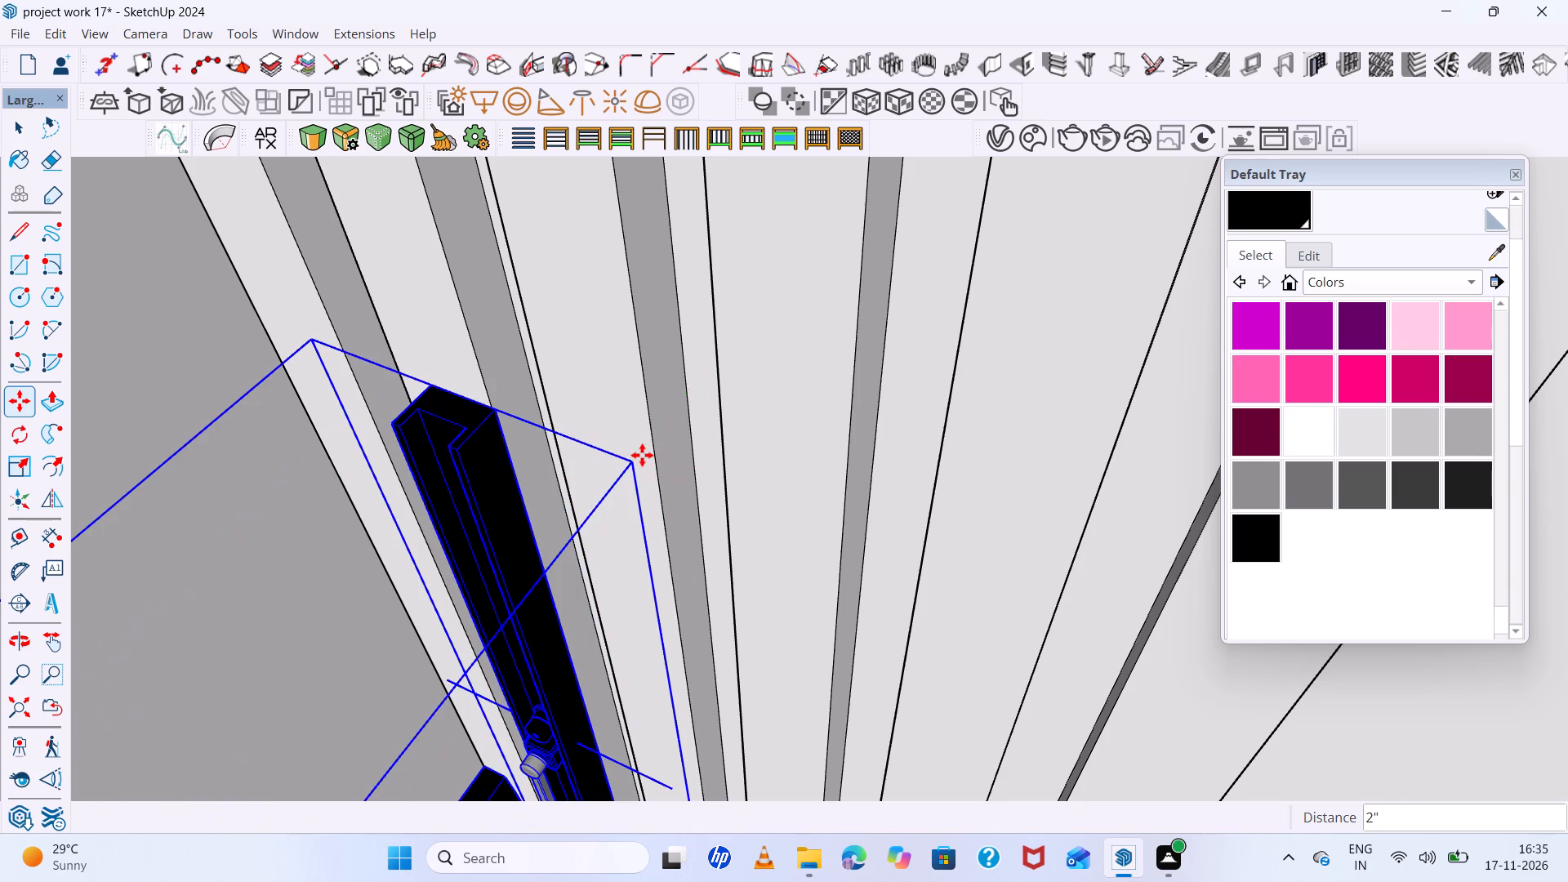
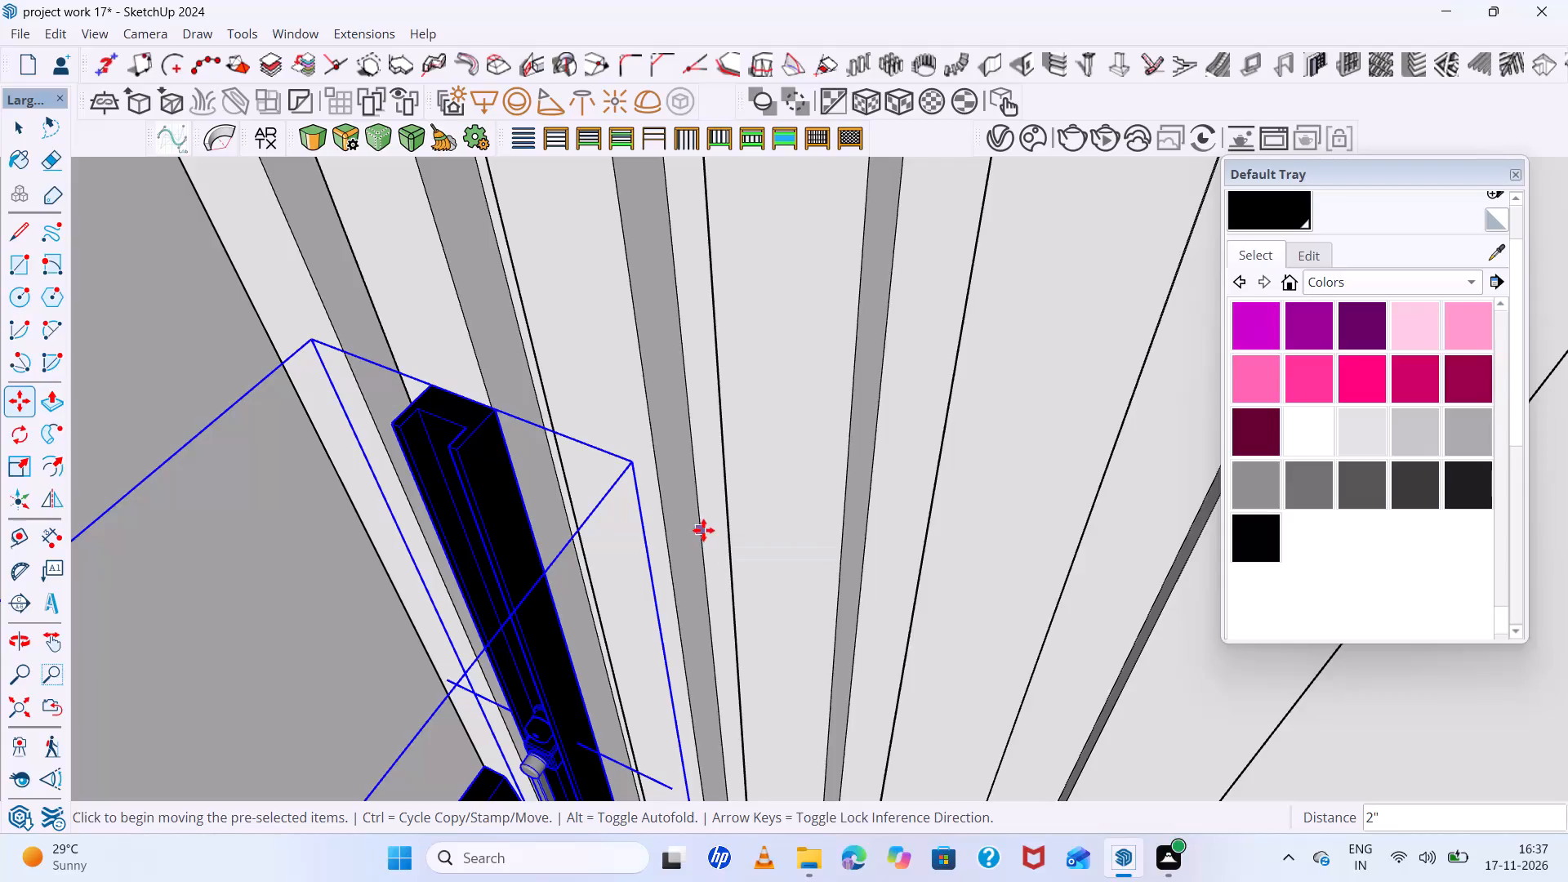
Copy the track light by its upper back corner about 8' 2" across to the slatted panel on the opposite side of the TV.
scroll(795, 460, down, 10)
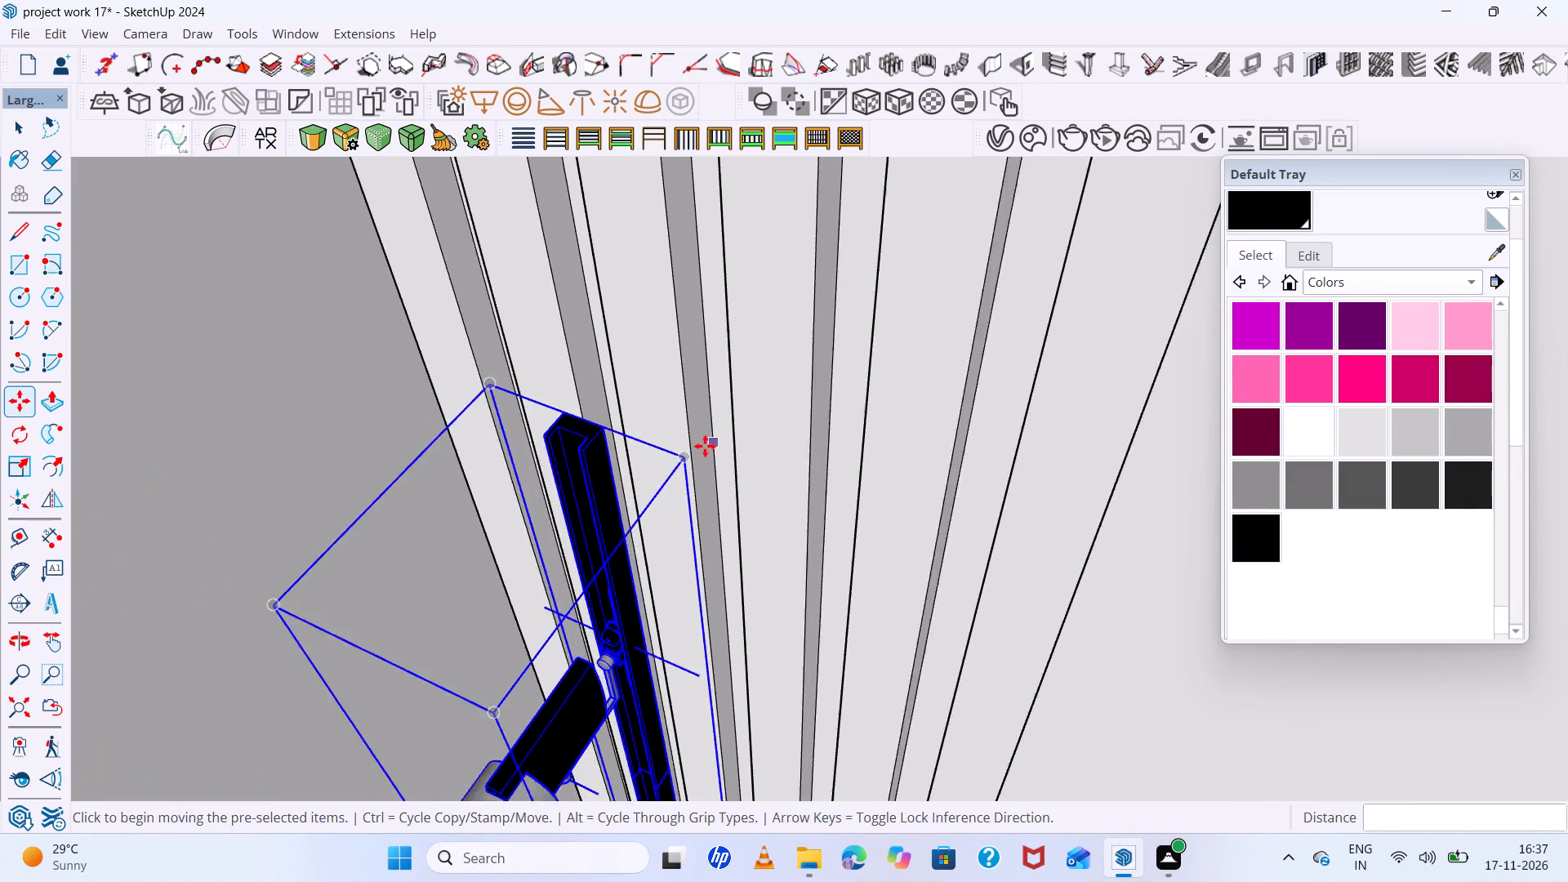
scroll(705, 446, down, 20)
scroll(705, 446, down, 4)
middle_drag(674, 448, 691, 362)
scroll(627, 437, up, 17)
scroll(617, 399, up, 5)
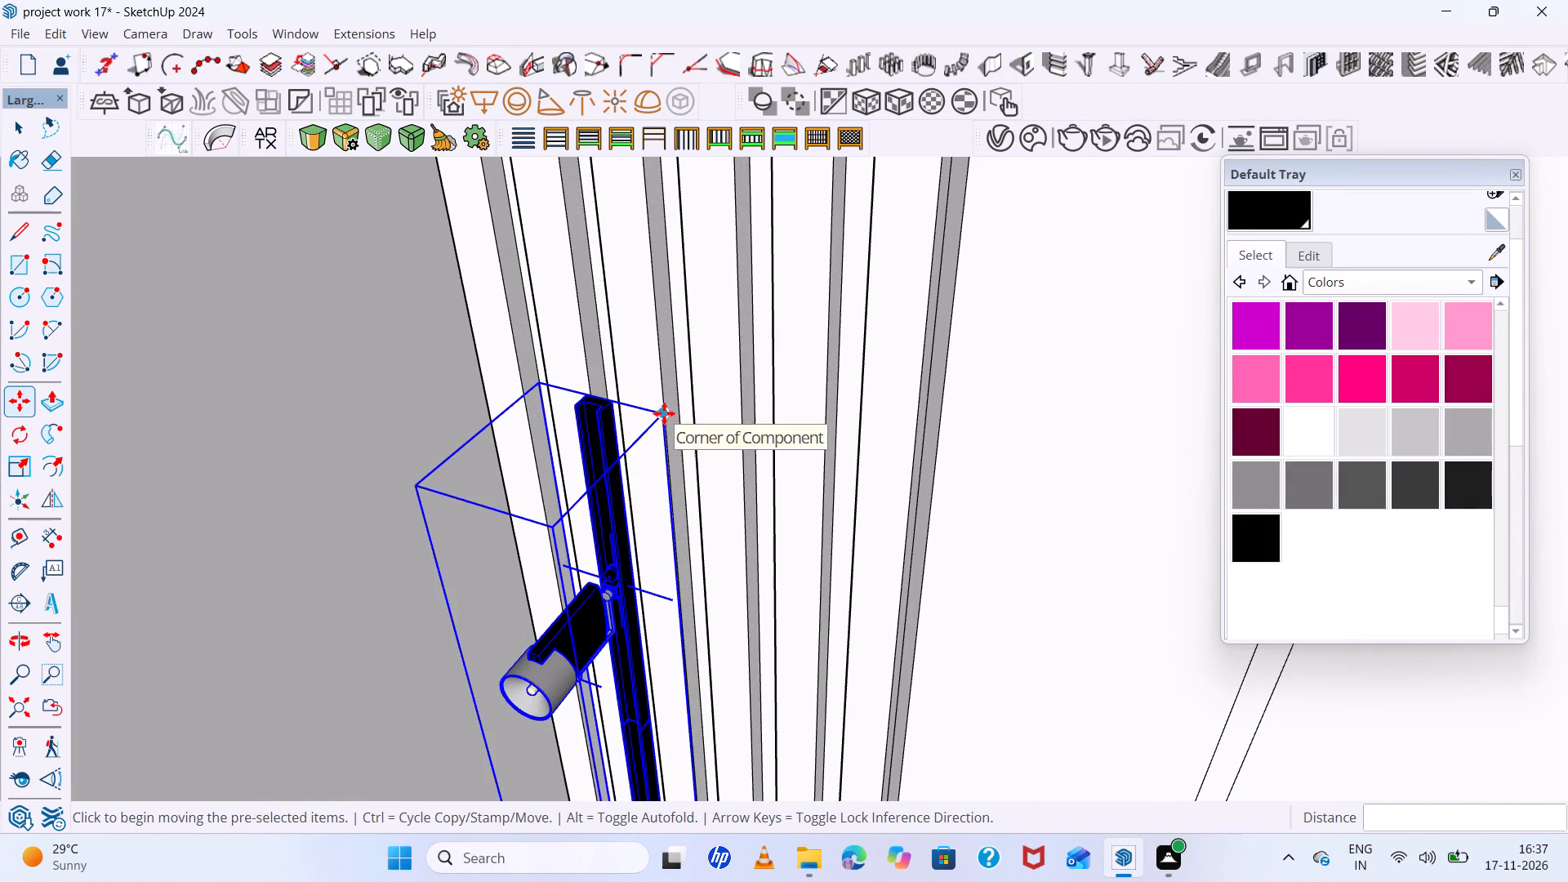
key(m)
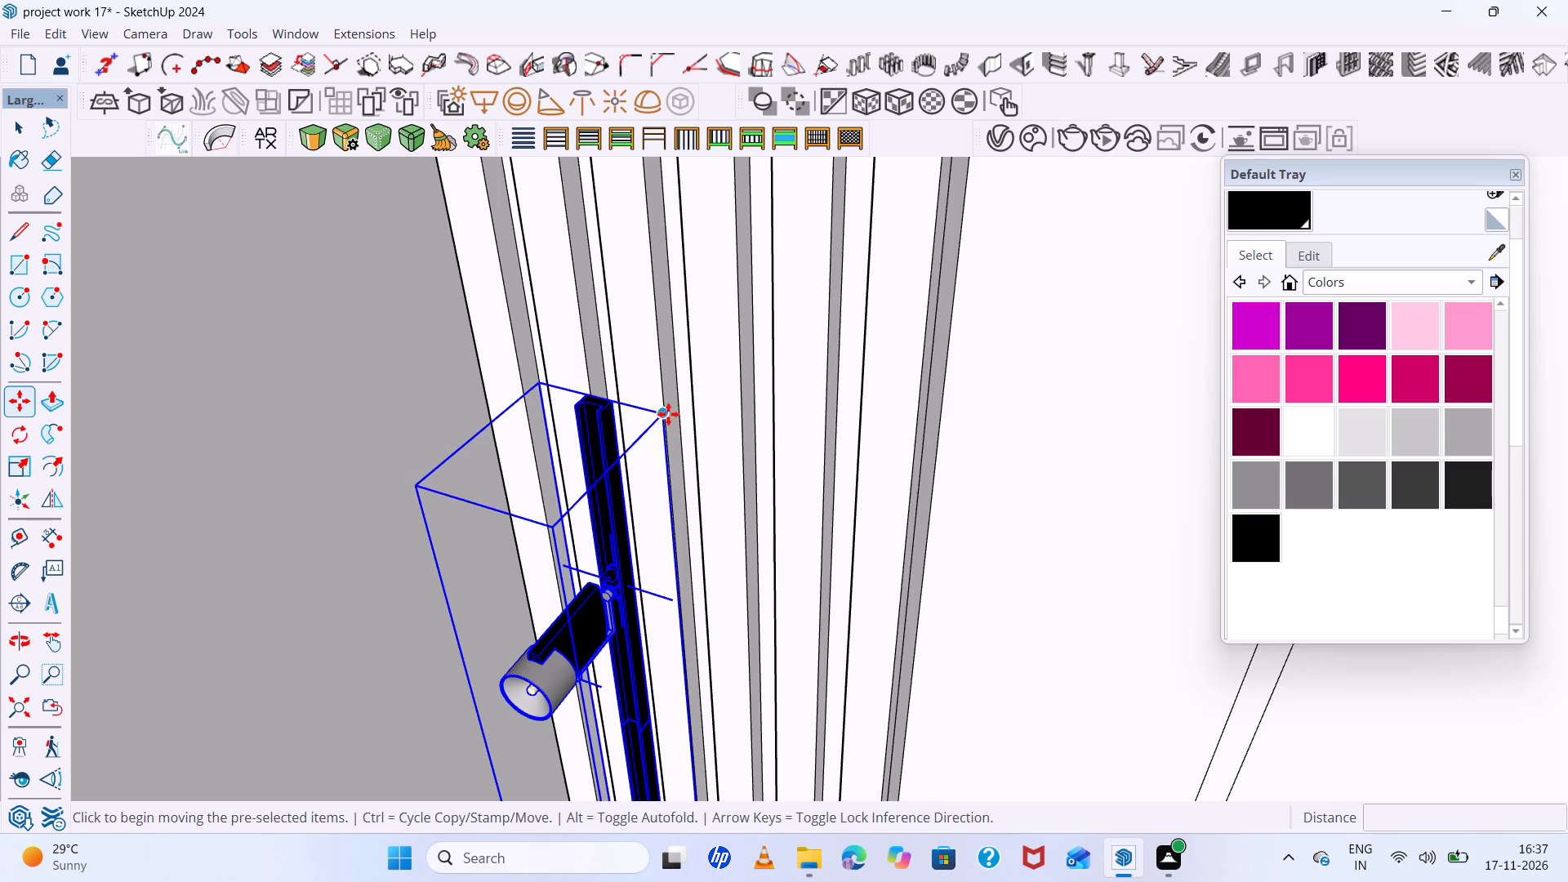
click(663, 412)
scroll(774, 457, down, 15)
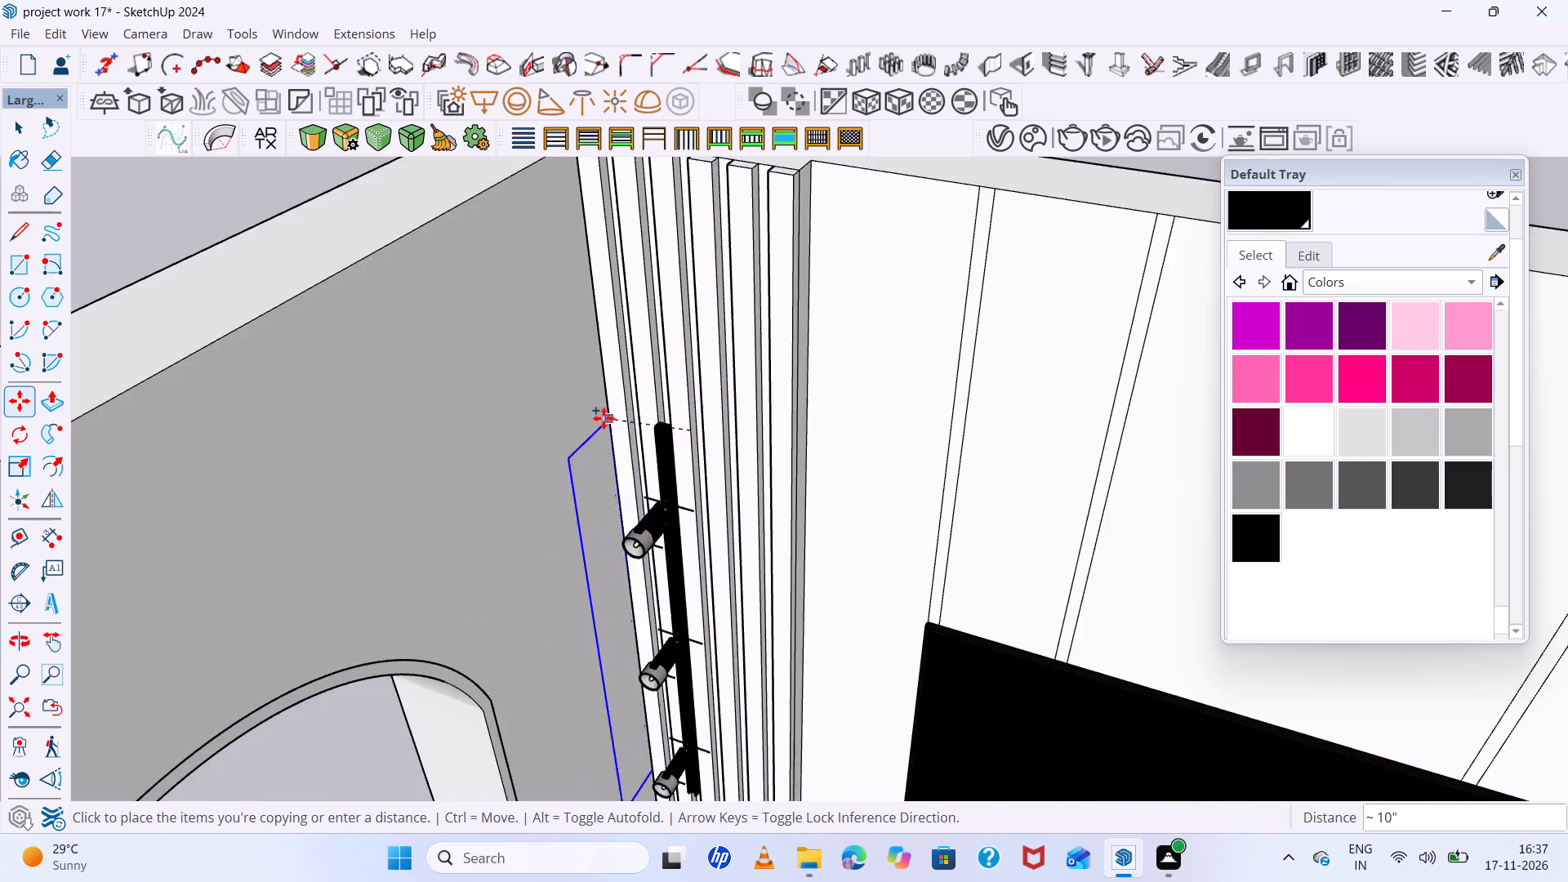
scroll(604, 418, down, 9)
scroll(963, 465, up, 5)
middle_drag(909, 478, 1110, 536)
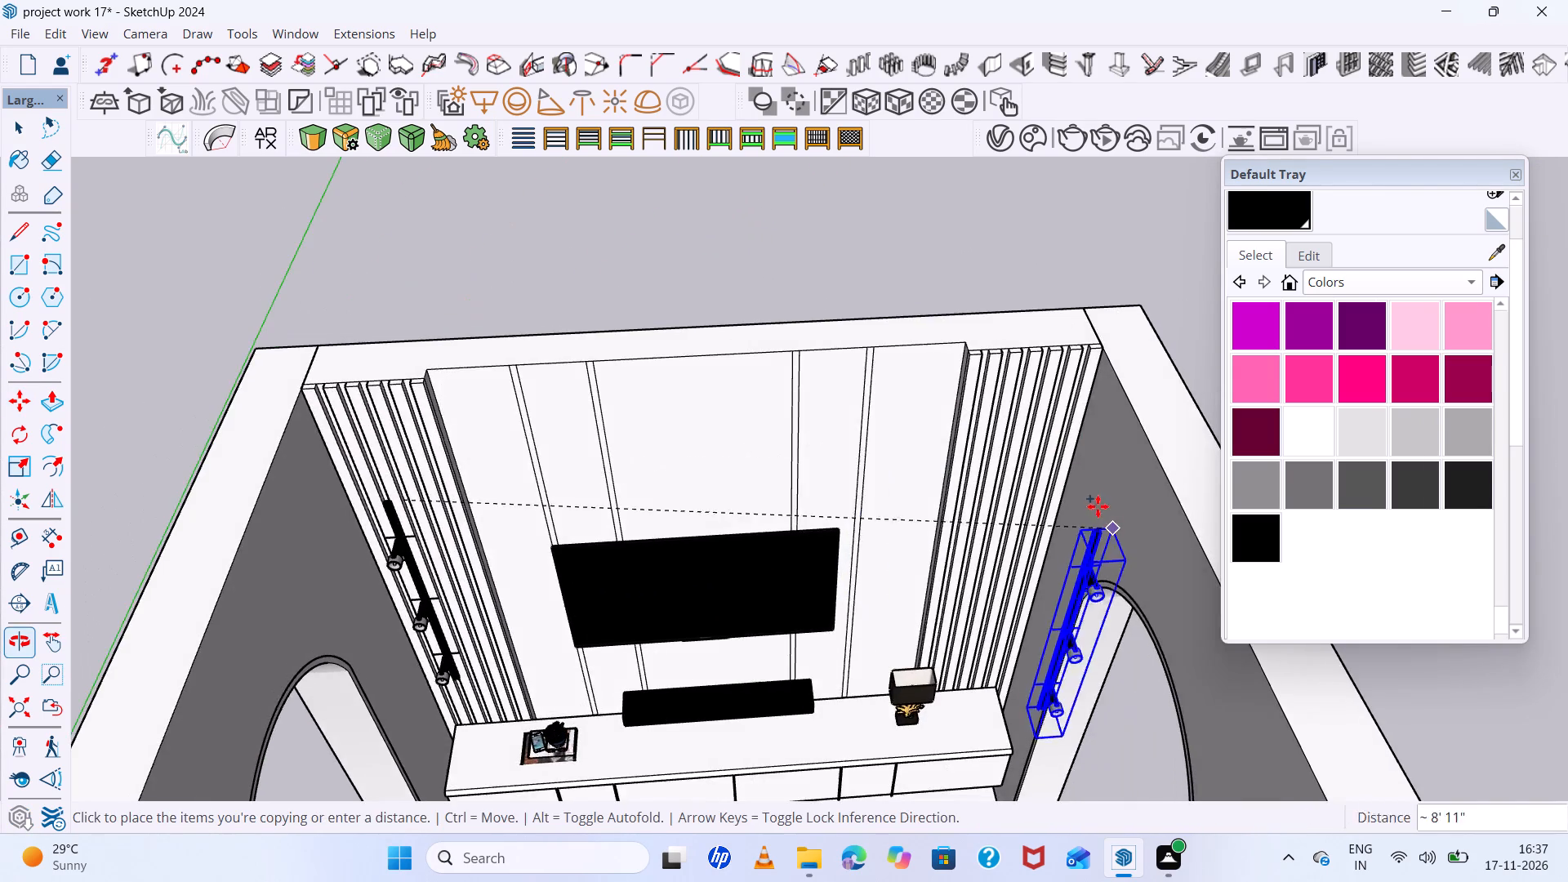
scroll(1098, 506, up, 5)
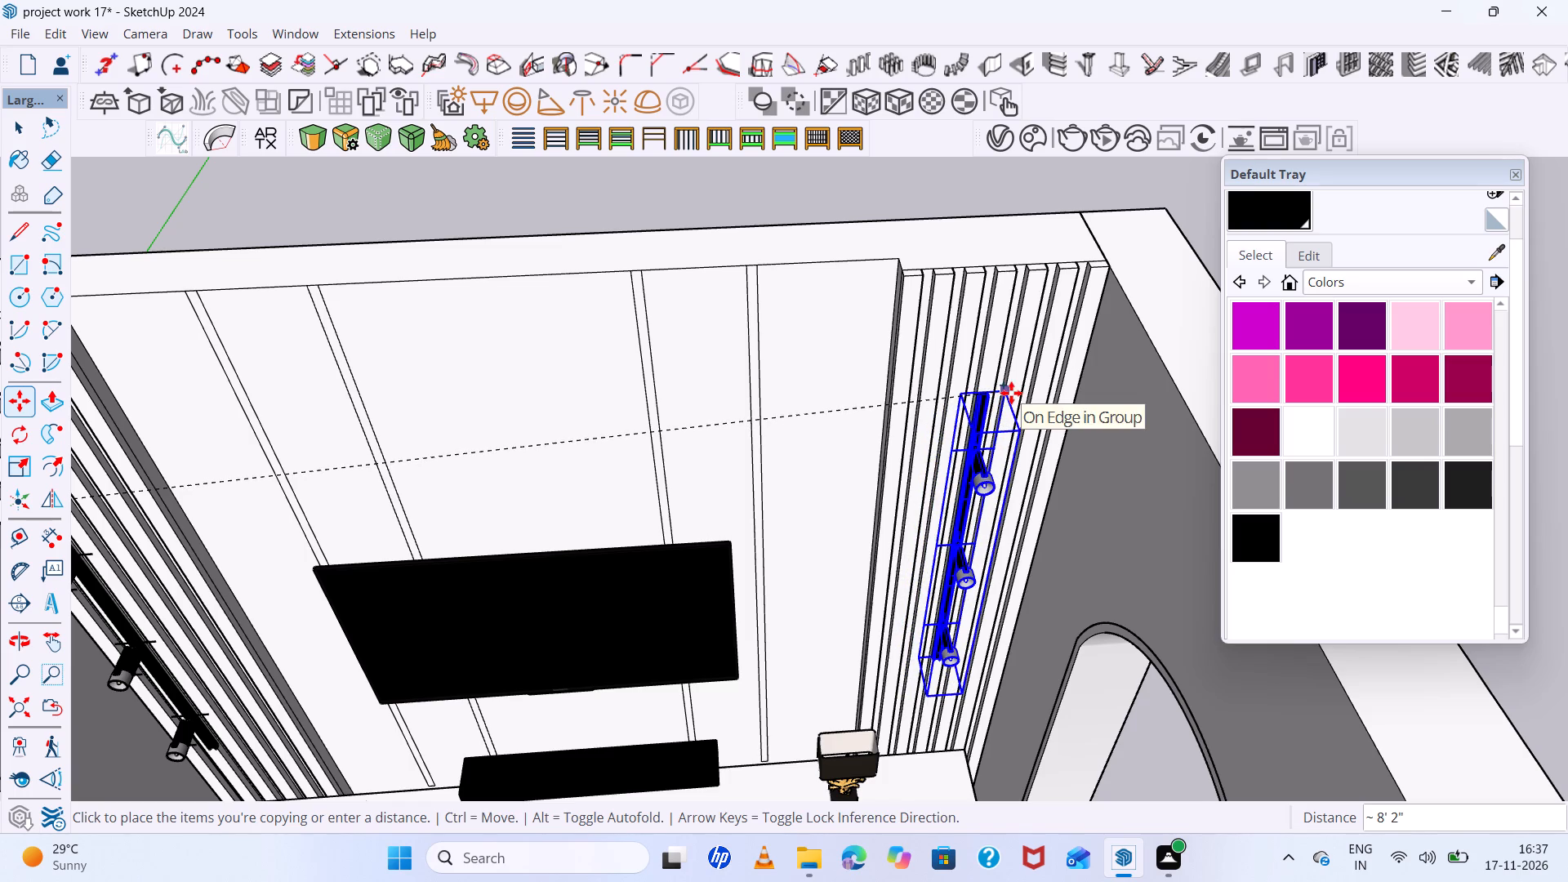
click(1011, 393)
Move the copied track light 2 inches along its slatted panel by the upper back corner and deselect it.
scroll(893, 410, down, 12)
middle_drag(898, 423, 896, 306)
middle_click(896, 305)
scroll(928, 409, up, 6)
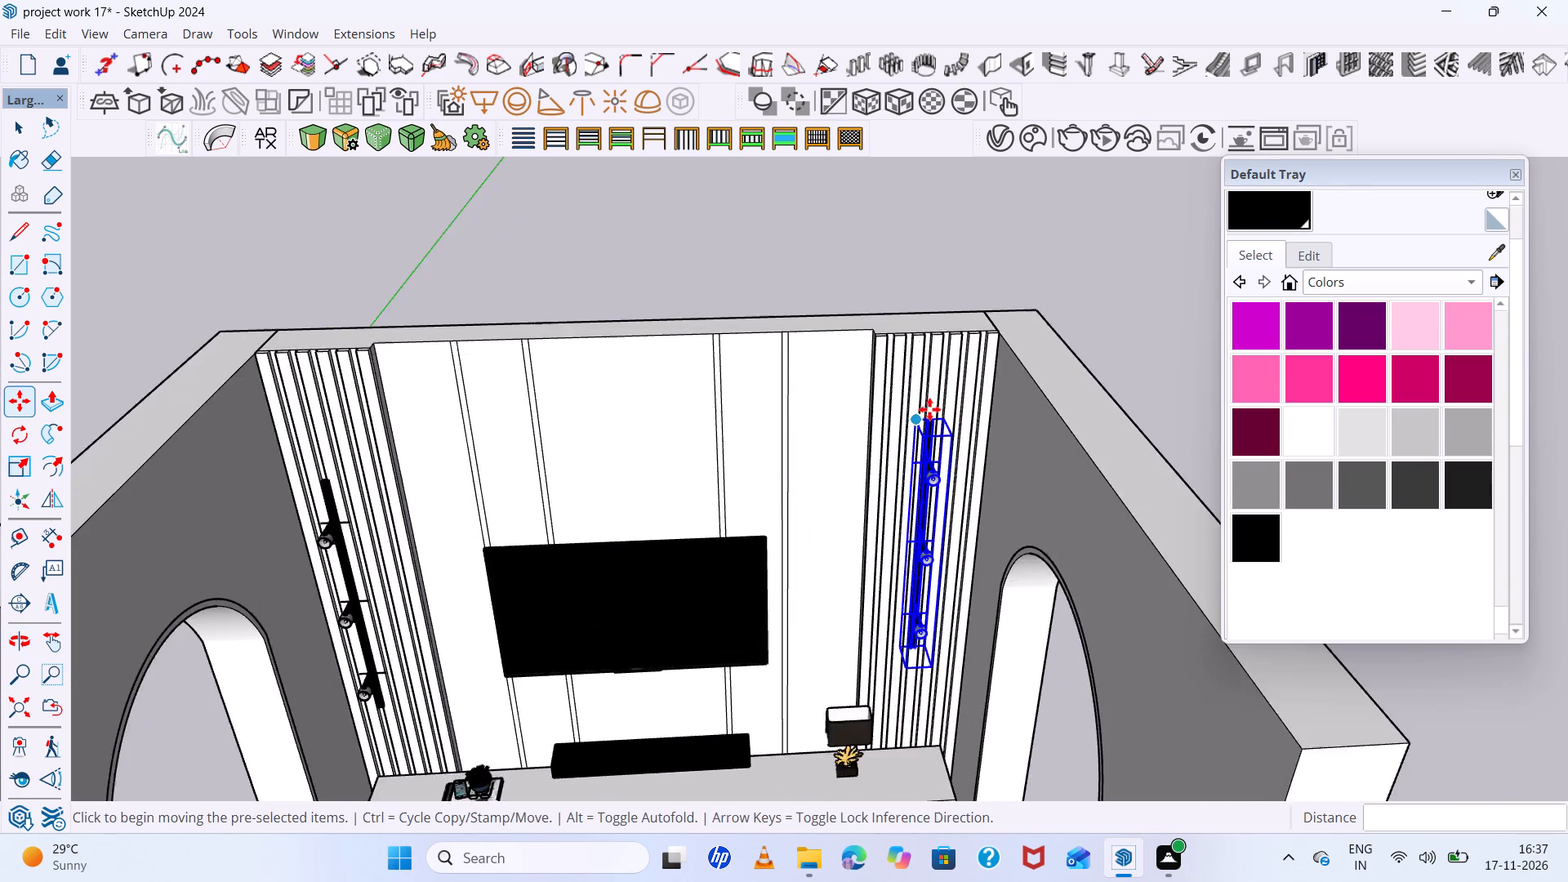
scroll(929, 409, up, 10)
click(947, 426)
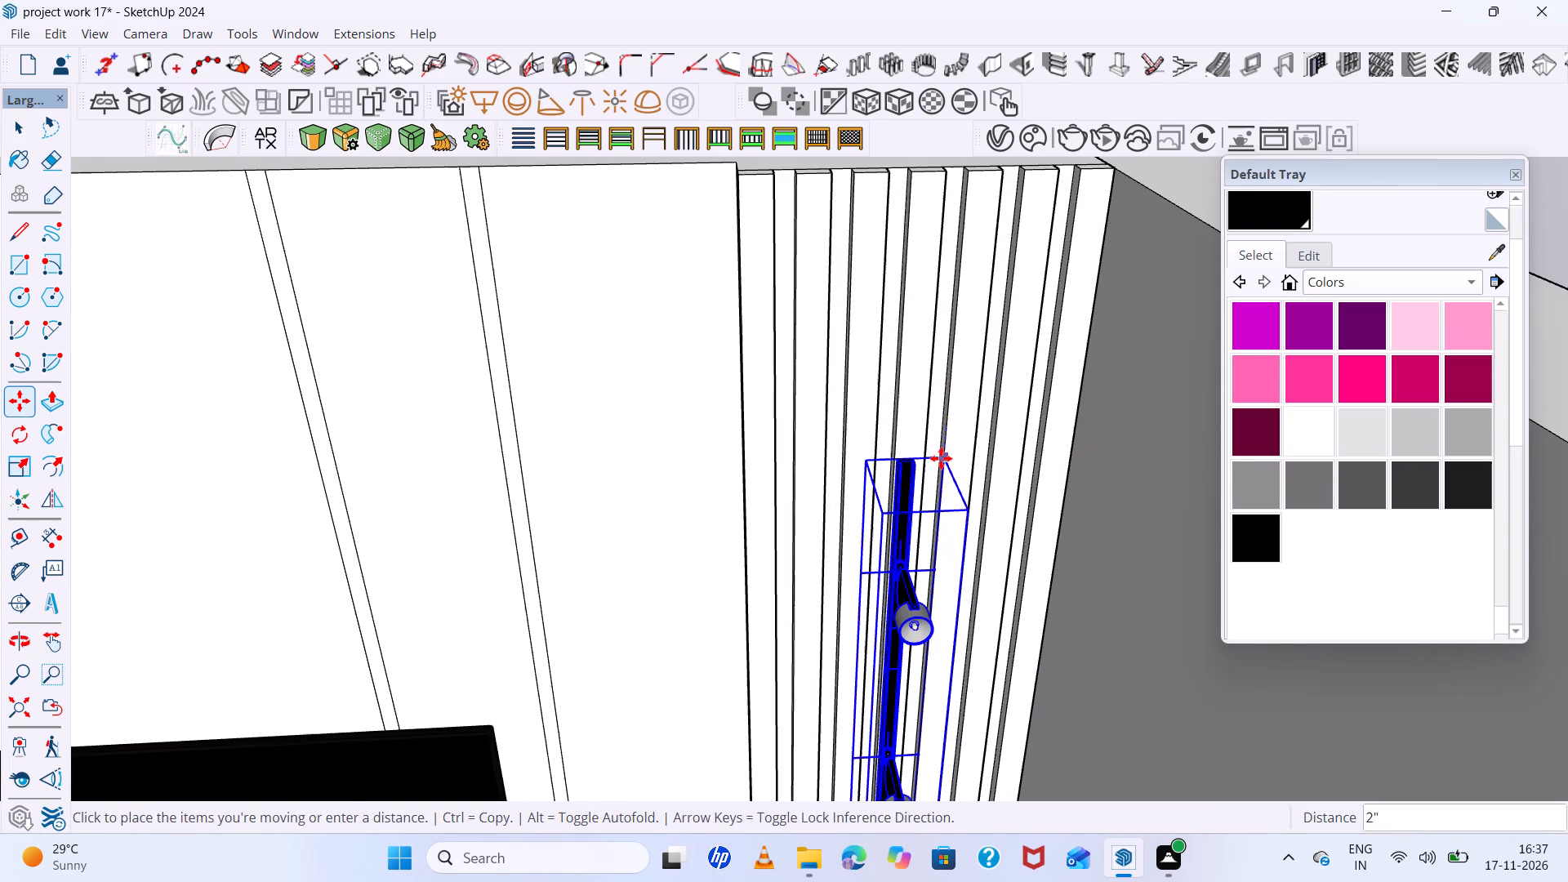
click(941, 458)
scroll(897, 451, down, 6)
key(space)
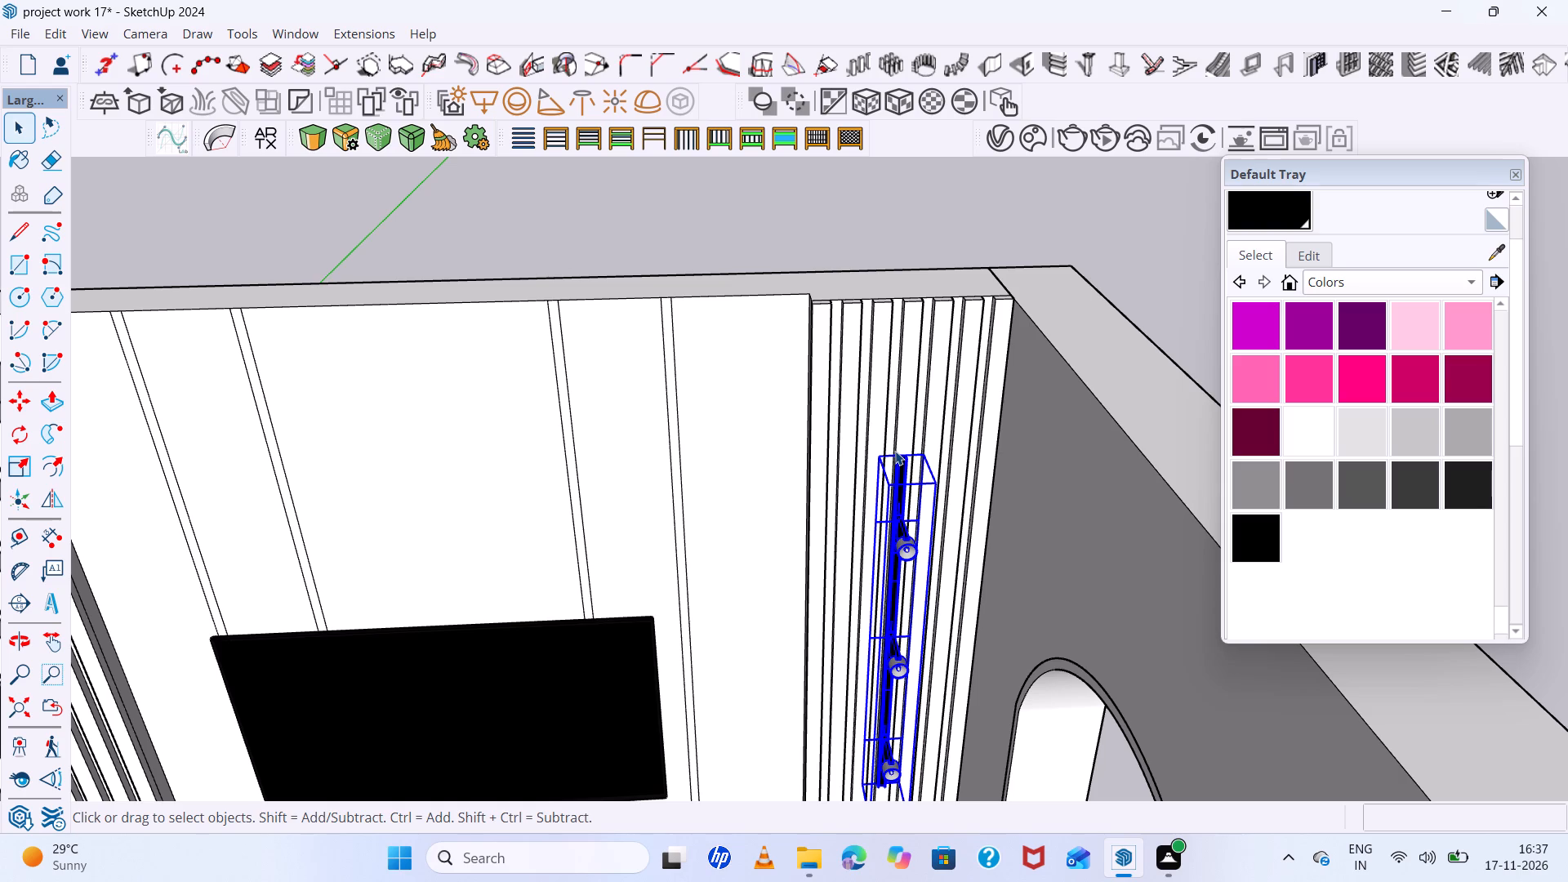
scroll(895, 451, down, 6)
middle_drag(924, 474, 936, 392)
click(1035, 381)
Inspect the whole TV wall from above and from the front, checking both track lights against the reference picture.
scroll(1036, 385, up, 5)
middle_drag(1036, 410, 1036, 341)
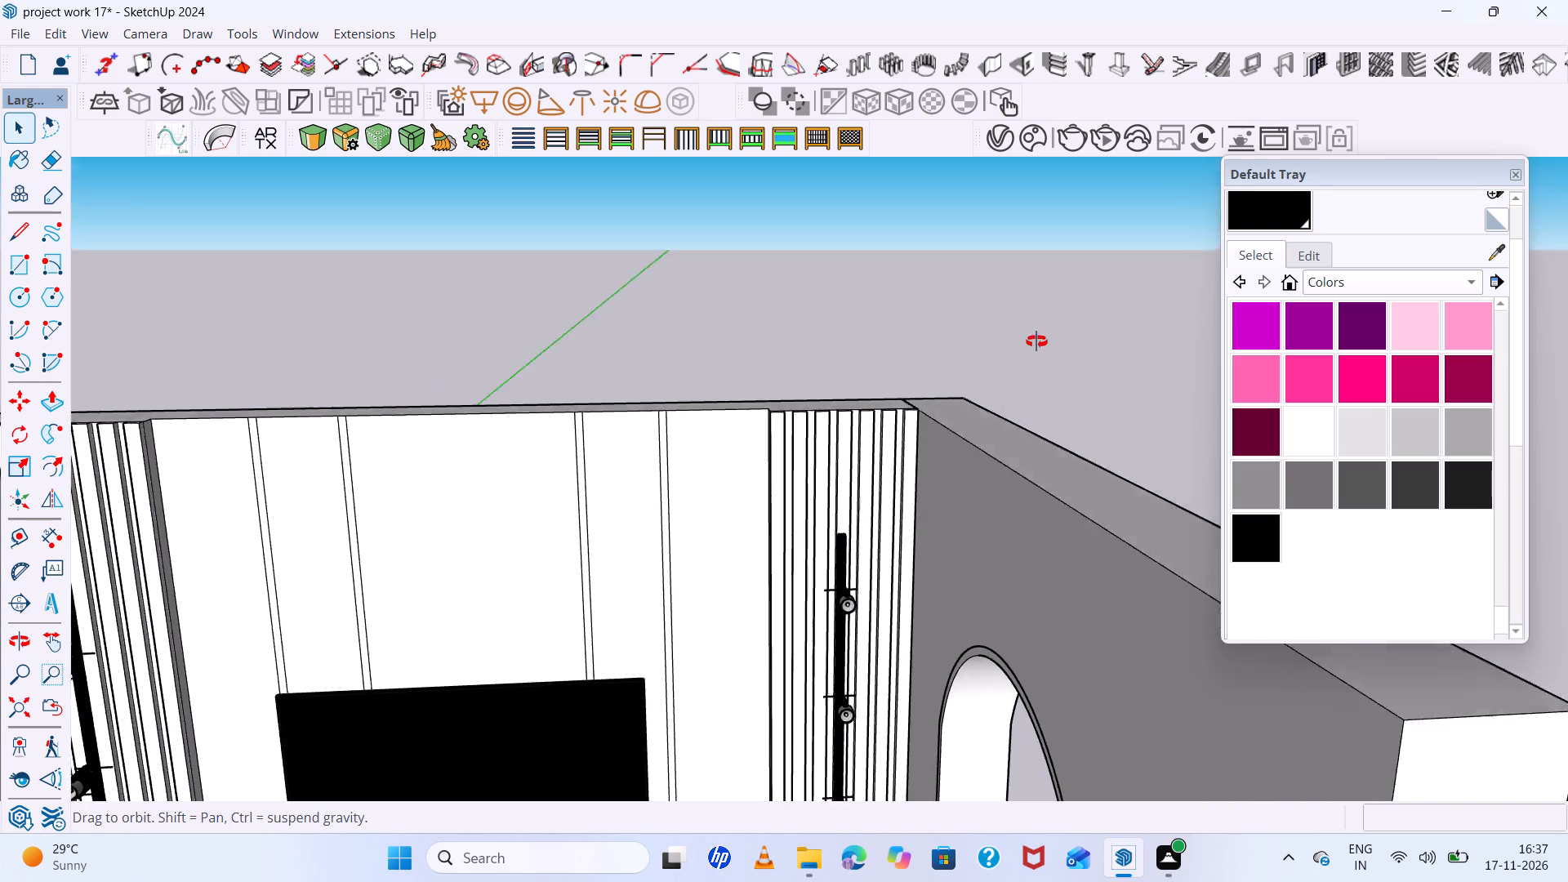
middle_drag(1036, 341, 844, 512)
scroll(816, 441, down, 5)
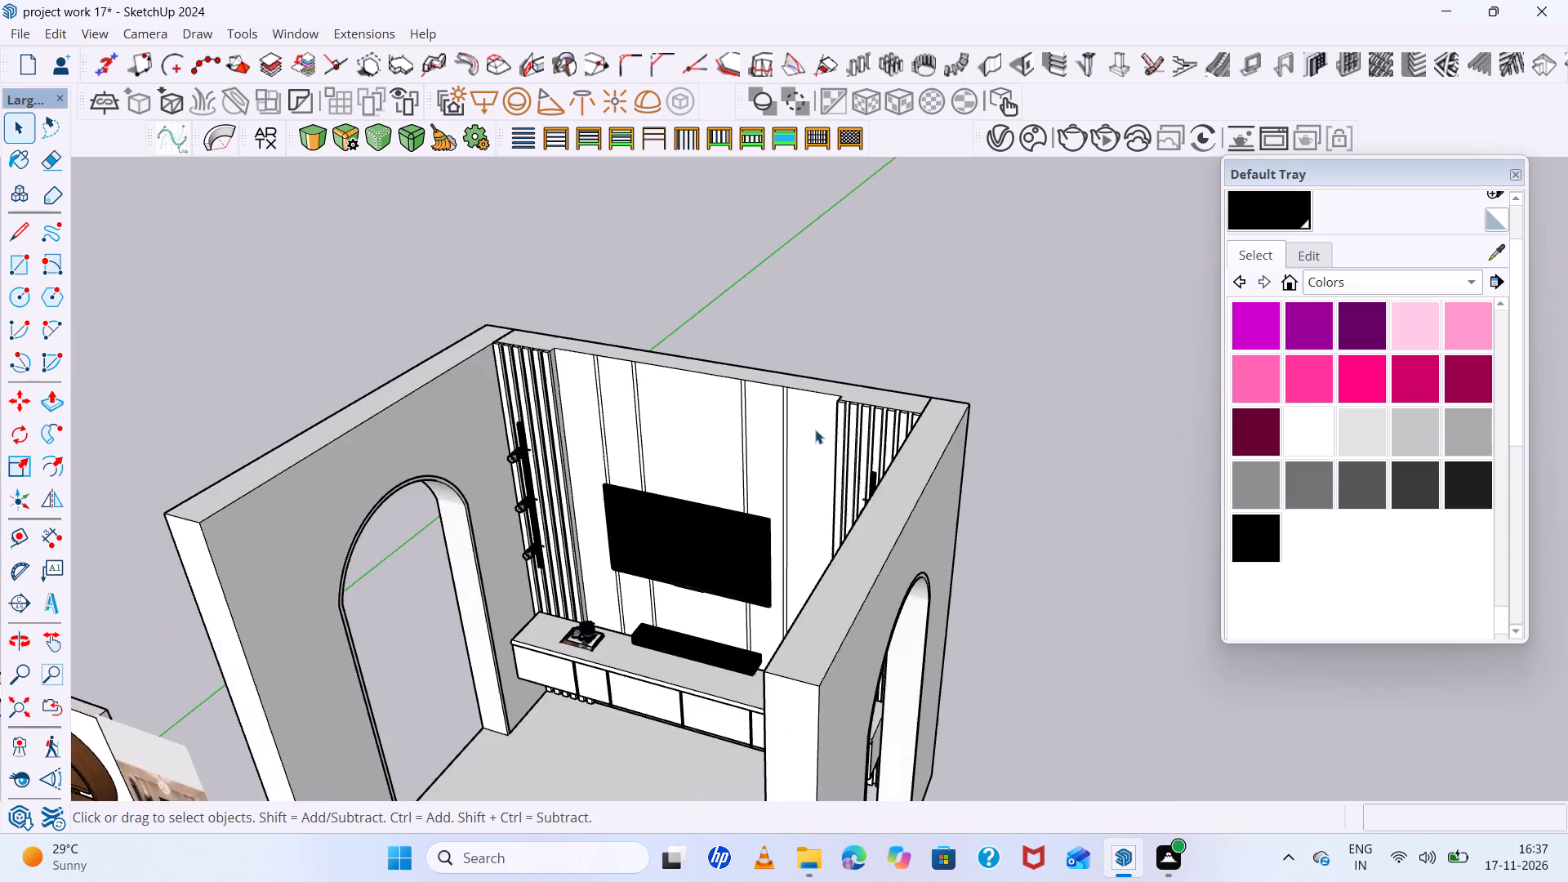
scroll(815, 430, down, 15)
middle_drag(835, 570, 924, 357)
scroll(772, 545, up, 6)
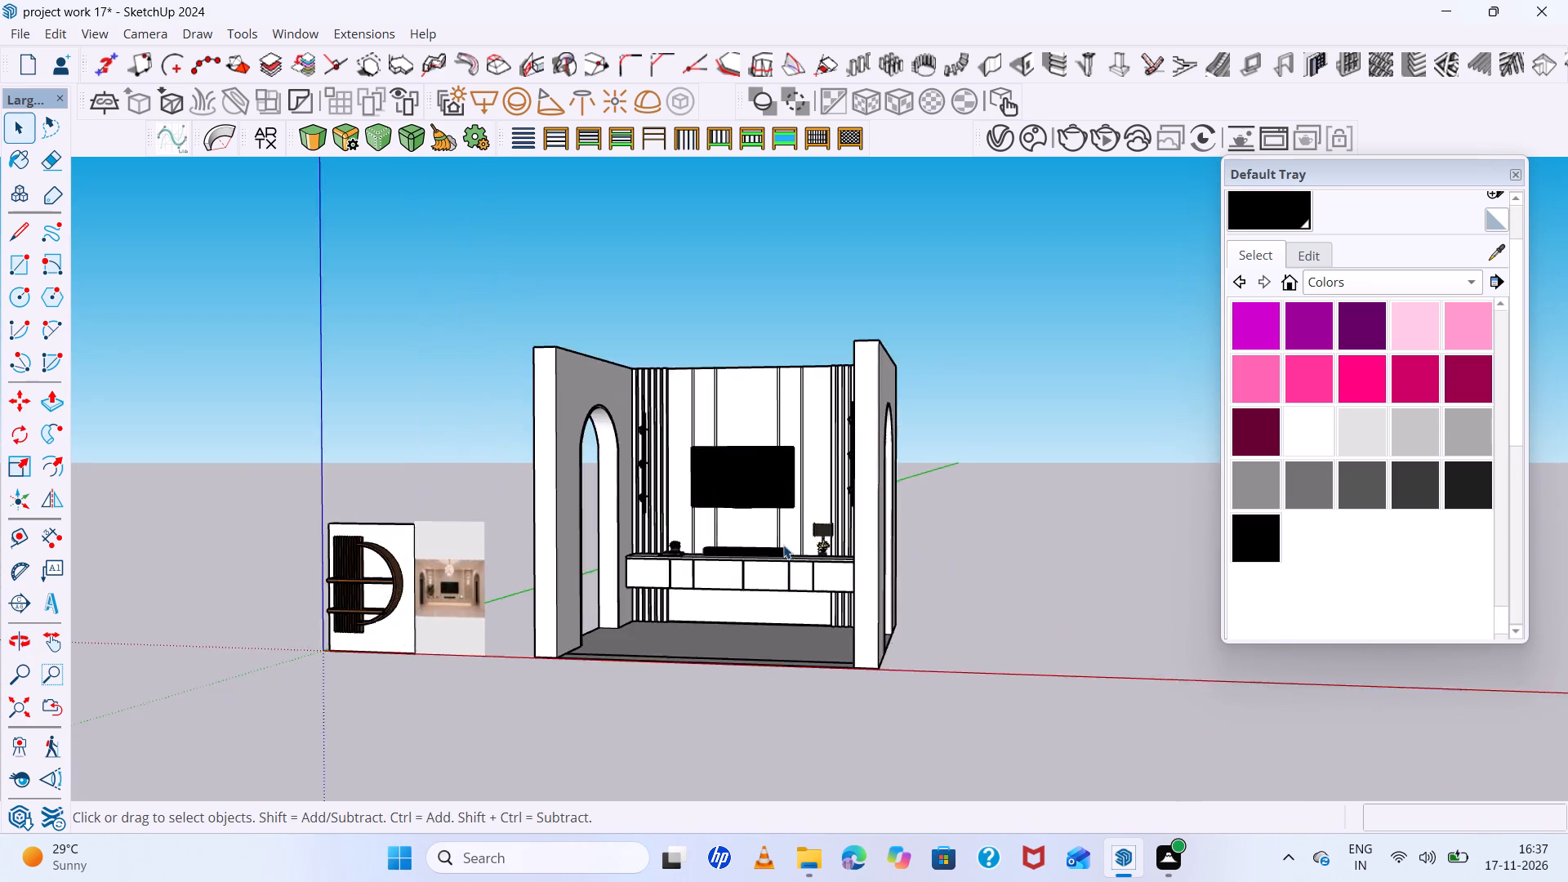
scroll(783, 545, up, 6)
middle_drag(786, 532, 953, 470)
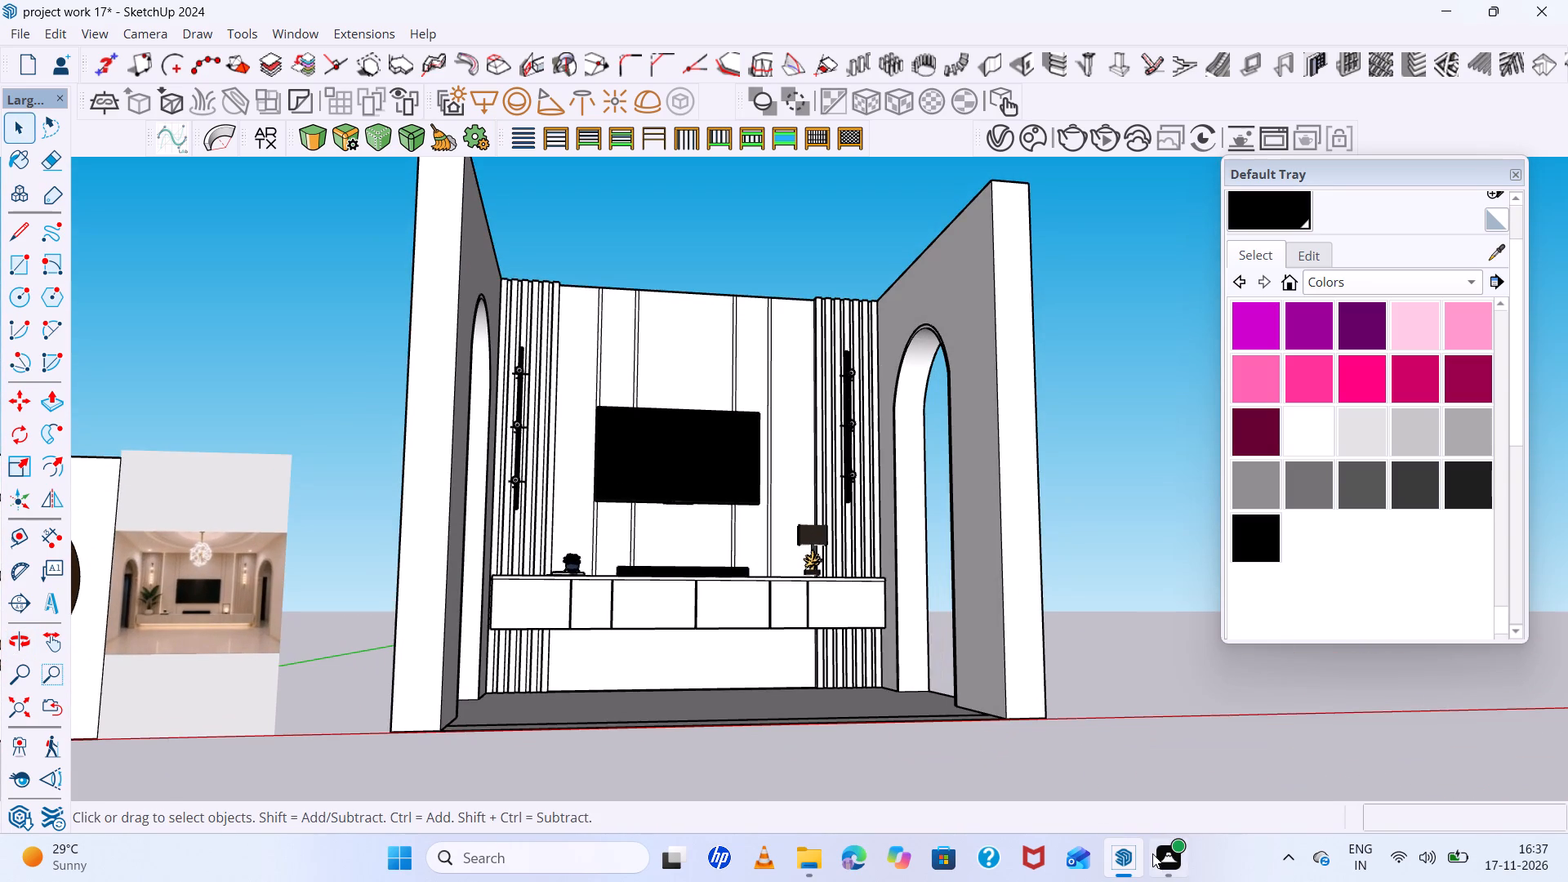
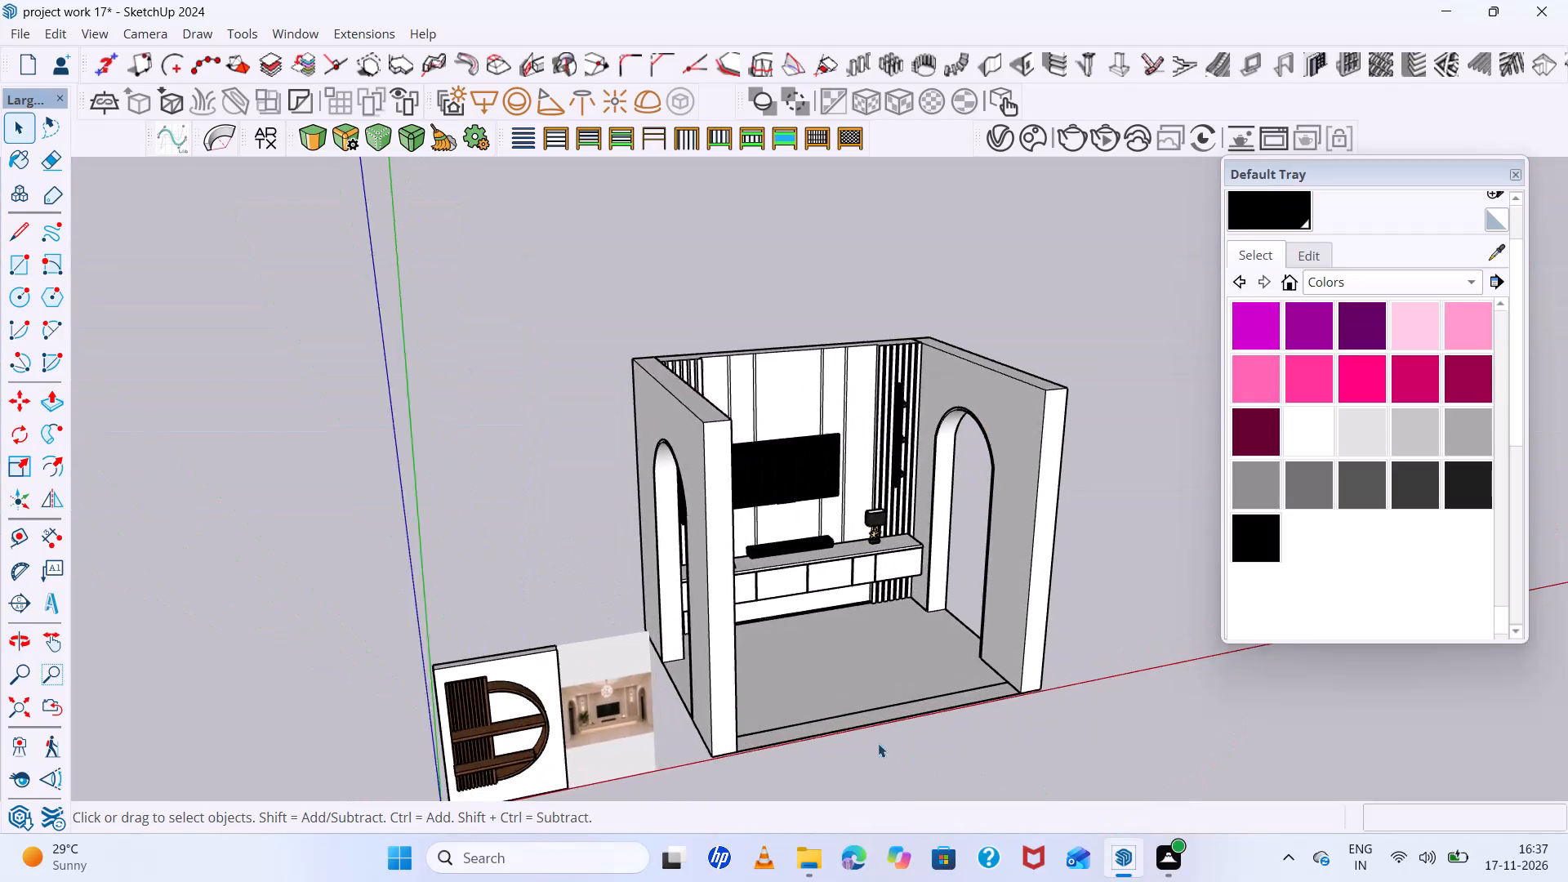
Examine the reference picture's TV wall closely for the decor items still missing from the modelled room.
middle_drag(874, 725, 678, 625)
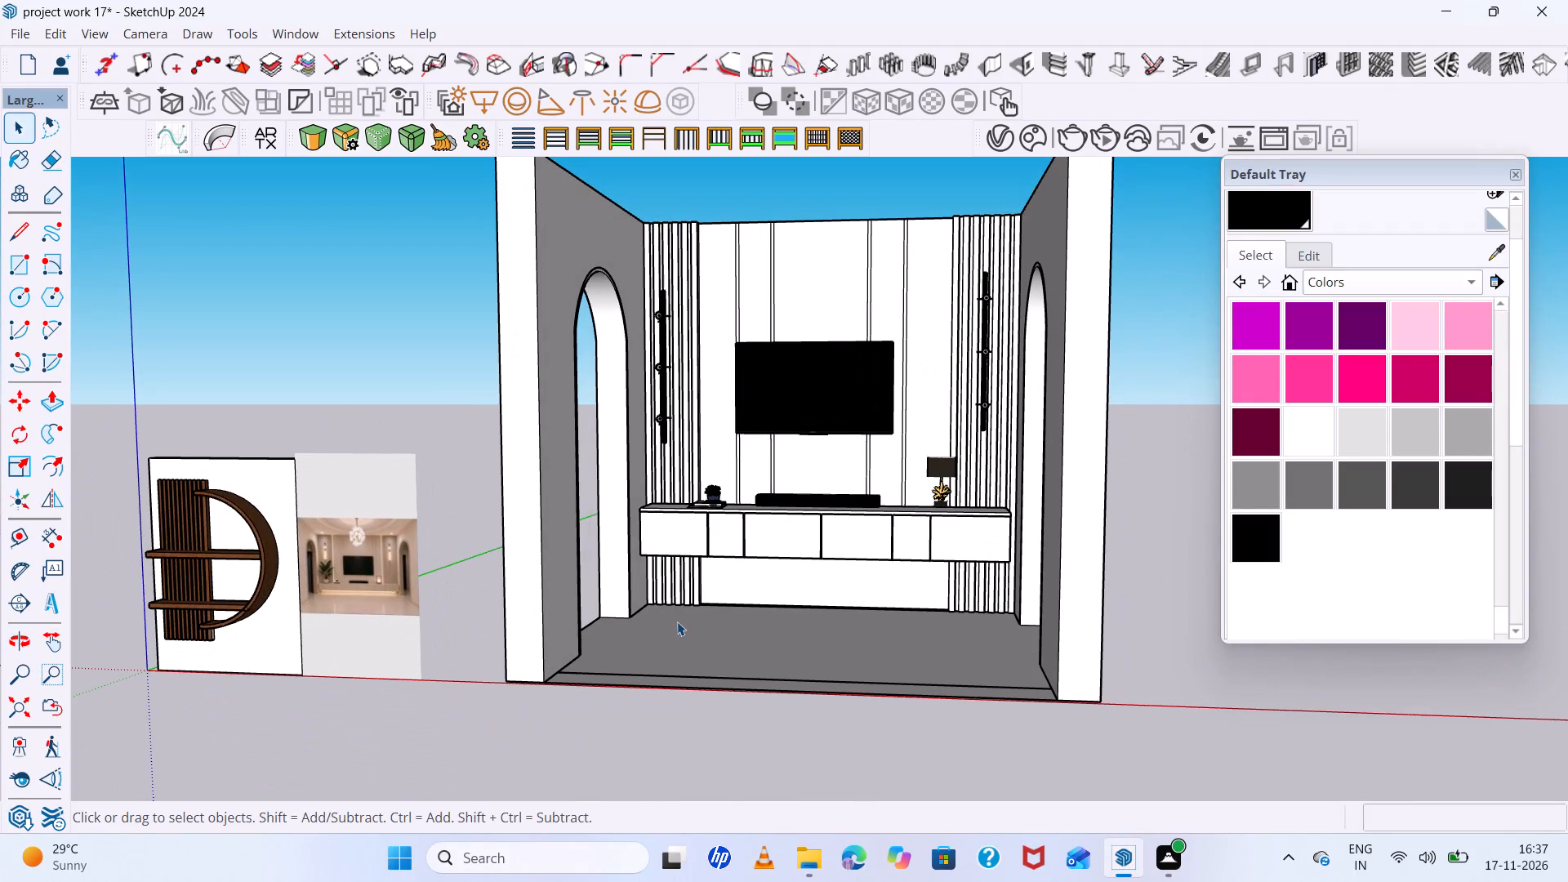
scroll(680, 618, down, 4)
middle_drag(680, 618, 724, 575)
scroll(436, 625, up, 10)
scroll(478, 535, up, 5)
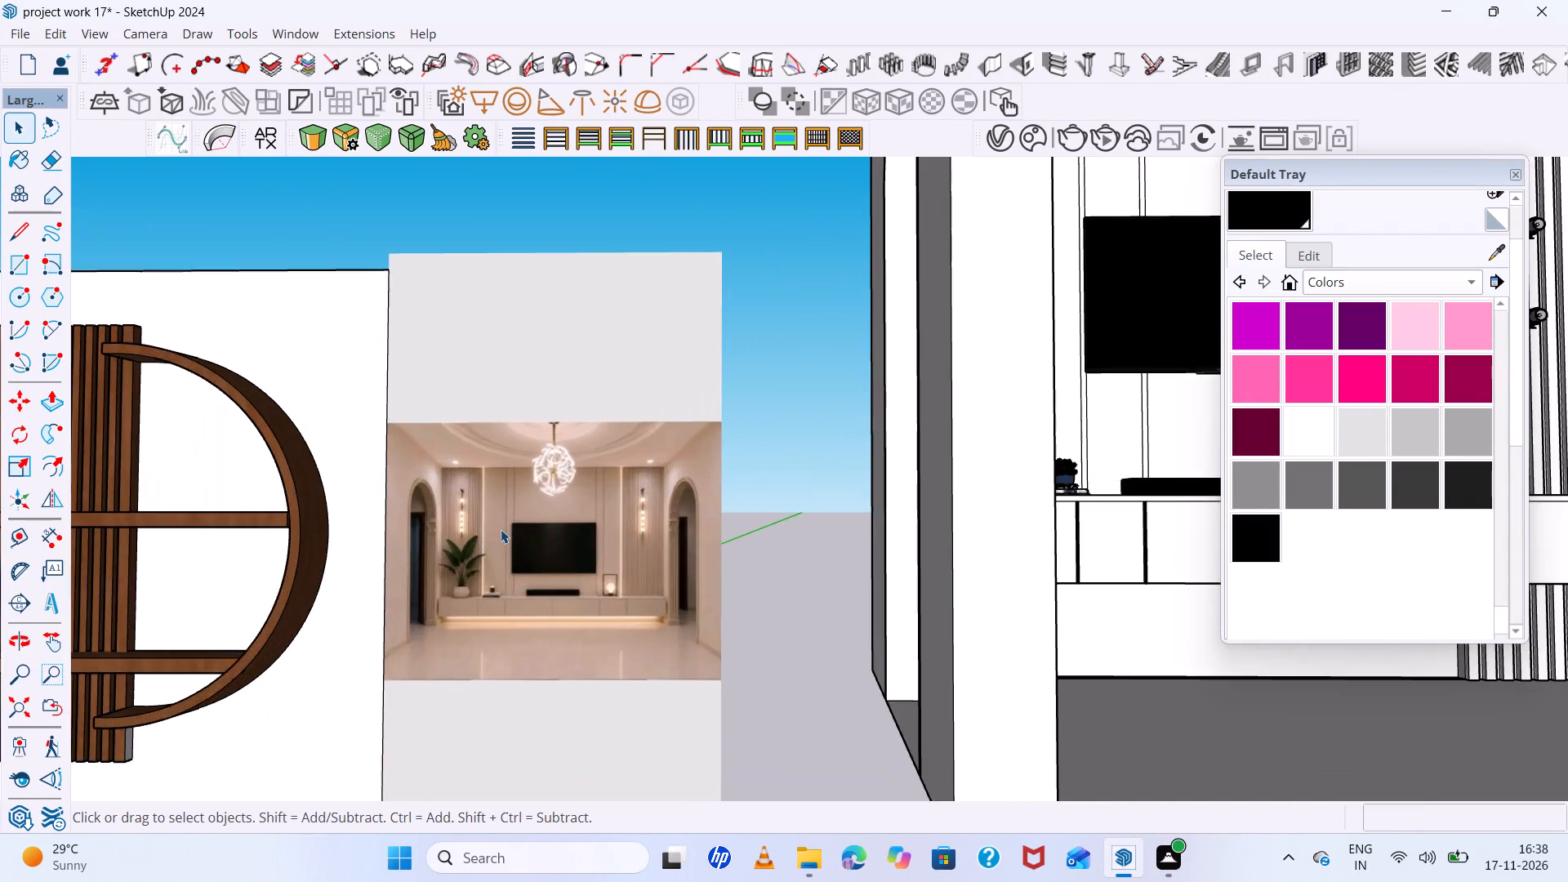
scroll(501, 529, up, 16)
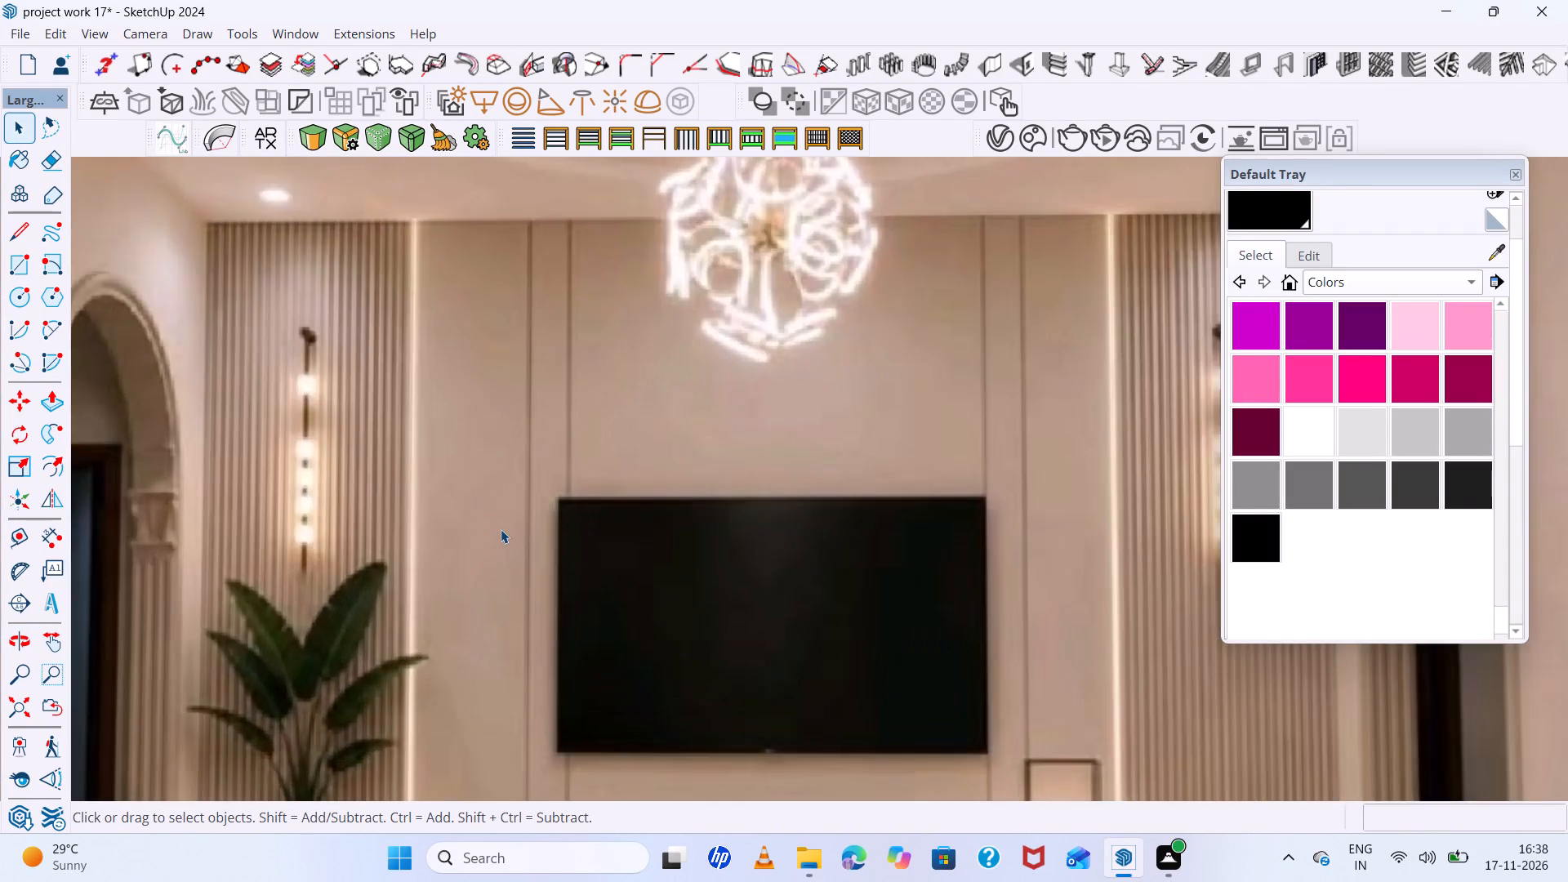
scroll(501, 529, up, 5)
scroll(501, 529, down, 20)
scroll(501, 529, down, 5)
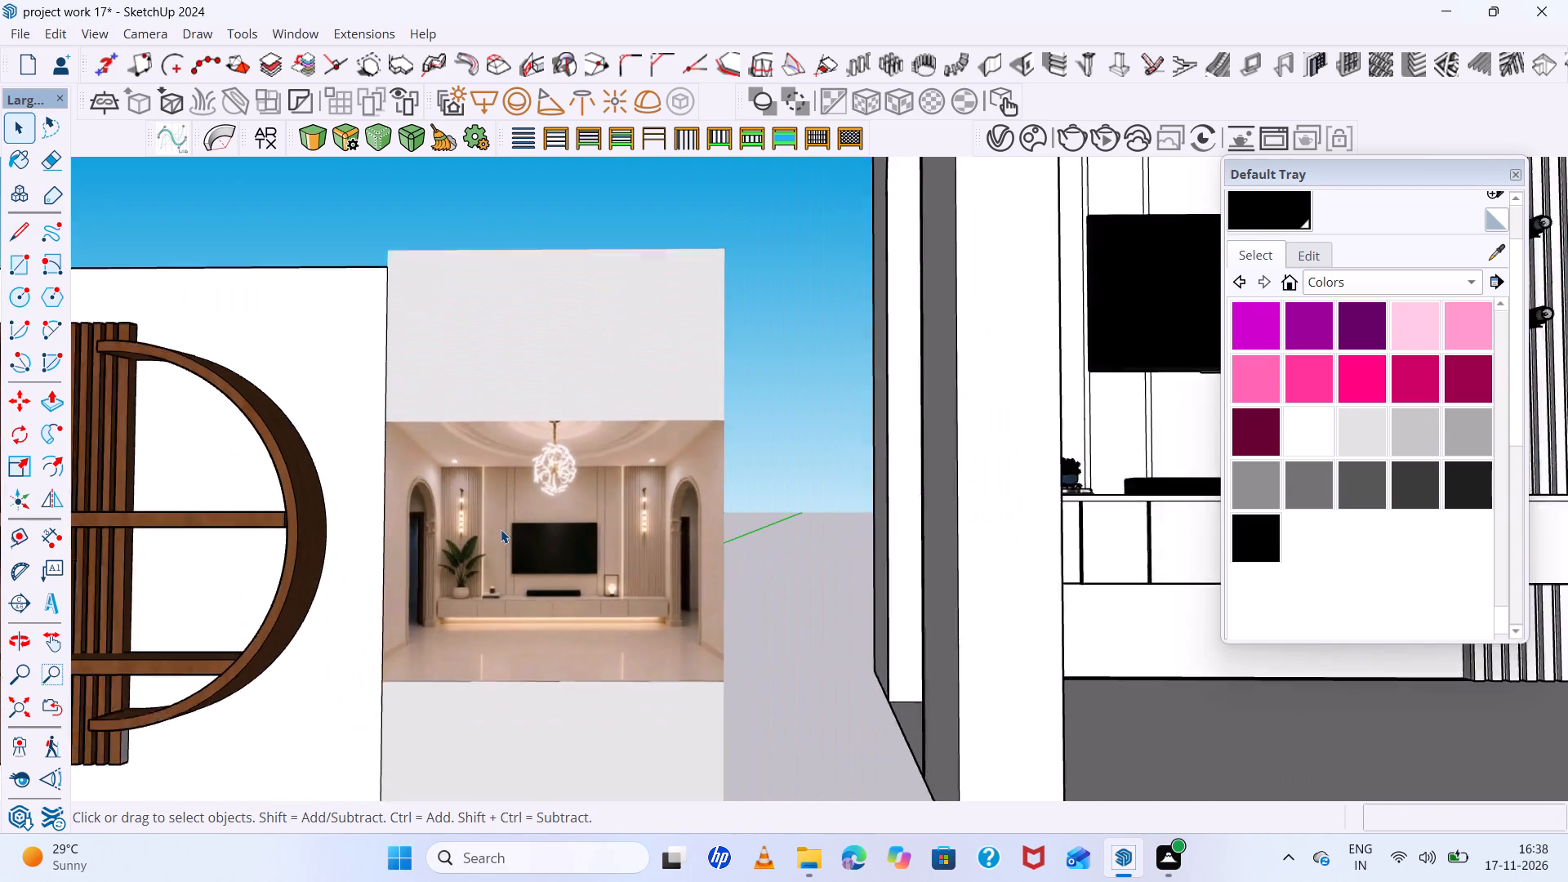
scroll(501, 529, down, 2)
scroll(501, 529, up, 11)
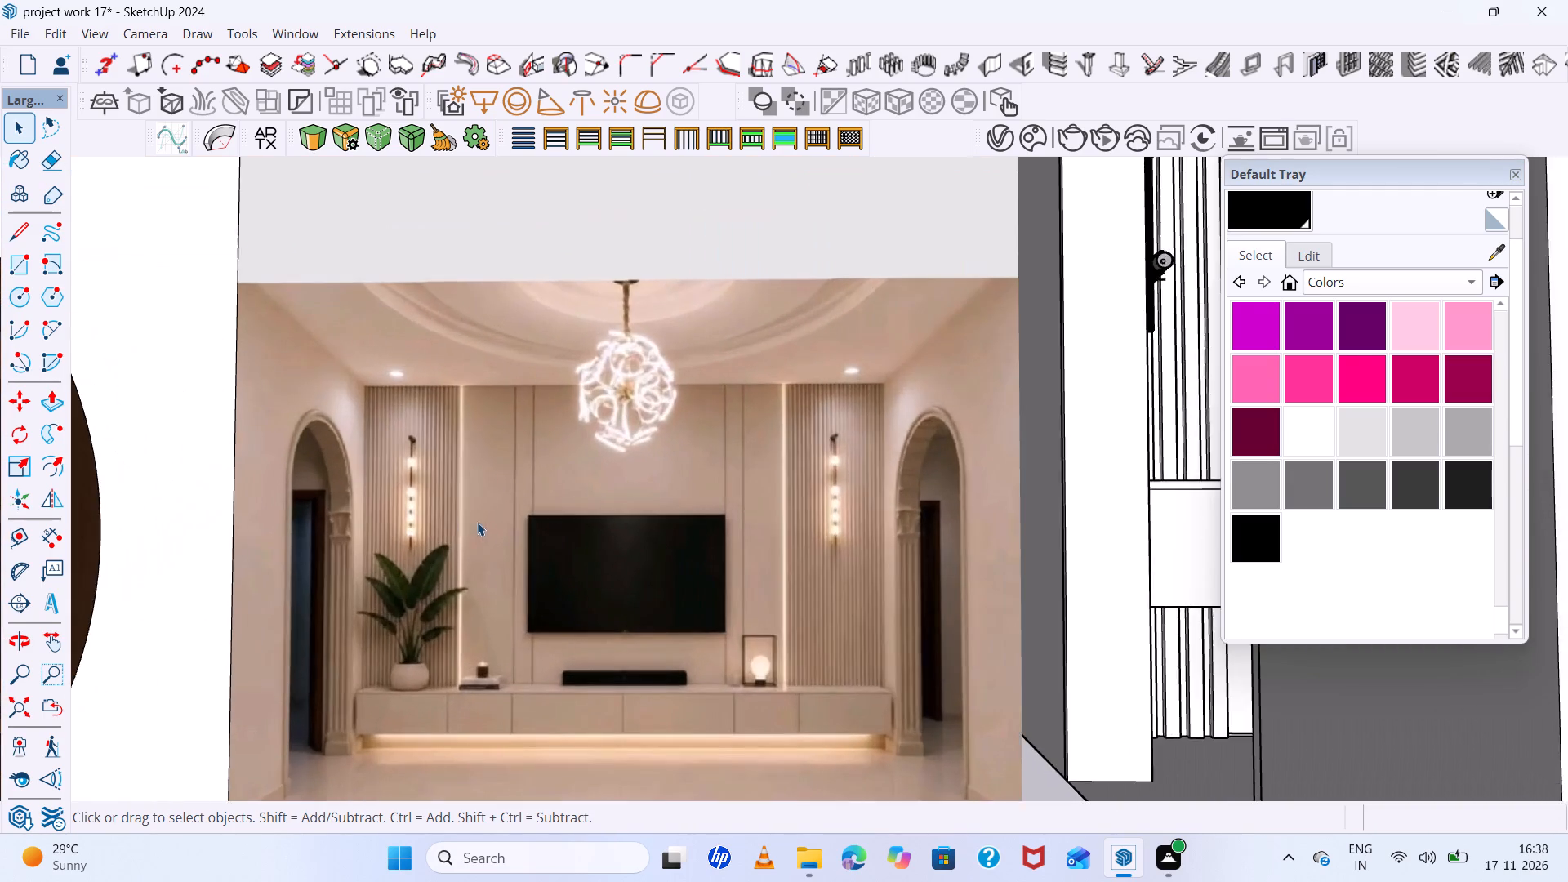
scroll(429, 514, up, 6)
scroll(429, 514, down, 3)
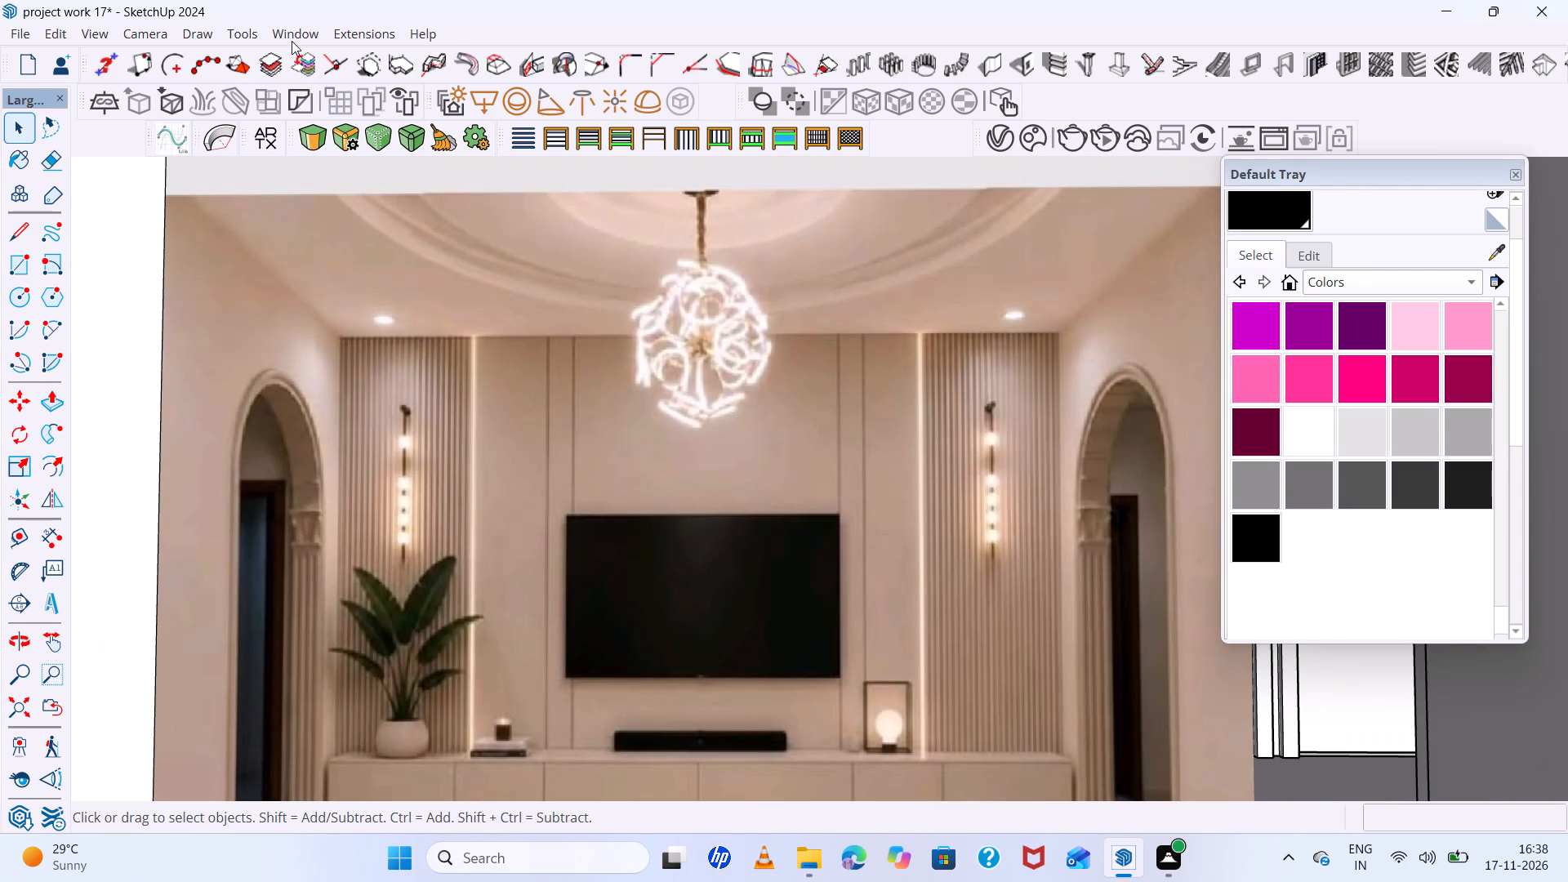
Search 3D Warehouse for "pot plants" and load the broad-leaved "potted plant" in the round black pot directly into the model.
click(292, 41)
click(362, 238)
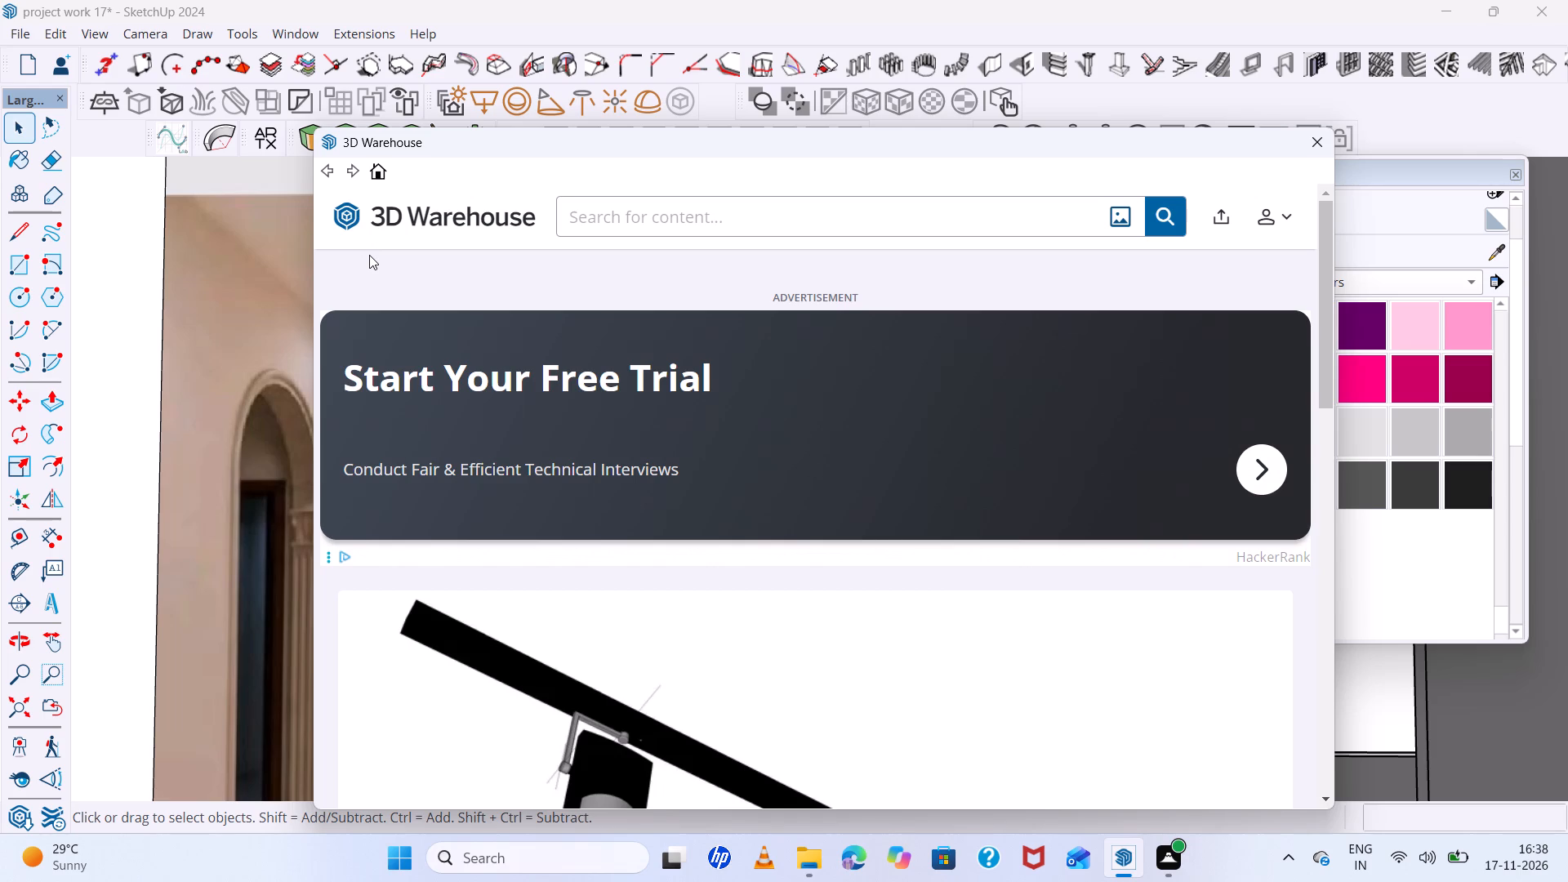
click(616, 215)
text(pot plants)
key(Return)
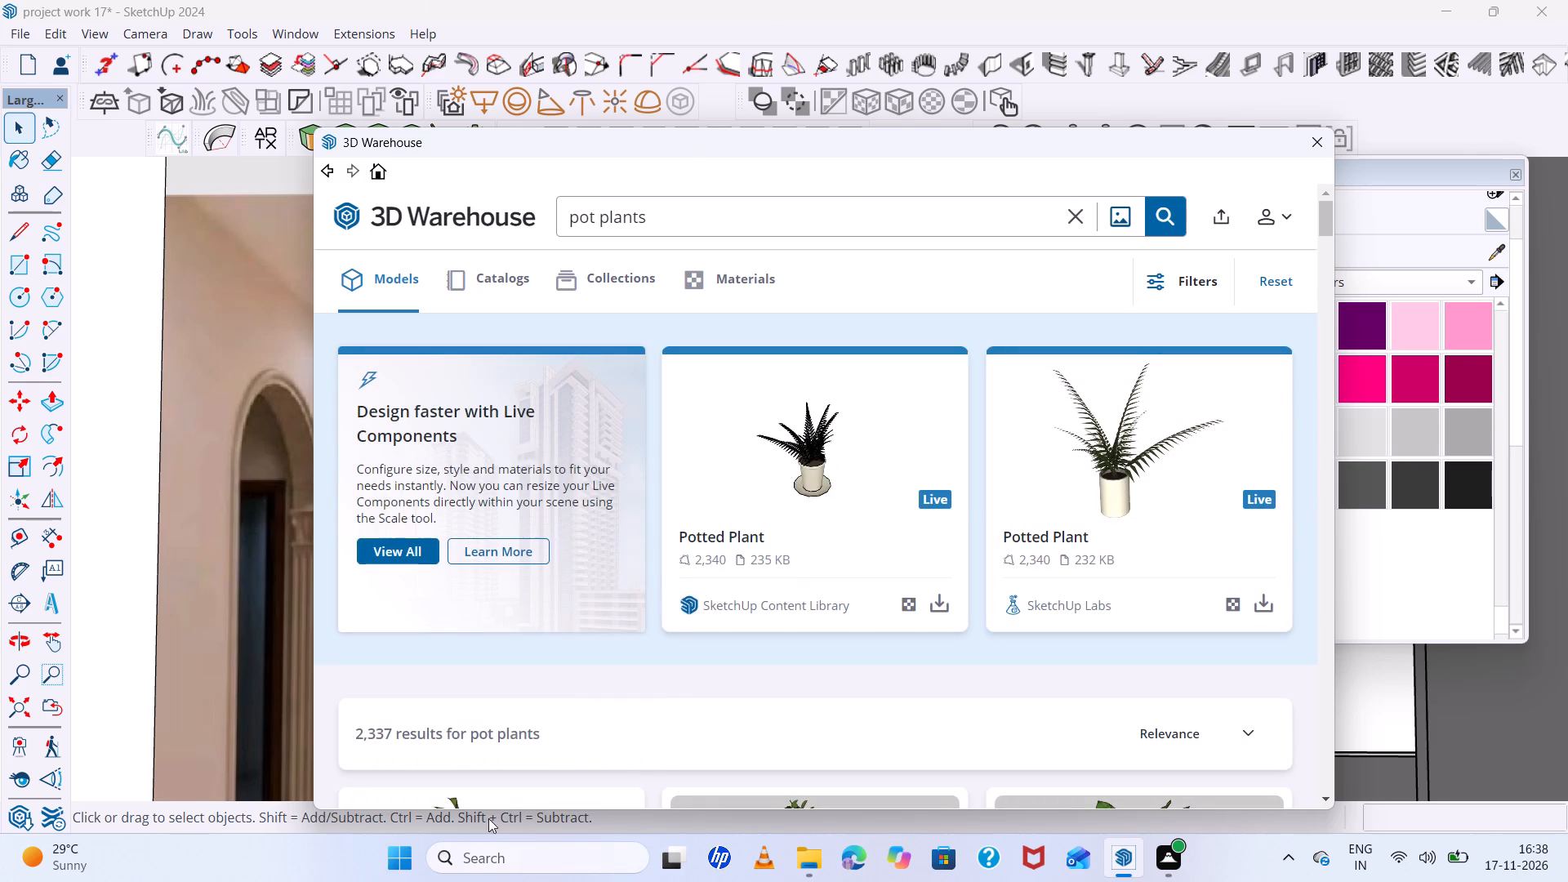
scroll(810, 515, down, 9)
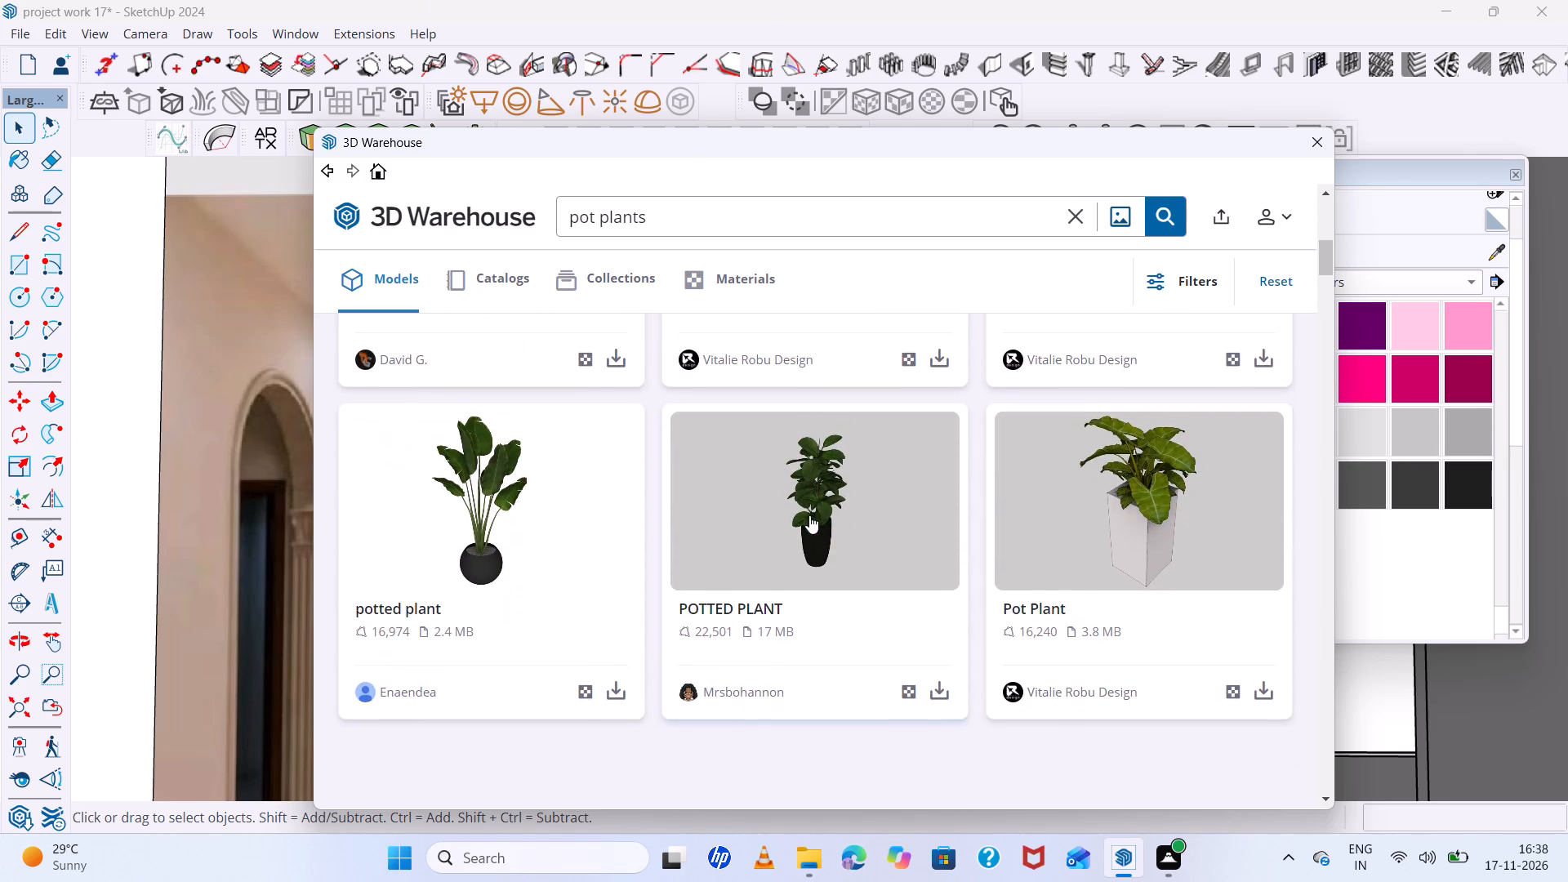
scroll(809, 515, down, 5)
scroll(809, 515, up, 6)
click(491, 469)
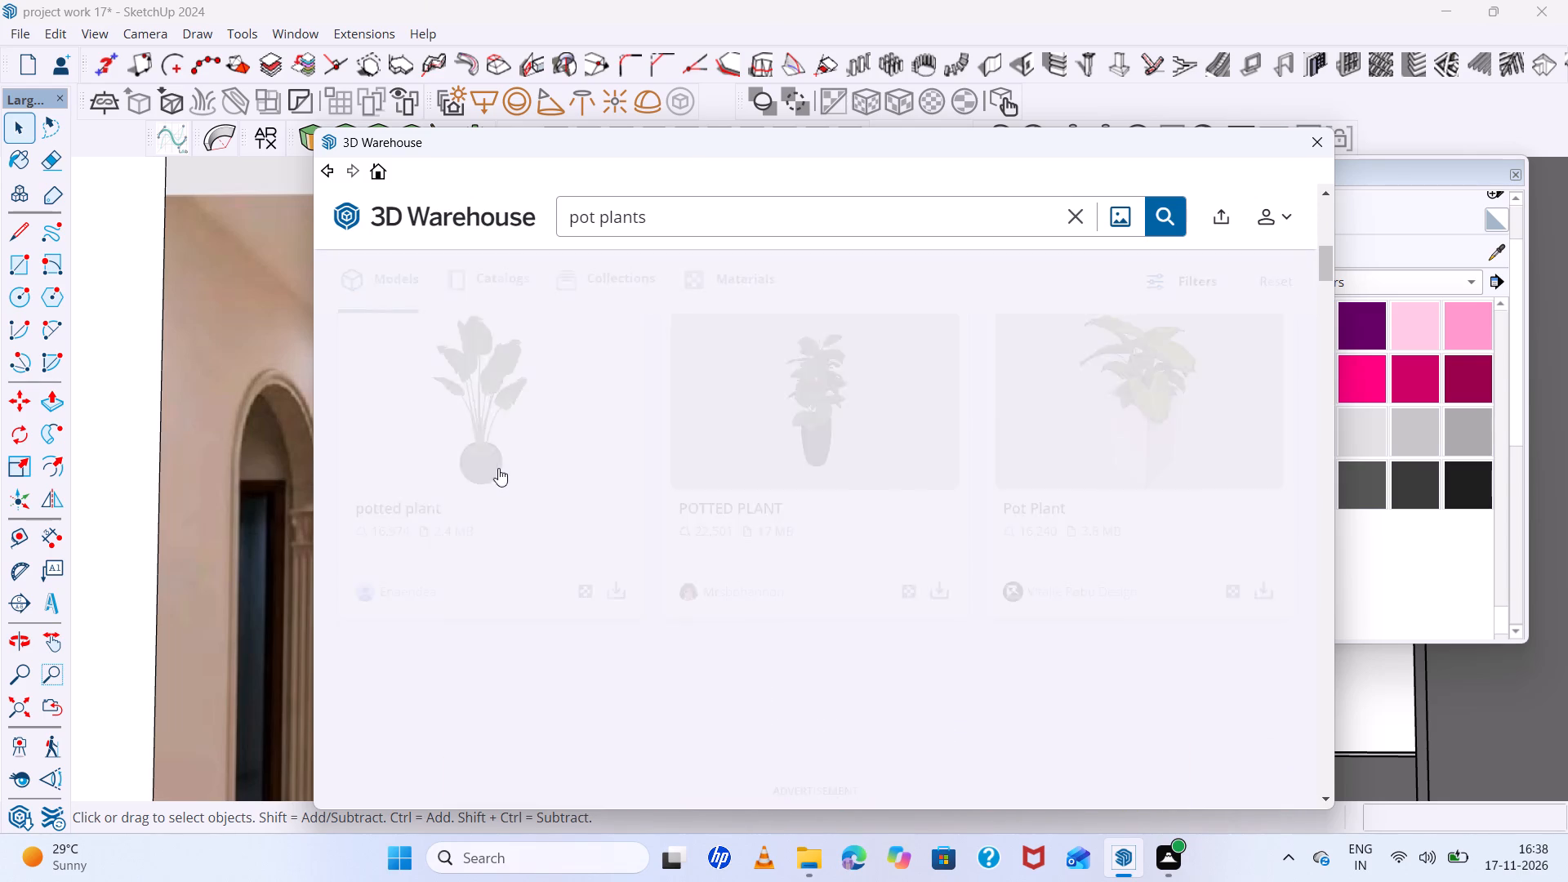
scroll(831, 511, down, 8)
click(1080, 543)
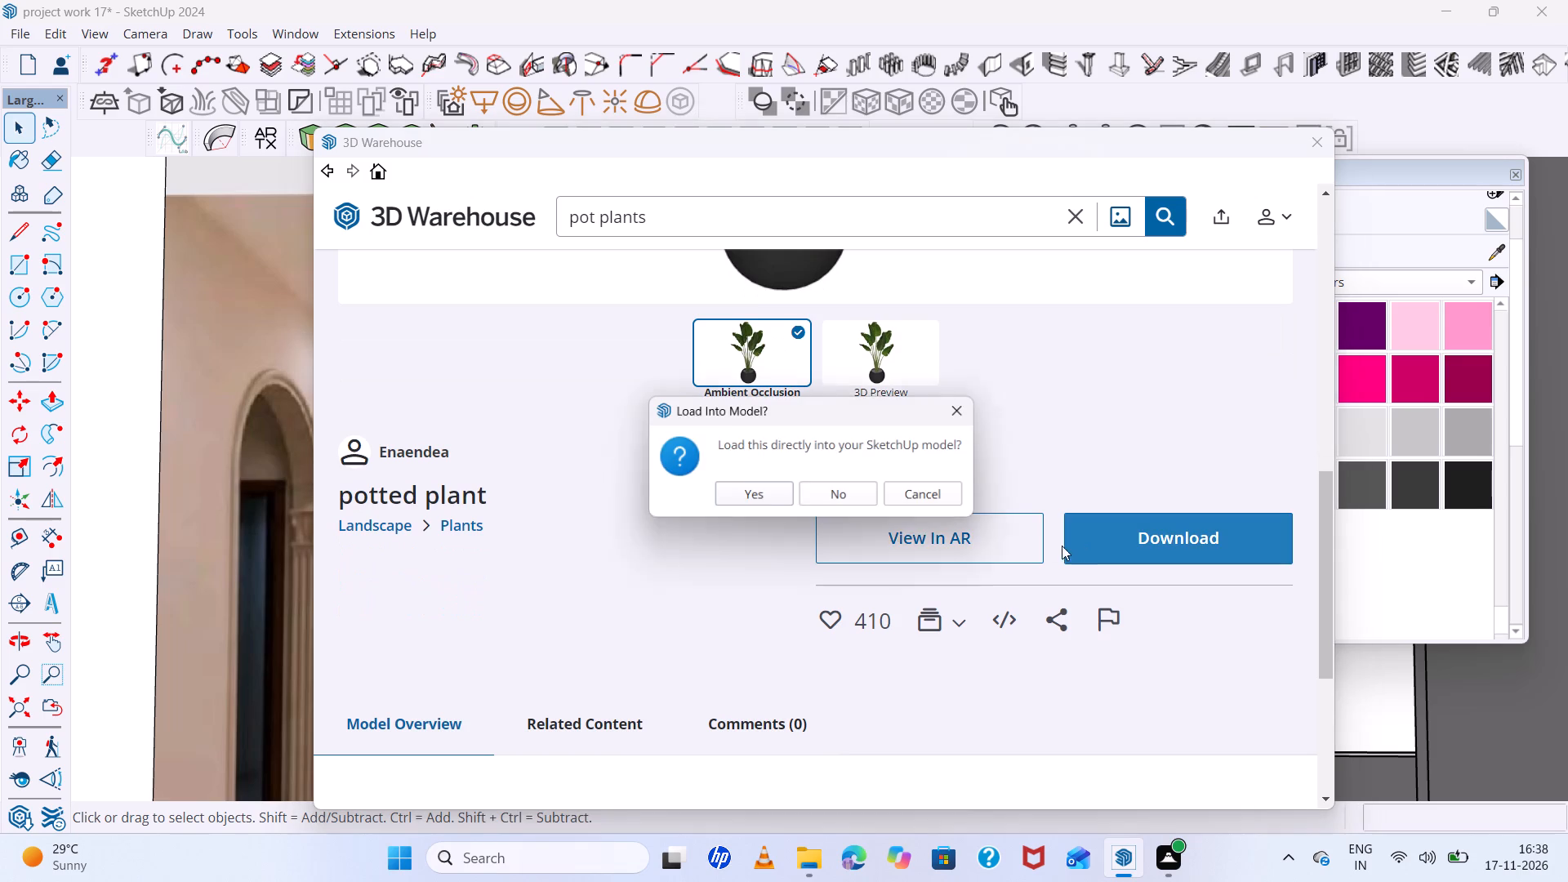
click(764, 501)
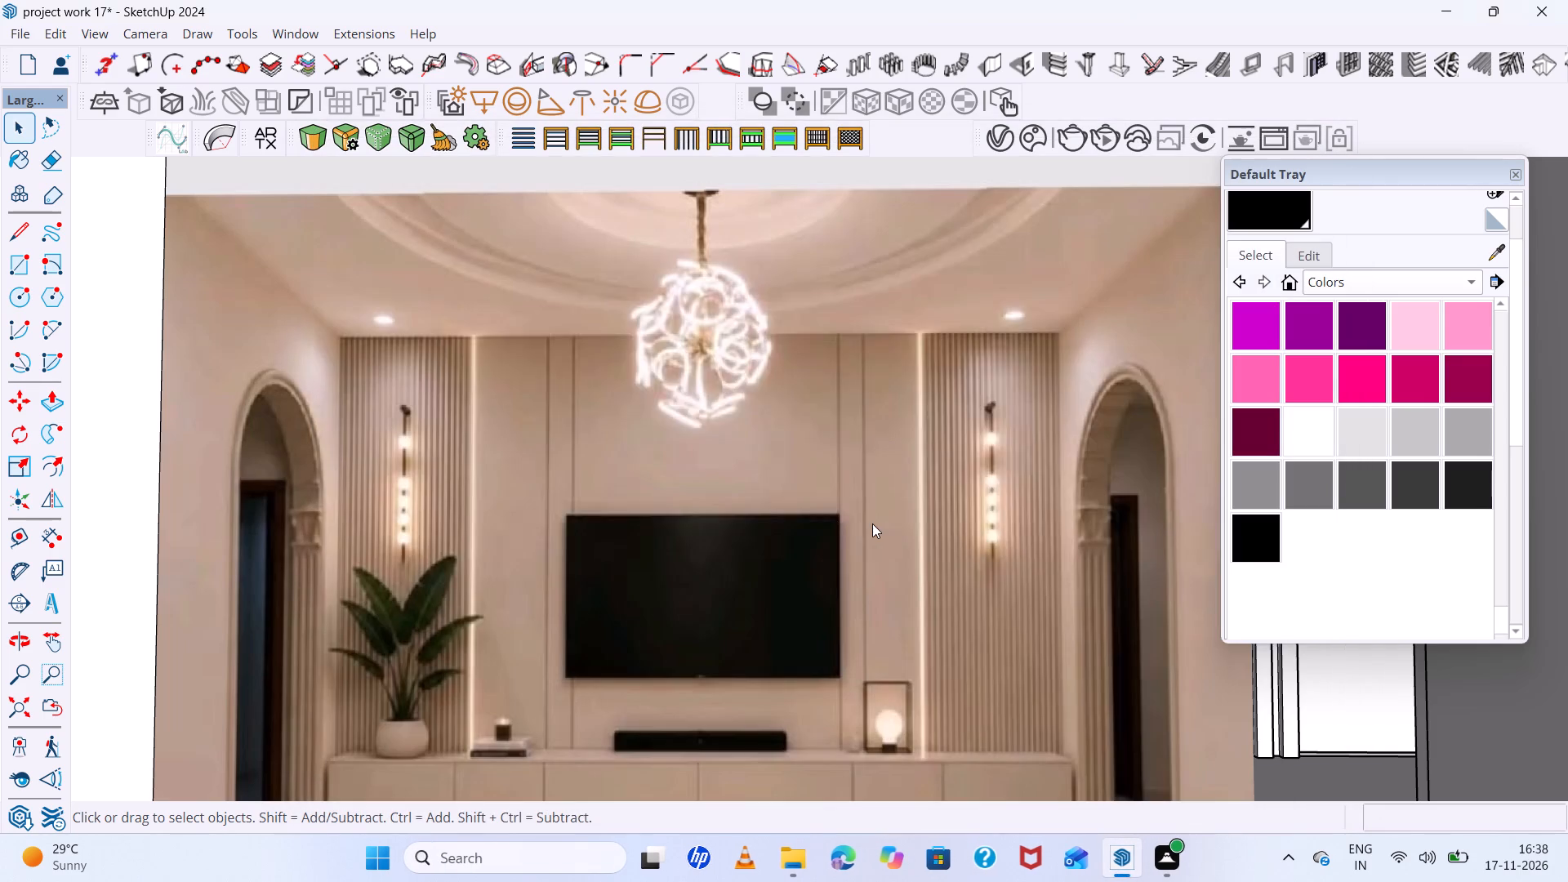
Place the downloaded potted plant on the ground outside the room, beside the side wall nearest the table lamp.
scroll(872, 523, down, 4)
click(979, 473)
scroll(588, 492, down, 13)
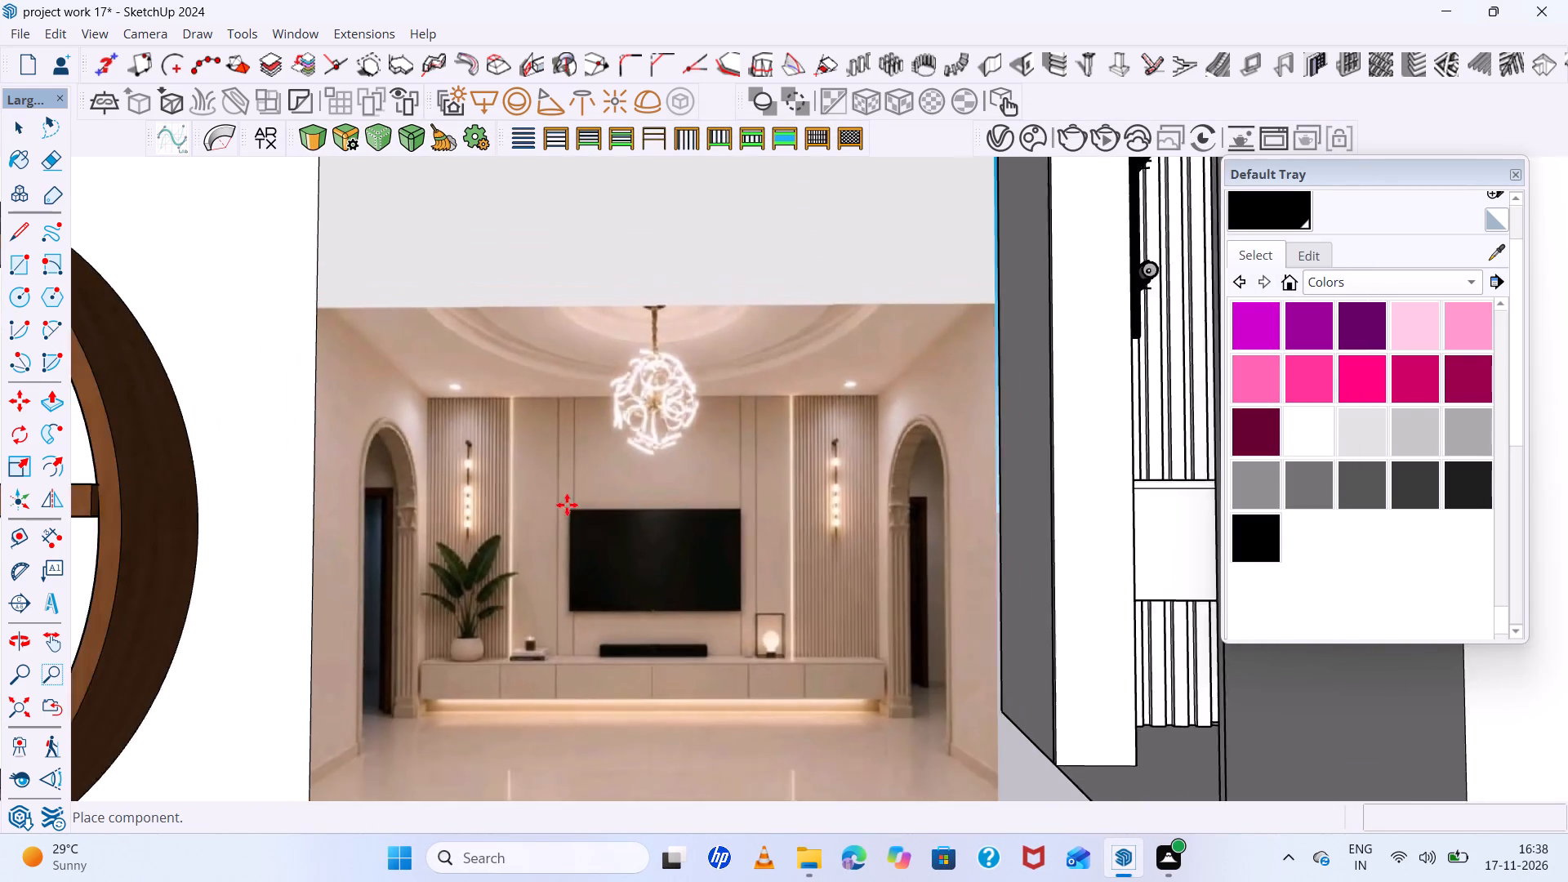
scroll(567, 505, down, 20)
scroll(567, 505, down, 12)
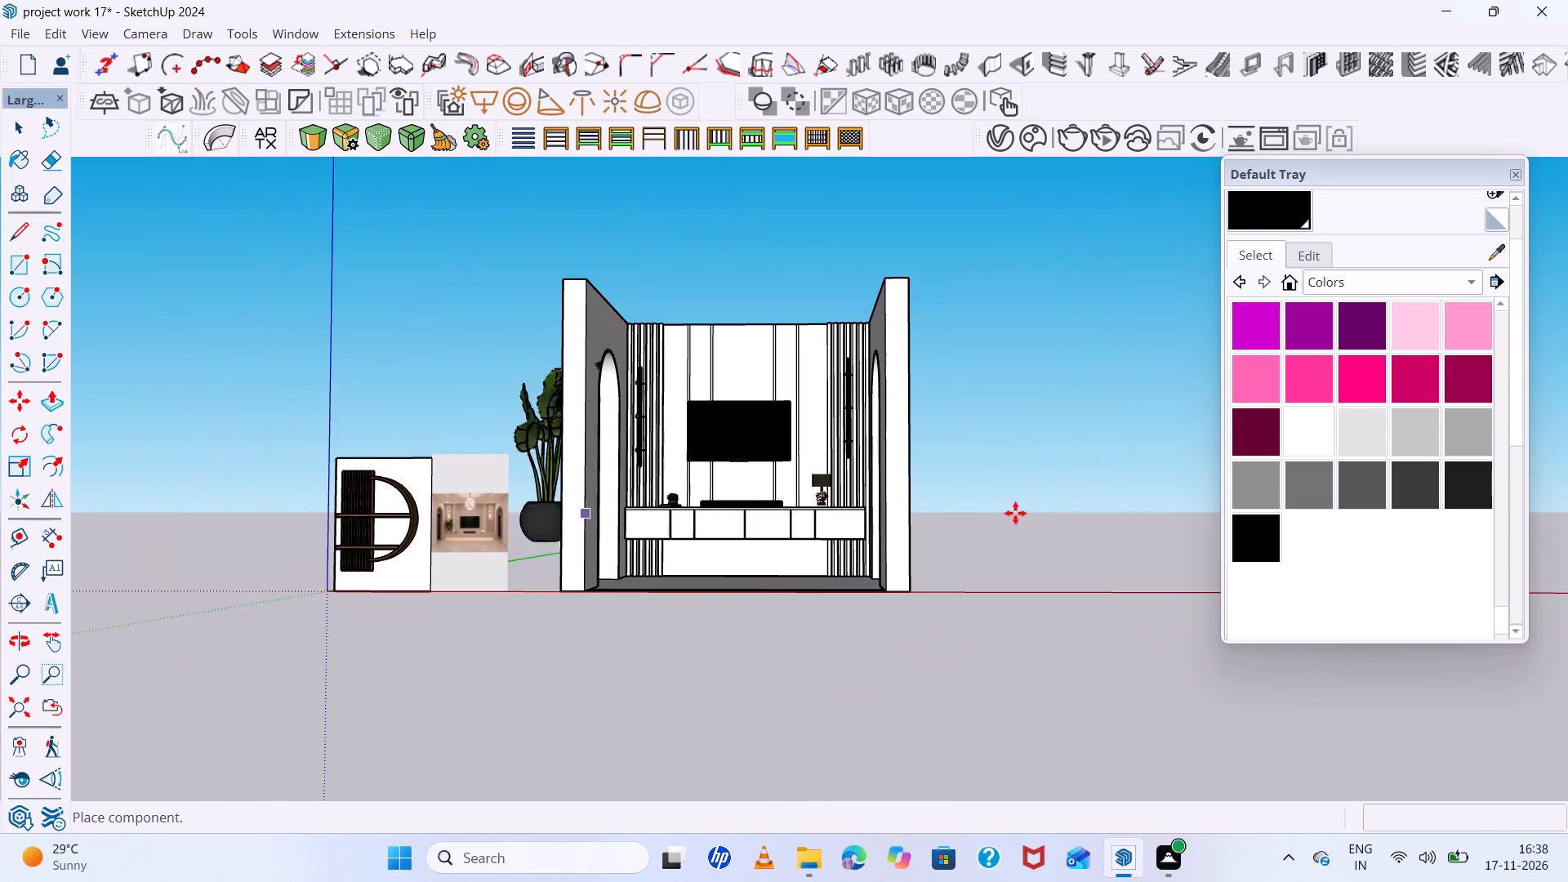
scroll(945, 492, up, 7)
scroll(601, 479, up, 10)
scroll(537, 514, down, 12)
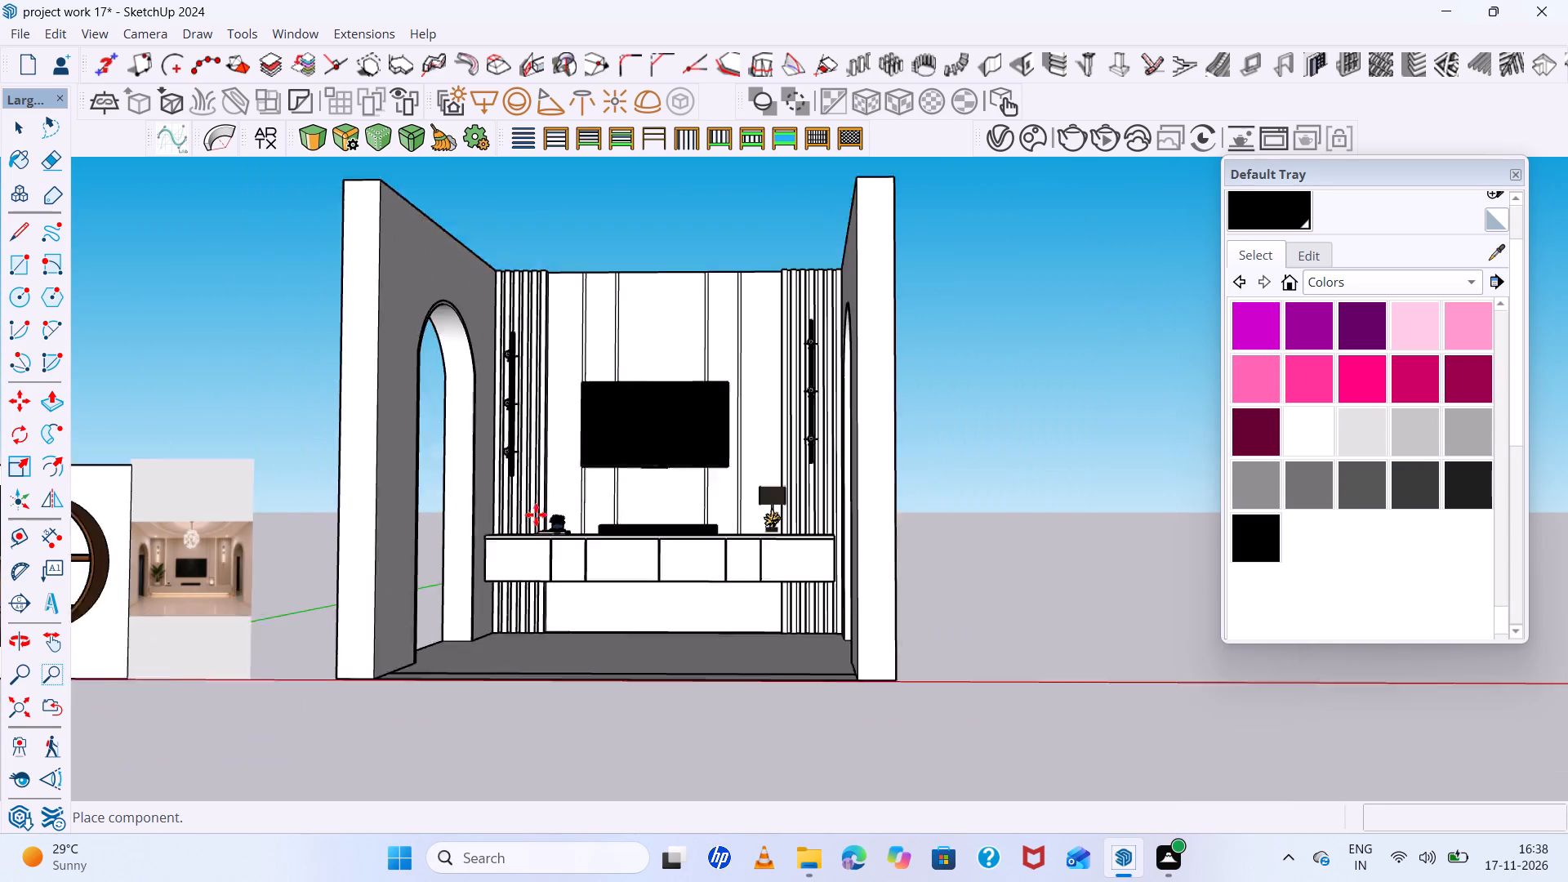
scroll(536, 514, down, 10)
click(950, 591)
Scale the potted plant down uniformly to about 0.55 from its upper corner.
scroll(934, 592, up, 4)
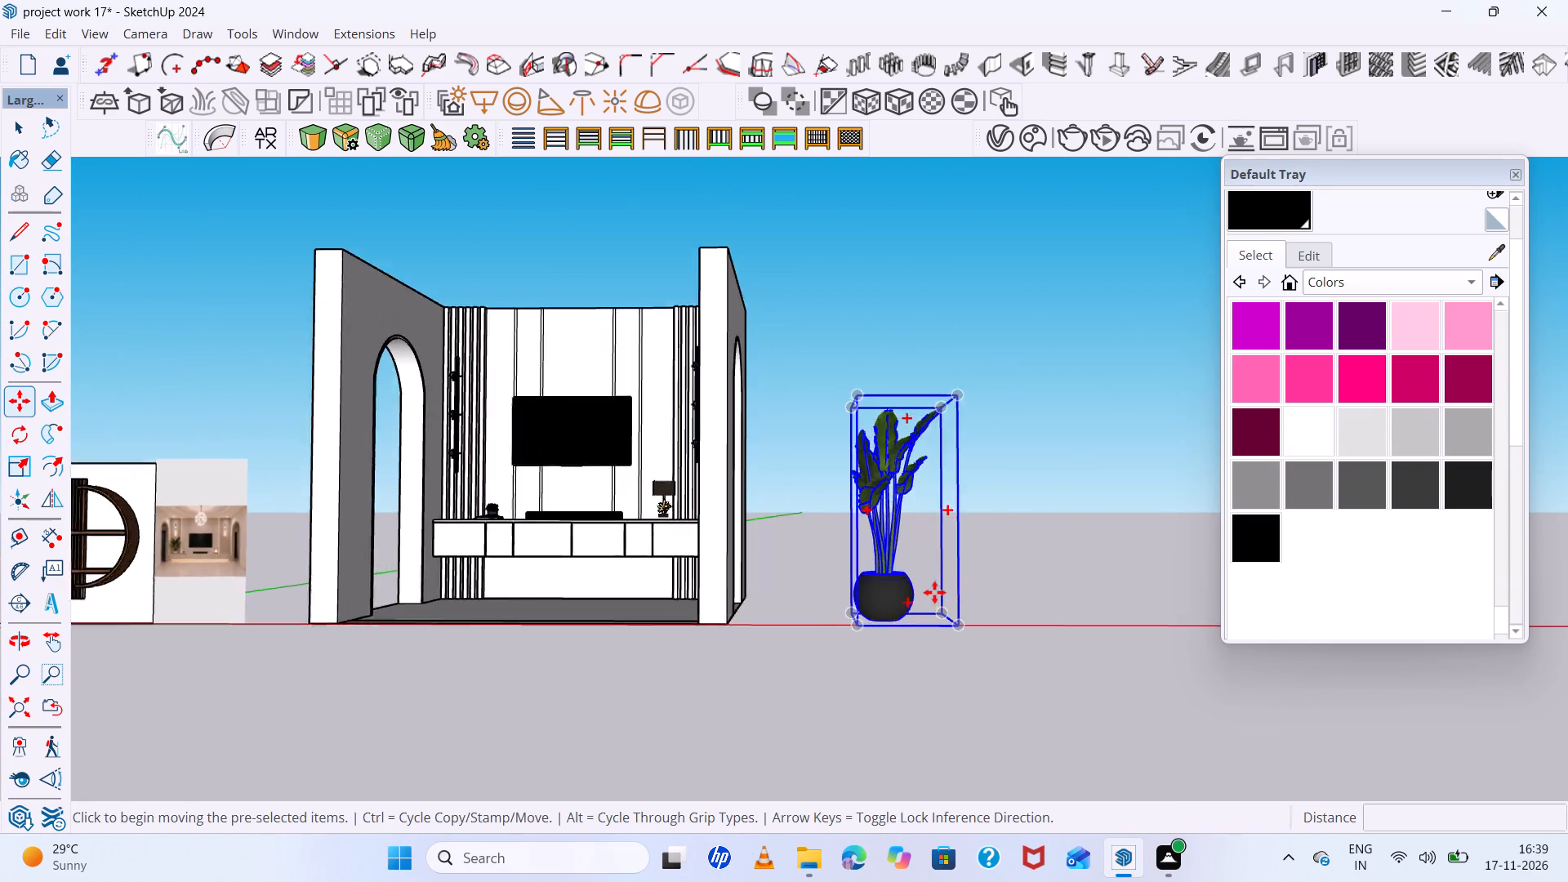
scroll(934, 592, up, 8)
middle_drag(925, 604, 808, 667)
key(s)
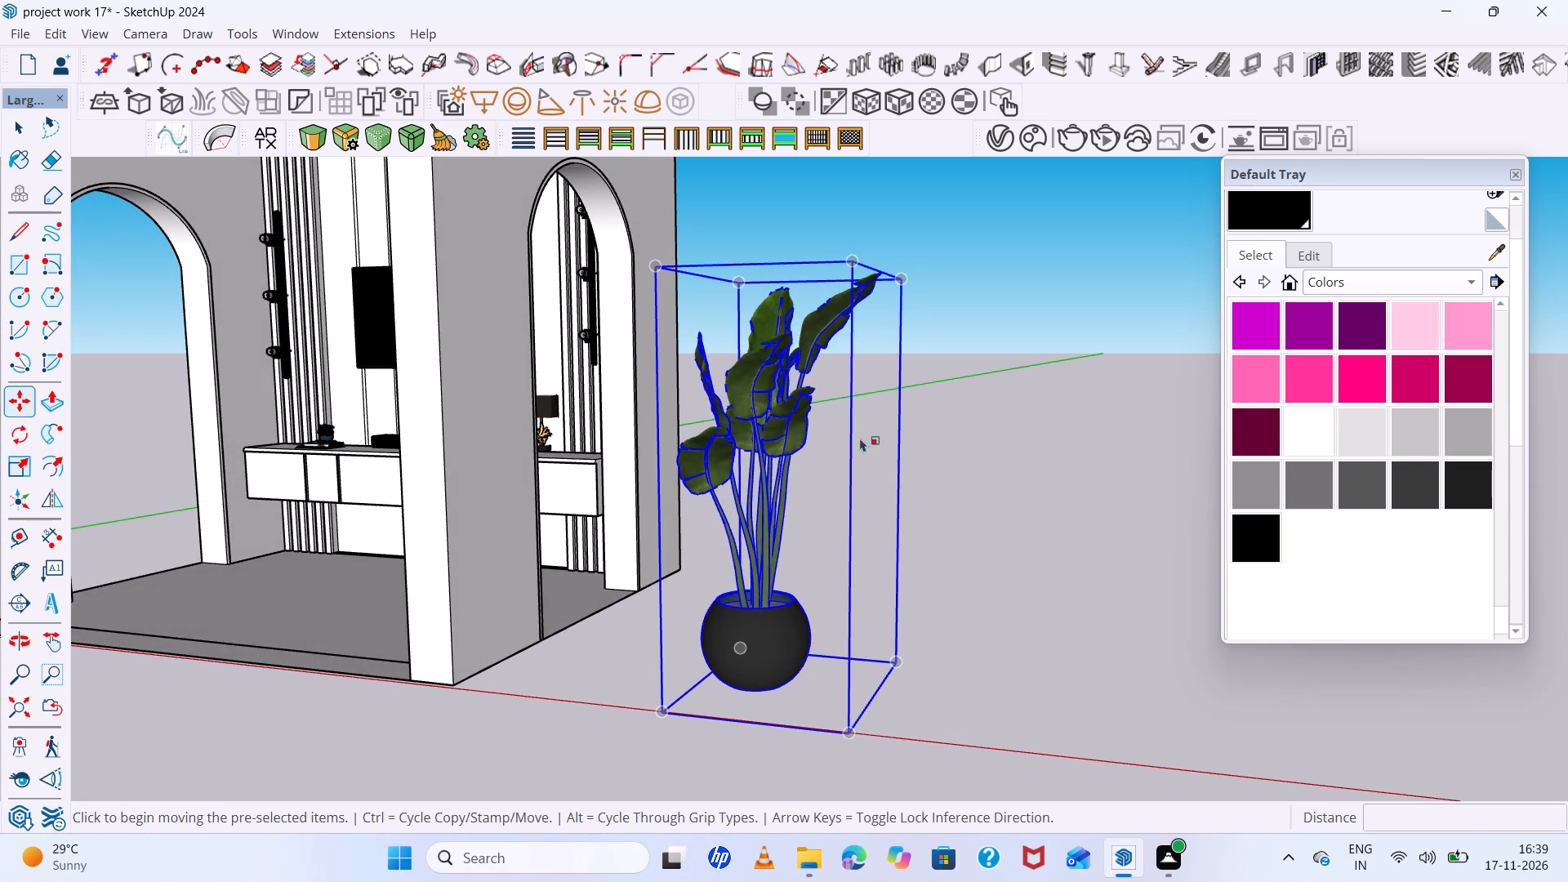
click(903, 278)
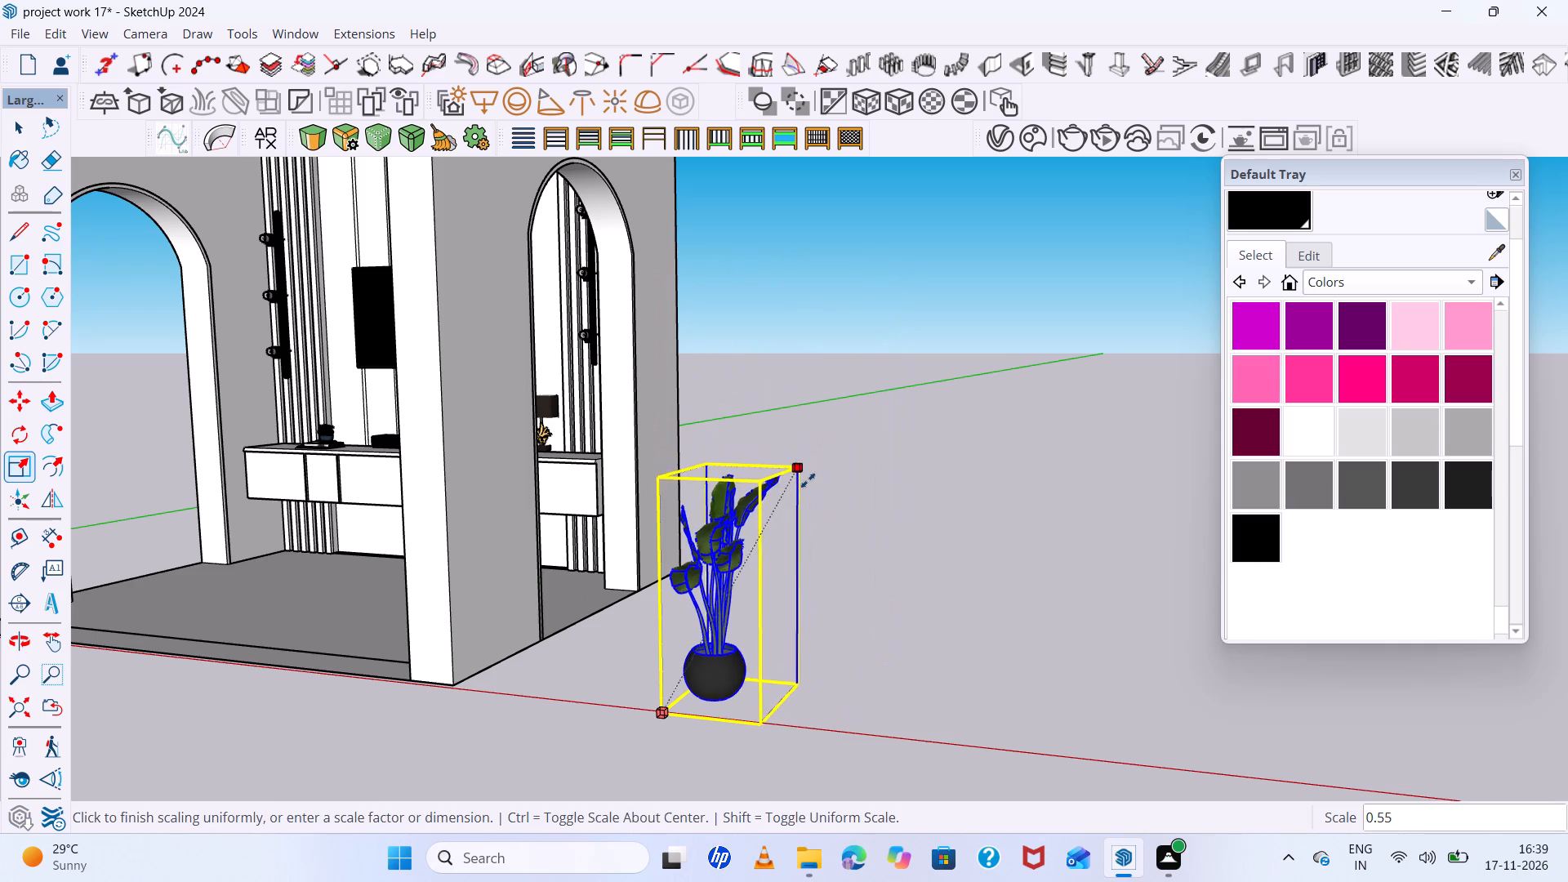
click(808, 480)
Move the plant by its bottom corner about 15' 2" onto the TV console's end beside the books, and deselect it.
scroll(764, 565, up, 5)
middle_drag(684, 716, 974, 705)
key(space)
key(m)
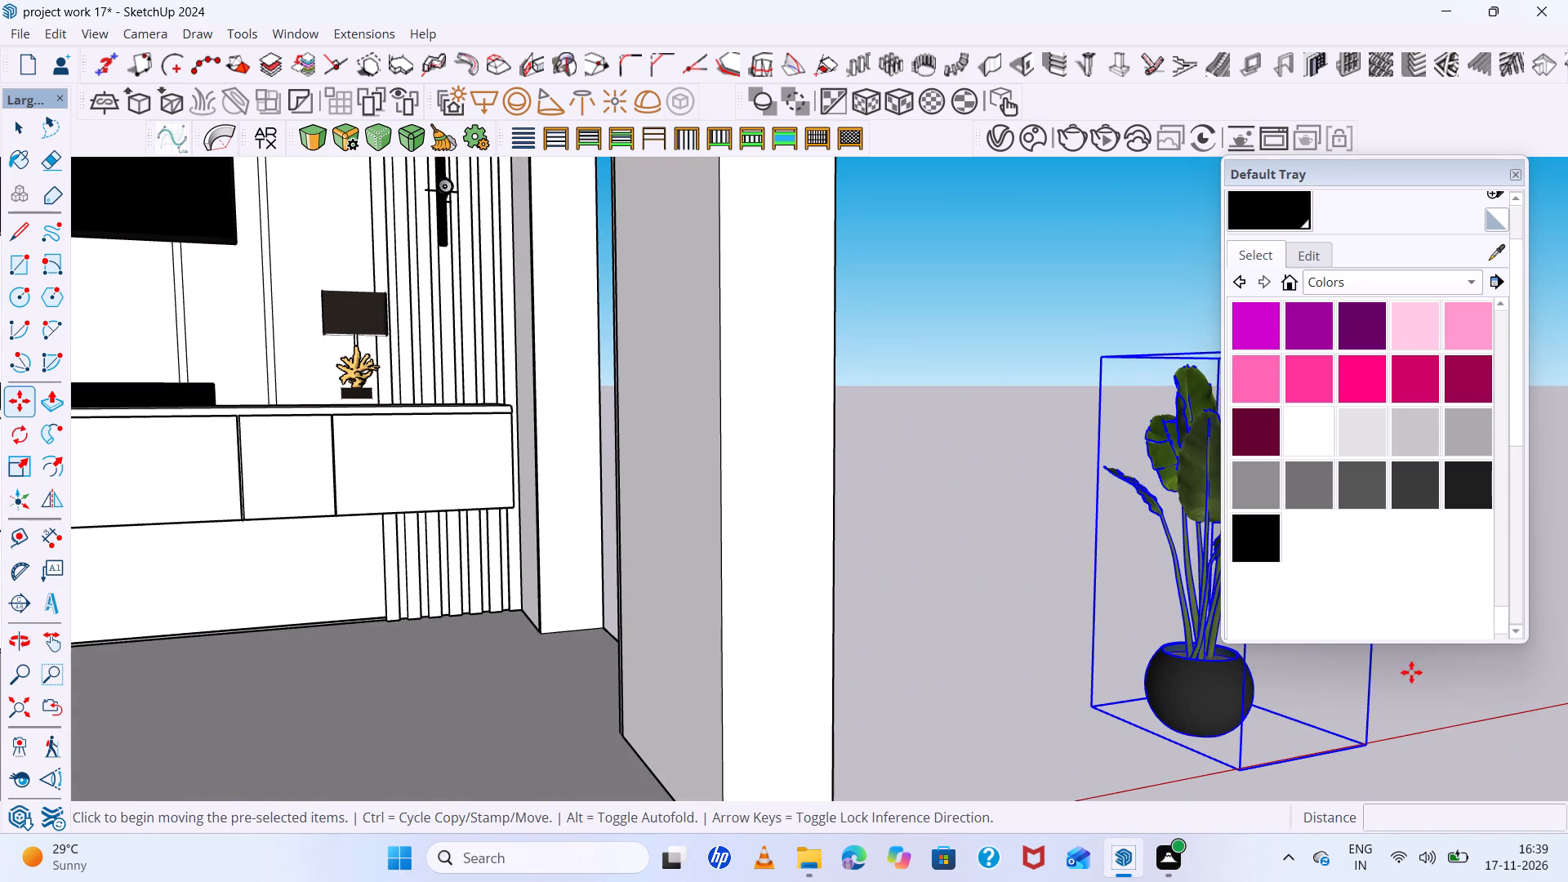
click(1365, 742)
scroll(832, 681, down, 12)
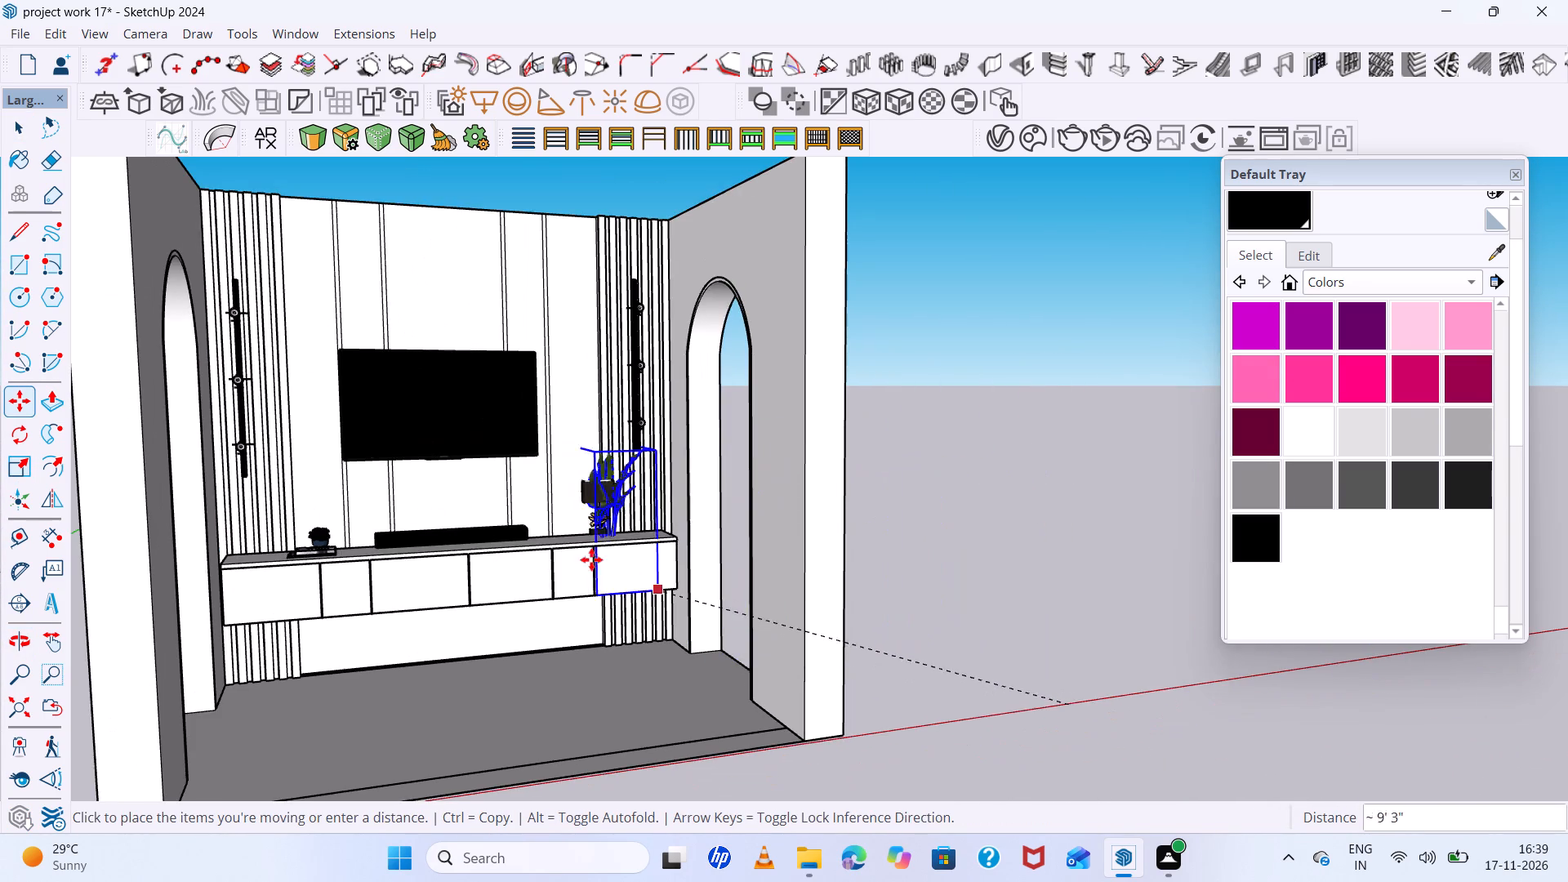
scroll(259, 466, up, 6)
scroll(278, 545, up, 5)
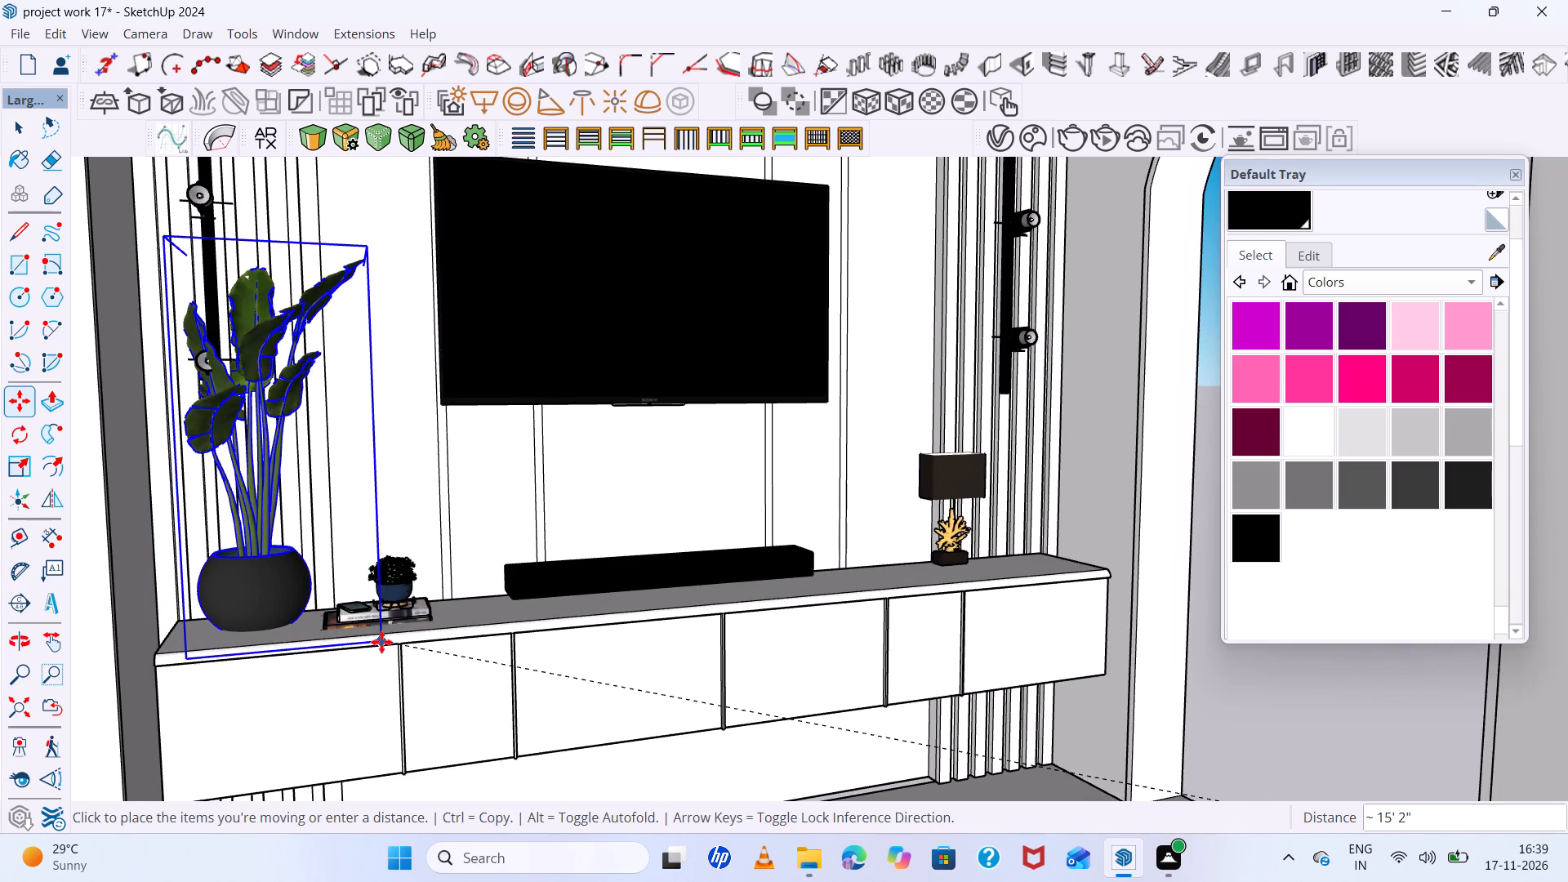
click(382, 644)
scroll(509, 624, down, 11)
middle_drag(554, 638, 399, 697)
scroll(493, 459, up, 5)
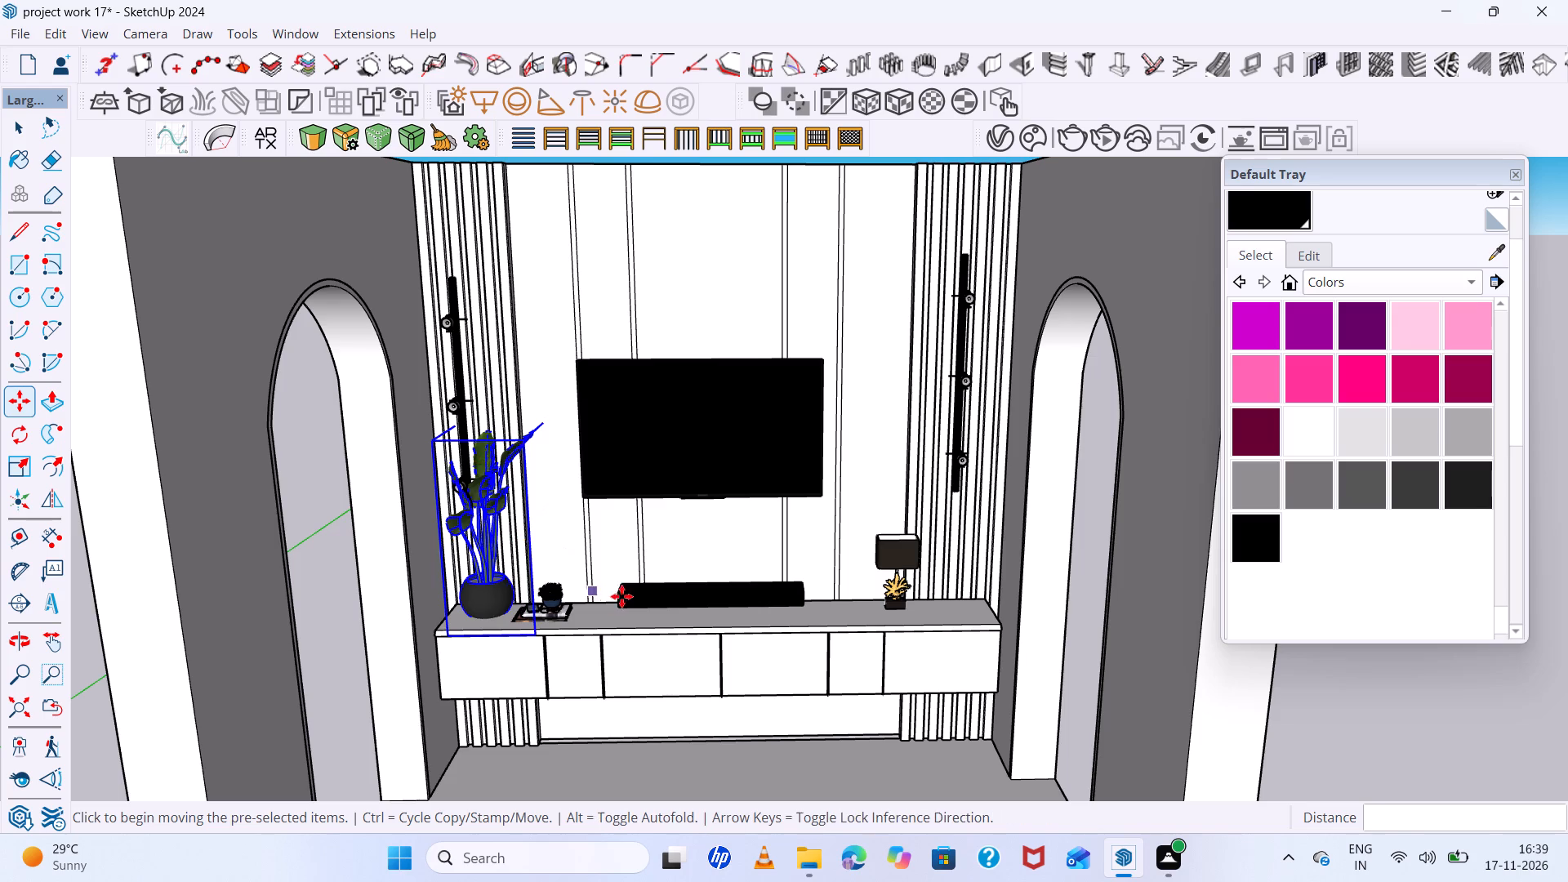
scroll(620, 596, down, 7)
key(space)
click(1123, 523)
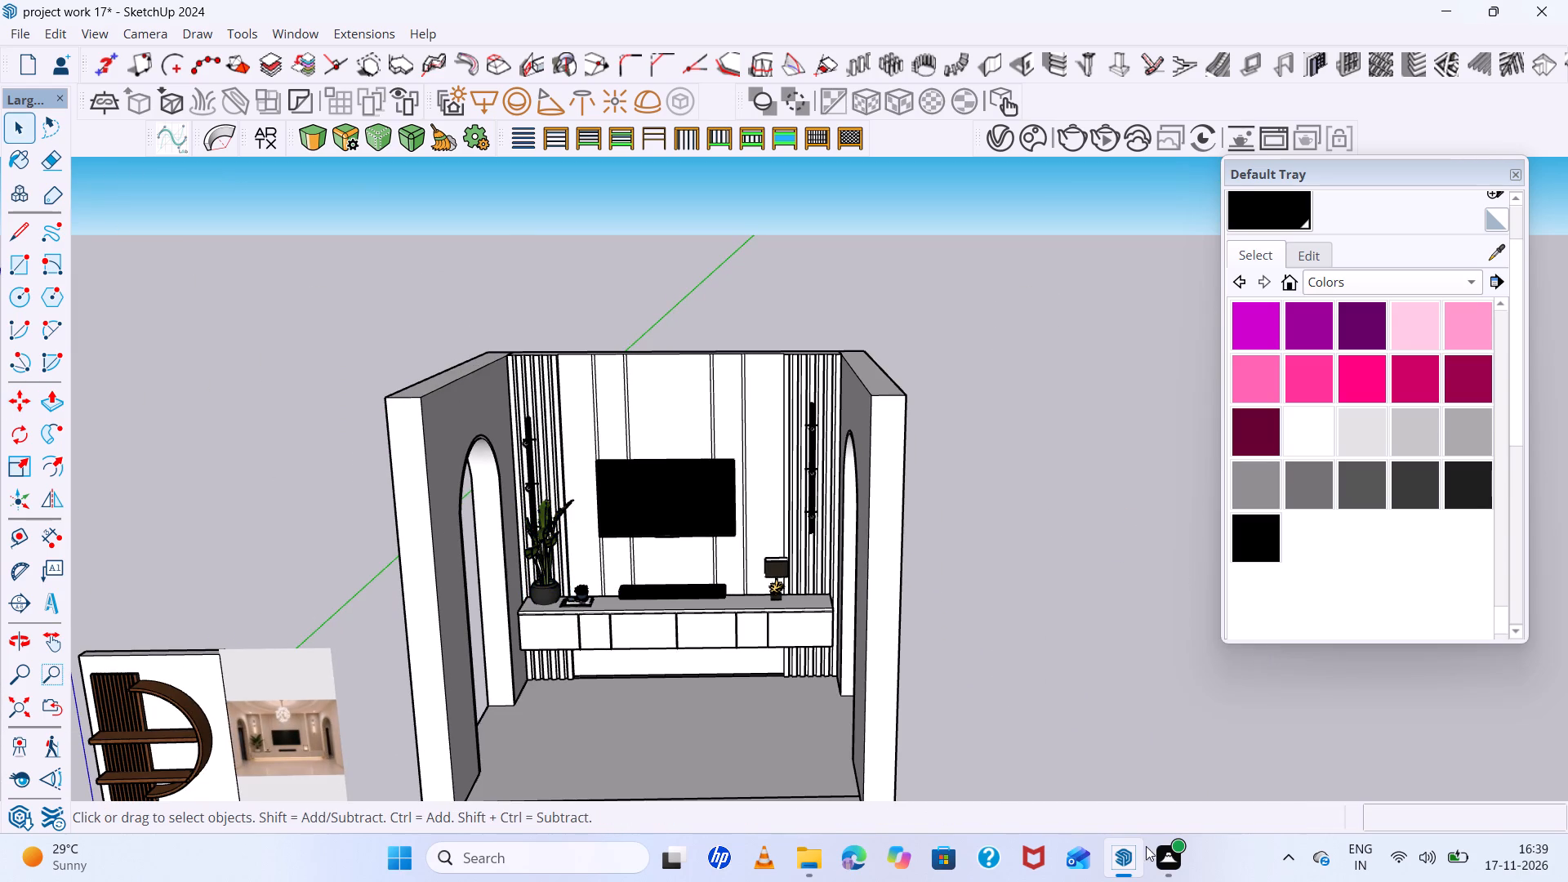
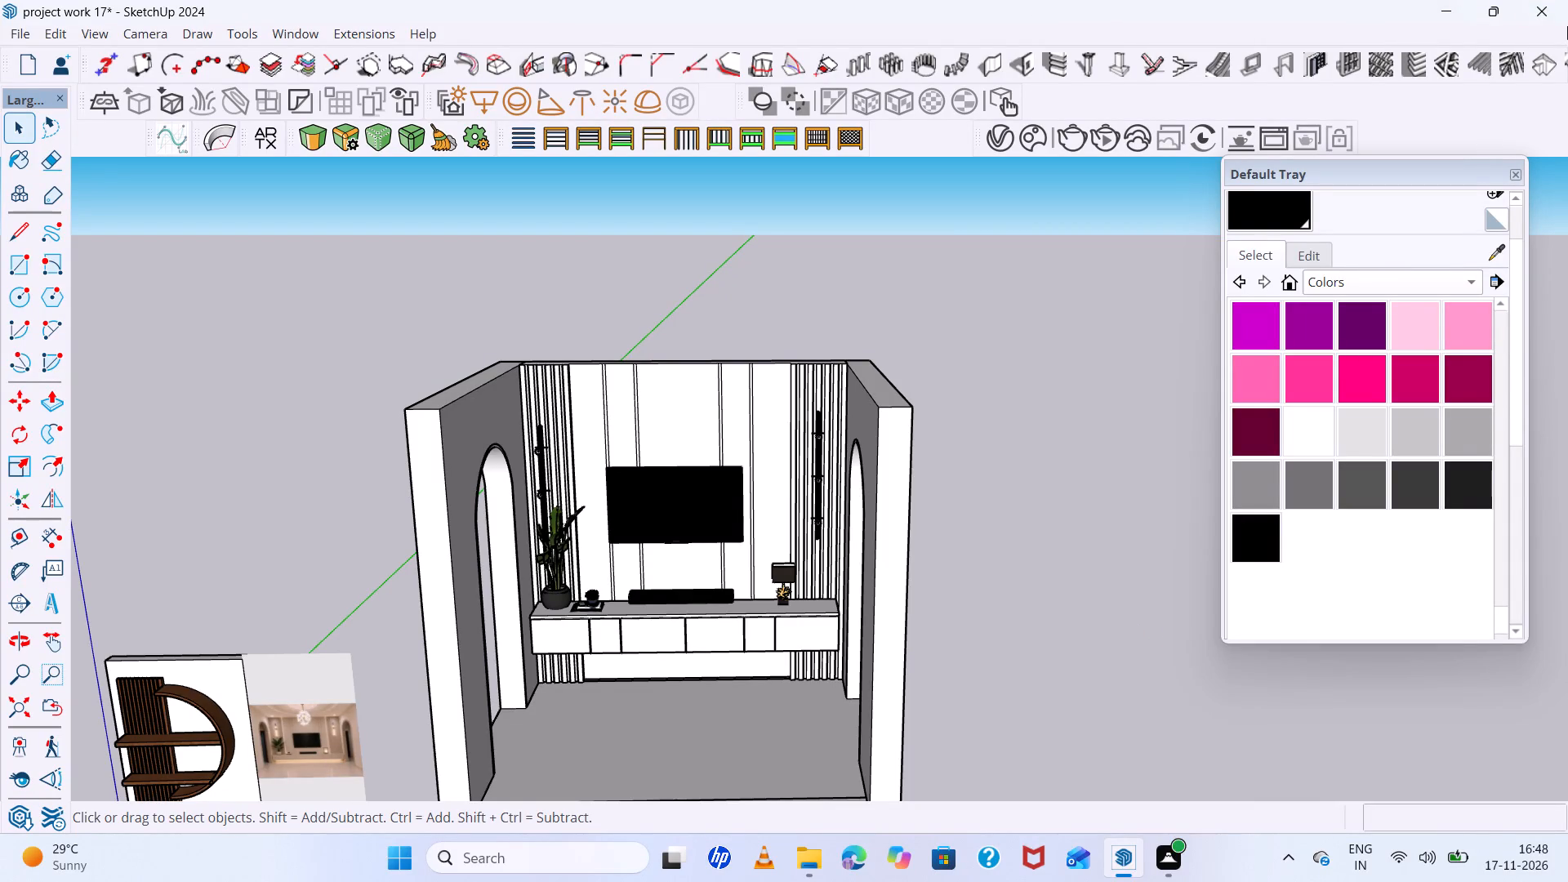
Examine the furnished TV wall room from several angles, checking the plant, console decor, TV and track lights.
scroll(0, 48, up, 1)
scroll(582, 457, down, 6)
middle_drag(625, 492, 846, 361)
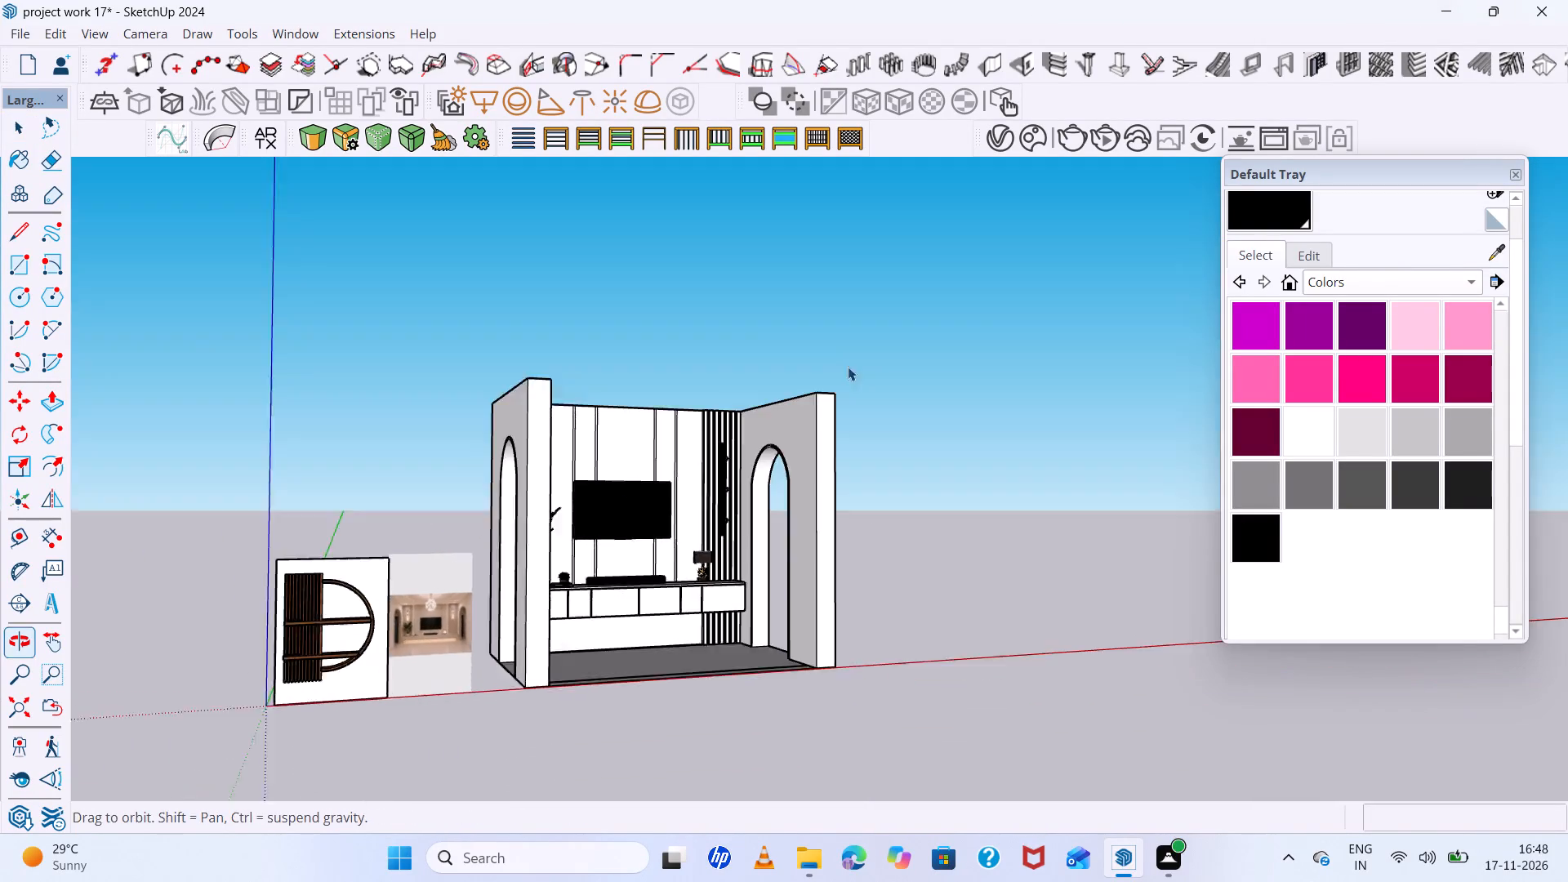
scroll(701, 488, up, 15)
middle_drag(566, 442, 399, 495)
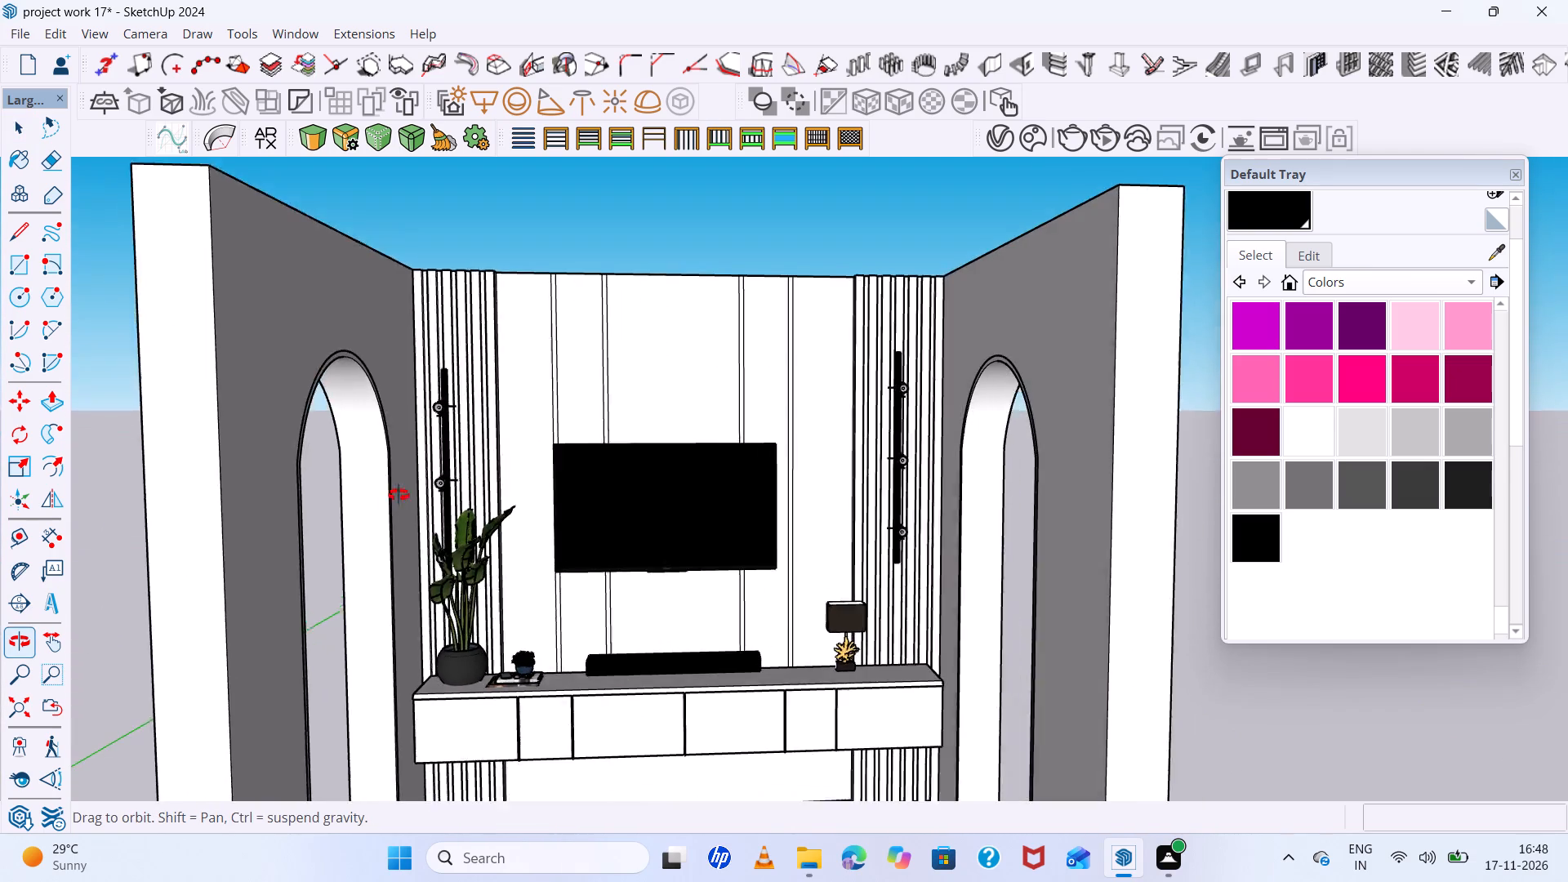
middle_drag(399, 495, 400, 489)
scroll(399, 479, down, 7)
scroll(448, 537, up, 7)
scroll(452, 536, down, 10)
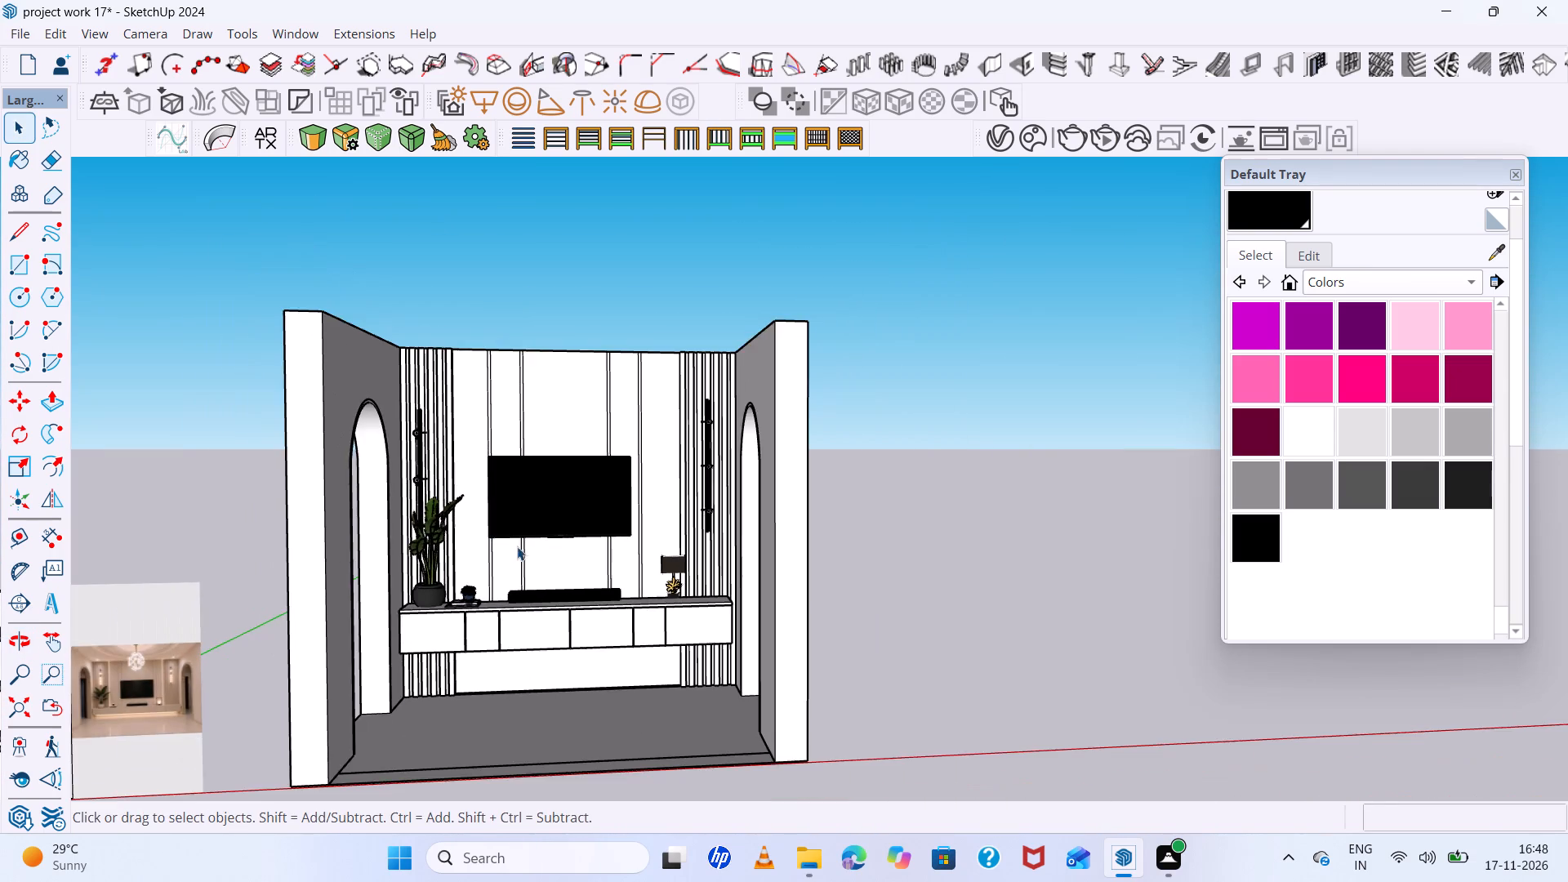
middle_drag(517, 546, 425, 546)
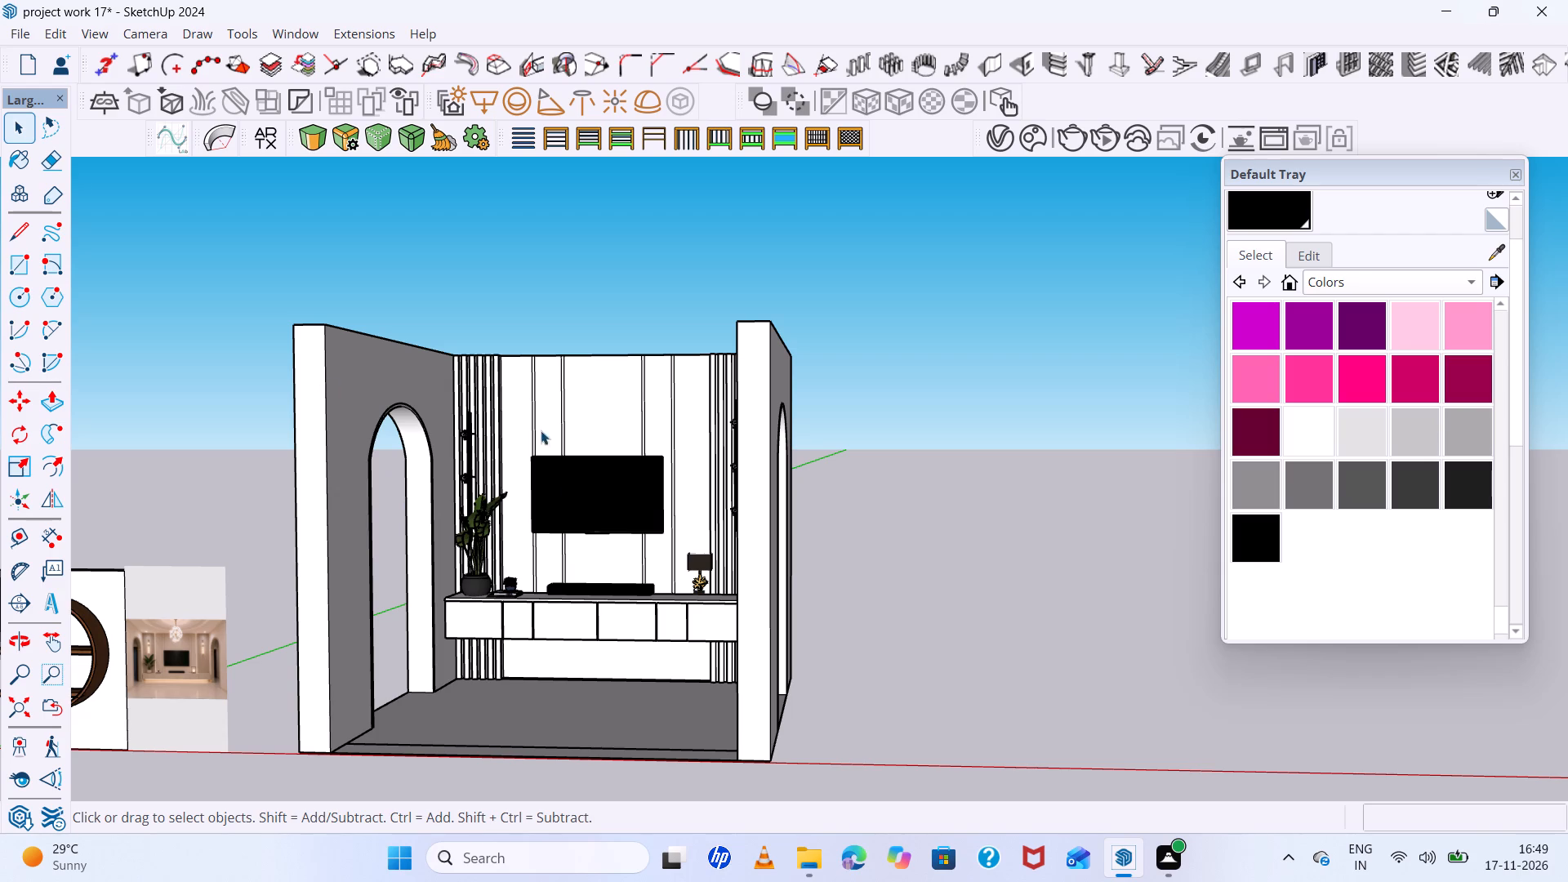
Reload the Colors material collection and browse its swatches for a colour to use in the room.
click(1401, 280)
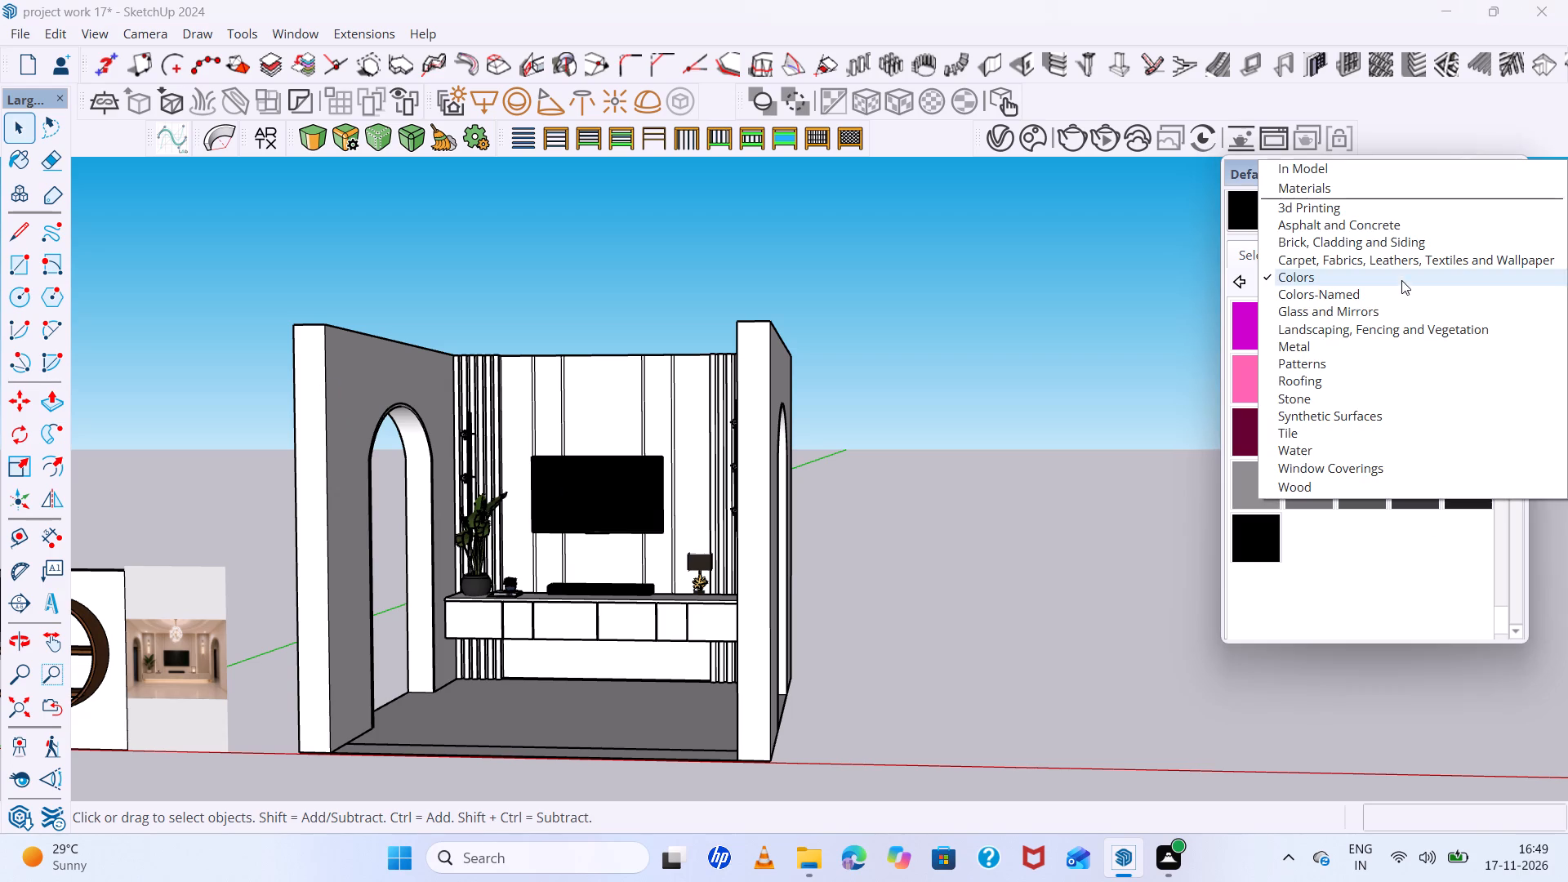
click(1315, 277)
scroll(1289, 341, down, 4)
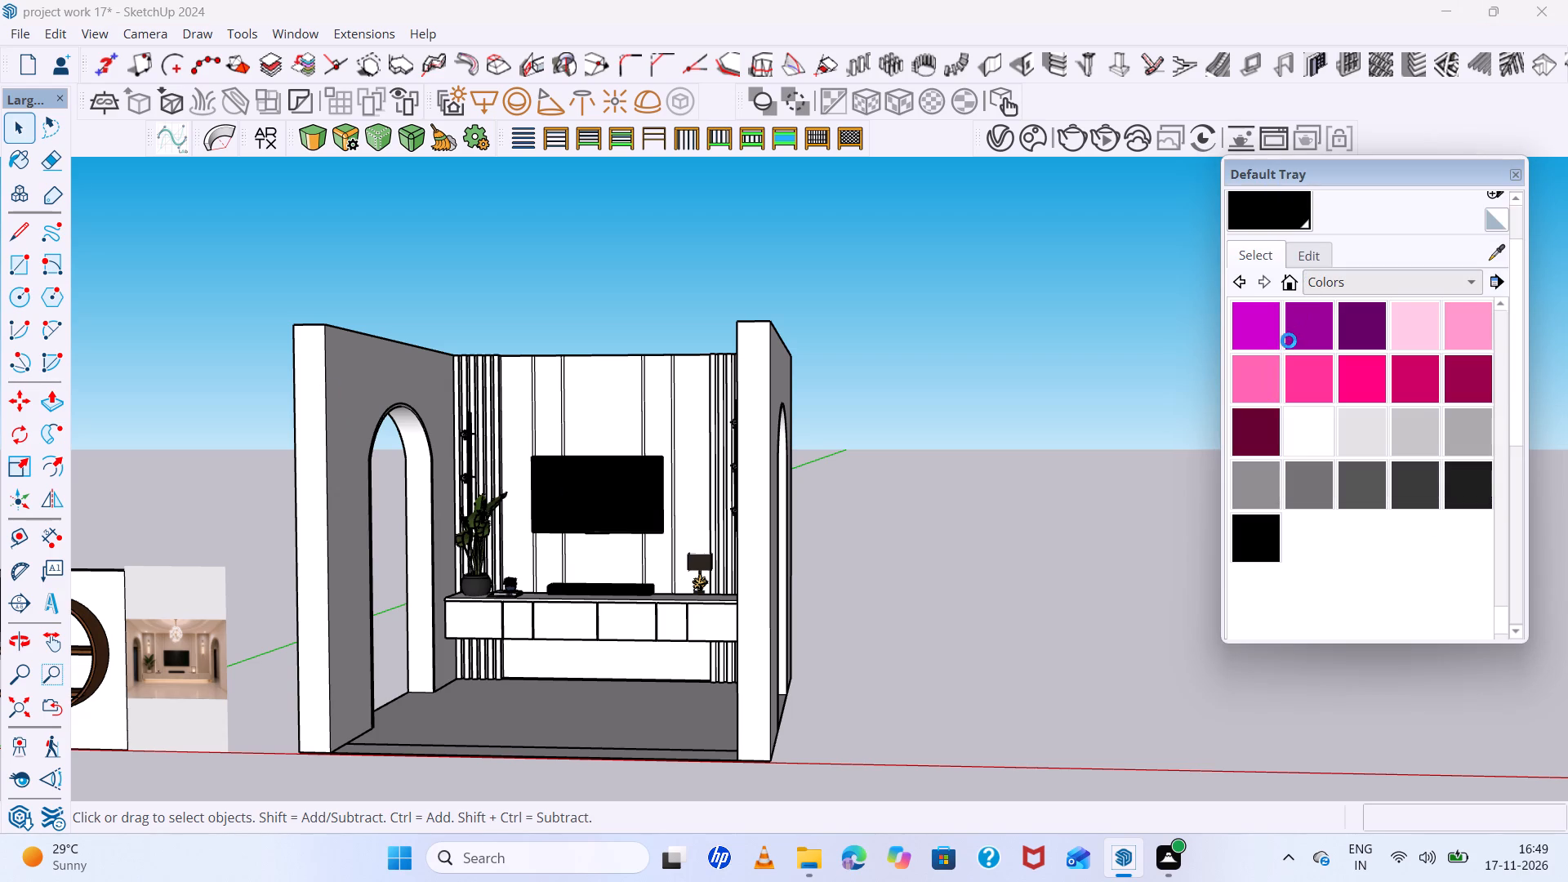
scroll(1289, 341, down, 2)
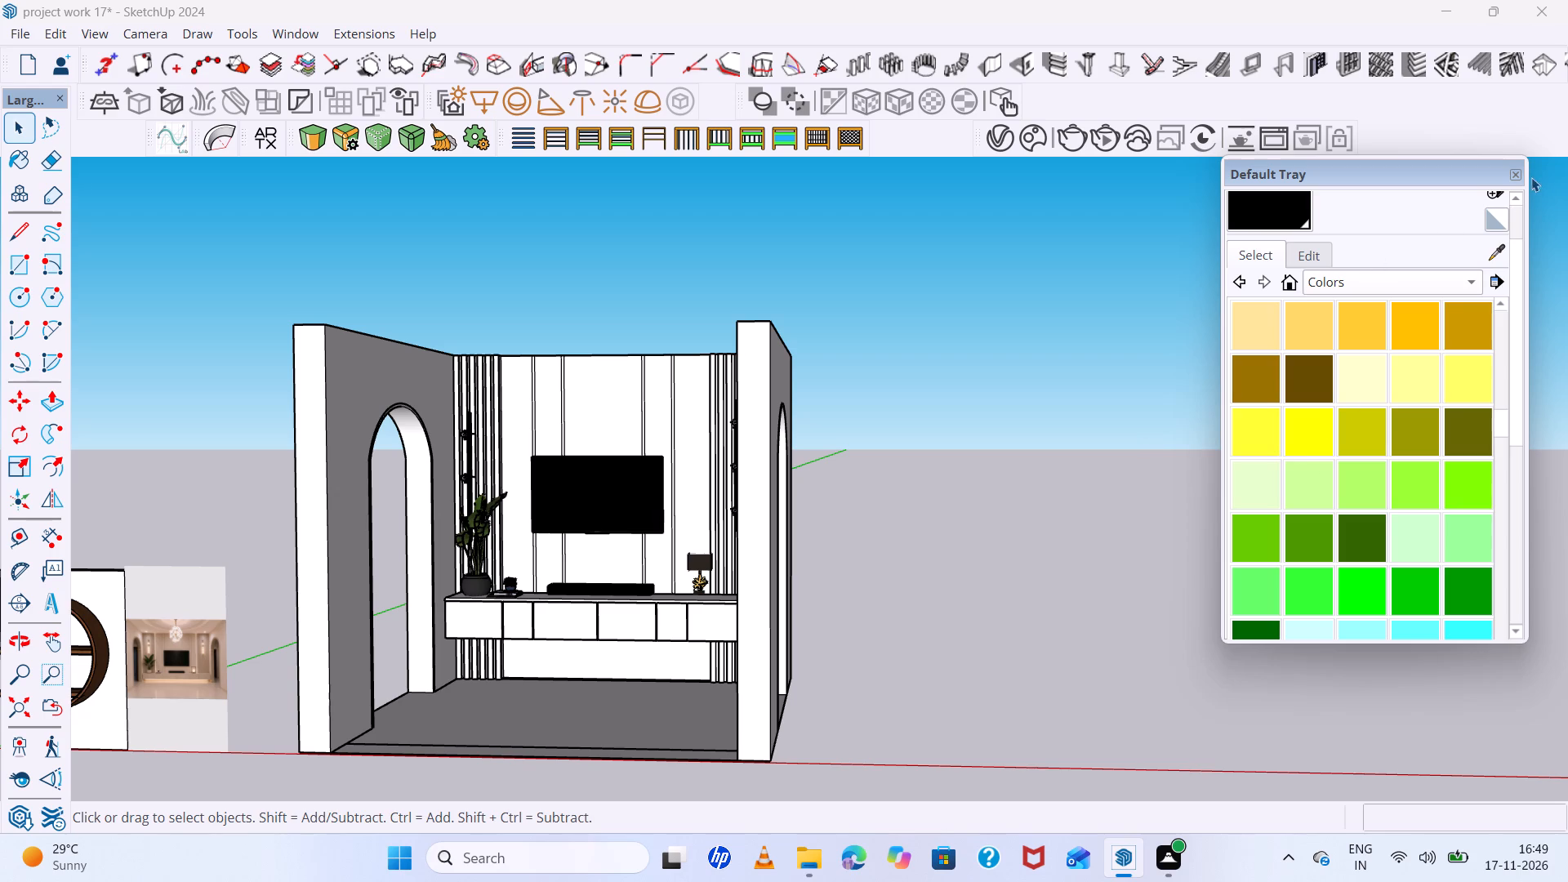
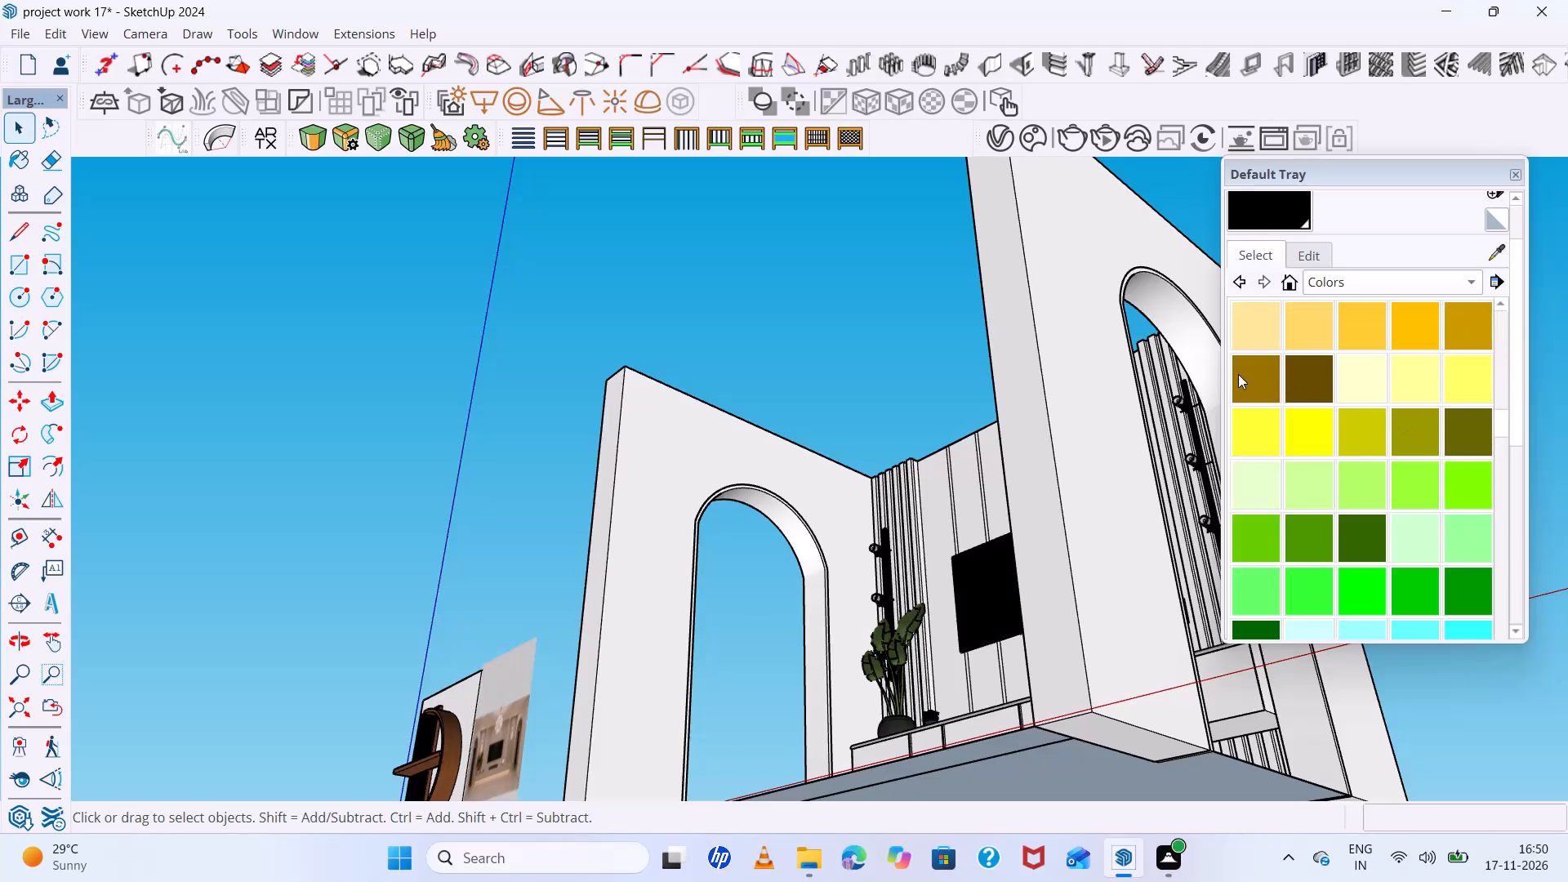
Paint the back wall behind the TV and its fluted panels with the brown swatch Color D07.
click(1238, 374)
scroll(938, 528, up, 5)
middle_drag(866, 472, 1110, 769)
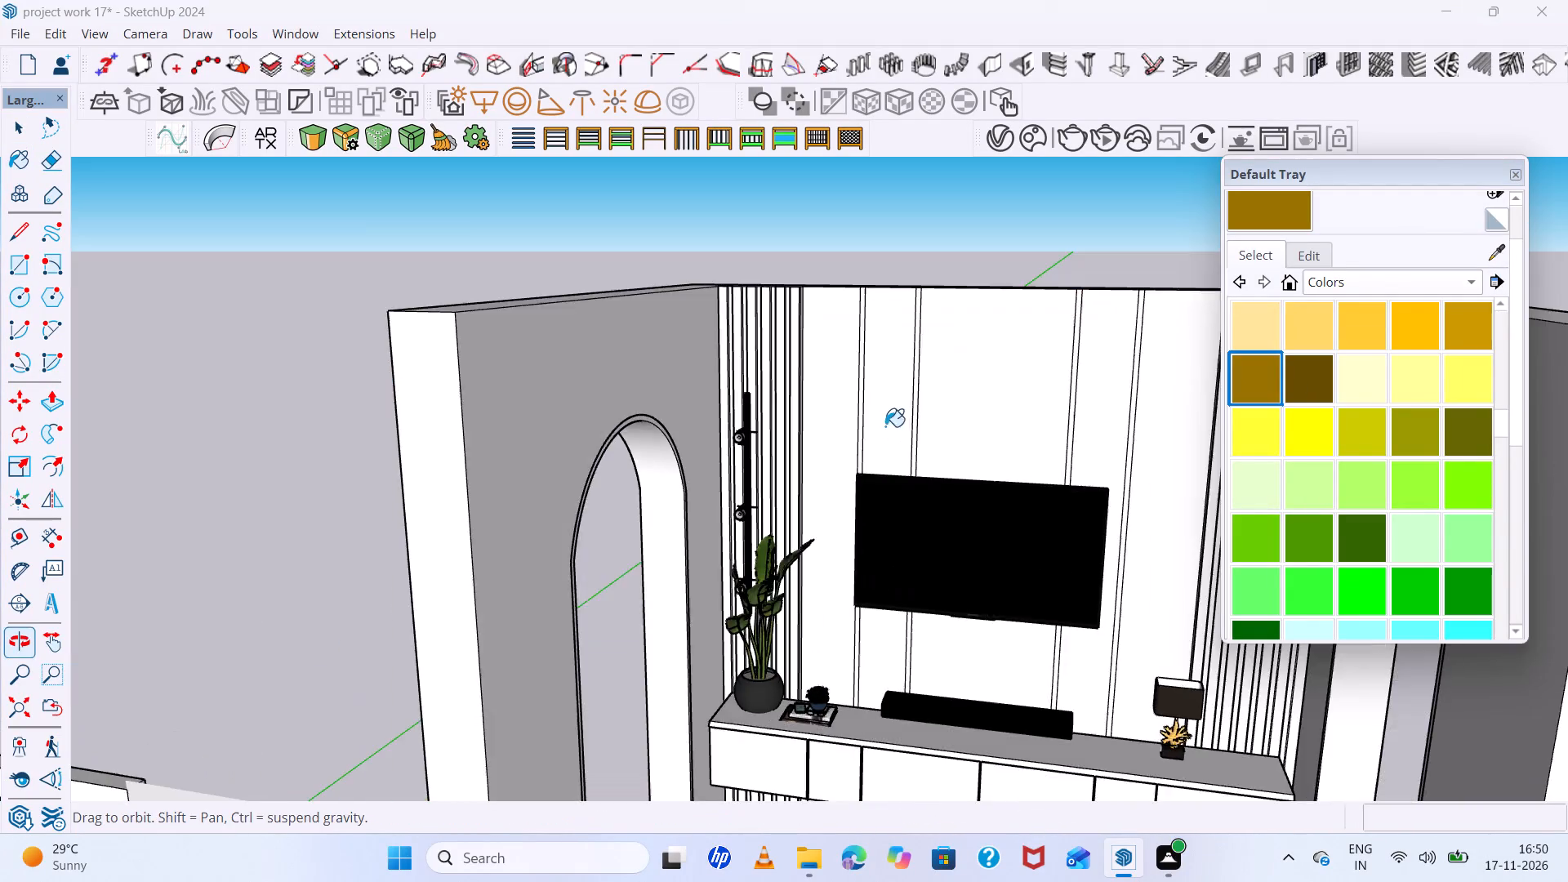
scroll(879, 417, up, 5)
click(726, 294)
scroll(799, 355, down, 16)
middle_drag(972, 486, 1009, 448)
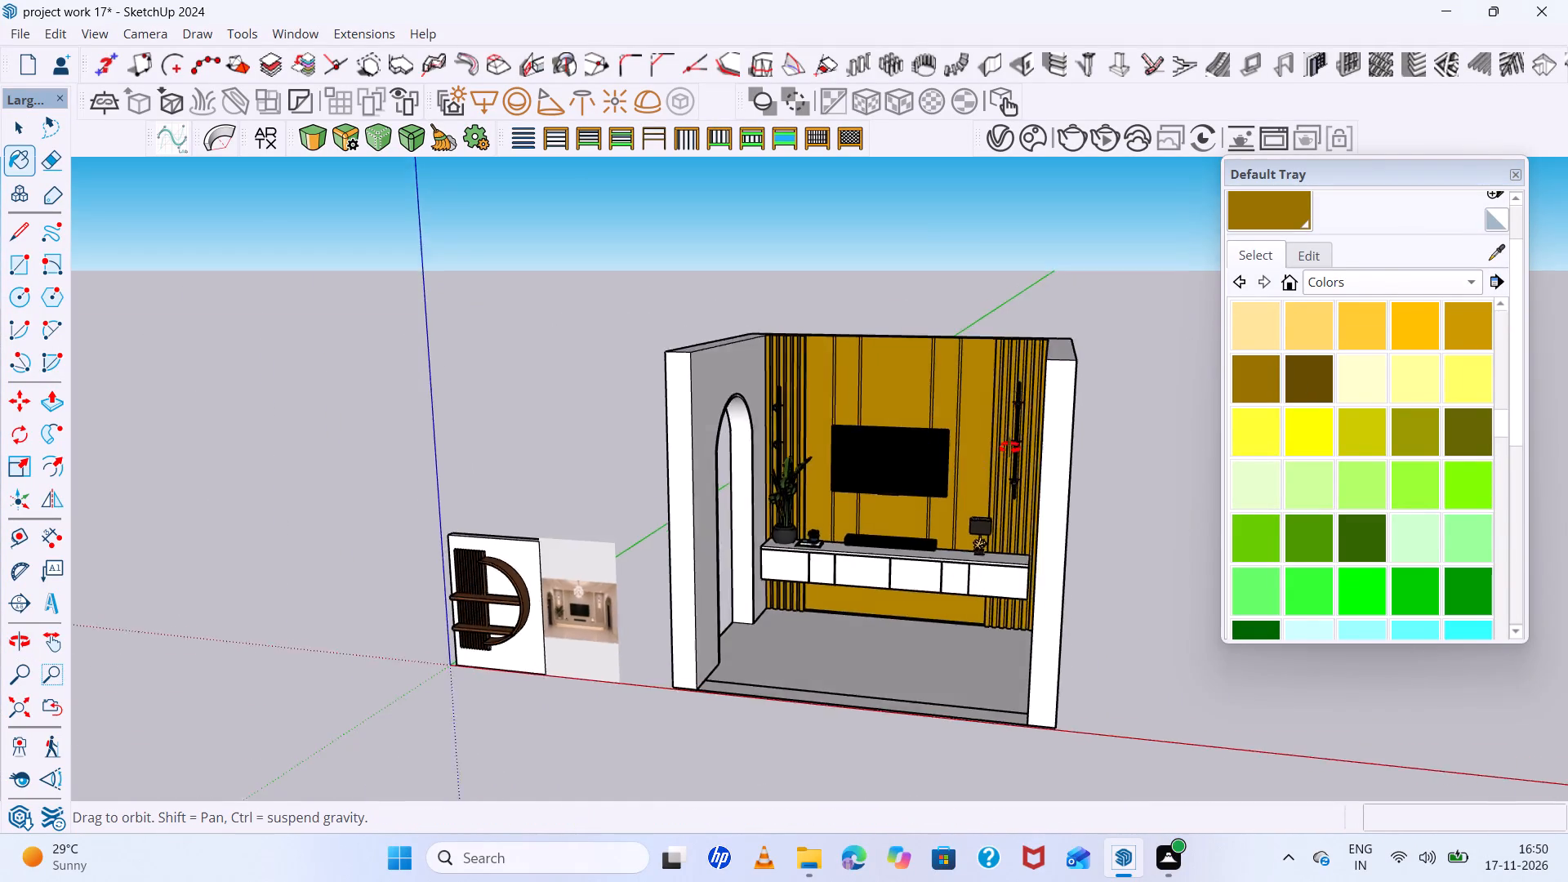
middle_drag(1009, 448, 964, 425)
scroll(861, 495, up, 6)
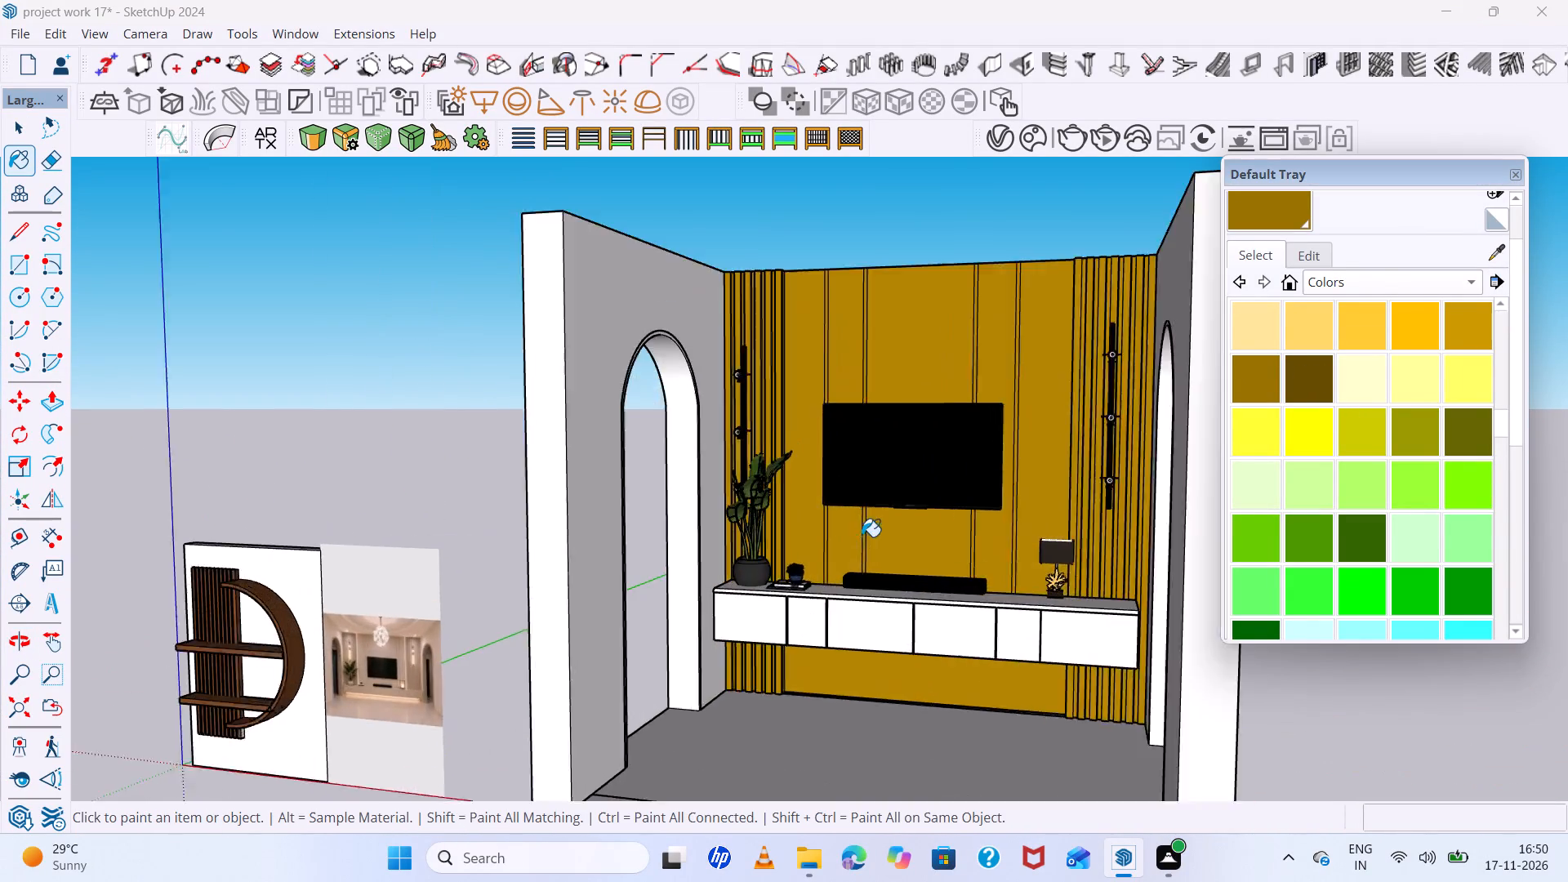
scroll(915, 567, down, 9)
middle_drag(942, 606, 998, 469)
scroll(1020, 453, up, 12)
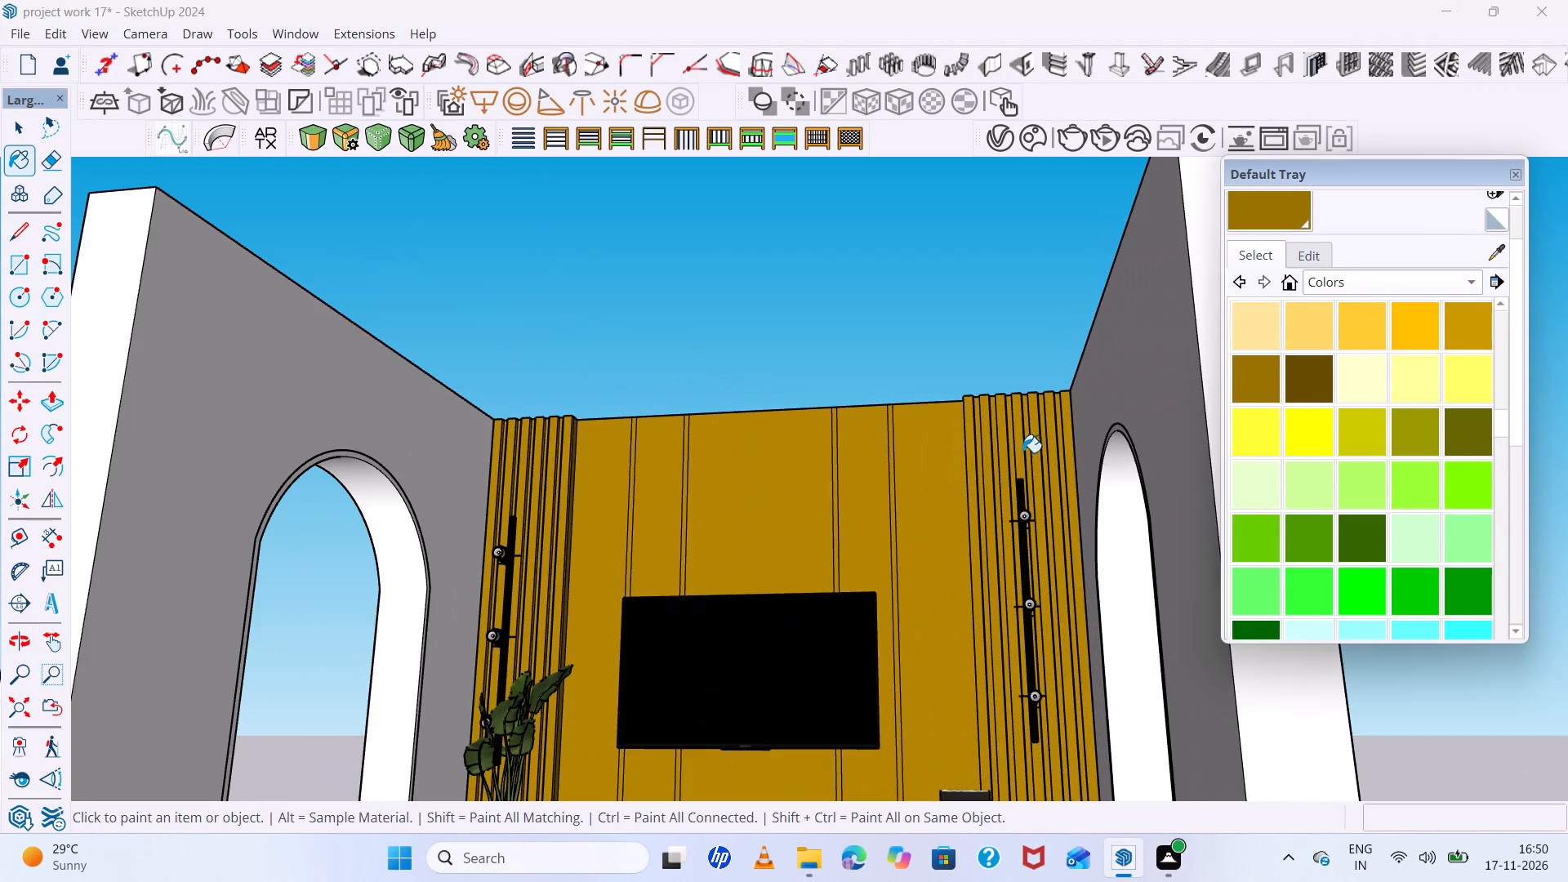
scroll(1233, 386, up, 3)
Start a new colour material based on the current swatch and set its red value to 188.
click(1494, 263)
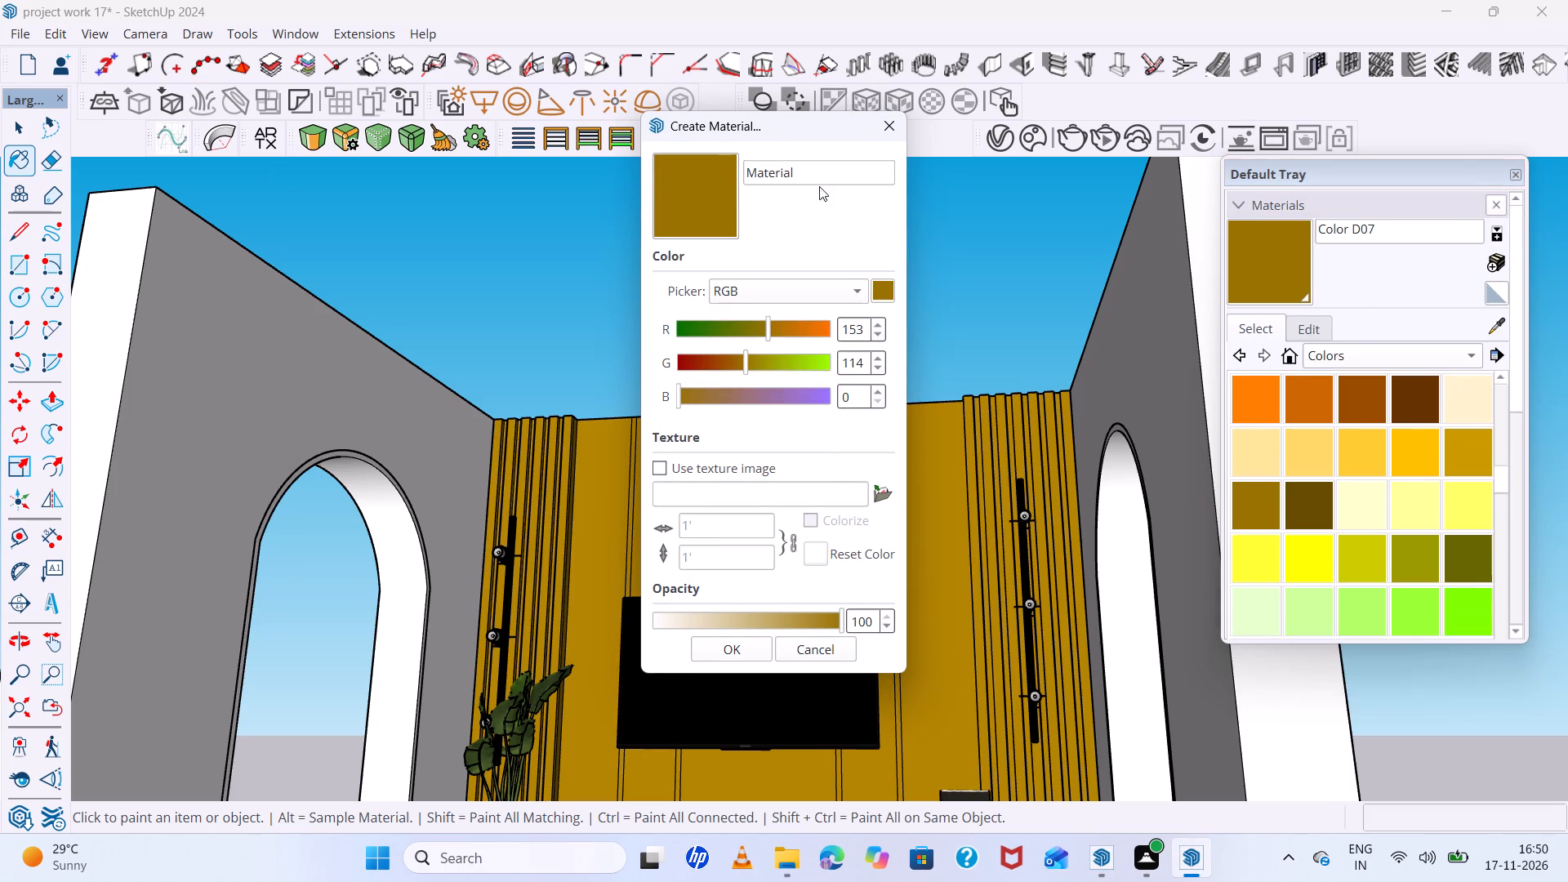
drag(790, 123, 1422, 346)
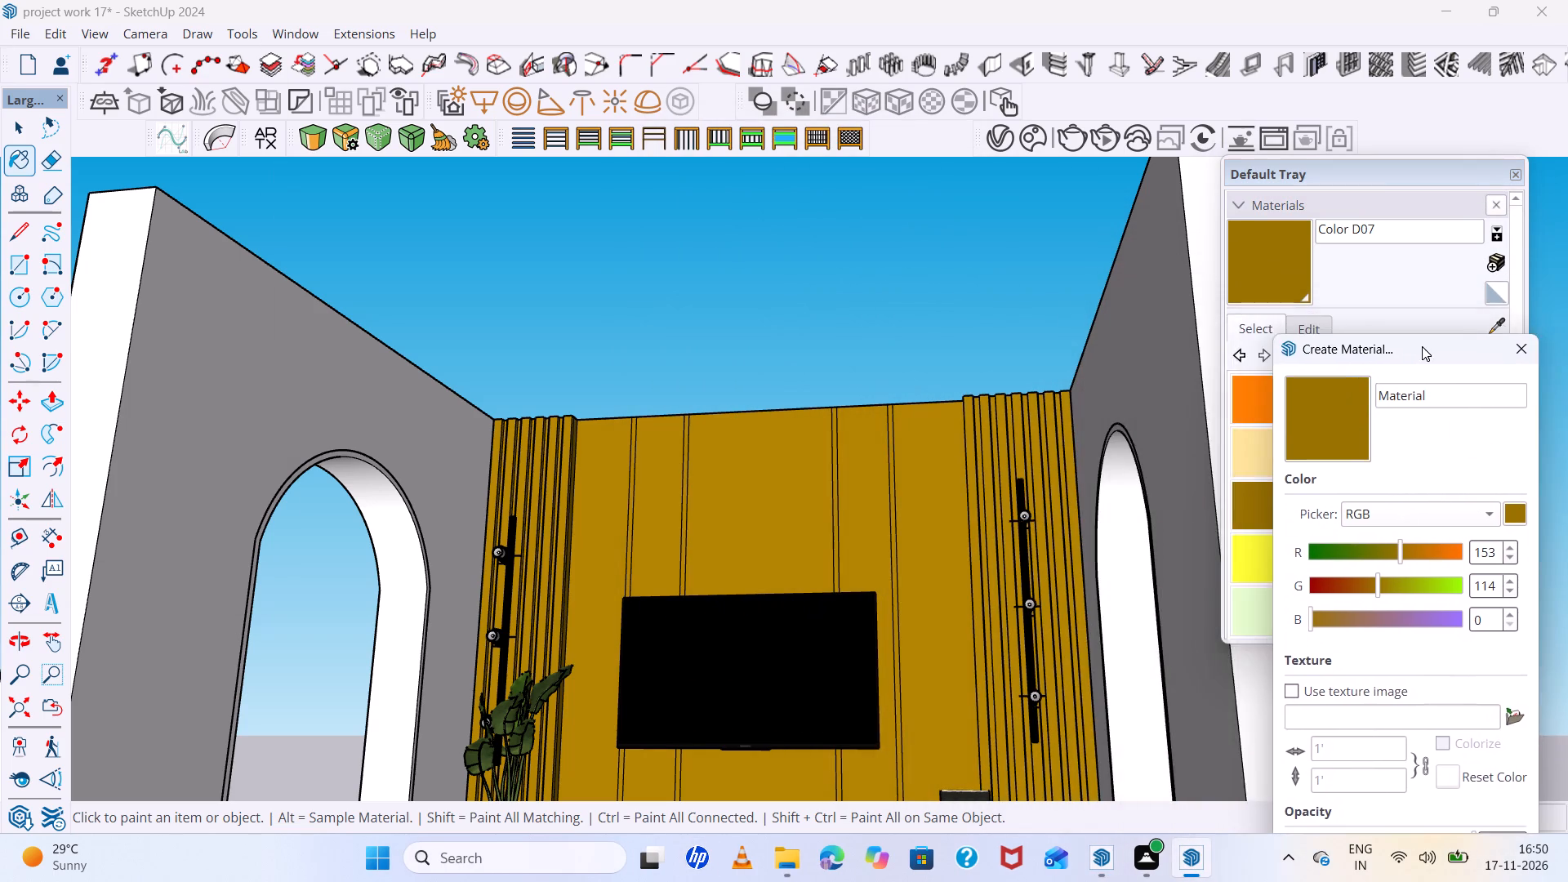
drag(1422, 346, 1050, 220)
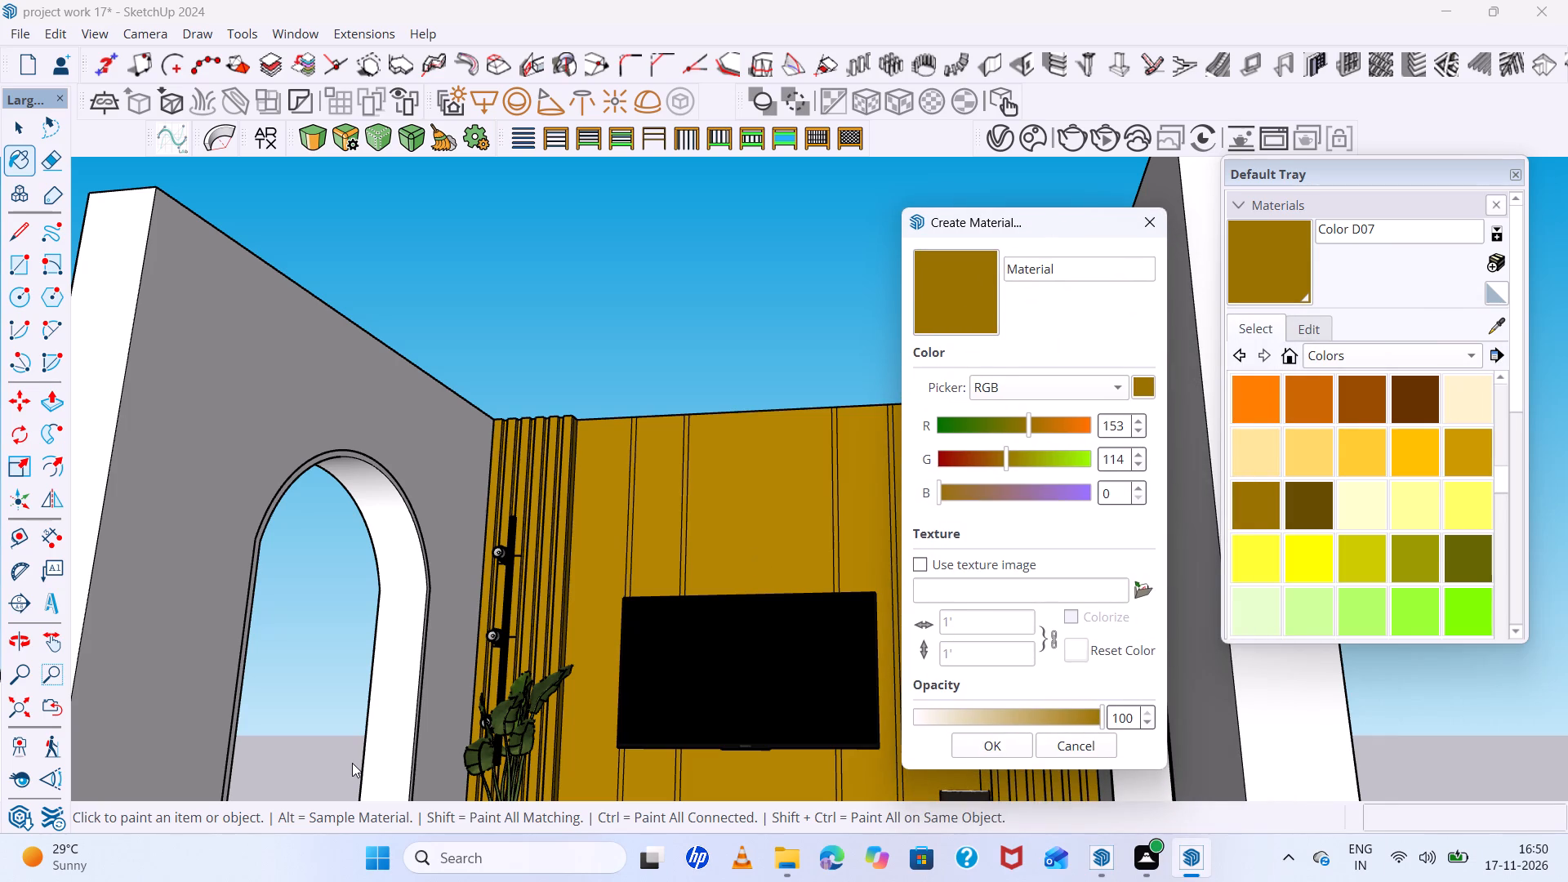
scroll(528, 446, down, 10)
click(677, 334)
scroll(577, 374, down, 8)
click(1400, 745)
scroll(803, 586, down, 2)
click(1389, 719)
scroll(1018, 670, down, 6)
click(1138, 423)
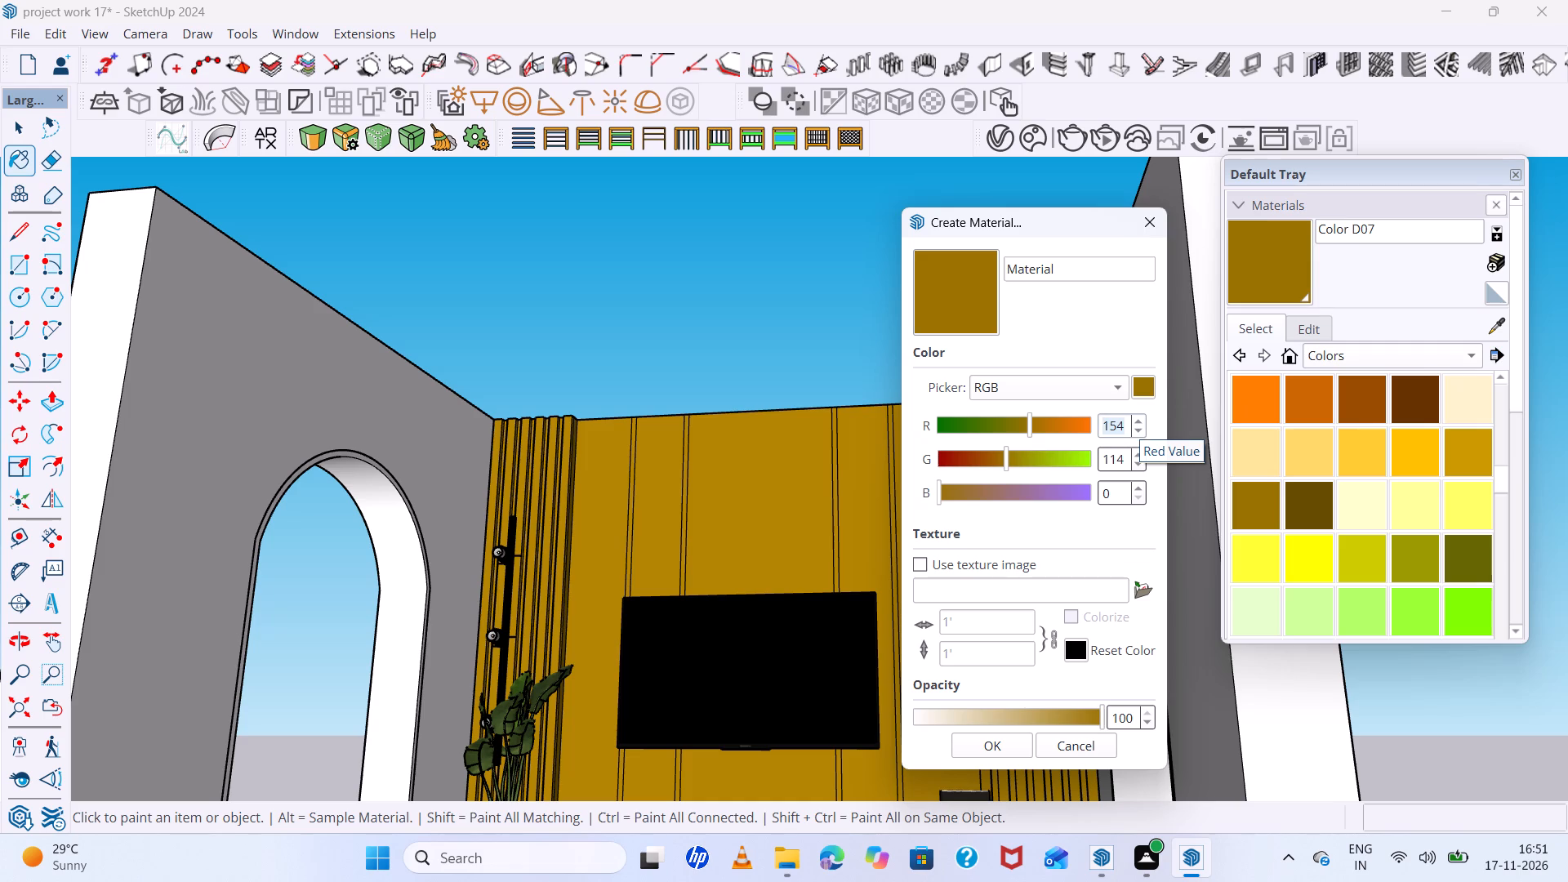
key(BackSpace)
text(188)
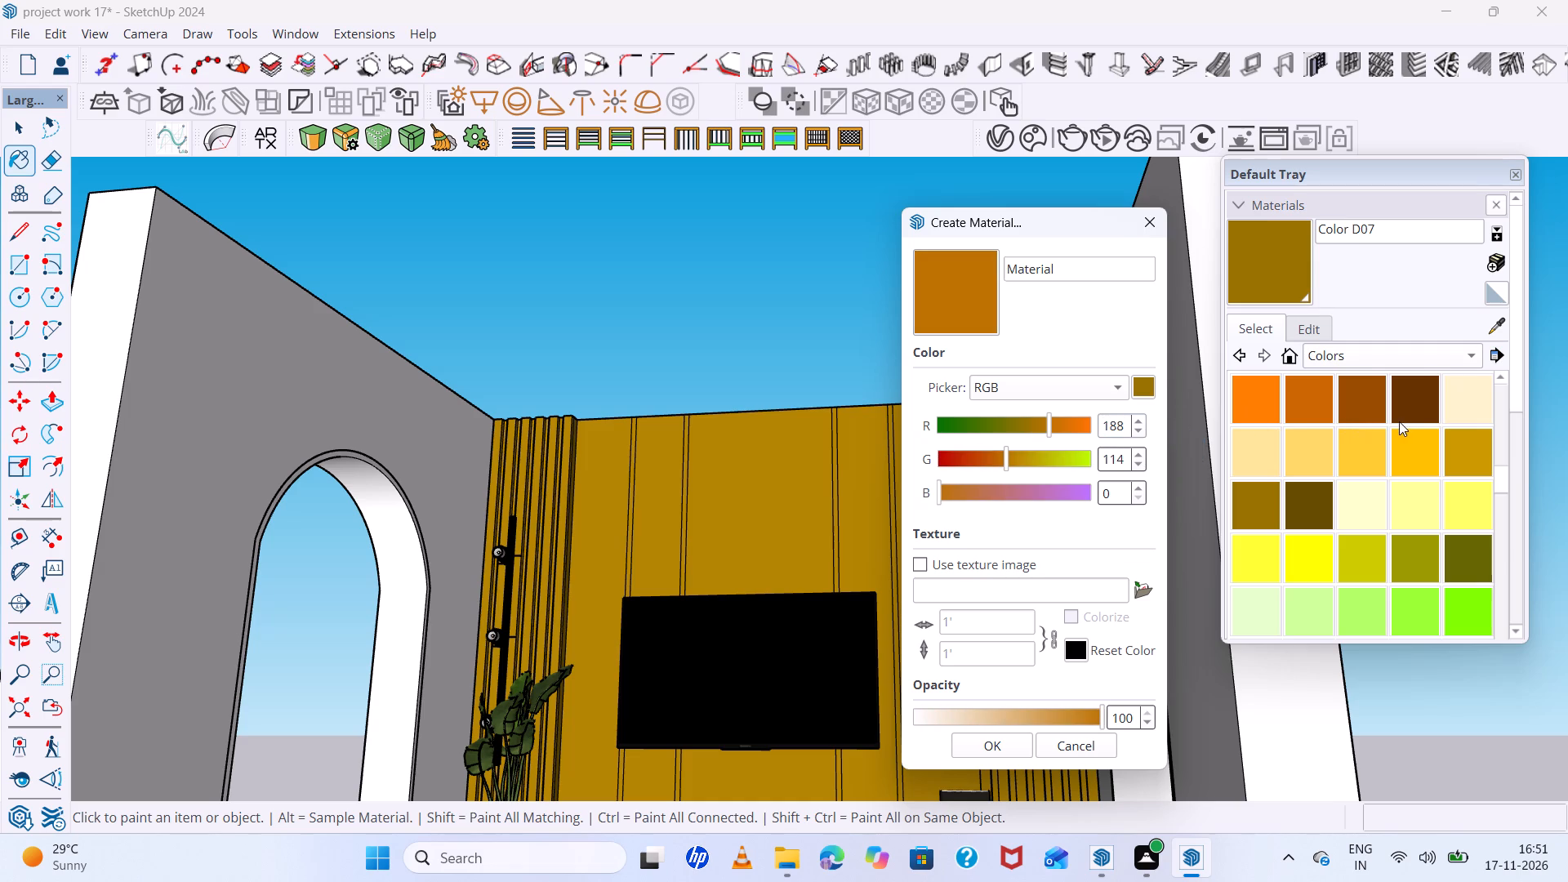
Set the new material's green value to 162 and its blue value to 147, and create it.
click(1125, 457)
key(BackSpace)
key(BackSpace)
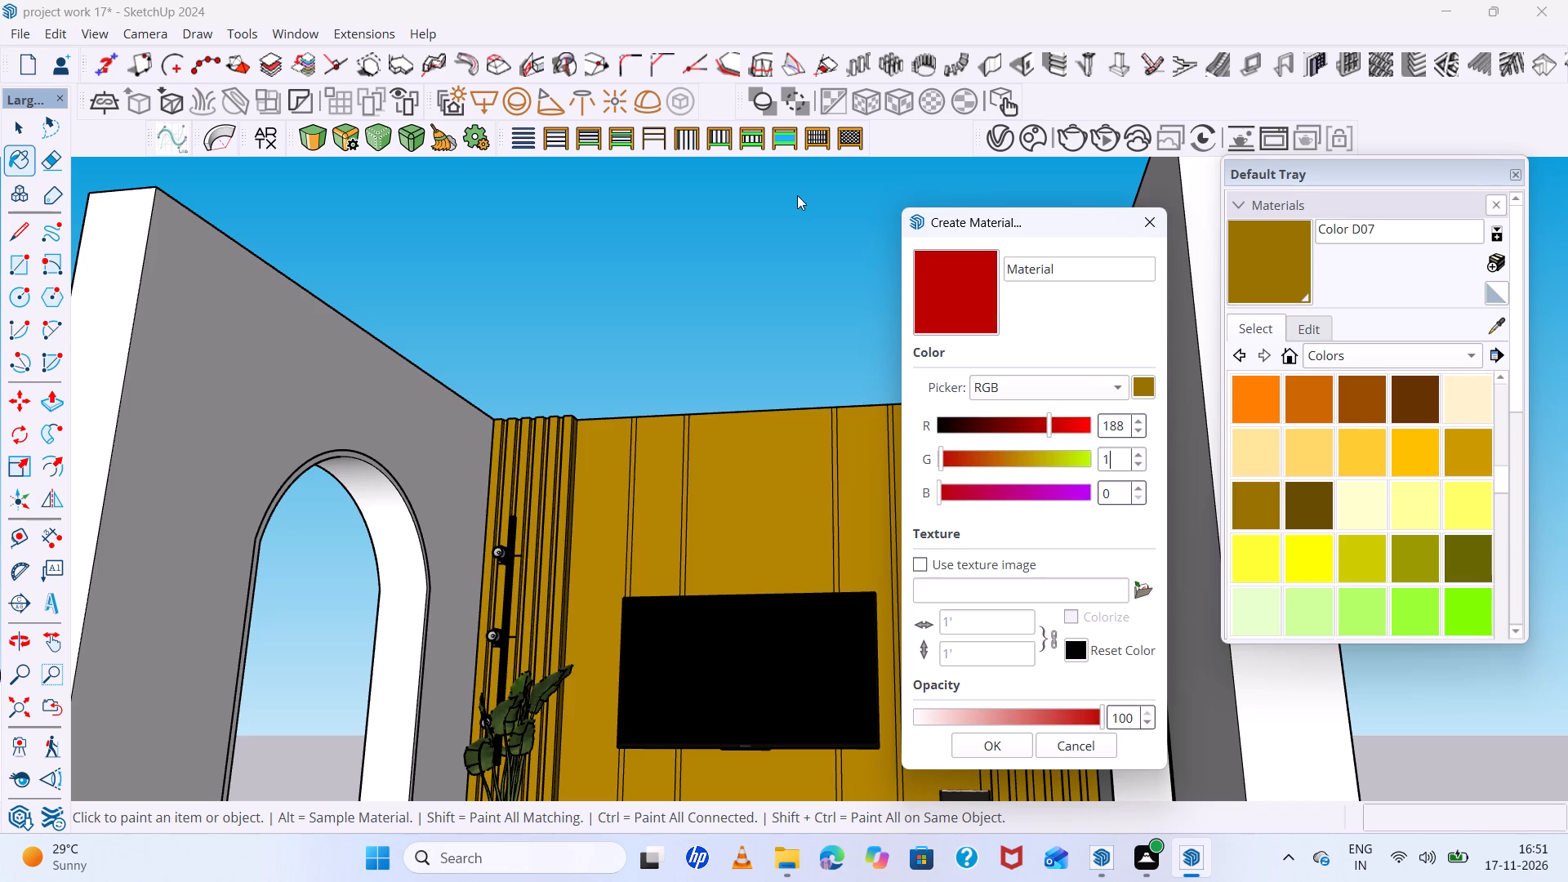
key(BackSpace)
key(BackSpace)
text(162)
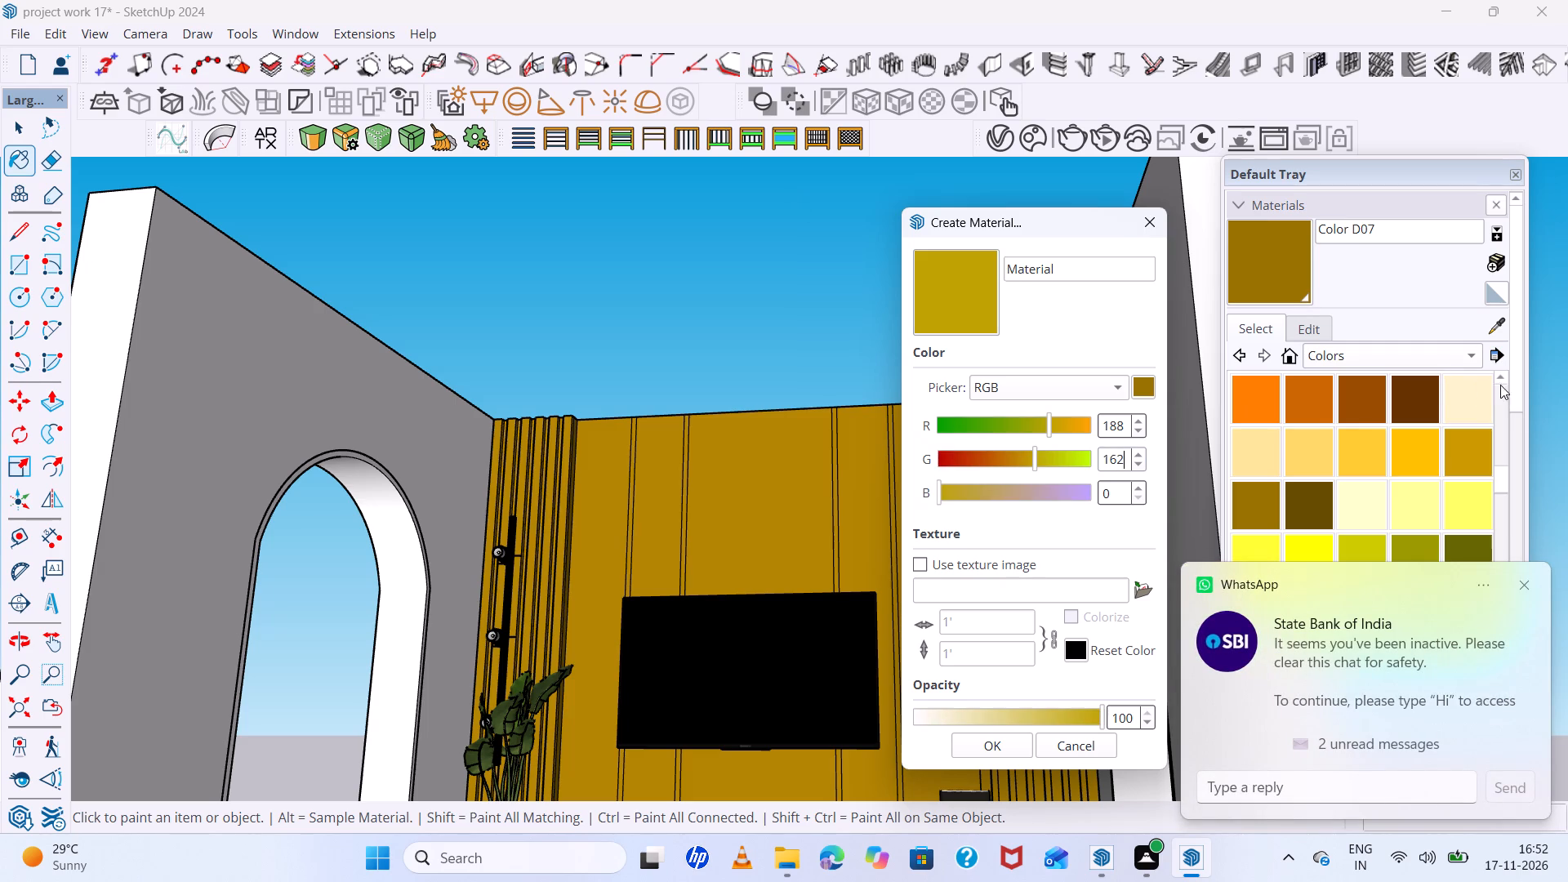
click(1523, 585)
click(1123, 490)
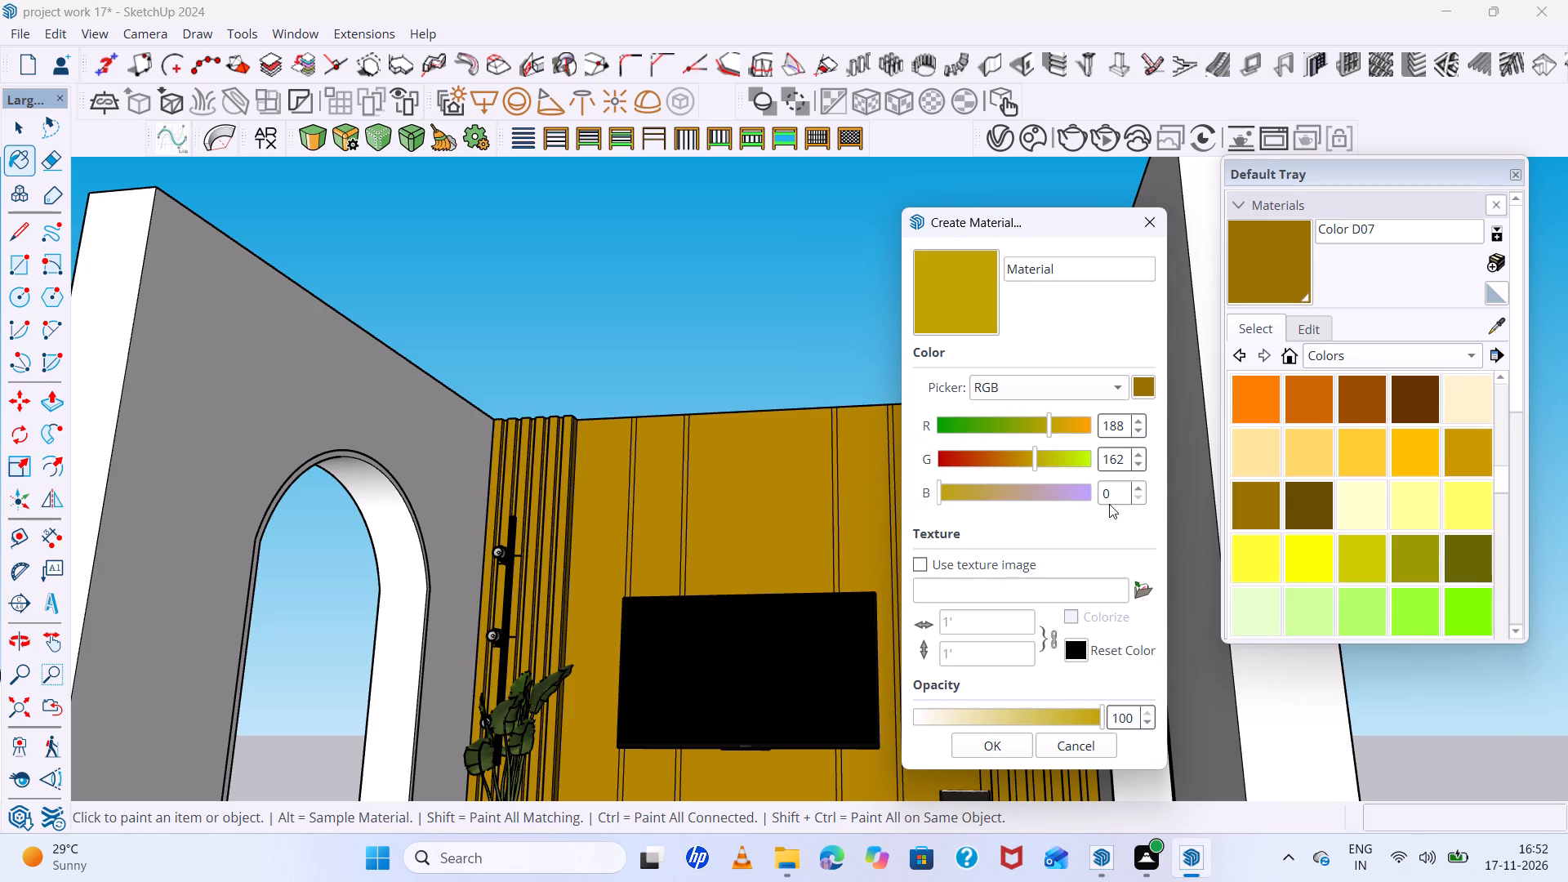
key(BackSpace)
key(BackSpace)
key(1)
key(4)
key(7)
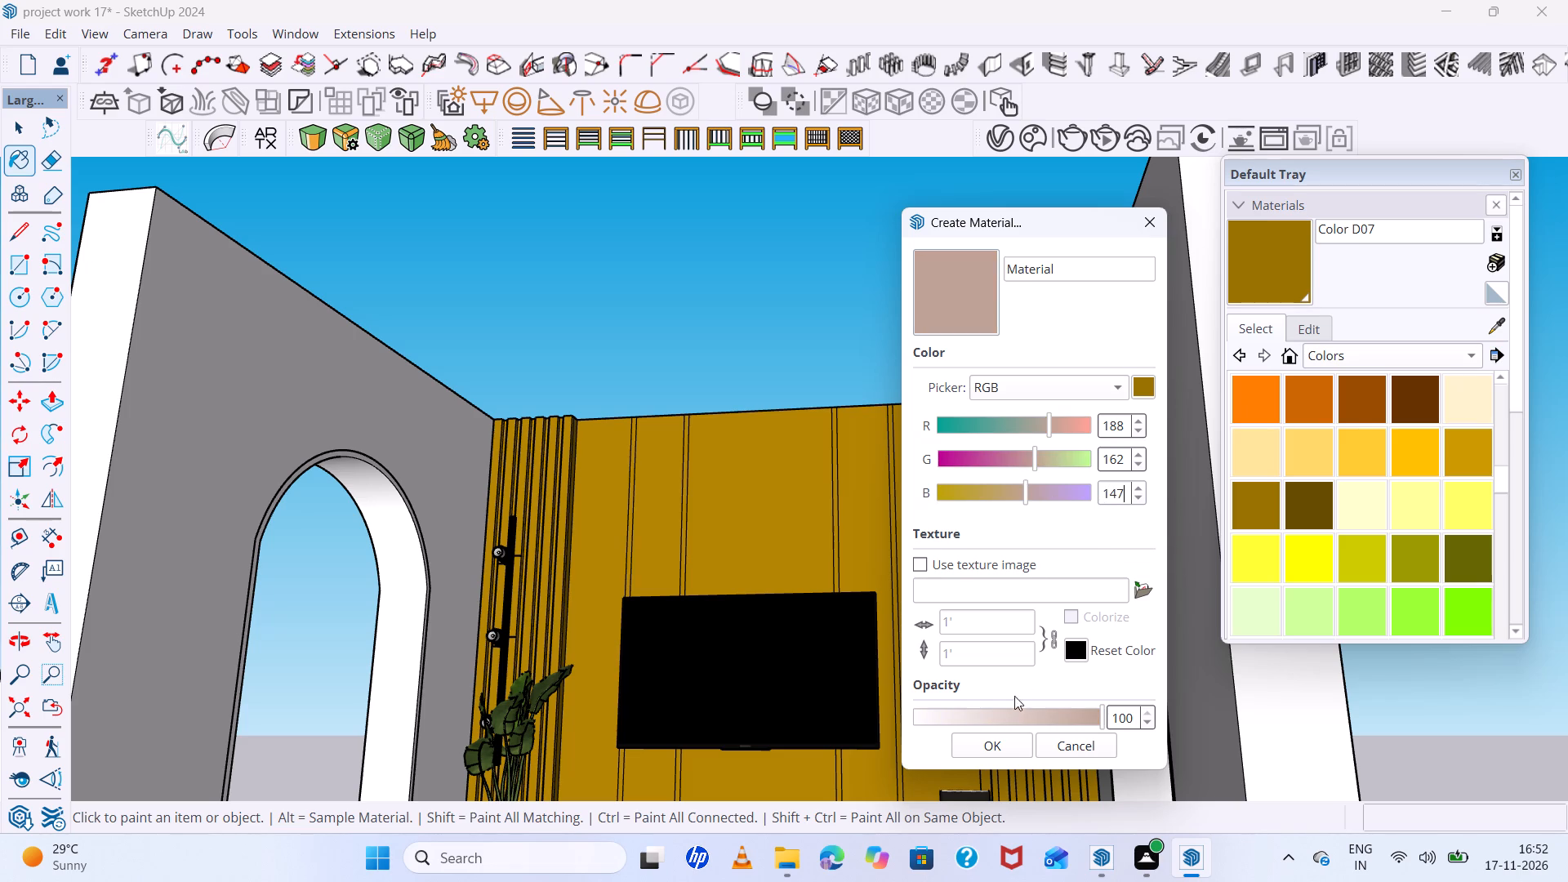
click(989, 742)
Paint the back wall behind the TV with the new beige-pink material.
click(797, 516)
scroll(768, 502, down, 2)
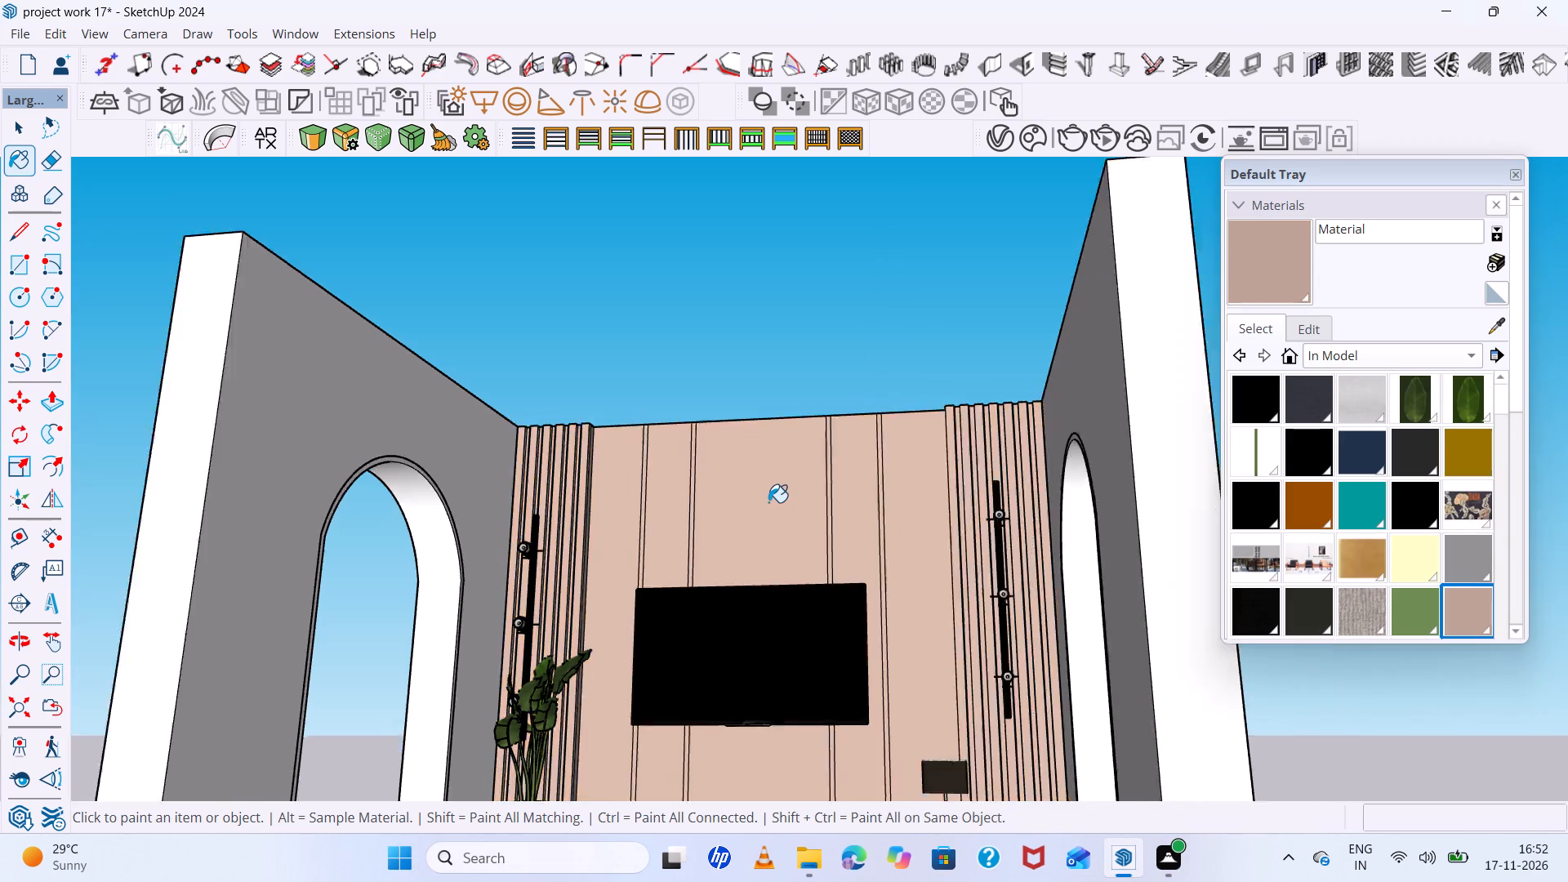
scroll(768, 502, down, 3)
Paint both arched side walls with the same beige-pink material.
middle_drag(767, 508, 782, 649)
scroll(765, 612, up, 1)
scroll(721, 555, down, 6)
middle_drag(717, 550, 641, 557)
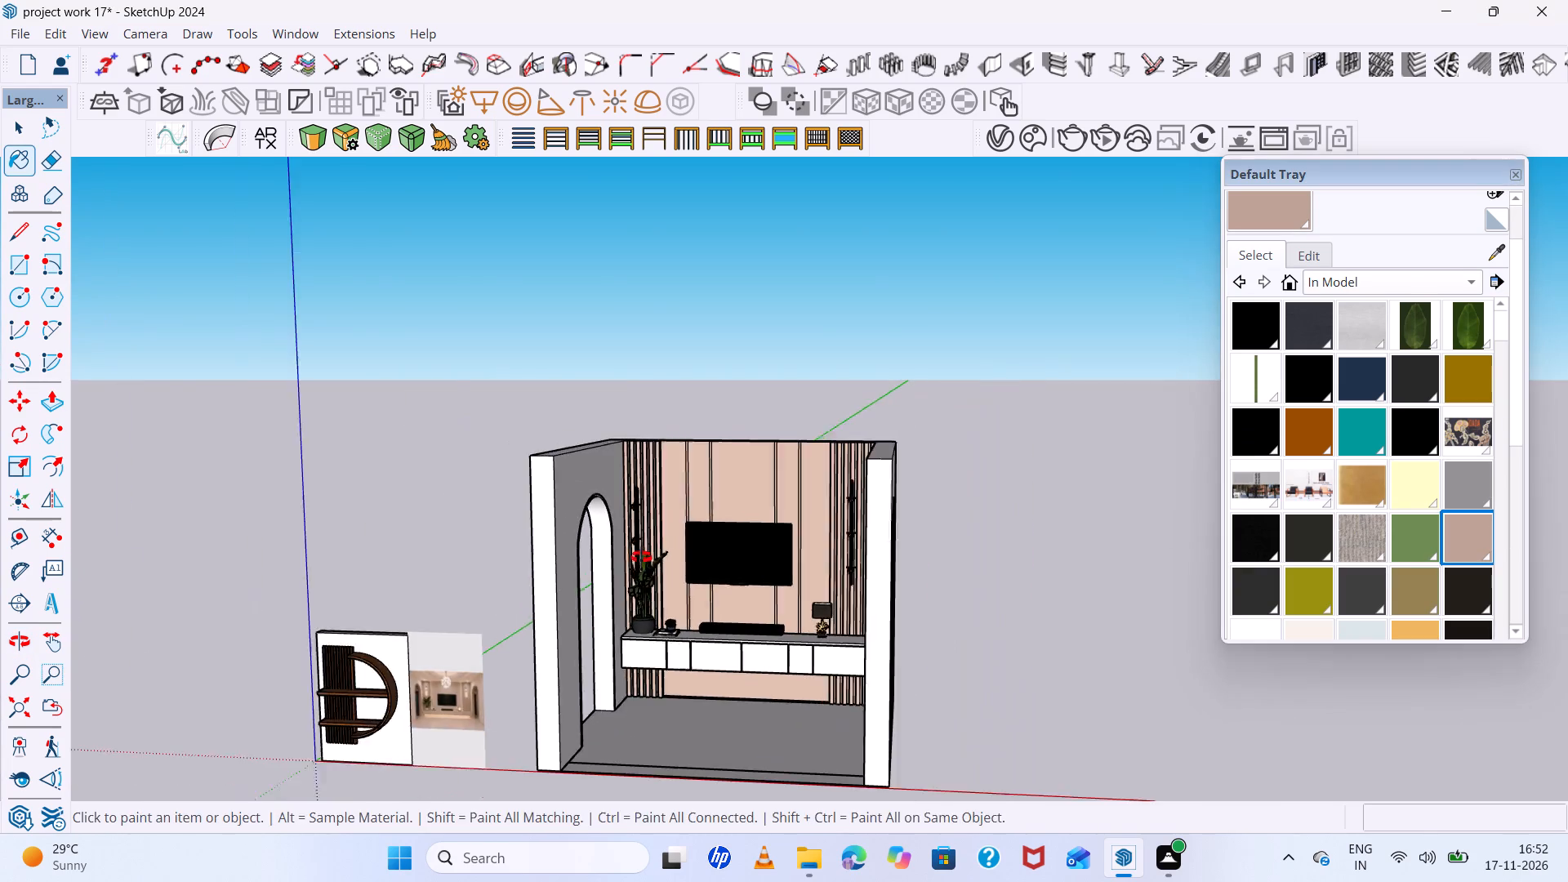
middle_drag(641, 557, 541, 563)
scroll(588, 481, up, 6)
click(591, 480)
scroll(563, 487, down, 6)
middle_drag(572, 503, 1010, 596)
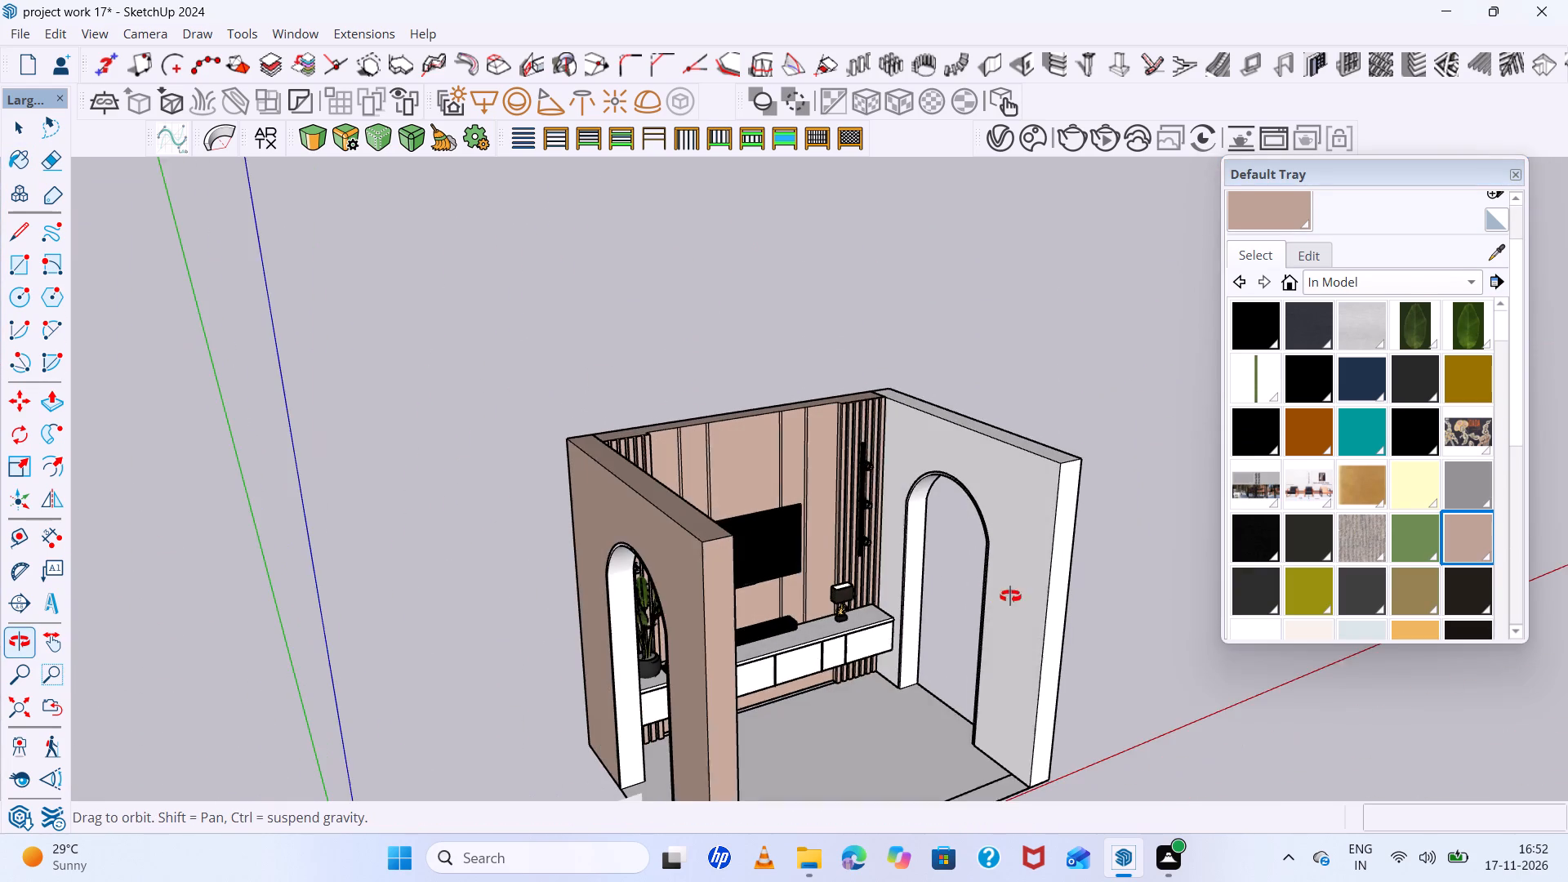
middle_drag(1010, 596, 1011, 593)
click(1009, 491)
Examine the painted room from several angles and compare its wall colours with the reference picture.
scroll(853, 502, down, 5)
middle_drag(817, 510, 506, 453)
scroll(643, 501, up, 6)
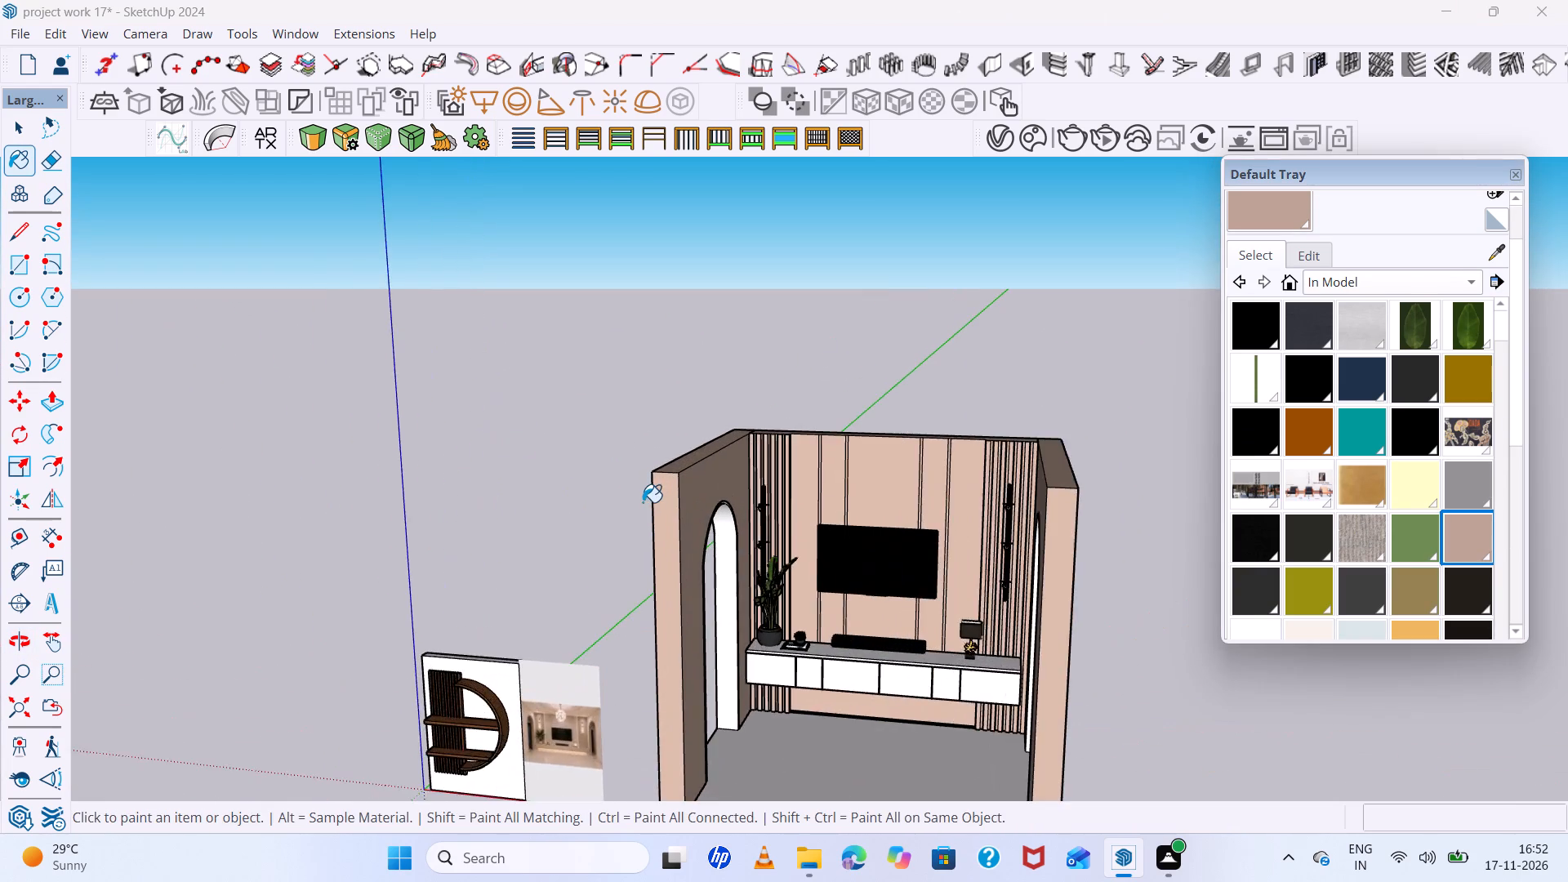
scroll(643, 502, up, 5)
scroll(619, 464, down, 6)
middle_drag(609, 454, 613, 376)
scroll(736, 403, up, 7)
scroll(673, 385, down, 9)
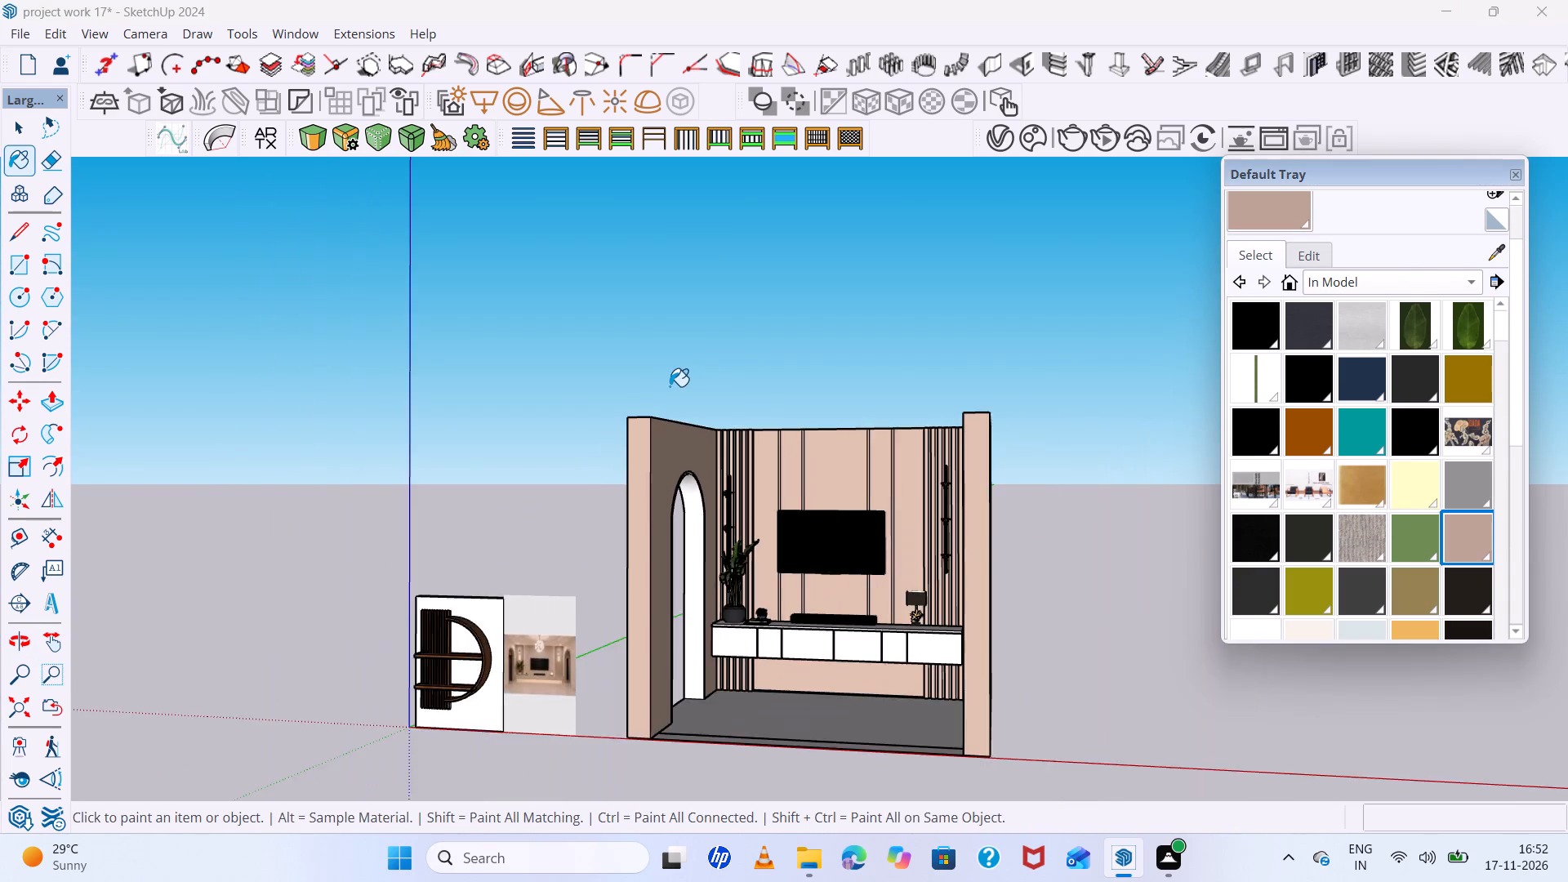
scroll(670, 386, down, 4)
middle_drag(758, 414, 842, 471)
scroll(862, 501, up, 6)
middle_drag(924, 584, 921, 506)
scroll(418, 667, up, 8)
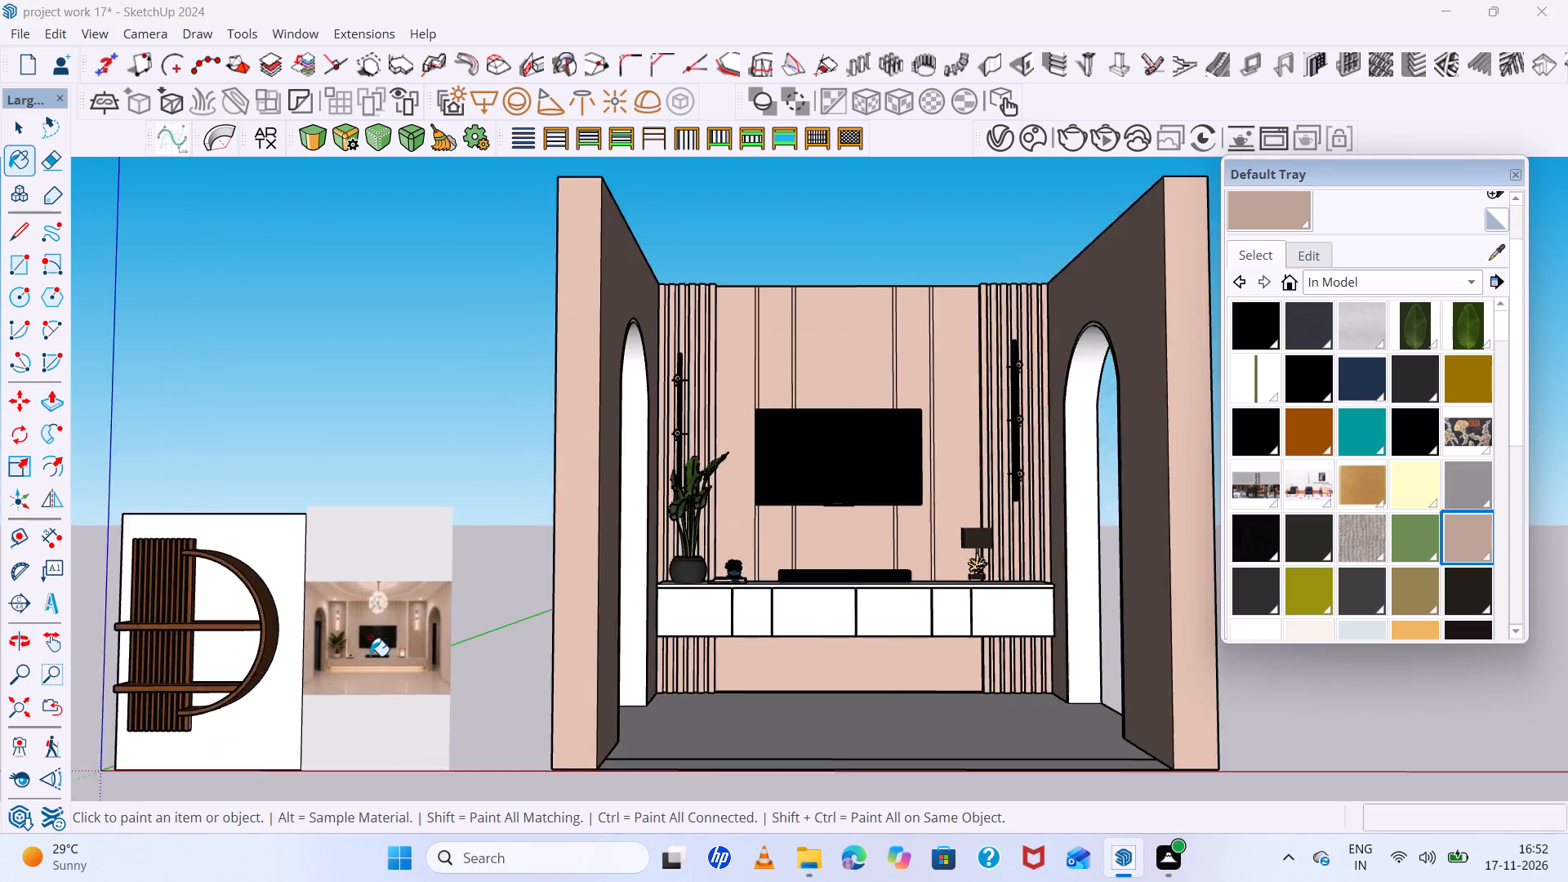
scroll(370, 656, up, 17)
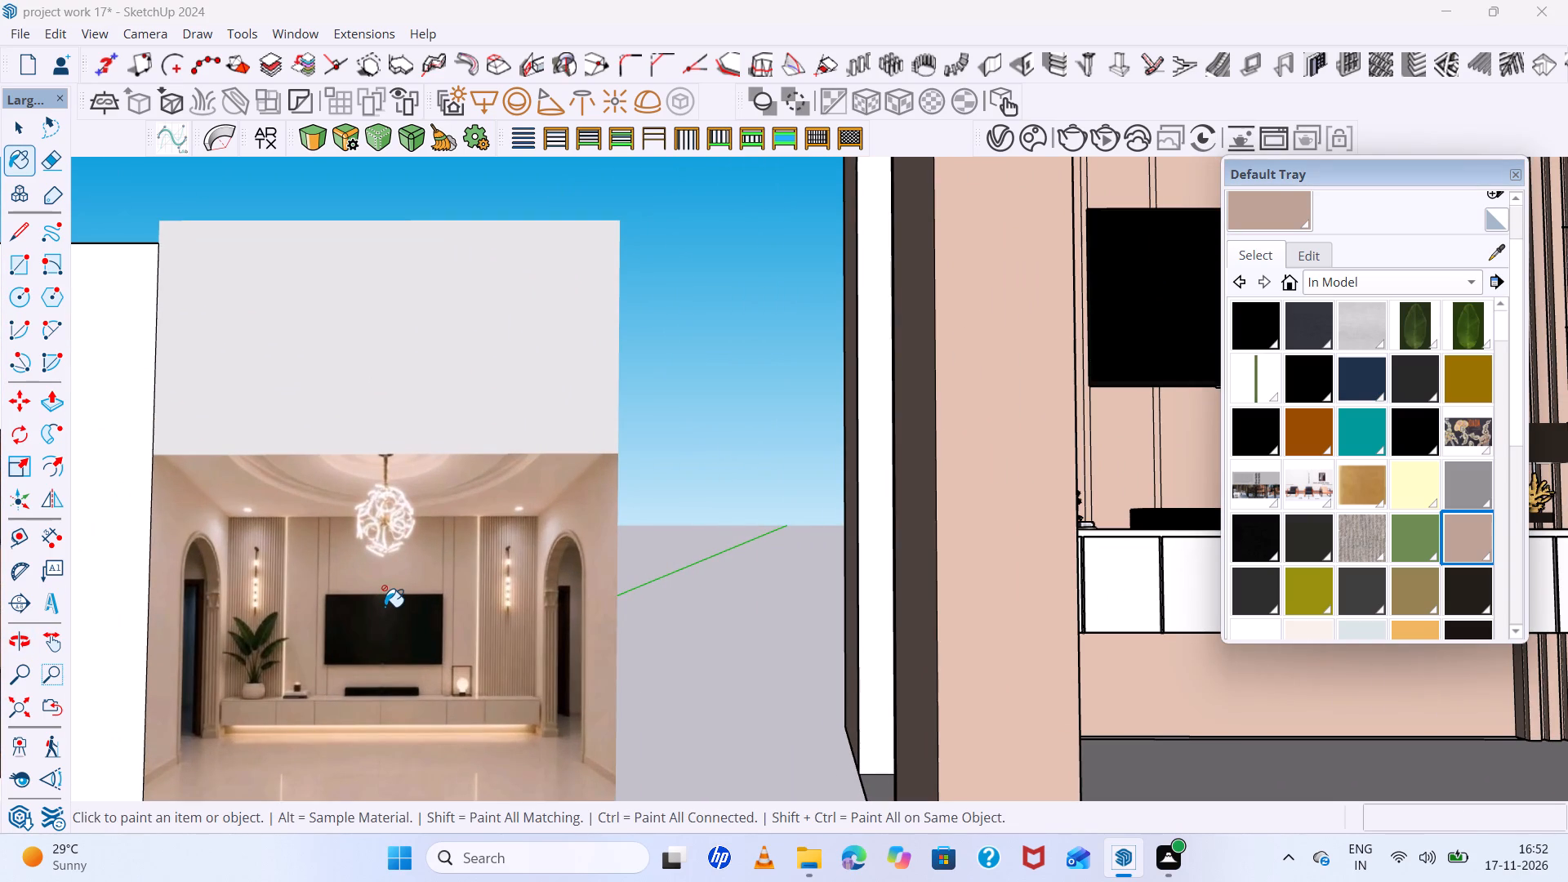
scroll(385, 605, down, 18)
middle_drag(406, 617, 354, 593)
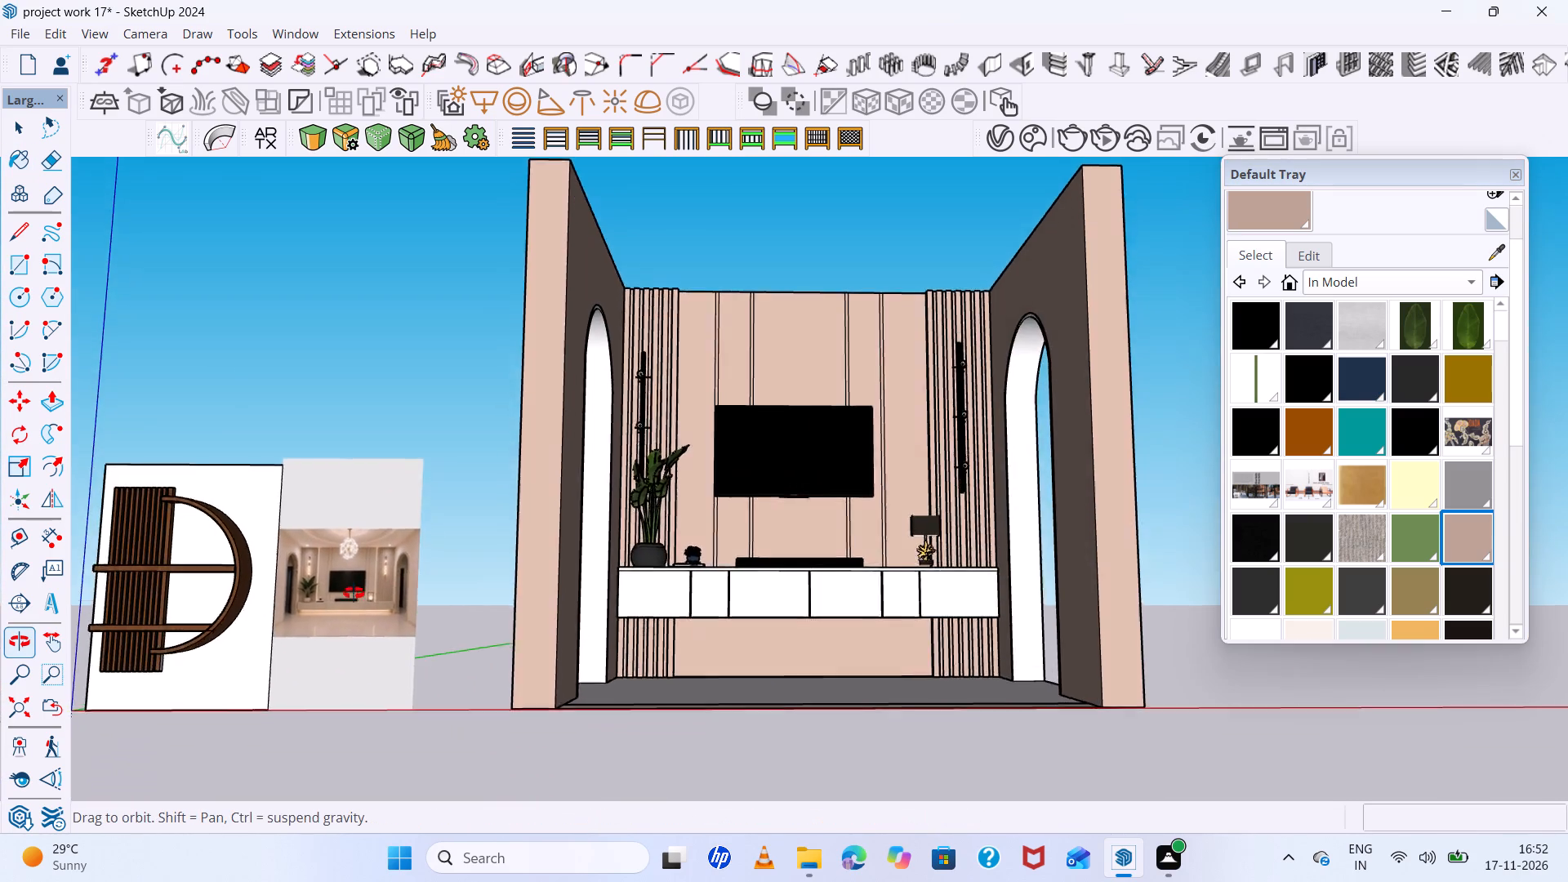
middle_drag(354, 593, 241, 731)
scroll(529, 578, up, 6)
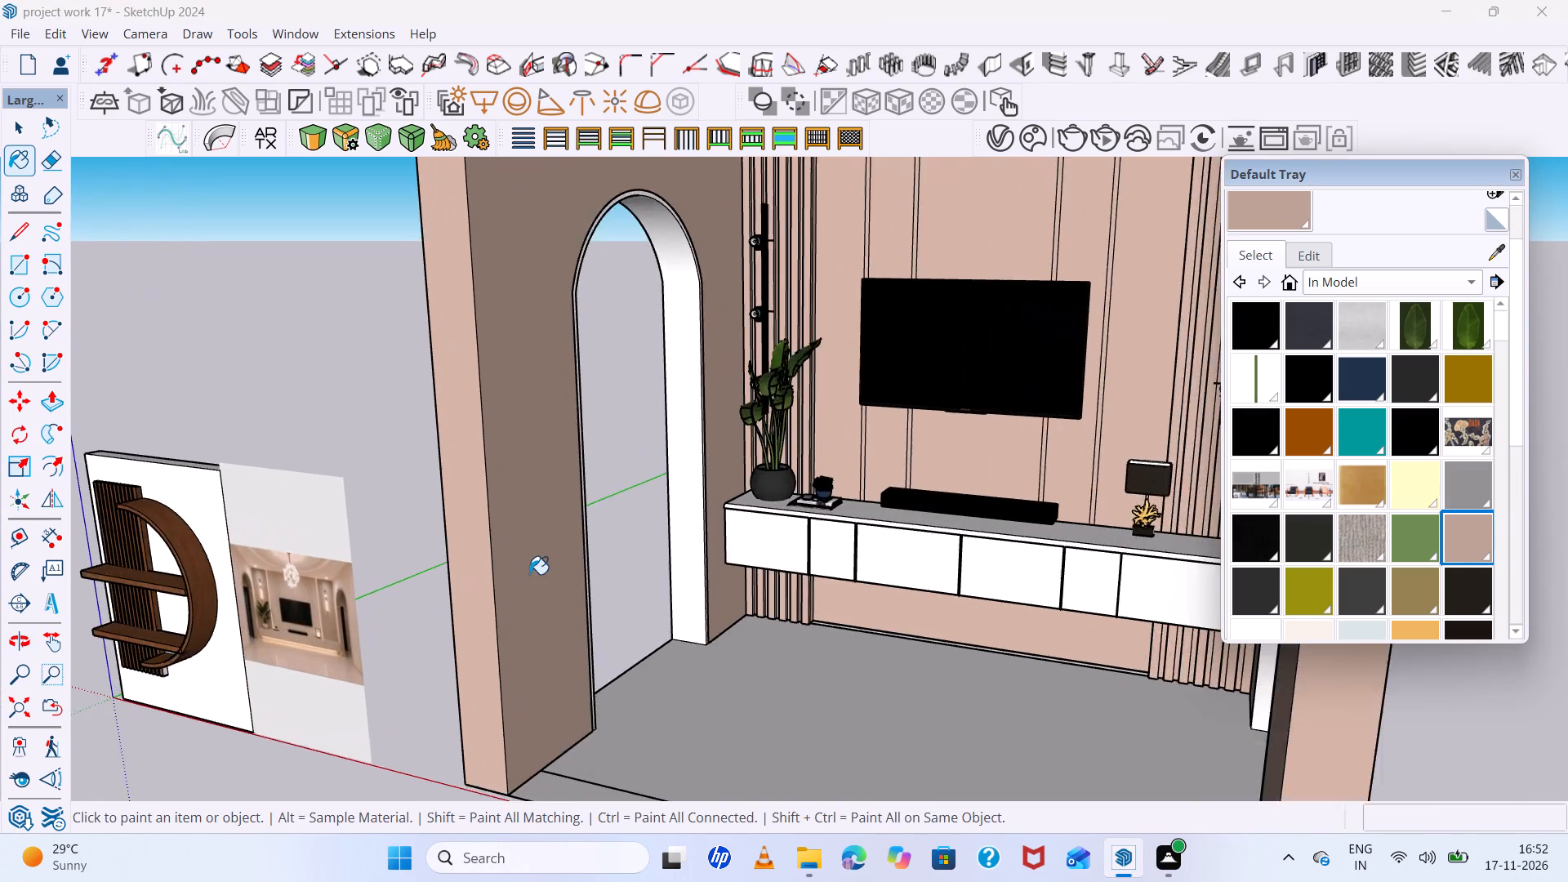
Group the white TV console together with the potted plant, the books with small planter, the soundbar and the table lamp on it.
scroll(610, 569, up, 5)
scroll(308, 548, down, 13)
key(space)
scroll(668, 530, up, 4)
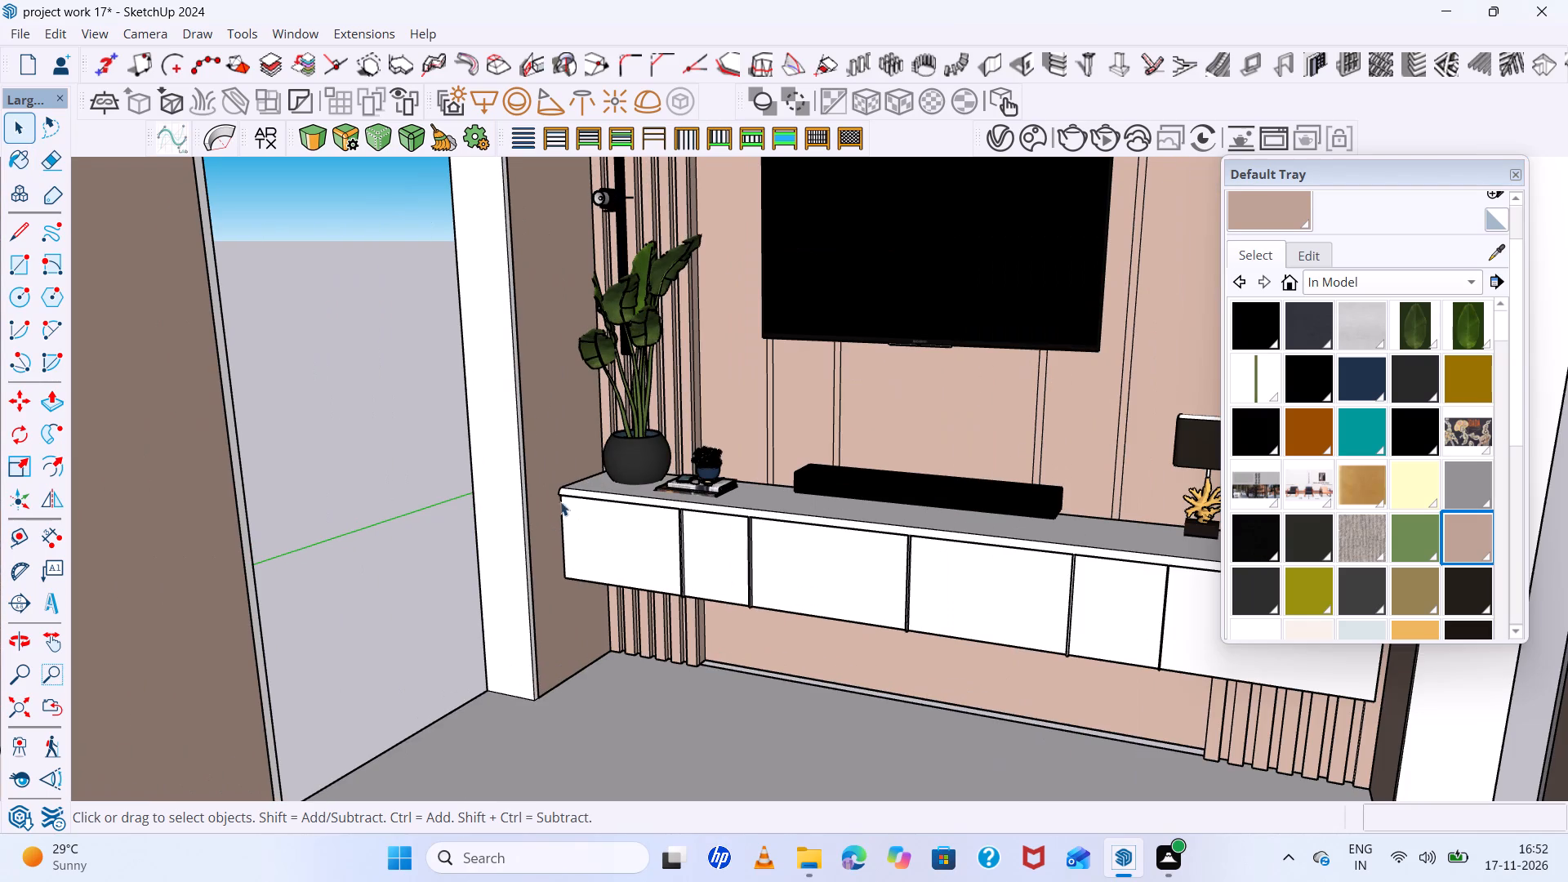
click(653, 537)
triple_click(616, 526)
click(616, 526)
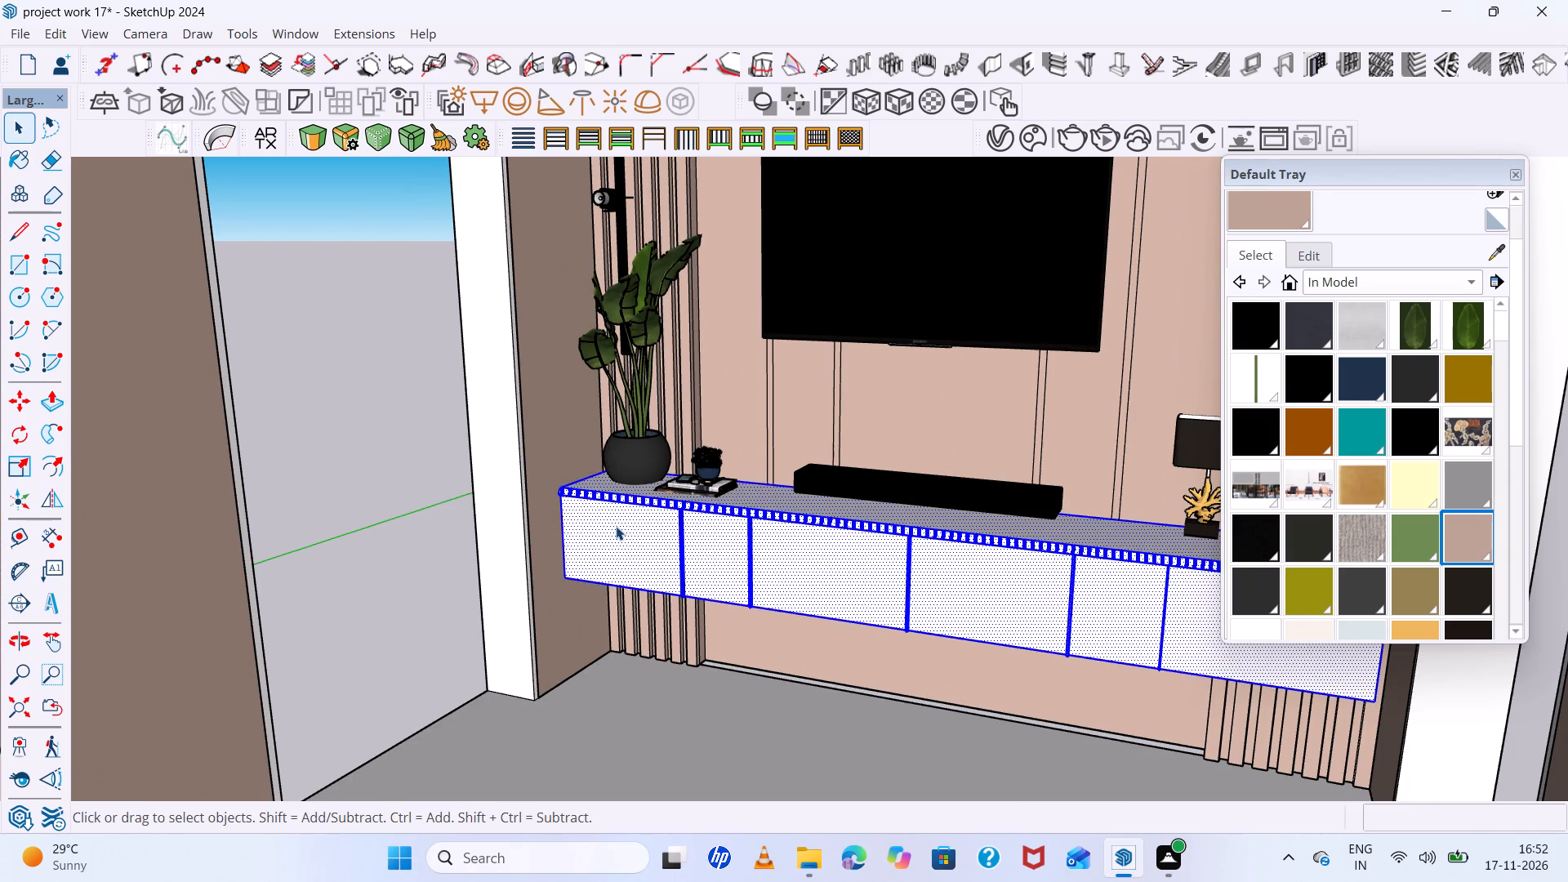
scroll(596, 529, down, 4)
middle_drag(594, 532, 722, 595)
scroll(651, 472, up, 11)
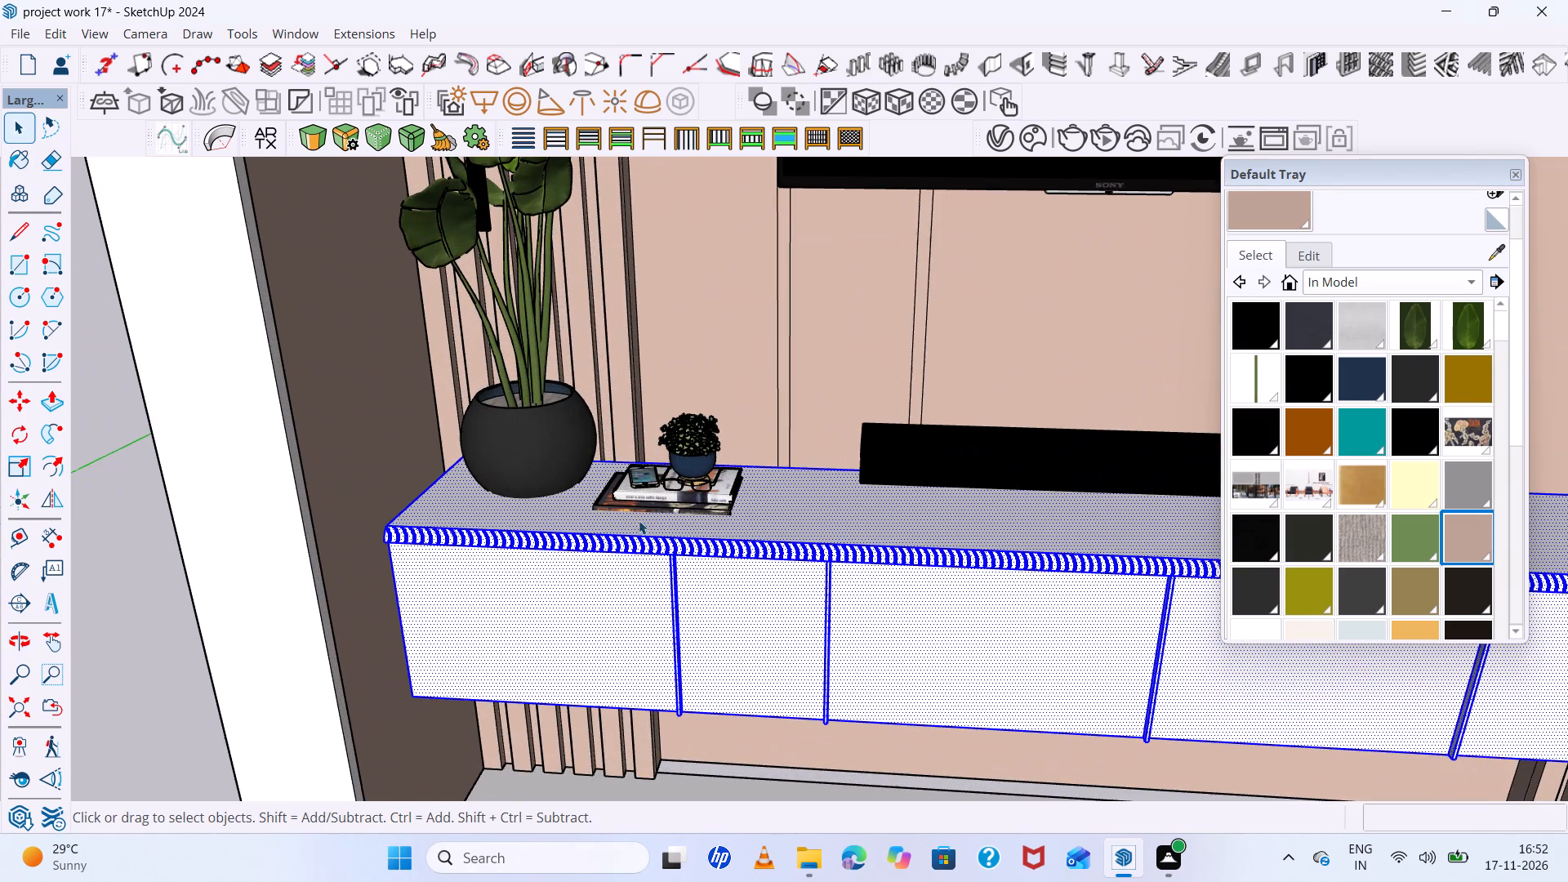
shift+double_click(668, 489)
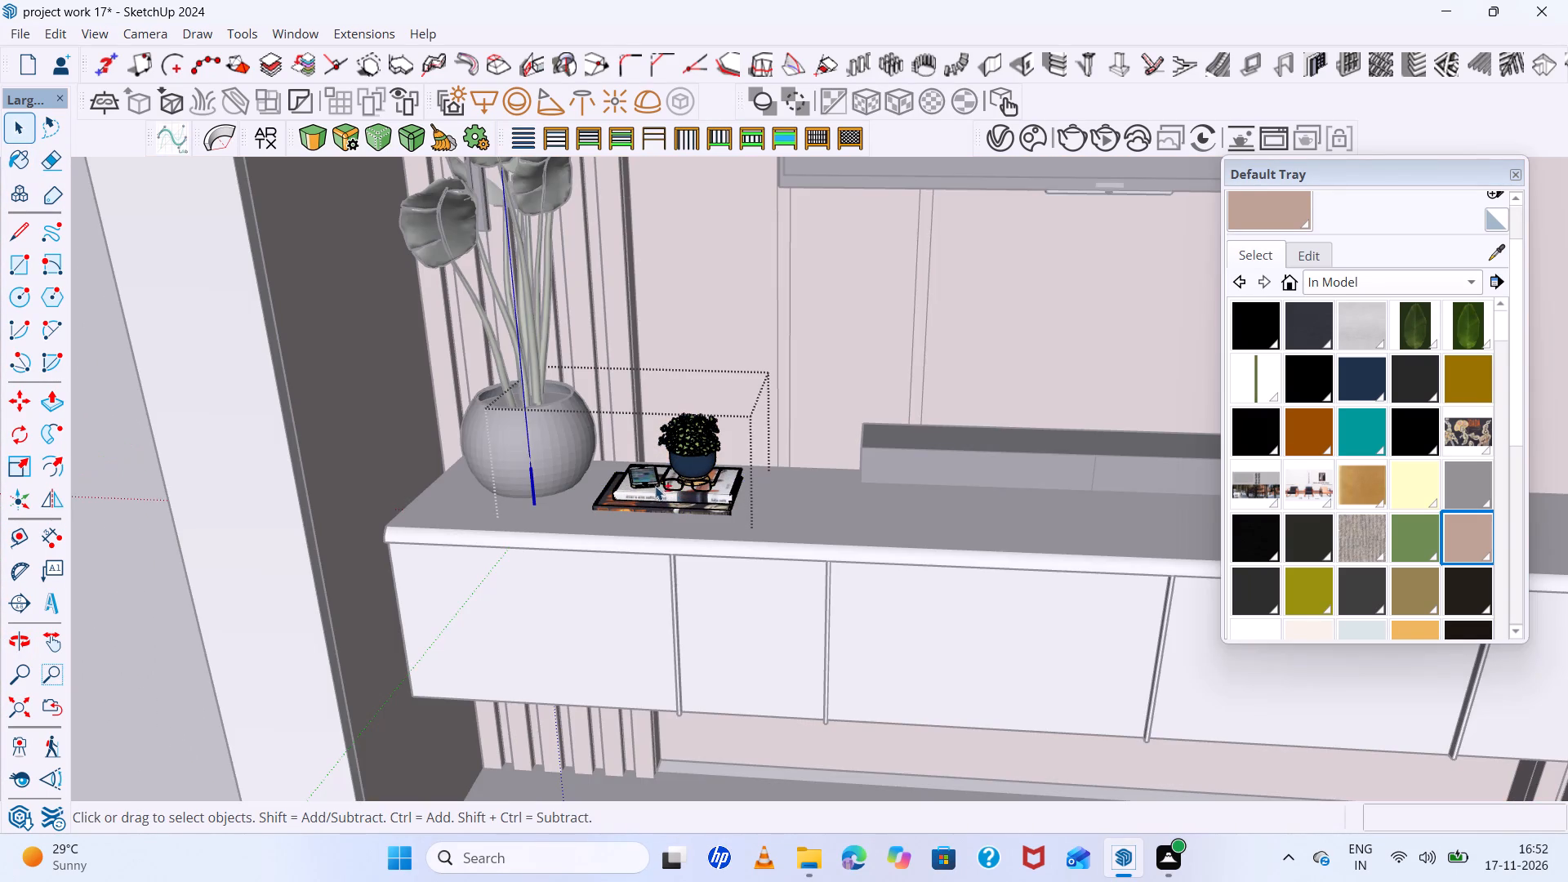
click(138, 564)
click(649, 519)
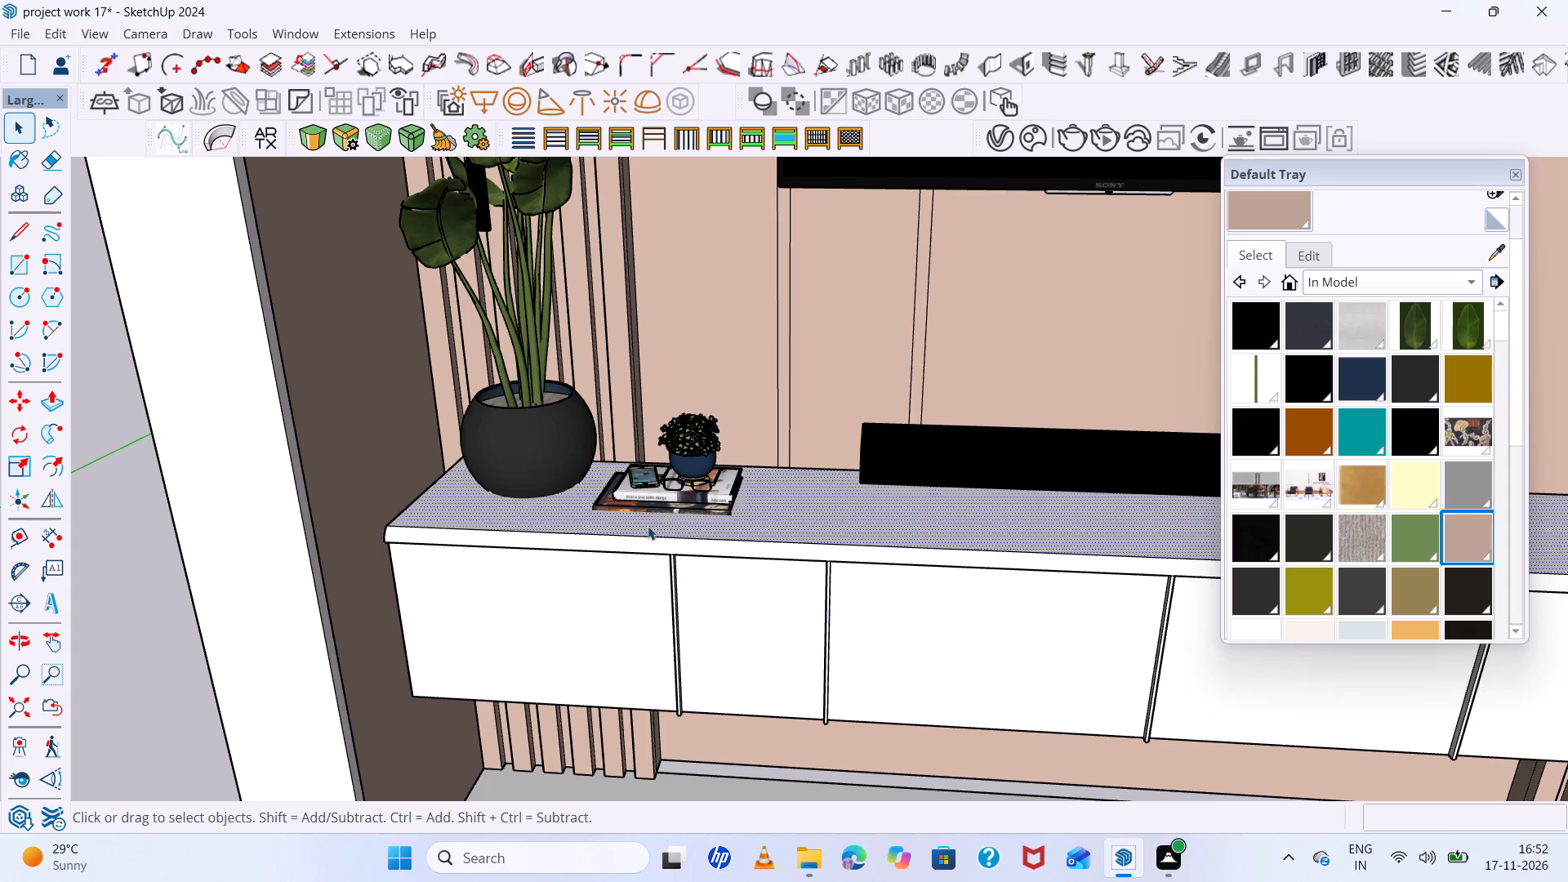
triple_click(637, 556)
click(637, 557)
shift+click(634, 502)
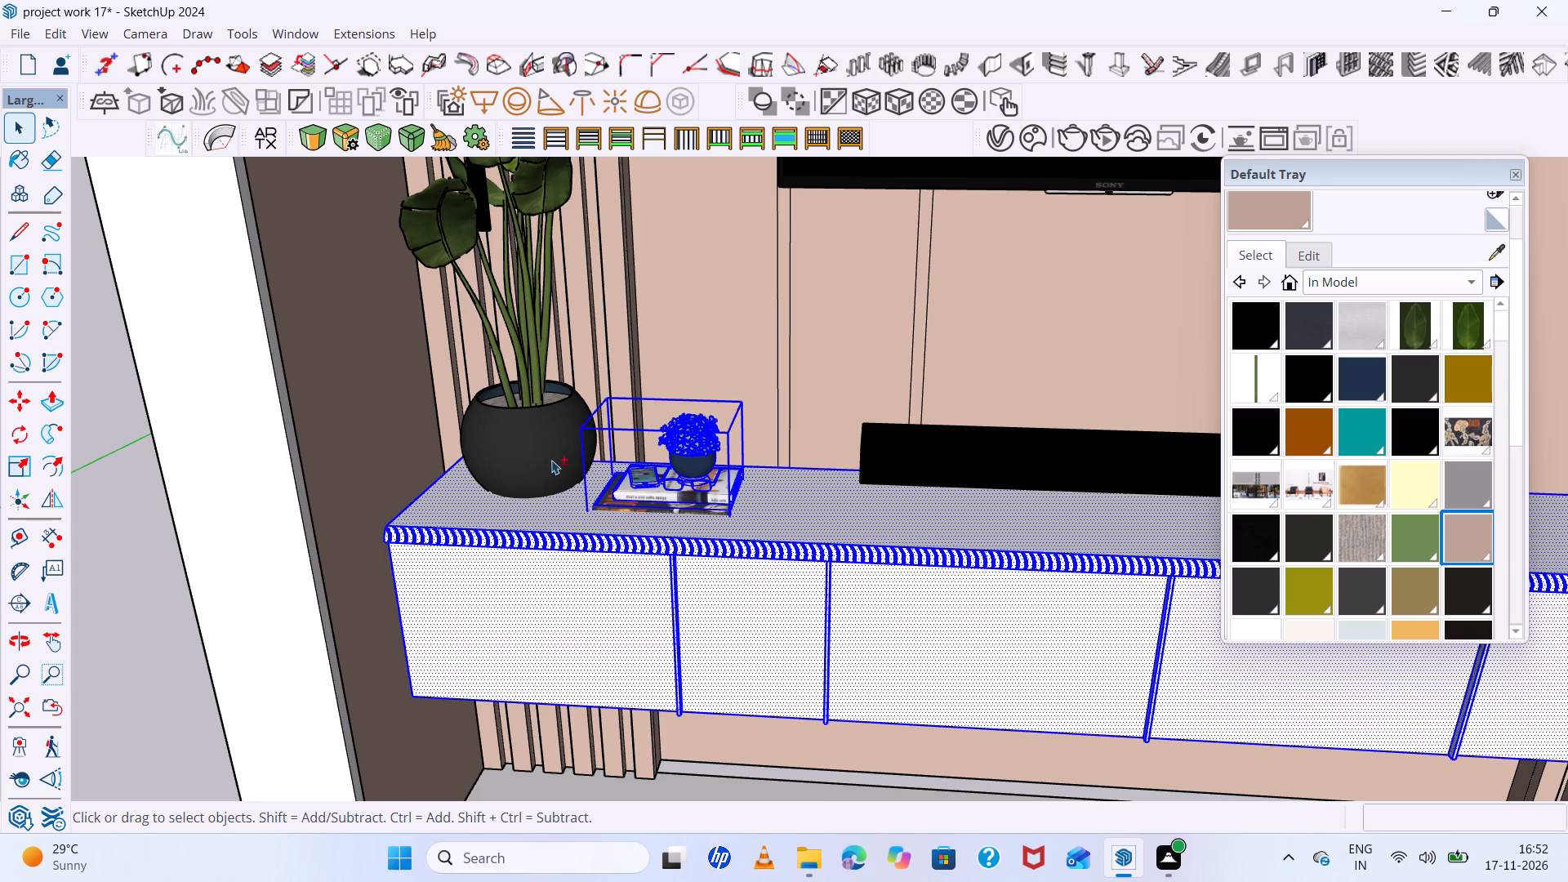
shift+click(533, 450)
shift+scroll(501, 464, down, 5)
shift+click(797, 460)
shift+scroll(677, 474, down, 6)
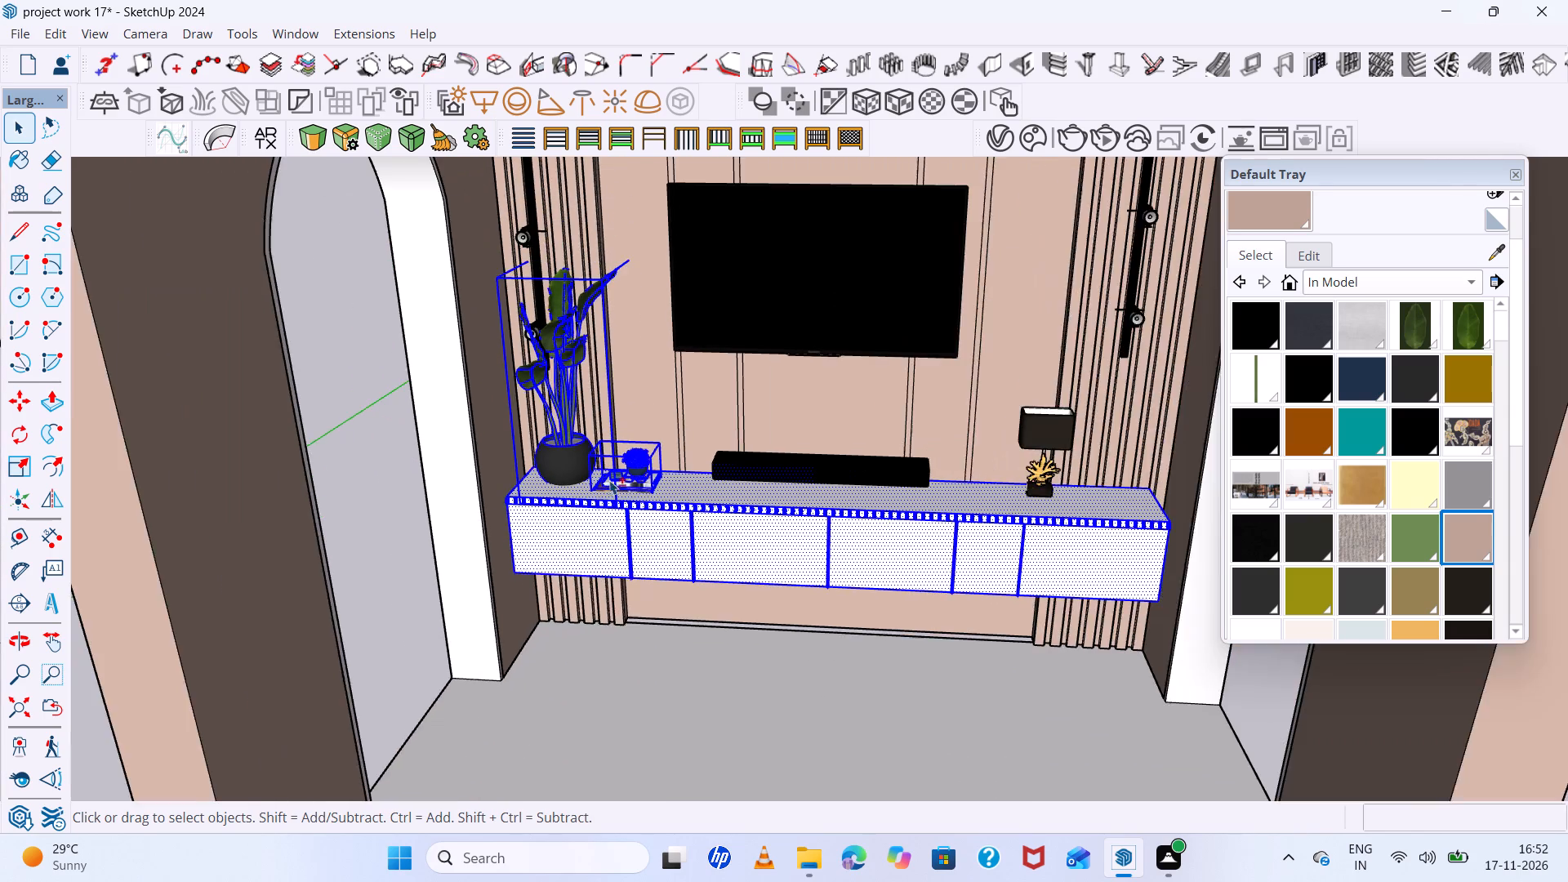
shift+scroll(776, 468, up, 5)
shift+triple_click(778, 469)
shift+click(778, 469)
shift+triple_click(757, 470)
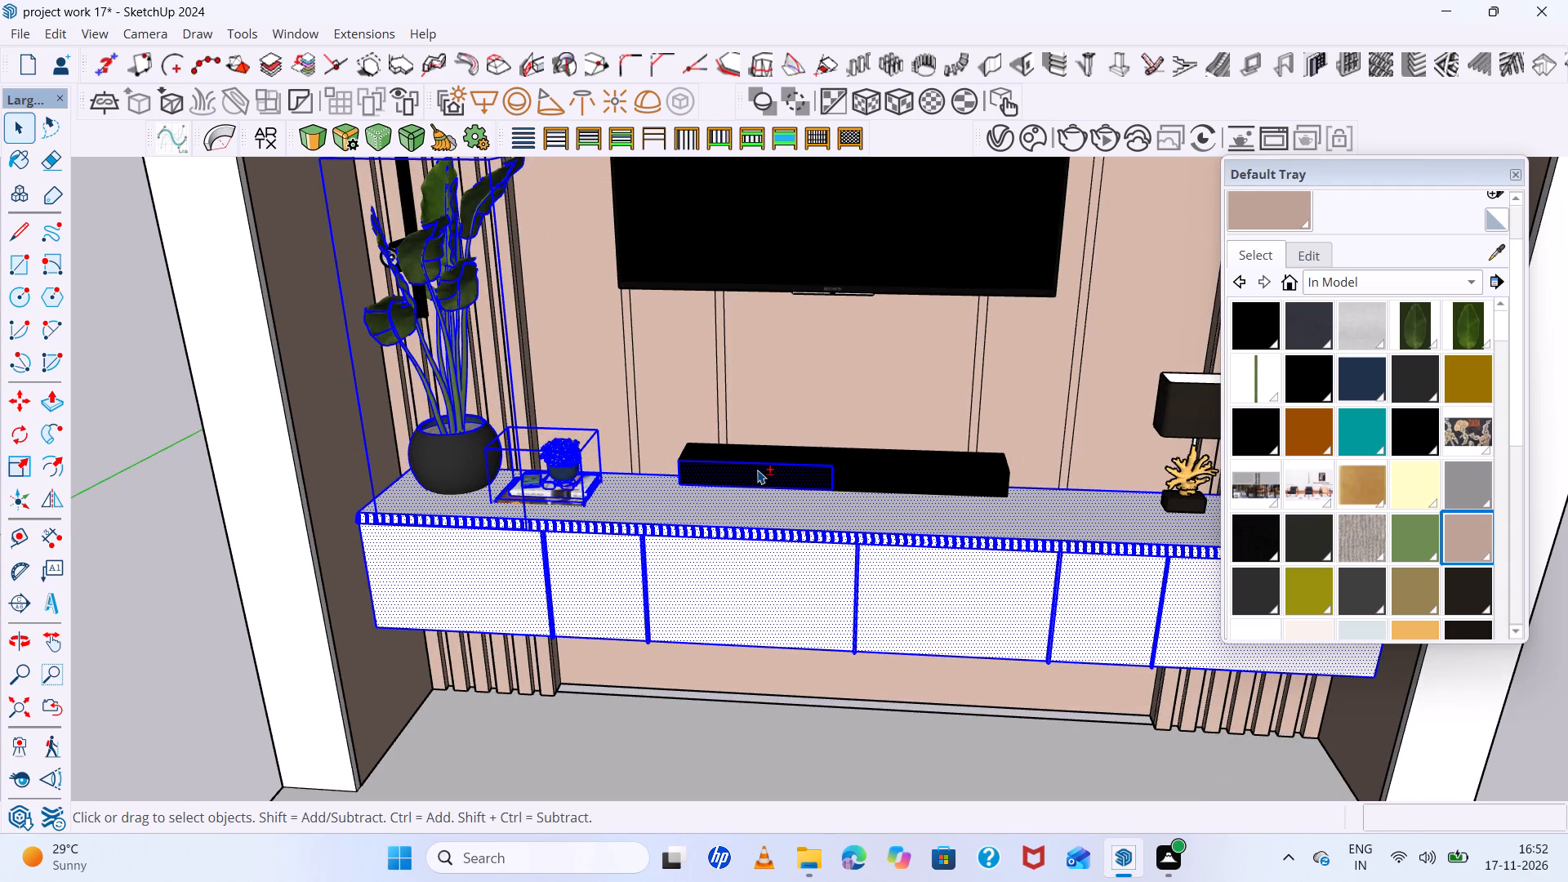
shift+click(757, 470)
shift+scroll(703, 466, down, 5)
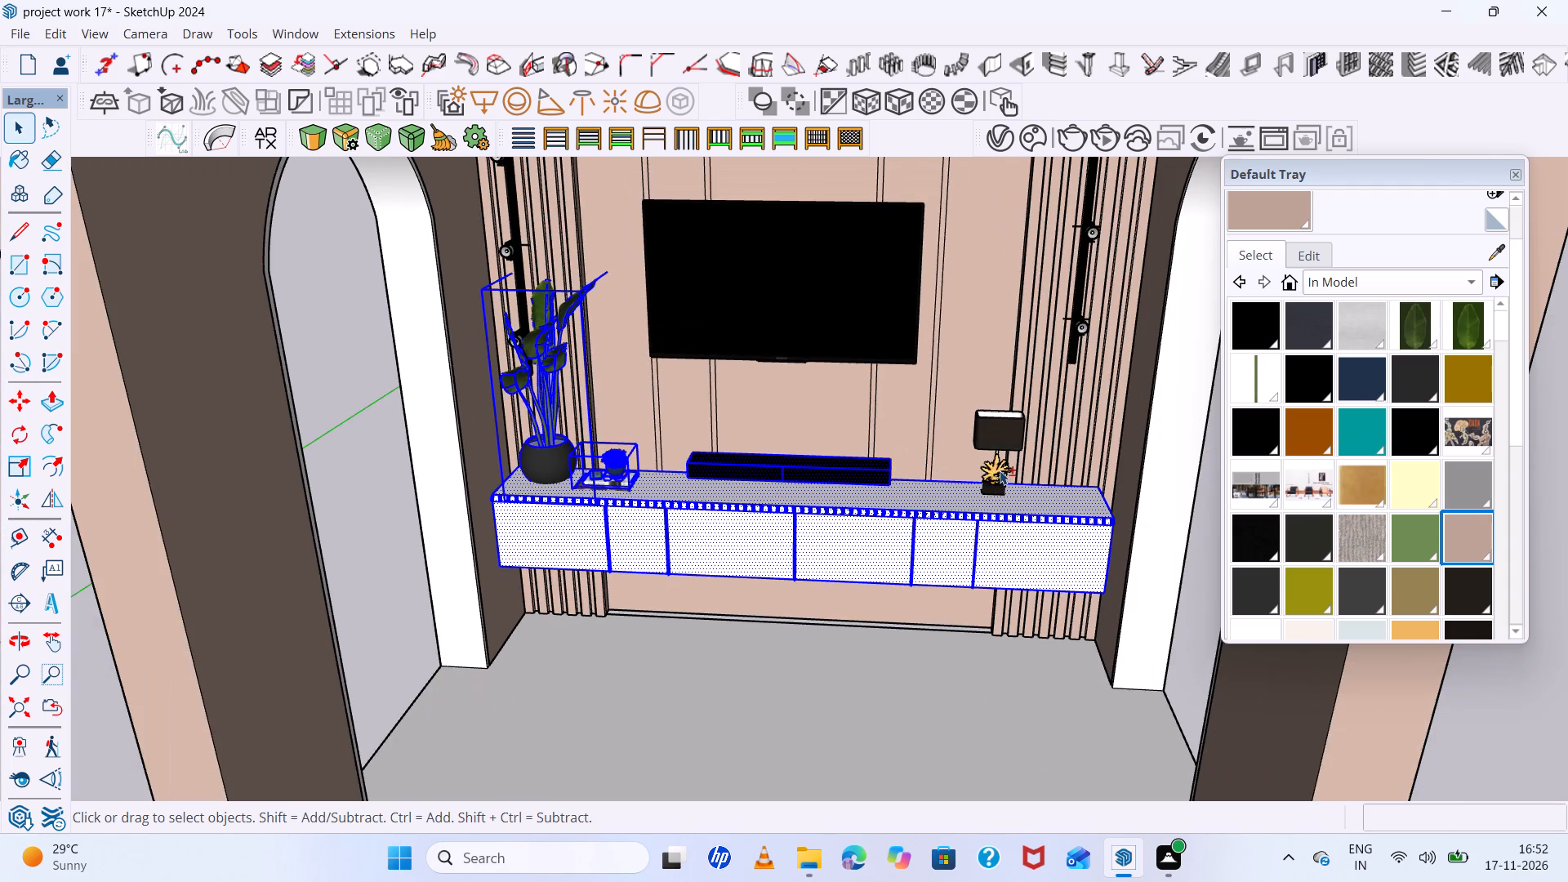
shift+click(1000, 470)
shift+right_click(960, 533)
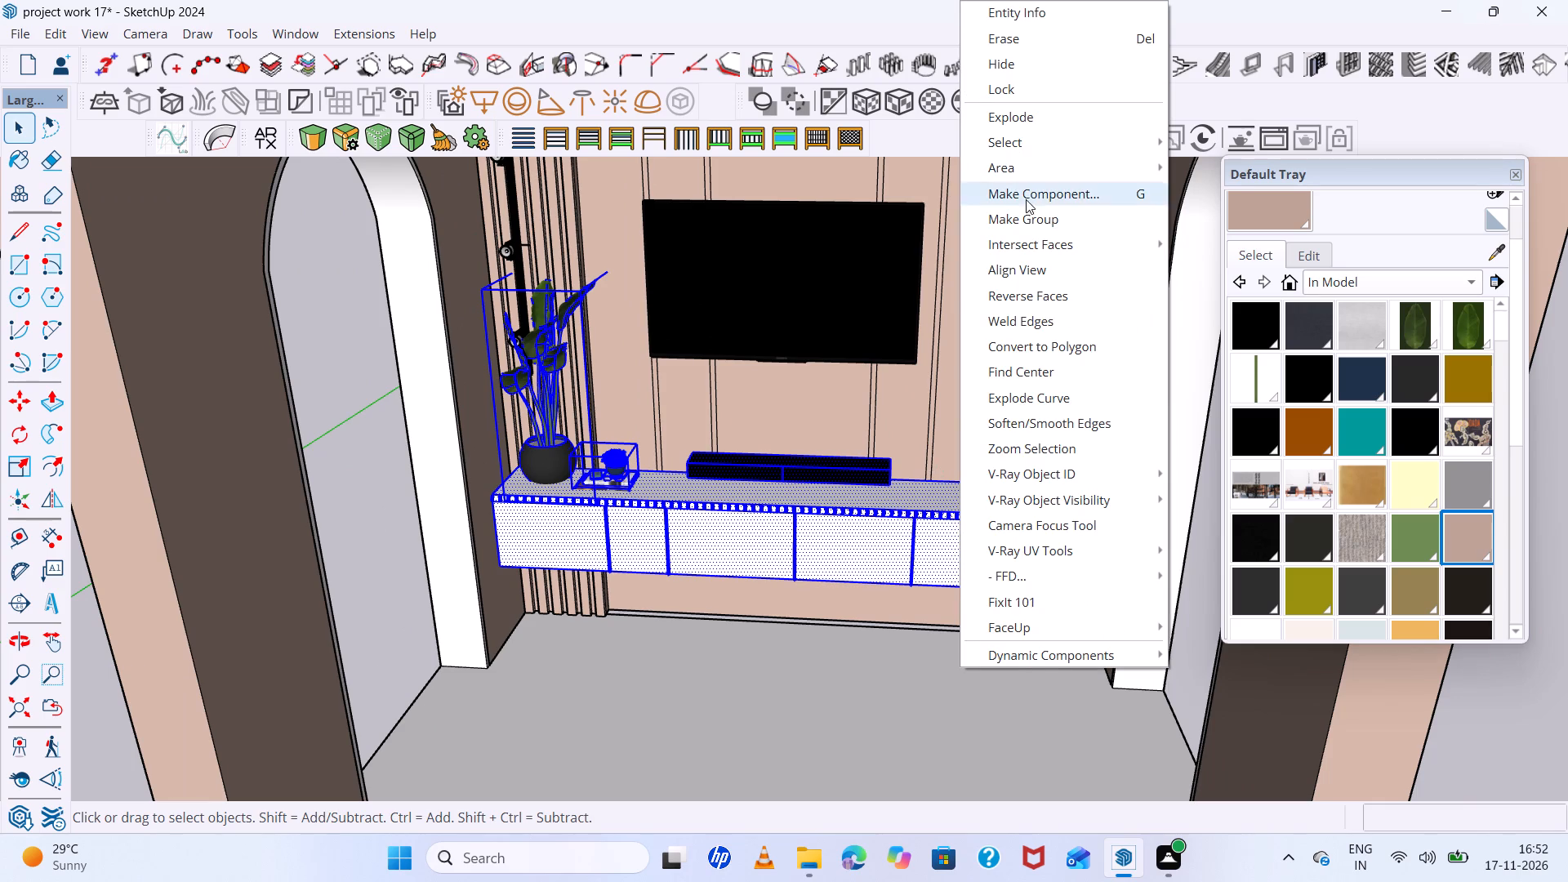
shift+click(1027, 217)
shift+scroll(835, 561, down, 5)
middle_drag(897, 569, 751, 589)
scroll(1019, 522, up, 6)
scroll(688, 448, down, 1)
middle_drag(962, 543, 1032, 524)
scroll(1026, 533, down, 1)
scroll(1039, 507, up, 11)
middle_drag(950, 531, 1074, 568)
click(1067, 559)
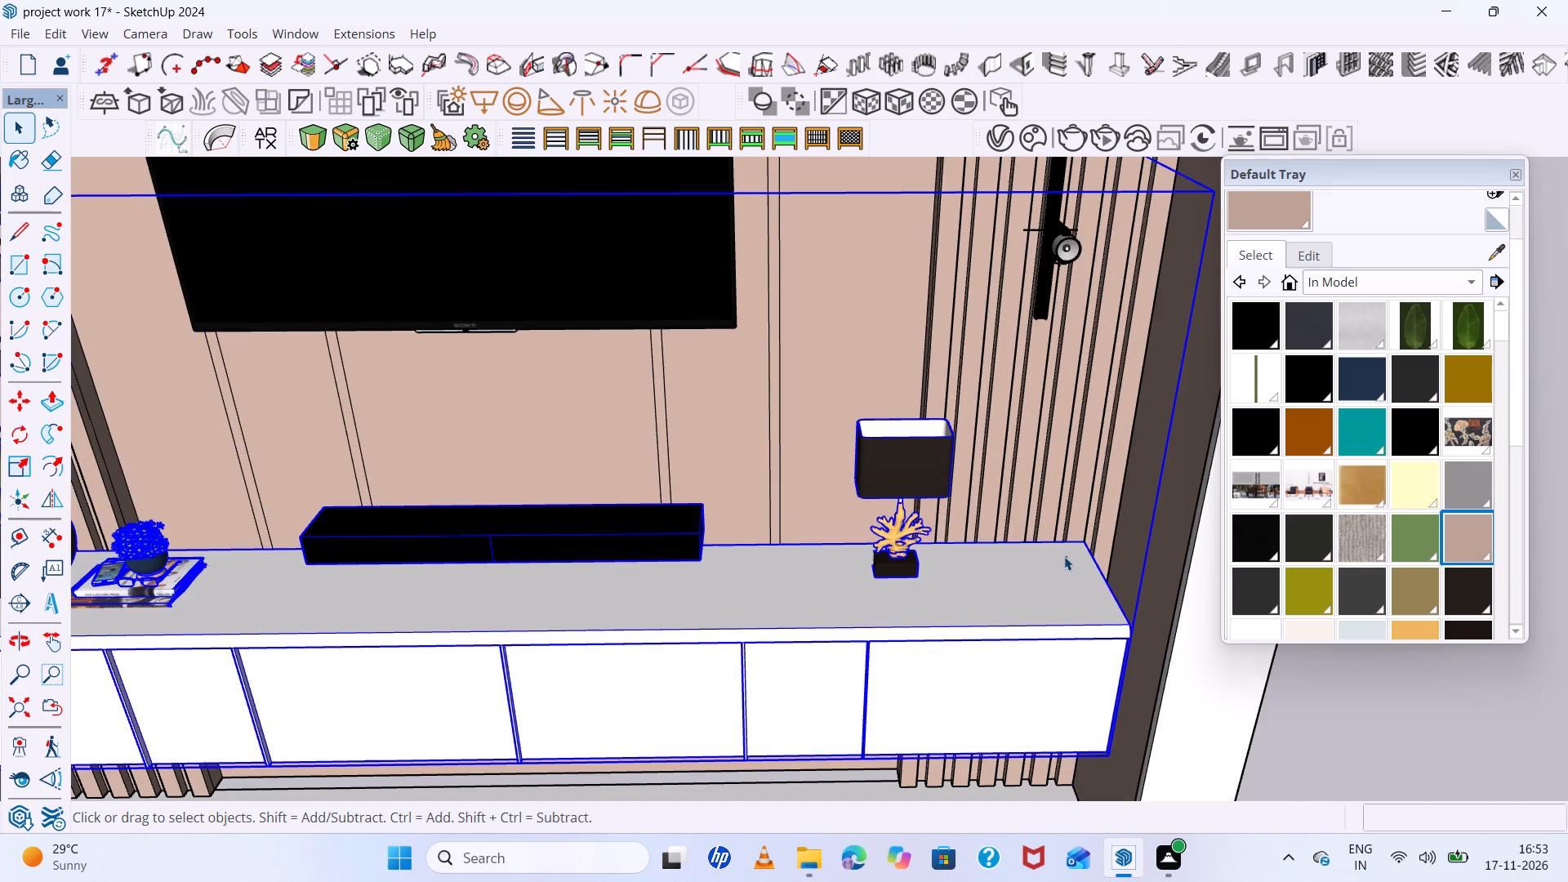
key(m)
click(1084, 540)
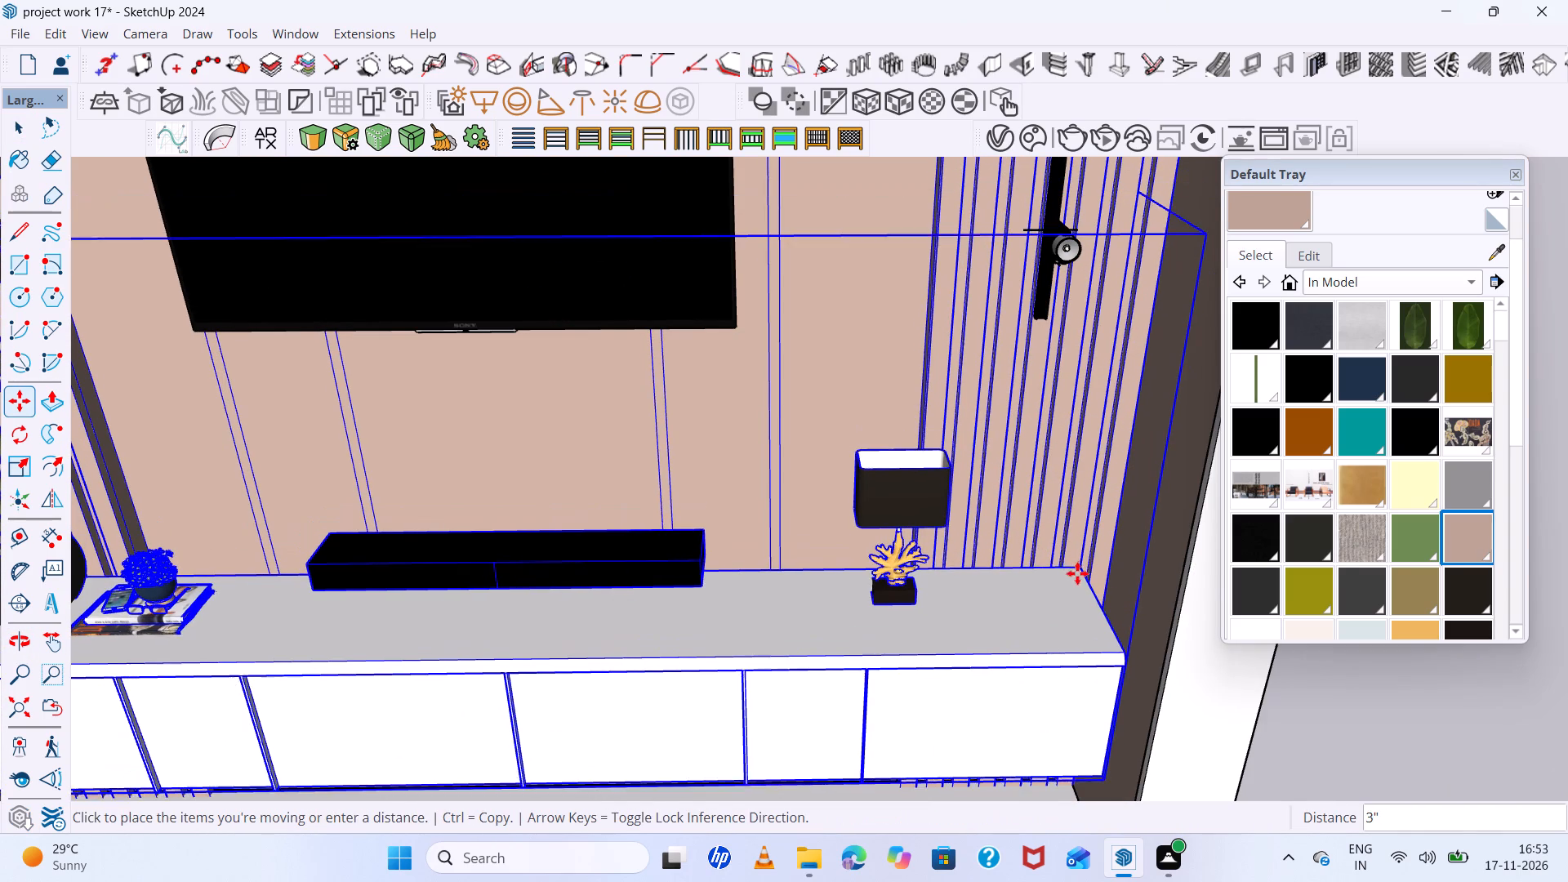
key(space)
Move the grouped console and decor, together with the selected slatted back wall, about 6" straight down along the blue axis, and clear the selection.
scroll(842, 522, down, 6)
middle_drag(977, 576, 880, 528)
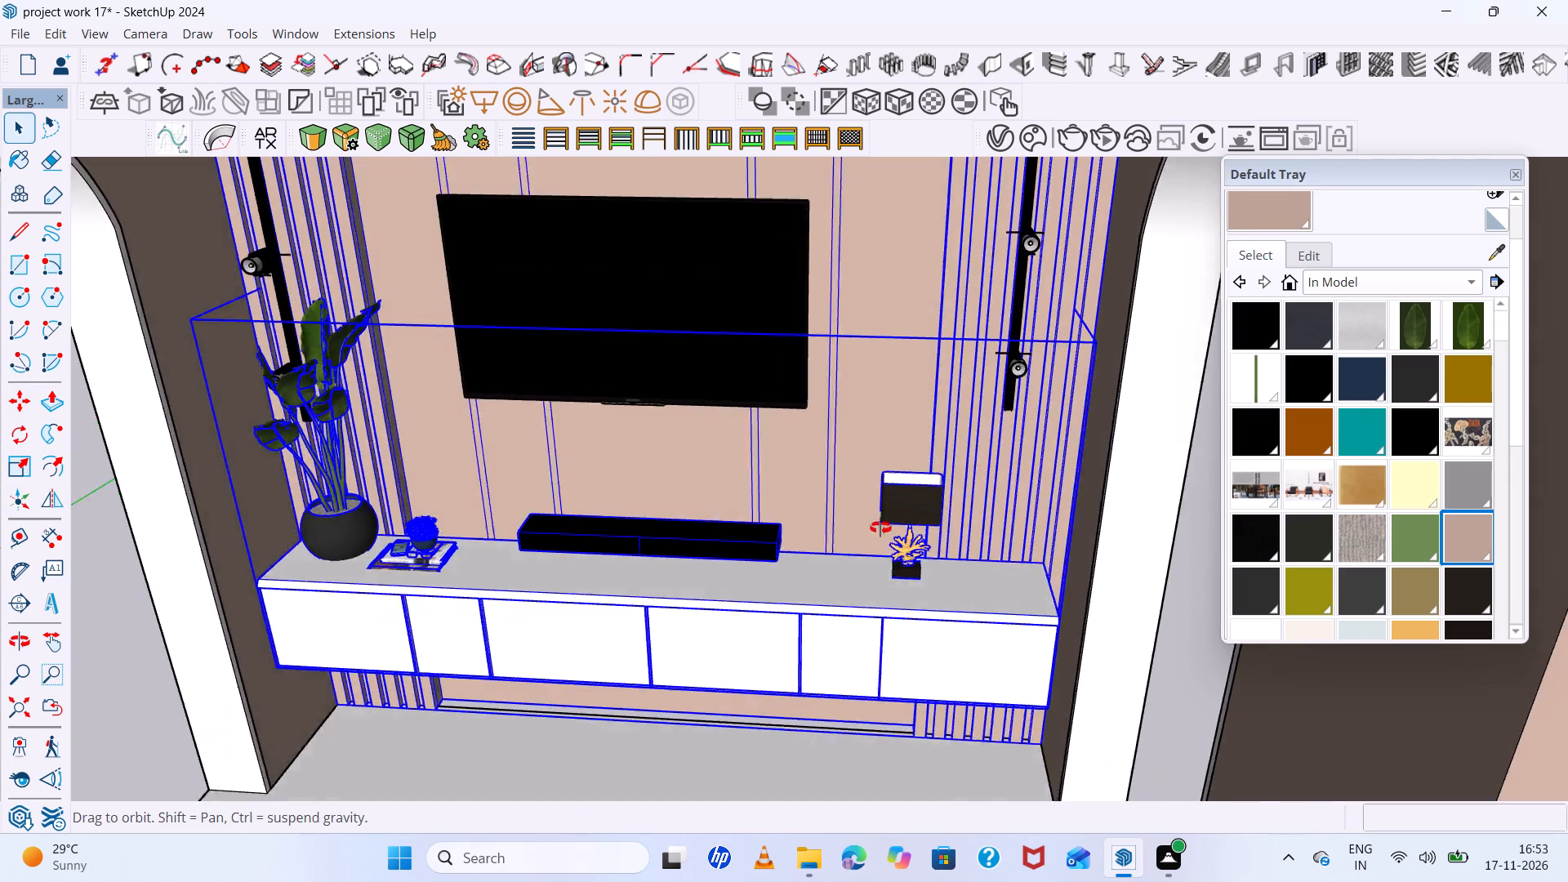
middle_drag(880, 528, 735, 428)
scroll(609, 386, down, 14)
scroll(812, 460, up, 6)
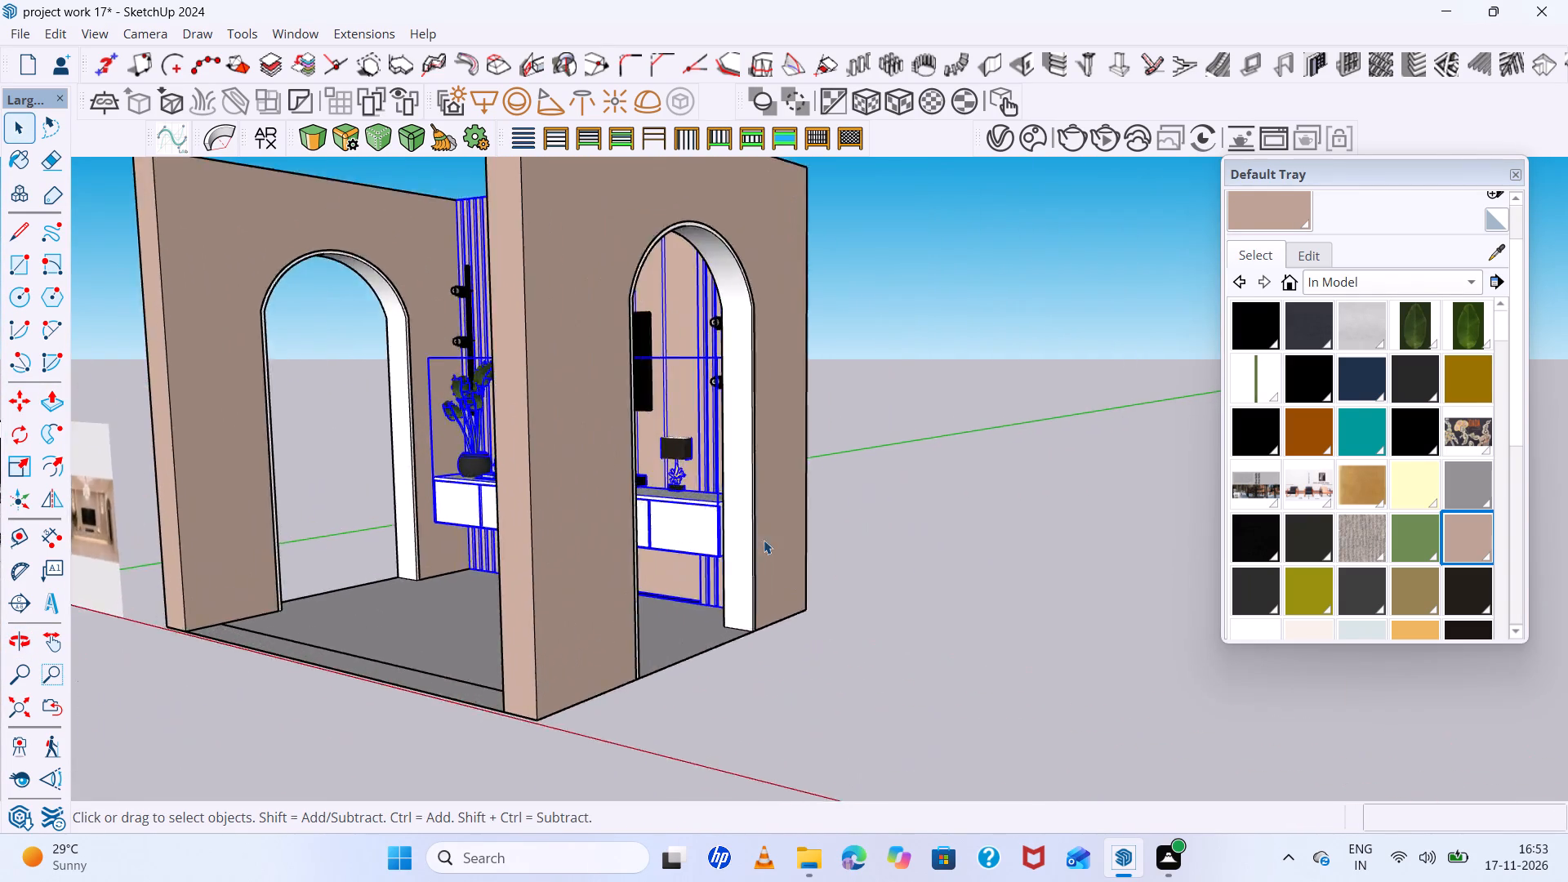
scroll(764, 540, up, 10)
middle_drag(621, 485, 890, 611)
scroll(906, 550, up, 6)
middle_drag(891, 519, 817, 501)
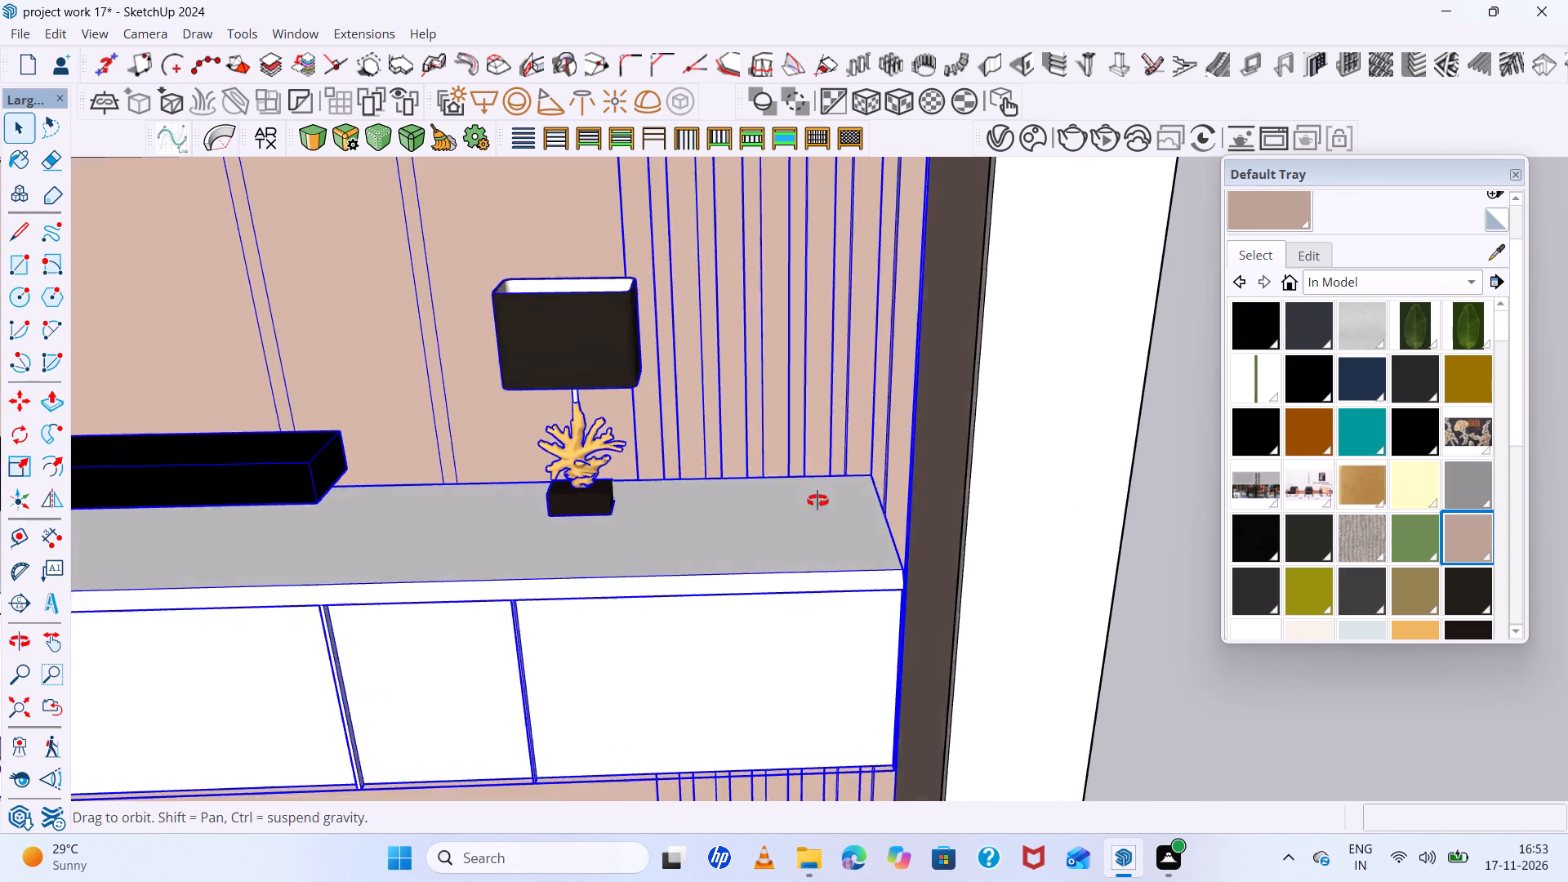
middle_drag(817, 501, 776, 489)
middle_drag(806, 467, 1075, 506)
scroll(903, 531, down, 15)
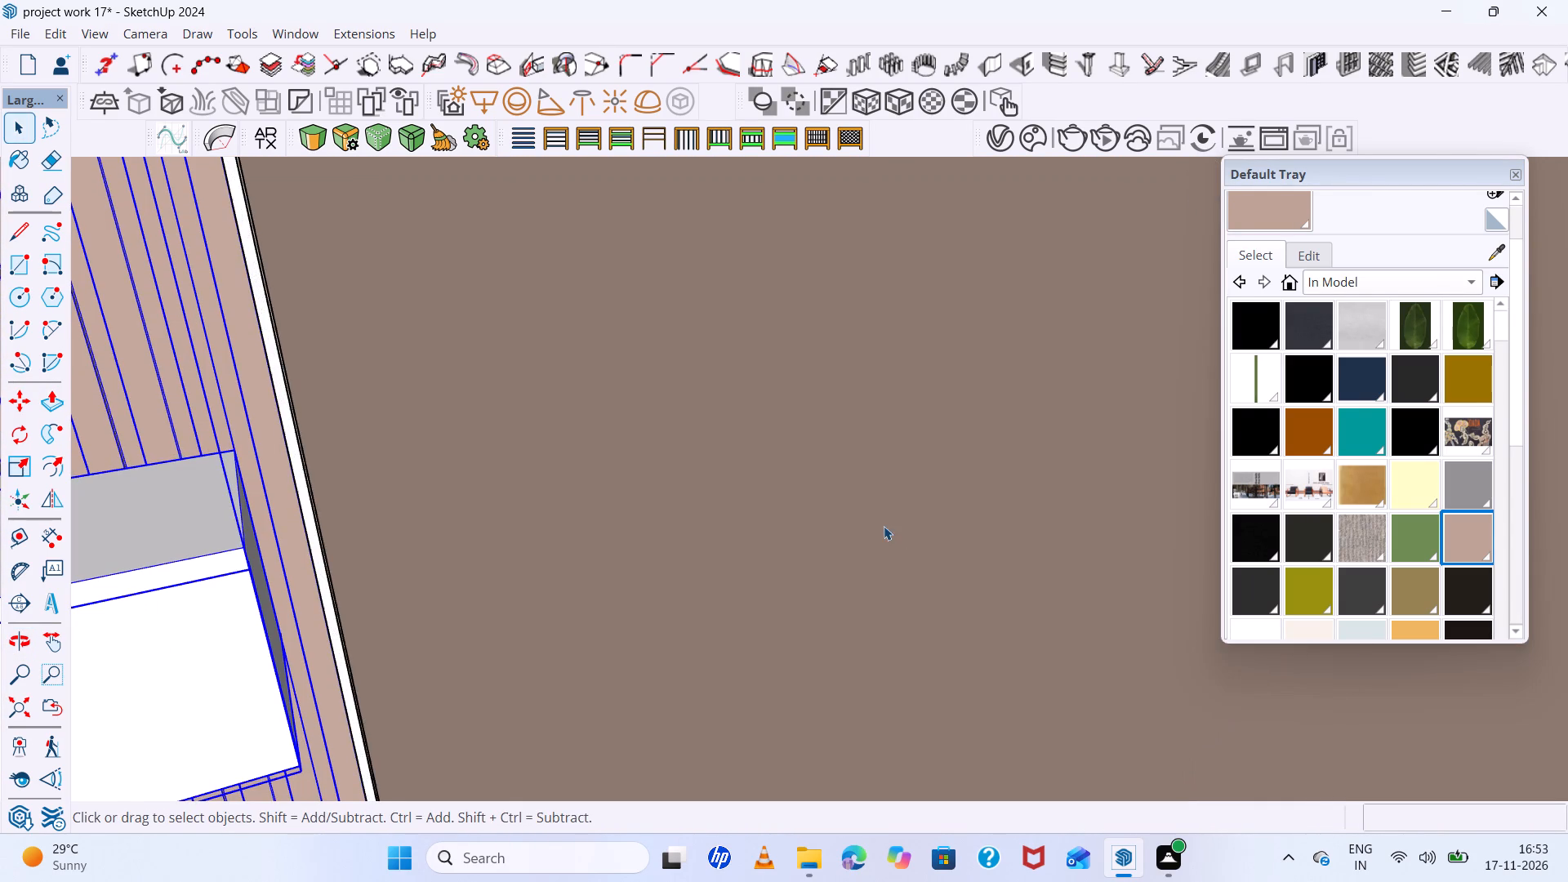
scroll(884, 526, down, 8)
scroll(1046, 521, down, 19)
scroll(345, 505, up, 6)
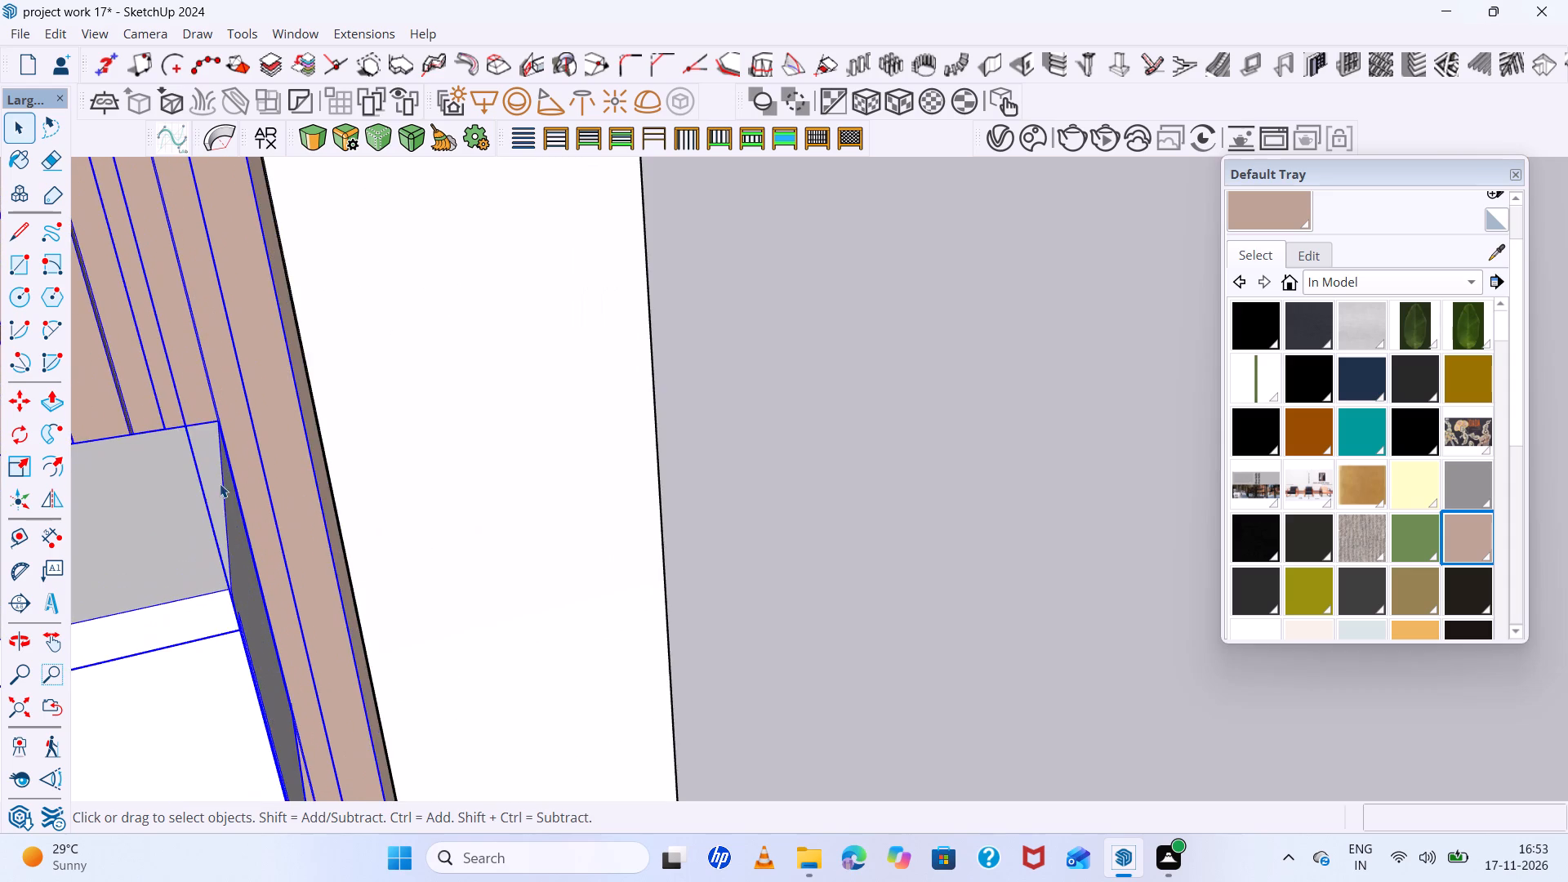
middle_drag(220, 483, 204, 473)
key(m)
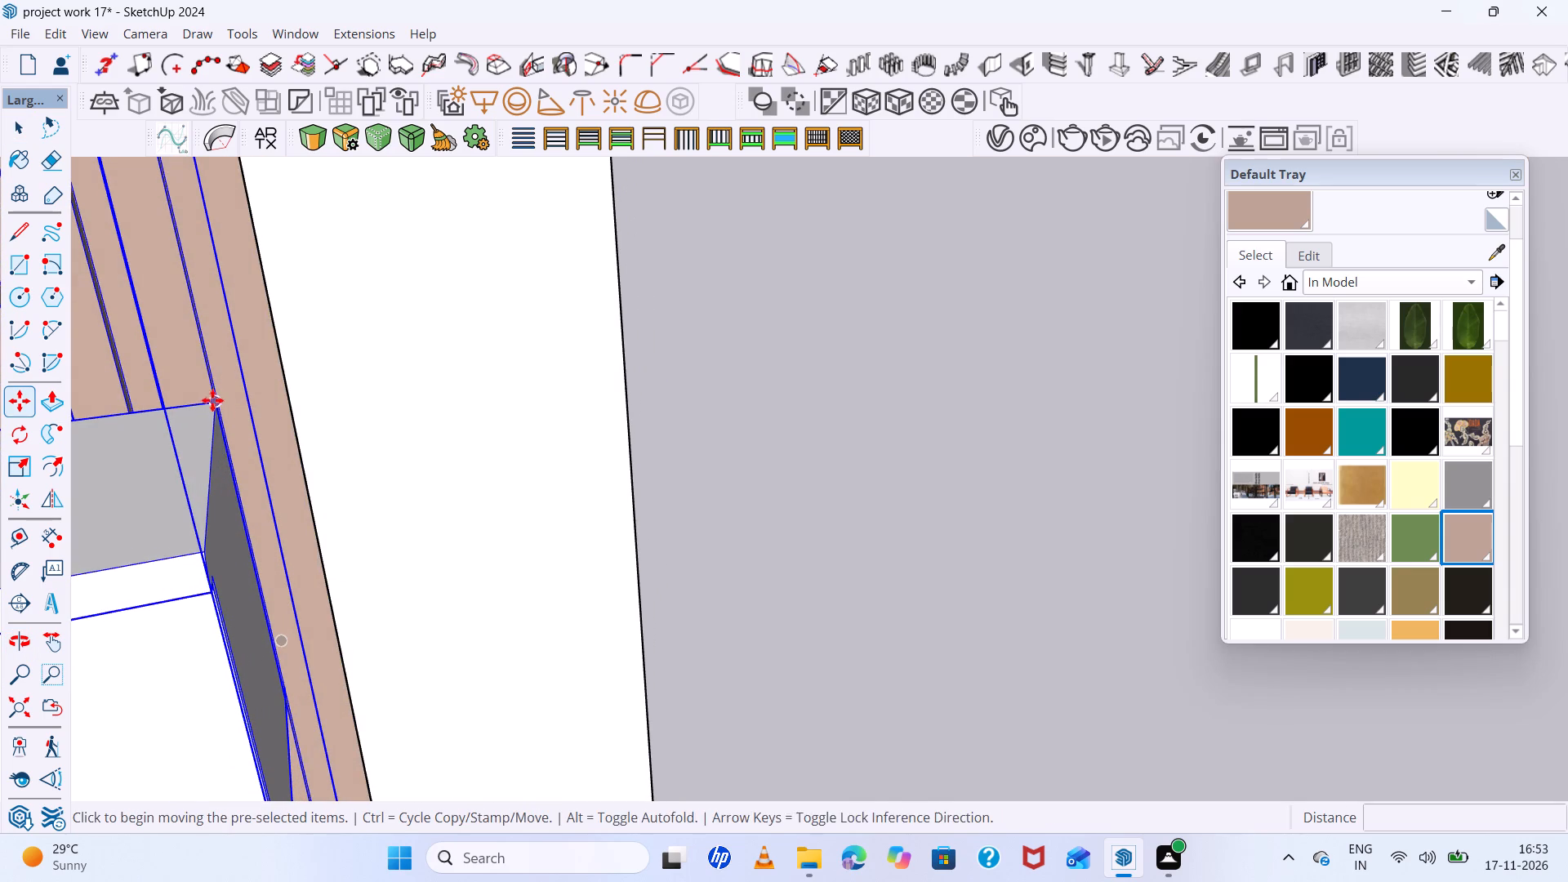
click(211, 403)
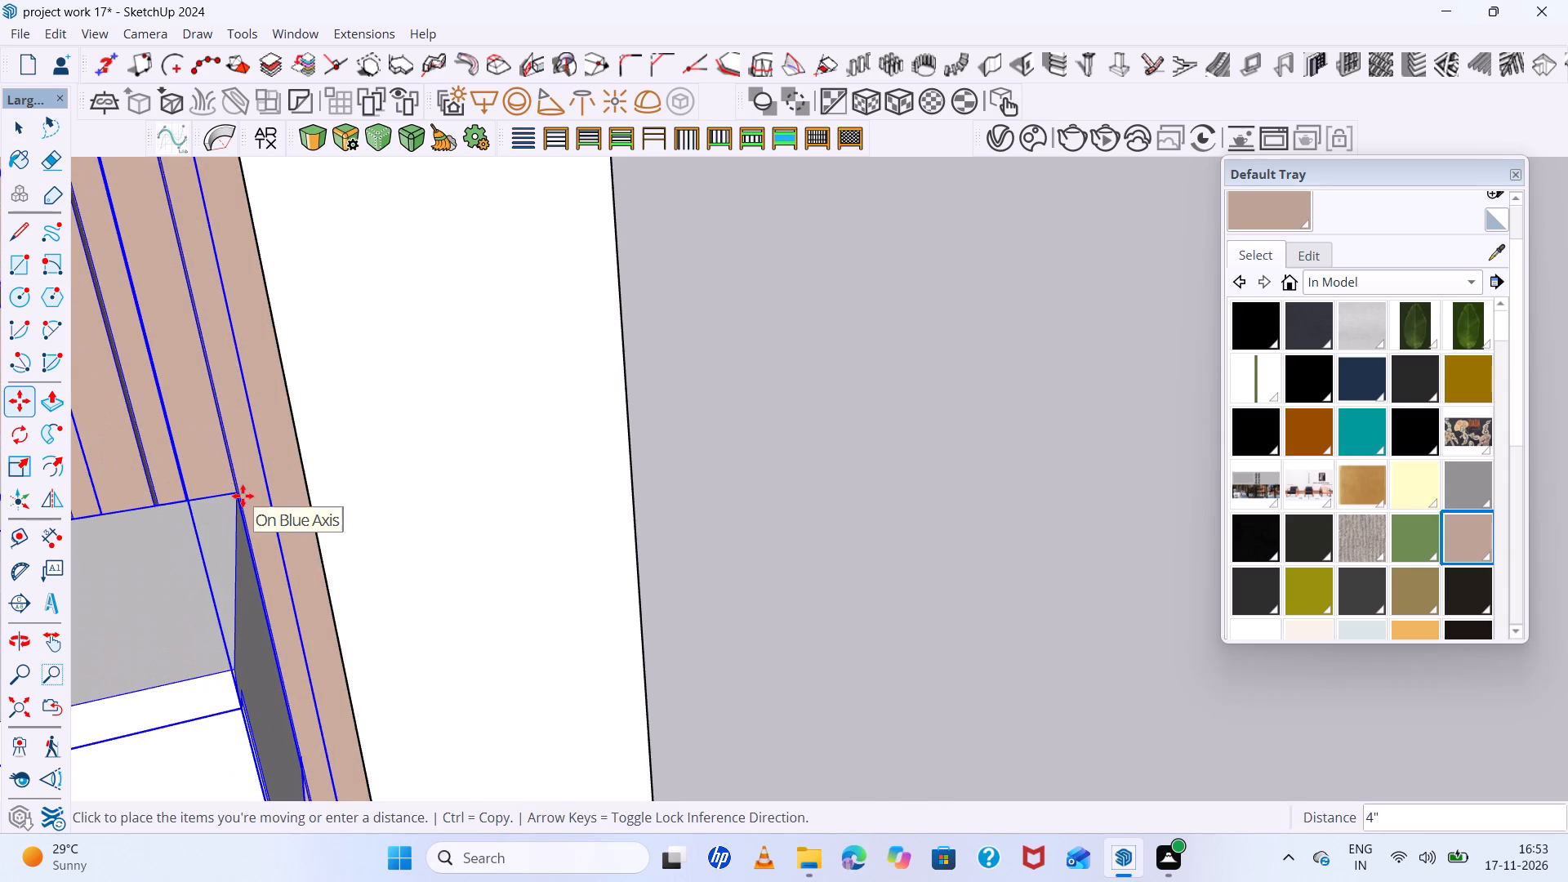
key(Up)
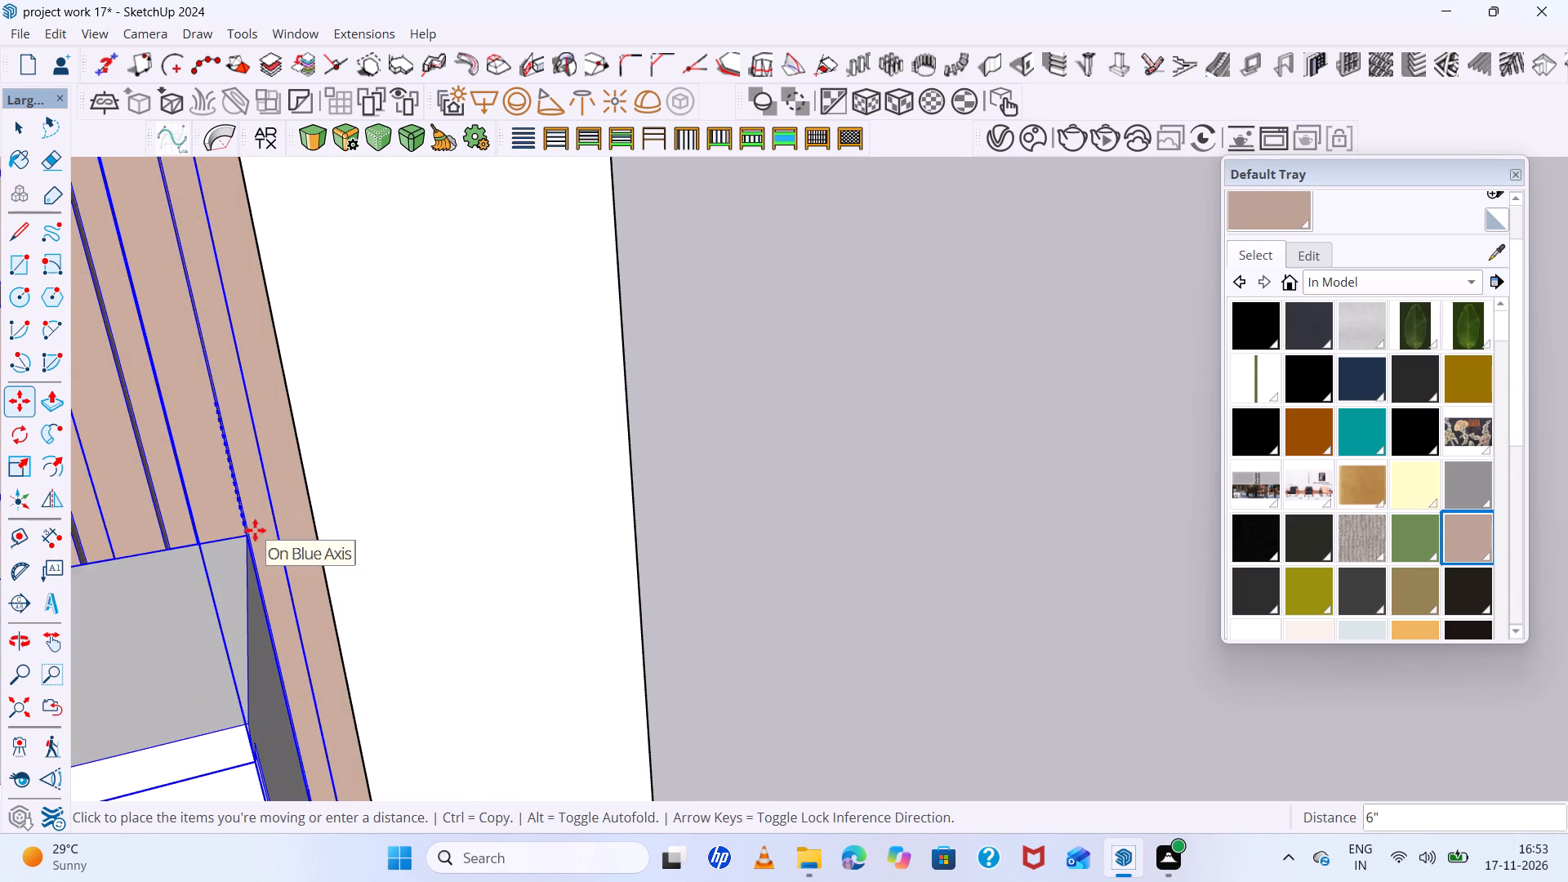
click(255, 530)
scroll(416, 545, down, 20)
scroll(416, 545, down, 9)
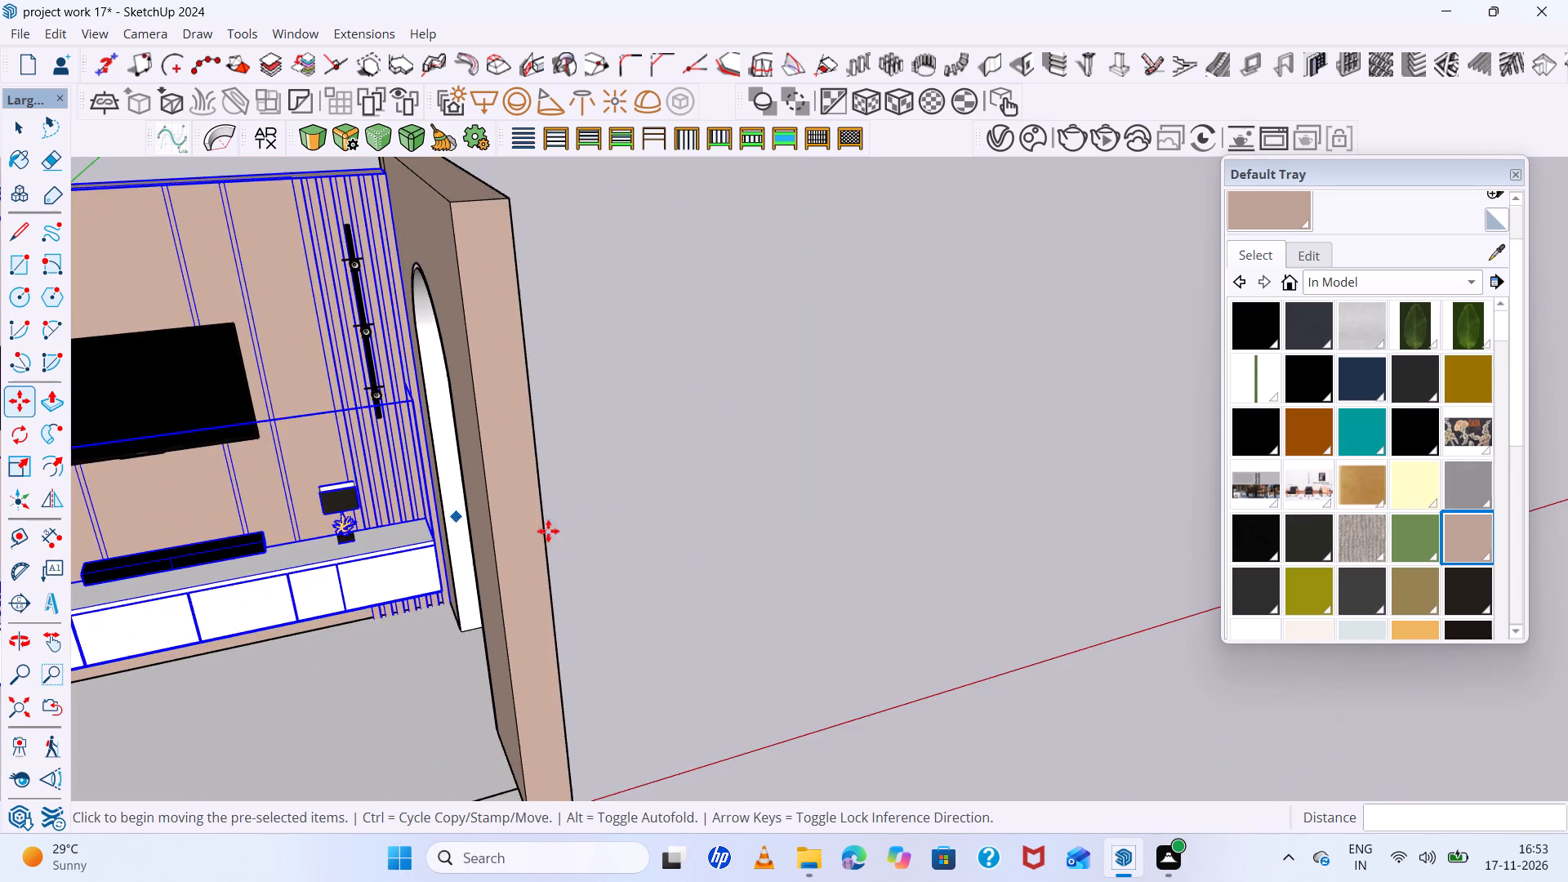
scroll(608, 518, down, 7)
middle_drag(672, 566, 521, 477)
scroll(322, 481, up, 5)
middle_drag(354, 505, 357, 497)
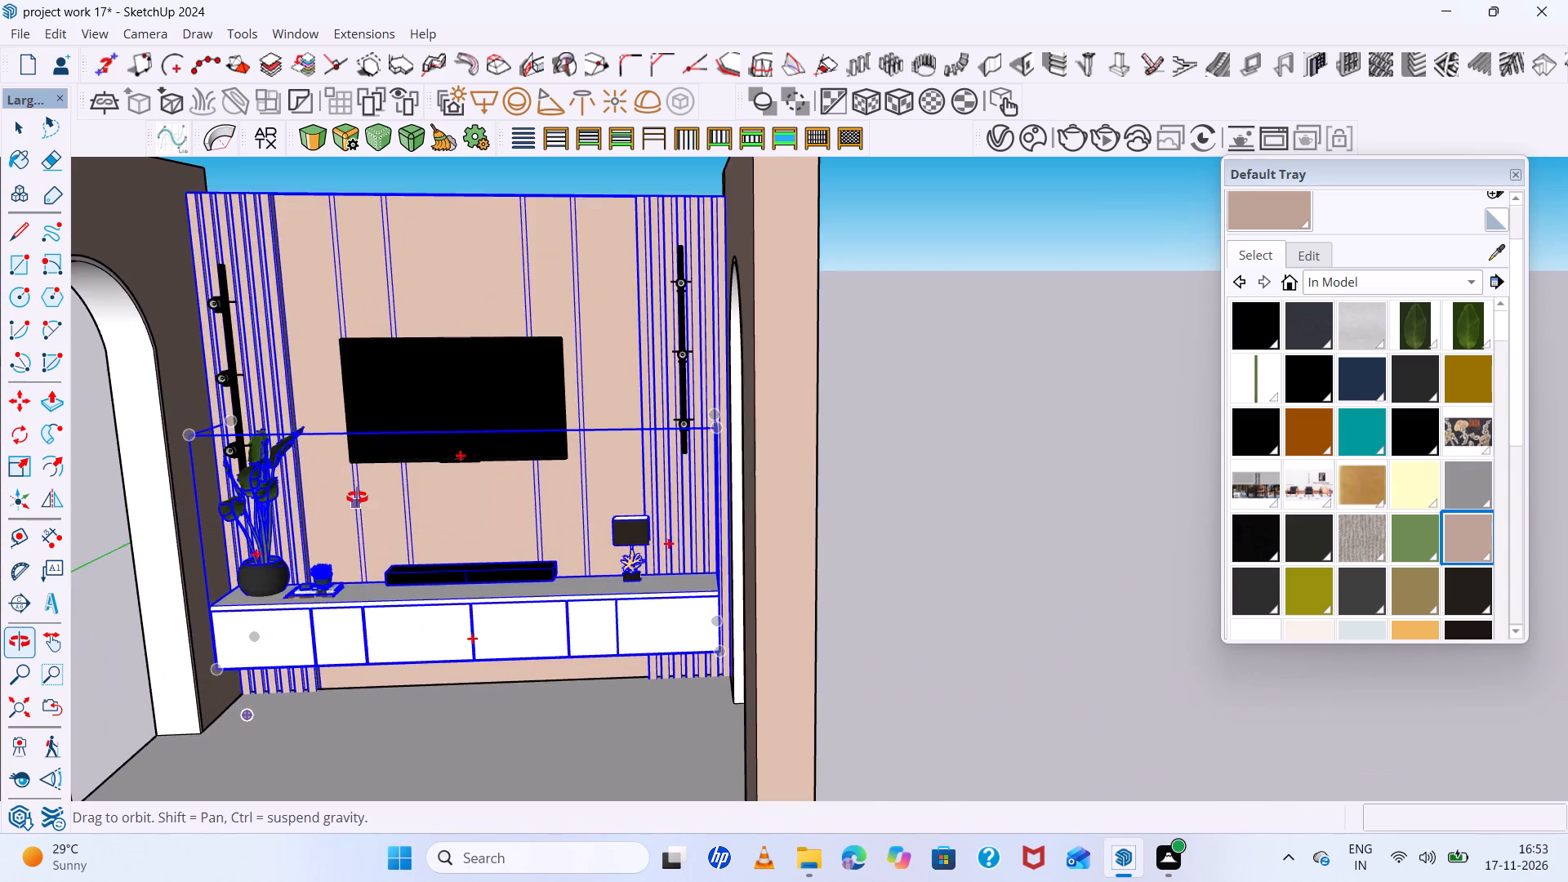
middle_drag(357, 497, 400, 403)
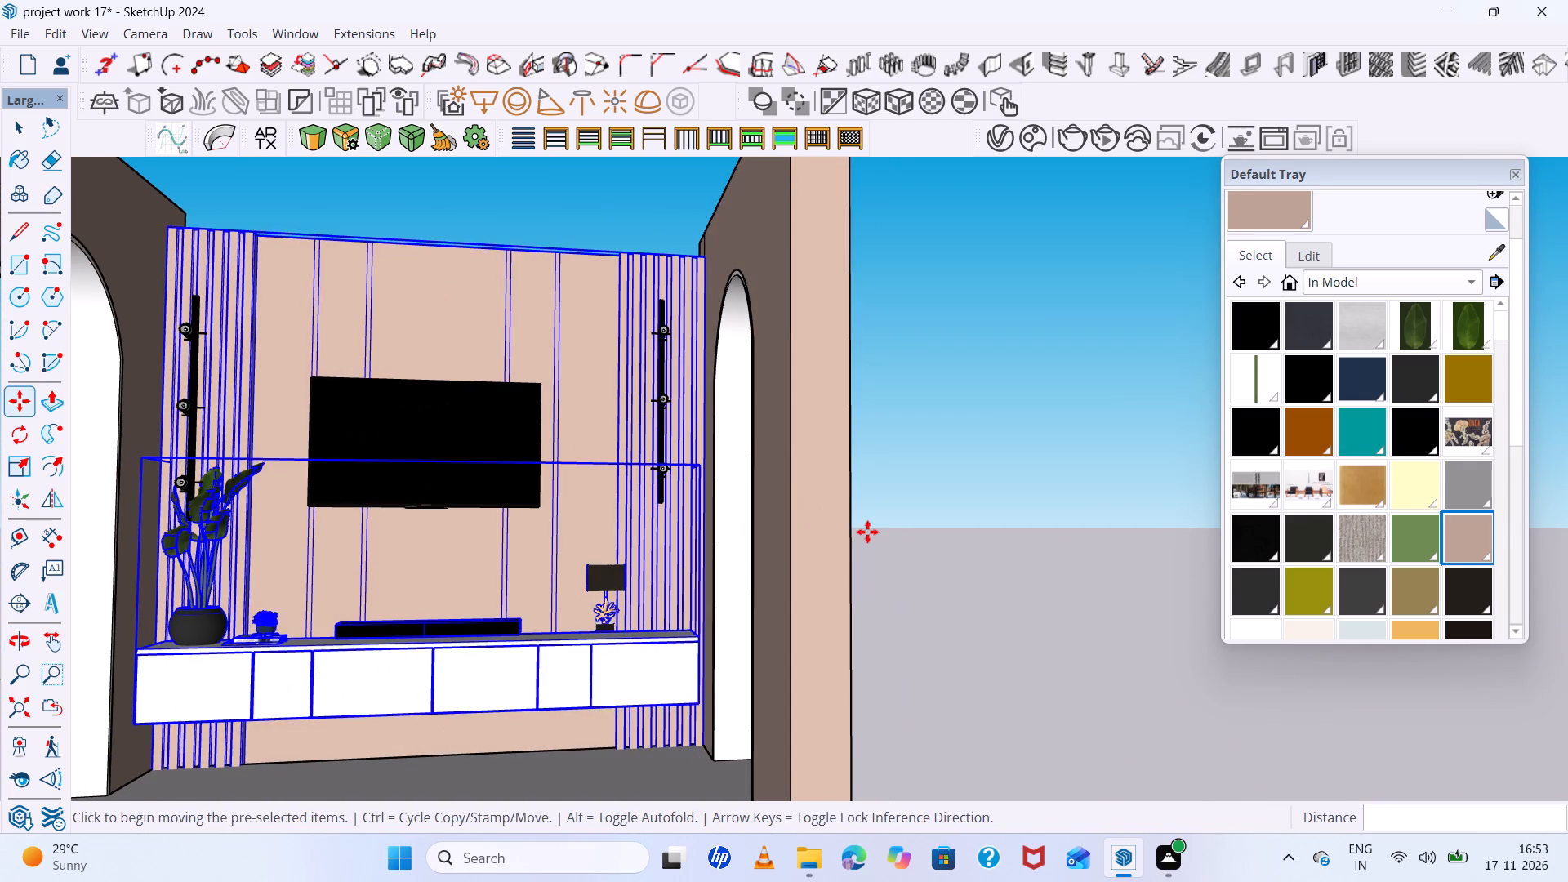
key(space)
click(908, 541)
Examine the lowered console and the TV wall against the reference picture beside the room.
scroll(911, 541, down, 5)
middle_drag(882, 548, 691, 570)
scroll(574, 490, up, 4)
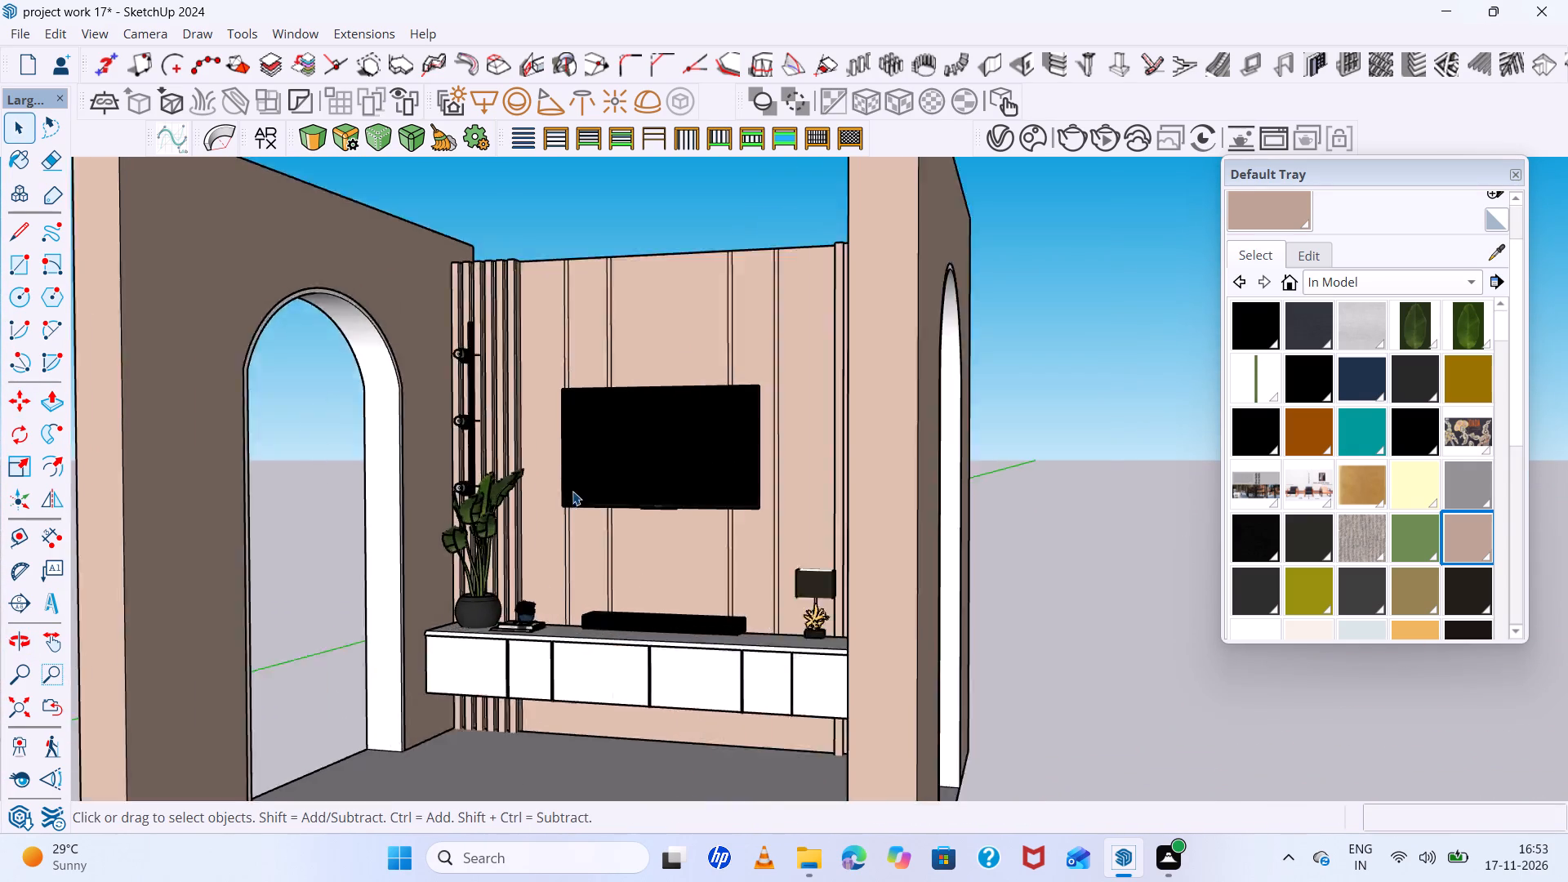
scroll(572, 491, up, 9)
scroll(572, 470, down, 4)
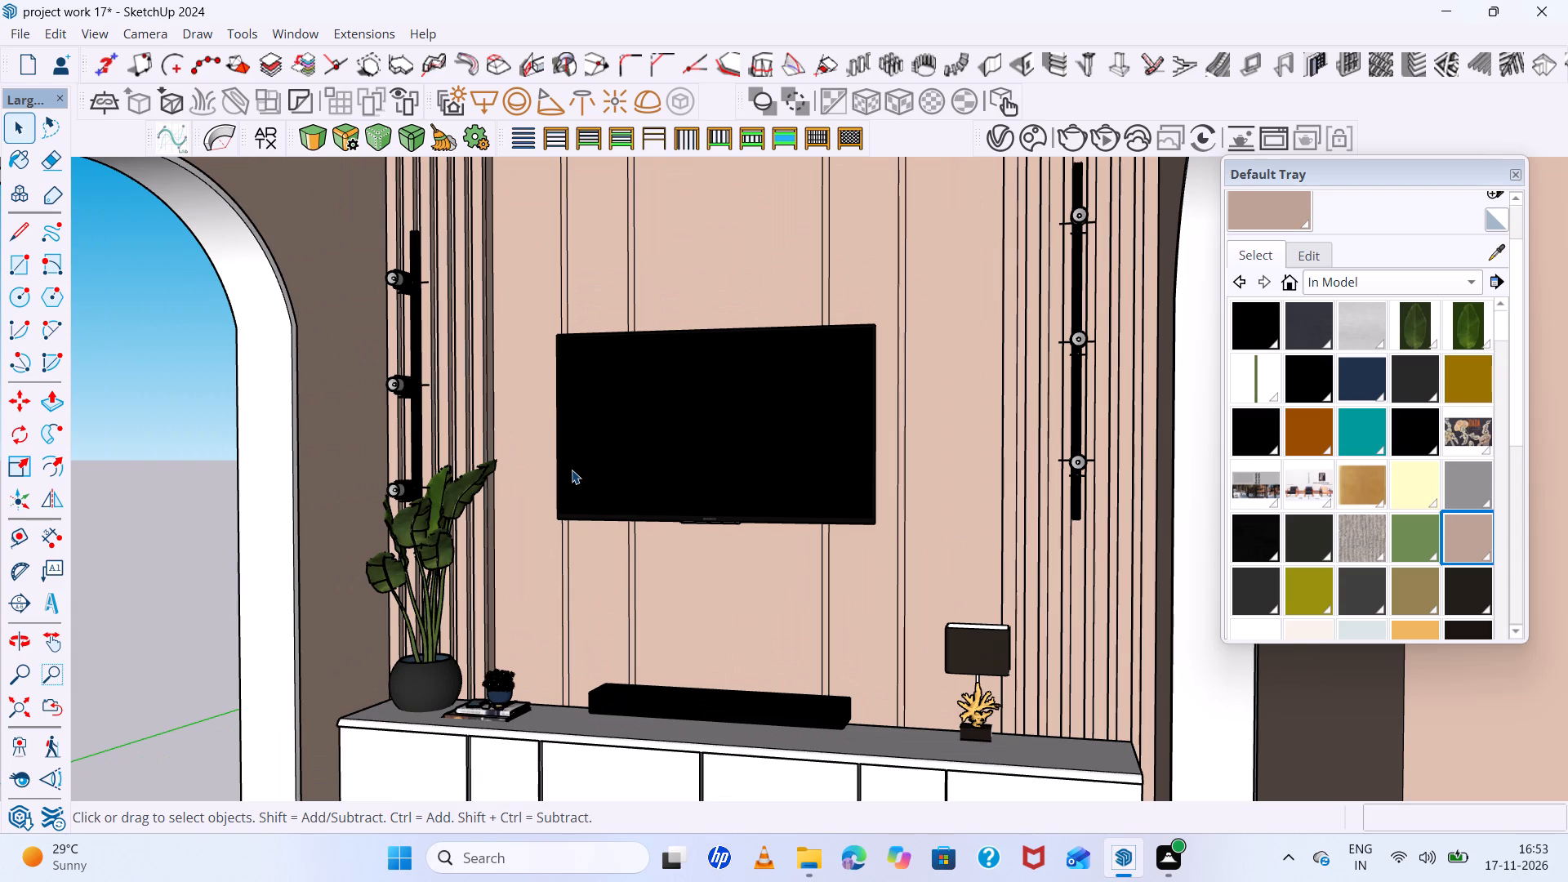
scroll(572, 470, down, 2)
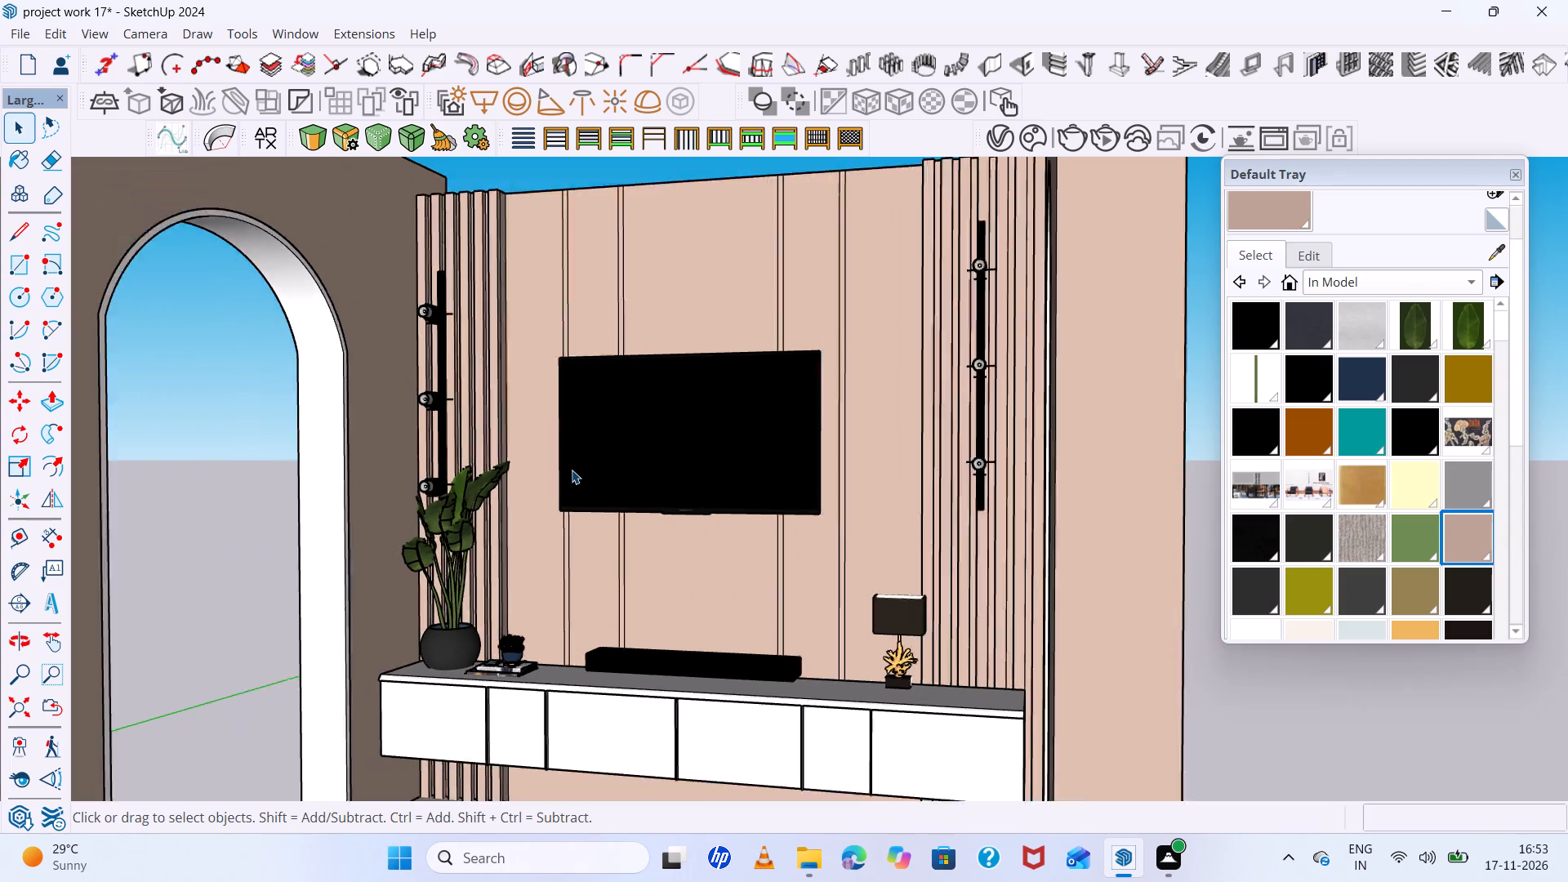
scroll(572, 470, down, 7)
scroll(650, 492, down, 3)
scroll(416, 533, up, 13)
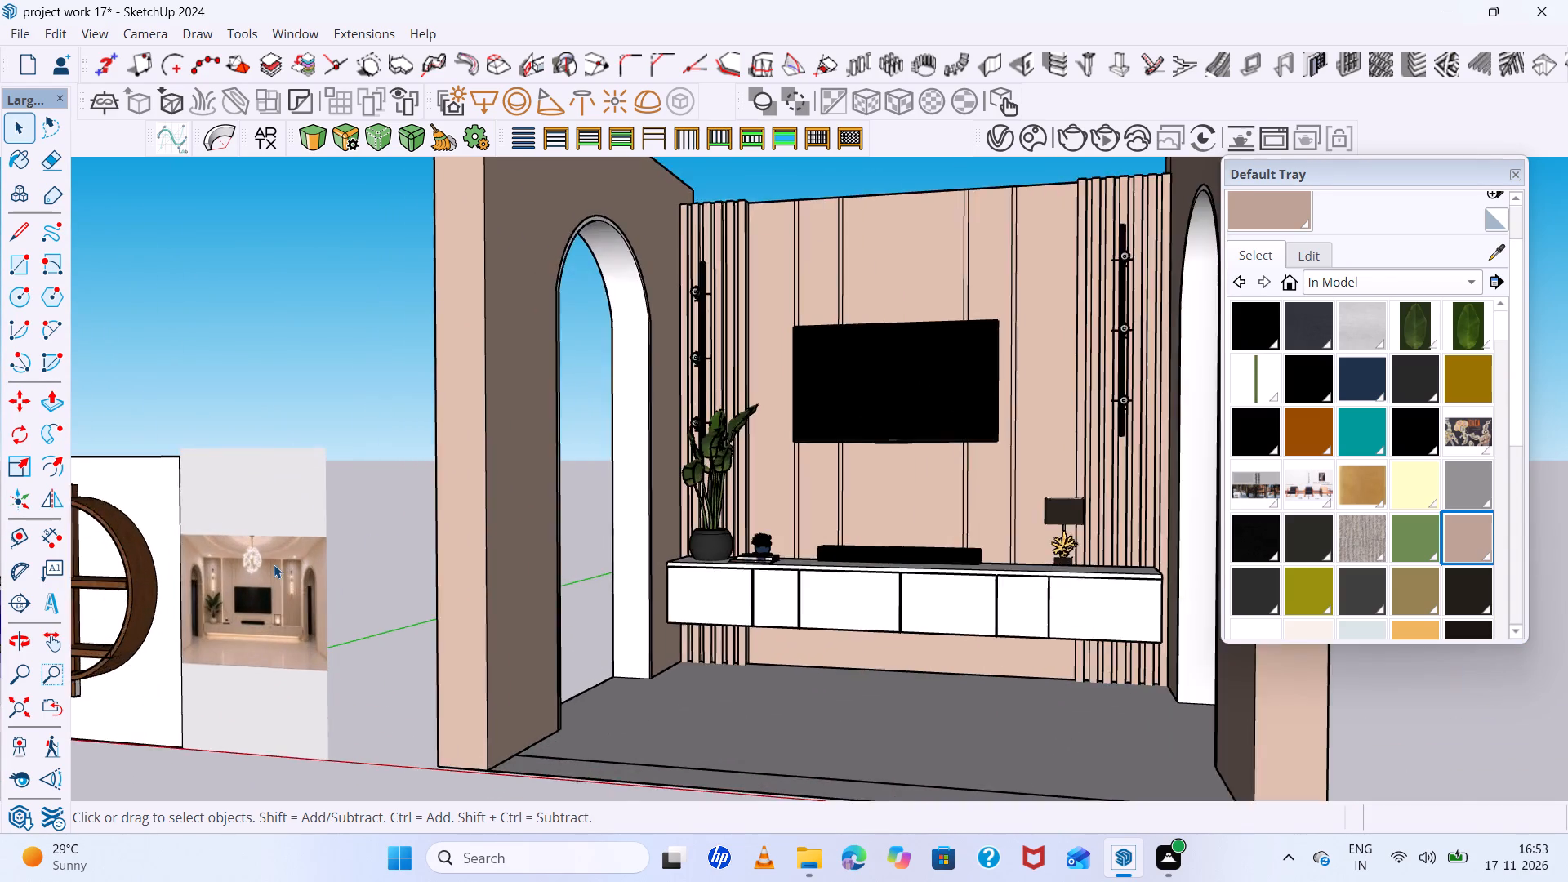
scroll(274, 564, up, 9)
scroll(274, 563, down, 12)
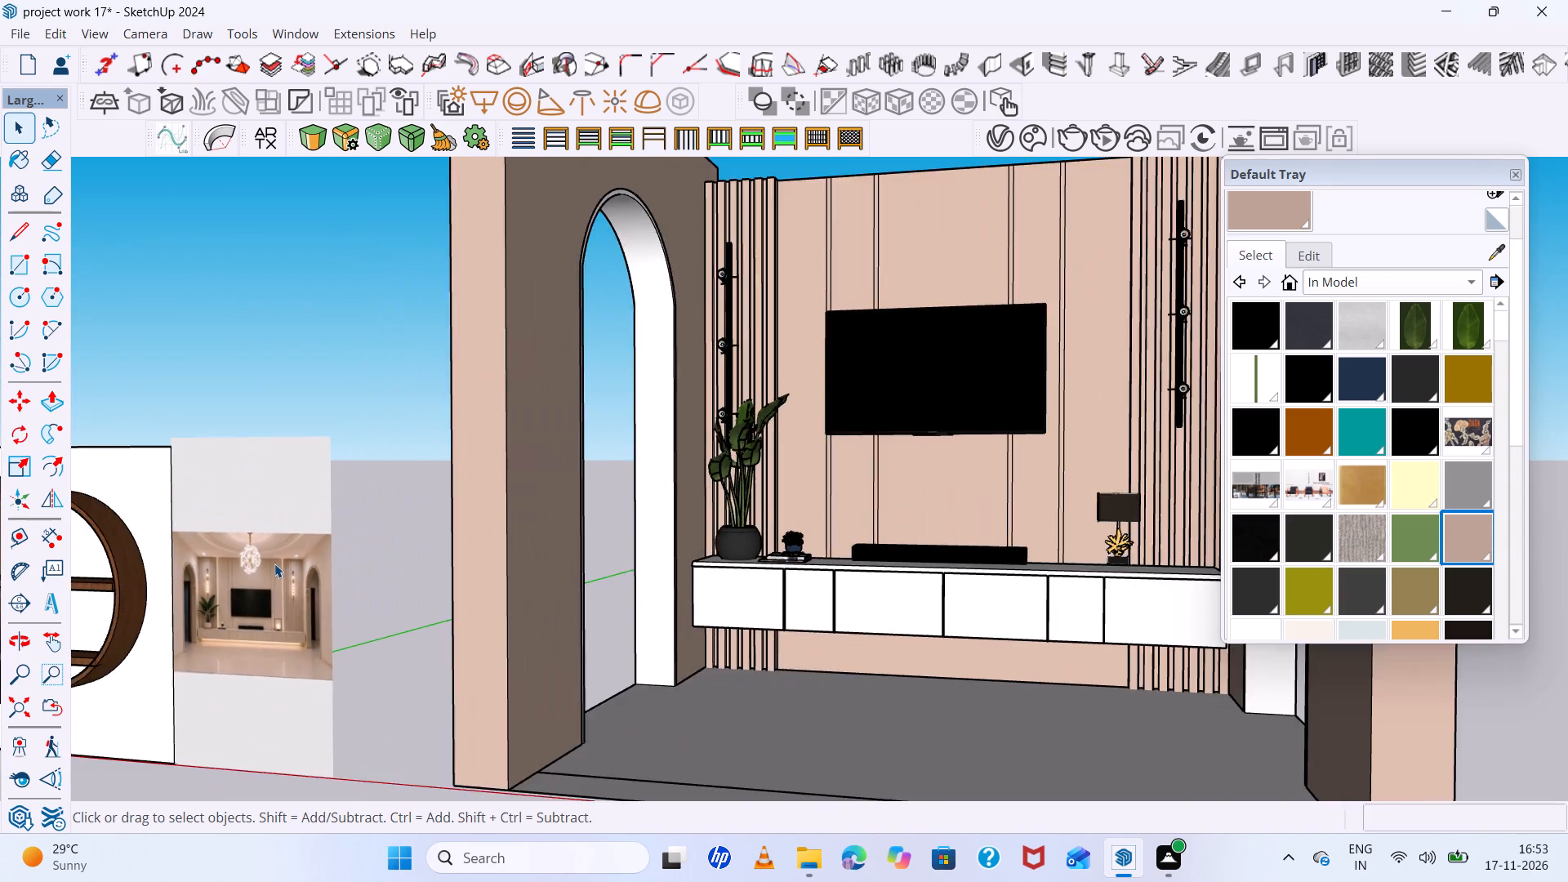
scroll(274, 563, down, 11)
Move only the slatted back wall up so its top corner meets the top corner of the arched side wall, and clear the selection.
middle_drag(283, 563, 469, 862)
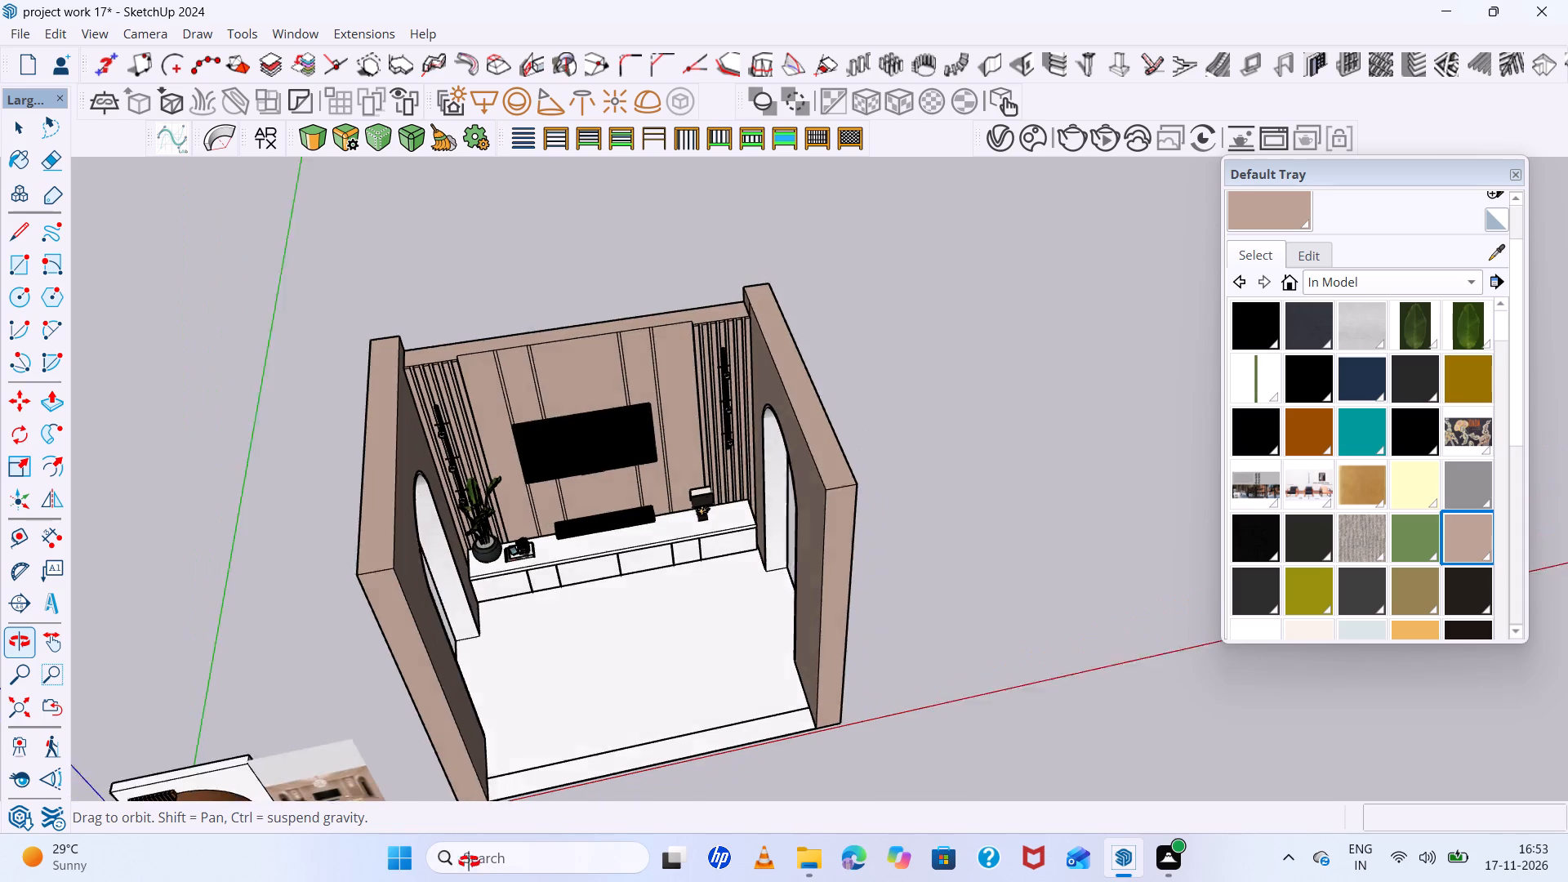
middle_drag(469, 862, 352, 484)
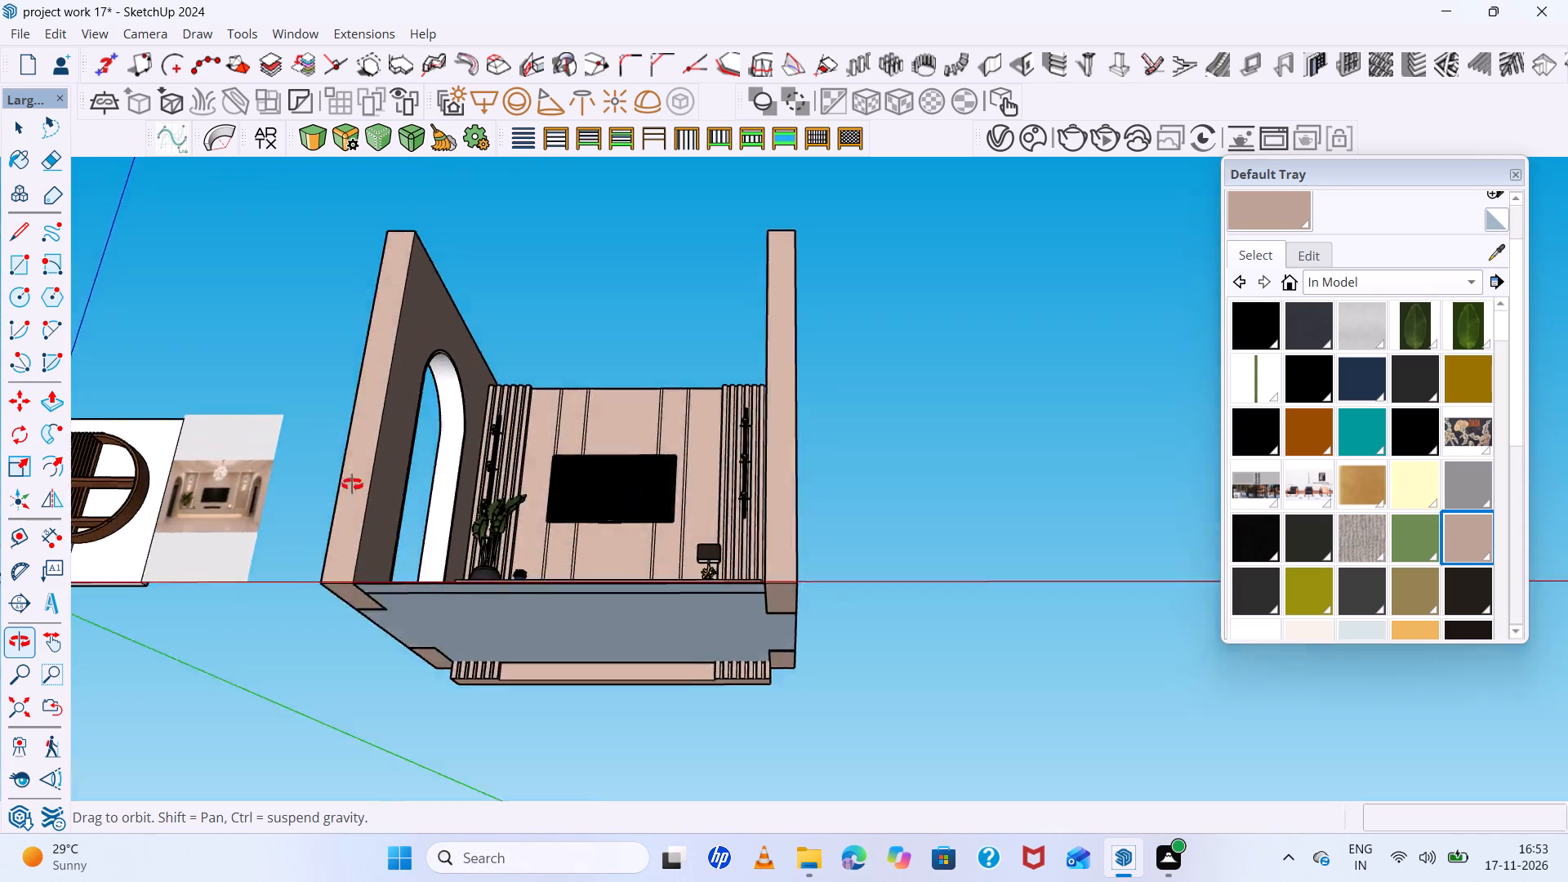
middle_drag(352, 484, 480, 651)
click(613, 371)
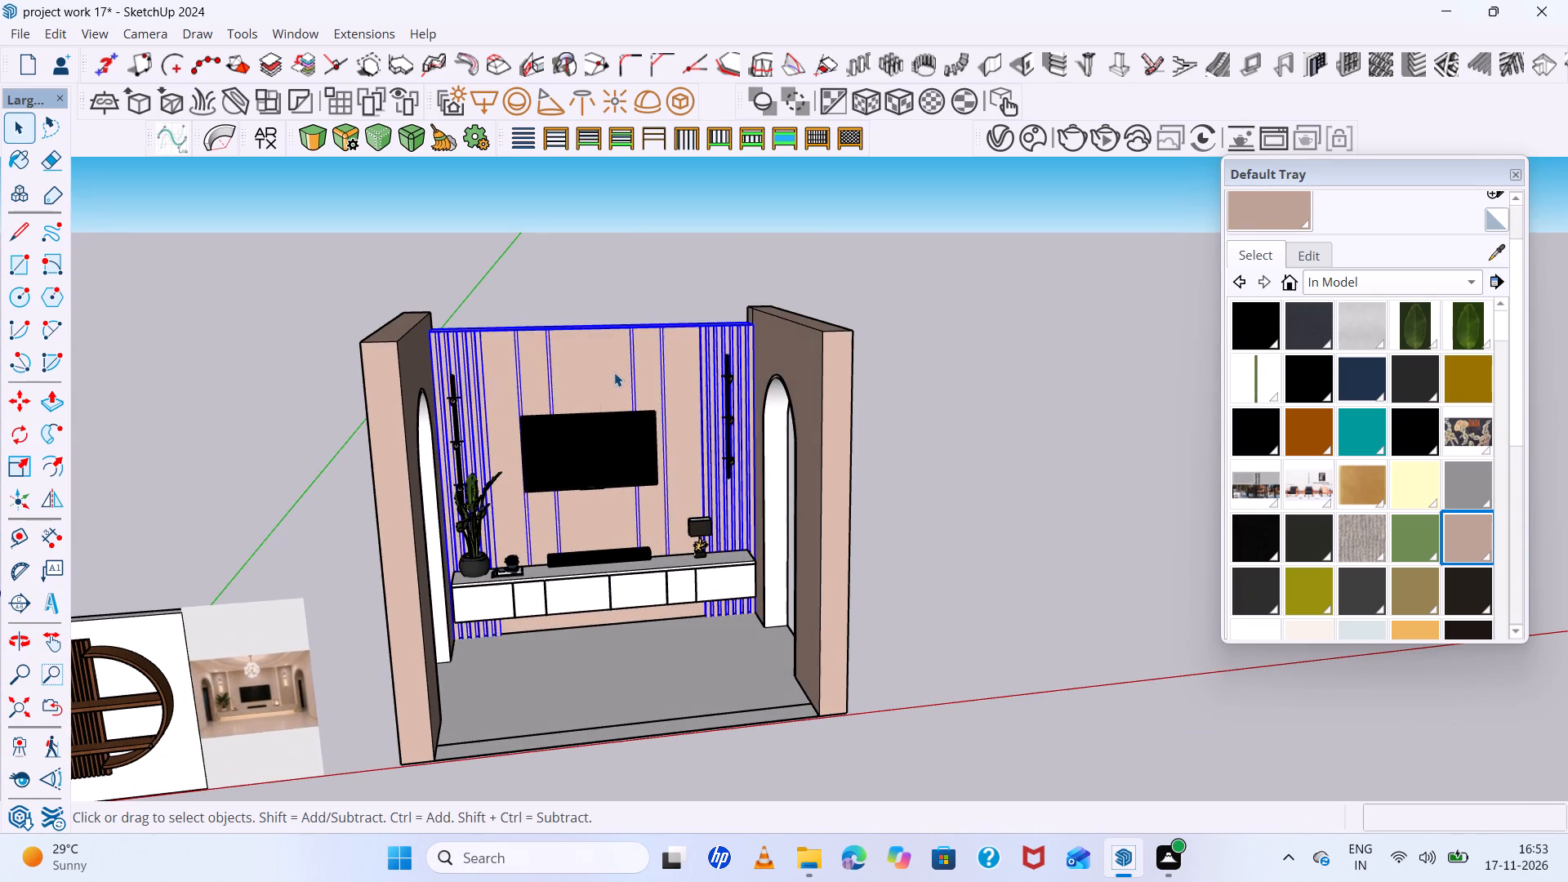
scroll(611, 377, down, 3)
middle_drag(610, 387, 550, 524)
scroll(719, 304, up, 6)
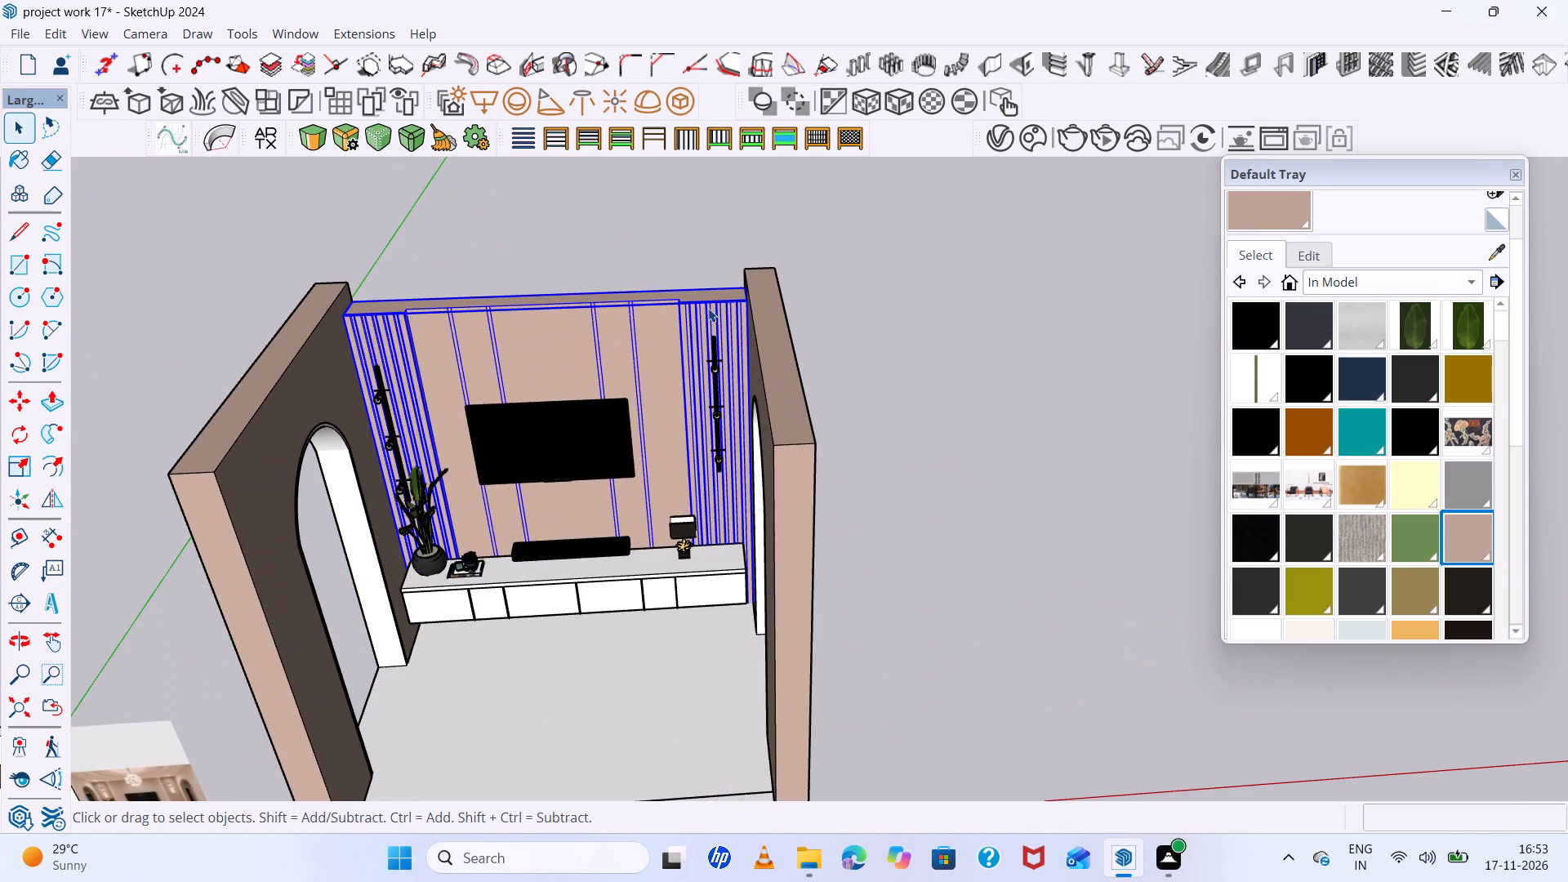
key(m)
scroll(726, 276, up, 5)
middle_drag(719, 284, 1238, 392)
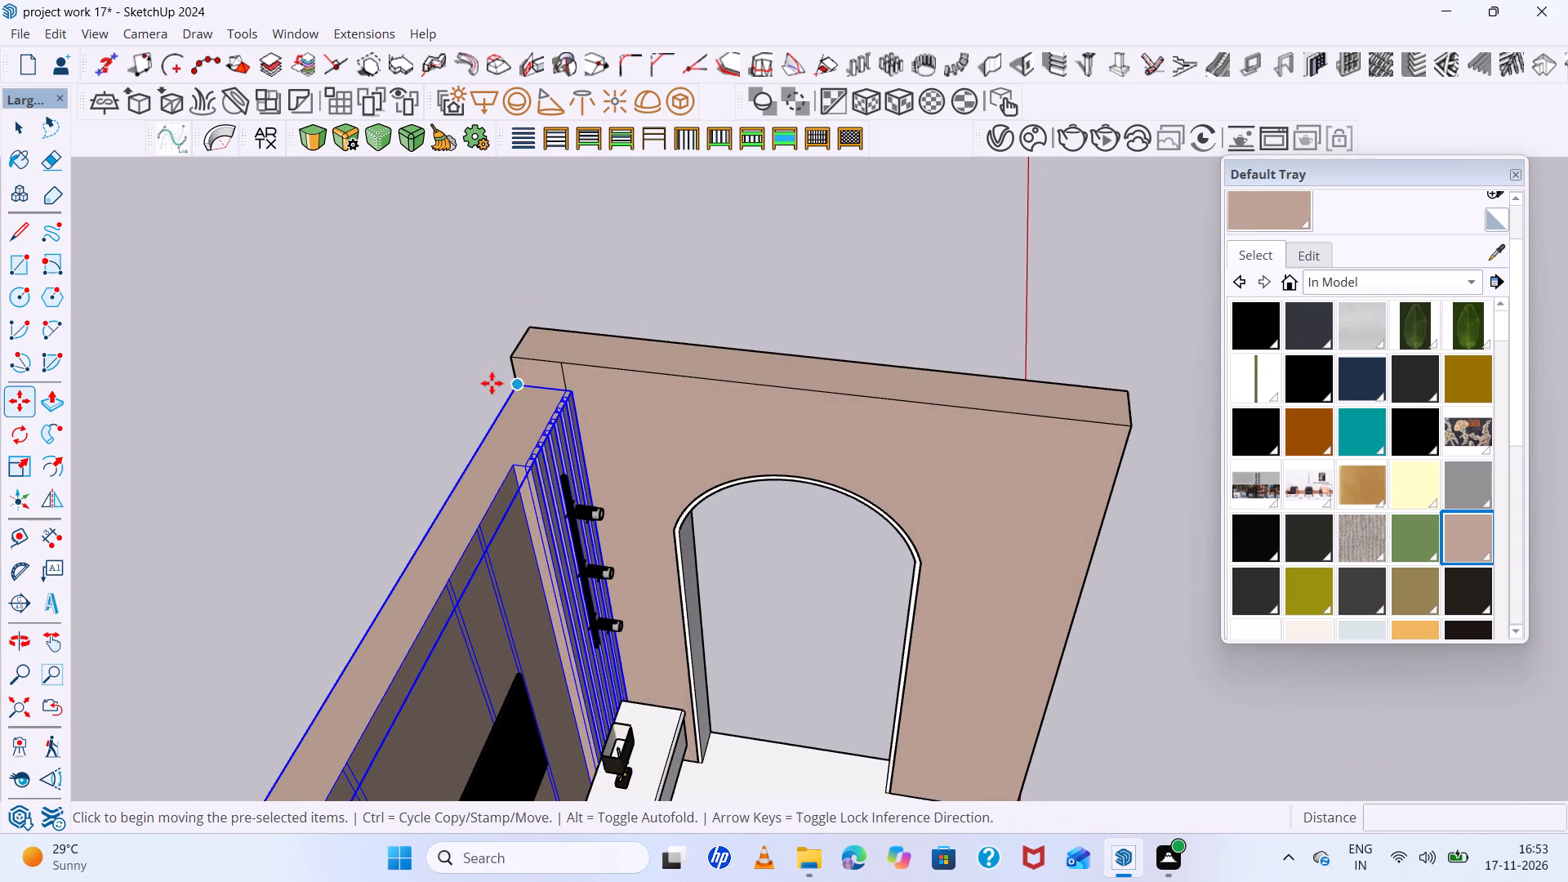
click(512, 386)
click(516, 359)
scroll(506, 358, down, 5)
middle_drag(669, 403, 241, 261)
scroll(694, 540, up, 5)
middle_drag(689, 544, 523, 428)
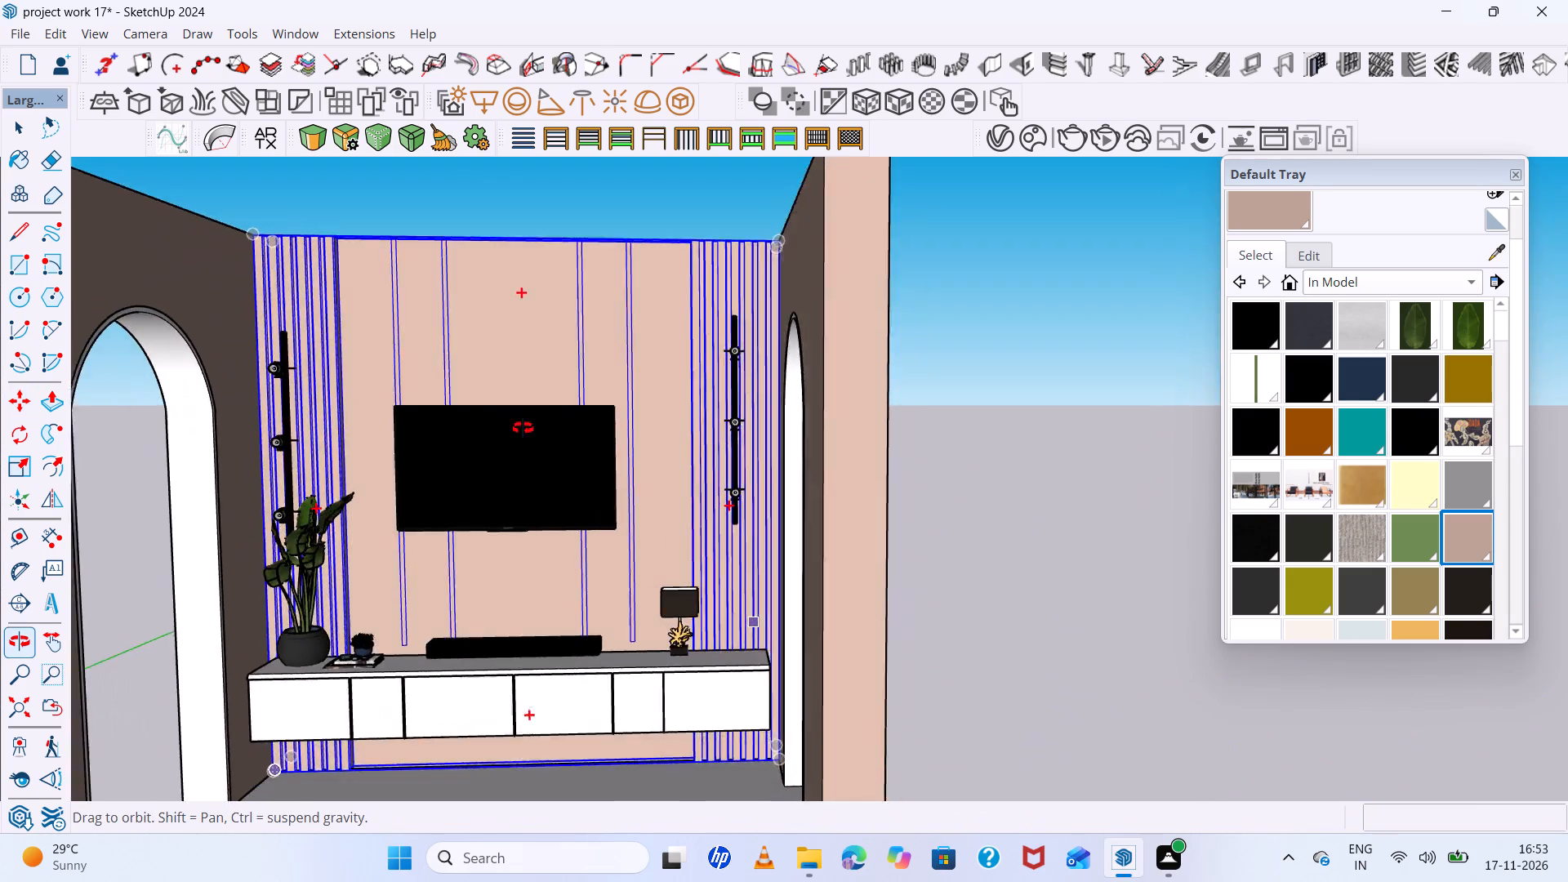
middle_drag(523, 428, 519, 430)
scroll(512, 439, down, 5)
middle_drag(656, 519, 722, 535)
key(space)
click(889, 524)
scroll(554, 573, up, 2)
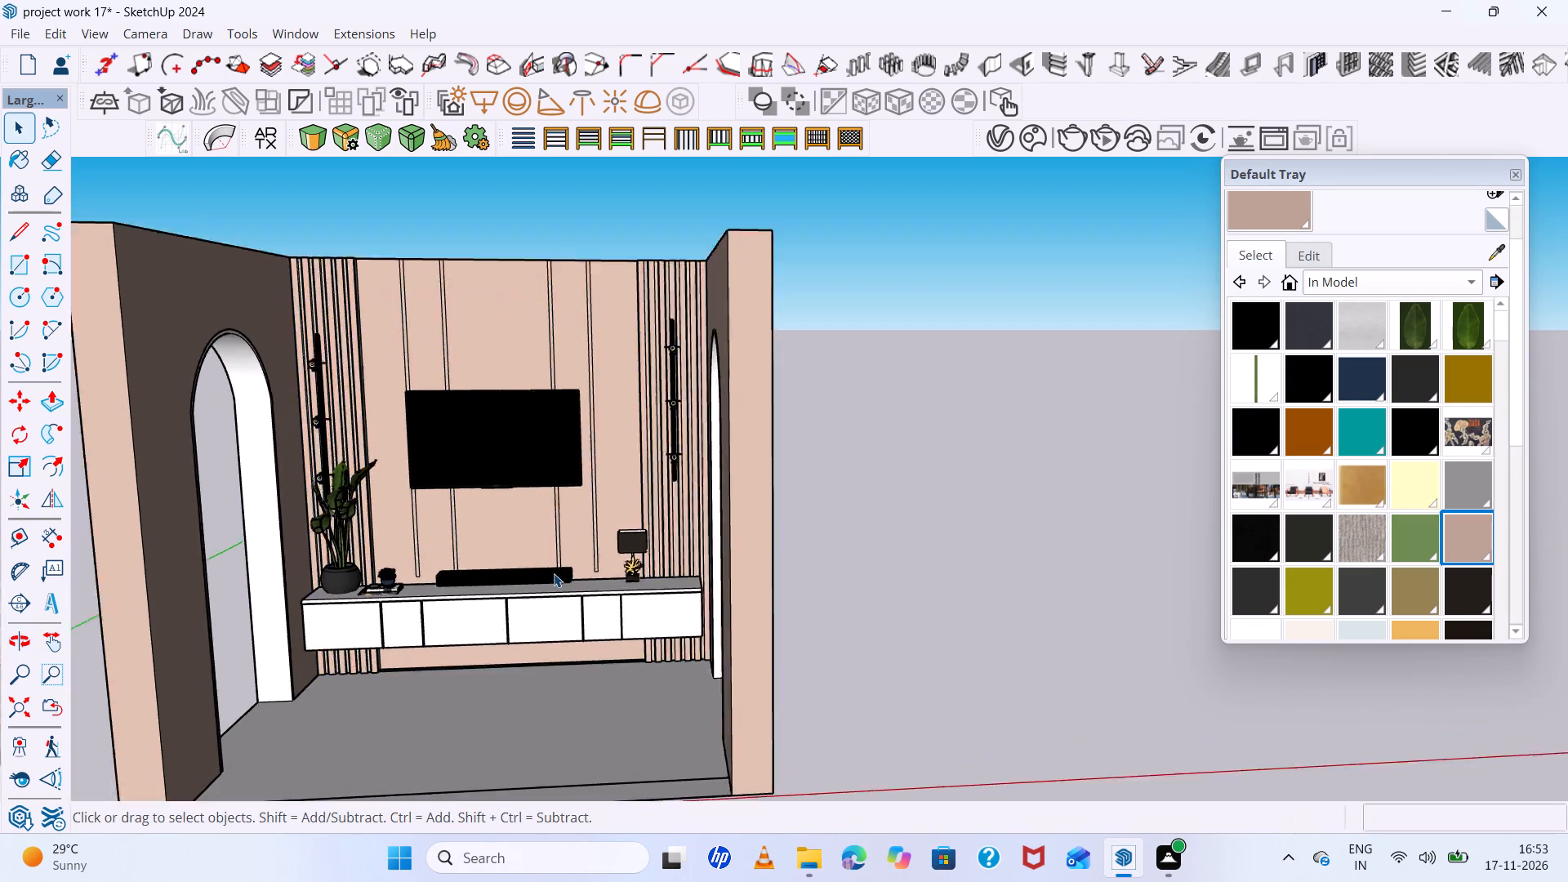
Inspect the lower end of the narrow vertical strip beside the table lamp inside the back wall group, and exit the group.
scroll(554, 573, up, 10)
double_click(596, 558)
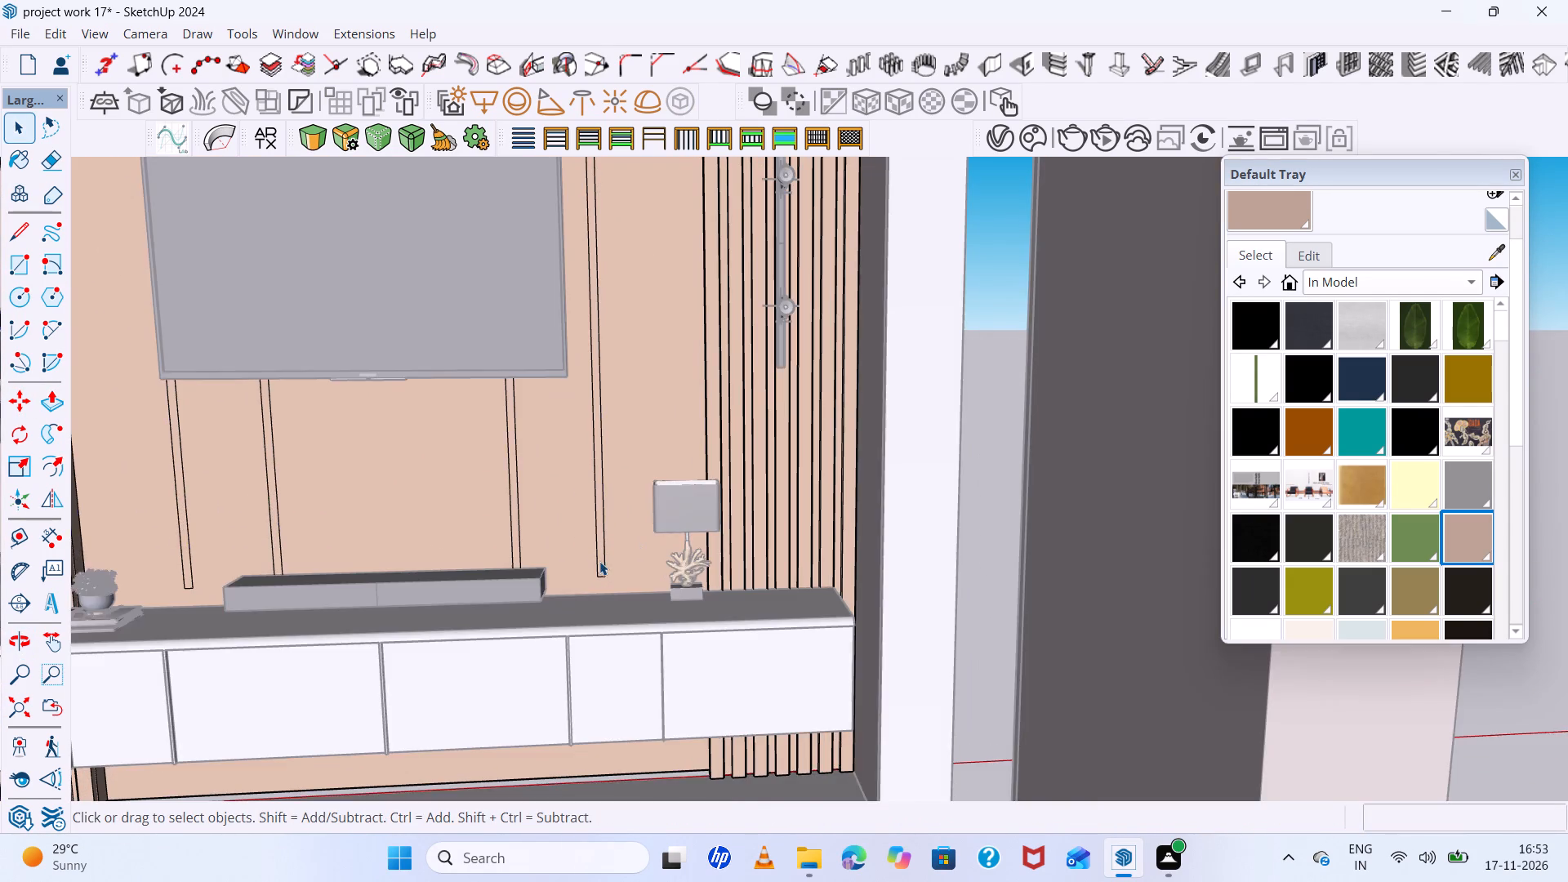
scroll(599, 561, up, 10)
middle_drag(600, 566, 595, 660)
scroll(616, 617, up, 10)
click(594, 577)
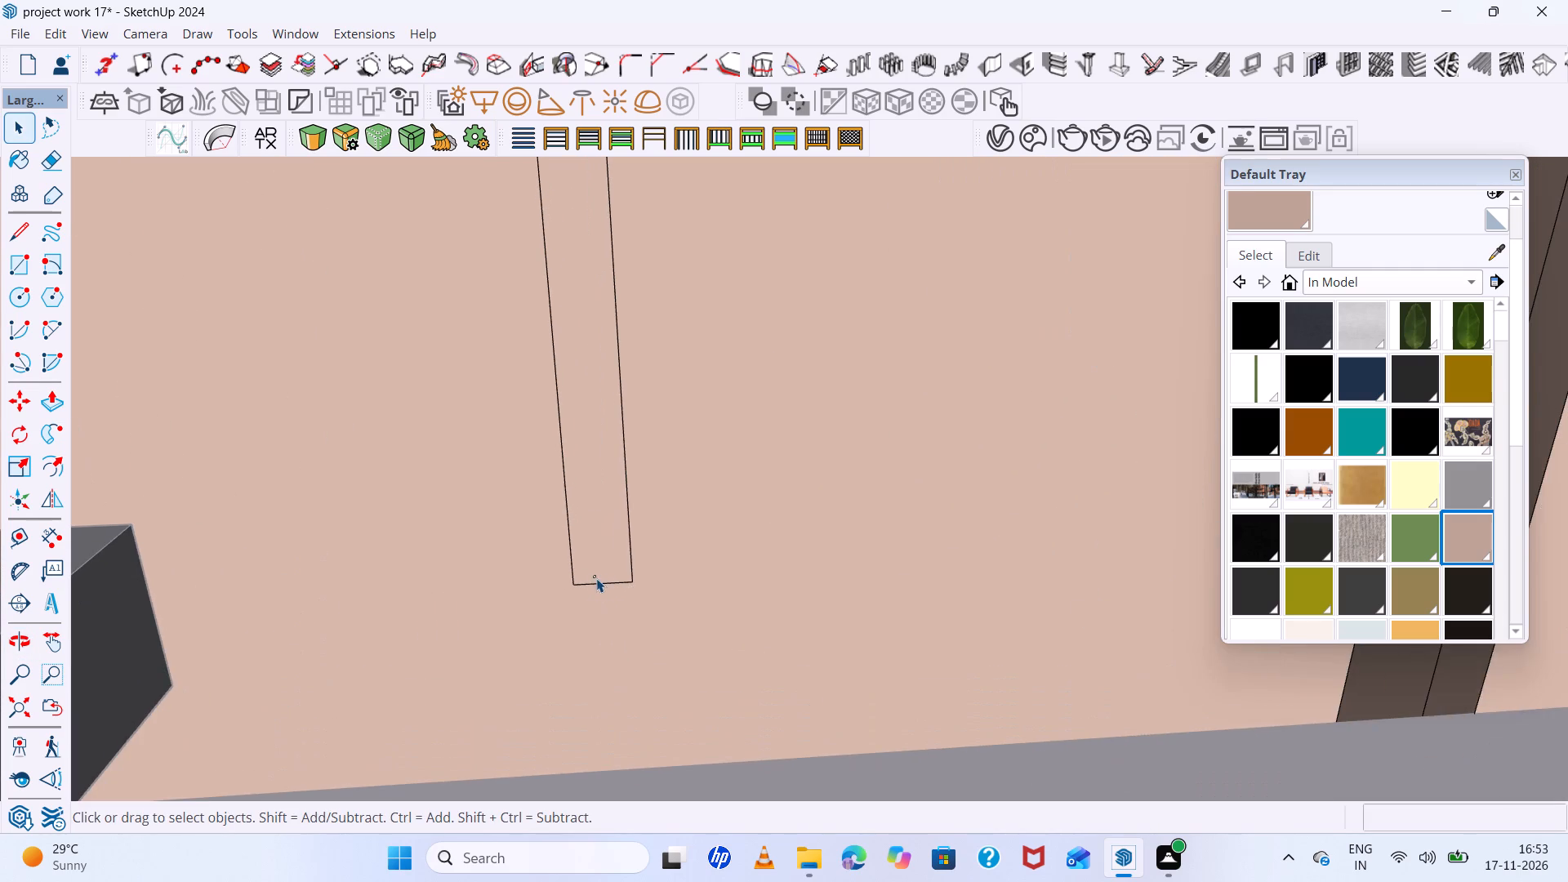
scroll(596, 578, up, 4)
scroll(586, 563, down, 6)
scroll(592, 559, up, 1)
middle_drag(594, 559, 595, 655)
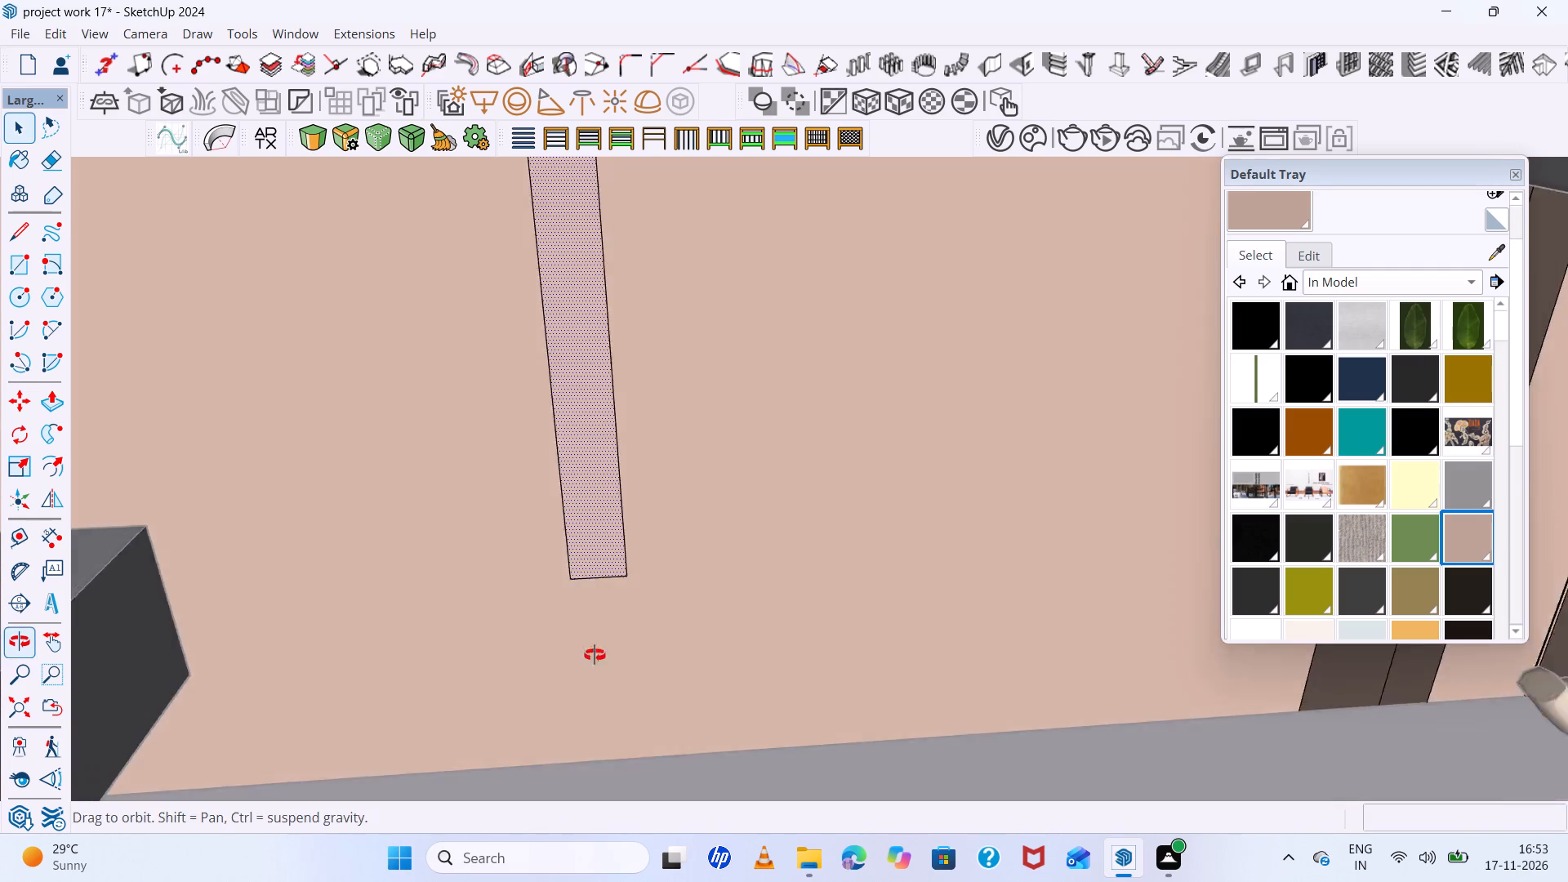
middle_drag(595, 655, 595, 717)
scroll(648, 574, down, 20)
middle_drag(663, 555, 642, 318)
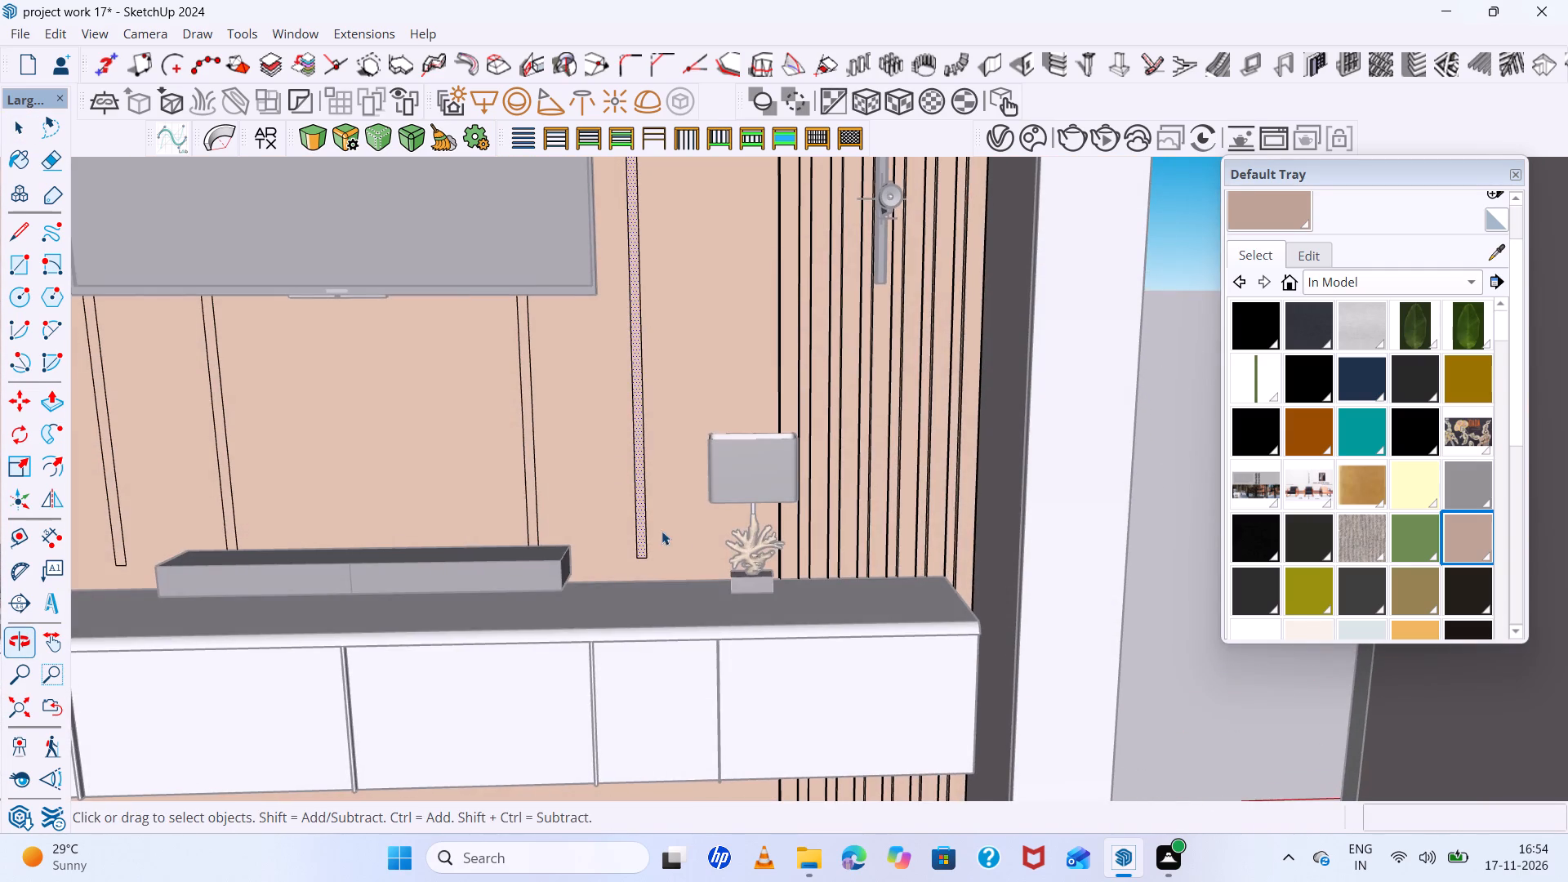
scroll(730, 551, down, 5)
middle_drag(732, 572, 681, 494)
scroll(702, 505, down, 2)
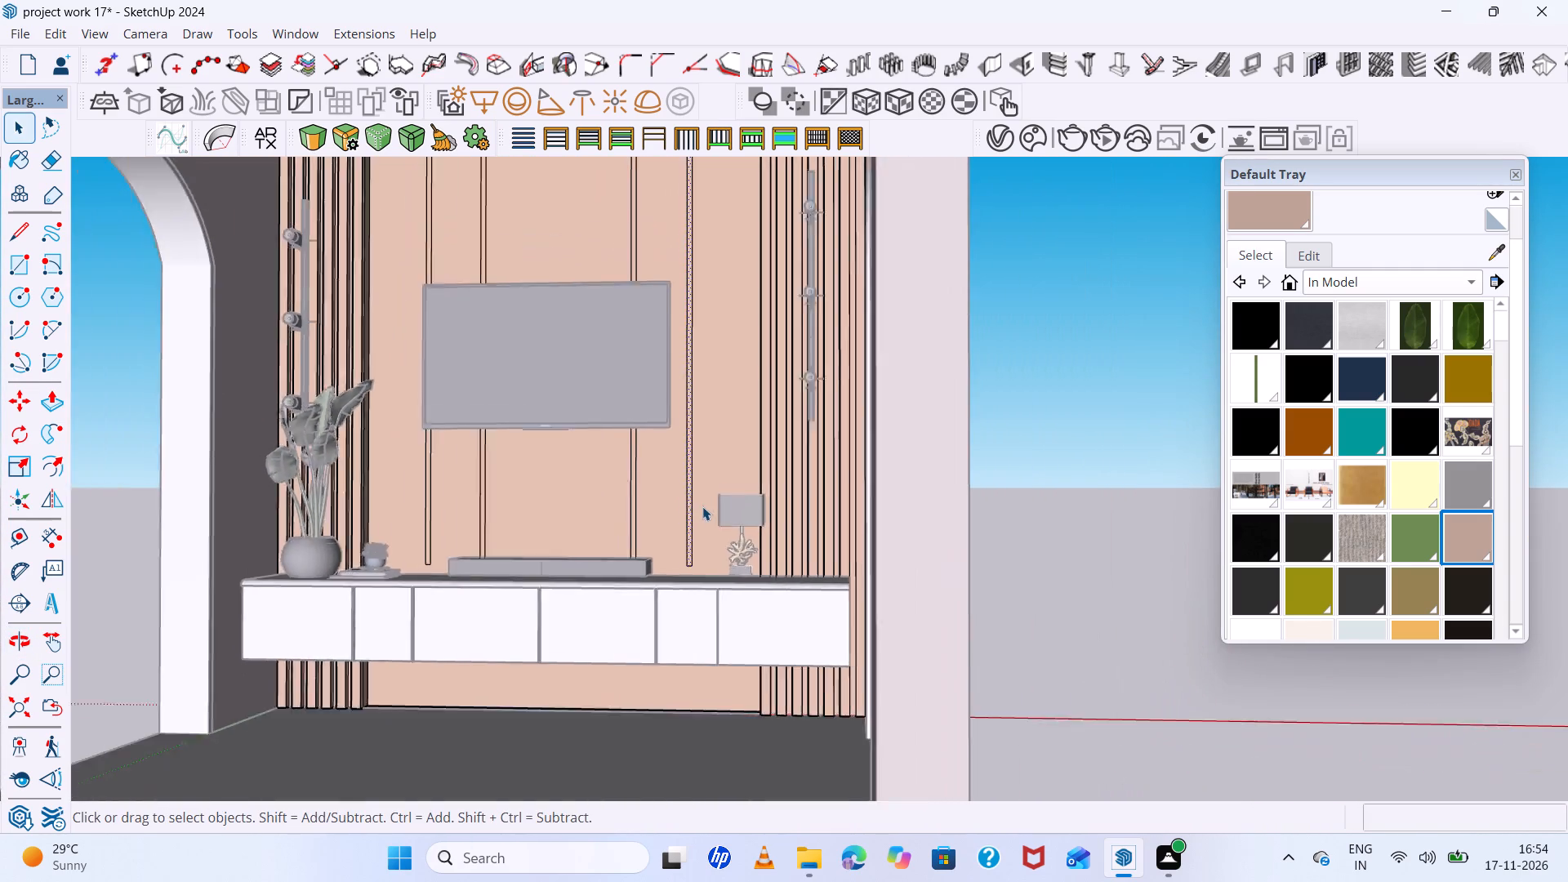
scroll(702, 506, down, 8)
click(889, 506)
scroll(889, 506, up, 5)
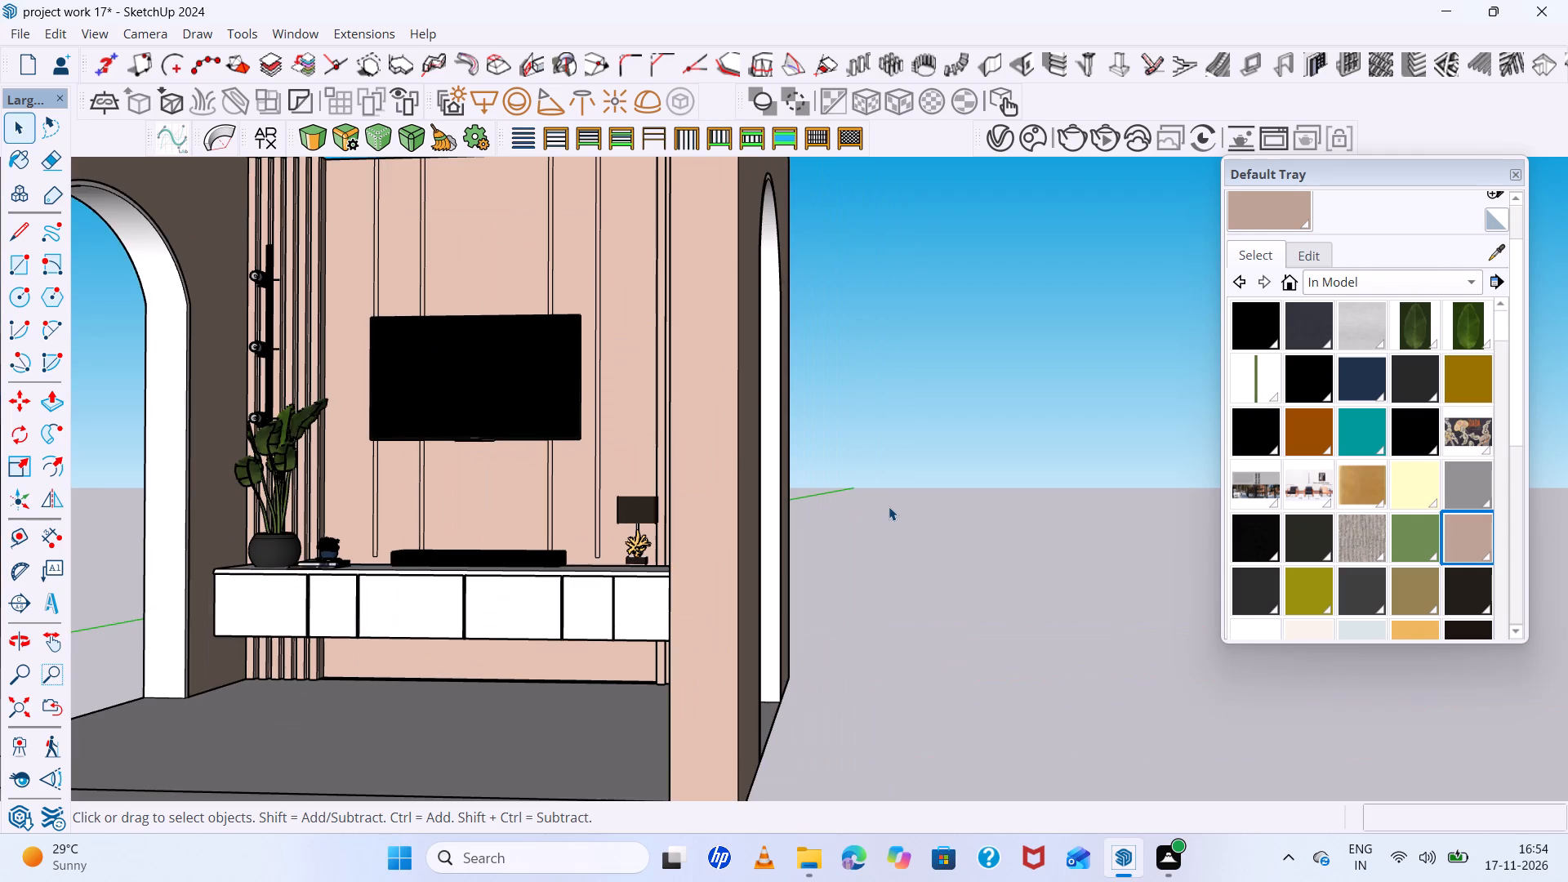
scroll(889, 506, down, 5)
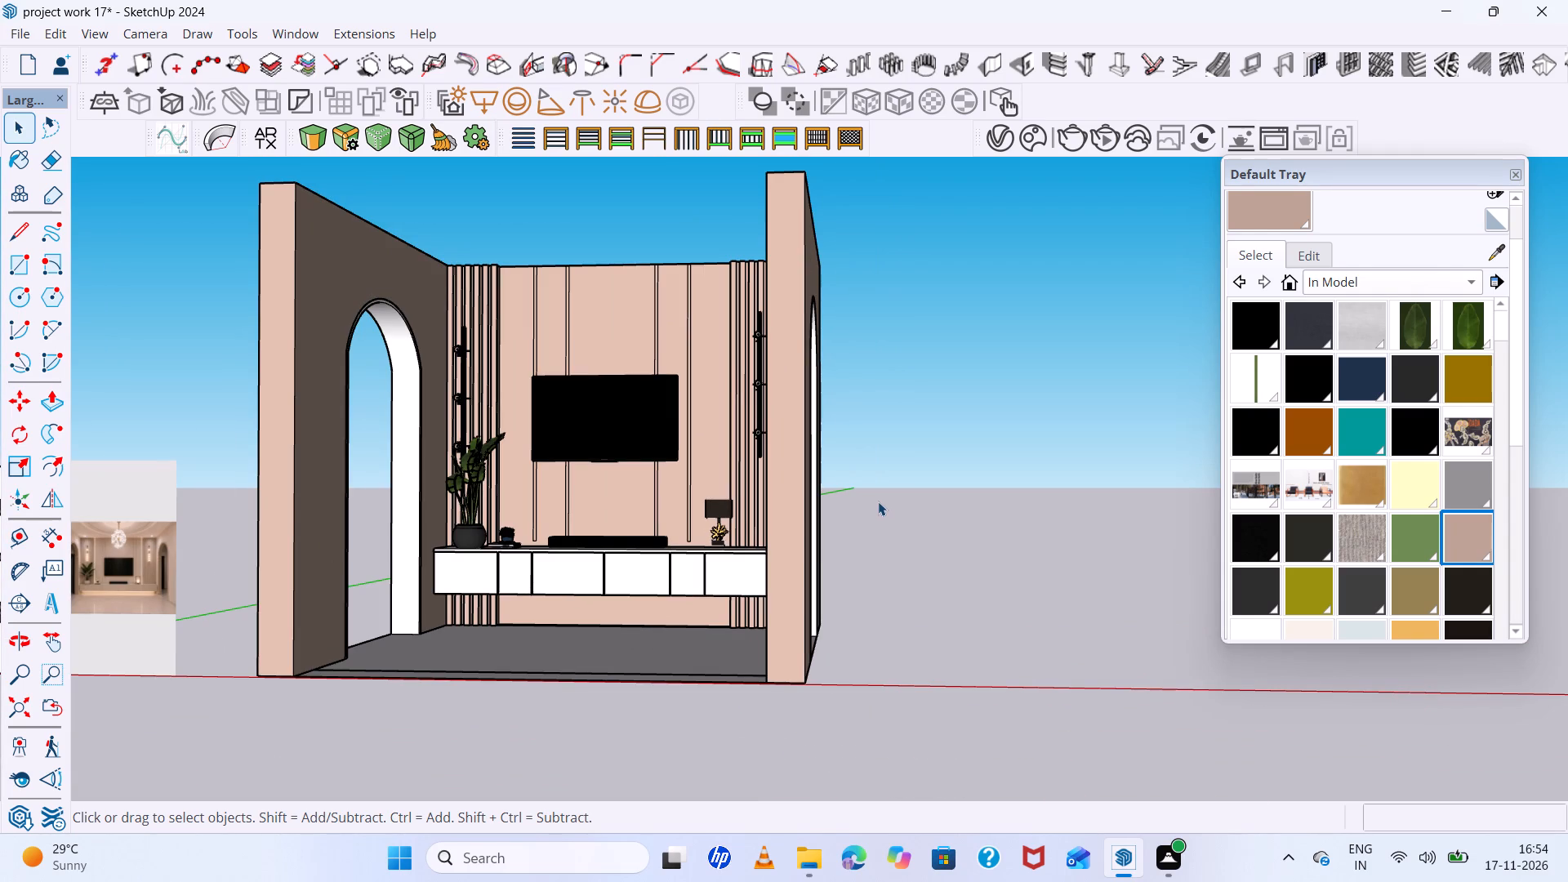
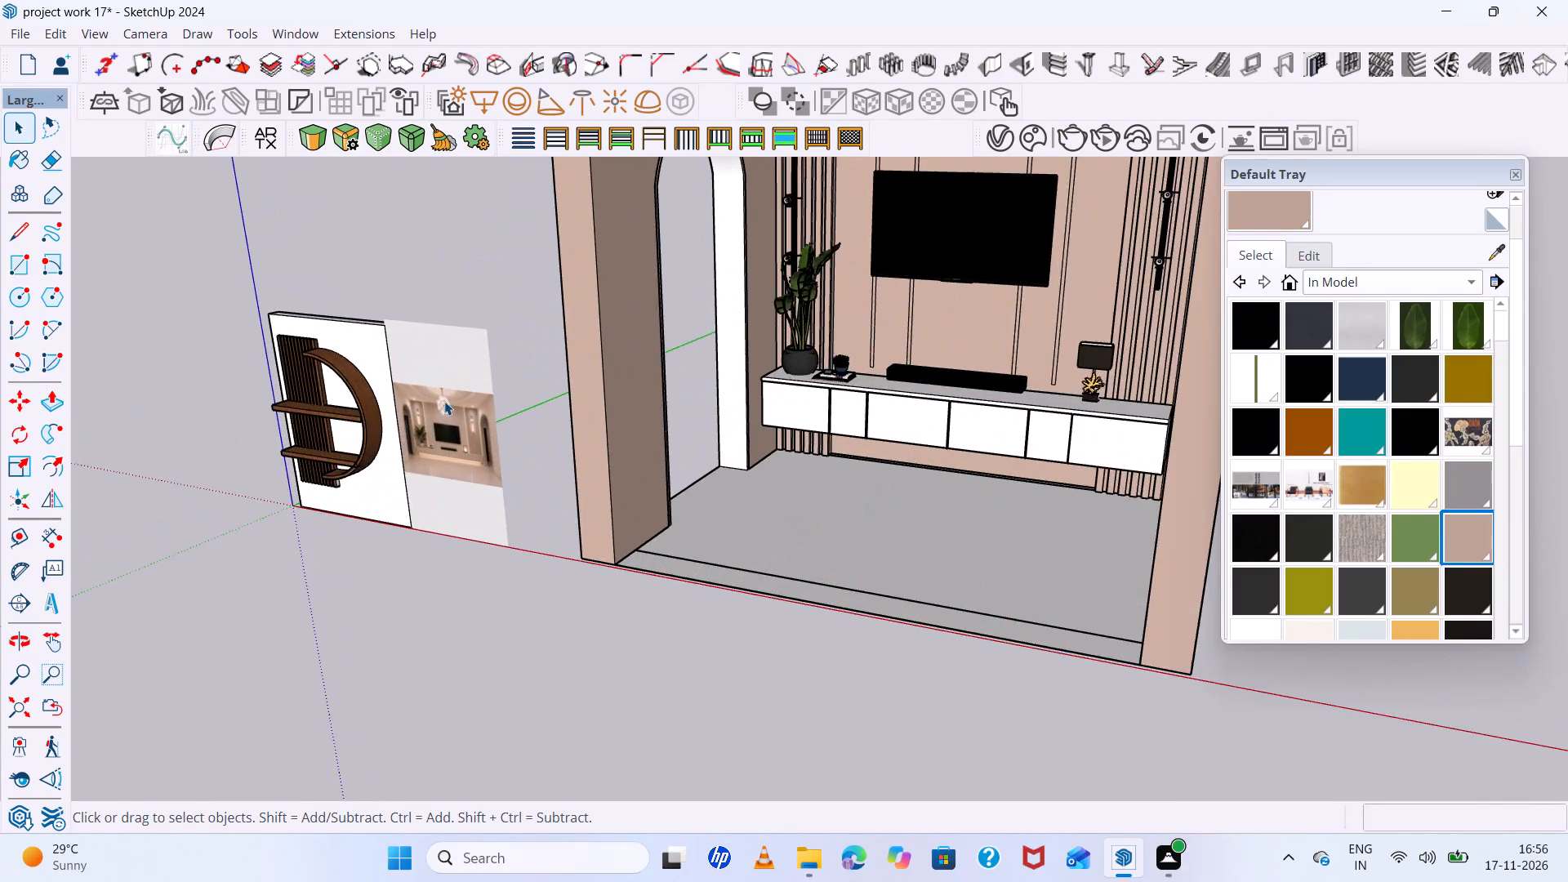
Examine the reference image of the TV wall beside the model, including its console, slatted panels and arches.
middle_drag(486, 399, 486, 365)
scroll(485, 363, up, 2)
scroll(390, 379, down, 2)
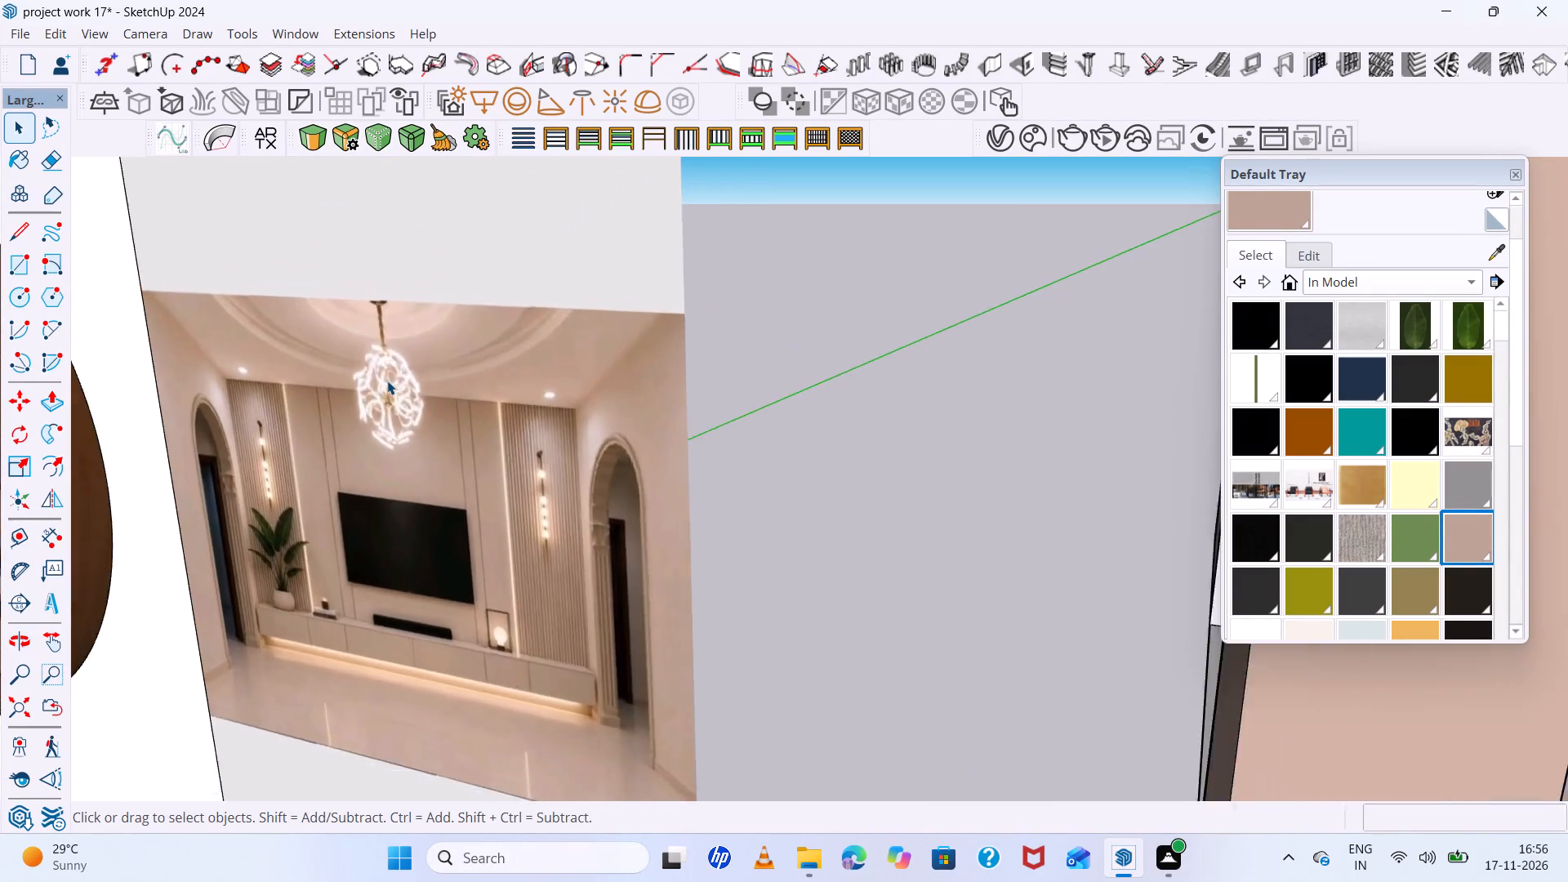
scroll(387, 381, down, 20)
scroll(387, 381, down, 15)
middle_drag(635, 423, 792, 713)
scroll(813, 526, down, 7)
scroll(790, 289, up, 19)
middle_drag(620, 710, 621, 708)
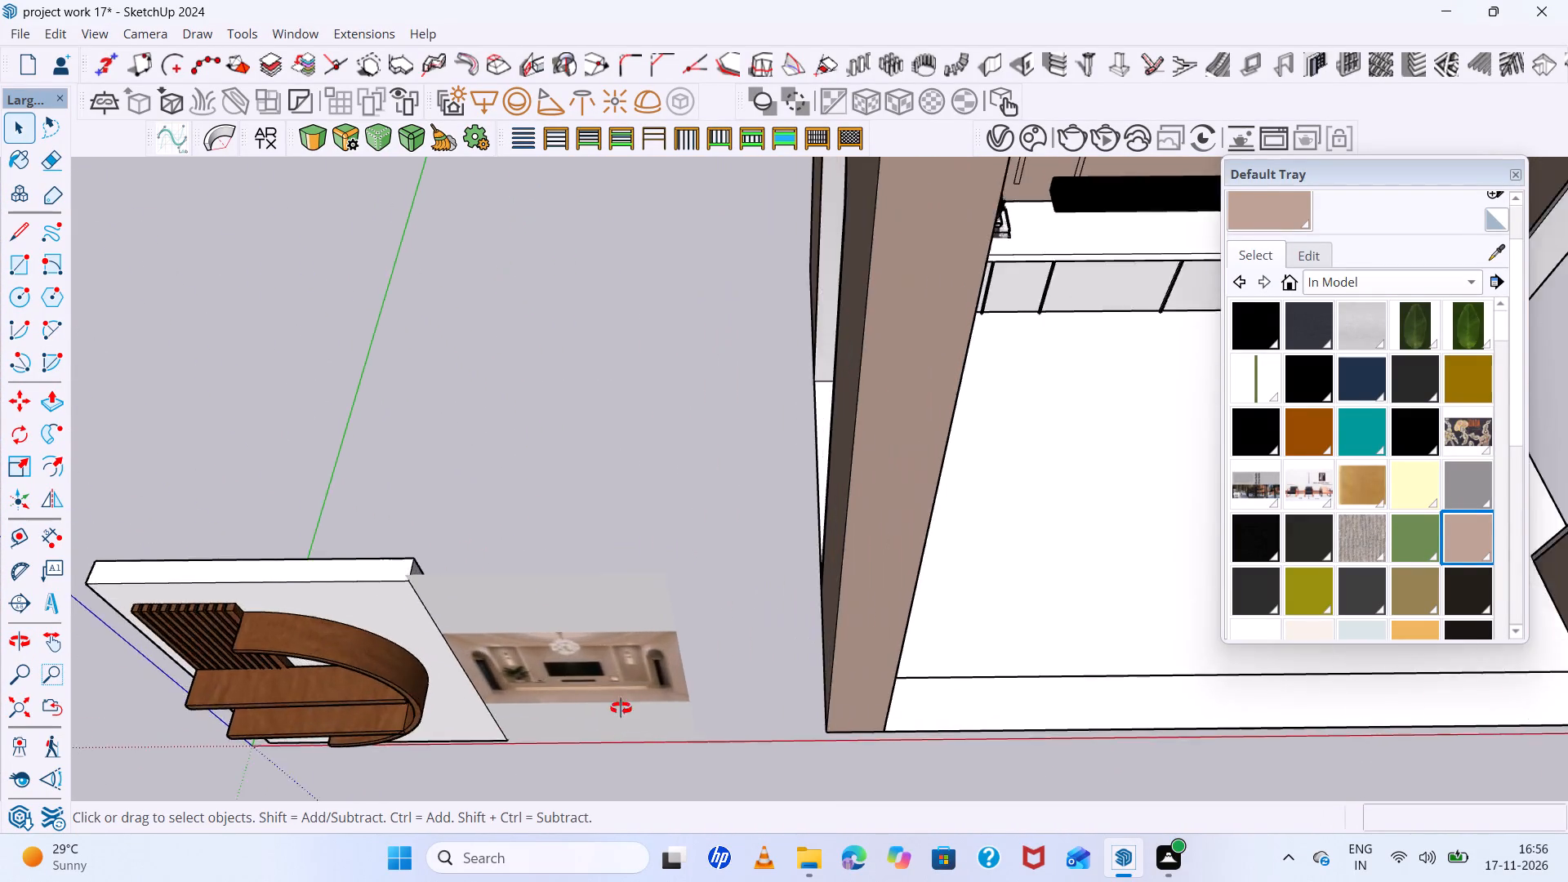
middle_drag(621, 708, 597, 532)
scroll(614, 667, up, 14)
scroll(466, 477, down, 6)
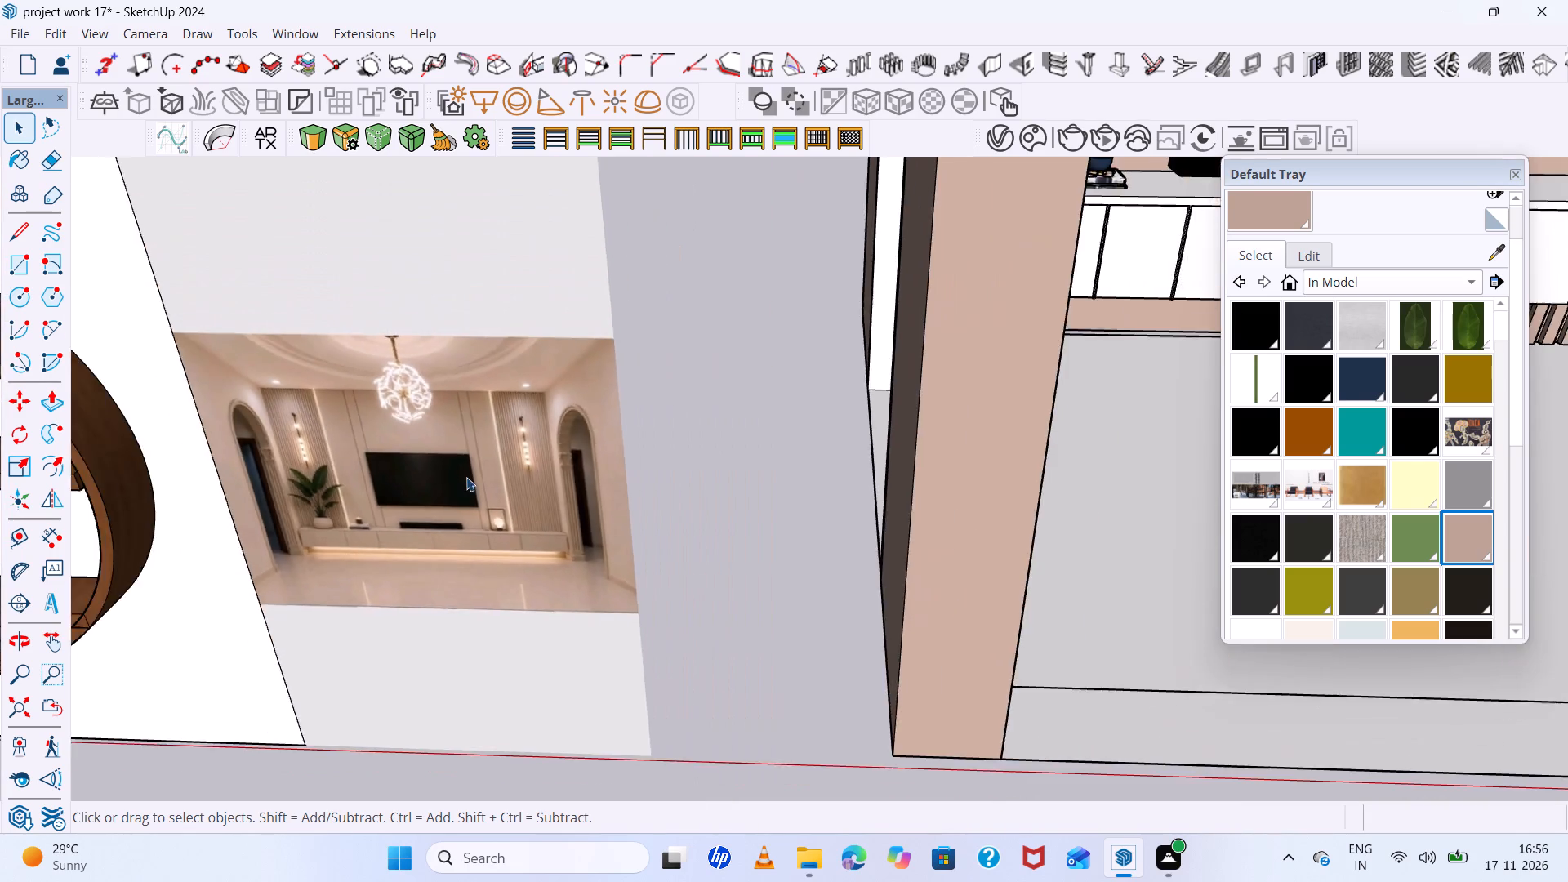
scroll(466, 477, down, 16)
scroll(441, 470, down, 6)
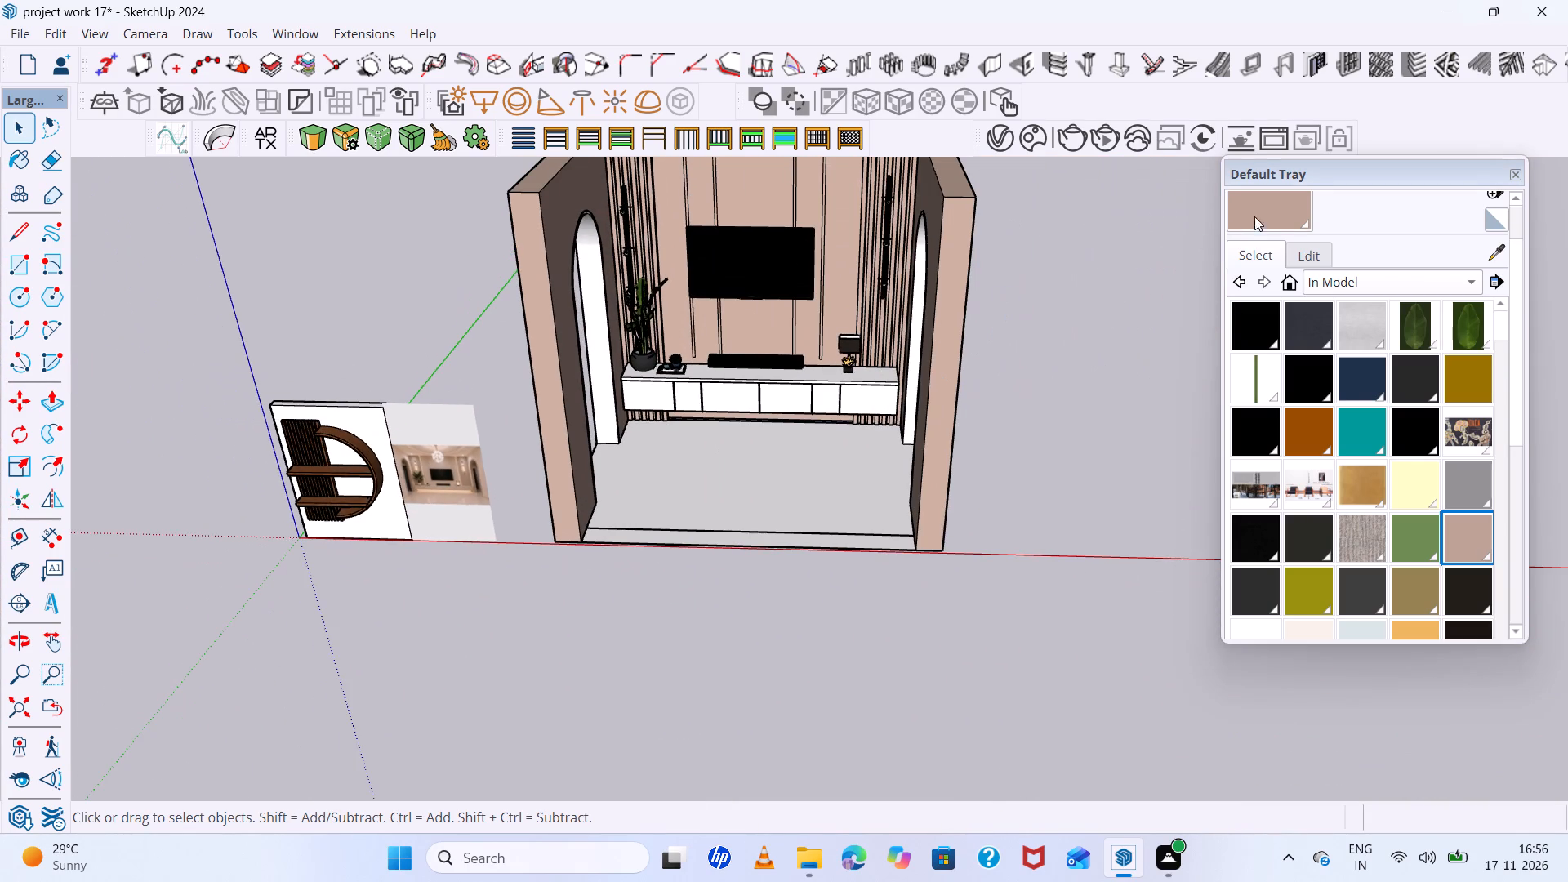
Paint the white floating TV console with the pinkish-beige wall material.
click(1261, 213)
scroll(855, 373, up, 15)
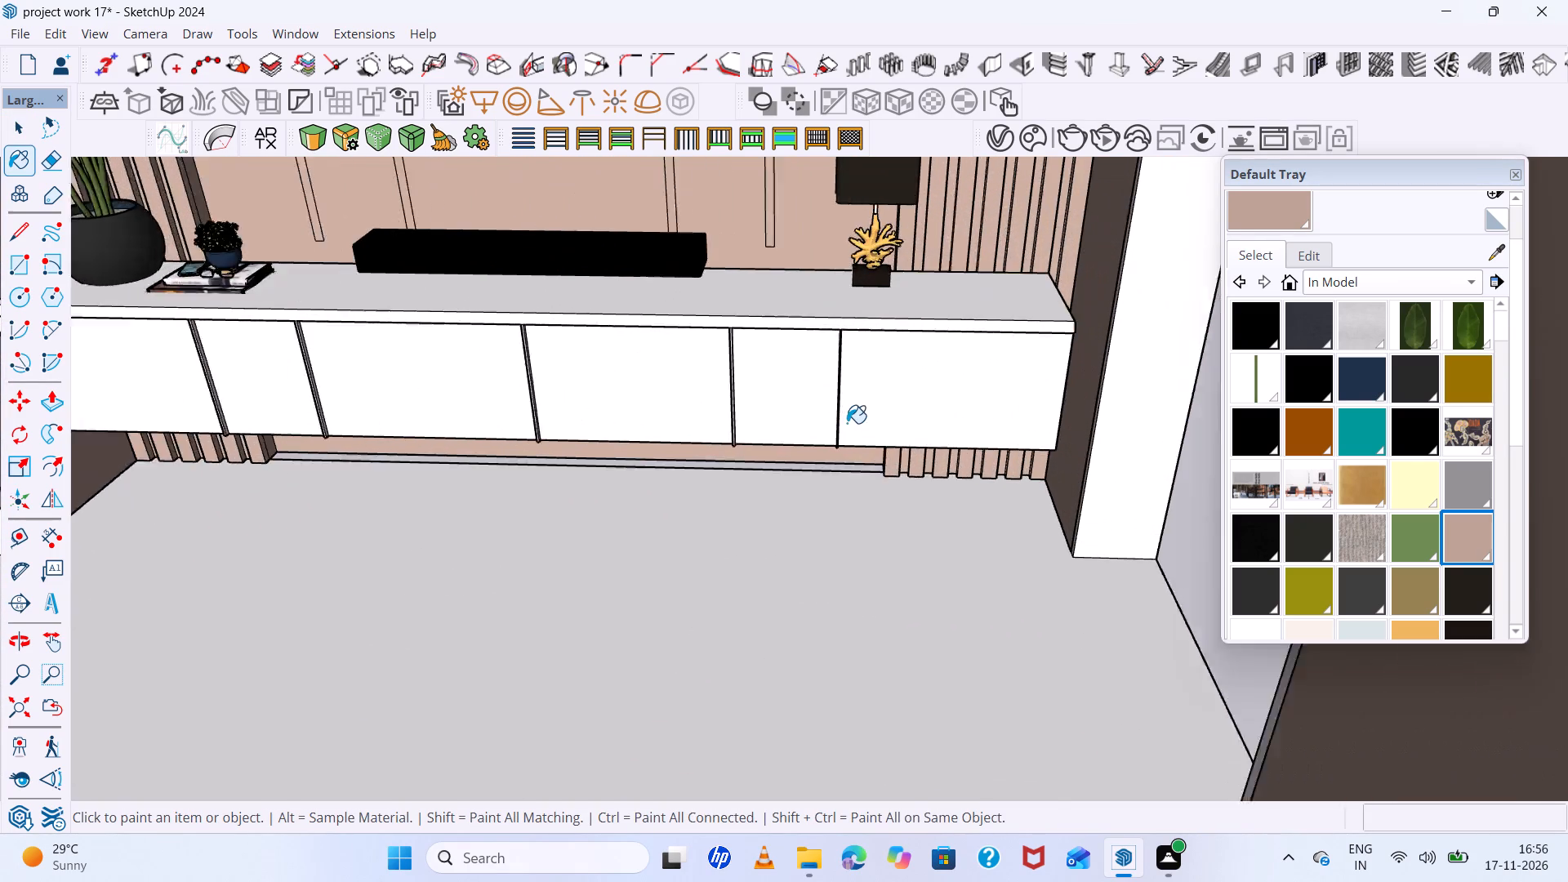
scroll(847, 423, up, 3)
middle_drag(845, 419, 828, 360)
click(883, 350)
scroll(866, 351, down, 11)
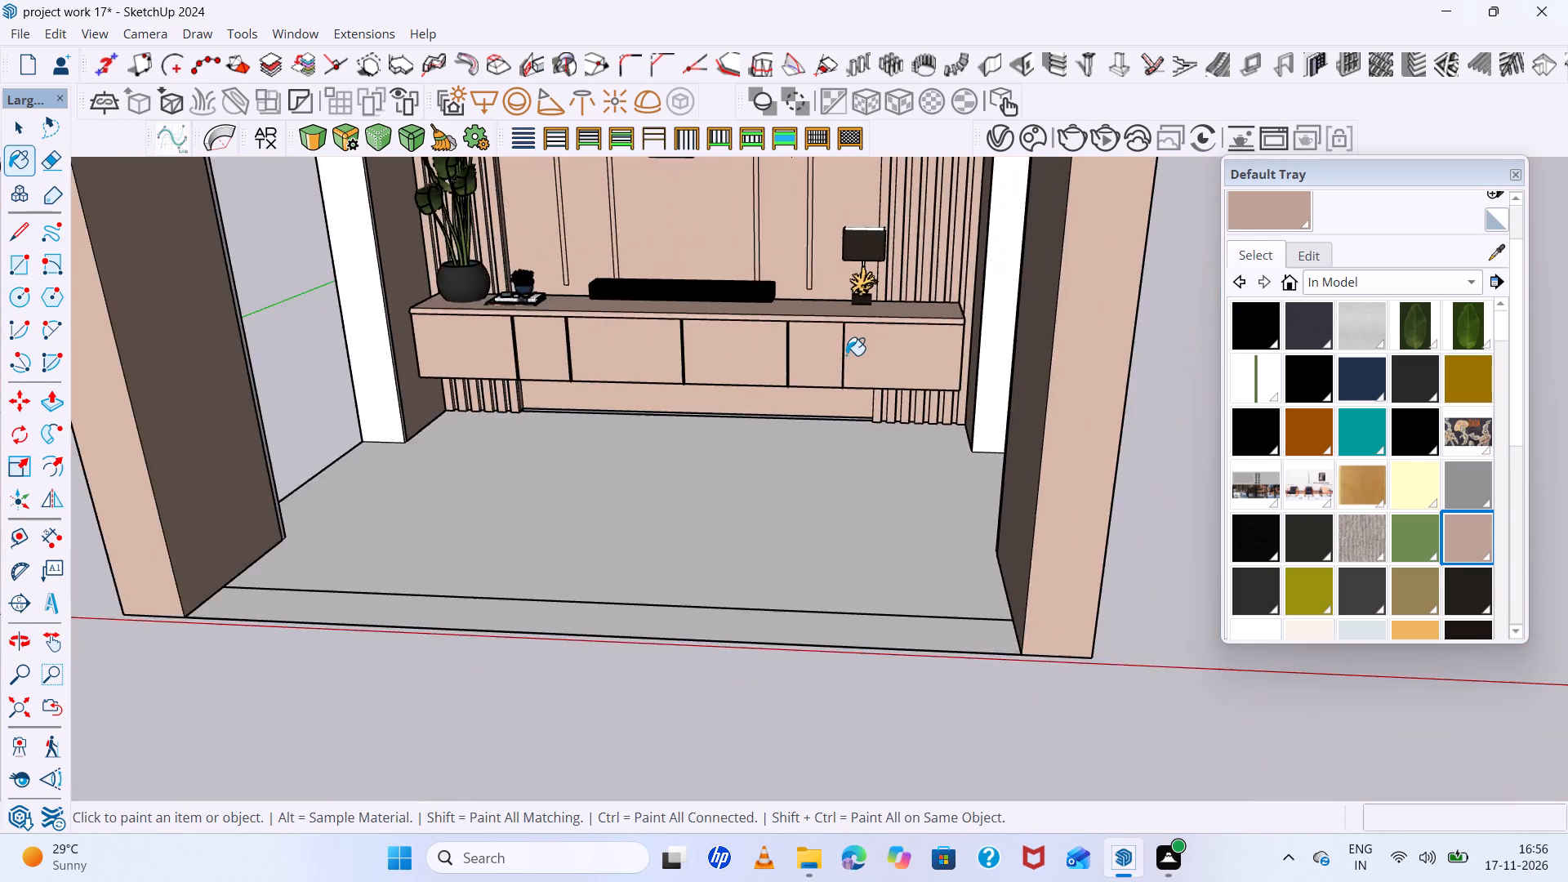
scroll(846, 355, down, 14)
key(space)
click(1002, 364)
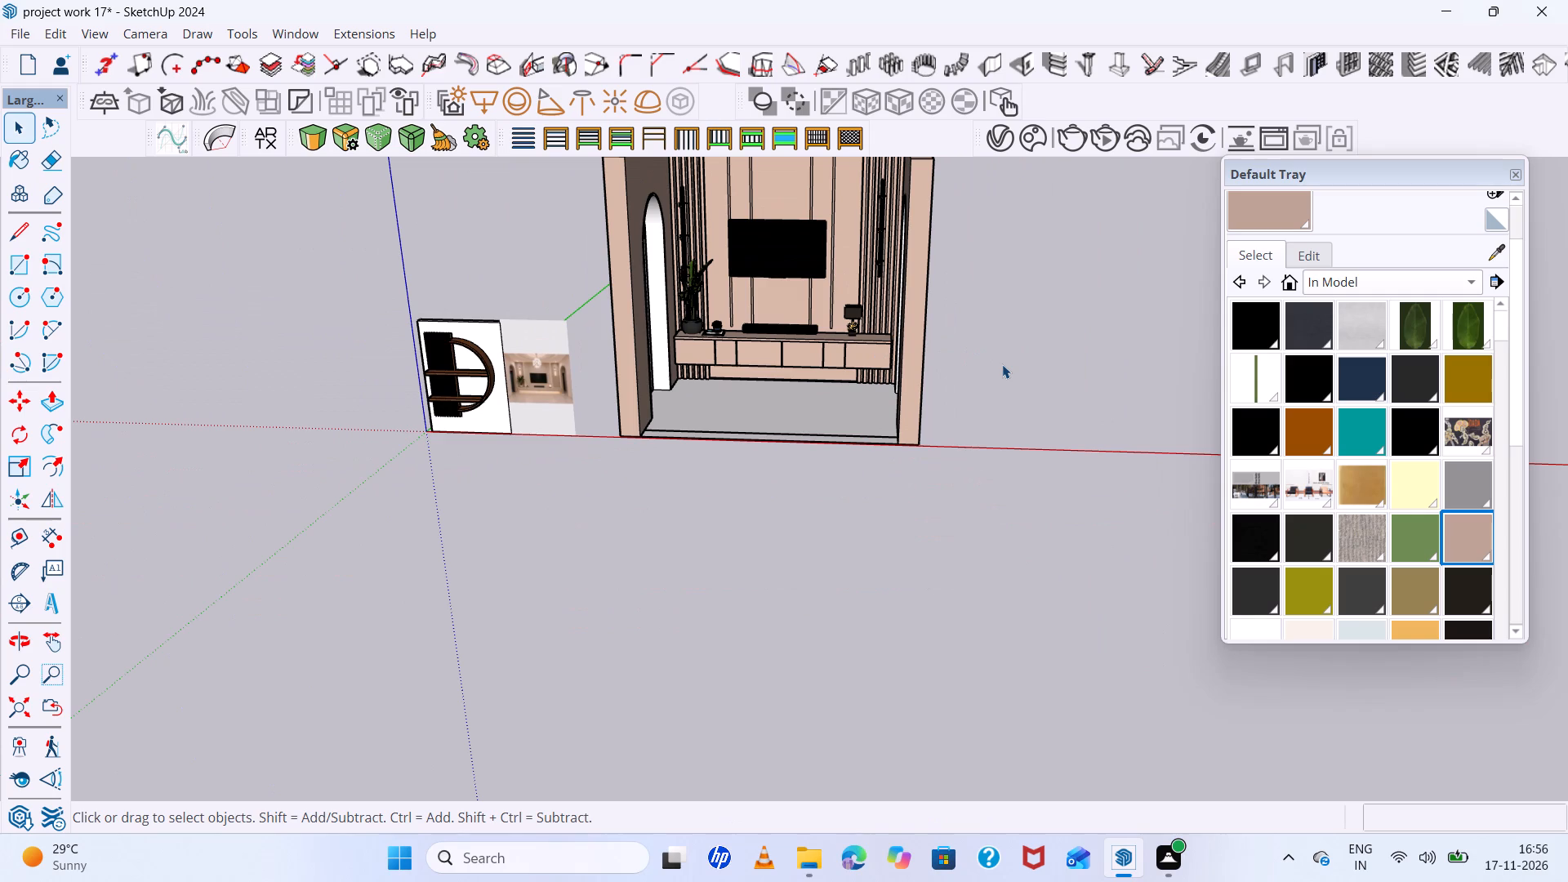
Inspect the painted console and the room's walls and floor from the front and from above.
scroll(999, 363, up, 4)
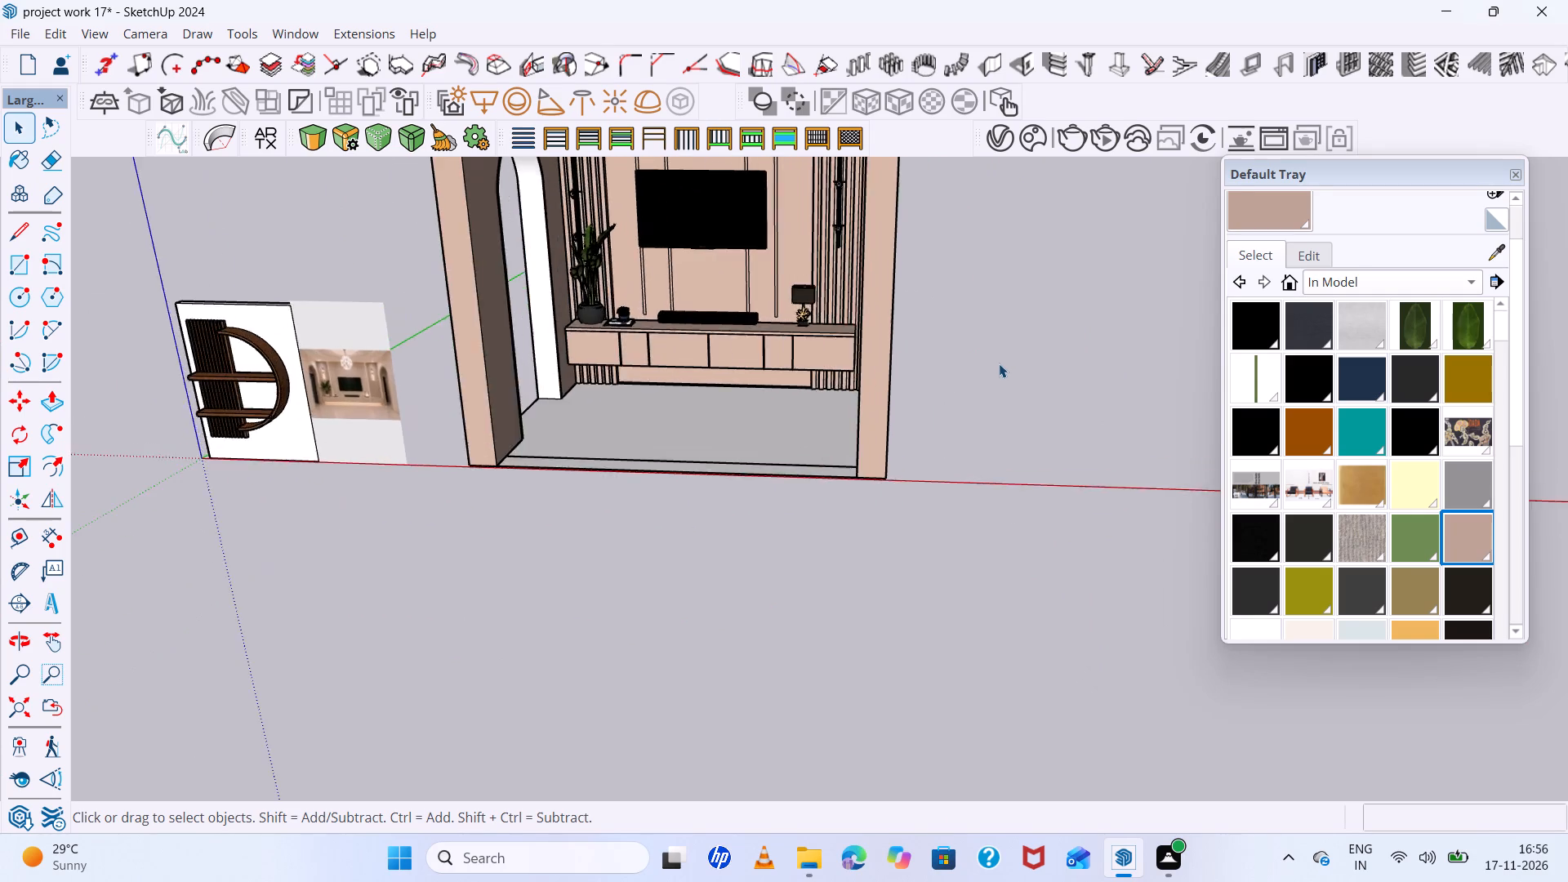
scroll(999, 363, down, 6)
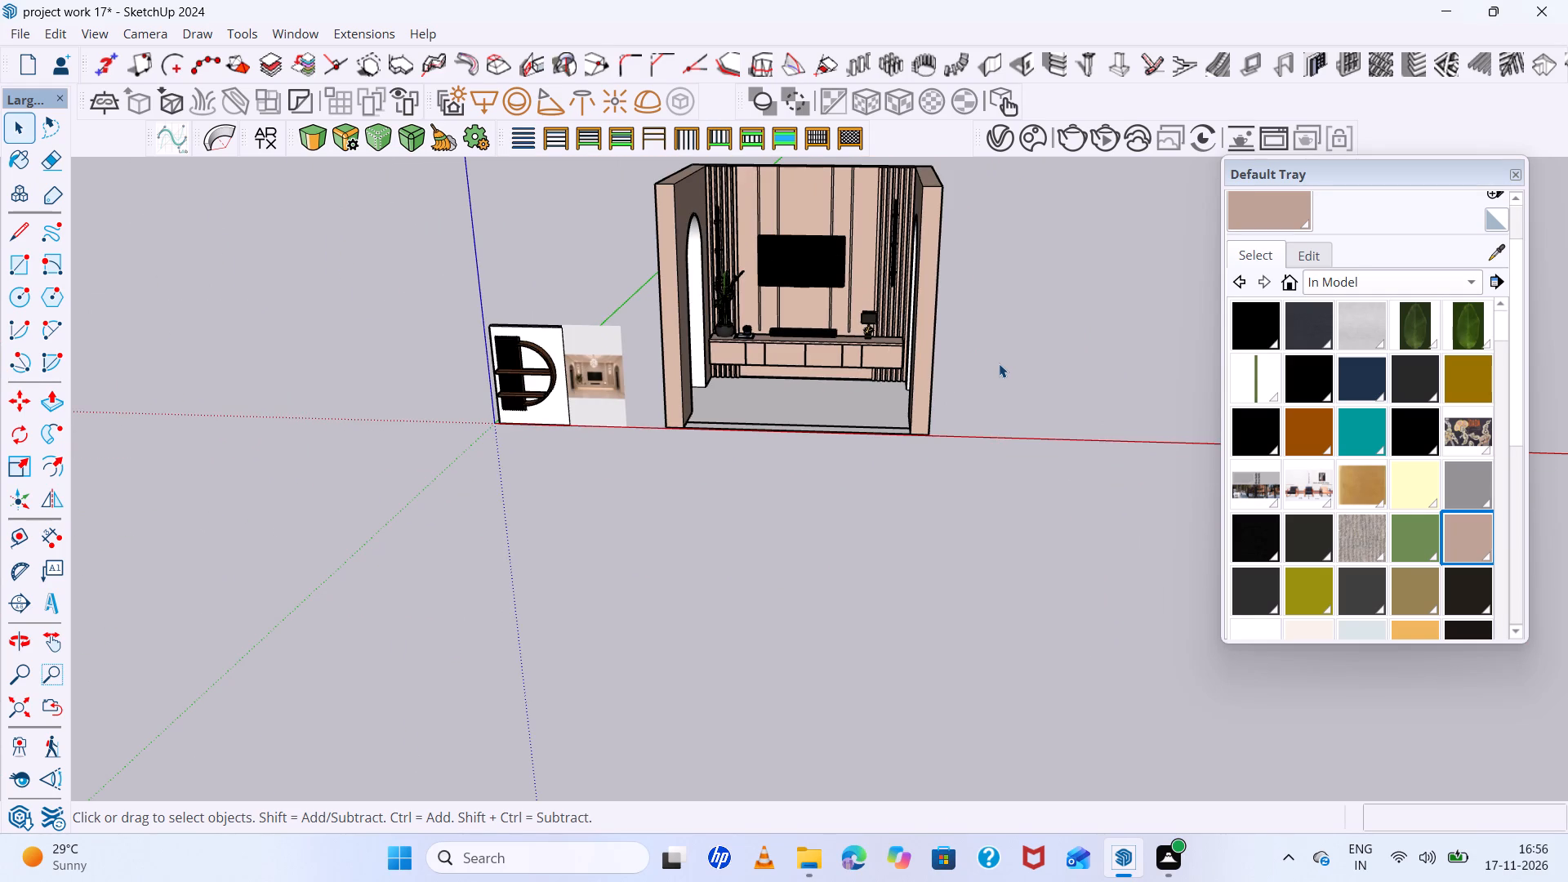
scroll(841, 327, up, 12)
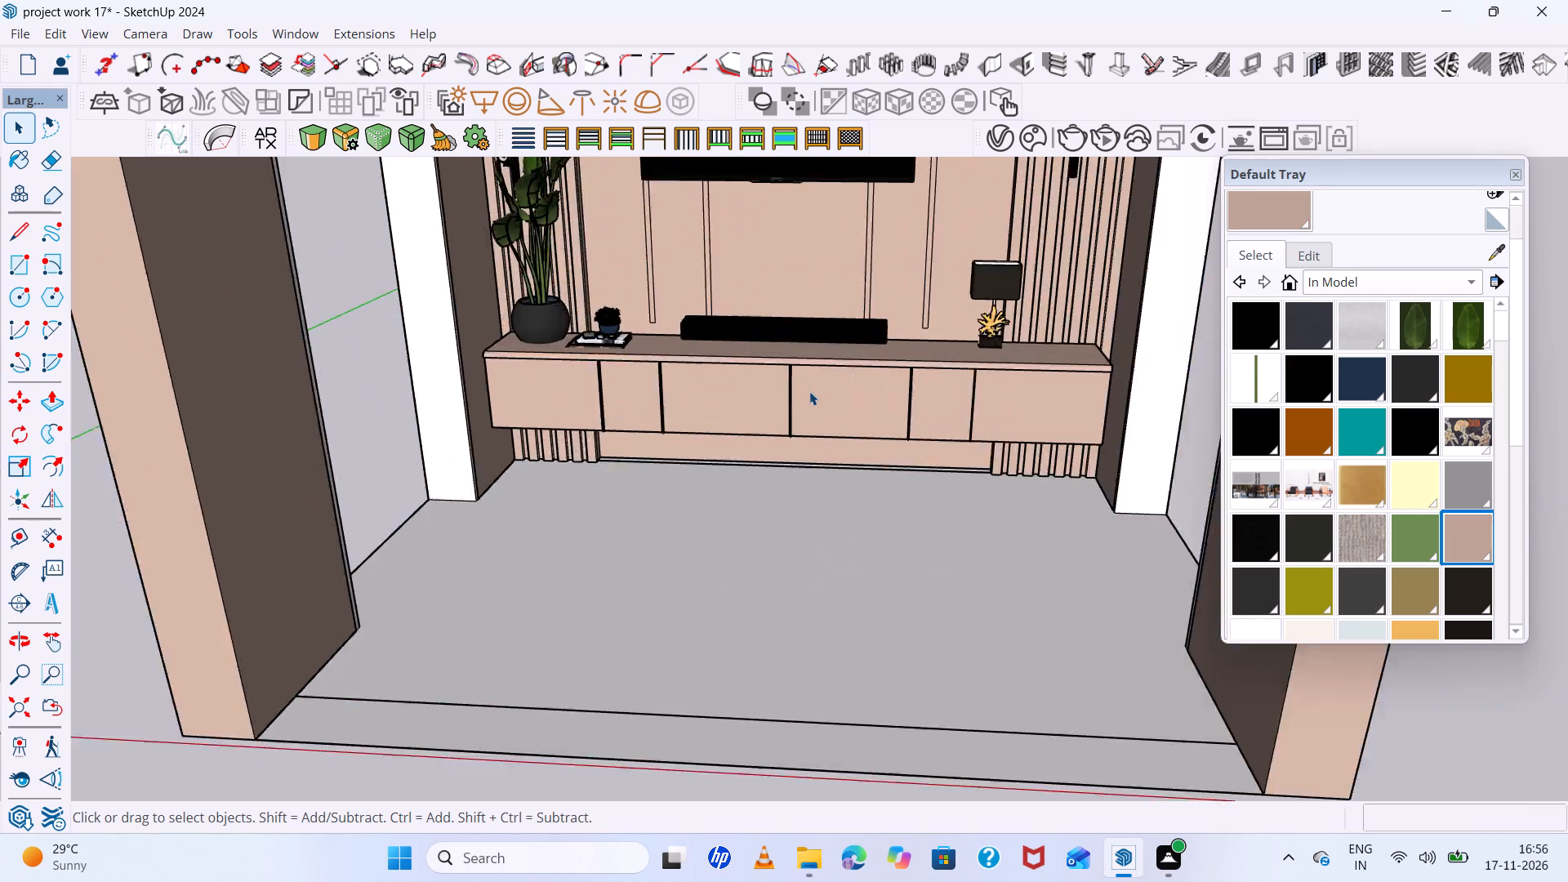
scroll(809, 391, up, 1)
scroll(809, 391, down, 8)
middle_drag(827, 492, 990, 368)
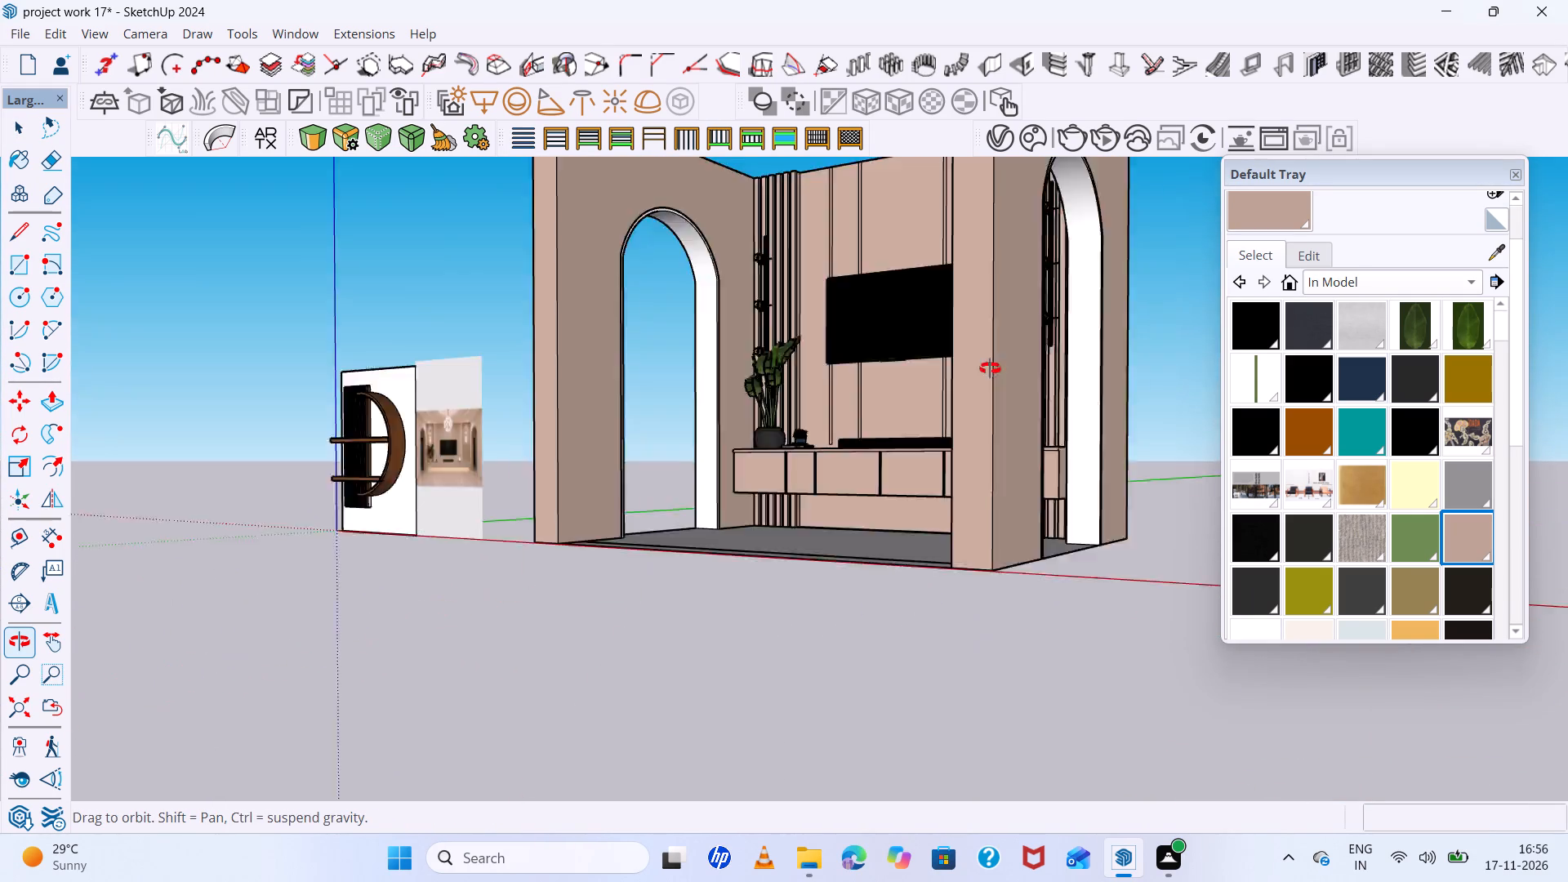
middle_drag(990, 368, 969, 880)
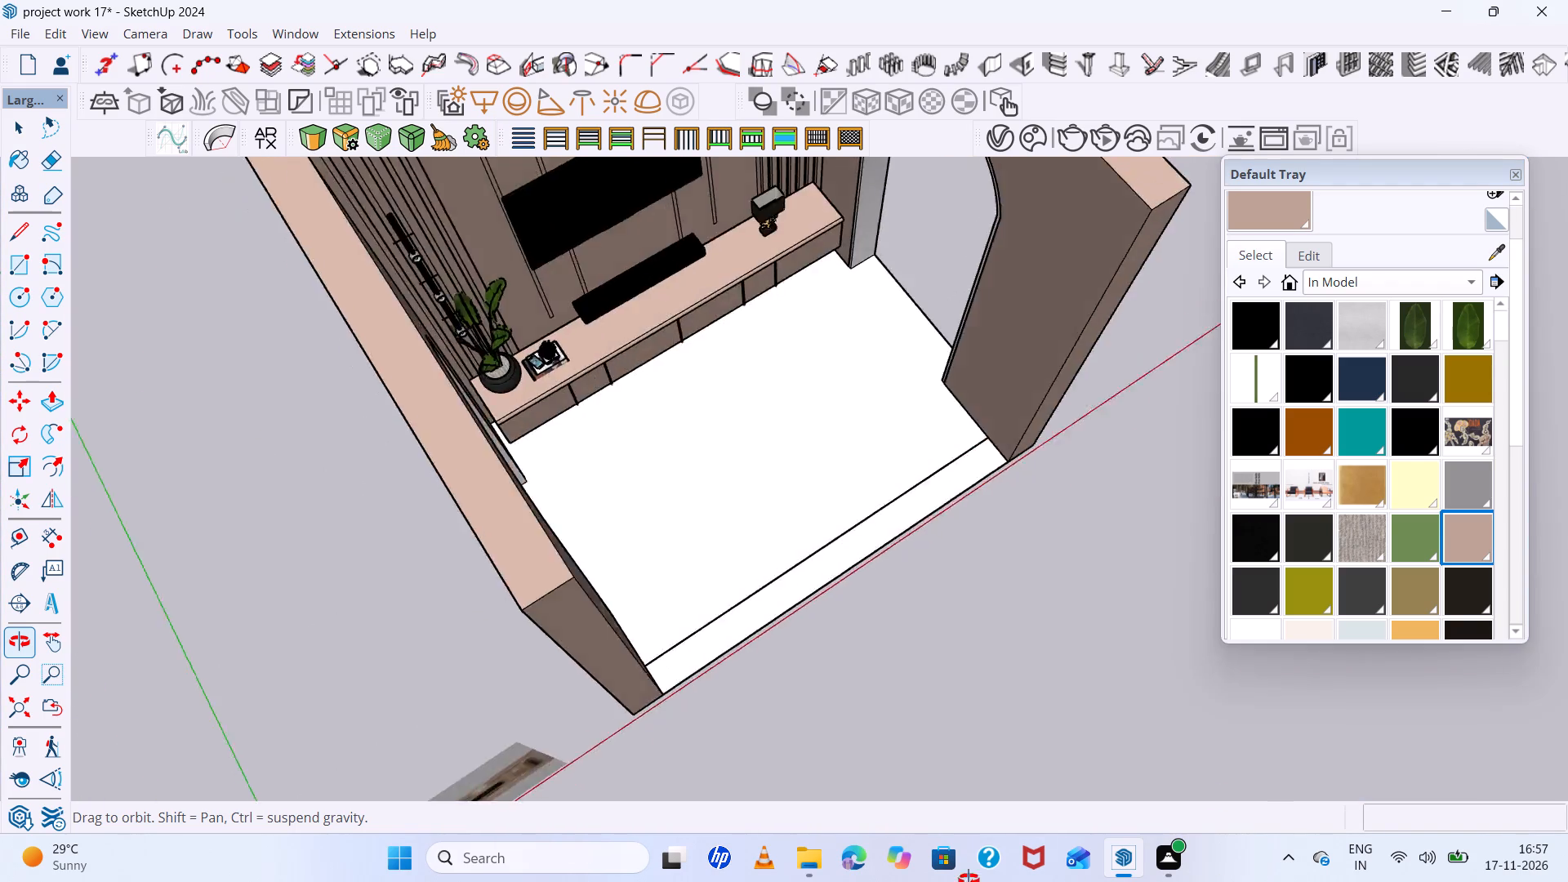
middle_drag(969, 880, 631, 359)
scroll(893, 544, up, 7)
scroll(895, 542, down, 7)
middle_drag(896, 541, 929, 137)
scroll(892, 312, up, 6)
Inspect the floor, side wall and back wall from underneath, checking the wall corner and the slat ends.
click(889, 341)
scroll(889, 341, down, 6)
middle_drag(886, 340, 1110, 636)
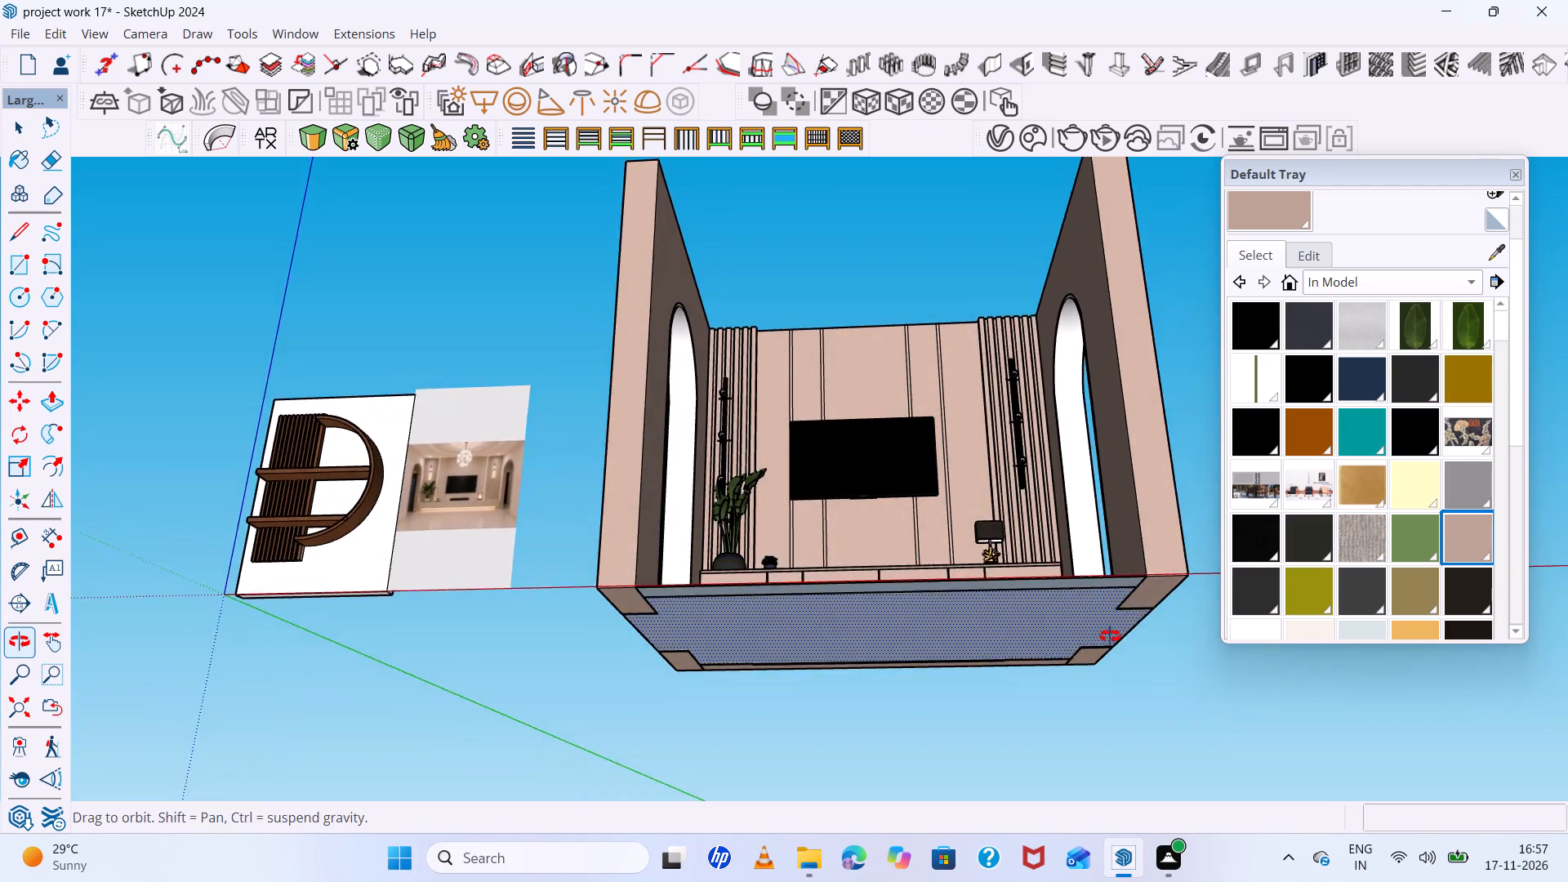
middle_drag(1110, 636, 903, 361)
scroll(529, 581, up, 6)
scroll(785, 632, up, 5)
click(755, 576)
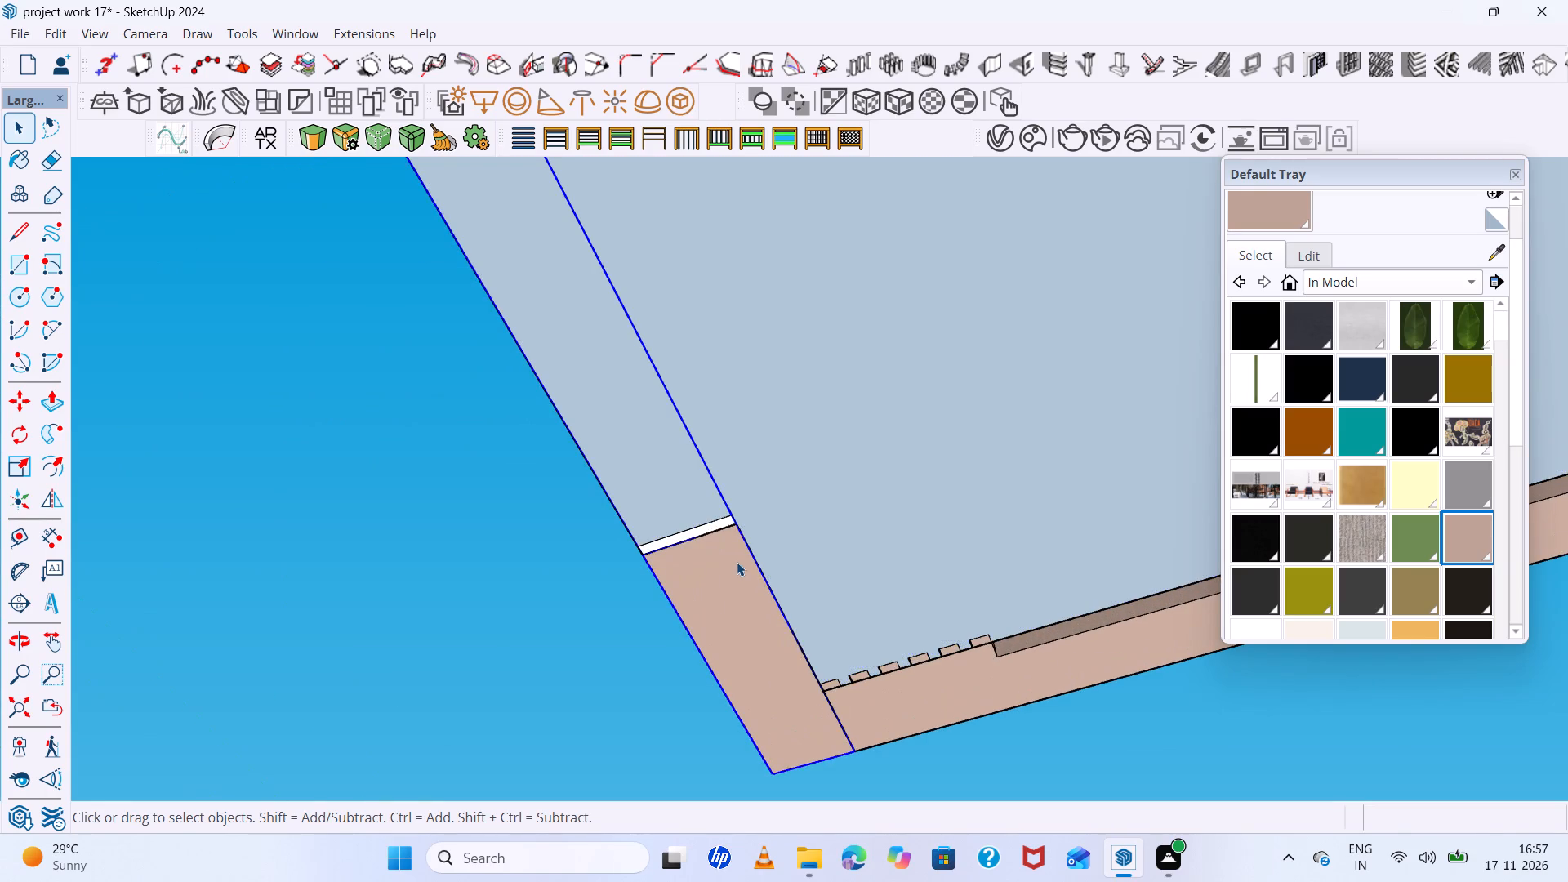
scroll(737, 562, down, 13)
scroll(735, 561, up, 1)
middle_drag(735, 561, 549, 880)
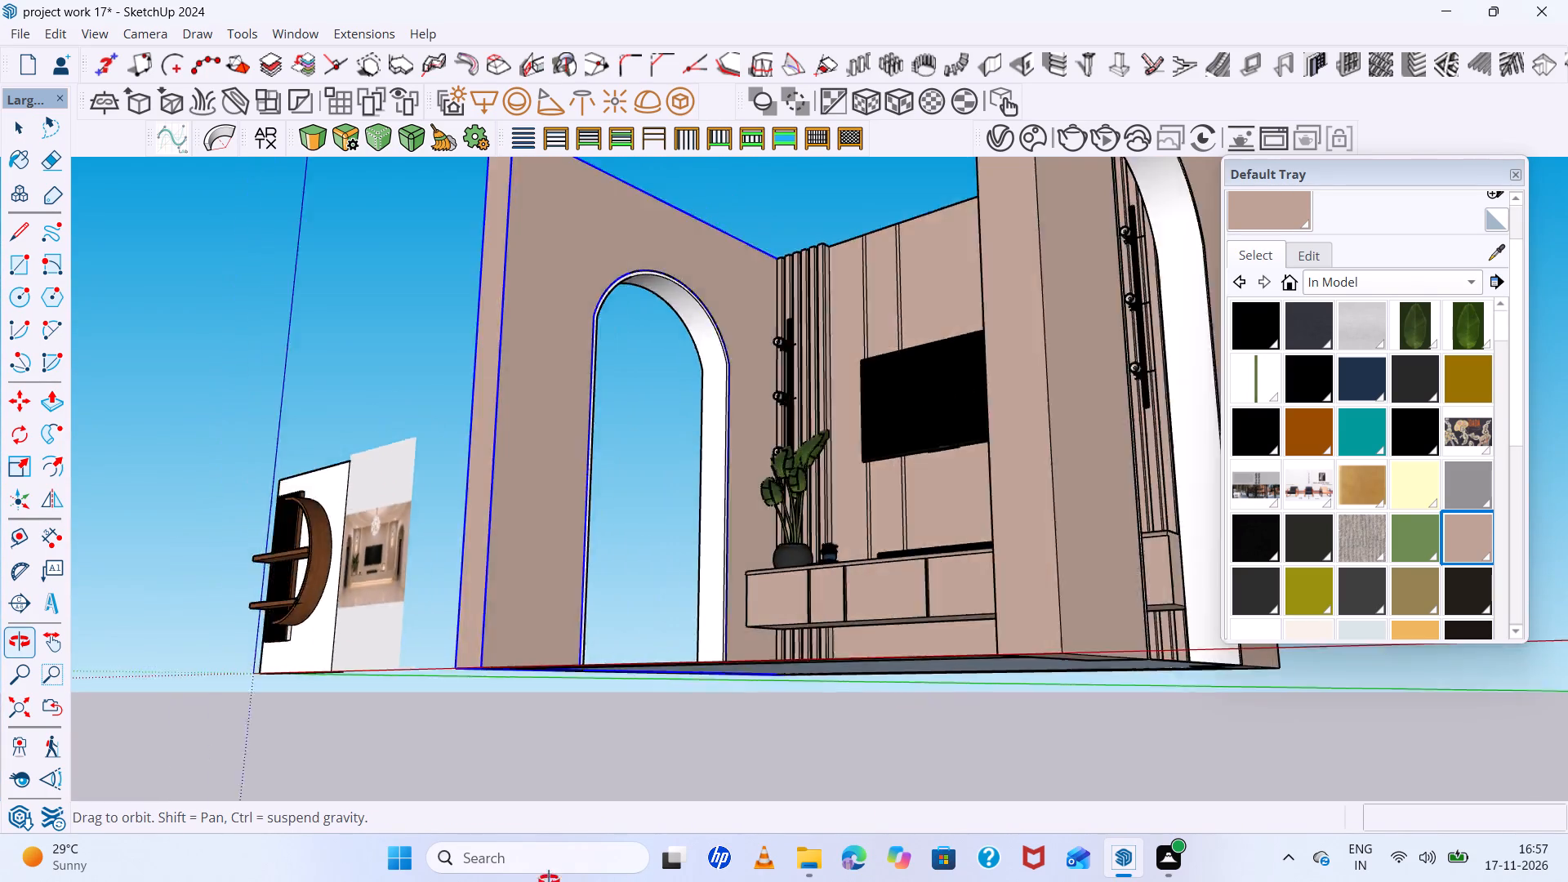
middle_drag(549, 880, 522, 509)
scroll(765, 536, up, 12)
triple_click(831, 563)
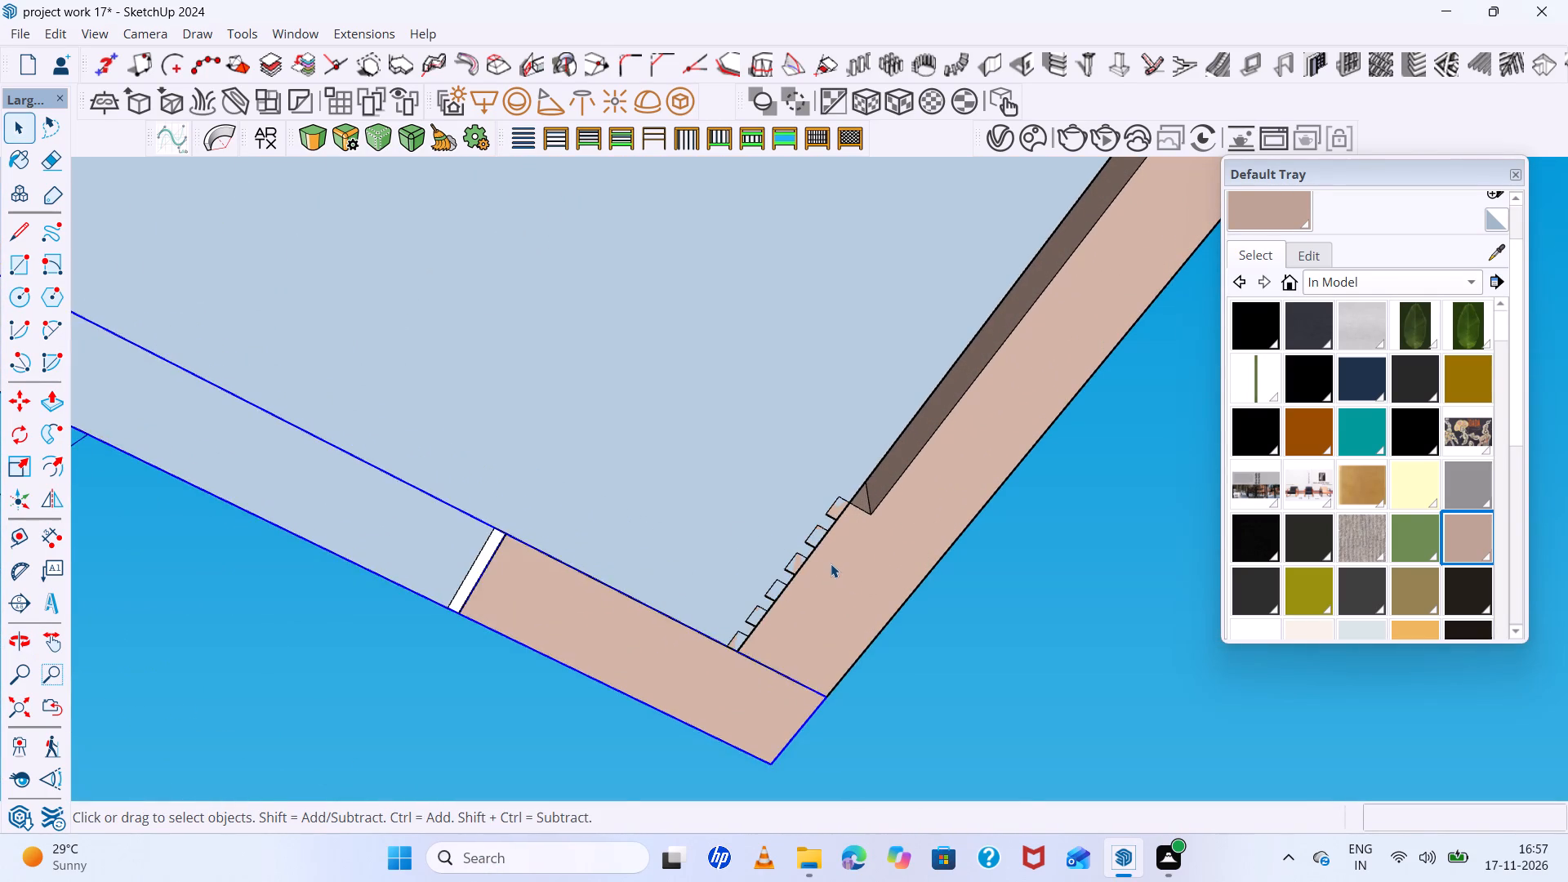
scroll(831, 563, down, 6)
double_click(830, 561)
scroll(823, 550, up, 3)
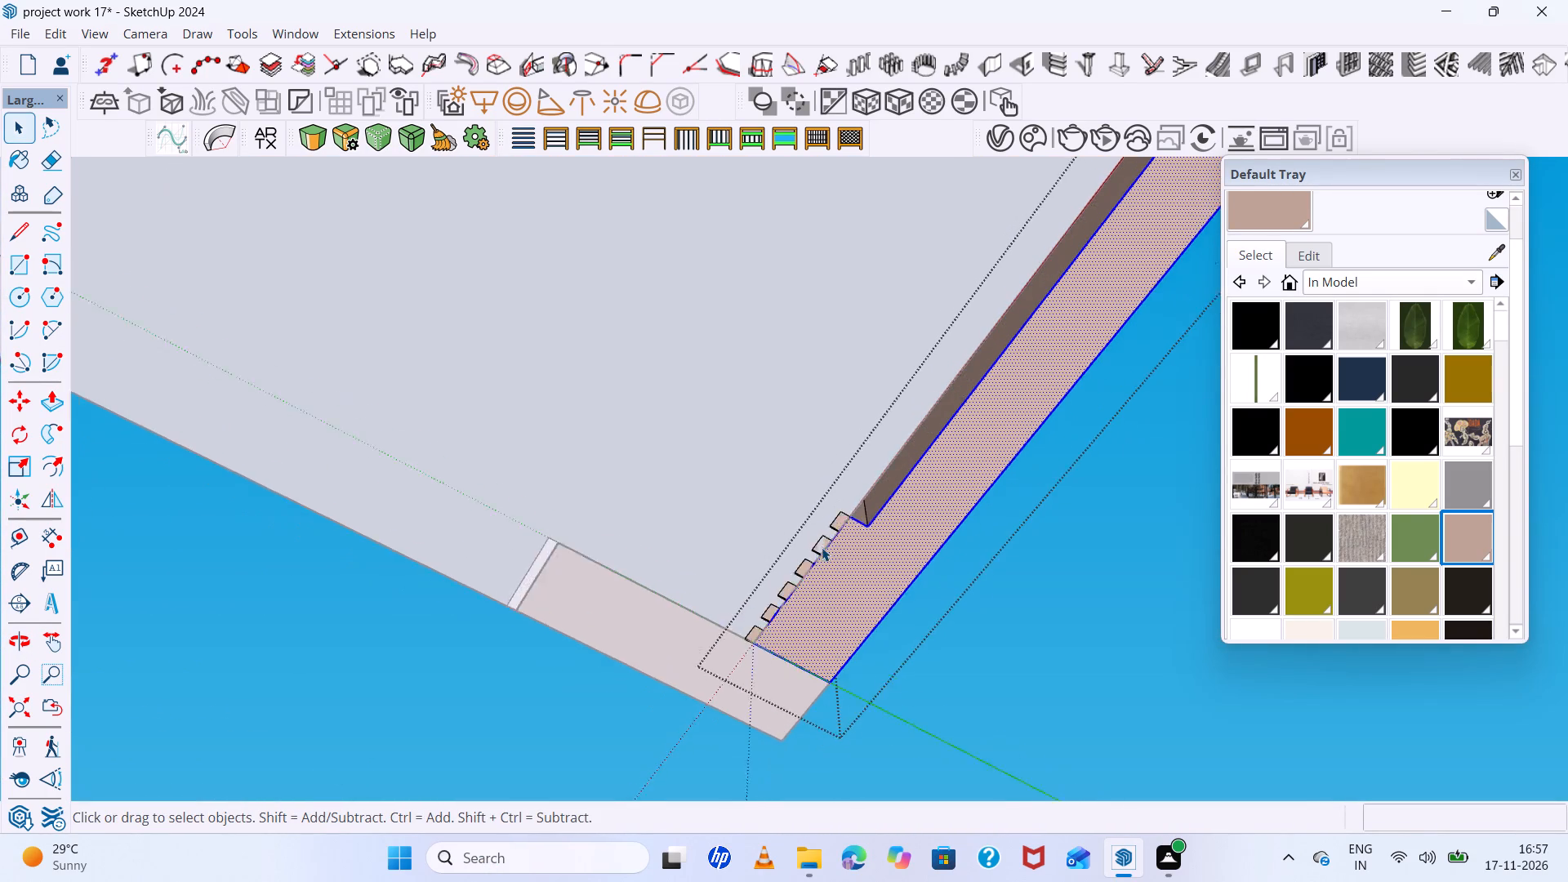
scroll(822, 547, up, 2)
drag(835, 522, 650, 679)
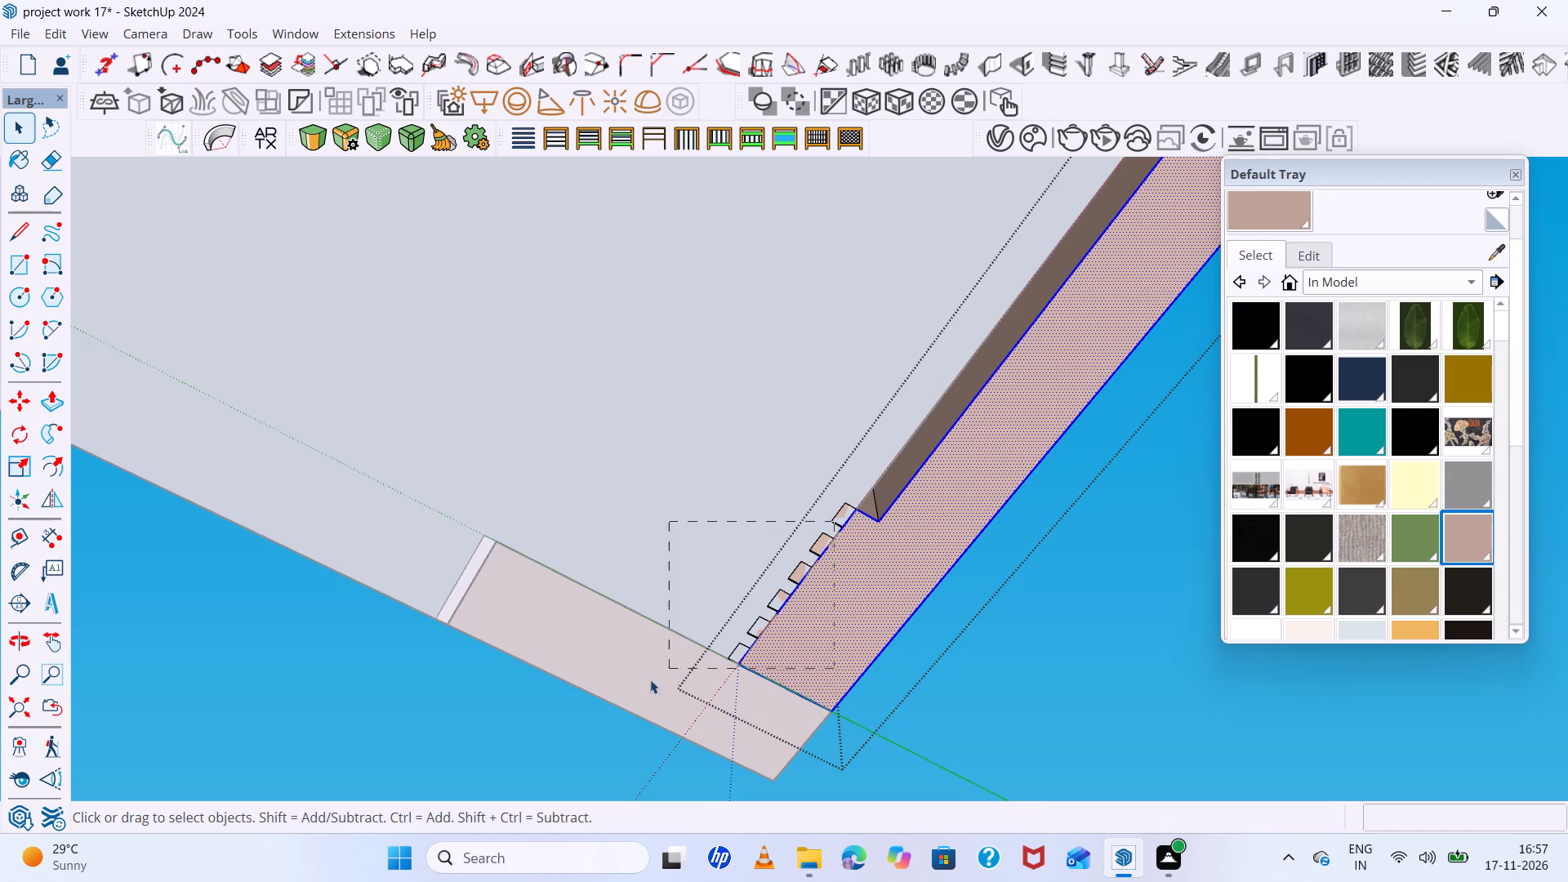
drag(650, 679, 510, 730)
scroll(630, 523, down, 15)
click(966, 559)
scroll(903, 549, down, 2)
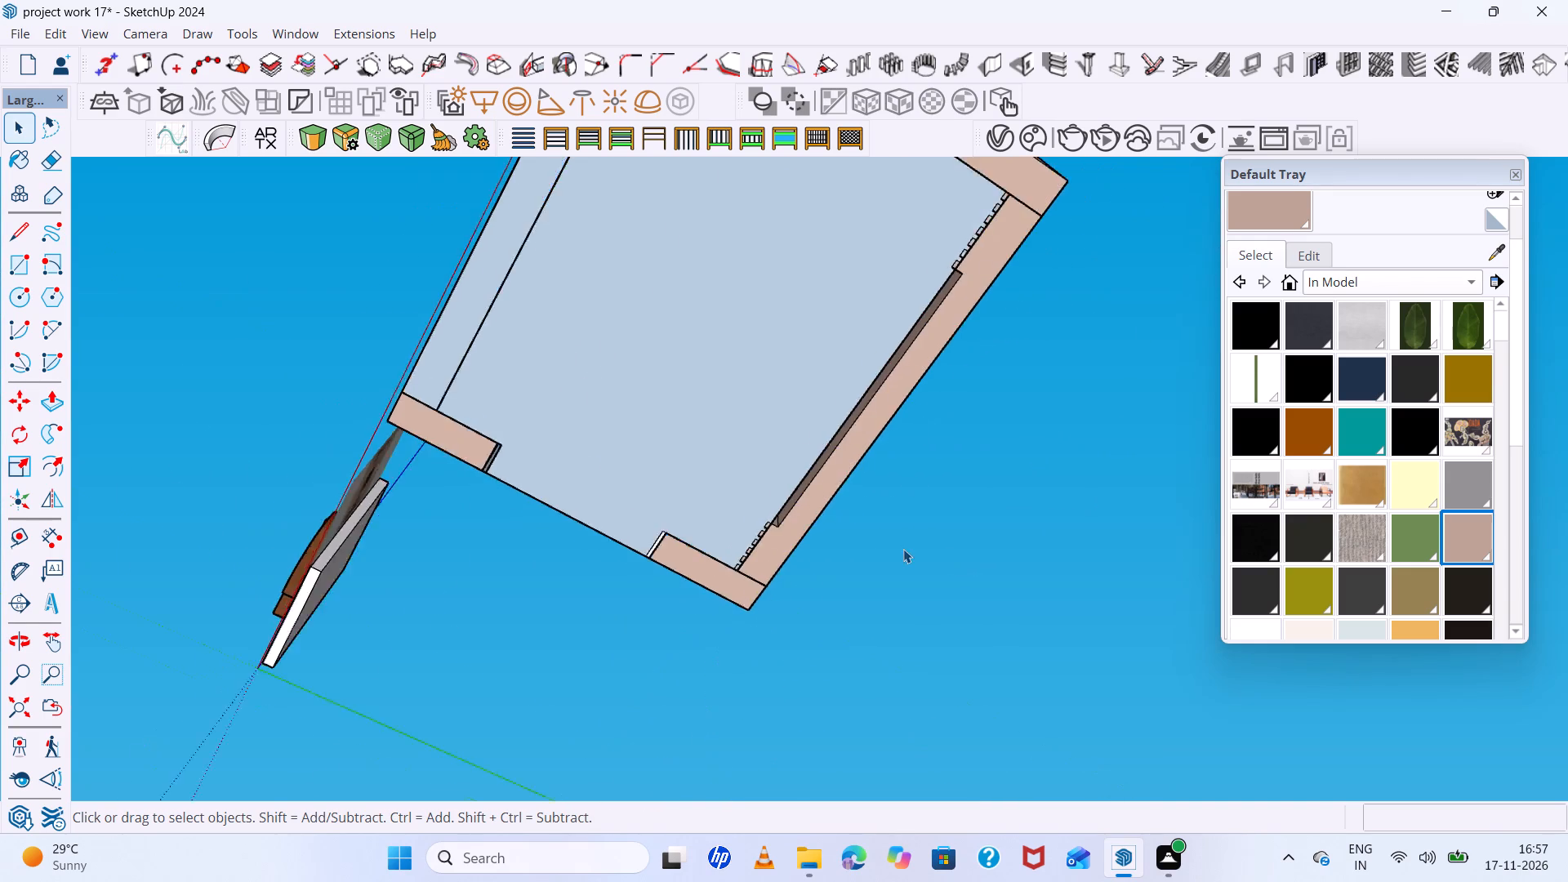
scroll(903, 549, down, 3)
Examine the back wall's slats and vertical panel strips, down to the strip ends just above the console.
middle_drag(903, 549, 1058, 880)
middle_drag(955, 184, 1116, 708)
scroll(906, 347, up, 8)
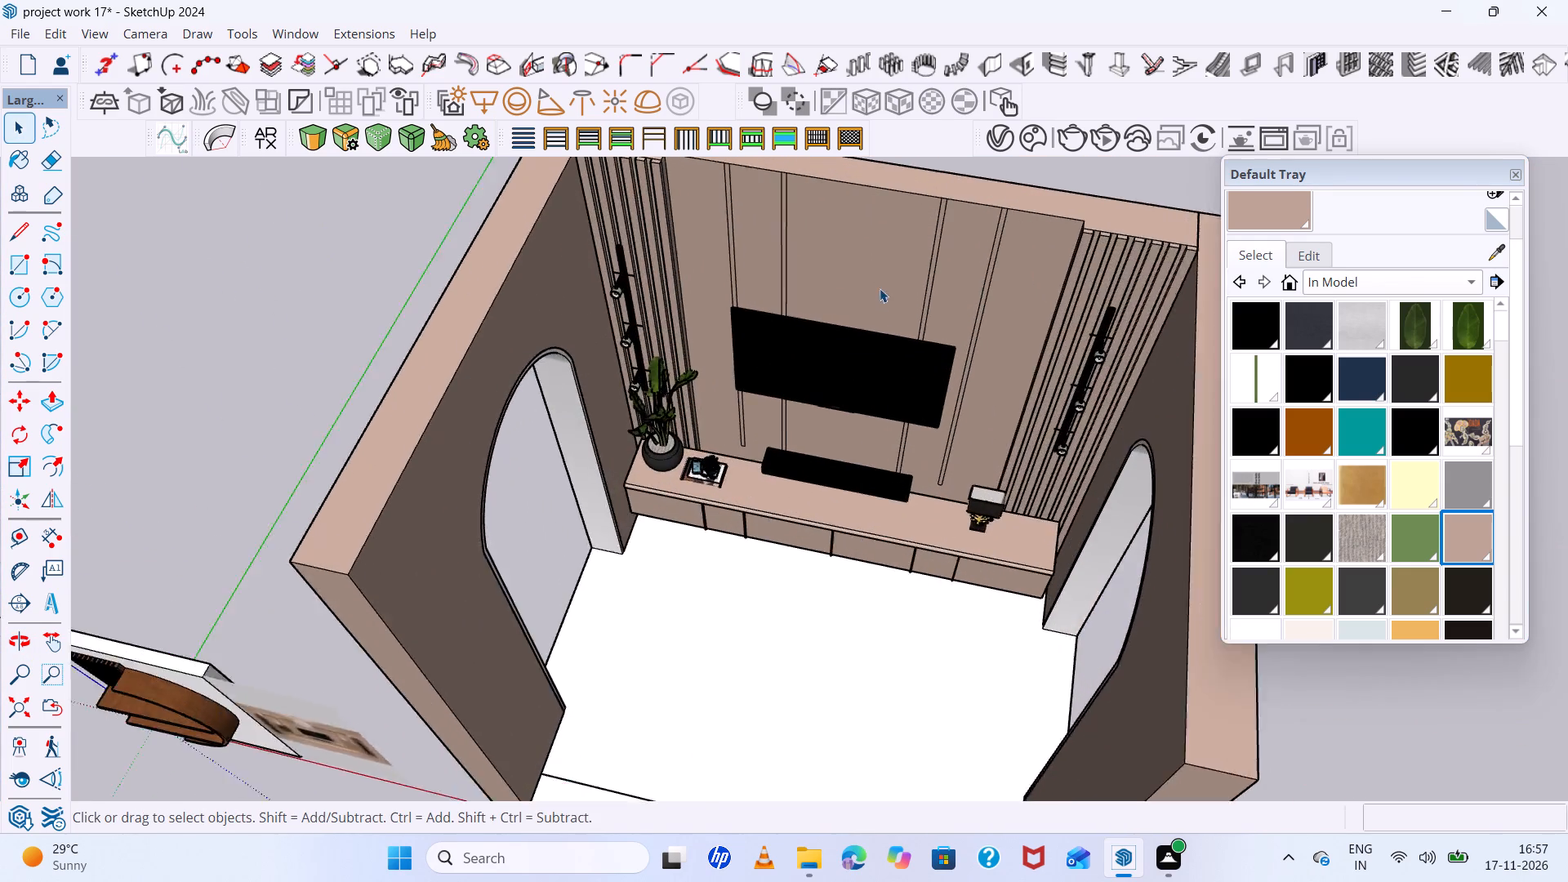
scroll(880, 288, up, 6)
scroll(883, 283, down, 8)
middle_drag(923, 692, 1071, 296)
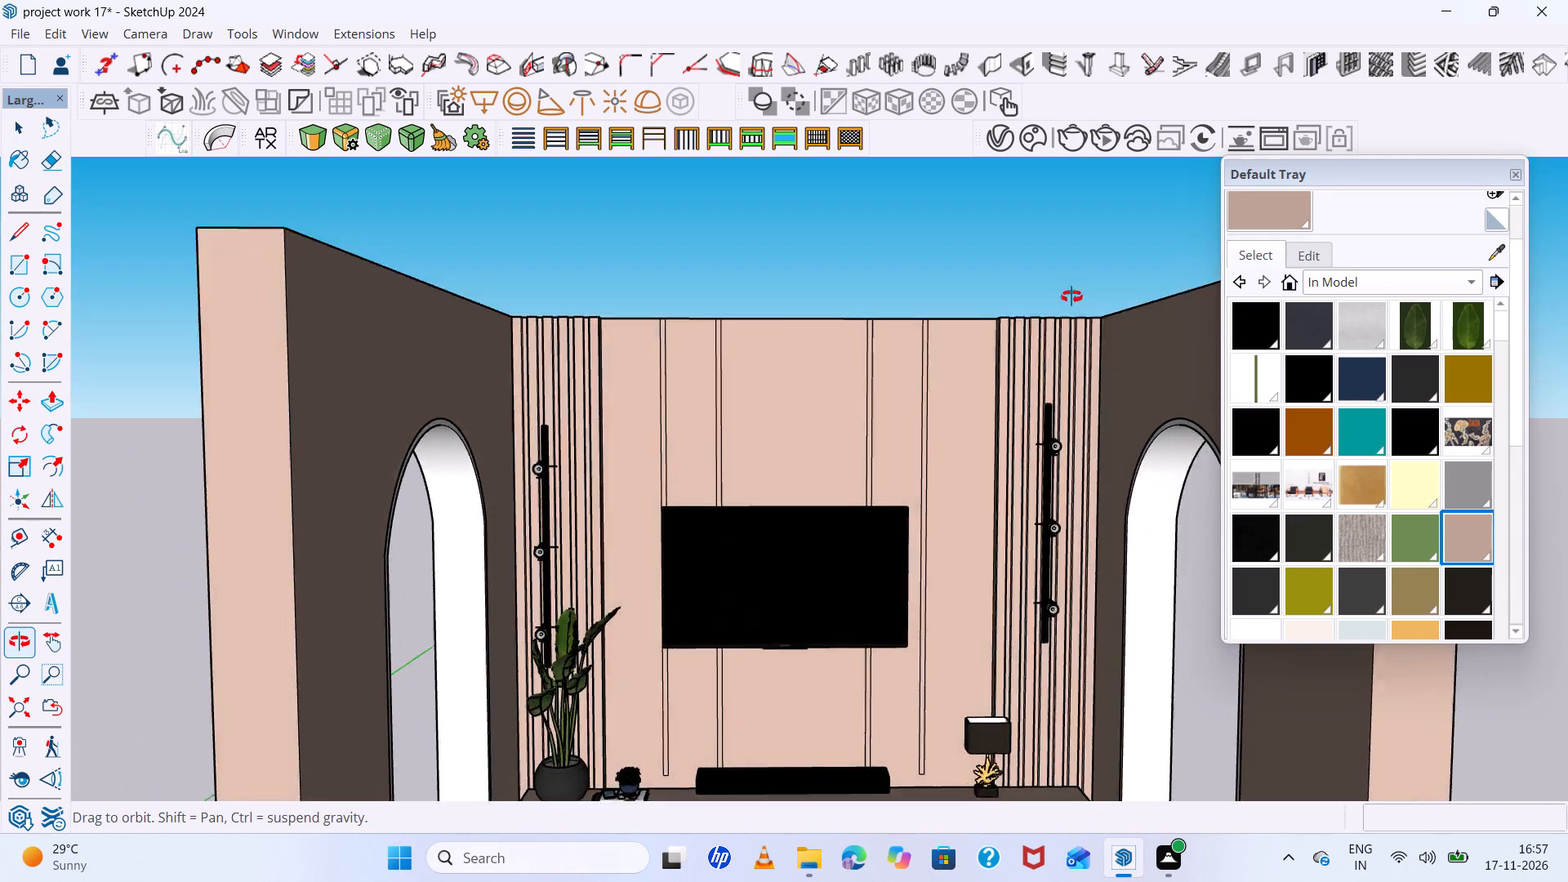
middle_drag(1071, 296, 399, 315)
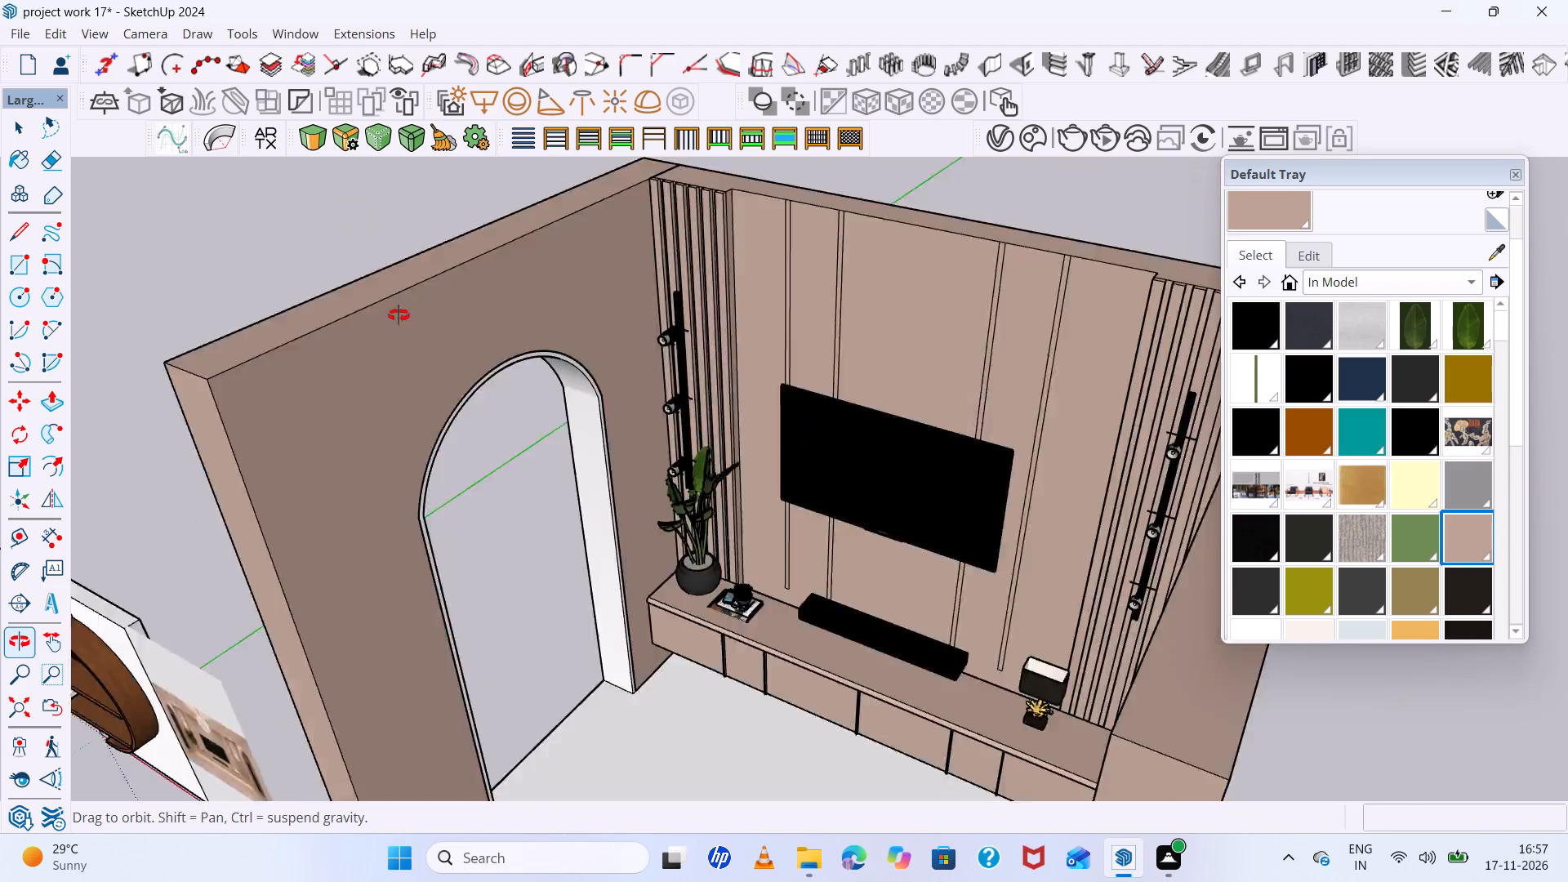
middle_drag(399, 315, 998, 522)
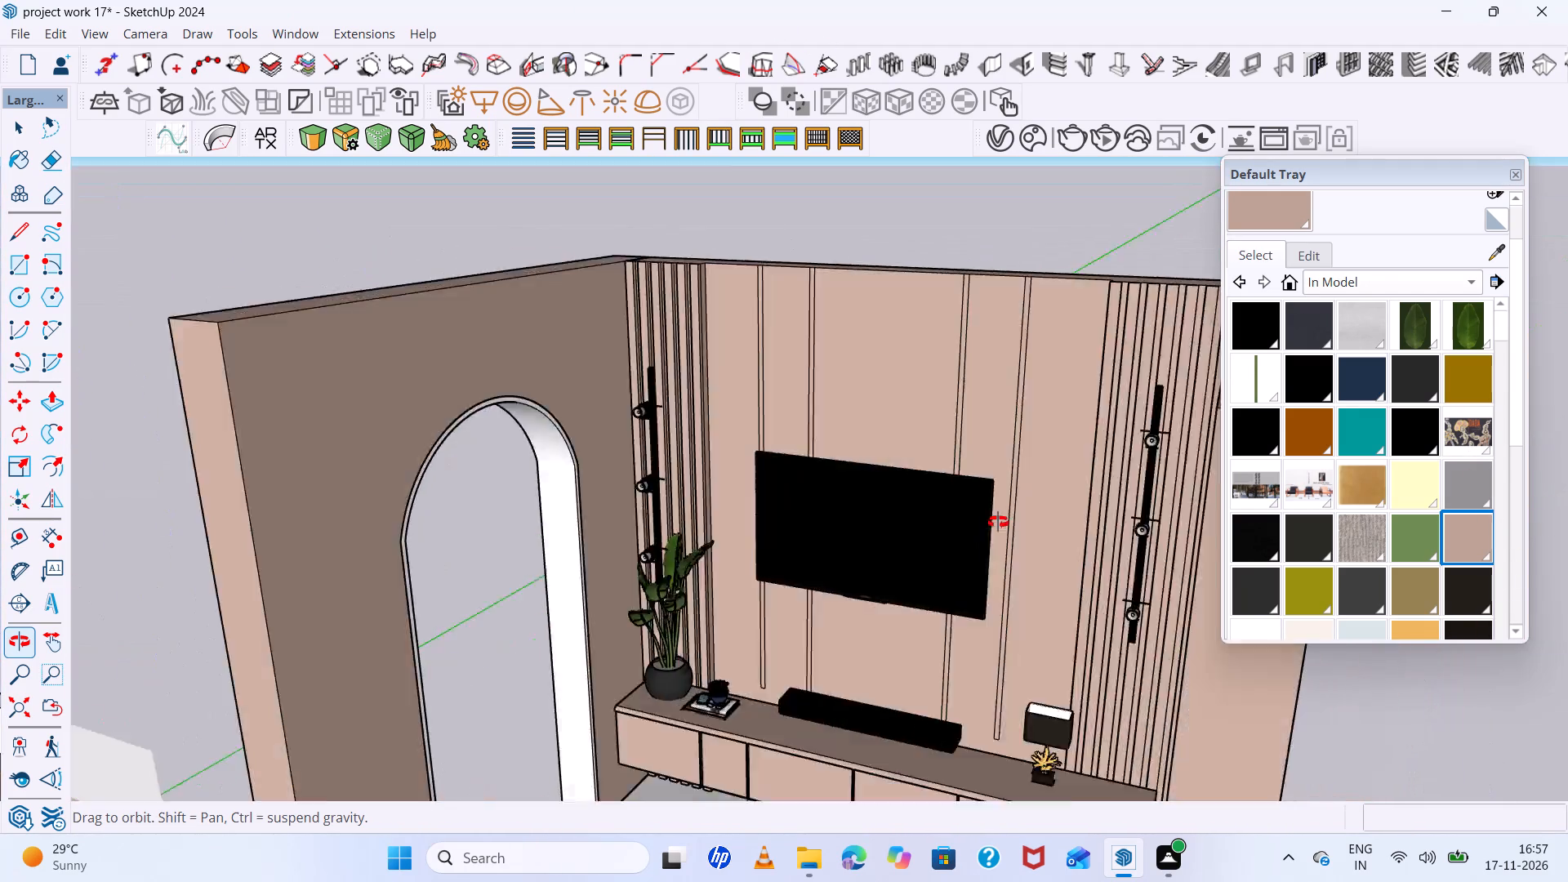
middle_drag(998, 522, 1002, 523)
scroll(978, 523, up, 6)
scroll(978, 523, down, 5)
middle_drag(965, 512, 910, 359)
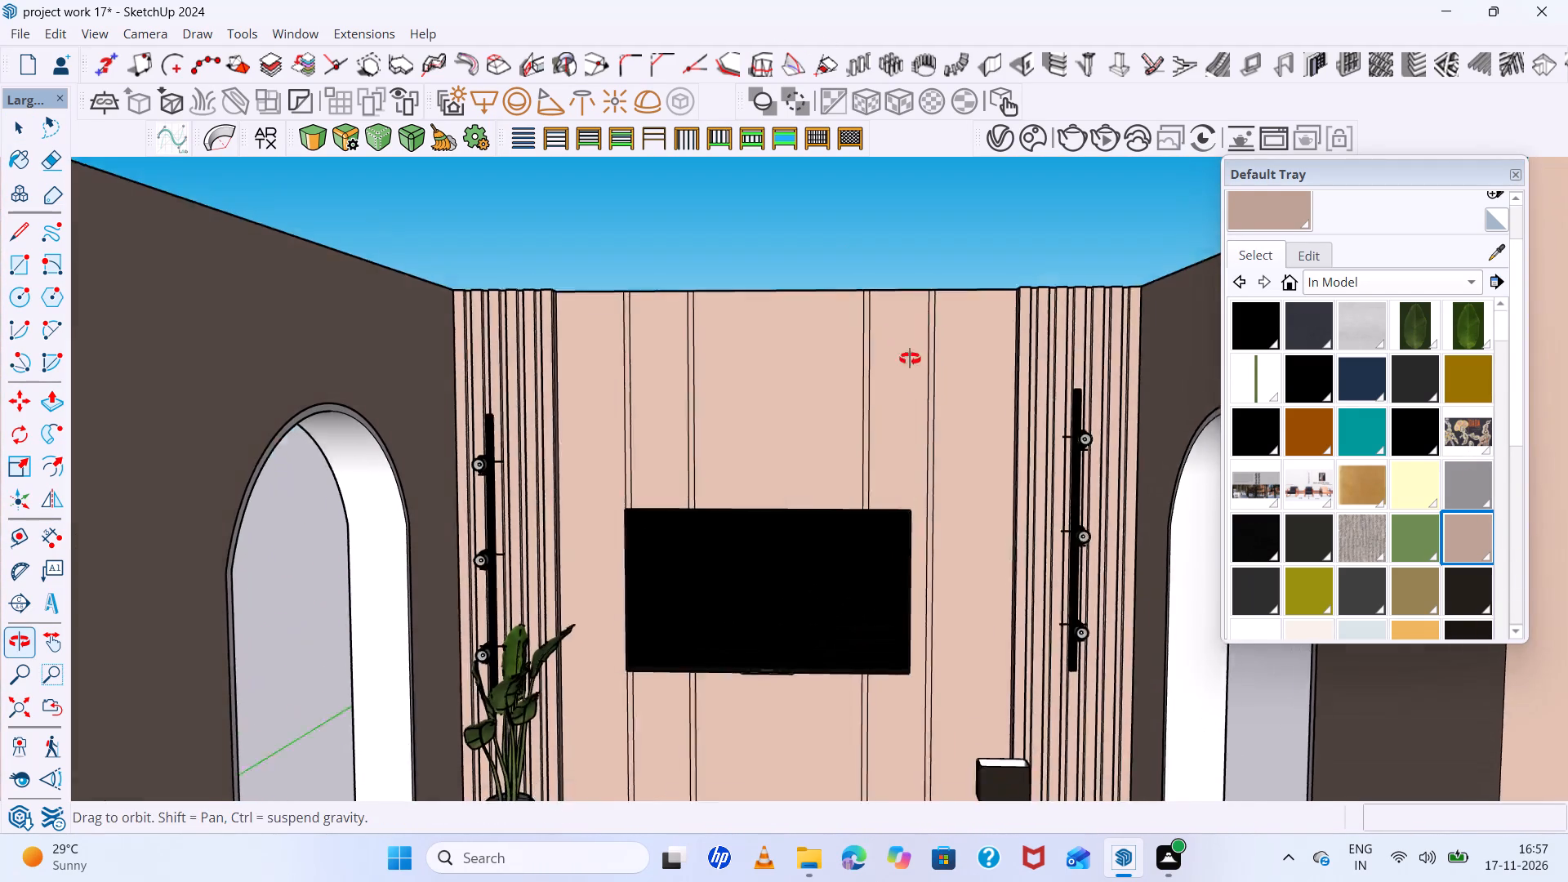
middle_drag(910, 359, 903, 348)
scroll(899, 345, up, 6)
scroll(897, 345, down, 6)
middle_drag(895, 344, 764, 688)
scroll(753, 631, down, 9)
scroll(797, 458, up, 17)
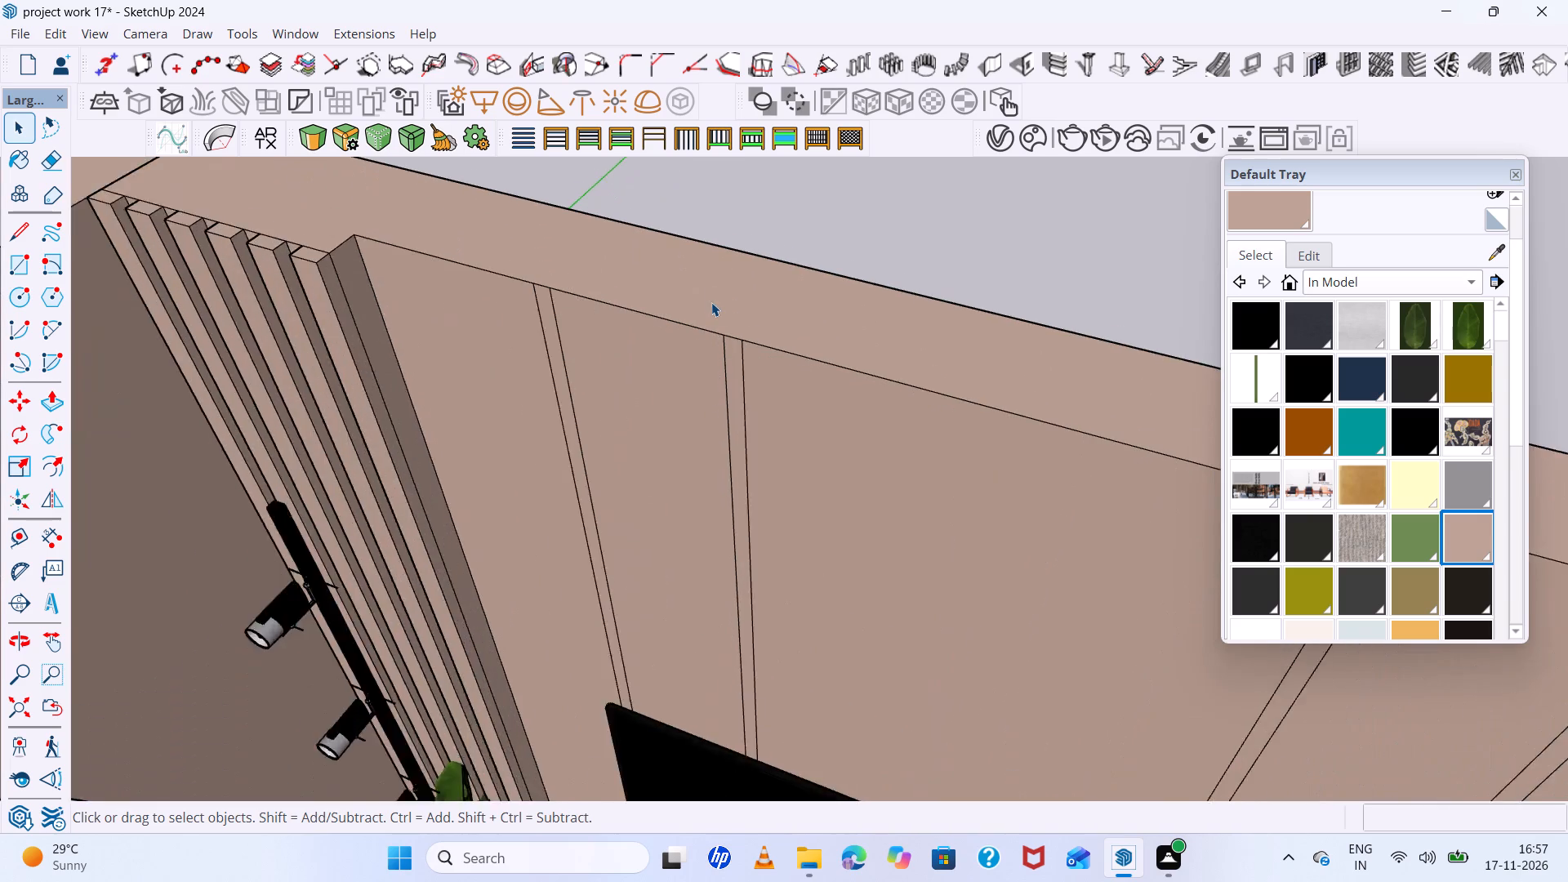
scroll(711, 302, up, 1)
scroll(710, 299, down, 20)
scroll(710, 299, down, 3)
scroll(698, 577, up, 10)
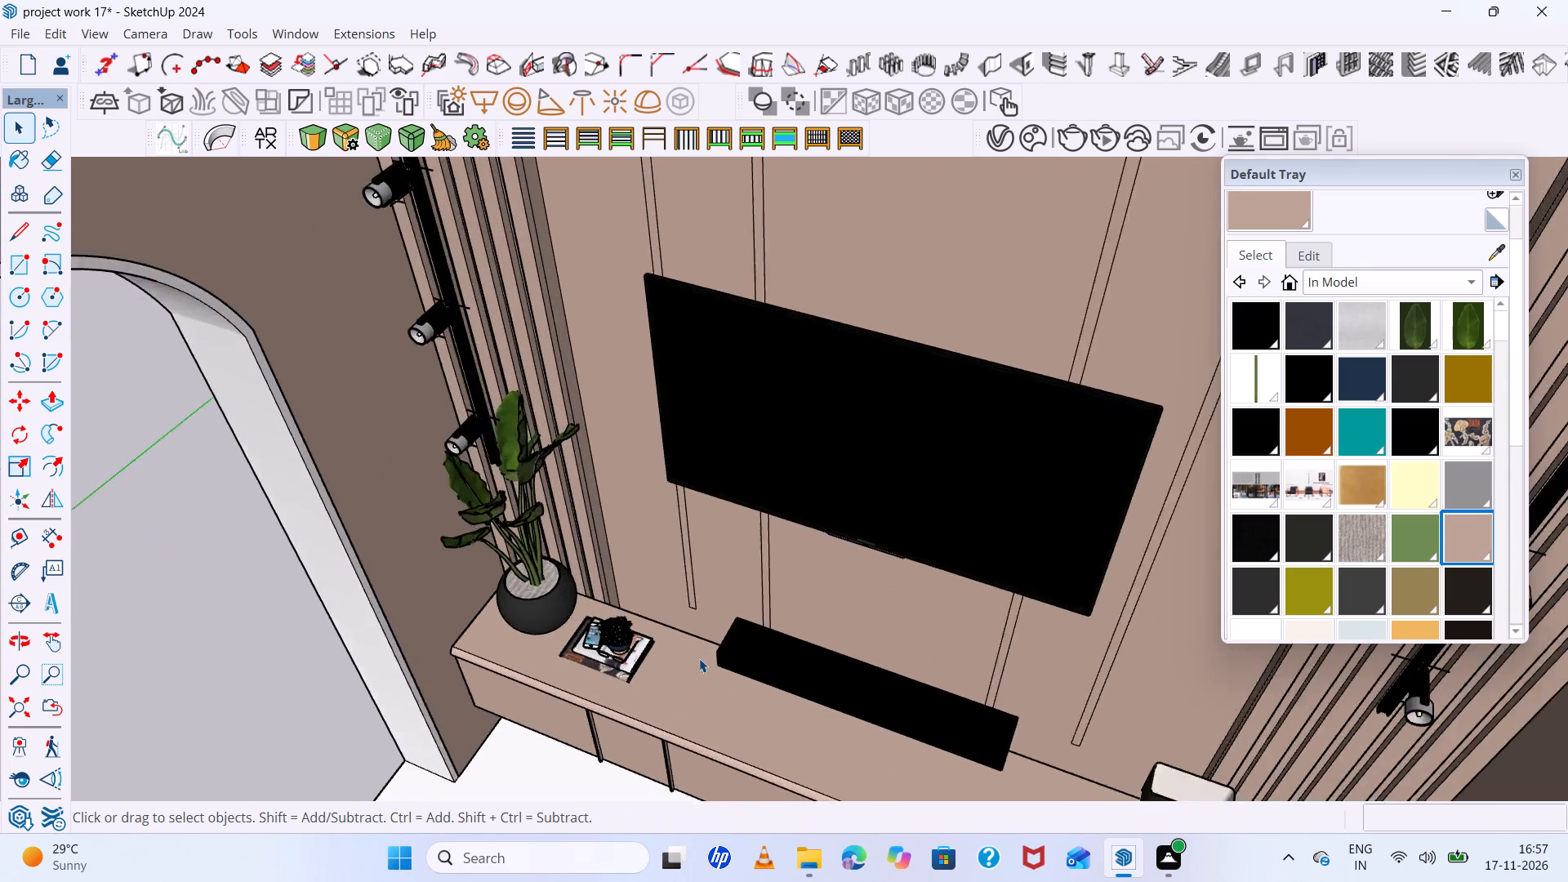
scroll(699, 658, up, 15)
middle_drag(702, 581, 746, 492)
scroll(736, 506, up, 6)
middle_drag(718, 437, 745, 437)
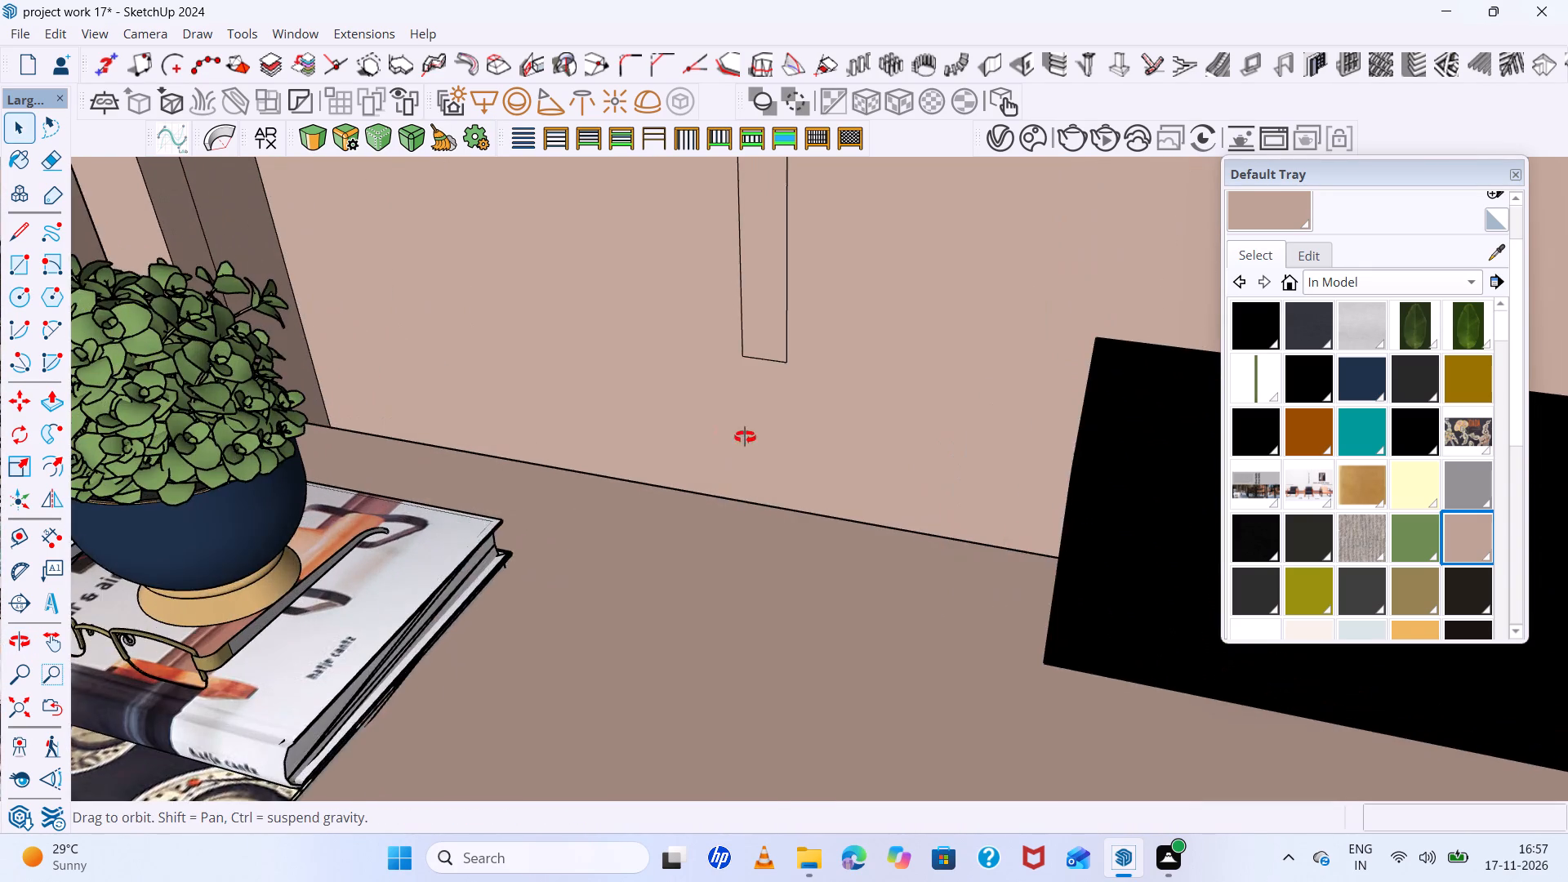
middle_drag(745, 437, 804, 356)
scroll(878, 185, up, 5)
scroll(862, 194, down, 6)
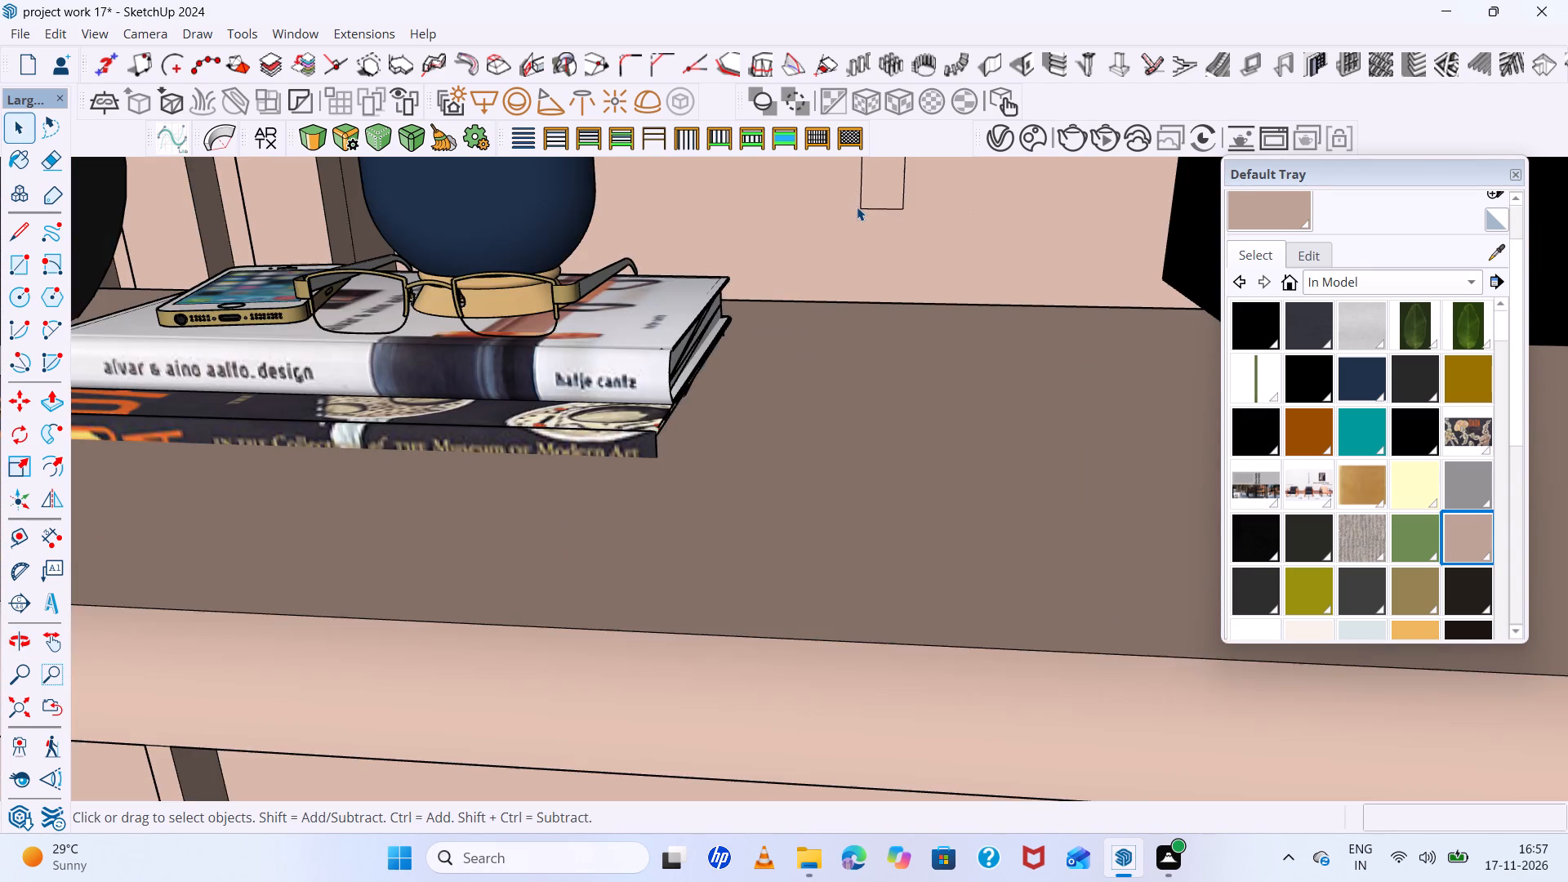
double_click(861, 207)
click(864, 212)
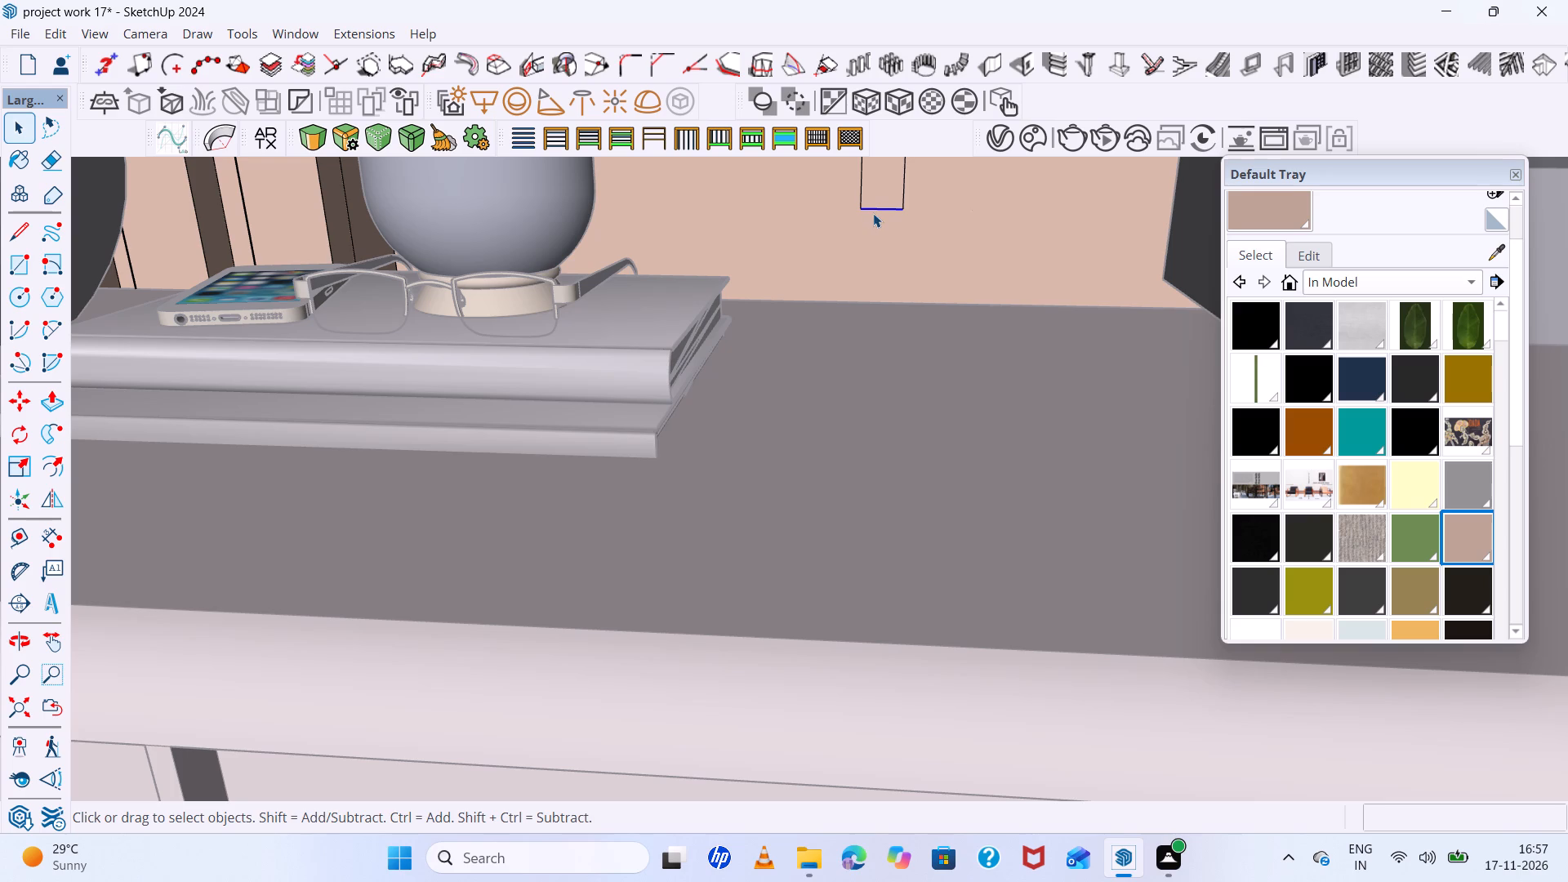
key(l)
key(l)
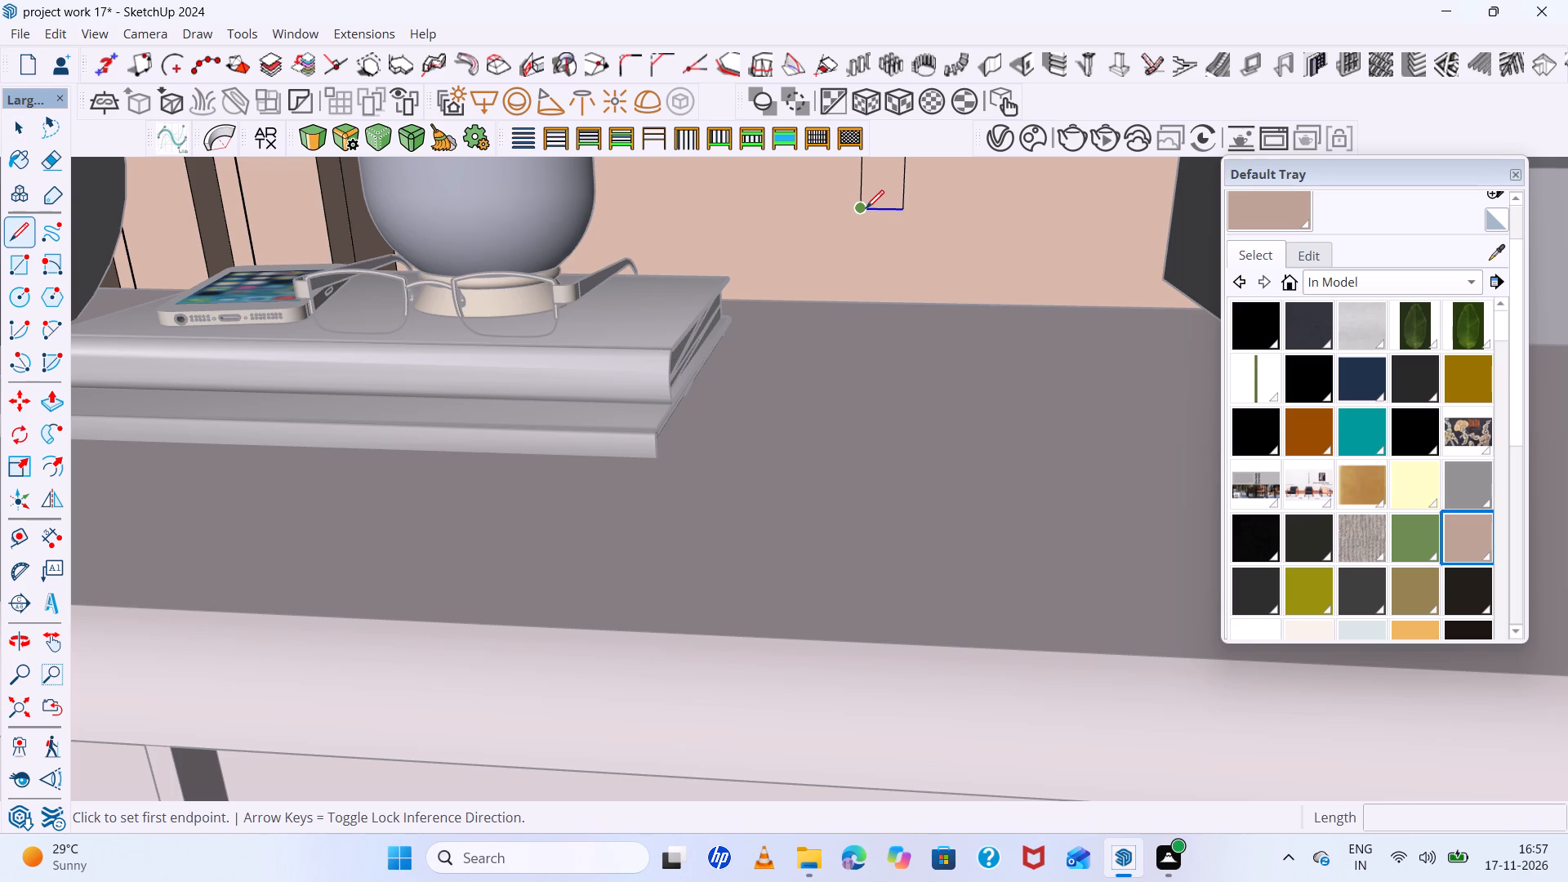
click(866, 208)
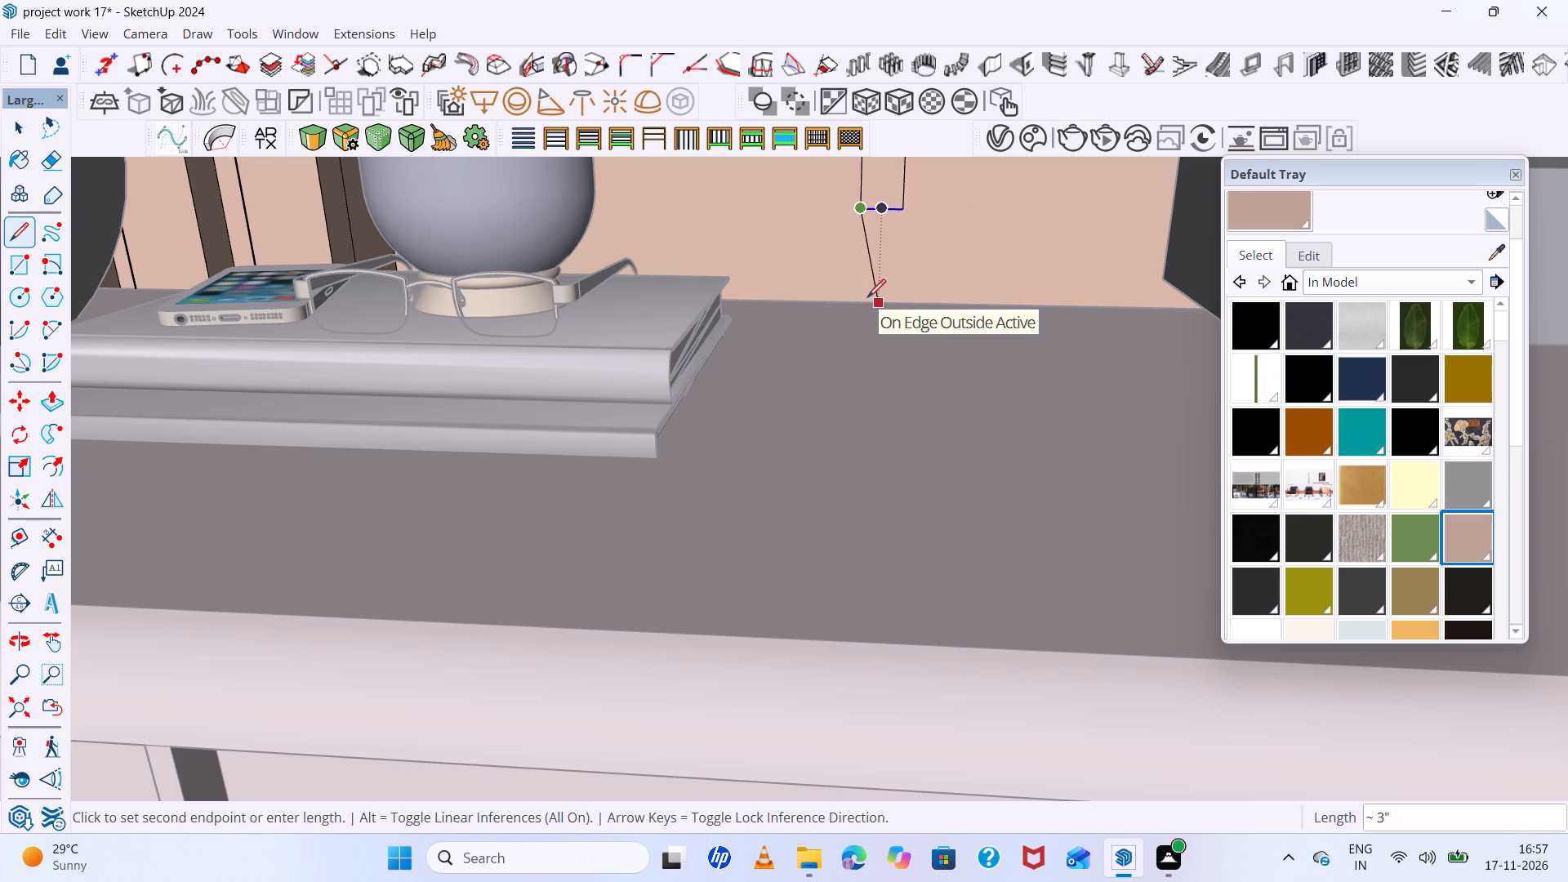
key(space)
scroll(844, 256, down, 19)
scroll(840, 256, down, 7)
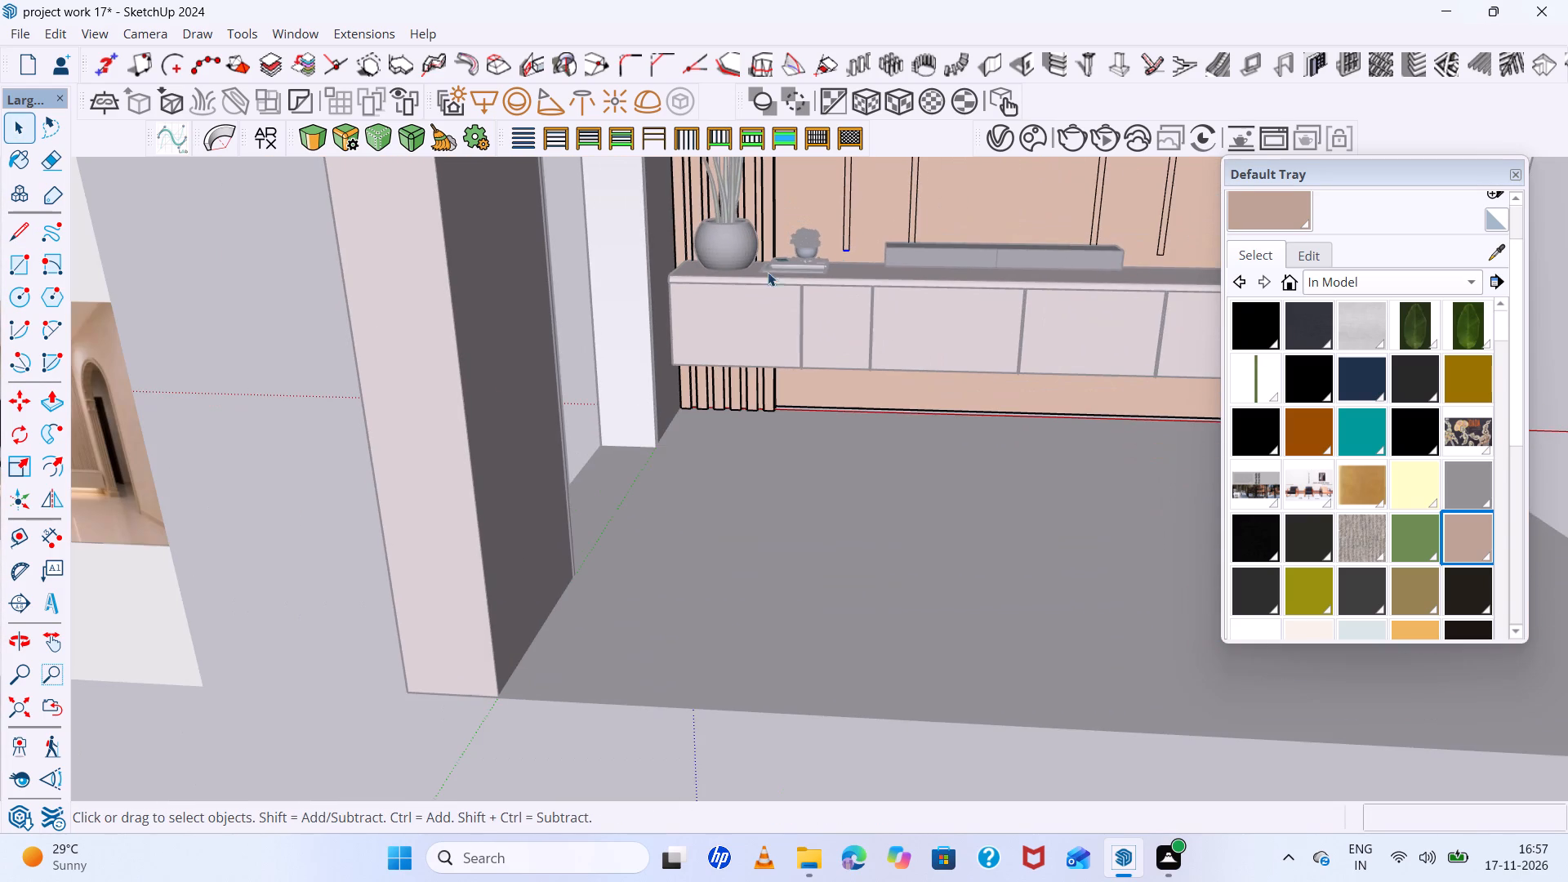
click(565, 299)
Examine the whole room from the front, from above, from the side and from underneath, including the floor and arched walls.
scroll(563, 299, up, 6)
scroll(579, 332, down, 13)
scroll(811, 322, down, 7)
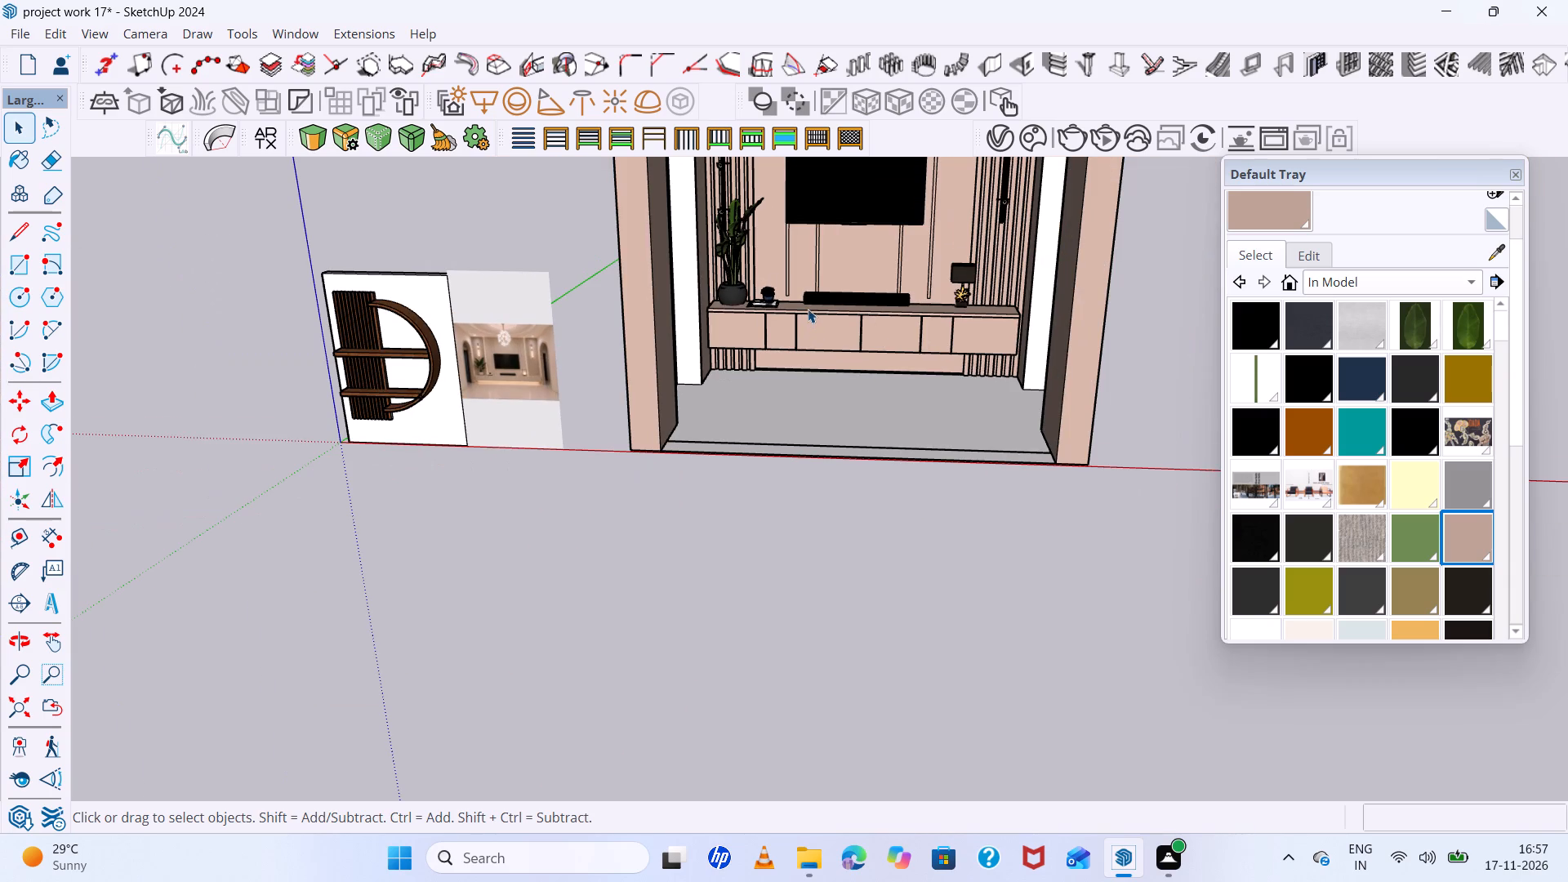
scroll(808, 309, down, 7)
middle_drag(878, 455, 874, 171)
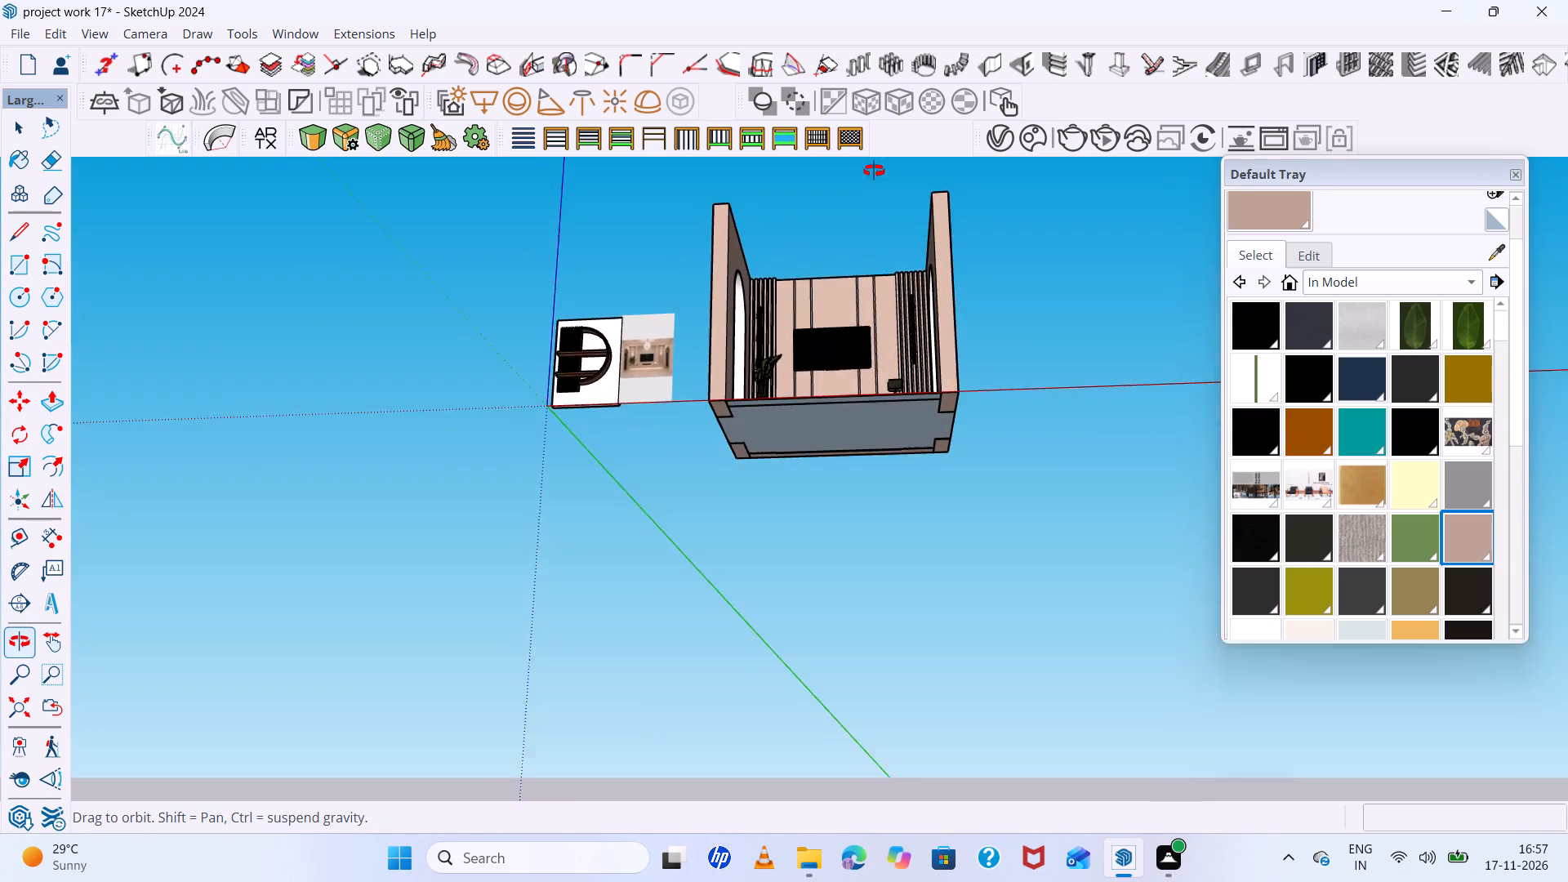
middle_drag(874, 171, 893, 145)
scroll(842, 305, up, 6)
scroll(767, 303, down, 5)
middle_drag(639, 308, 561, 313)
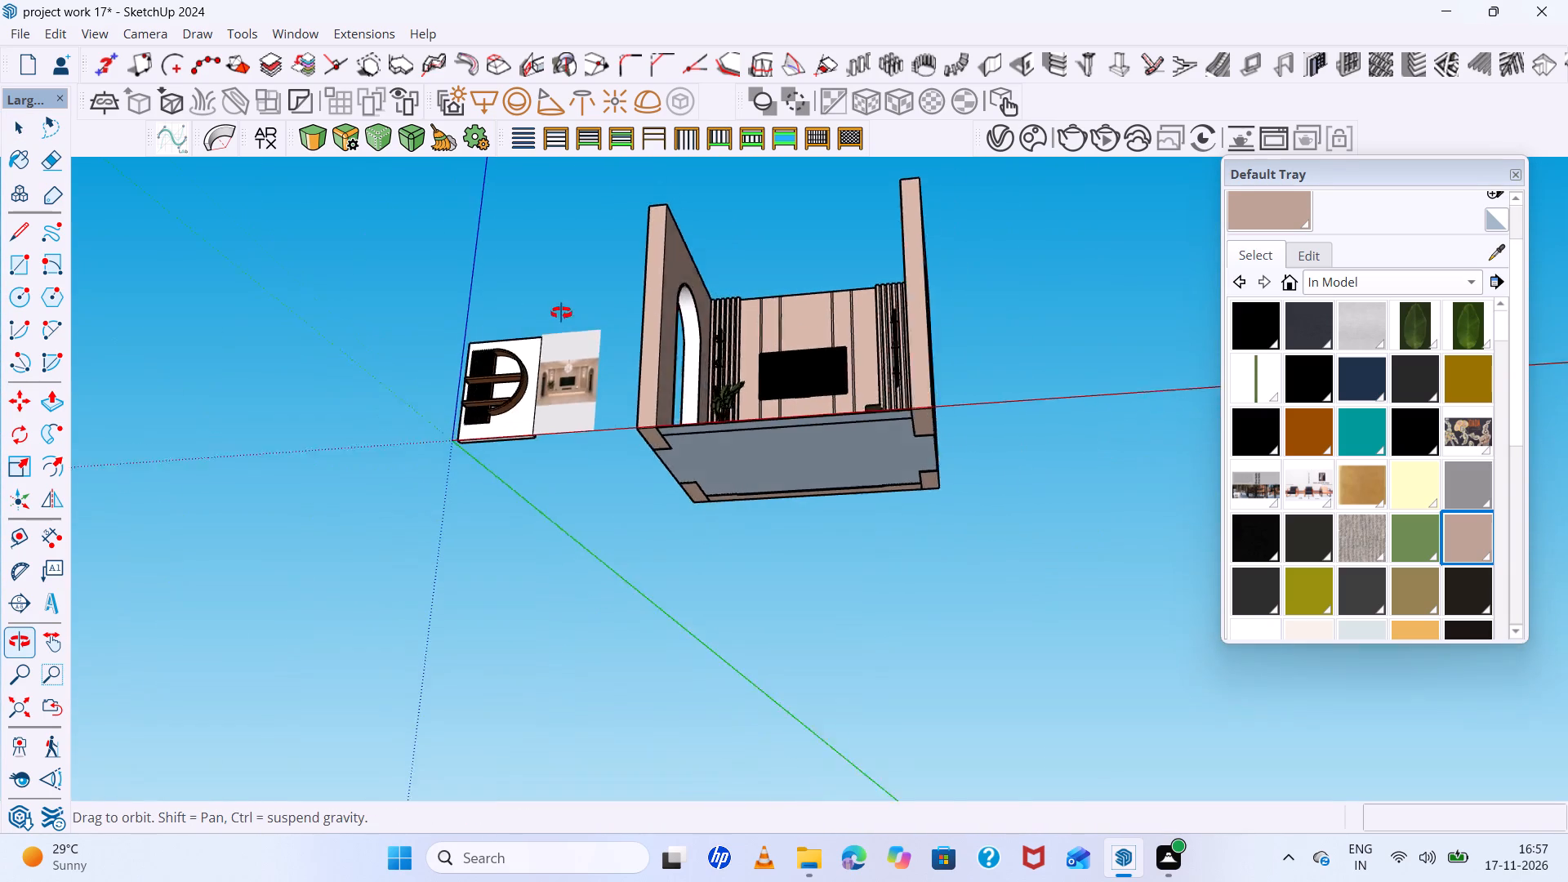
middle_drag(561, 313, 556, 862)
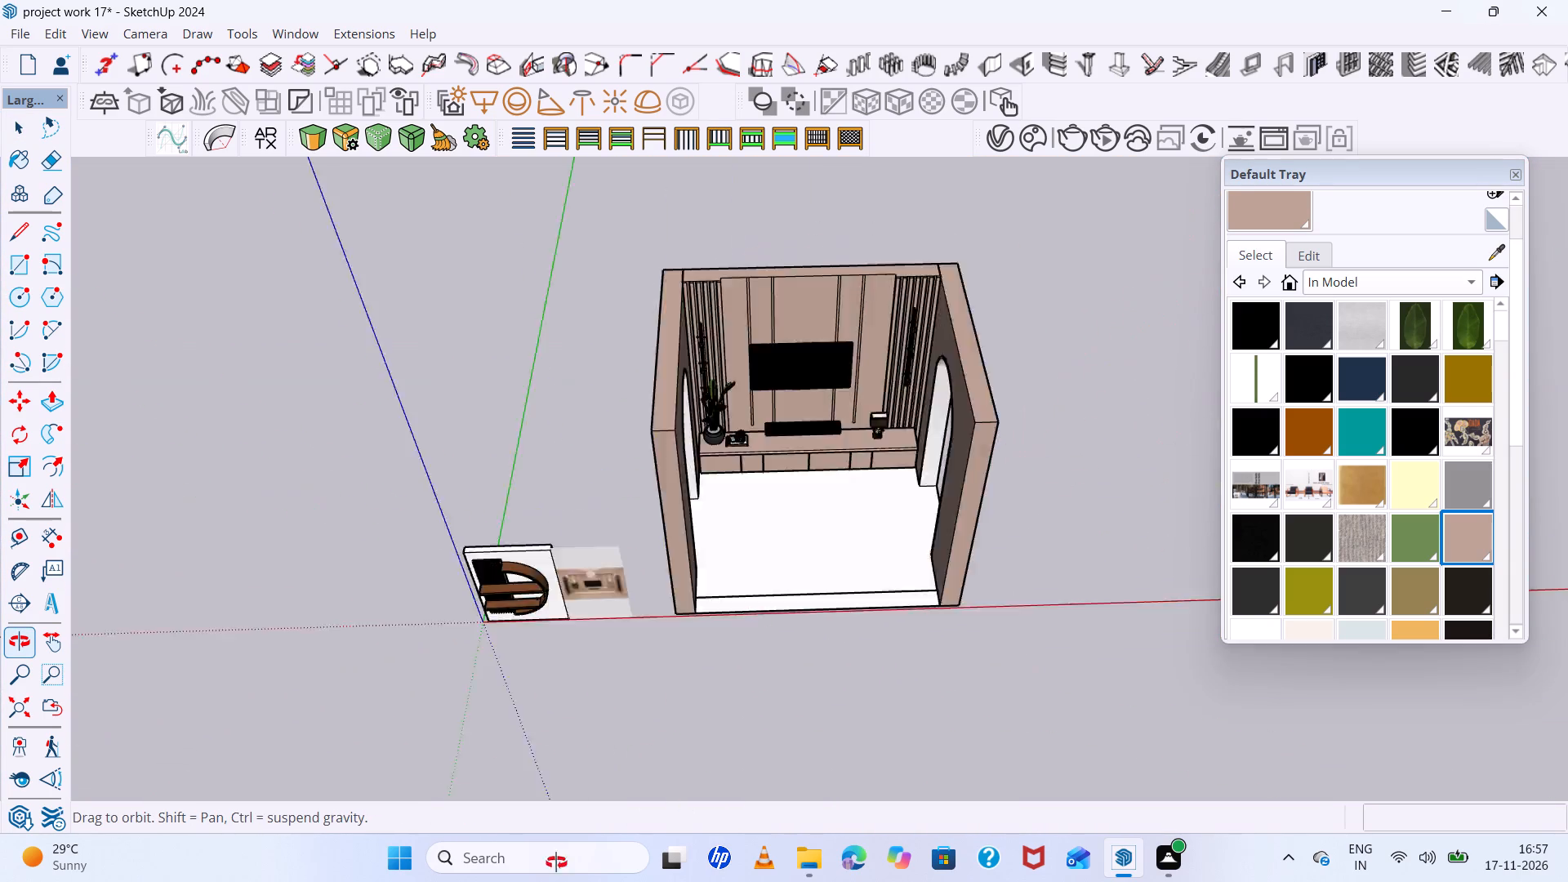
middle_drag(556, 862, 432, 555)
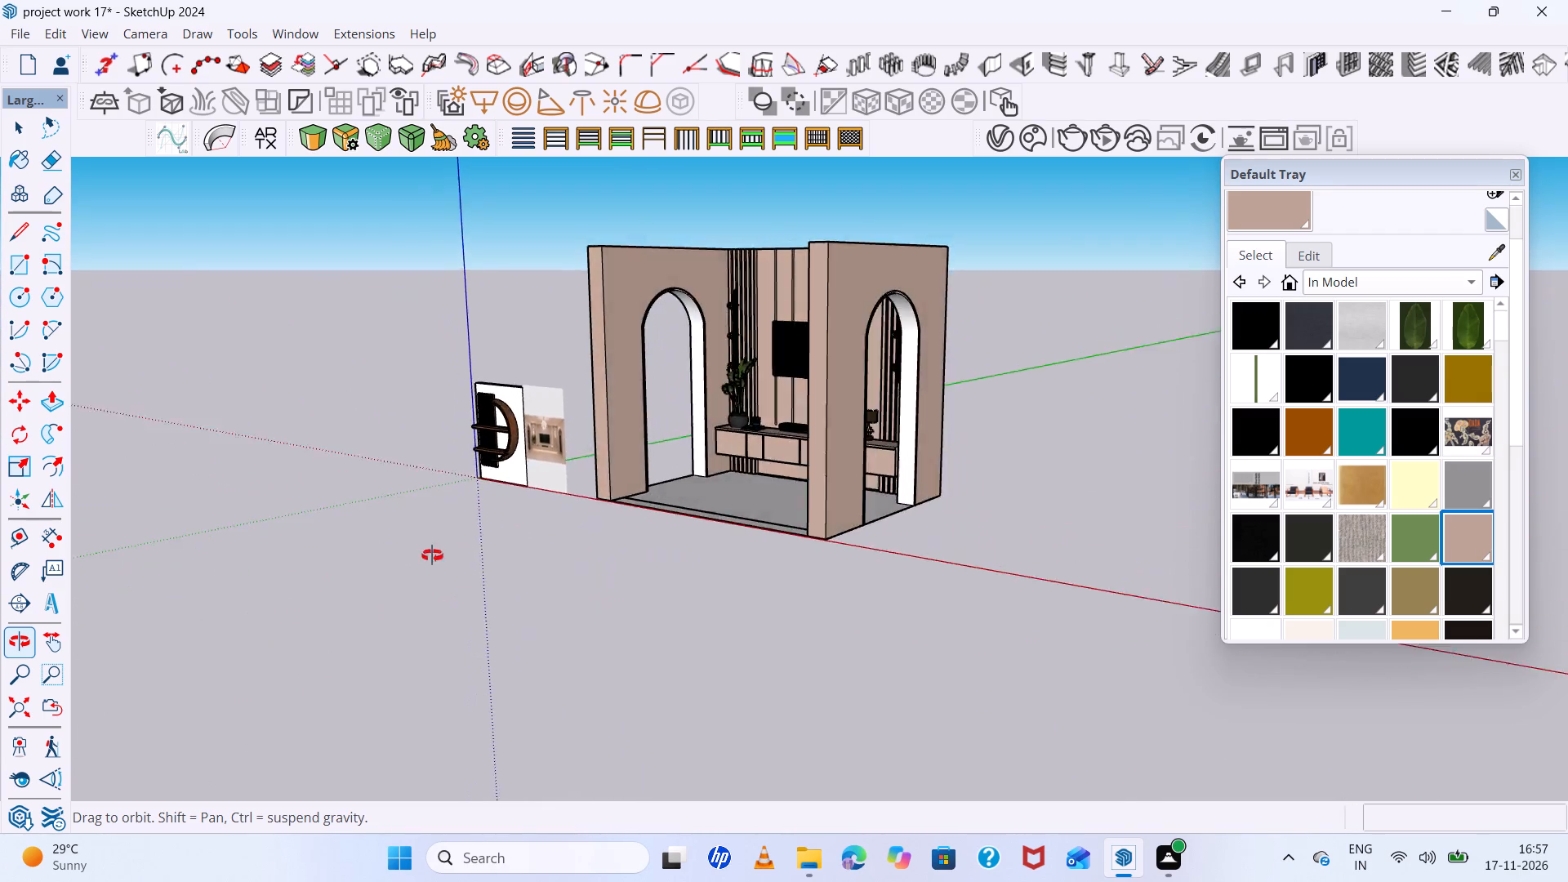
middle_drag(432, 555, 892, 371)
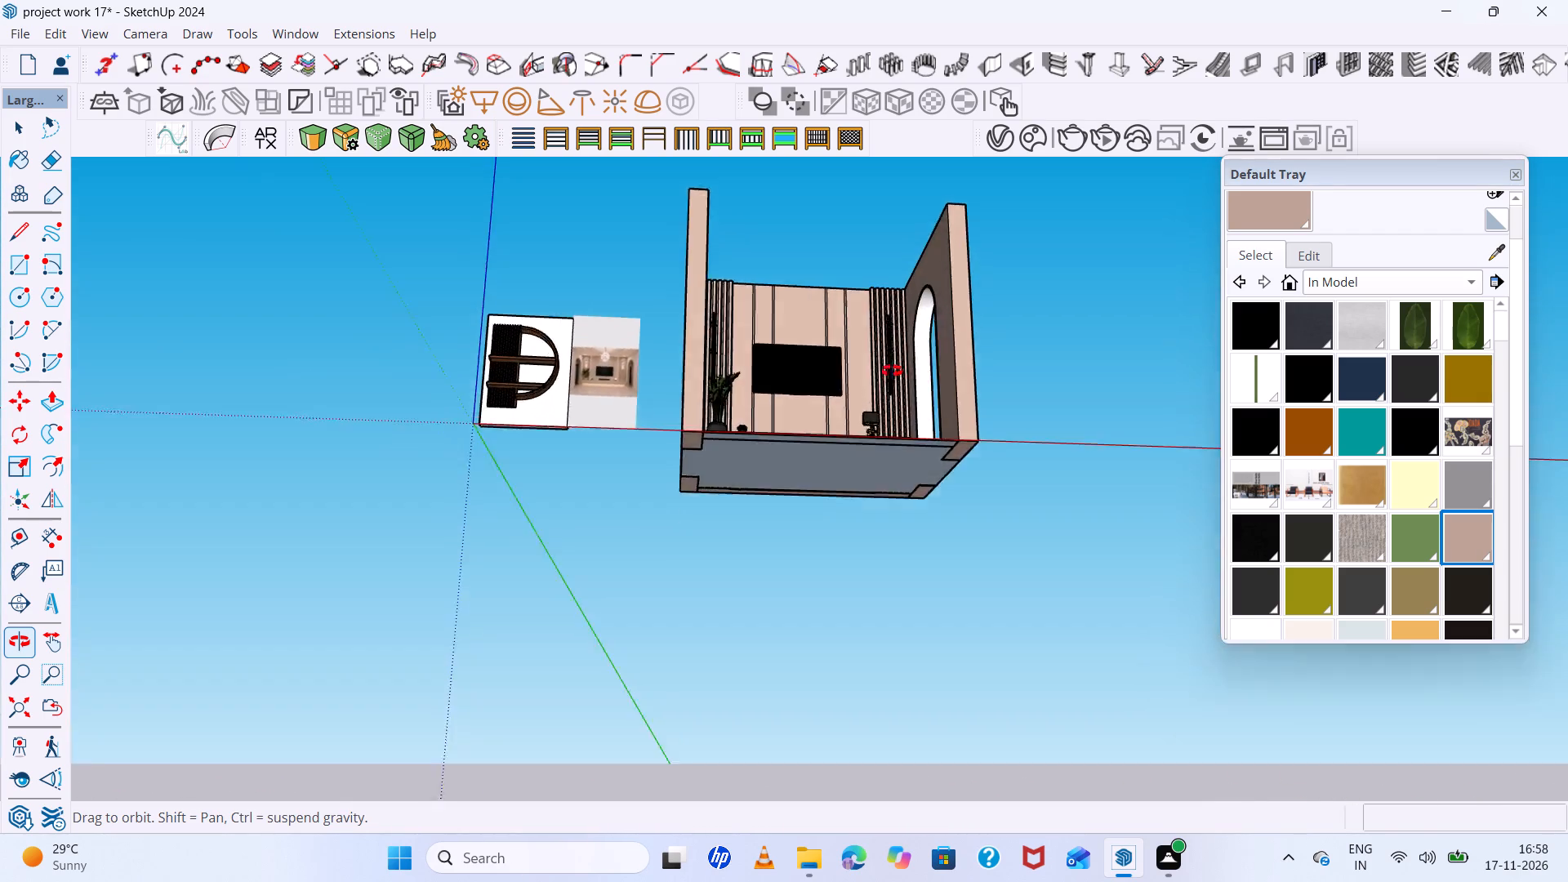
middle_drag(892, 371, 605, 234)
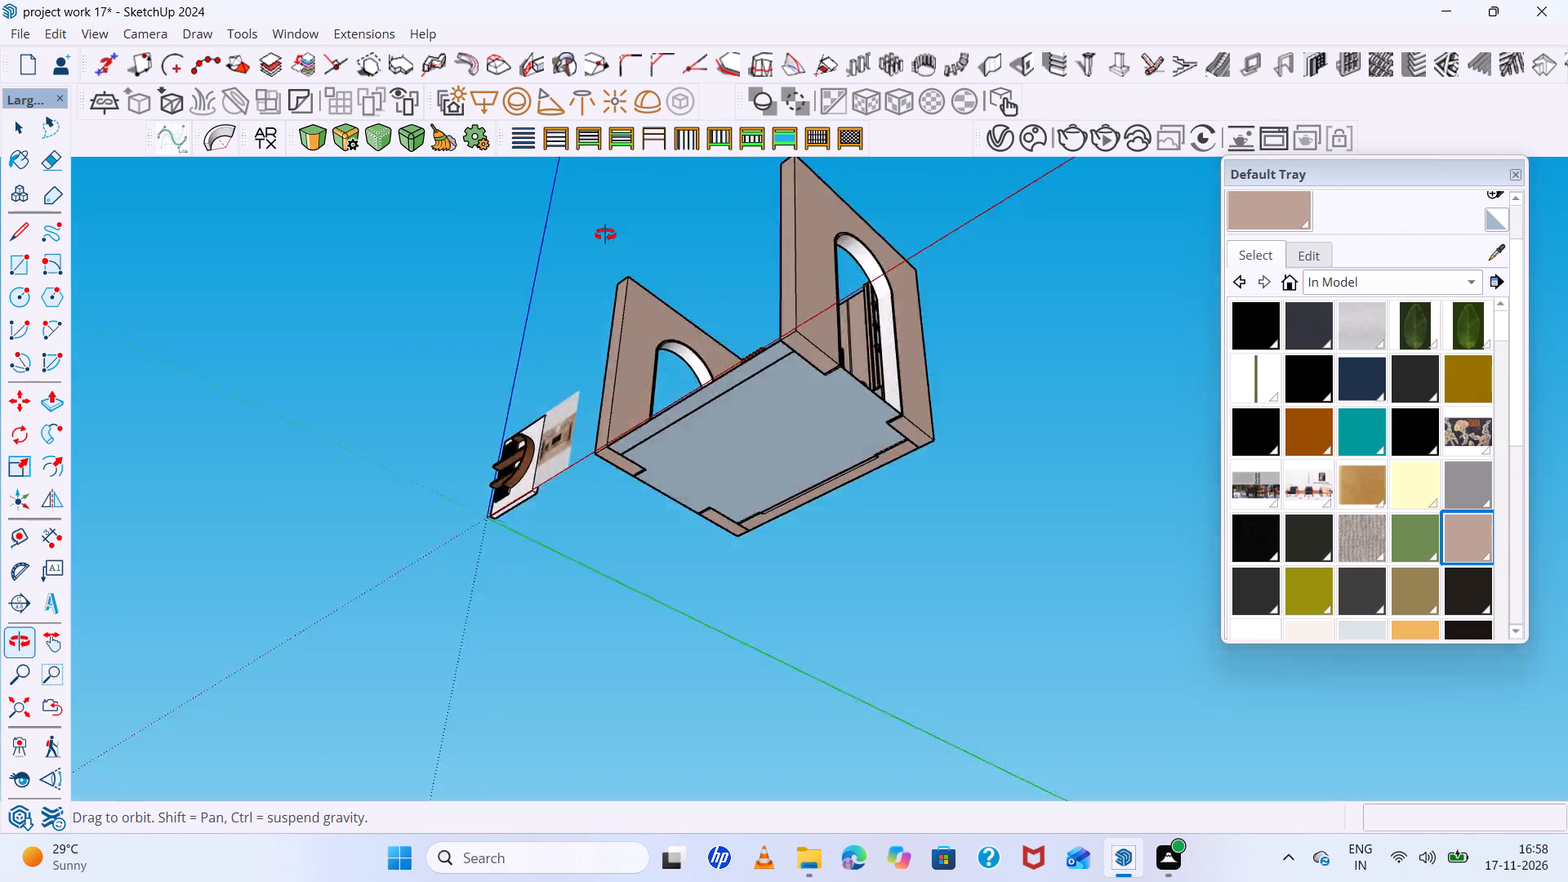
middle_drag(605, 234, 753, 857)
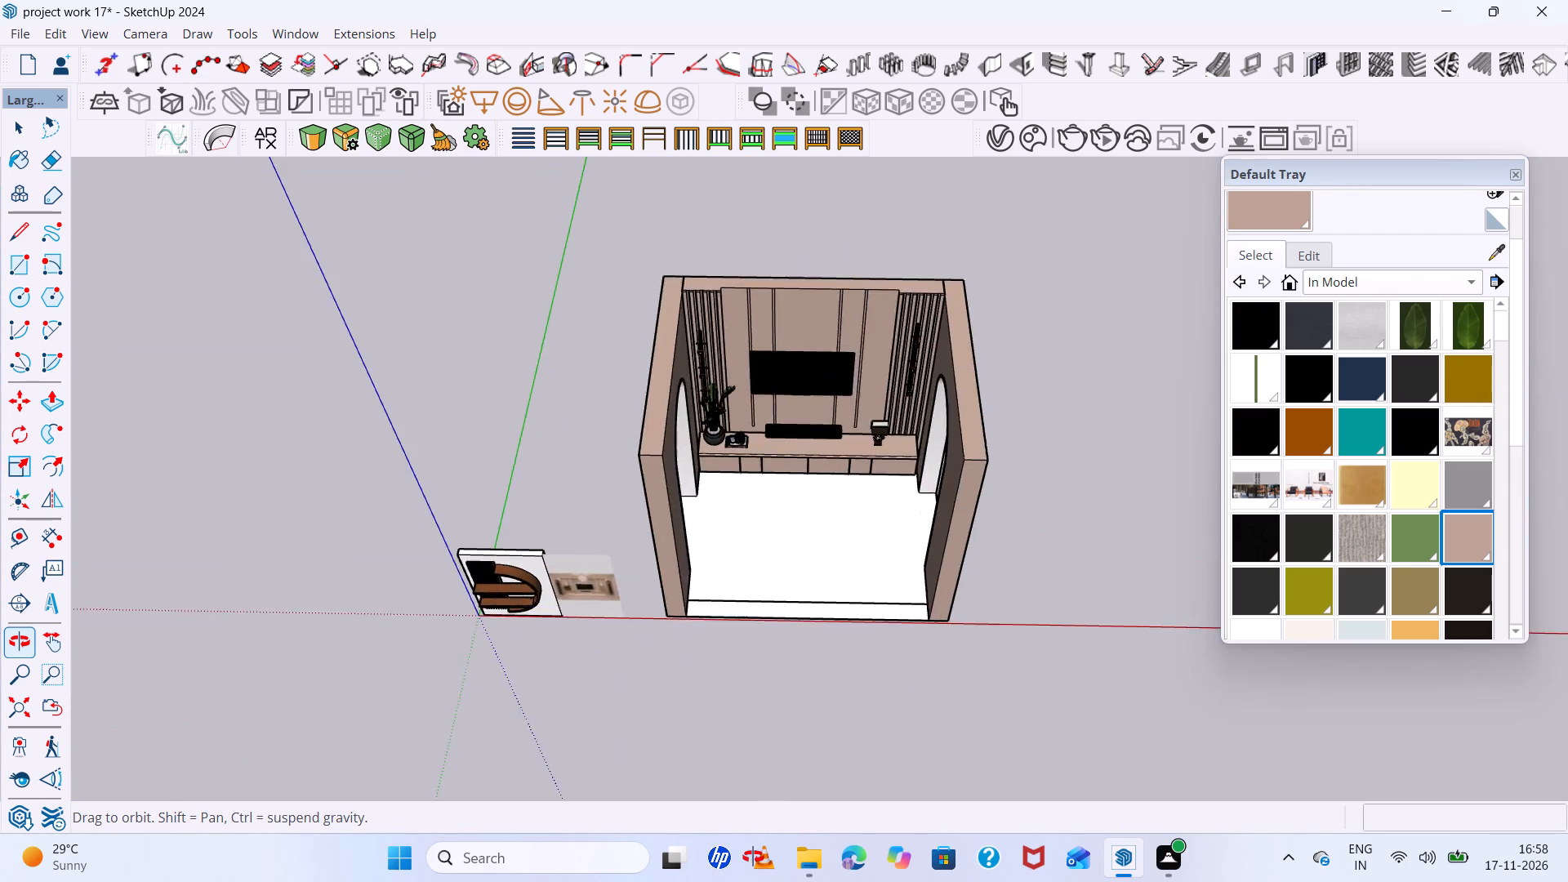
middle_drag(753, 857, 711, 816)
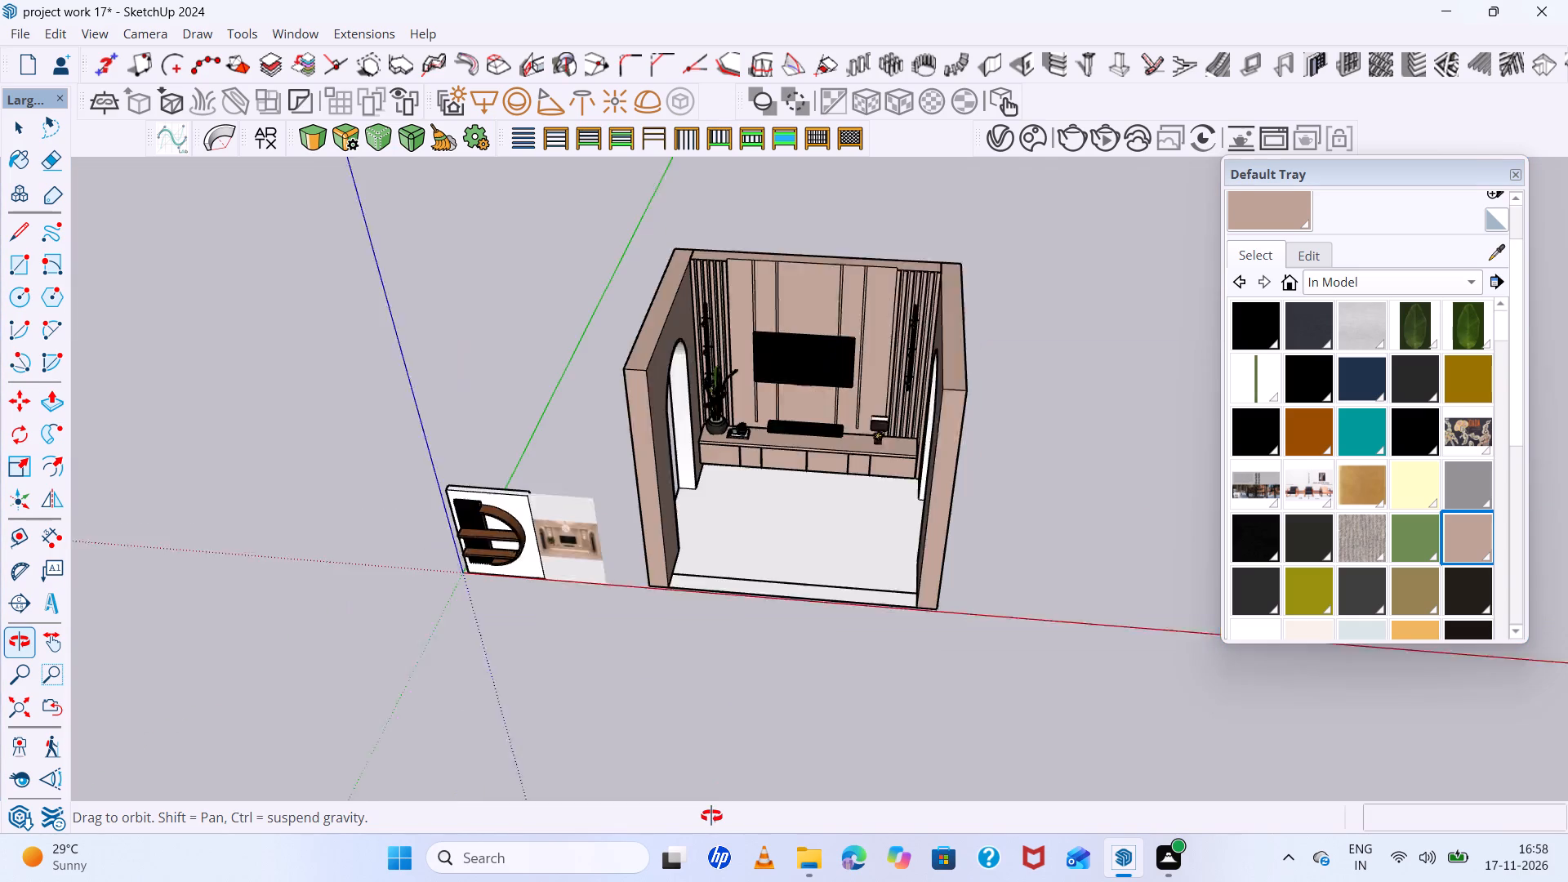
middle_drag(711, 816, 710, 814)
scroll(786, 563, up, 8)
scroll(755, 483, down, 7)
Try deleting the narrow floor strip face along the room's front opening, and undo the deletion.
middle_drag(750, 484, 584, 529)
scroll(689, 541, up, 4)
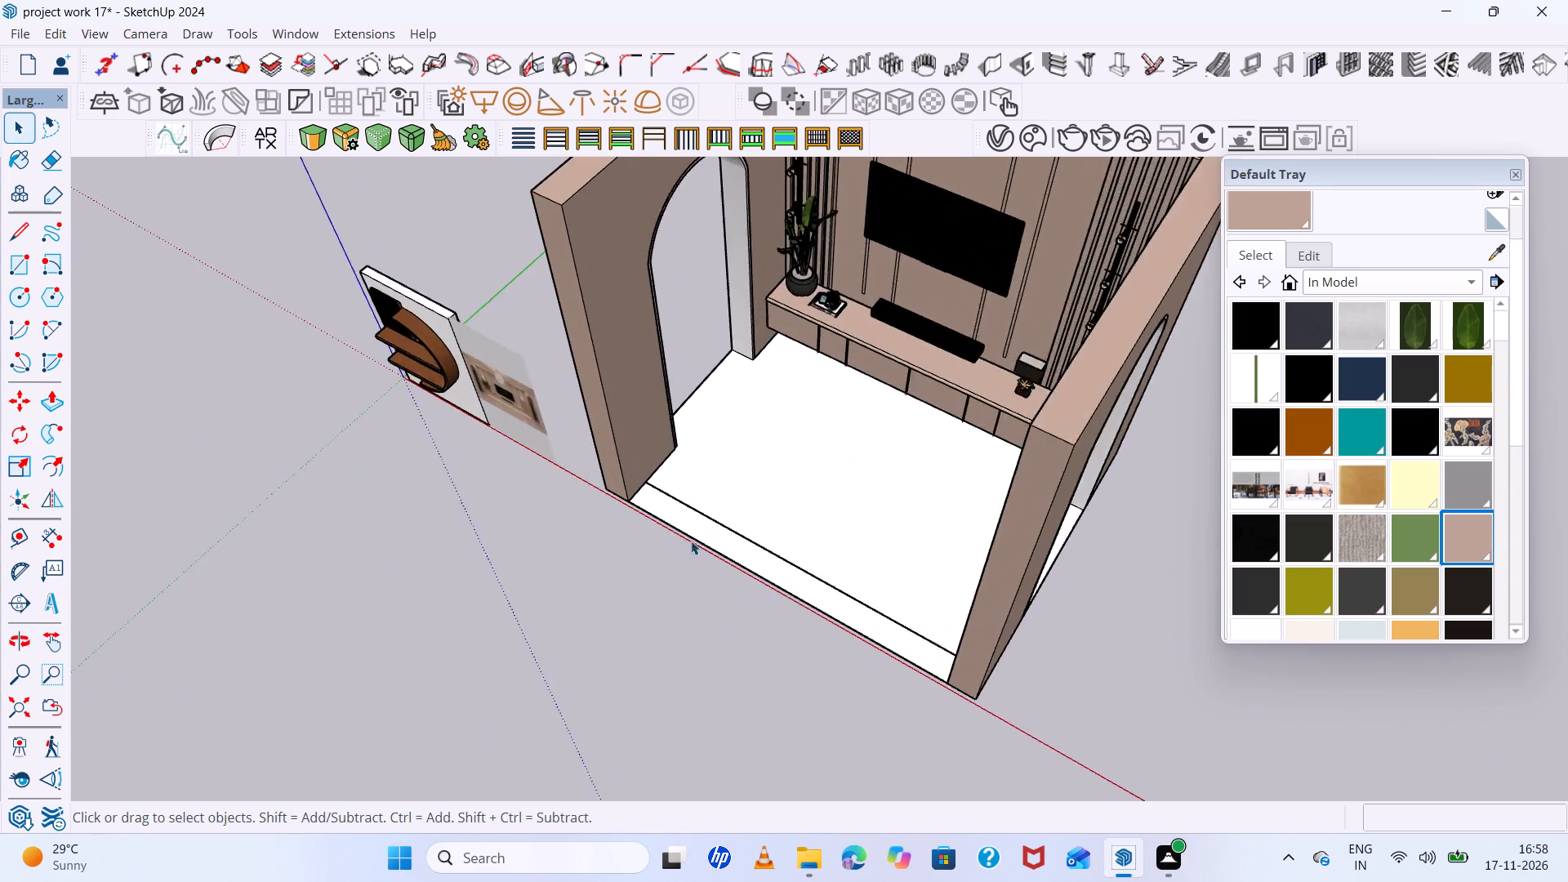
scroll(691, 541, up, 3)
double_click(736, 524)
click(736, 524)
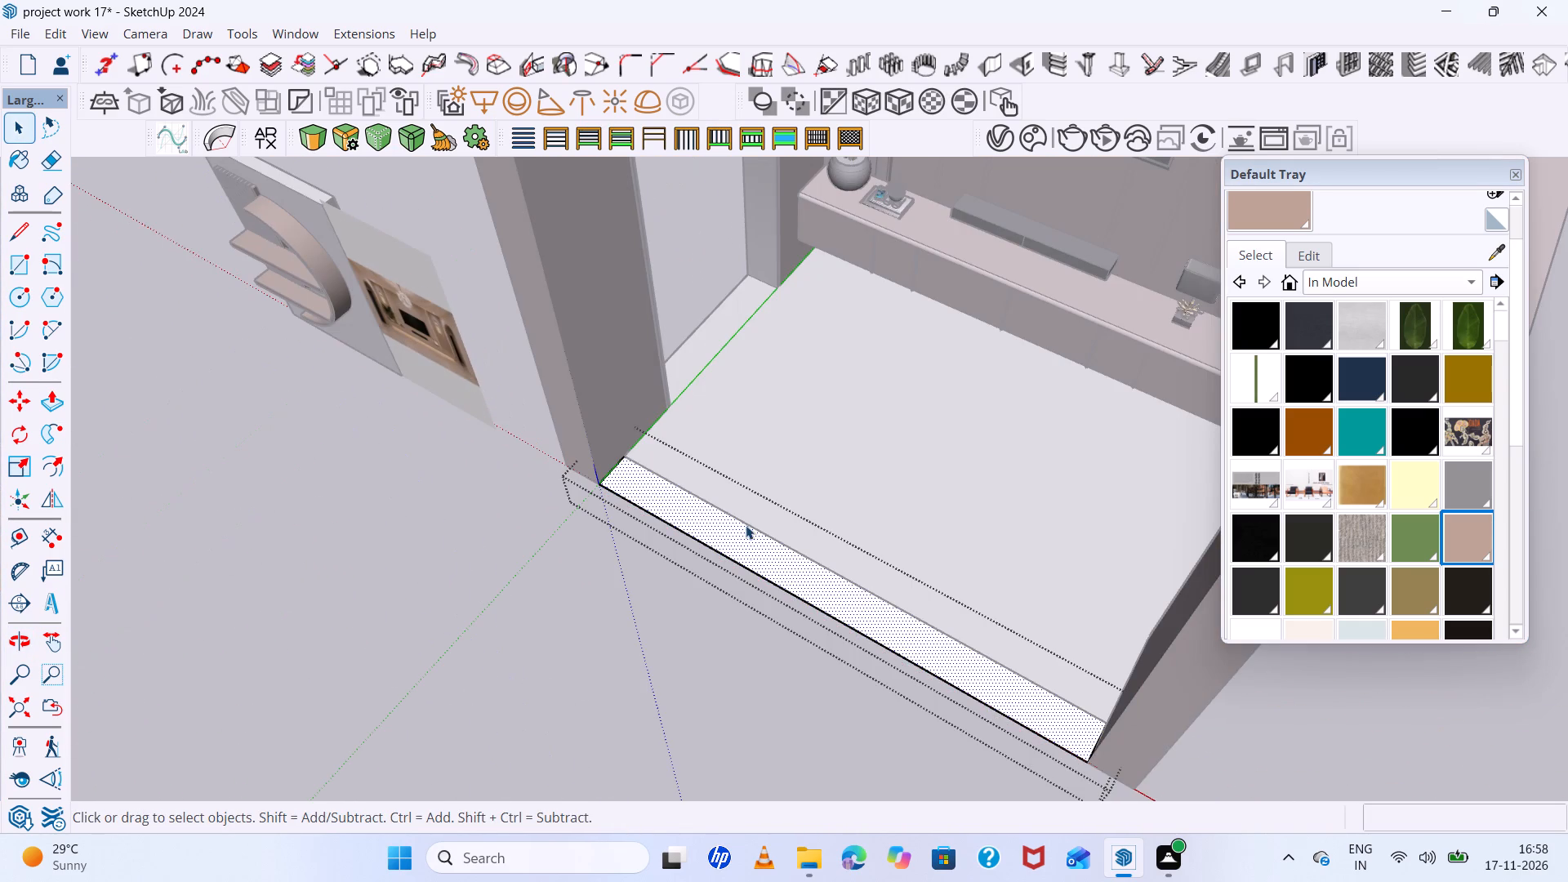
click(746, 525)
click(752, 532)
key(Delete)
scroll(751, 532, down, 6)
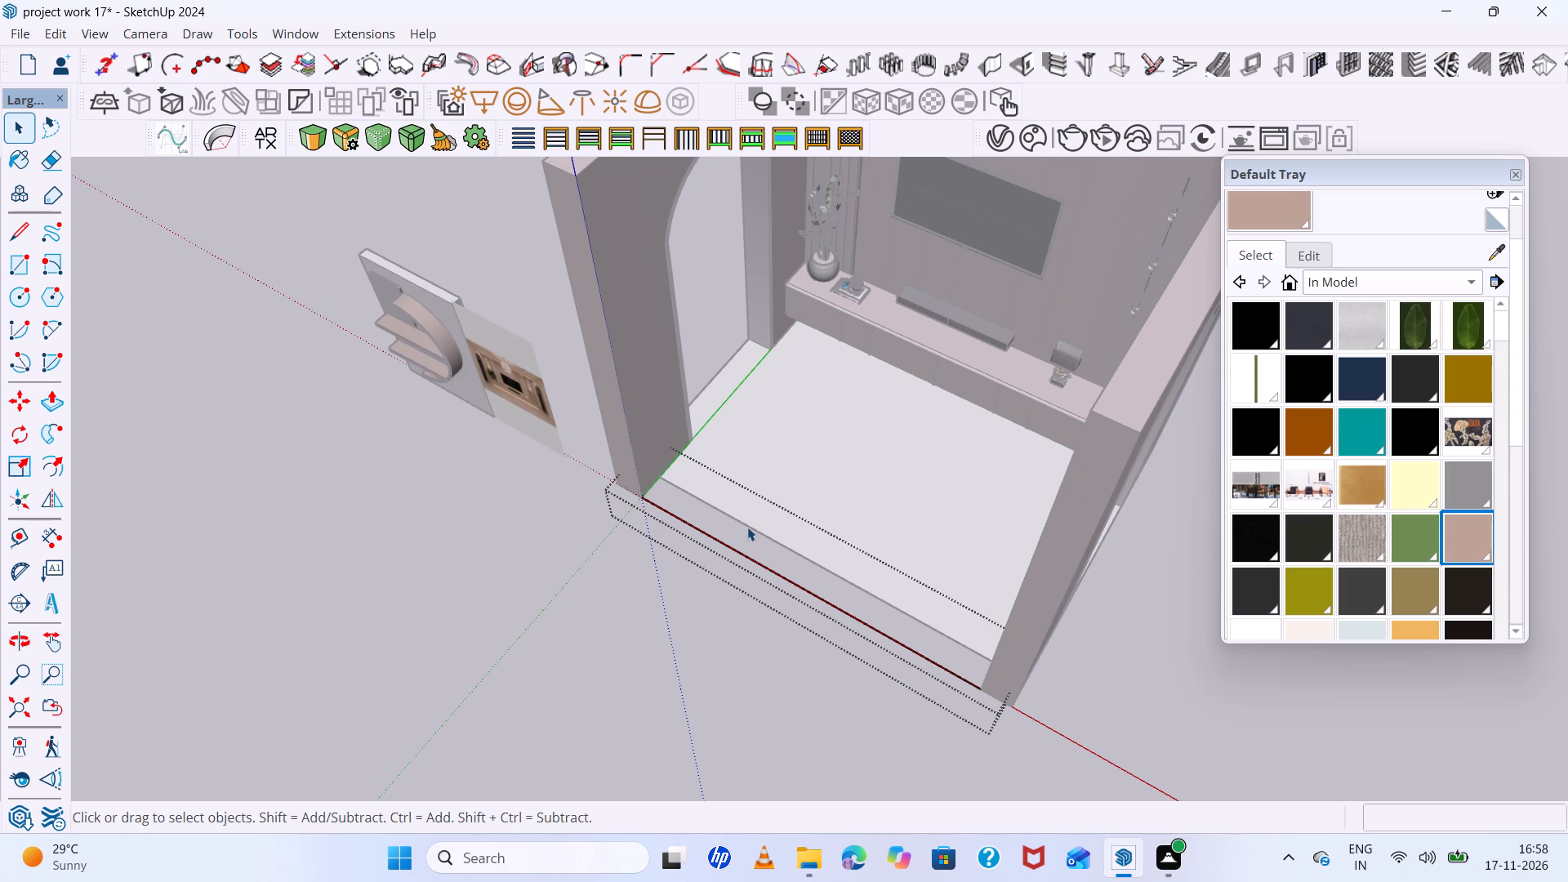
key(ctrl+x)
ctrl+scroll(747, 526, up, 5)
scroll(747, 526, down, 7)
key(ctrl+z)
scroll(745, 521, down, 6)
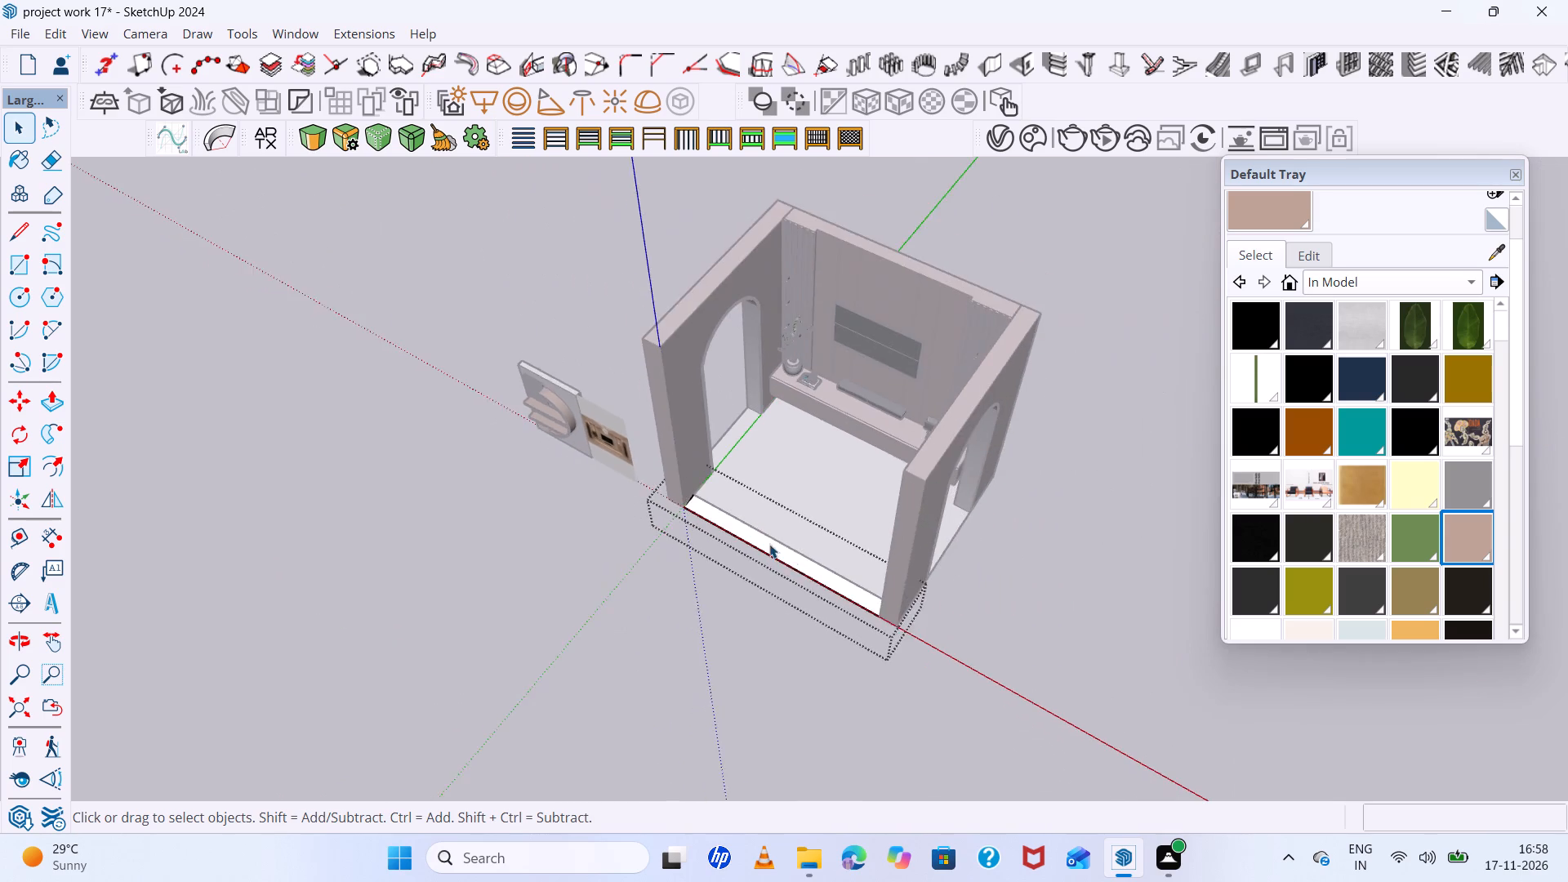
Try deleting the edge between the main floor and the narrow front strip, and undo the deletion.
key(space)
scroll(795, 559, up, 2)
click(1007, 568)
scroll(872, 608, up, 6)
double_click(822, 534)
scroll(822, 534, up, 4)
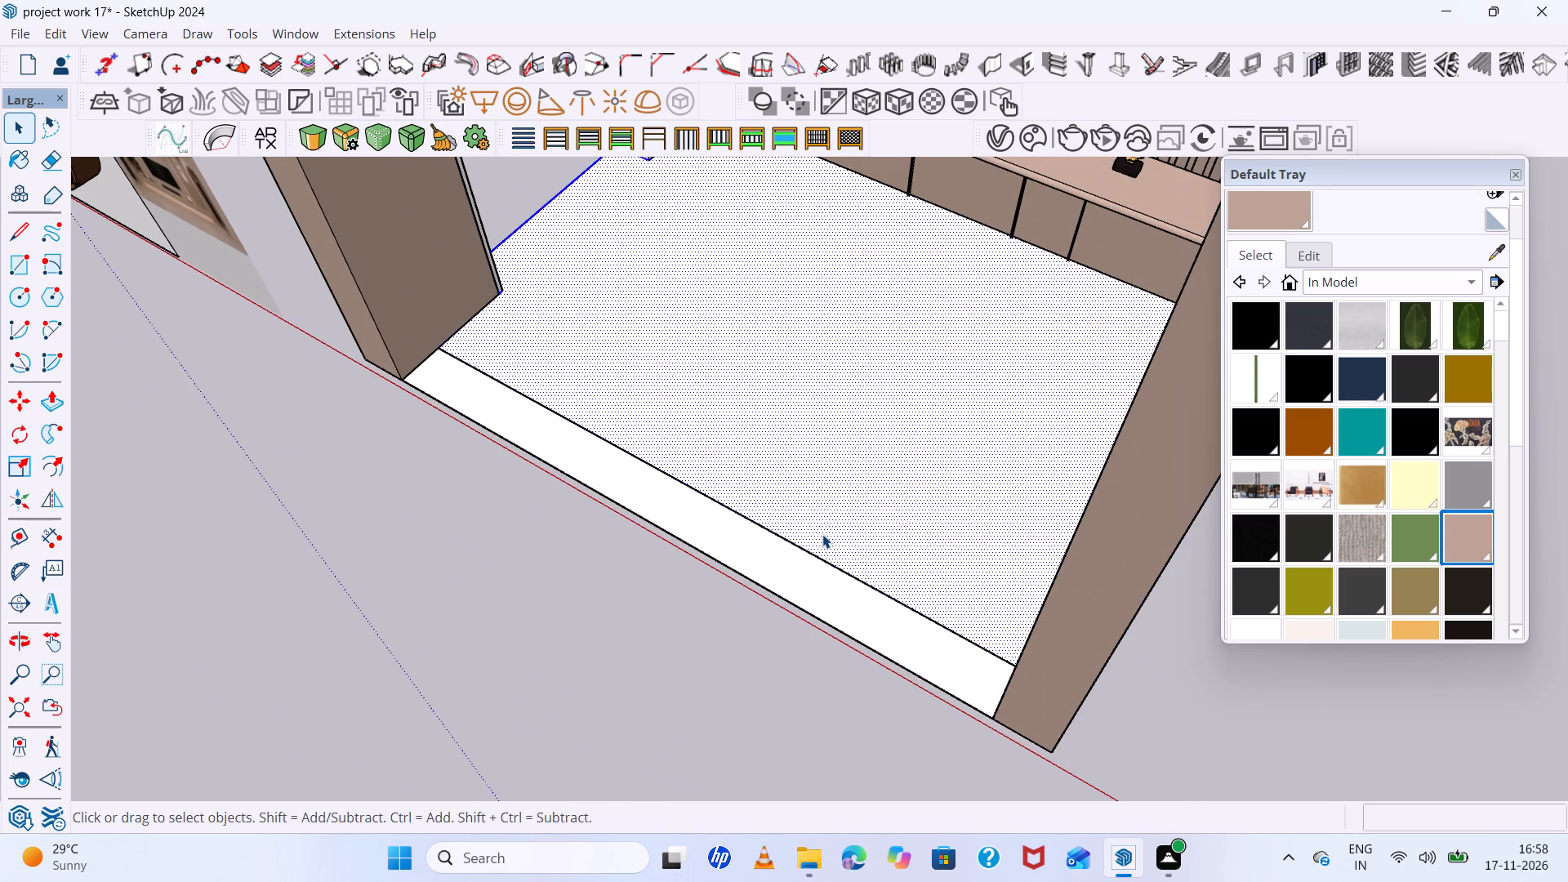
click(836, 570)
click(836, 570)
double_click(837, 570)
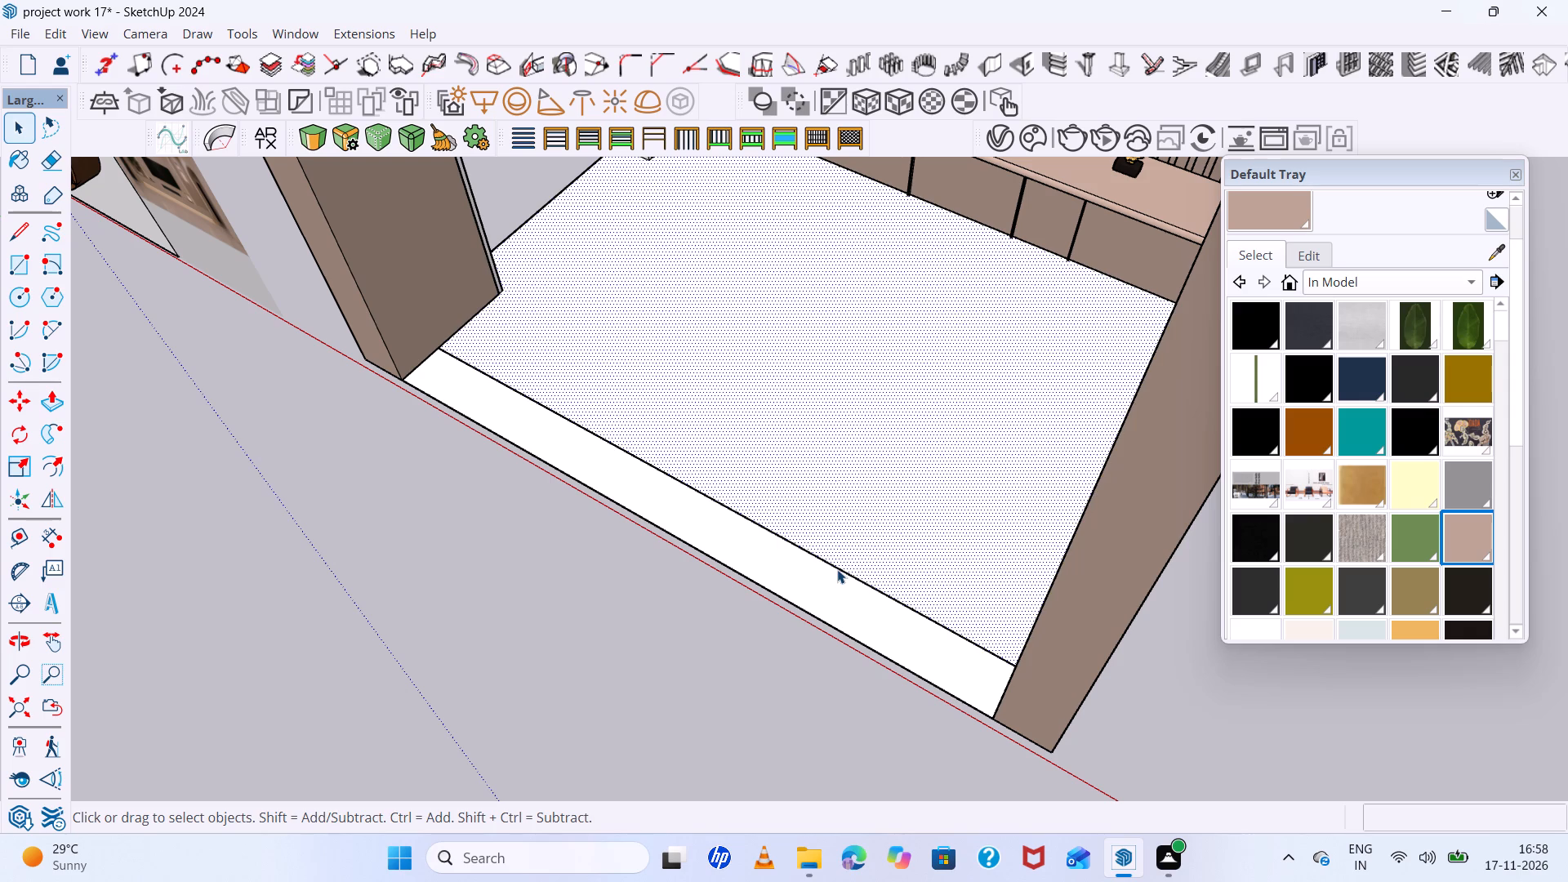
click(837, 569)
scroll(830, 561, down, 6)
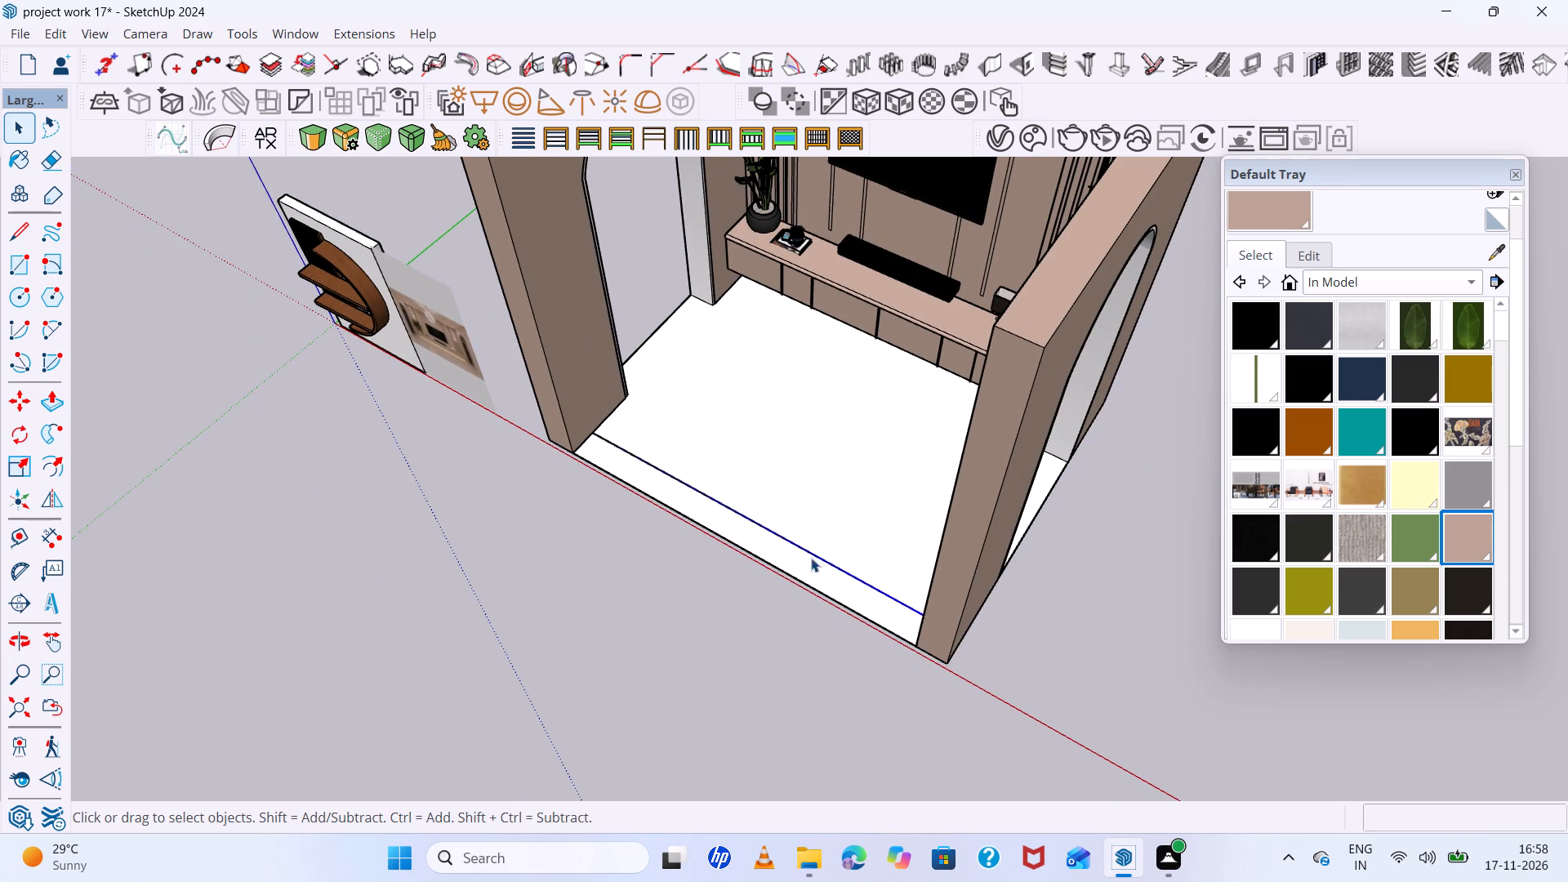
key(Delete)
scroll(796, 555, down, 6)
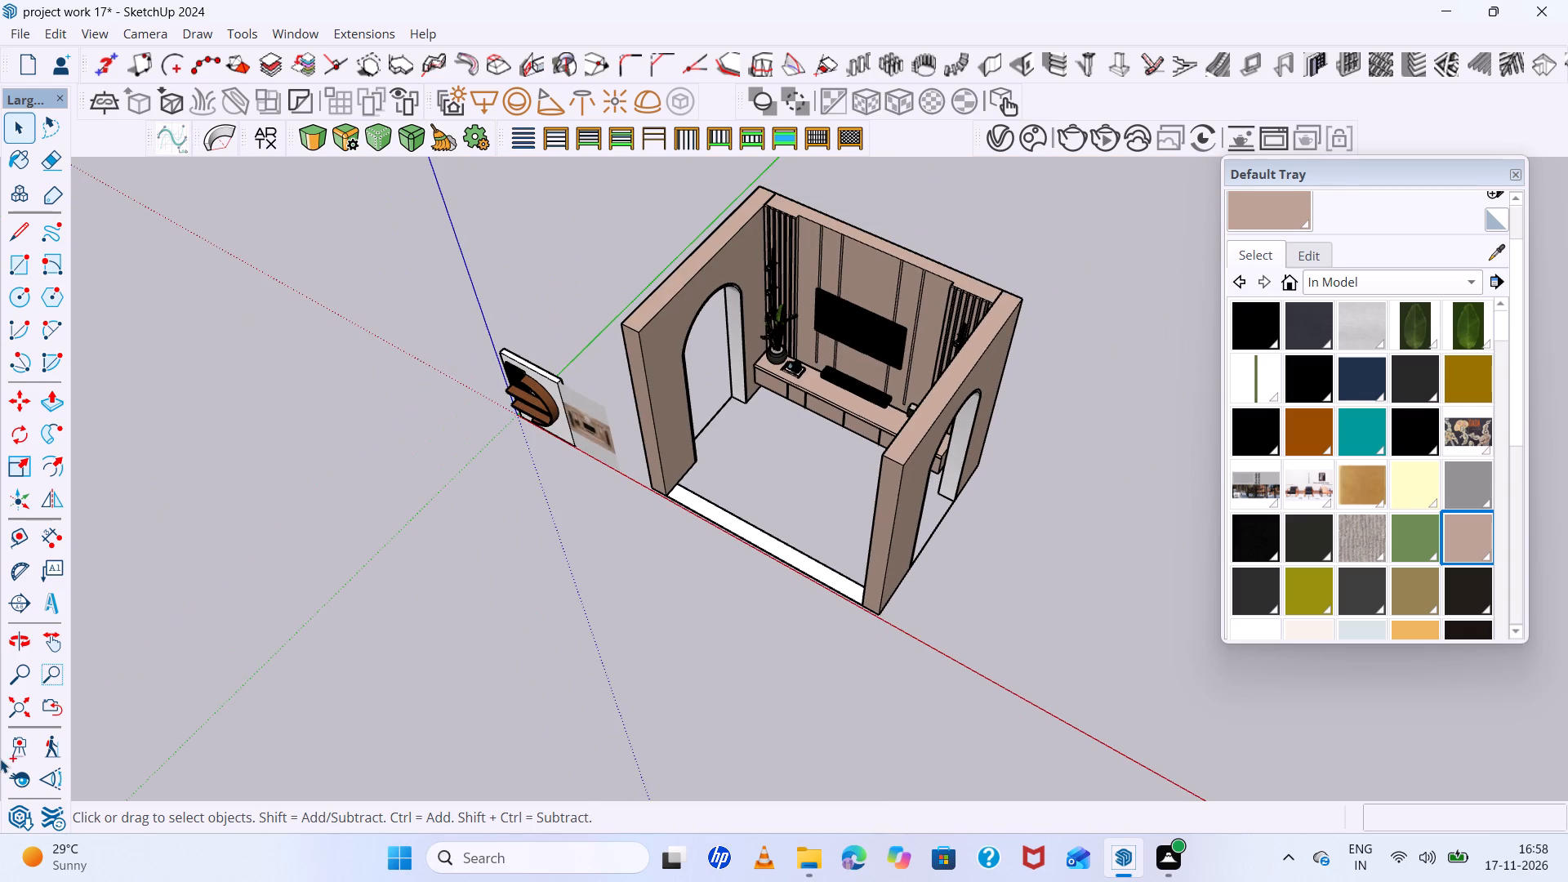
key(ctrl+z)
Inspect the complete TV wall, side walls and floor from above and from the front, beside the reference image.
scroll(0, 759, up, 6)
scroll(117, 859, down, 7)
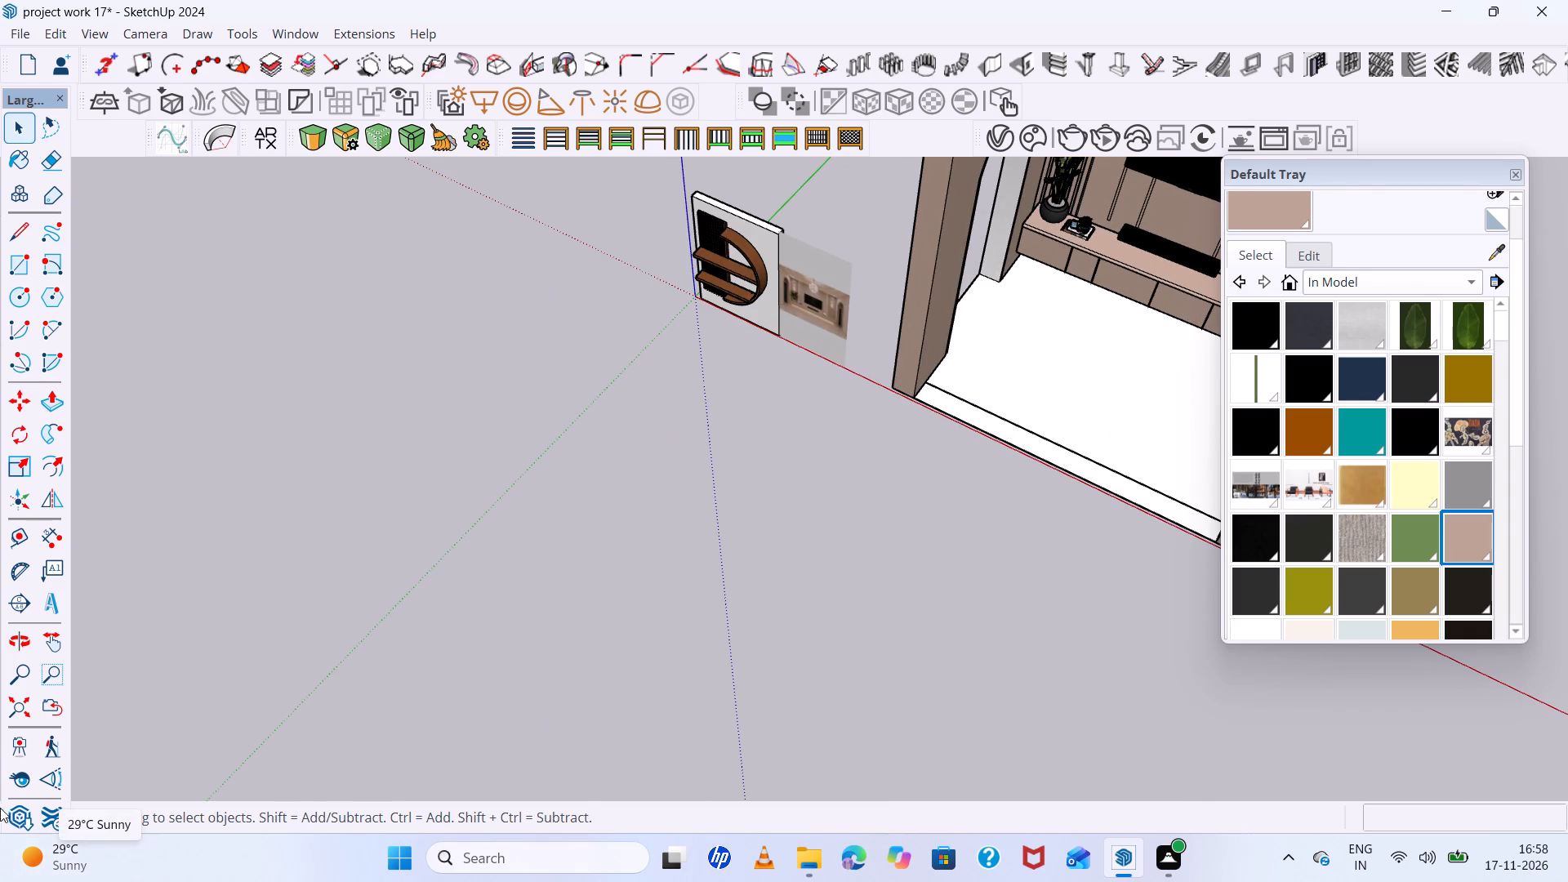
scroll(1396, 804, down, 1)
scroll(1087, 762, down, 11)
middle_drag(1072, 750, 1108, 638)
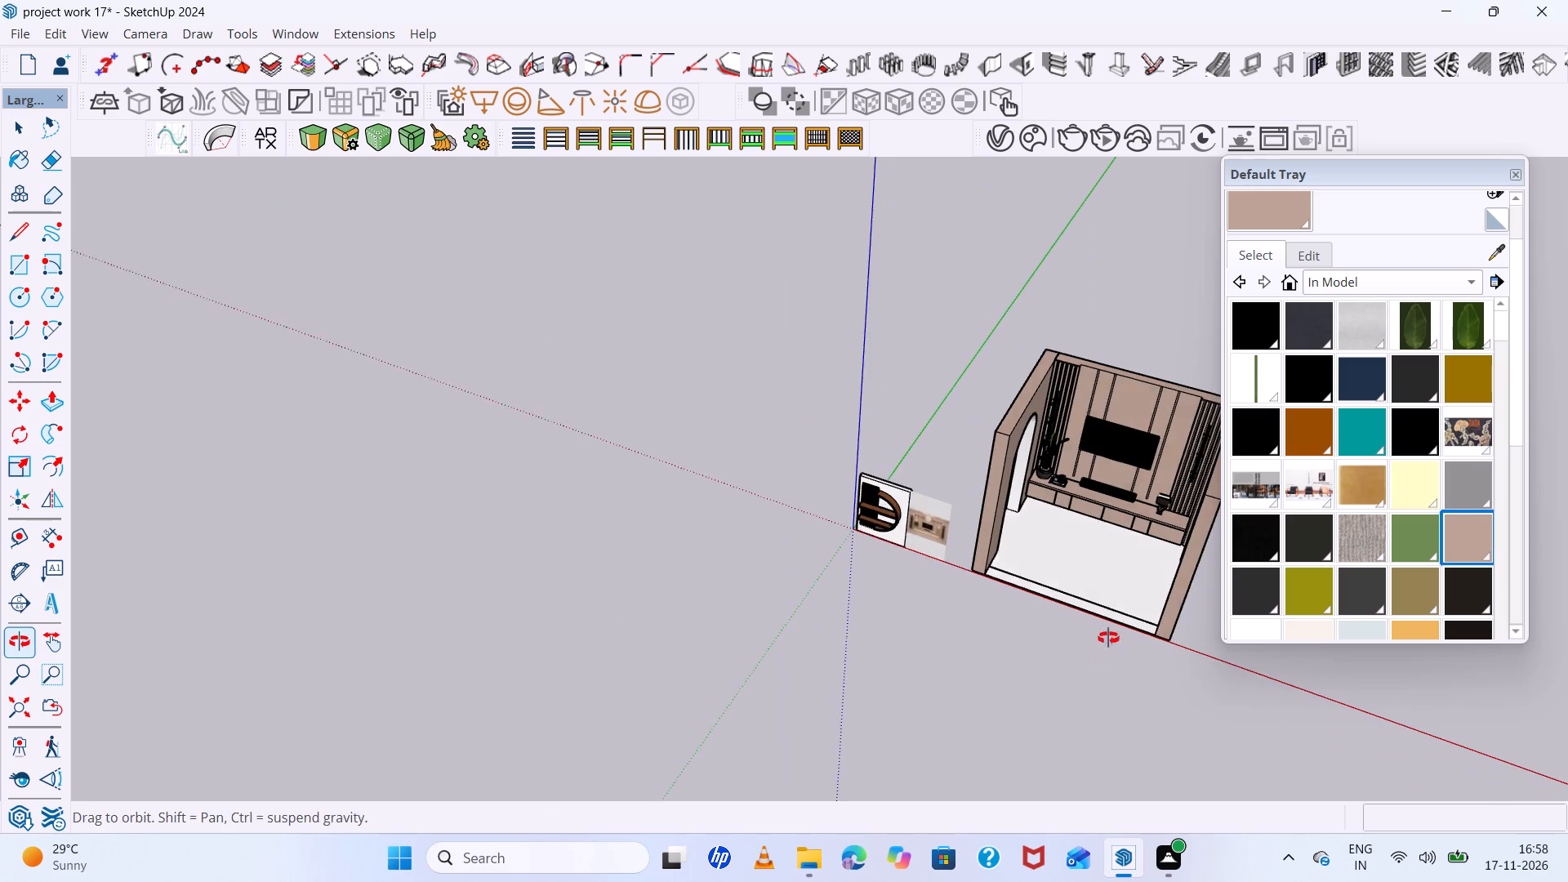
middle_drag(1108, 638, 1107, 640)
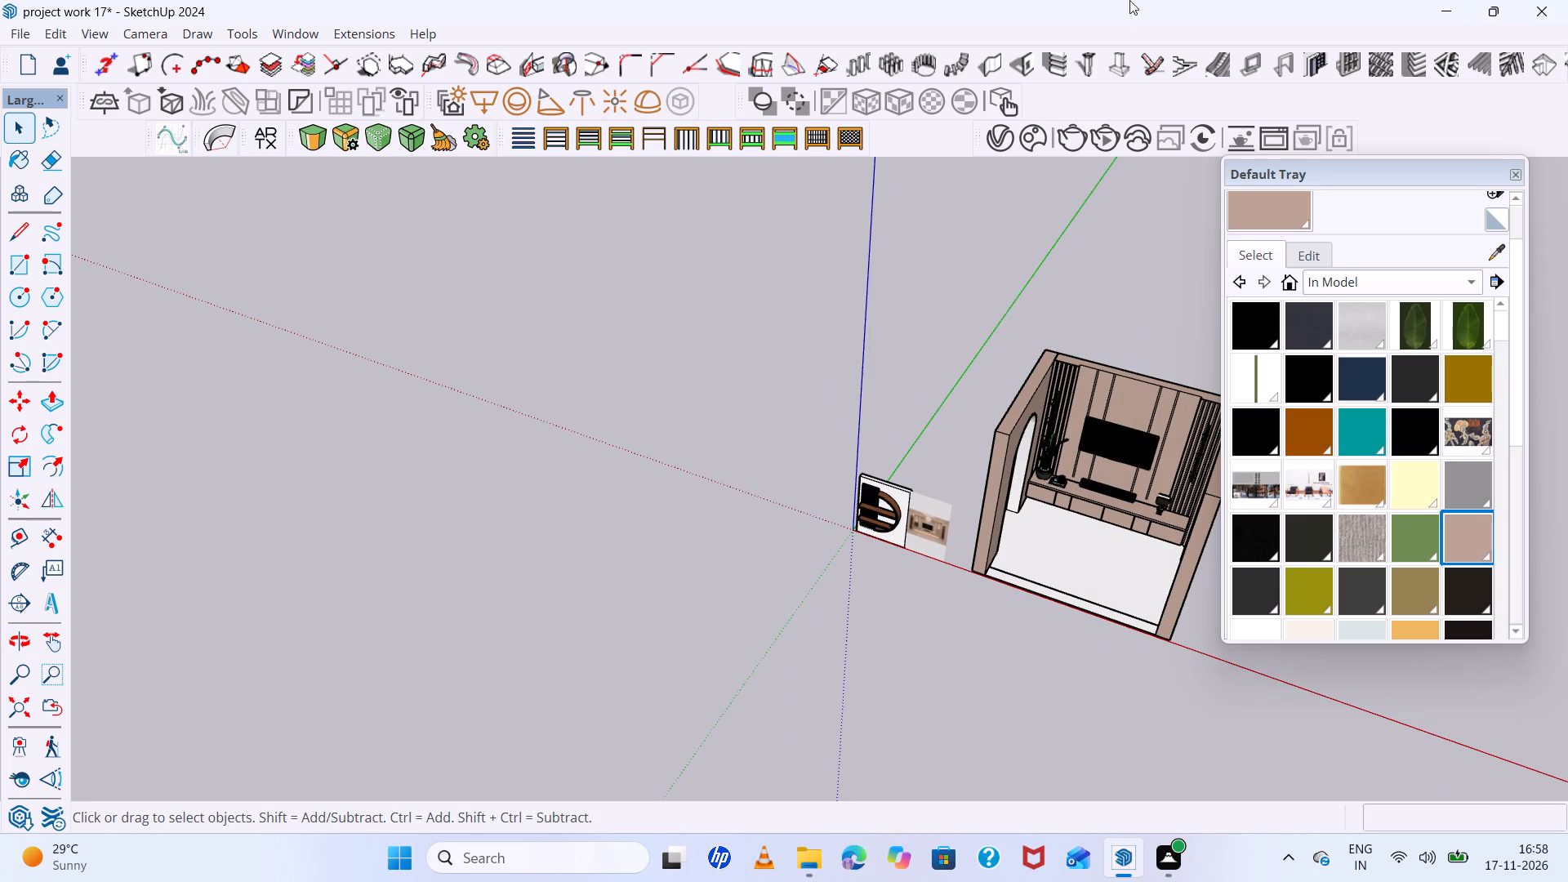
scroll(1132, 514, up, 6)
scroll(902, 417, down, 6)
middle_drag(921, 518, 1178, 268)
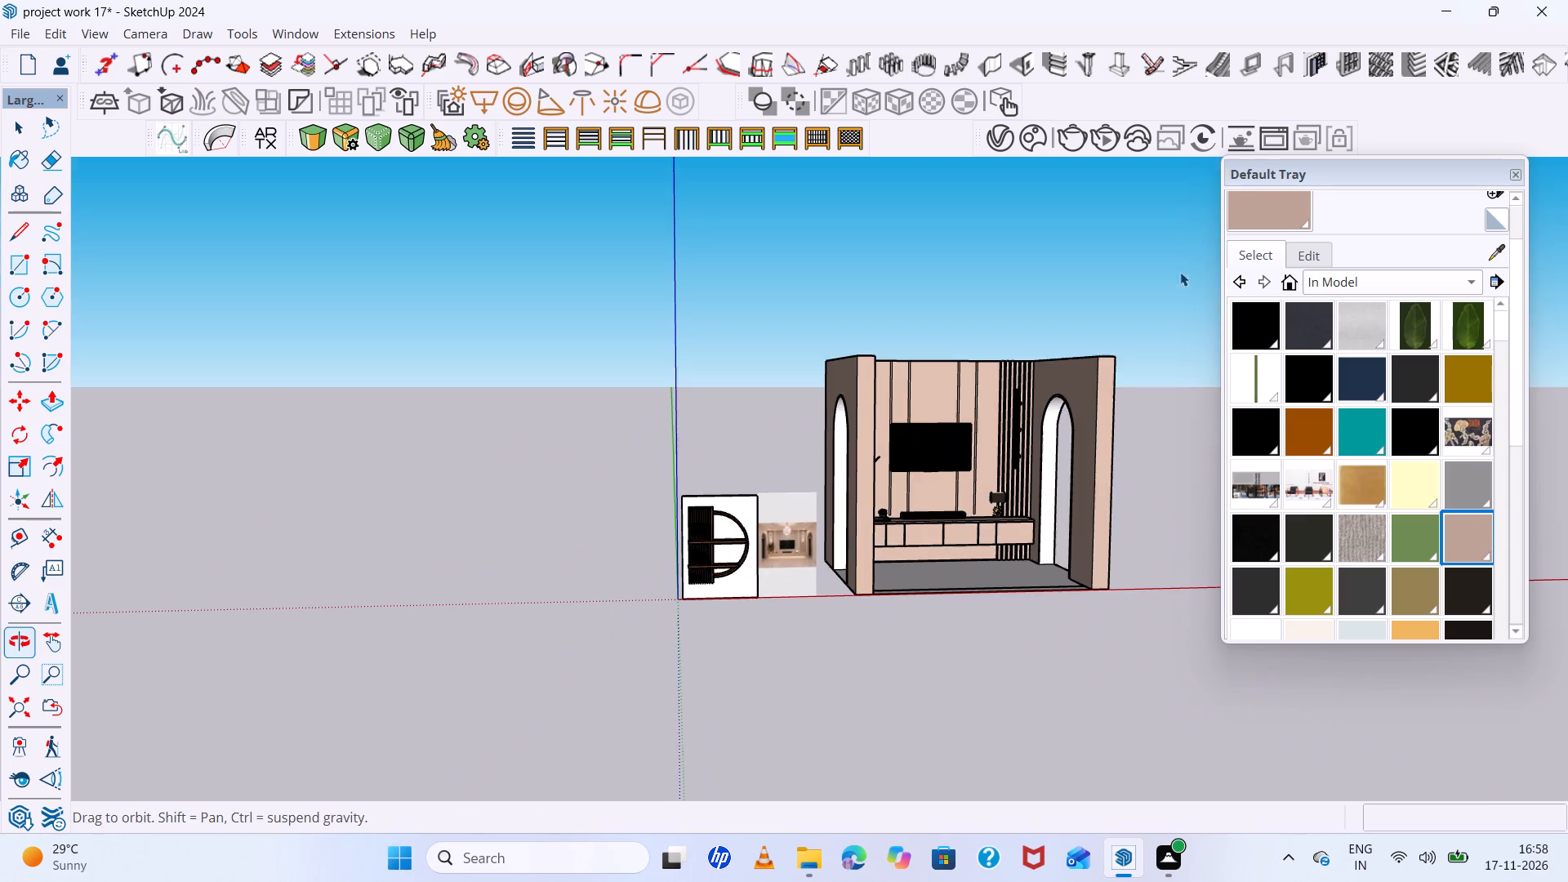
scroll(1220, 559, up, 12)
middle_drag(1134, 559, 1032, 525)
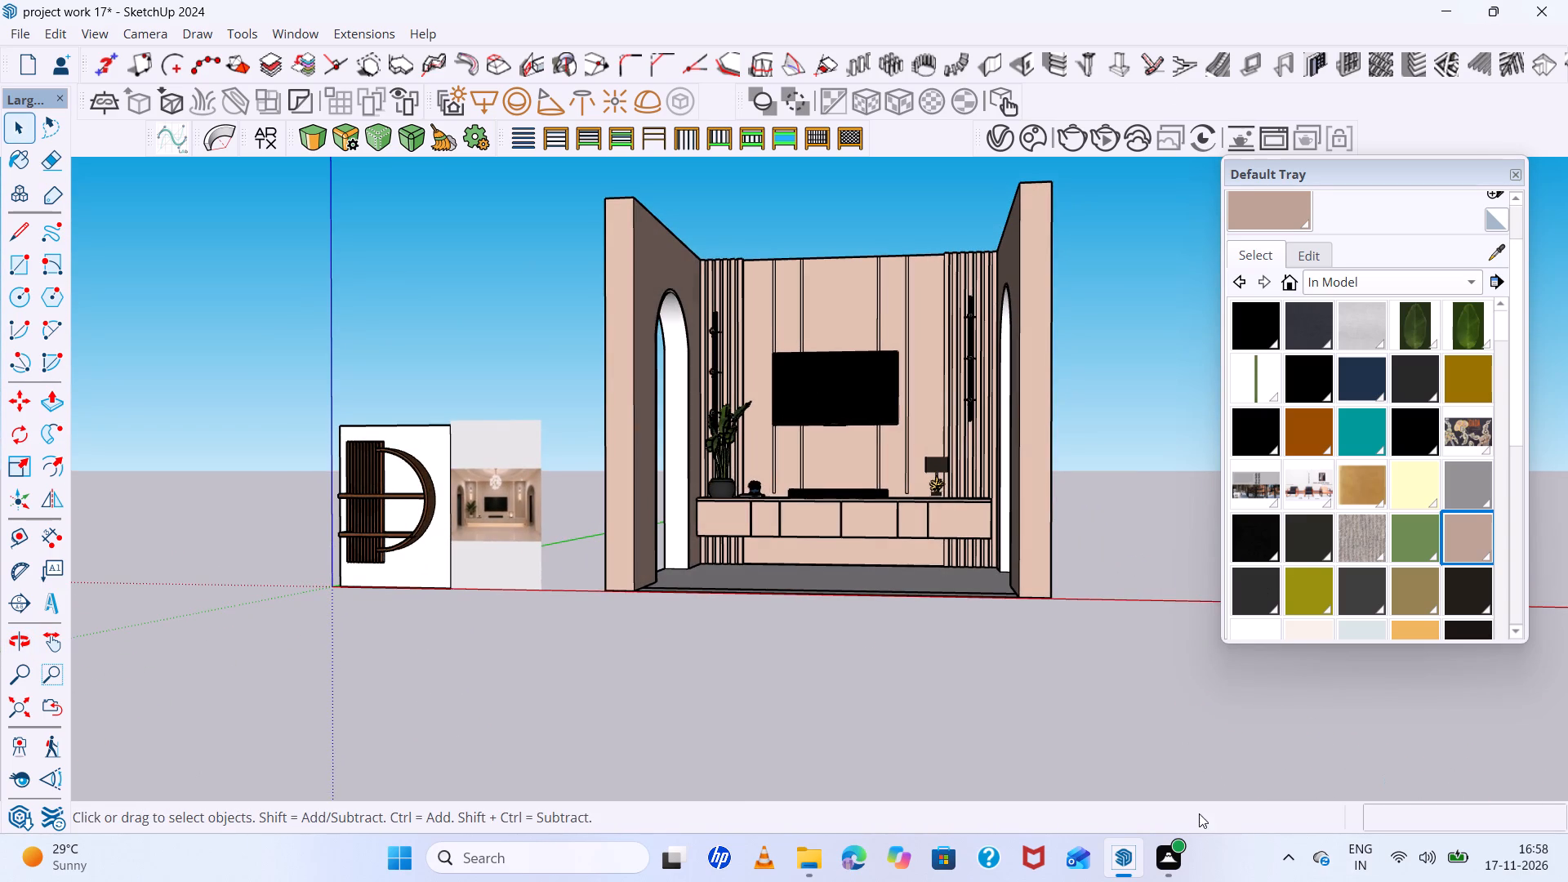
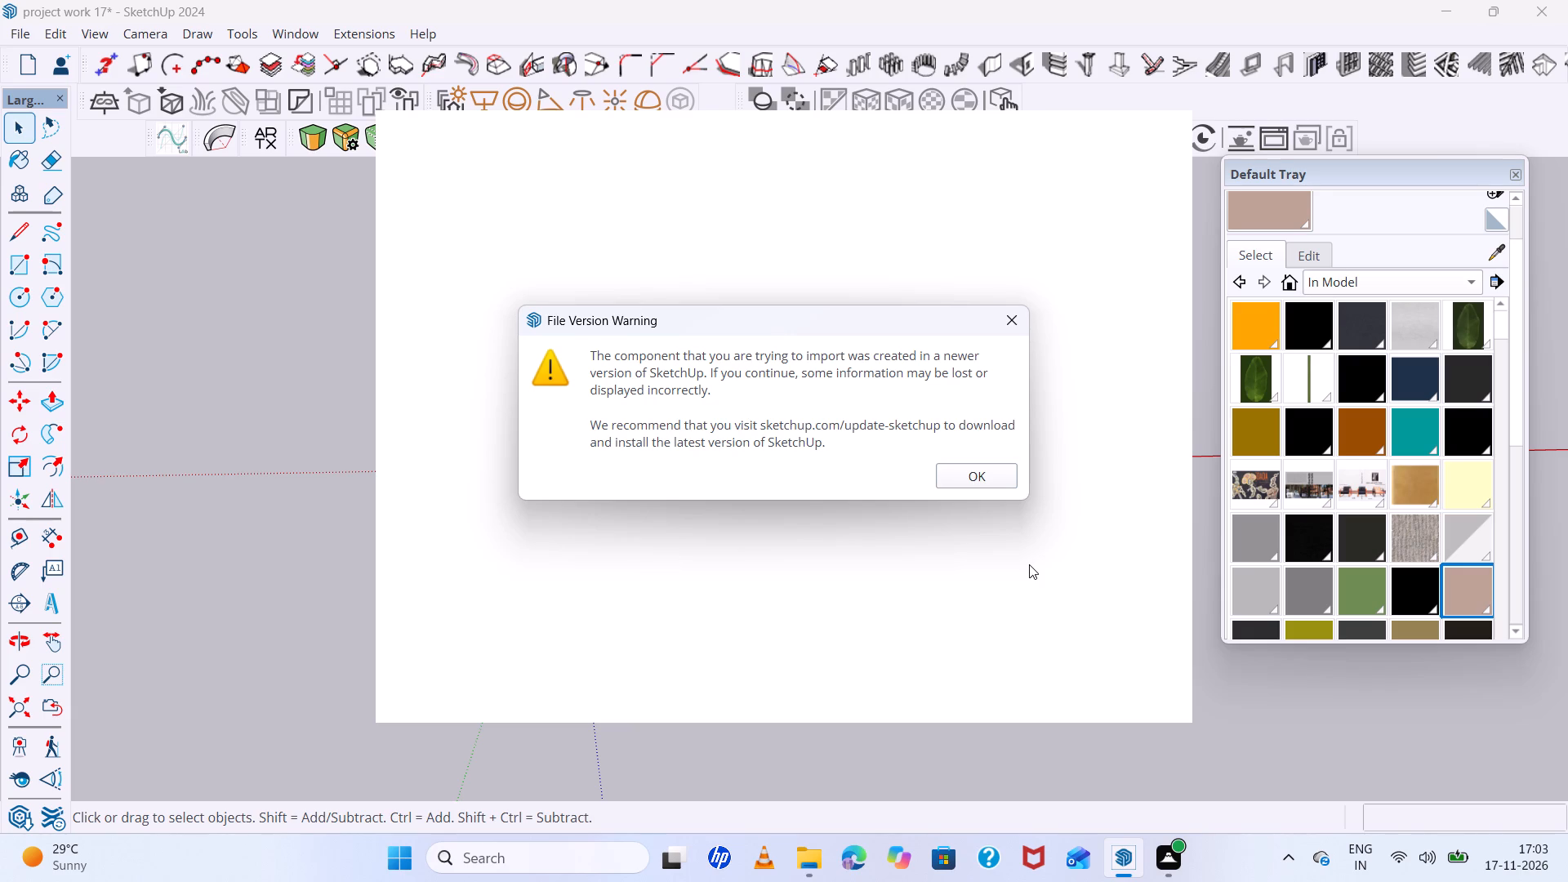
Accept the newer-version import and place the downloaded ring pendant light on the open ground in front of the room.
scroll(1031, 563, down, 5)
scroll(1031, 563, up, 4)
click(964, 462)
click(969, 474)
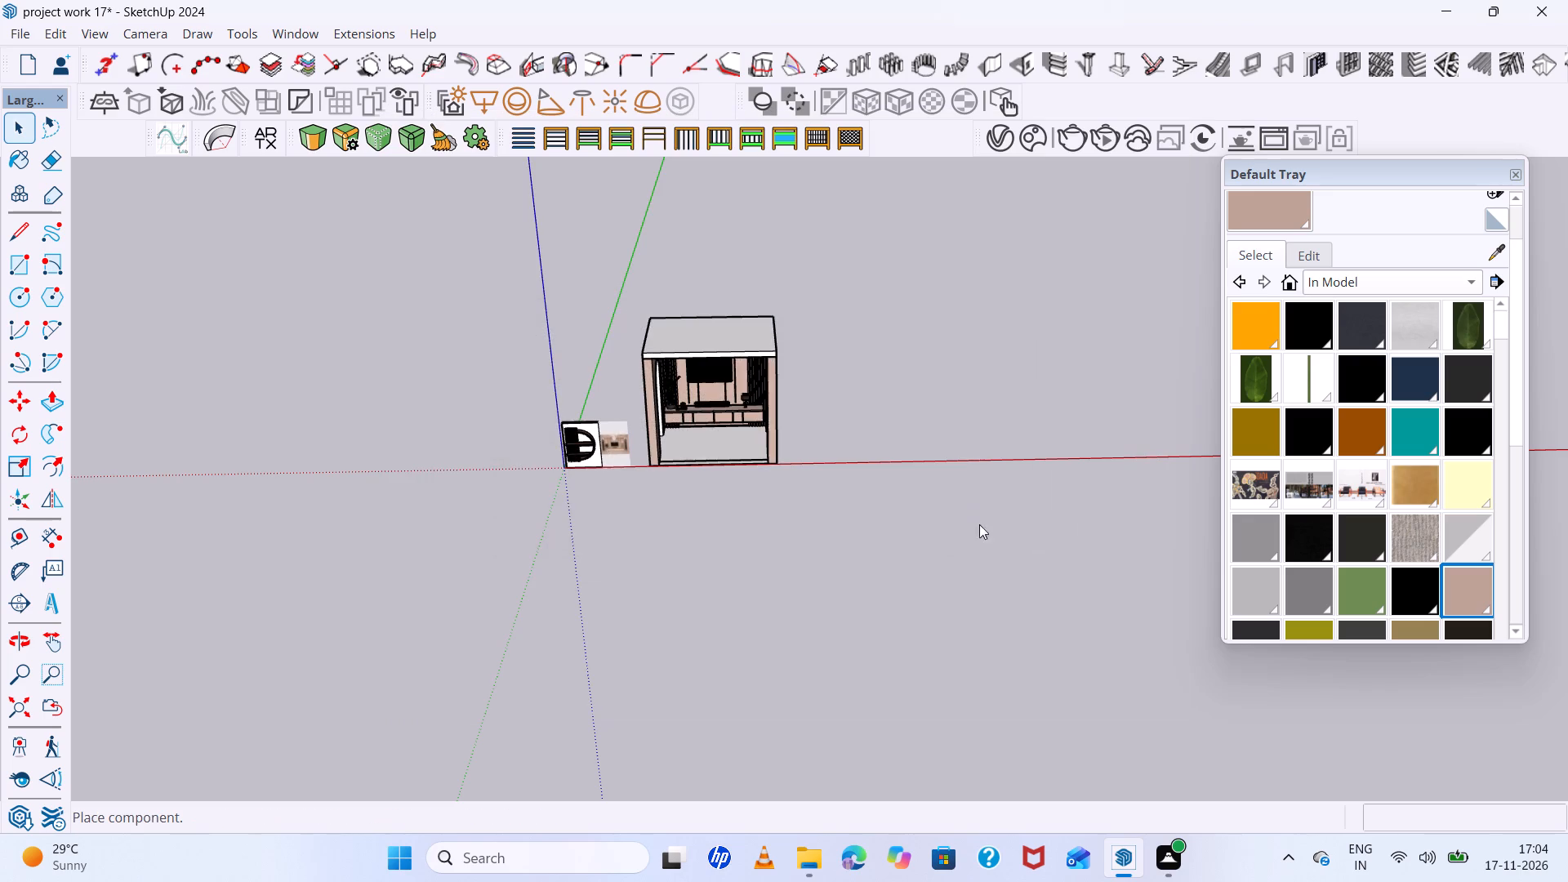
scroll(994, 546, down, 4)
scroll(903, 536, up, 10)
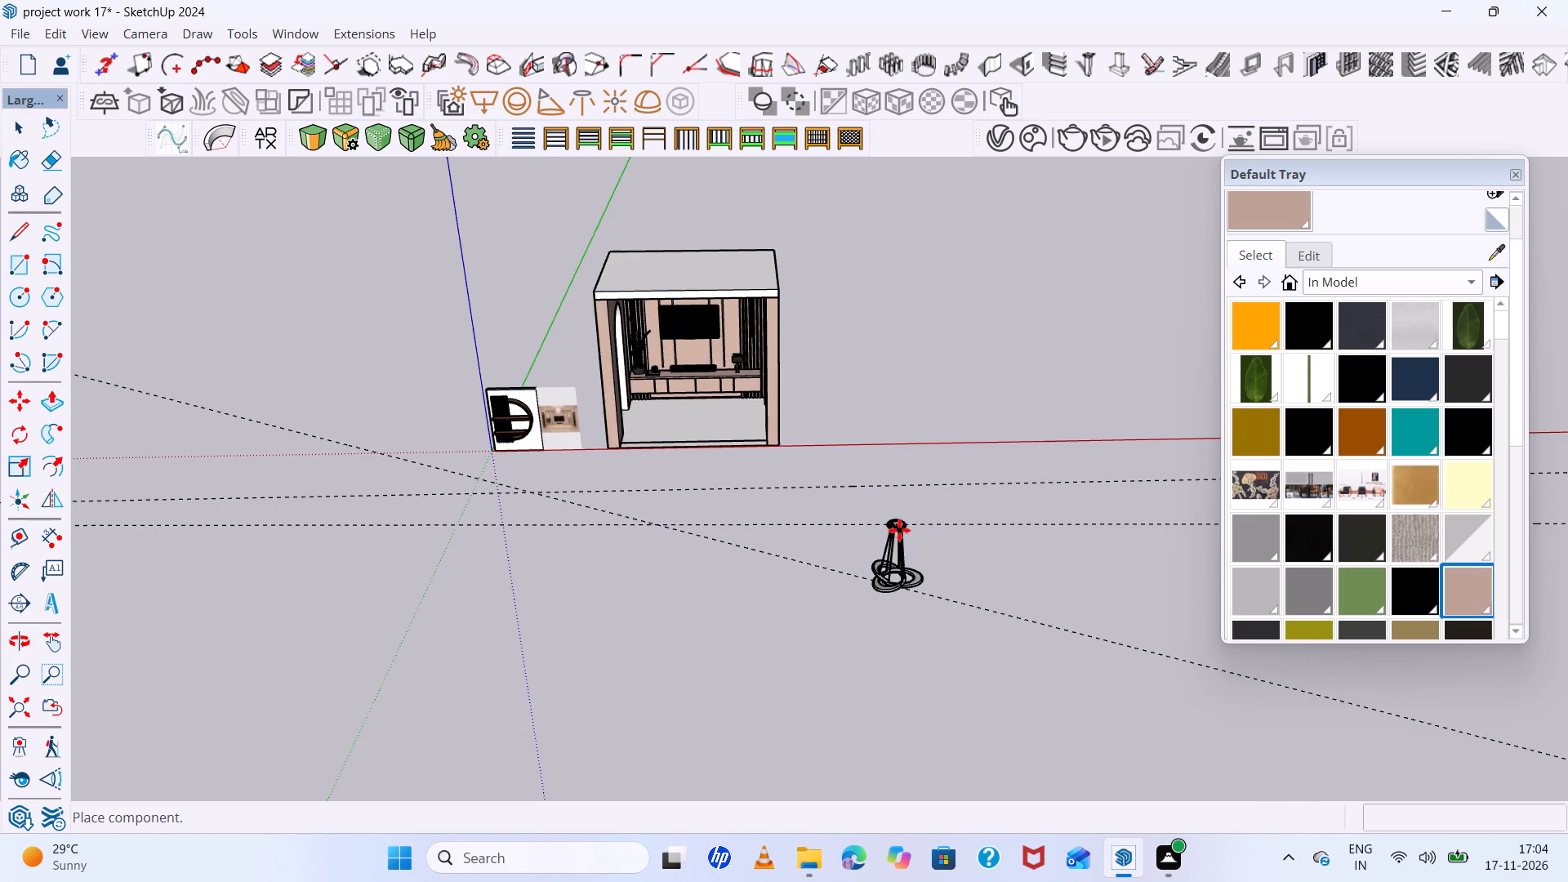
click(899, 530)
Explode the placed pendant light component once to separate it from its guide lines.
scroll(899, 530, up, 5)
right_click(911, 584)
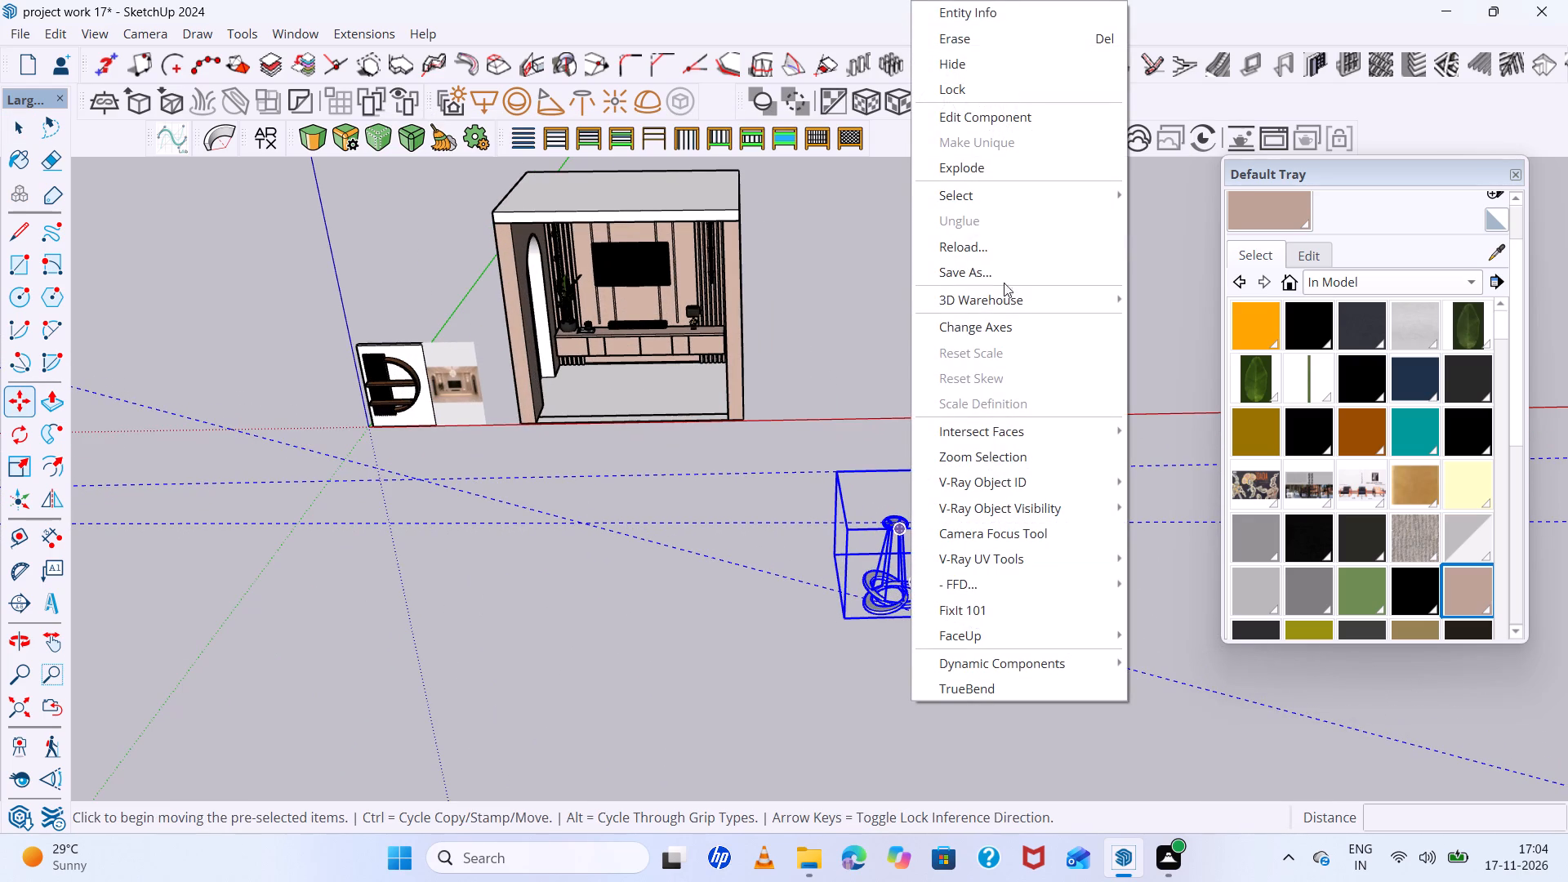
click(960, 169)
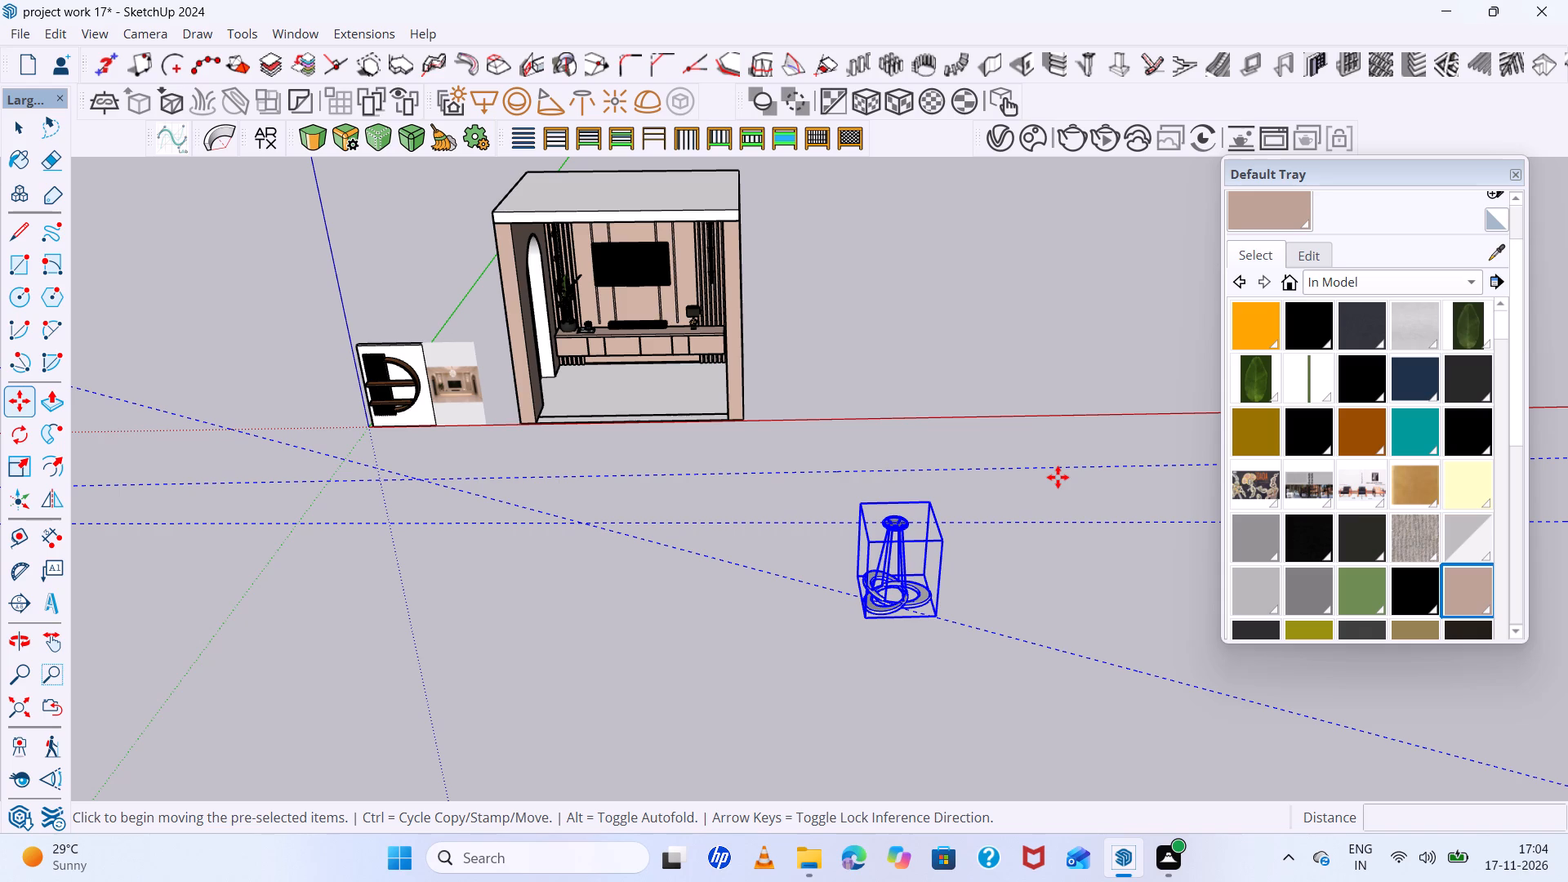
Erase the dashed guide lines that came in with the pendant light.
key(e)
drag(1088, 467, 1090, 564)
drag(1033, 478, 992, 675)
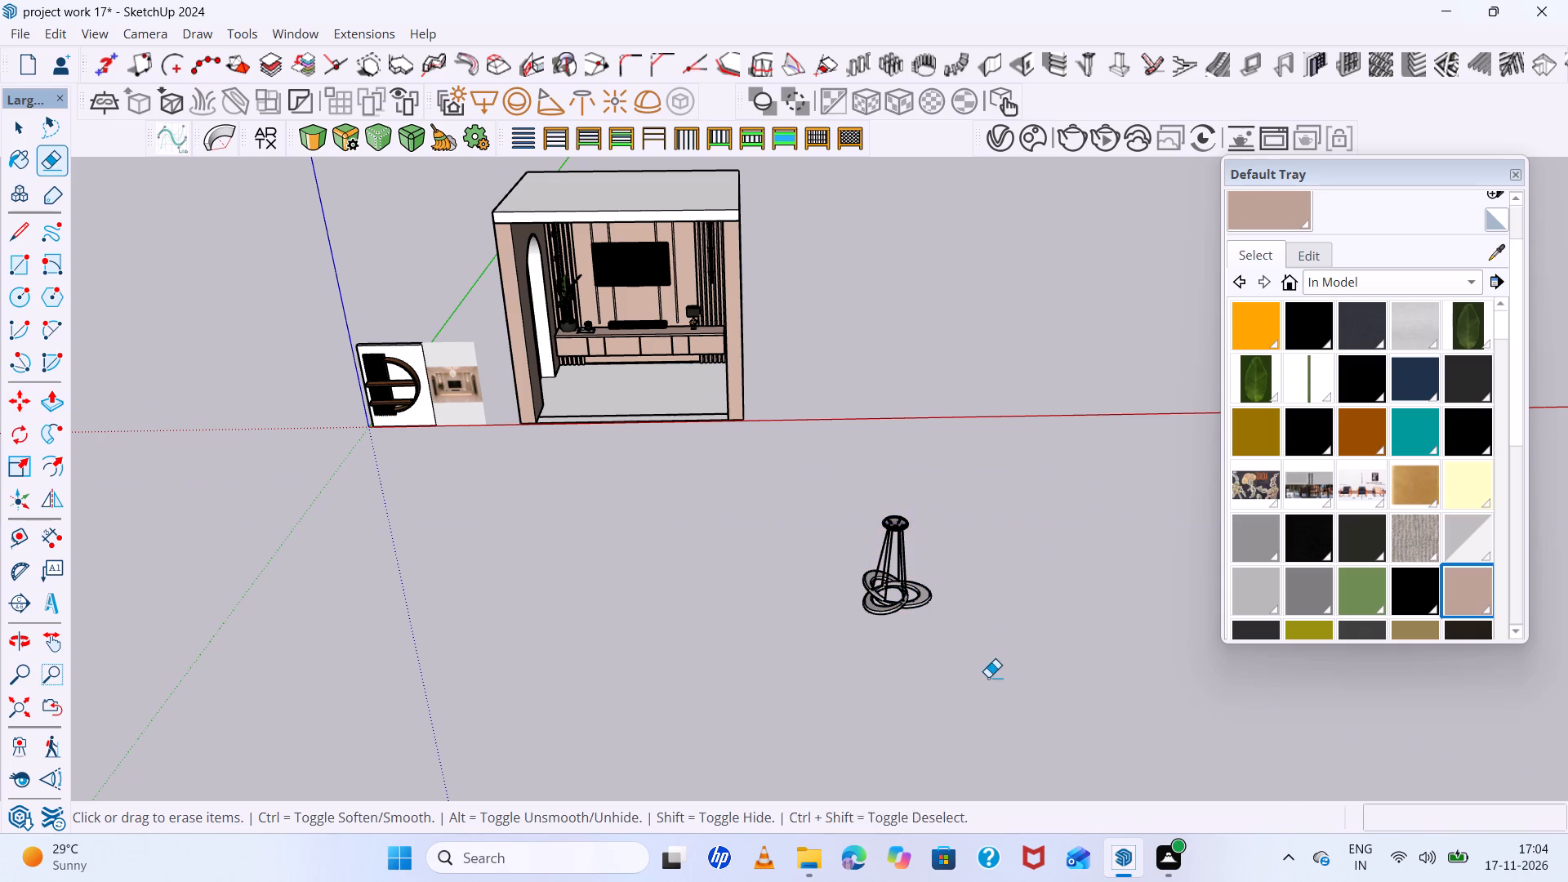
Examine the pendant light's interlocking rings, cables and ceiling canopy from above and from the side.
scroll(928, 585, up, 5)
middle_drag(915, 612, 931, 532)
scroll(892, 553, up, 17)
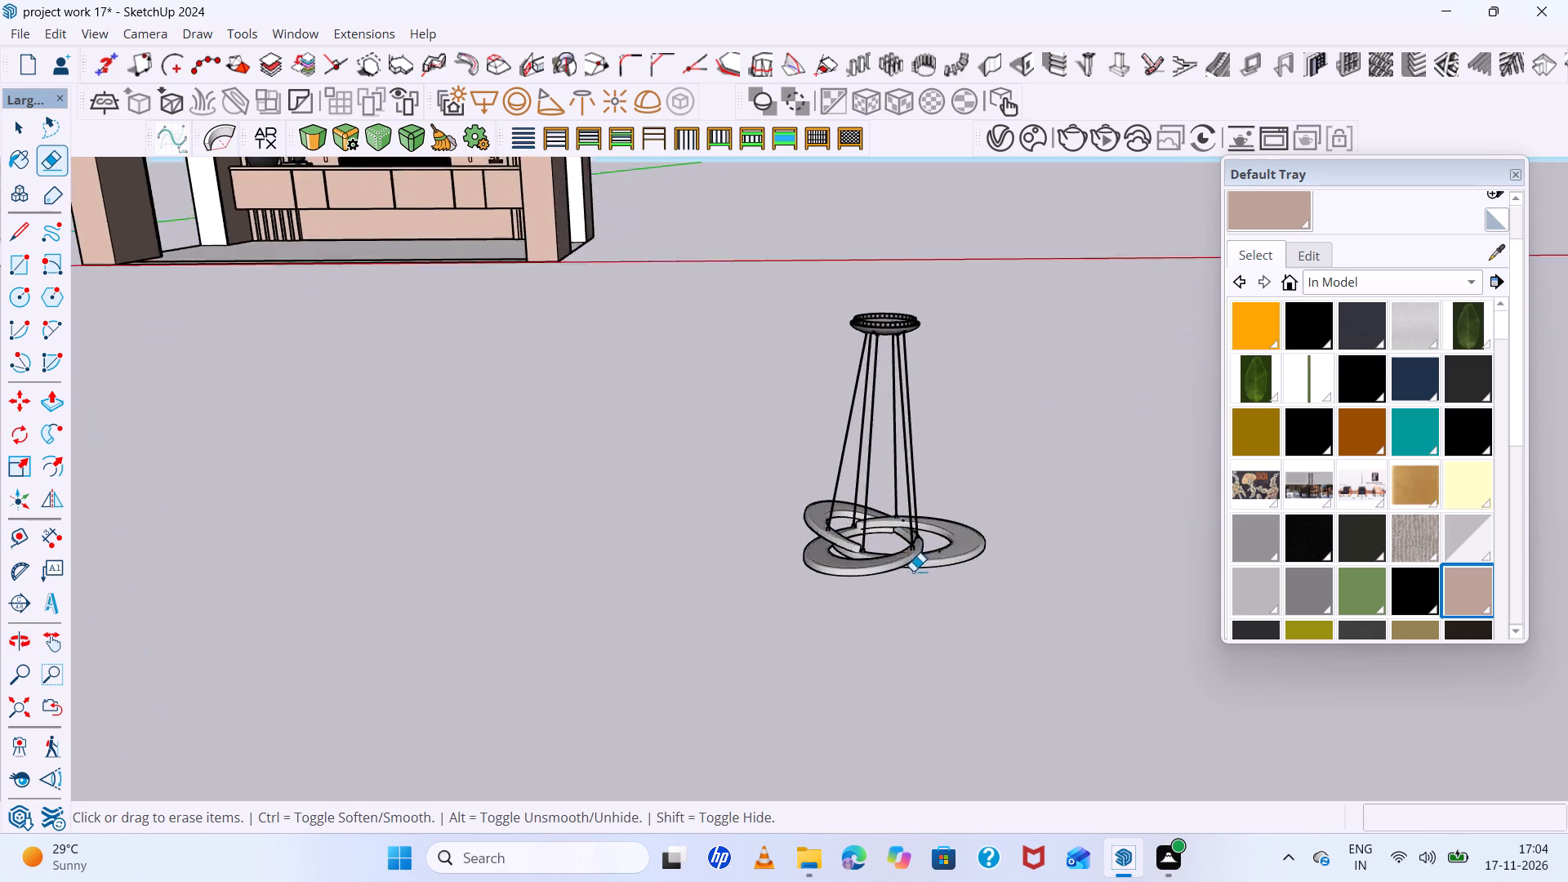
scroll(913, 571, up, 7)
middle_drag(915, 568, 1127, 874)
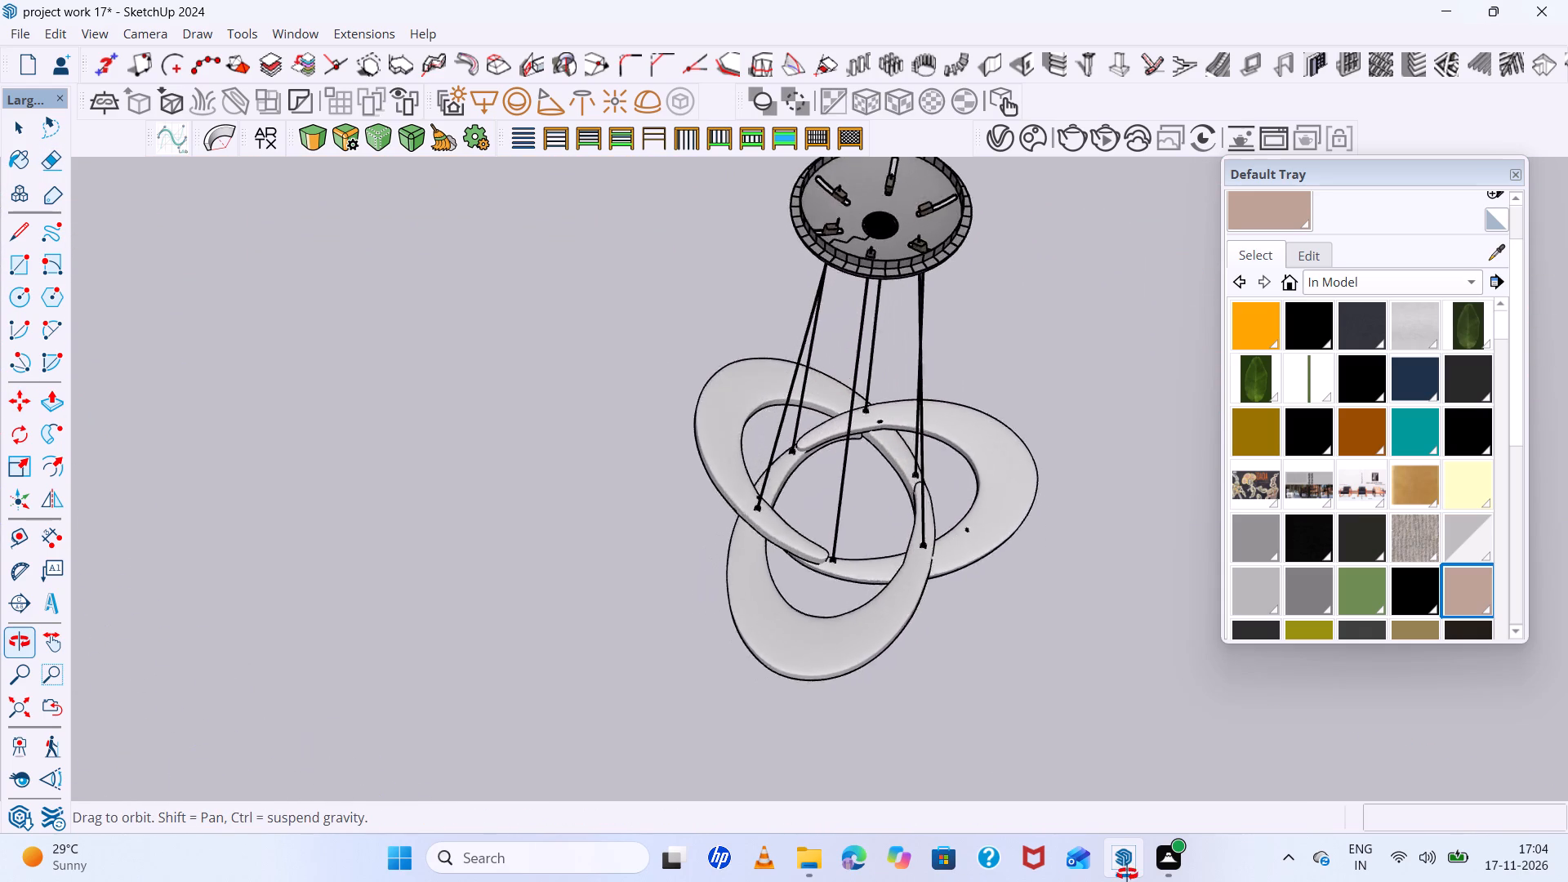
middle_drag(1127, 874, 835, 639)
middle_drag(849, 635, 880, 412)
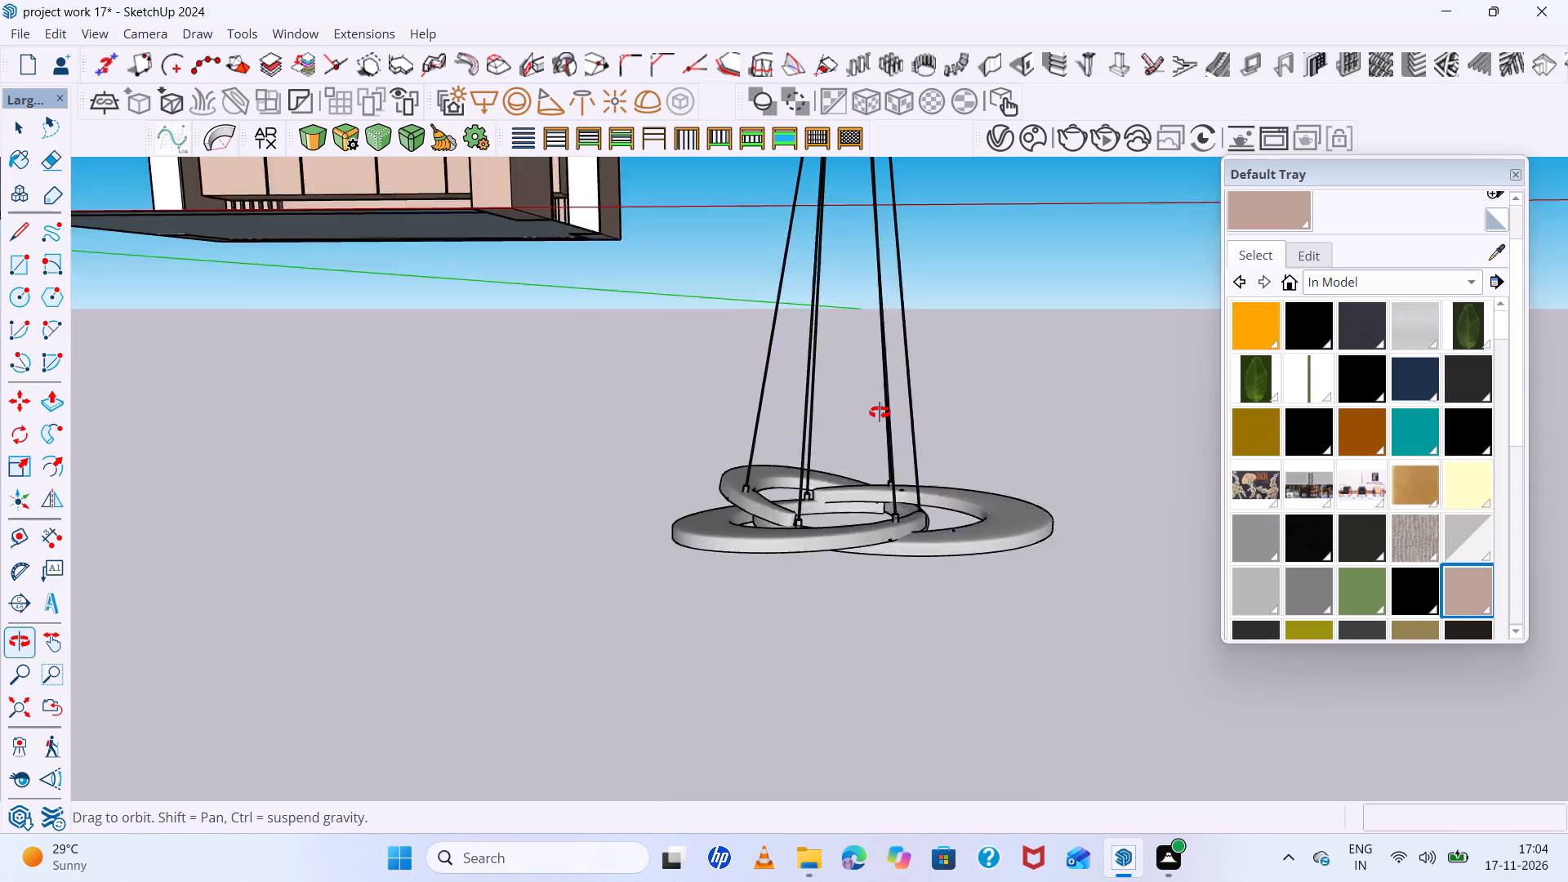
middle_drag(880, 412, 1111, 612)
Move the pendant light by its canopy about 21' 5" into the room, beneath the circular ceiling recess.
key(space)
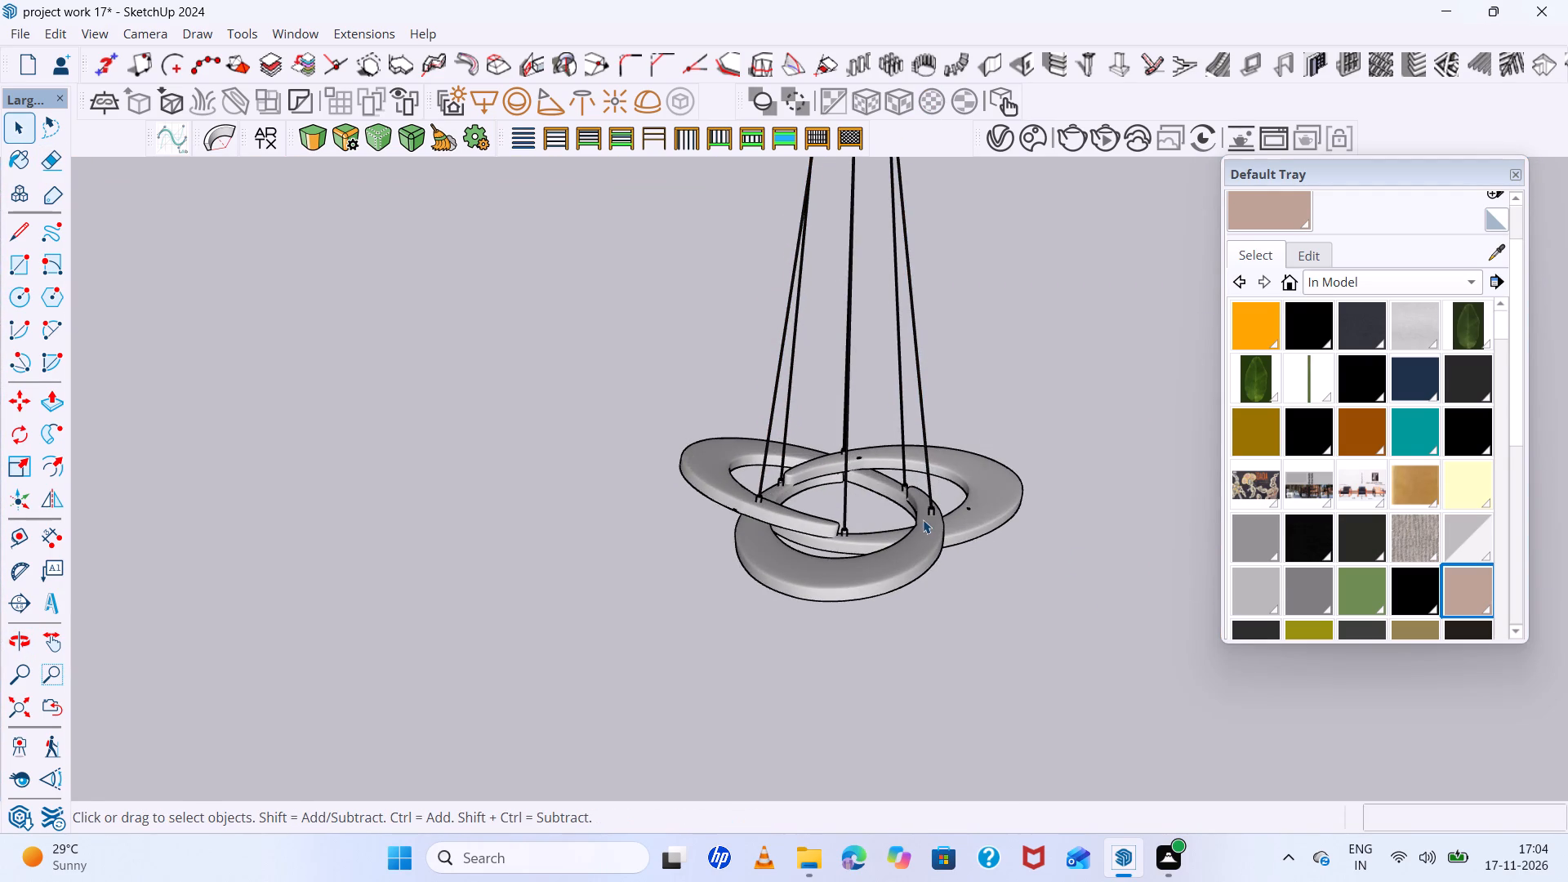
click(923, 519)
scroll(933, 548, down, 12)
scroll(1004, 570, down, 4)
middle_drag(1031, 565, 979, 561)
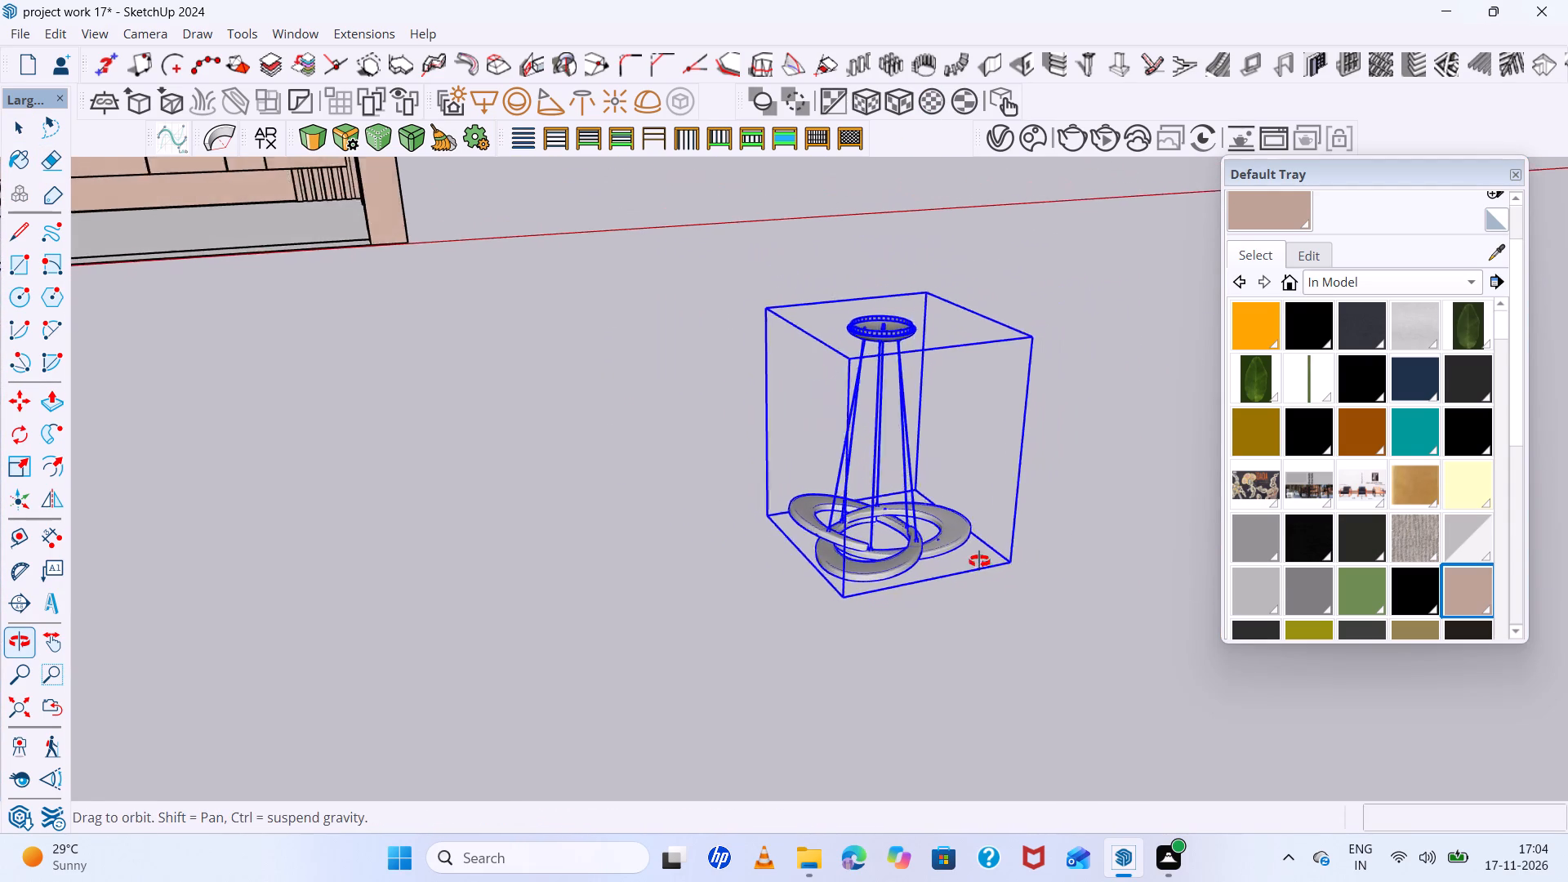
middle_drag(979, 561, 947, 564)
key(m)
click(832, 327)
scroll(1011, 370, down, 20)
scroll(1011, 370, down, 13)
scroll(830, 338, down, 3)
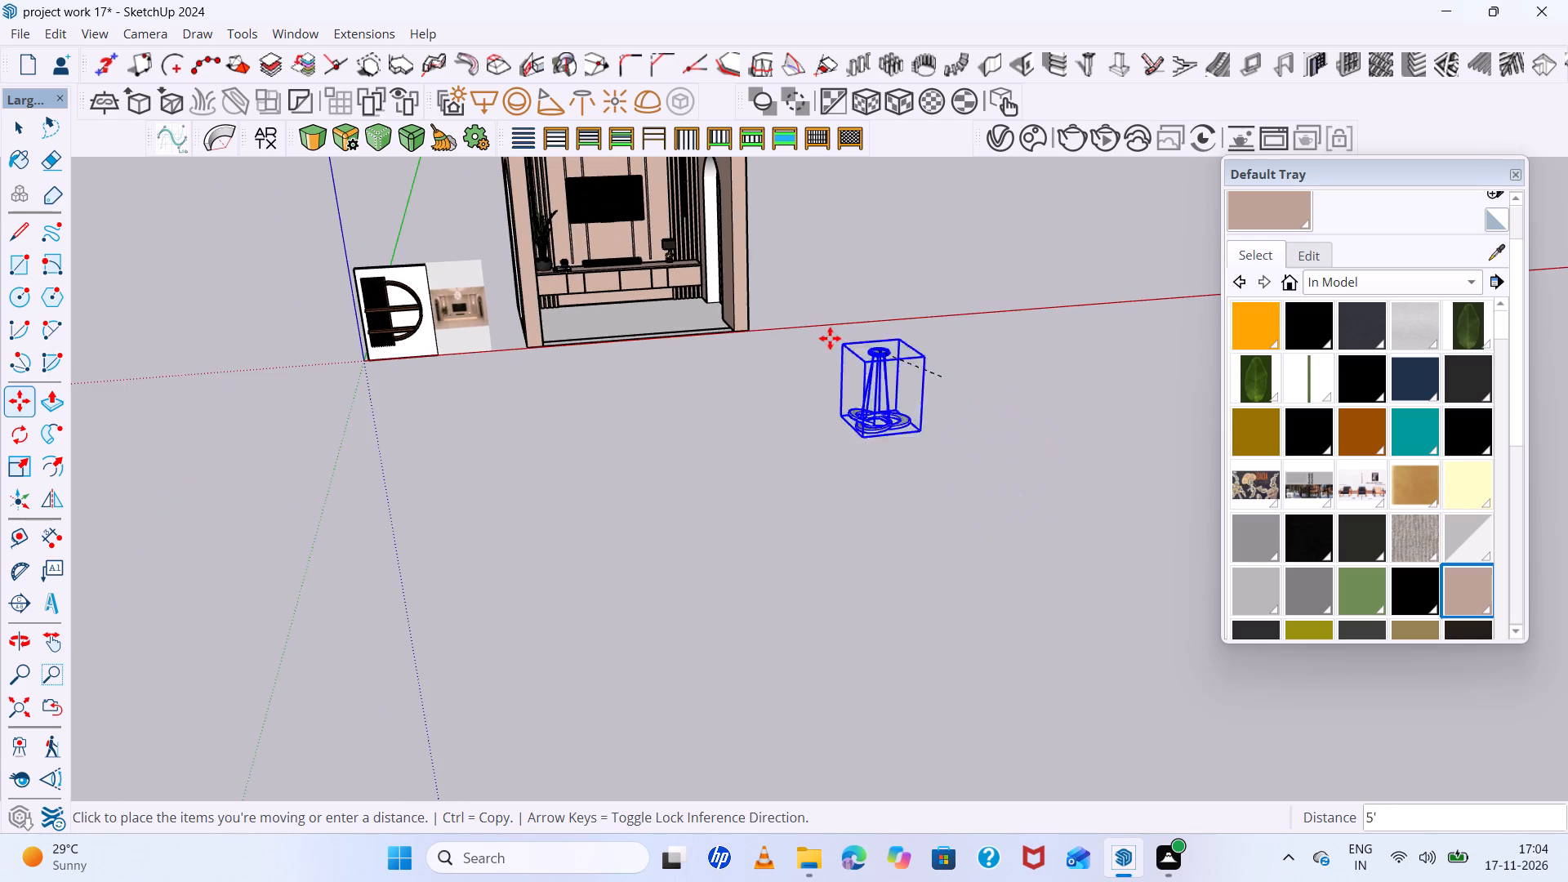
scroll(830, 338, down, 3)
middle_drag(838, 386, 828, 282)
scroll(787, 392, up, 12)
scroll(765, 502, down, 14)
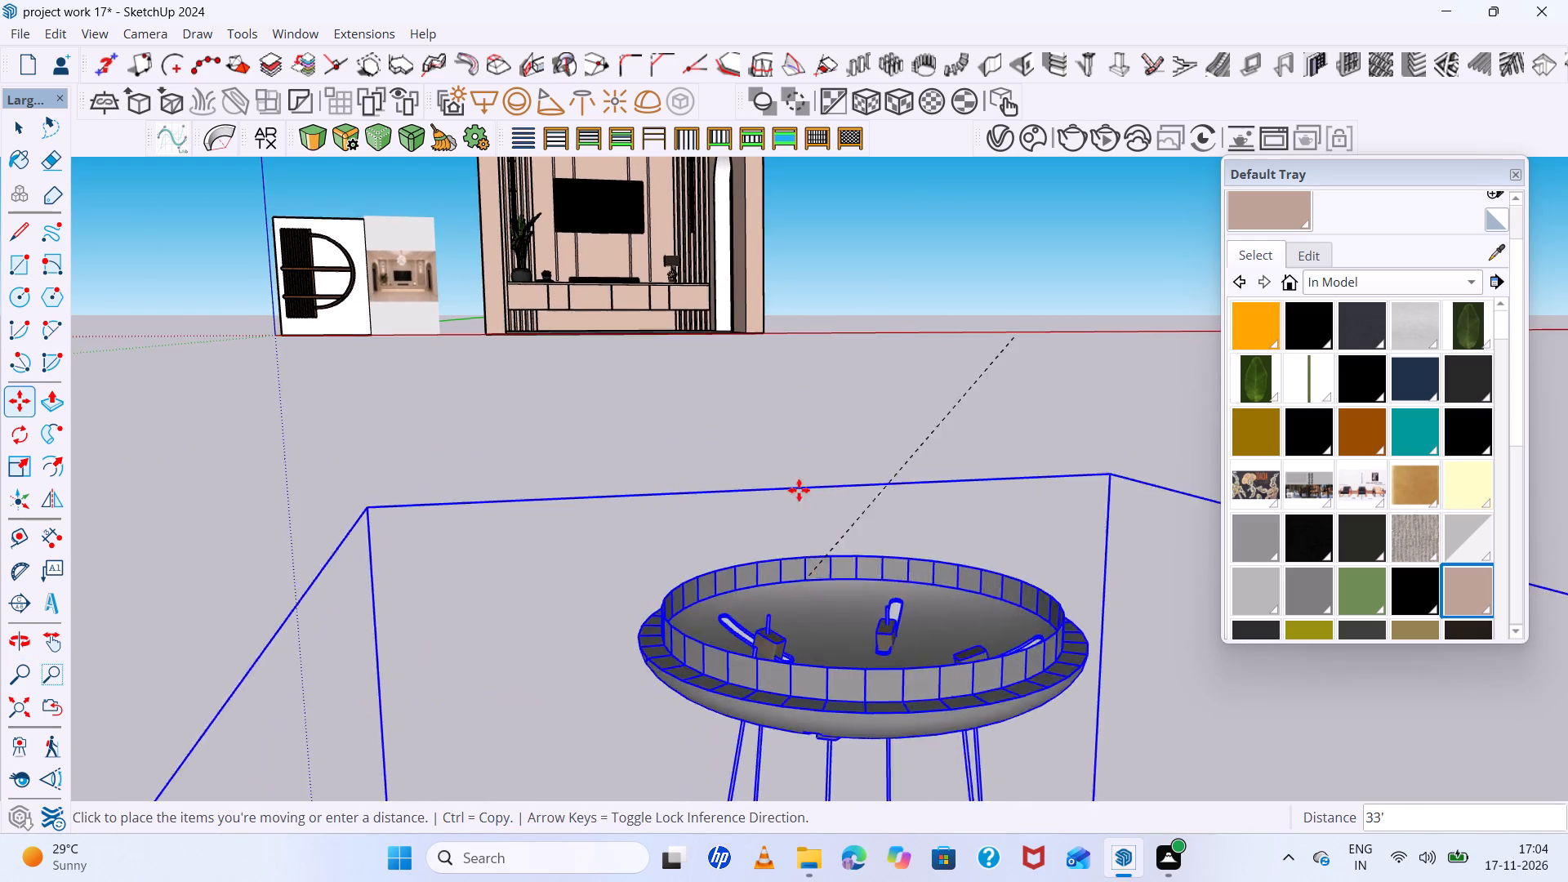
scroll(794, 421, down, 20)
scroll(794, 421, down, 9)
scroll(749, 220, up, 6)
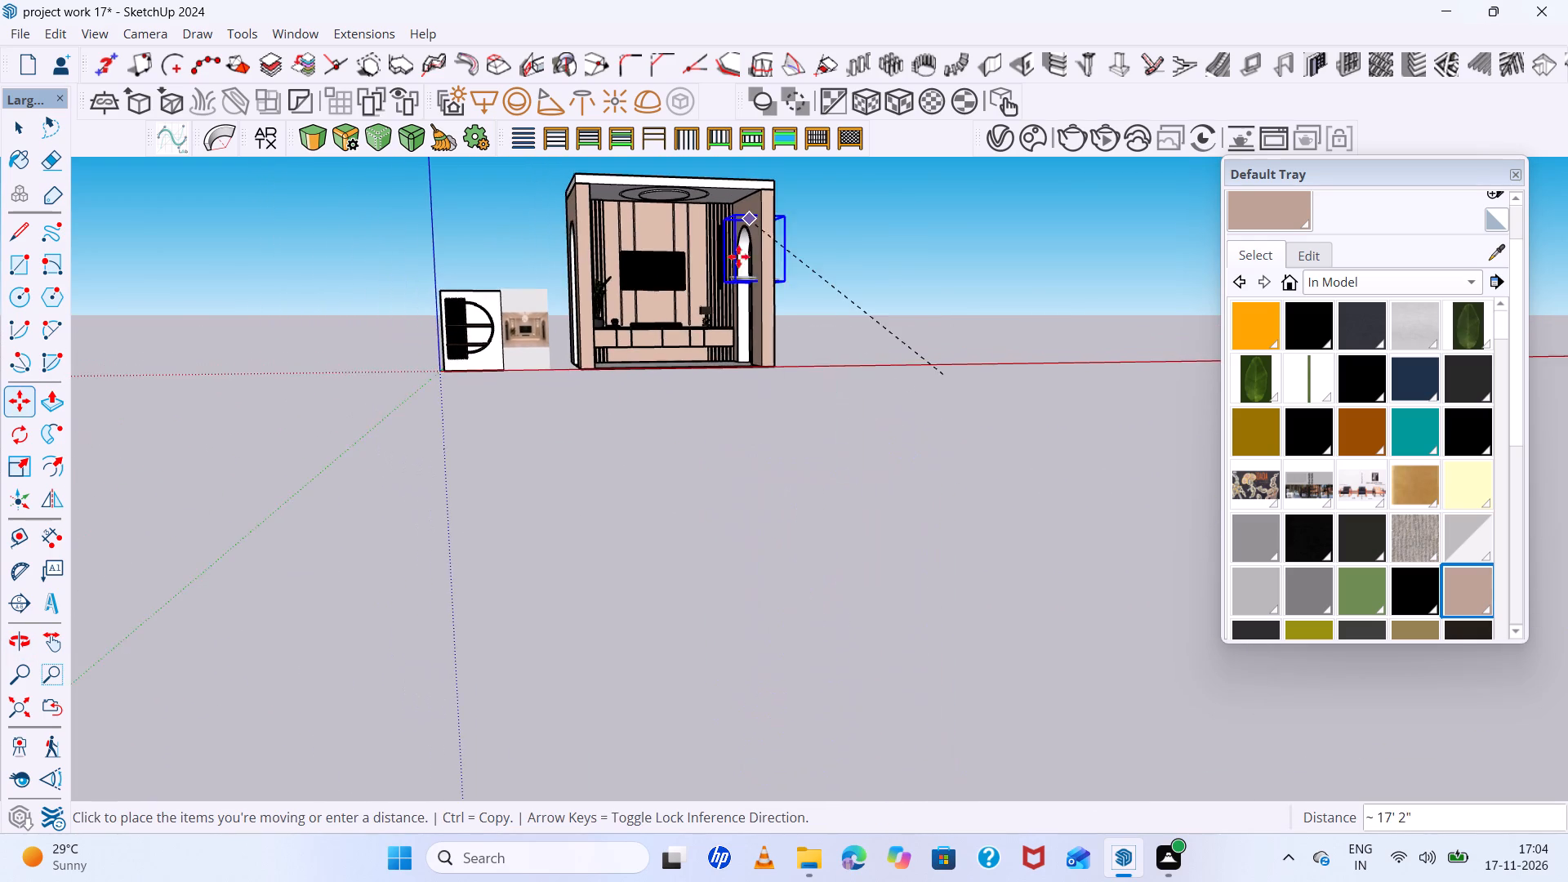
scroll(738, 256, up, 1)
scroll(752, 308, down, 13)
scroll(740, 260, up, 19)
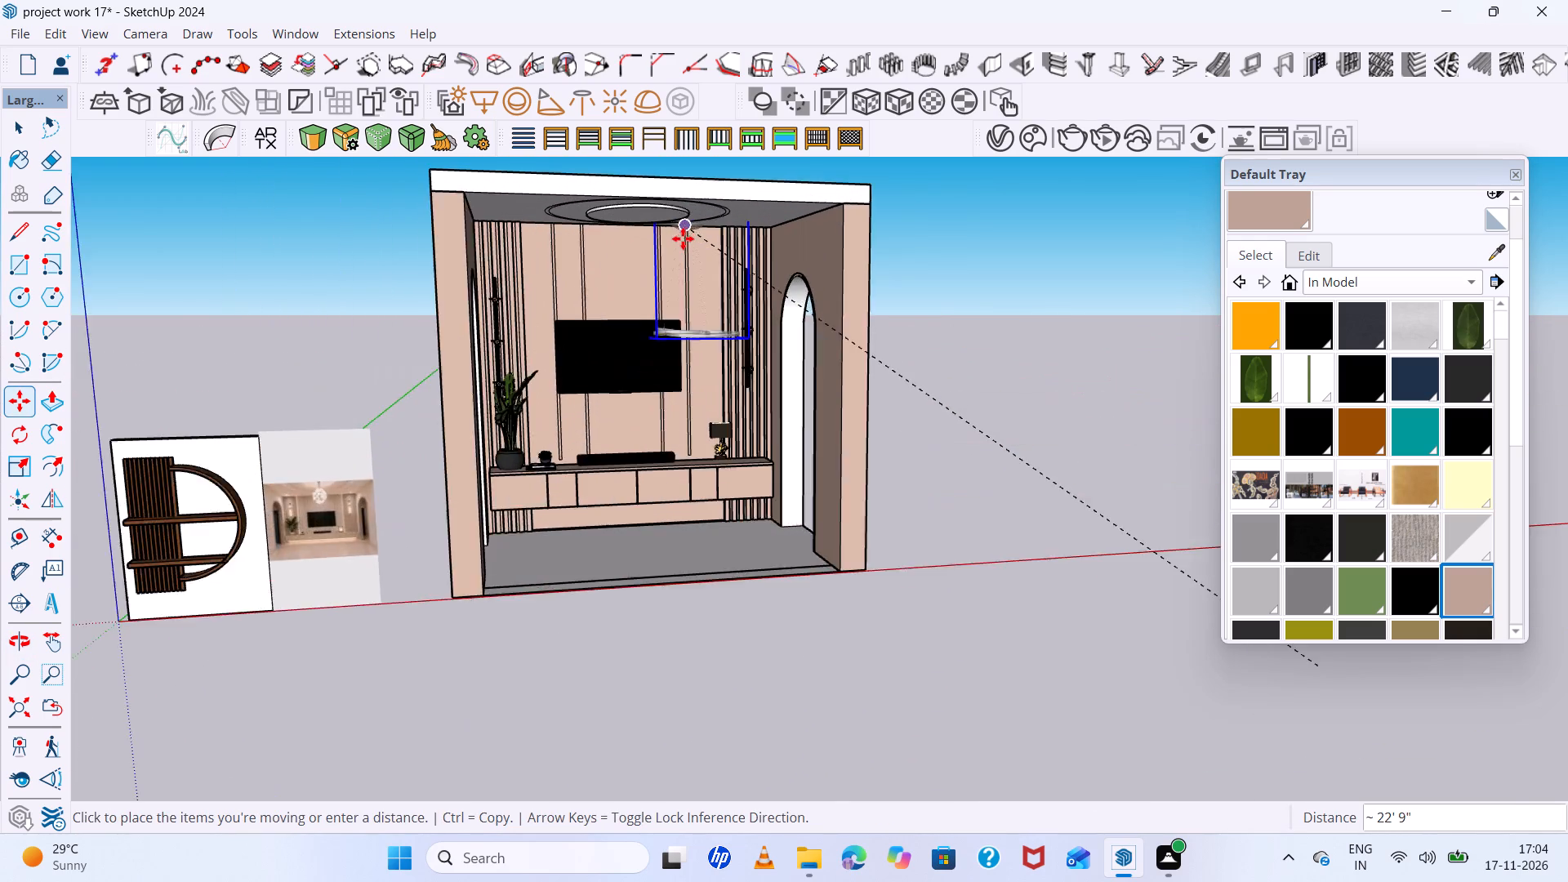
scroll(683, 238, up, 12)
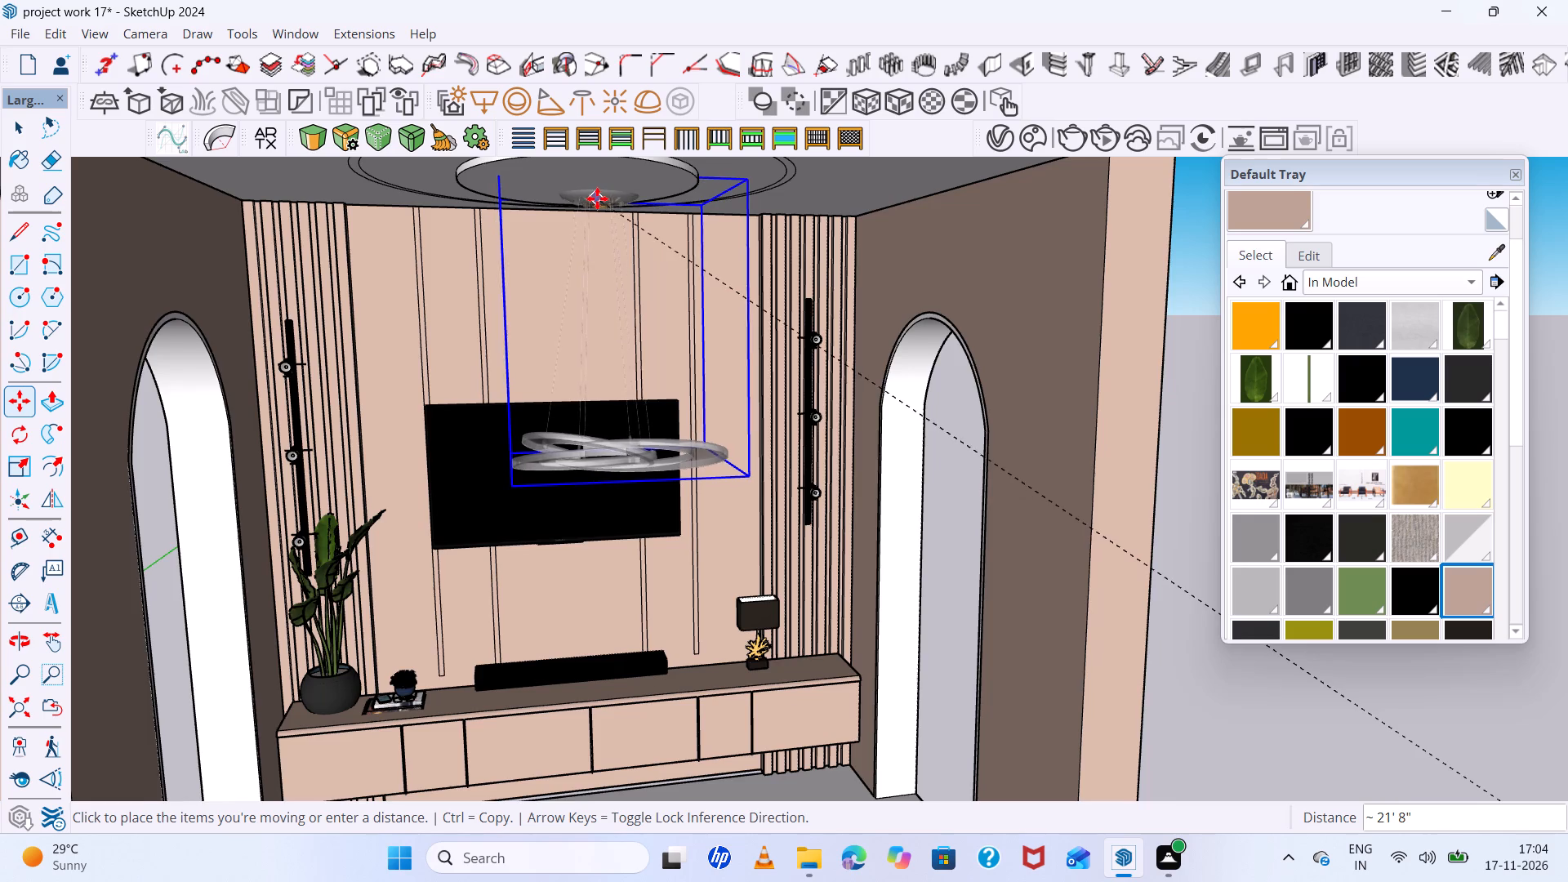
scroll(597, 198, down, 6)
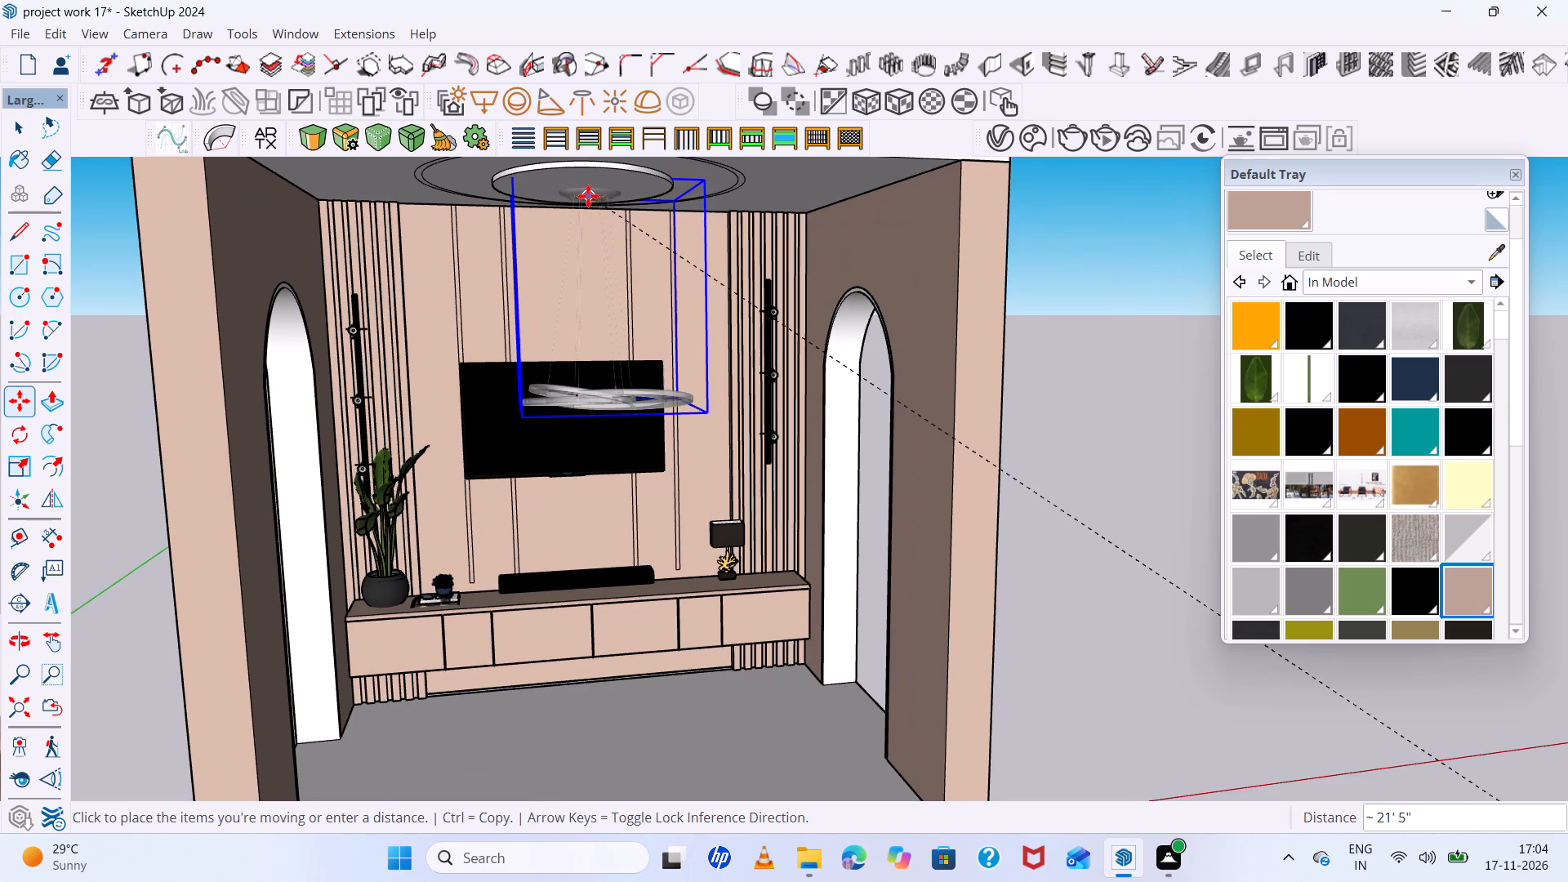
click(588, 196)
Shift the pendant light about 11" so its canopy sits closer to the circular ceiling recess.
scroll(619, 260, up, 5)
middle_drag(661, 362, 498, 231)
scroll(657, 265, down, 4)
click(644, 246)
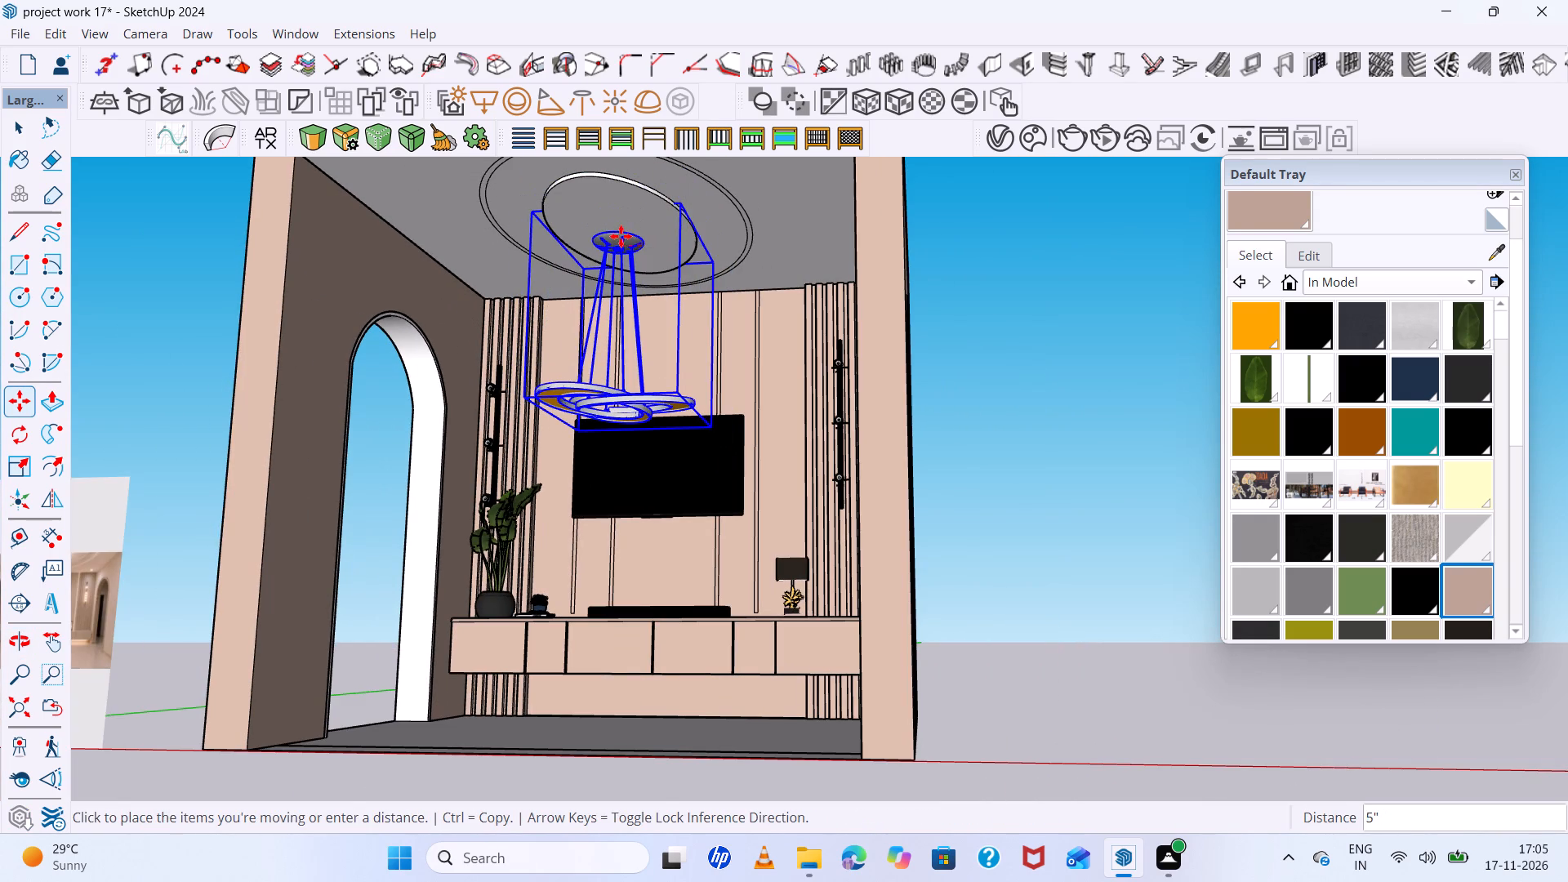
click(622, 232)
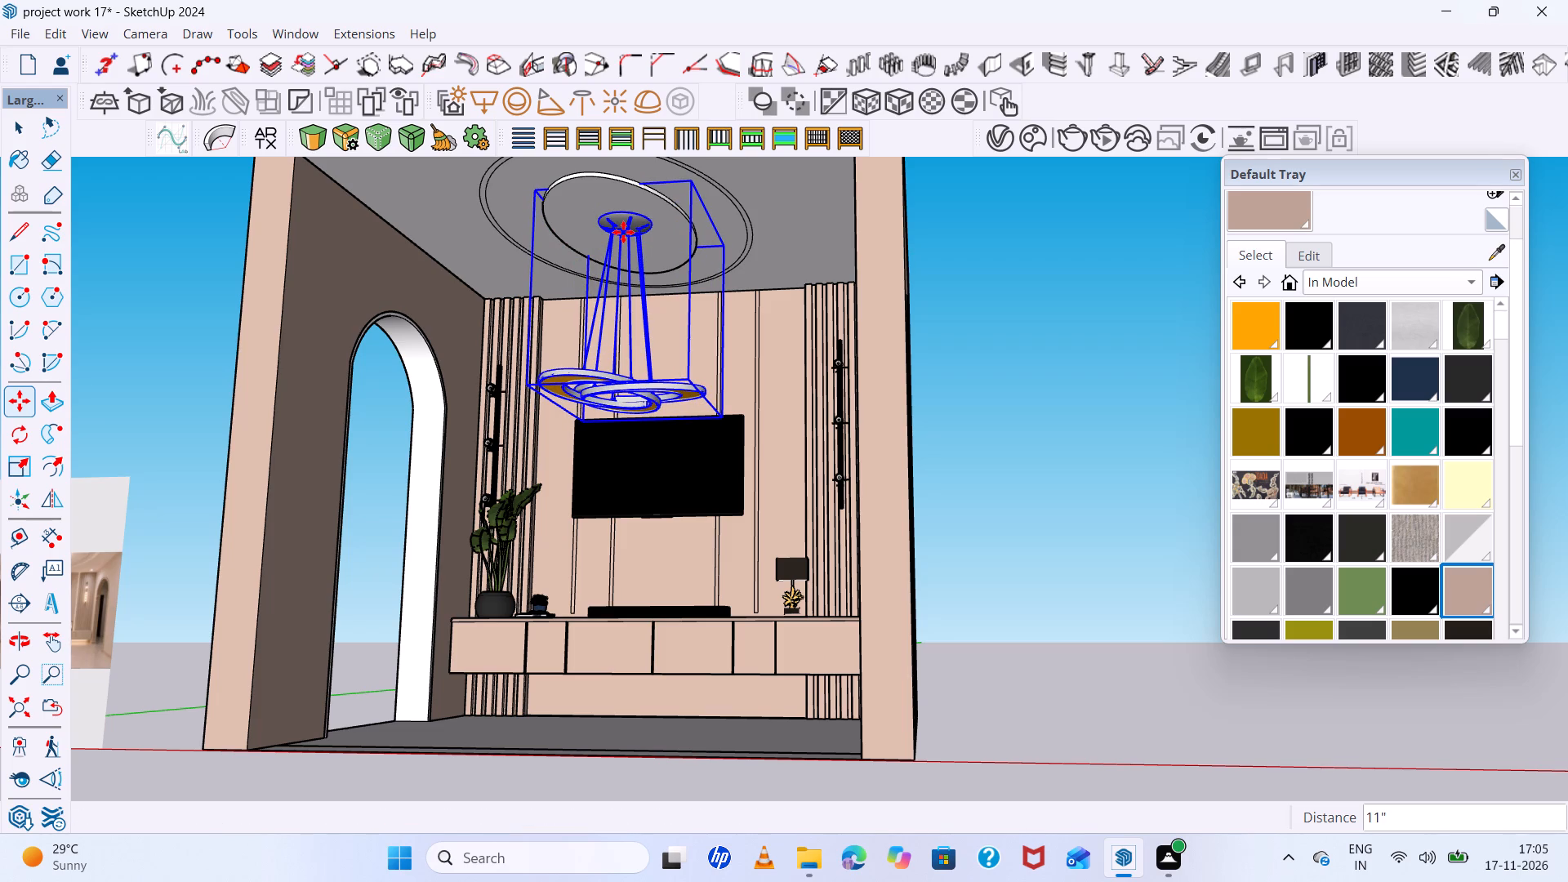
Scale the pendant light down uniformly to about 0.58 of its size from a corner grip.
scroll(665, 255, down, 5)
scroll(665, 255, up, 6)
scroll(666, 256, down, 1)
middle_drag(666, 256, 719, 272)
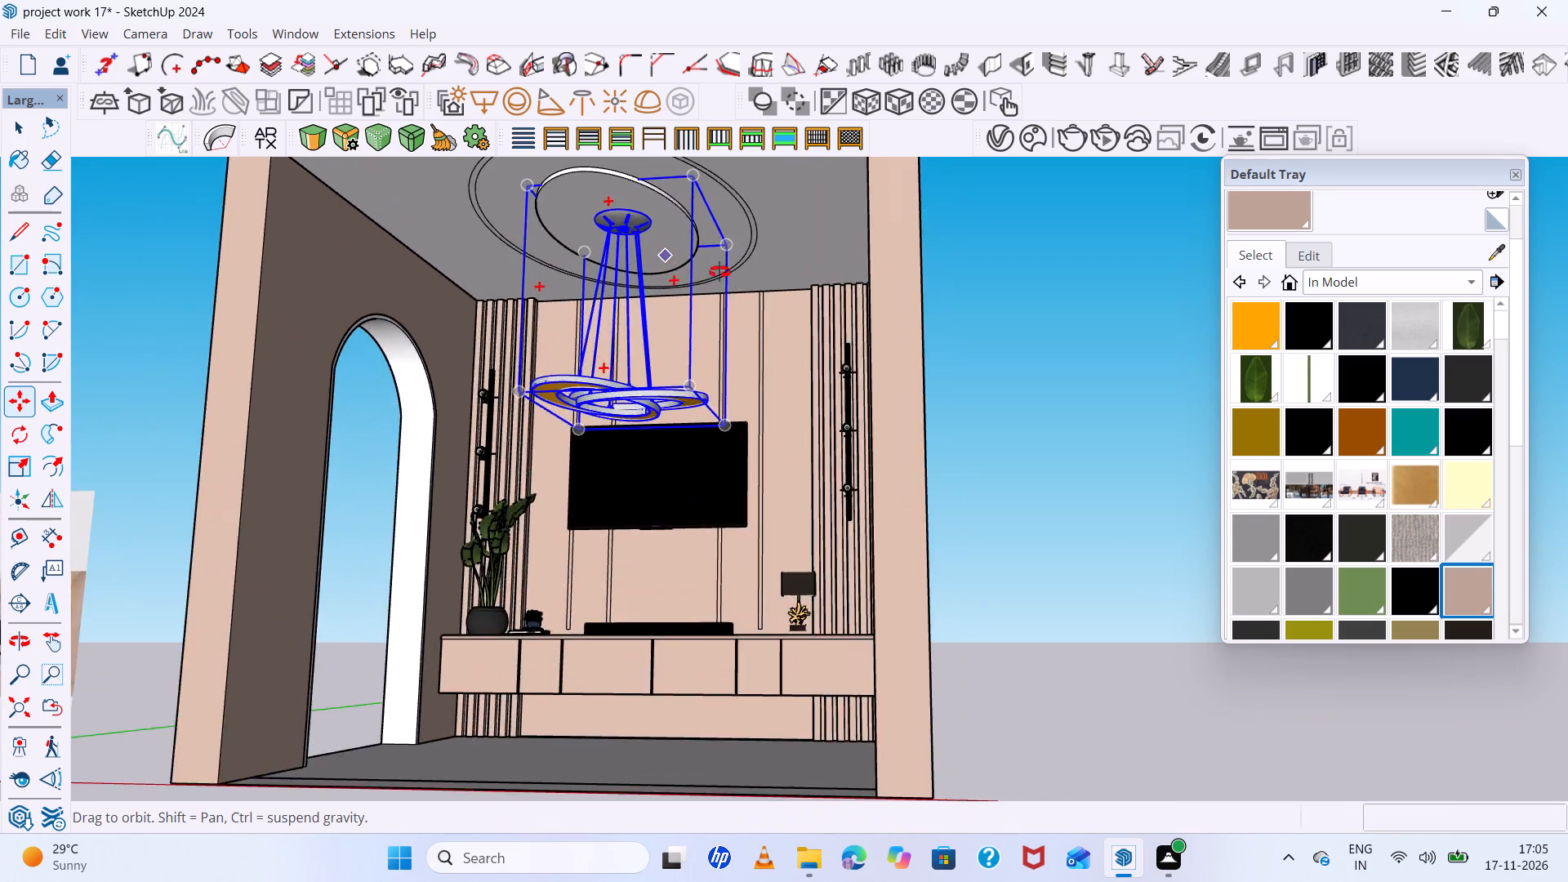
middle_drag(719, 272, 789, 298)
key(s)
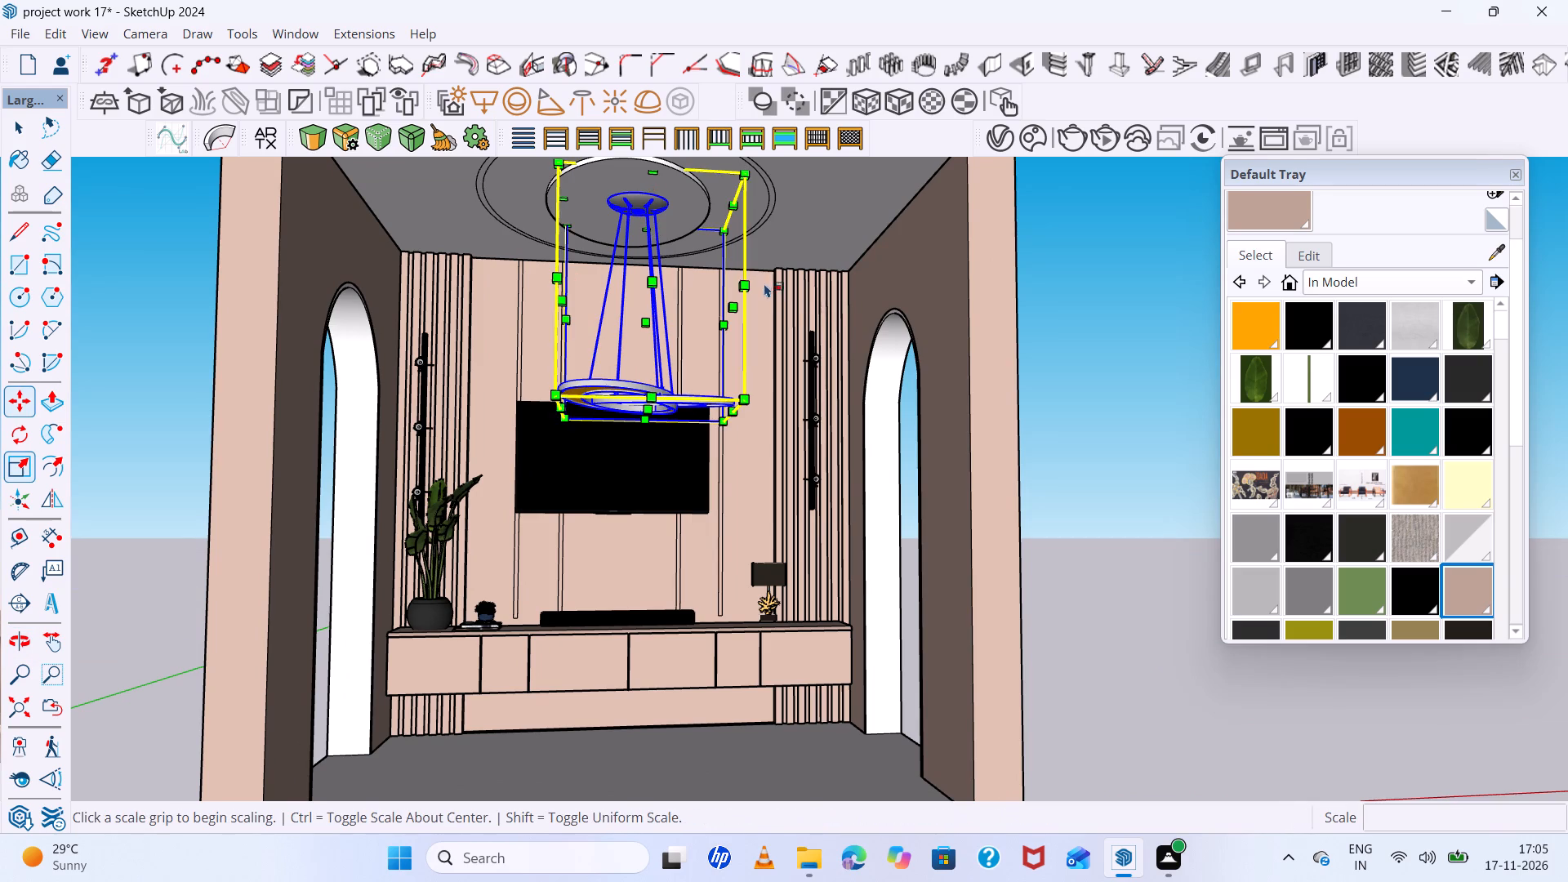
click(747, 171)
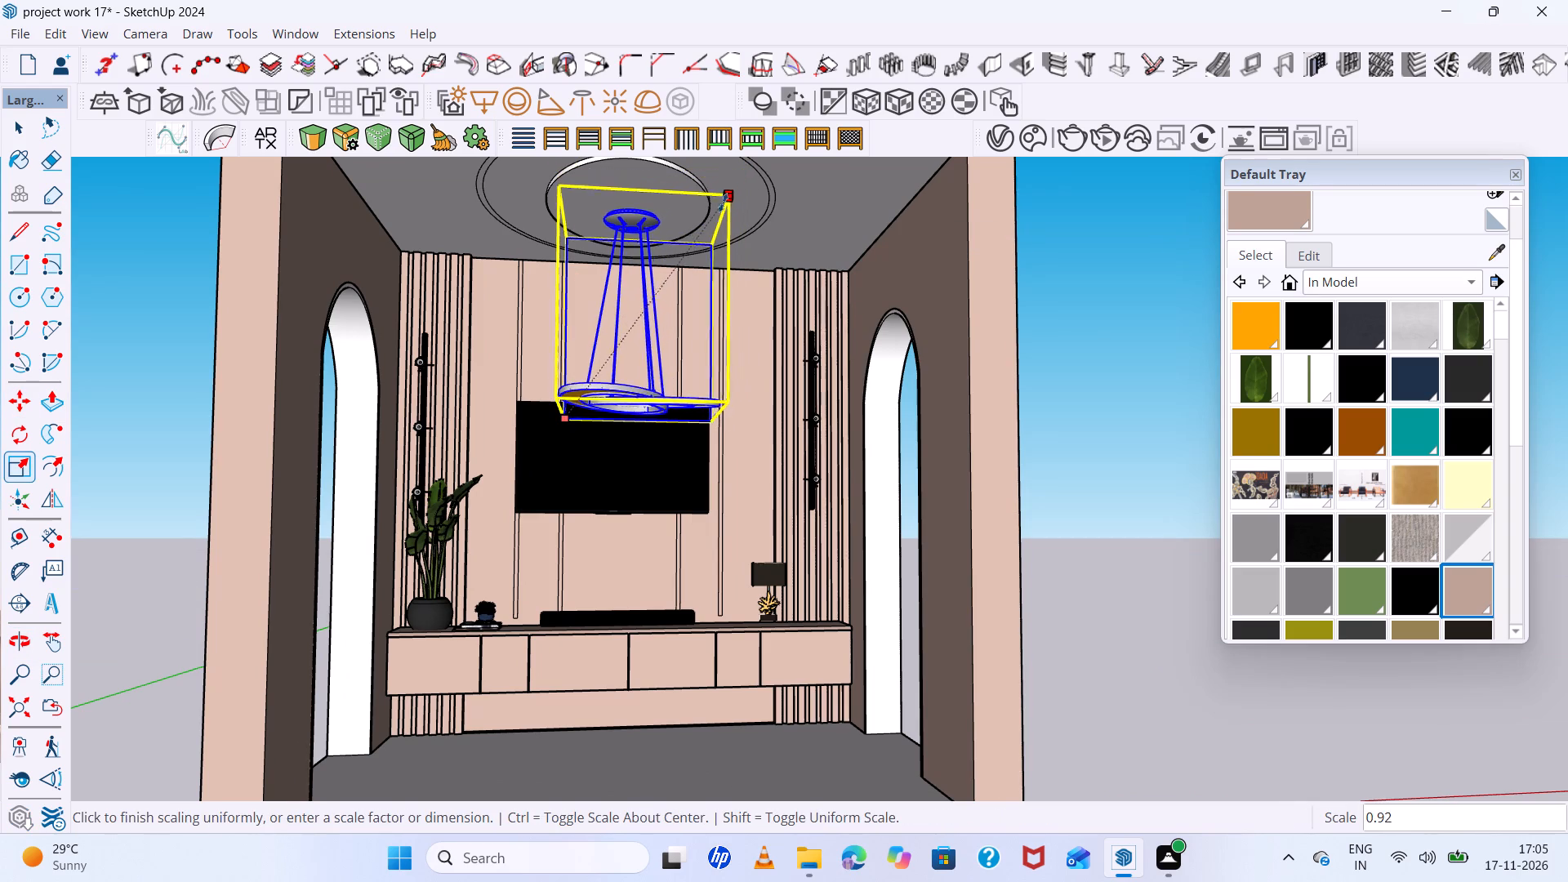
click(657, 278)
Move the reduced pendant light about 1' 8" up to the ceiling inside the circular recess, and deselect it.
scroll(653, 327, up, 2)
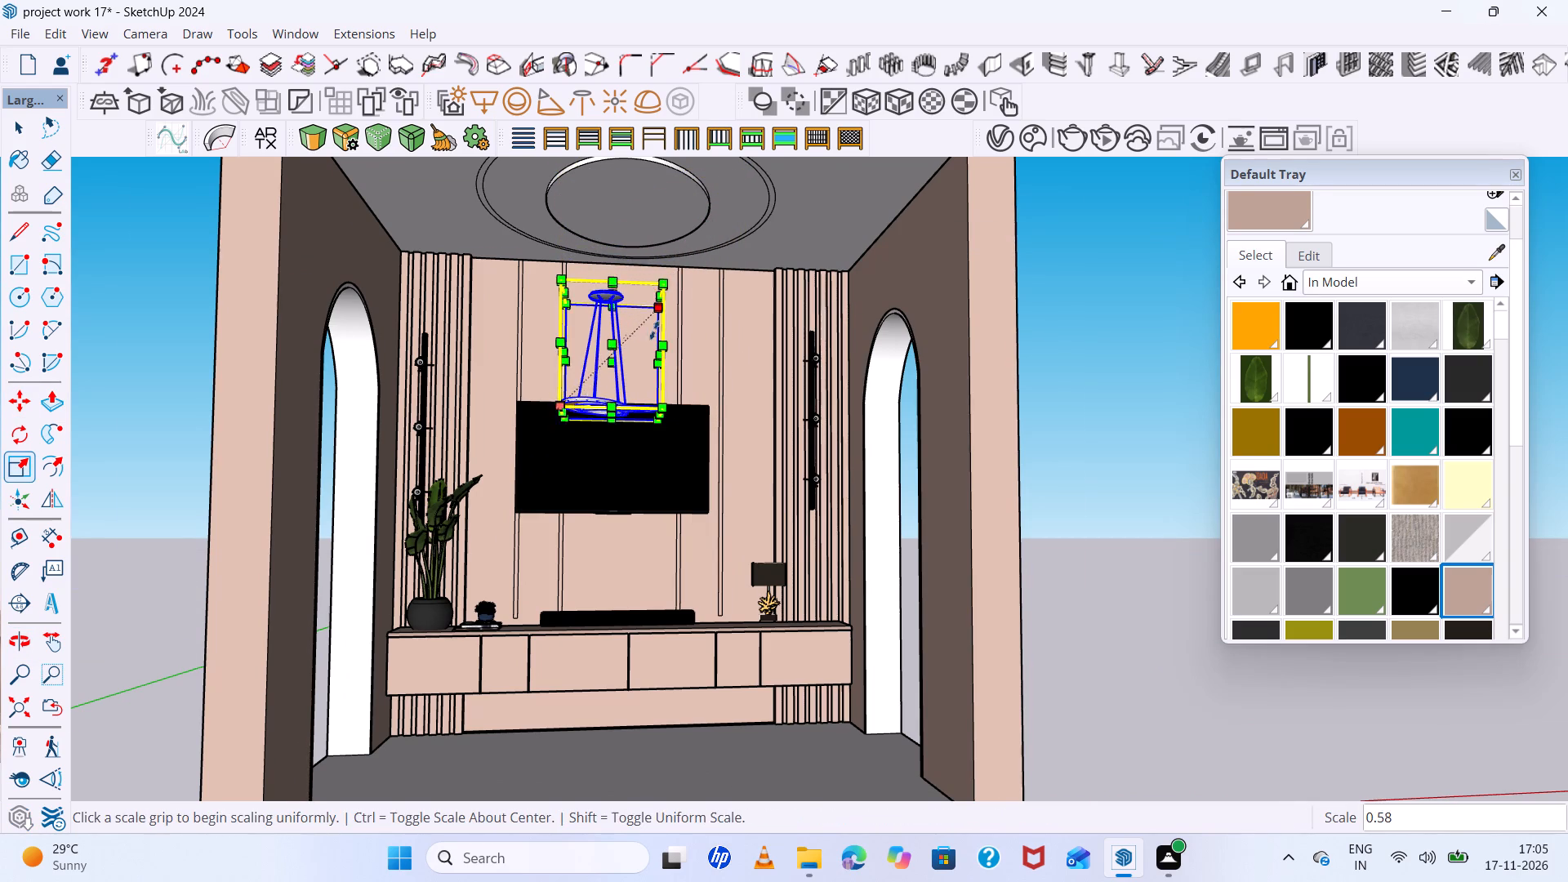
scroll(654, 330, up, 4)
middle_drag(678, 354, 651, 162)
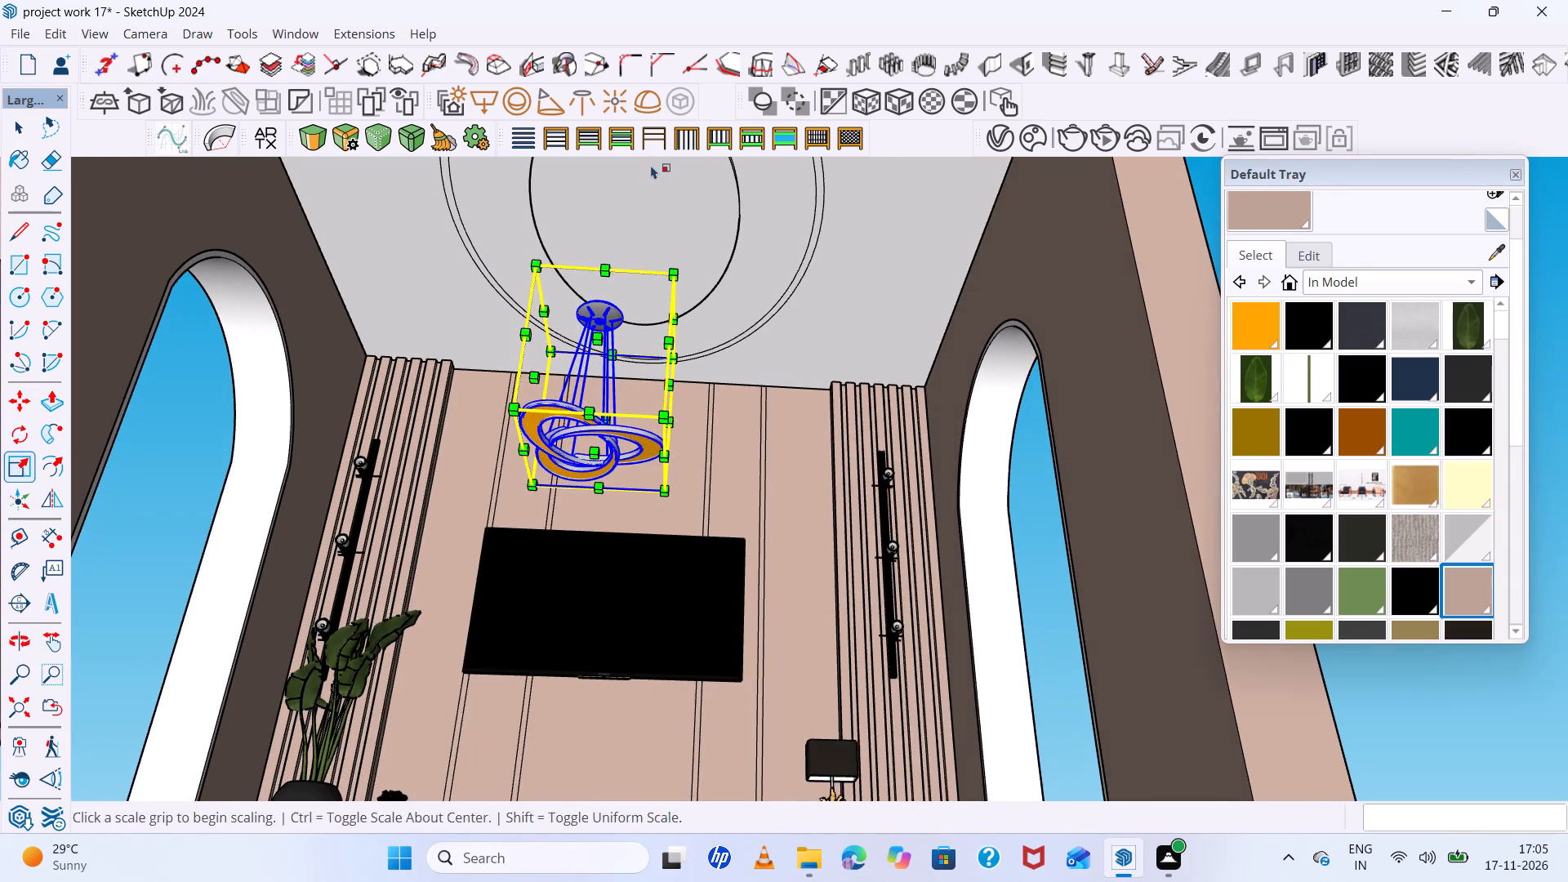
key(space)
key(m)
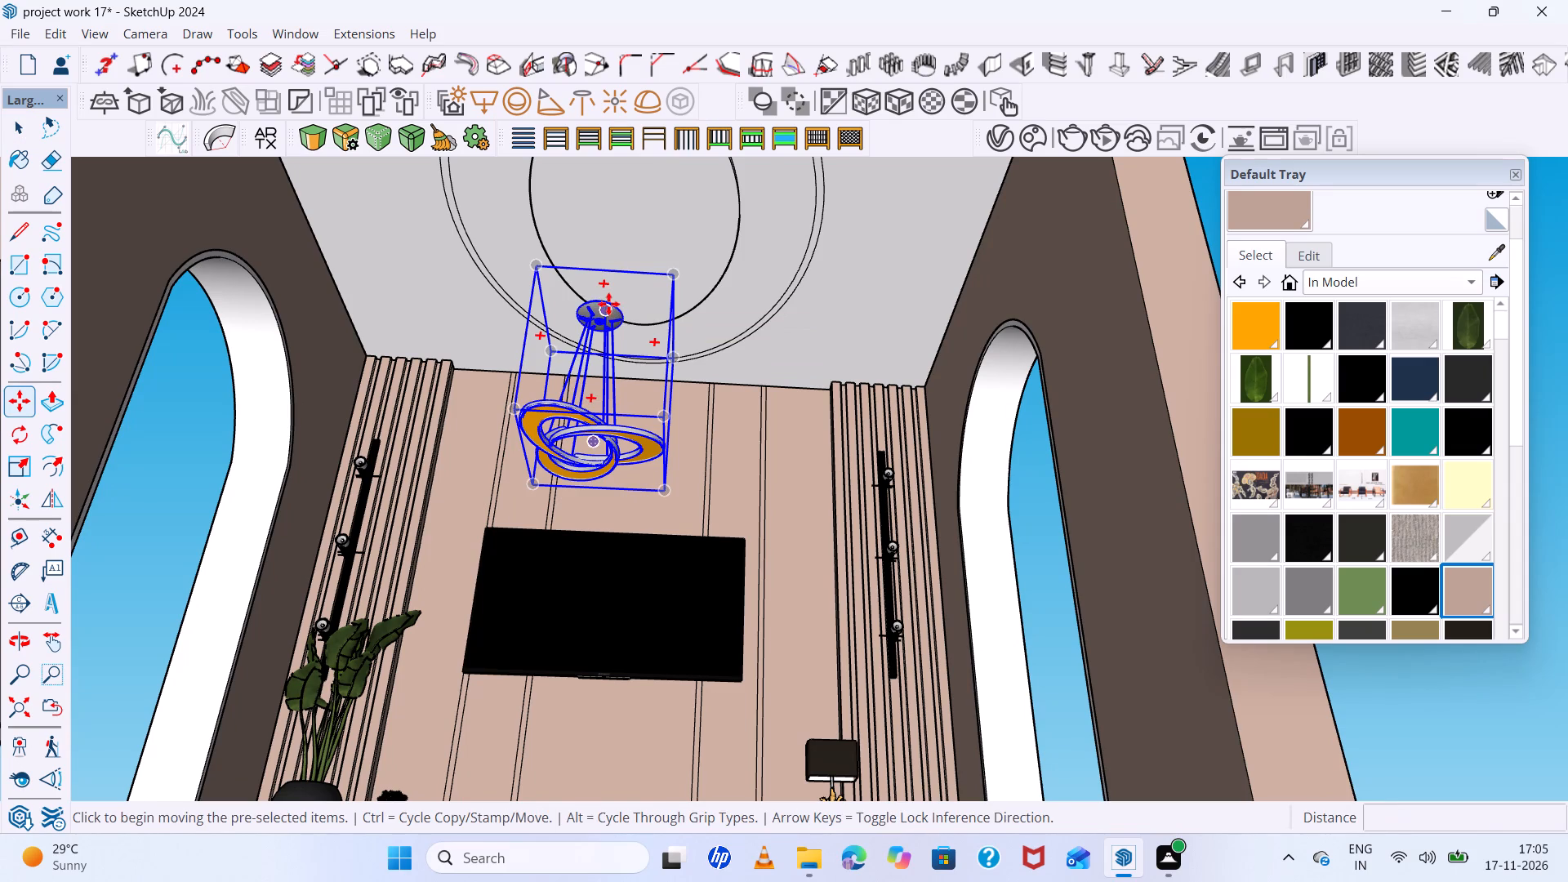
click(604, 298)
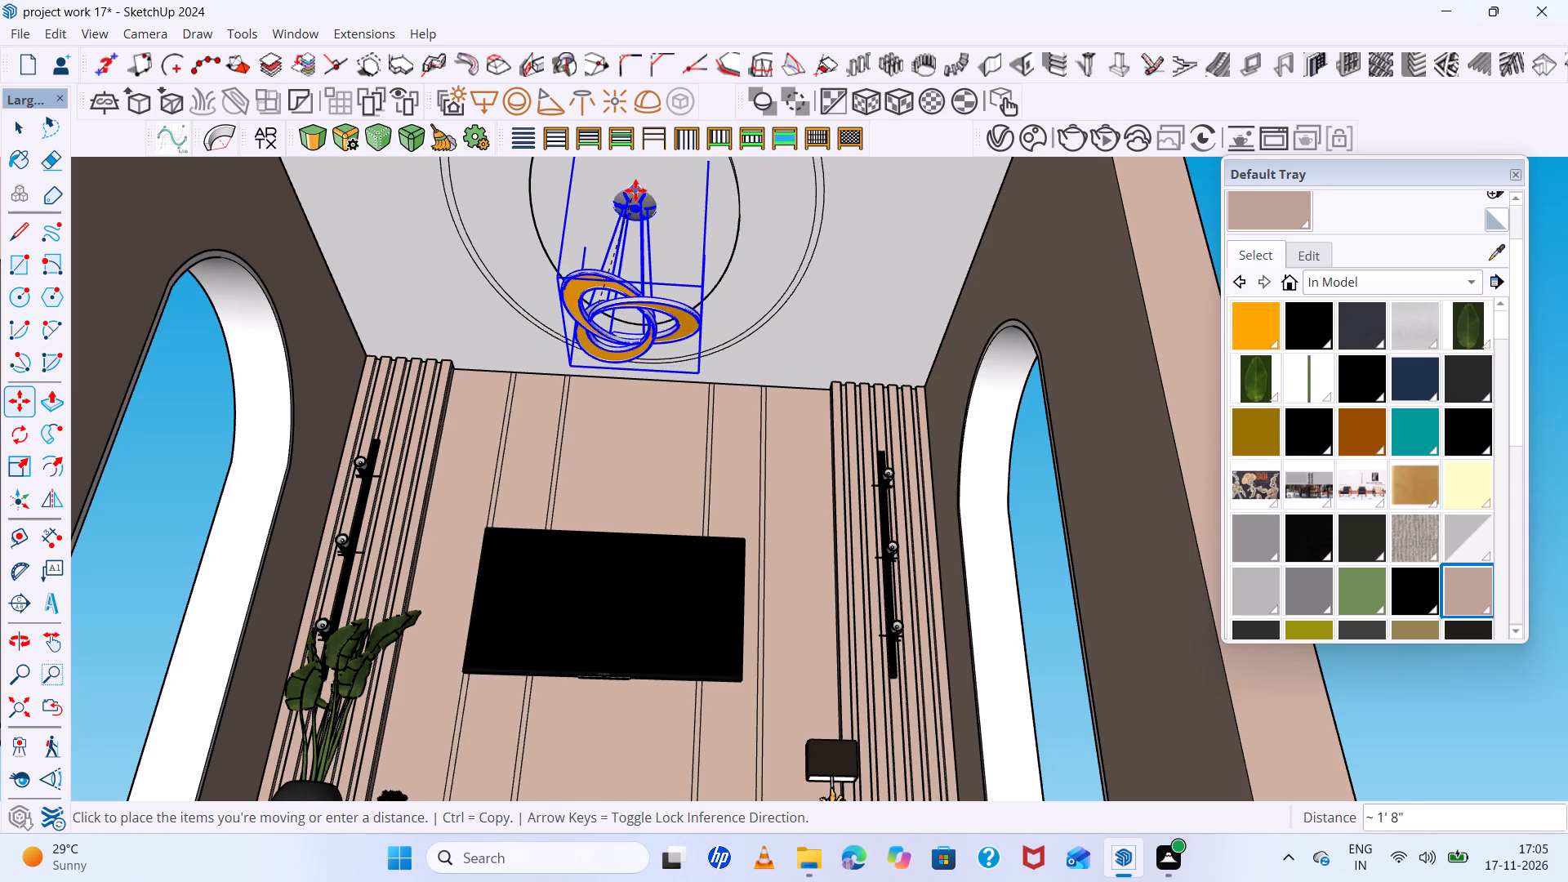
click(635, 190)
scroll(647, 267, down, 6)
middle_drag(653, 278, 666, 320)
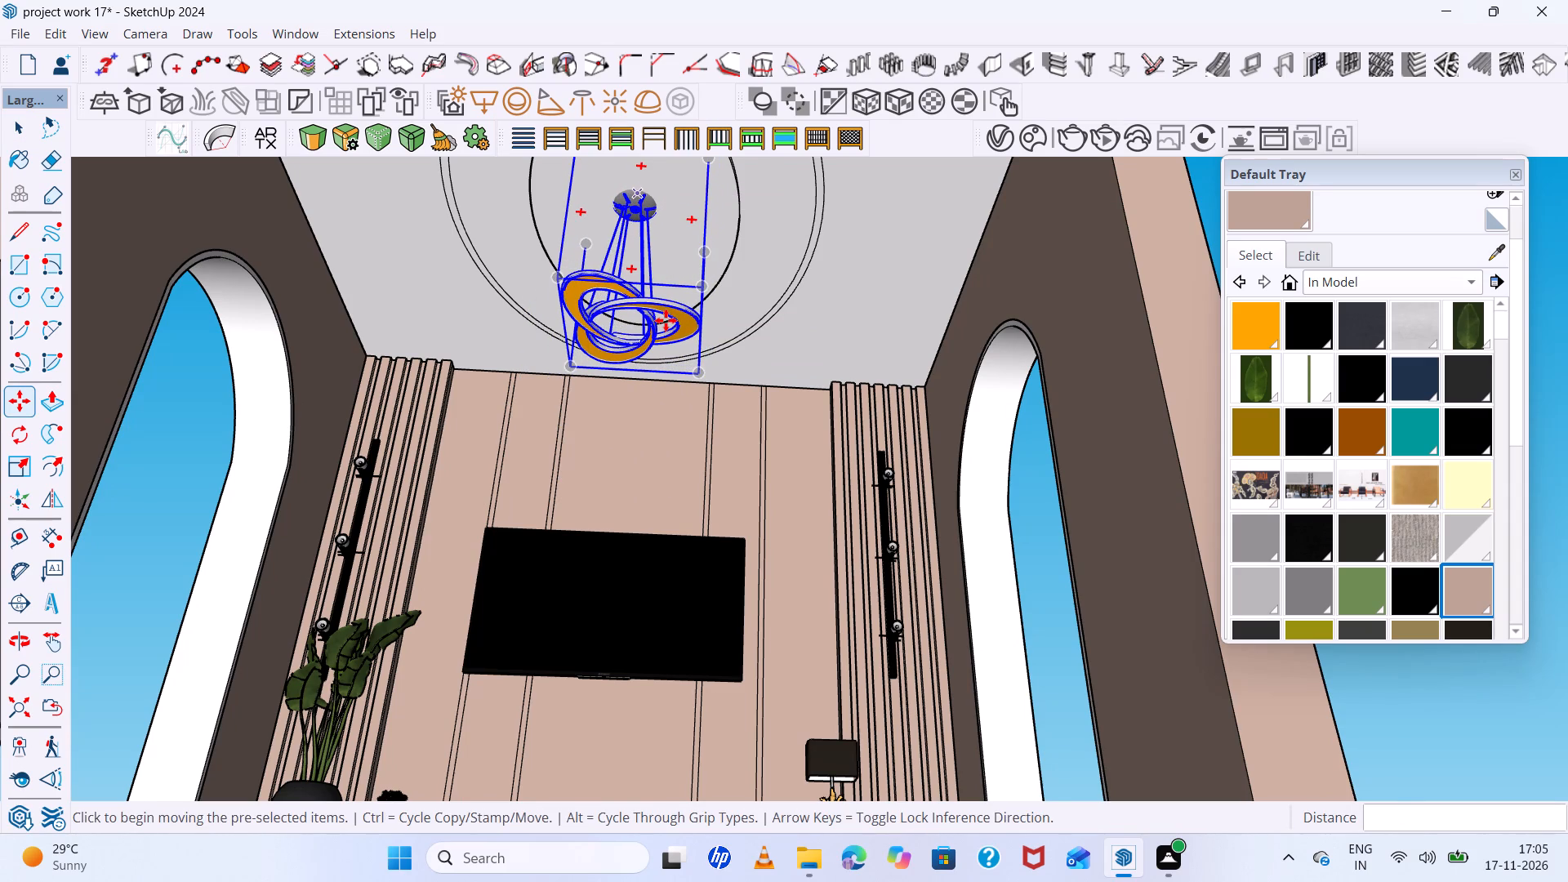
scroll(666, 320, down, 5)
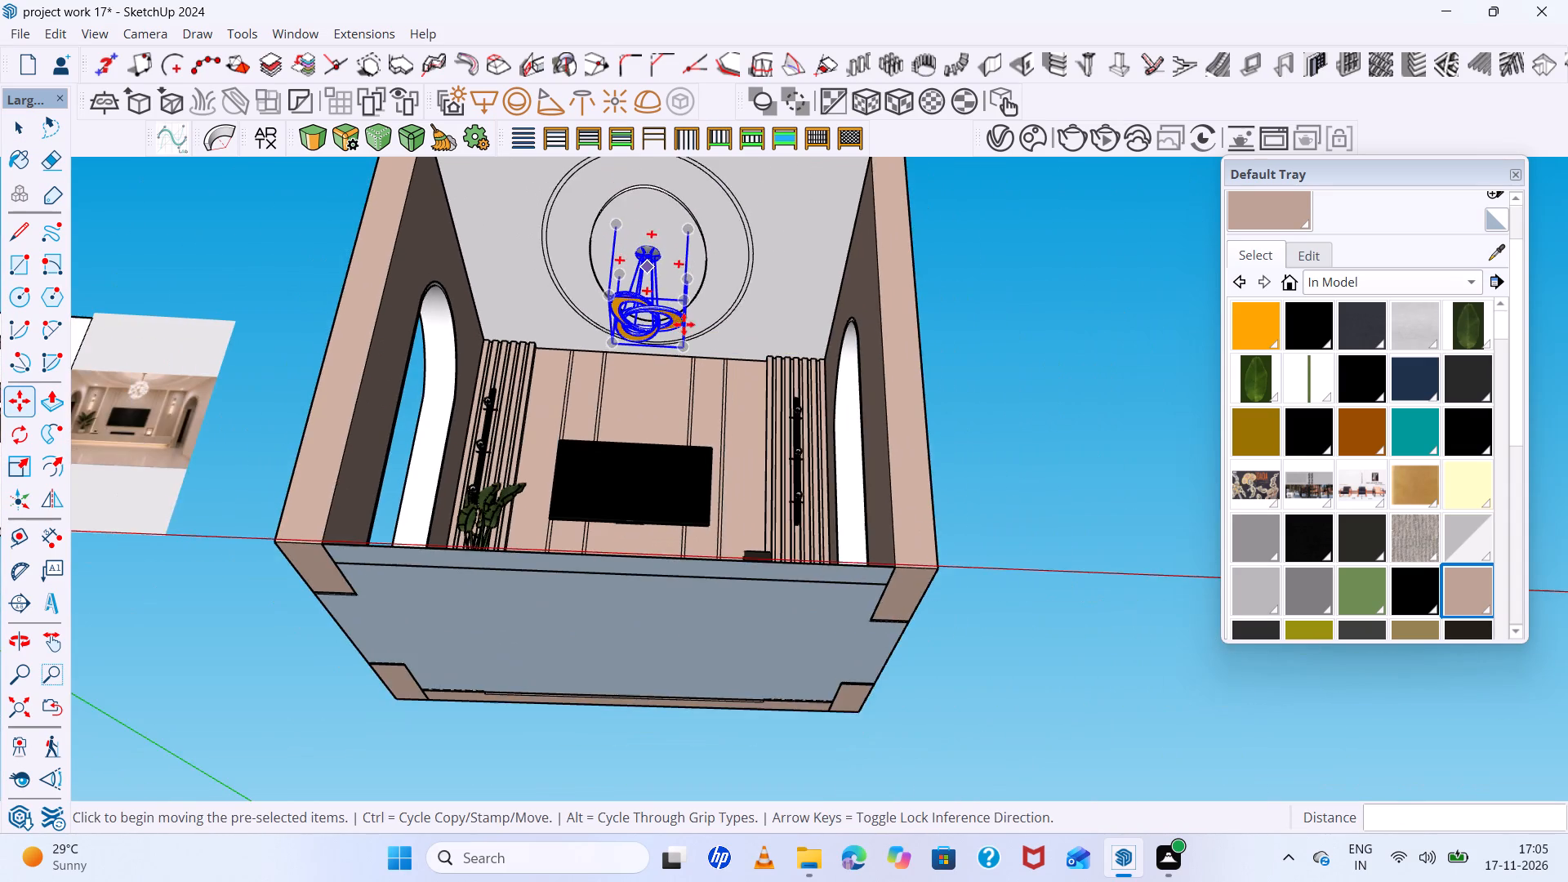
scroll(727, 323, down, 4)
middle_drag(727, 323, 751, 482)
key(space)
click(939, 397)
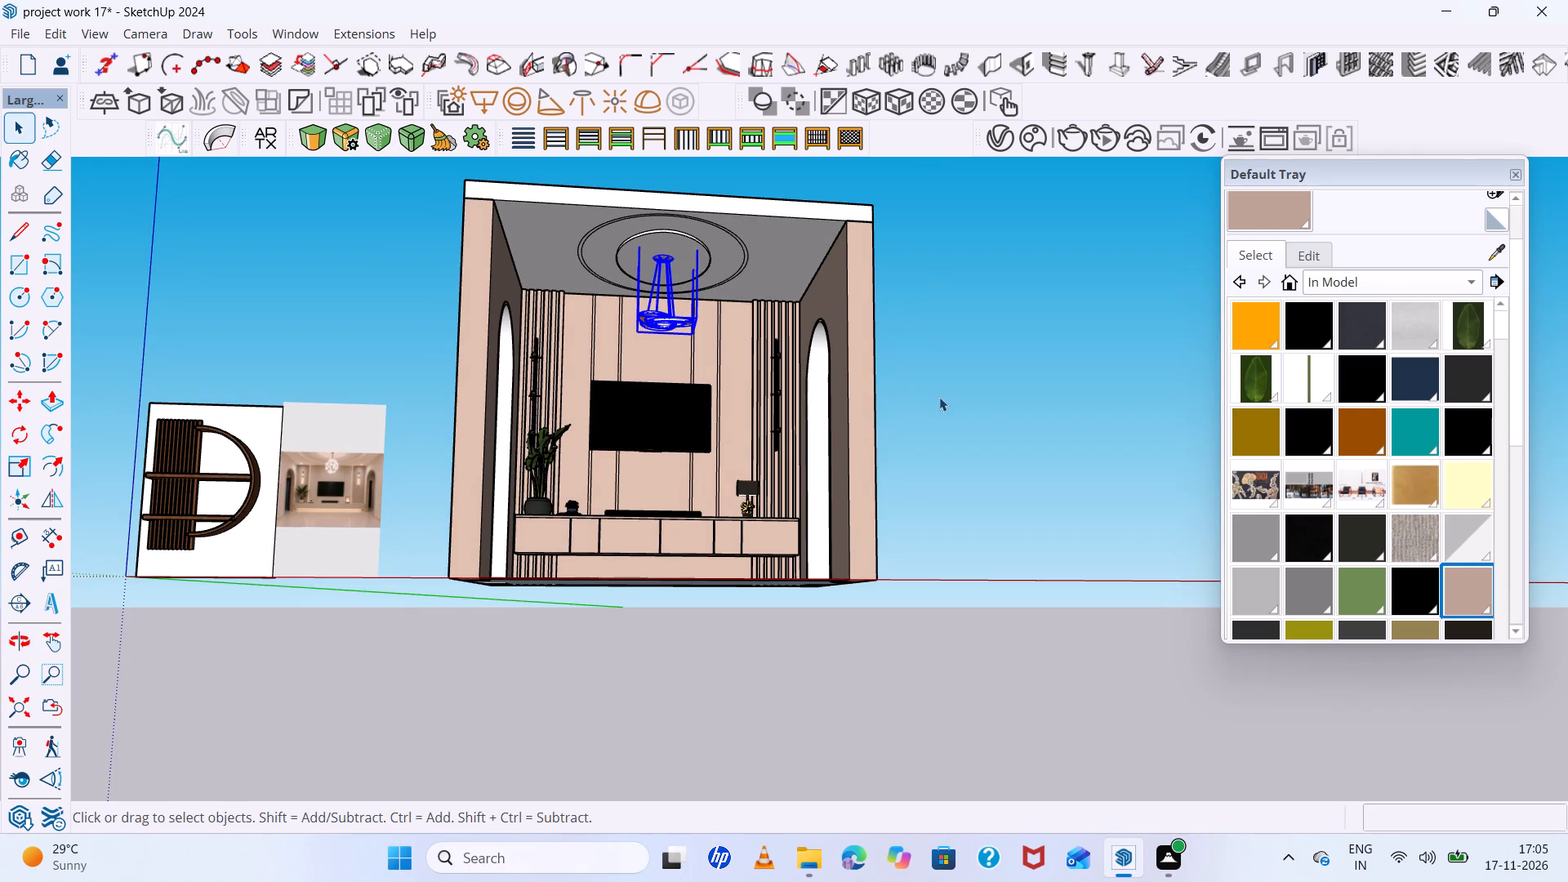
Lower the pendant light about 1" so its whole canopy sits just below the circular ceiling recess, and clear the selection.
scroll(734, 301, up, 12)
middle_drag(620, 251, 441, 430)
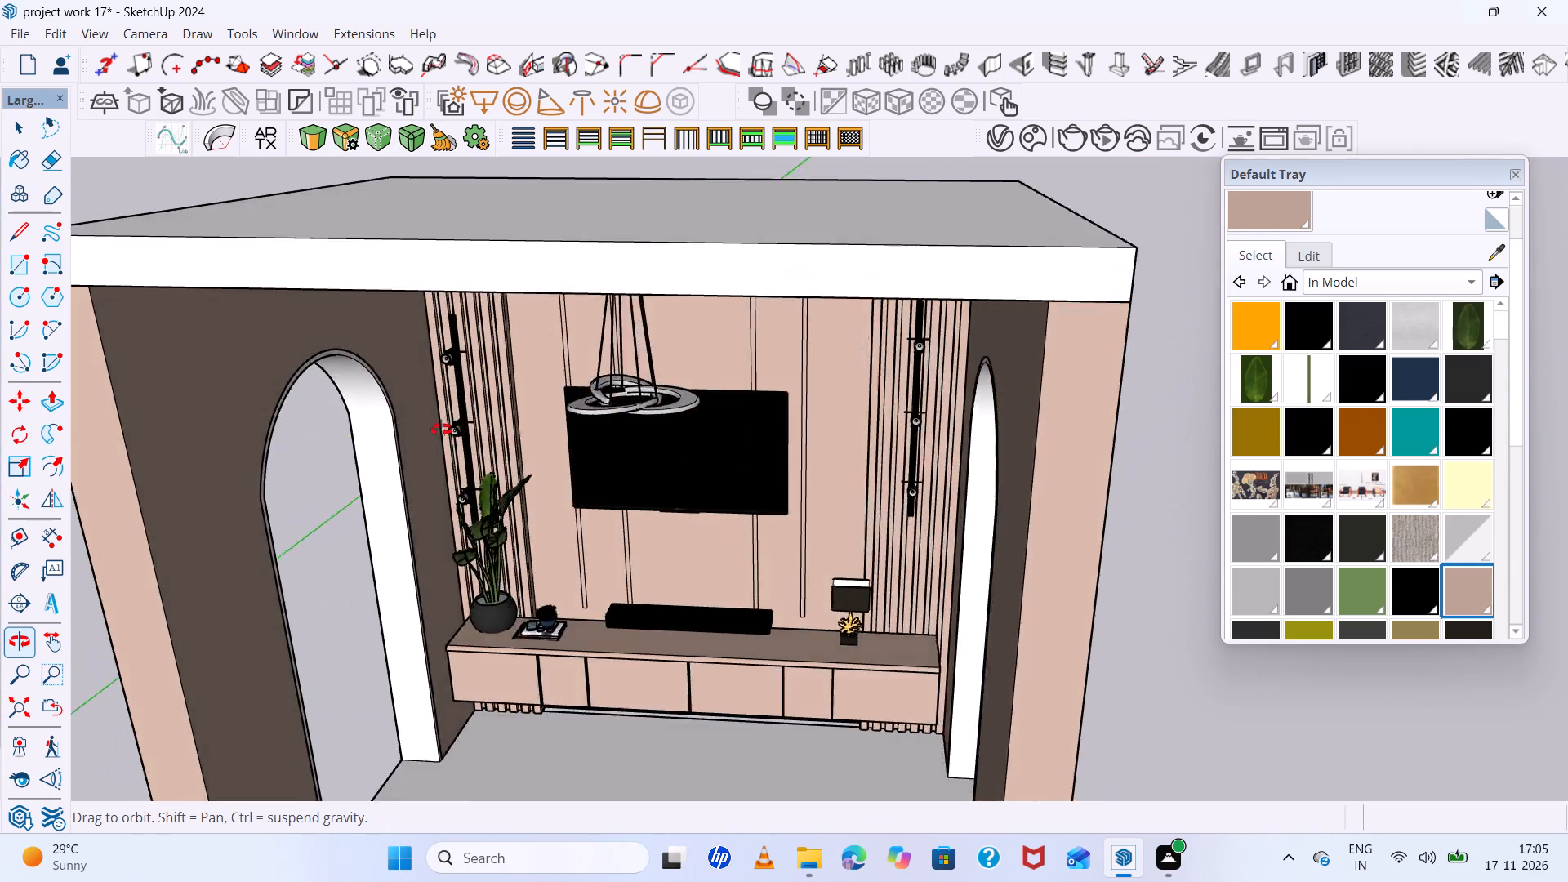
middle_drag(441, 430, 710, 175)
scroll(665, 242, up, 7)
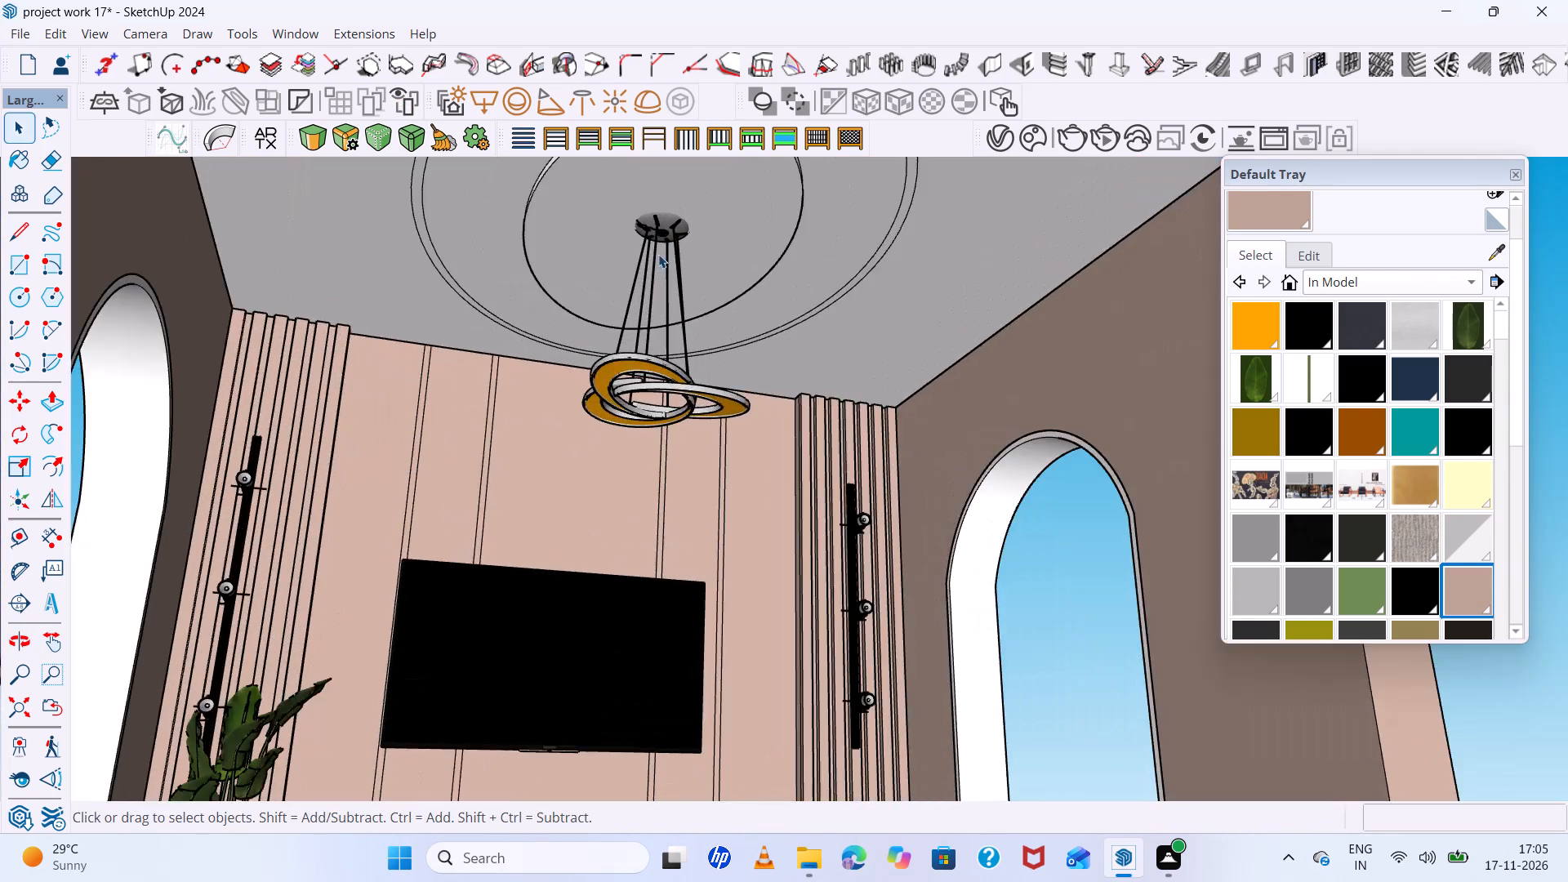
scroll(658, 254, up, 12)
middle_drag(664, 229, 686, 331)
click(707, 340)
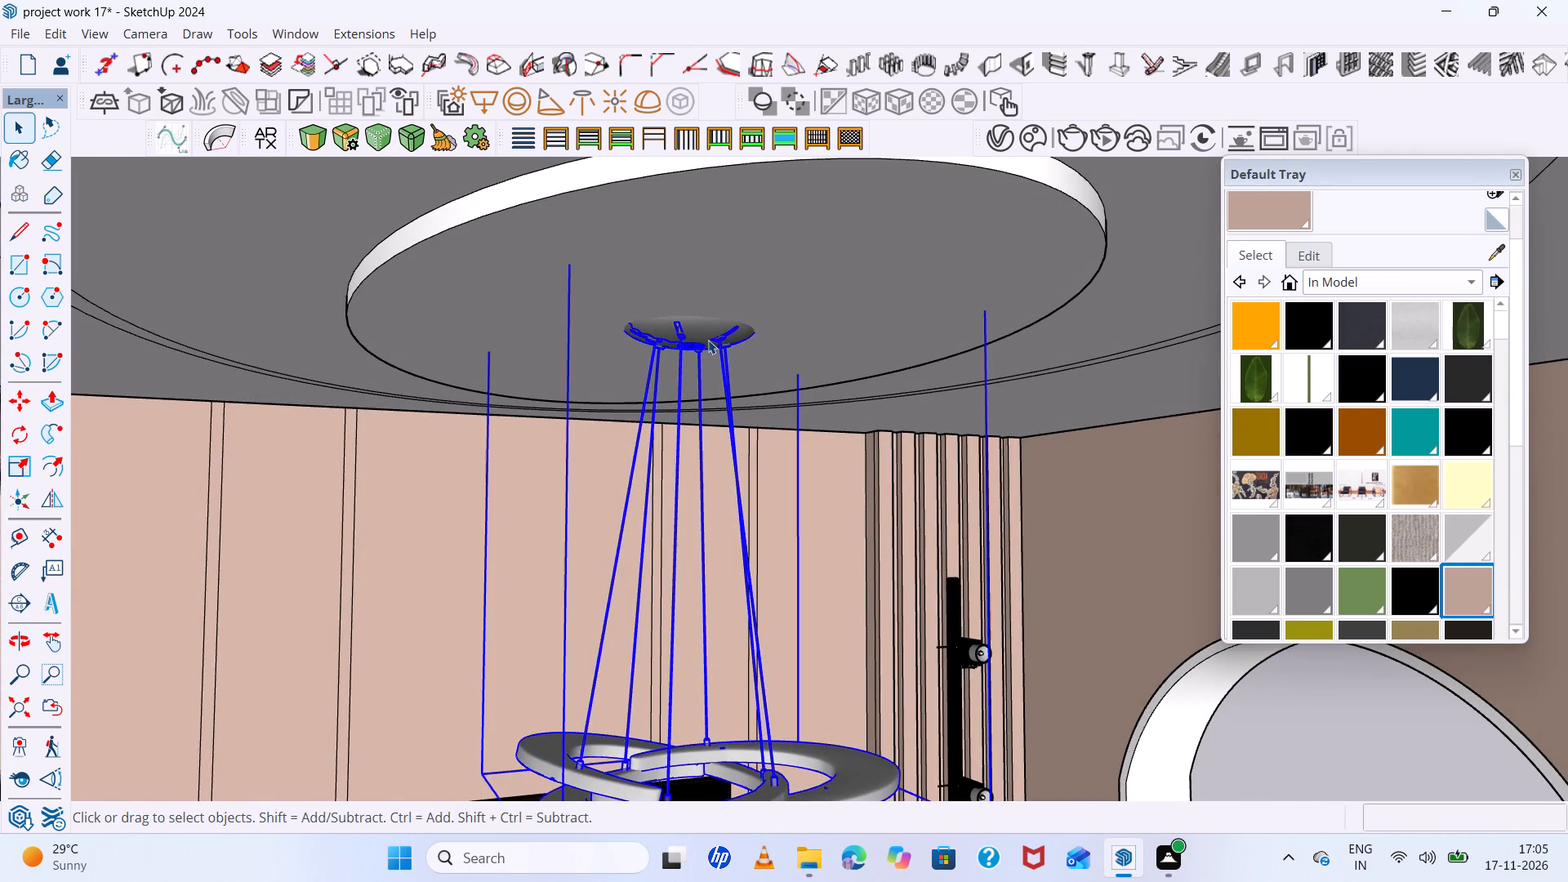
key(m)
click(708, 340)
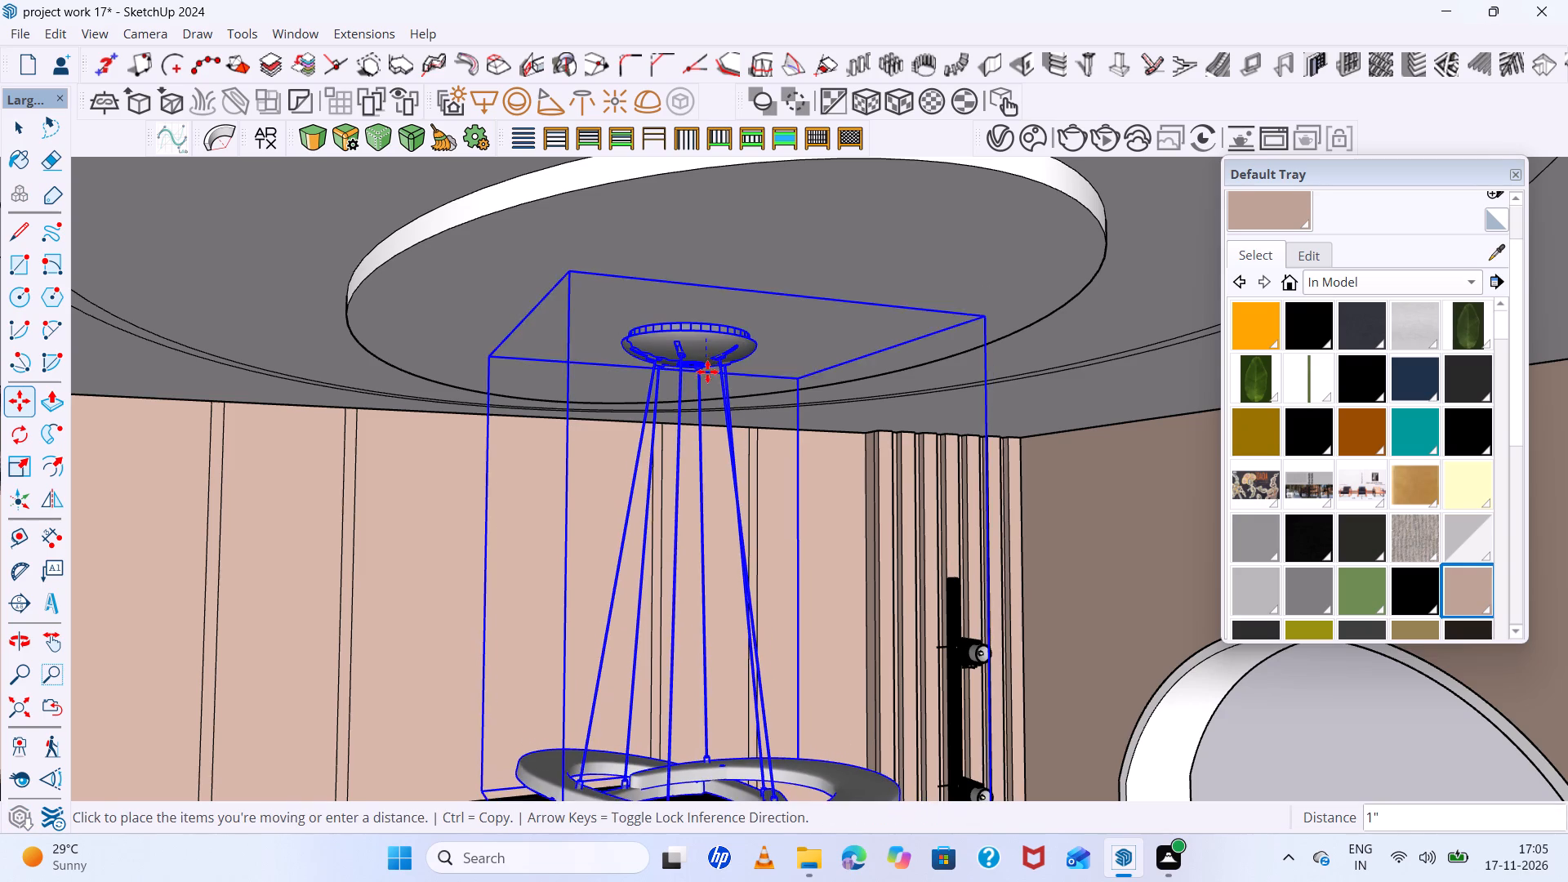
click(706, 359)
scroll(693, 341, down, 14)
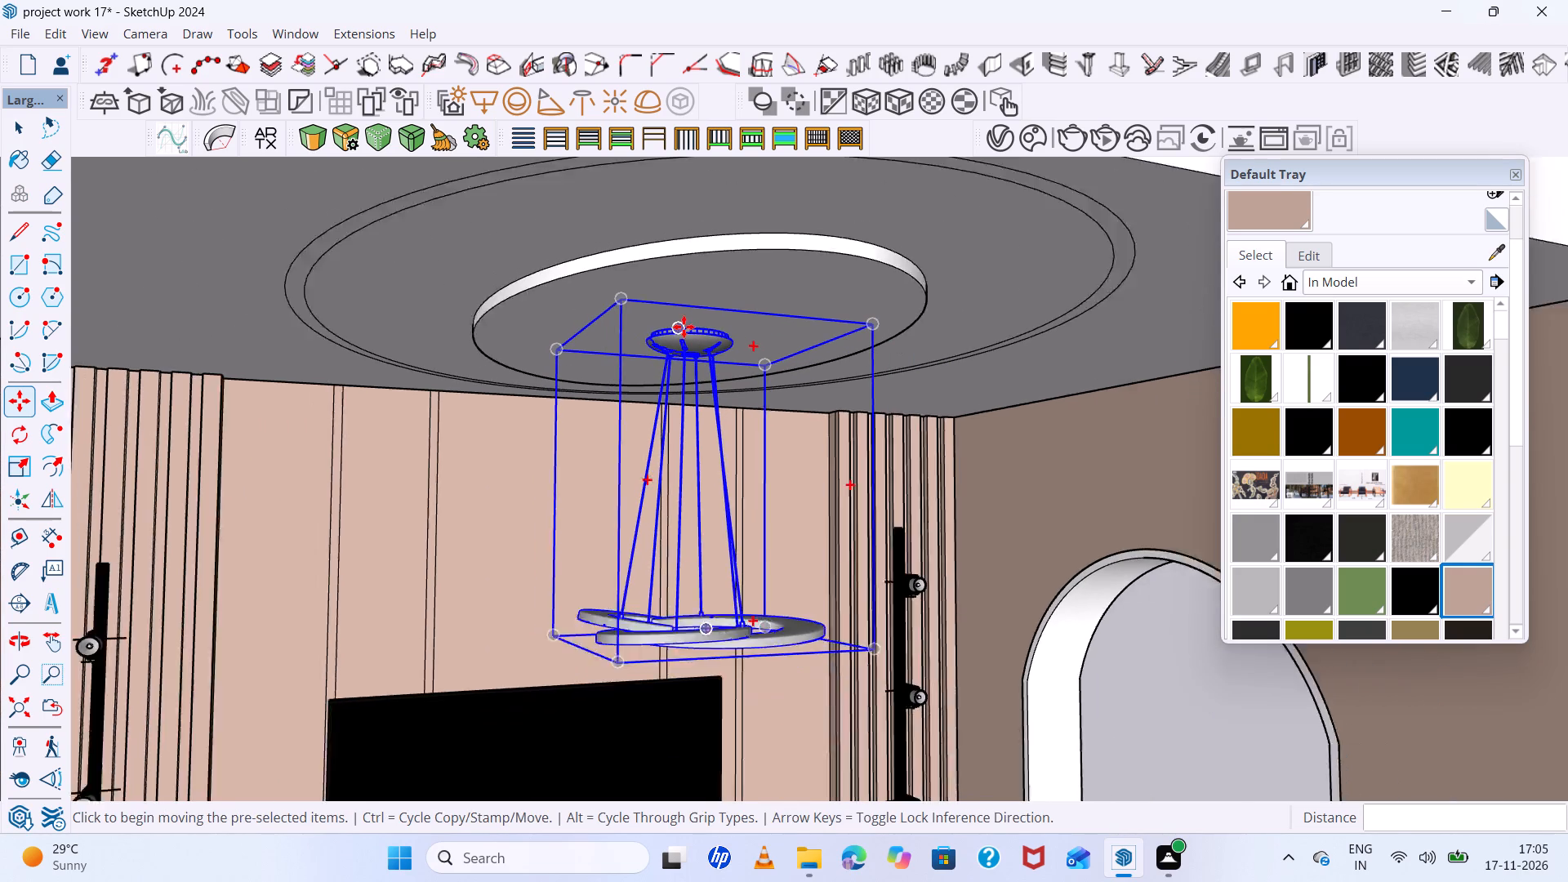
key(space)
click(922, 178)
scroll(904, 189, down, 7)
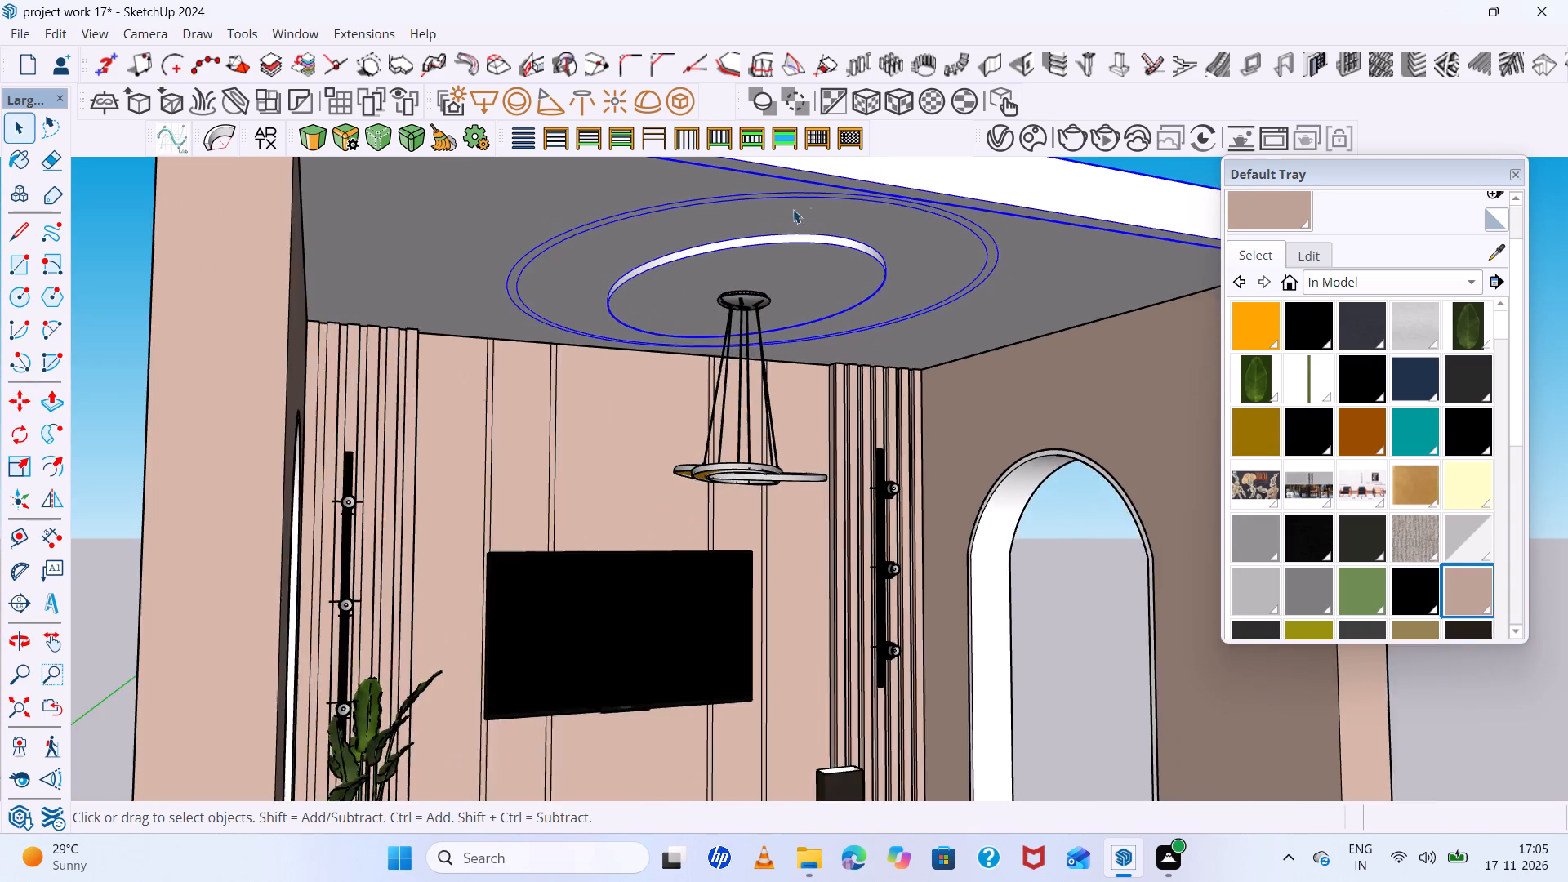
scroll(793, 209, down, 13)
click(1138, 301)
Examine the furnished TV-wall room from all sides, checking the pendant light, ceiling recess, arched side walls, console and decor.
scroll(846, 262, up, 3)
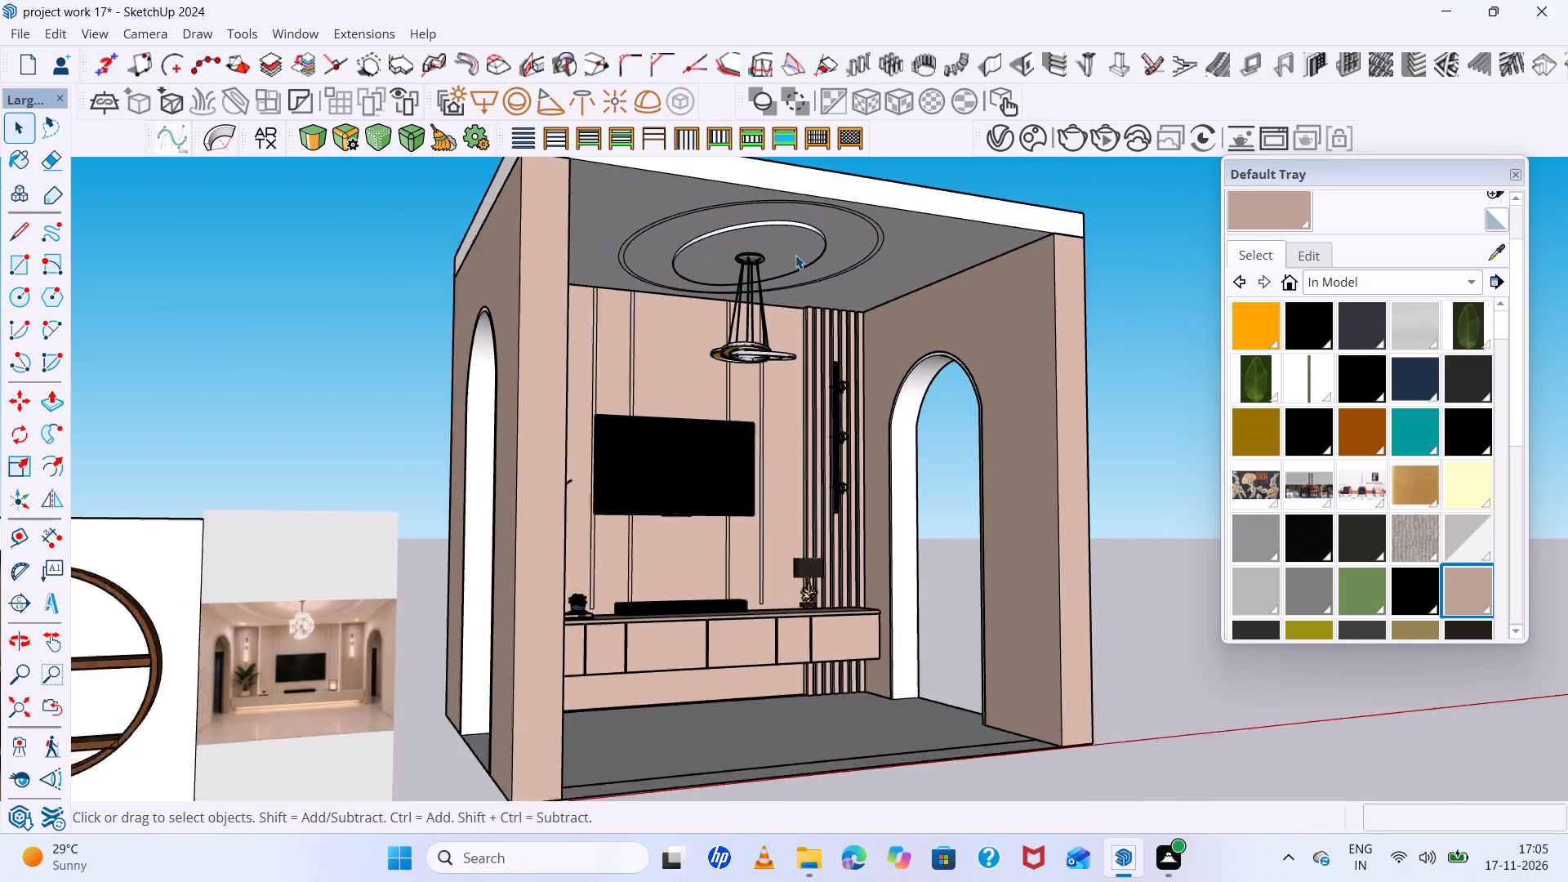
scroll(795, 255, up, 16)
middle_drag(786, 248, 421, 193)
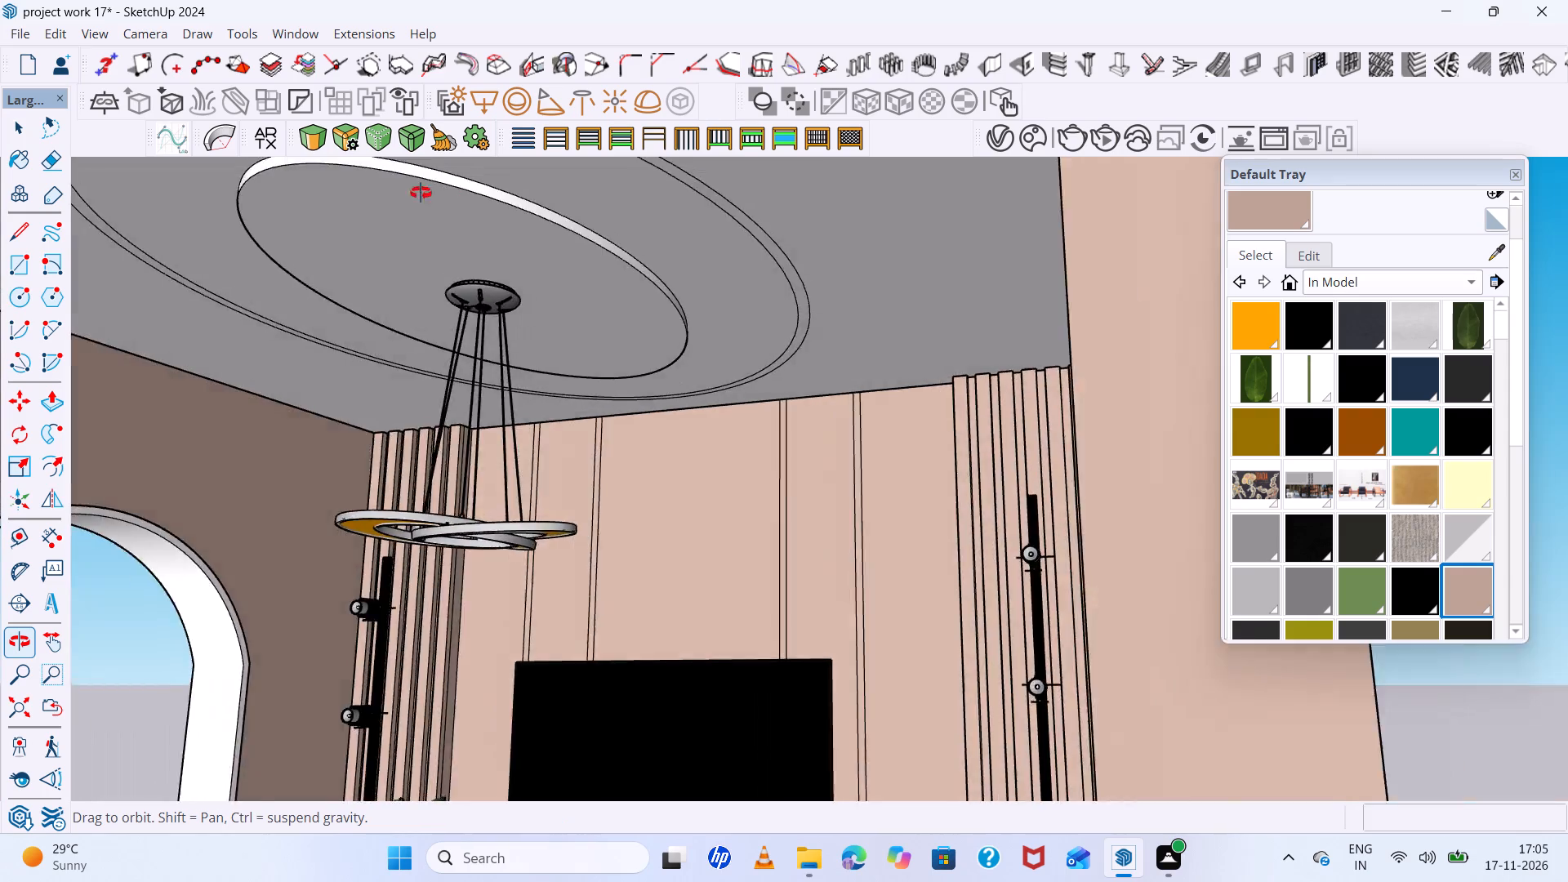
middle_drag(421, 193, 620, 446)
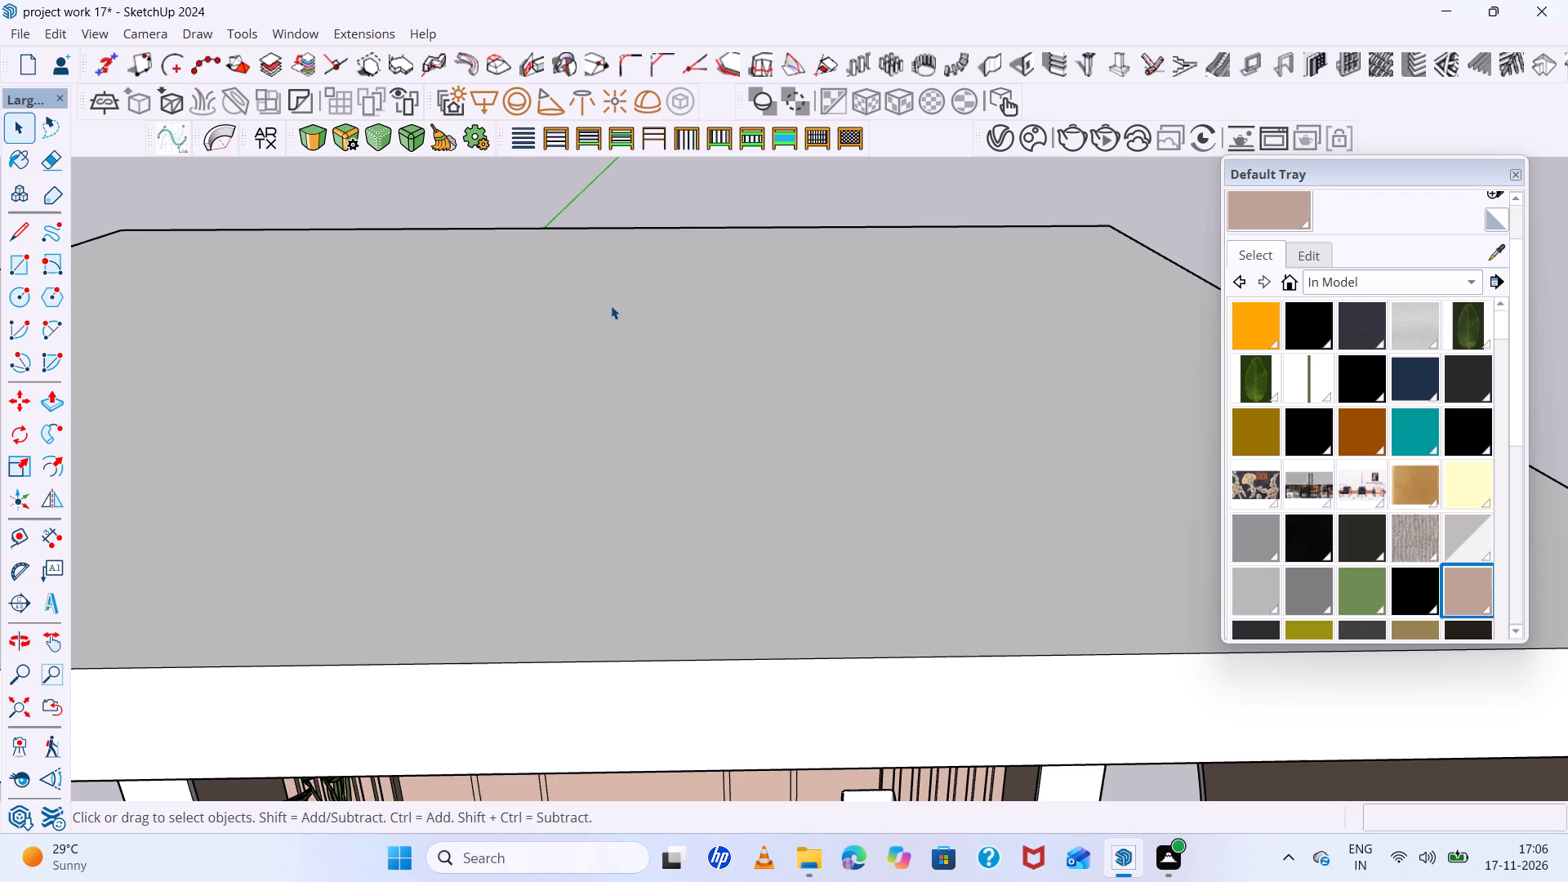
scroll(709, 301, down, 4)
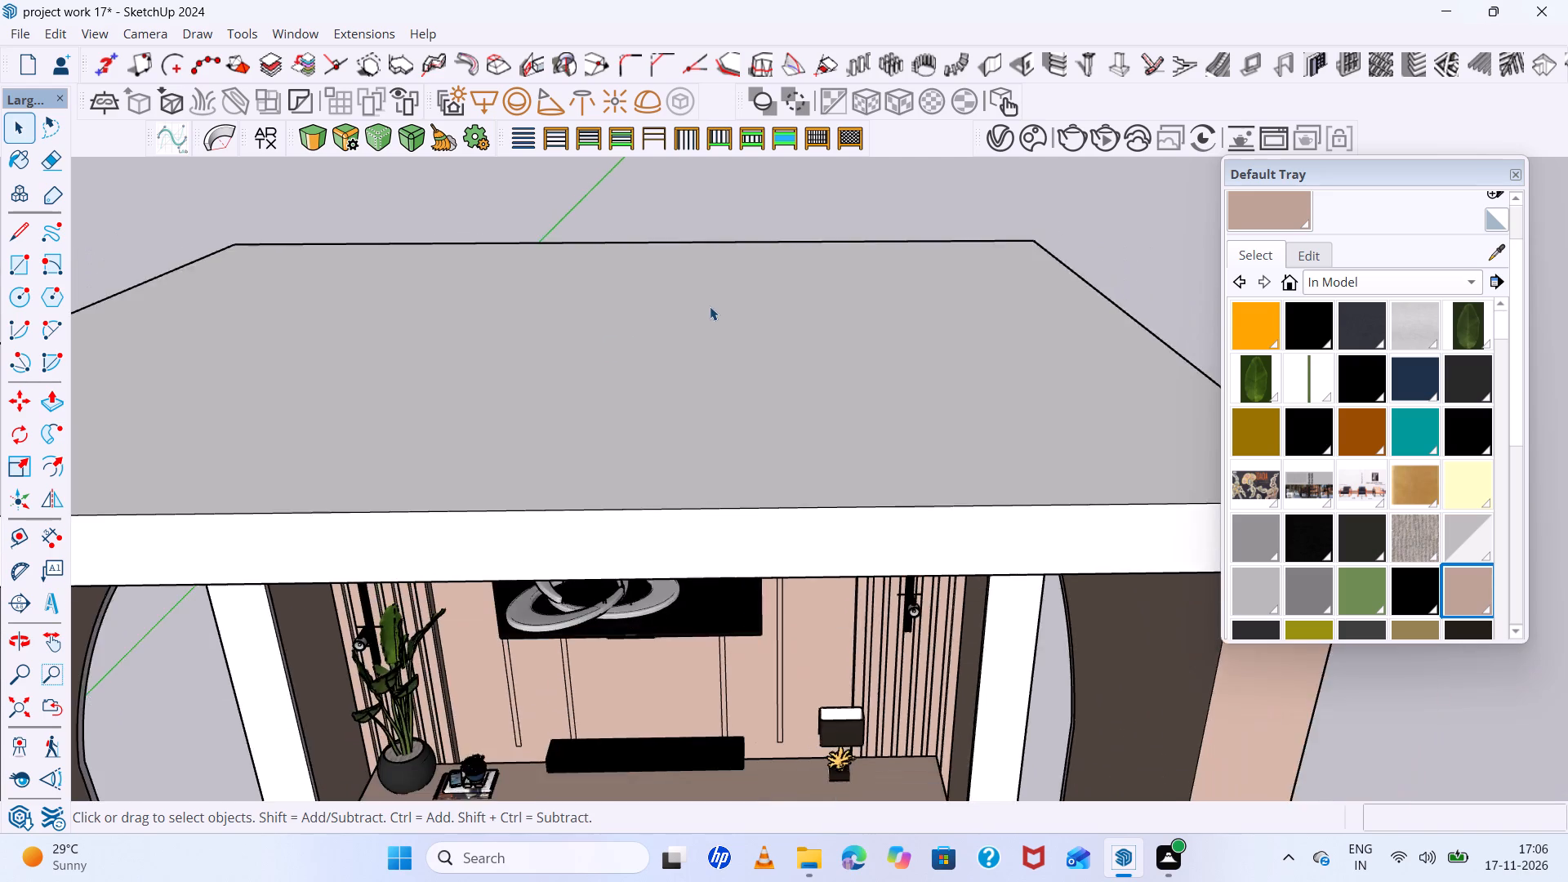
scroll(709, 309, down, 14)
middle_drag(813, 429, 430, 137)
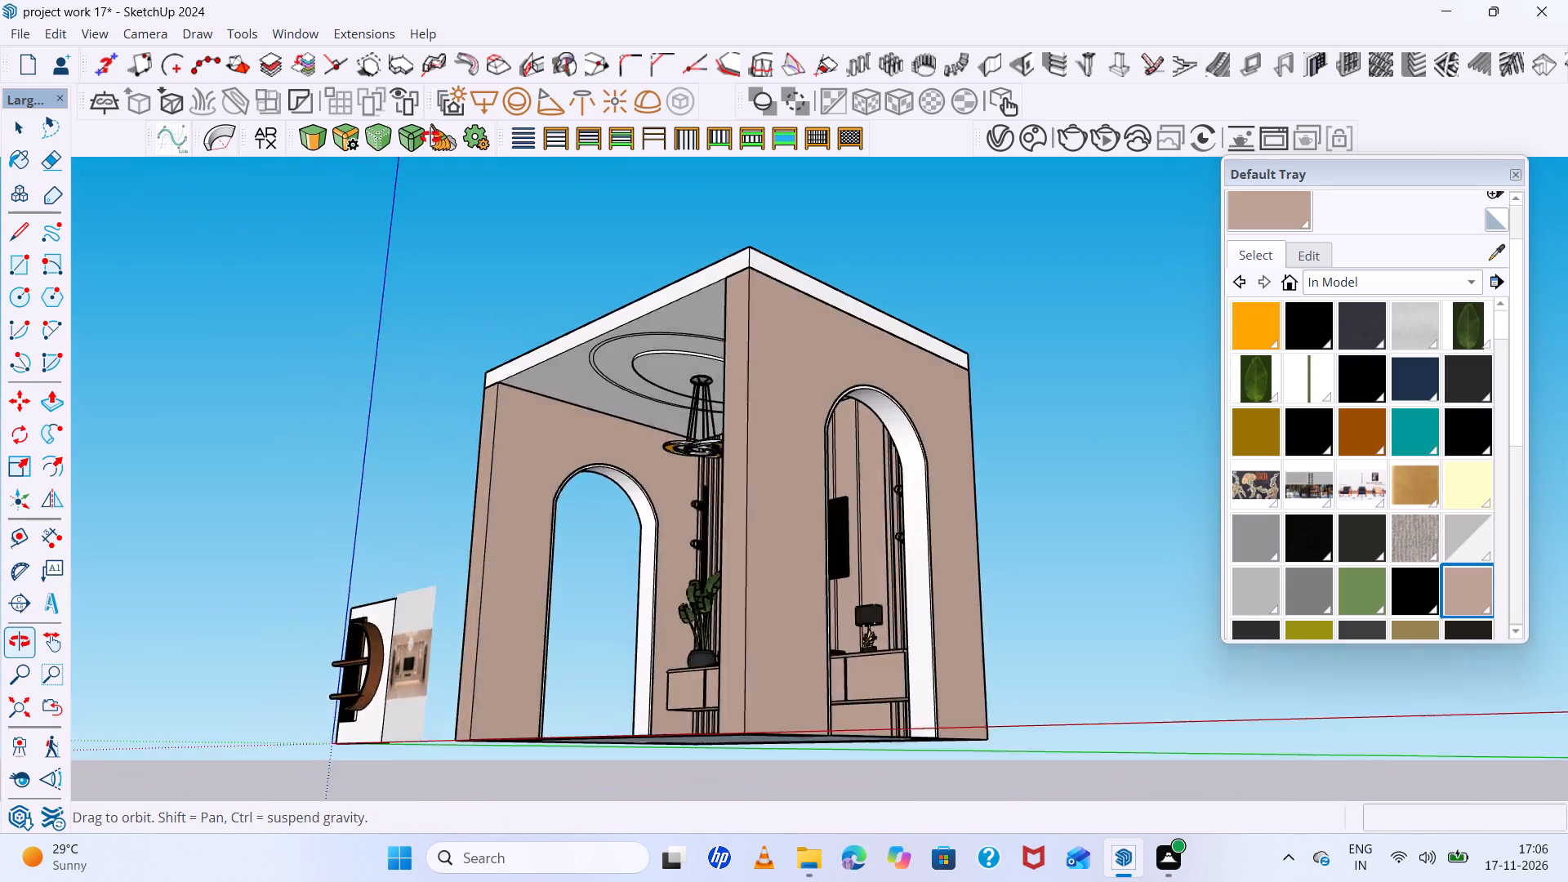
middle_drag(430, 137, 1145, 255)
scroll(724, 350, up, 7)
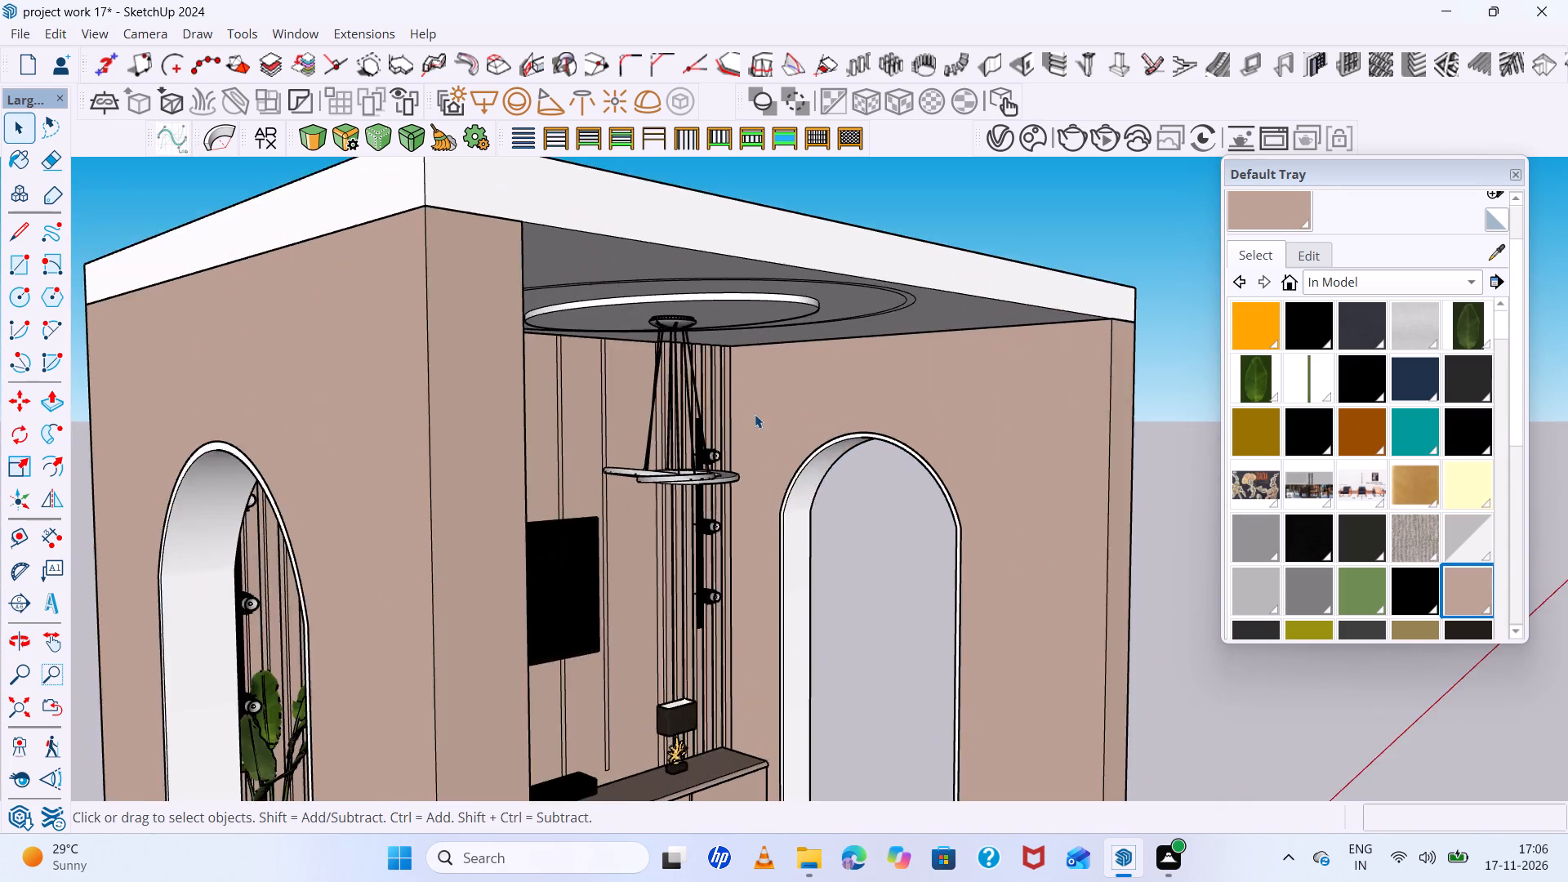
middle_drag(753, 408, 392, 201)
scroll(710, 265, down, 13)
middle_drag(712, 271, 1205, 336)
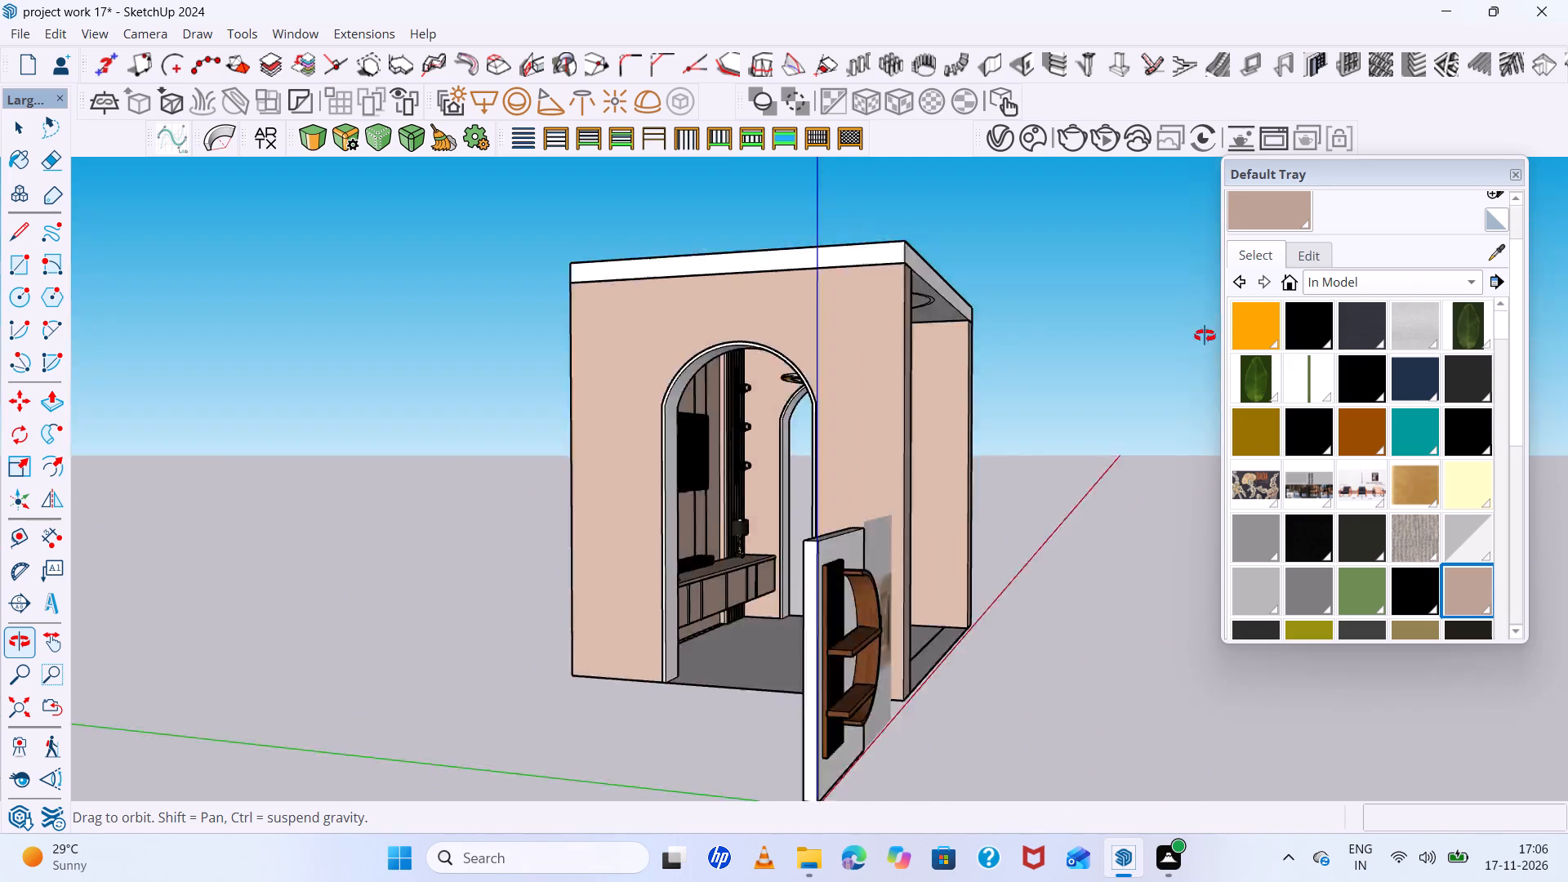
middle_drag(1205, 336, 598, 336)
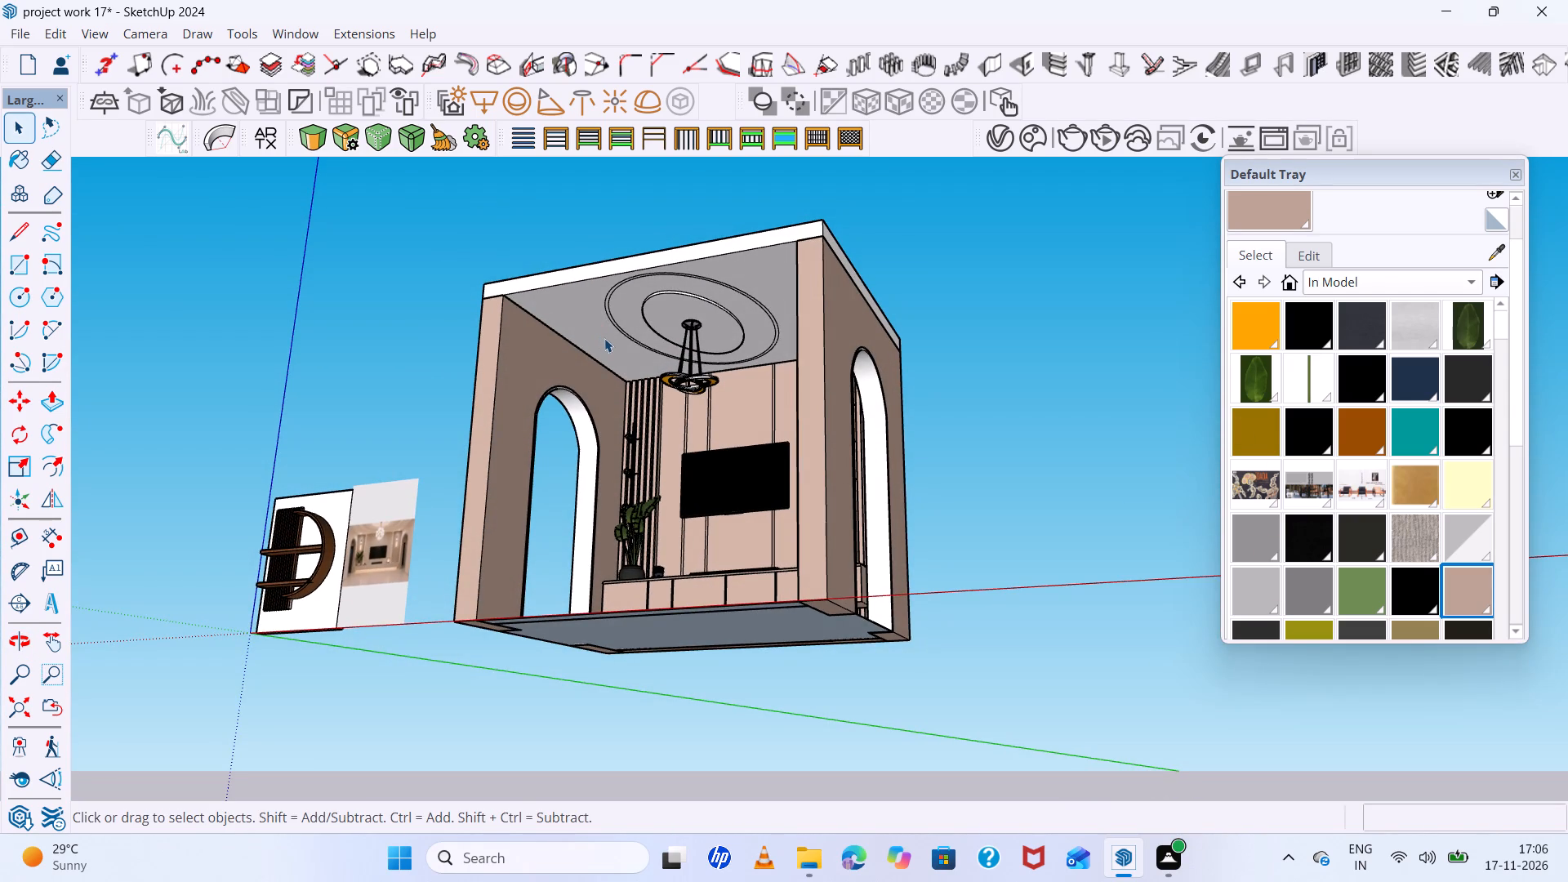
scroll(605, 340, down, 3)
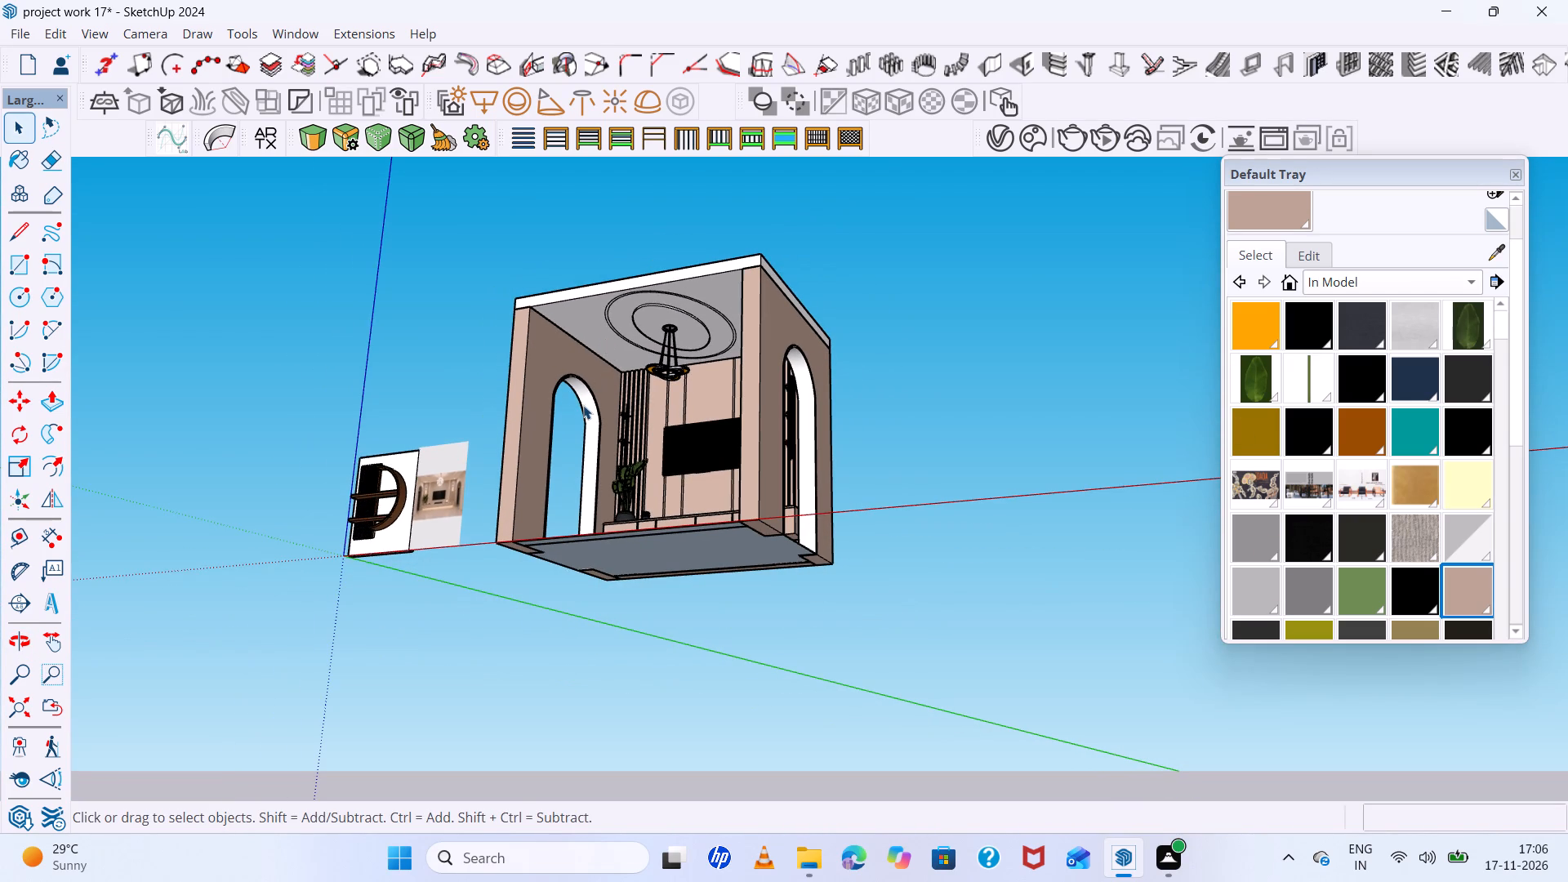
scroll(588, 440, down, 4)
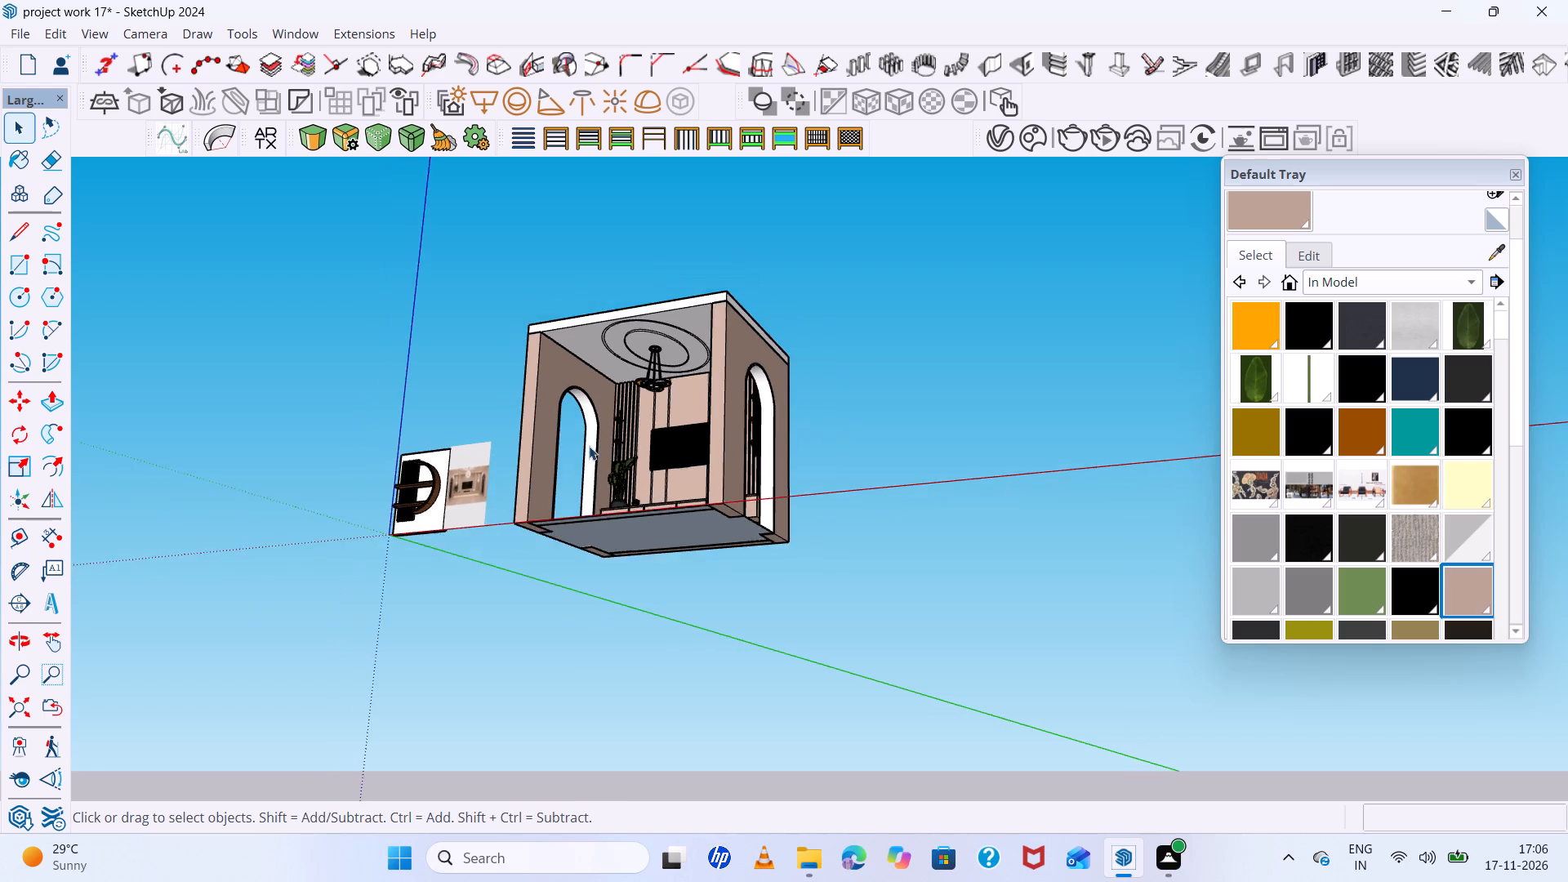
middle_drag(589, 449, 681, 573)
scroll(639, 368, up, 13)
middle_drag(784, 415, 1309, 444)
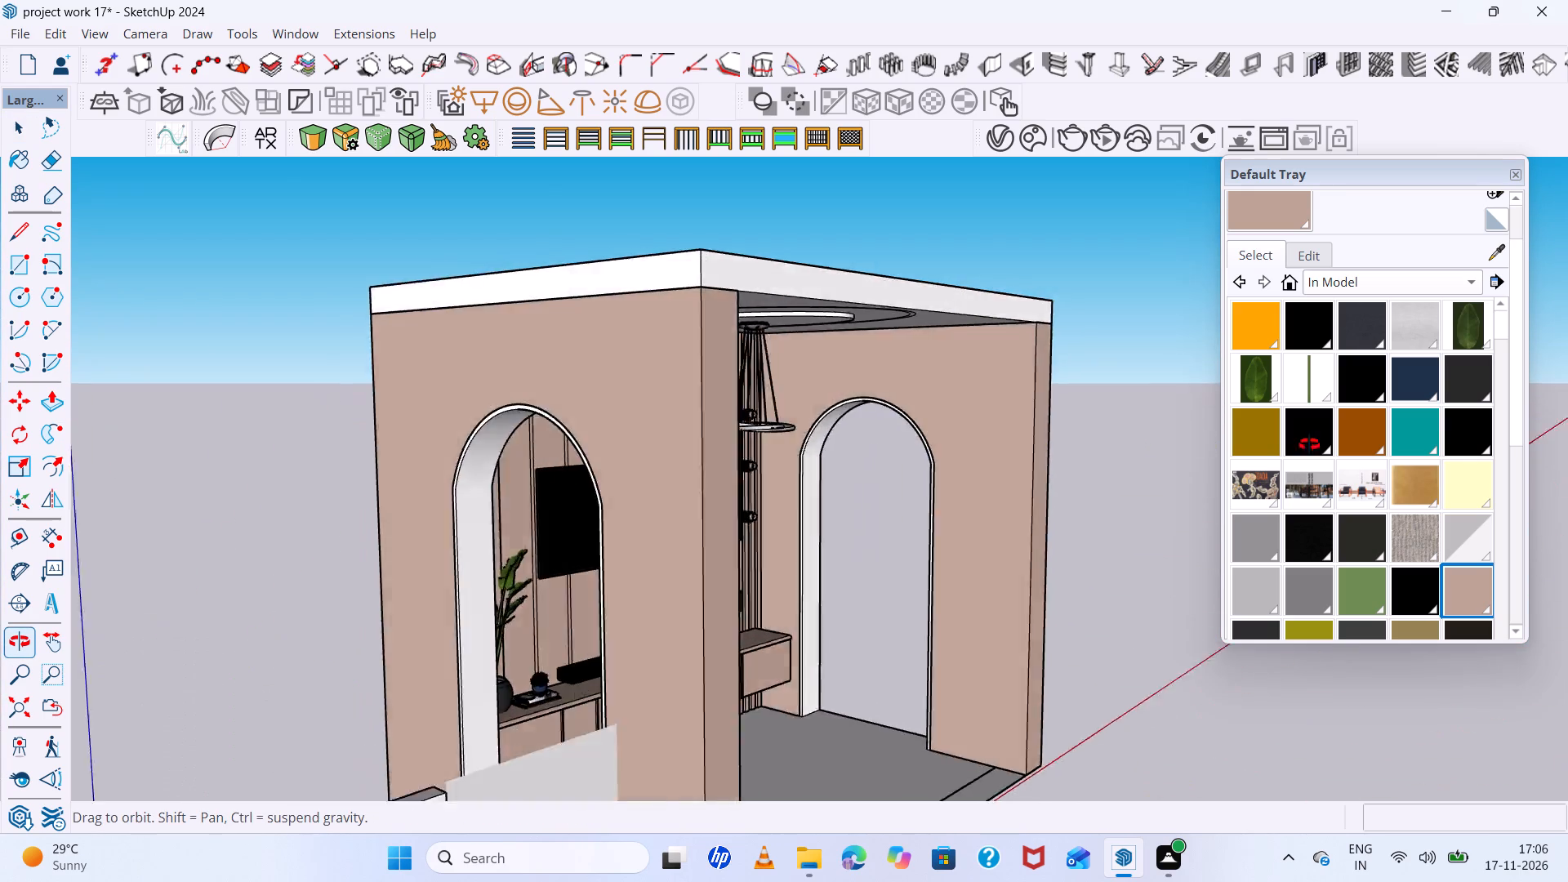
middle_drag(1309, 444, 817, 416)
scroll(817, 416, down, 1)
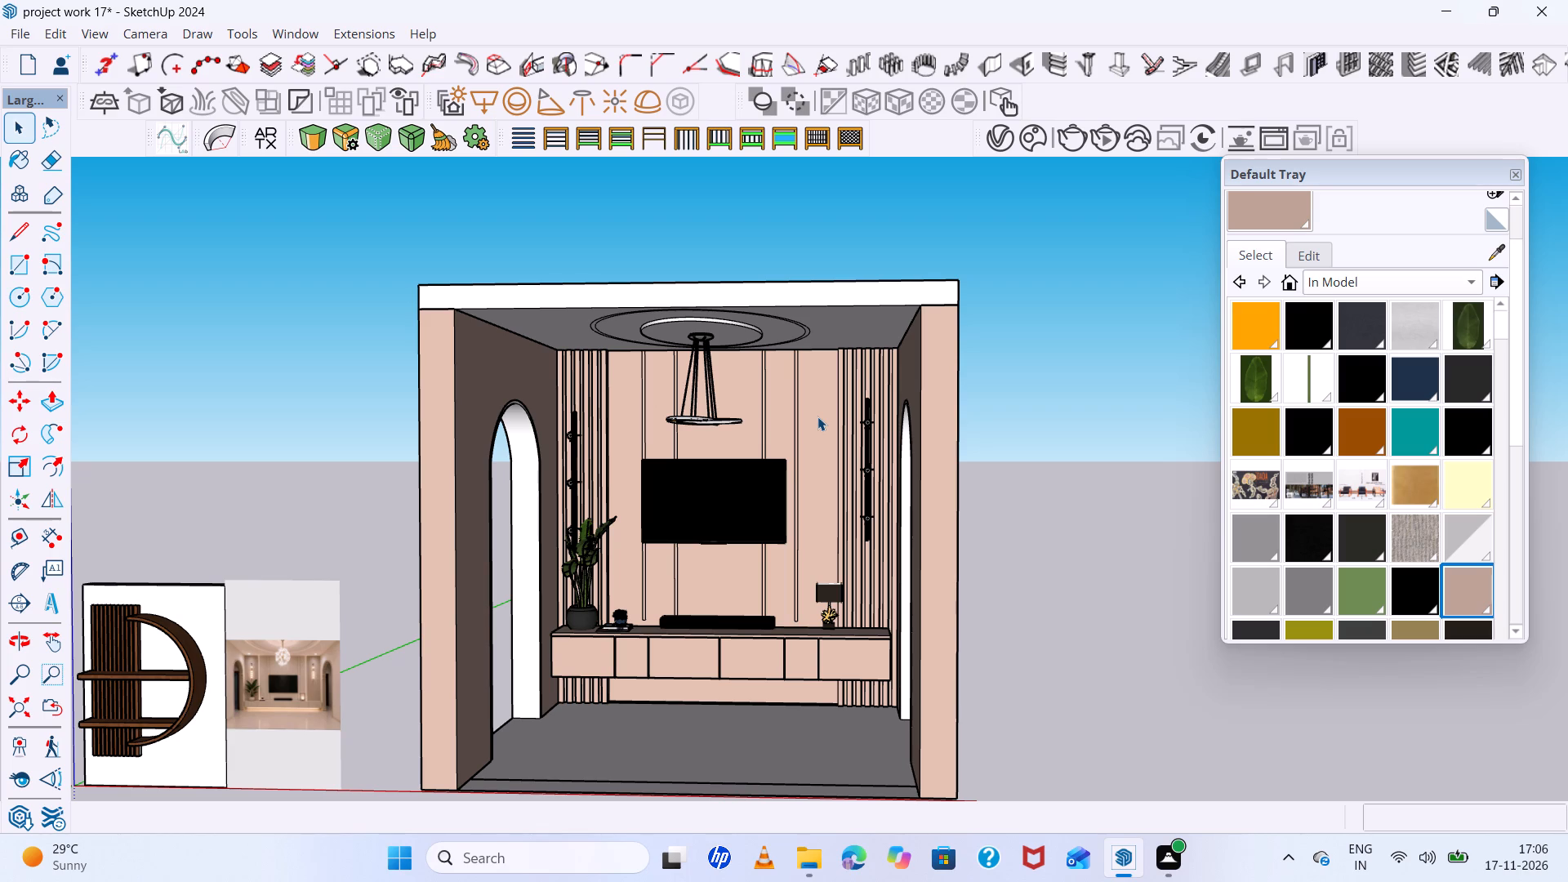
scroll(817, 416, down, 1)
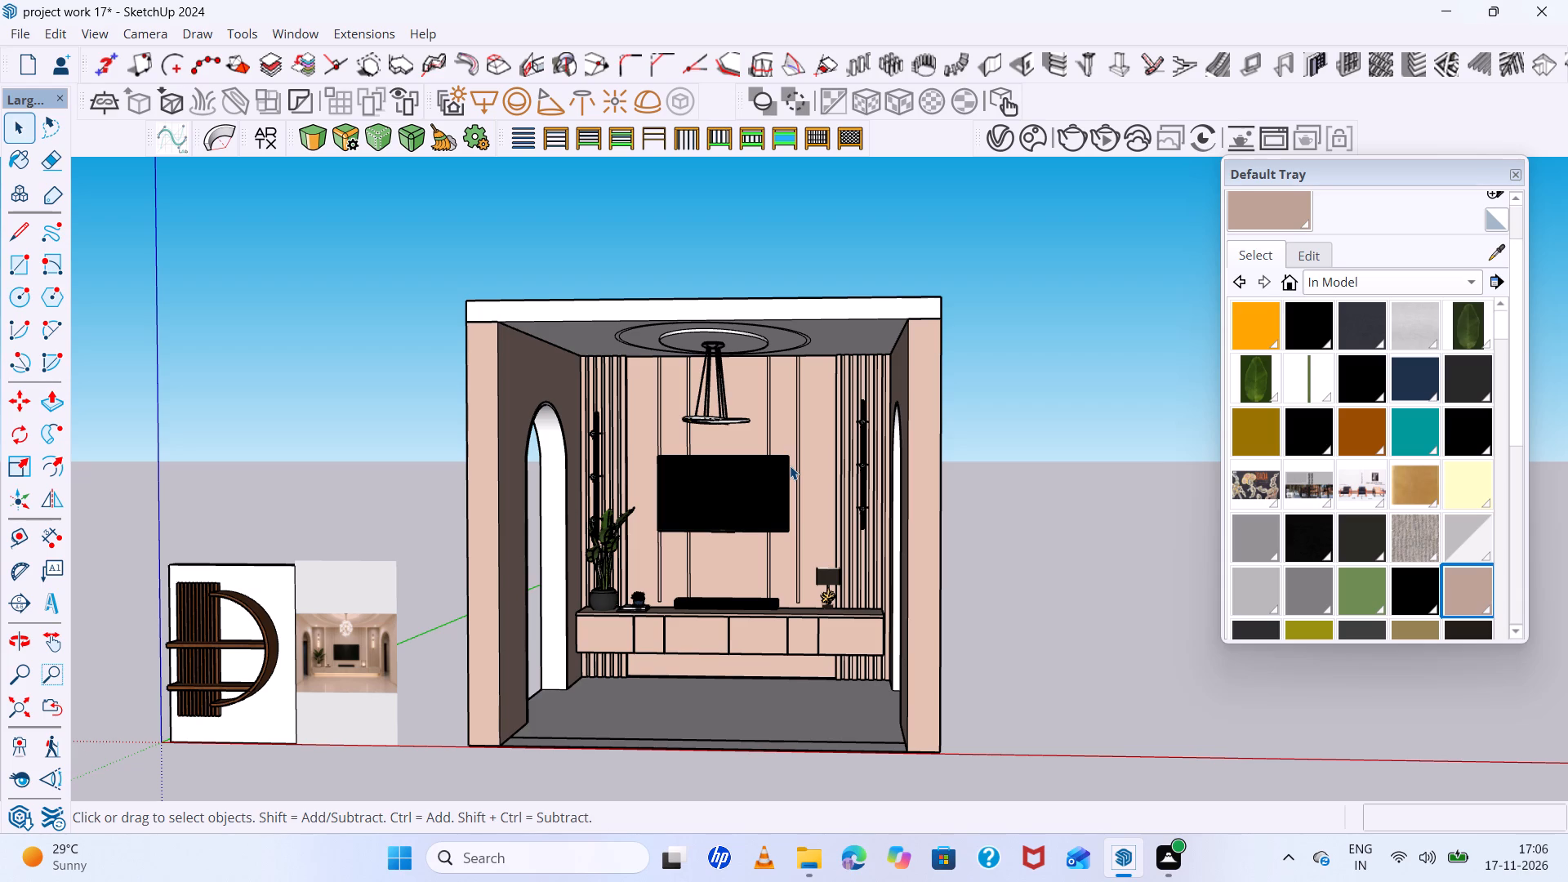
scroll(790, 465, up, 1)
scroll(790, 465, down, 5)
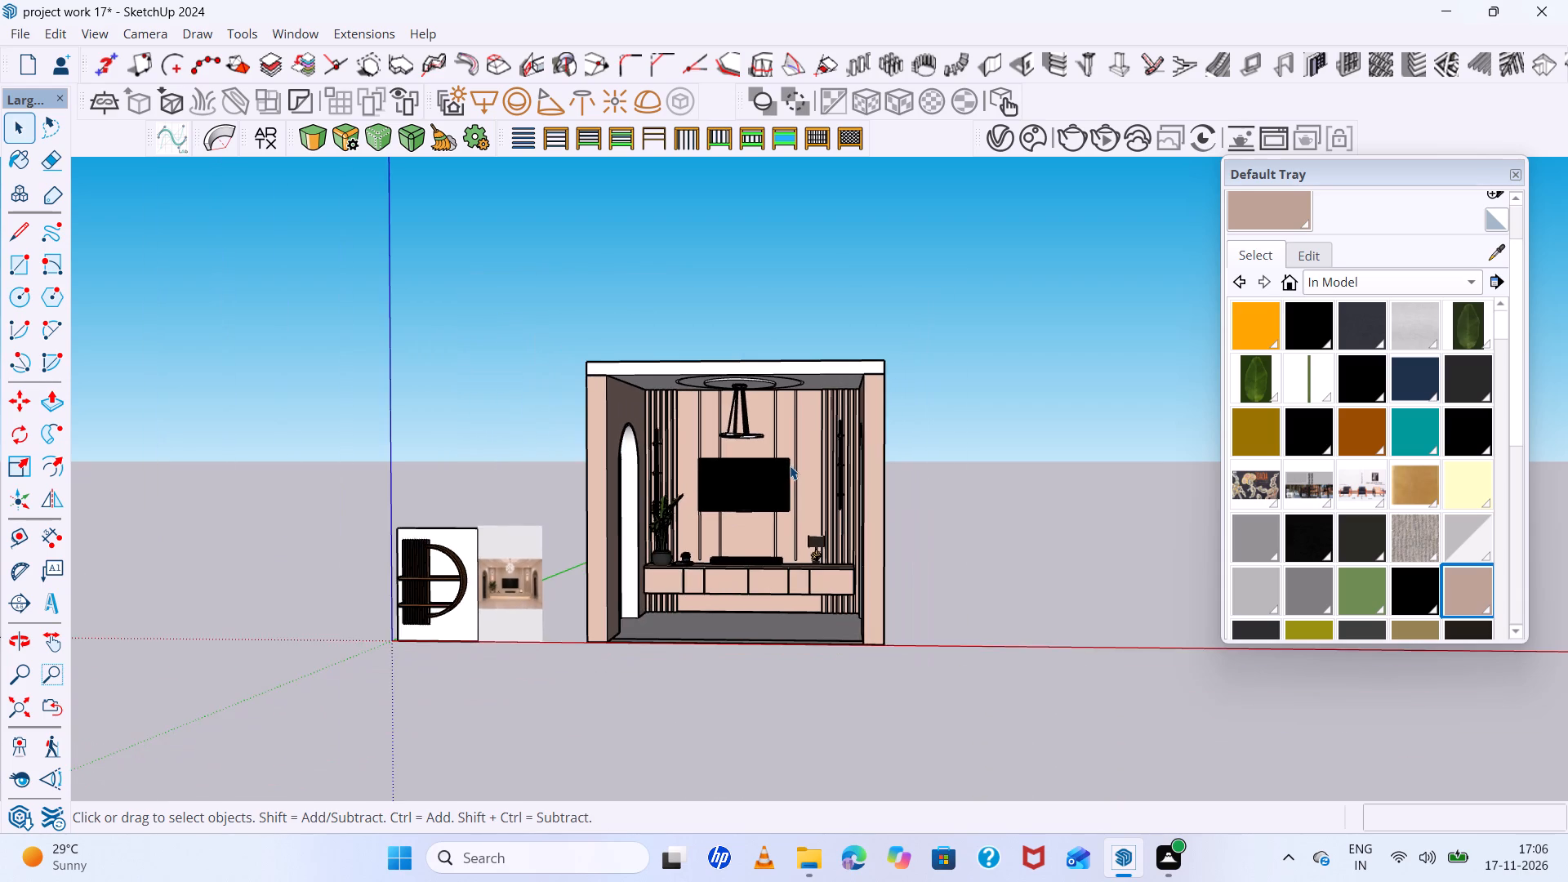
middle_drag(790, 465, 690, 509)
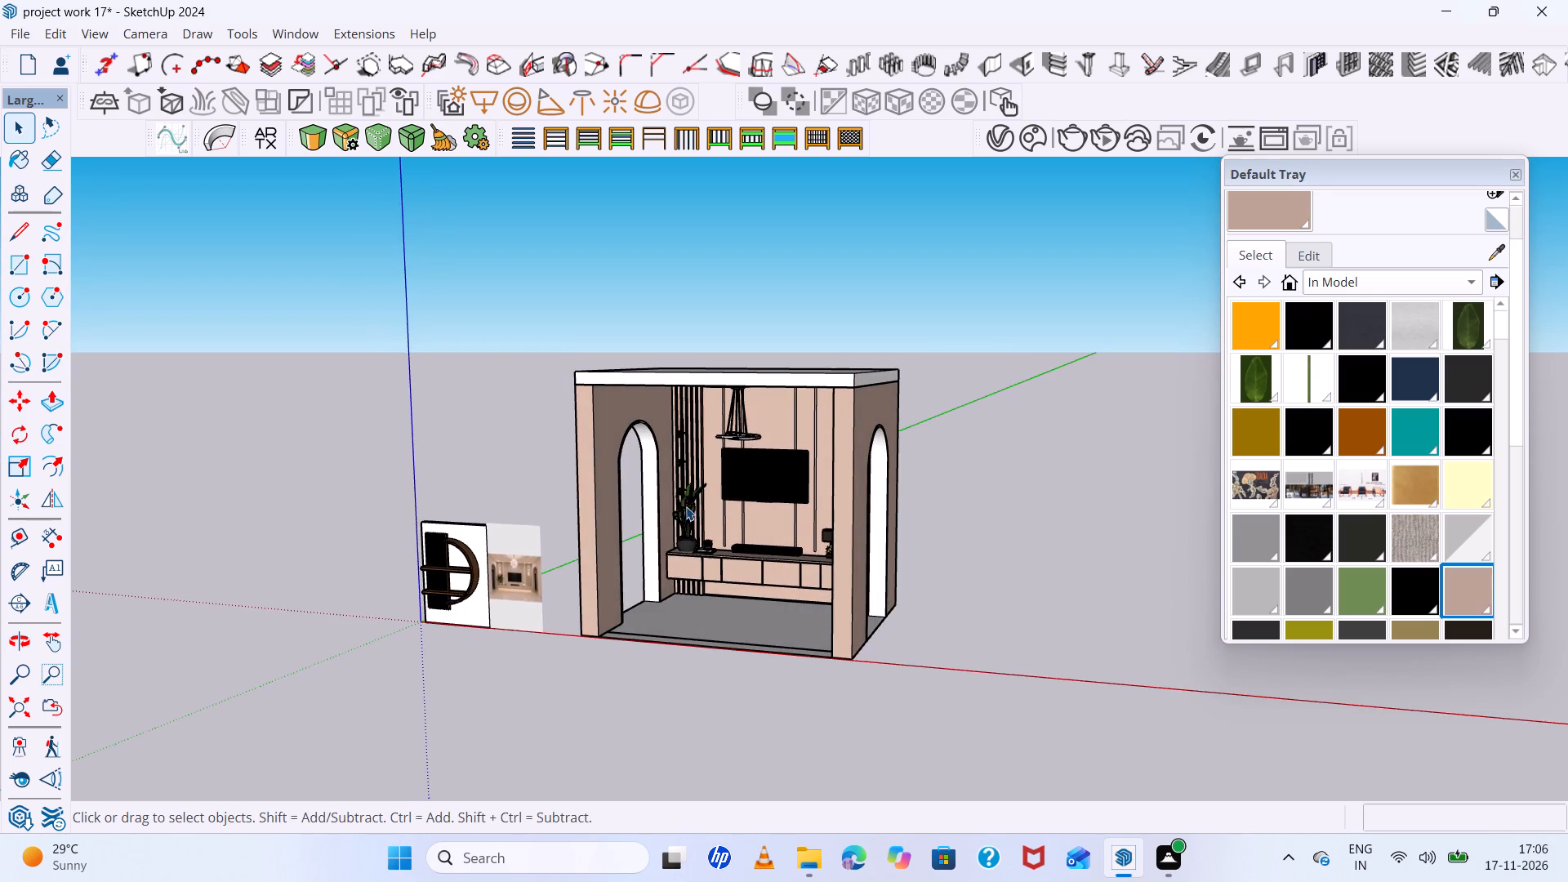
scroll(686, 506, up, 6)
scroll(686, 506, down, 7)
middle_drag(686, 506, 679, 560)
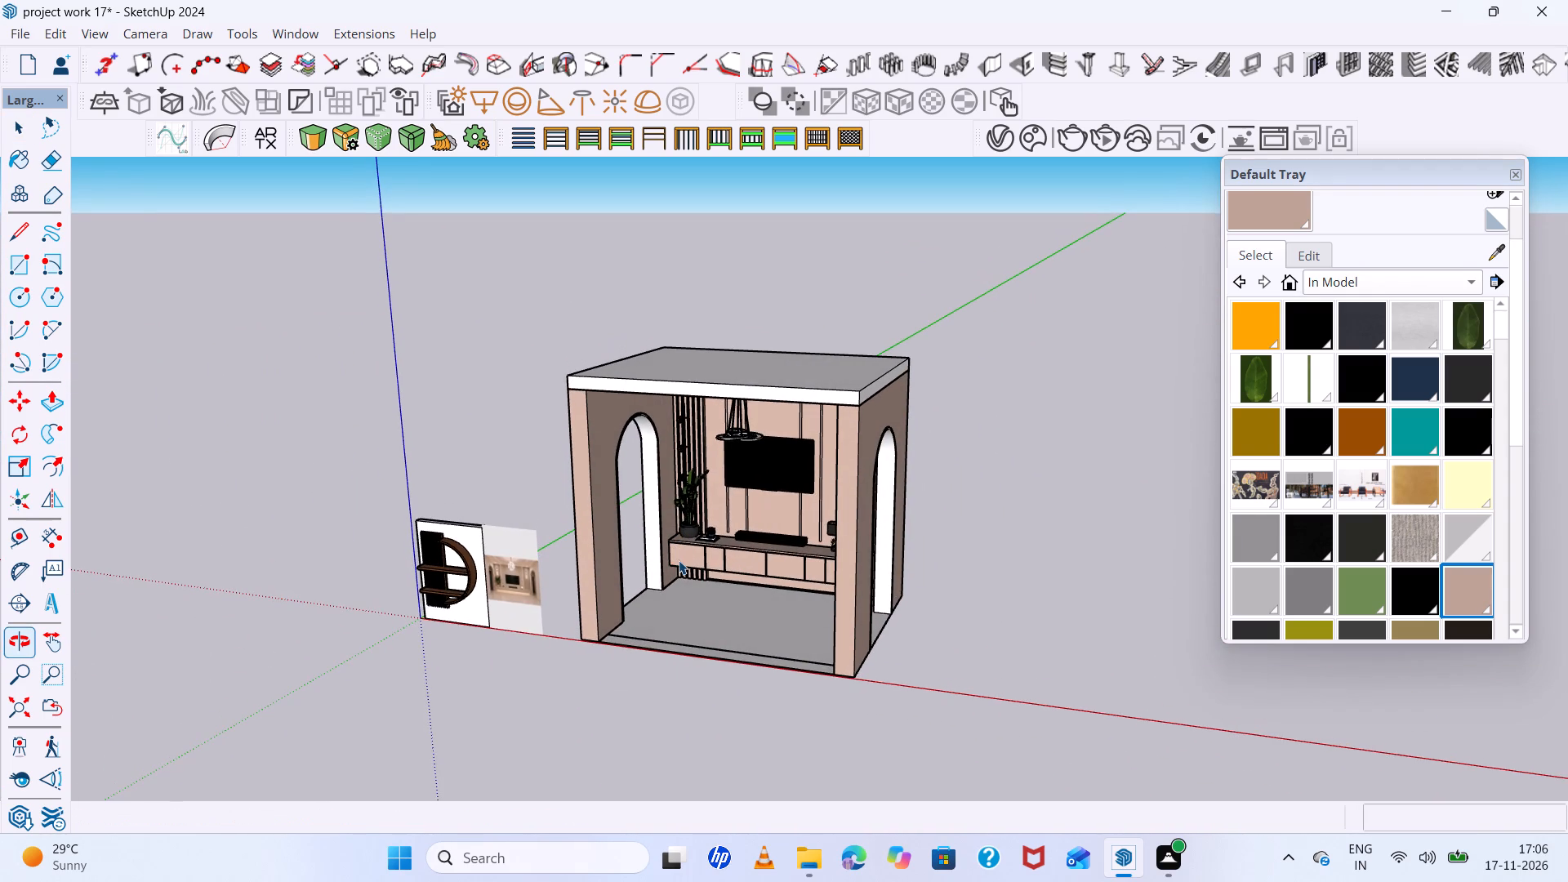
scroll(679, 560, down, 12)
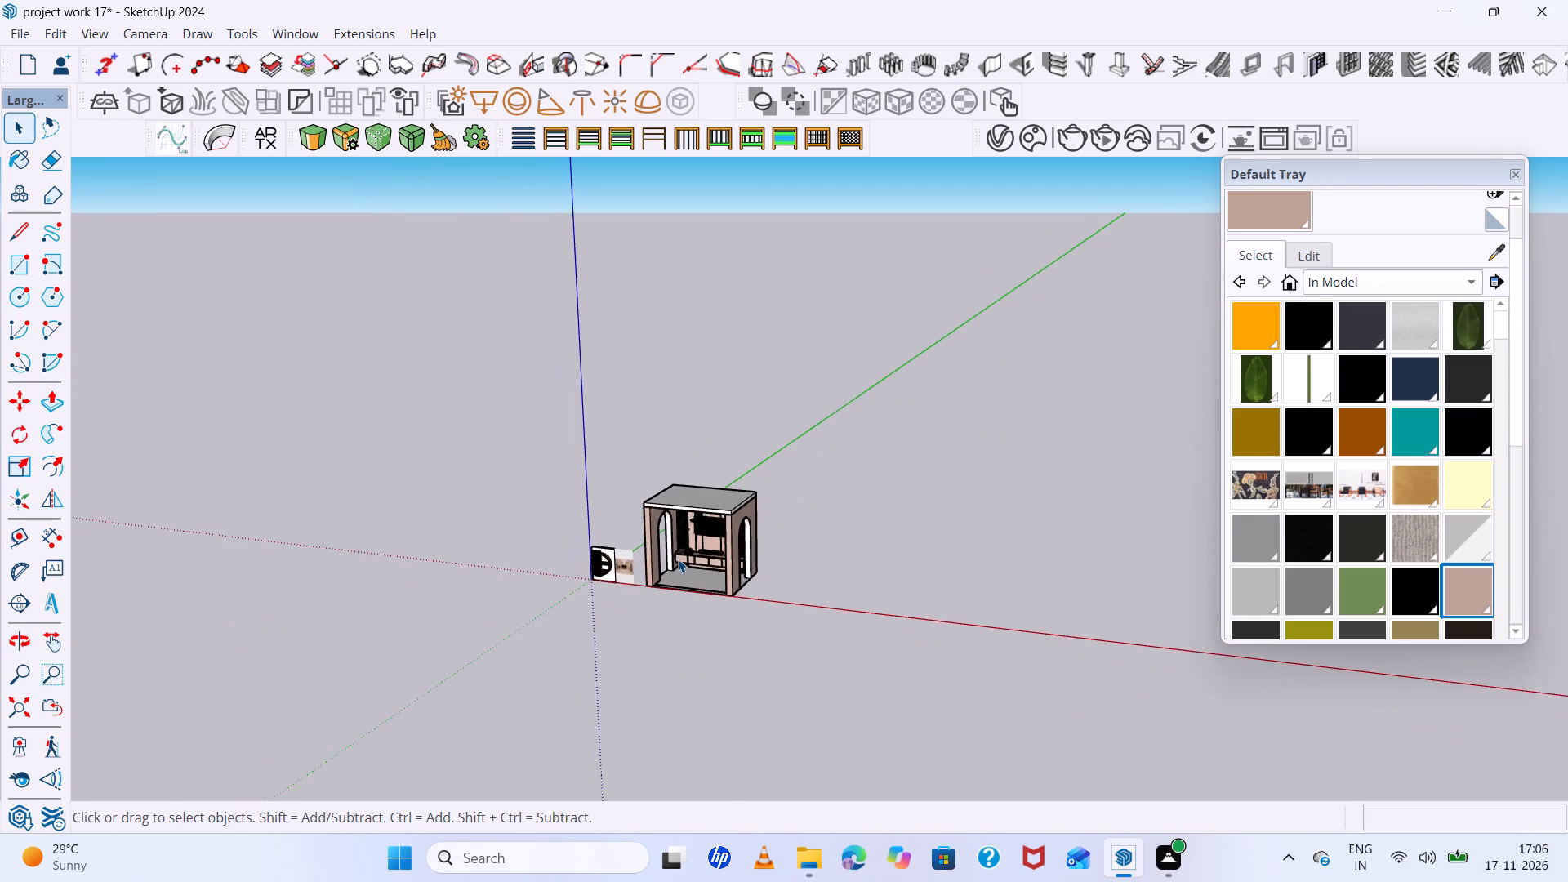
scroll(678, 559, down, 4)
middle_drag(678, 558, 870, 429)
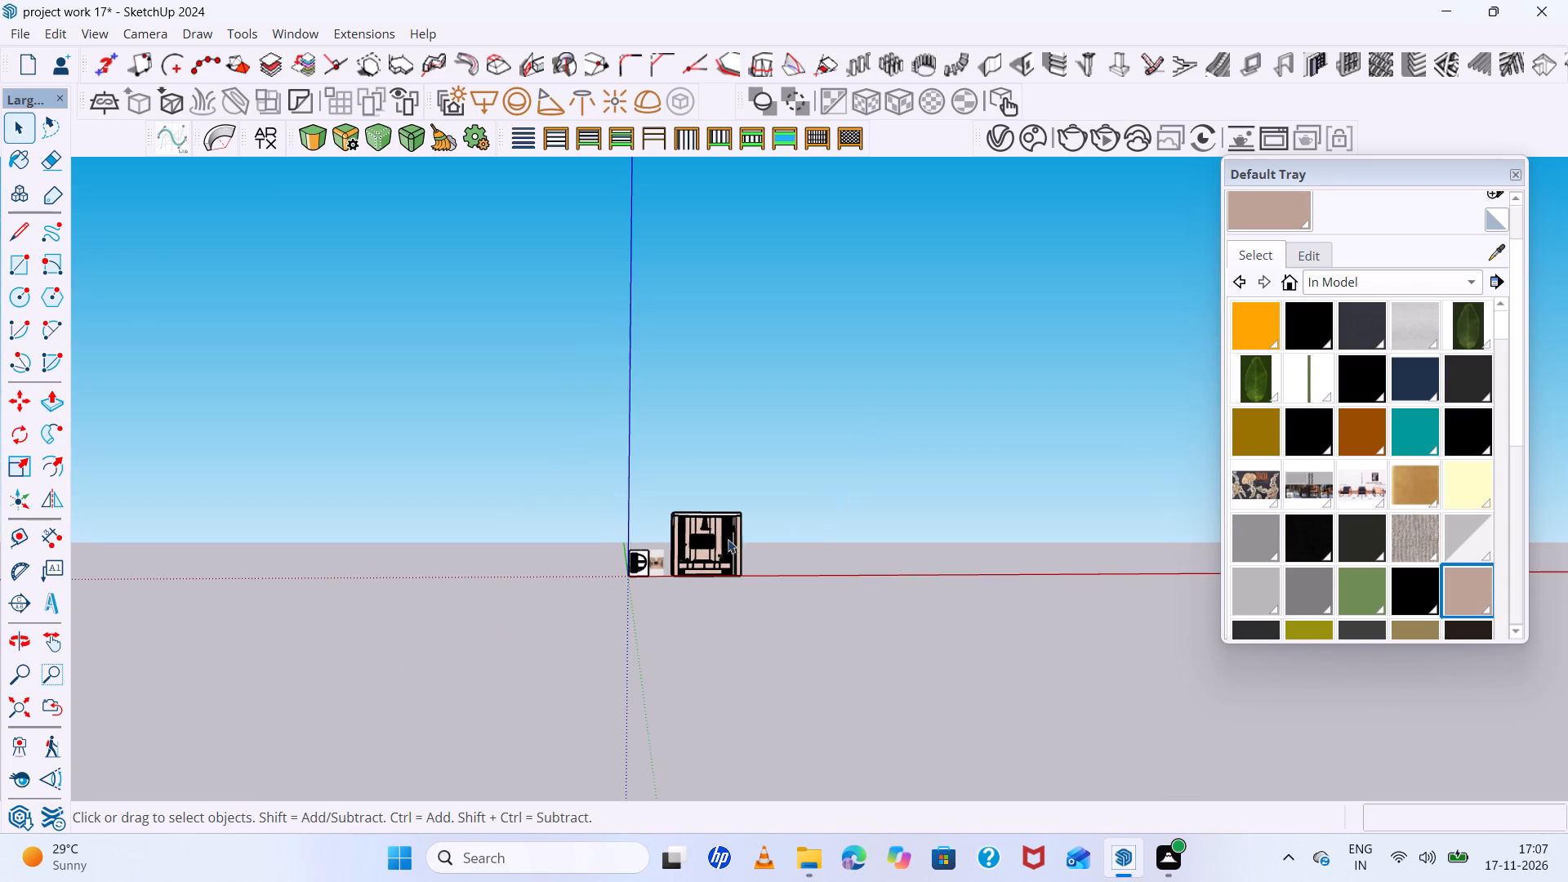
scroll(681, 537, up, 16)
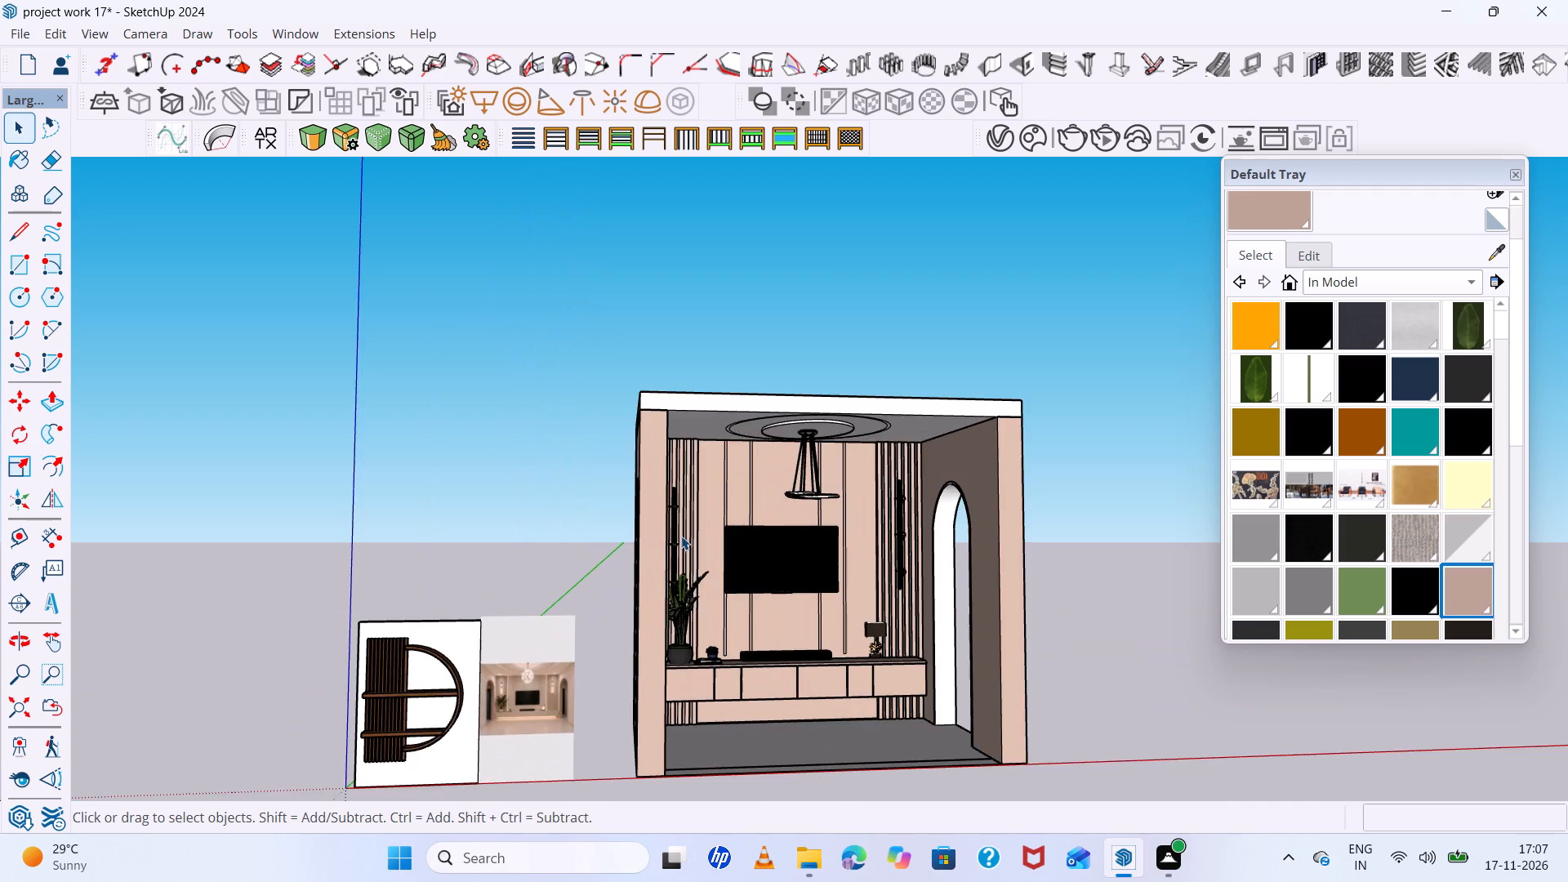
scroll(681, 536, down, 7)
middle_drag(681, 536, 414, 261)
scroll(809, 514, up, 2)
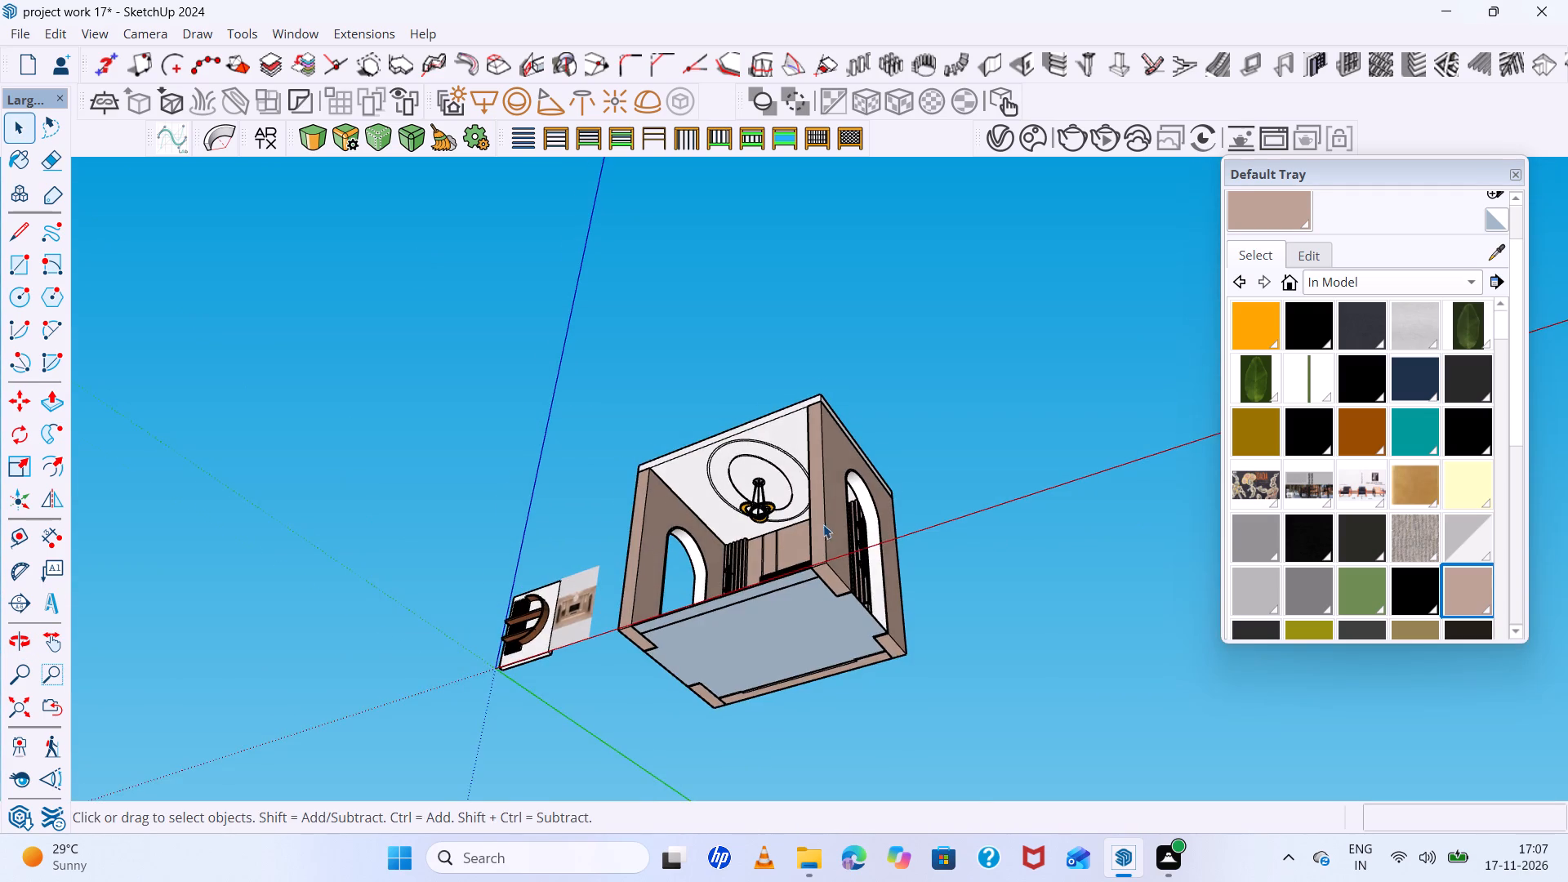
scroll(823, 524, up, 6)
scroll(832, 508, down, 6)
middle_drag(831, 498, 1107, 870)
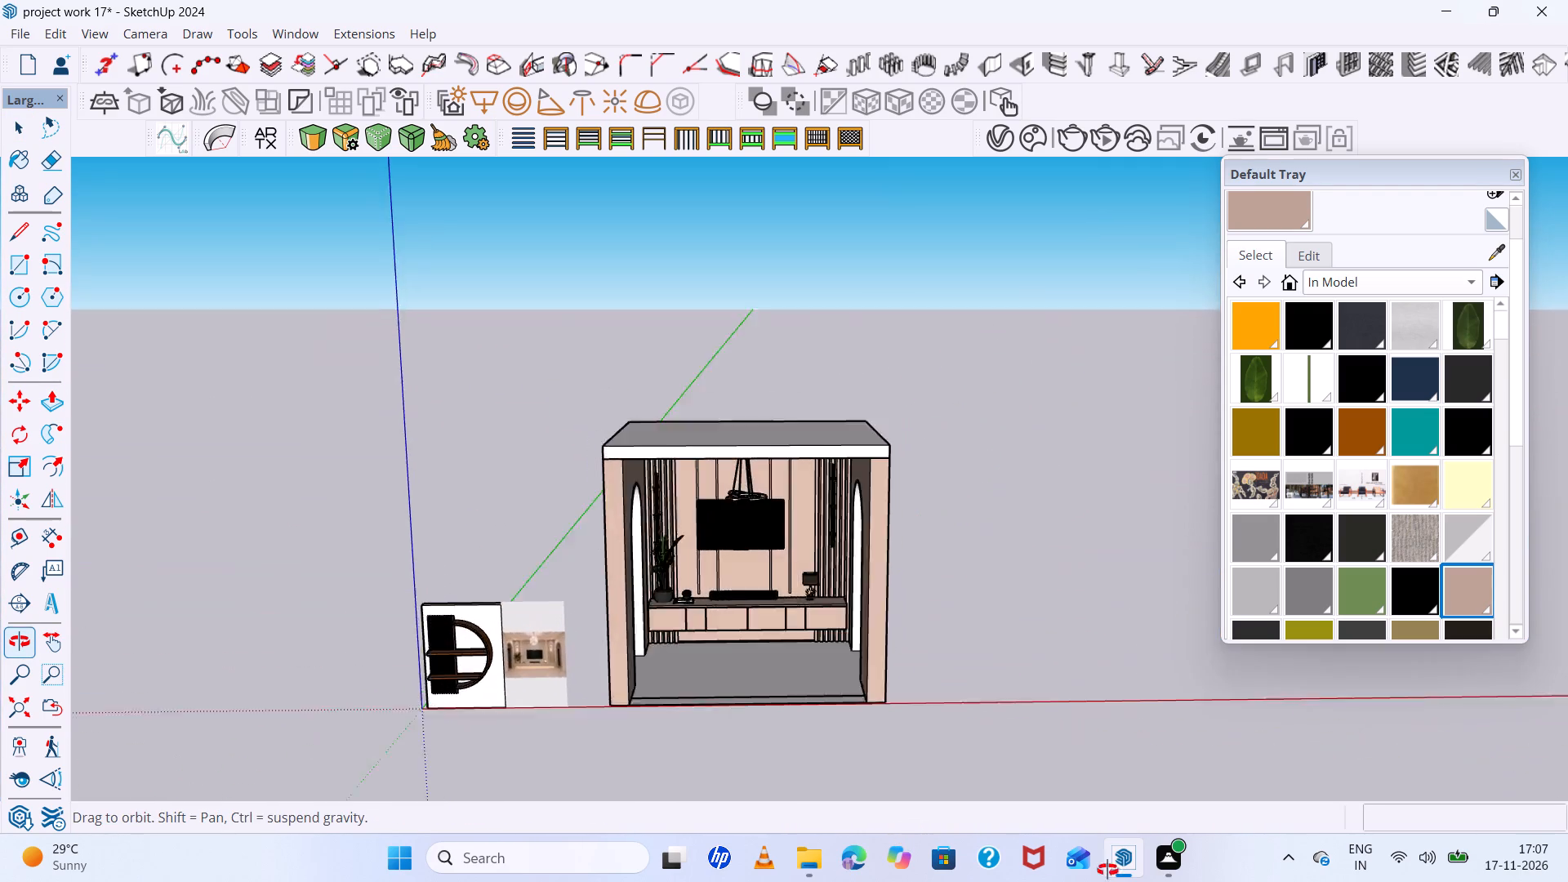
middle_drag(1107, 870, 884, 798)
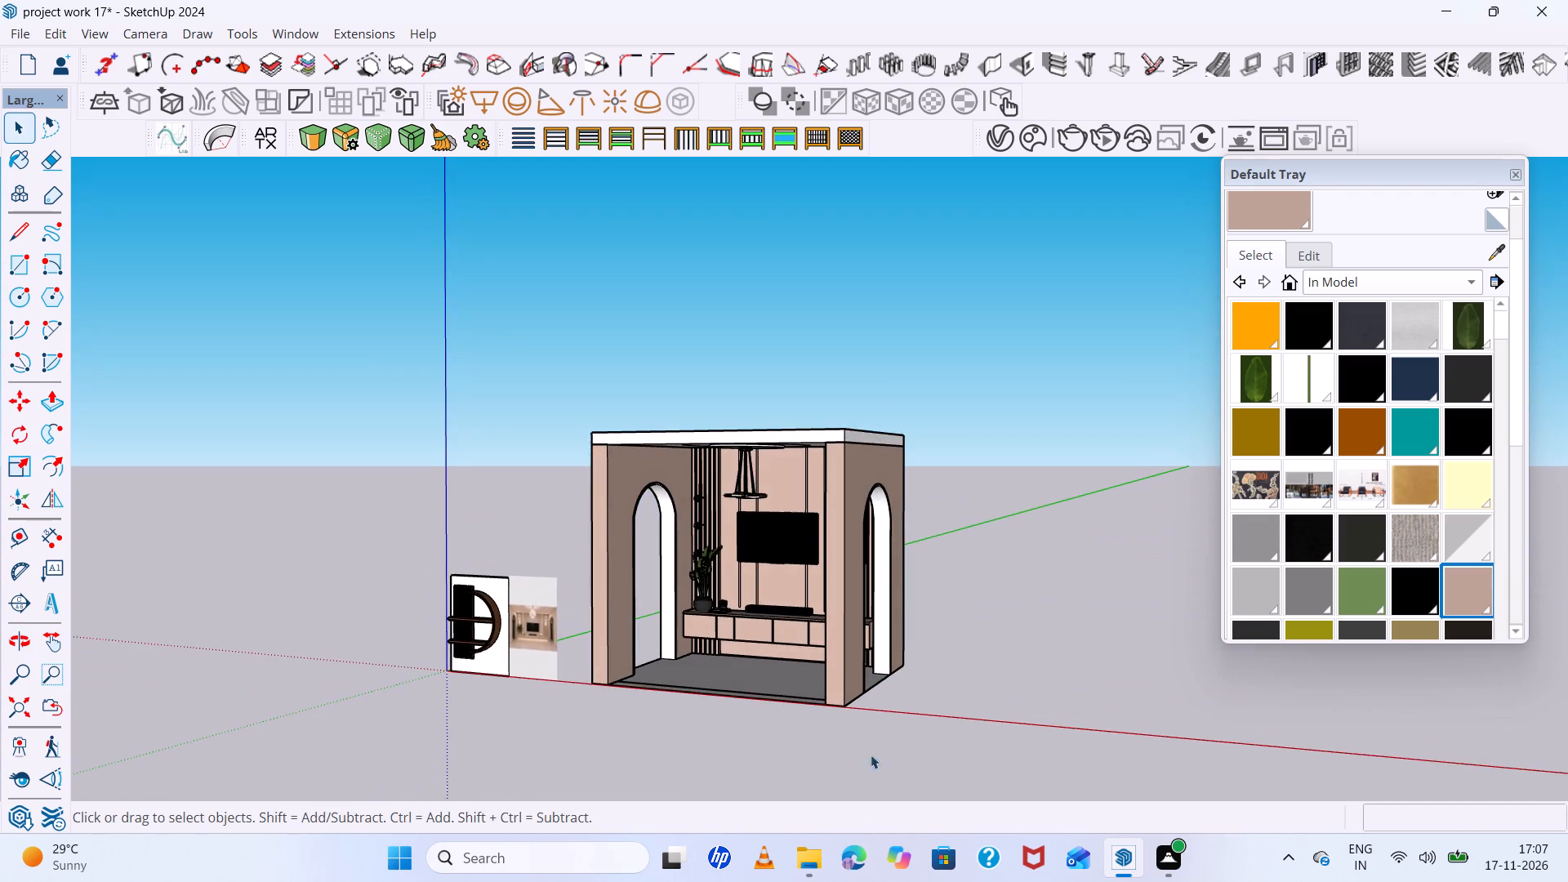
scroll(764, 604, up, 16)
scroll(763, 597, up, 7)
scroll(763, 597, down, 2)
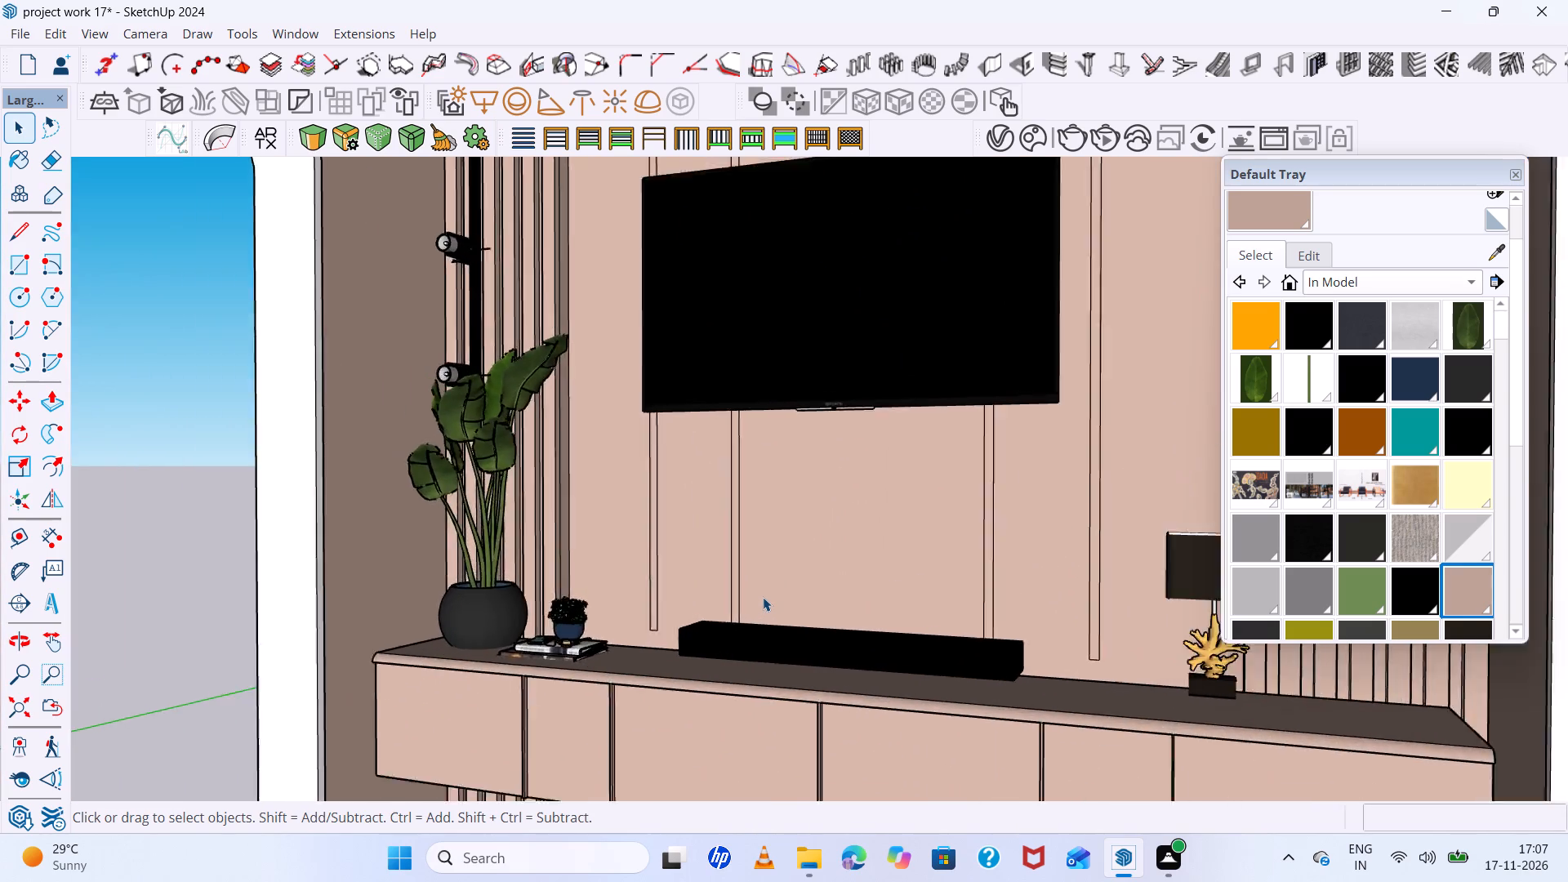
scroll(763, 597, down, 13)
middle_drag(764, 597, 909, 597)
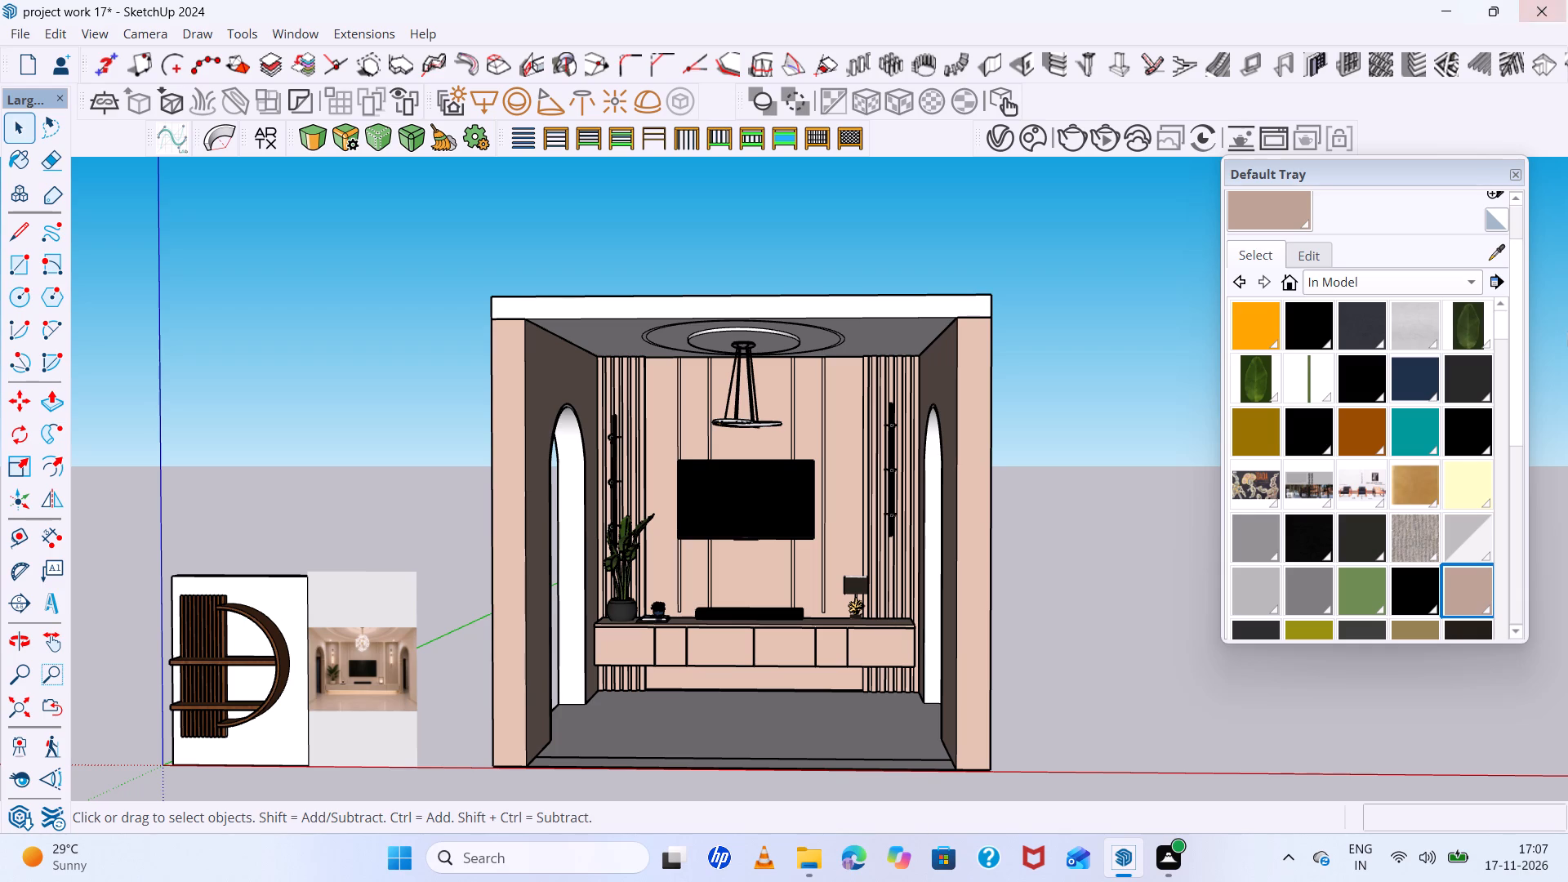
Delete the reference image standing between the round shelf panel and the TV-wall room.
scroll(865, 497, down, 6)
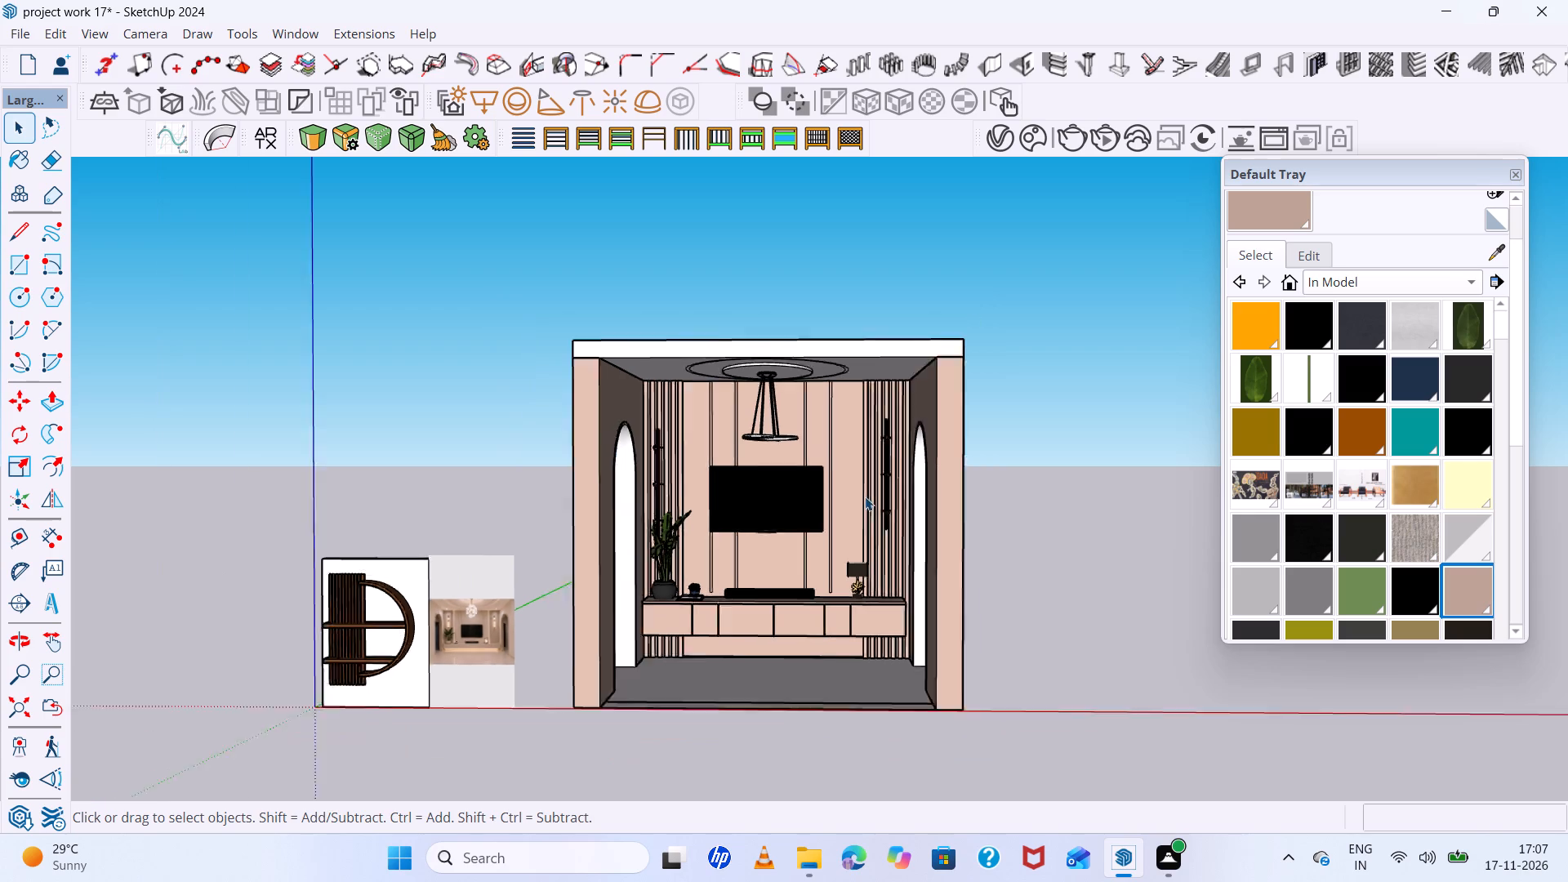
middle_drag(904, 548, 912, 500)
scroll(831, 523, up, 6)
middle_drag(828, 519, 809, 518)
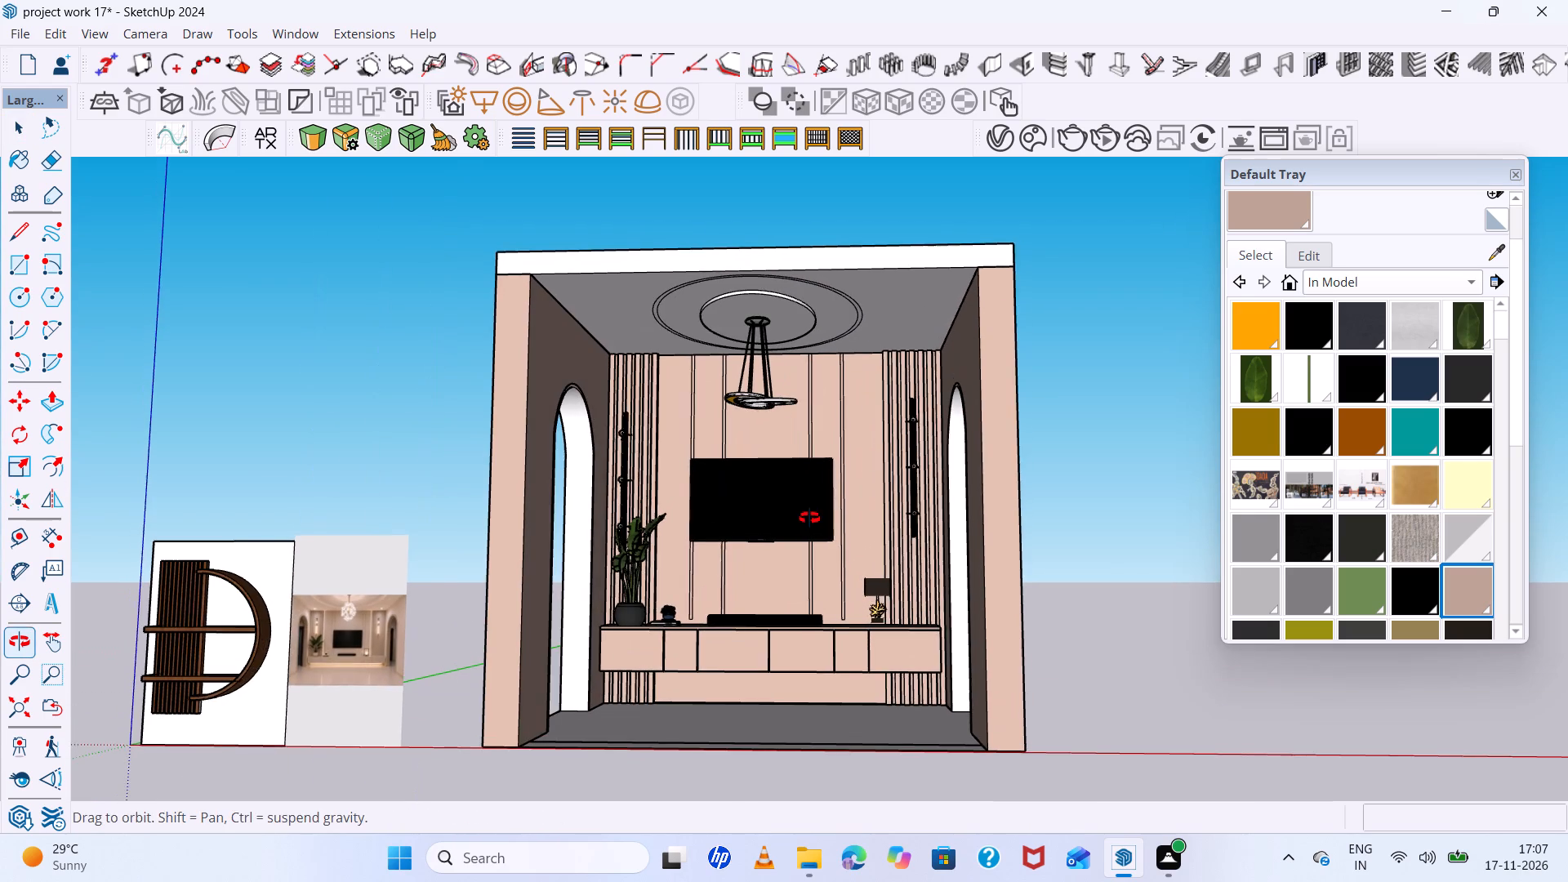
middle_drag(809, 518, 808, 518)
scroll(808, 518, up, 1)
click(325, 616)
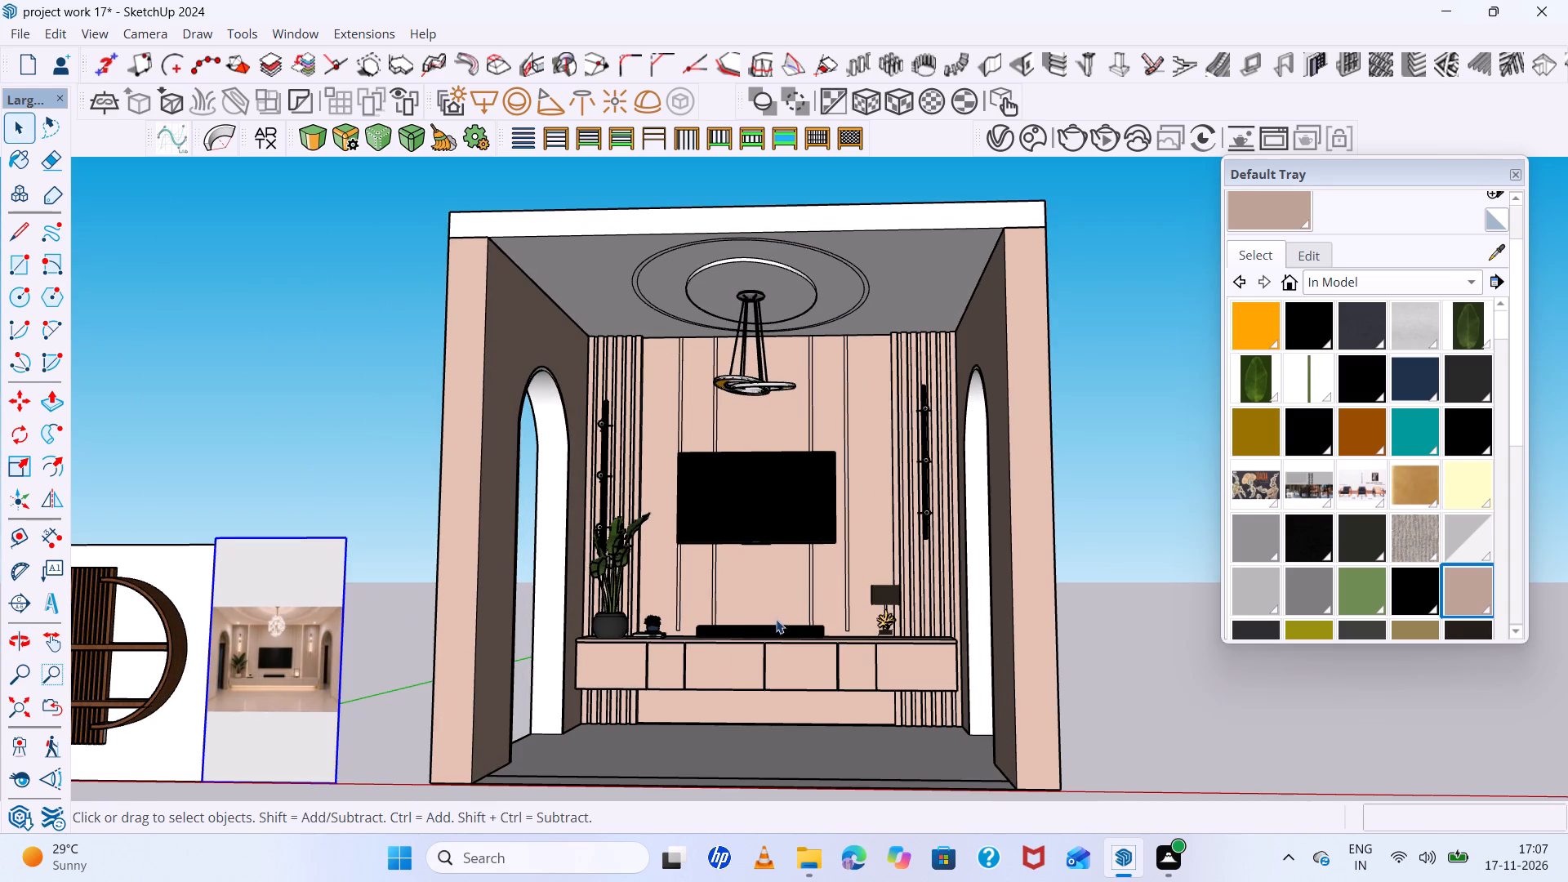
key(Delete)
Select the complete TV-wall room and move it about 3' 6" along the red axis toward the round shelf panel, clearing the selection.
scroll(782, 610, down, 12)
middle_drag(783, 605, 783, 639)
drag(988, 409, 627, 722)
click(627, 722)
scroll(749, 702, up, 6)
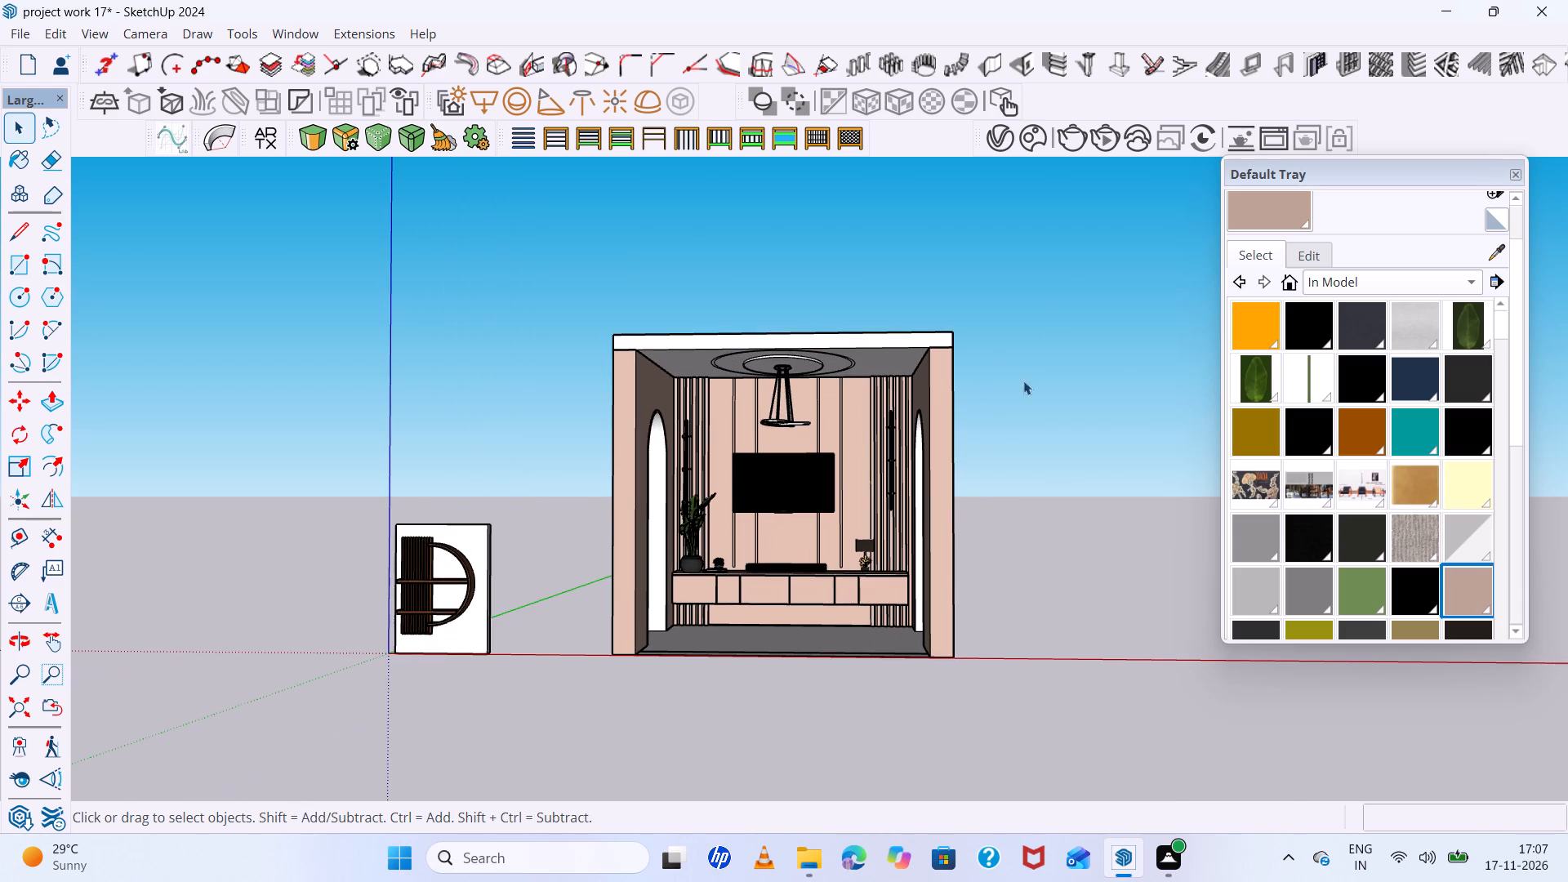
drag(1080, 265, 591, 690)
scroll(861, 675, down, 3)
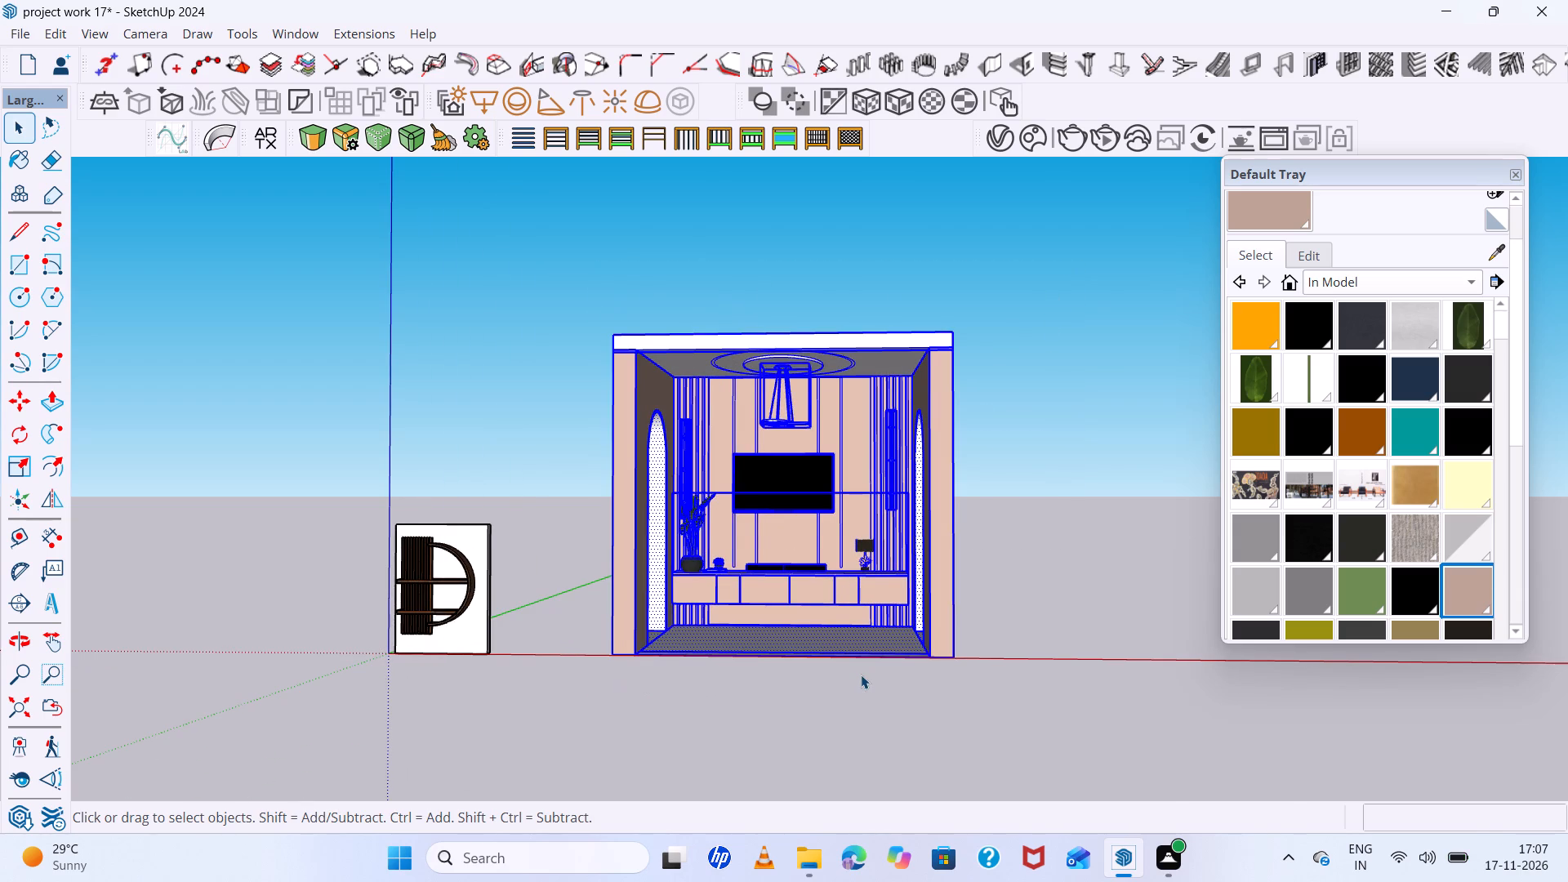
middle_drag(861, 675, 1001, 723)
middle_drag(822, 572, 887, 594)
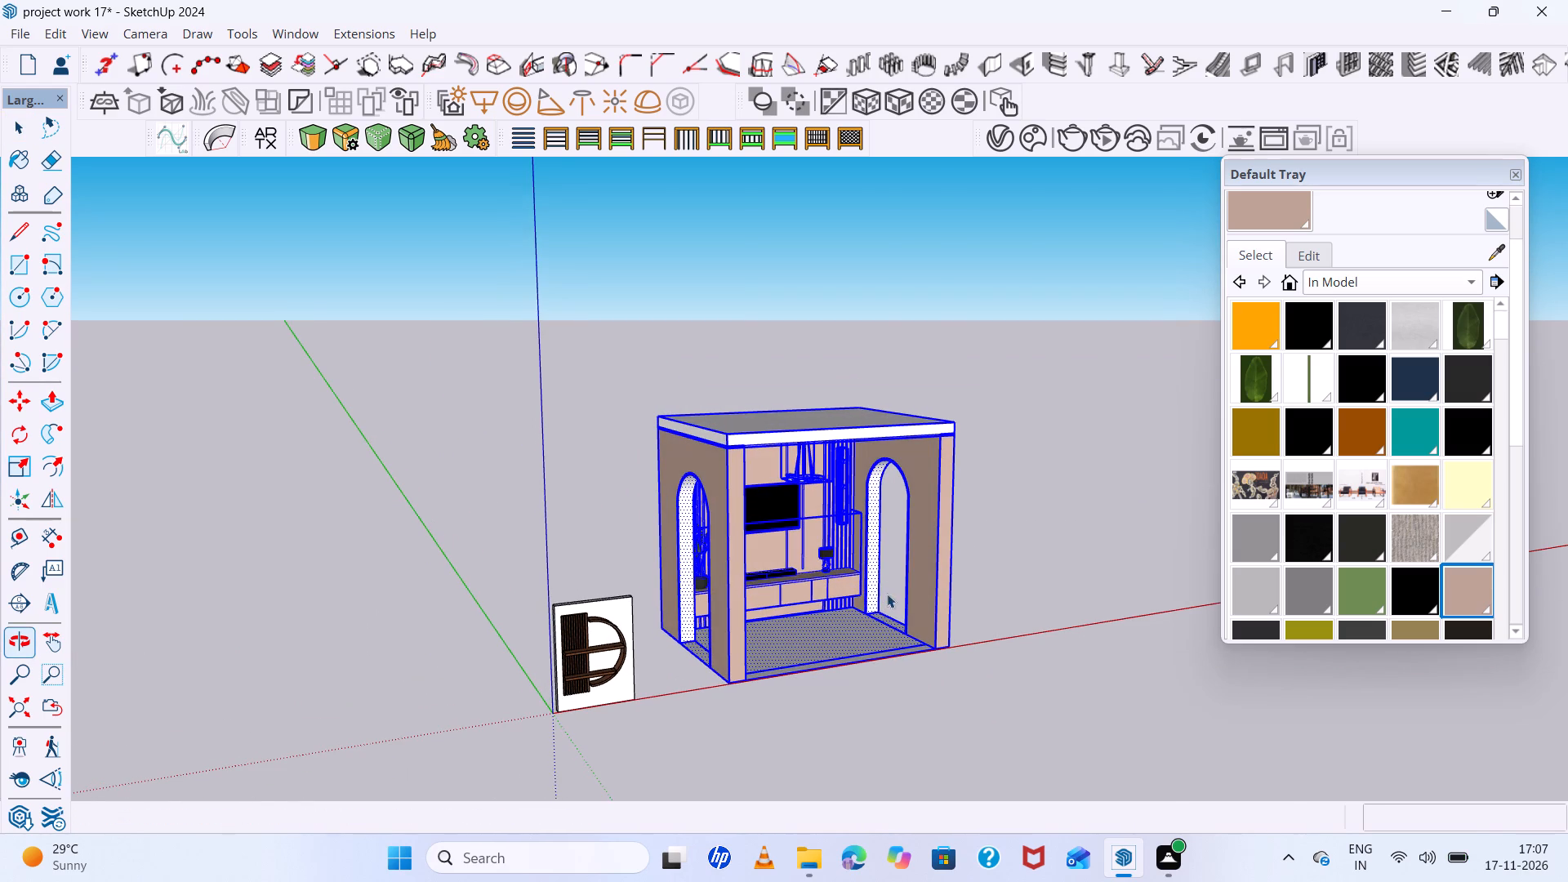
key(m)
click(947, 648)
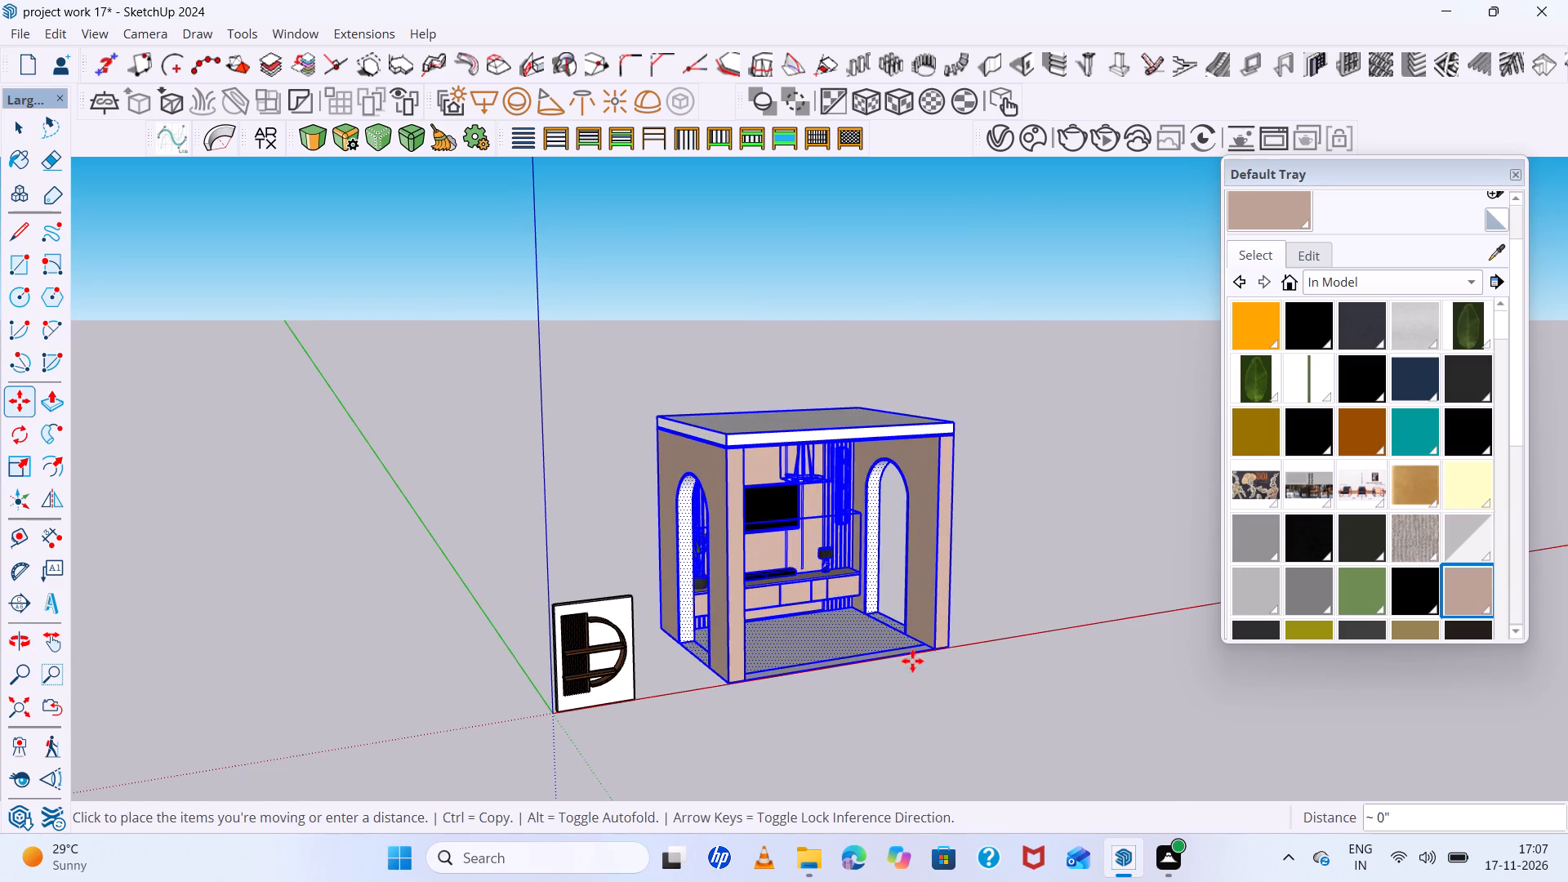
click(887, 670)
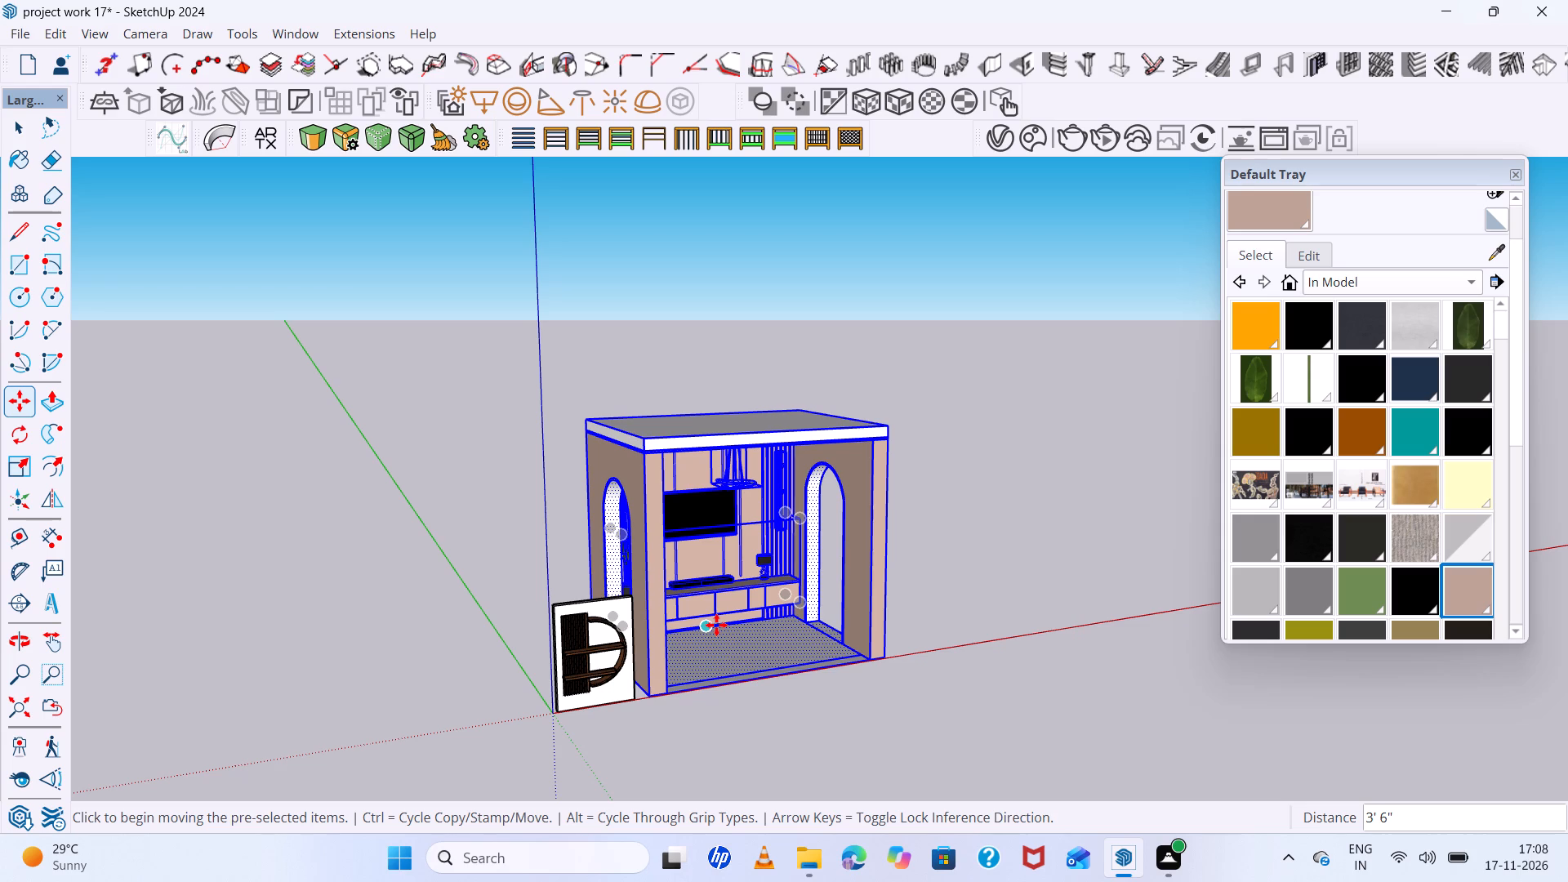
click(932, 614)
key(space)
click(933, 608)
Examine the repositioned TV-wall room from the front and both arched sides, checking its placement beside the round shelf panel.
scroll(864, 523, up, 5)
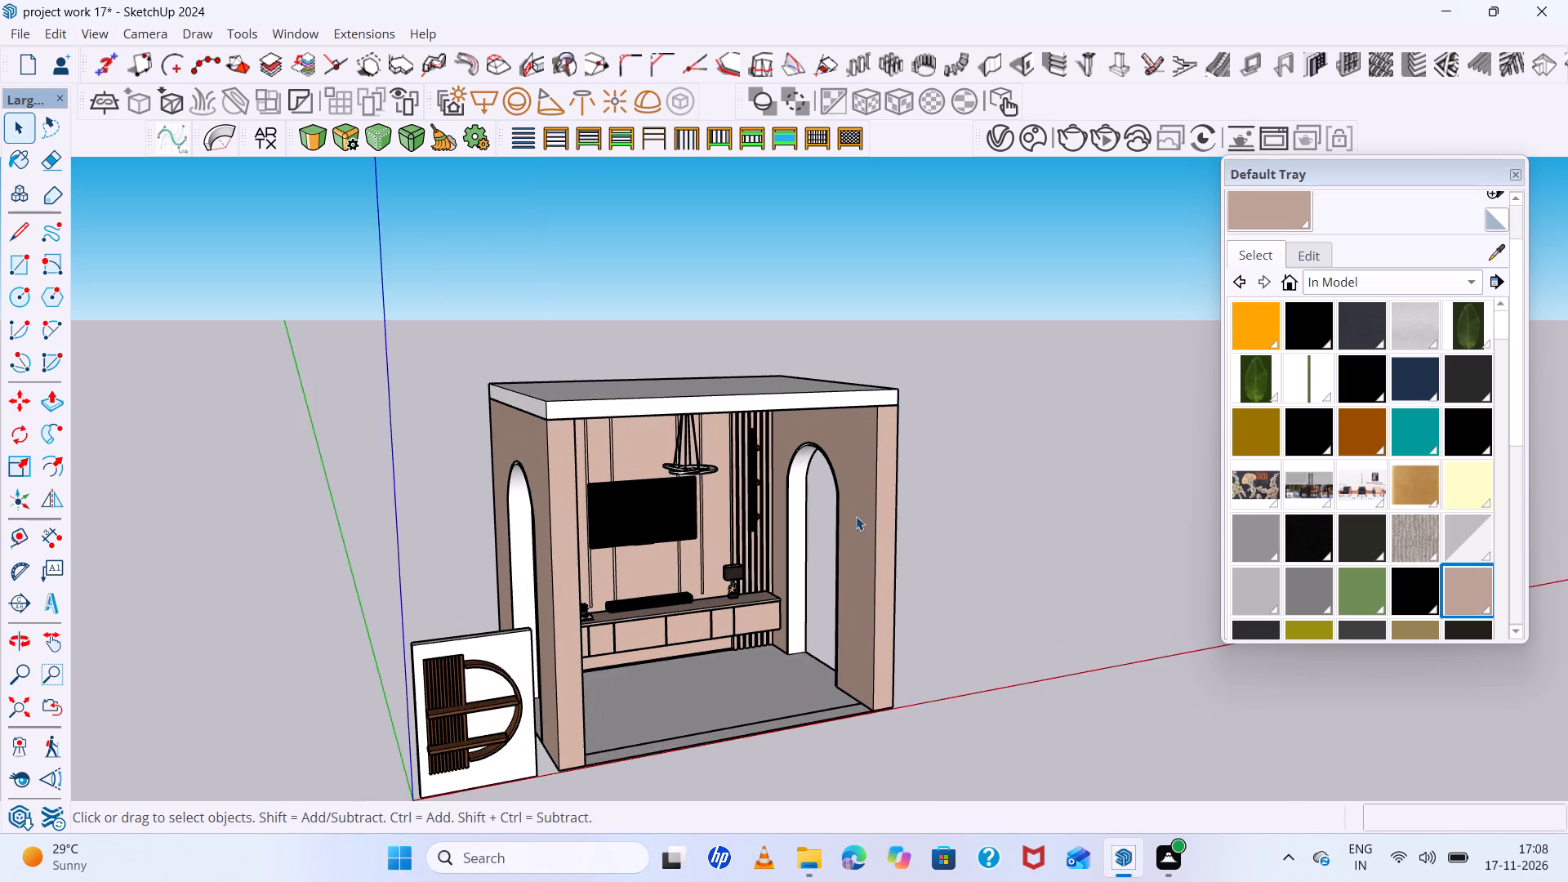
middle_drag(845, 509, 905, 502)
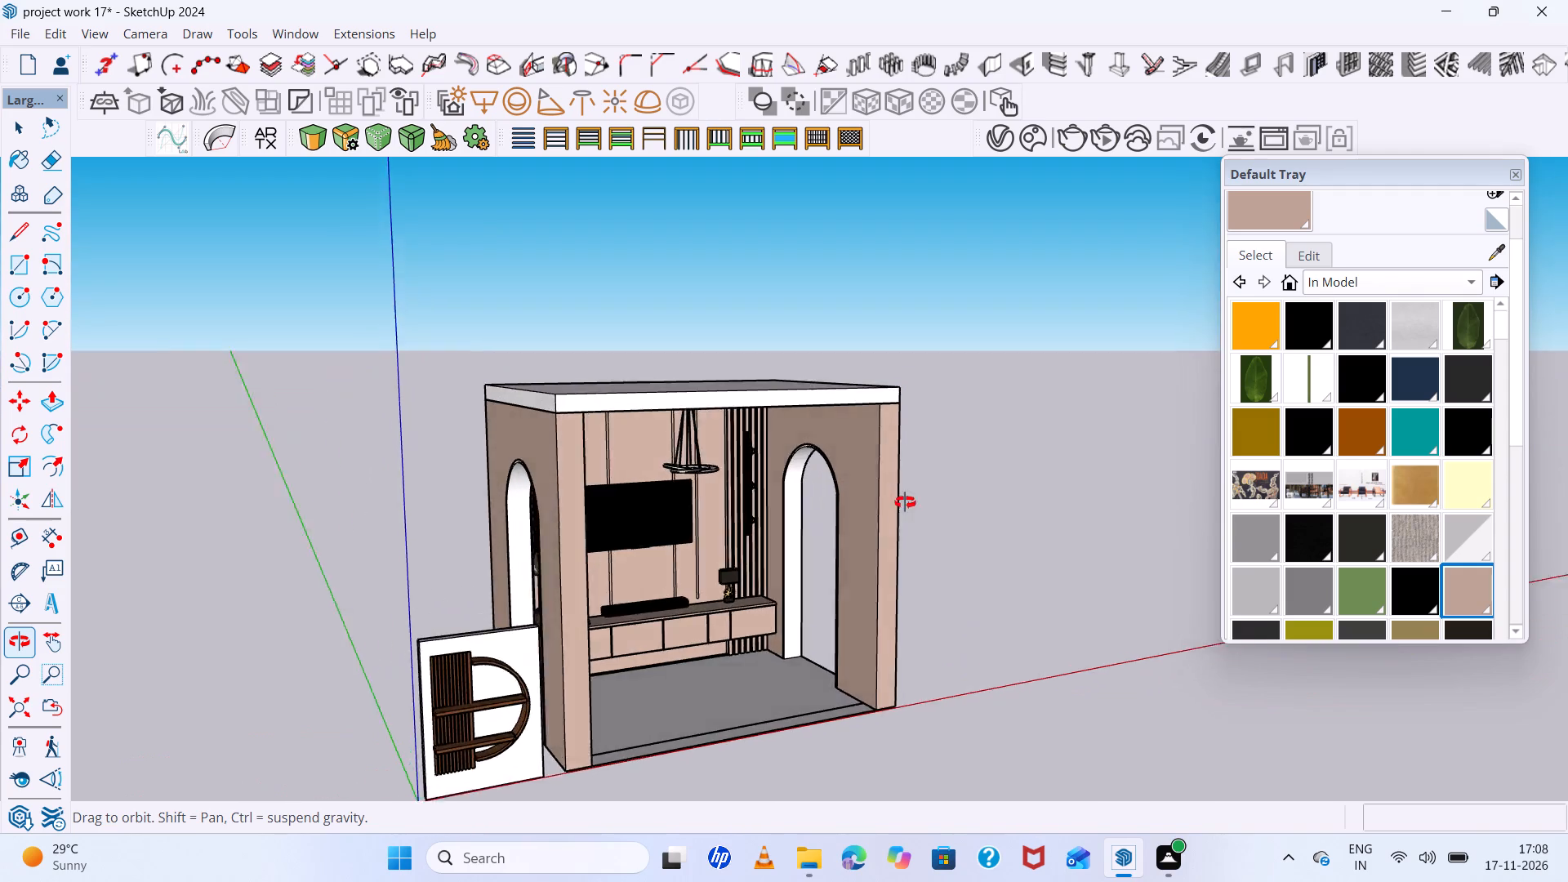
middle_drag(905, 502, 1161, 344)
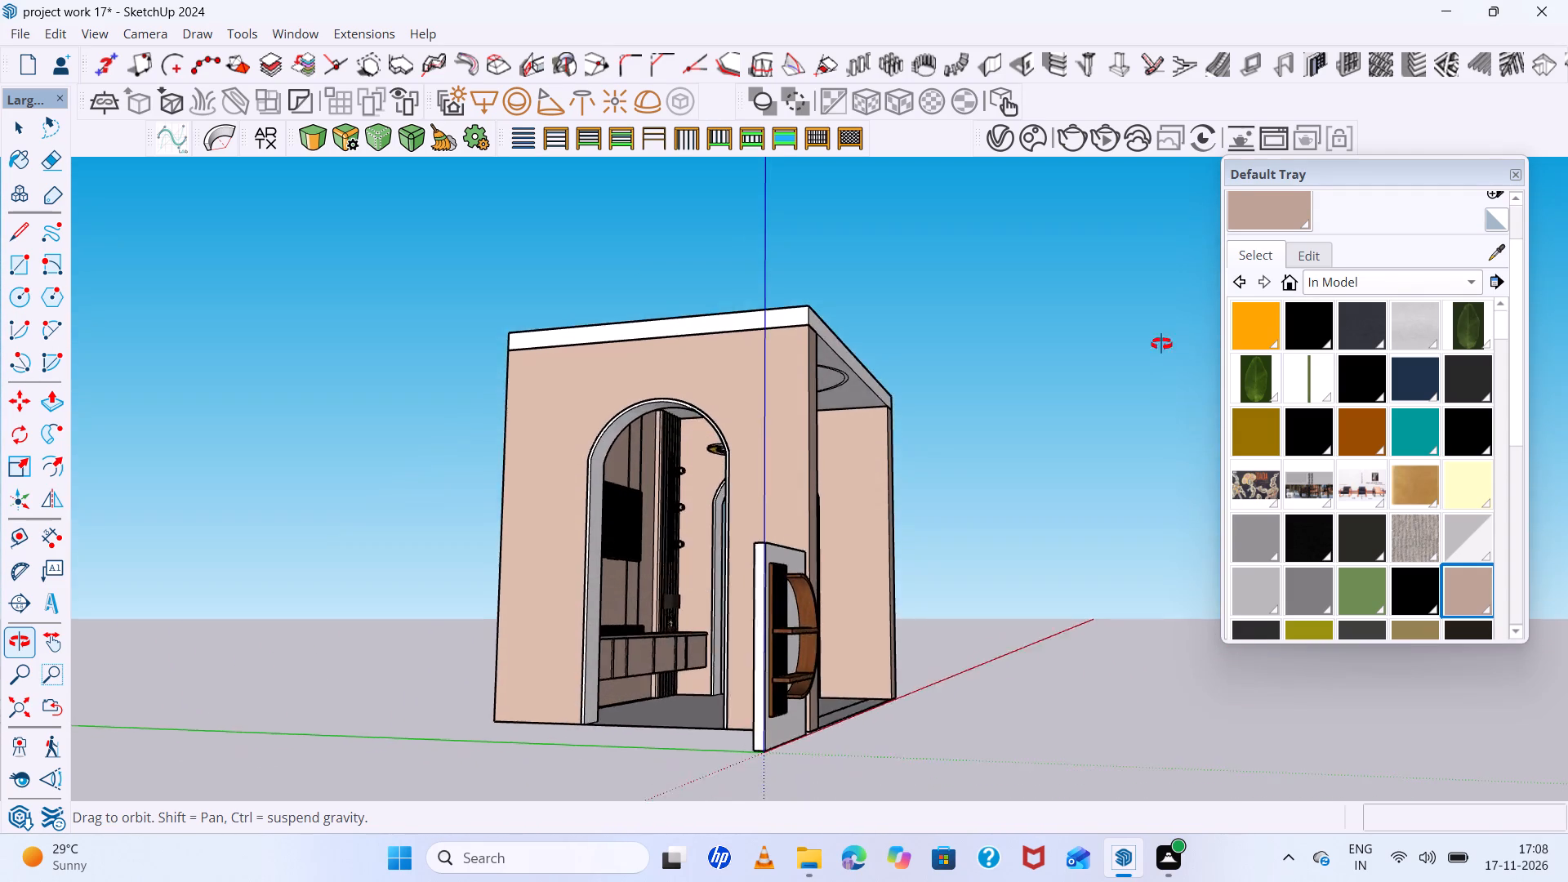
middle_drag(1161, 344, 252, 421)
scroll(1138, 338, up, 1)
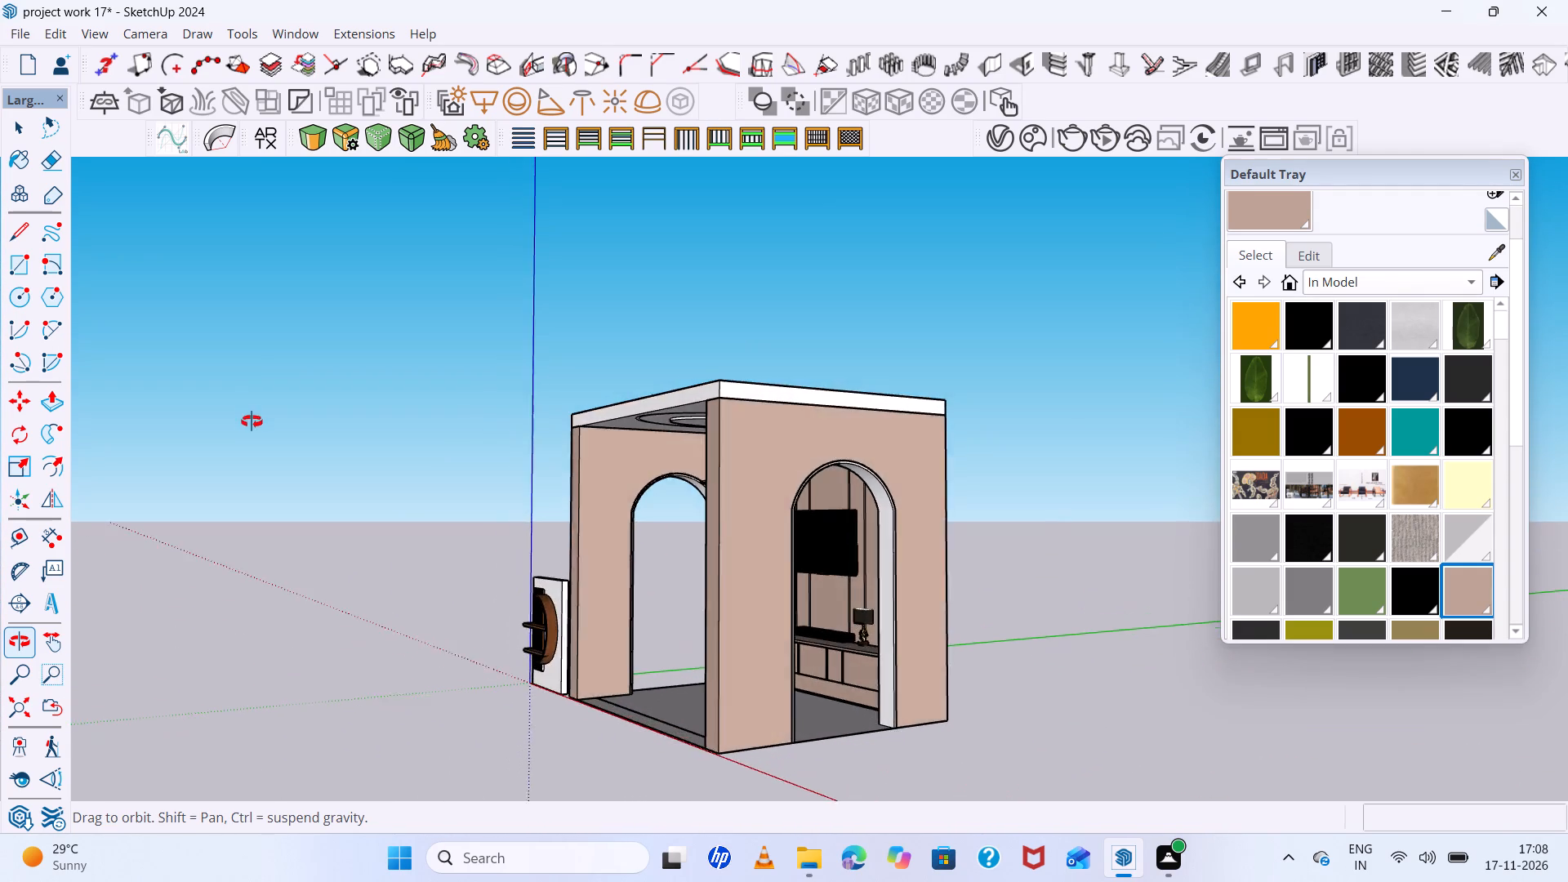
middle_drag(252, 421, 764, 394)
scroll(800, 572, up, 6)
scroll(798, 581, down, 3)
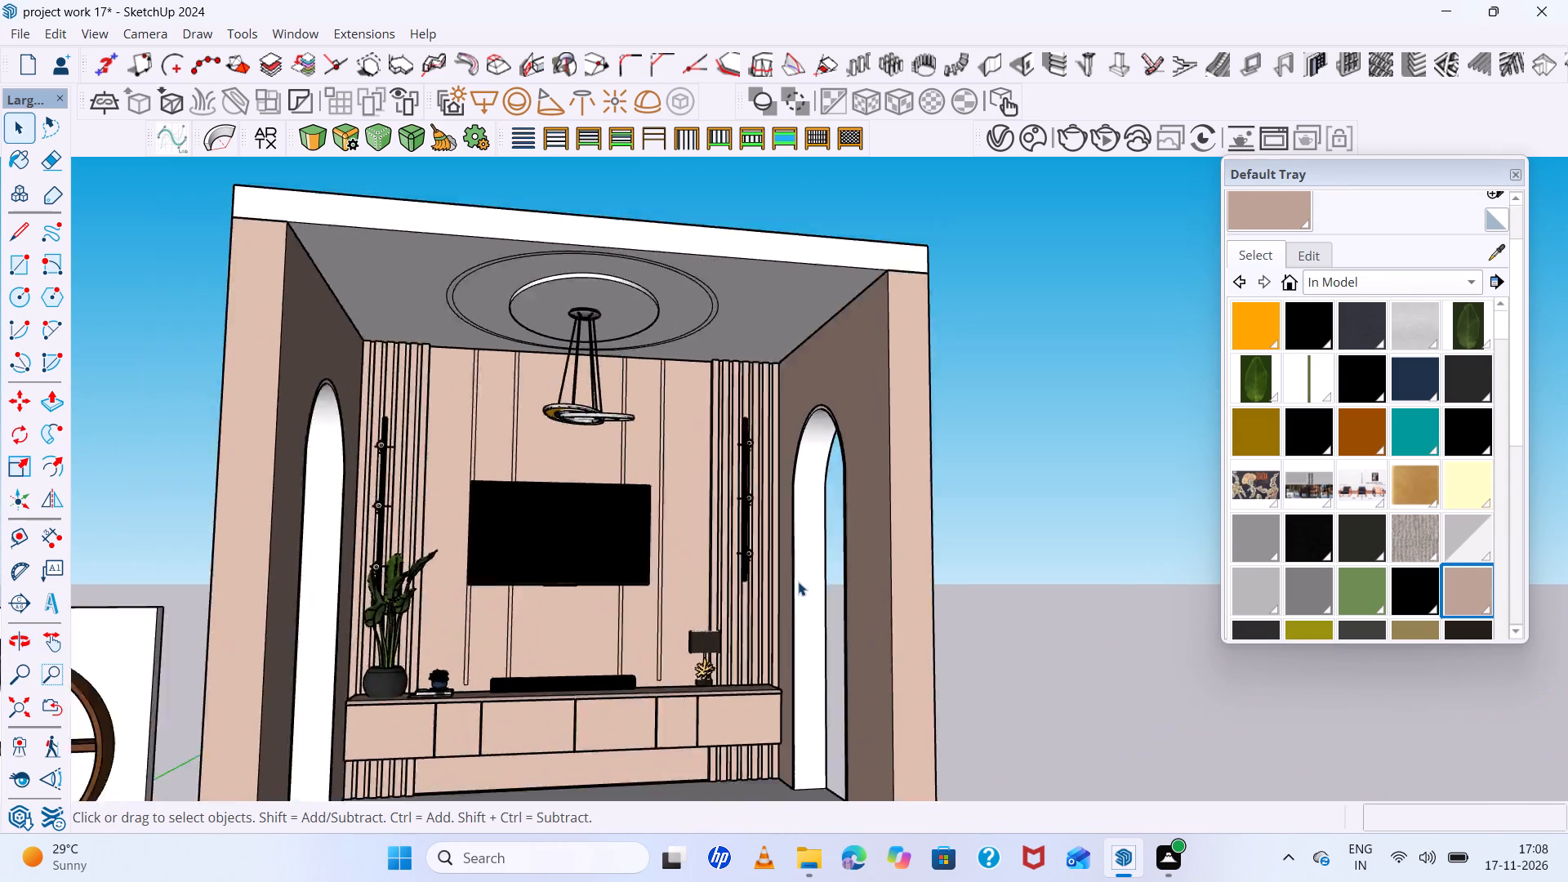
scroll(798, 581, down, 2)
middle_drag(793, 577, 691, 527)
scroll(848, 553, down, 4)
middle_drag(848, 553, 847, 660)
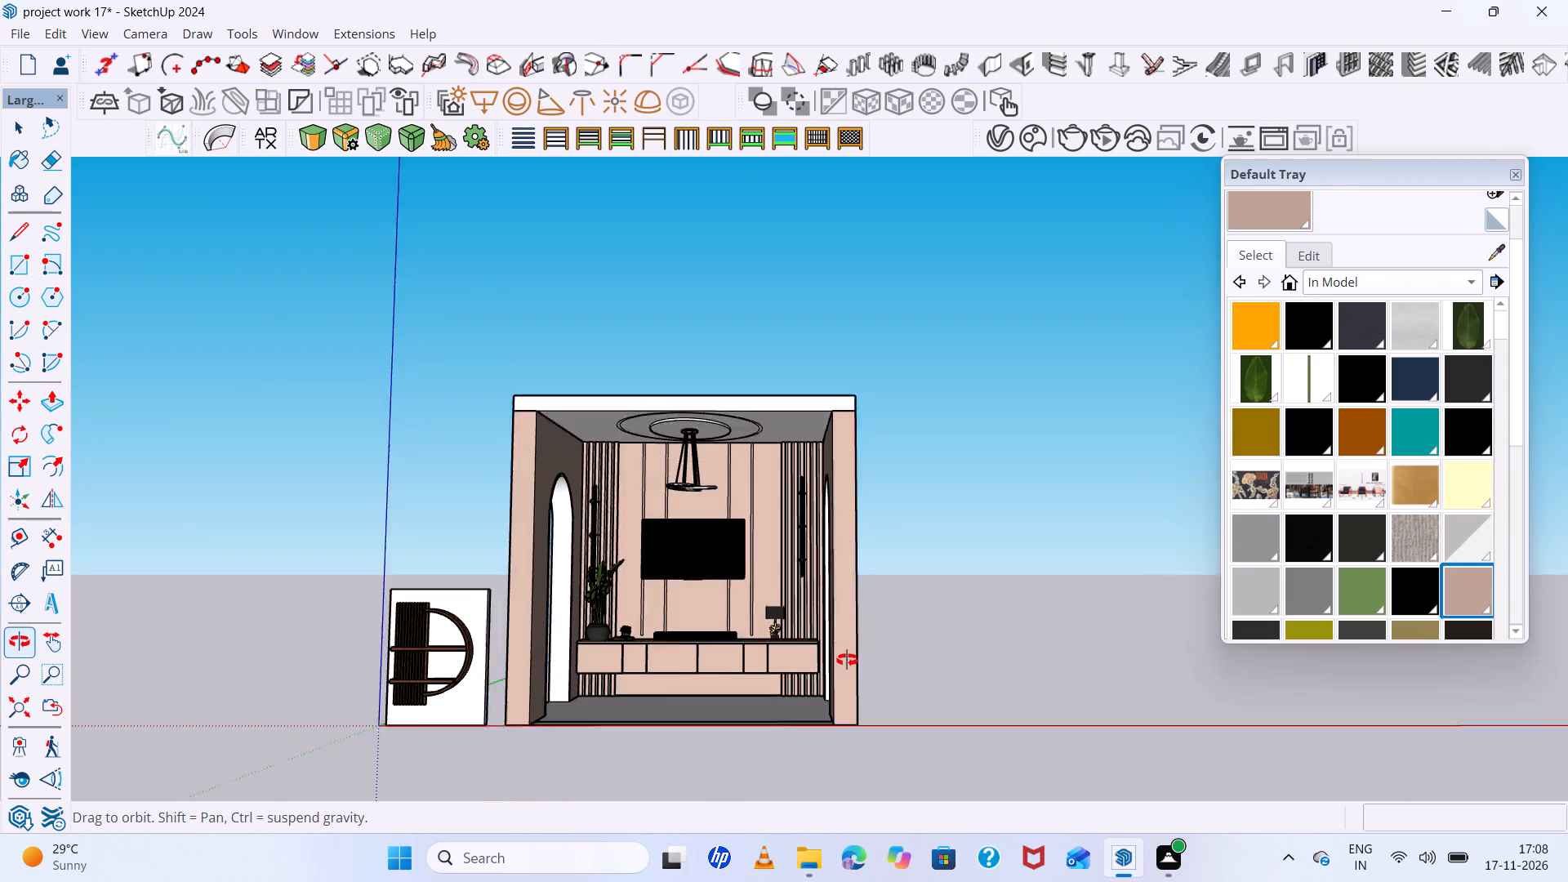
middle_drag(847, 660, 848, 663)
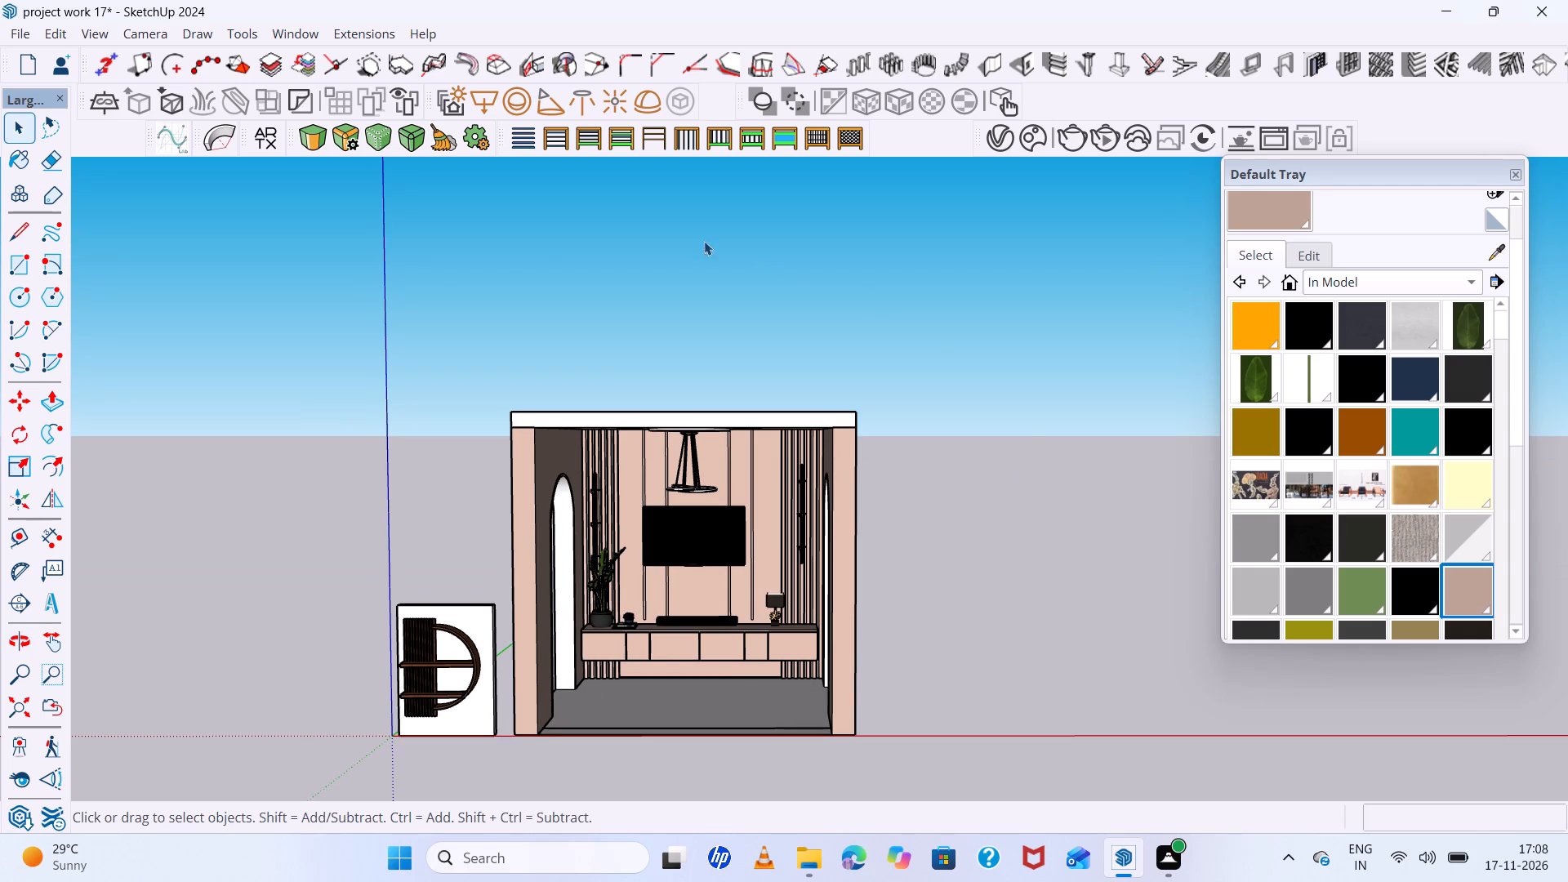
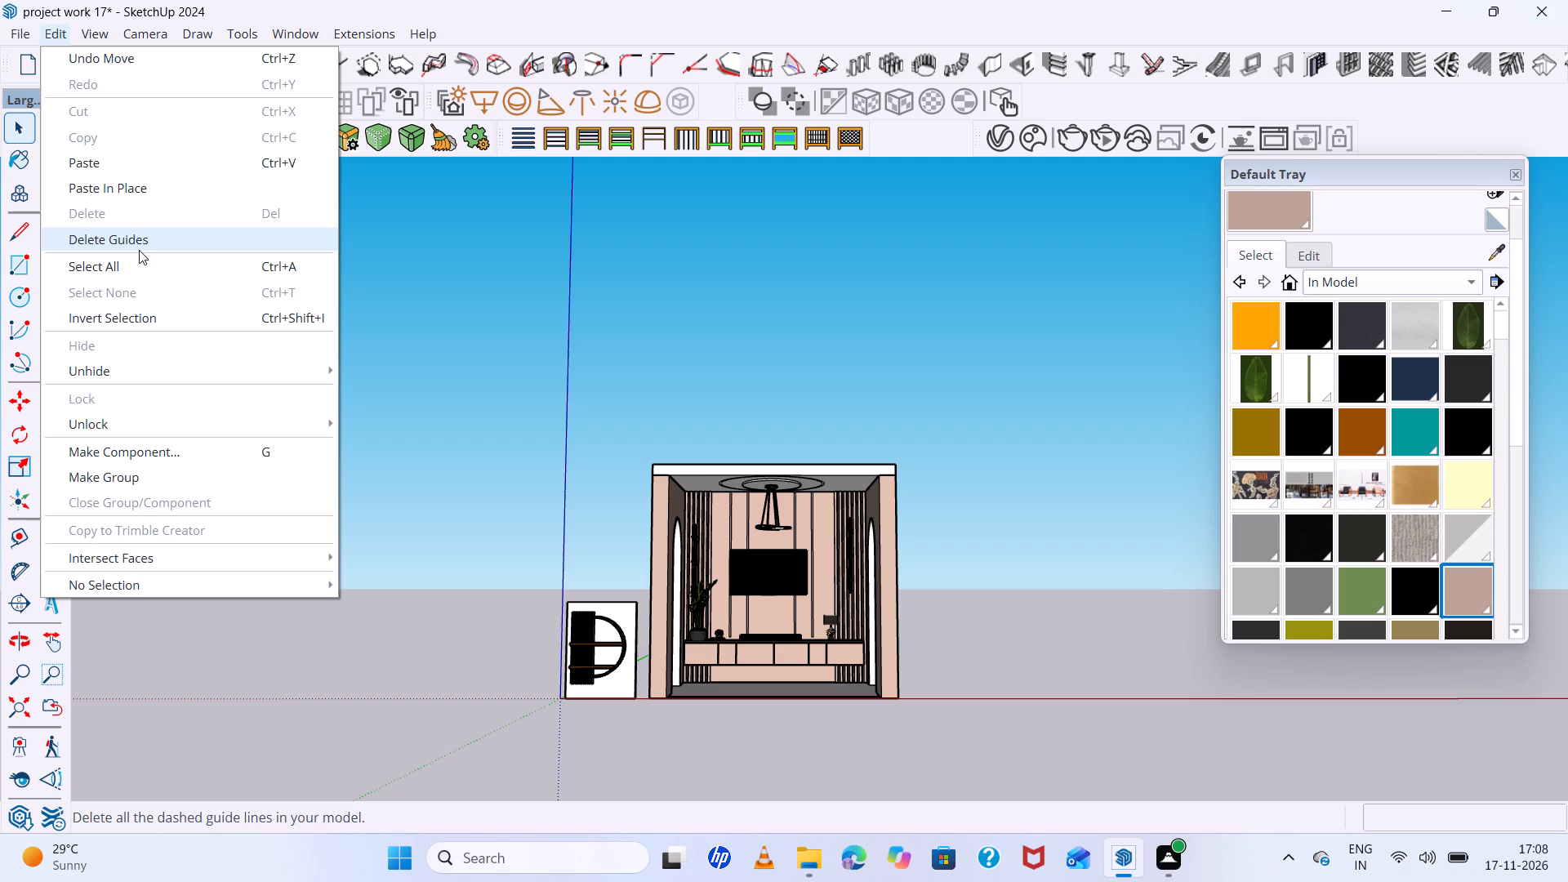
Import the arched-niche shelf reference picture 10.jpeg as an image.
click(548, 325)
click(47, 30)
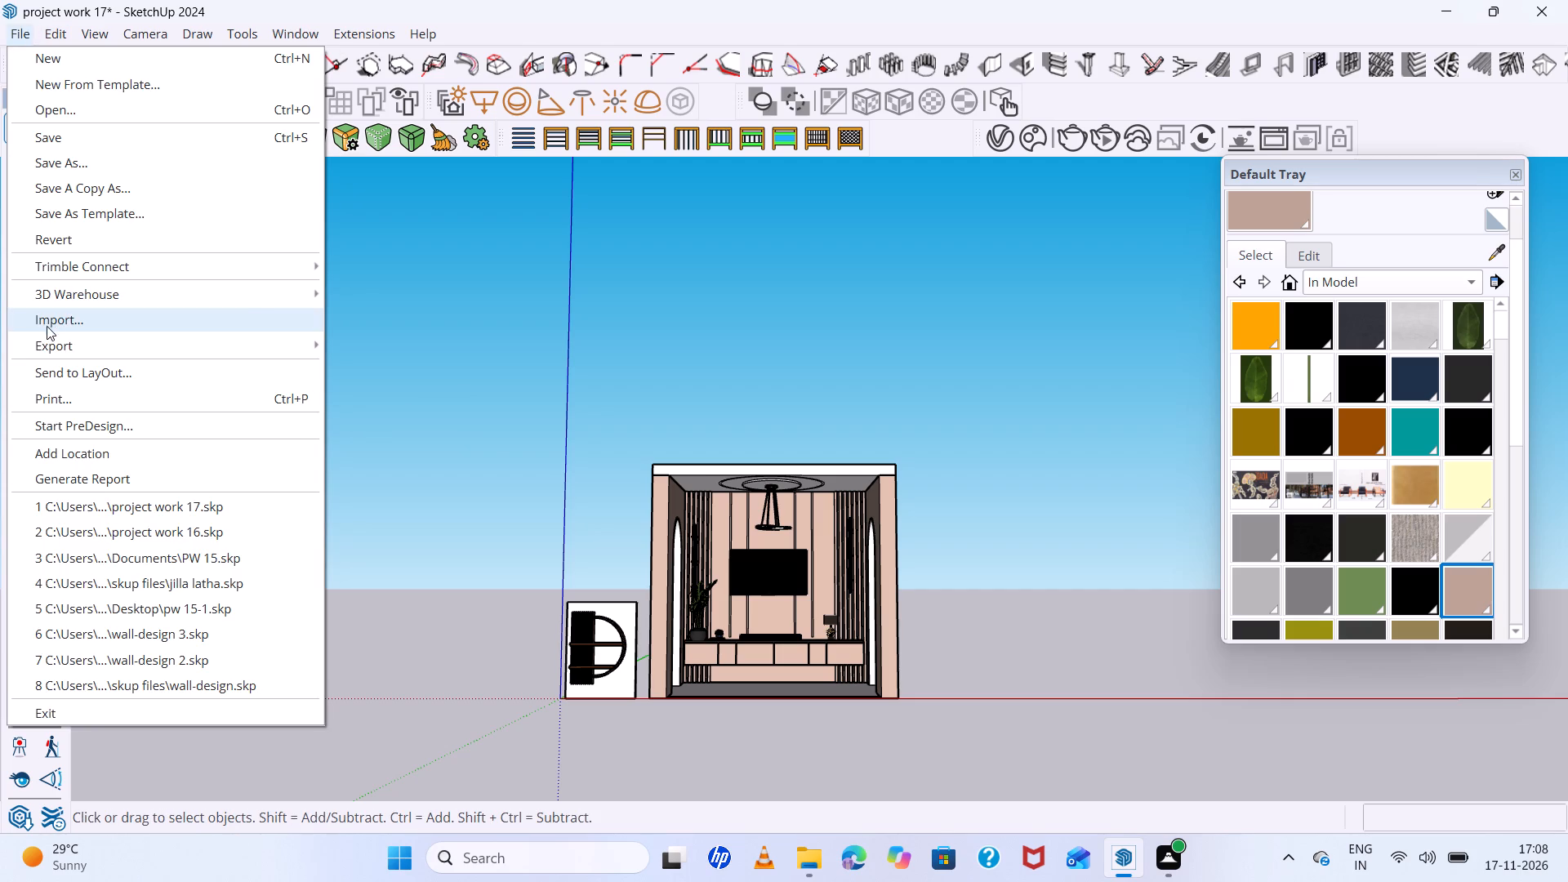
click(50, 323)
scroll(346, 277, down, 7)
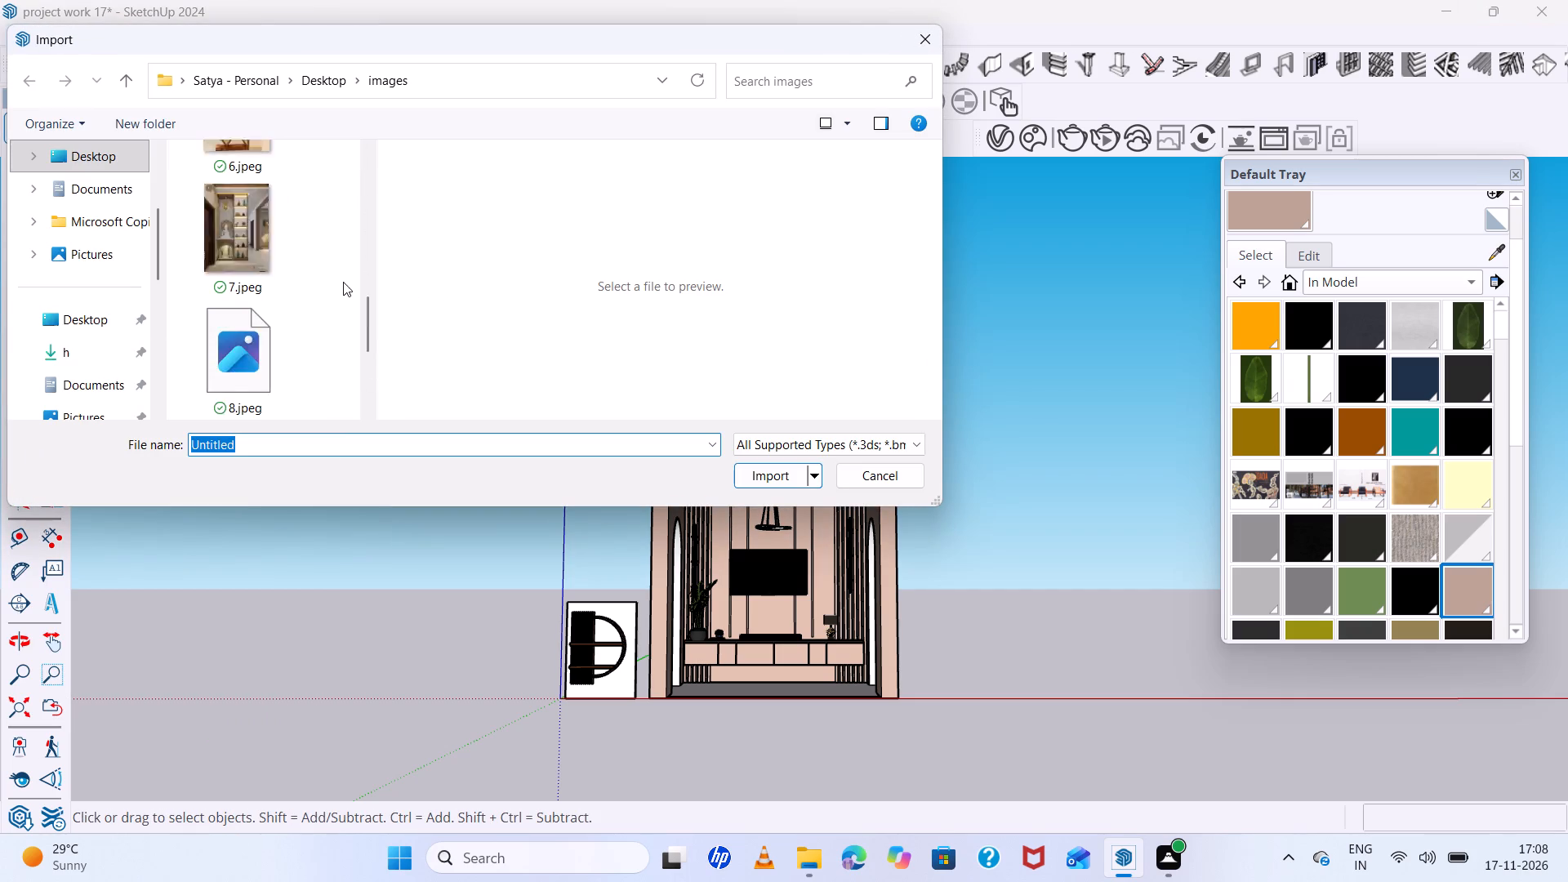
scroll(327, 286, down, 12)
click(243, 332)
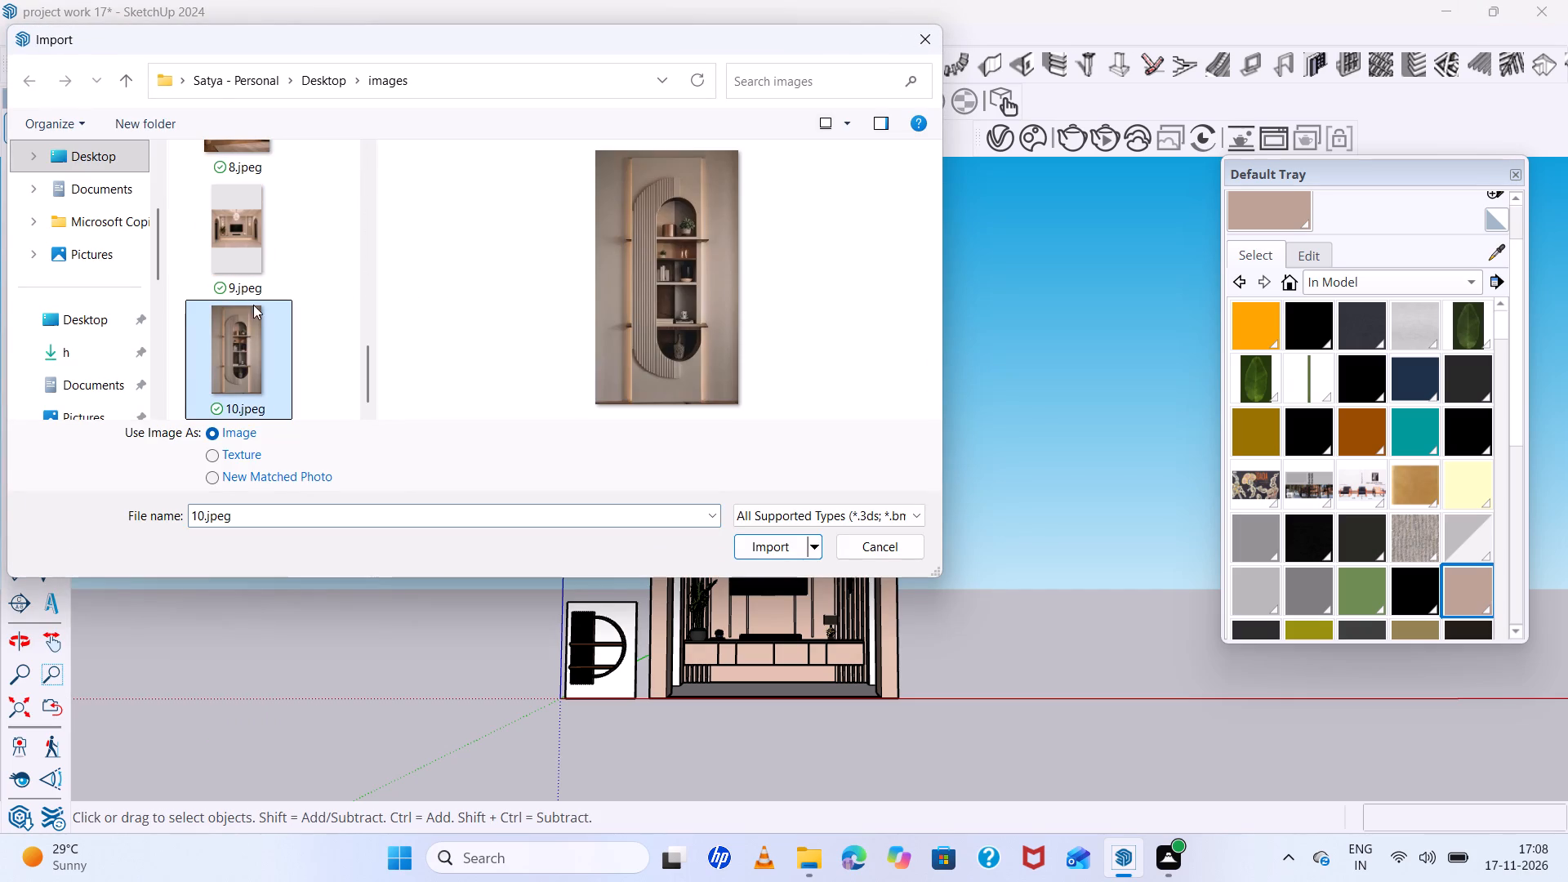
scroll(242, 245, up, 3)
scroll(242, 245, down, 2)
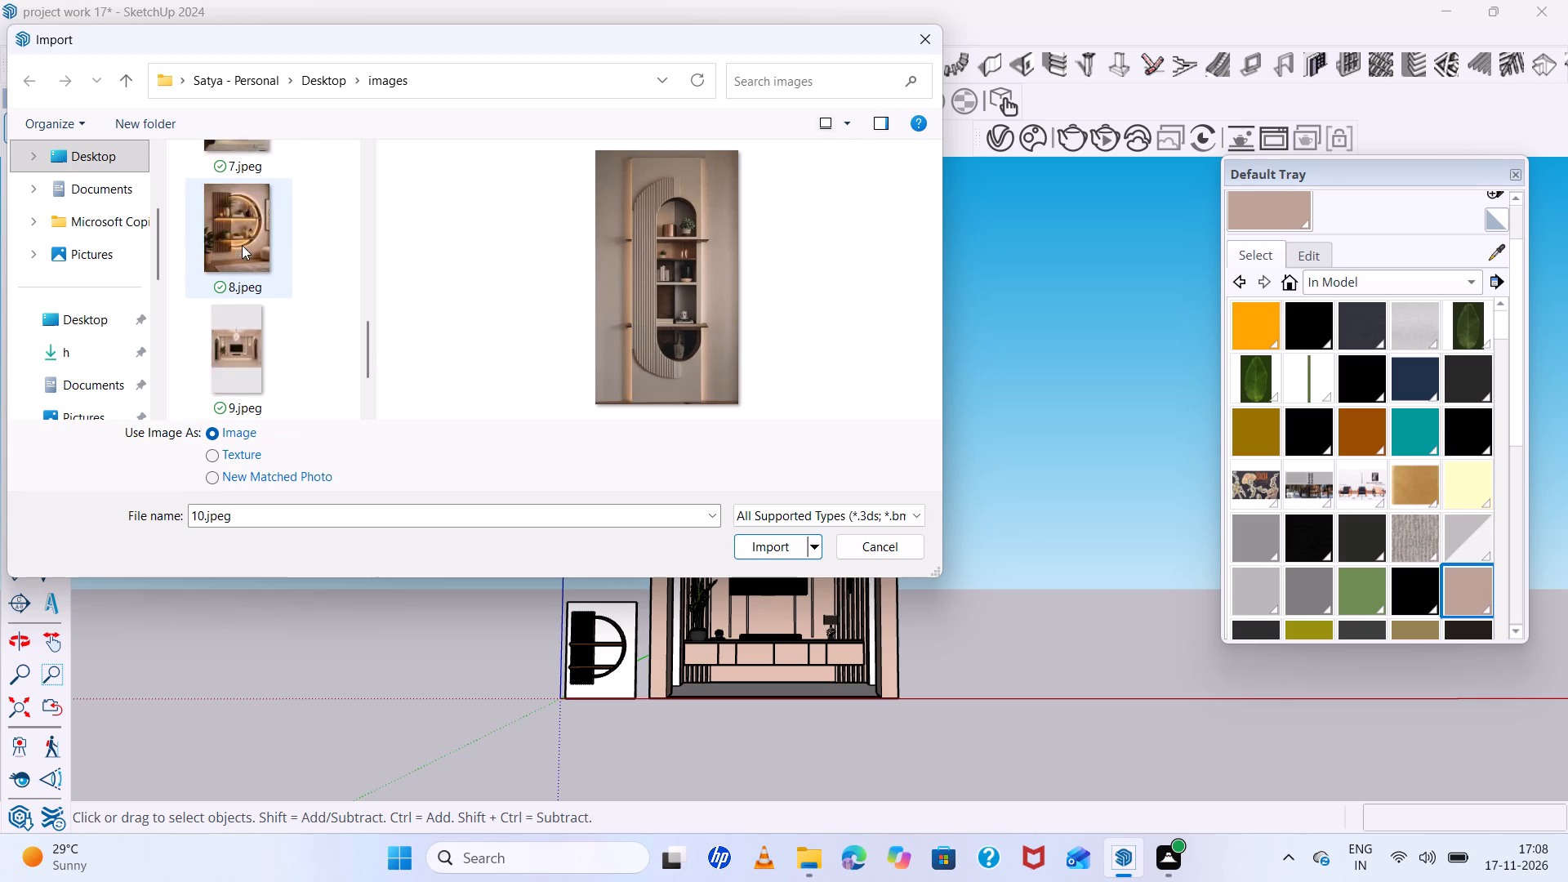
scroll(242, 245, down, 5)
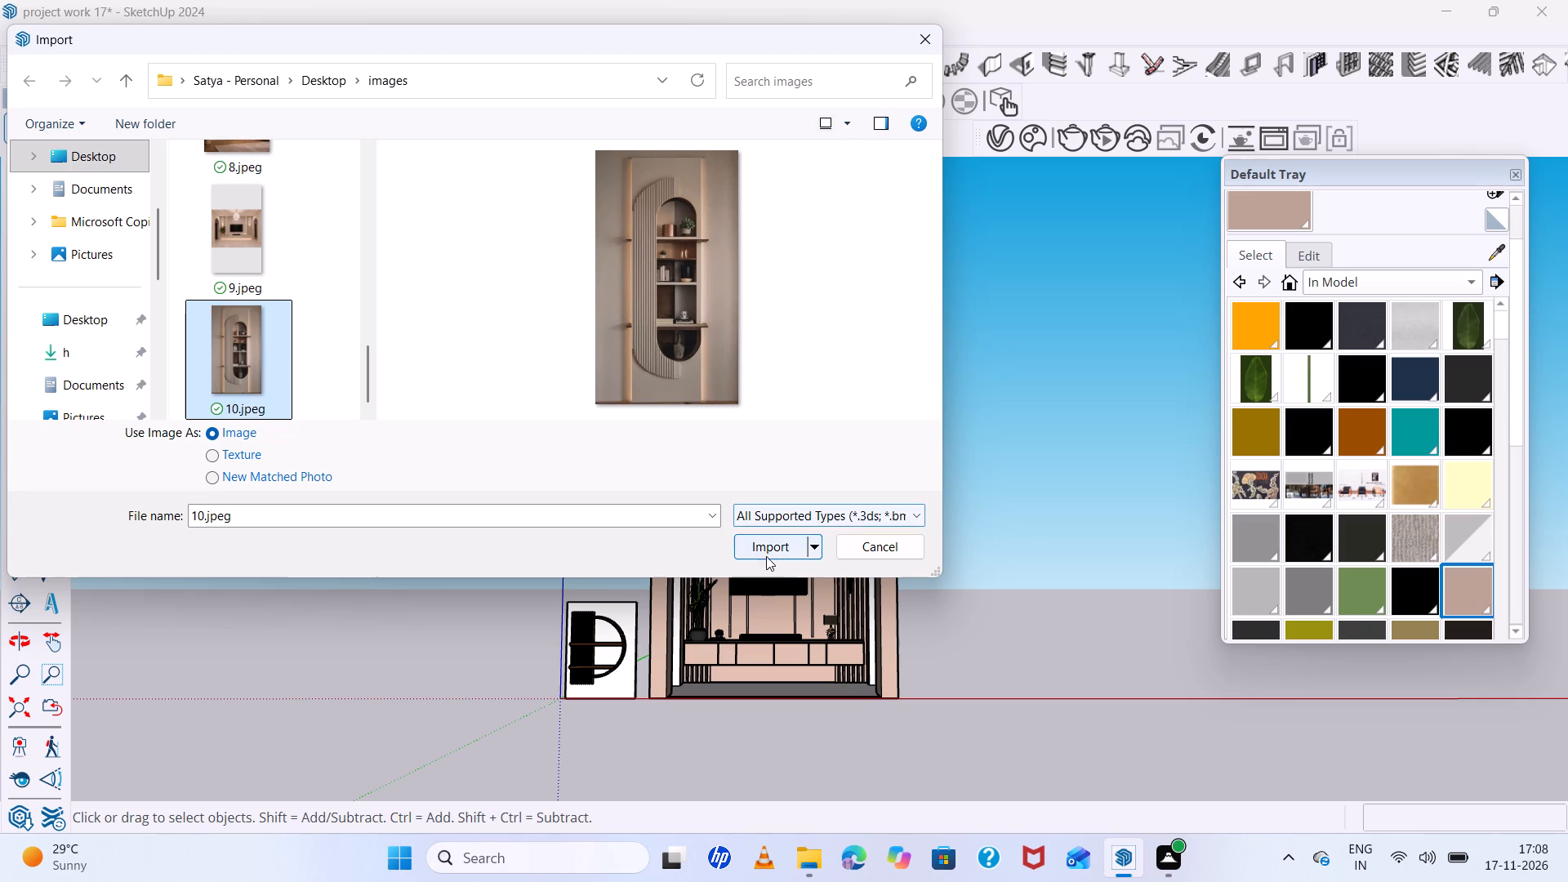
click(773, 556)
Place the reference image upright on the red axis against the TV-wall room's outer front corner, about 5' 10" wide.
scroll(920, 670, down, 4)
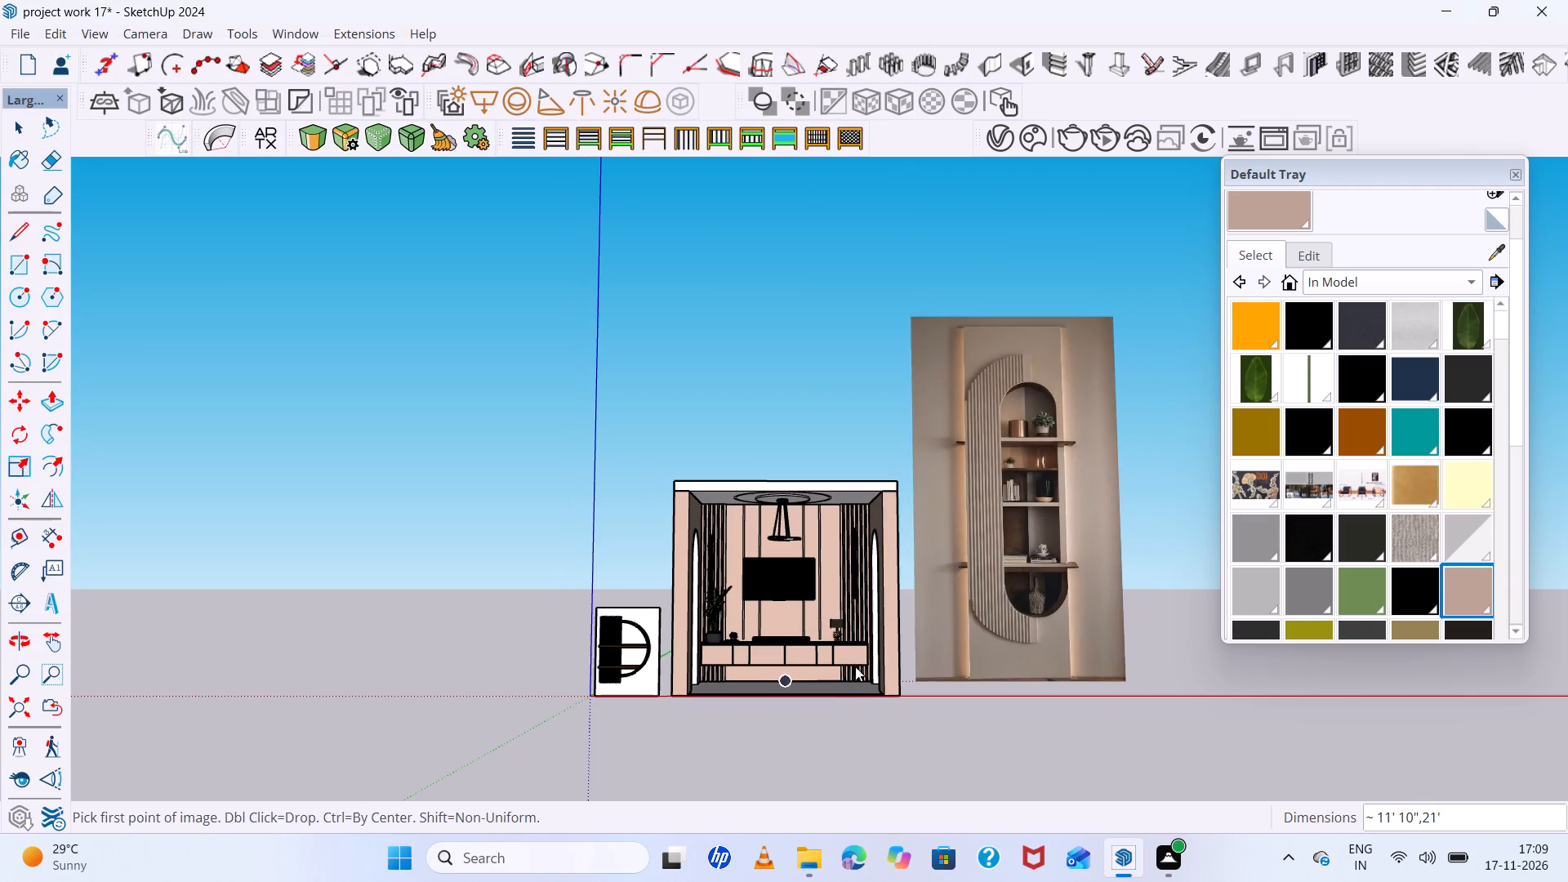
scroll(929, 702, up, 6)
middle_drag(922, 696, 890, 716)
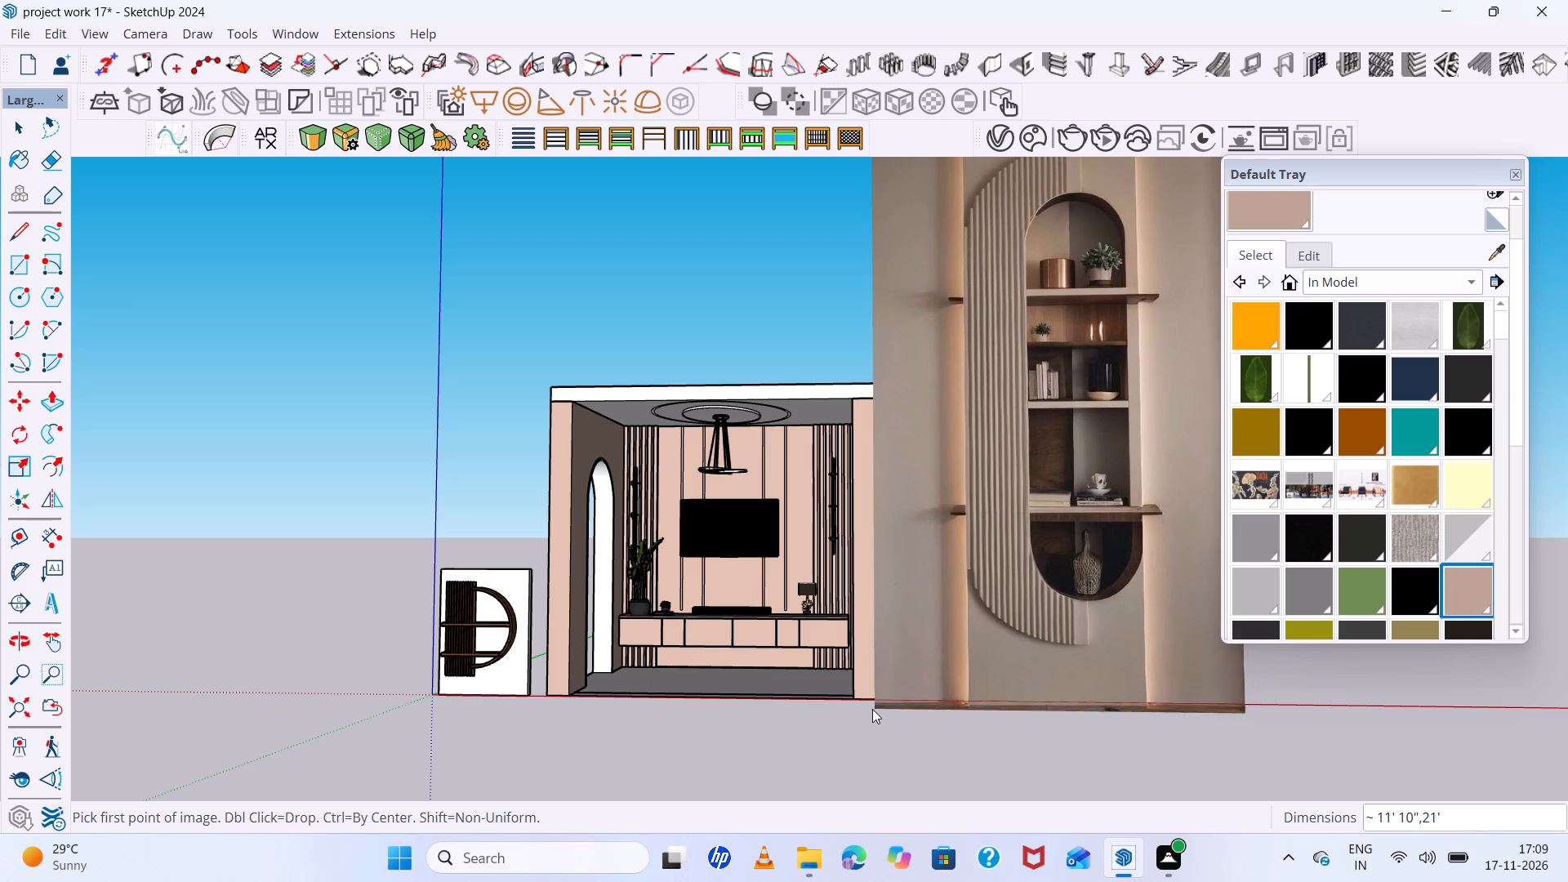
click(875, 697)
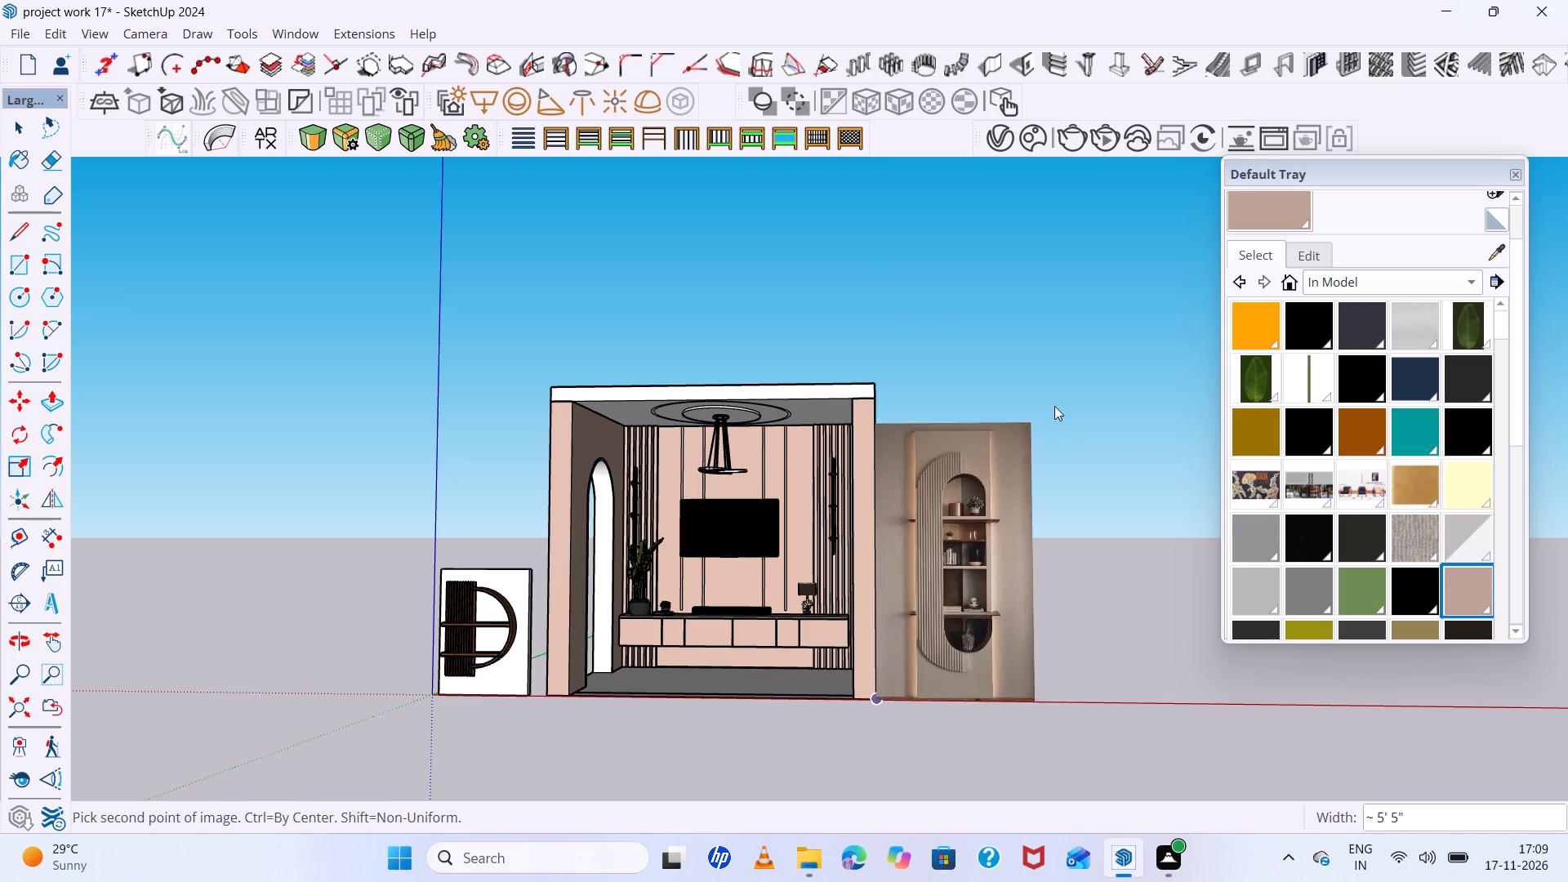
click(1053, 441)
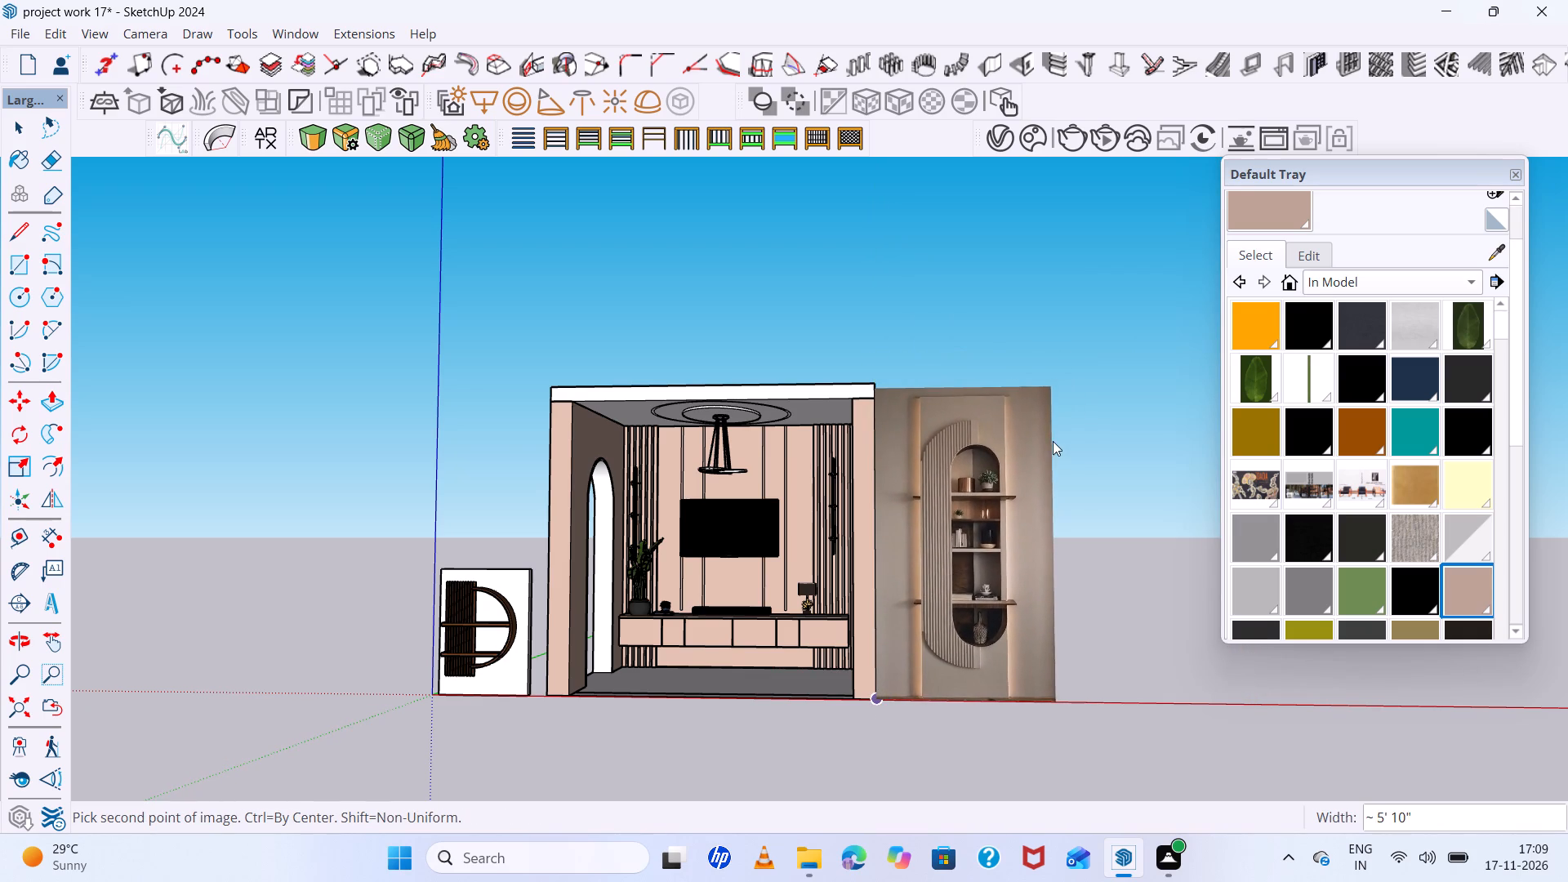
Examine the placed arched-shelf reference image and its alignment with the TV-wall room from the front and above.
scroll(1048, 472, down, 4)
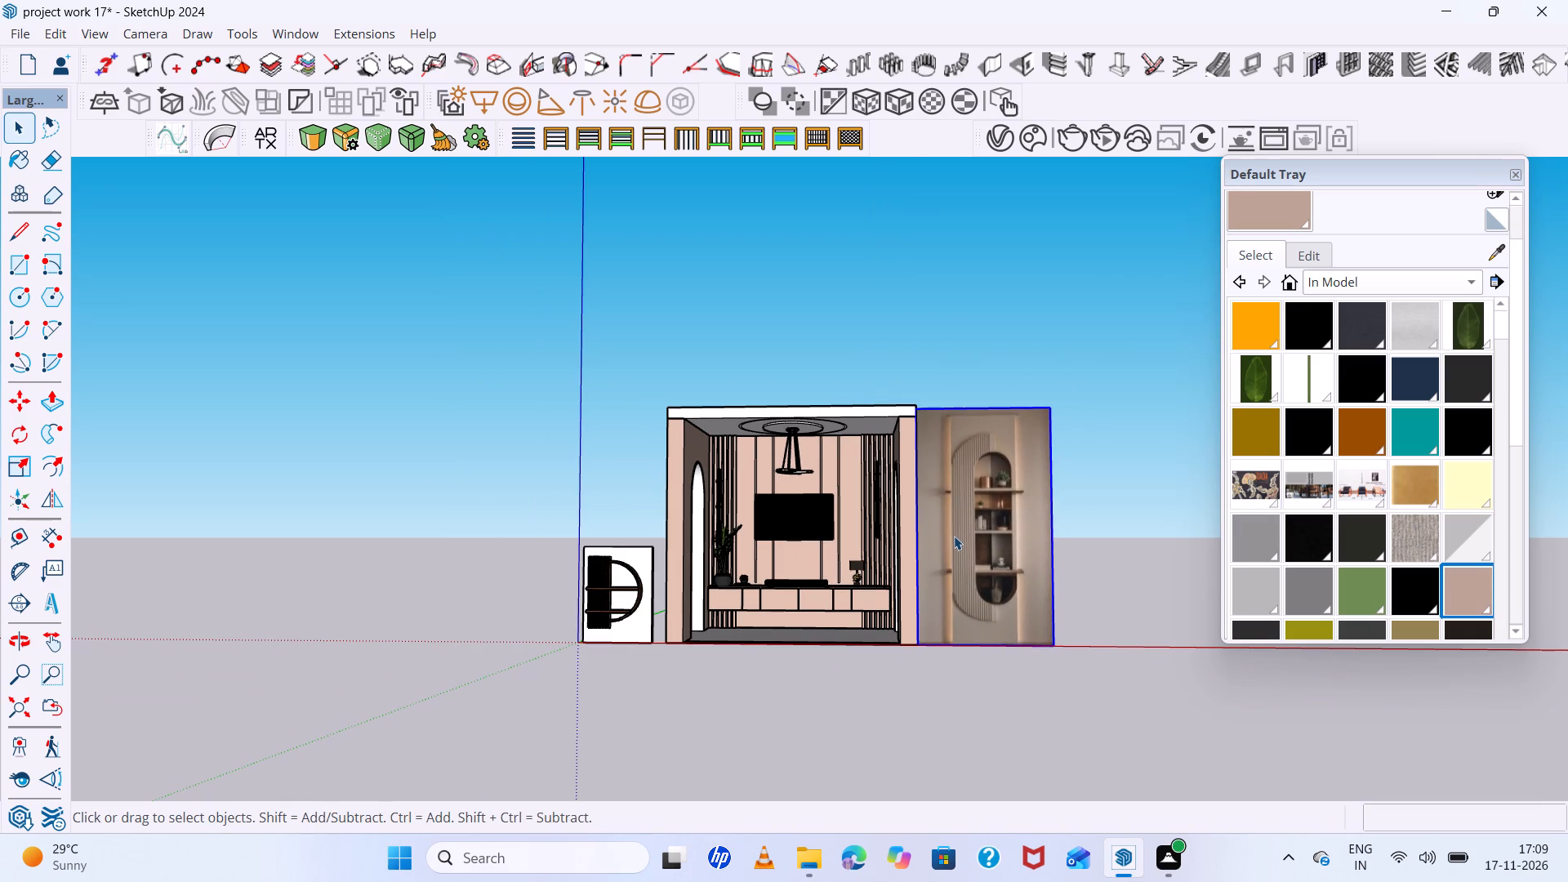
scroll(954, 535, down, 3)
scroll(952, 534, up, 4)
scroll(951, 533, down, 4)
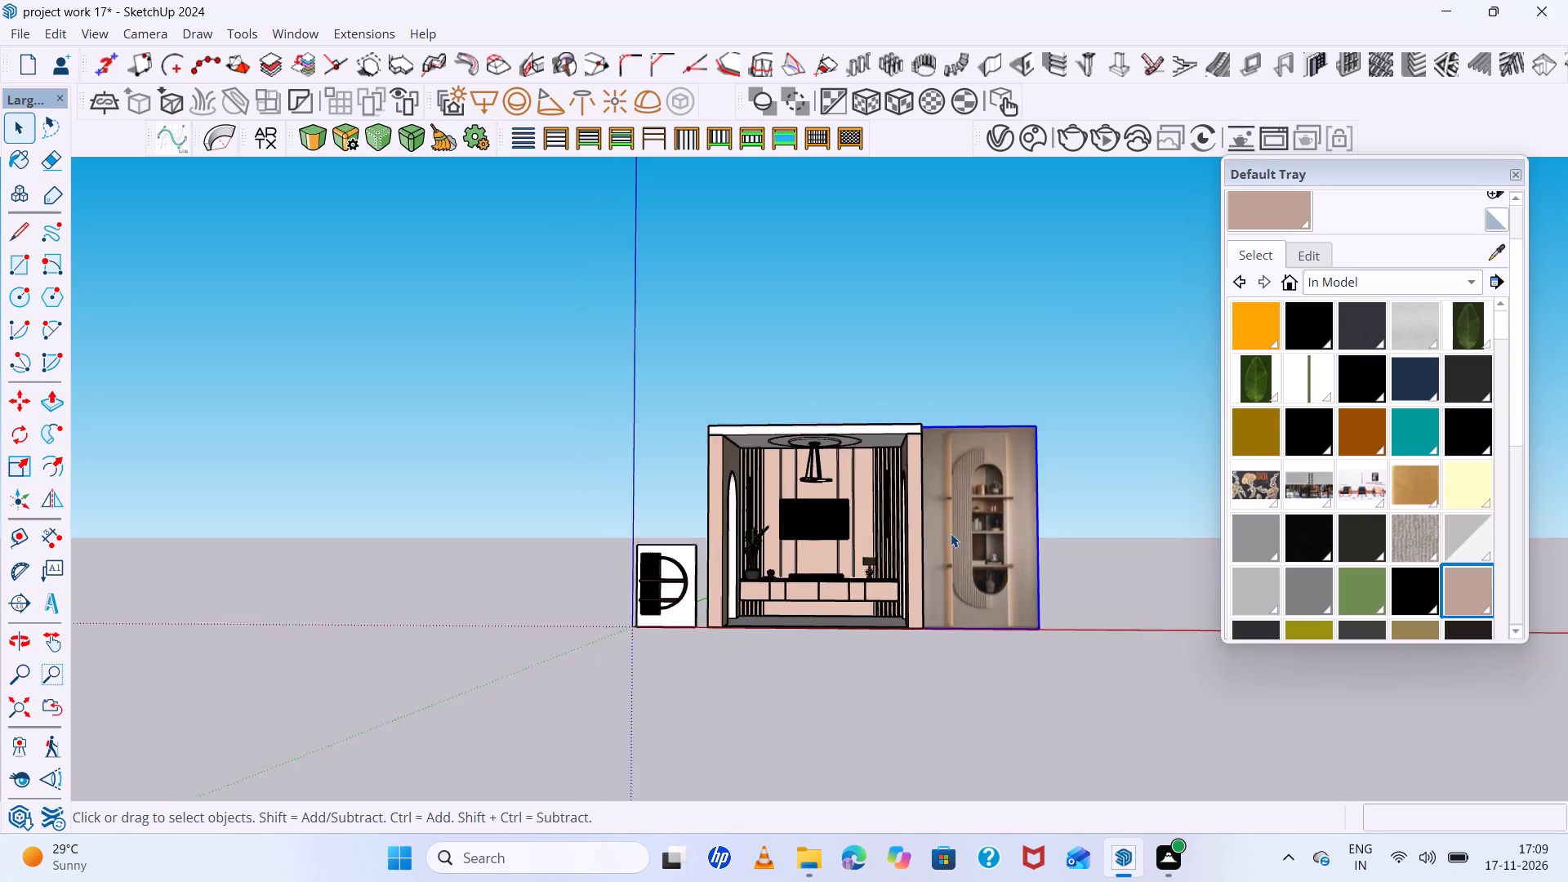
scroll(951, 533, down, 1)
middle_drag(950, 533, 959, 662)
scroll(980, 606, up, 13)
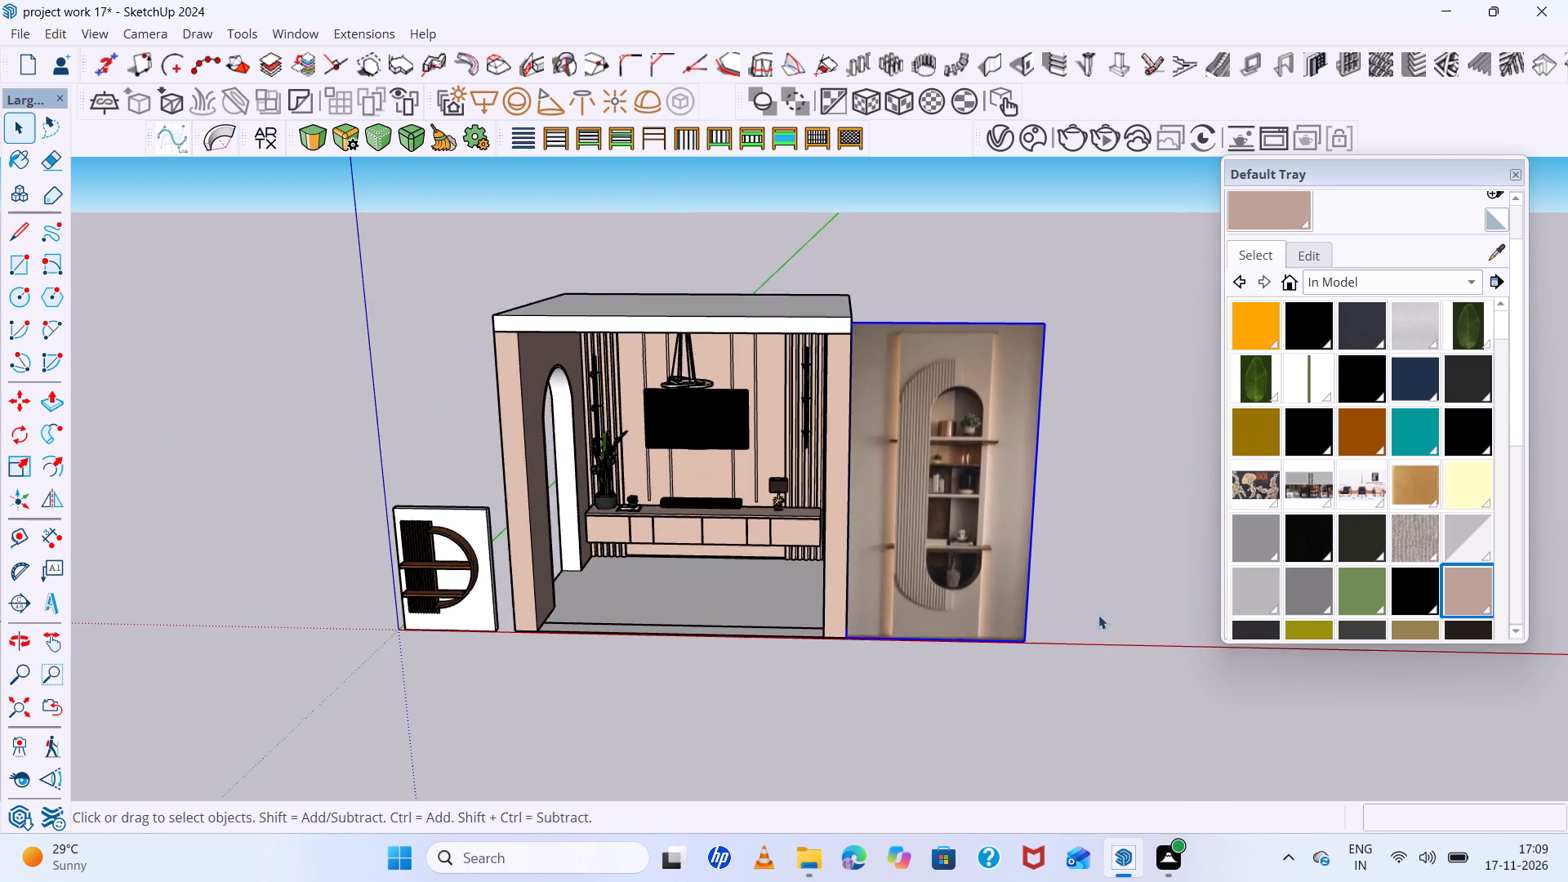
middle_drag(1098, 615, 1090, 466)
scroll(1049, 617, up, 12)
scroll(796, 413, down, 12)
middle_drag(831, 569, 861, 612)
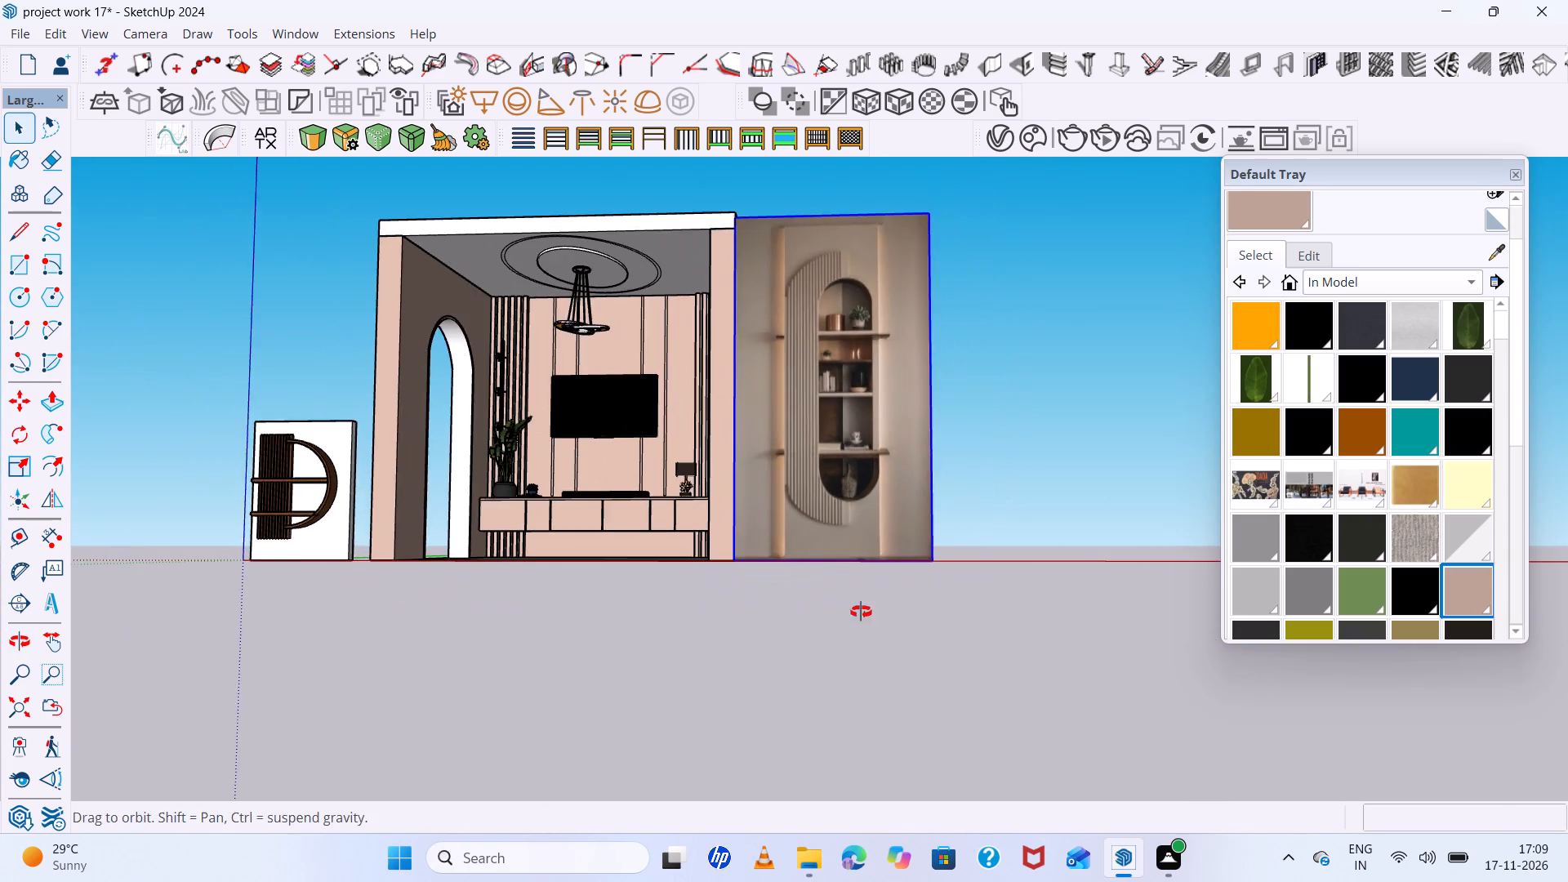
middle_drag(861, 612, 895, 664)
scroll(920, 555, up, 6)
scroll(921, 546, down, 6)
middle_drag(929, 560, 968, 702)
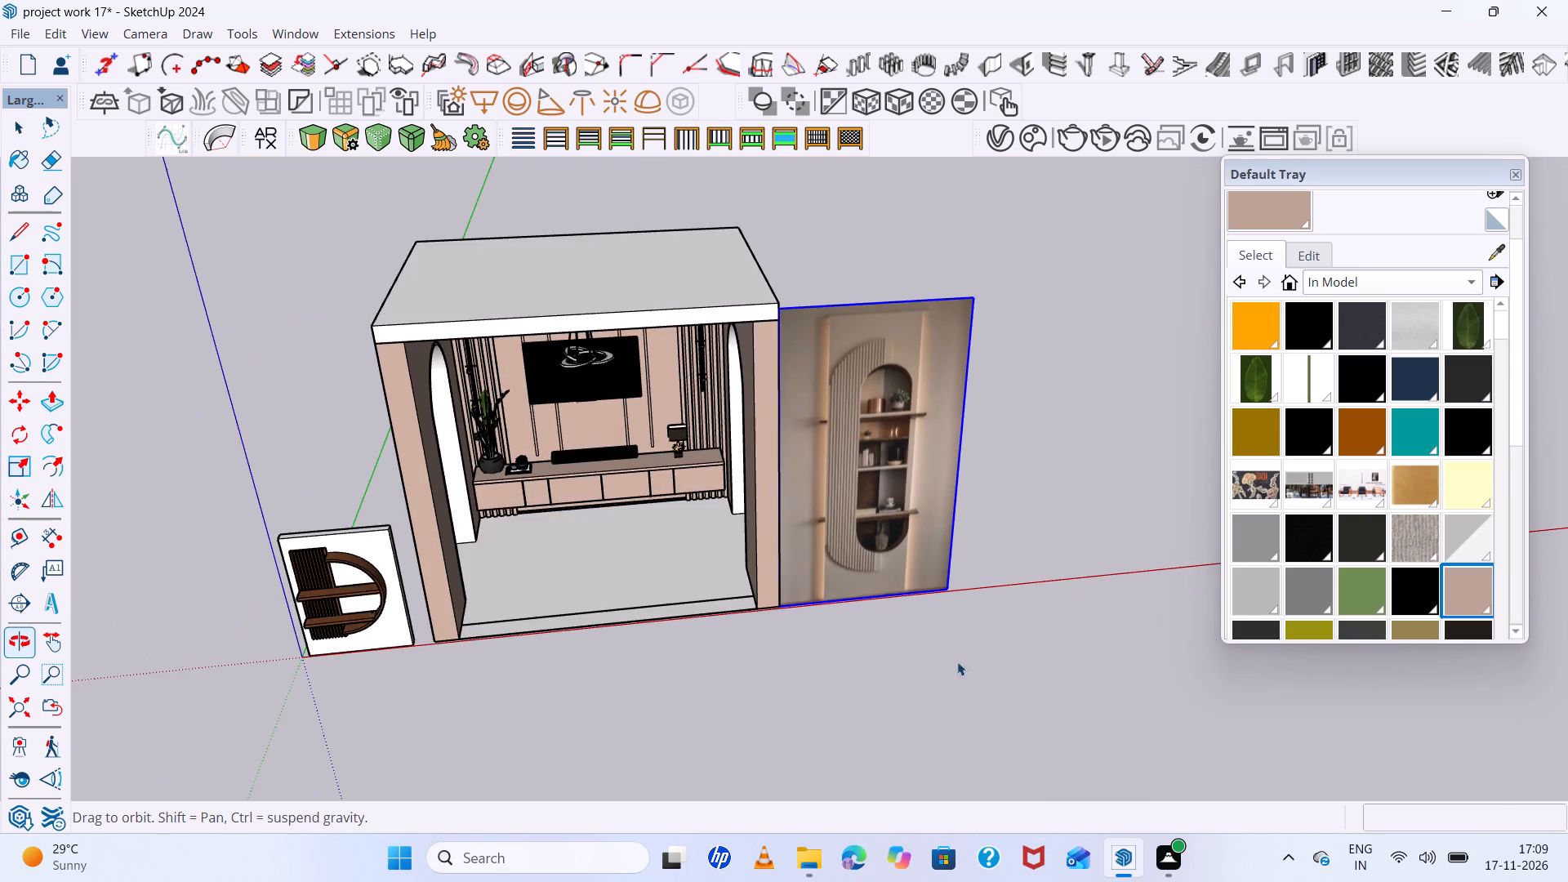
scroll(927, 563, up, 6)
scroll(929, 552, down, 5)
middle_drag(930, 560, 929, 539)
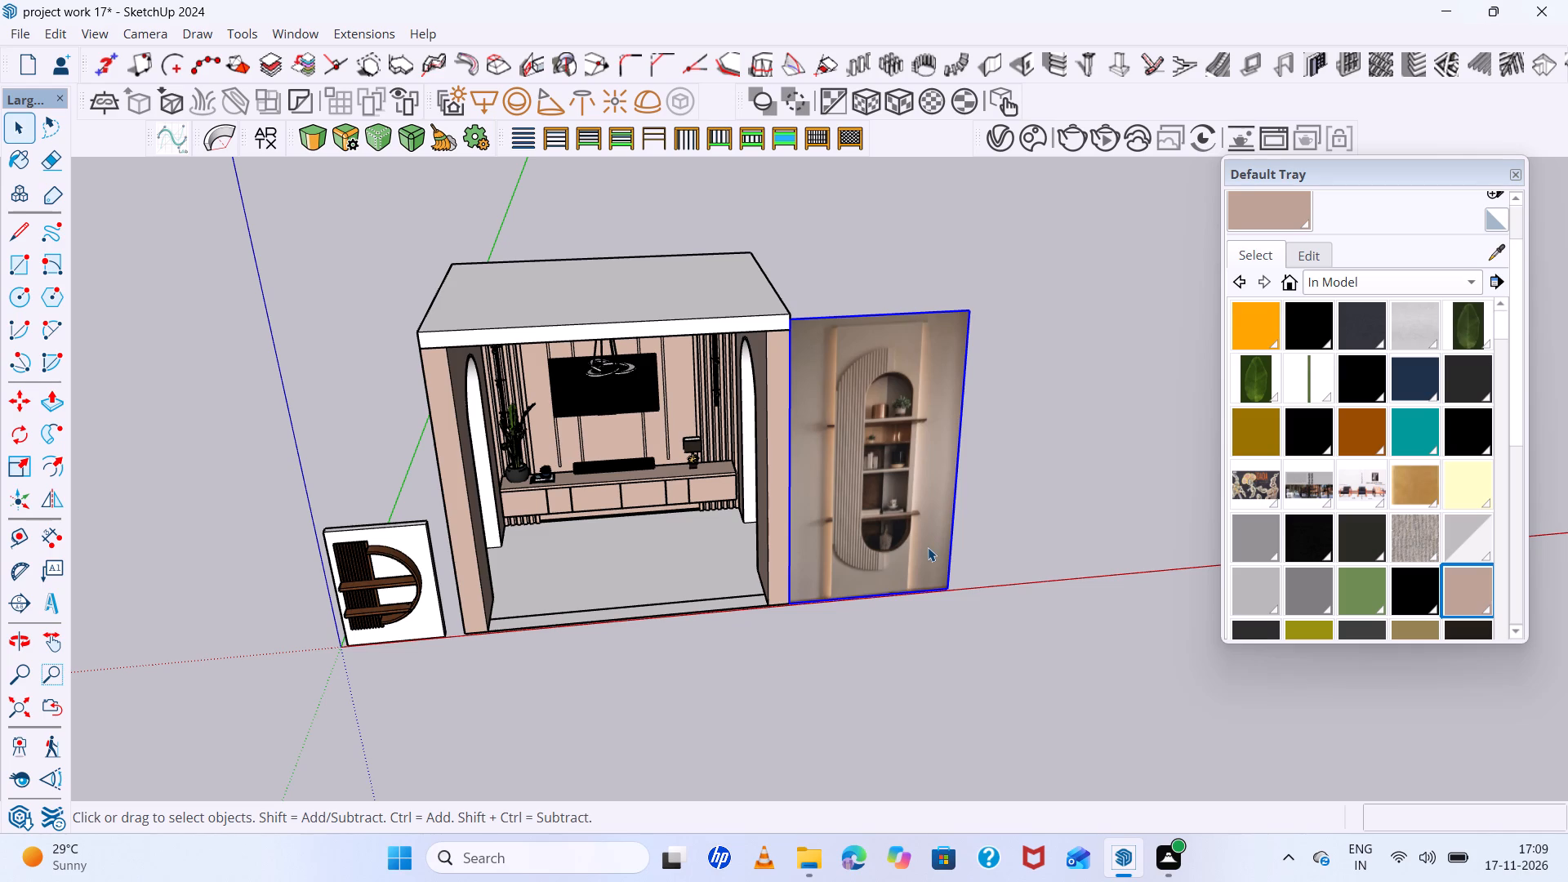
Move the arched-shelf reference image about 5' 8" along the red axis, away from the TV-wall room.
scroll(427, 452, down, 1)
scroll(743, 484, down, 2)
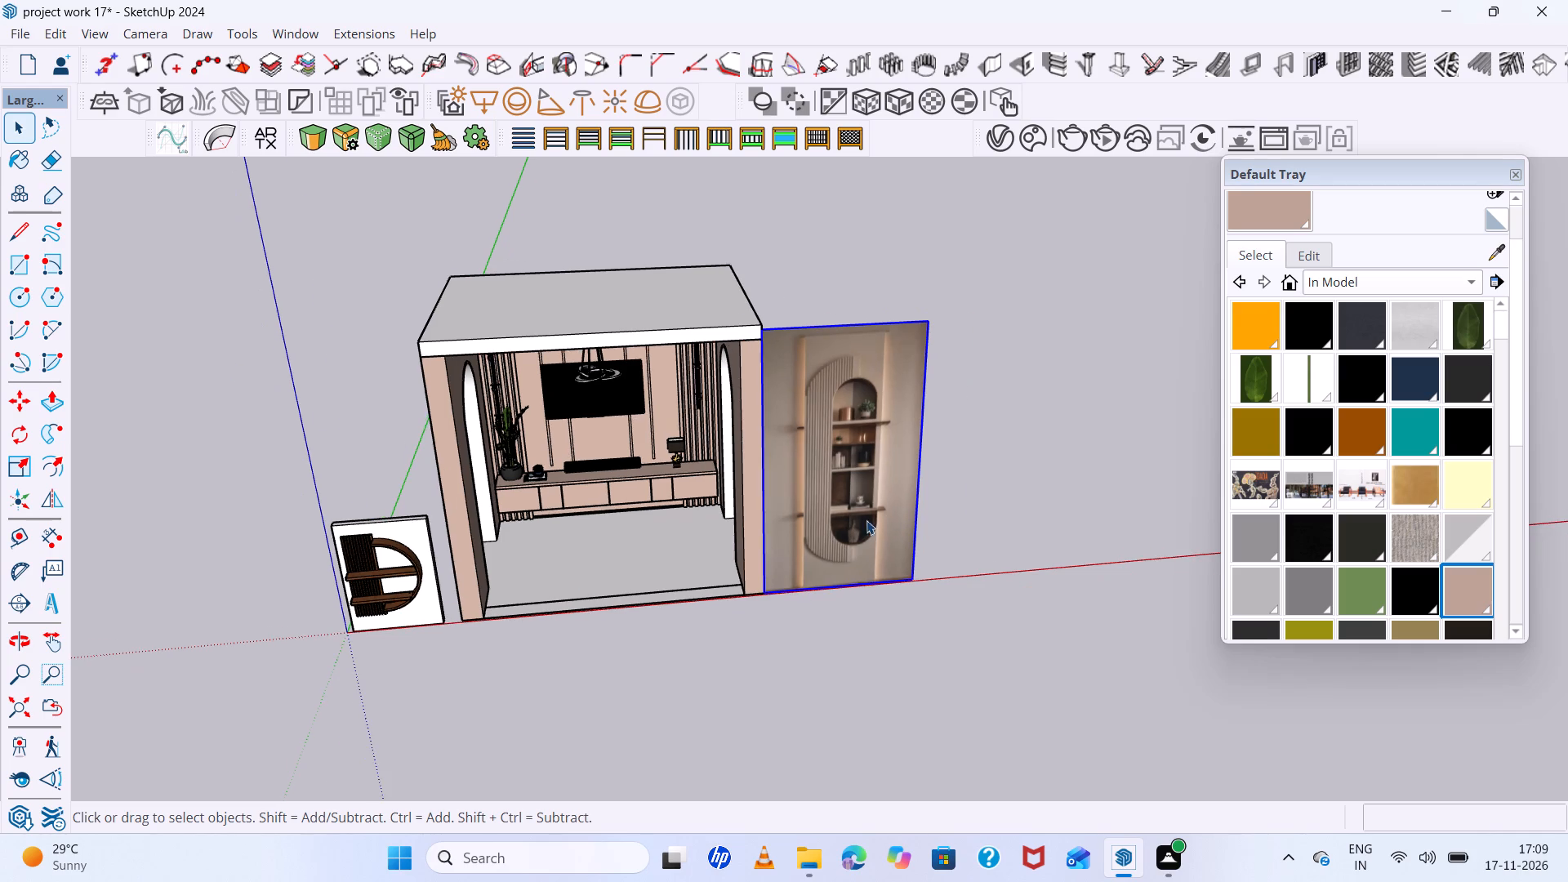
scroll(866, 520, down, 2)
middle_drag(1138, 587, 969, 534)
key(m)
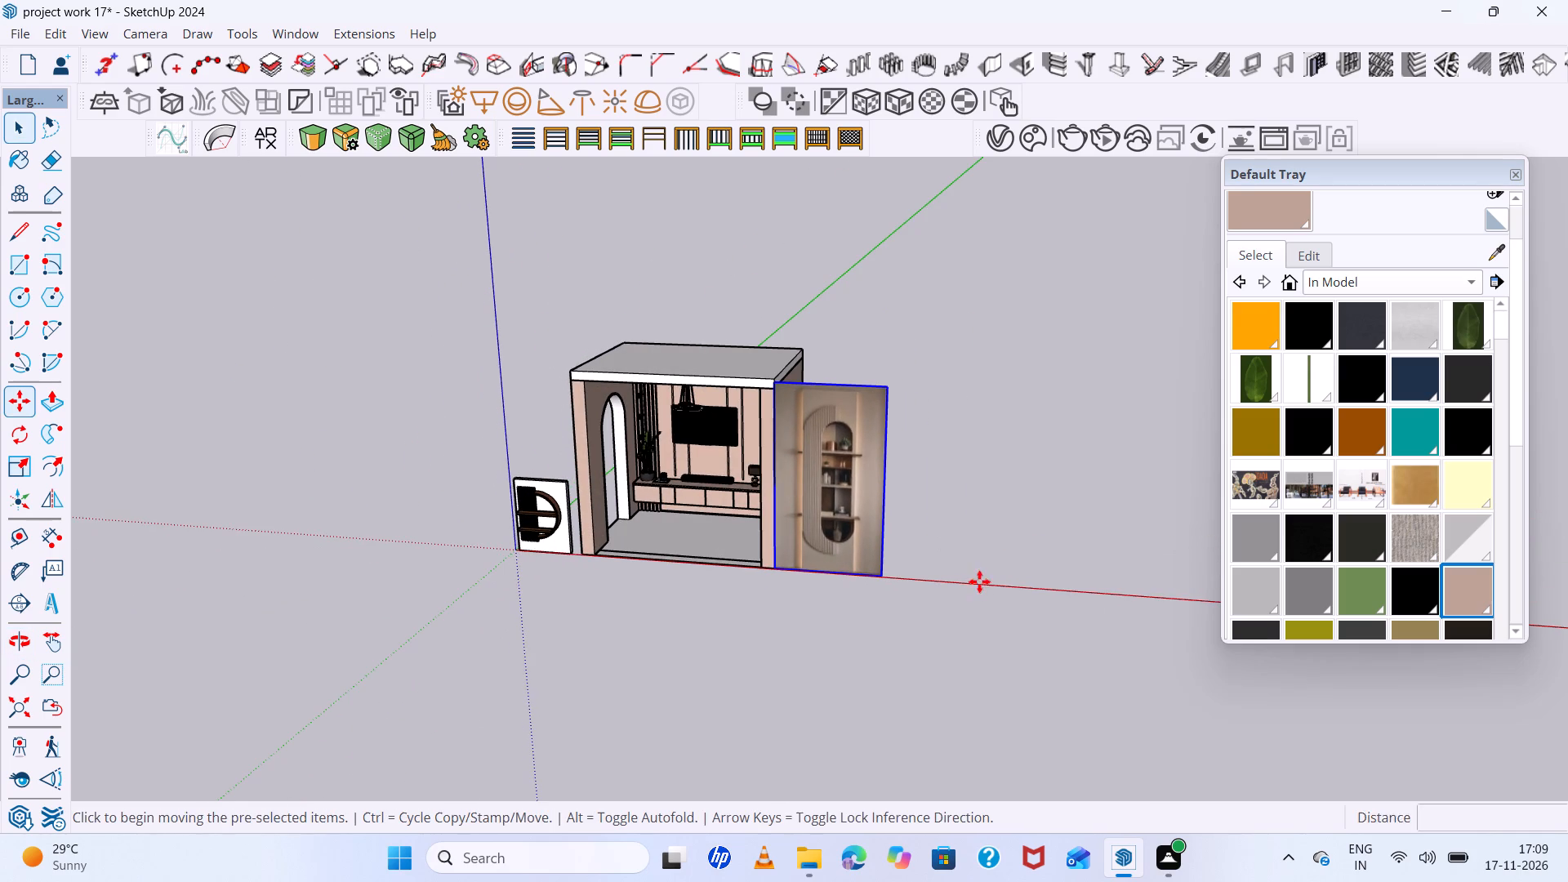
click(881, 575)
click(989, 589)
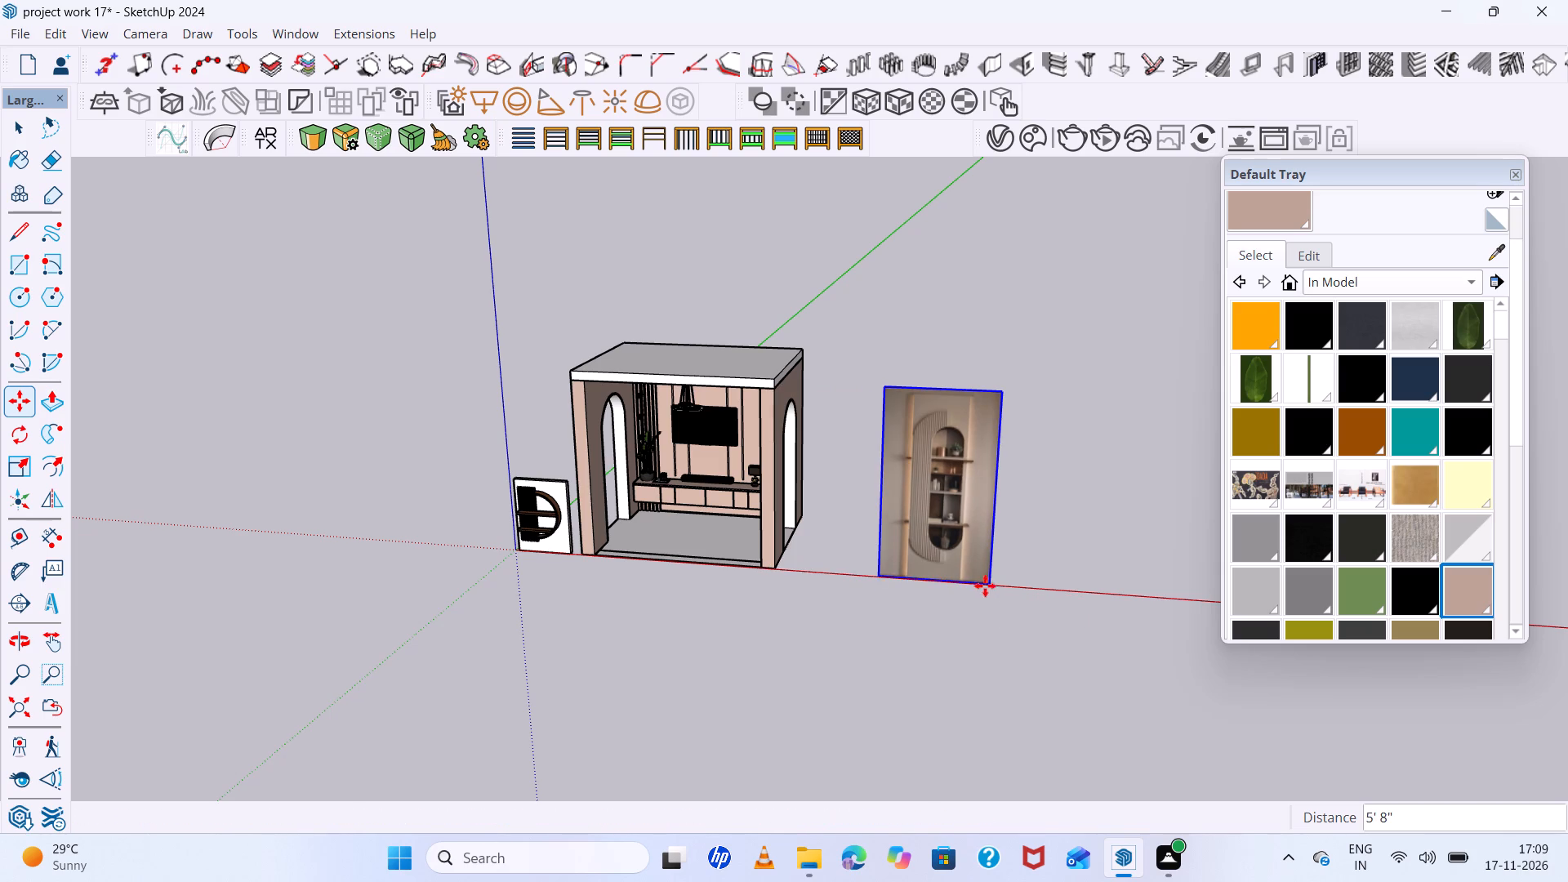
scroll(952, 548, up, 6)
middle_drag(1030, 575, 1072, 435)
key(space)
Move the reference image back along the red axis toward the TV-wall room, leaving a narrow gap between them.
scroll(822, 514, up, 6)
scroll(848, 504, down, 5)
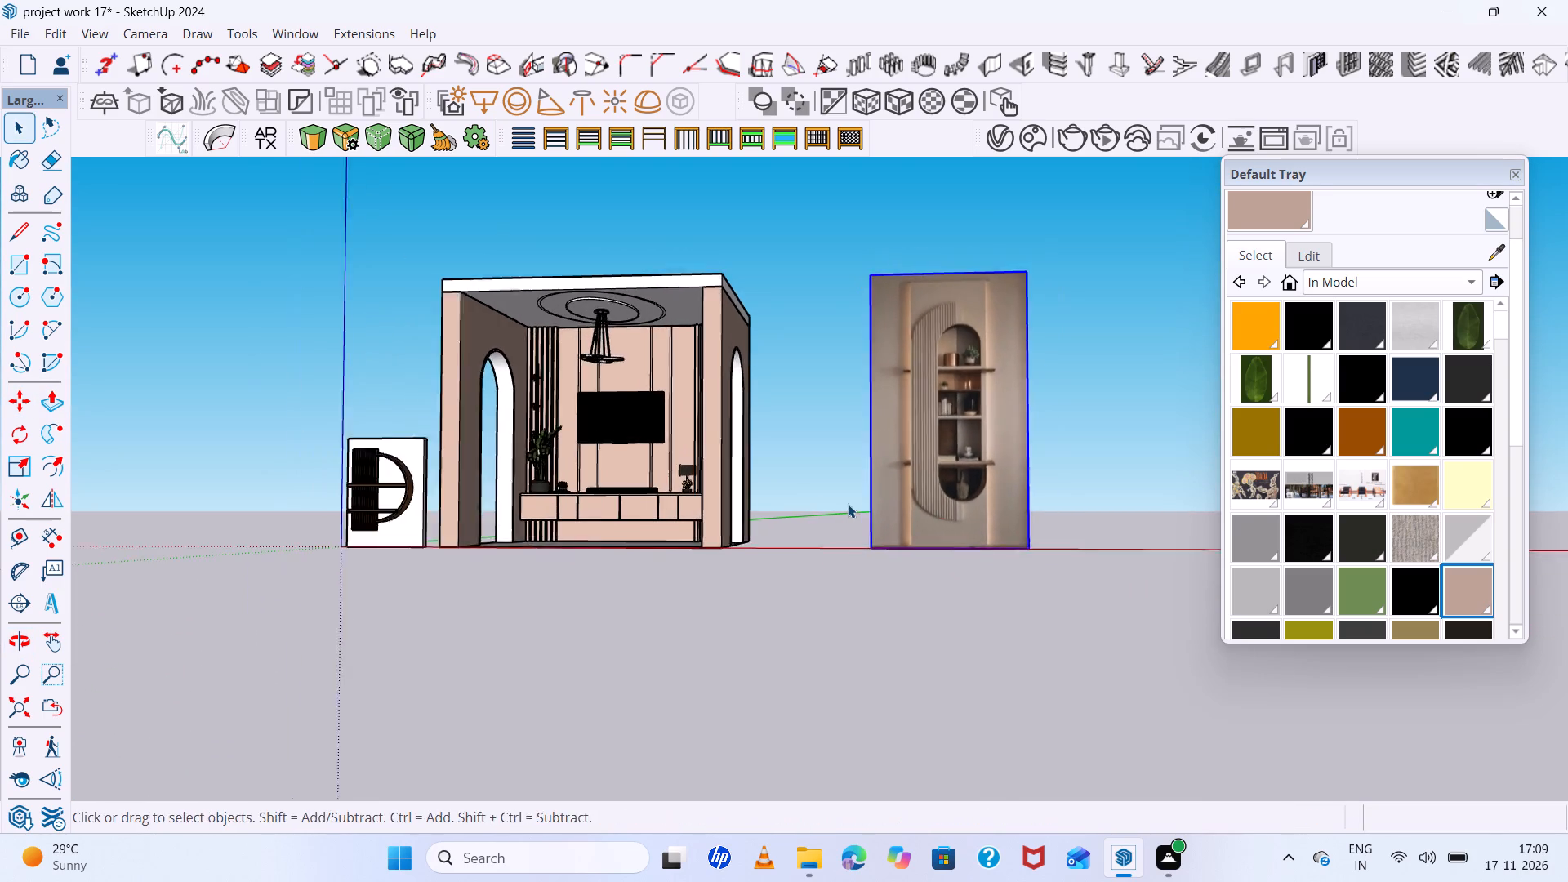
middle_drag(848, 504, 1049, 745)
scroll(950, 597, up, 7)
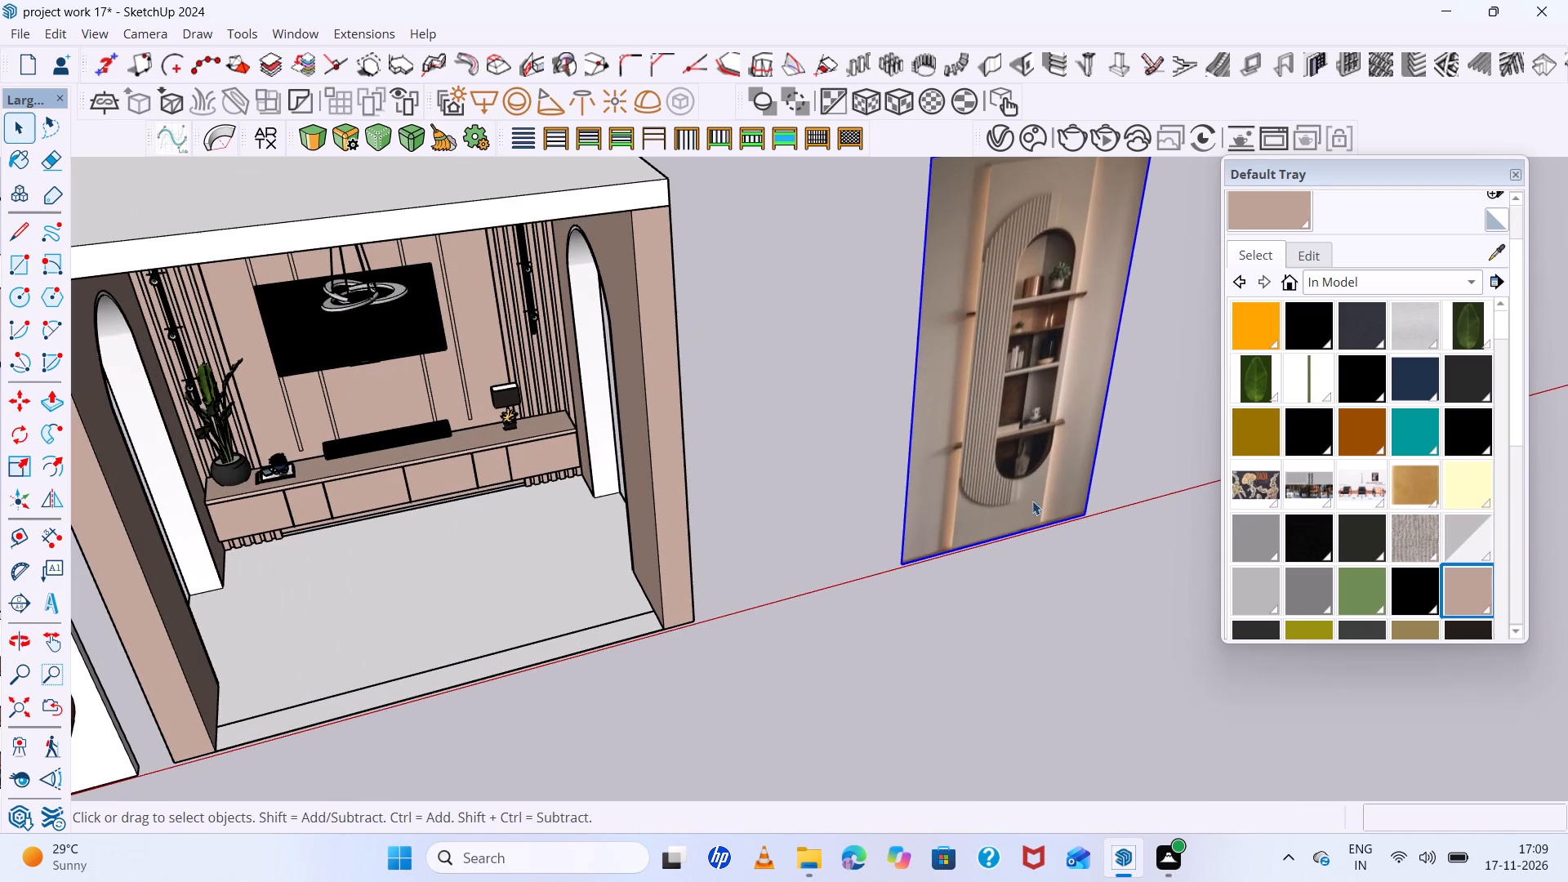
key(m)
click(905, 566)
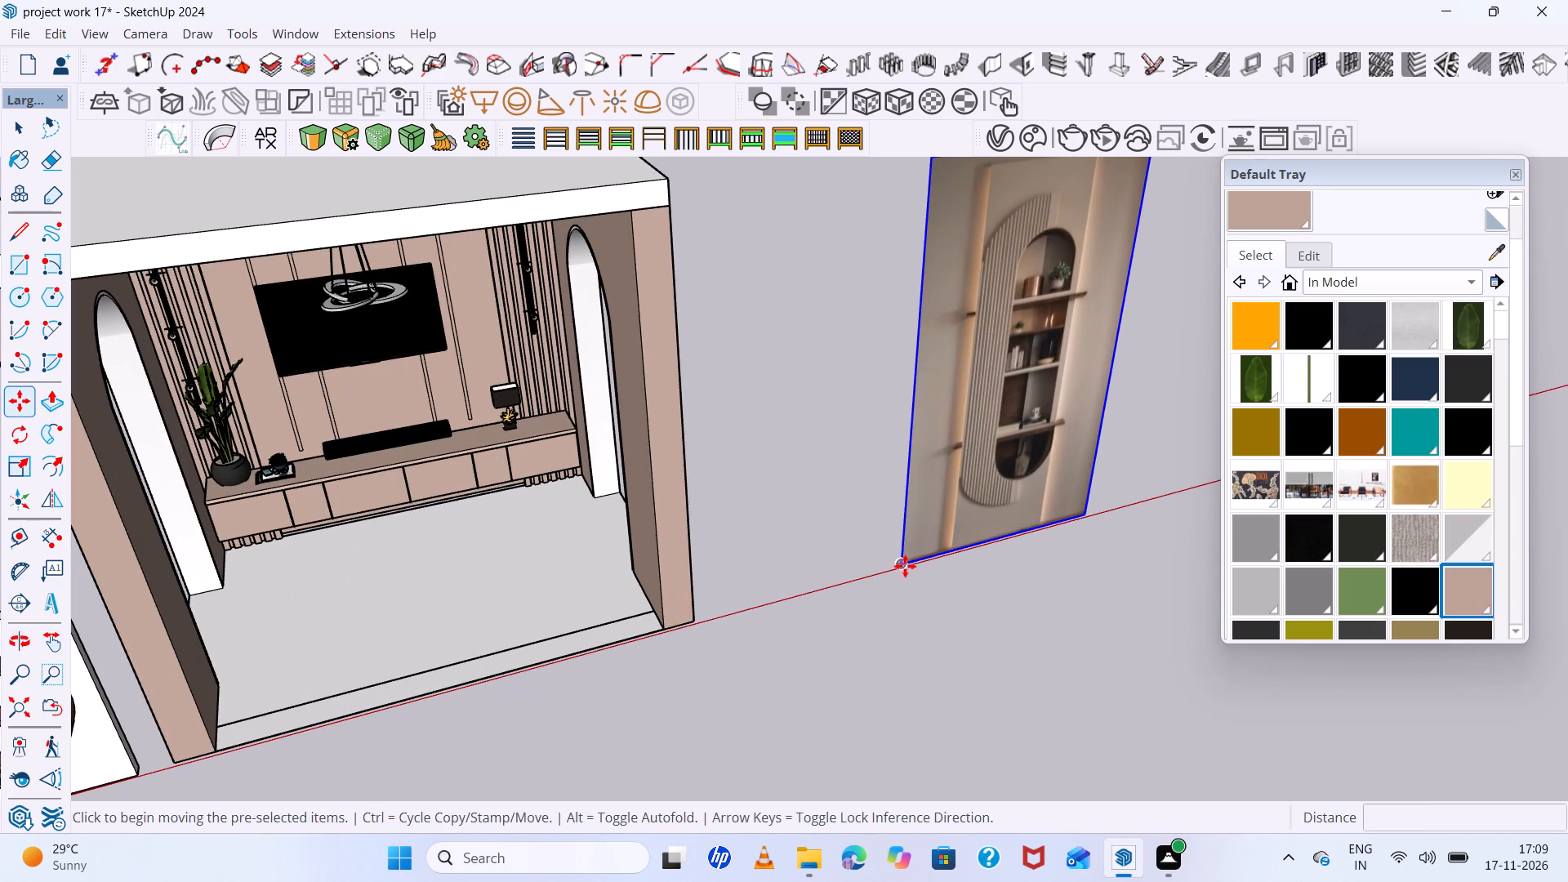
click(782, 595)
scroll(756, 590, down, 8)
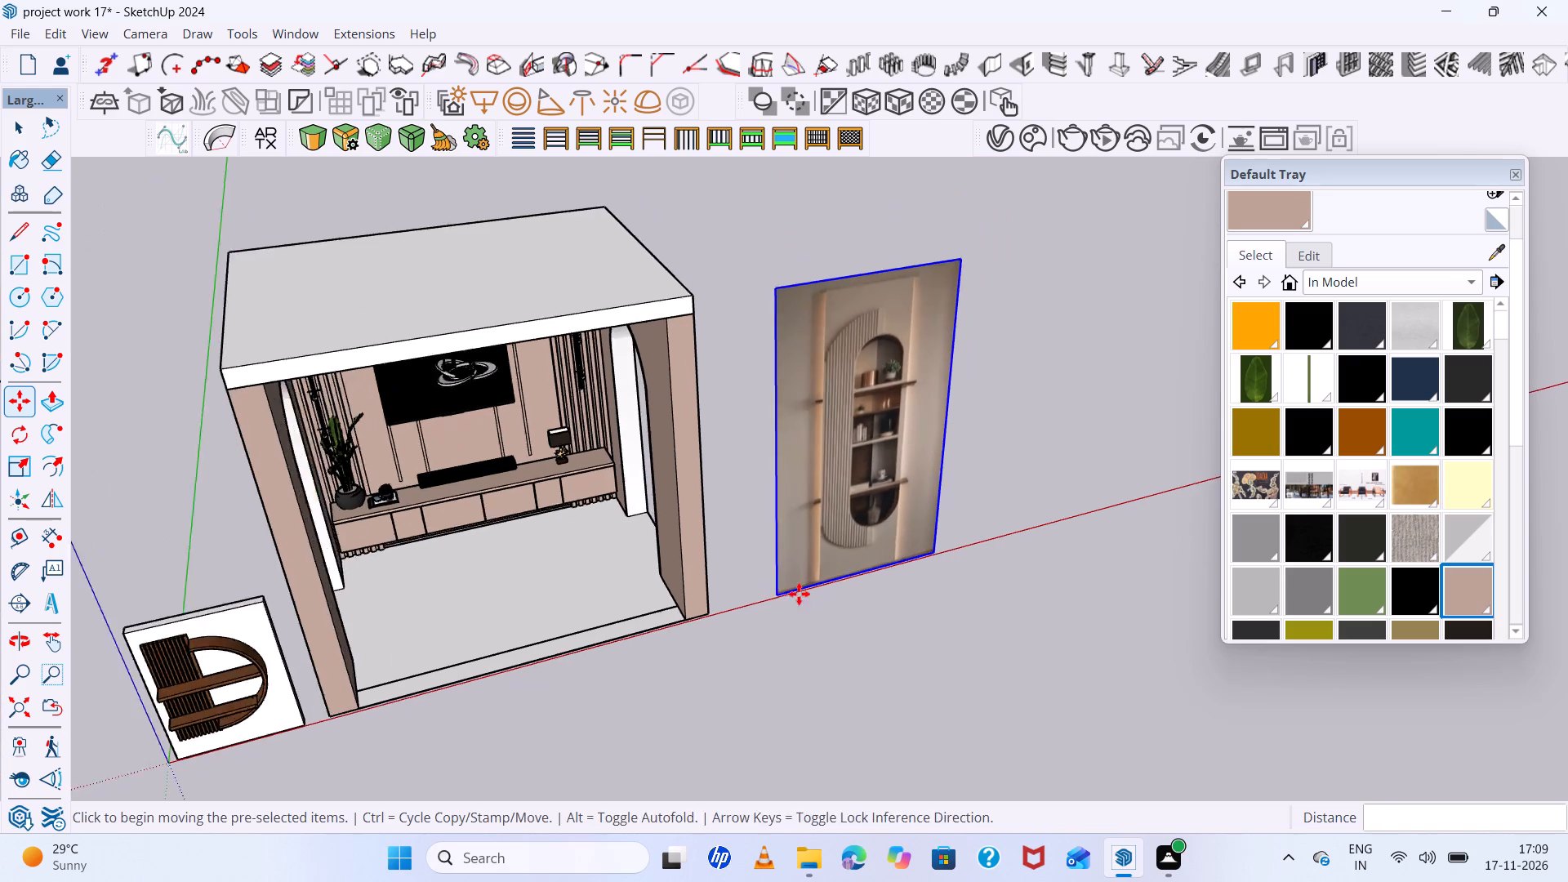
middle_drag(1147, 637, 928, 479)
key(space)
Examine the arched-shelf reference image, its fluted panel and shelves, and its position beside the TV-wall room.
scroll(927, 479, down, 13)
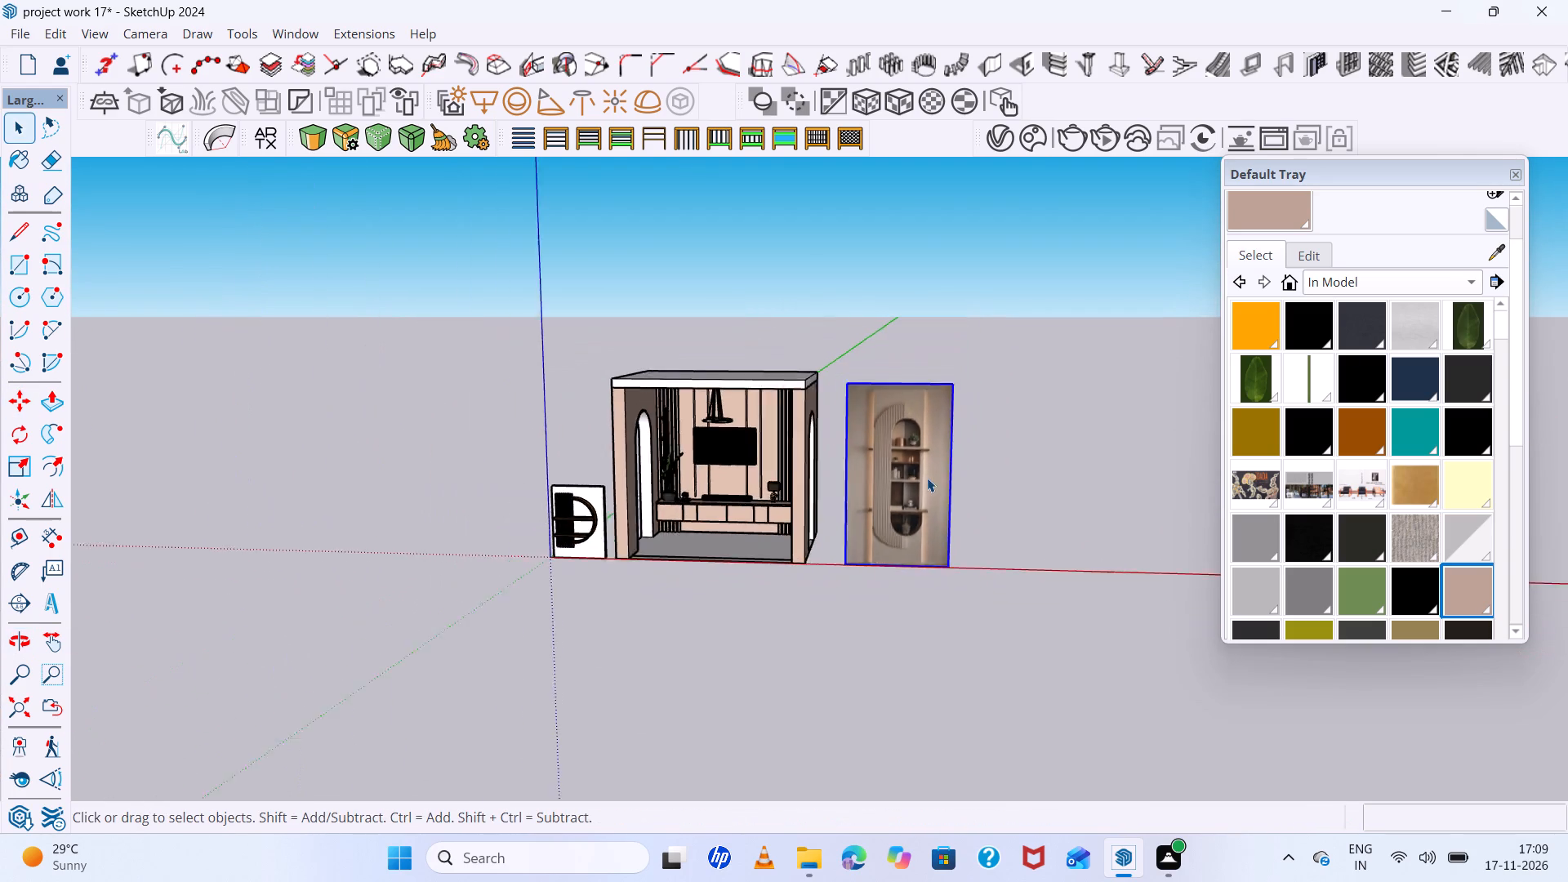
scroll(927, 478, down, 2)
scroll(1158, 500, up, 7)
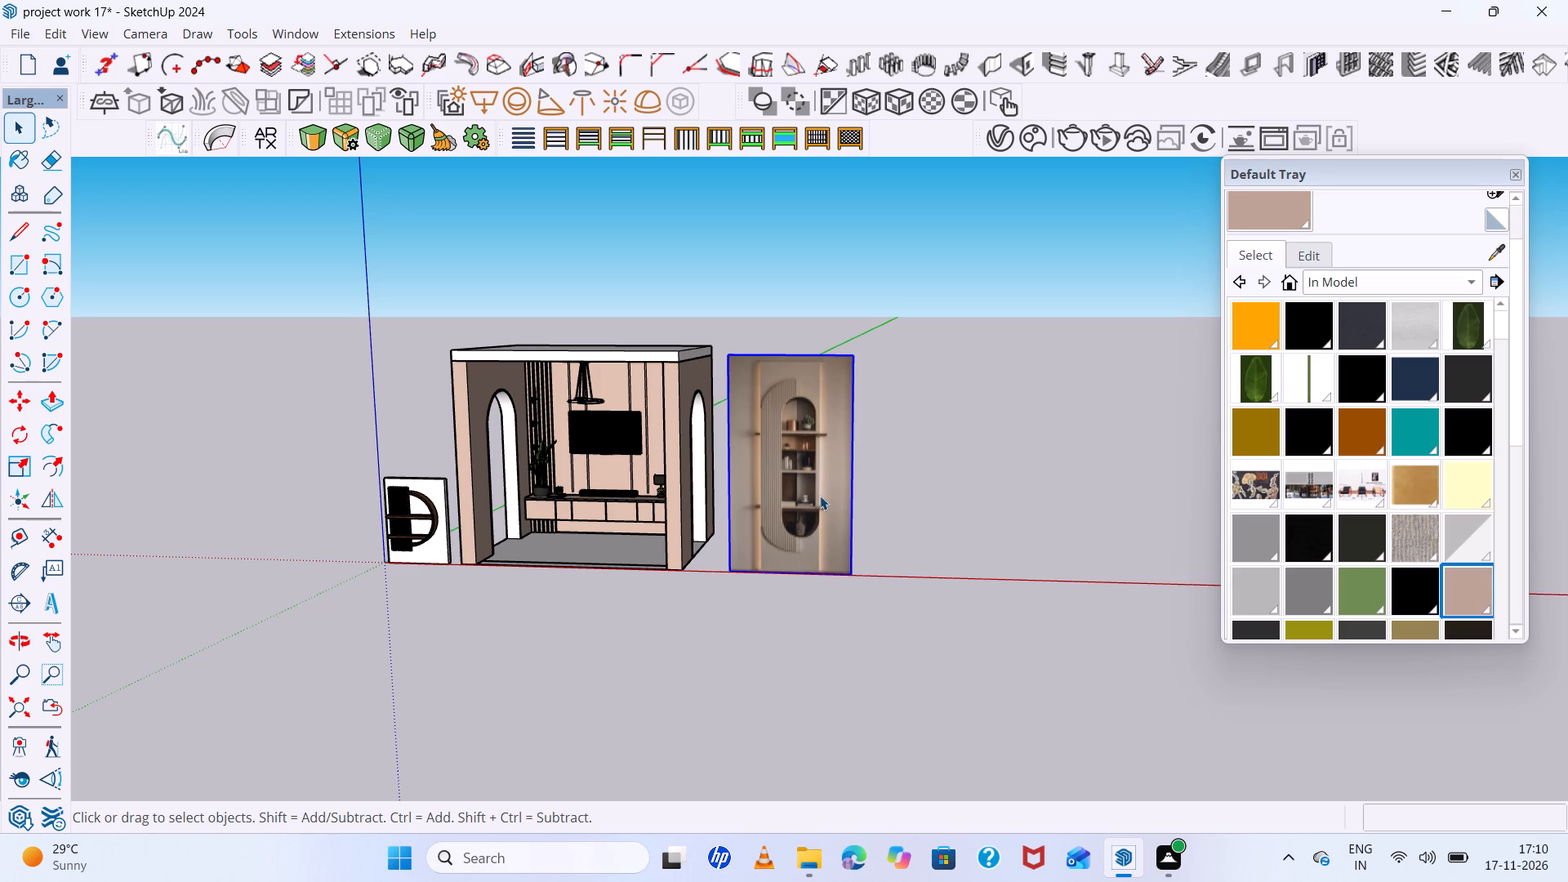
scroll(820, 496, down, 6)
scroll(831, 500, up, 13)
scroll(793, 441, down, 6)
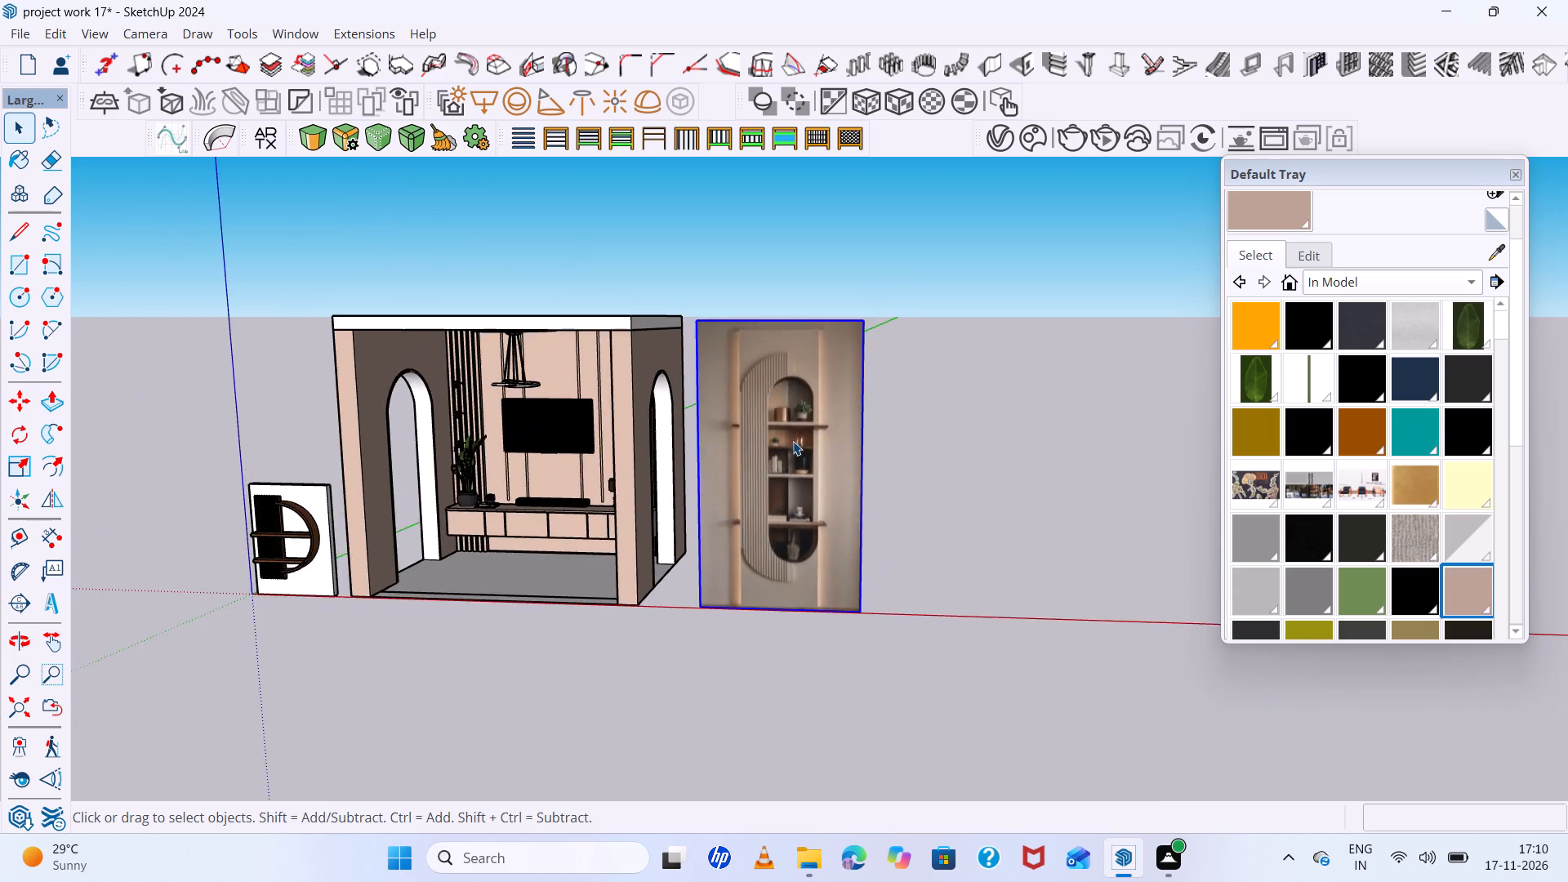
middle_drag(793, 441, 804, 502)
scroll(850, 483, up, 7)
scroll(853, 482, down, 7)
middle_drag(863, 528, 914, 635)
Draw a ground rectangle about 22' 8" by 2' along the red axis, just beyond the reference image's outer side.
scroll(929, 617, up, 2)
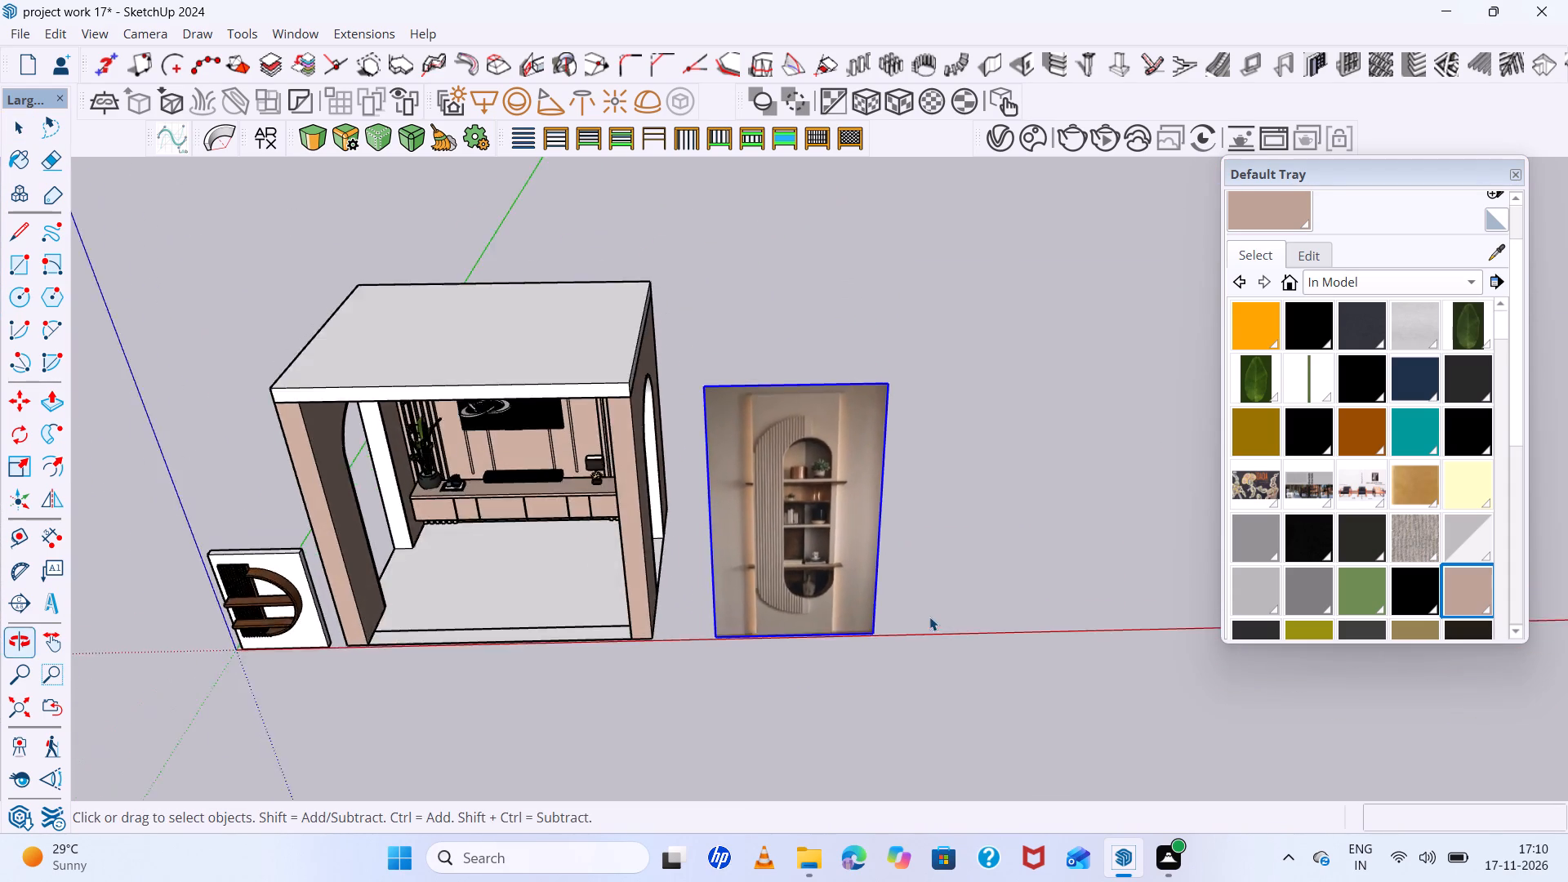
scroll(929, 617, up, 6)
key(r)
click(877, 641)
scroll(929, 601, down, 1)
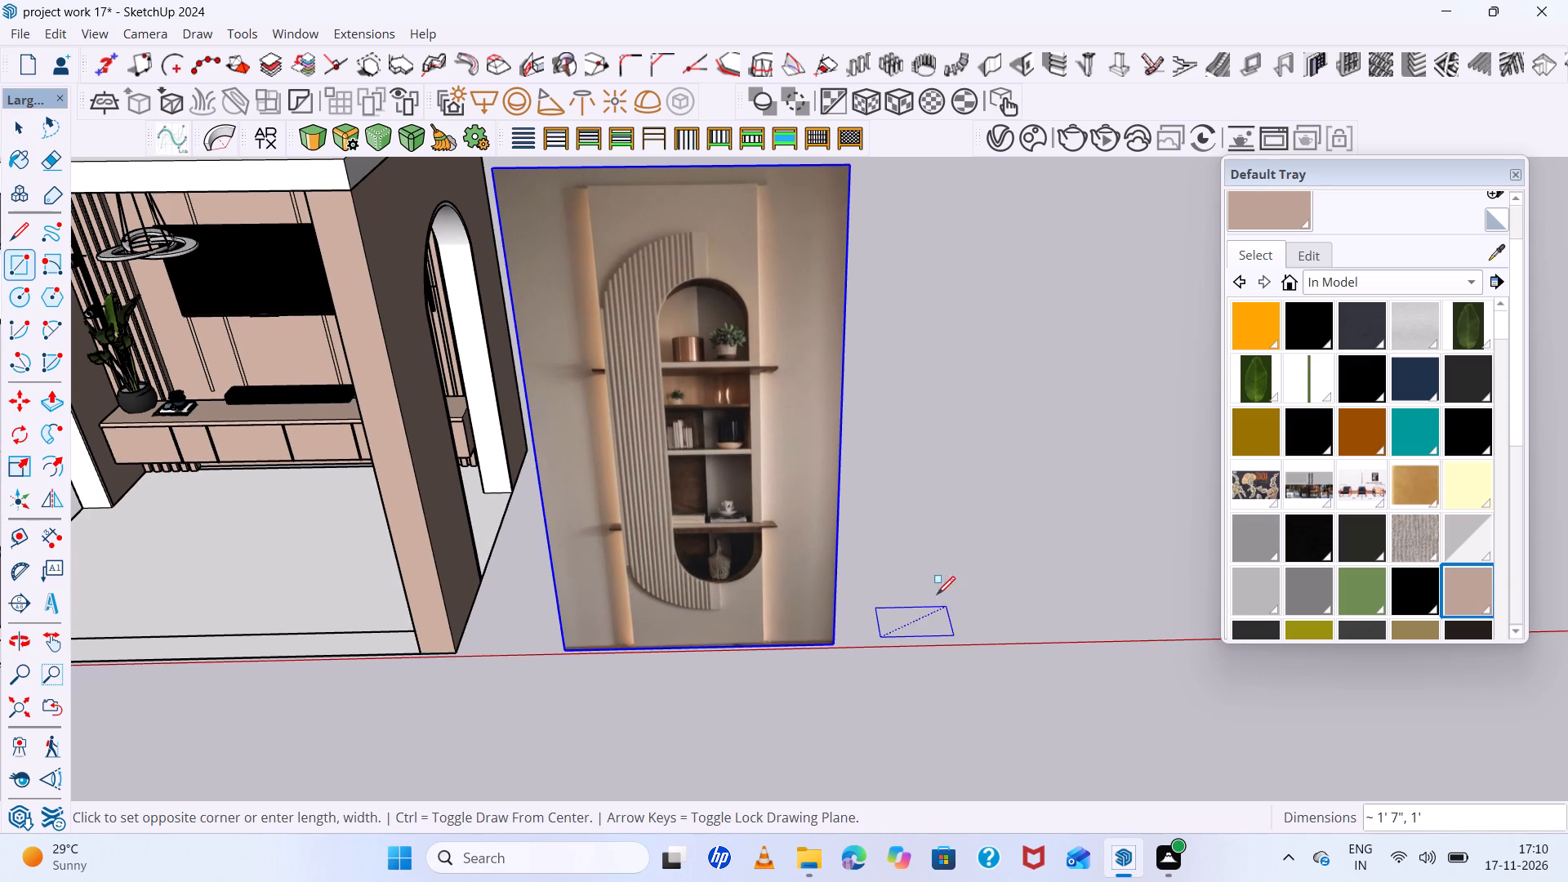
scroll(884, 582, down, 12)
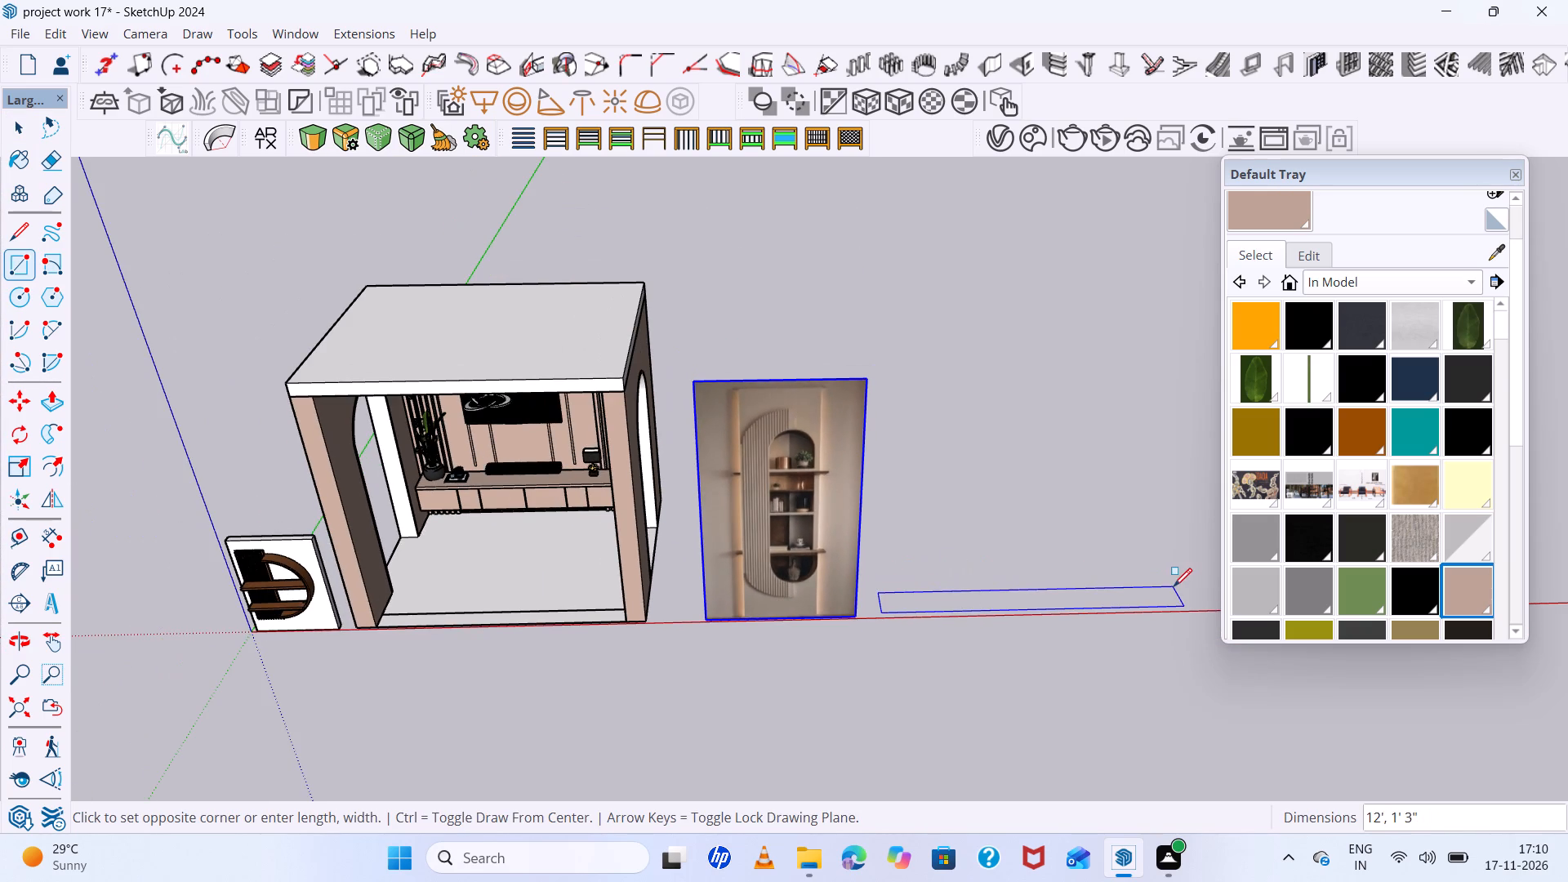
scroll(872, 547, down, 13)
scroll(1078, 552, up, 4)
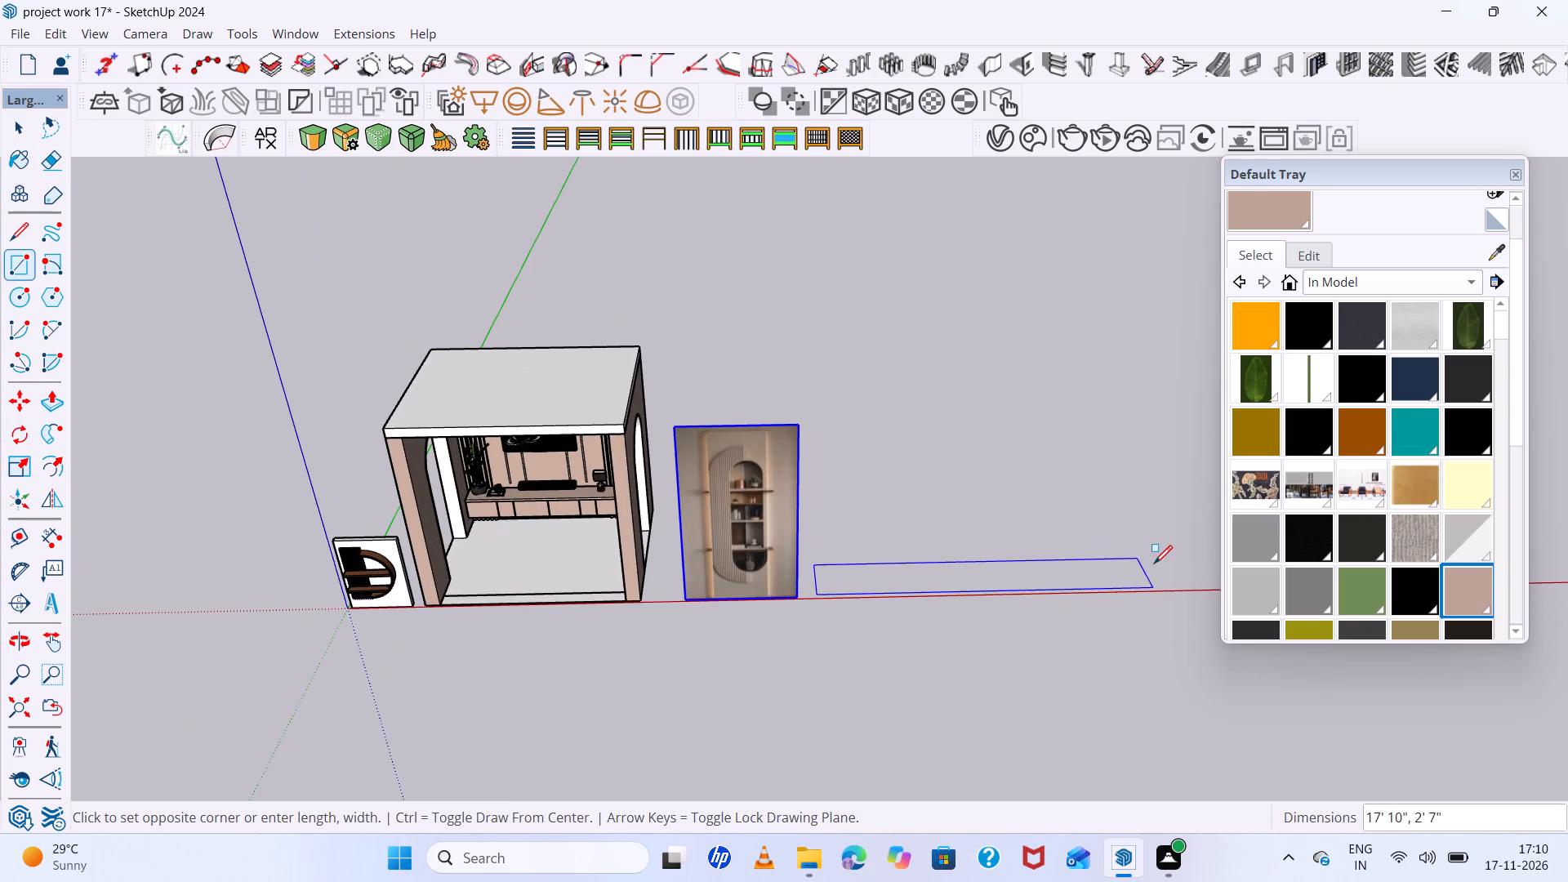
scroll(1141, 560, down, 7)
scroll(969, 522, down, 6)
scroll(1134, 551, up, 1)
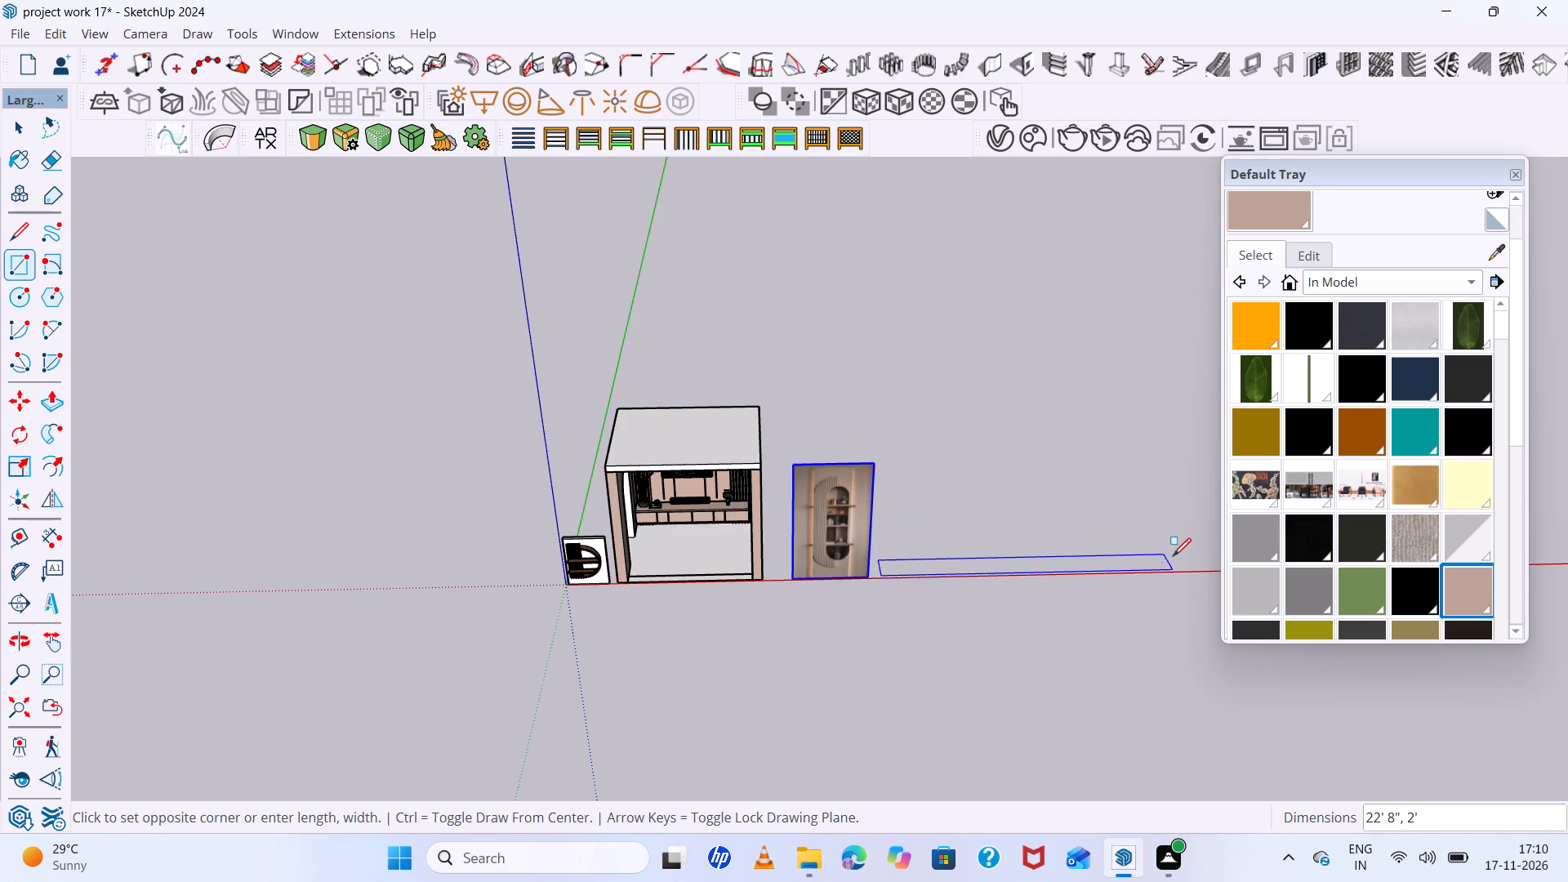
click(1180, 558)
scroll(862, 506, down, 4)
middle_drag(893, 524, 890, 424)
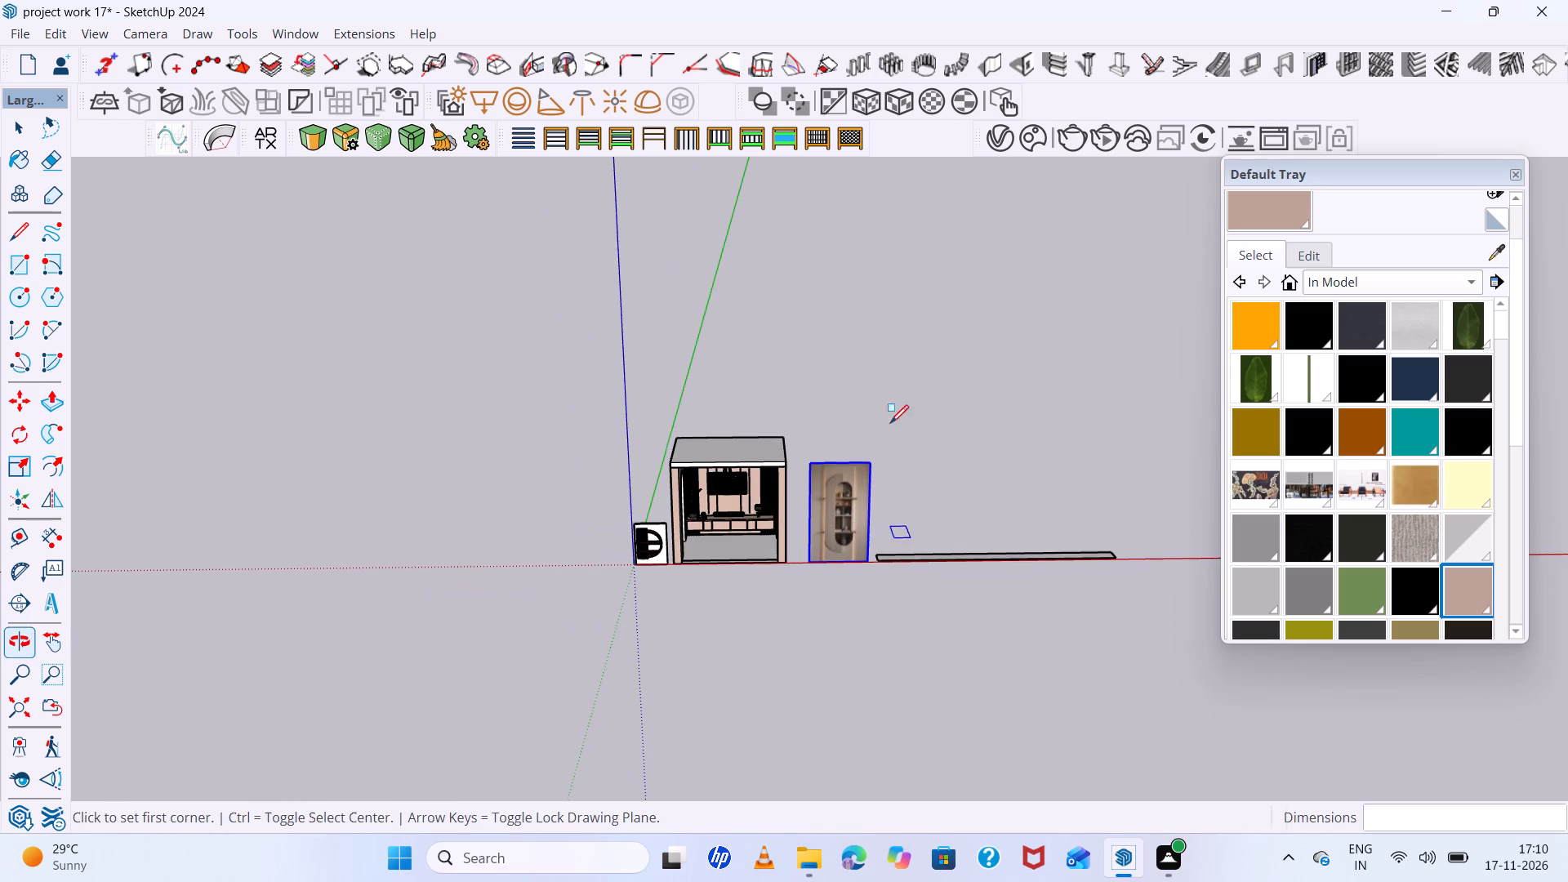
key(space)
Draw a cross line about 1' 6" long from the midpoint of the ground rectangle's long back edge to its front edge.
scroll(987, 531, up, 6)
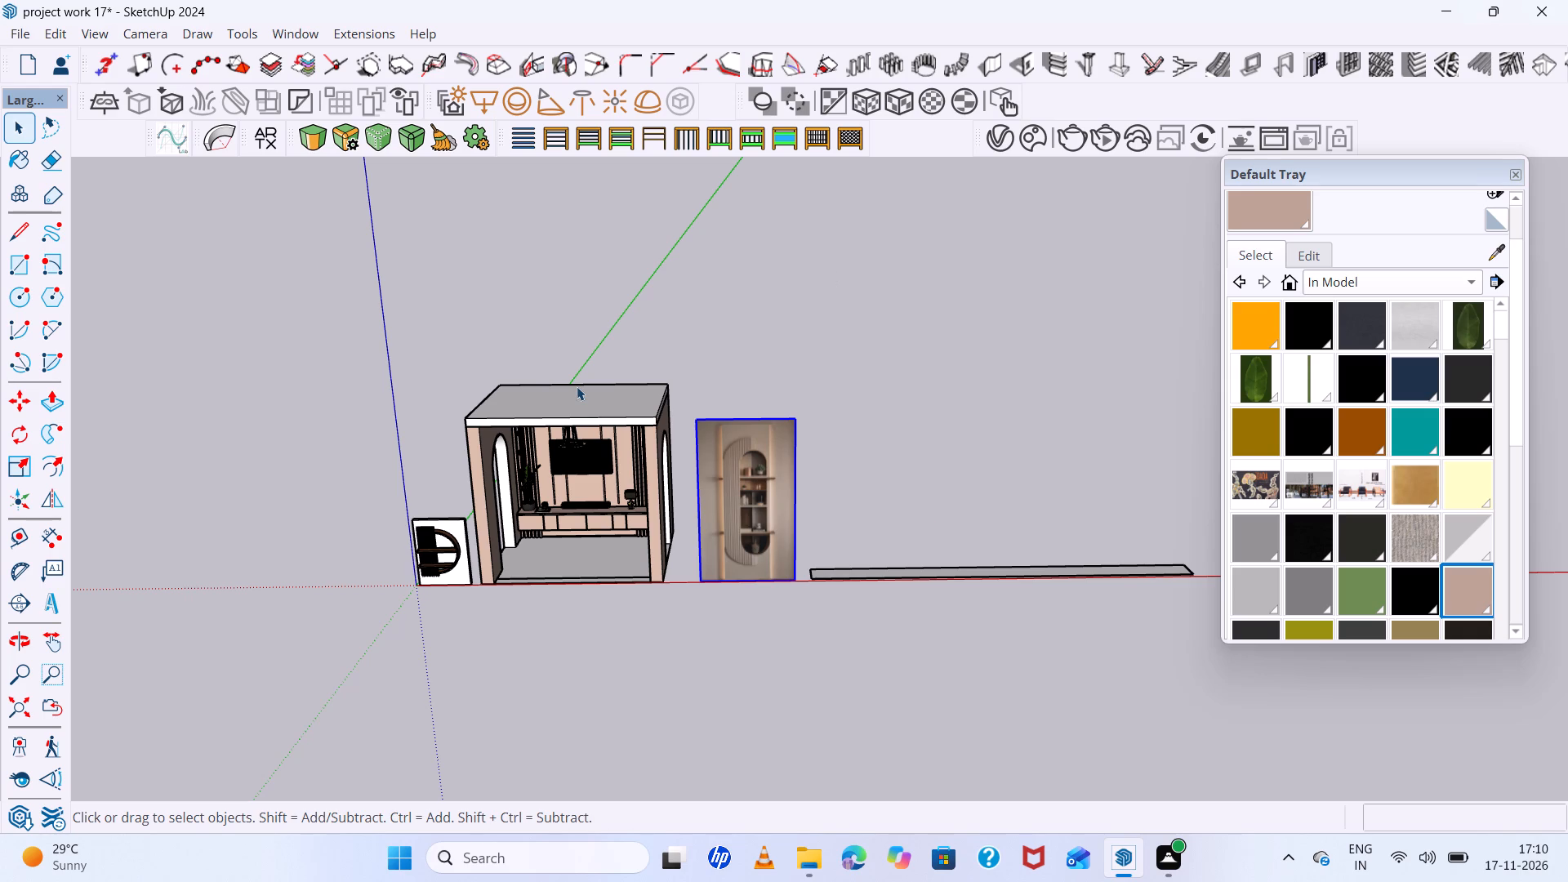
scroll(577, 386, down, 5)
scroll(715, 436, up, 5)
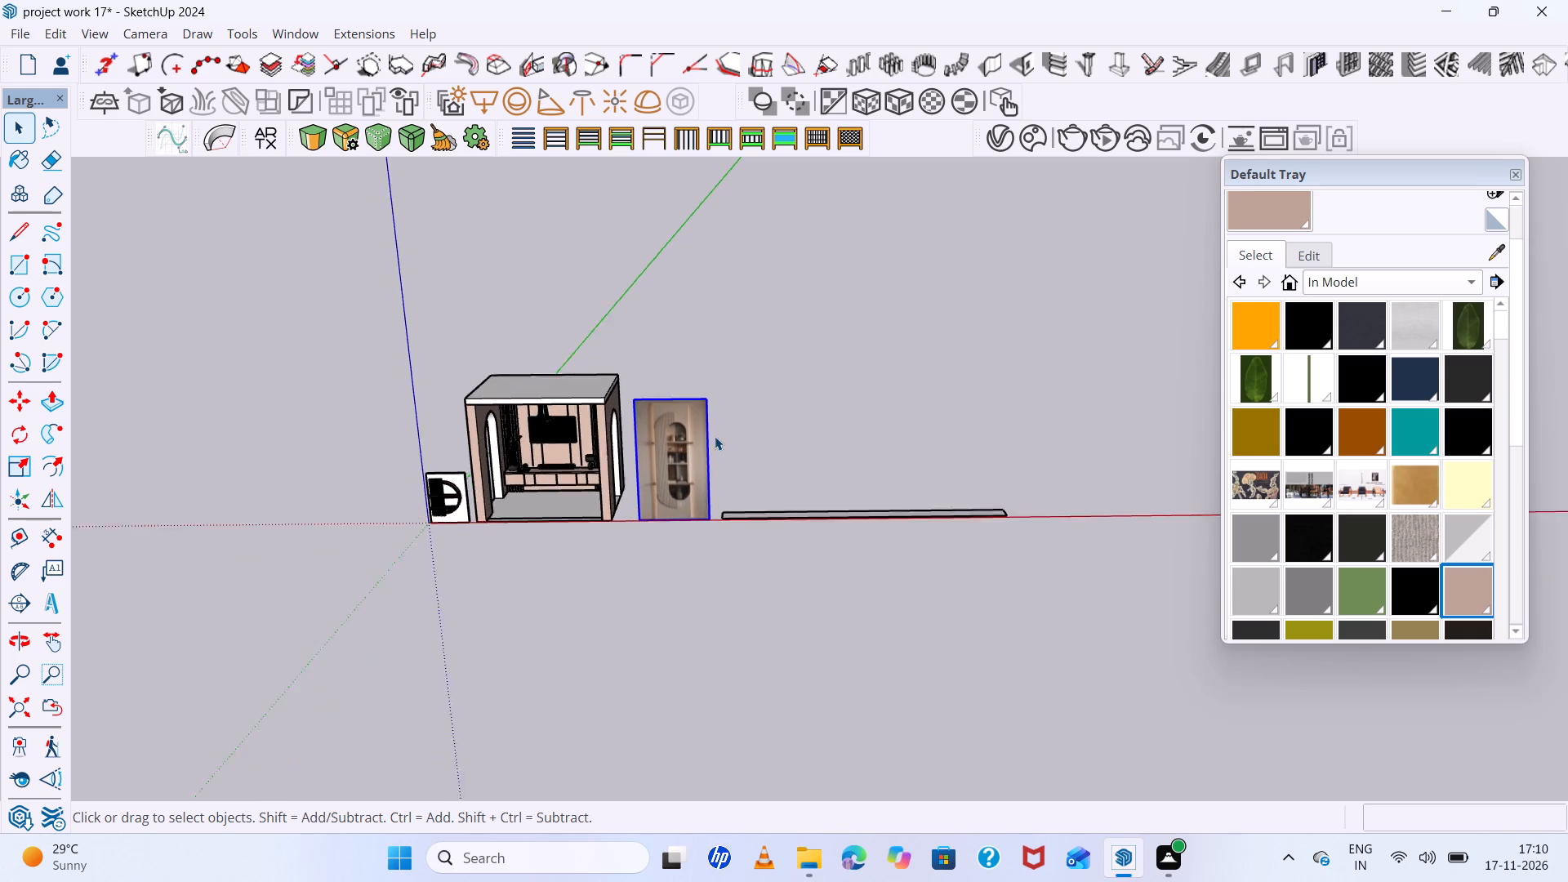
scroll(715, 436, up, 9)
scroll(712, 432, down, 7)
middle_drag(711, 443, 702, 644)
scroll(973, 521, up, 8)
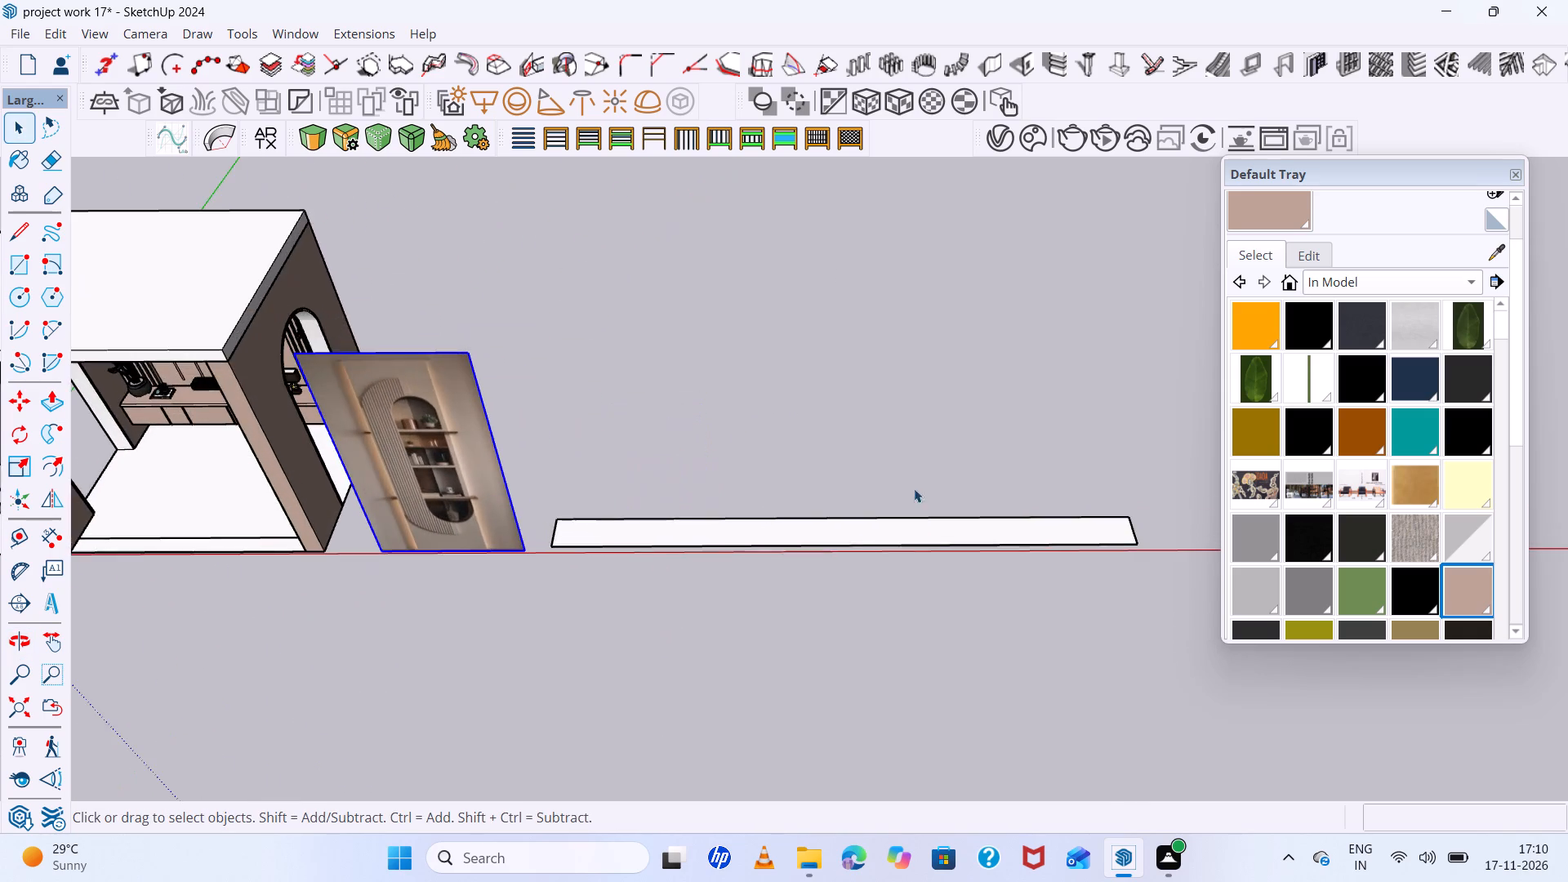
middle_drag(883, 460, 884, 693)
scroll(862, 537, up, 8)
scroll(857, 528, down, 1)
middle_drag(856, 528, 484, 327)
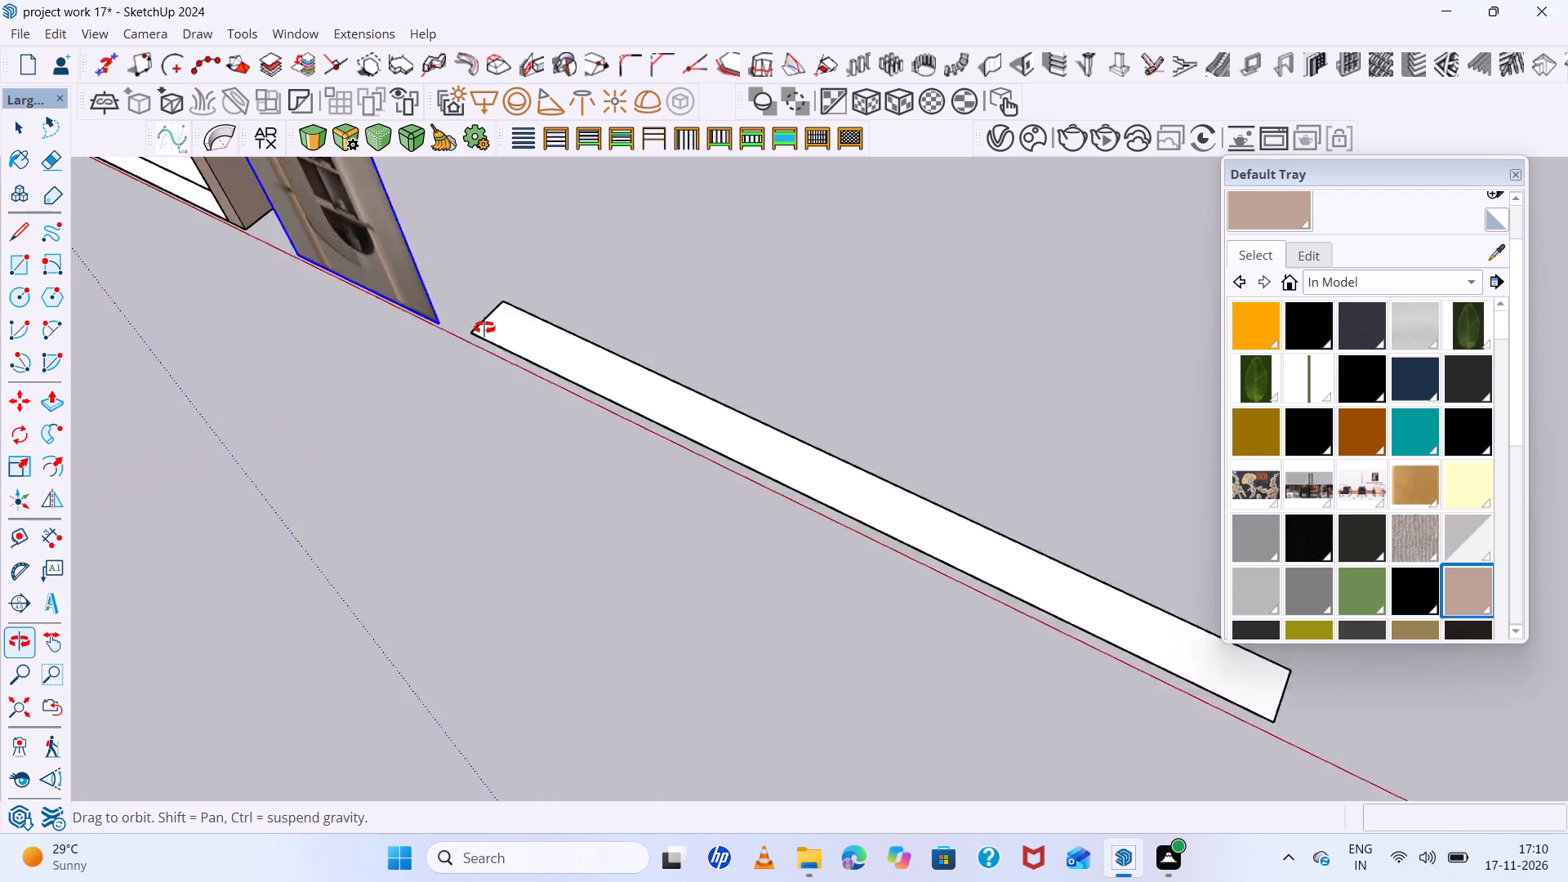
middle_drag(484, 327, 759, 206)
scroll(616, 247, down, 7)
middle_drag(653, 327, 680, 260)
scroll(706, 381, up, 8)
middle_drag(703, 374, 710, 492)
click(714, 452)
scroll(712, 452, down, 4)
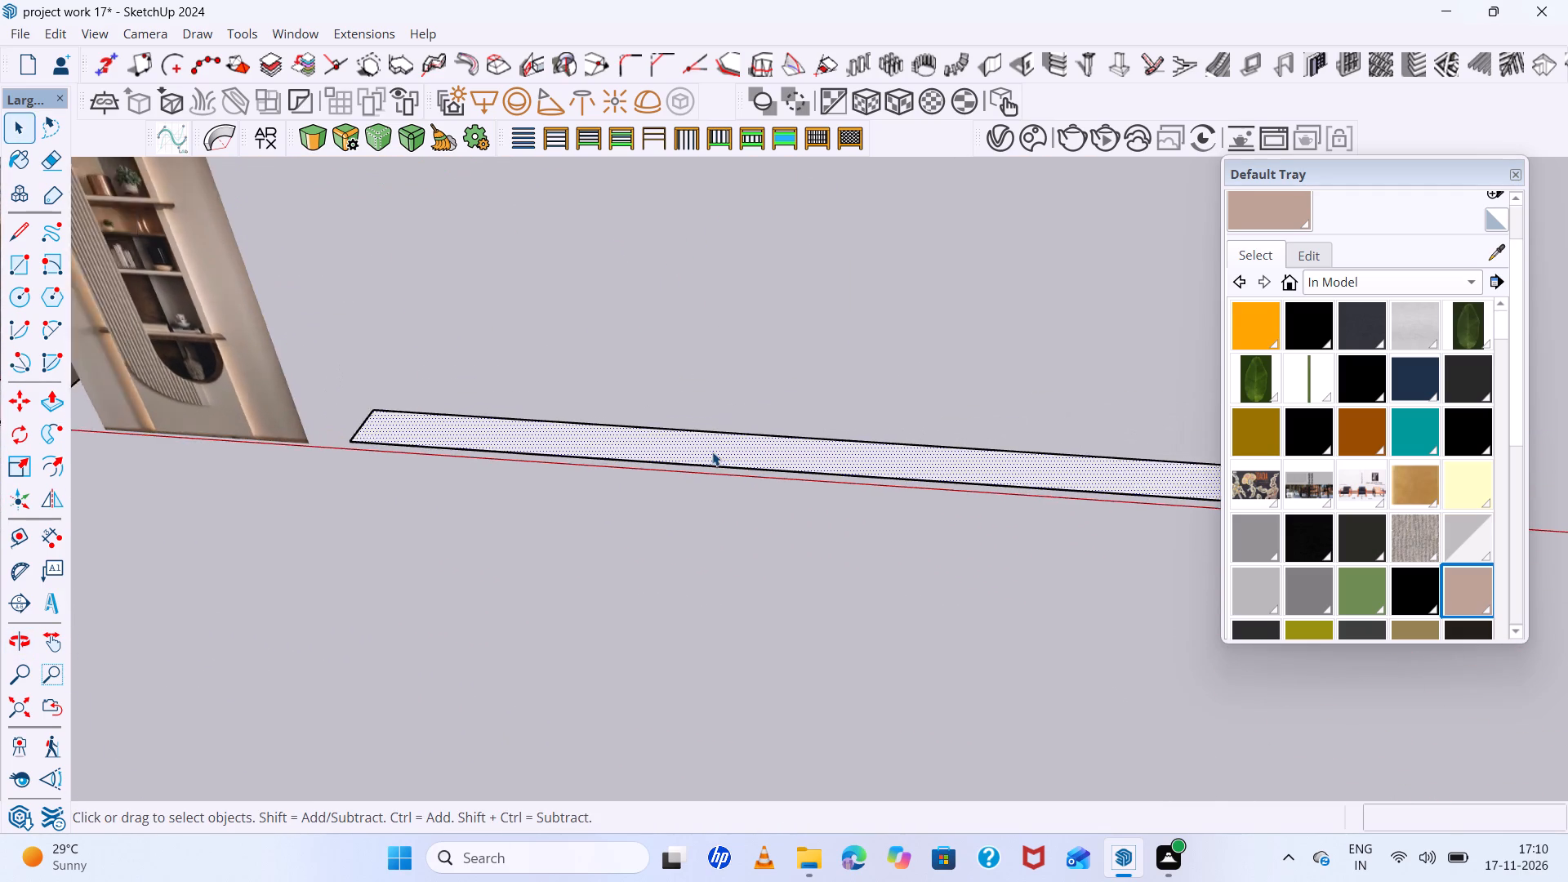
scroll(712, 452, down, 9)
middle_drag(710, 451, 715, 405)
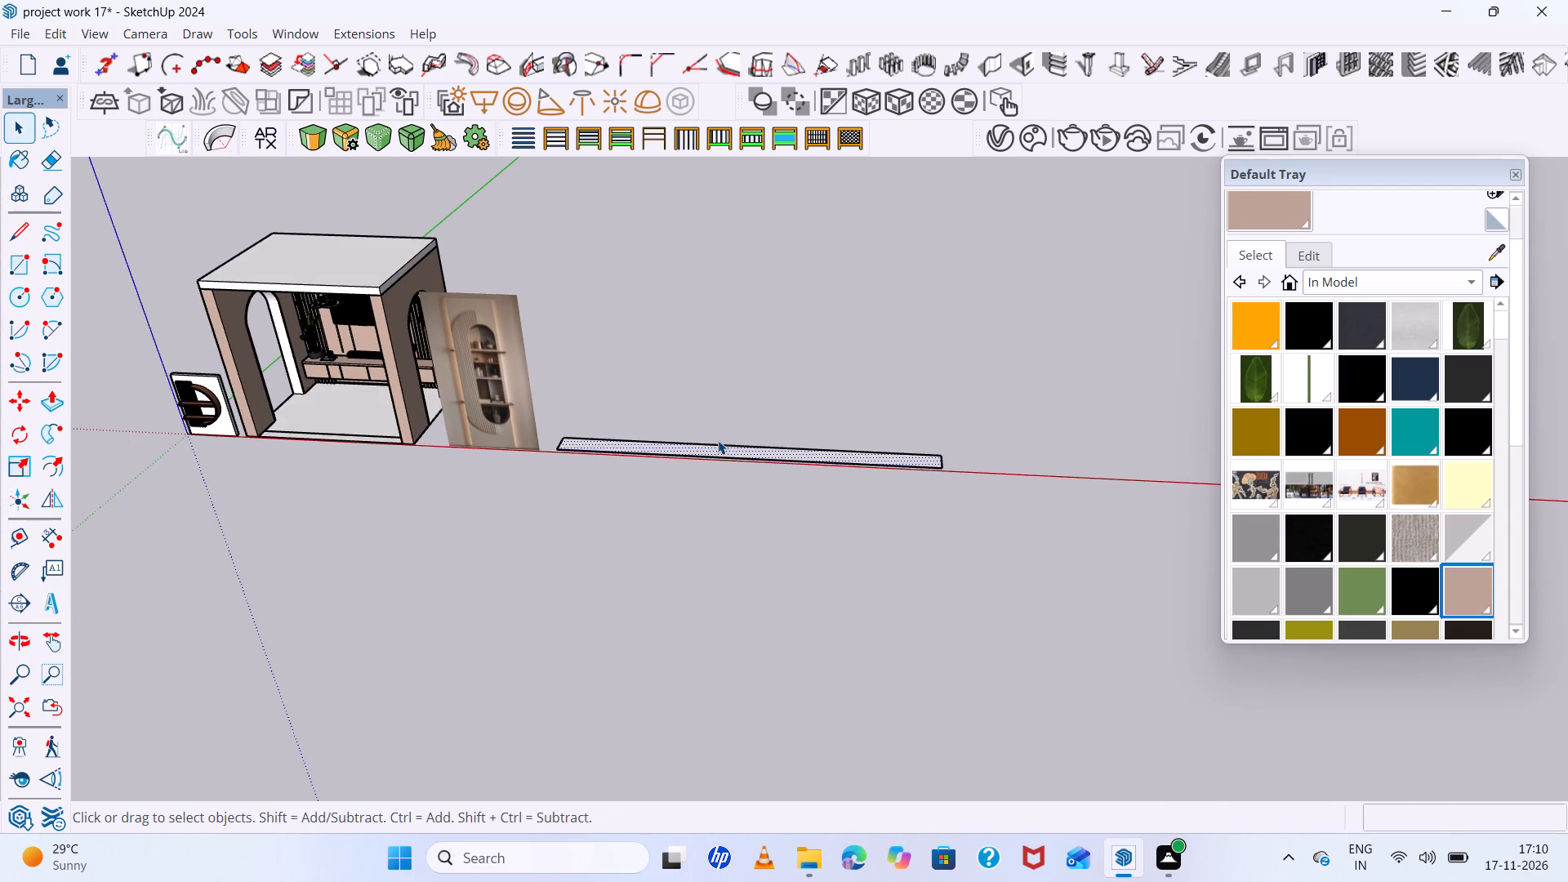
scroll(718, 440, down, 3)
middle_drag(719, 440, 747, 568)
scroll(742, 436, up, 6)
key(l)
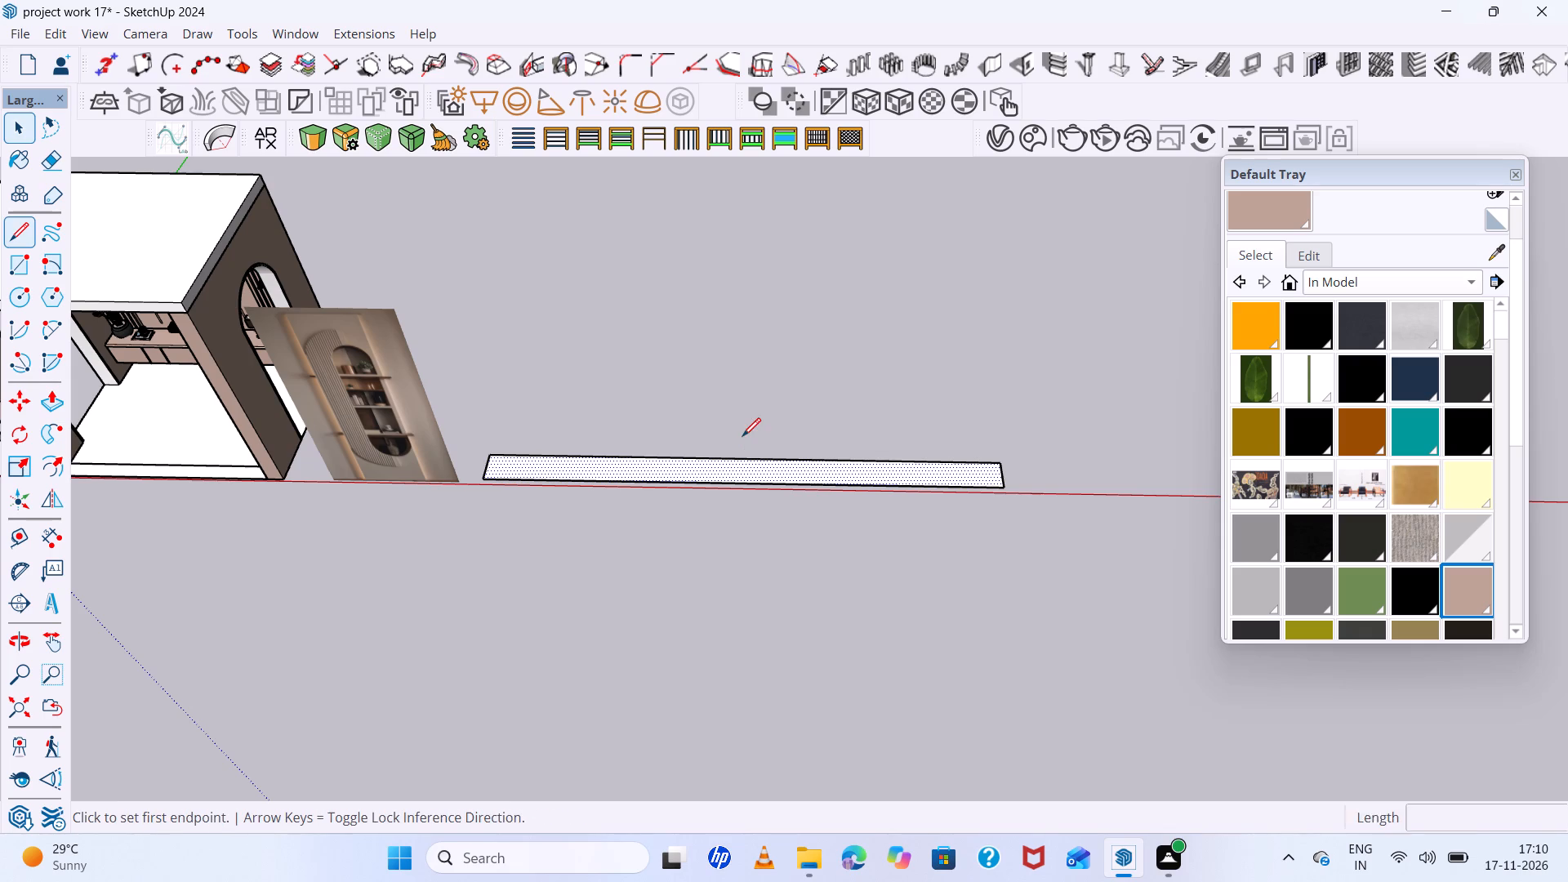
scroll(735, 447, up, 5)
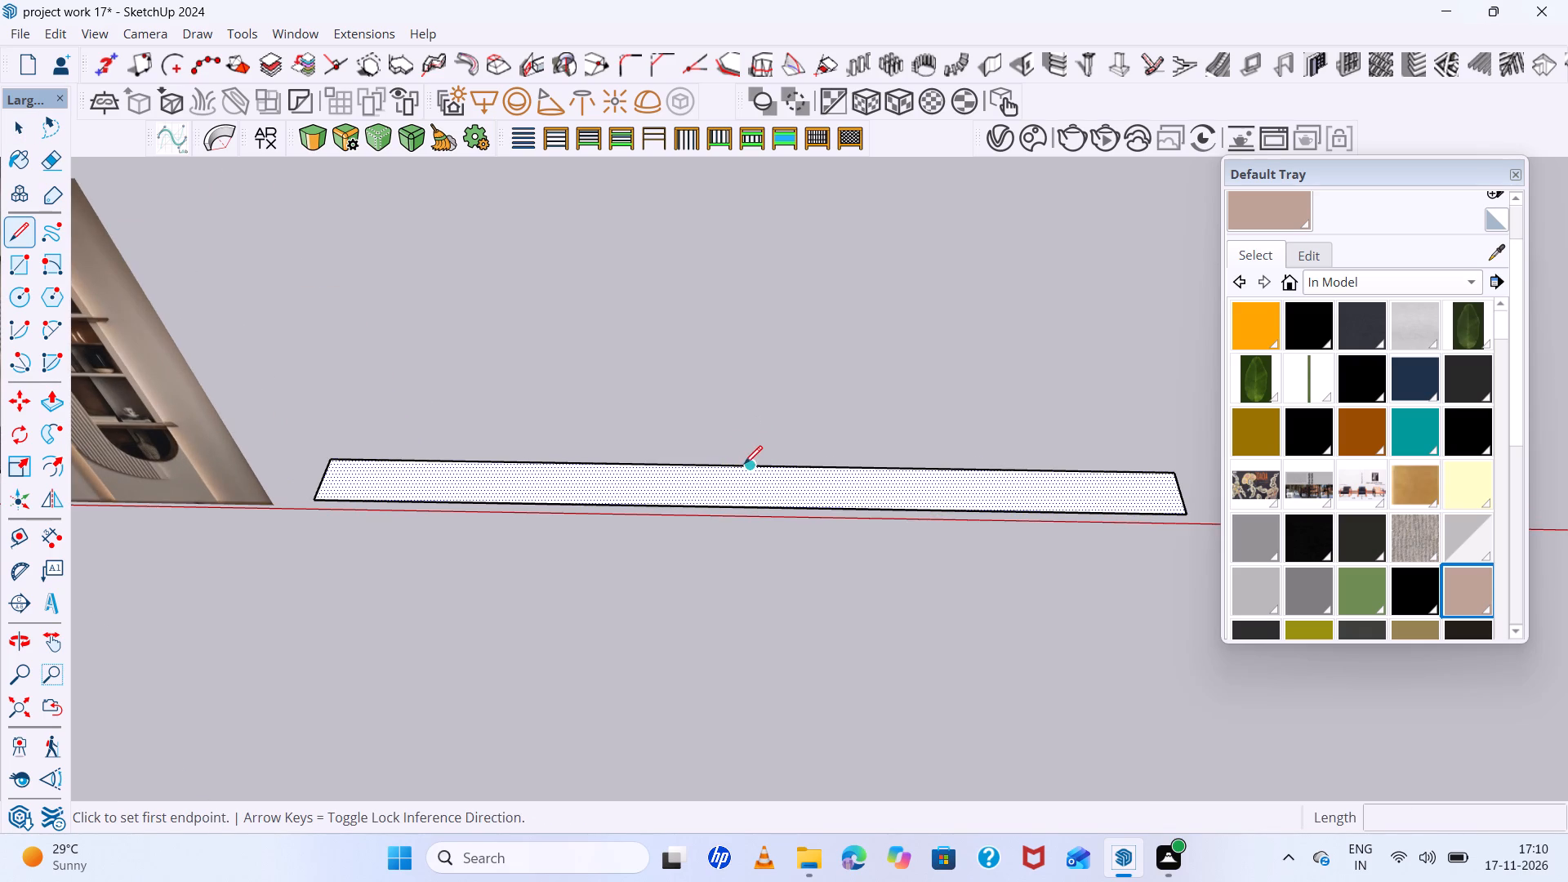
click(745, 464)
click(751, 506)
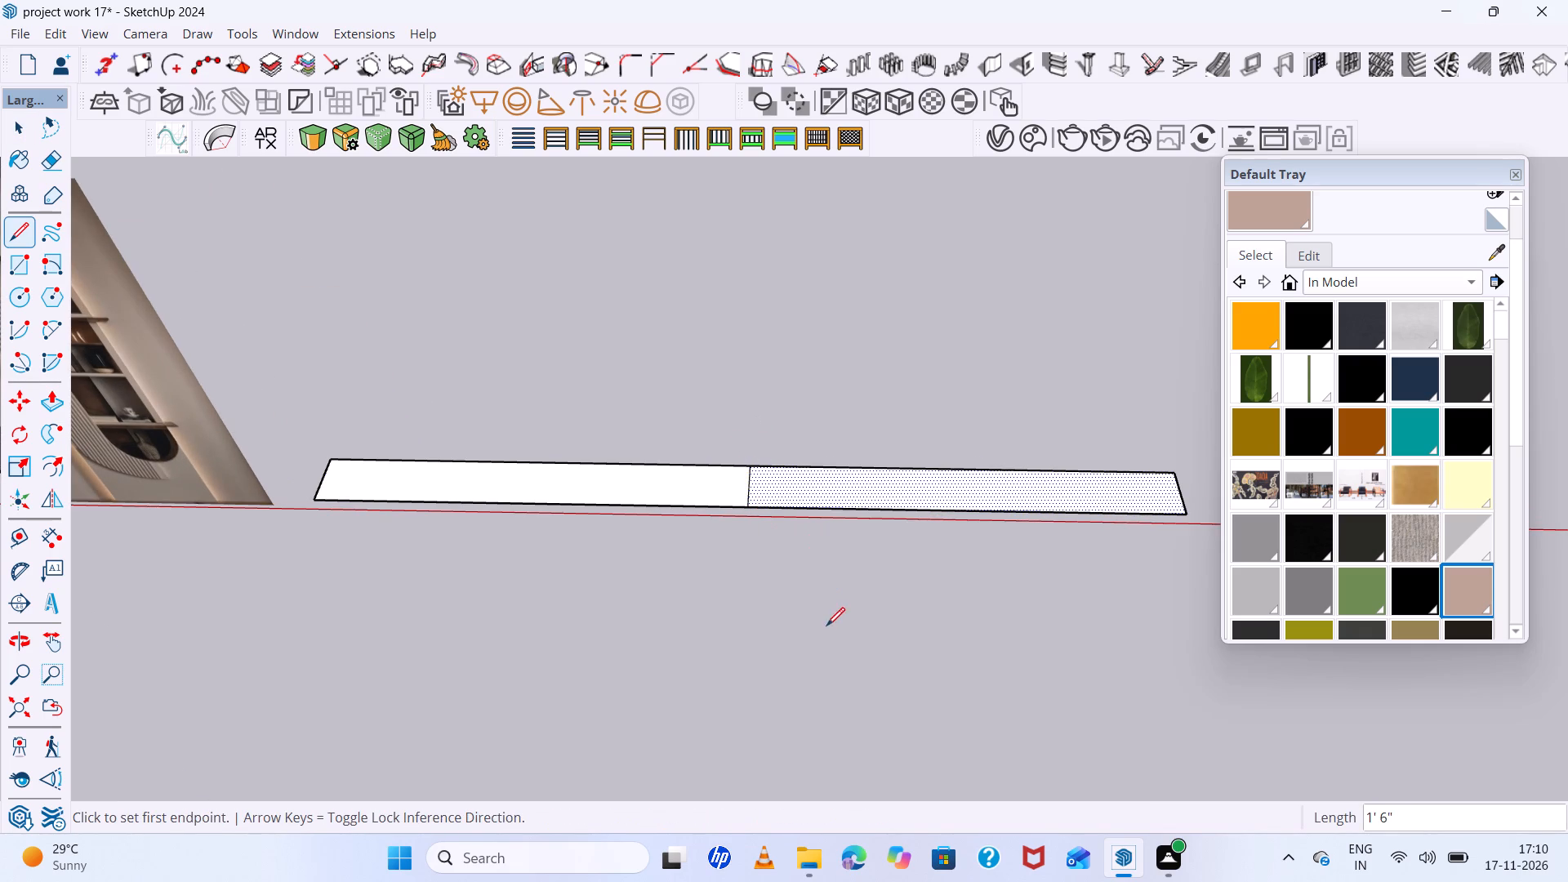
Erase the edges of the rectangle's outer half, keeping the half nearest the reference image.
key(space)
key(e)
drag(861, 456, 866, 517)
scroll(865, 522, down, 6)
drag(1083, 460, 1049, 542)
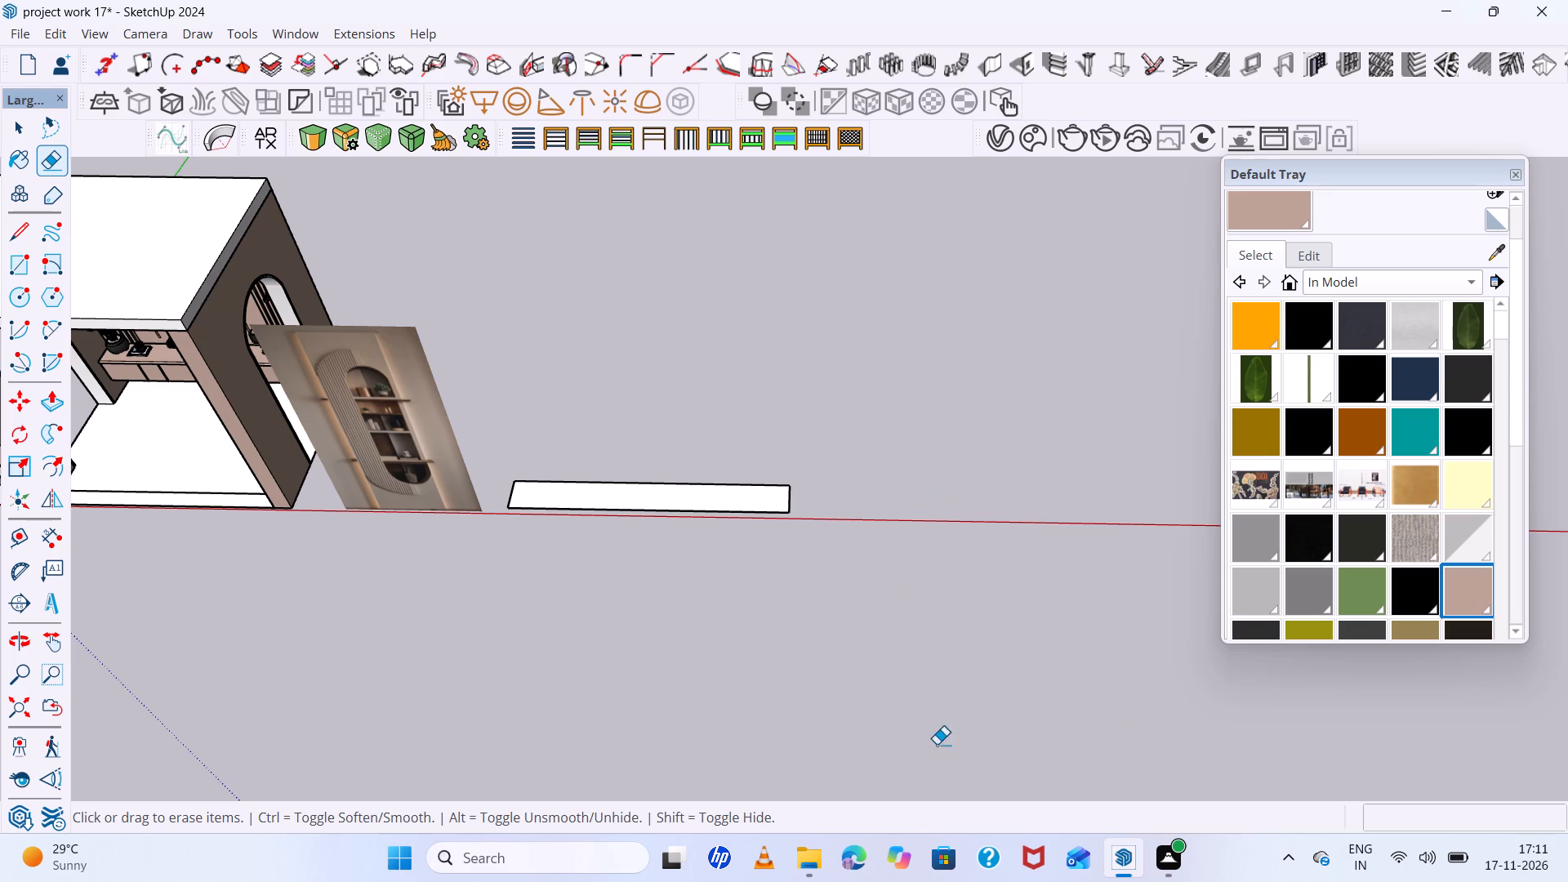
Push/Pull the remaining ground rectangle up about 10' 6", matching the roof corner of the TV-wall room.
scroll(630, 474, up, 4)
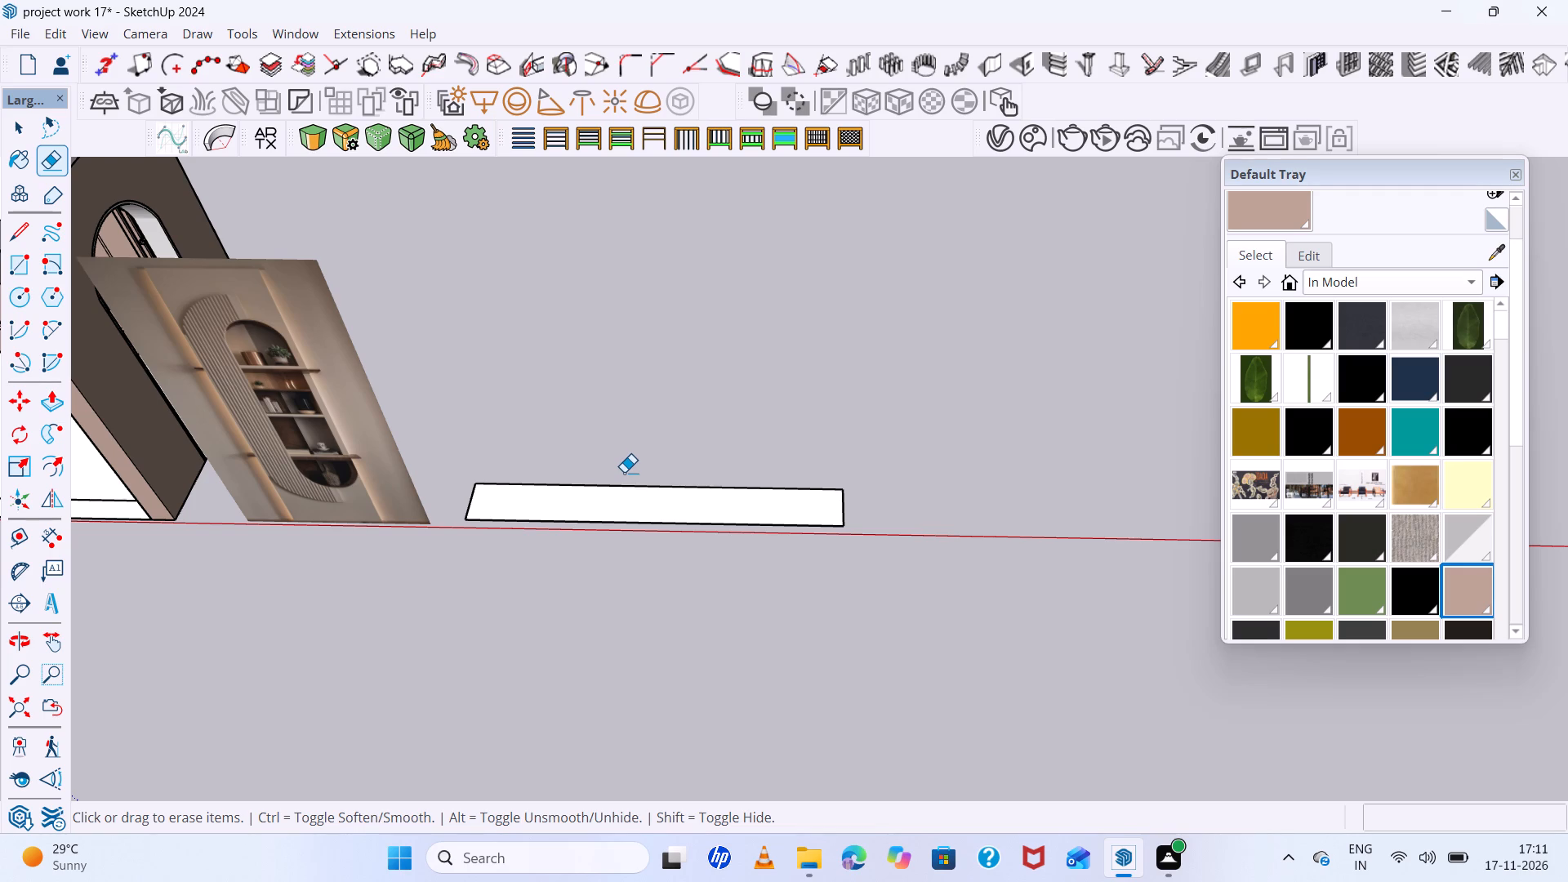
scroll(791, 482, down, 5)
scroll(761, 537, up, 4)
scroll(646, 590, down, 5)
middle_drag(644, 590, 794, 492)
scroll(648, 537, up, 7)
middle_drag(617, 550, 744, 537)
key(b)
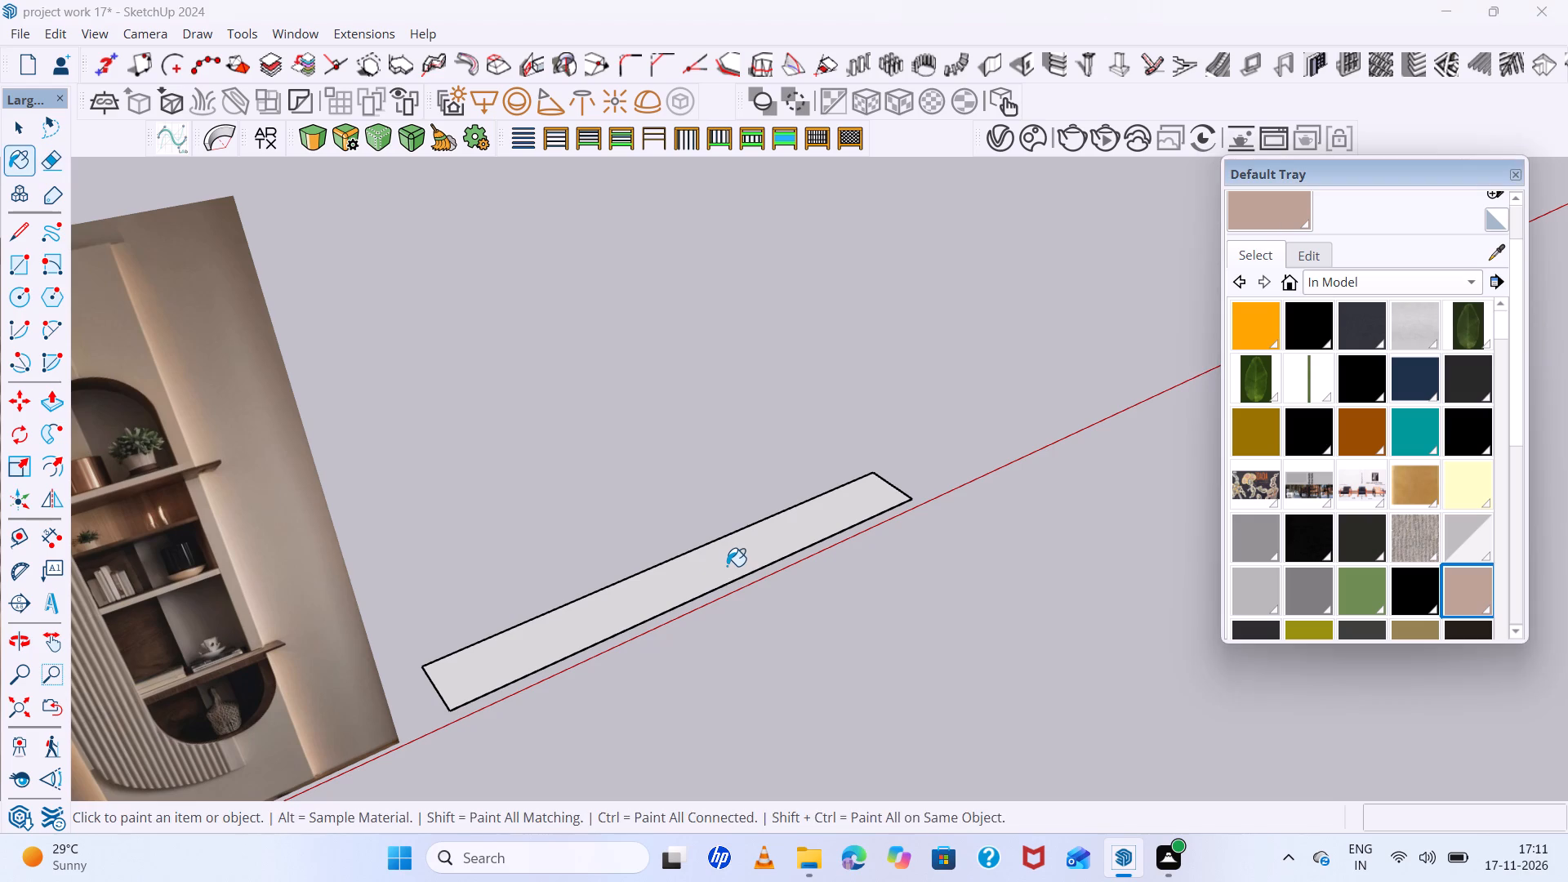
key(space)
click(727, 572)
key(p)
click(727, 575)
scroll(679, 448, down, 14)
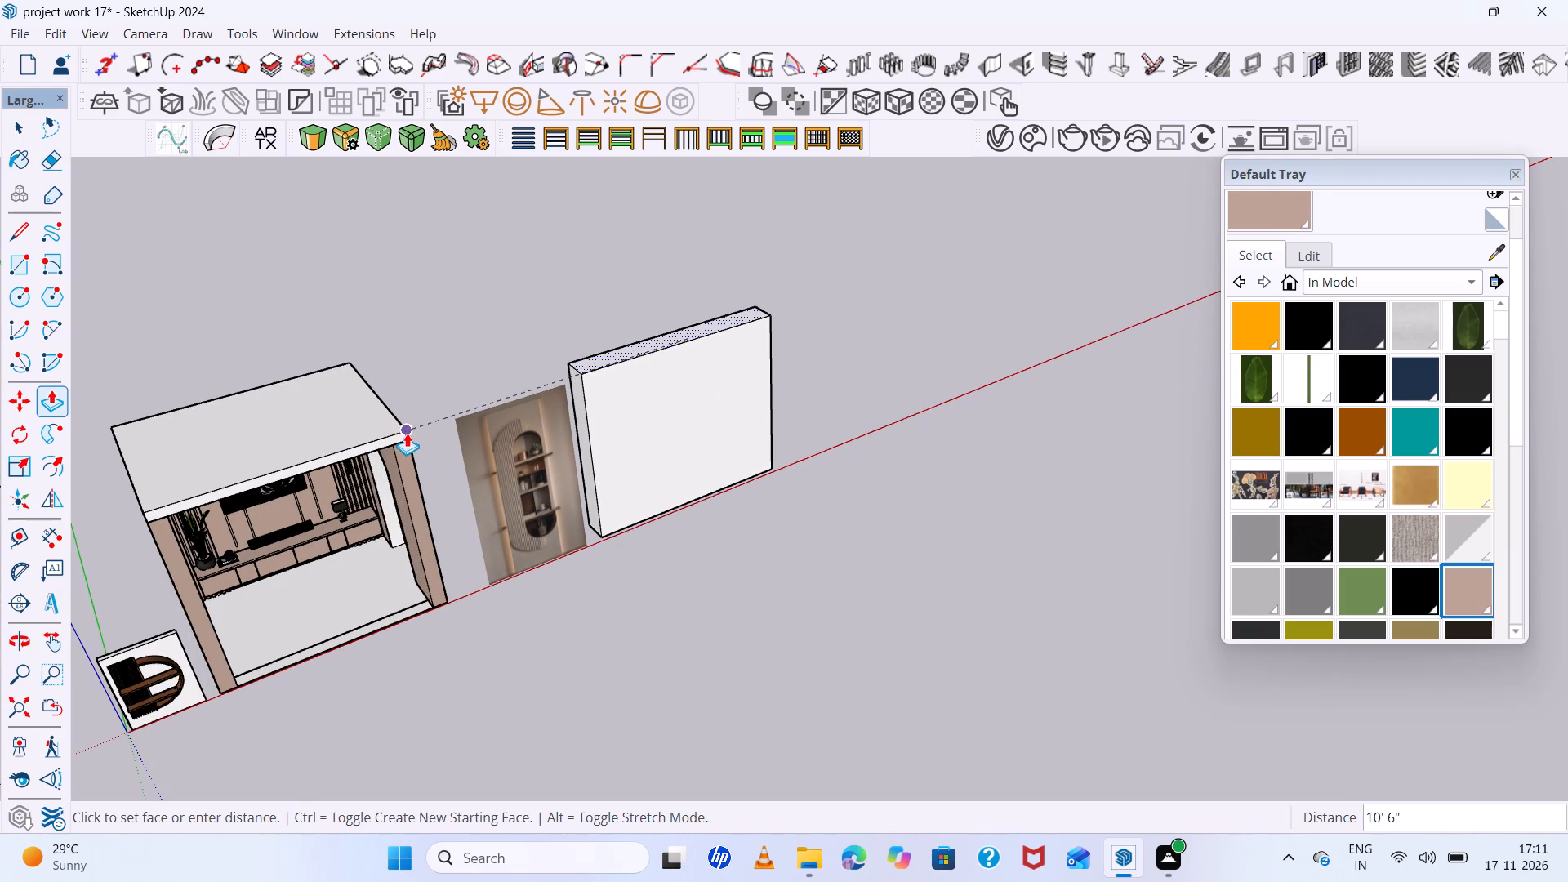
click(407, 433)
Push the wall slab's outer end face inward 3' along the red axis to shorten it.
scroll(622, 506, down, 5)
middle_drag(666, 510, 239, 413)
scroll(969, 474, up, 6)
middle_drag(968, 475, 817, 453)
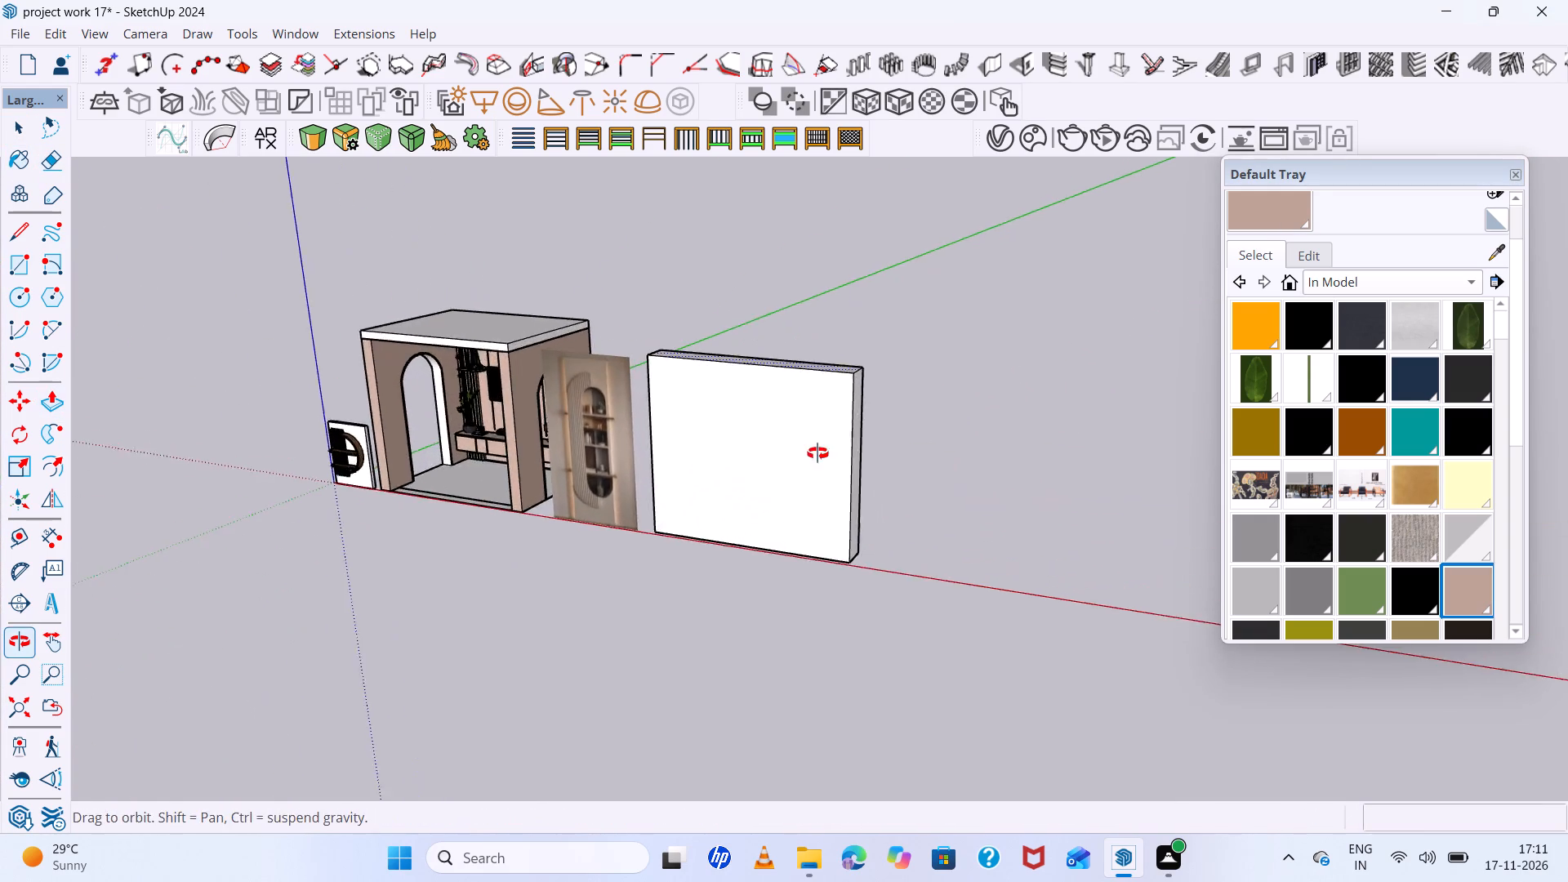
middle_drag(817, 453, 815, 453)
key(space)
scroll(813, 450, up, 3)
click(764, 470)
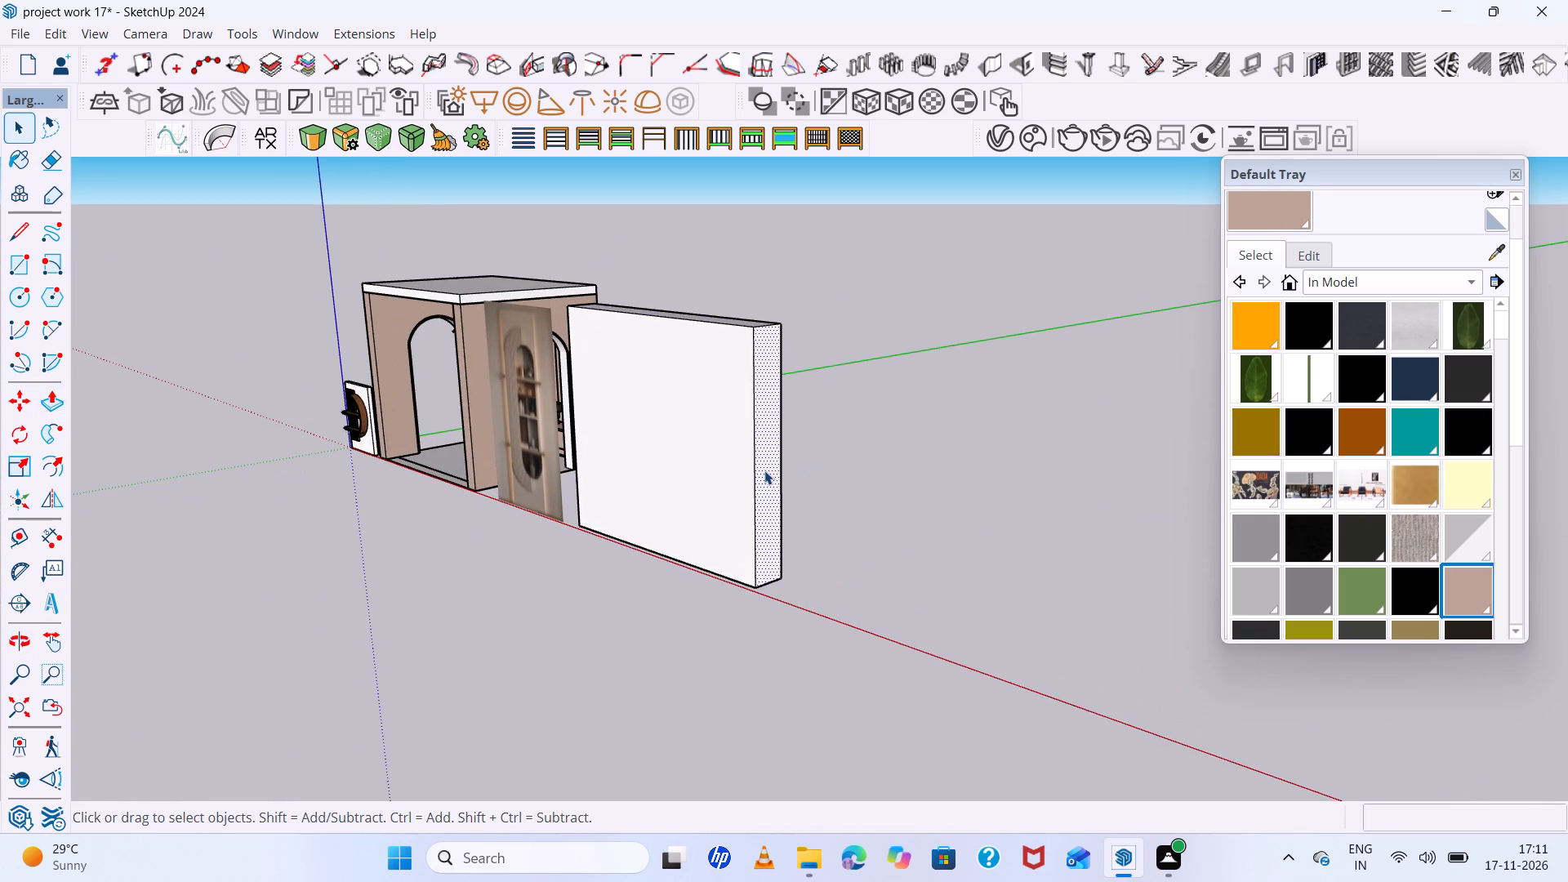
key(p)
click(764, 470)
click(715, 449)
Push the slab's front face back slightly to make the wall thinner.
scroll(633, 454, down, 5)
middle_drag(644, 493, 662, 469)
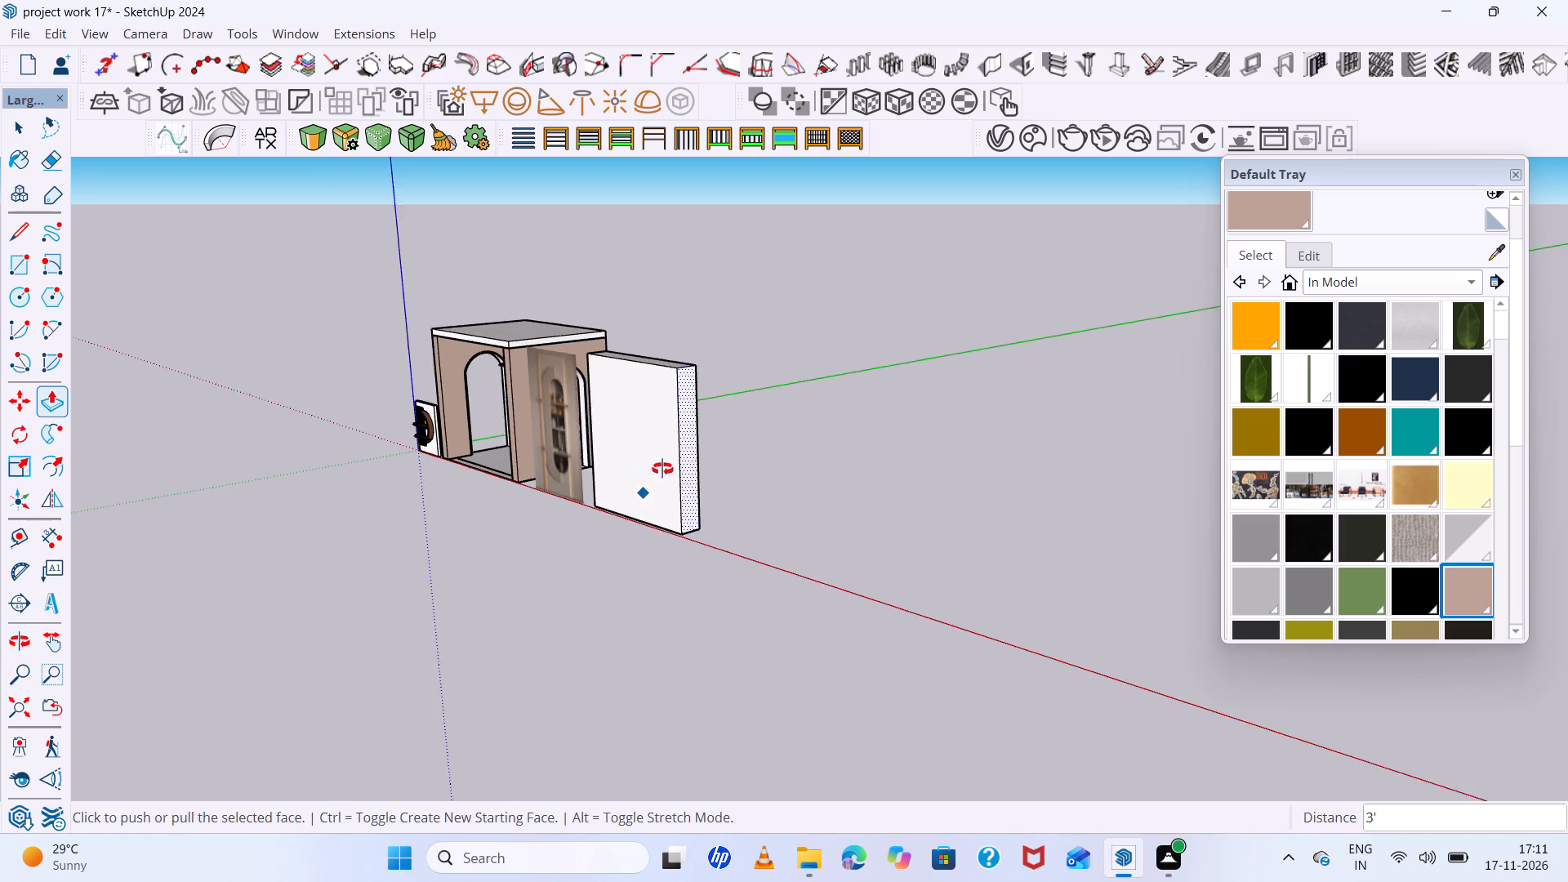
middle_drag(662, 469, 865, 528)
scroll(828, 416, up, 5)
middle_drag(824, 416, 849, 693)
scroll(783, 610, up, 5)
key(space)
click(768, 567)
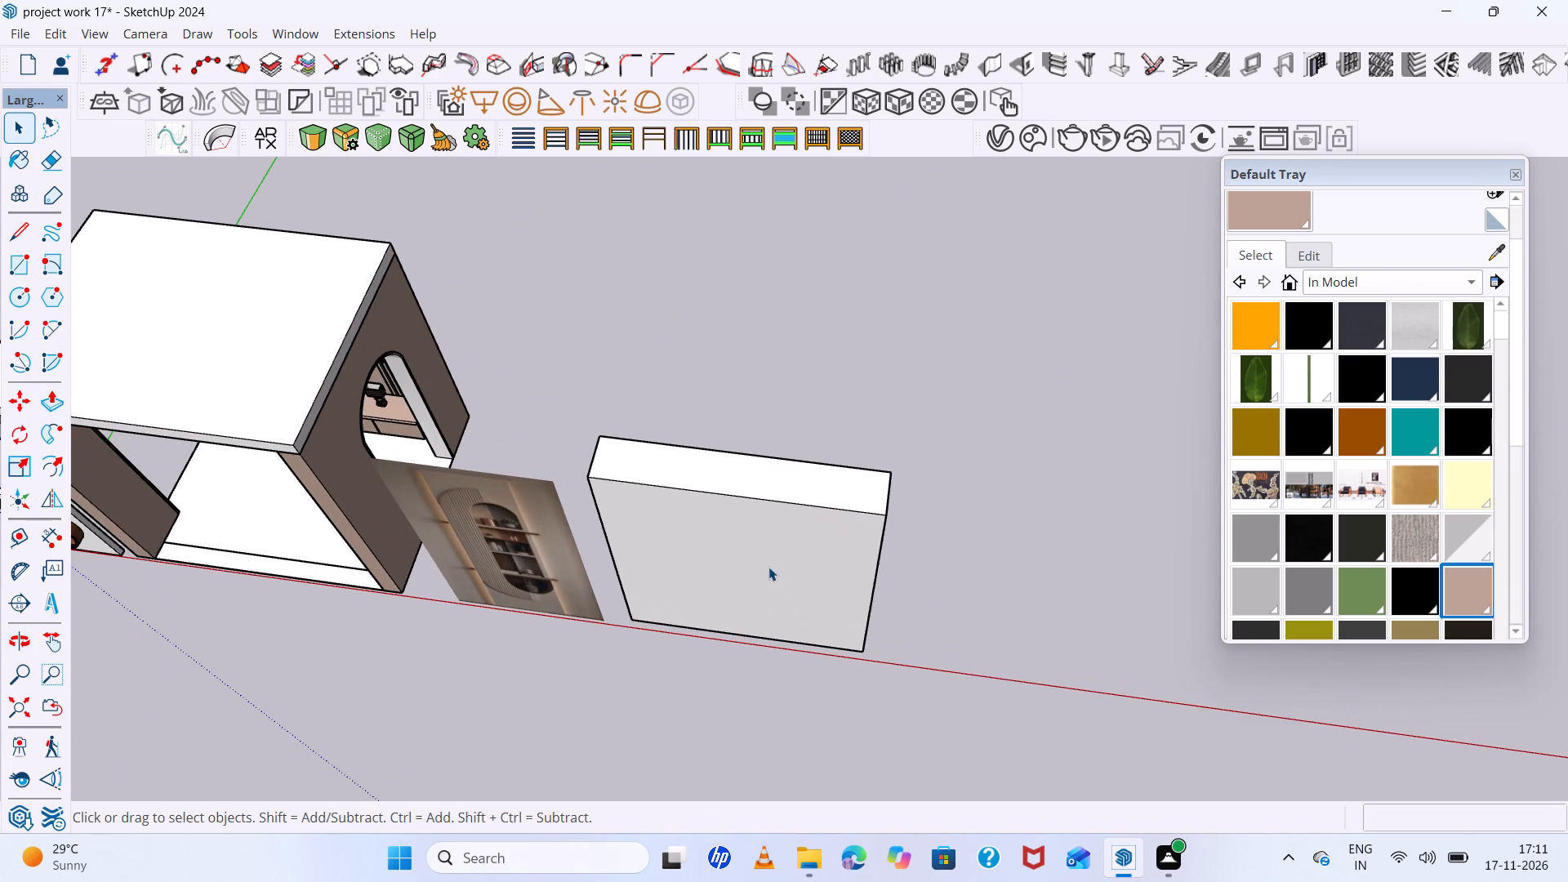
key(p)
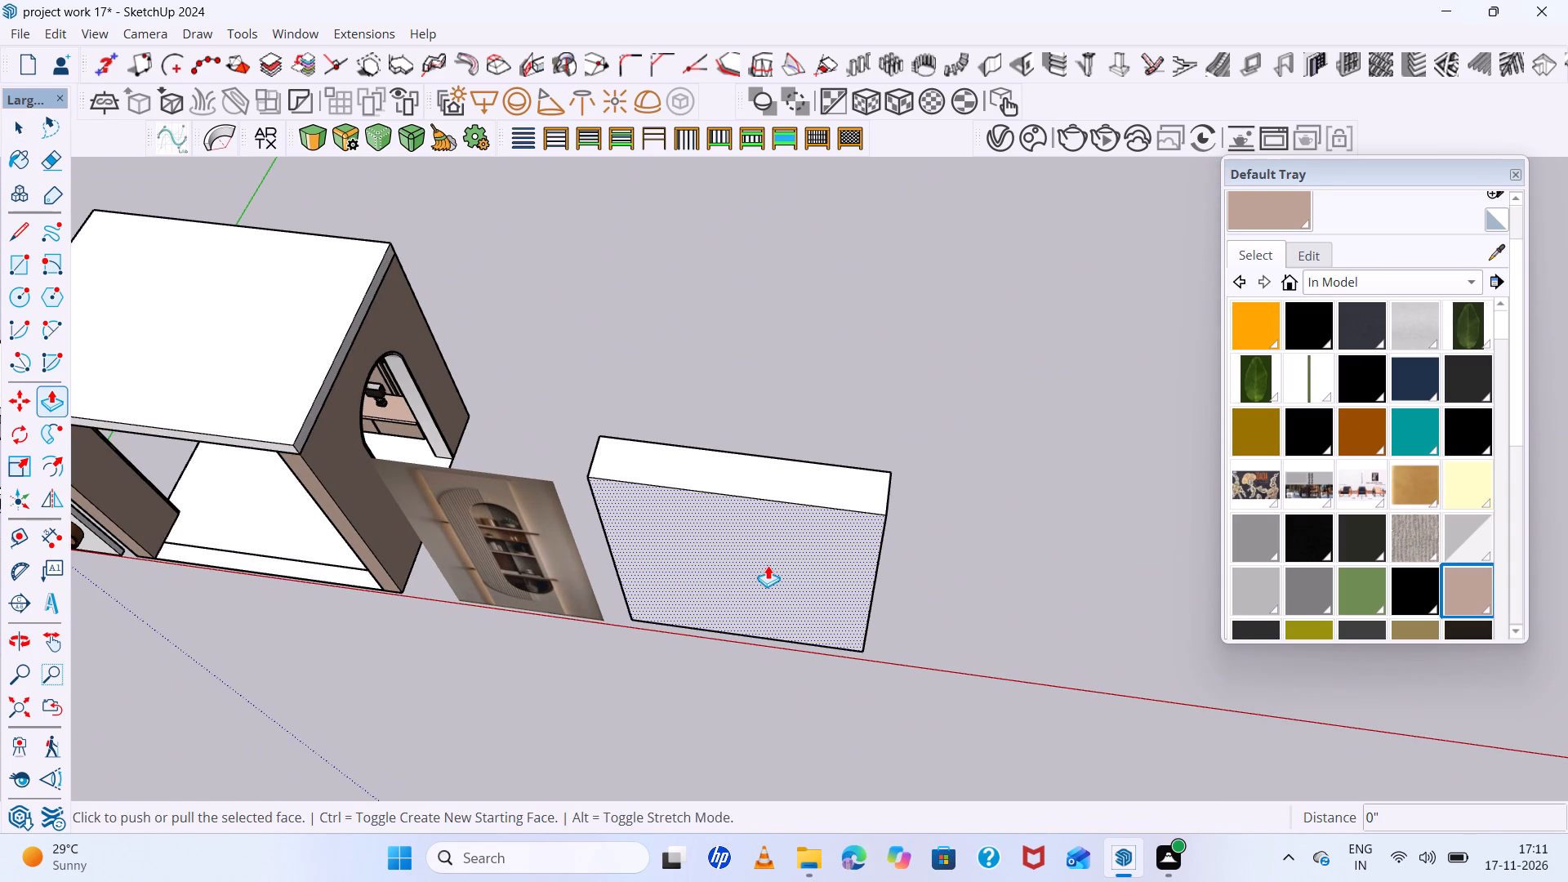
click(768, 565)
click(768, 555)
Select the whole wall slab and move it forward by its outer front bottom corner to the red axis.
scroll(816, 615, down, 7)
middle_drag(822, 629, 826, 586)
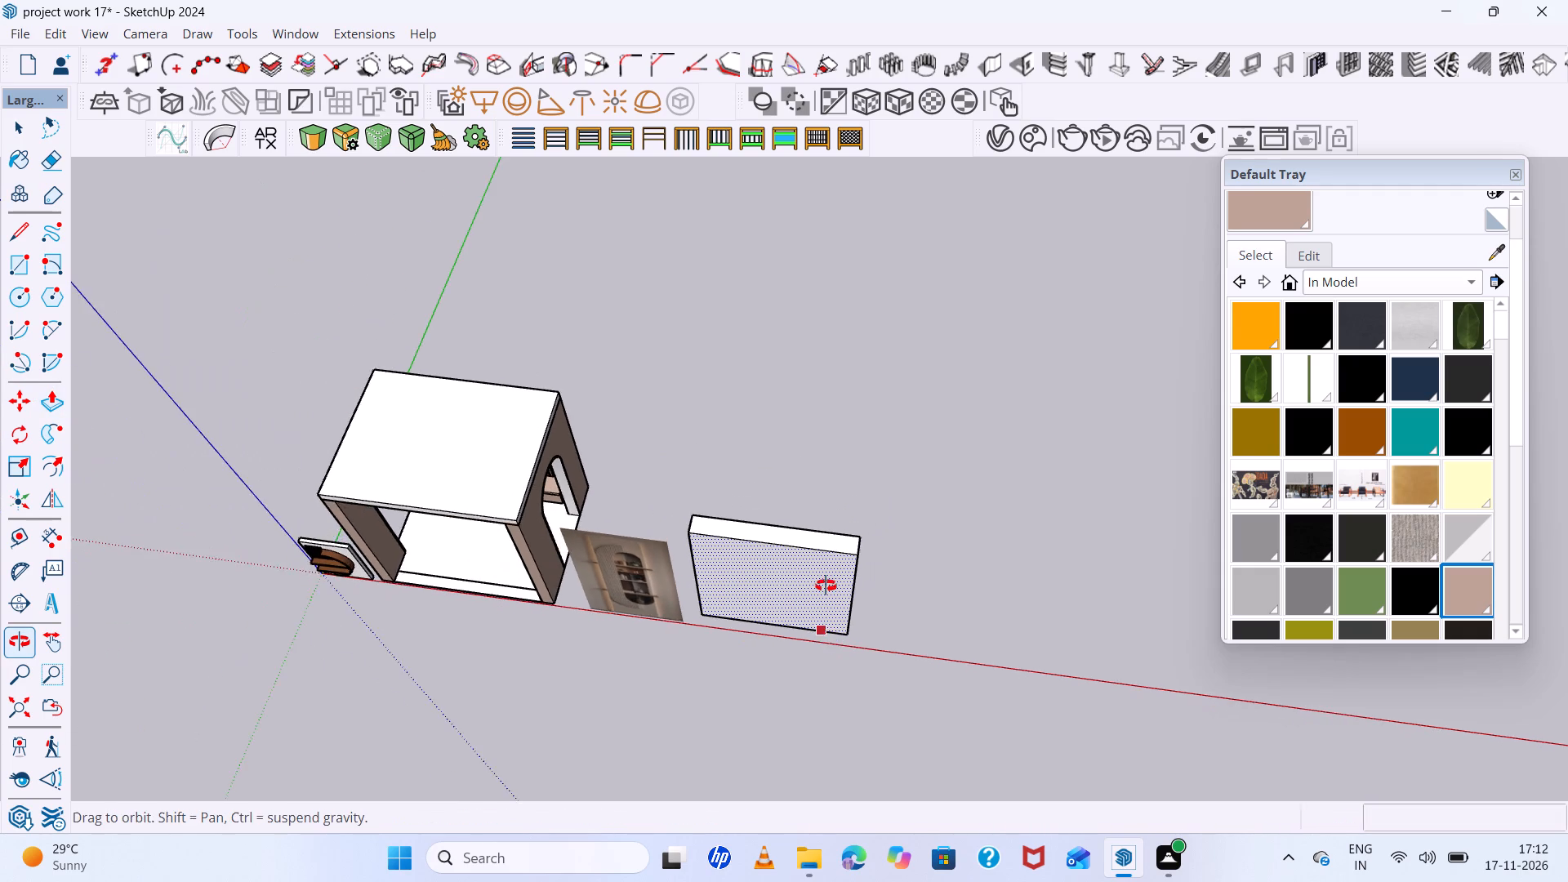
middle_drag(826, 586, 831, 502)
key(space)
scroll(825, 552, up, 5)
double_click(825, 553)
triple_click(825, 555)
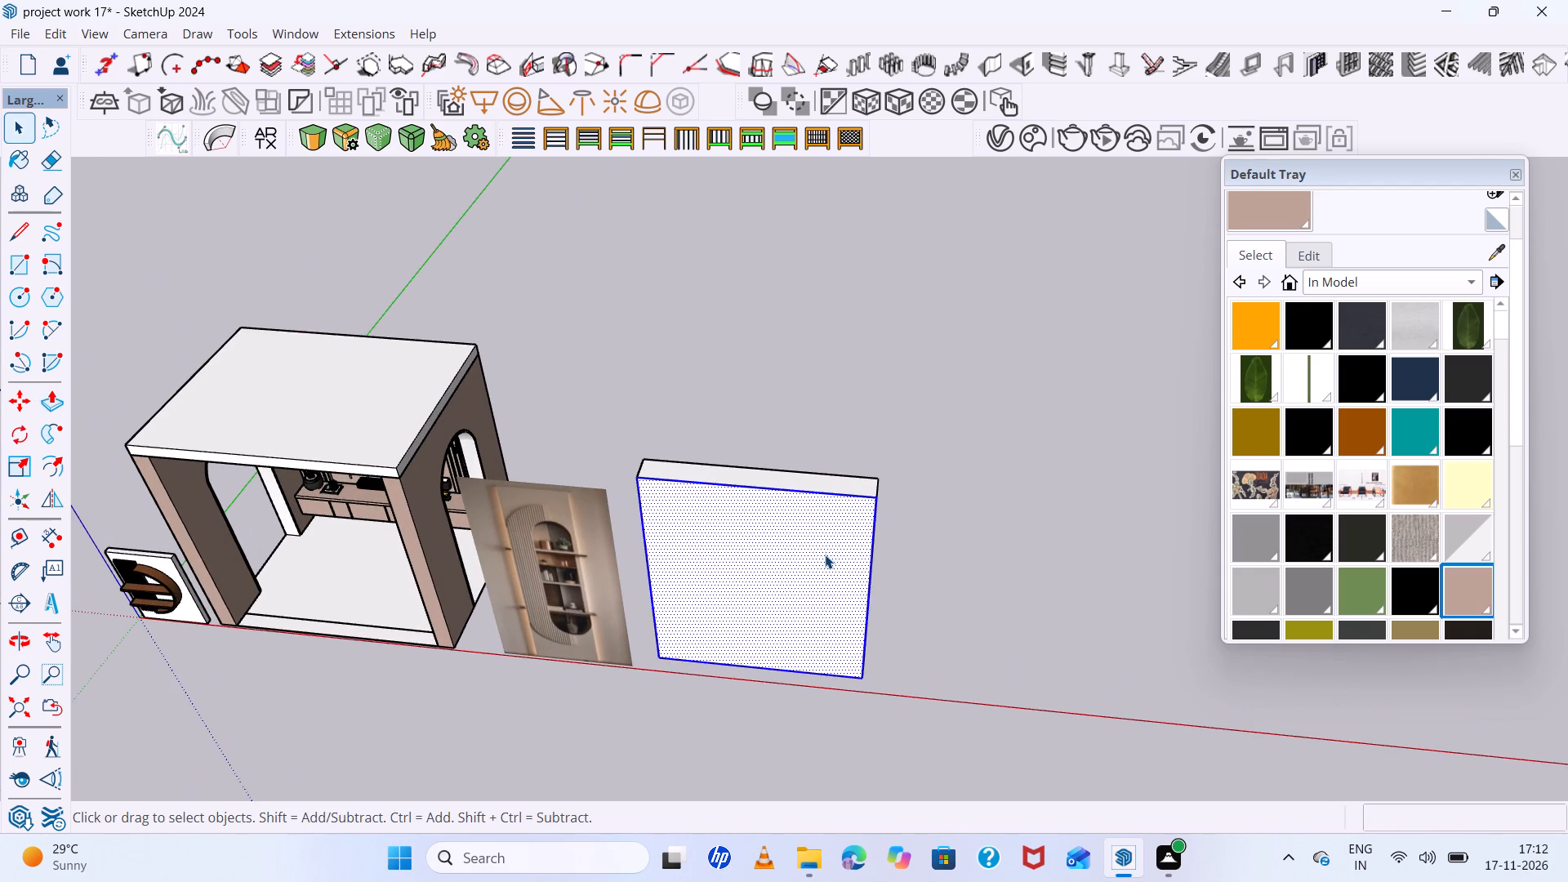
double_click(825, 555)
scroll(830, 581, up, 11)
scroll(648, 649, down, 3)
middle_drag(648, 649, 301, 553)
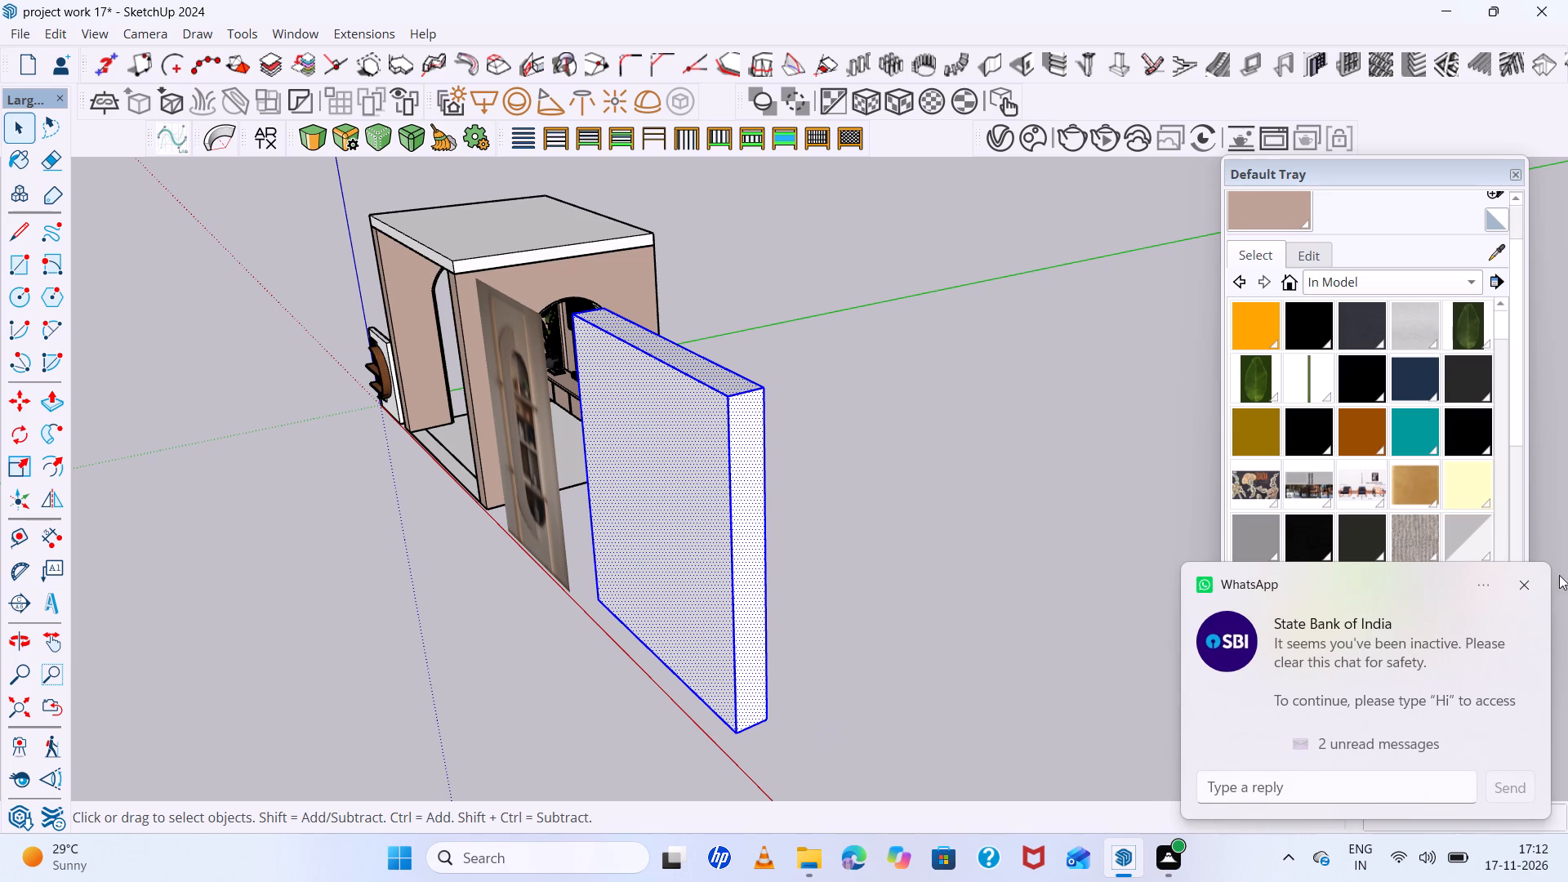
click(1521, 585)
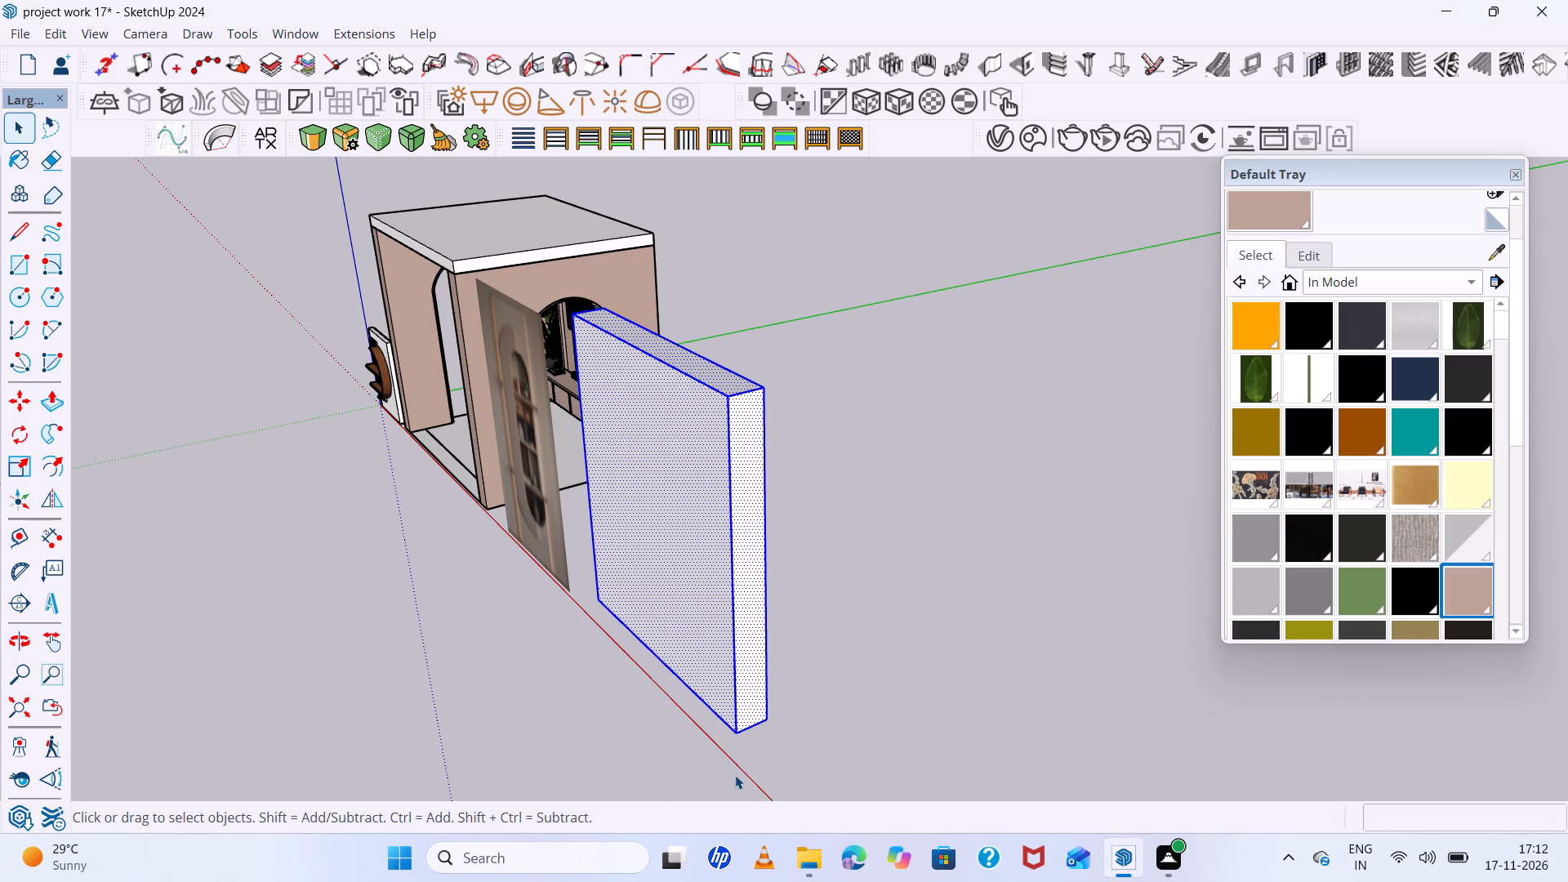
key(m)
click(735, 730)
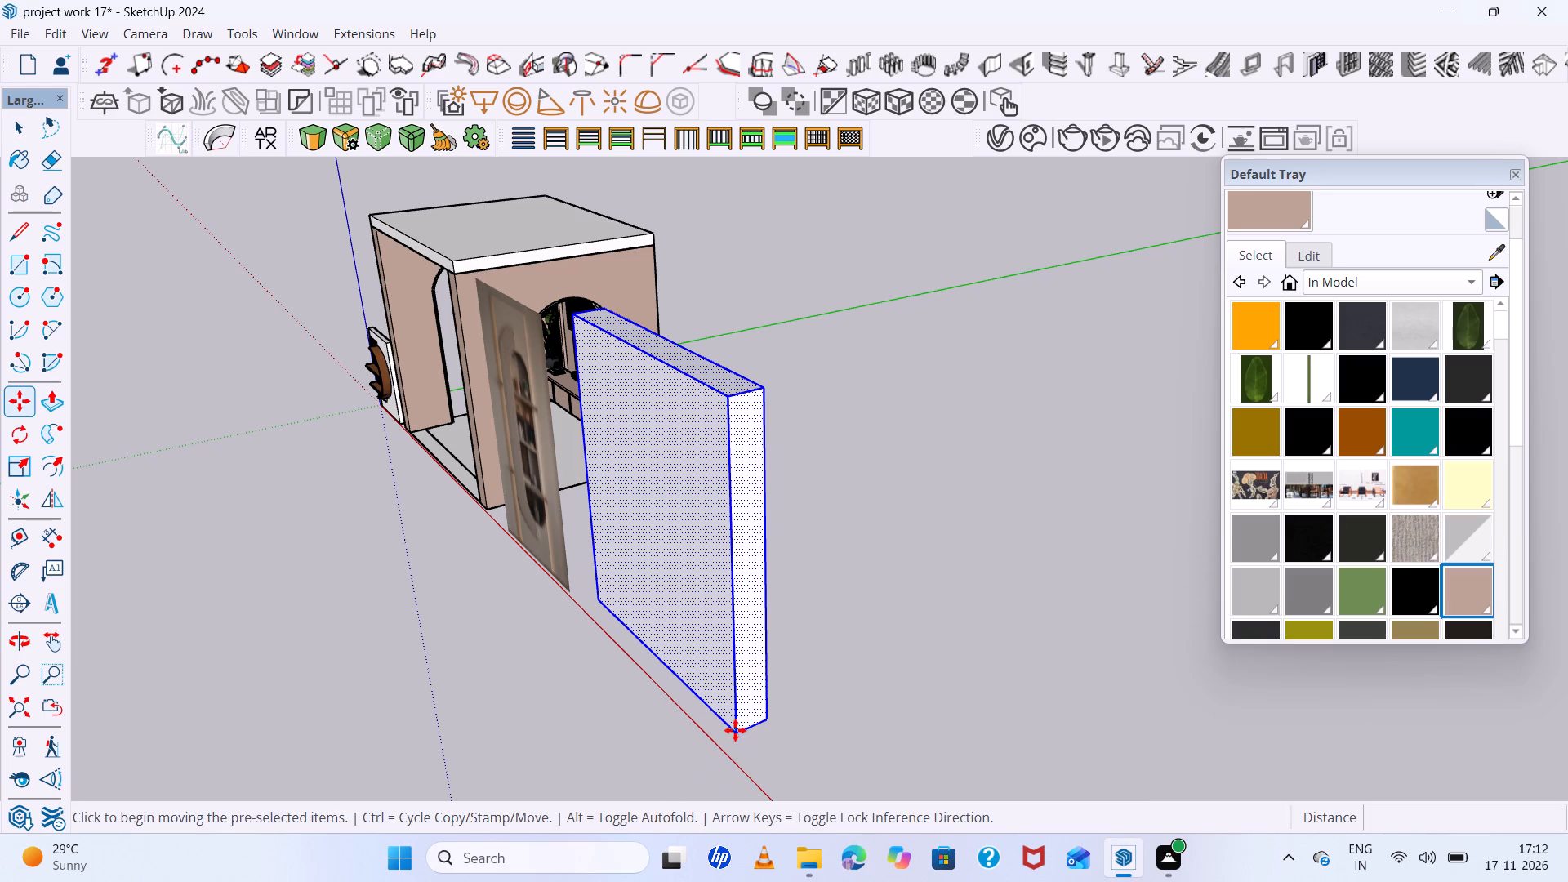
click(709, 745)
Move the slab back slightly, from its inner front bottom corner to the adjoining rear corner, then deselect it.
scroll(738, 751, down, 6)
middle_drag(738, 751, 944, 777)
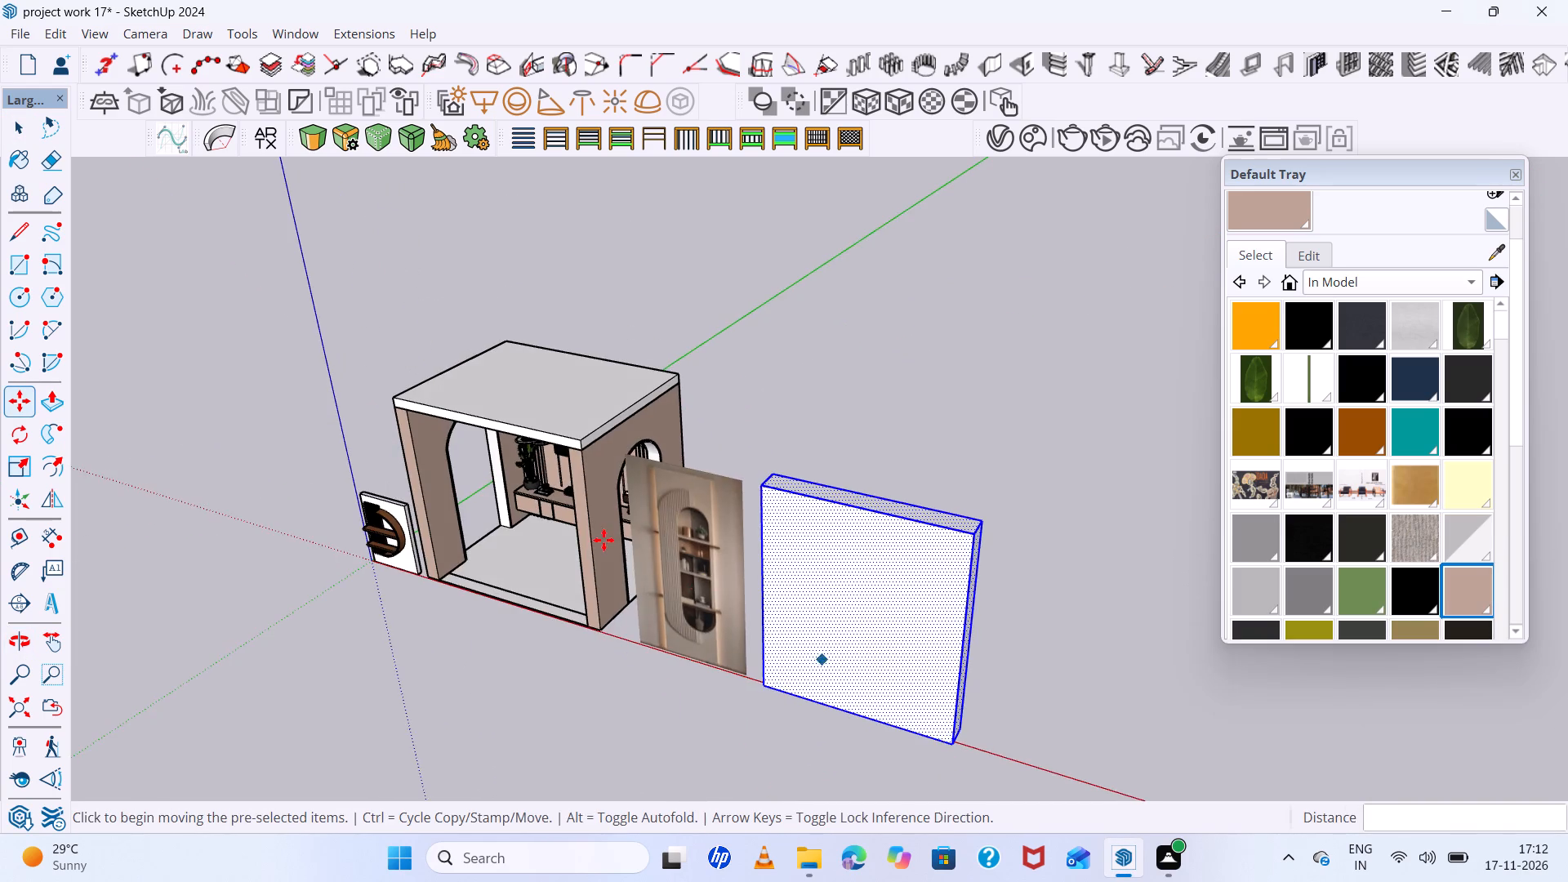
scroll(604, 540, down, 5)
middle_drag(599, 557, 926, 670)
scroll(852, 674, up, 19)
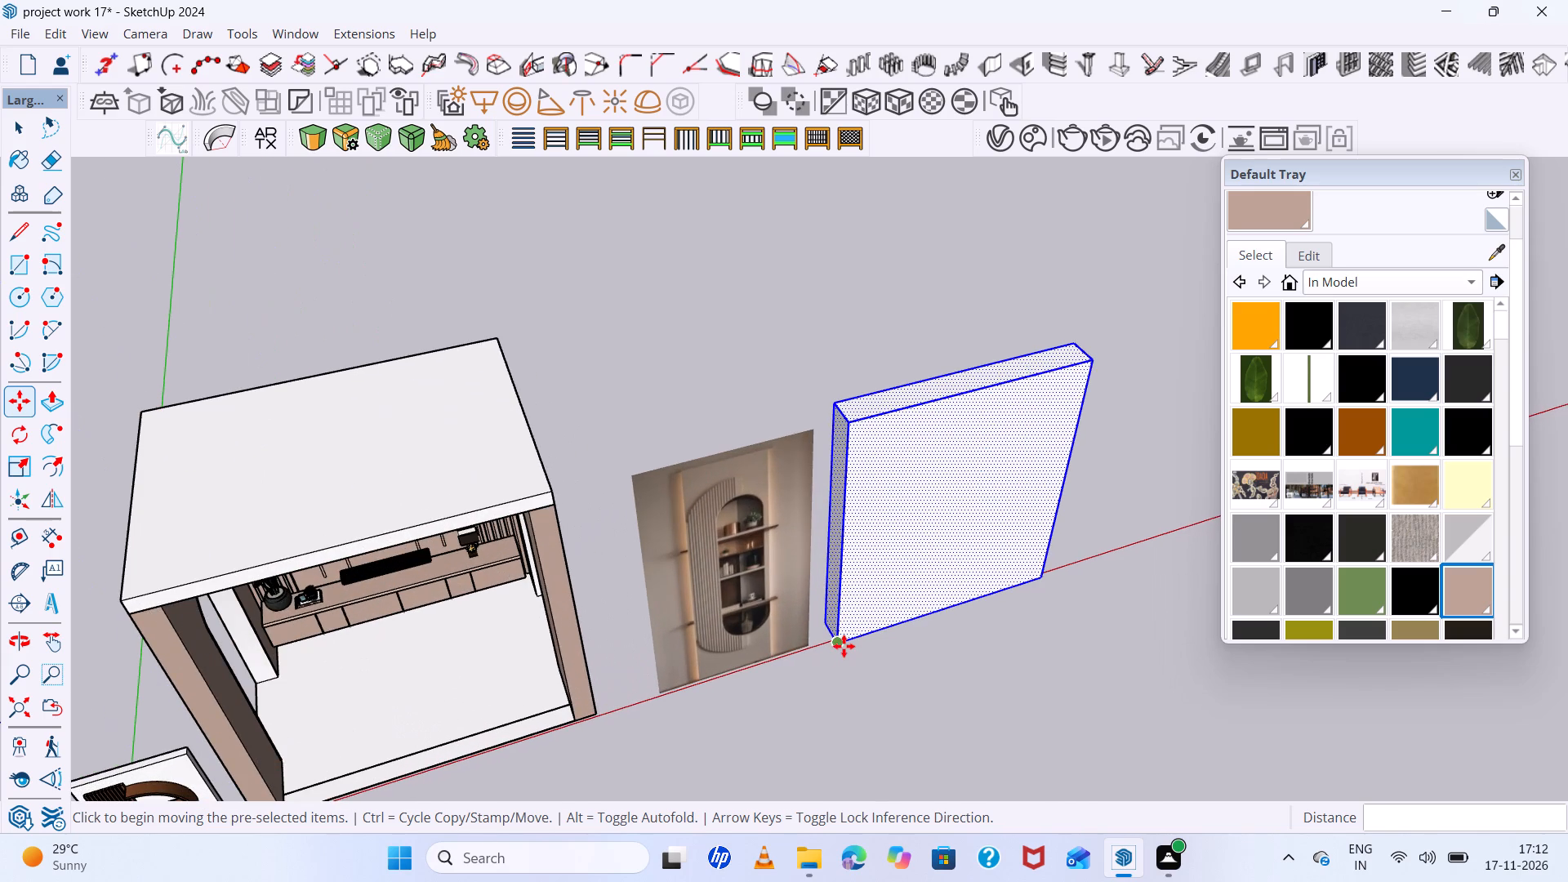
click(840, 646)
click(825, 628)
scroll(826, 629, down, 6)
middle_drag(840, 647, 678, 588)
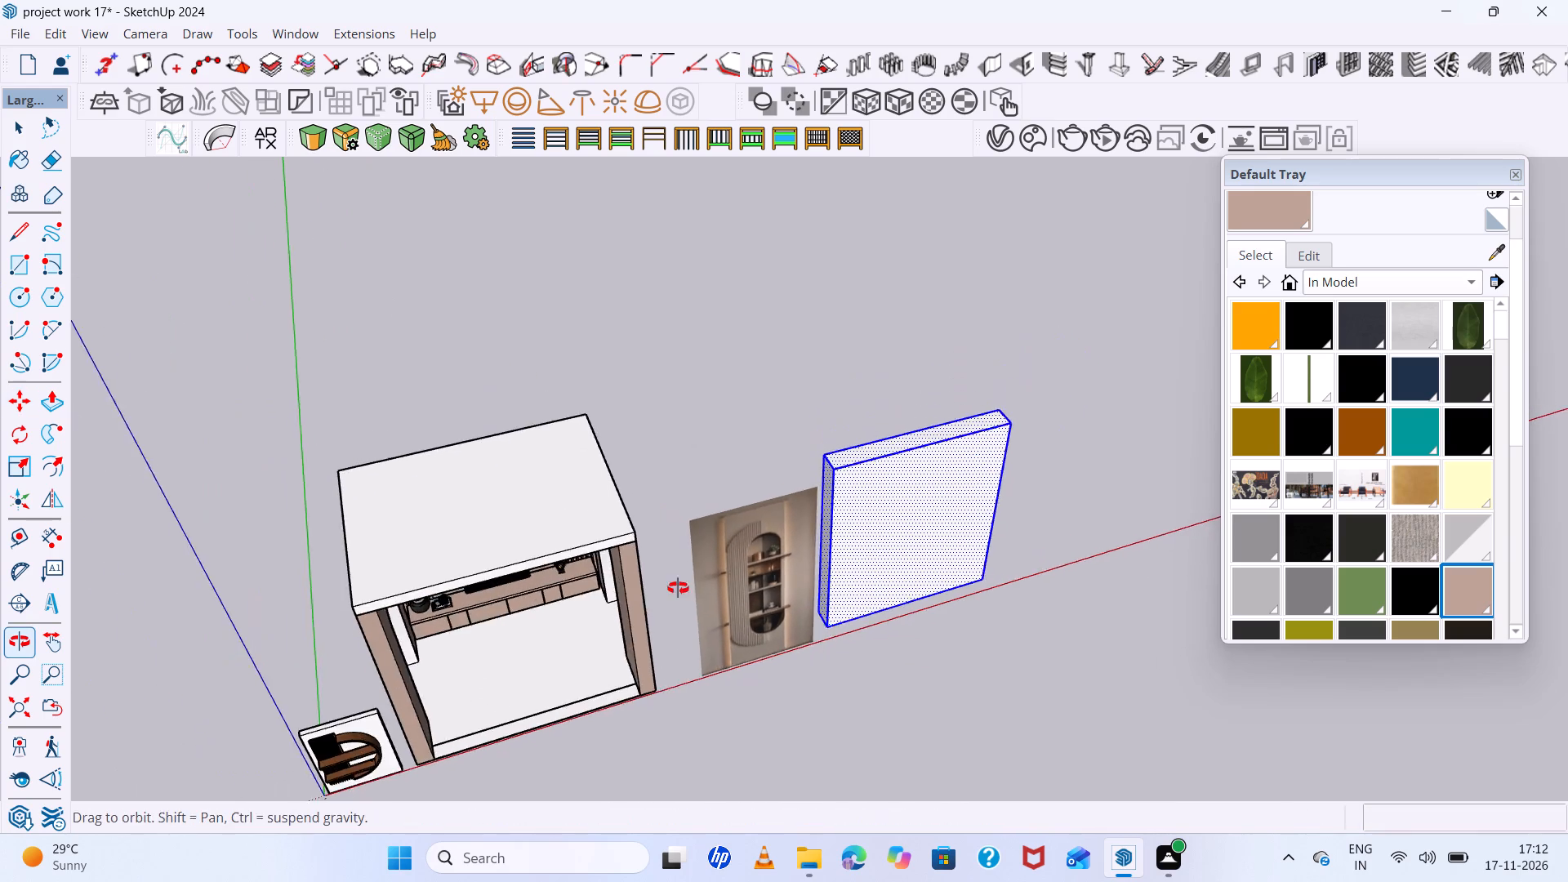
middle_drag(678, 588, 646, 578)
scroll(522, 546, down, 6)
middle_drag(818, 555, 835, 463)
key(space)
click(970, 527)
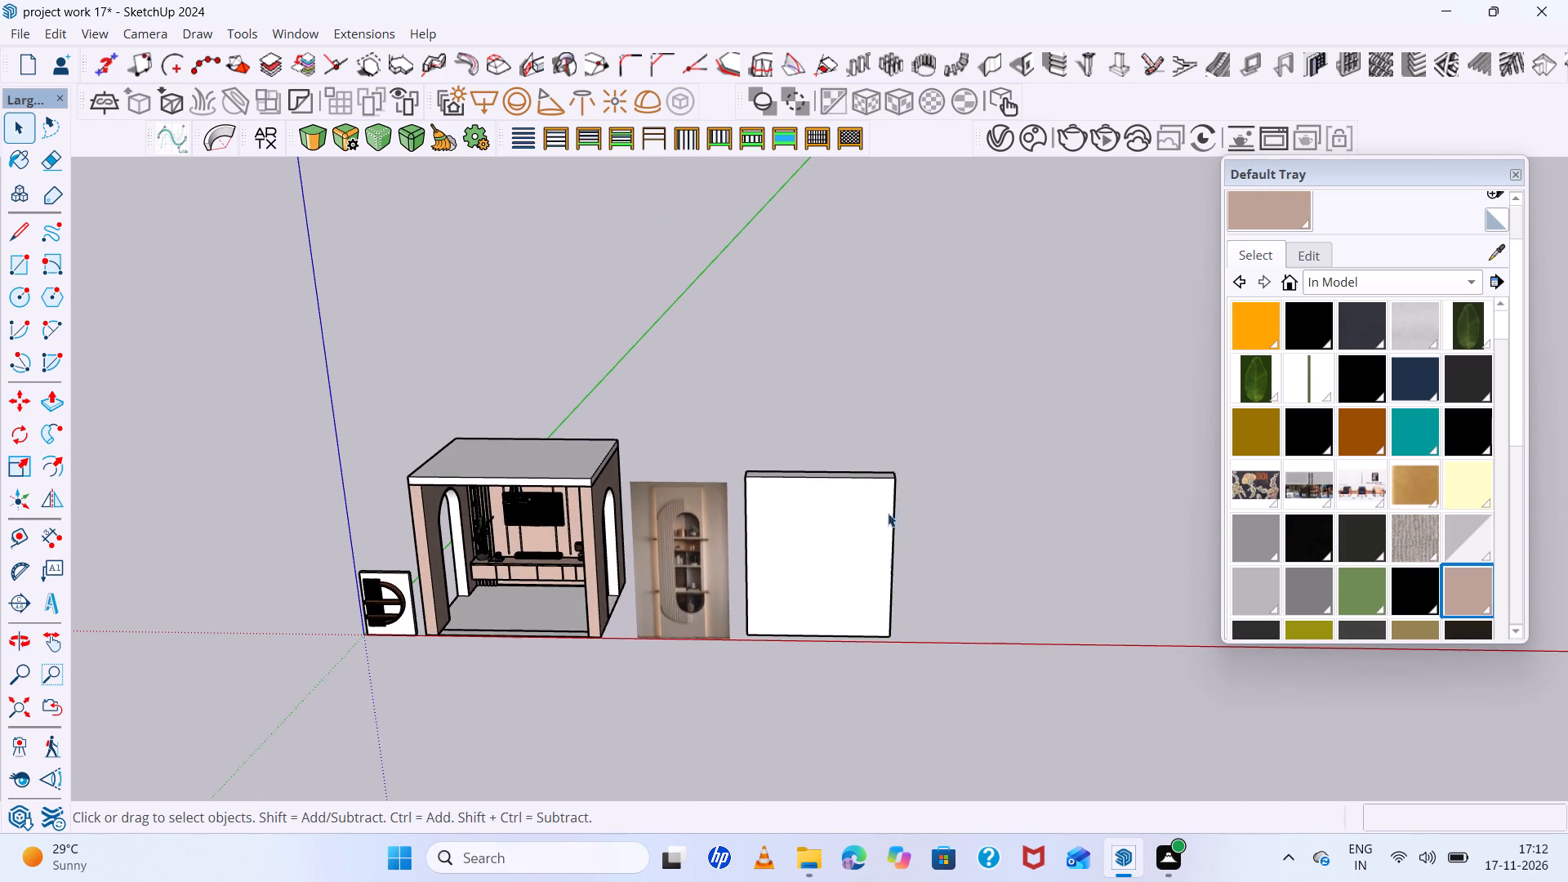
Compare the wall slab's front face and proportions with the arched-shelf reference image beside it.
scroll(866, 514, up, 7)
scroll(729, 491, down, 5)
middle_drag(762, 522, 768, 483)
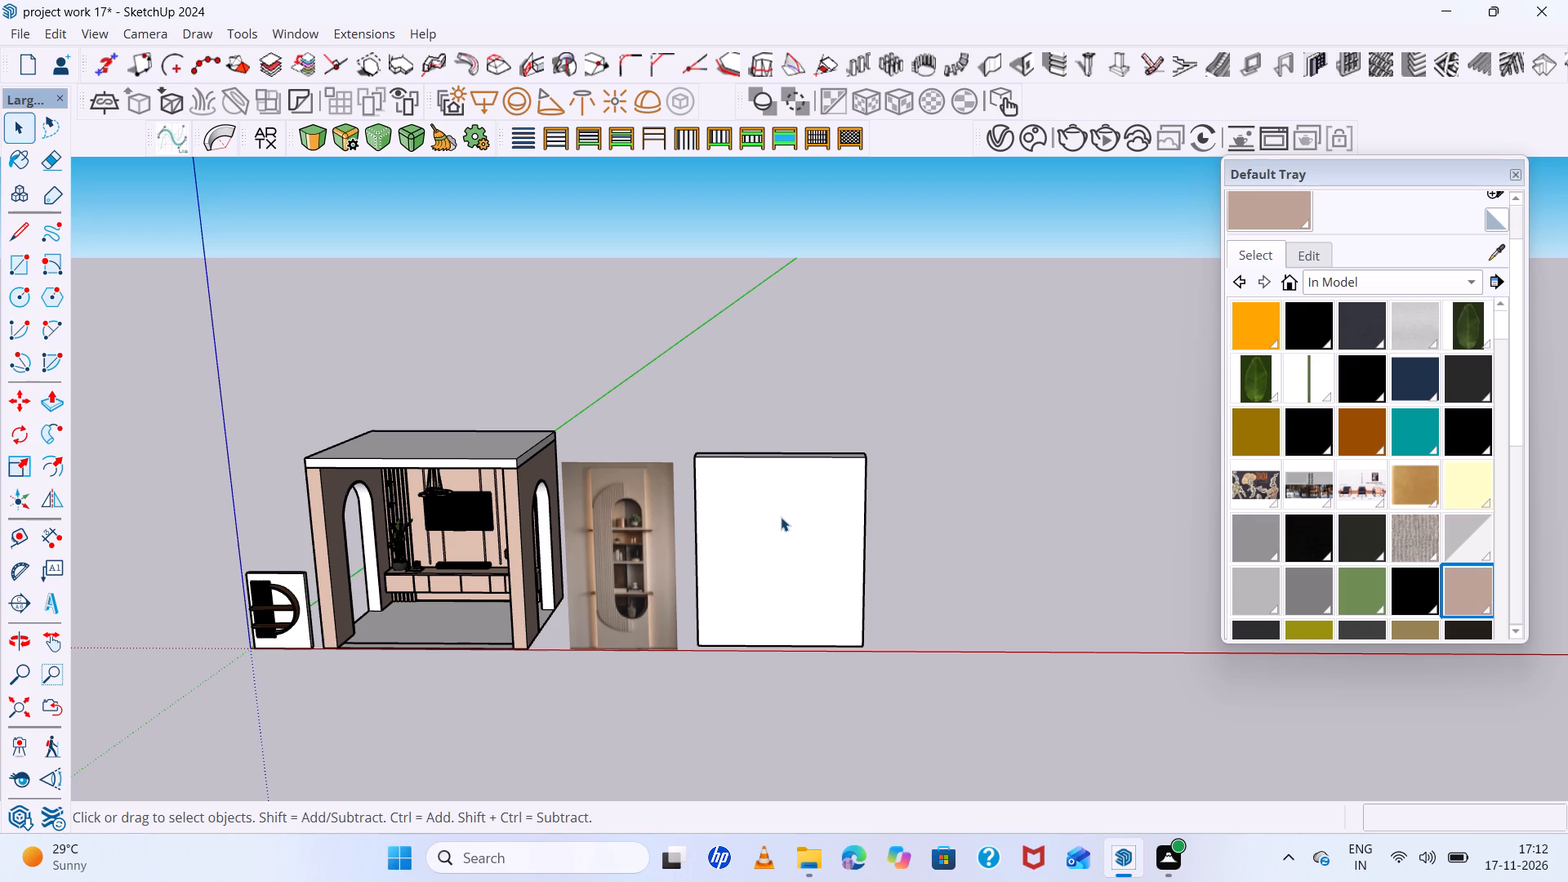
scroll(767, 520, down, 7)
middle_drag(767, 520, 775, 479)
scroll(778, 496, up, 13)
middle_drag(778, 517, 776, 480)
scroll(781, 497, up, 2)
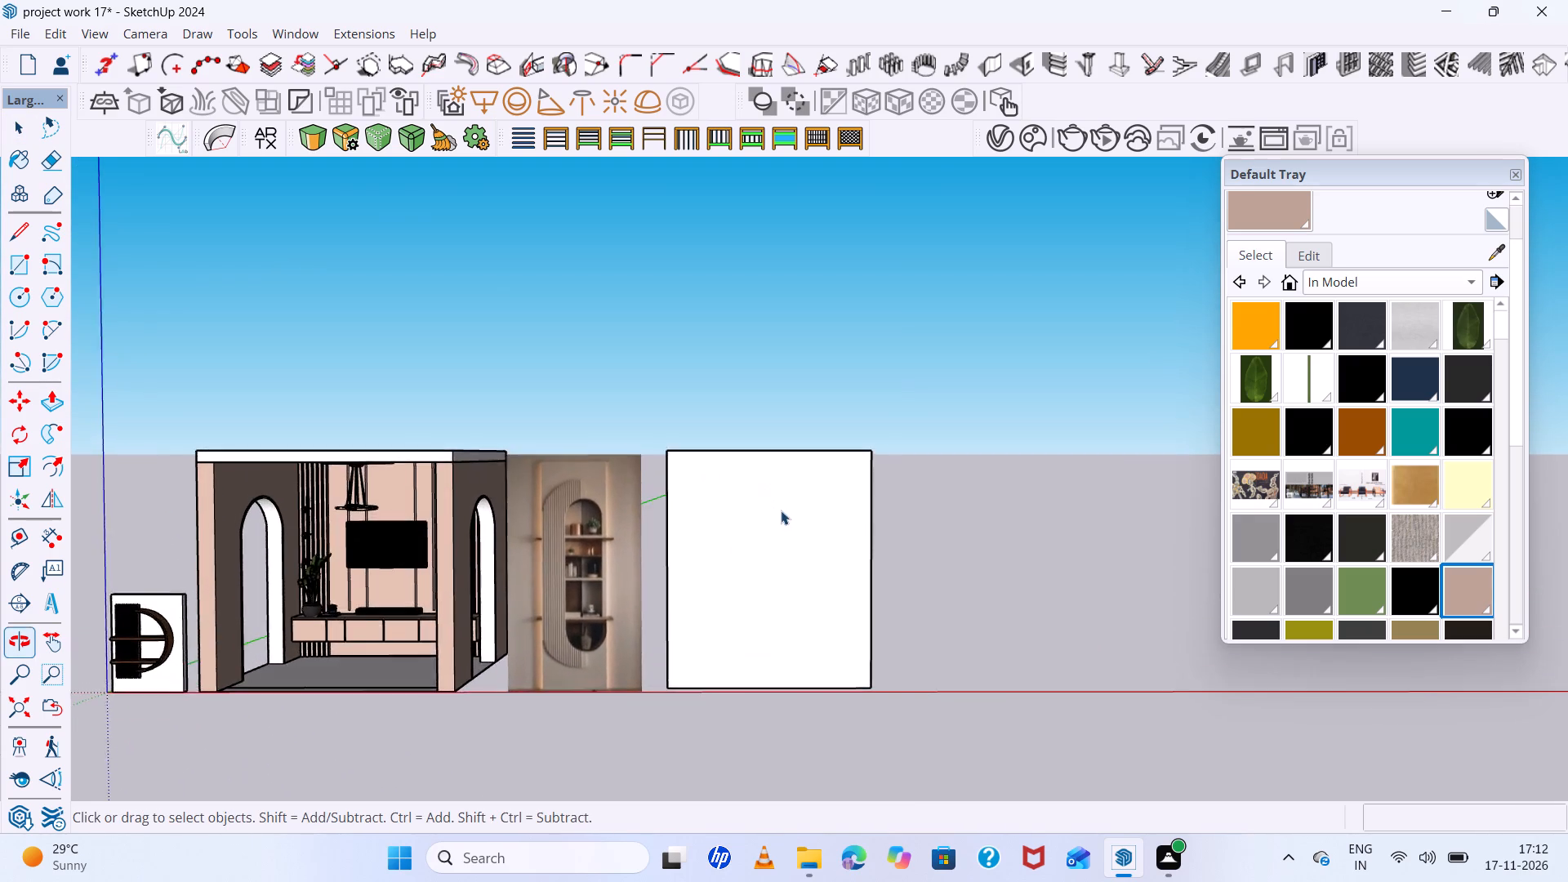
scroll(781, 510, up, 6)
middle_drag(781, 515, 784, 497)
scroll(784, 497, up, 7)
scroll(784, 497, down, 5)
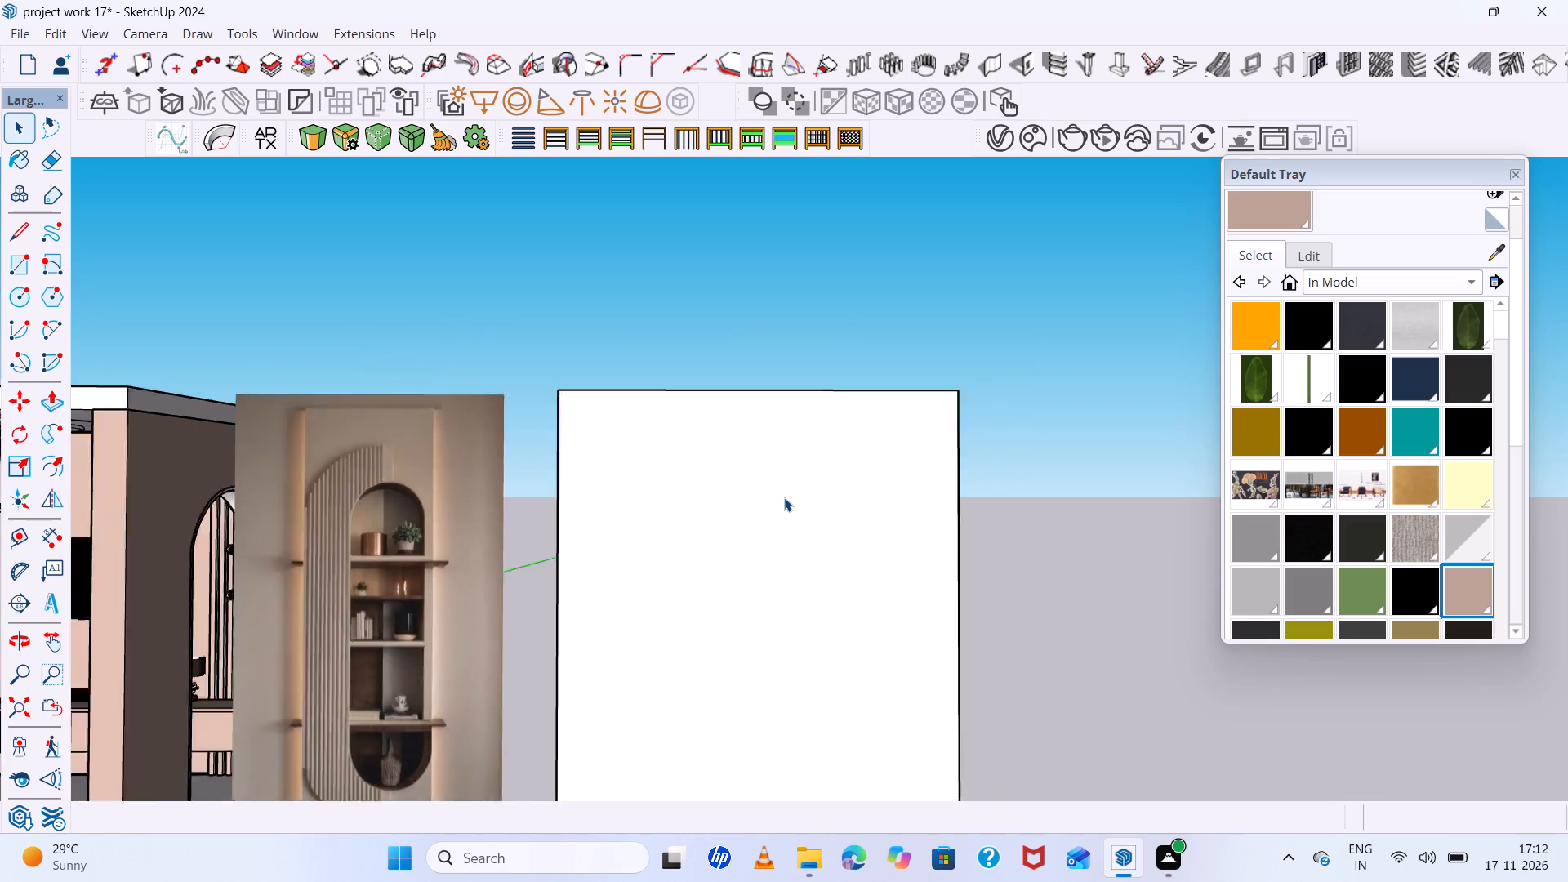
scroll(784, 497, down, 2)
middle_drag(786, 497, 787, 480)
scroll(733, 472, up, 6)
click(733, 472)
scroll(733, 472, down, 4)
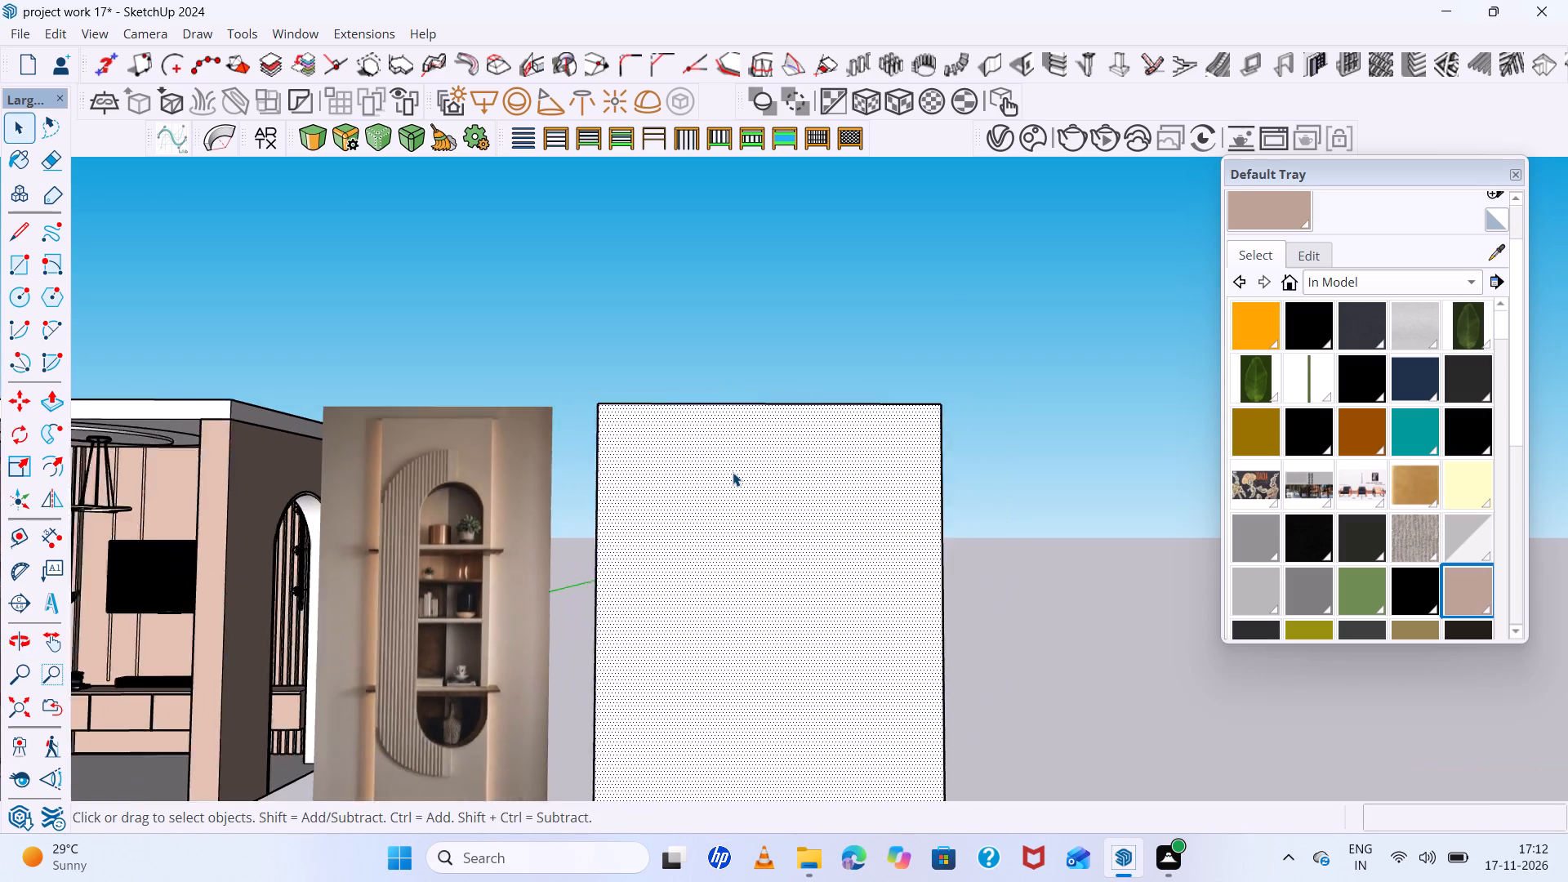
scroll(733, 472, down, 5)
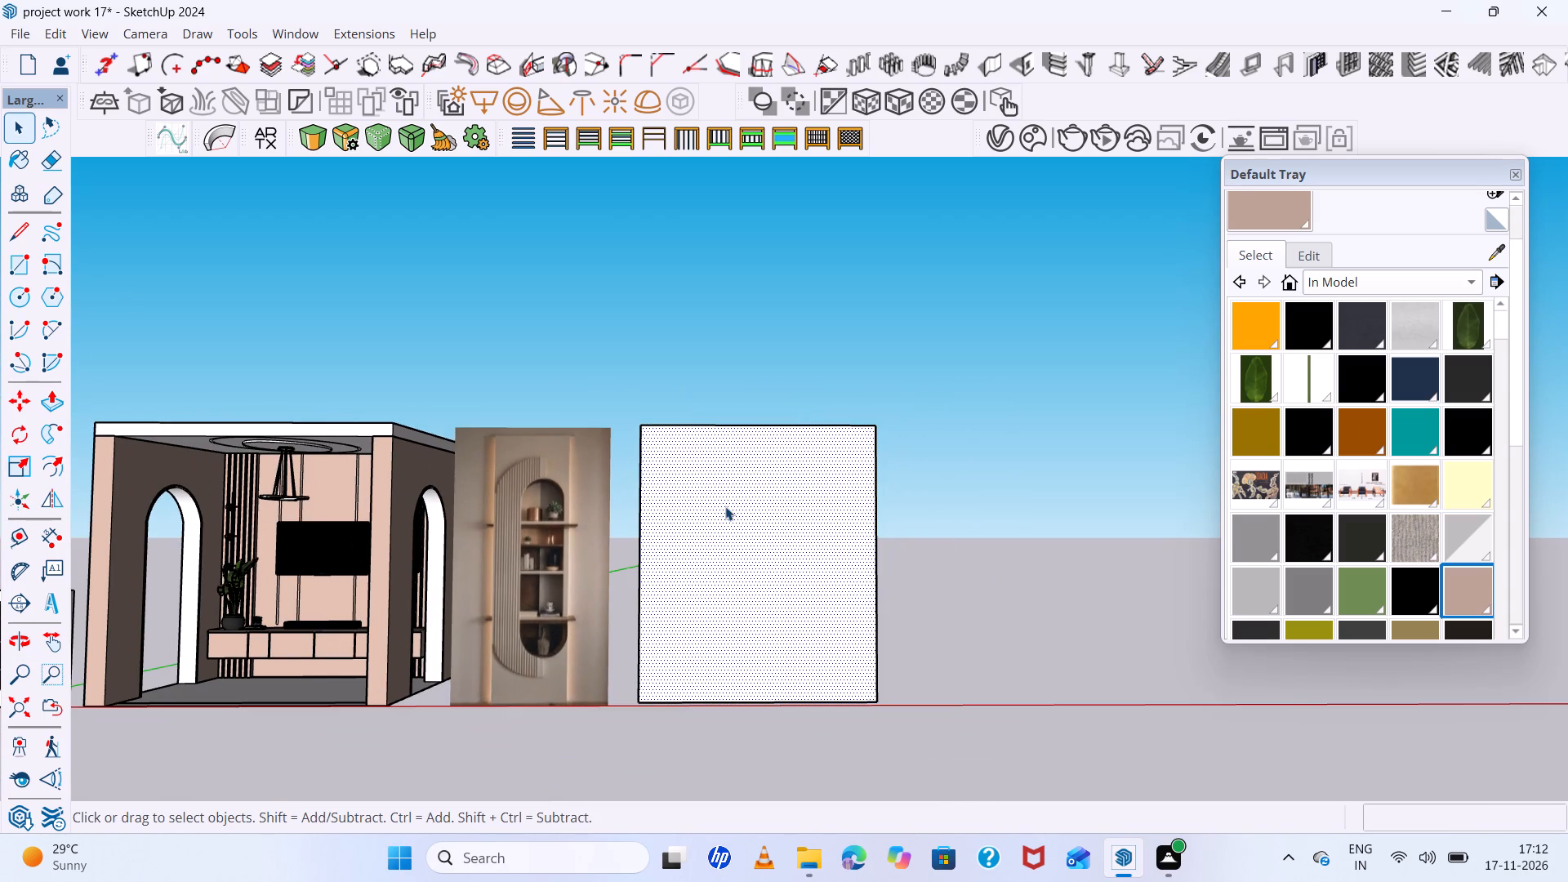
scroll(720, 481, up, 5)
scroll(719, 481, down, 5)
Push the wall slab's outer side face inward to make the slab narrower, then deselect it.
middle_drag(855, 528, 666, 550)
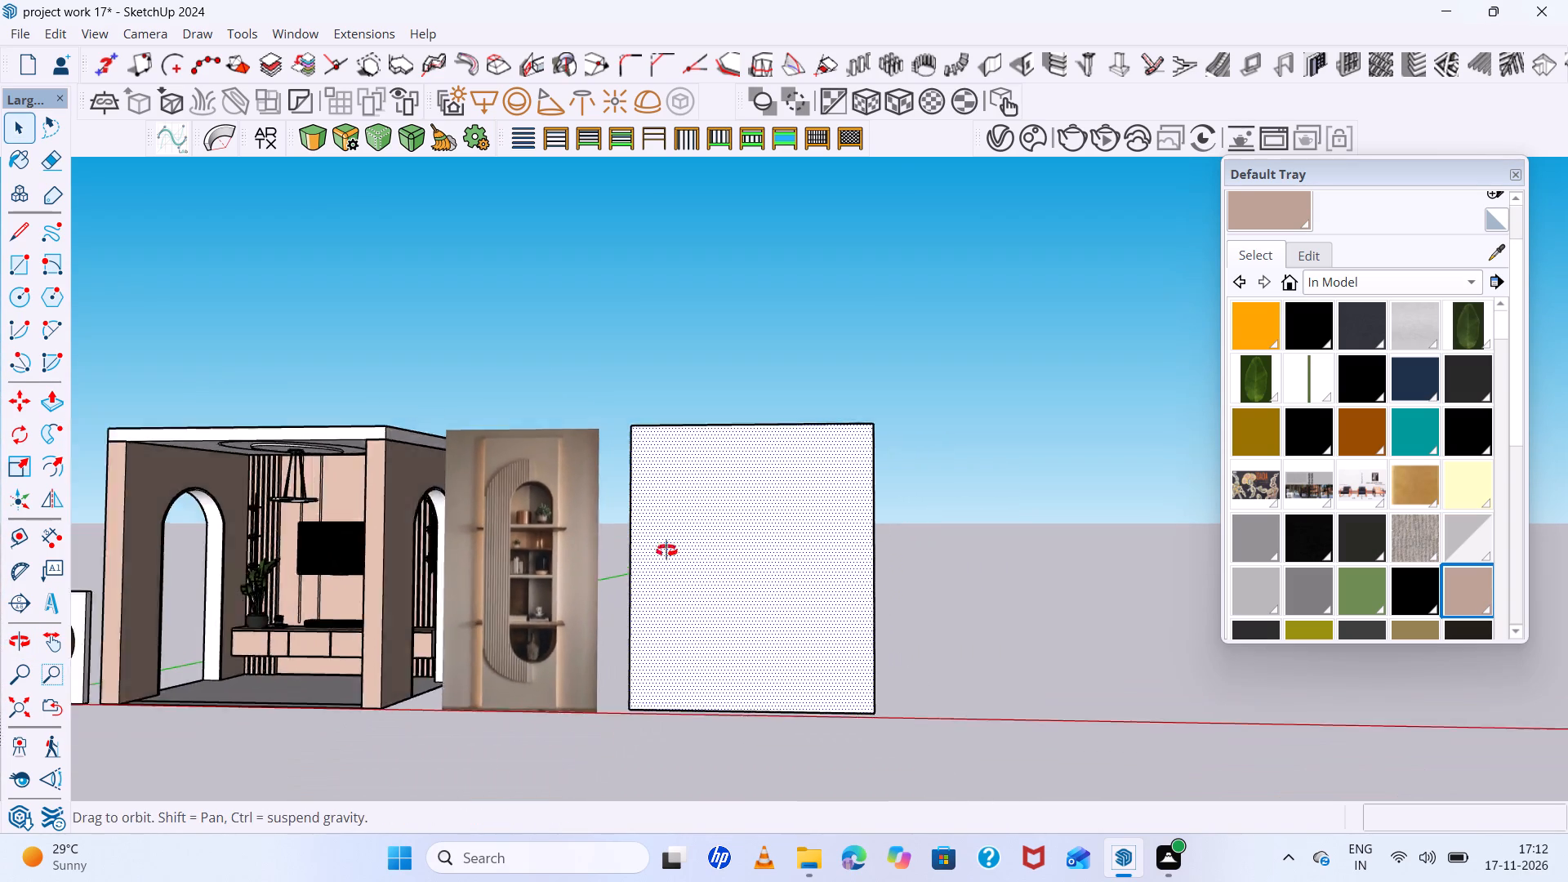
middle_drag(666, 550, 609, 563)
scroll(743, 542, up, 6)
click(857, 536)
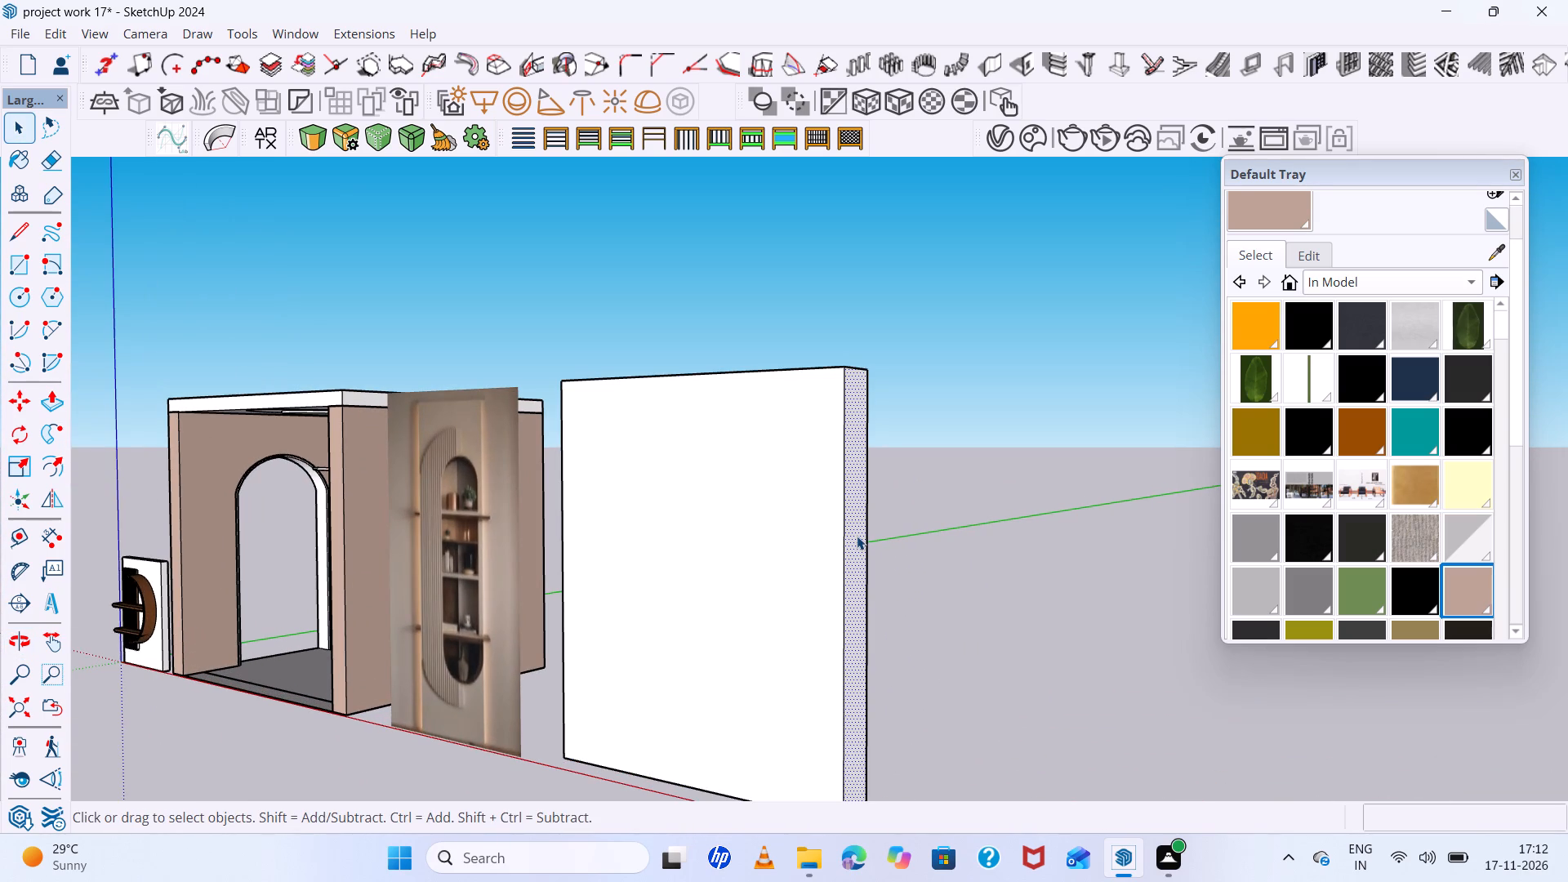
text([p)
click(857, 535)
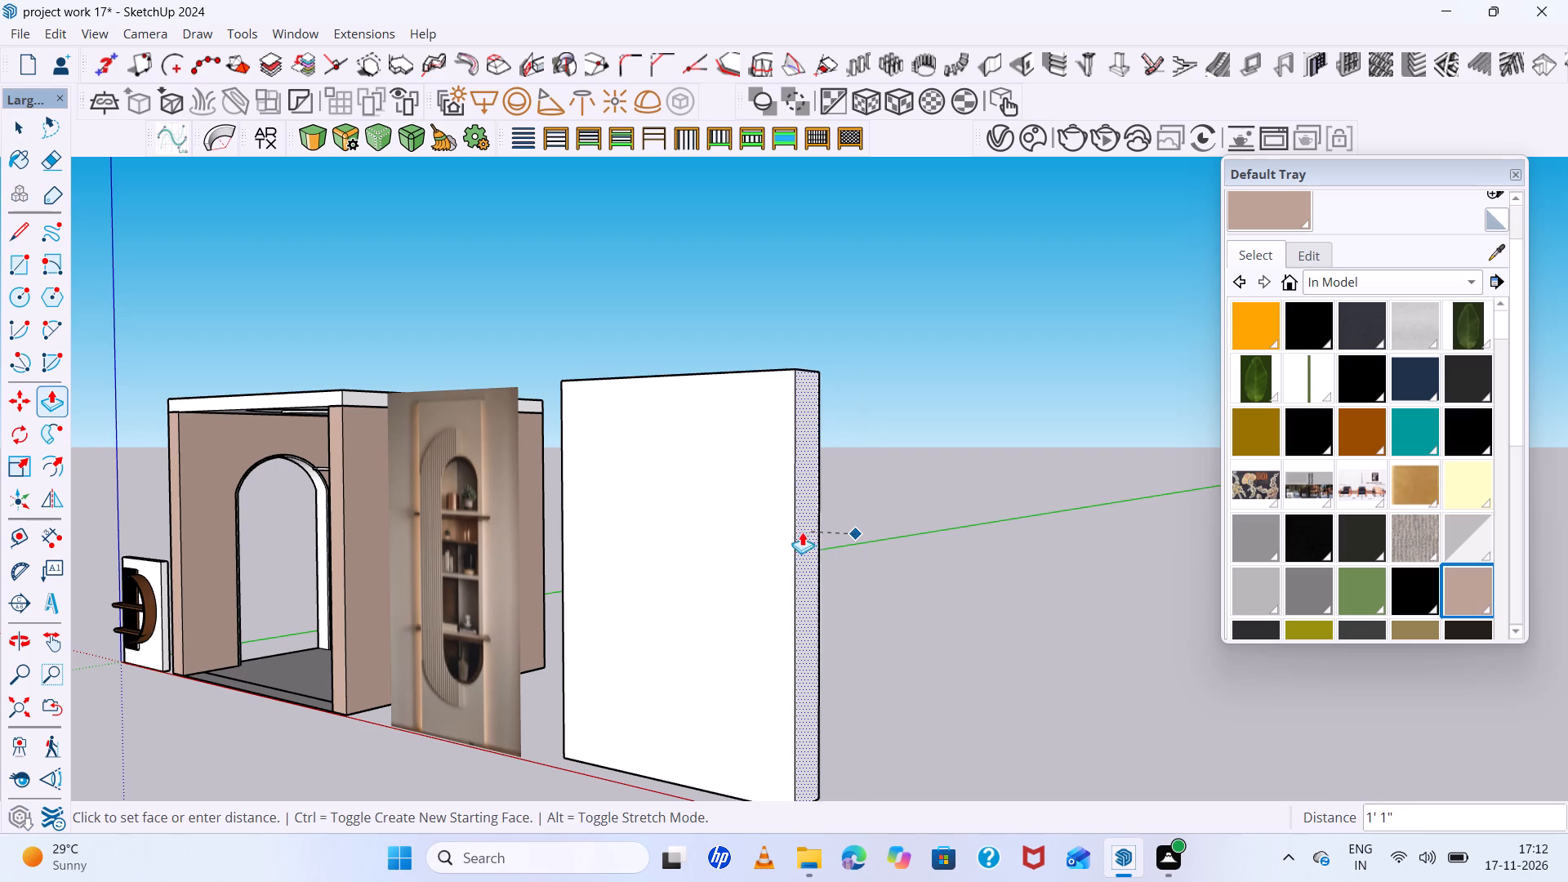
click(774, 534)
scroll(772, 534, down, 6)
middle_drag(772, 534, 875, 572)
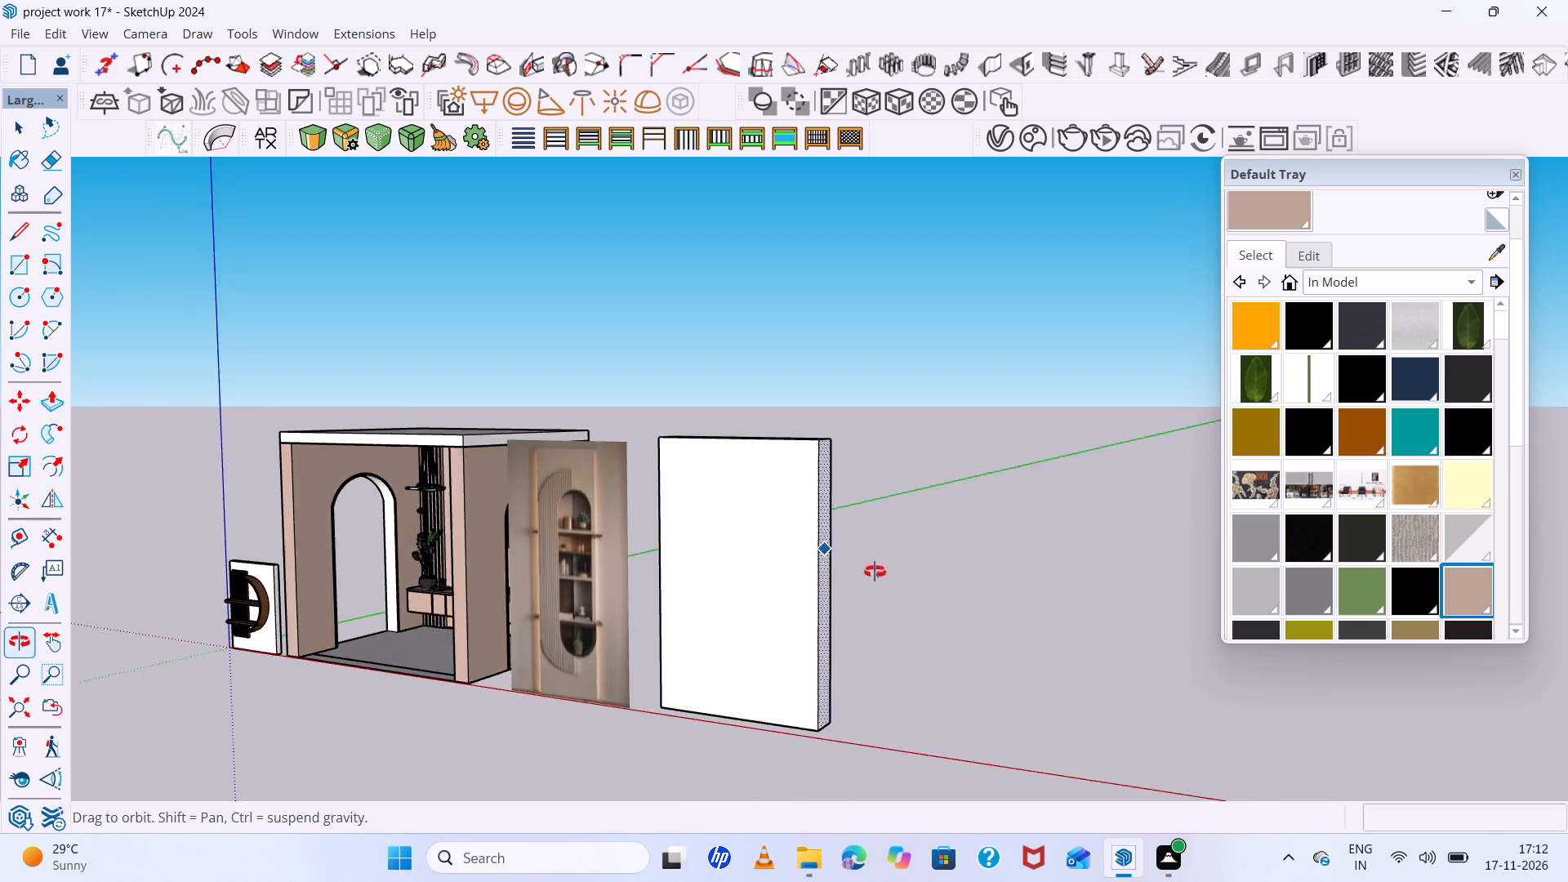
middle_drag(875, 572, 901, 586)
scroll(916, 634, up, 6)
key(space)
click(940, 648)
Draw a rectangle about 3' 1" by 9' 10" on the slab's front face, from below its top edge down to its bottom edge.
scroll(927, 635, down, 3)
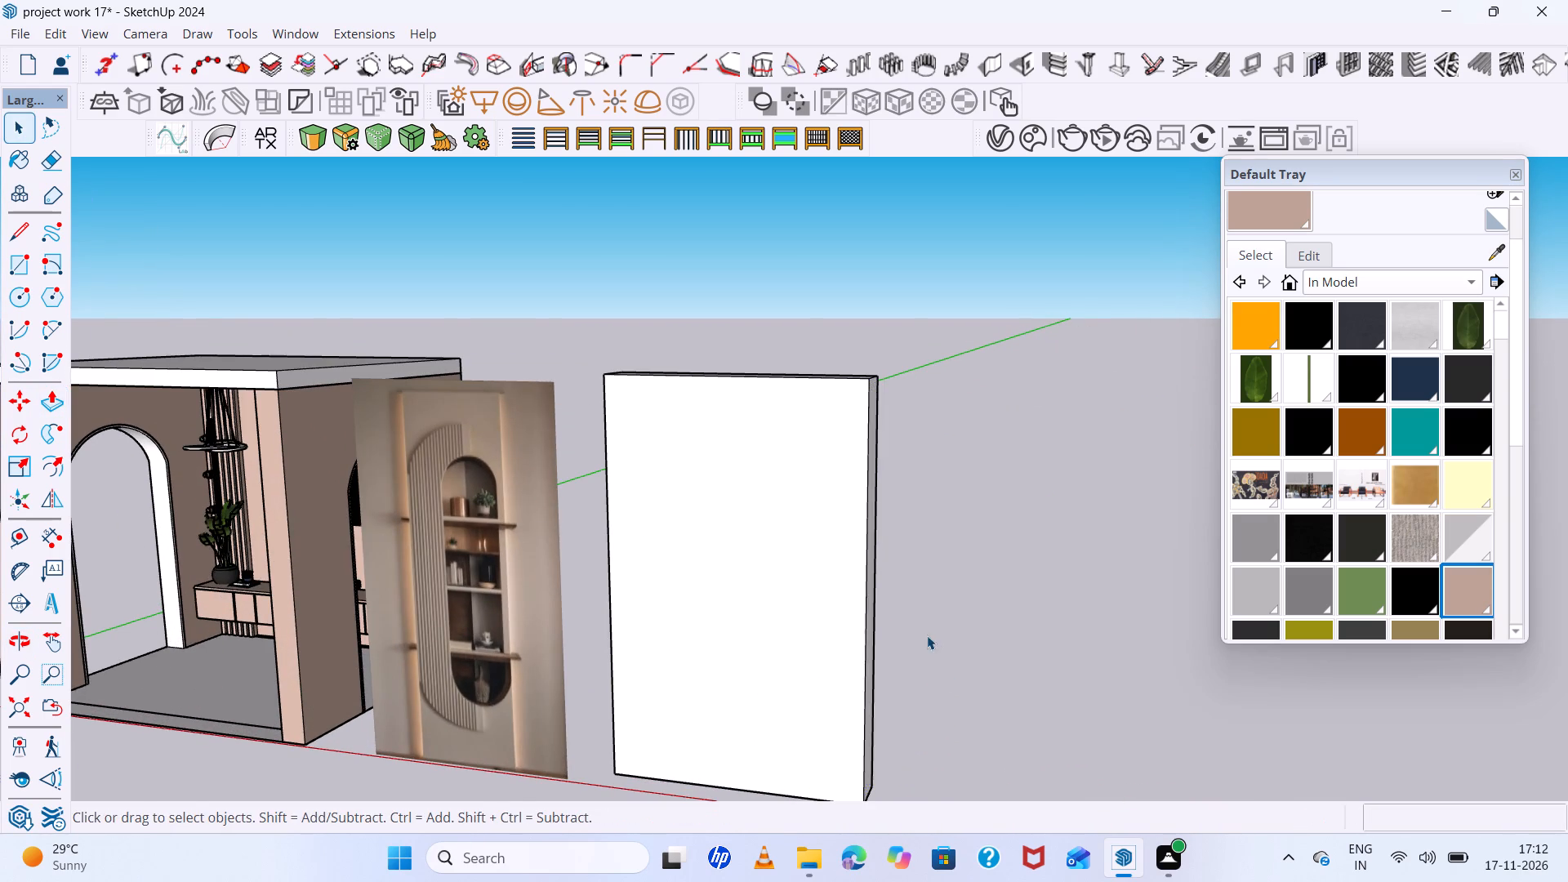
scroll(927, 635, down, 4)
middle_drag(927, 635, 955, 559)
scroll(868, 601, up, 6)
click(826, 579)
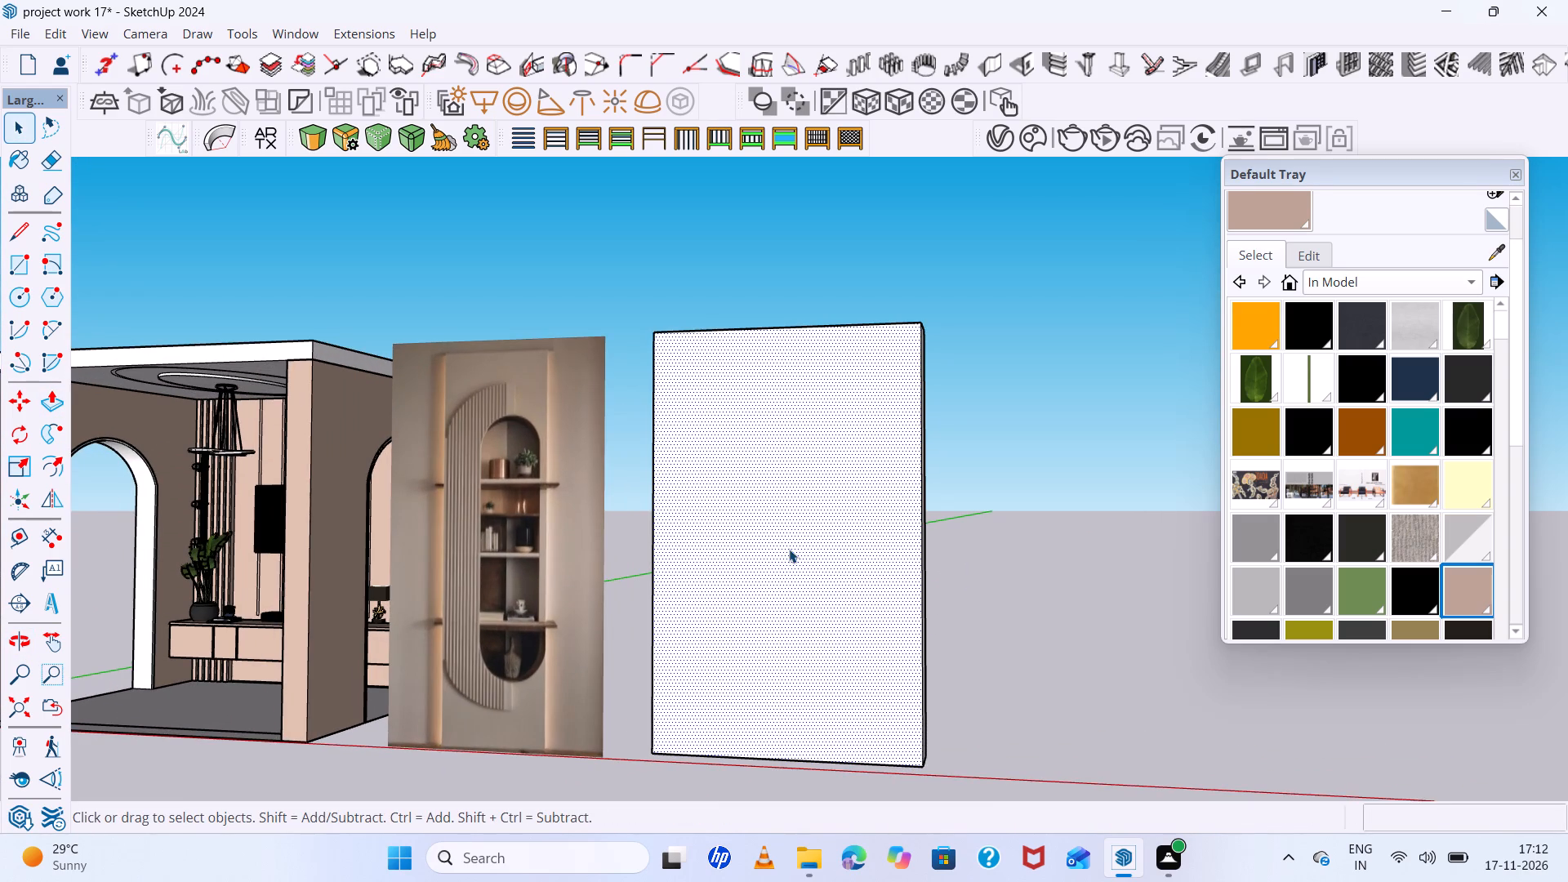
key(r)
scroll(789, 547, up, 1)
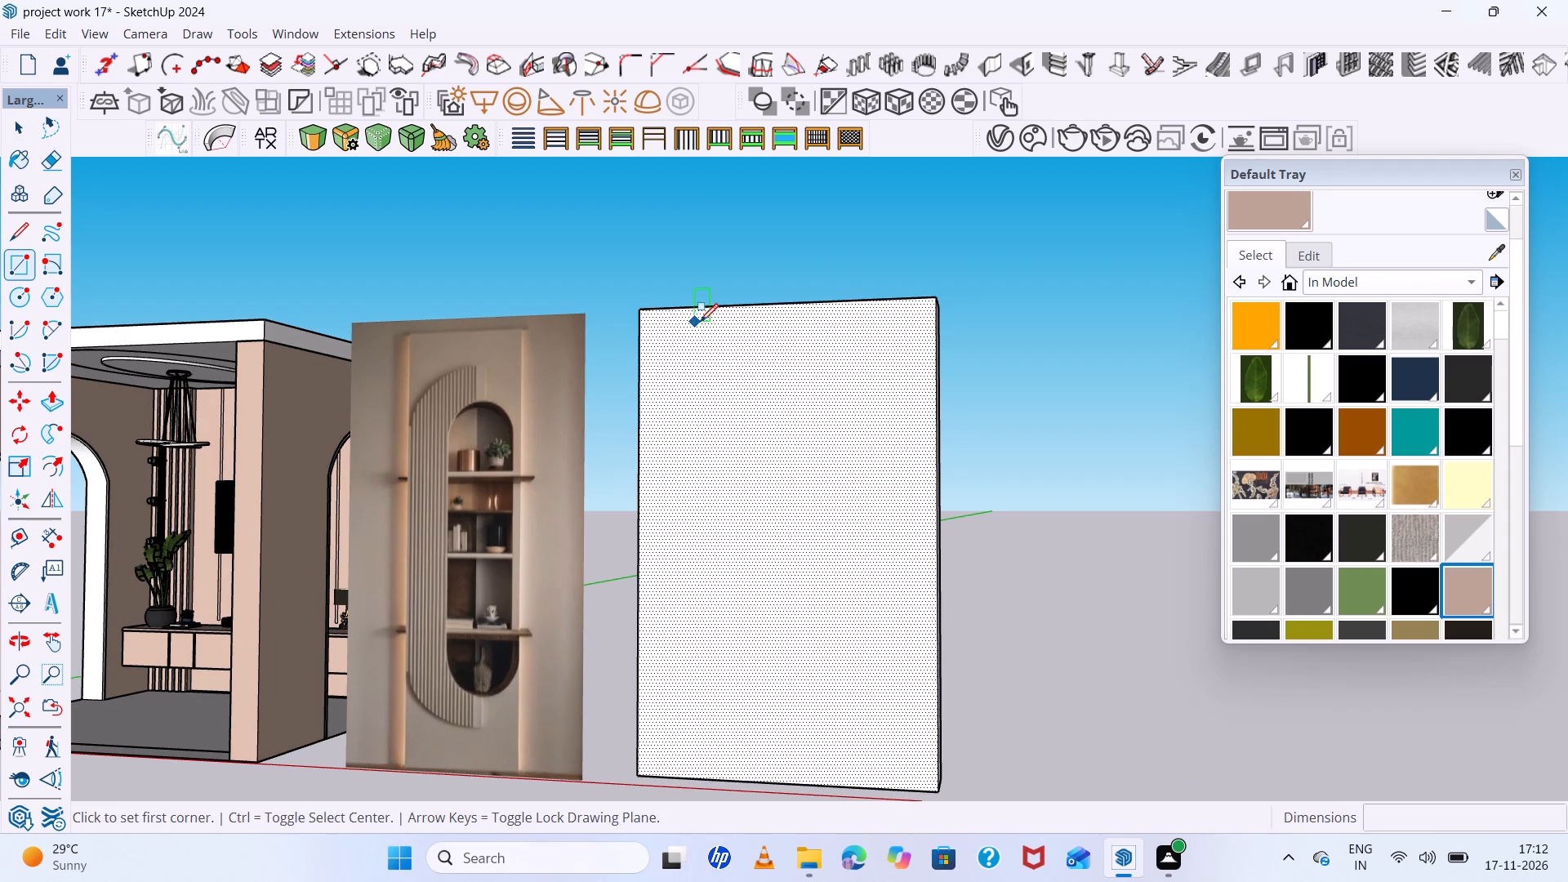
click(714, 336)
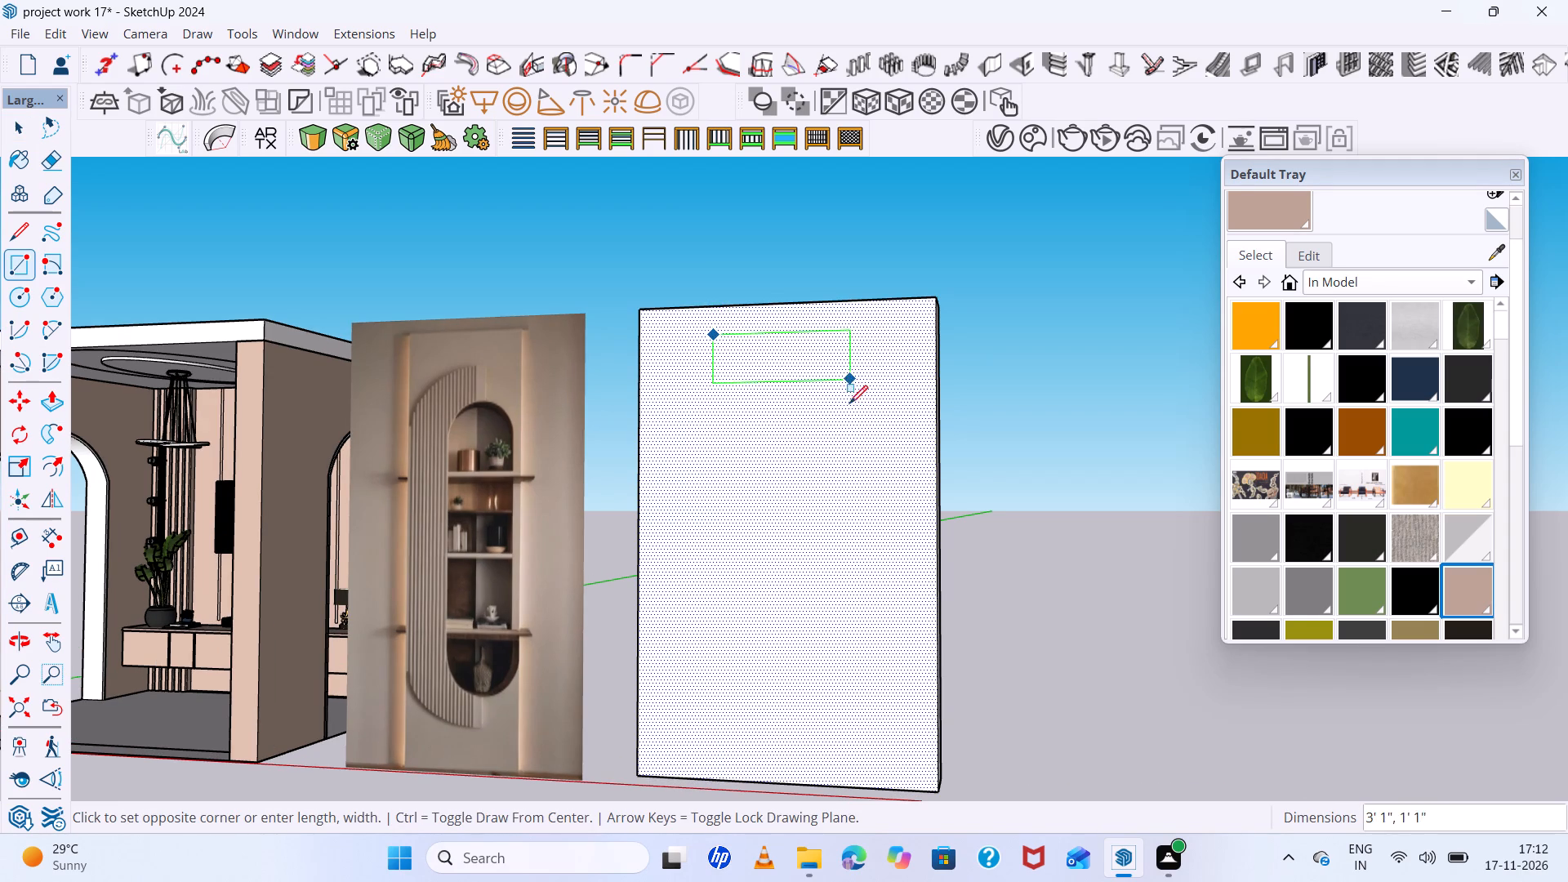
click(853, 790)
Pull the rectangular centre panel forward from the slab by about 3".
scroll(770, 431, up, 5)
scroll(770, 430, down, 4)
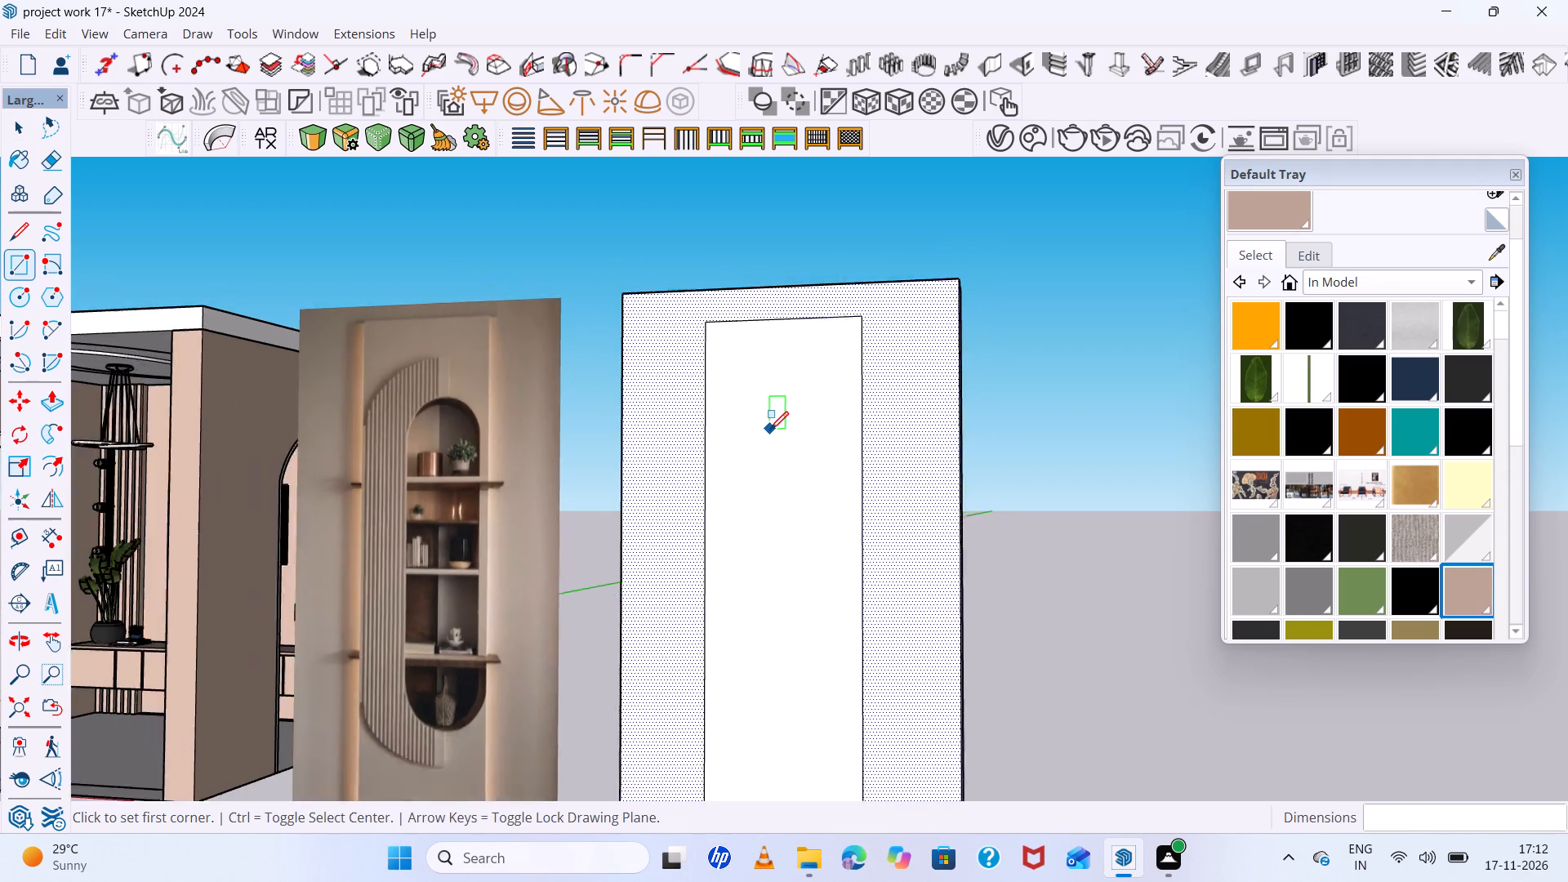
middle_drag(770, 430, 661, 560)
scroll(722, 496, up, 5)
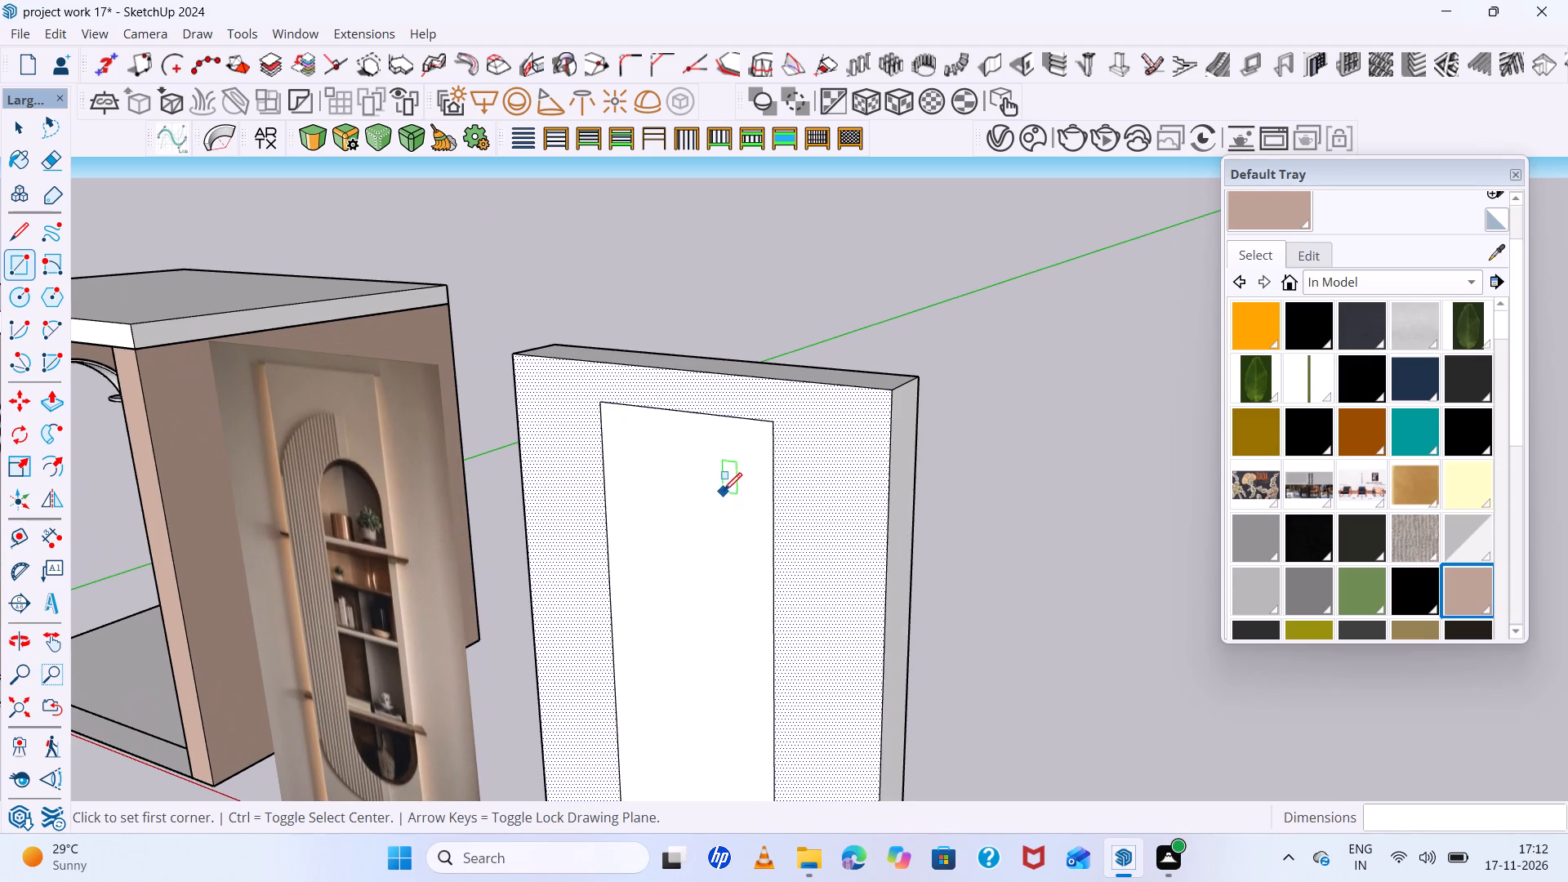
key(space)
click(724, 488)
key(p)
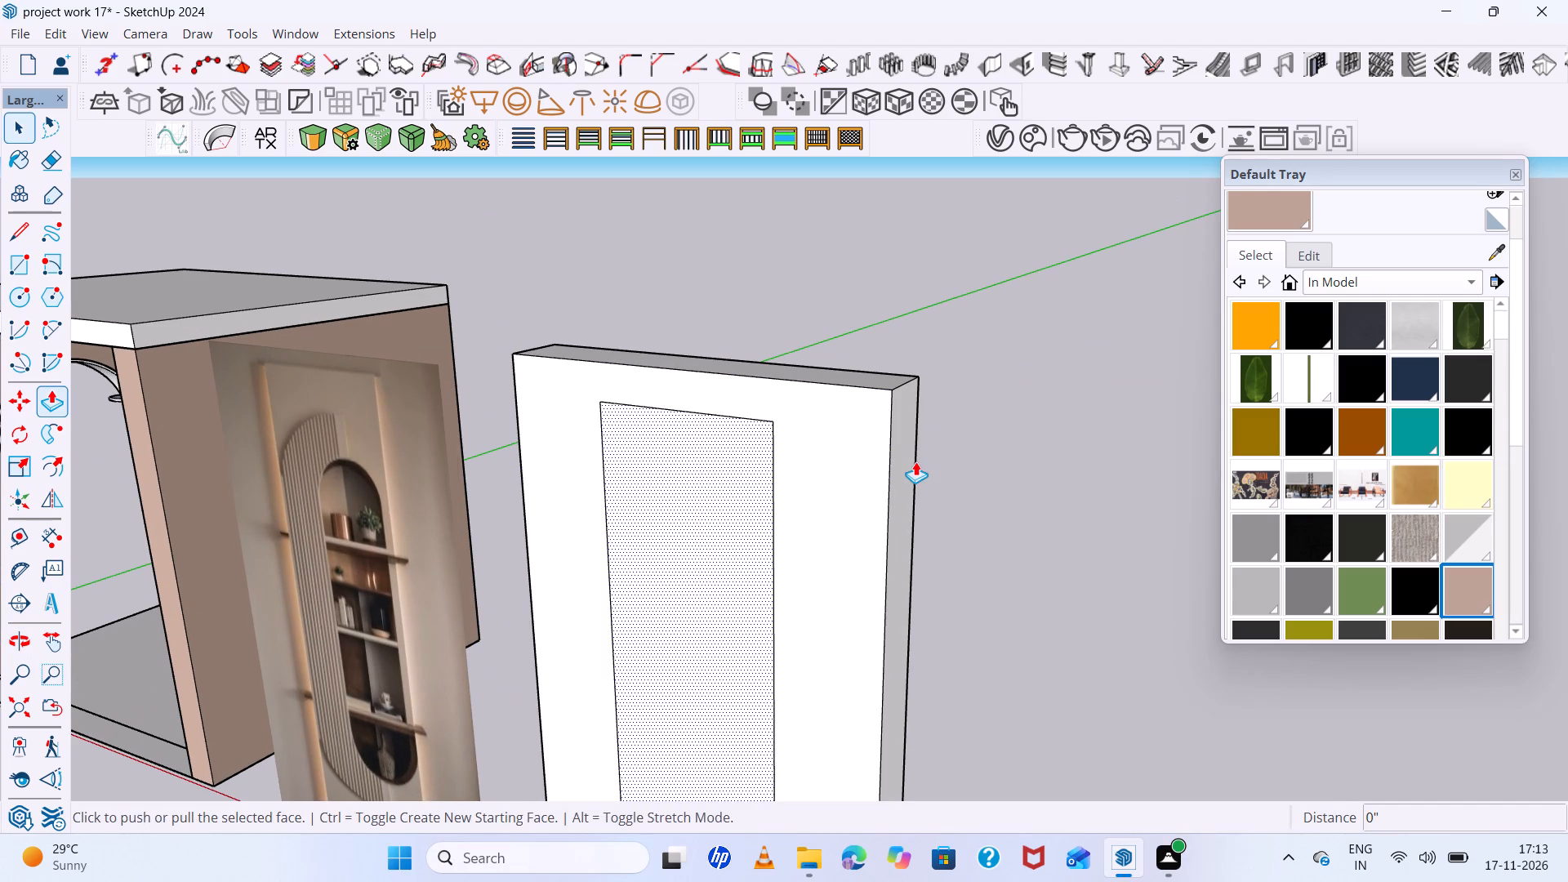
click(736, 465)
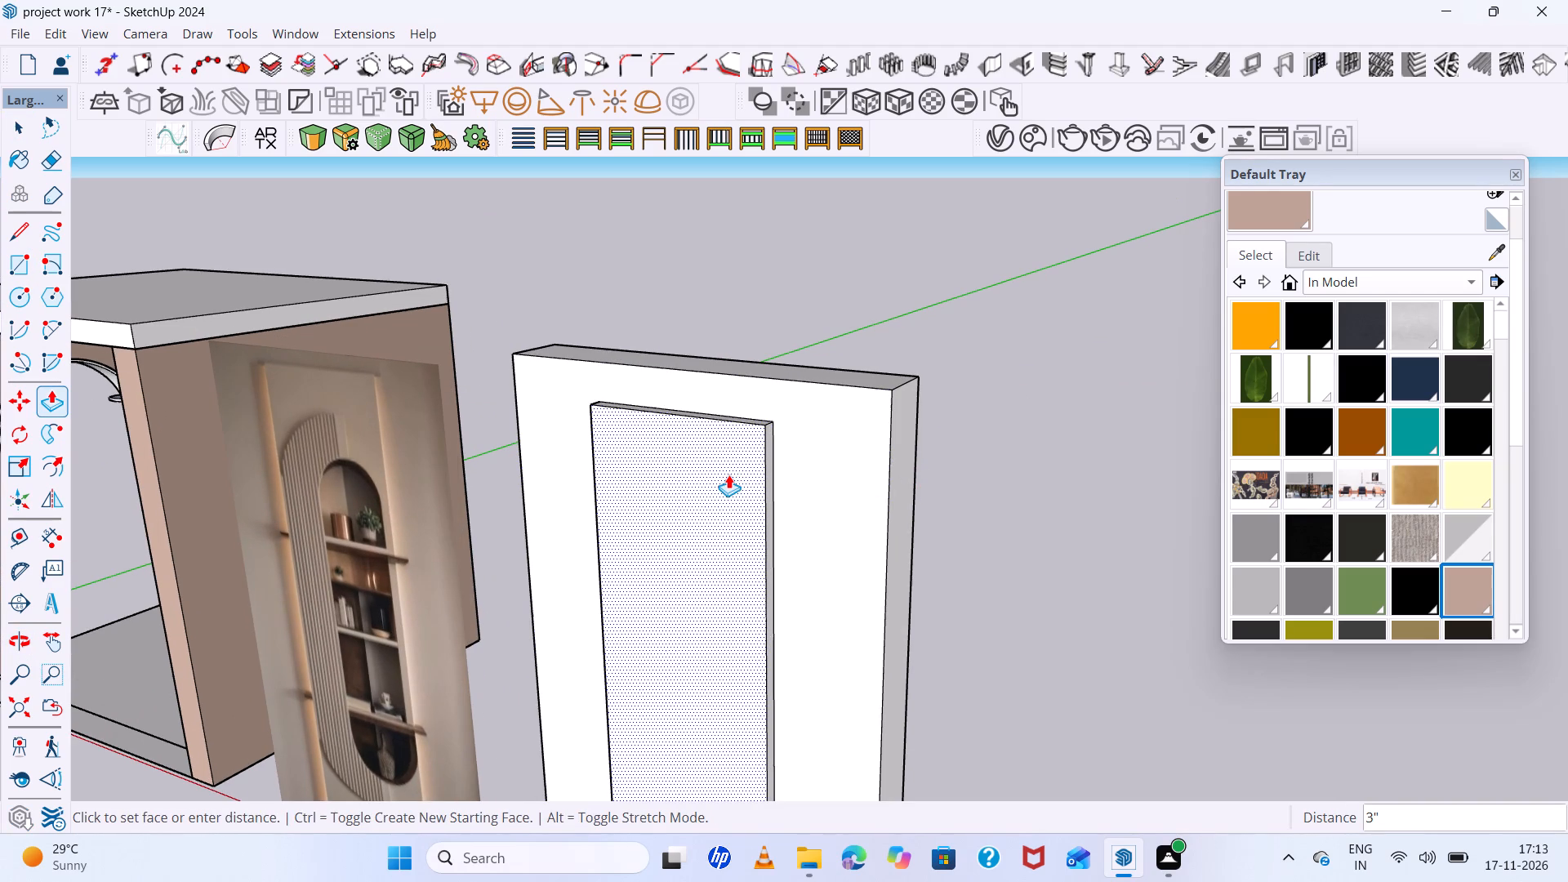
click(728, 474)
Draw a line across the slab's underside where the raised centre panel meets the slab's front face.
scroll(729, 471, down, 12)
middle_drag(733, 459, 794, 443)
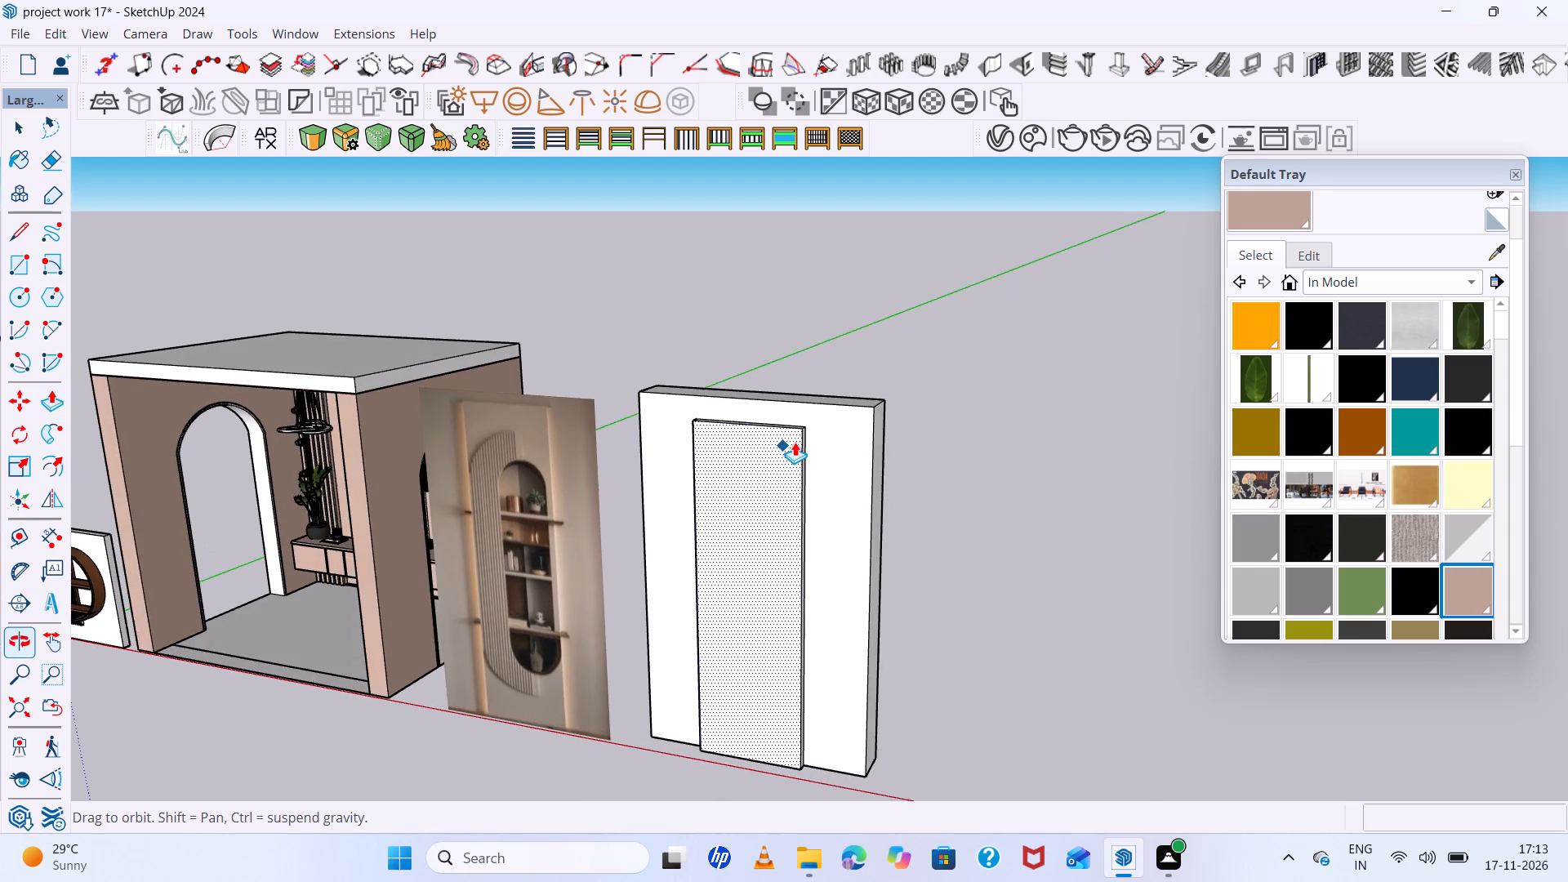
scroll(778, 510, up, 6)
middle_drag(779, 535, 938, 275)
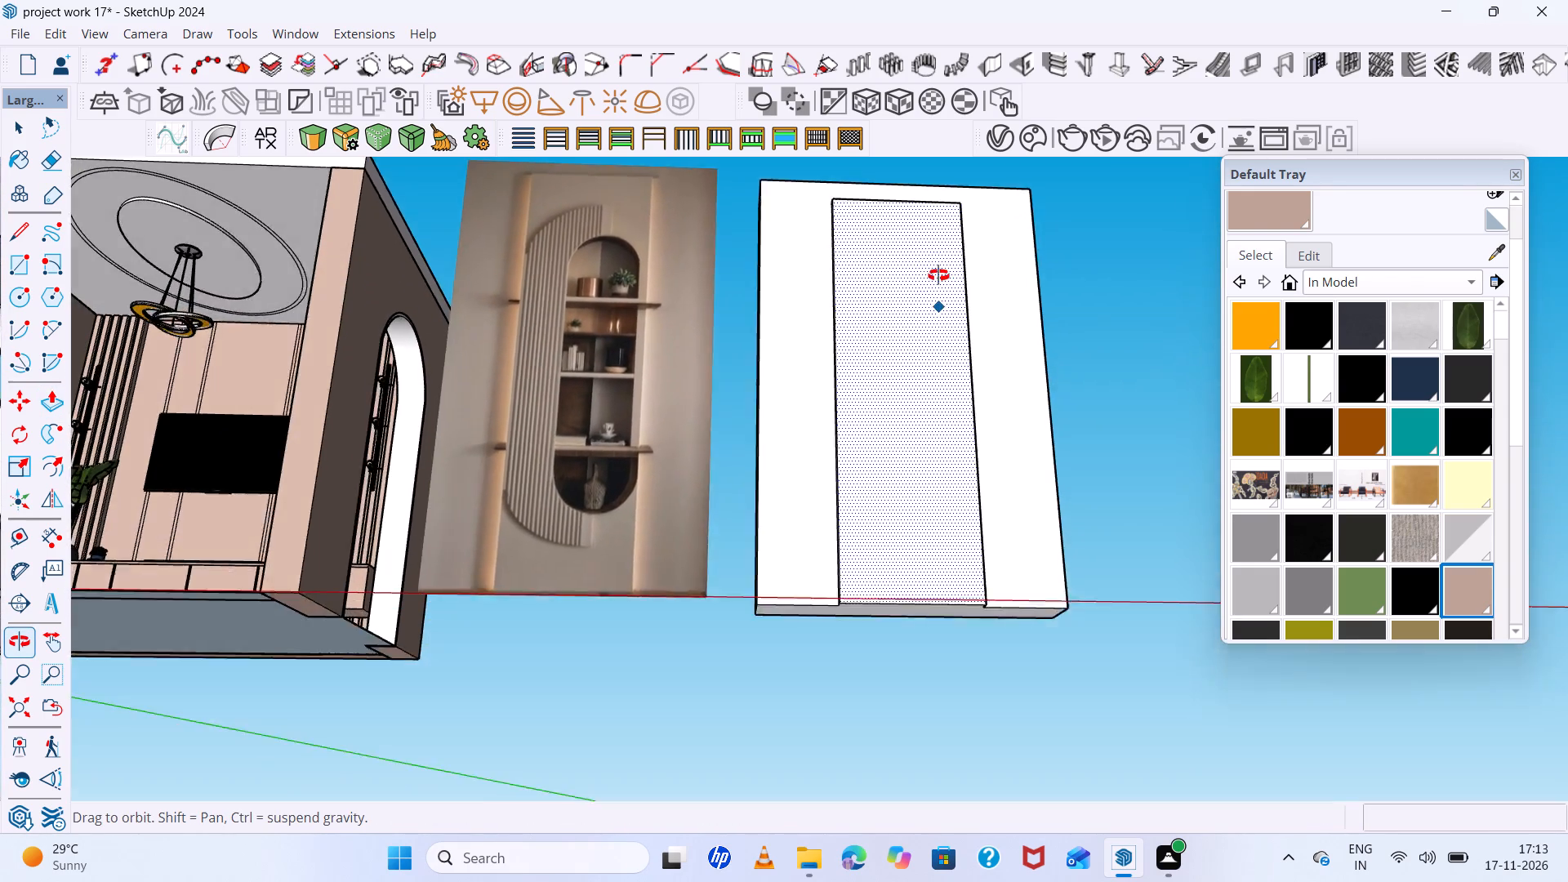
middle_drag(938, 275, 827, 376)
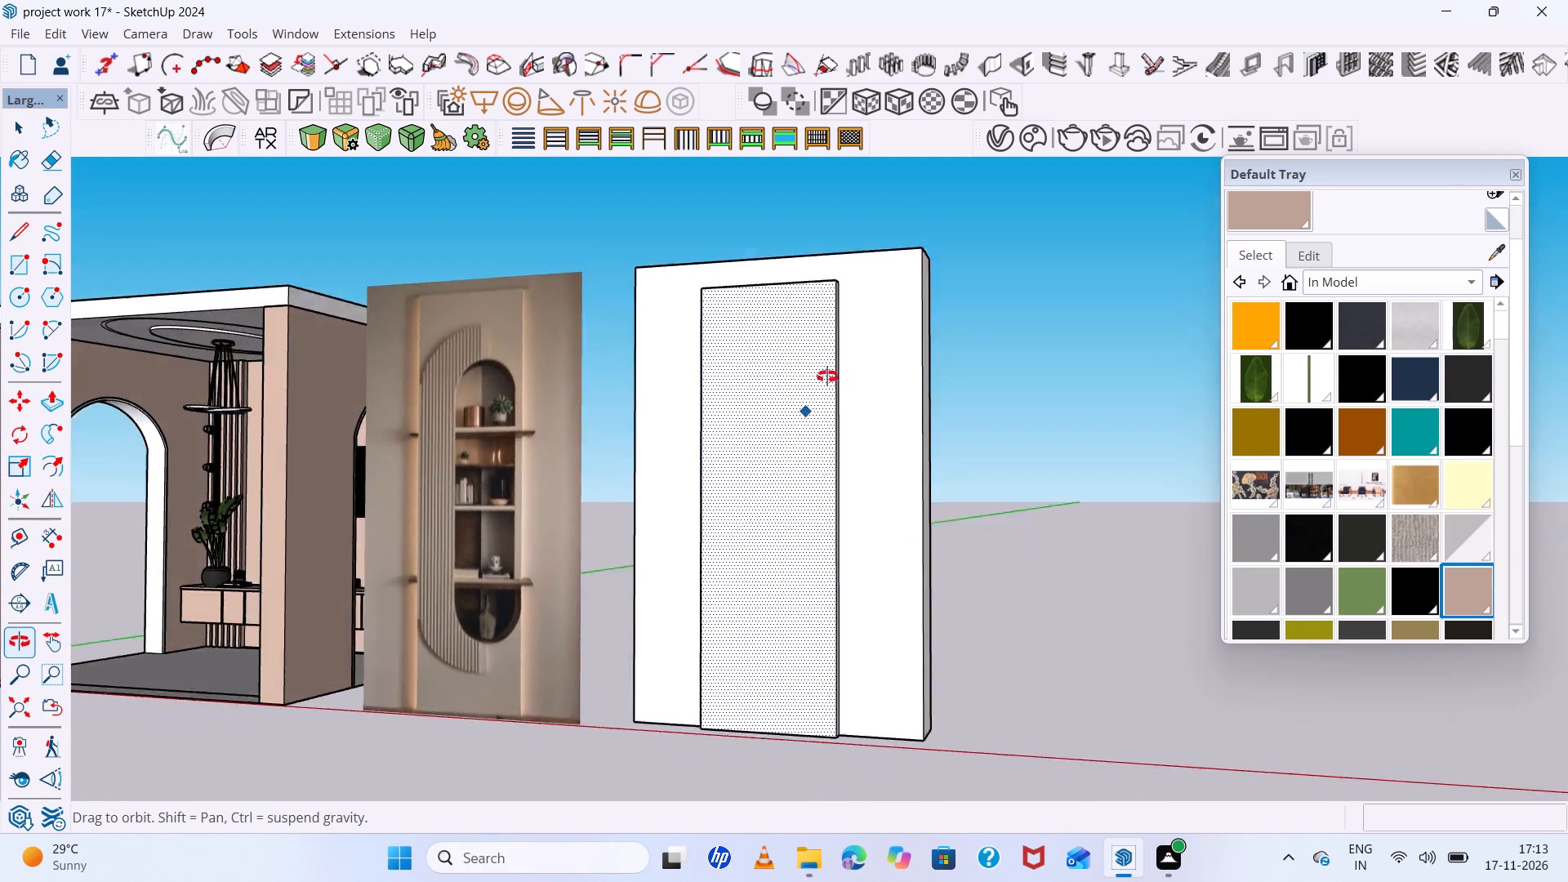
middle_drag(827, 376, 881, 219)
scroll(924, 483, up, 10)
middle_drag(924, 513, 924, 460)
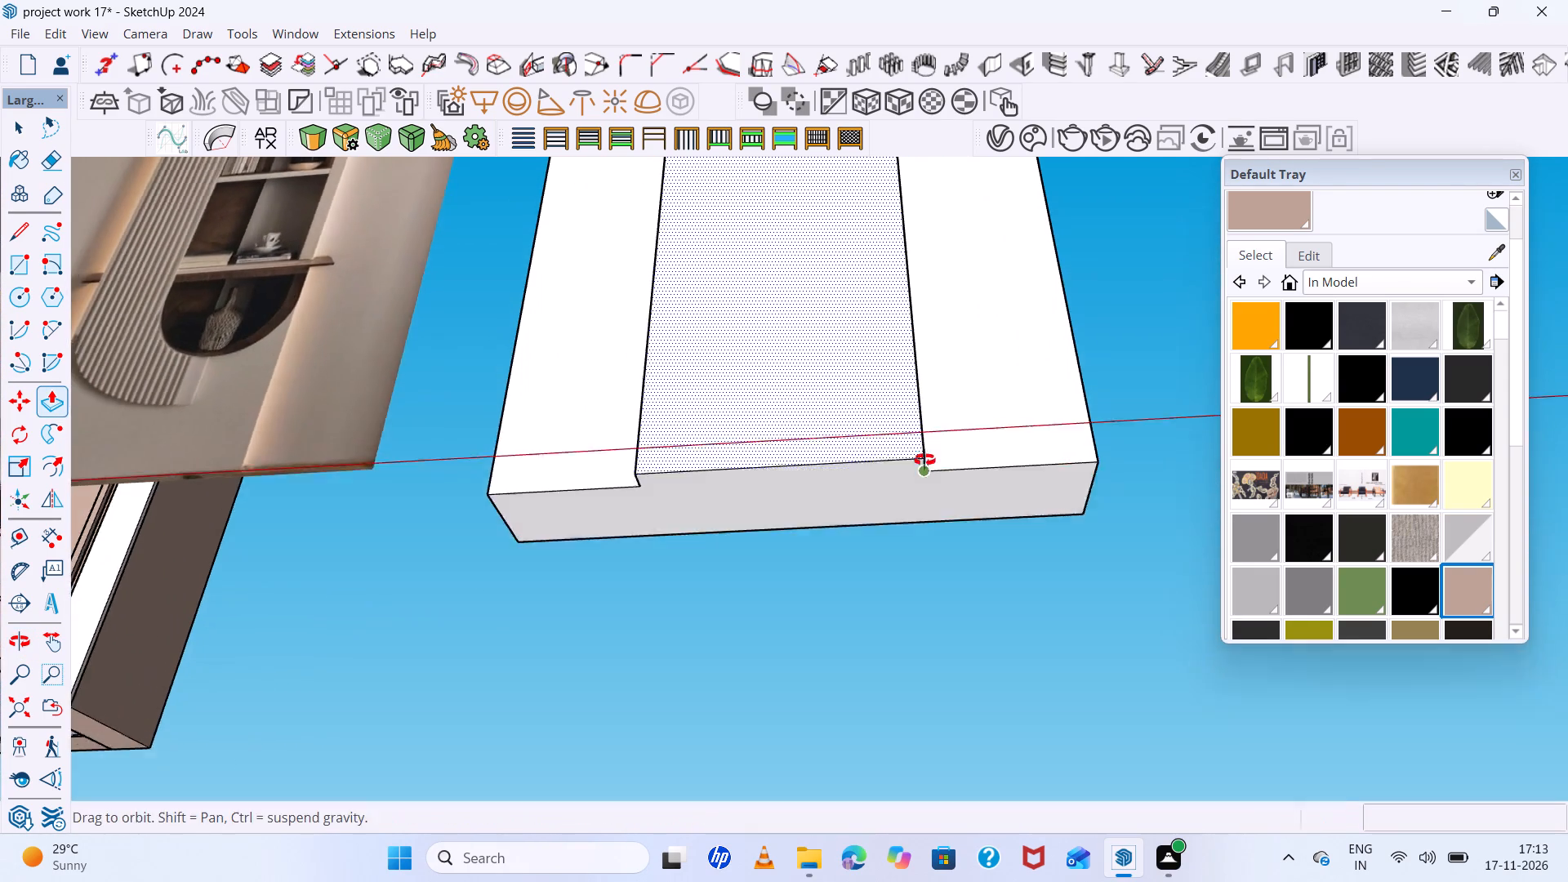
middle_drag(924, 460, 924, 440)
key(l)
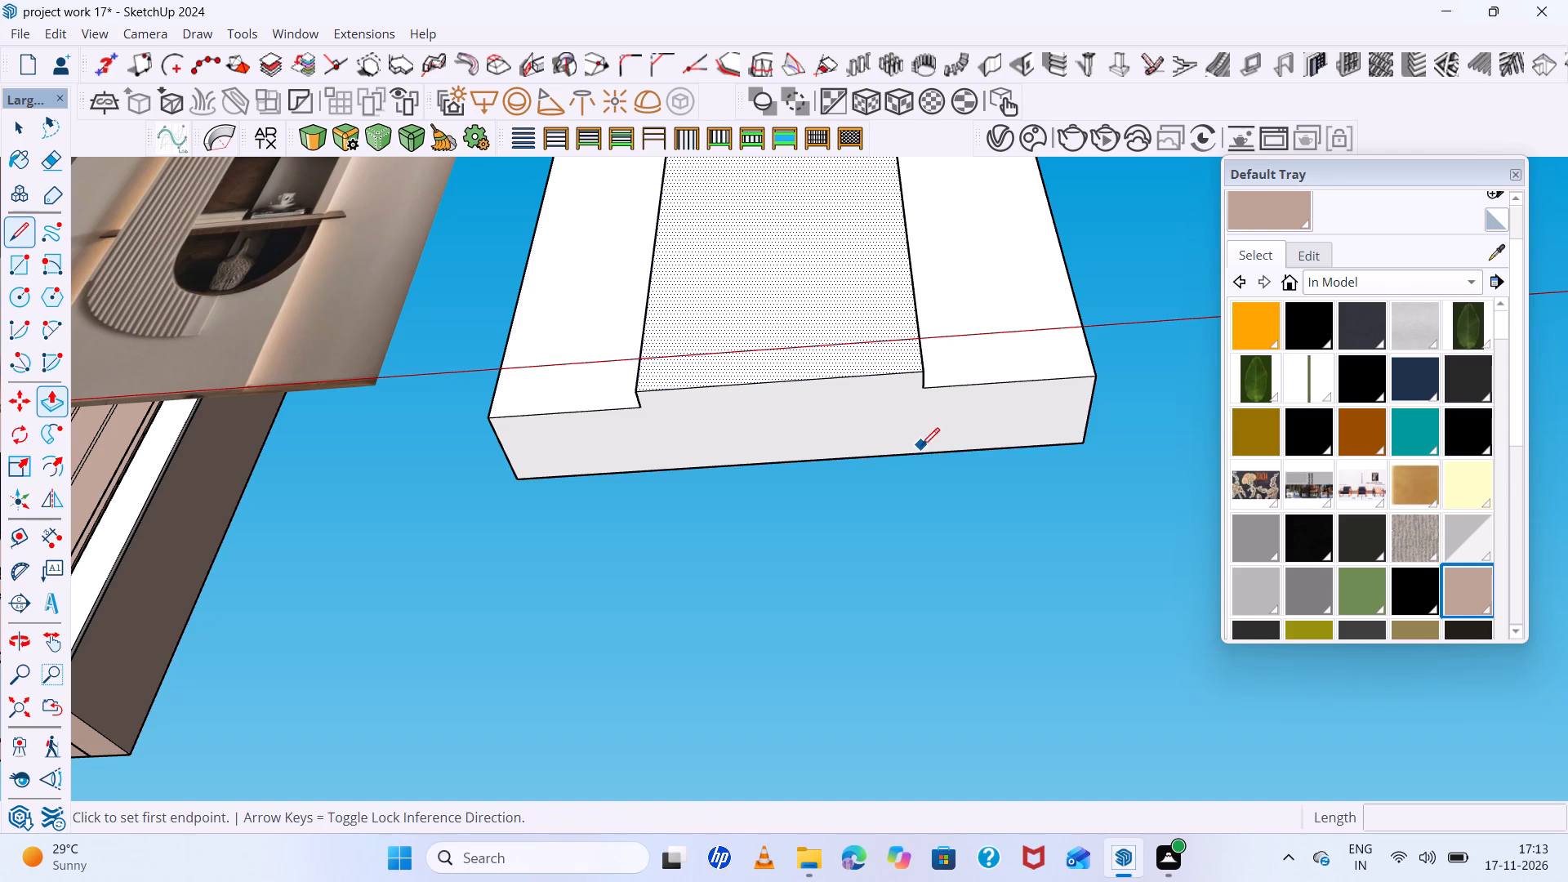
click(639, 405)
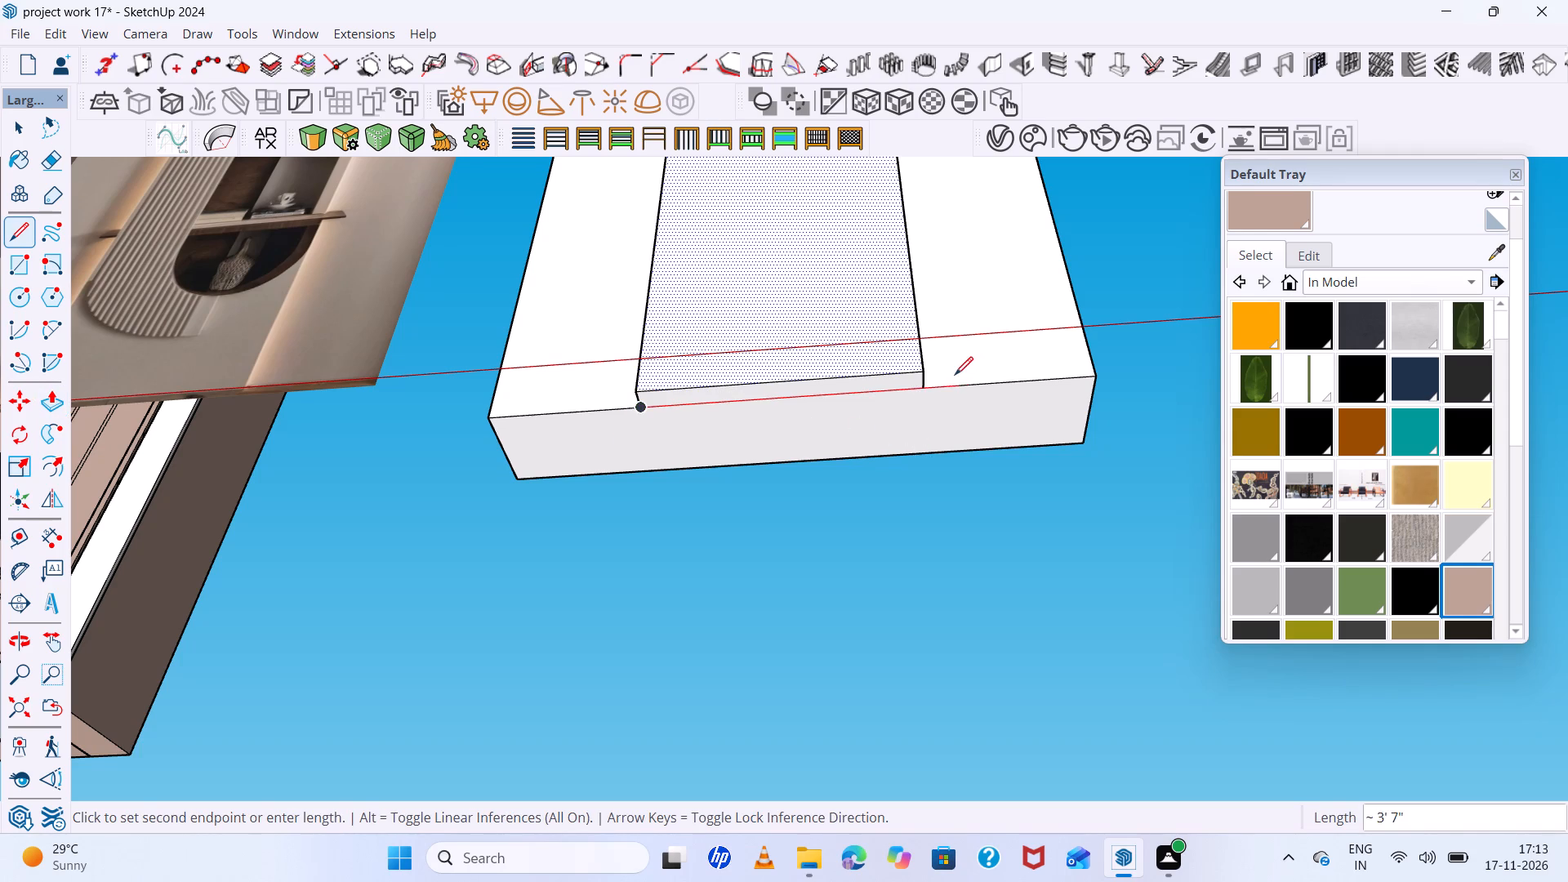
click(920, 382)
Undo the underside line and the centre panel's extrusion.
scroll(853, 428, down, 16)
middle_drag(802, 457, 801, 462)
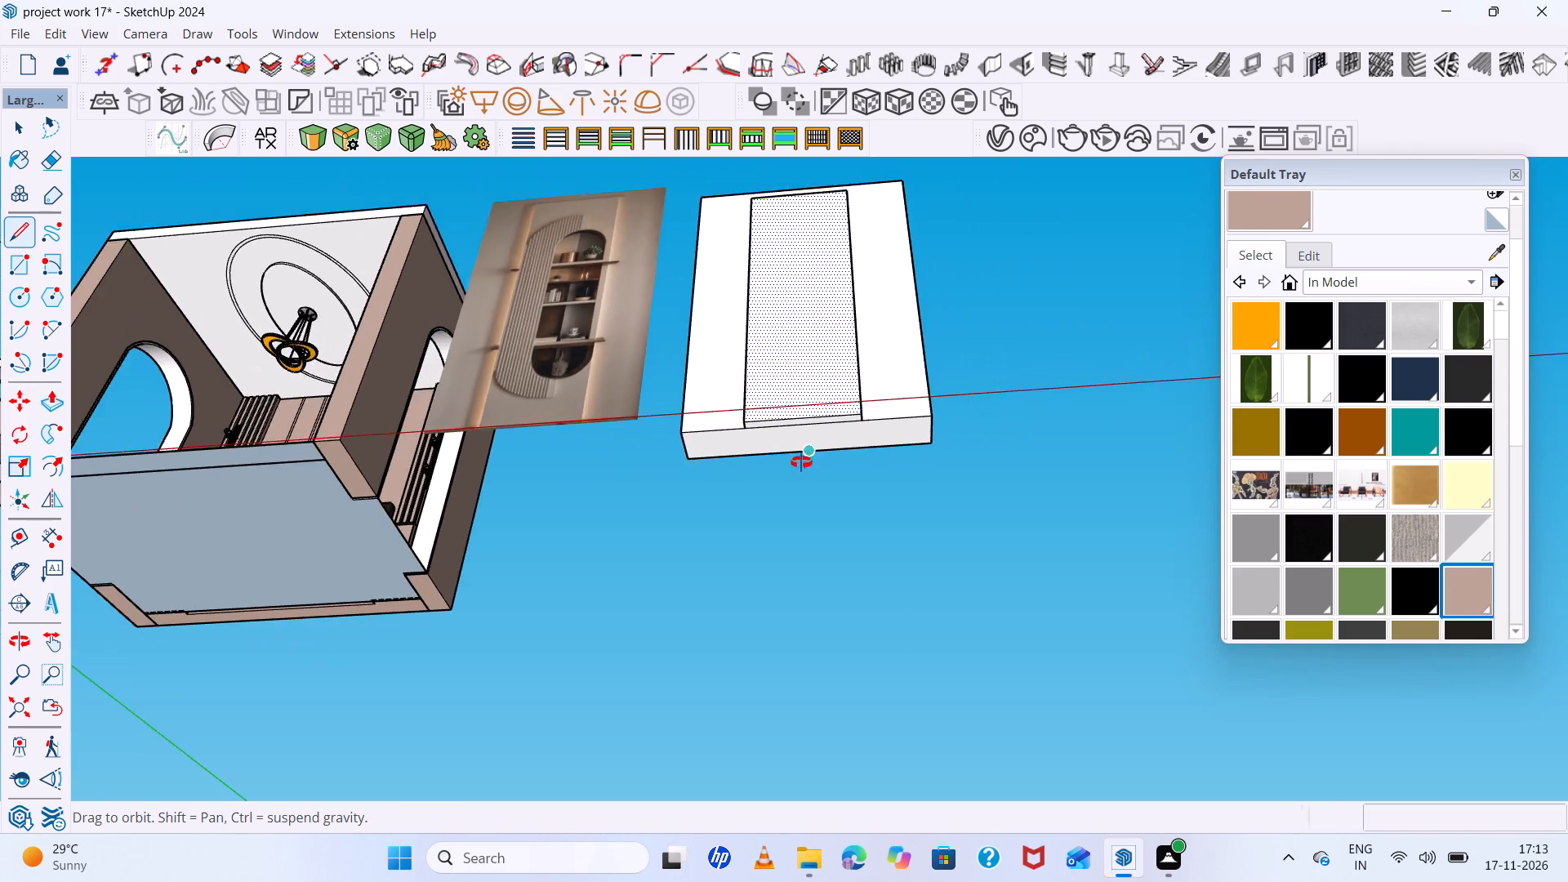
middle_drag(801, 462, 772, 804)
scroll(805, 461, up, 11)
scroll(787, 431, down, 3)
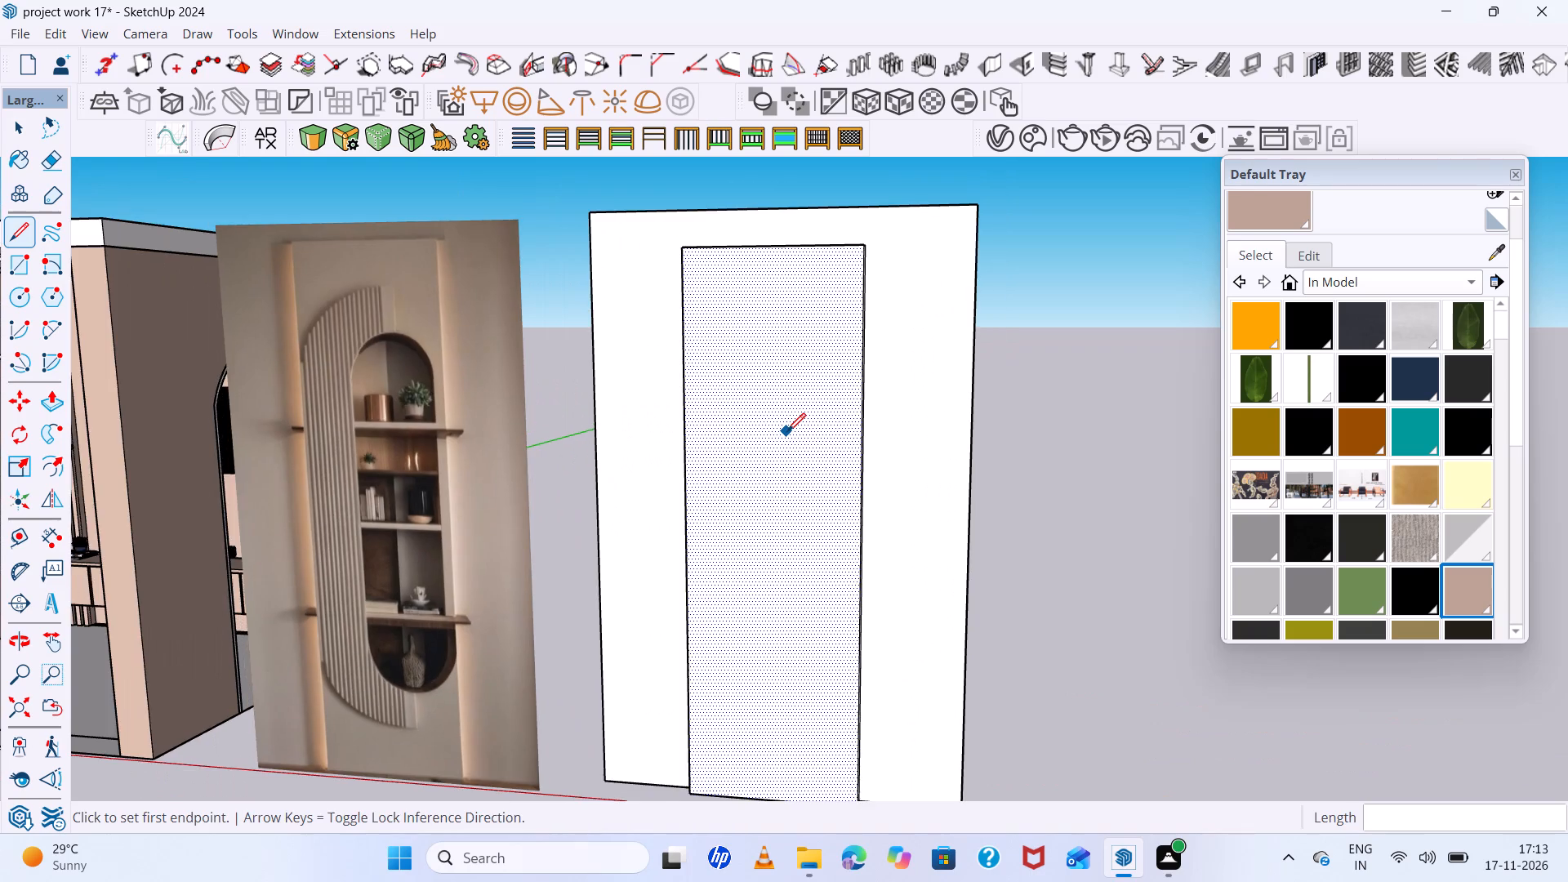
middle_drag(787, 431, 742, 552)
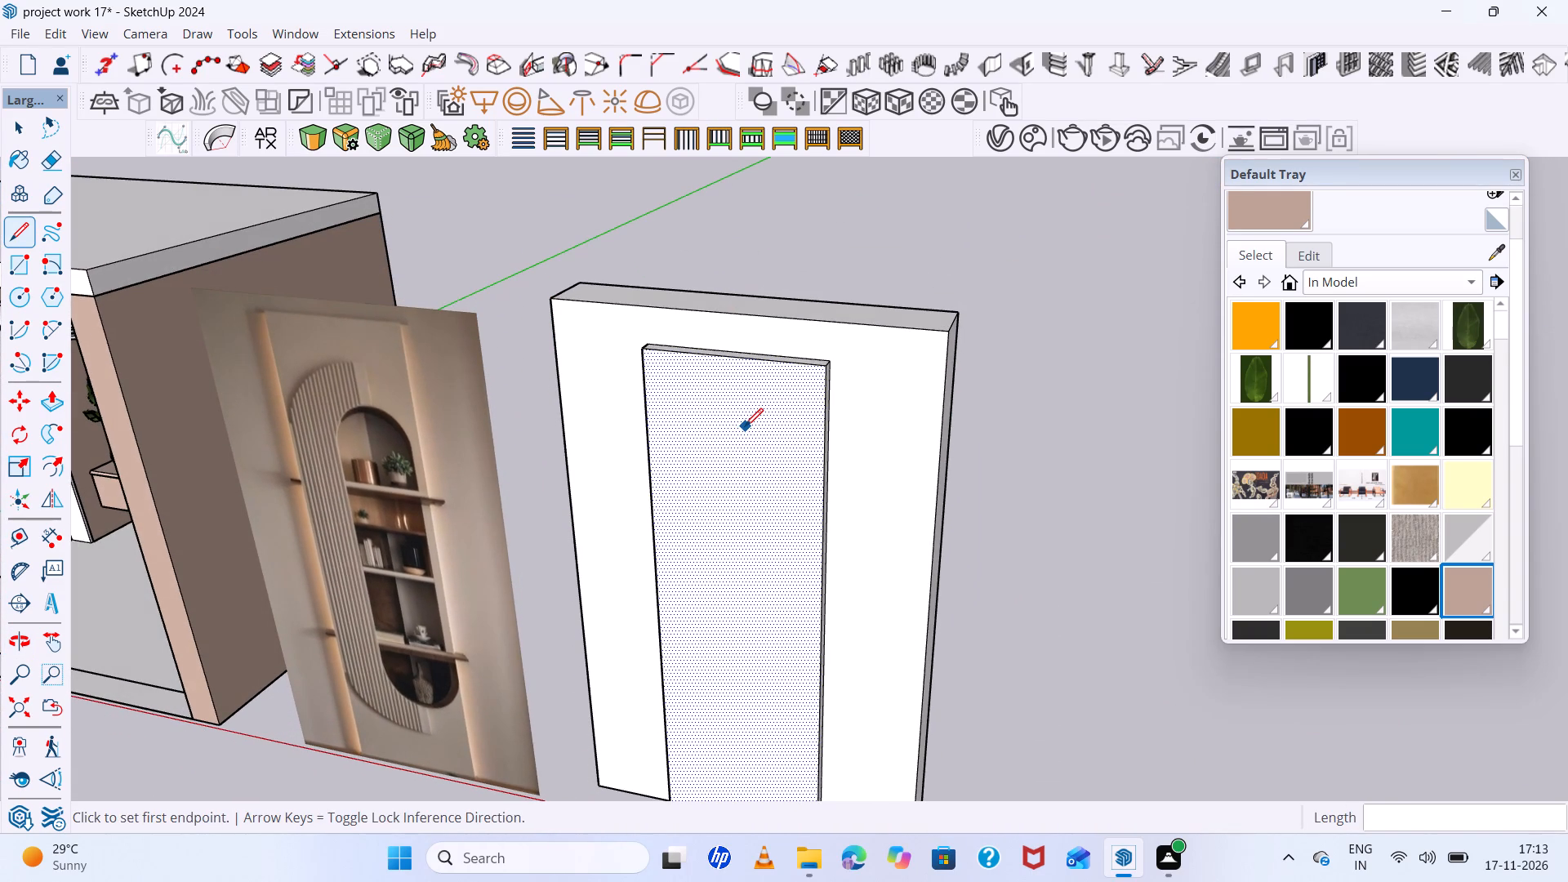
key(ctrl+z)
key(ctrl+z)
Pull the rectangular centre panel forward from the slab by about 10", then deselect it.
ctrl+scroll(745, 426, down, 5)
scroll(745, 426, down, 2)
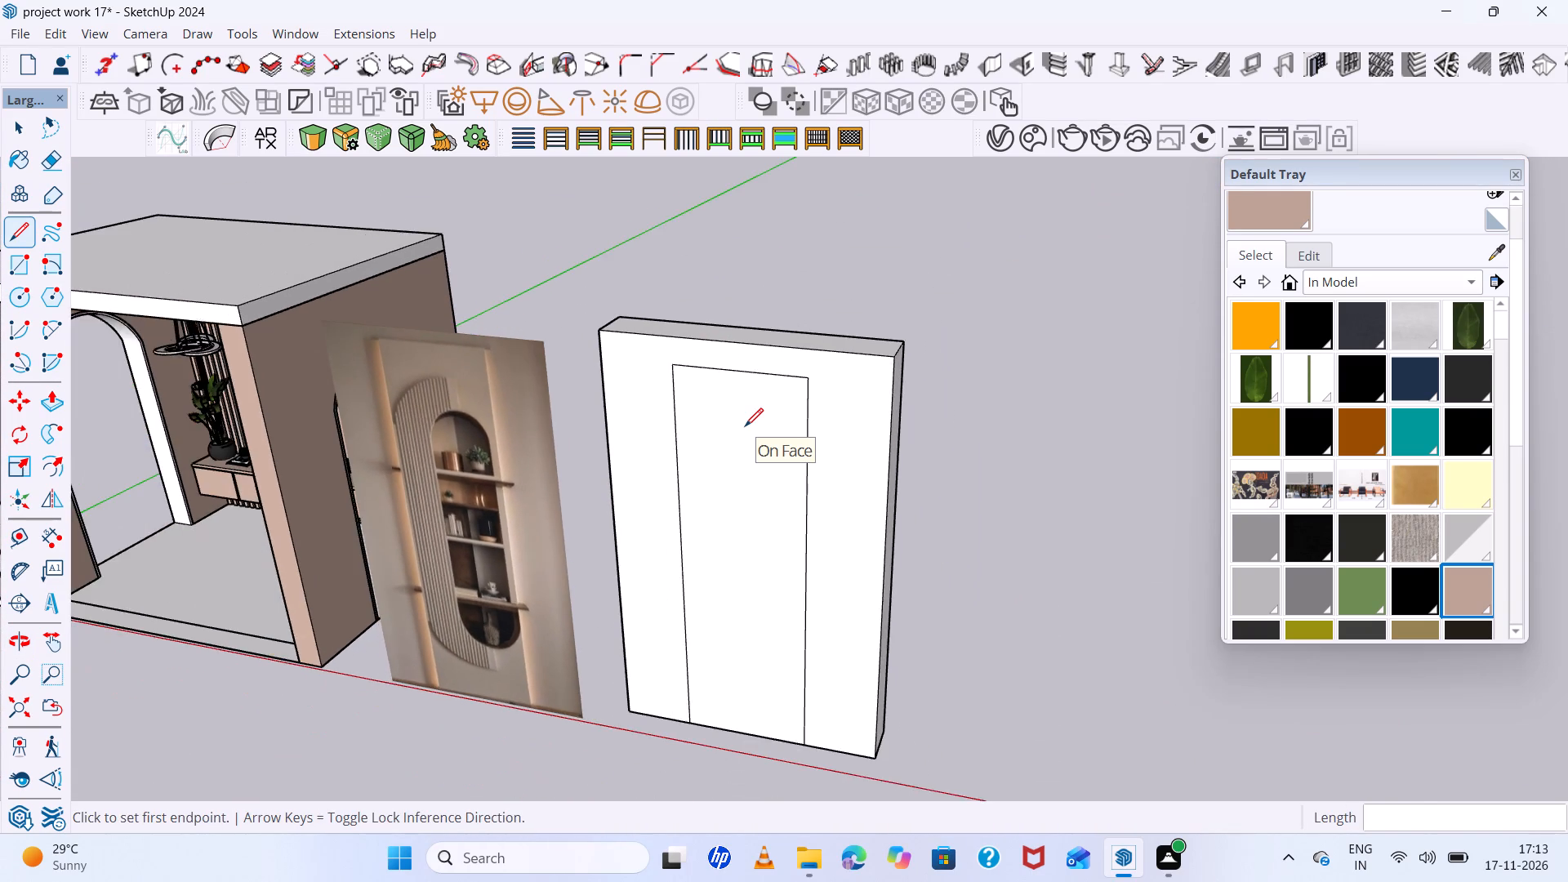
scroll(745, 426, down, 3)
middle_drag(755, 432, 704, 464)
key(space)
scroll(764, 425, up, 4)
click(750, 427)
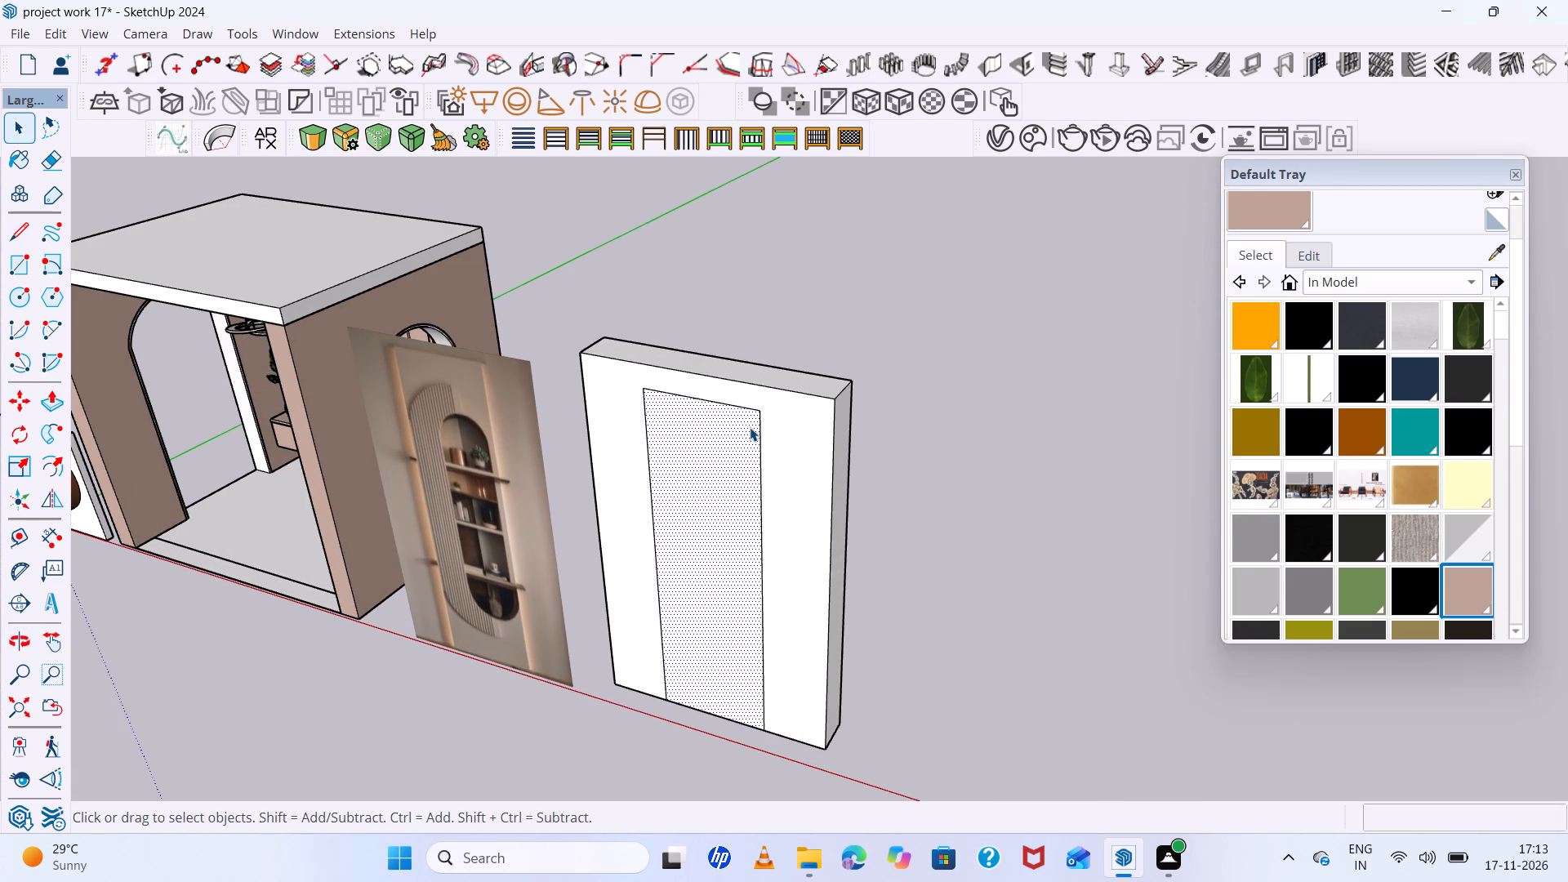
key(p)
click(750, 427)
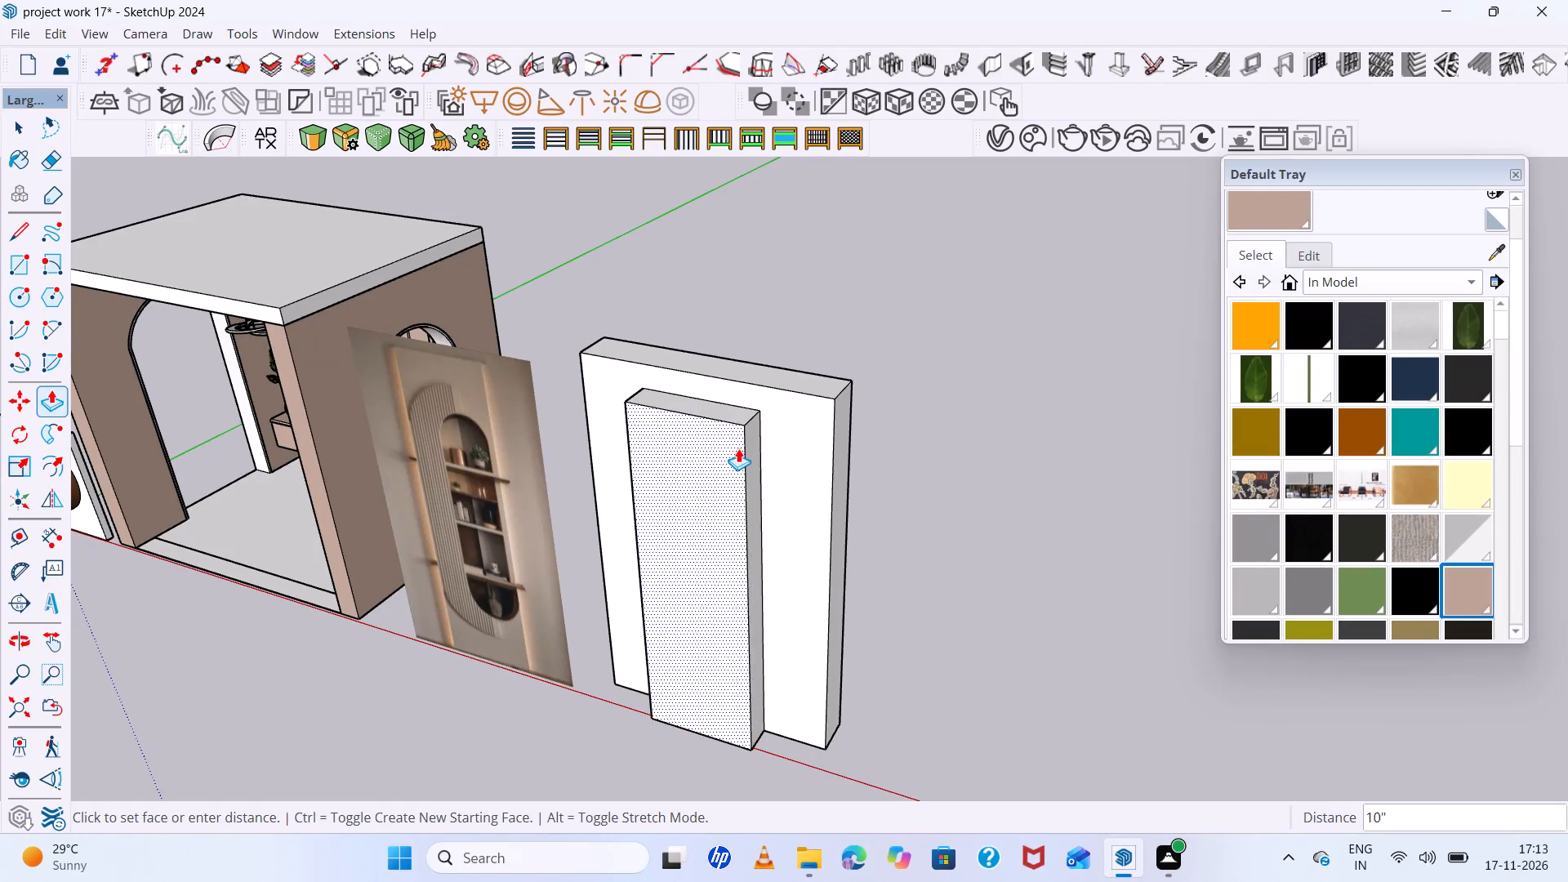
click(738, 448)
middle_drag(755, 472, 962, 382)
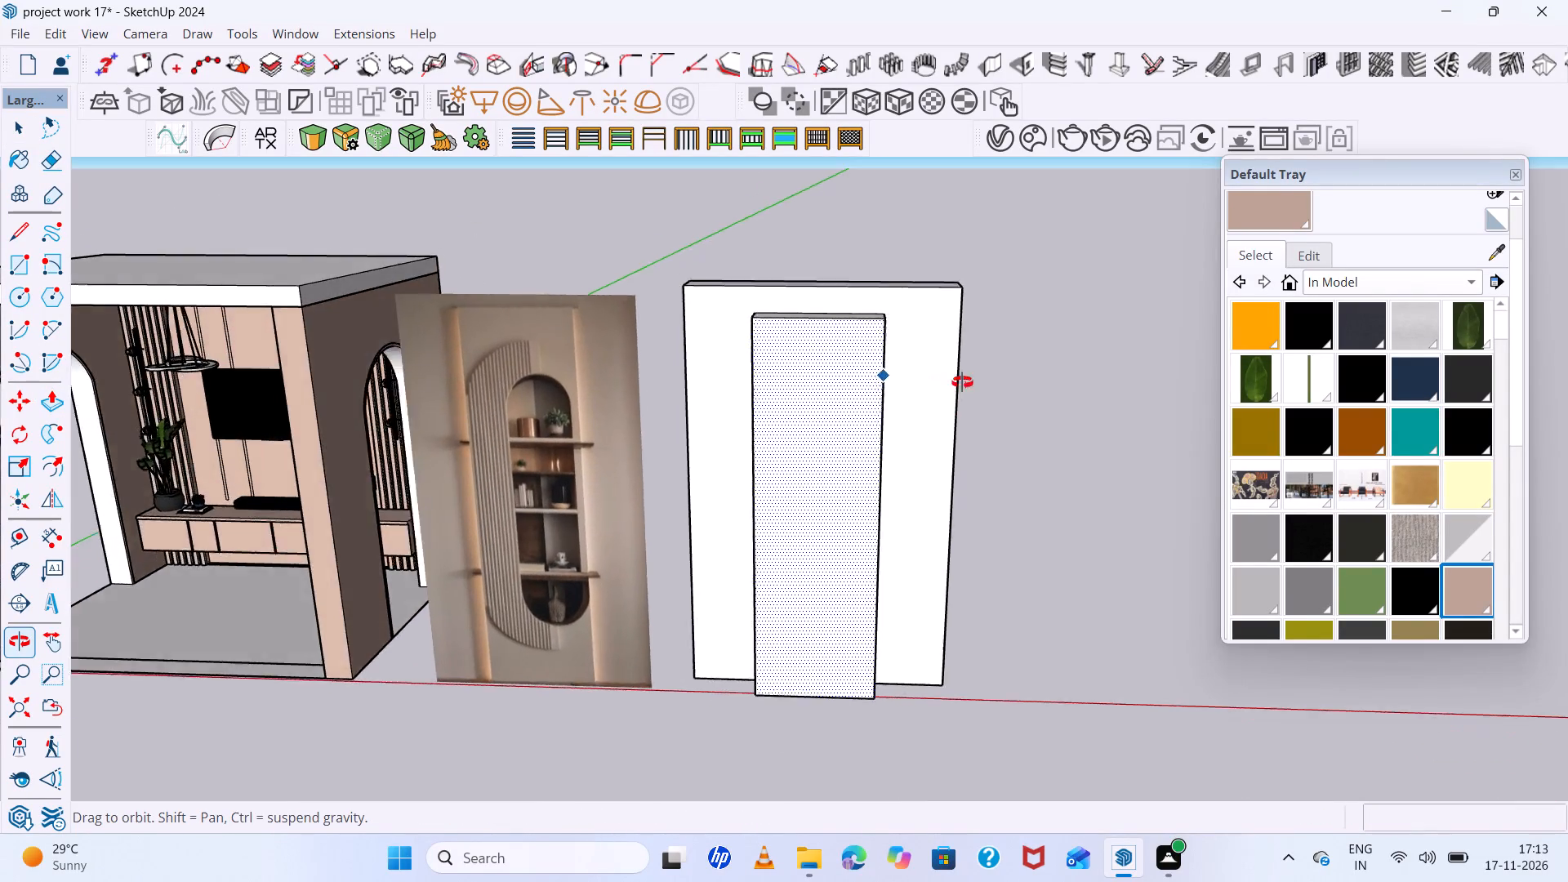
middle_drag(962, 382, 1083, 394)
scroll(963, 409, up, 6)
middle_drag(937, 386, 773, 336)
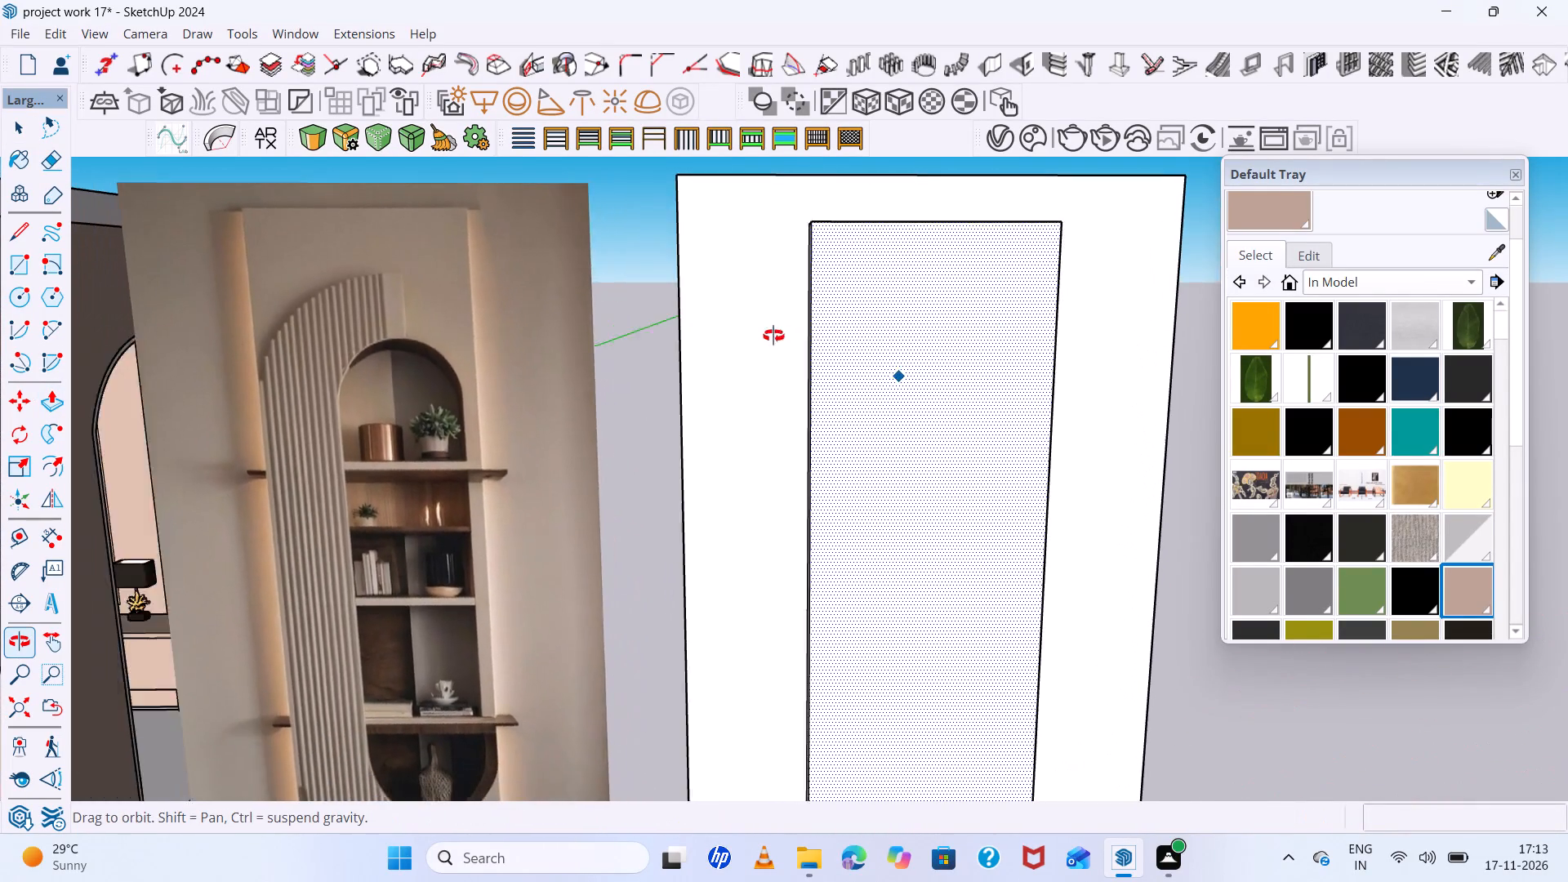
middle_drag(773, 336, 728, 346)
key(space)
scroll(677, 350, down, 7)
middle_drag(824, 353, 806, 346)
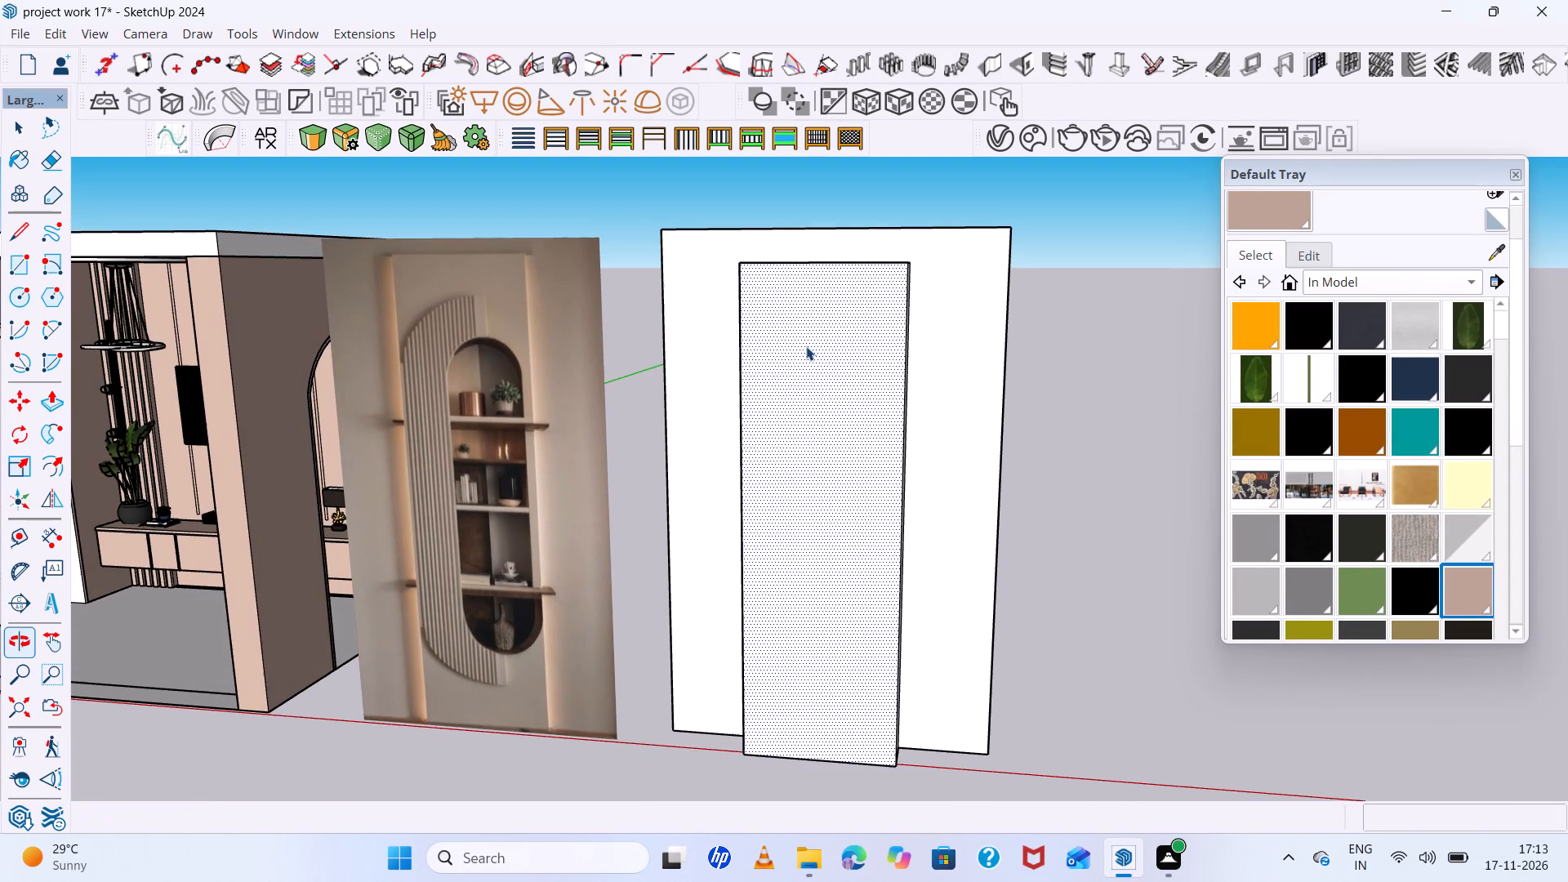
click(807, 345)
scroll(807, 345, down, 5)
click(1012, 344)
Examine the fluted arch, niche and shelves in the reference image against the raised centre panel's front face.
scroll(864, 347, up, 3)
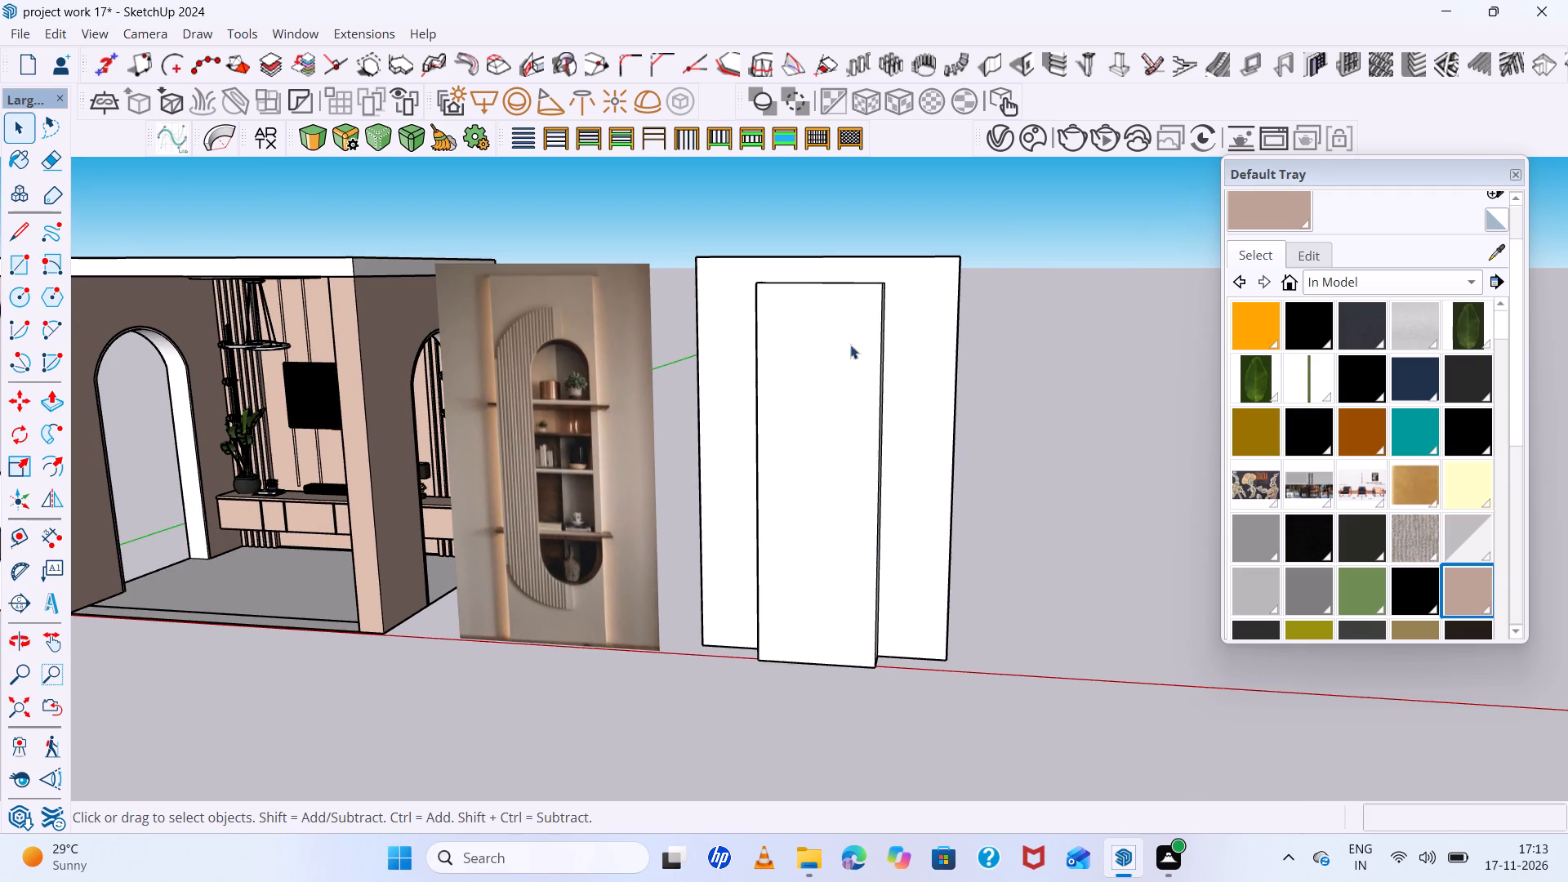
scroll(850, 345, up, 3)
middle_drag(813, 336, 911, 437)
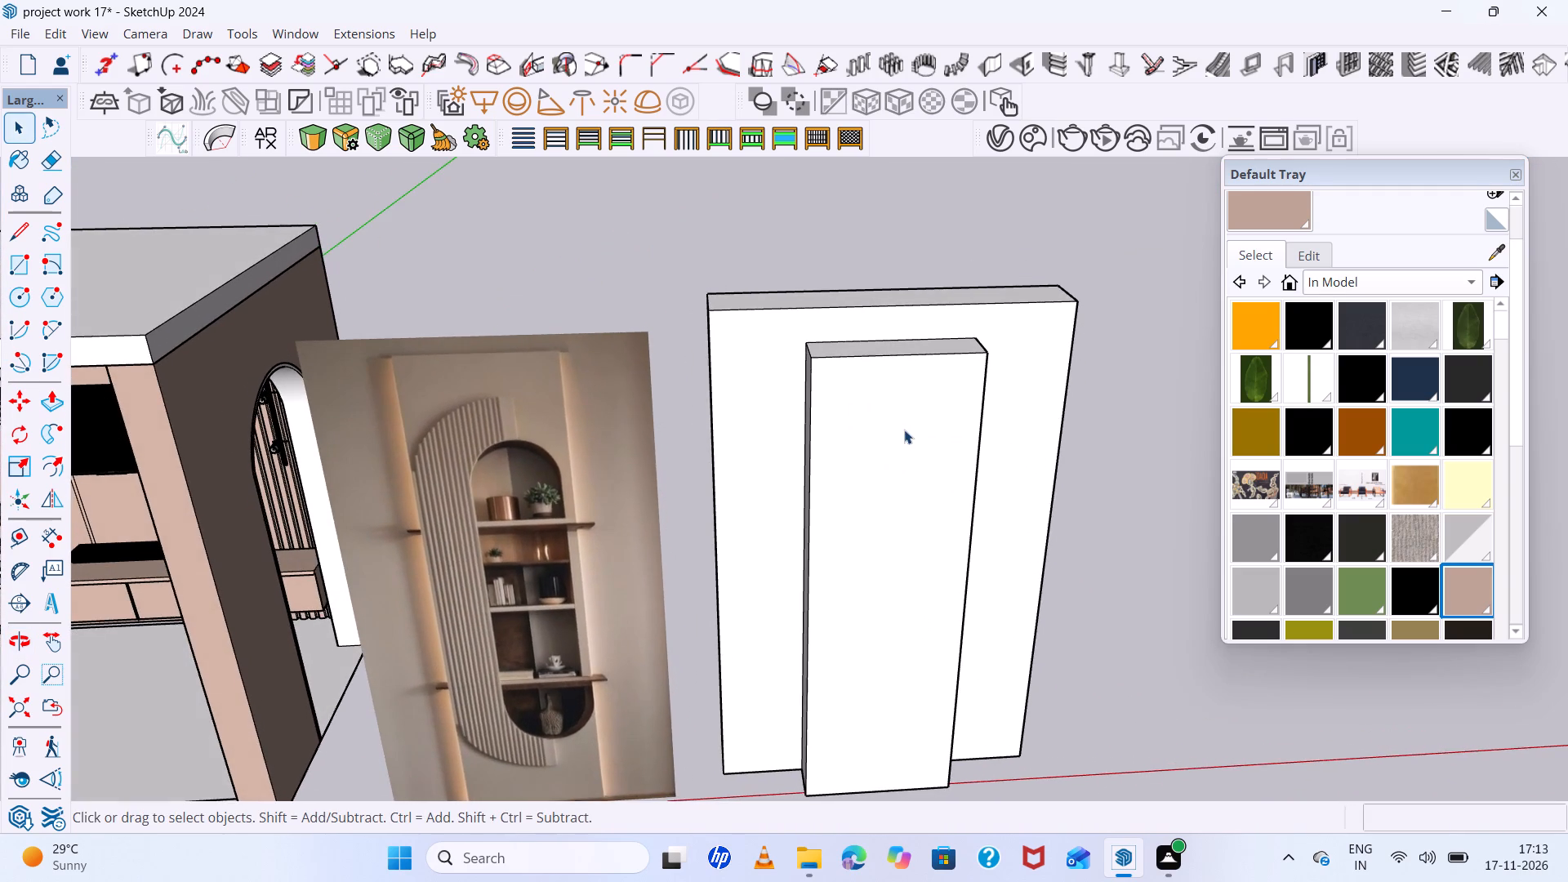
click(904, 430)
scroll(853, 413, down, 7)
middle_drag(868, 430, 844, 283)
scroll(884, 513, up, 5)
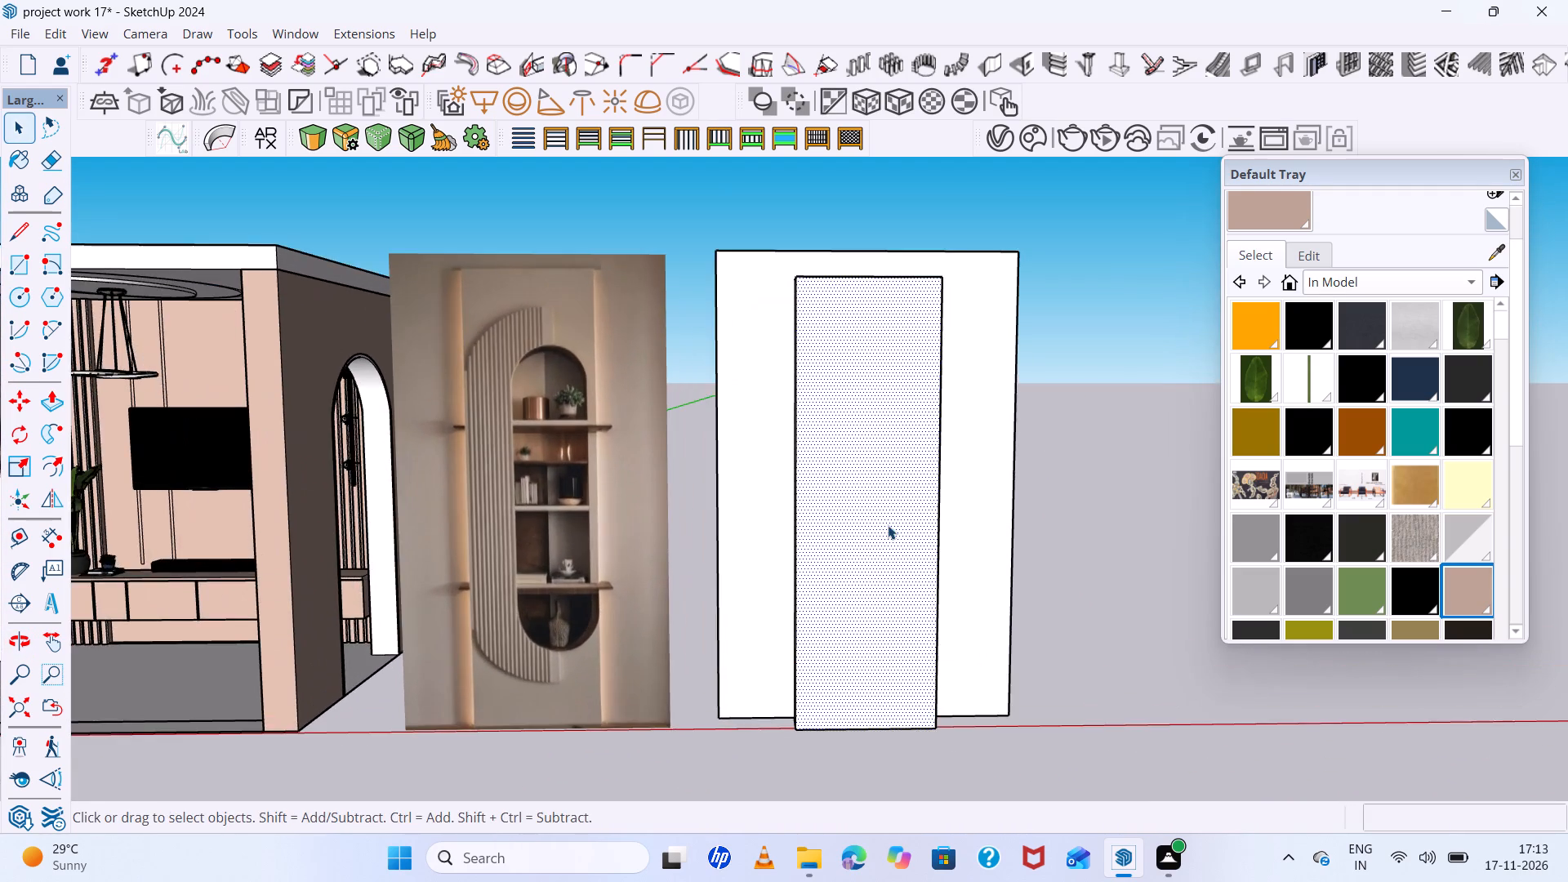
middle_drag(887, 508, 875, 470)
scroll(834, 329, up, 5)
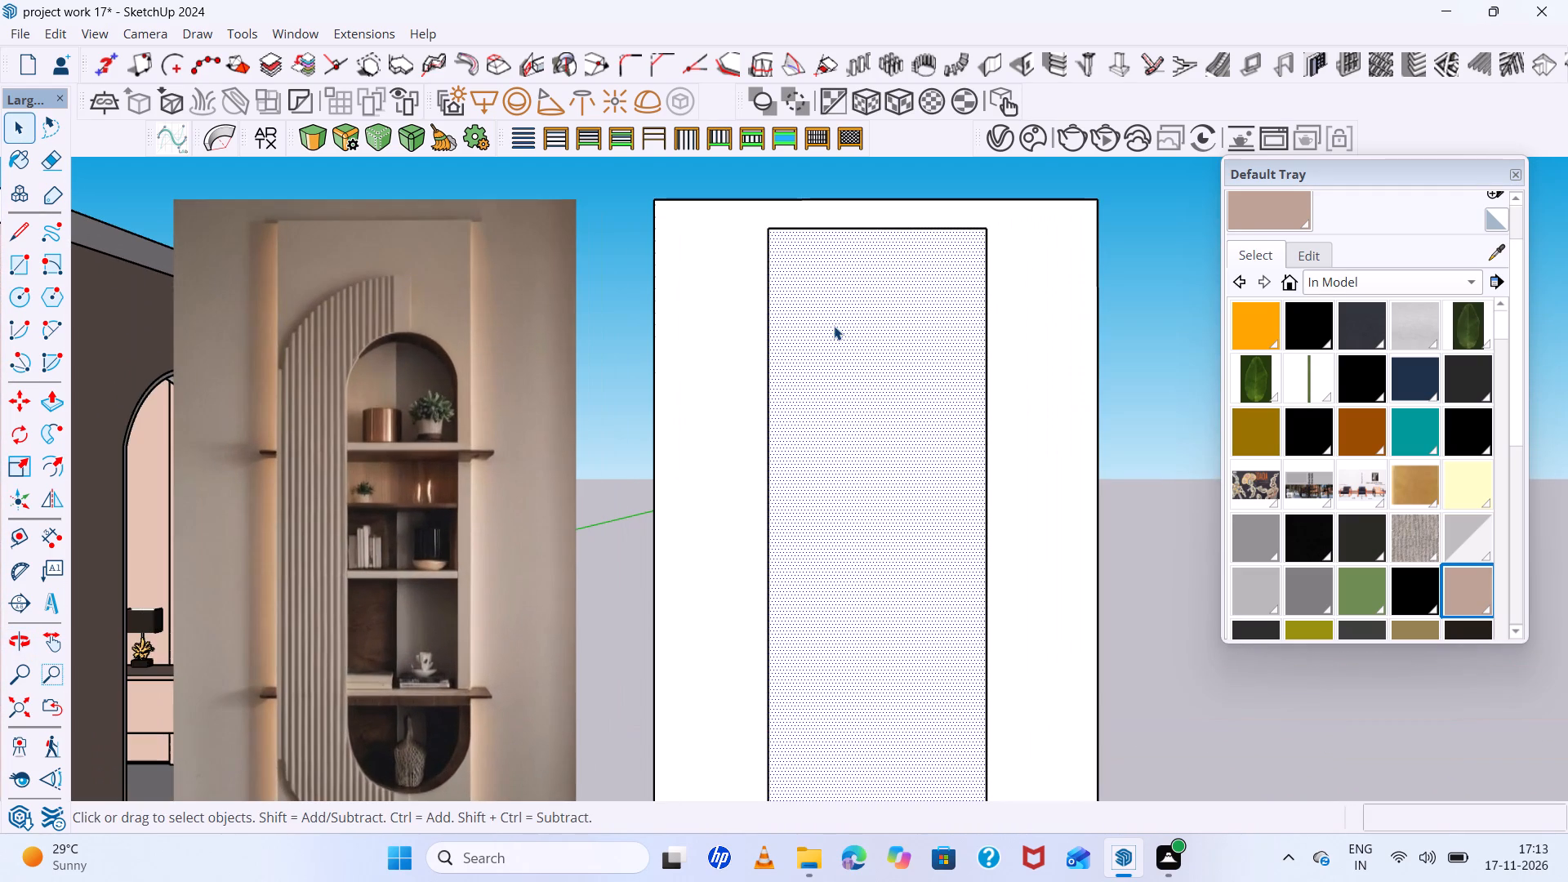
scroll(834, 326, down, 3)
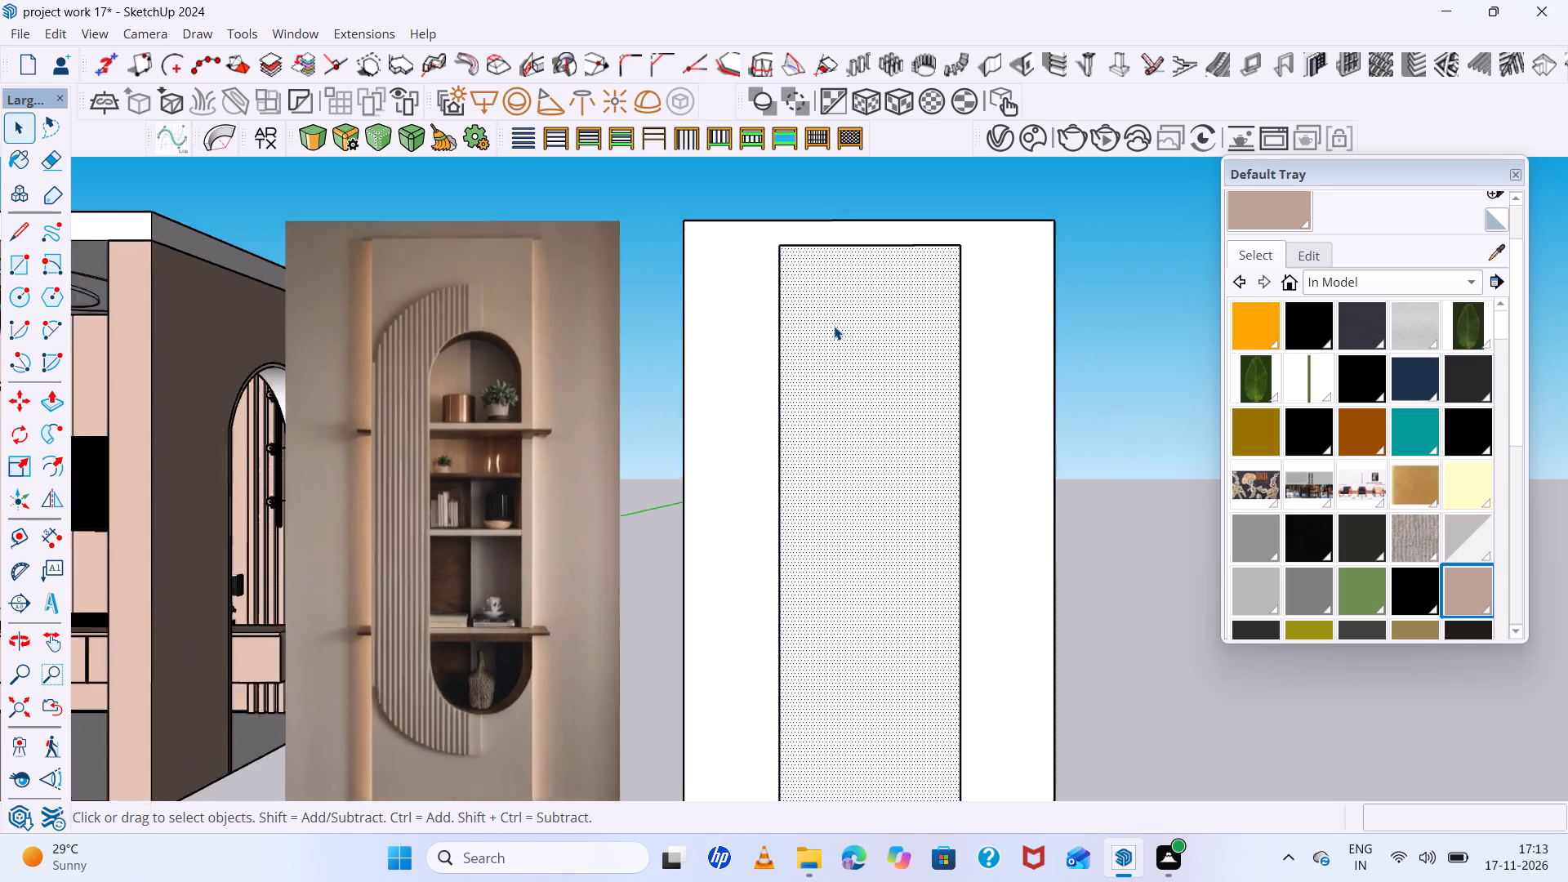
scroll(834, 326, down, 2)
scroll(856, 357, up, 3)
scroll(390, 448, up, 4)
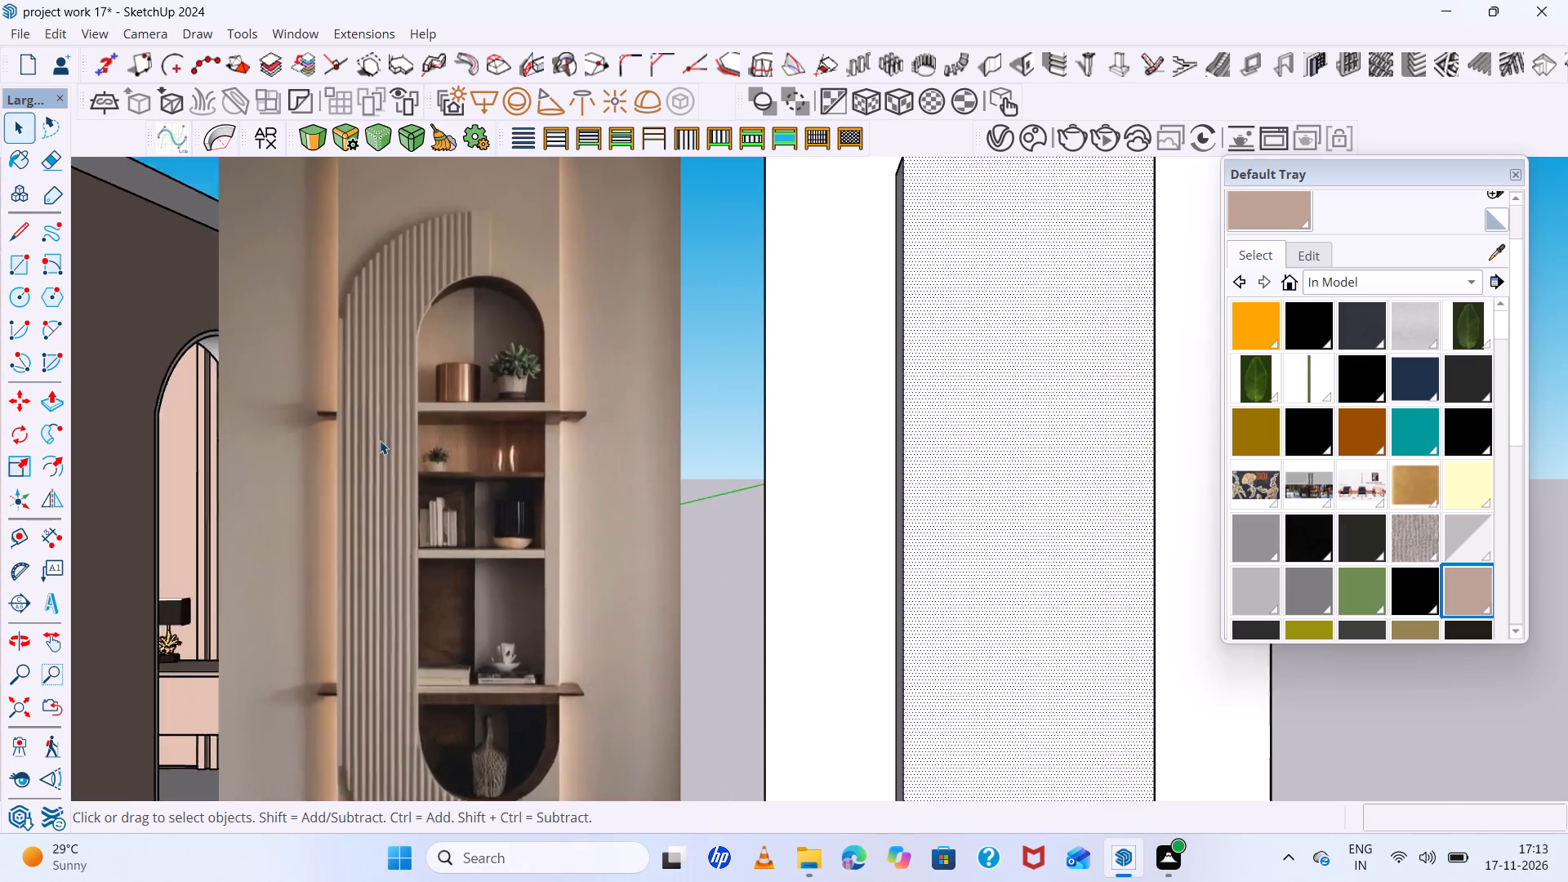
scroll(380, 440, up, 1)
scroll(375, 434, down, 4)
middle_drag(375, 434, 399, 443)
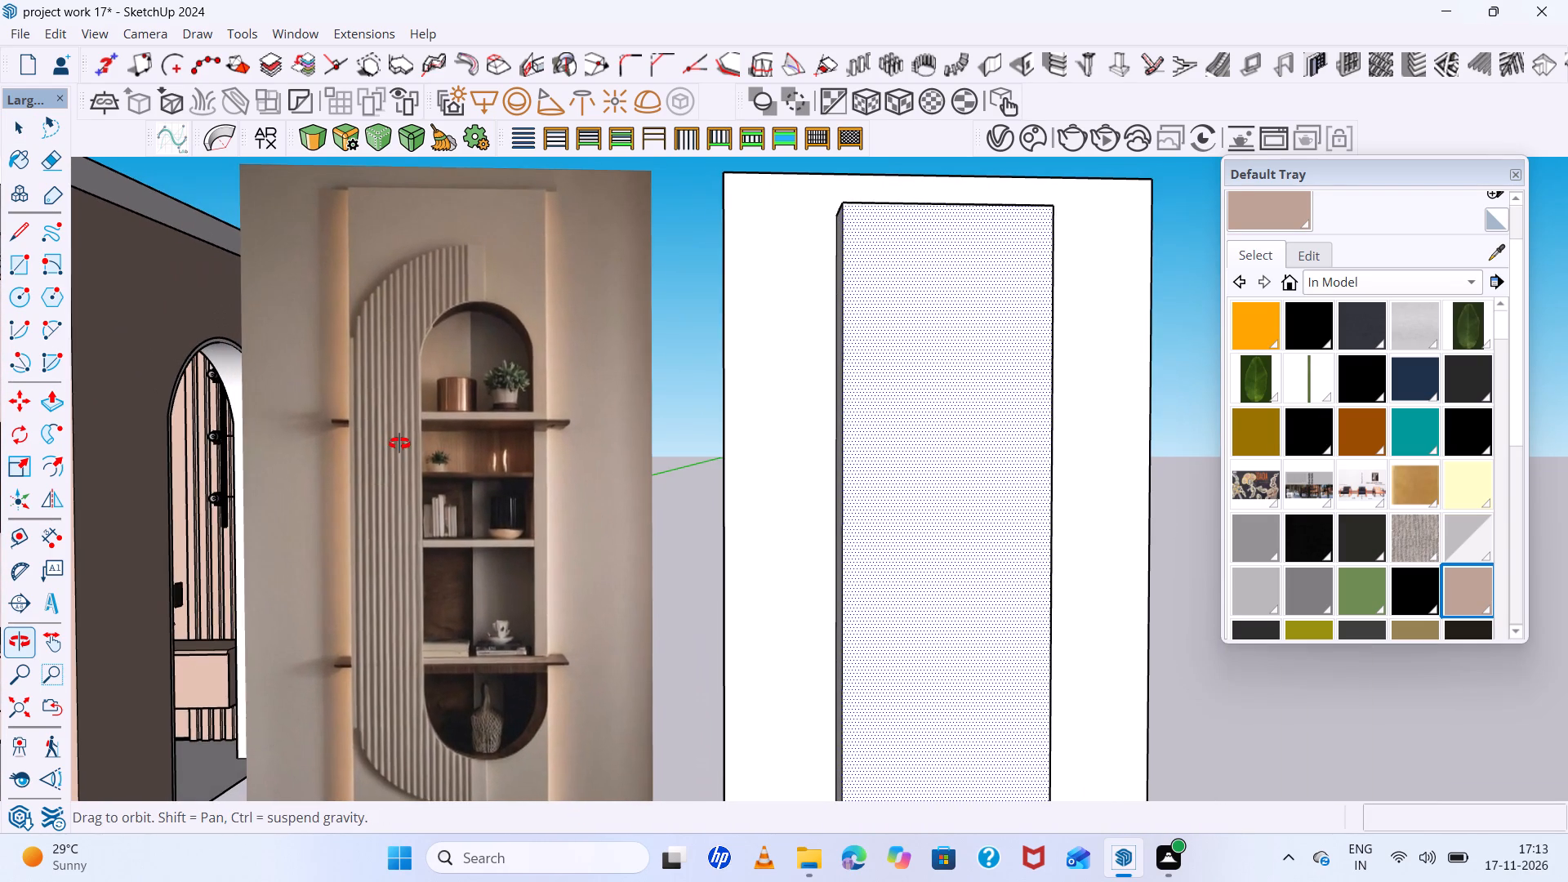
middle_drag(399, 443, 394, 445)
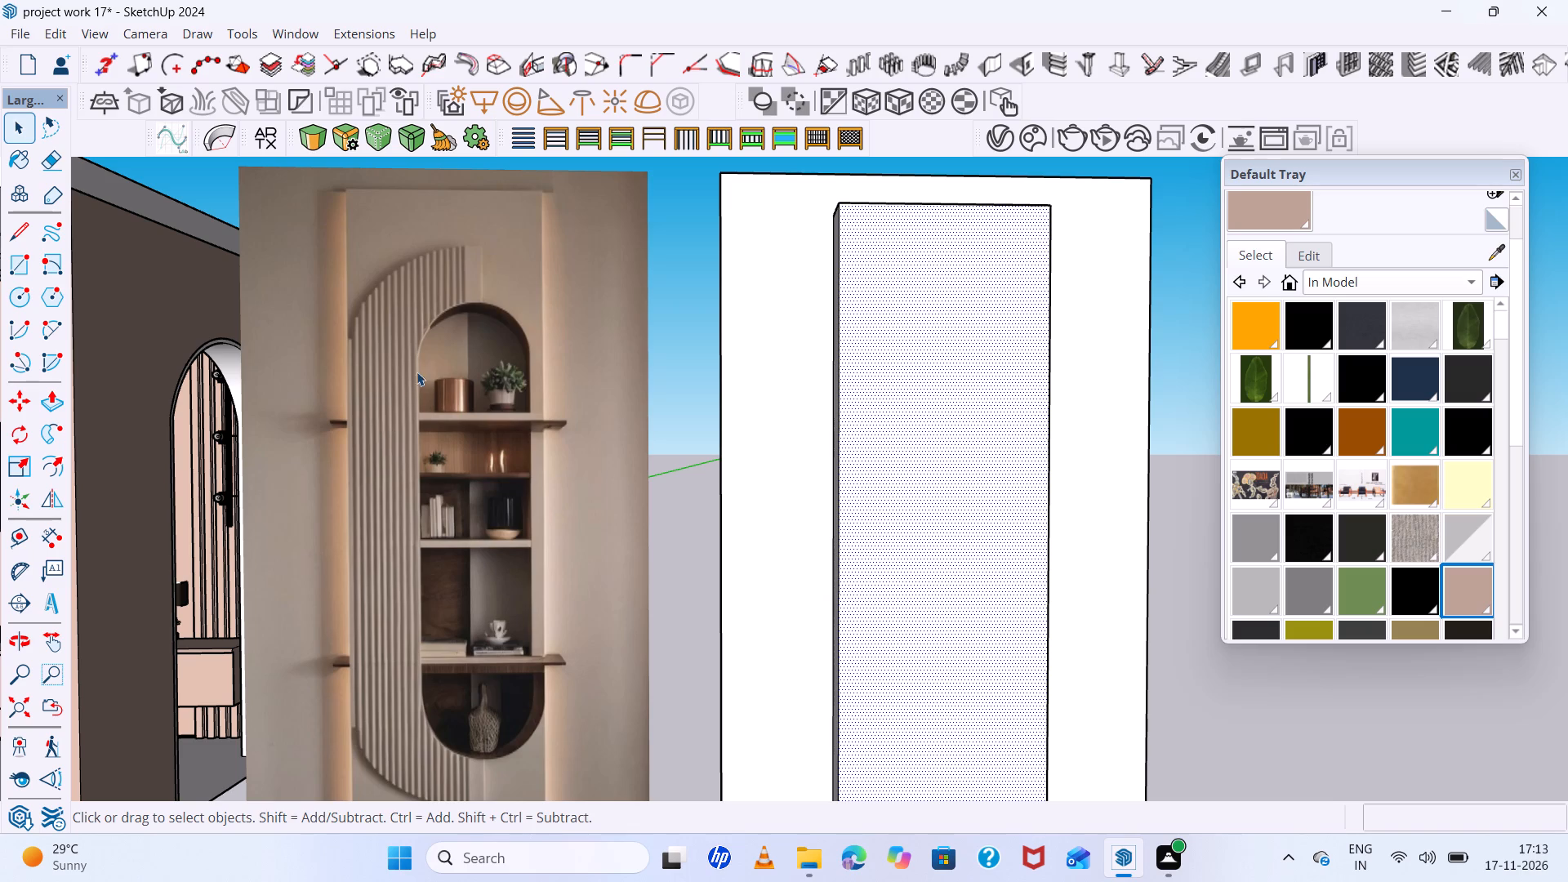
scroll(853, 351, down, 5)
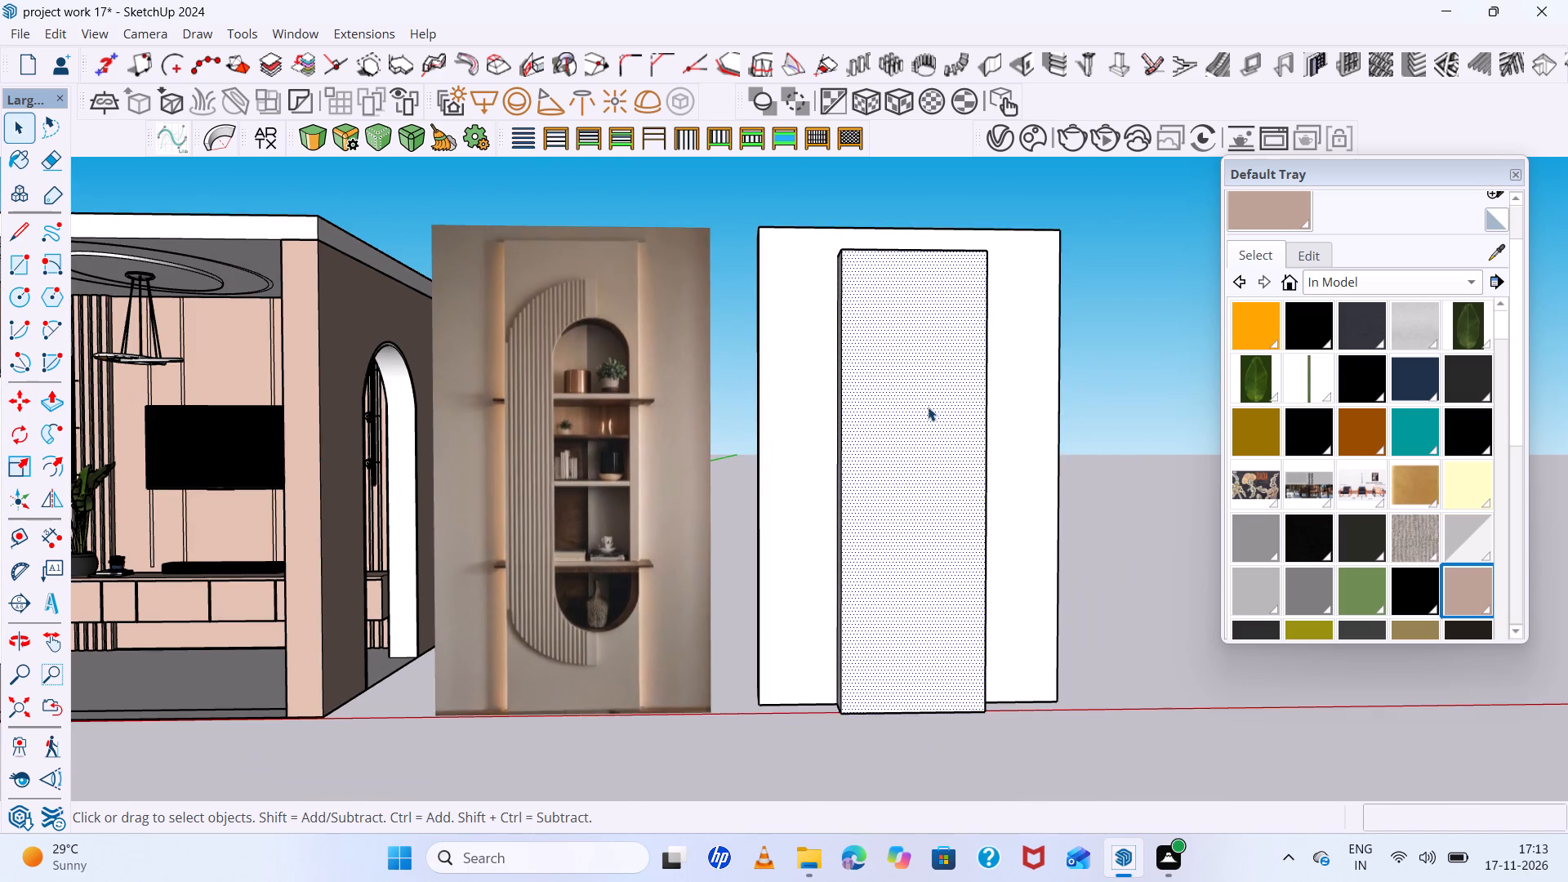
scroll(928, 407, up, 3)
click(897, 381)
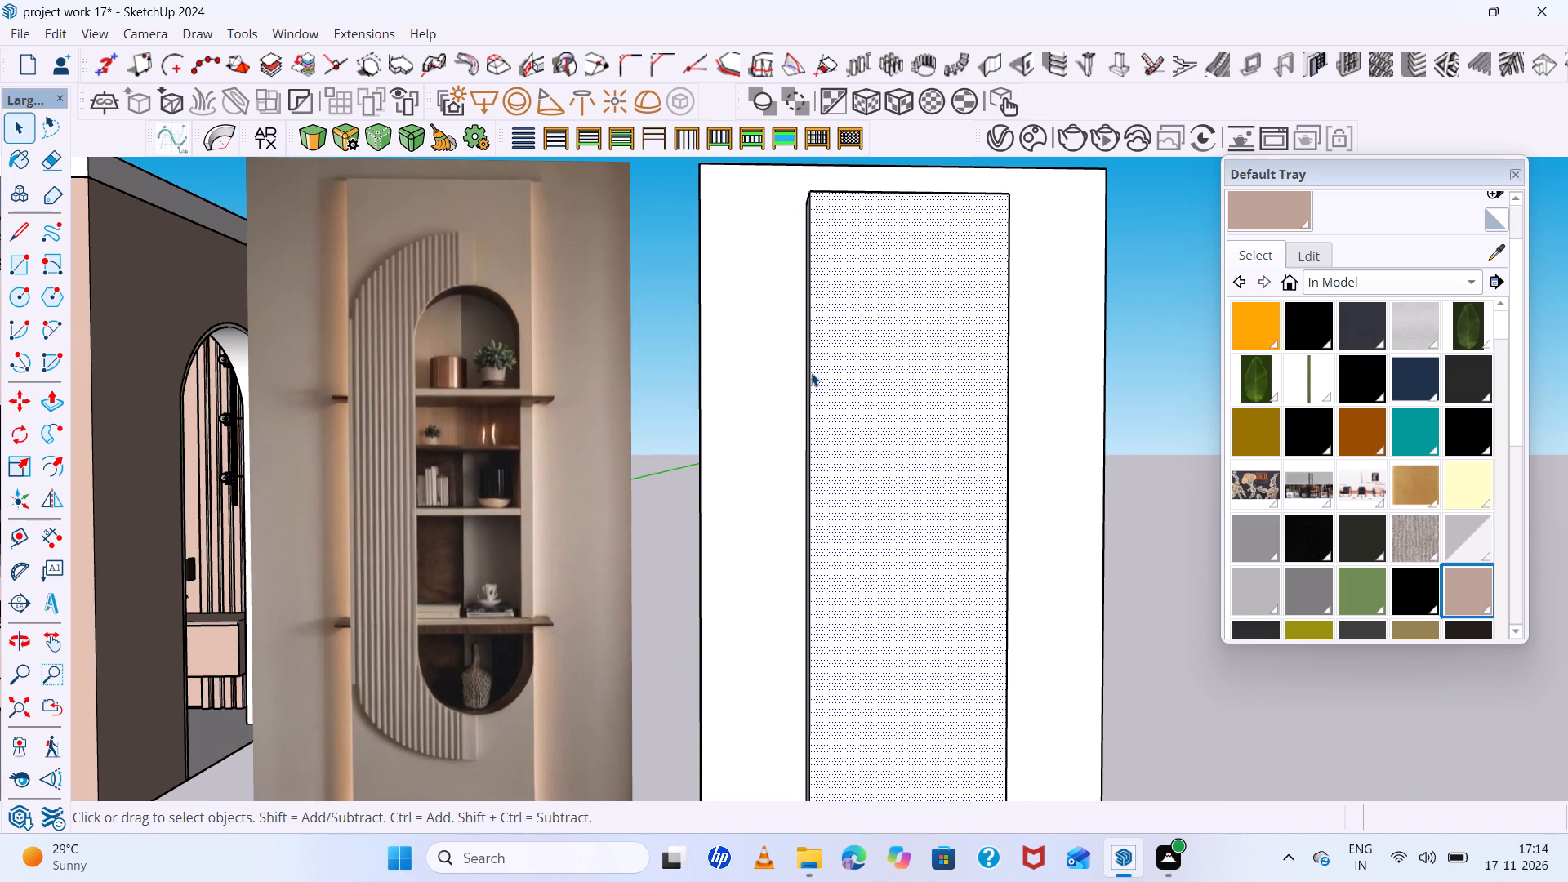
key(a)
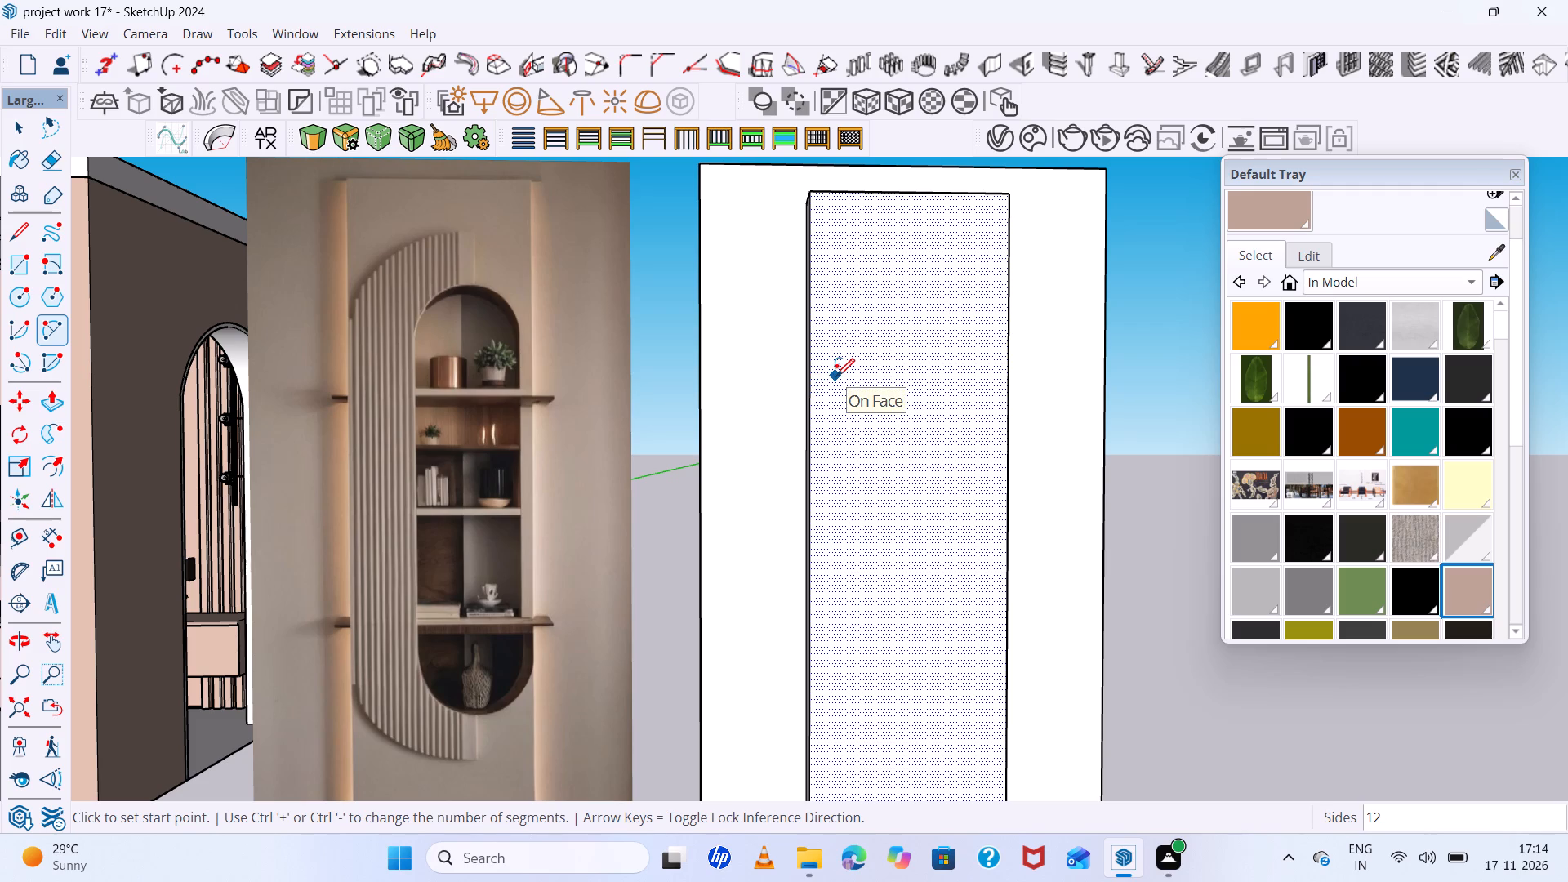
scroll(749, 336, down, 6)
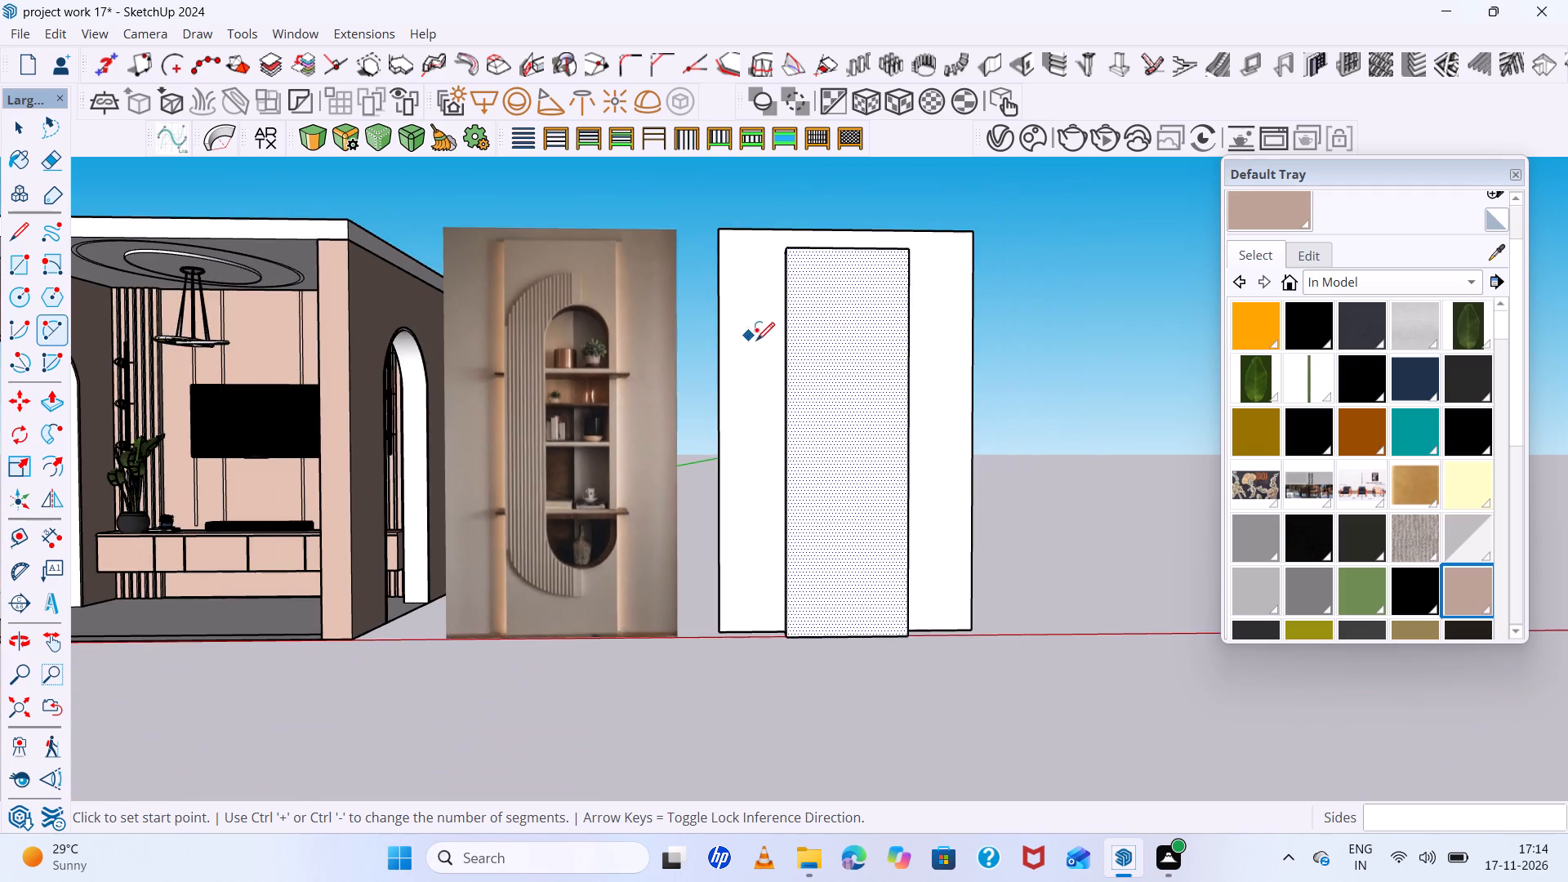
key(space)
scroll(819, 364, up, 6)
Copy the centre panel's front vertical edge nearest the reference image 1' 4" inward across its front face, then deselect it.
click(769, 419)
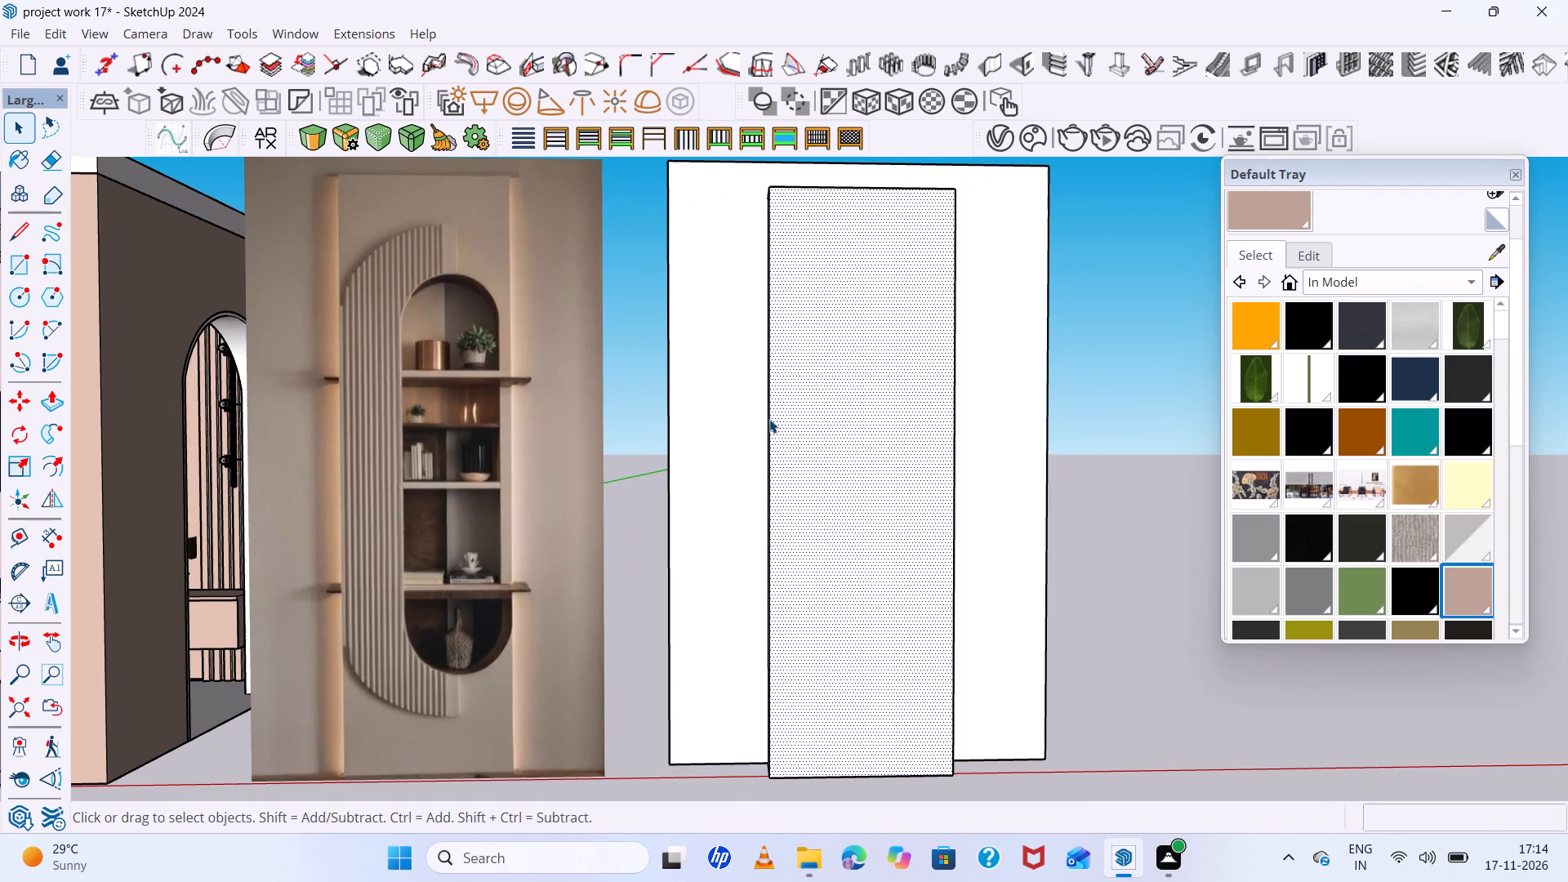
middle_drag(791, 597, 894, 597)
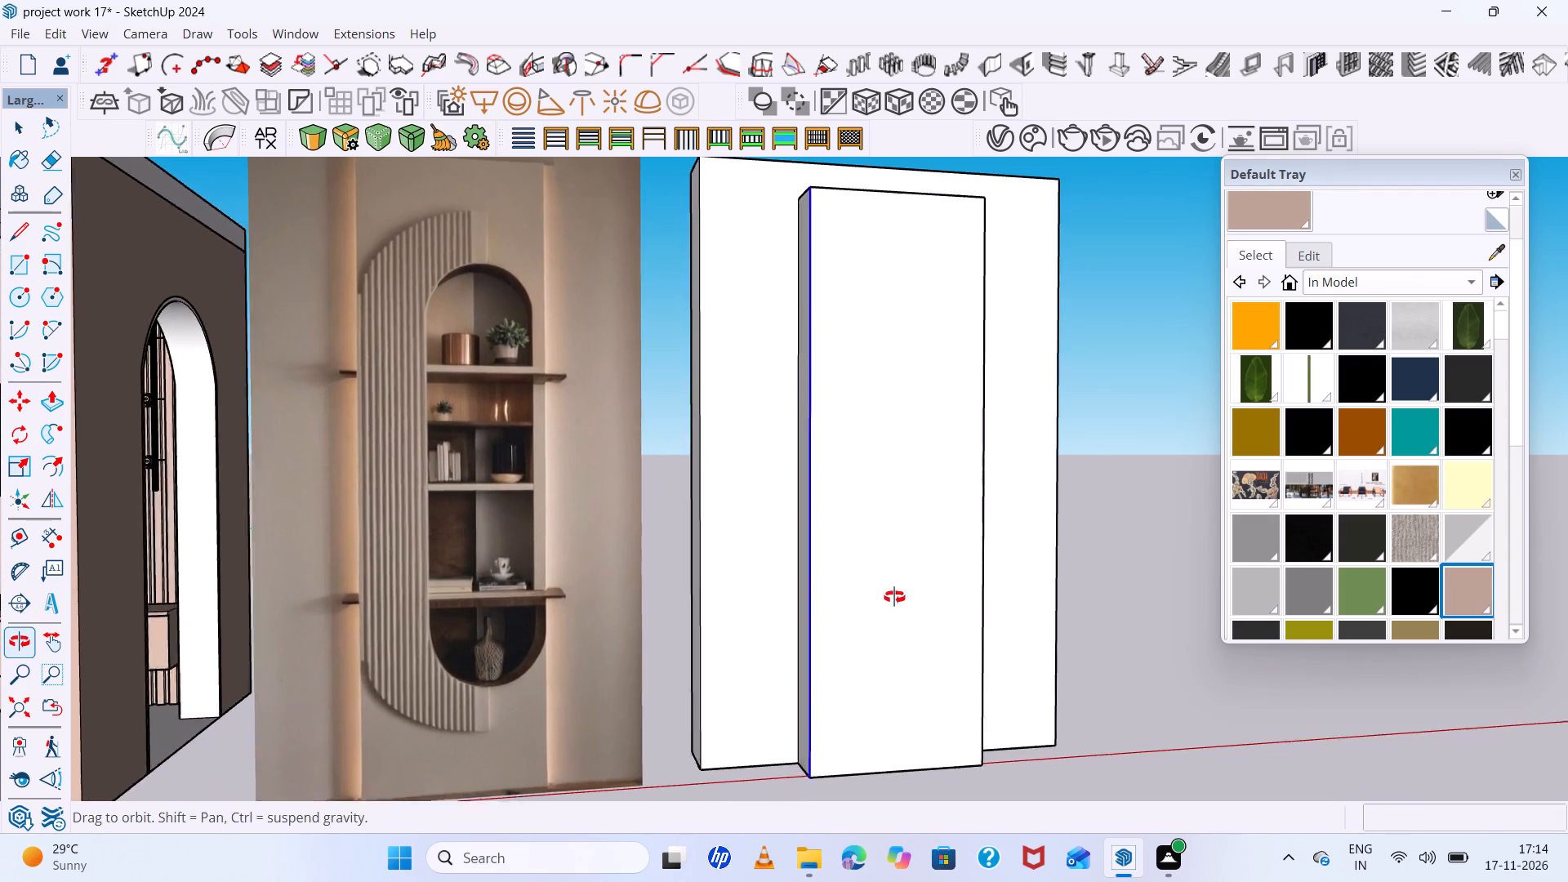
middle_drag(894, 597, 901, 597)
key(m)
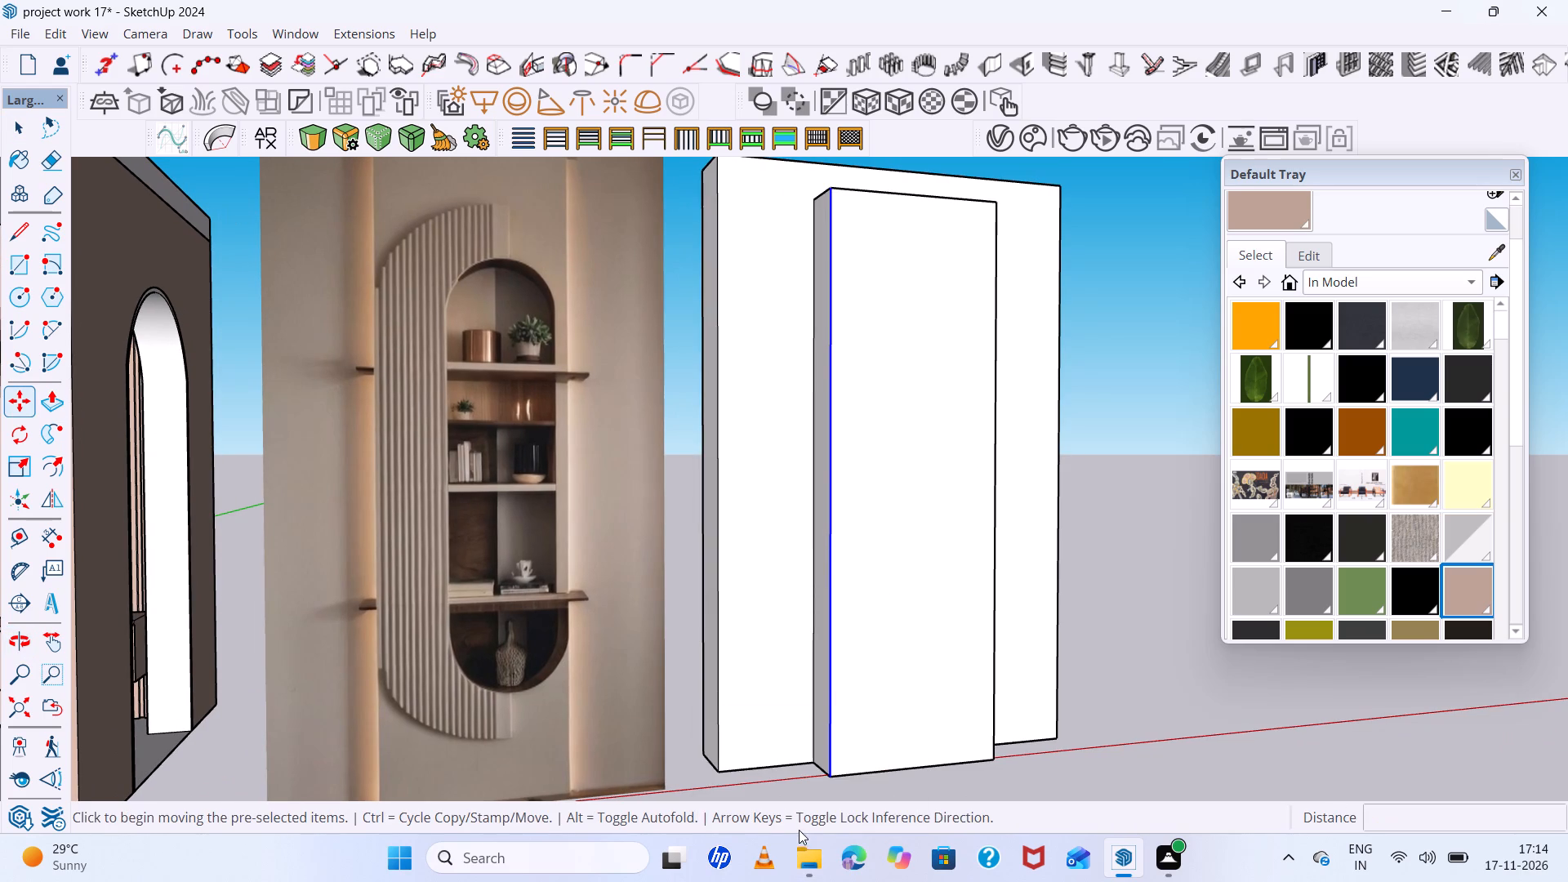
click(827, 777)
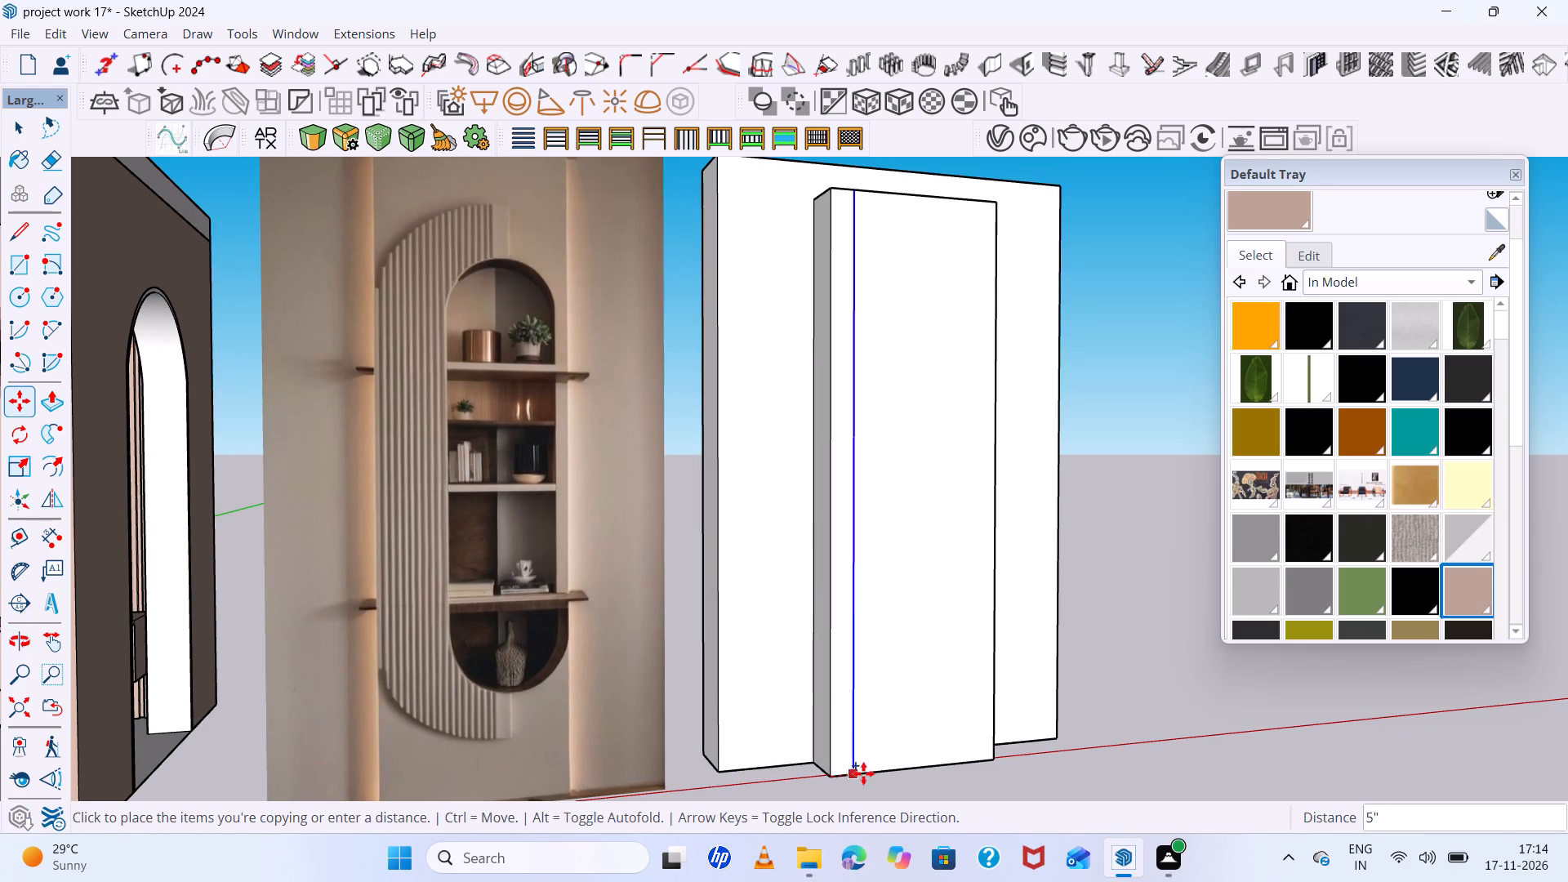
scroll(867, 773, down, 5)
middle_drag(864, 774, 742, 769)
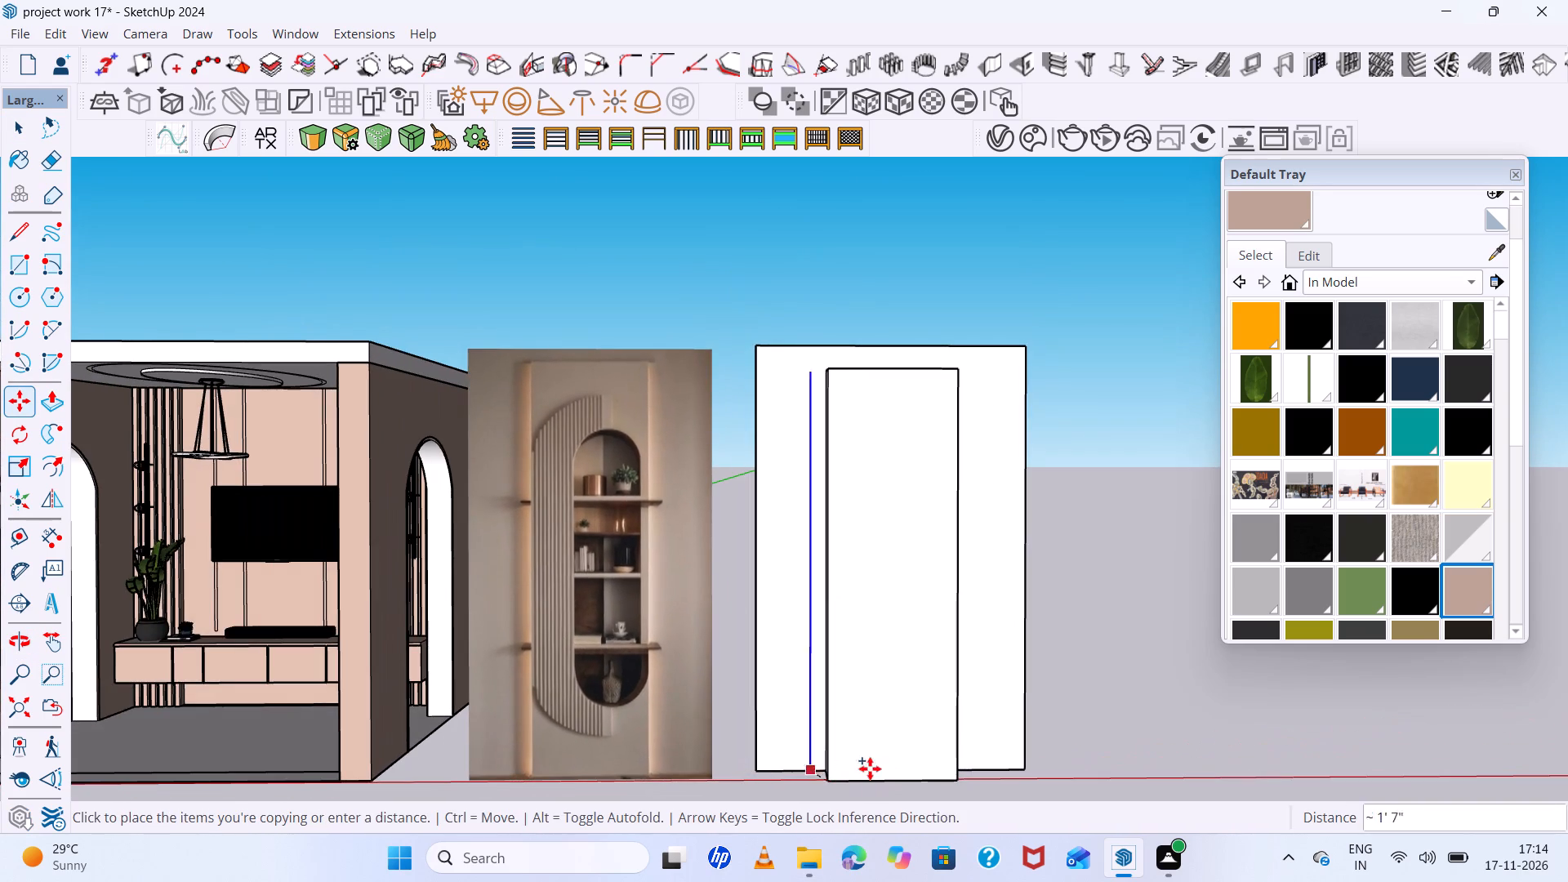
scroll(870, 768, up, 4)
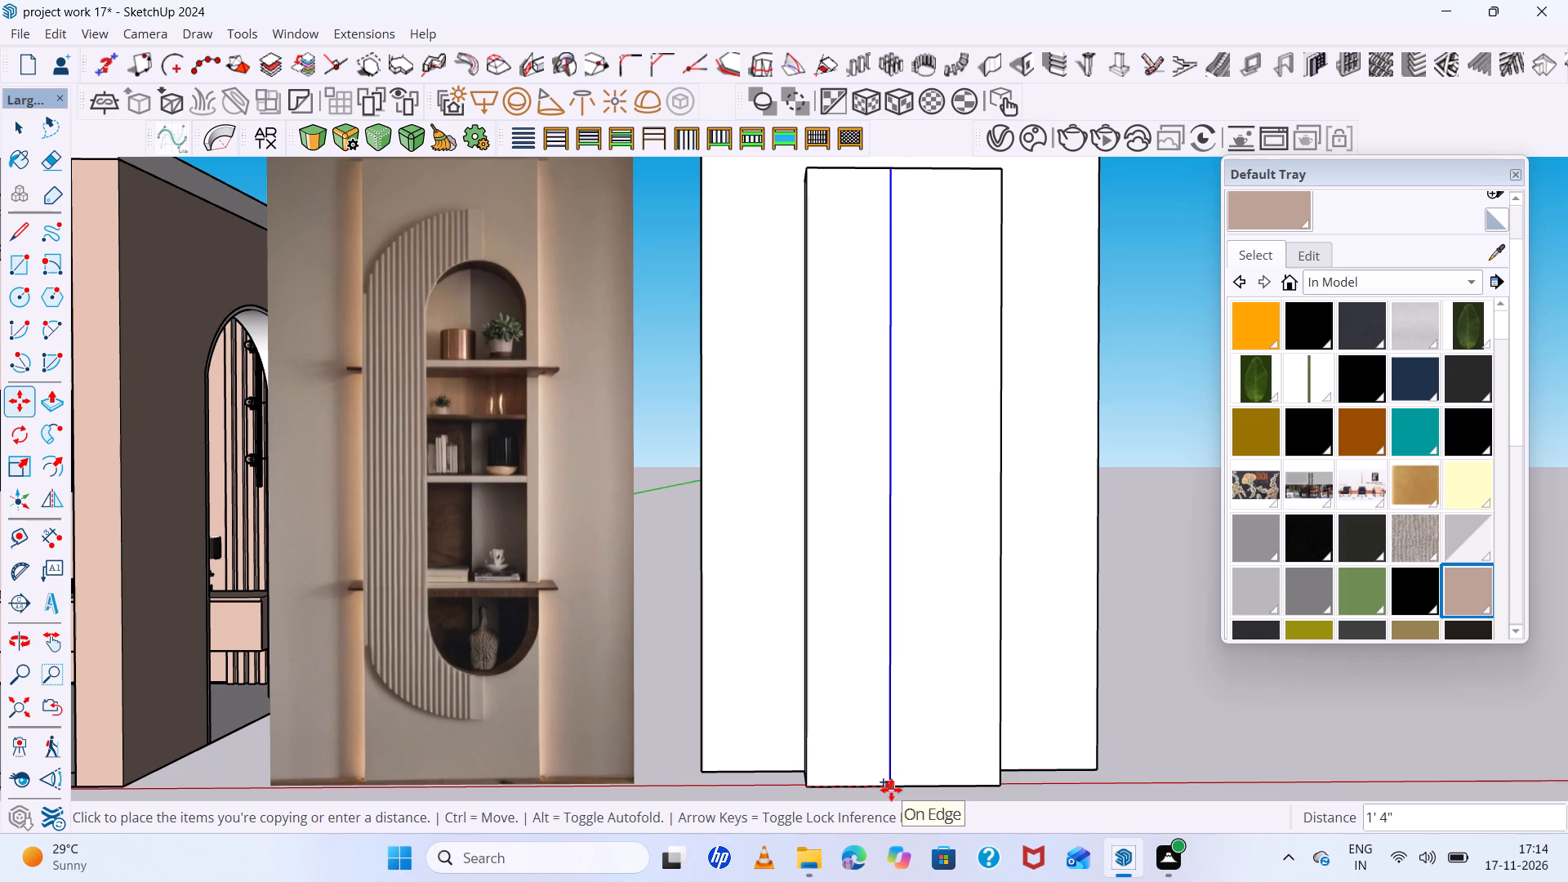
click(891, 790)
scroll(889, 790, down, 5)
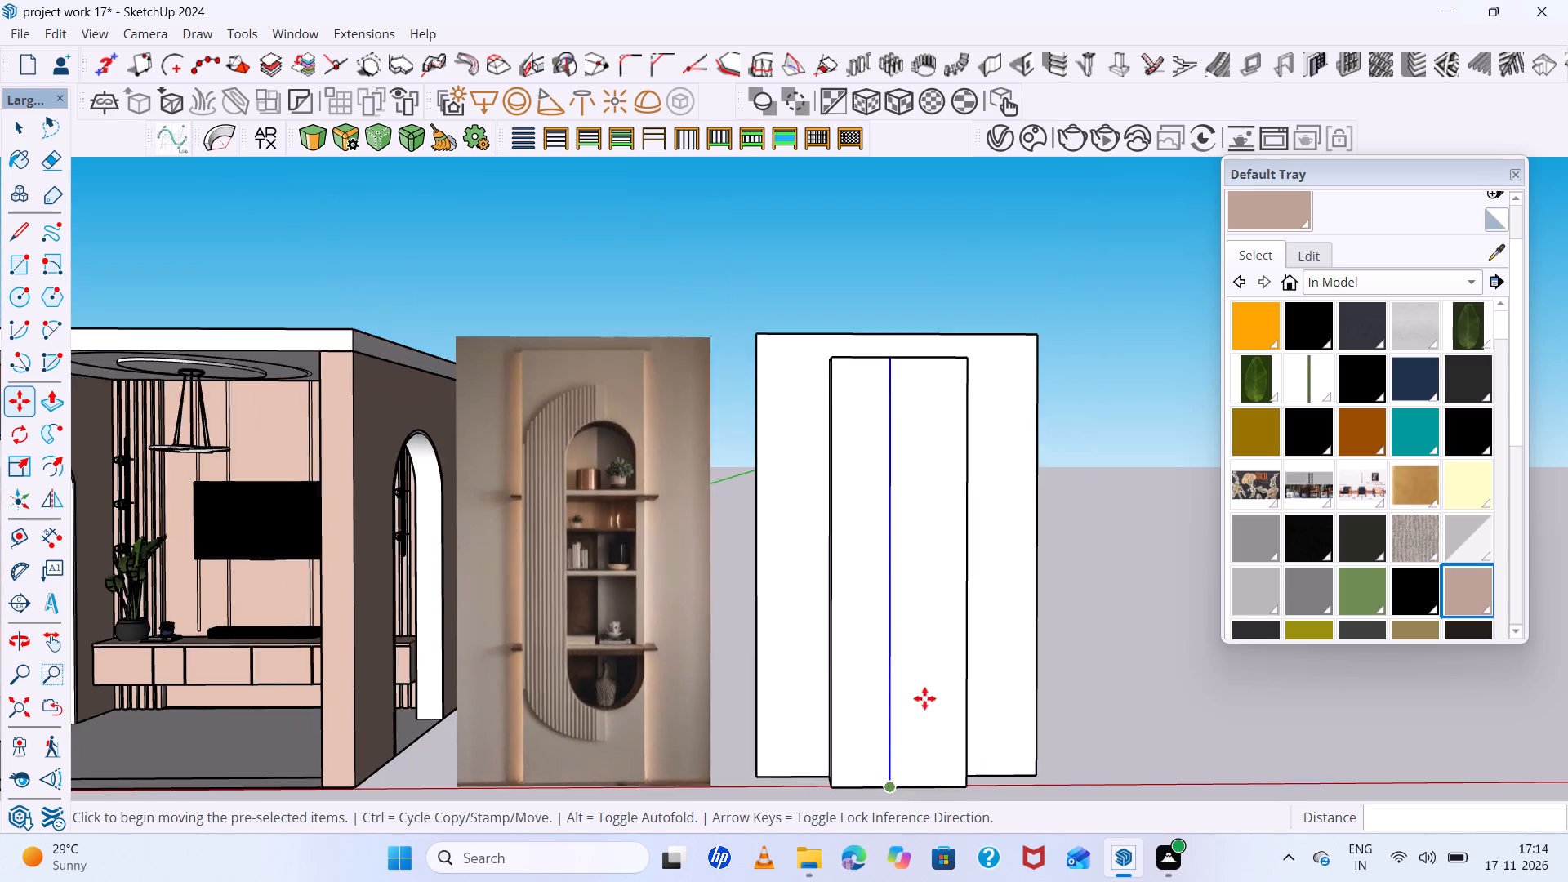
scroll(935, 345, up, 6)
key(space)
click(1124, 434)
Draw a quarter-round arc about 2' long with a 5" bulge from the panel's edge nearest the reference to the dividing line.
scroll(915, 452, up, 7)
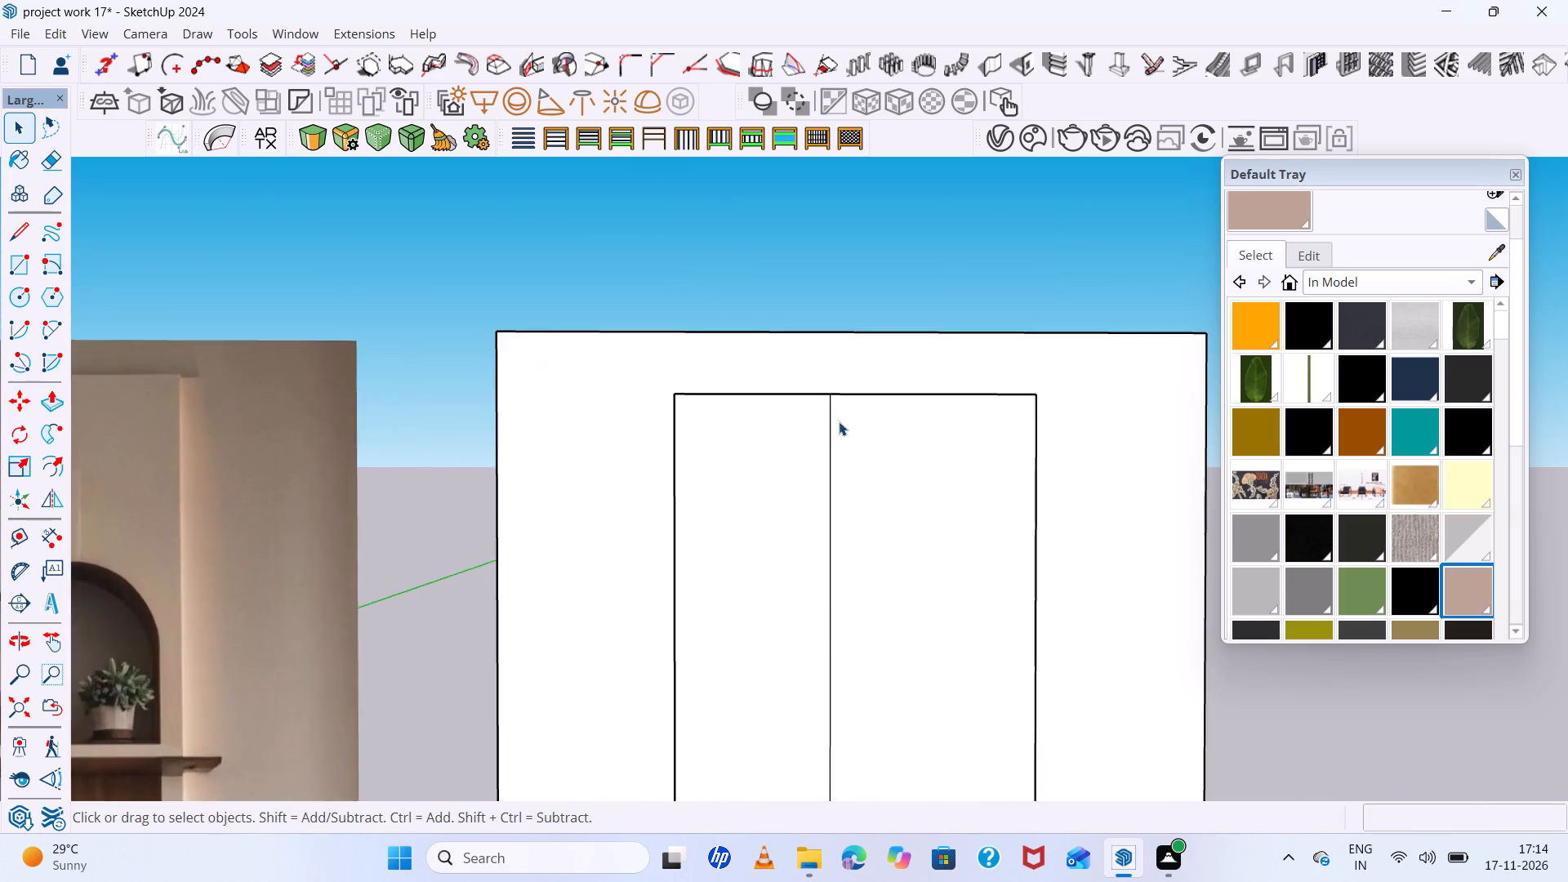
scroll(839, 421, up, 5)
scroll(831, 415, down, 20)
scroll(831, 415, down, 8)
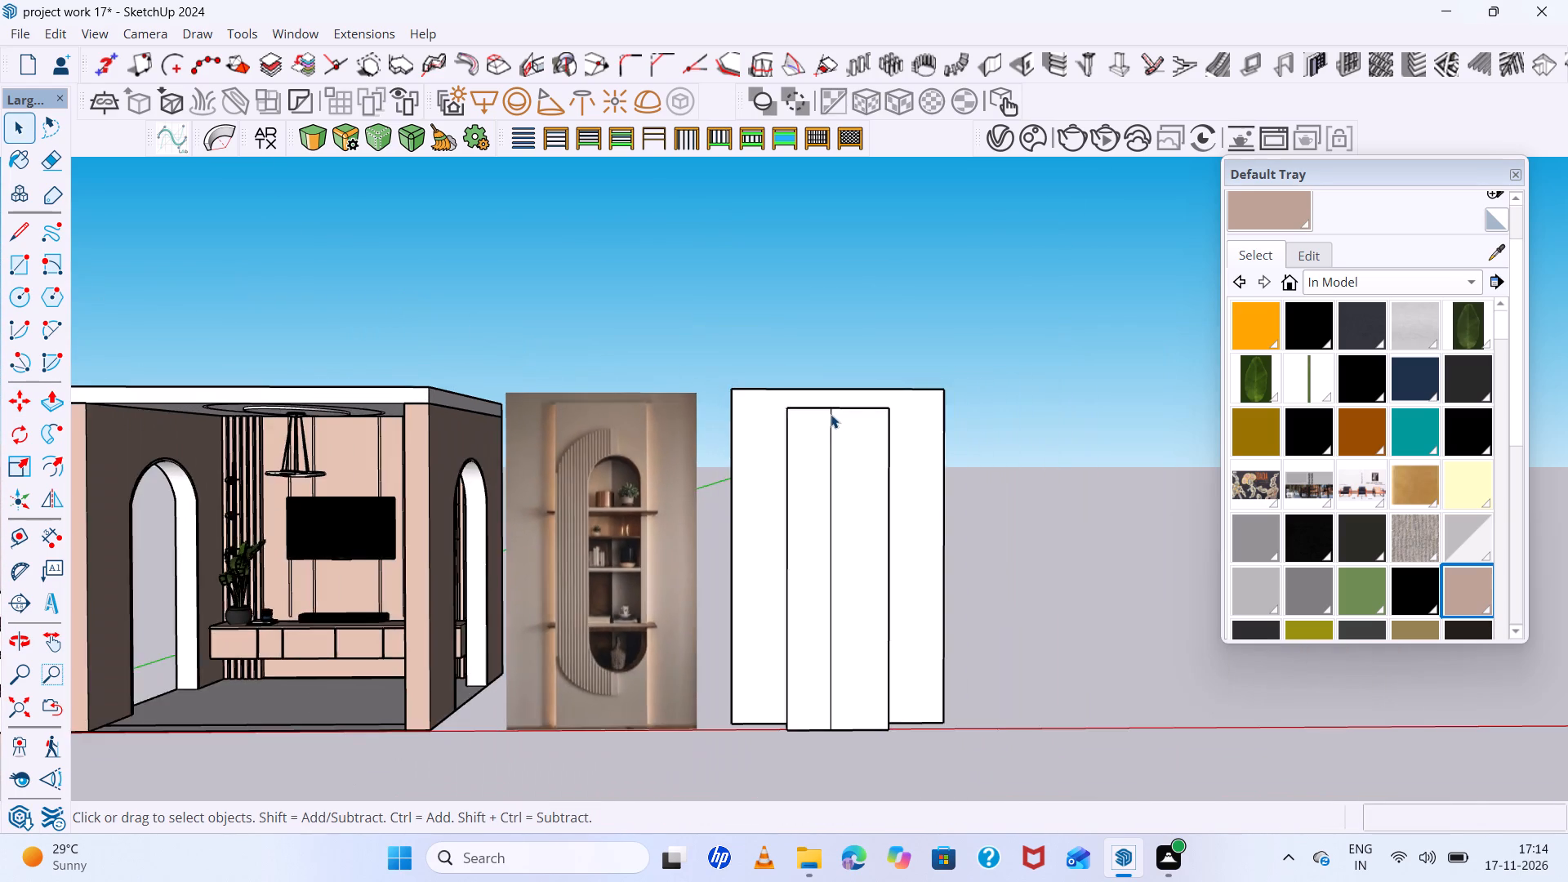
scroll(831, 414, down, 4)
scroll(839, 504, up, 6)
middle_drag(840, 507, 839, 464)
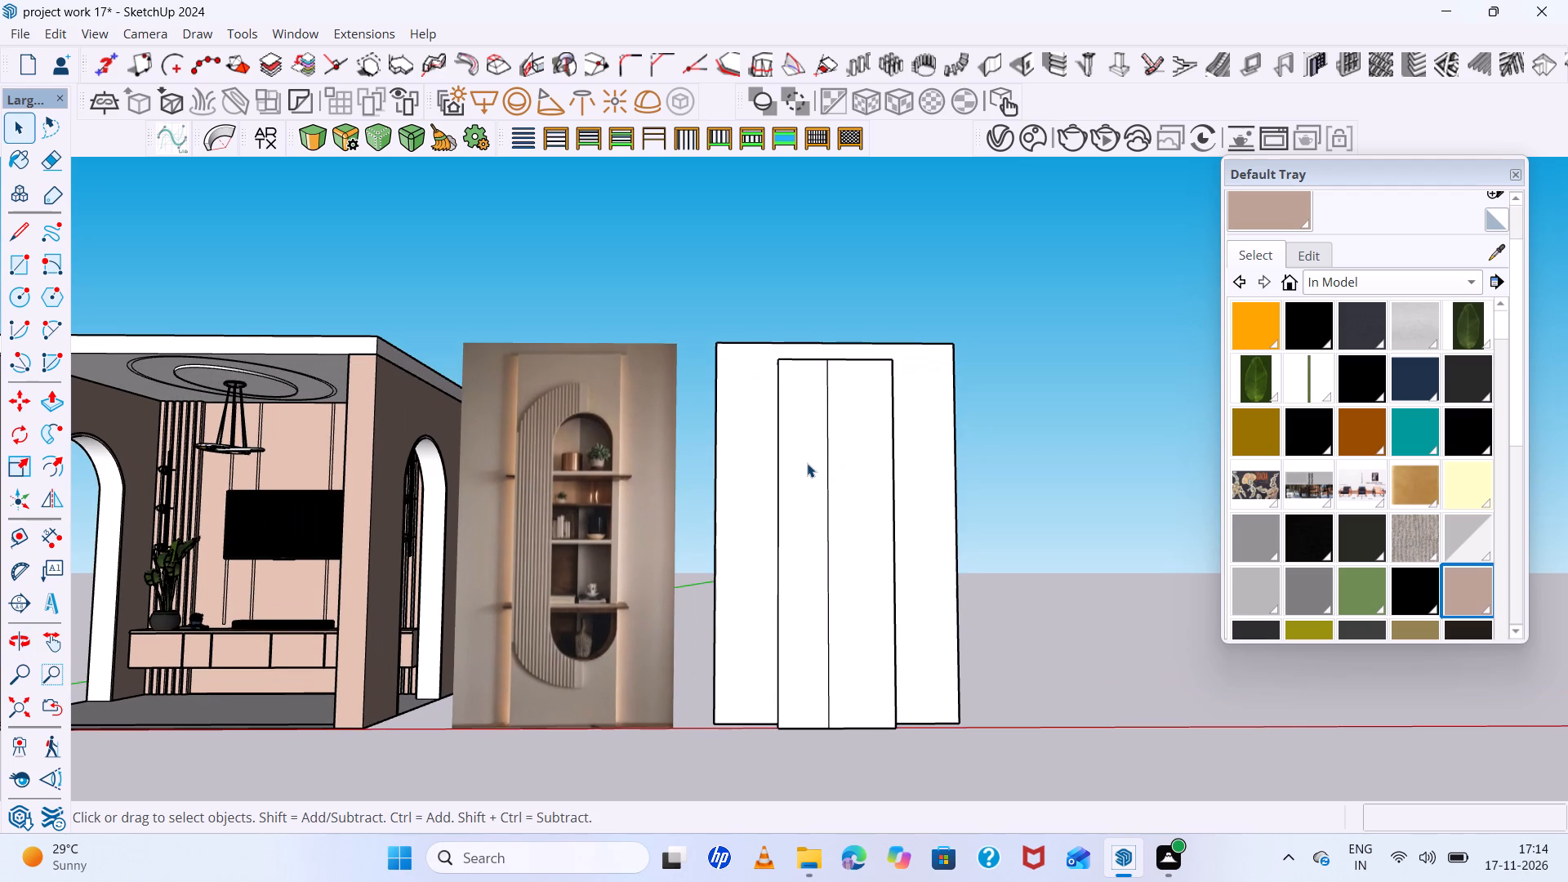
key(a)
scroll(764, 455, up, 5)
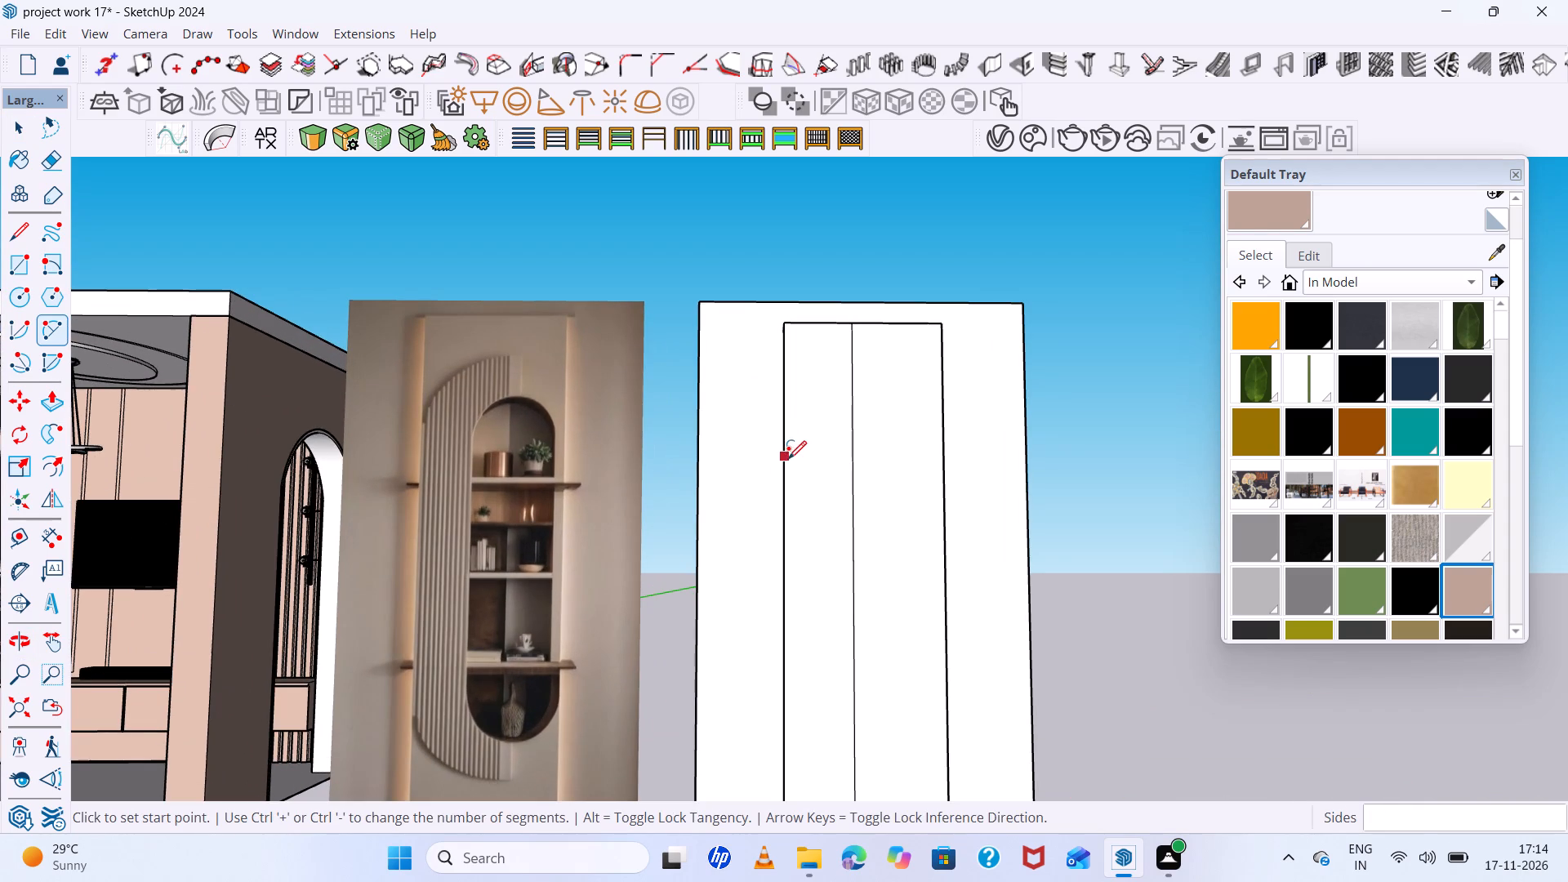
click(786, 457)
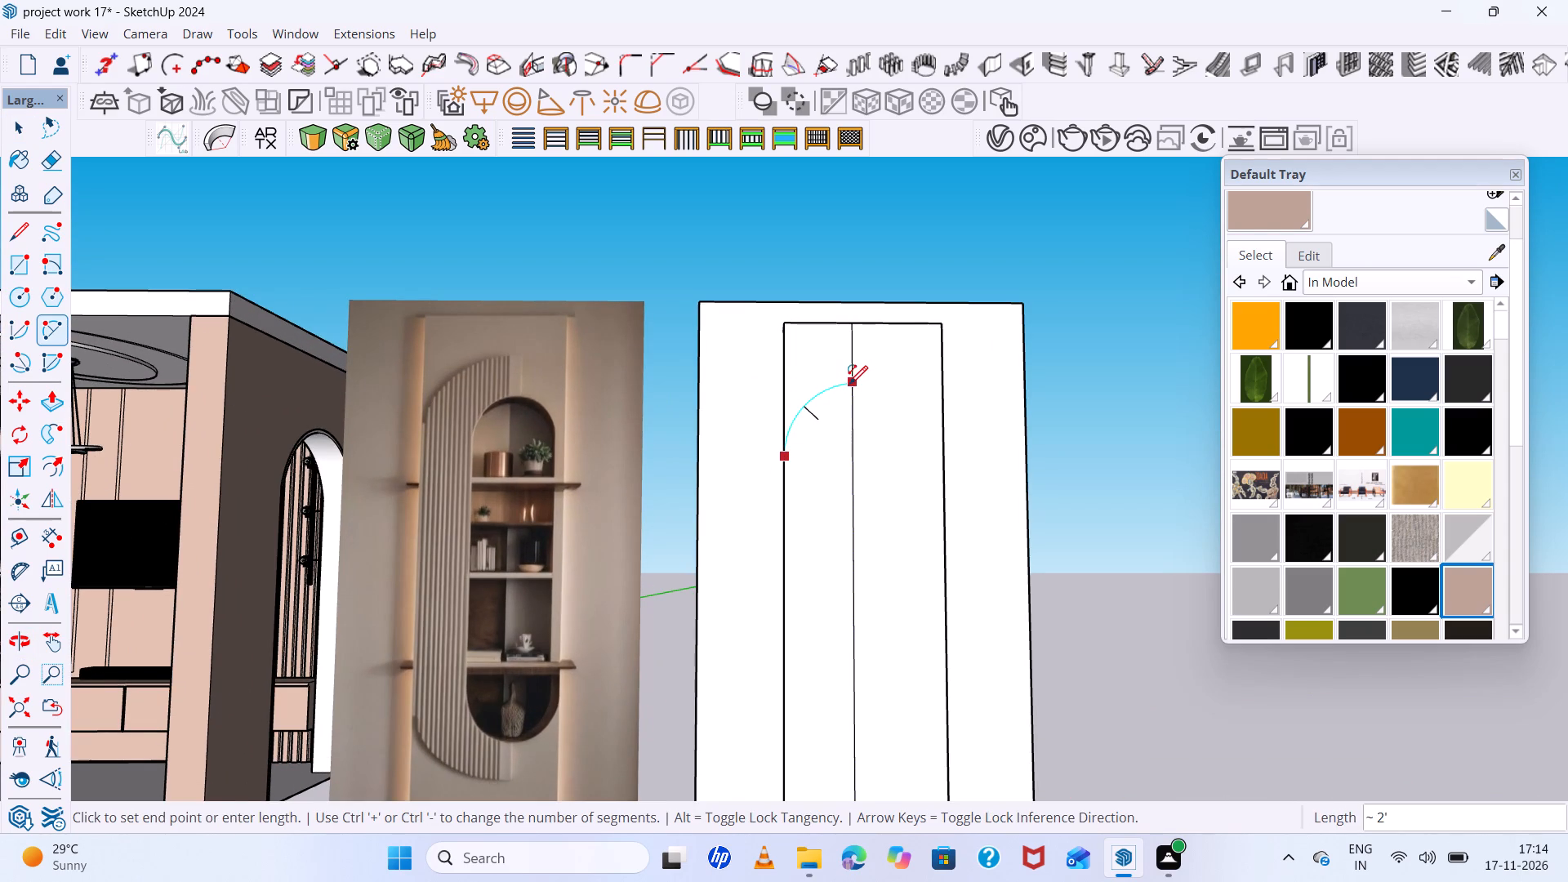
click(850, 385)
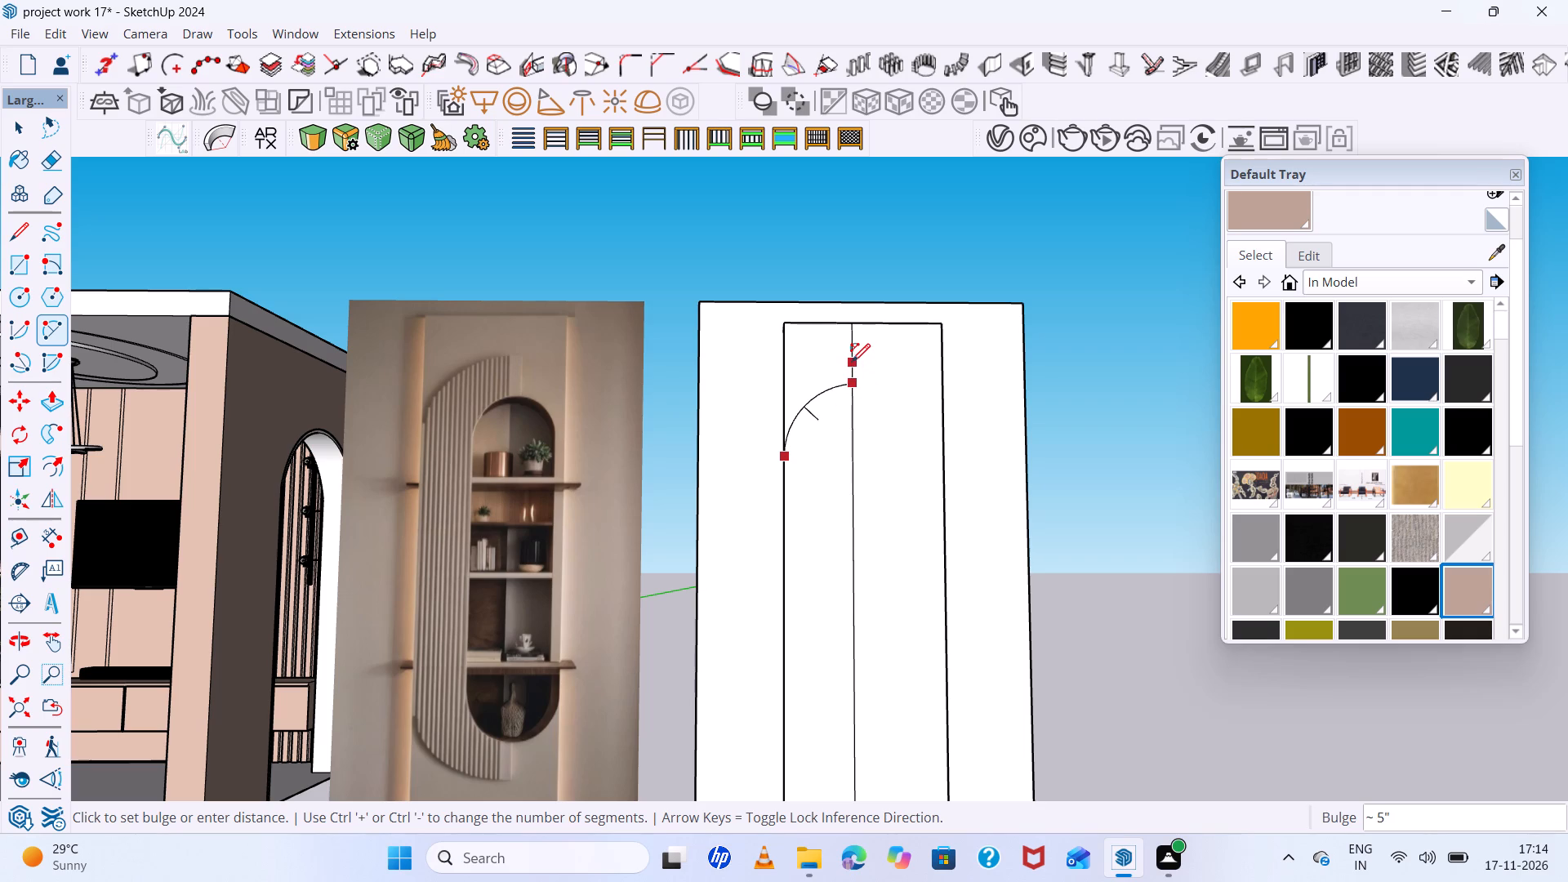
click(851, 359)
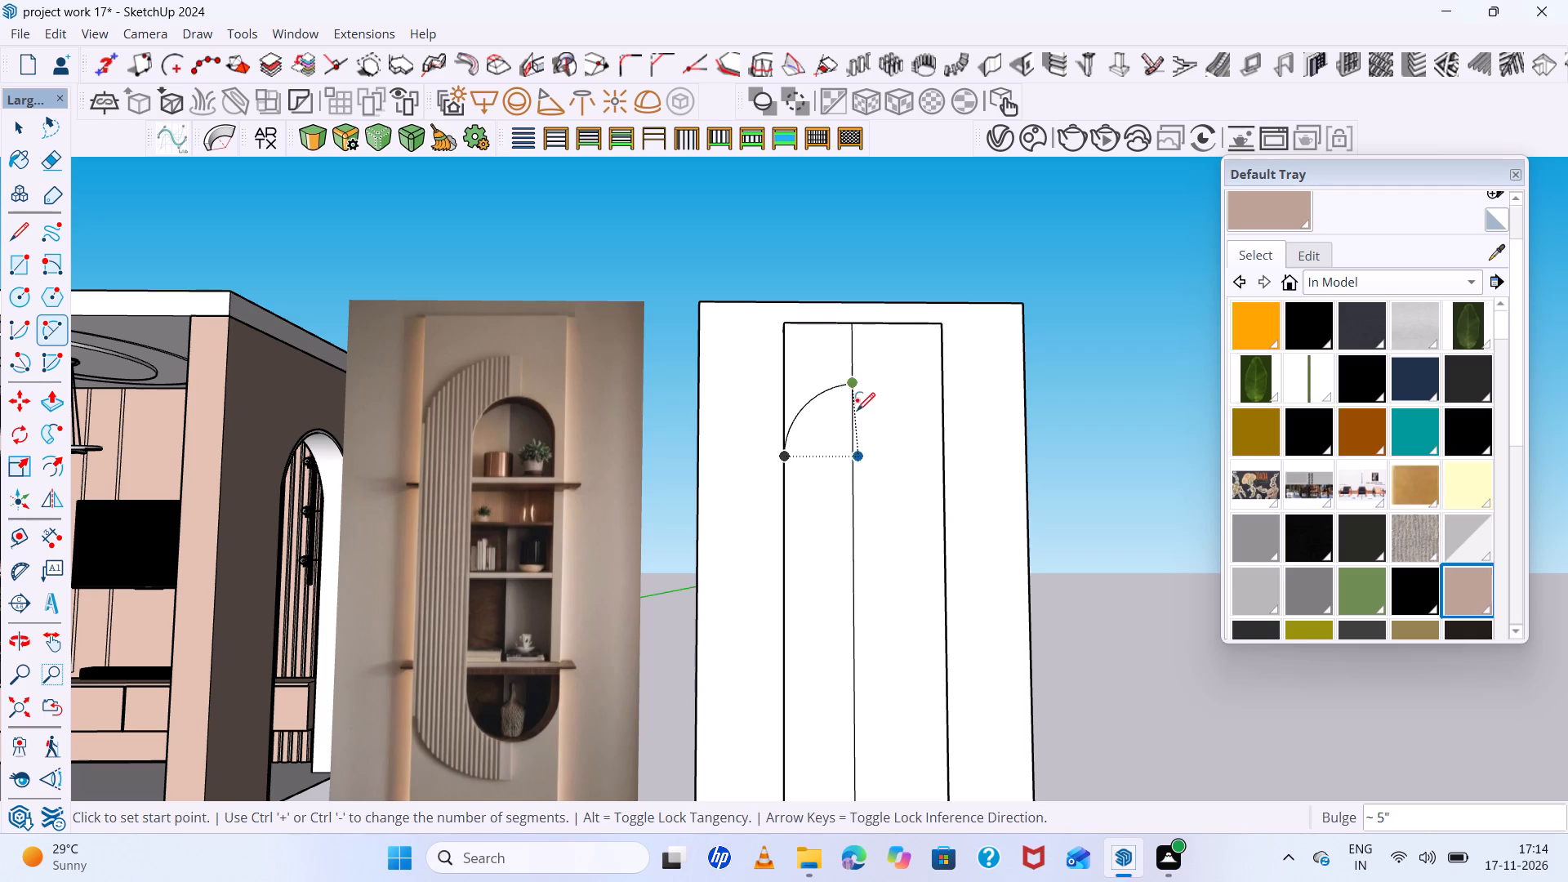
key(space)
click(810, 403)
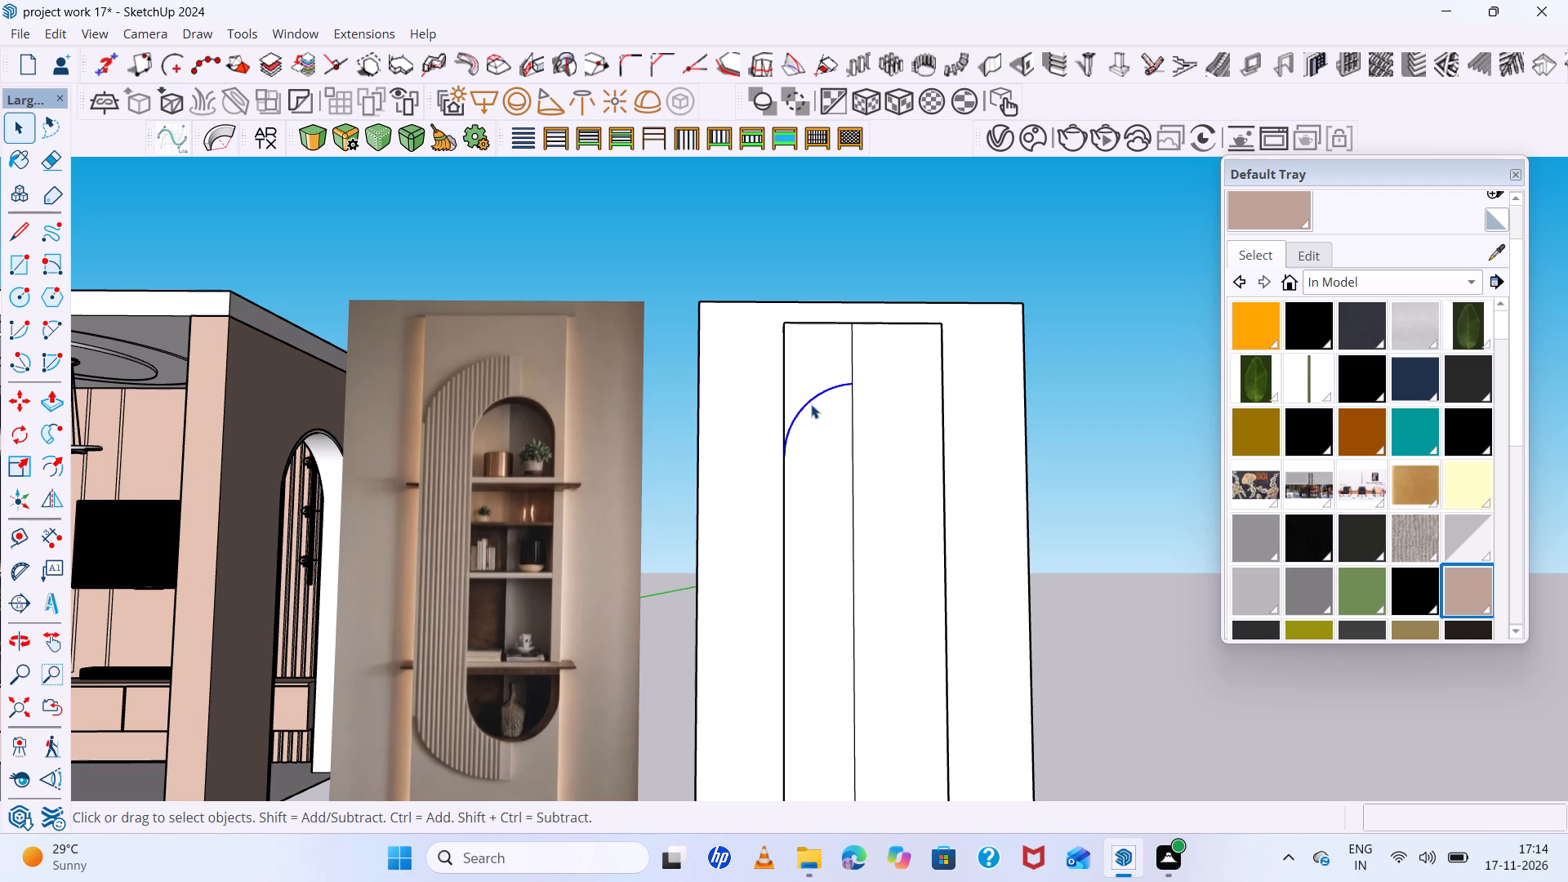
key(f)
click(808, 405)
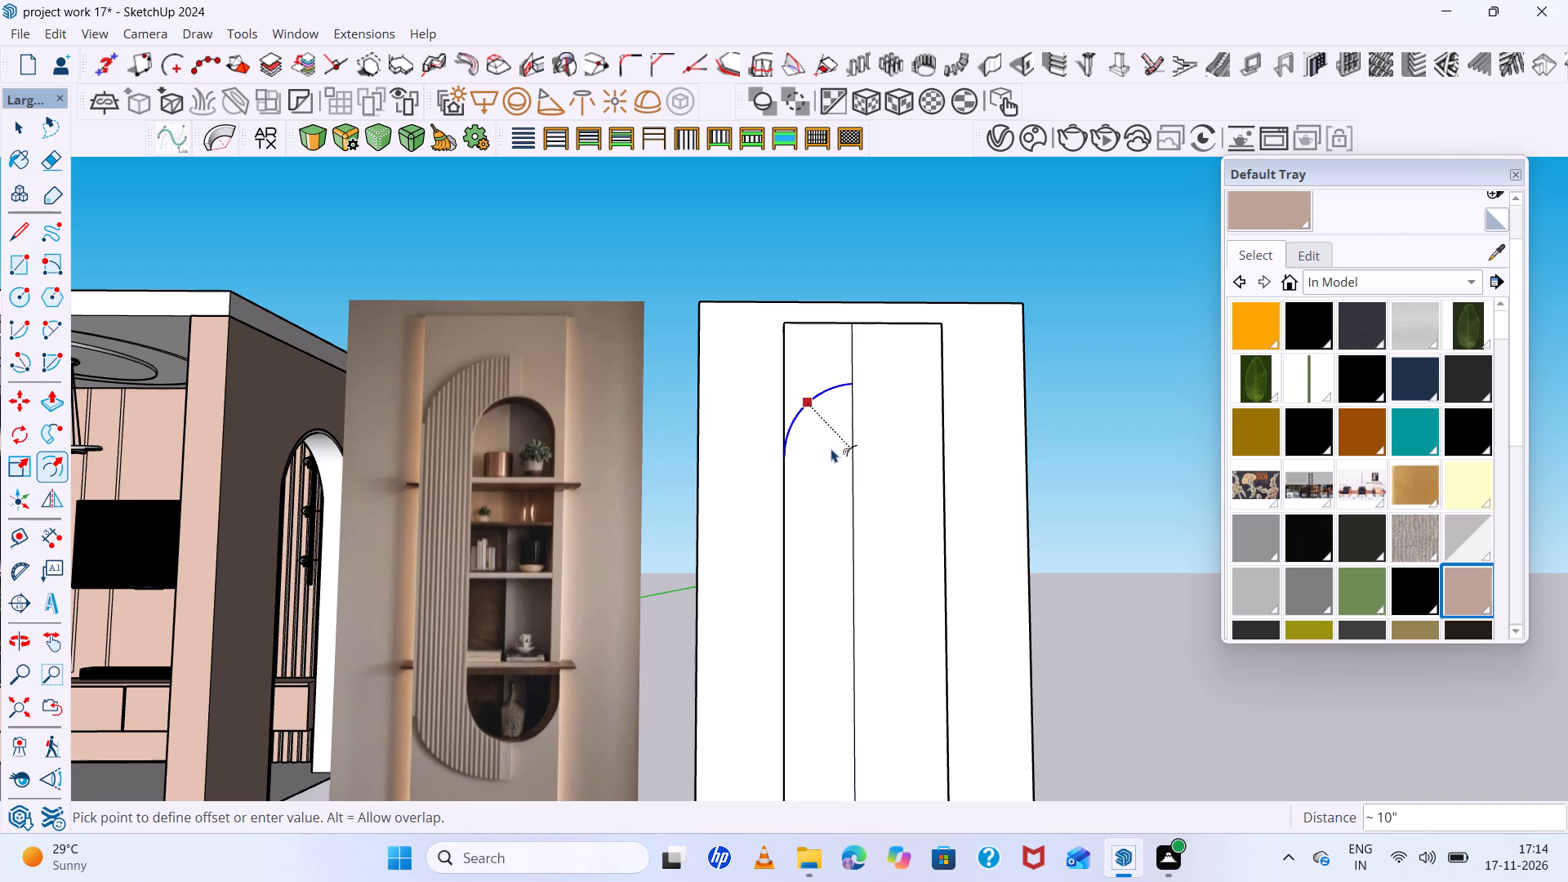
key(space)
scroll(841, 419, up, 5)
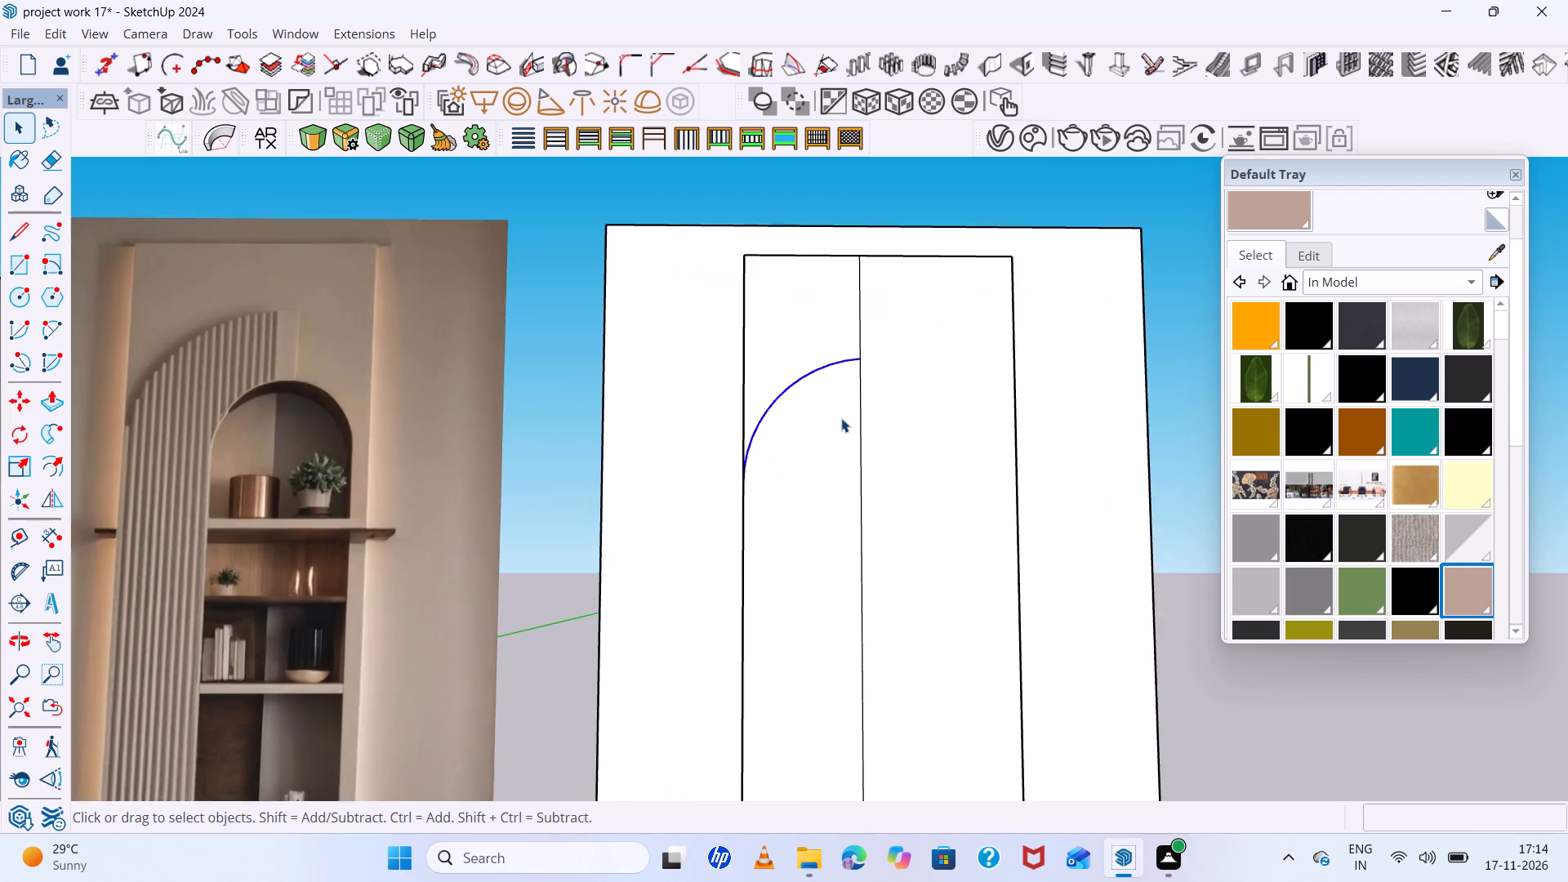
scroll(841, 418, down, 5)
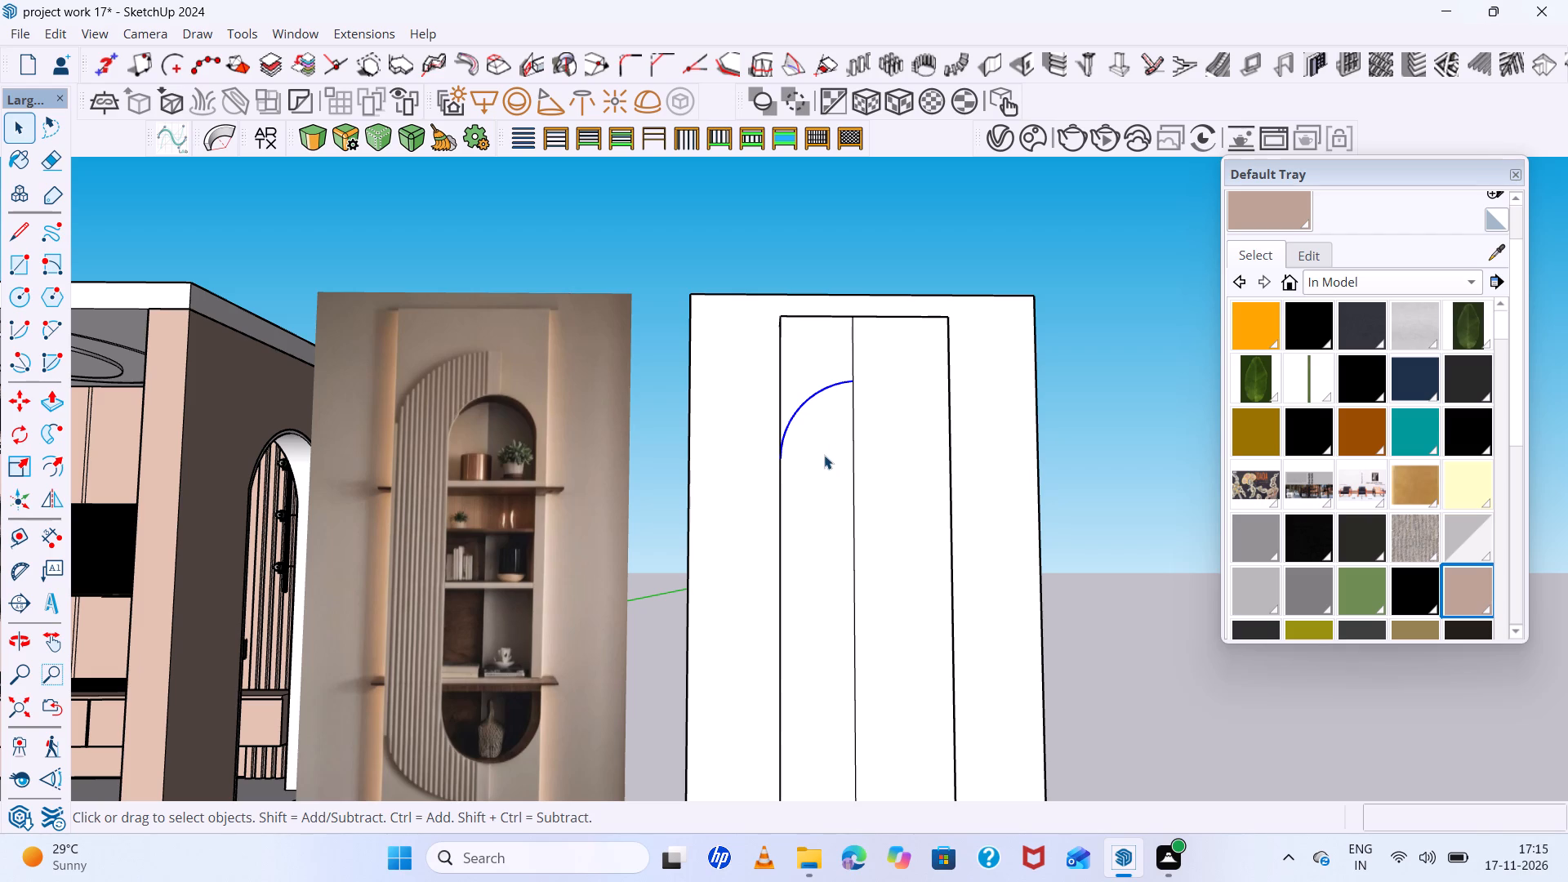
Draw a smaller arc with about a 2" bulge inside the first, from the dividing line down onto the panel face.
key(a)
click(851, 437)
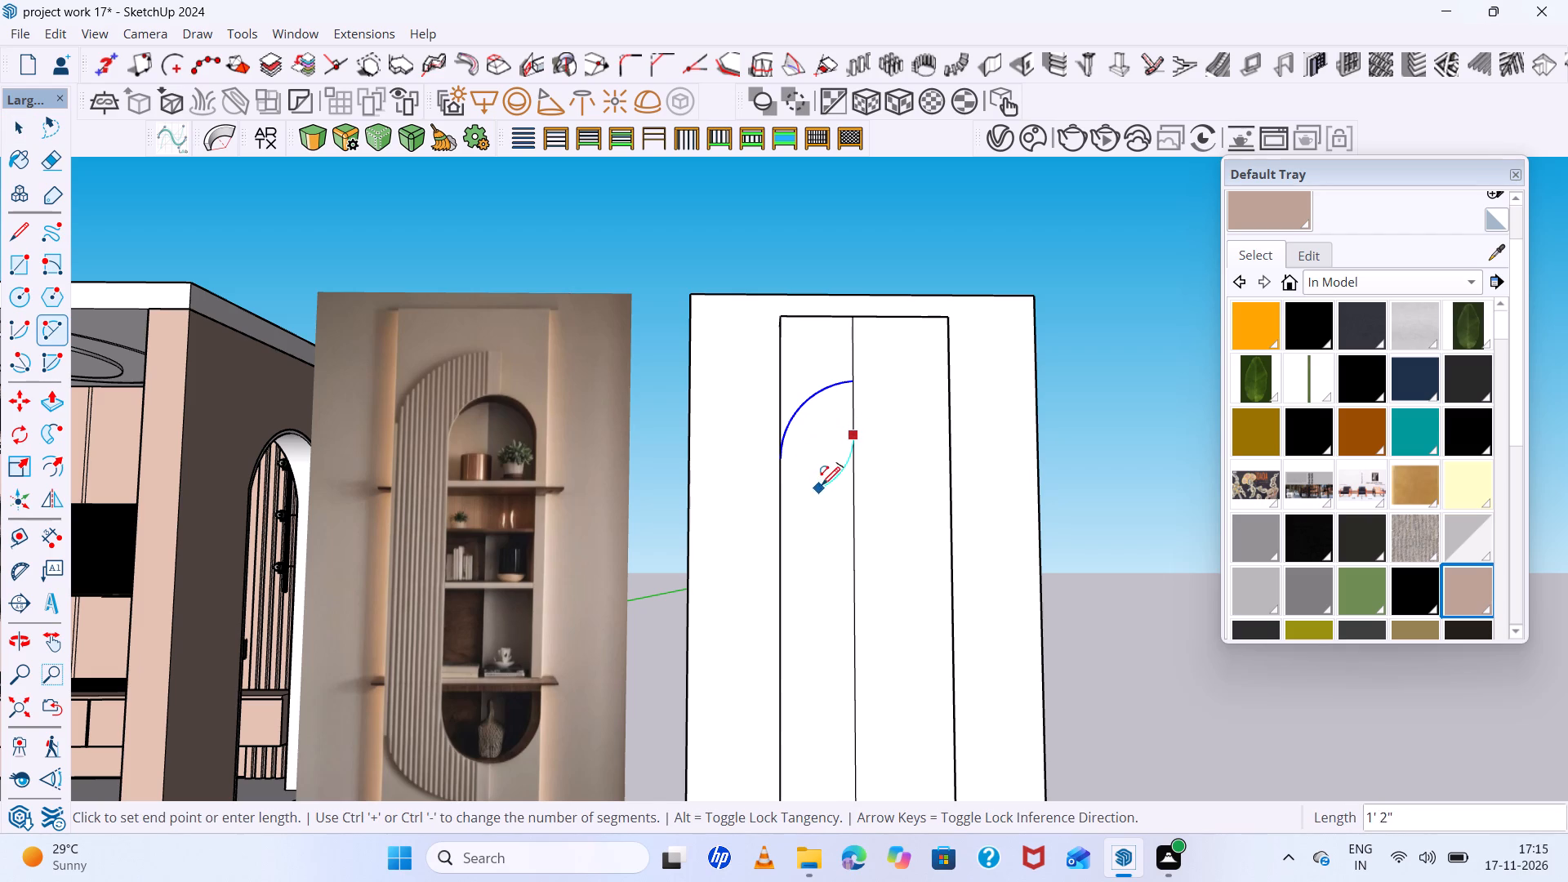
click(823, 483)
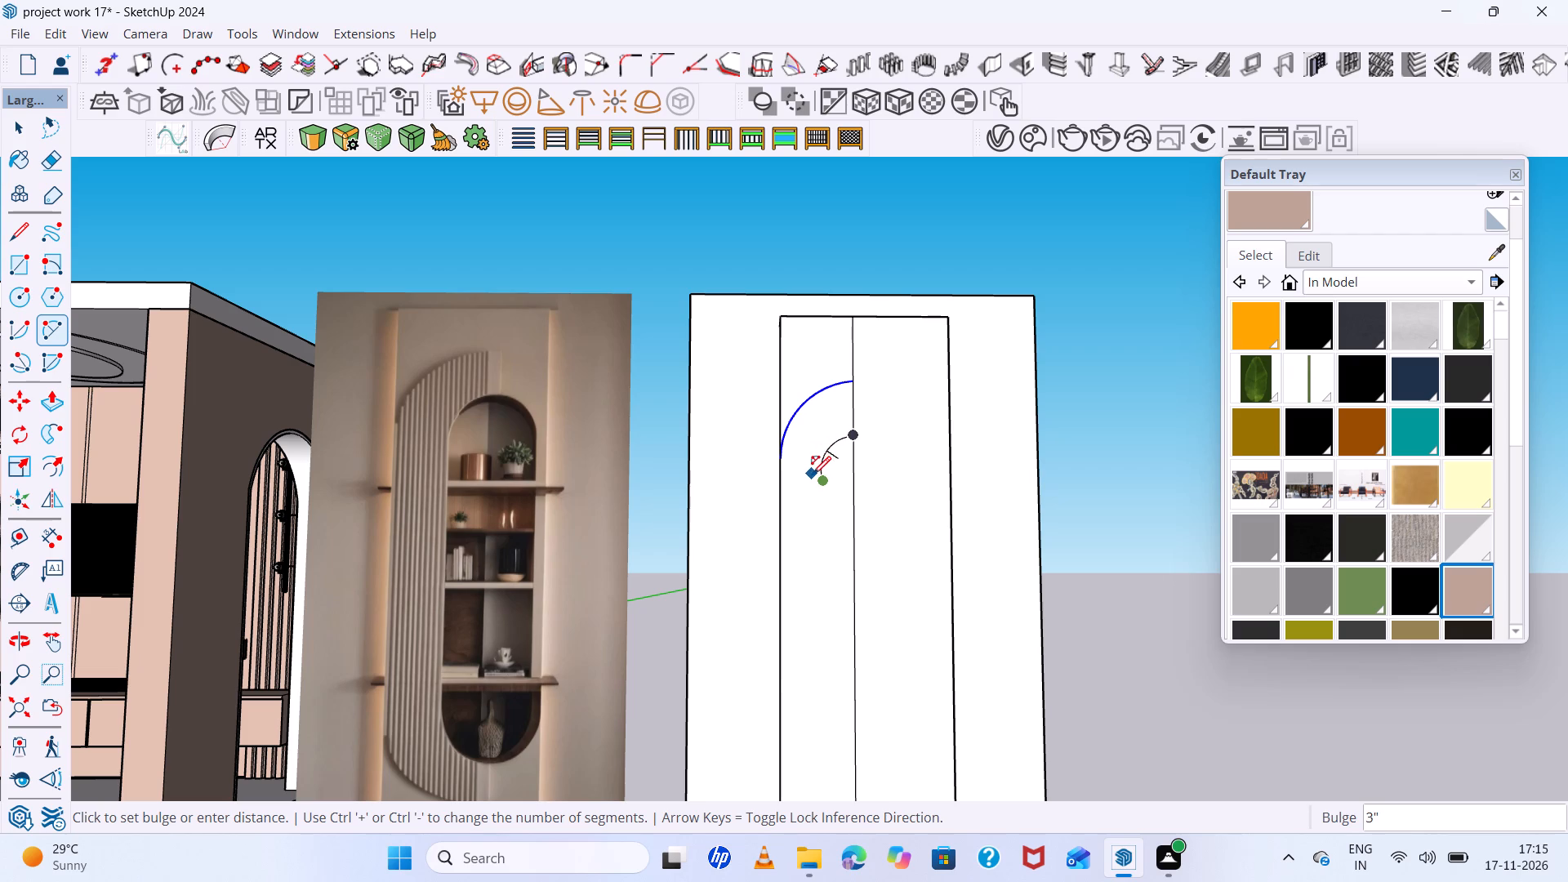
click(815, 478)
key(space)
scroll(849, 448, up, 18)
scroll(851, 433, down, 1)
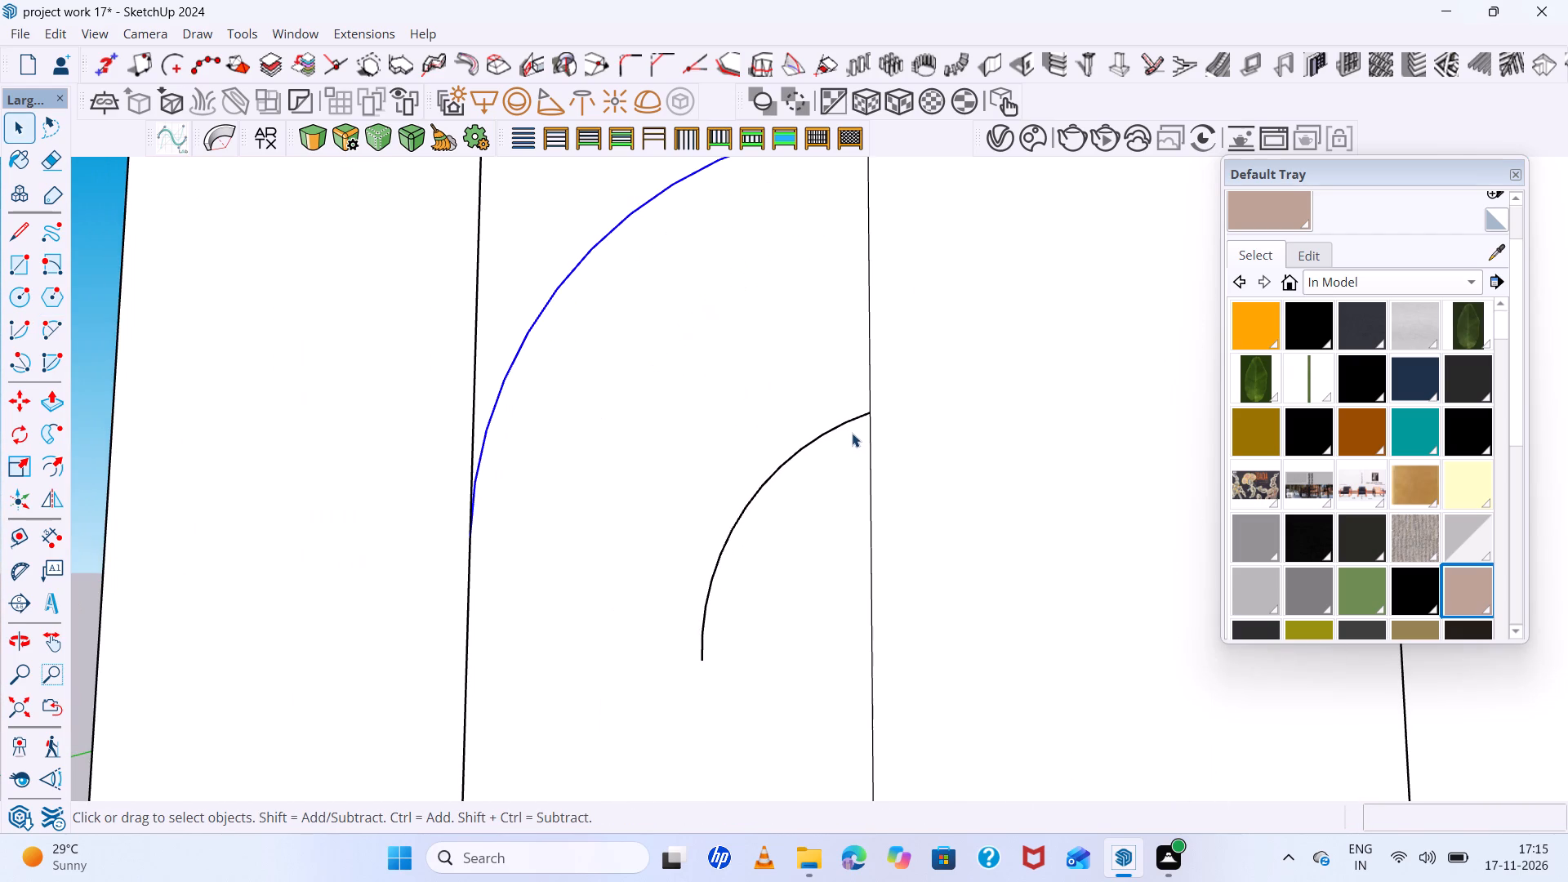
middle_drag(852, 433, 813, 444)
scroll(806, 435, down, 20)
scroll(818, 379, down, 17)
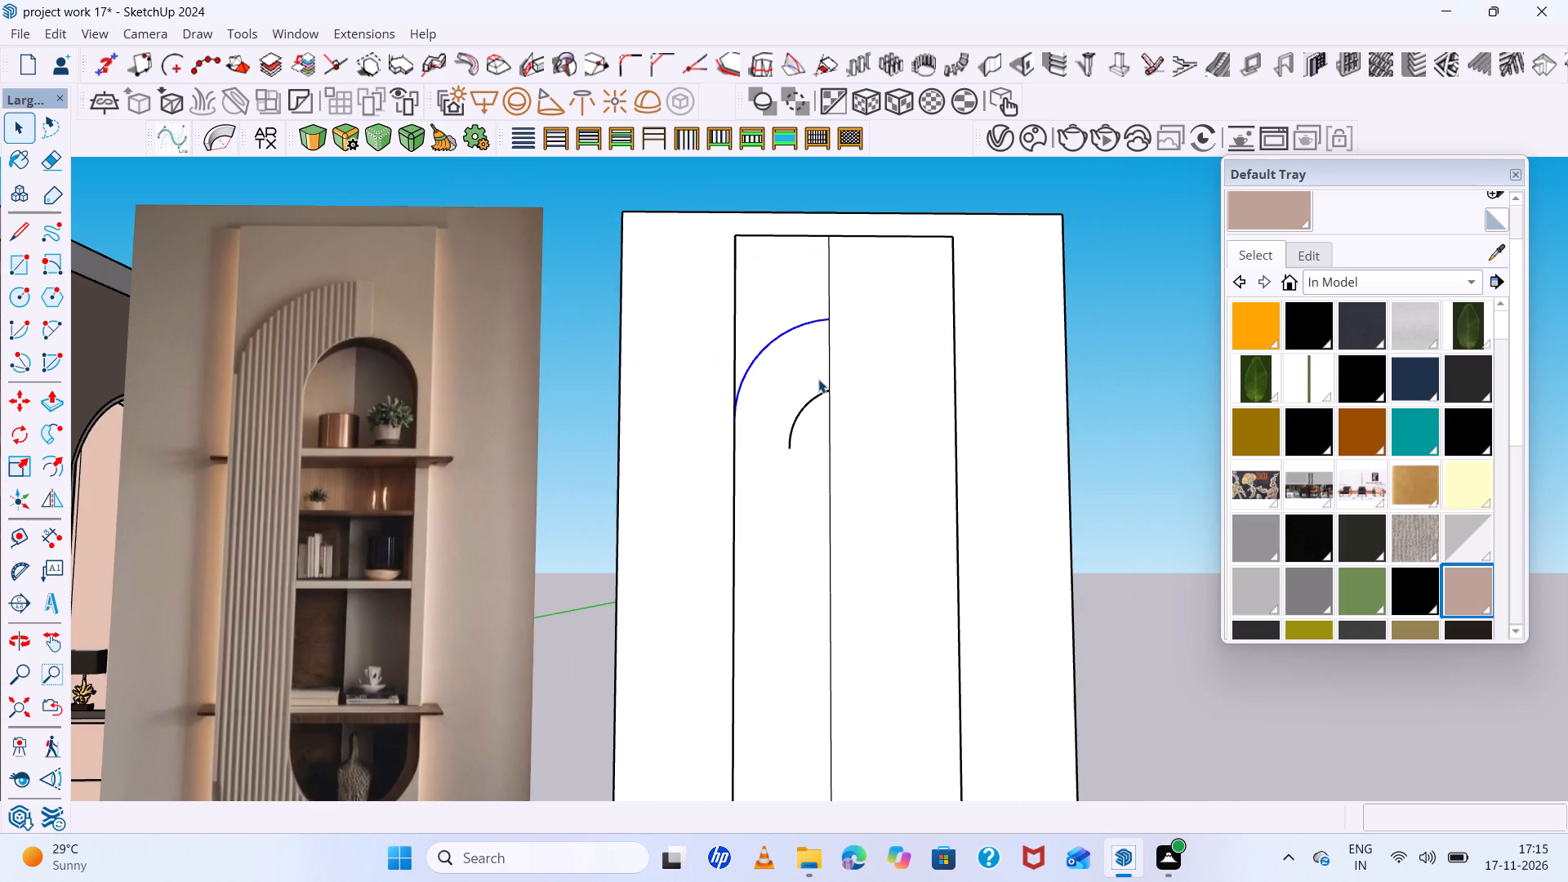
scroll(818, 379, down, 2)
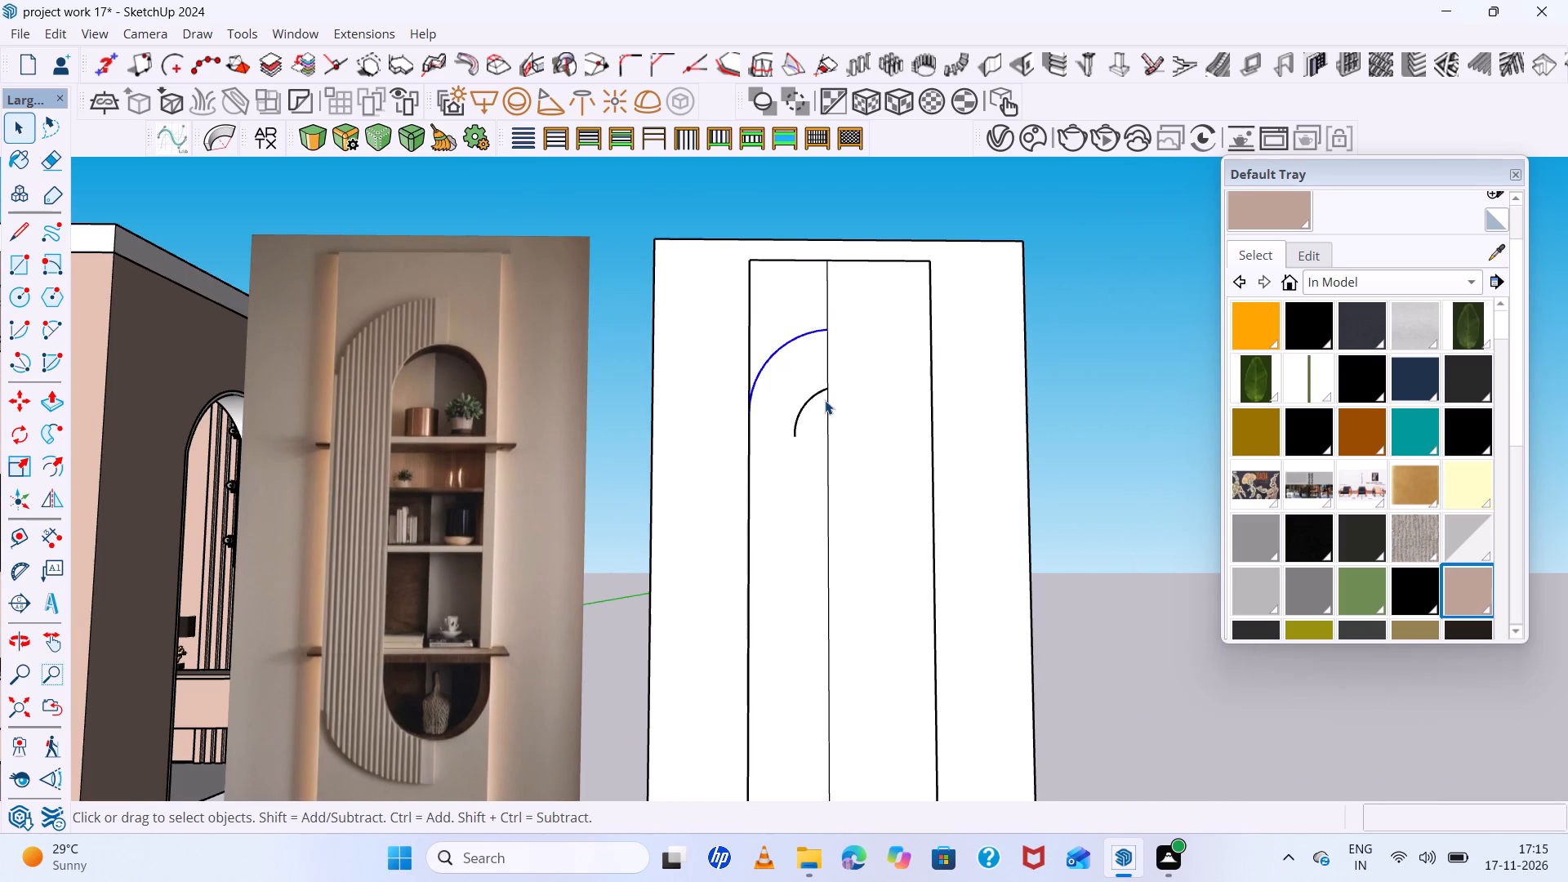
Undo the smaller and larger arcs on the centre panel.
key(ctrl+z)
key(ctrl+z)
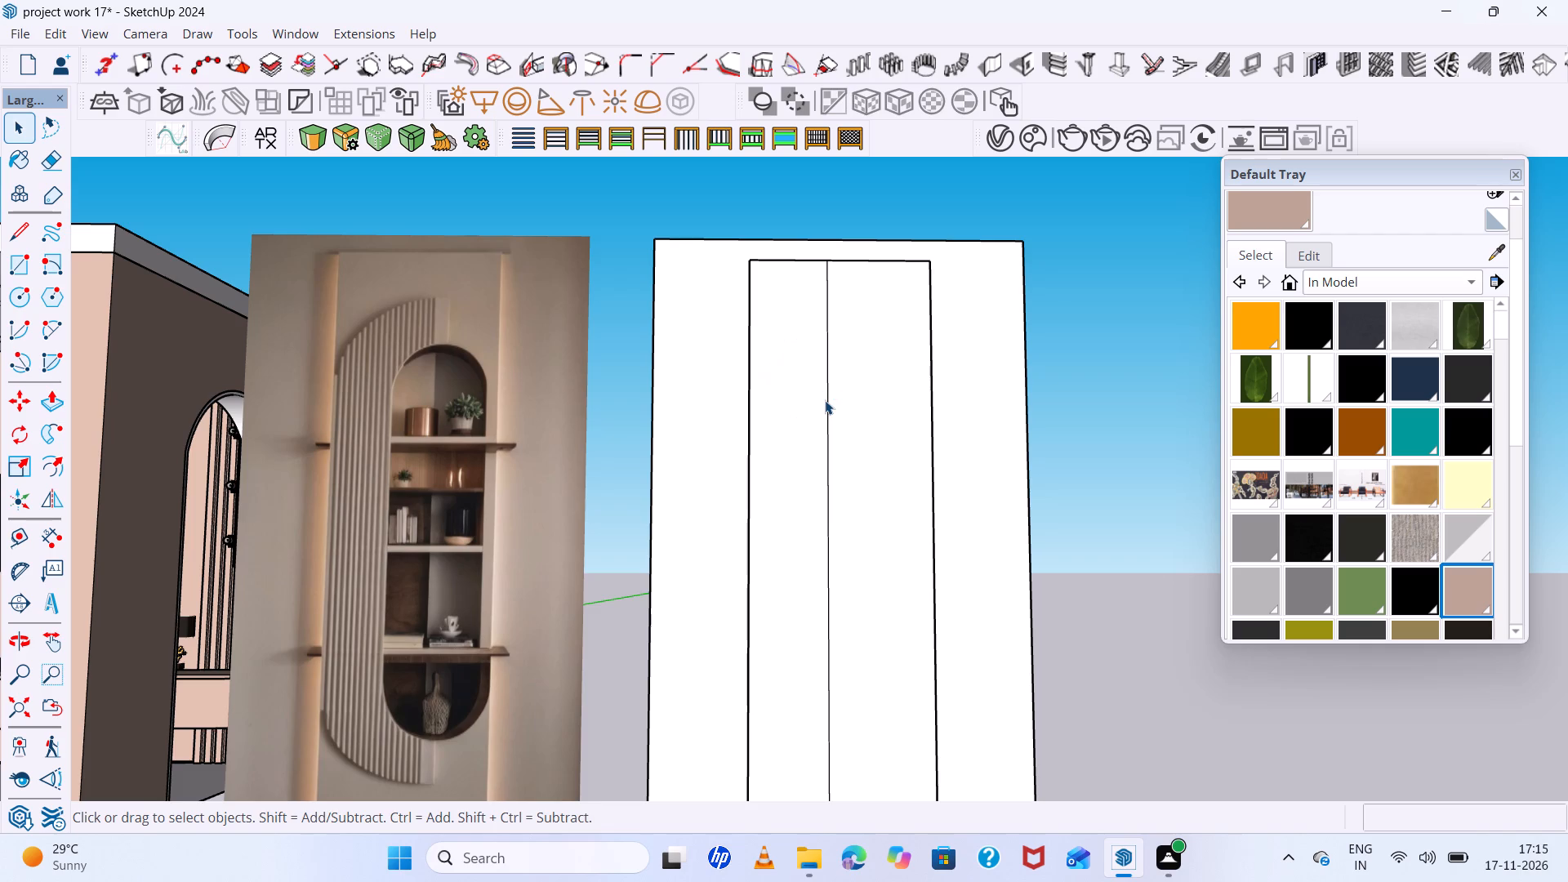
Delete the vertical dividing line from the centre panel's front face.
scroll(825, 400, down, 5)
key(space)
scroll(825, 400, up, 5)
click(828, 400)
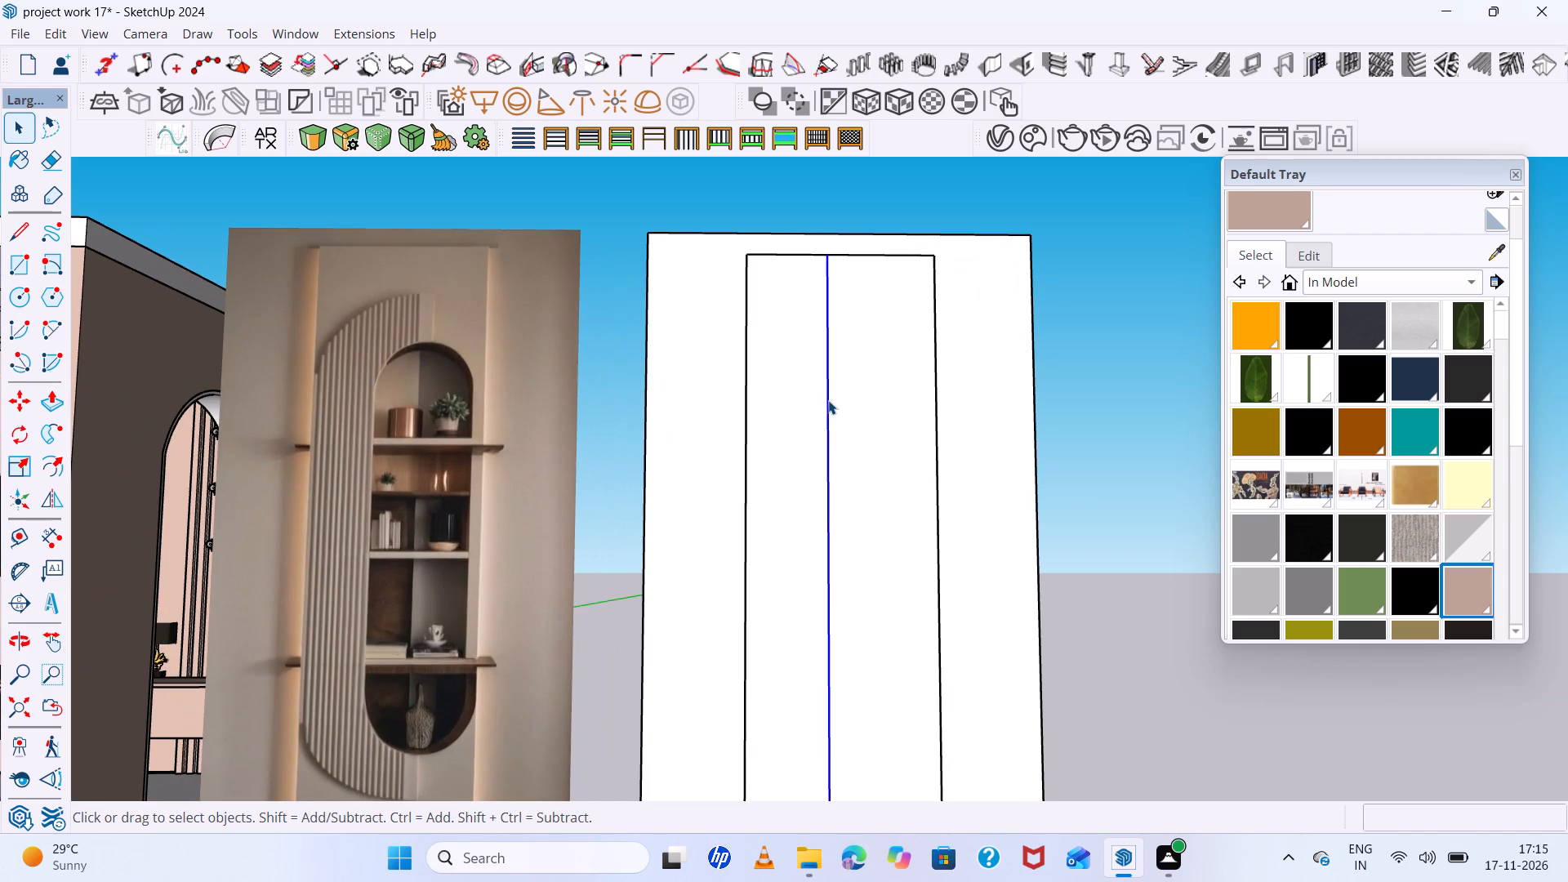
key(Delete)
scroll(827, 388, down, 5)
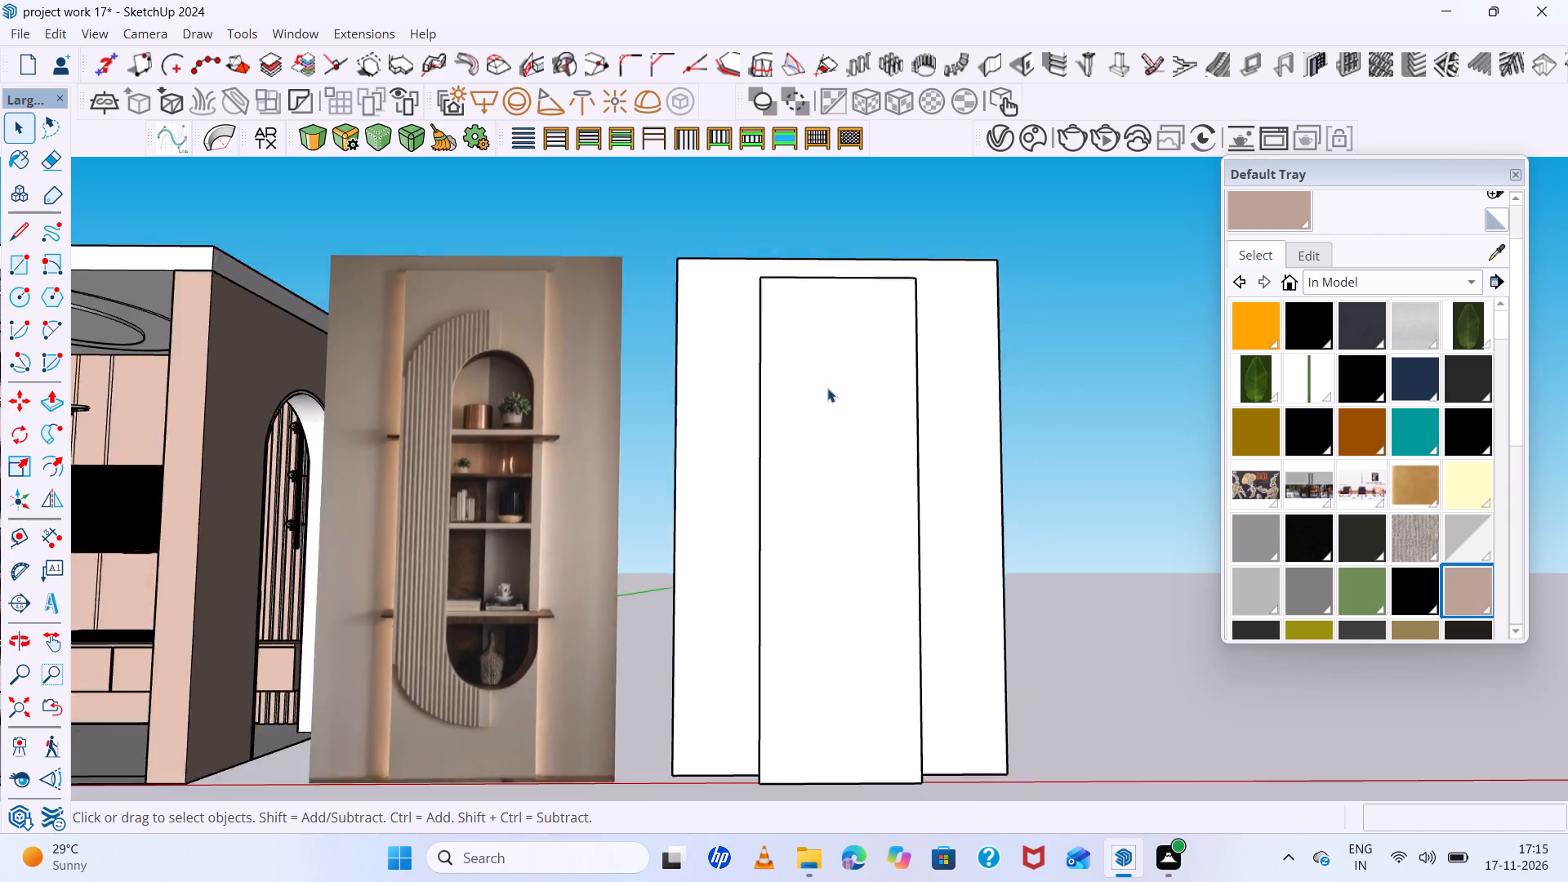
Examine the fluted arch and niche proportions in the reference image against the plain centre panel.
middle_drag(827, 388, 784, 399)
scroll(784, 399, down, 1)
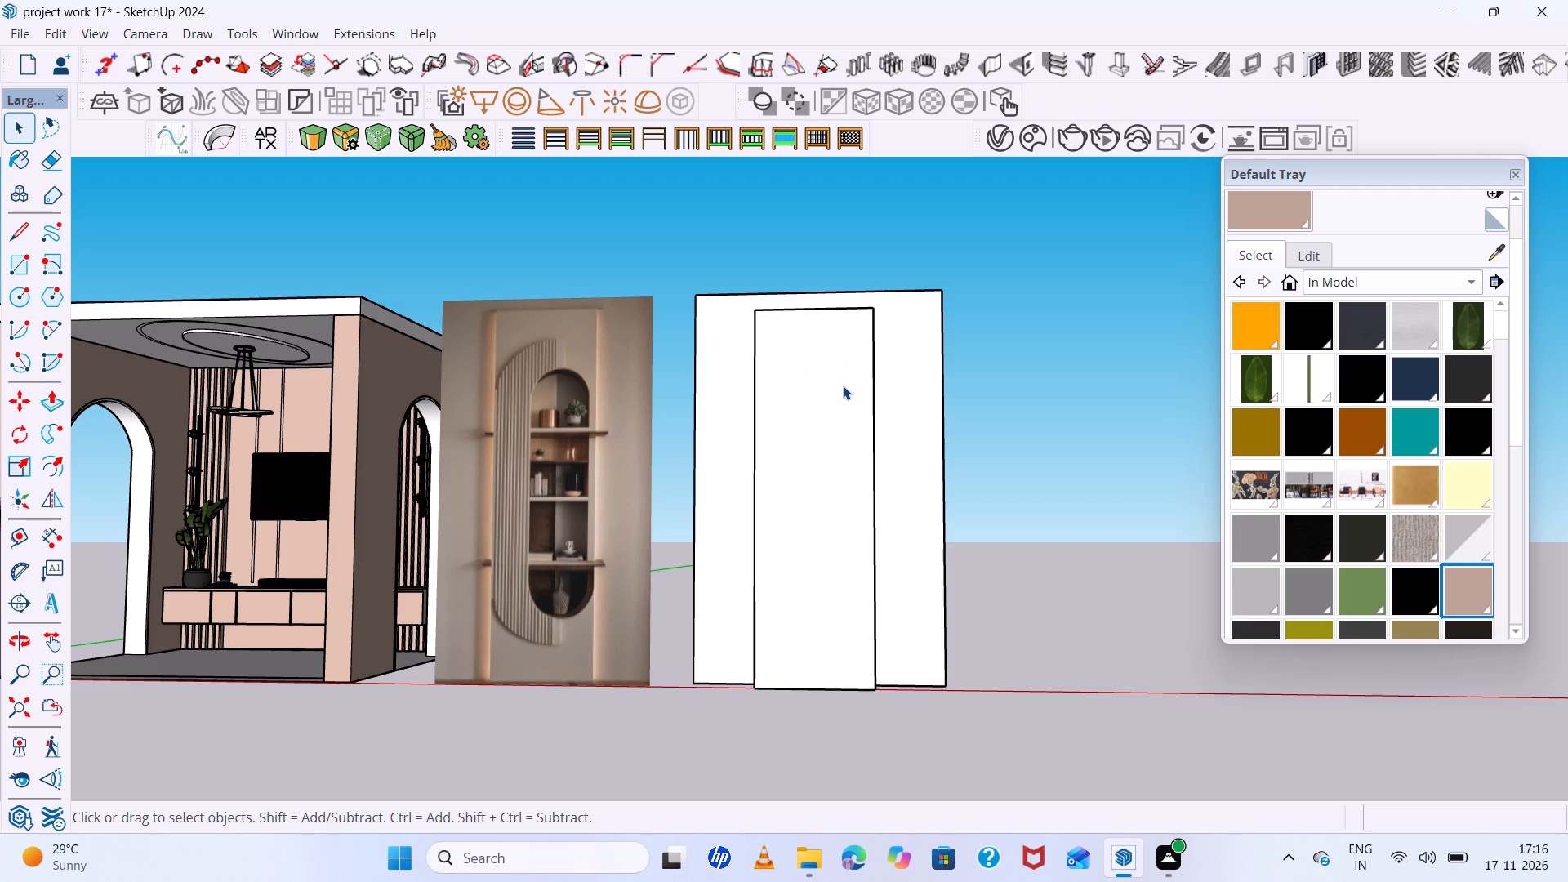
scroll(844, 387, up, 5)
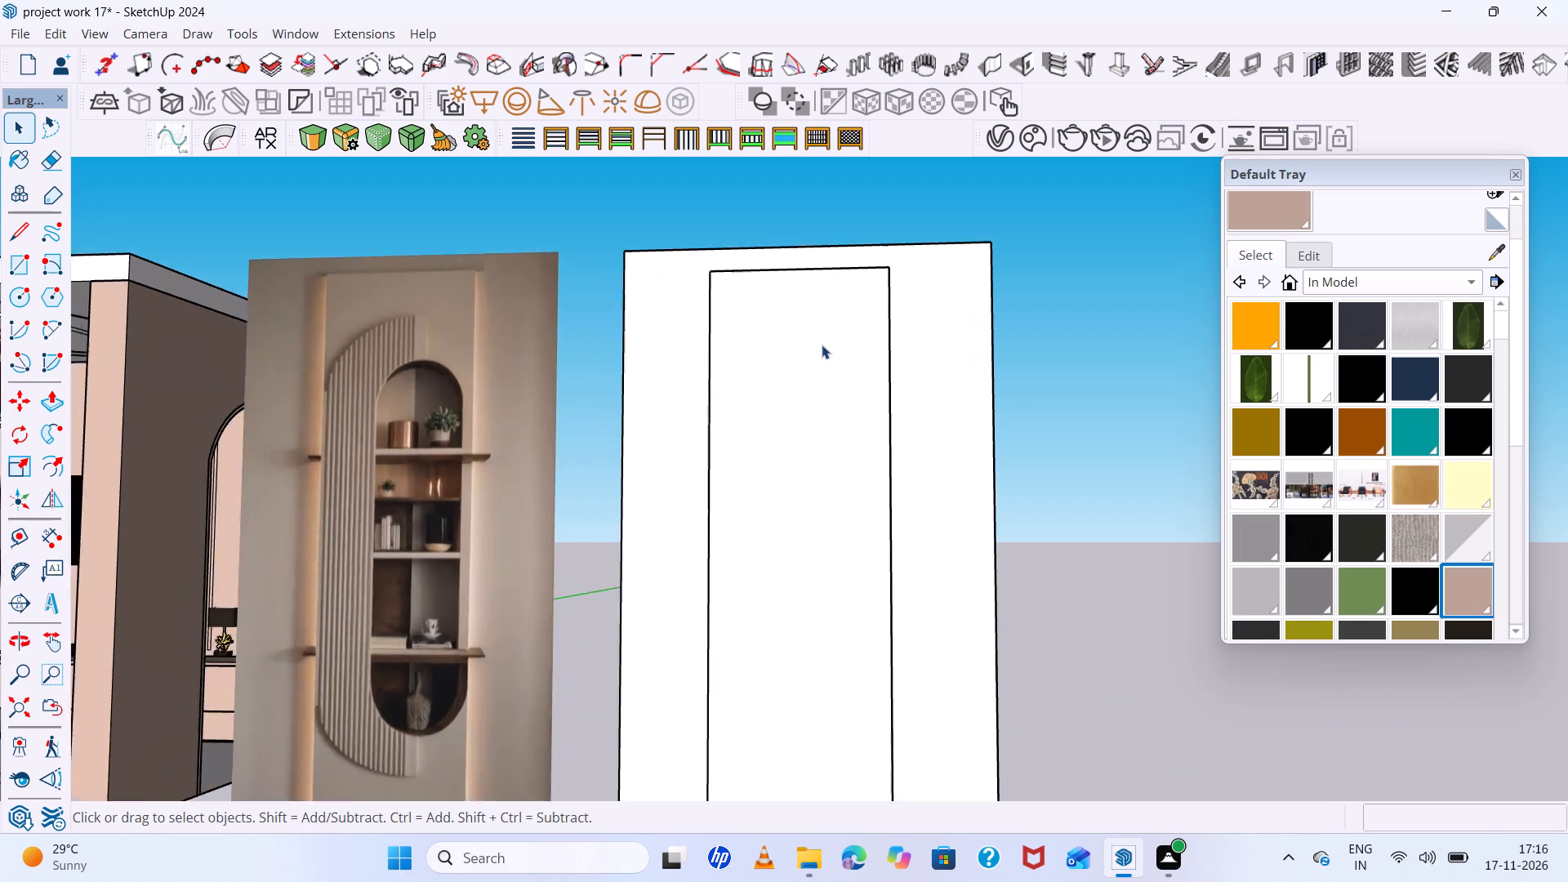
scroll(805, 340, down, 6)
middle_drag(804, 340, 944, 385)
scroll(784, 350, up, 6)
scroll(891, 281, down, 4)
middle_drag(890, 285, 889, 290)
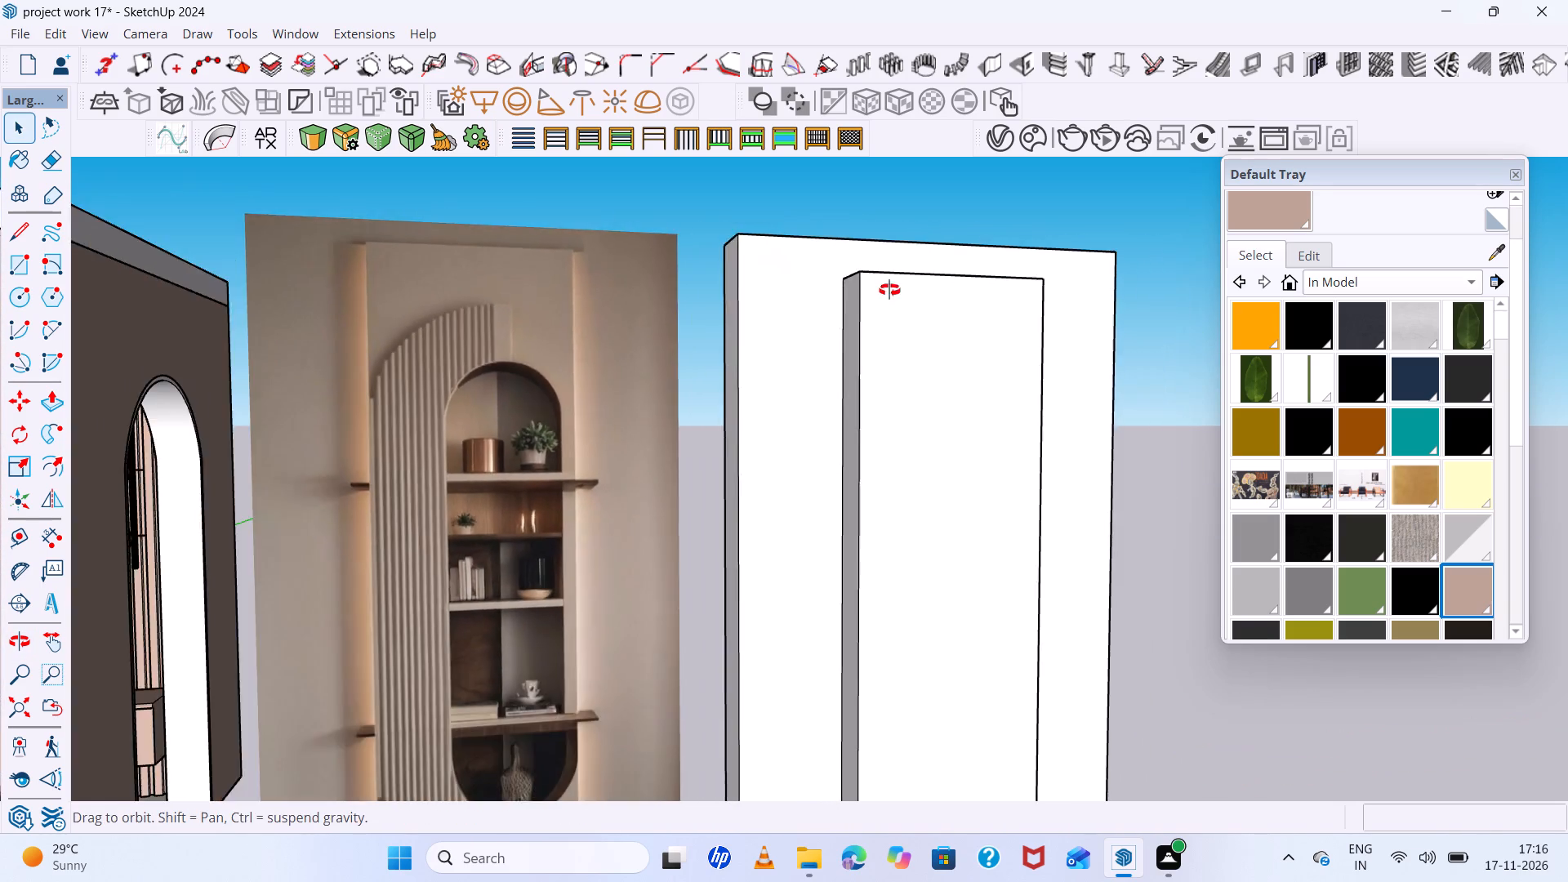
Copy the centre panel's left front vertical edge 1' 7" across its front face as a vertical dividing line.
middle_drag(889, 290, 884, 408)
scroll(858, 336, up, 6)
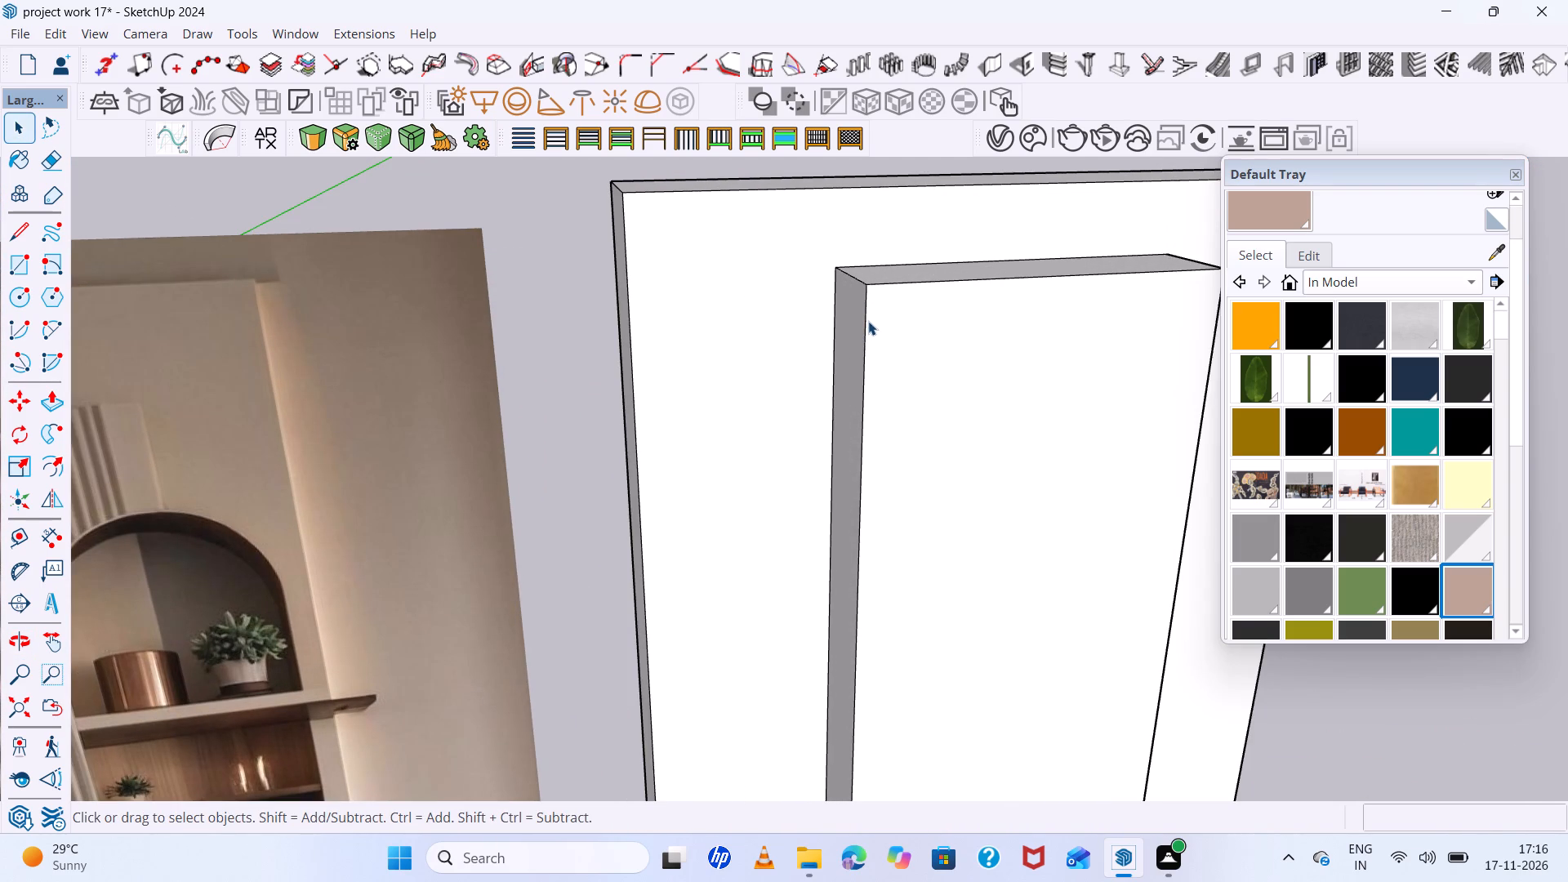
click(868, 321)
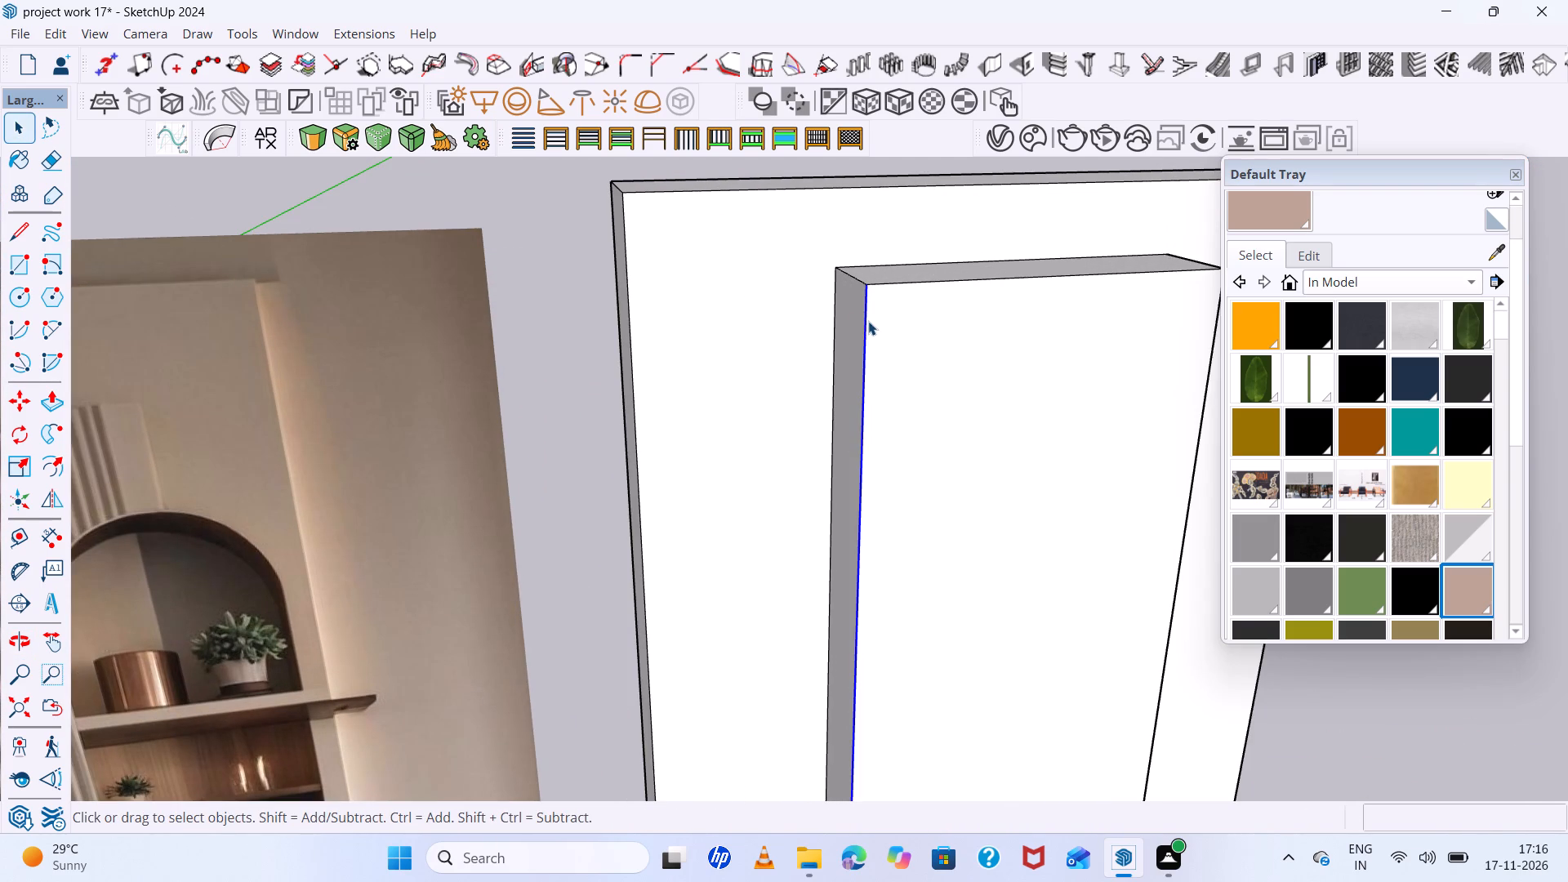
key(m)
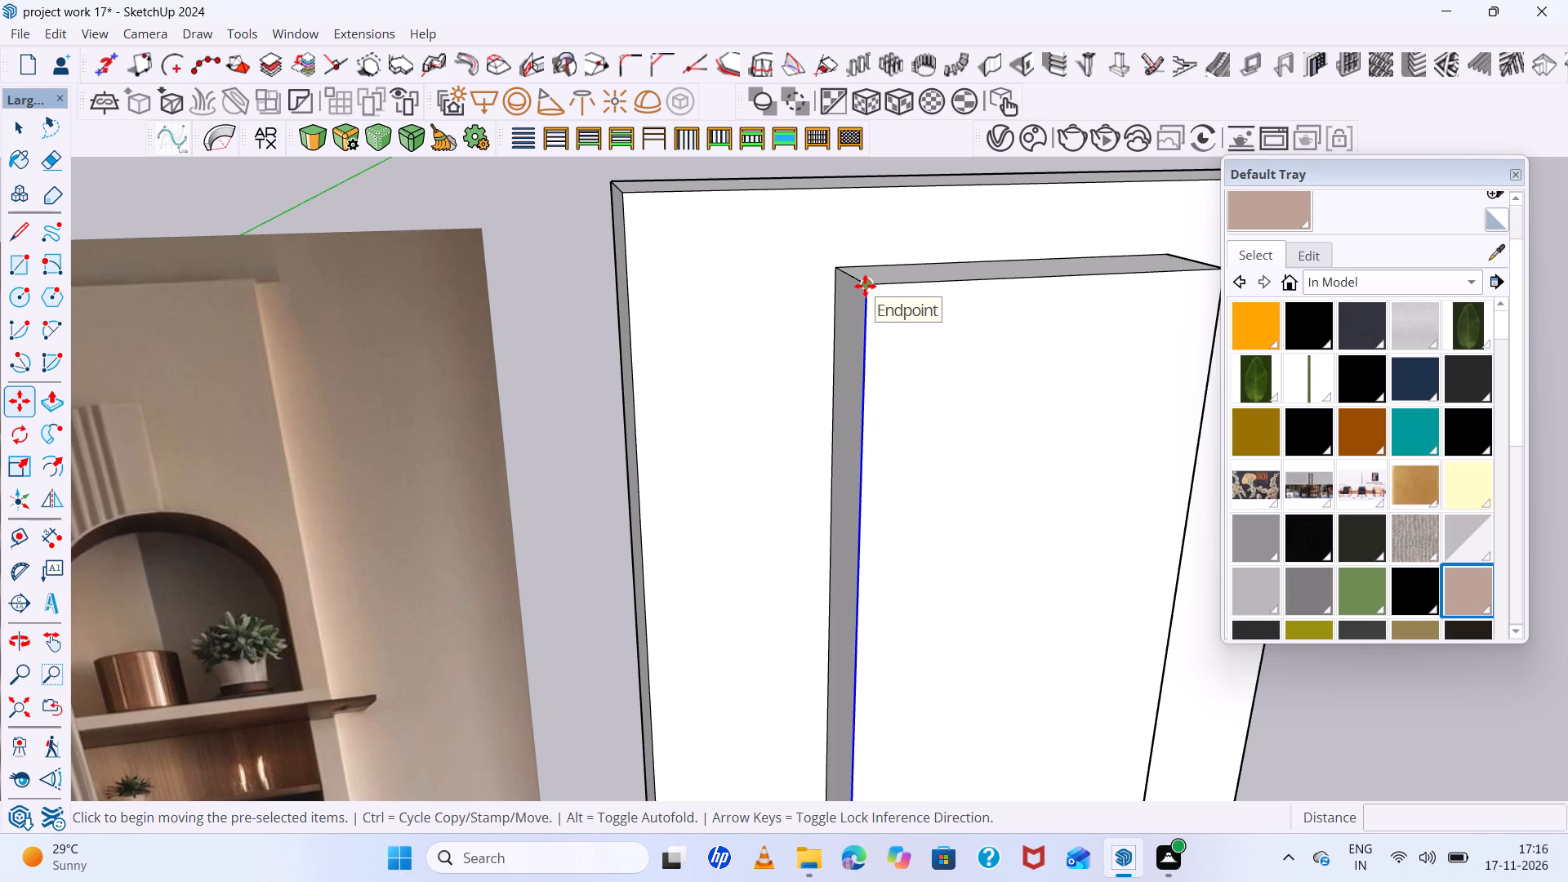
ctrl+click(865, 286)
scroll(949, 291, down, 6)
middle_drag(948, 293, 819, 292)
scroll(819, 292, up, 1)
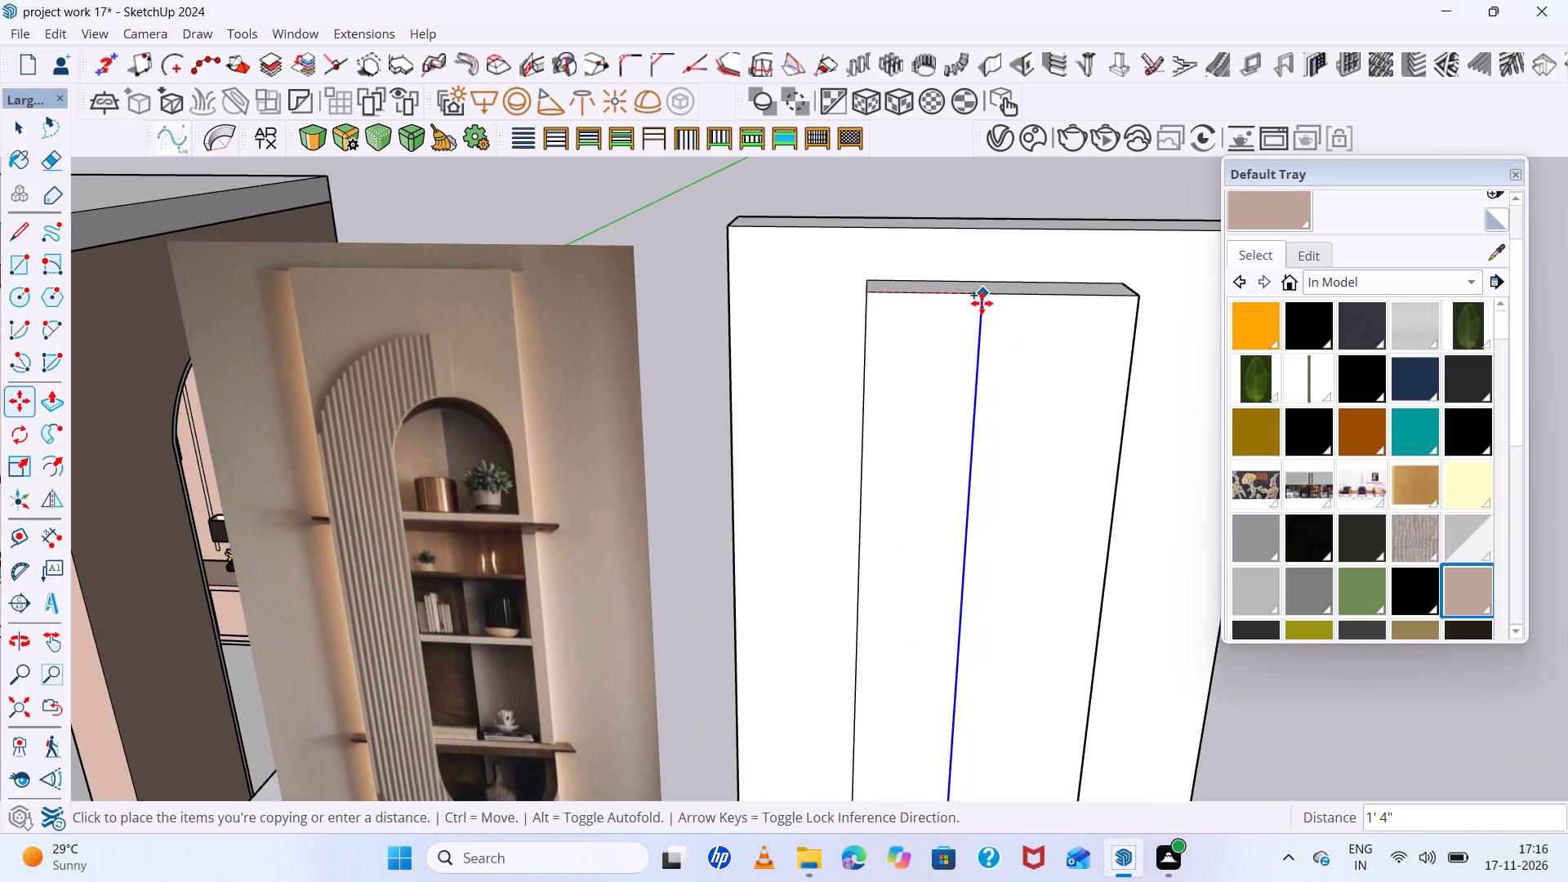
click(1004, 305)
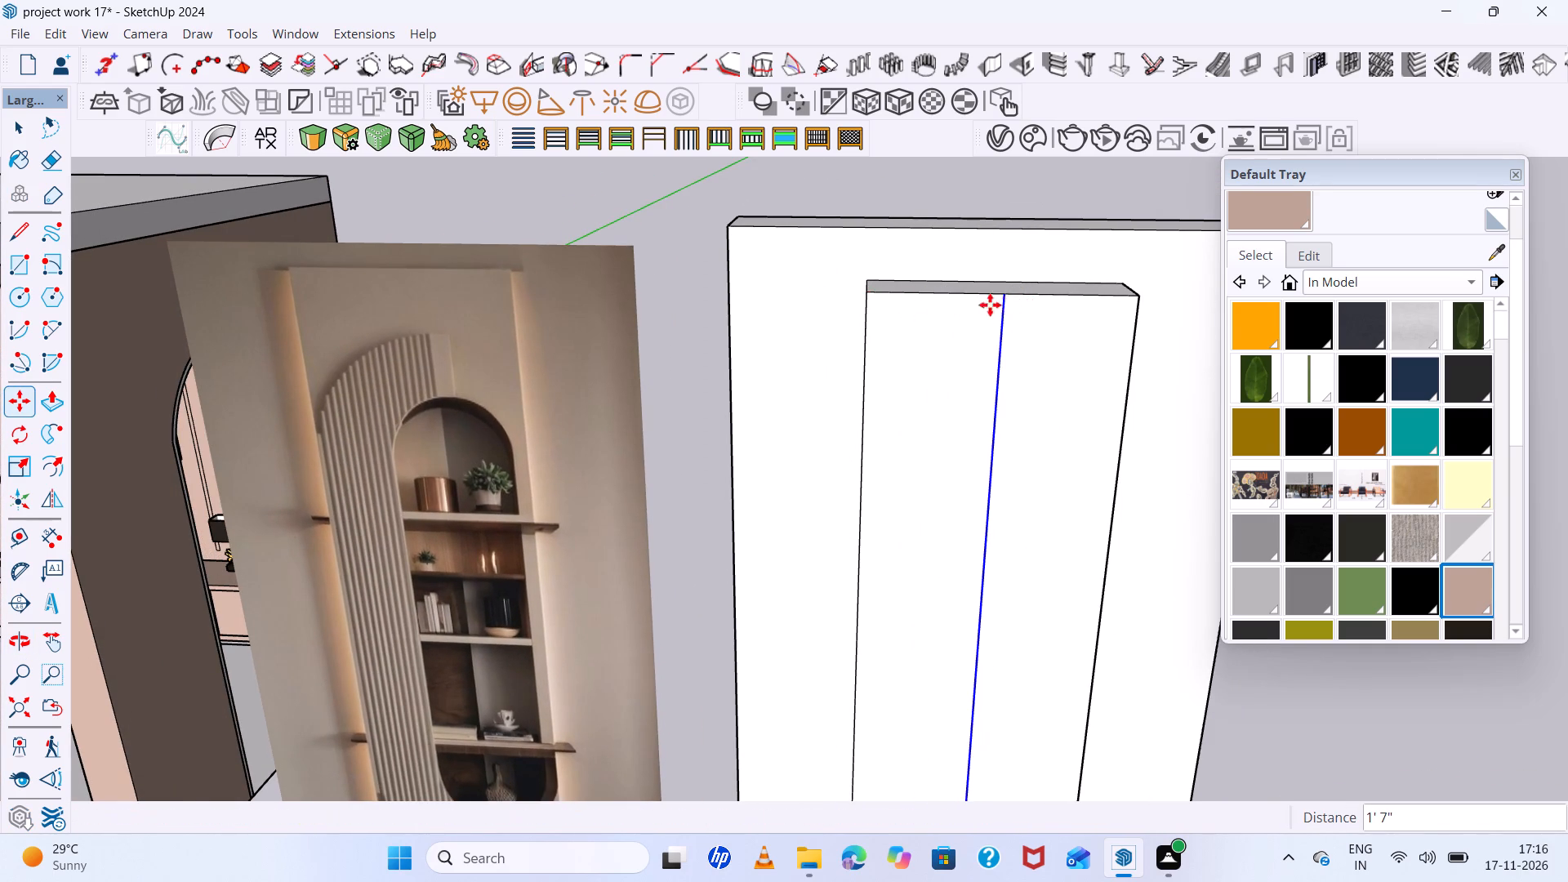
scroll(891, 305, down, 5)
middle_drag(920, 331, 899, 242)
key(space)
scroll(931, 349, down, 4)
middle_drag(931, 349, 920, 304)
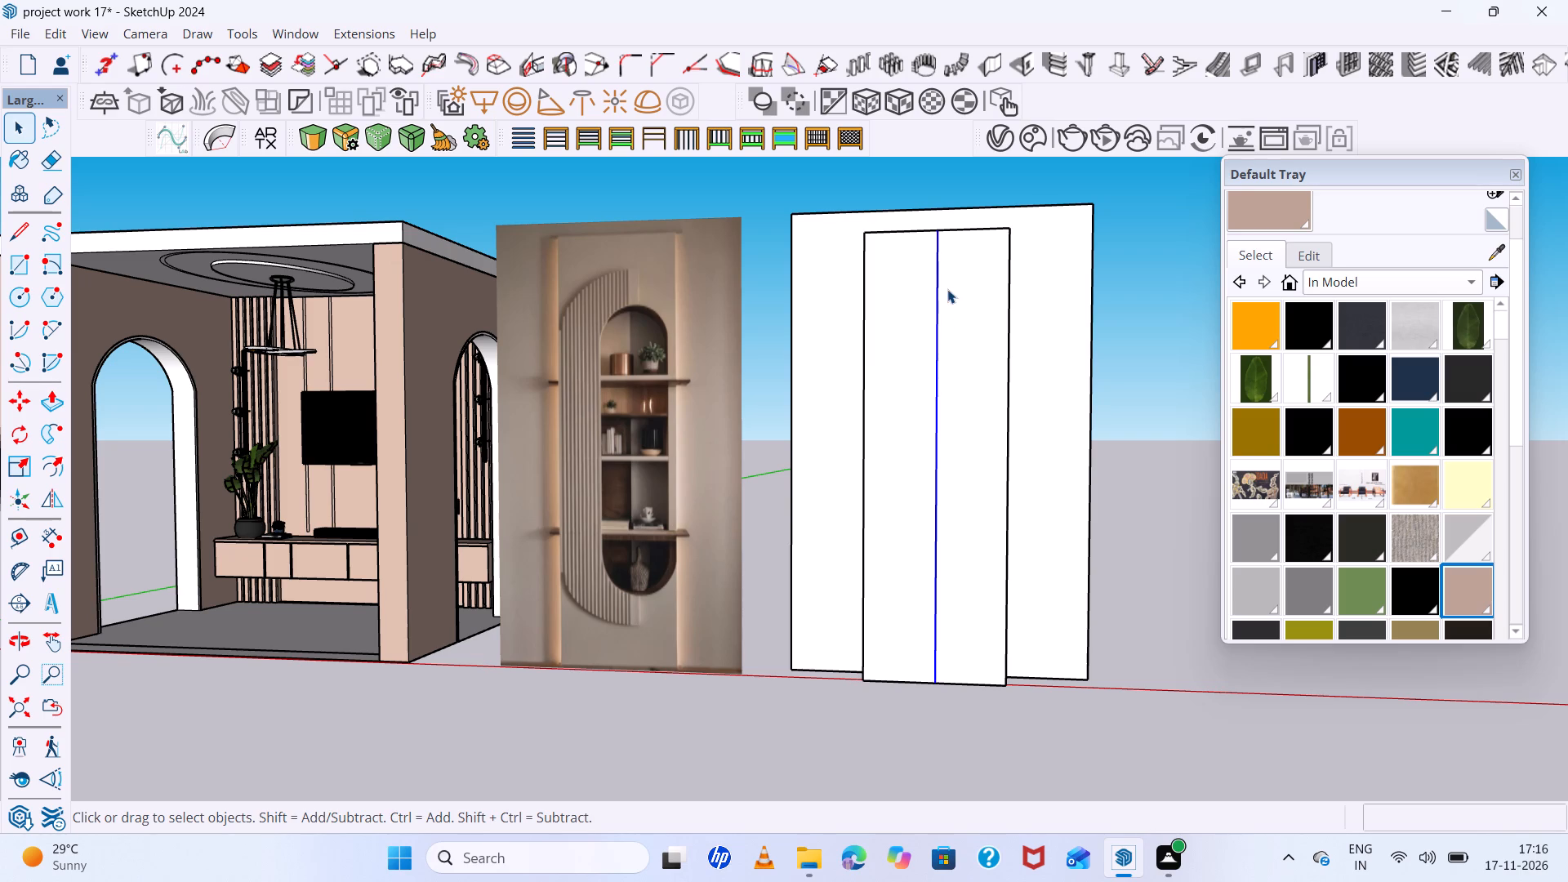
key(space)
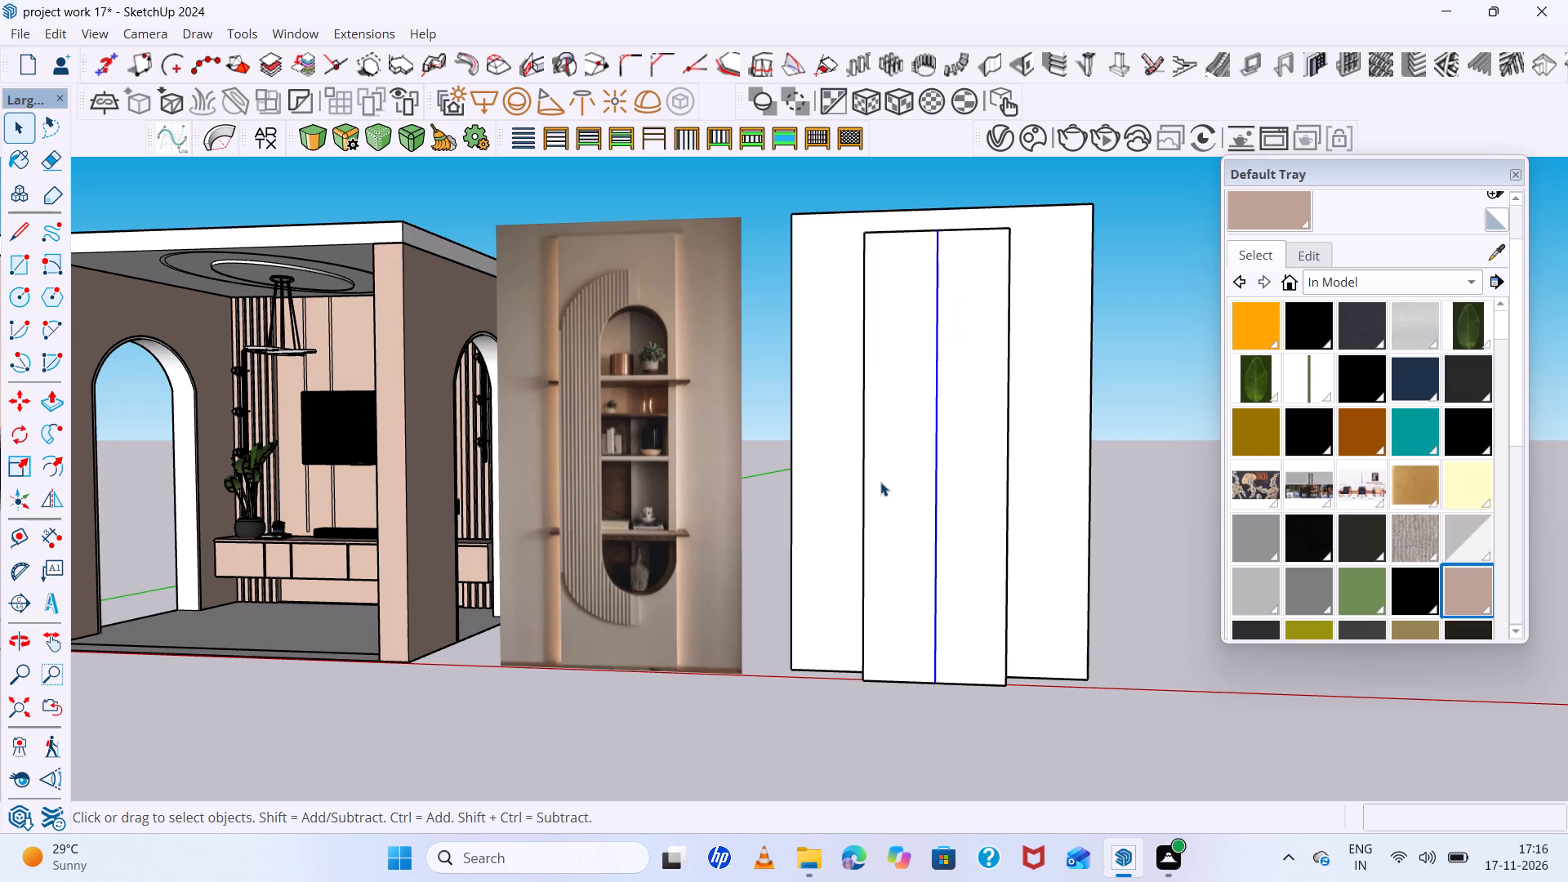
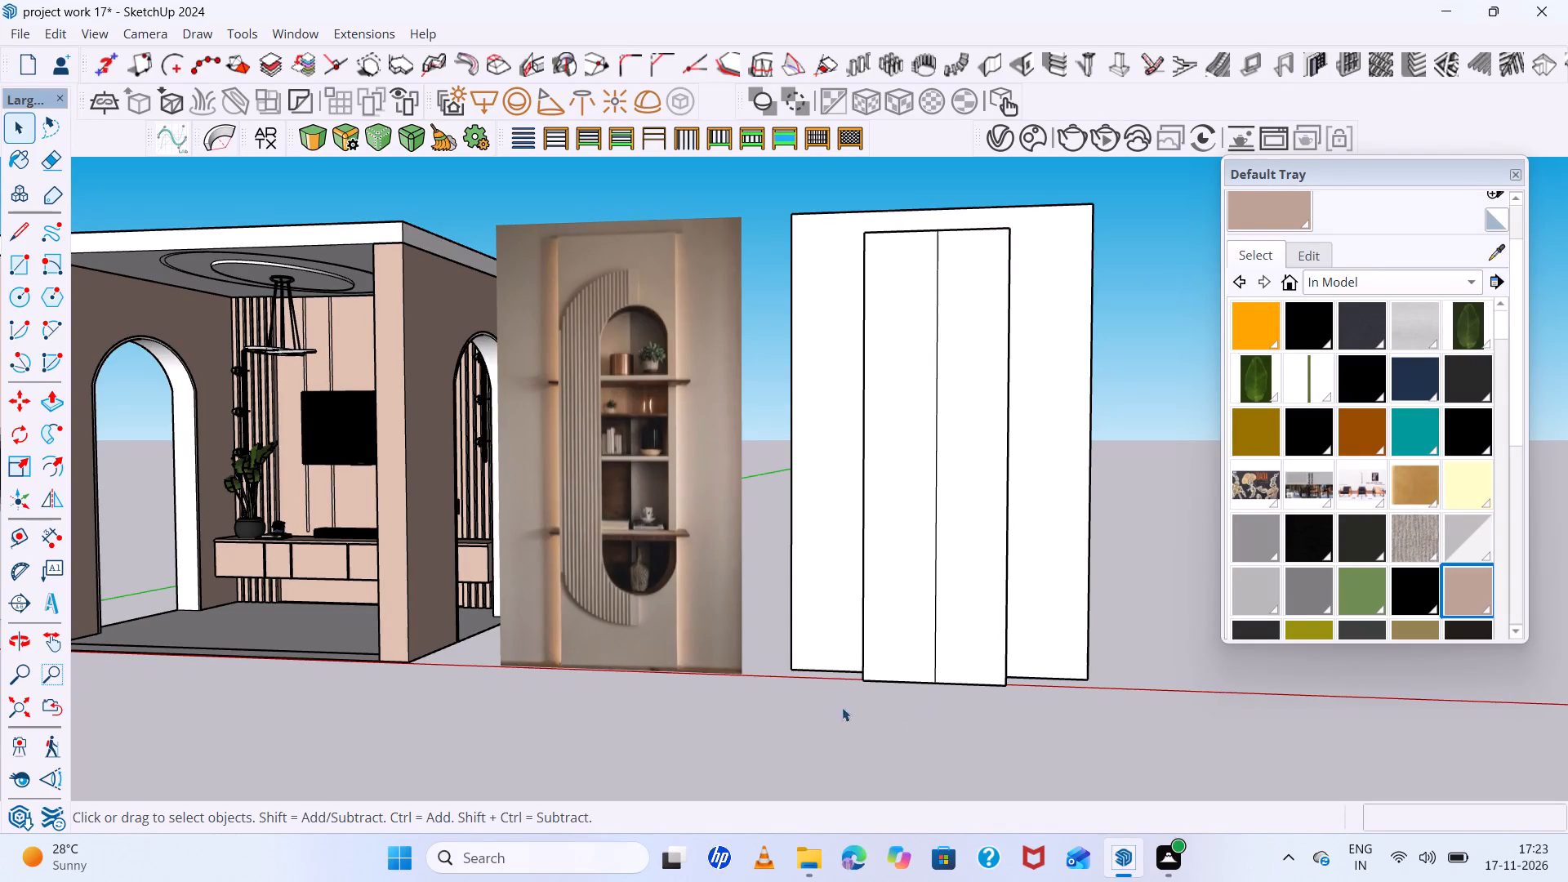
Compare the centre panel and its vertical dividing line with the fluted arch and niche in the reference image.
scroll(906, 626, down, 6)
middle_drag(904, 626, 1018, 715)
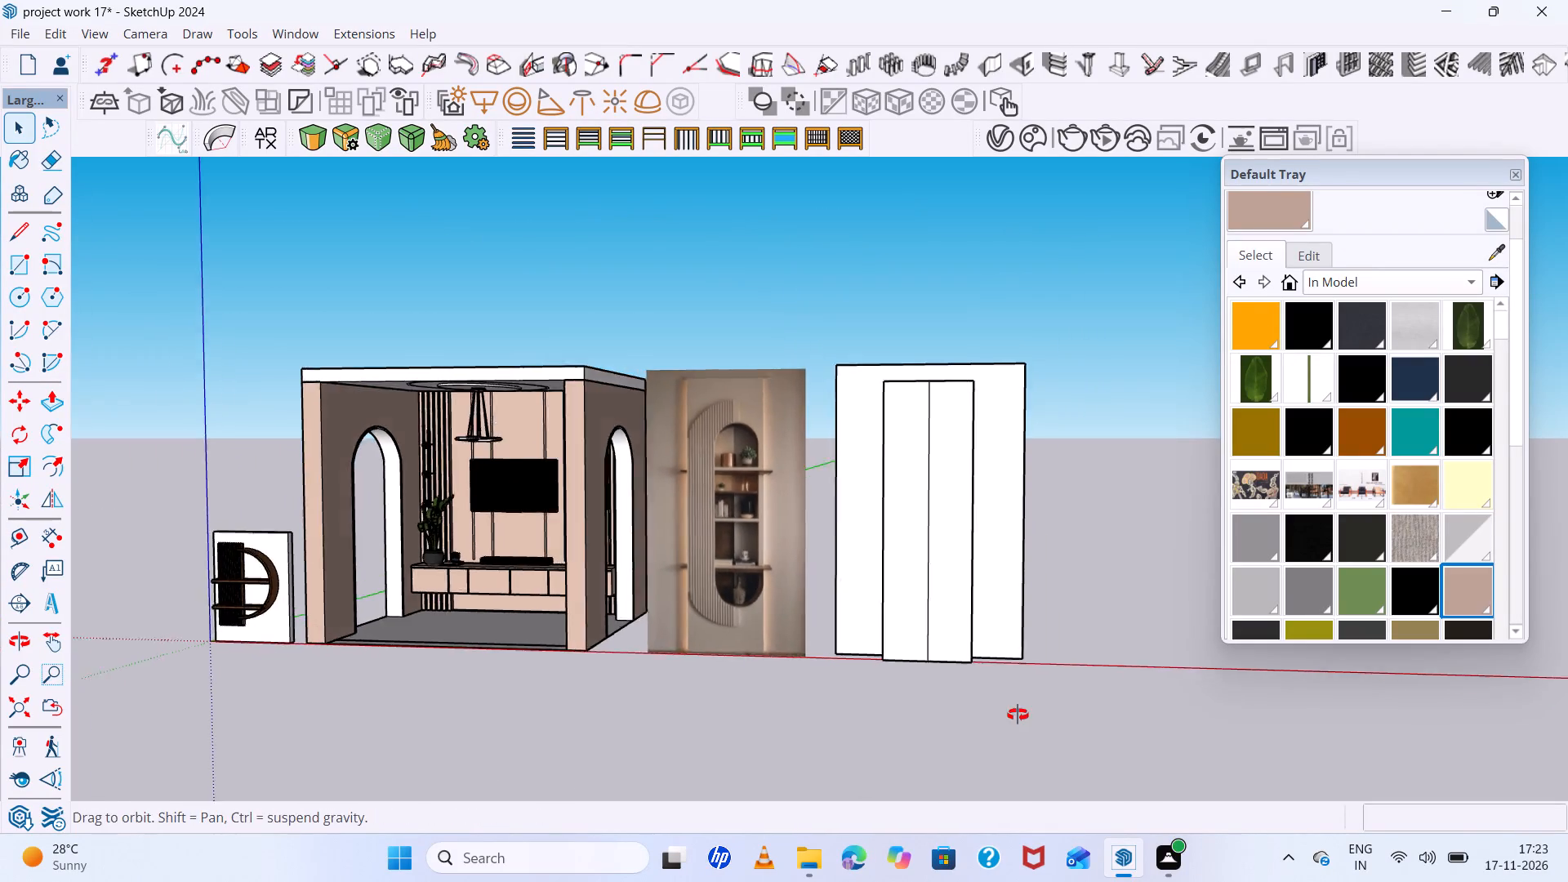
middle_drag(1018, 715, 1022, 718)
scroll(915, 611, up, 7)
scroll(889, 504, down, 5)
middle_drag(886, 504, 813, 573)
scroll(964, 416, up, 8)
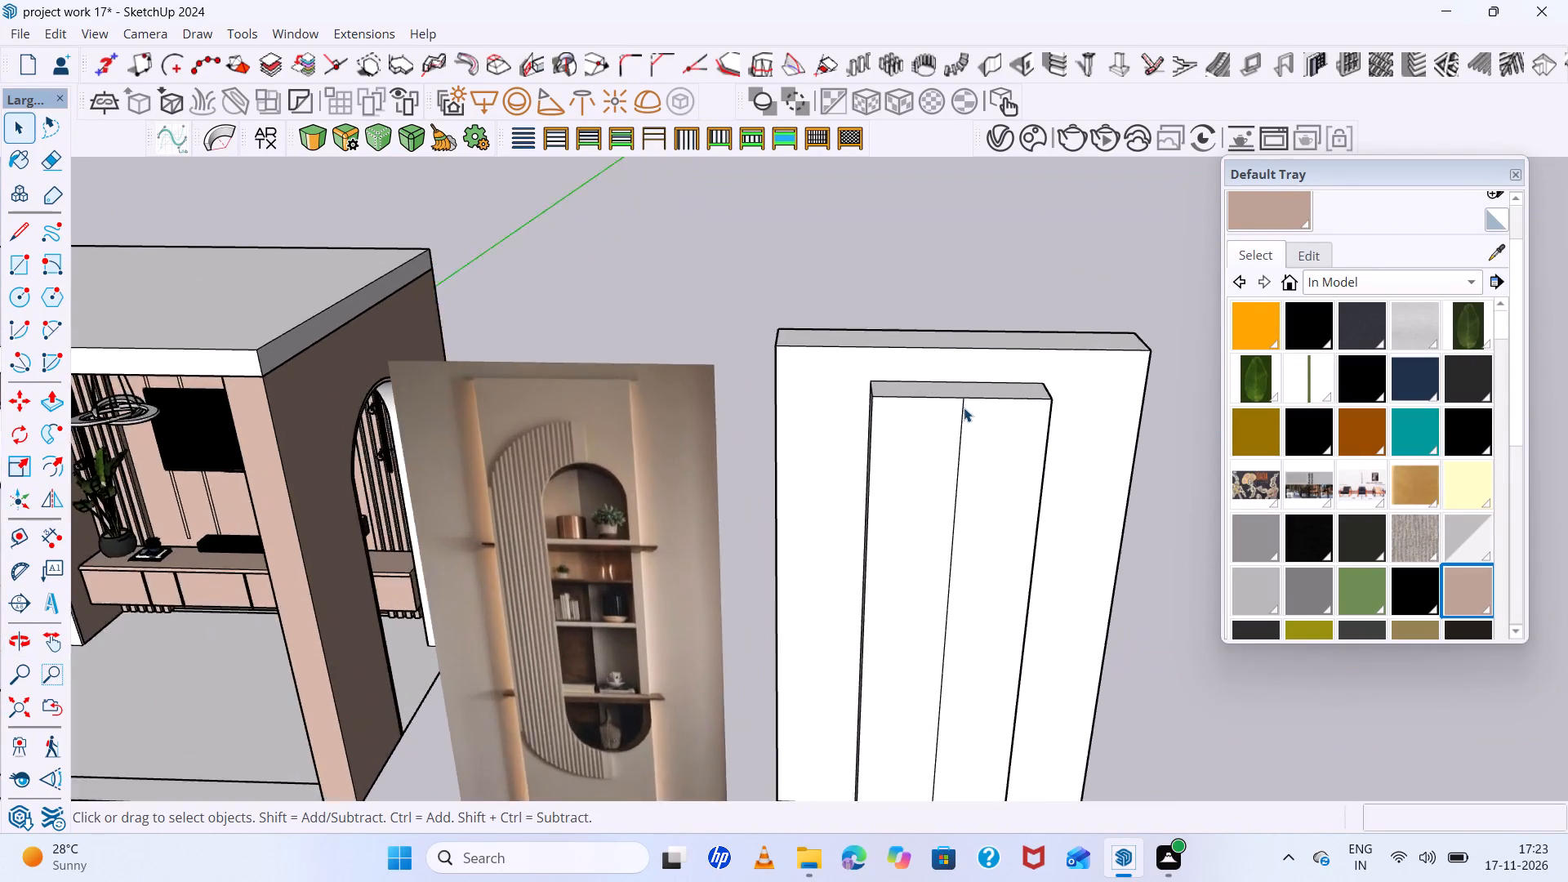
scroll(964, 408, up, 4)
middle_drag(963, 394, 942, 219)
scroll(849, 220, down, 6)
middle_drag(871, 278, 871, 204)
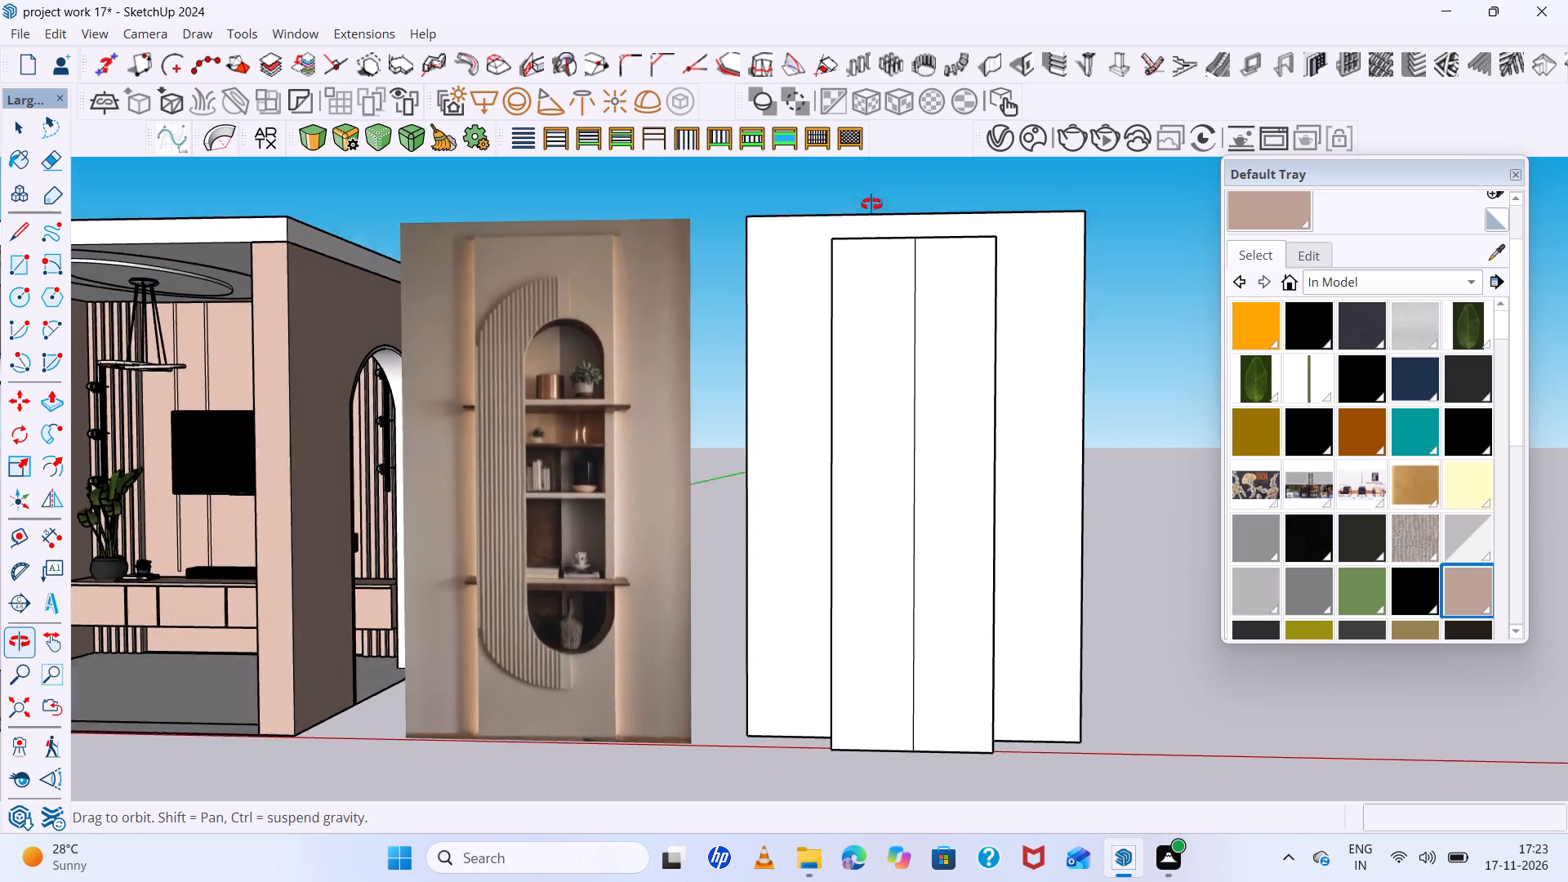
middle_drag(871, 204, 871, 203)
scroll(913, 299, up, 5)
scroll(920, 318, down, 5)
middle_drag(920, 317, 841, 269)
scroll(844, 290, up, 5)
key(space)
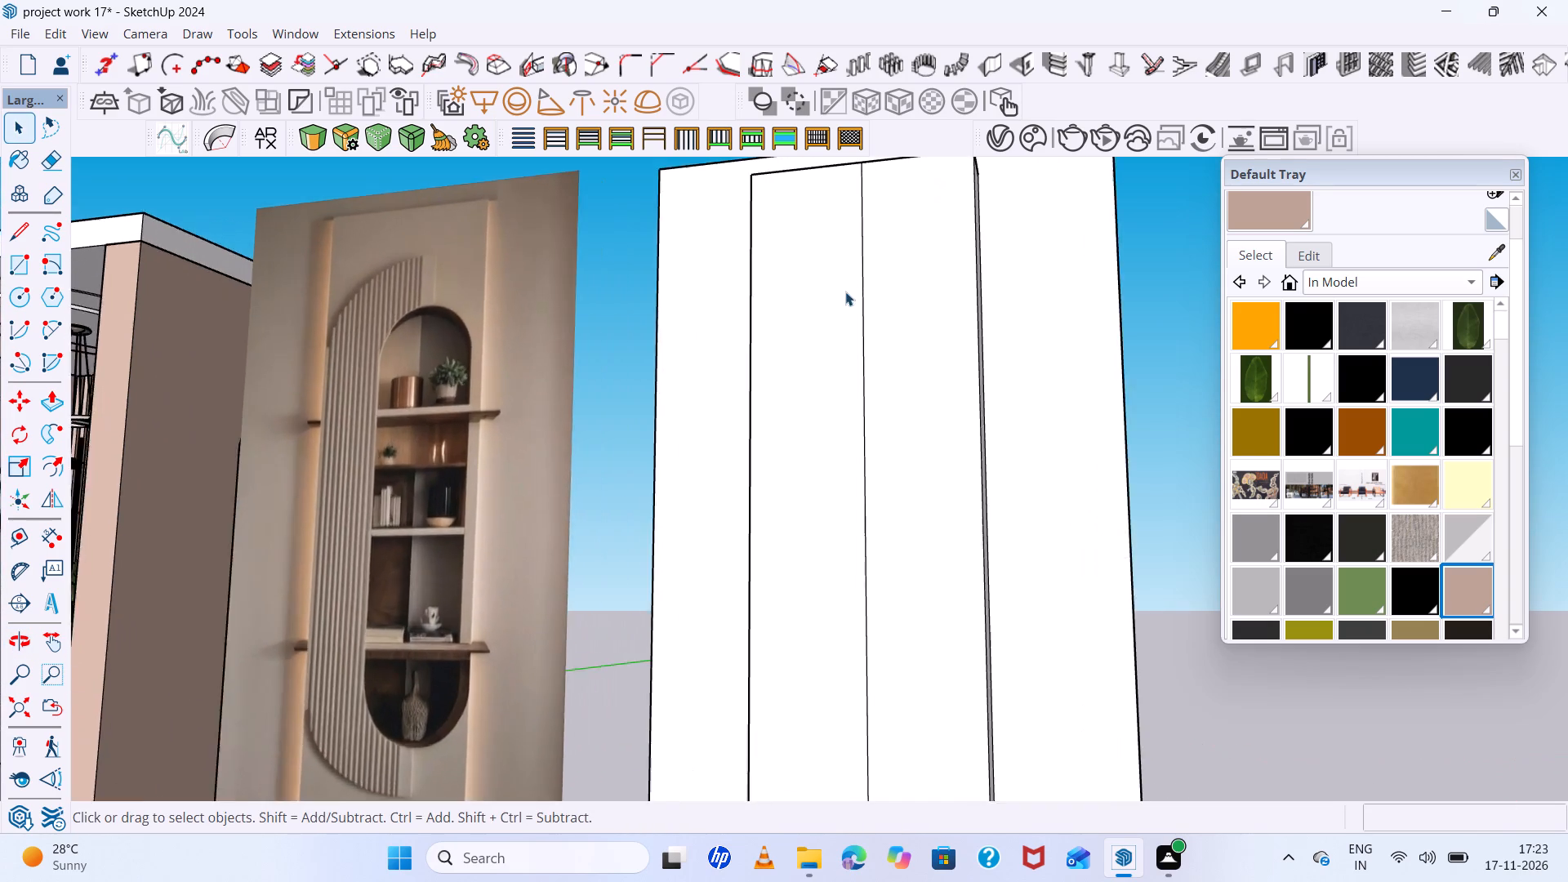
scroll(845, 292, down, 6)
scroll(857, 299, up, 6)
scroll(857, 299, down, 5)
middle_drag(857, 299, 915, 307)
scroll(834, 261, up, 5)
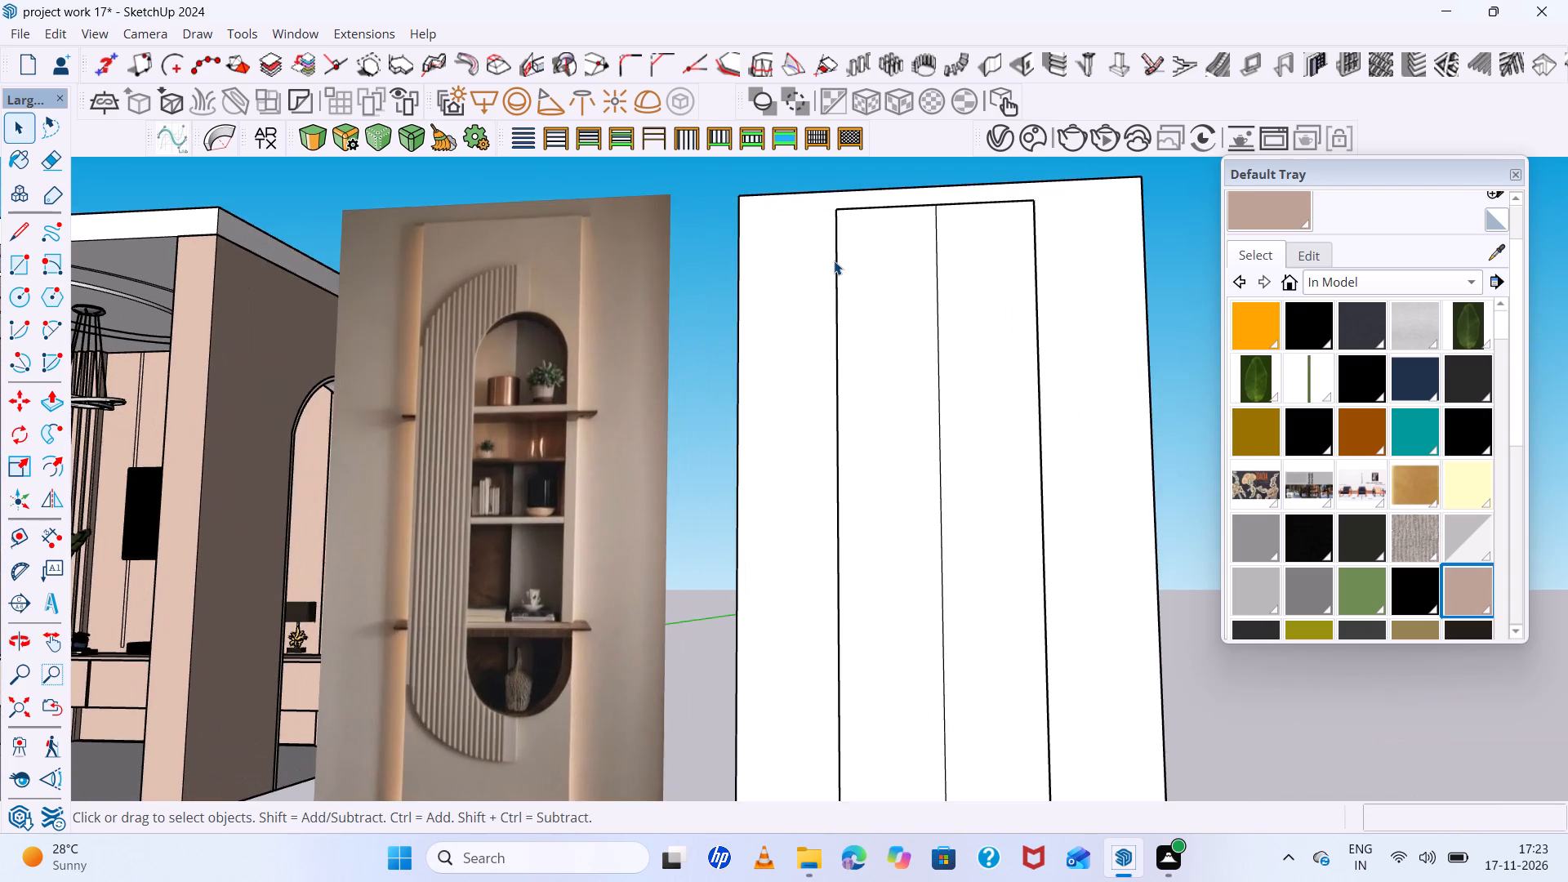
scroll(927, 275, up, 5)
middle_drag(928, 275, 988, 306)
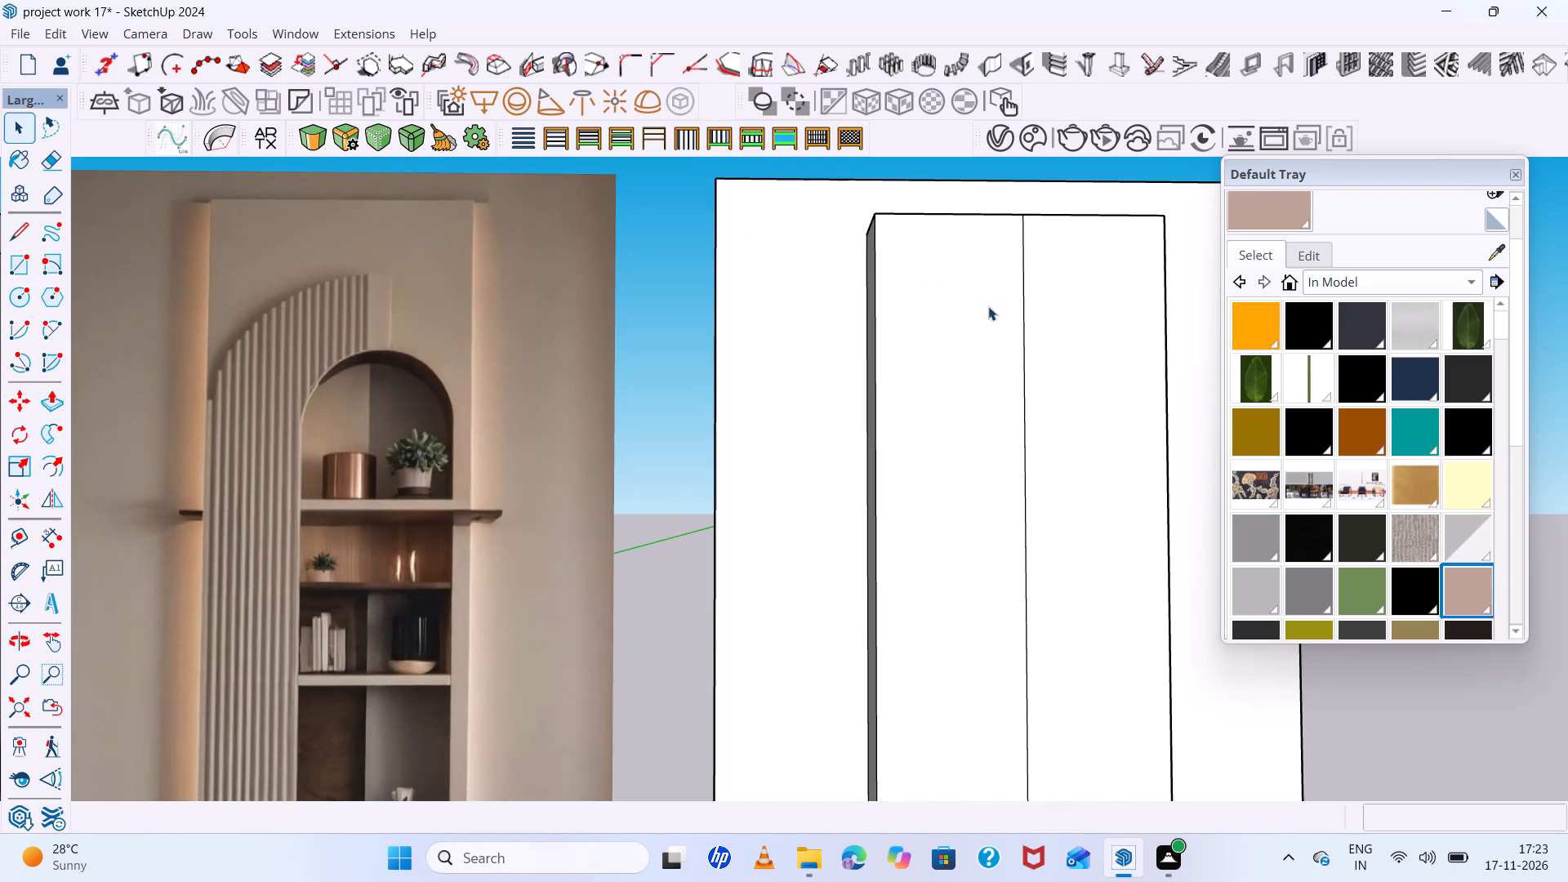
Draw an 80-segment quarter arc with about 6" bulge from the dividing line to the centre panel's left edge, tangent to that edge.
key(a)
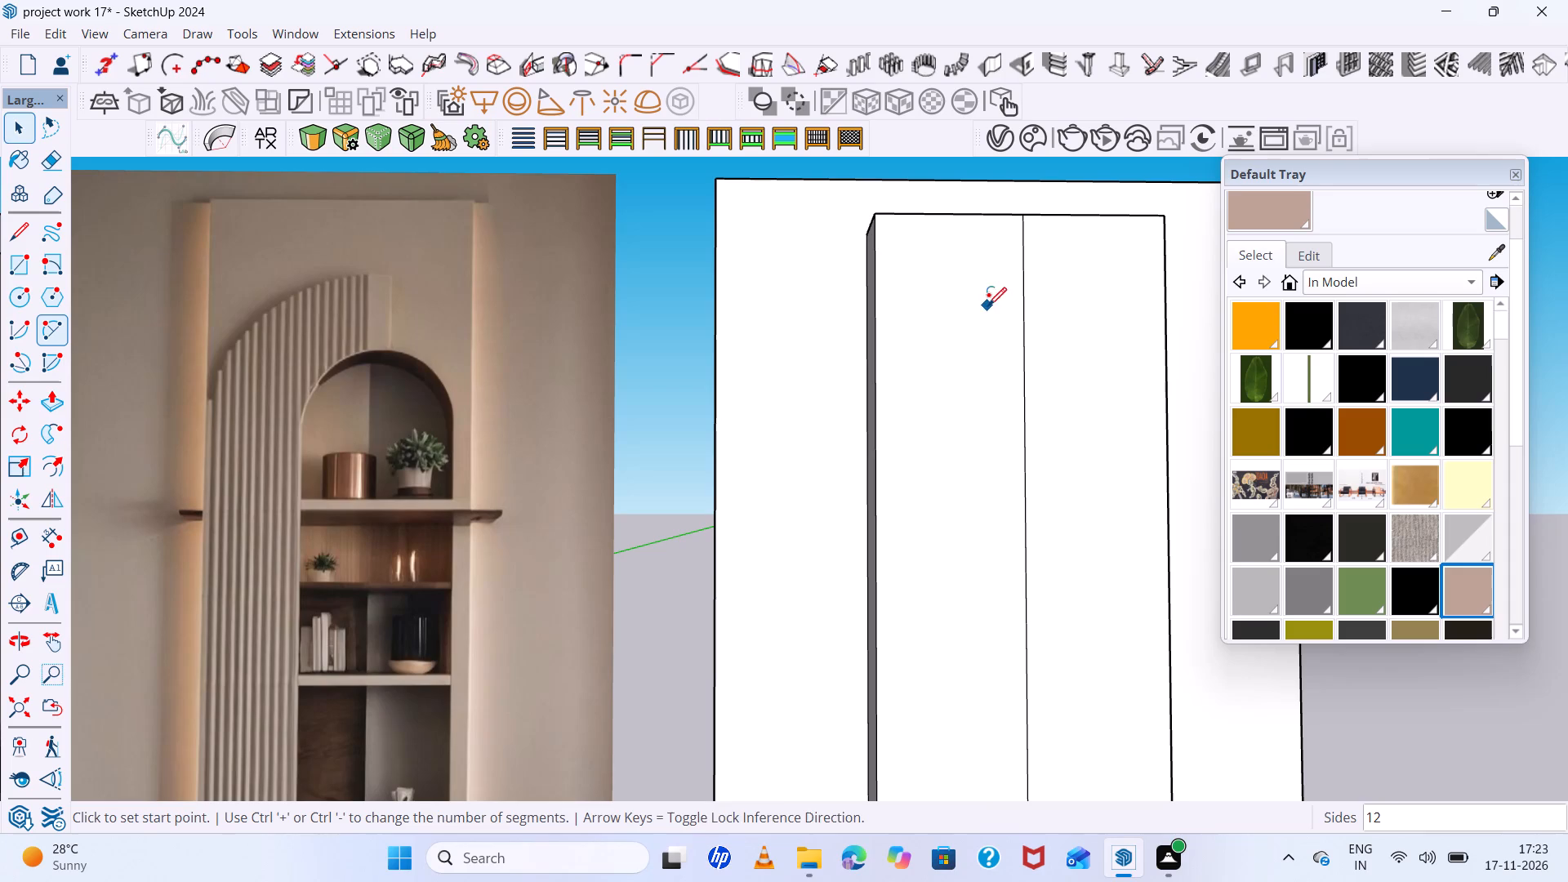
click(1019, 272)
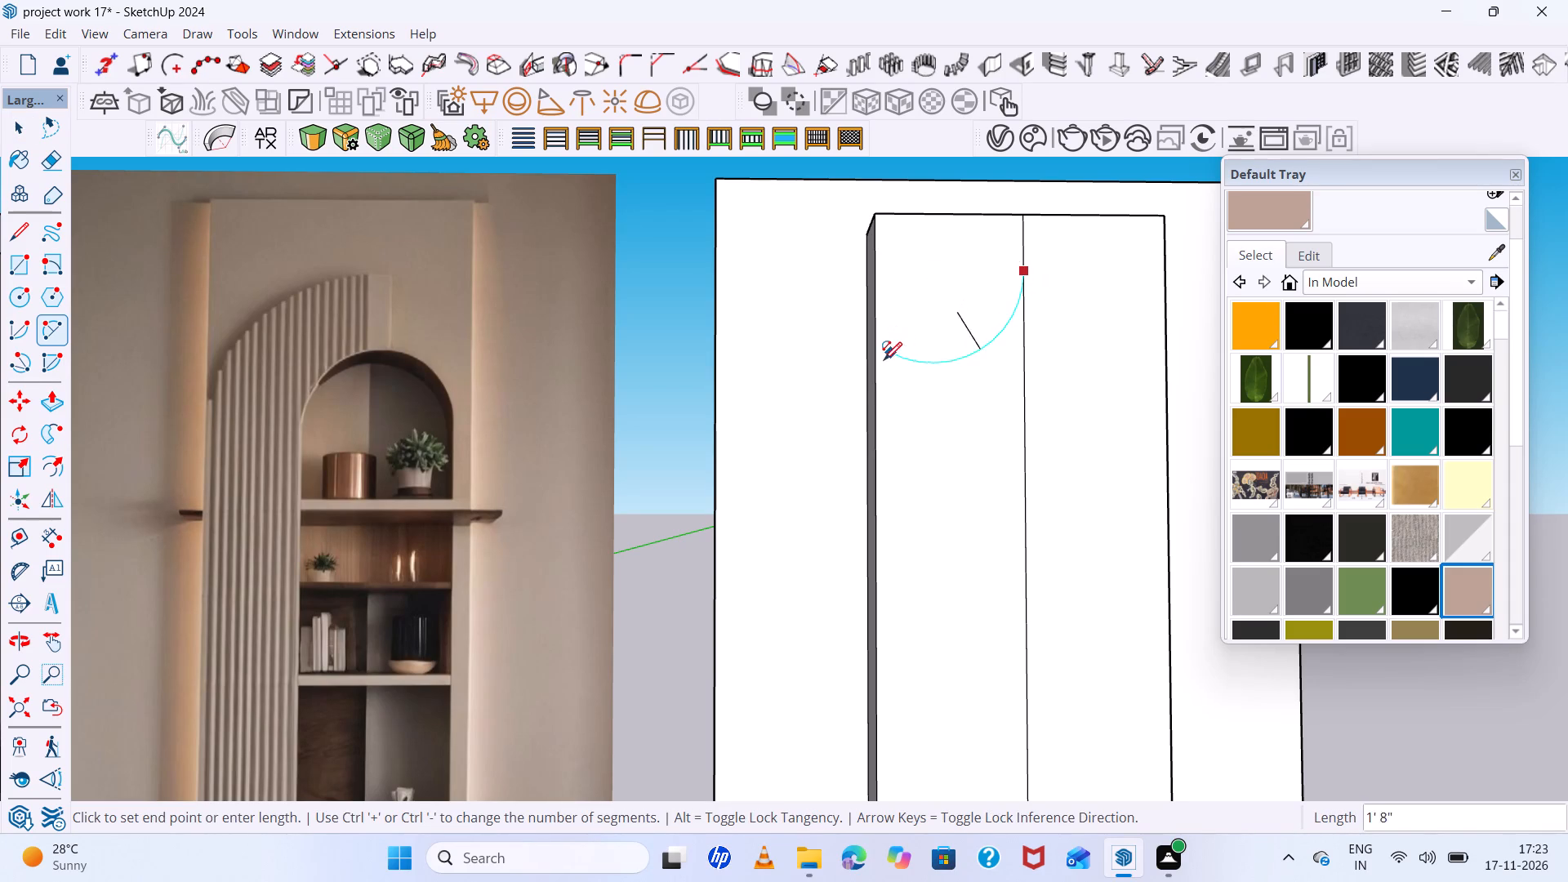
click(880, 412)
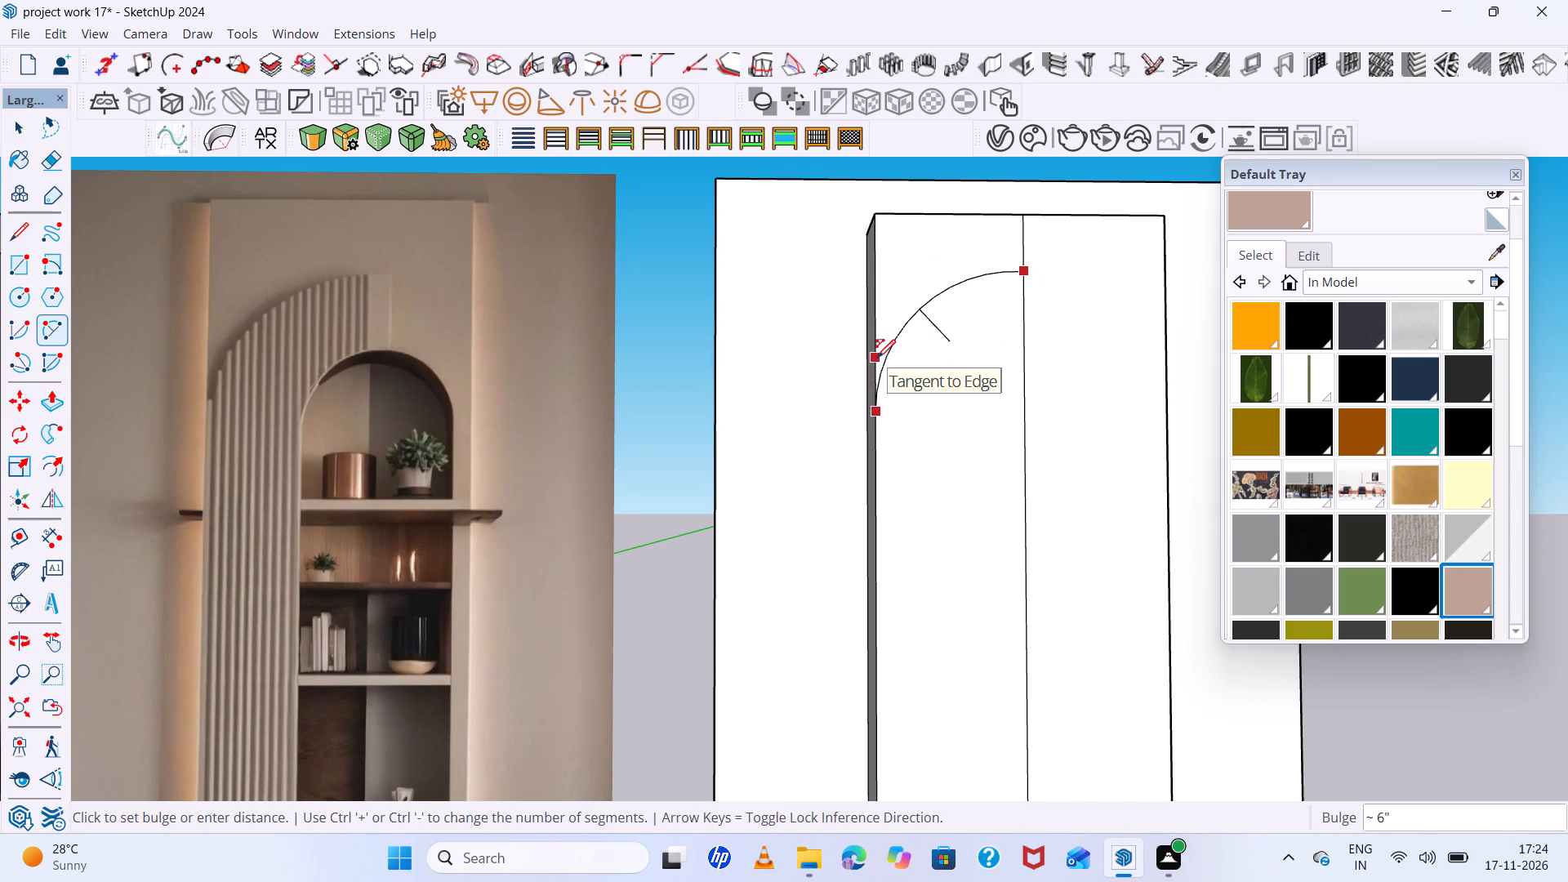
click(877, 358)
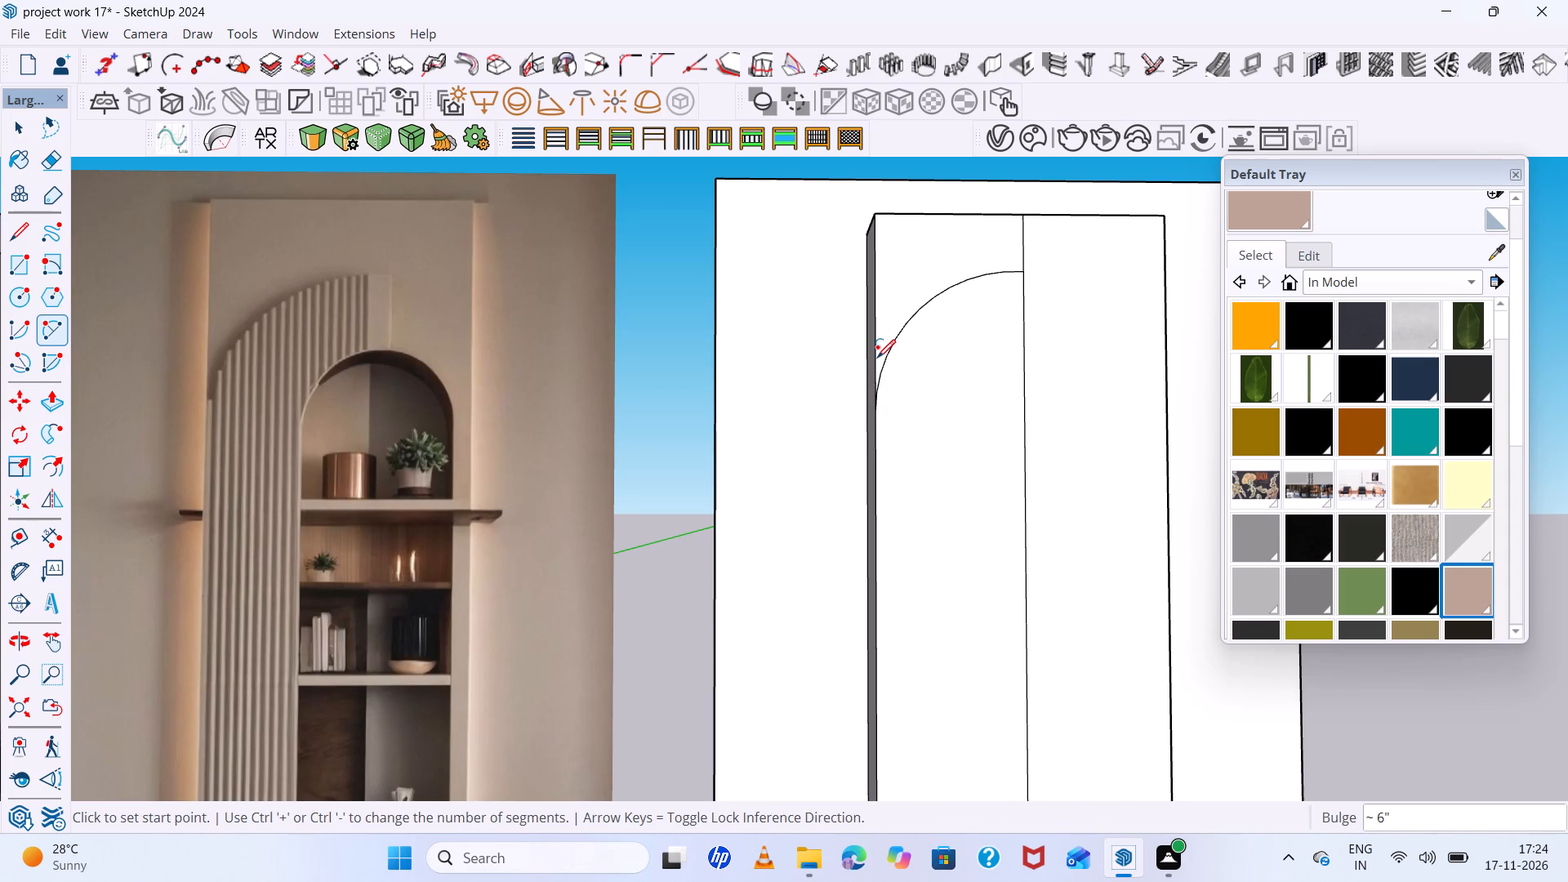
key(8)
key(0)
key(s)
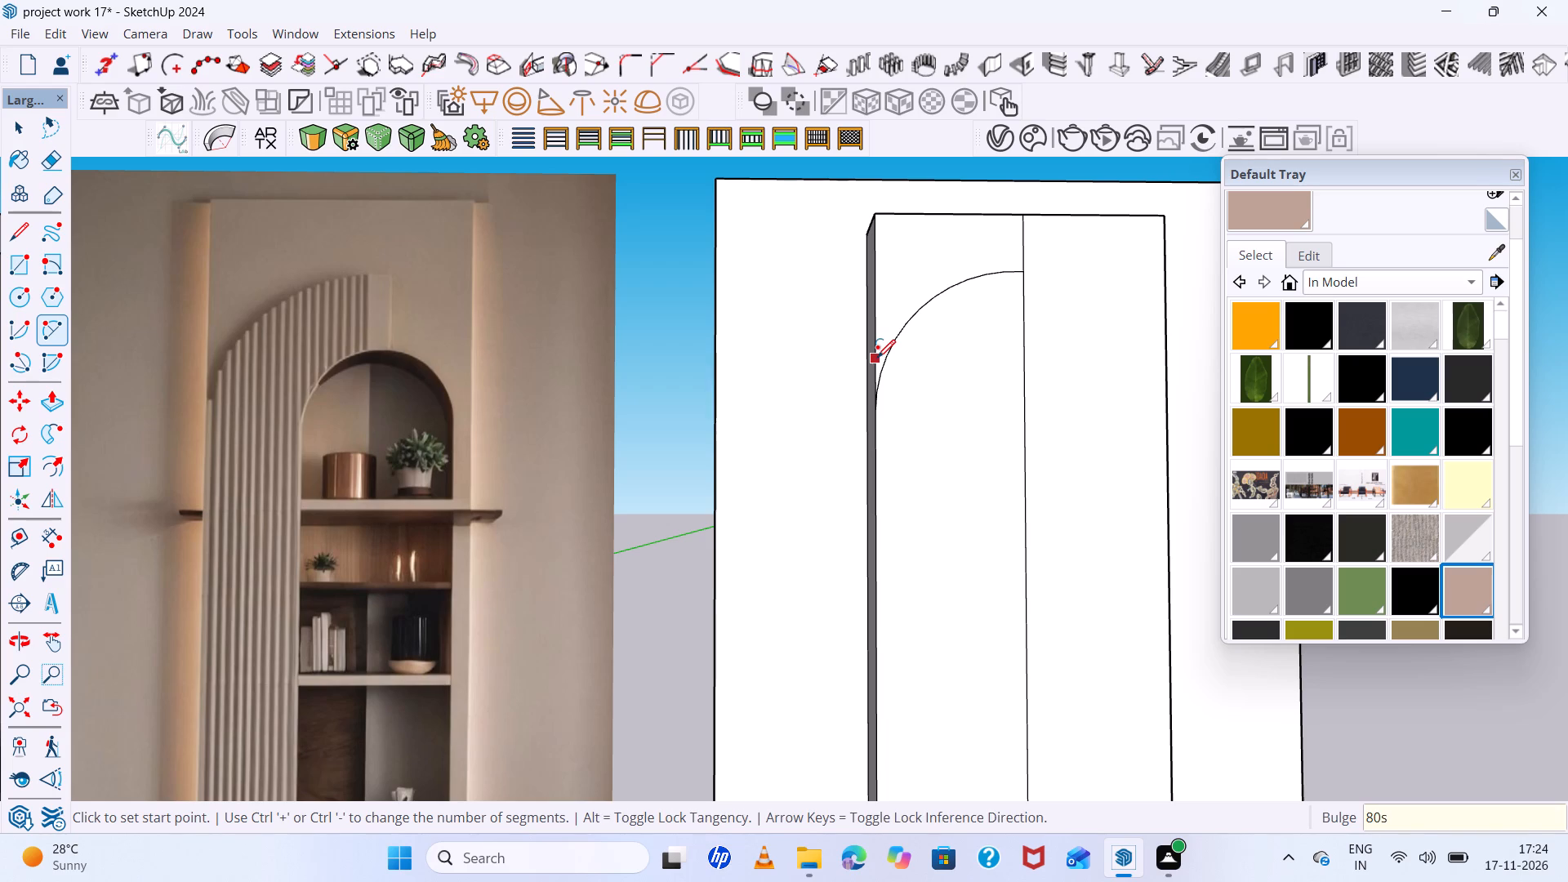
key(Return)
scroll(1042, 315, up, 2)
scroll(1015, 332, down, 6)
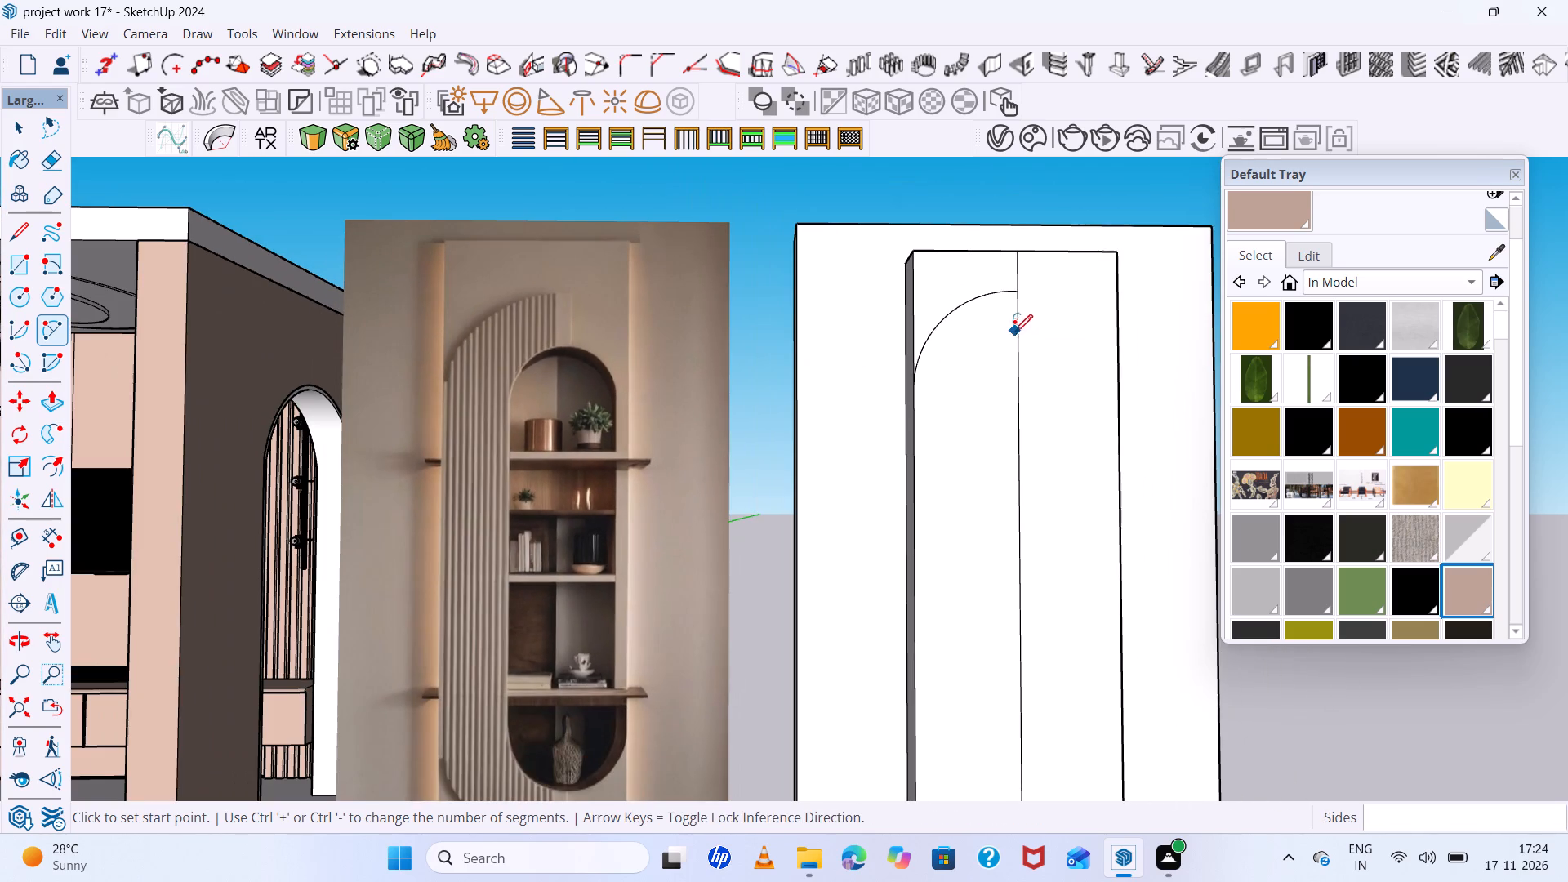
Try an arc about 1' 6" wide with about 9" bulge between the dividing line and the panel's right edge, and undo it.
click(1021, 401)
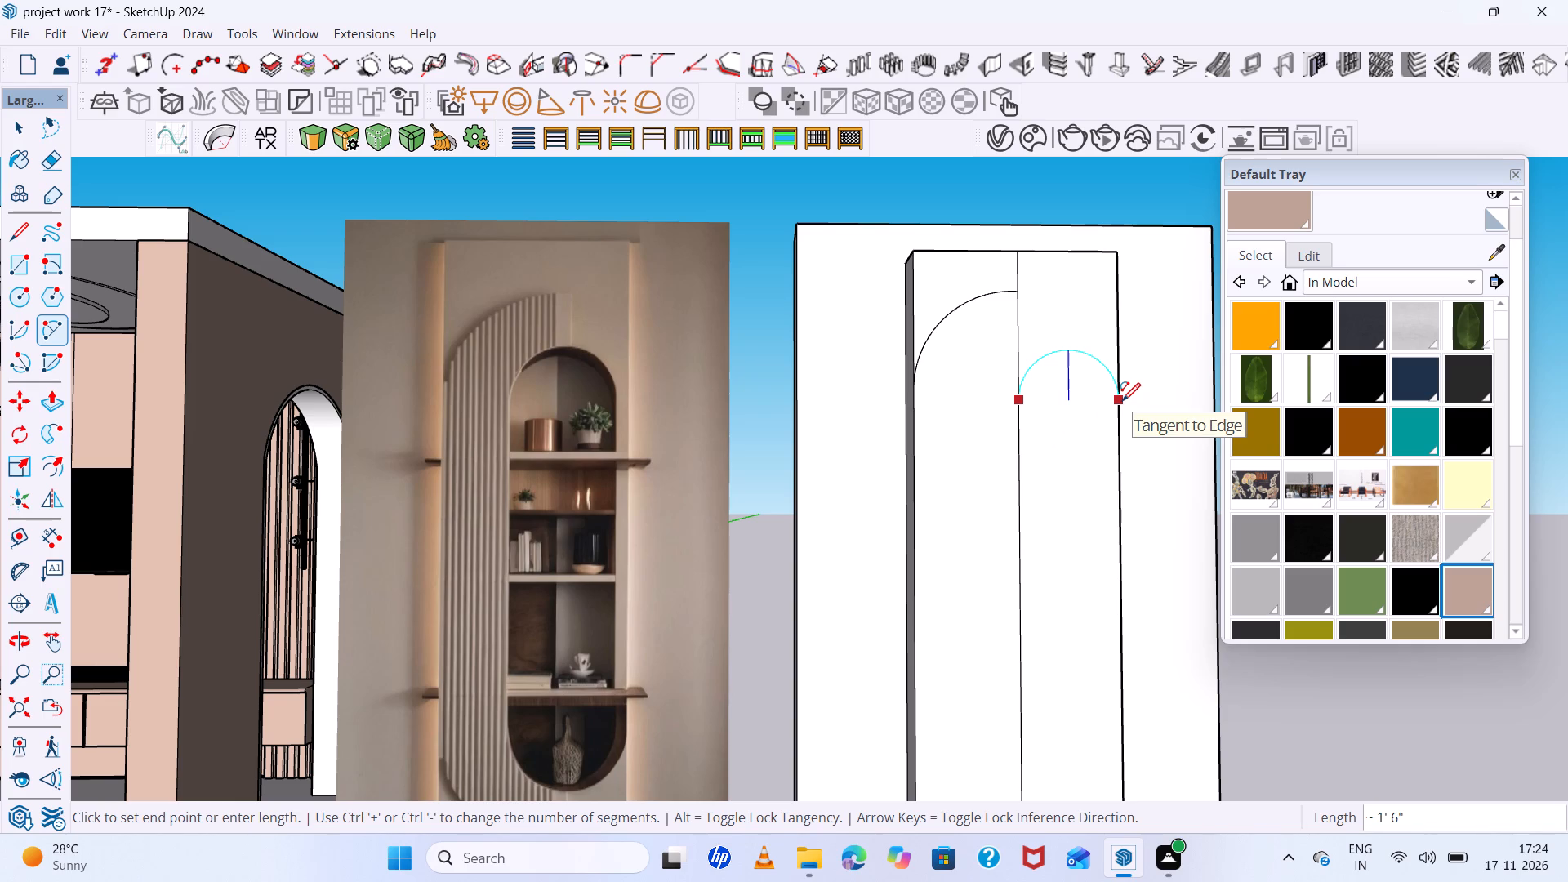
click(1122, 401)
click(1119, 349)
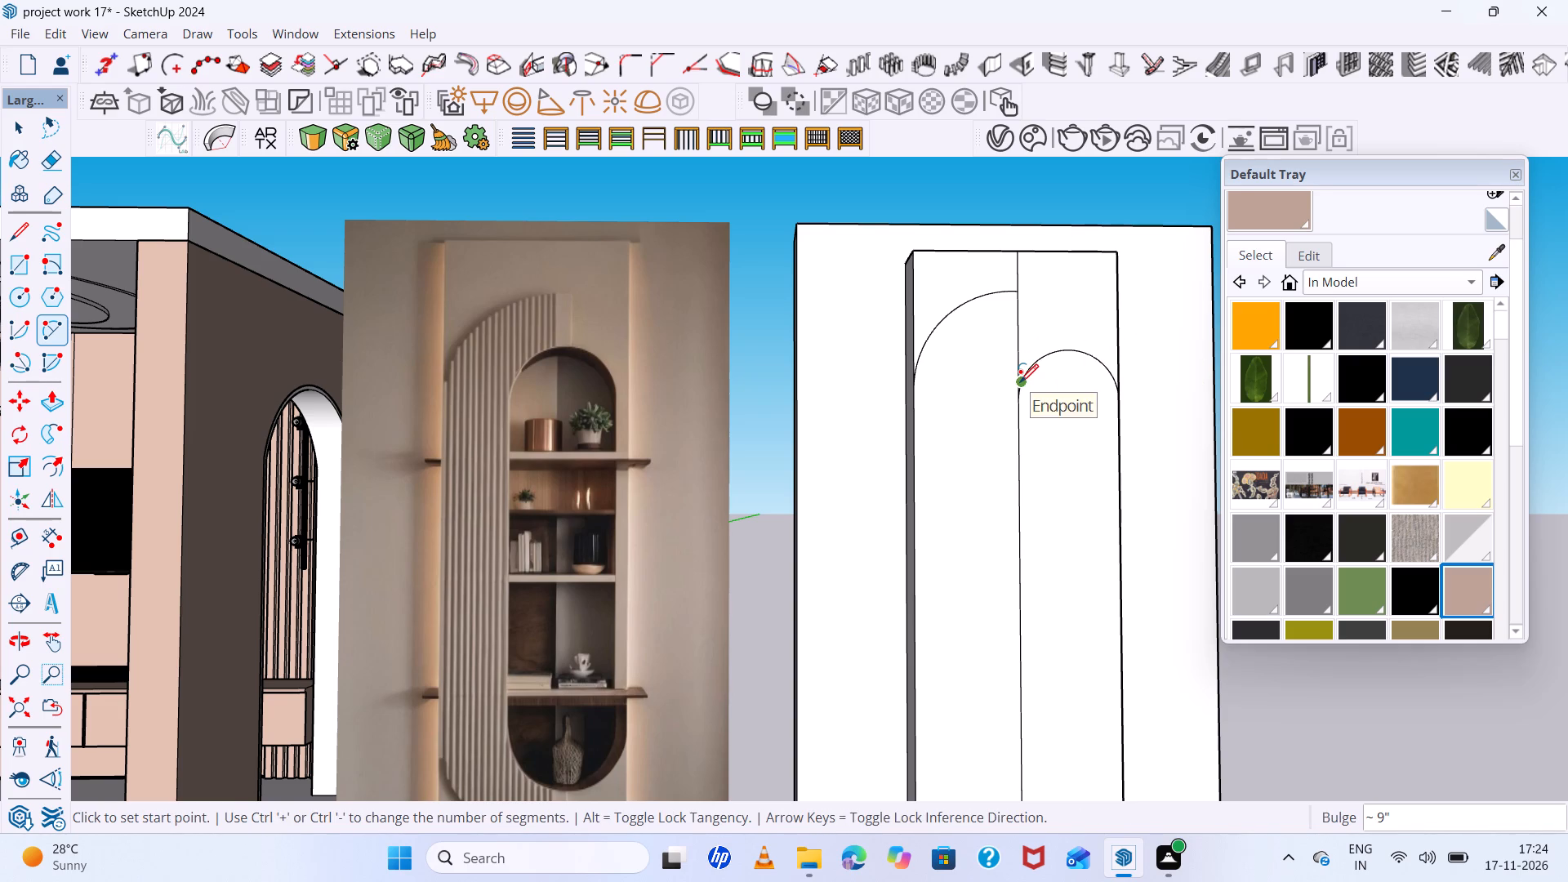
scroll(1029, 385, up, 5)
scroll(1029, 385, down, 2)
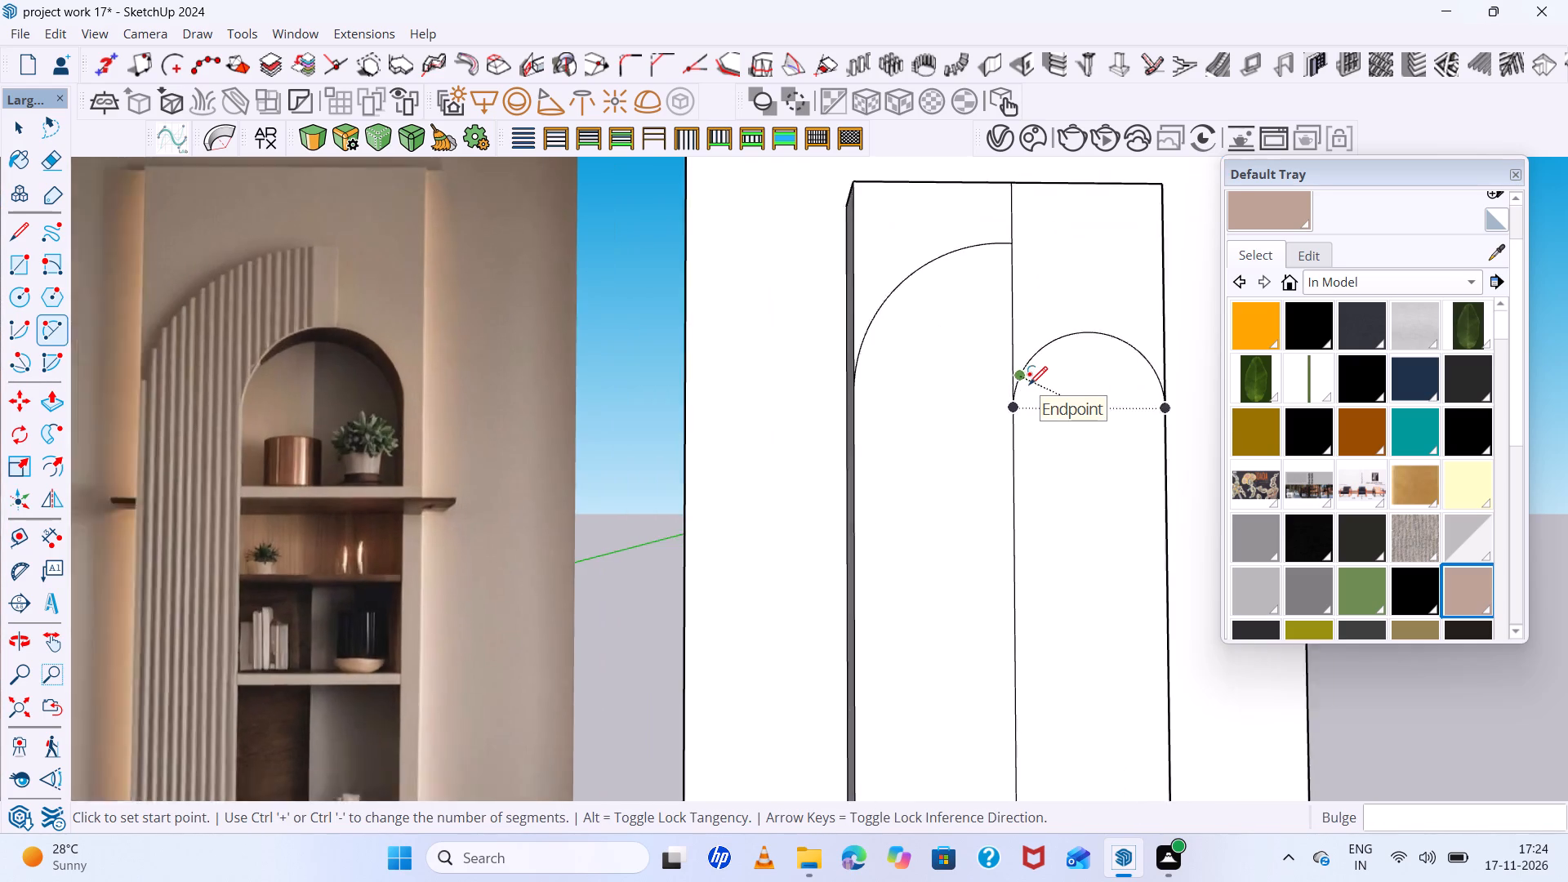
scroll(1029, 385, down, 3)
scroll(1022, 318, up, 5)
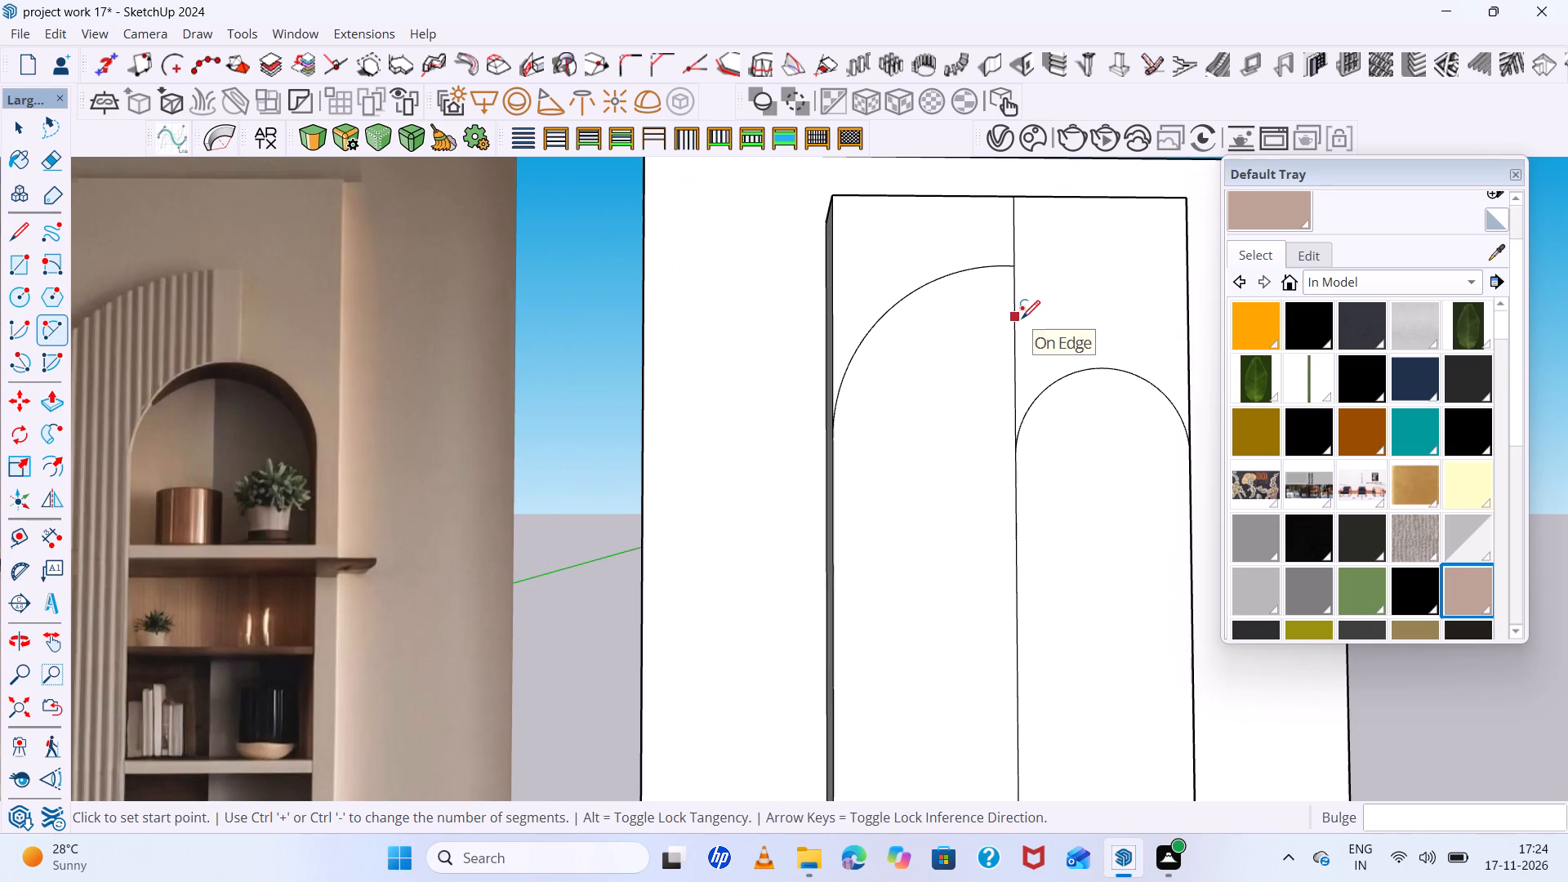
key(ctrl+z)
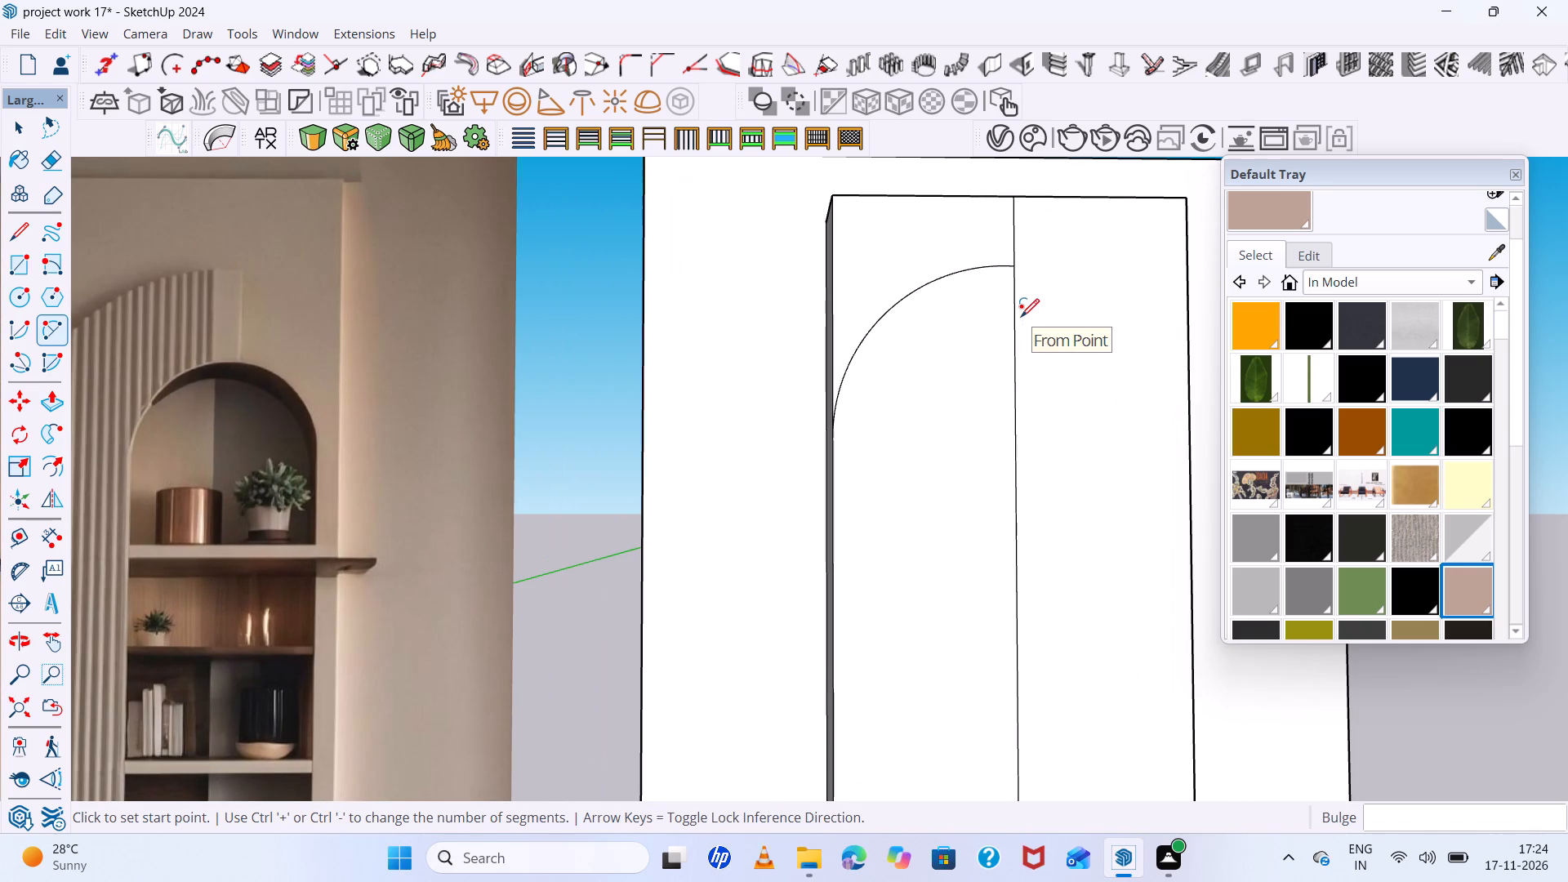
Draw a niche arc with about 9" bulge from inside the panel's left half across the dividing line to its right edge.
scroll(932, 372, down, 2)
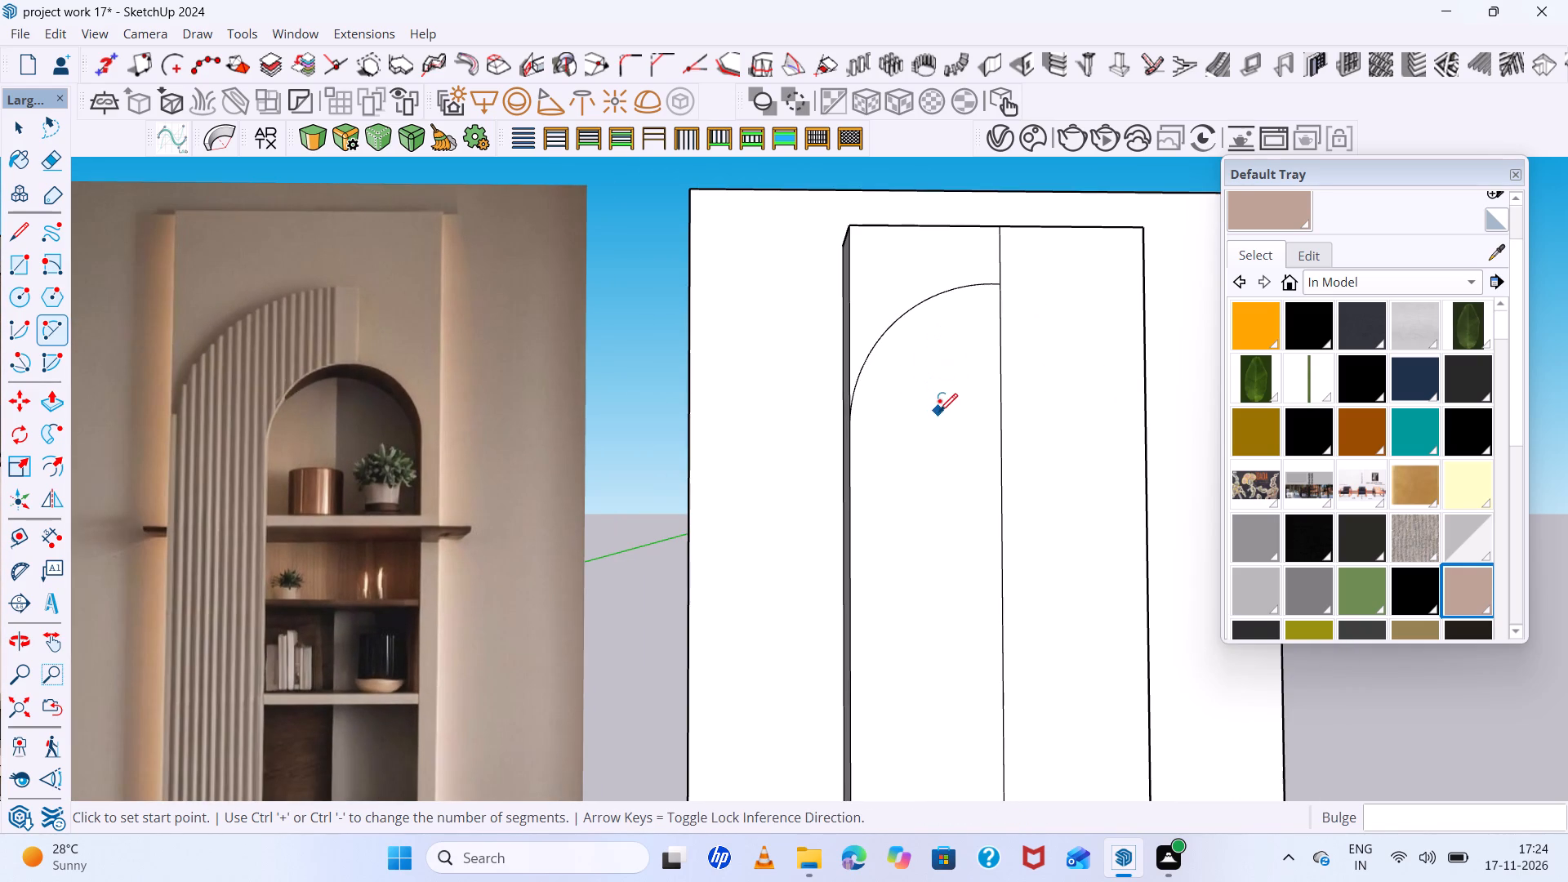
click(939, 412)
click(1150, 414)
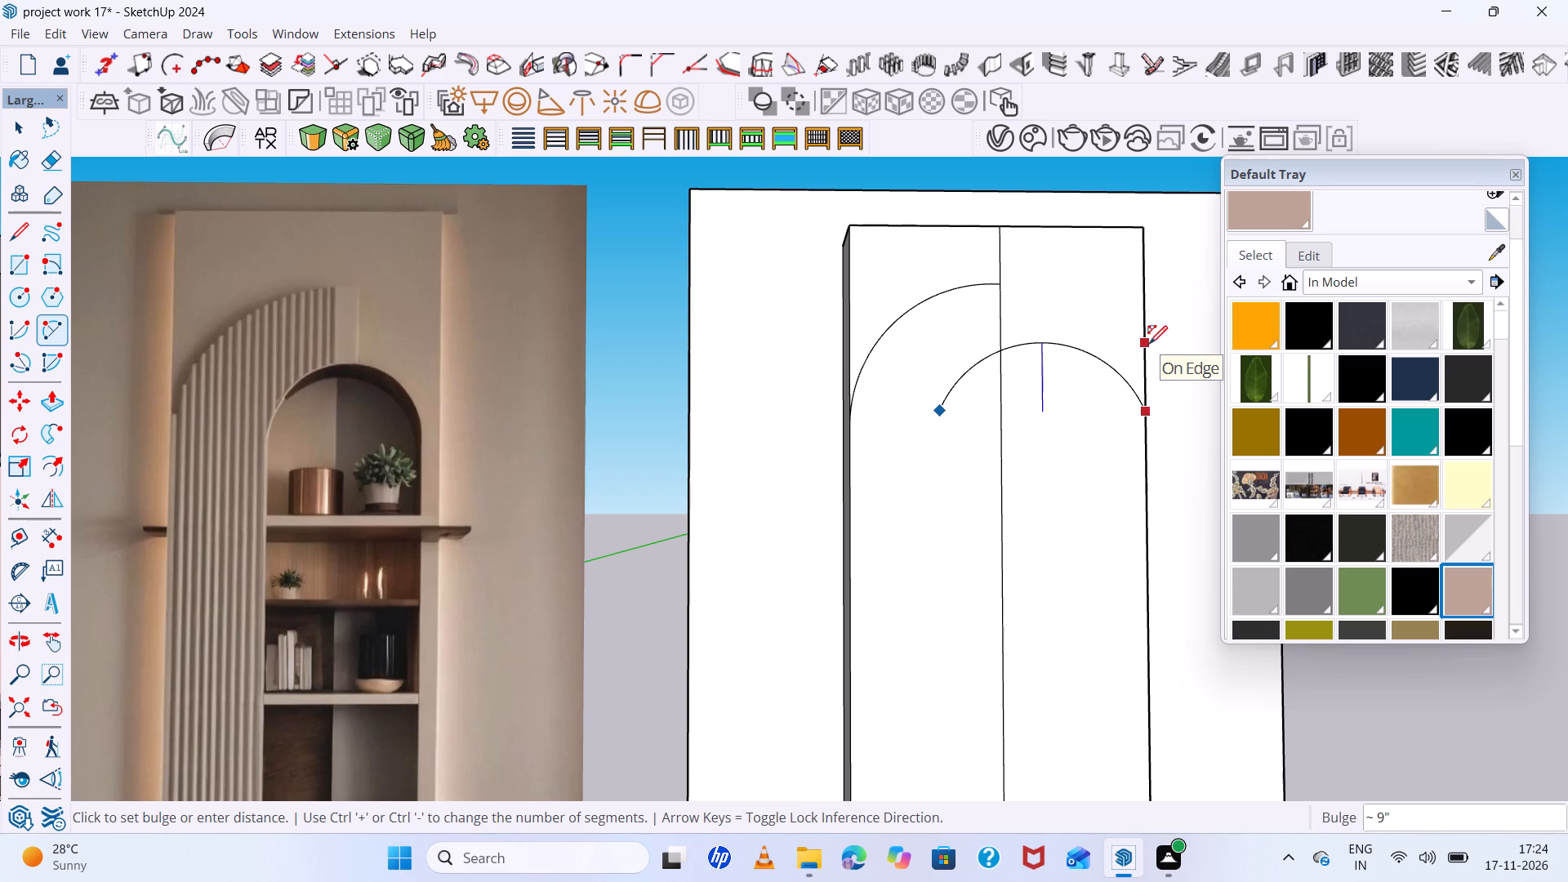
click(1149, 344)
scroll(977, 383, up, 5)
scroll(966, 367, down, 2)
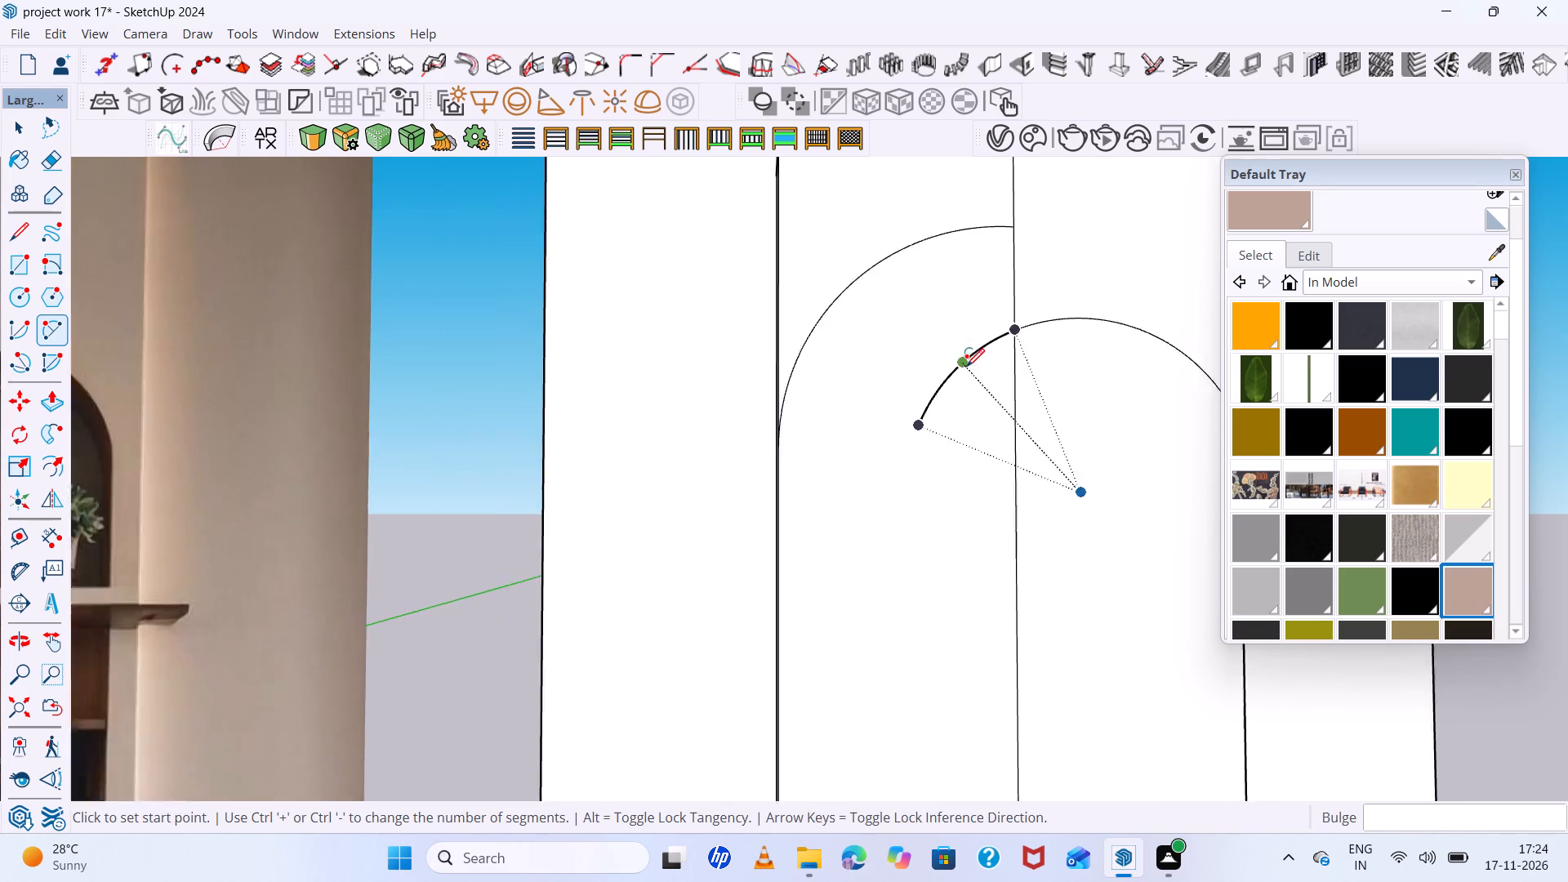
Erase the part of the vertical dividing line below the niche arc.
scroll(966, 367, down, 4)
key(e)
drag(1002, 407, 986, 420)
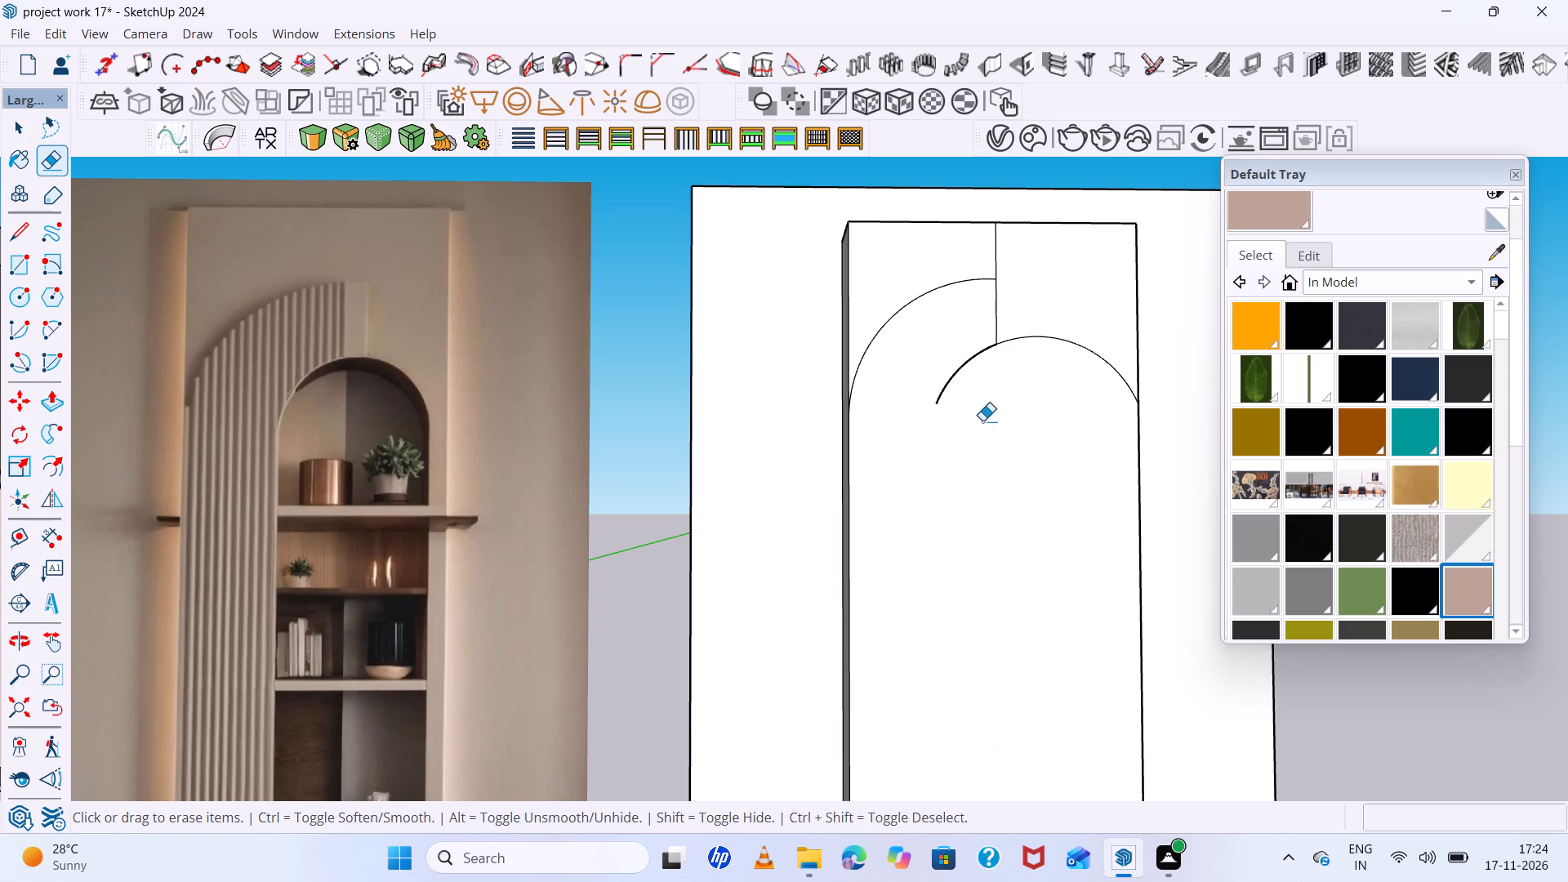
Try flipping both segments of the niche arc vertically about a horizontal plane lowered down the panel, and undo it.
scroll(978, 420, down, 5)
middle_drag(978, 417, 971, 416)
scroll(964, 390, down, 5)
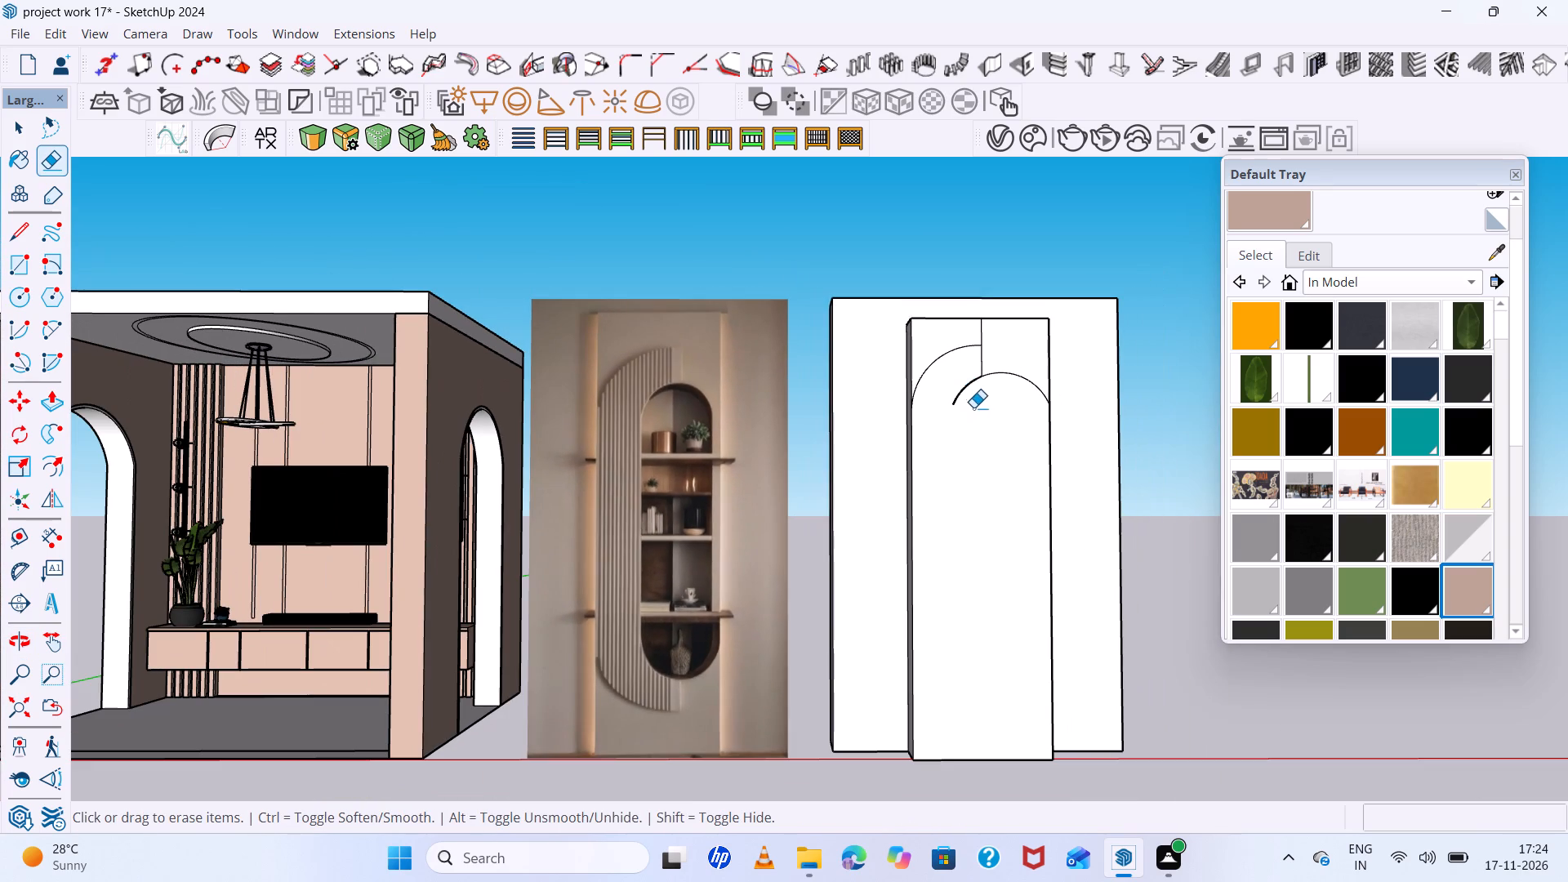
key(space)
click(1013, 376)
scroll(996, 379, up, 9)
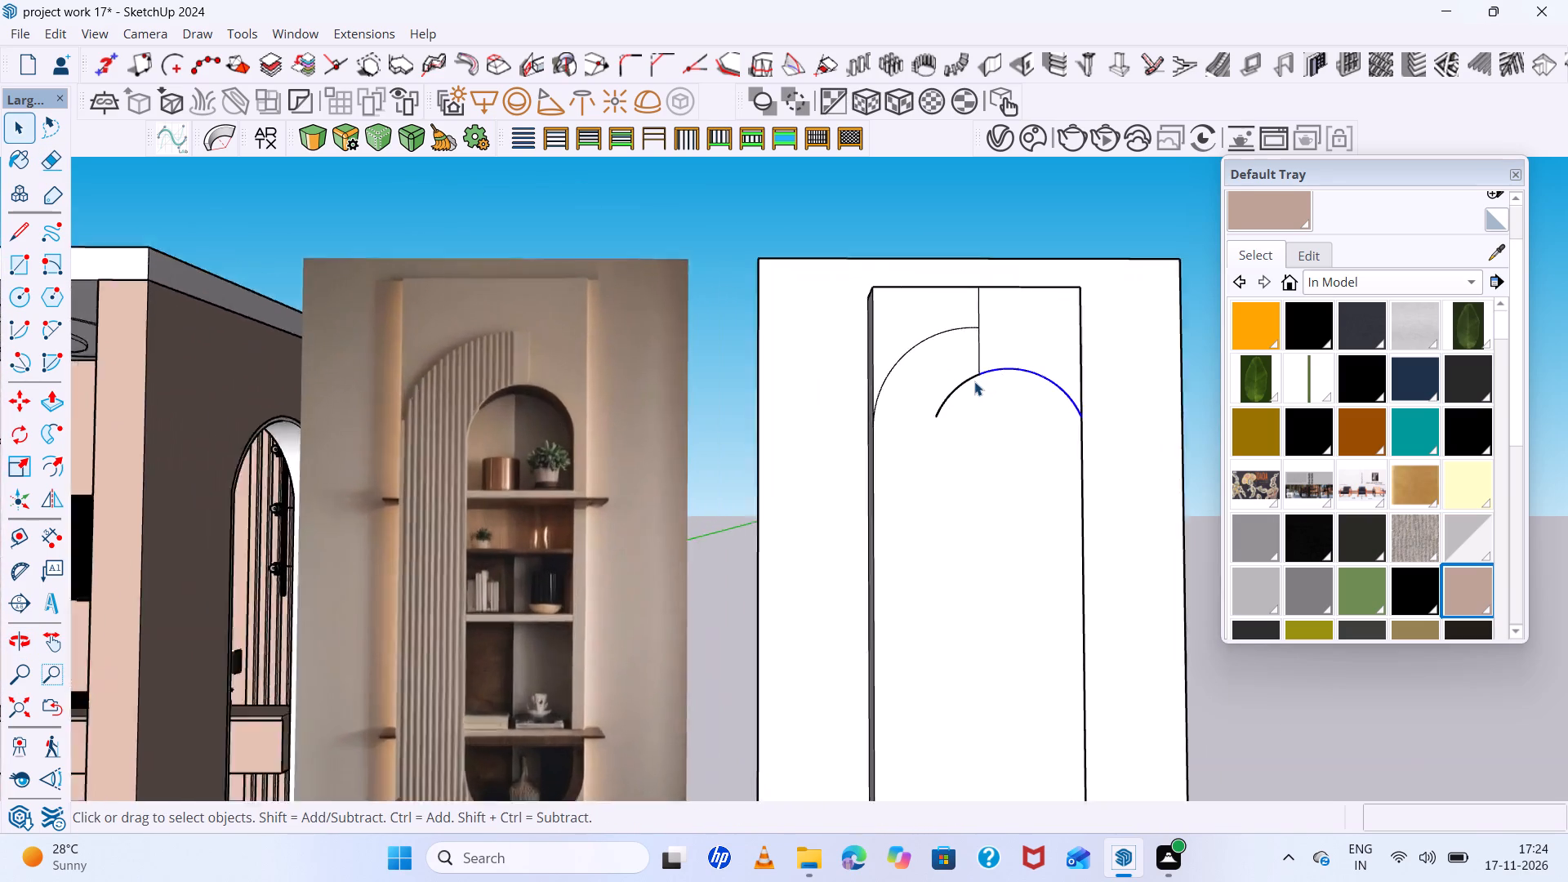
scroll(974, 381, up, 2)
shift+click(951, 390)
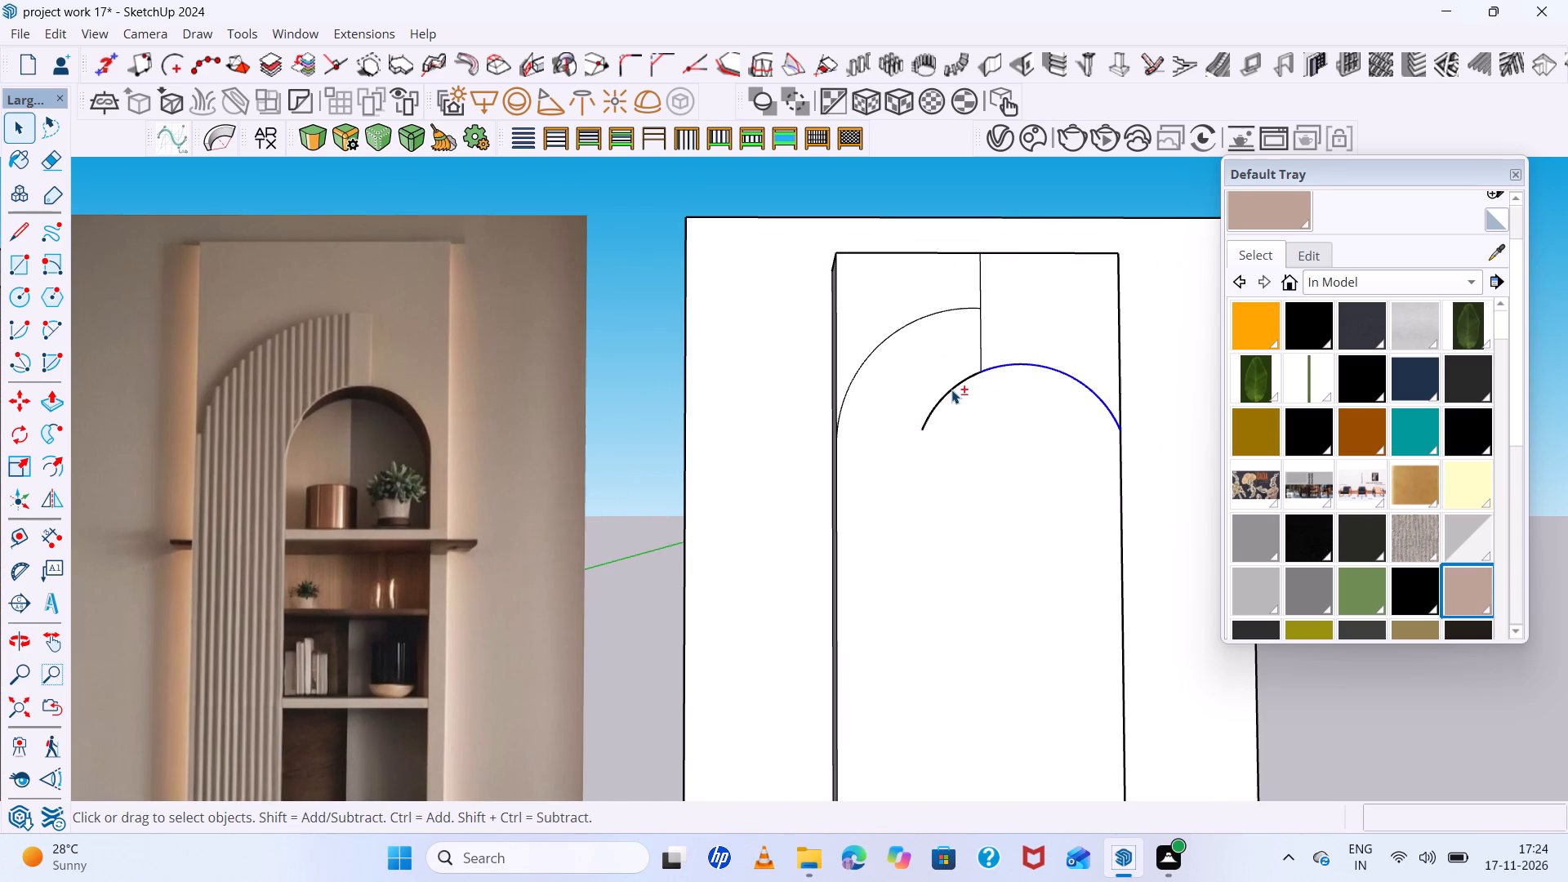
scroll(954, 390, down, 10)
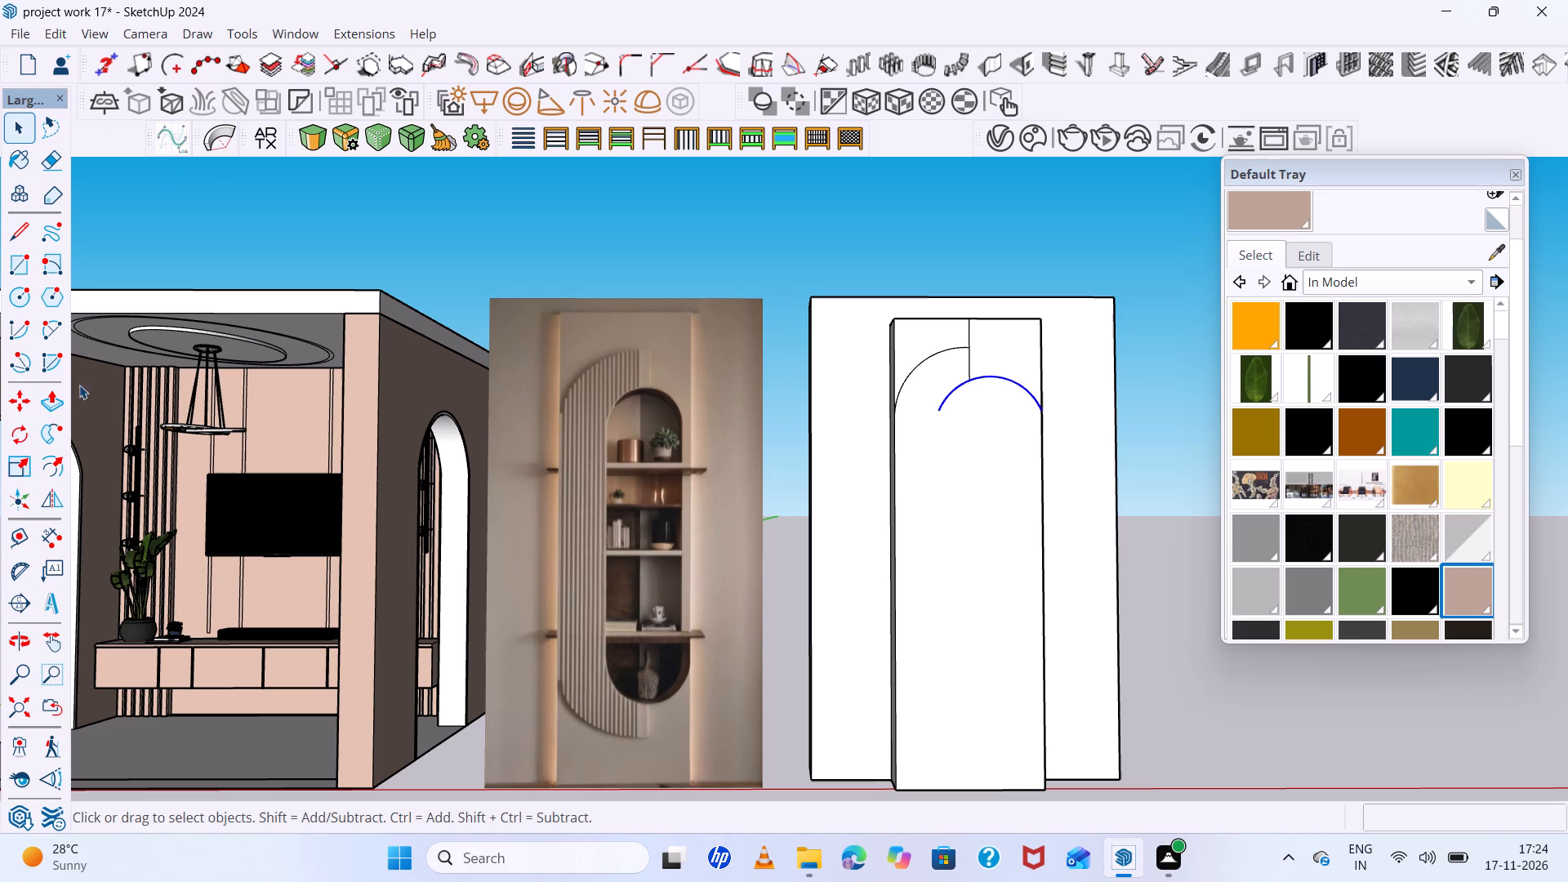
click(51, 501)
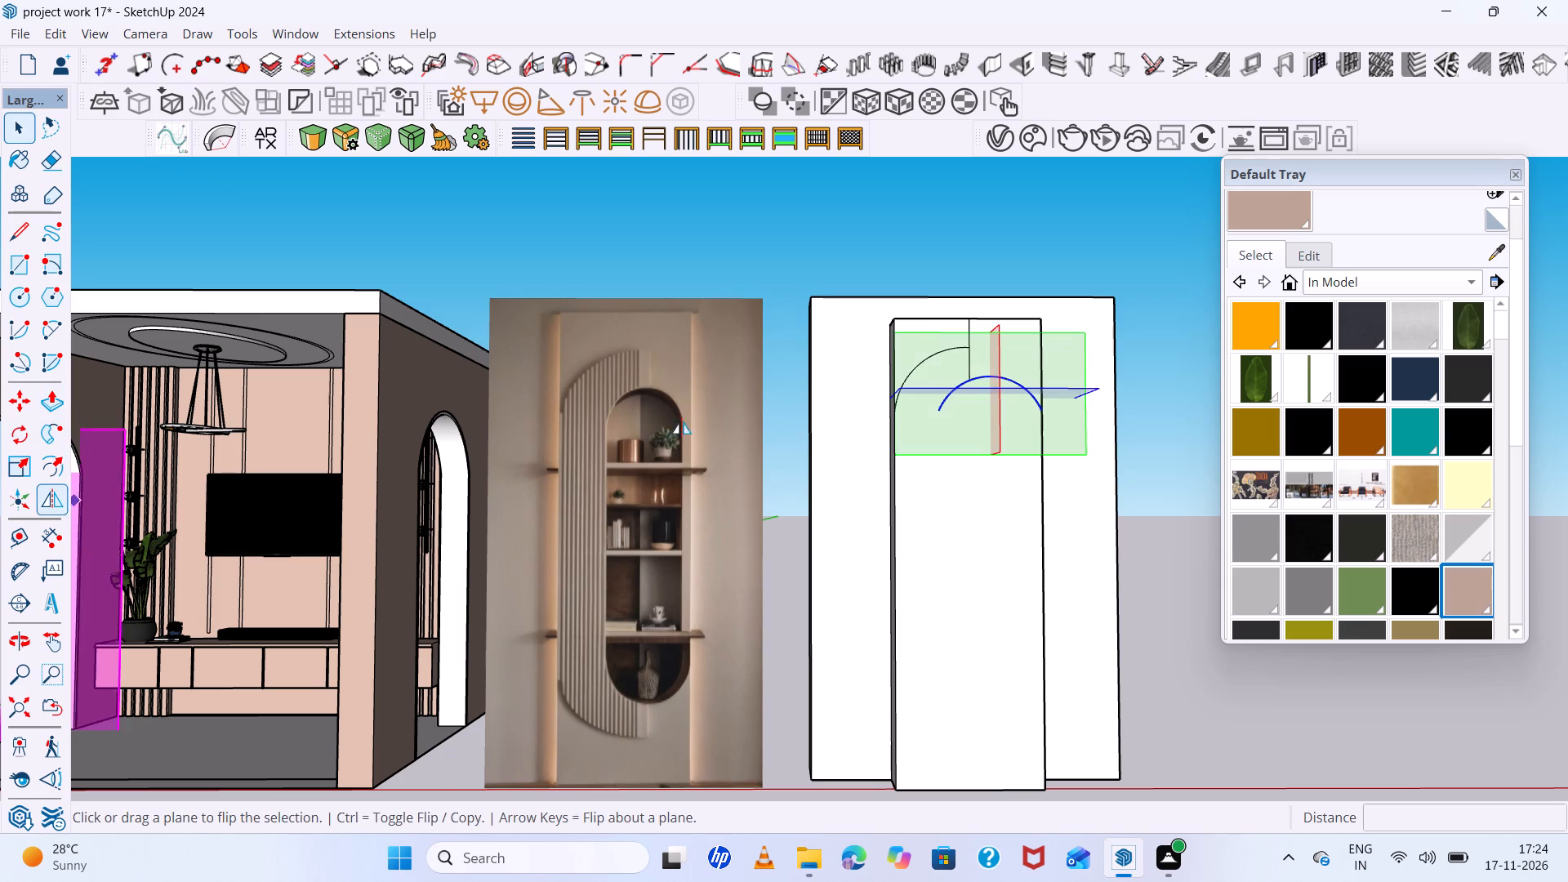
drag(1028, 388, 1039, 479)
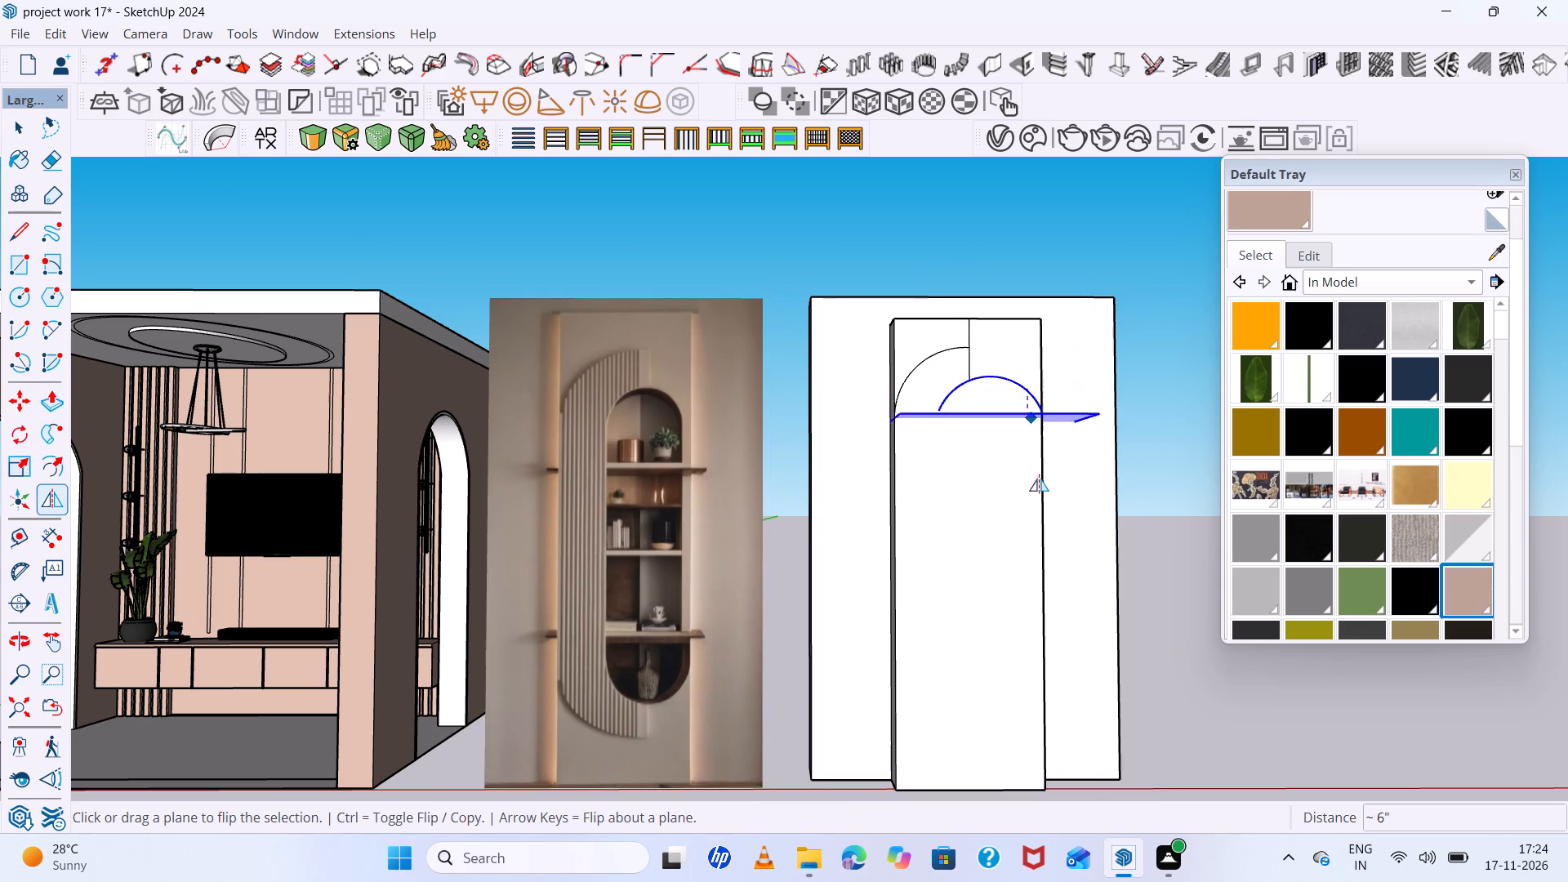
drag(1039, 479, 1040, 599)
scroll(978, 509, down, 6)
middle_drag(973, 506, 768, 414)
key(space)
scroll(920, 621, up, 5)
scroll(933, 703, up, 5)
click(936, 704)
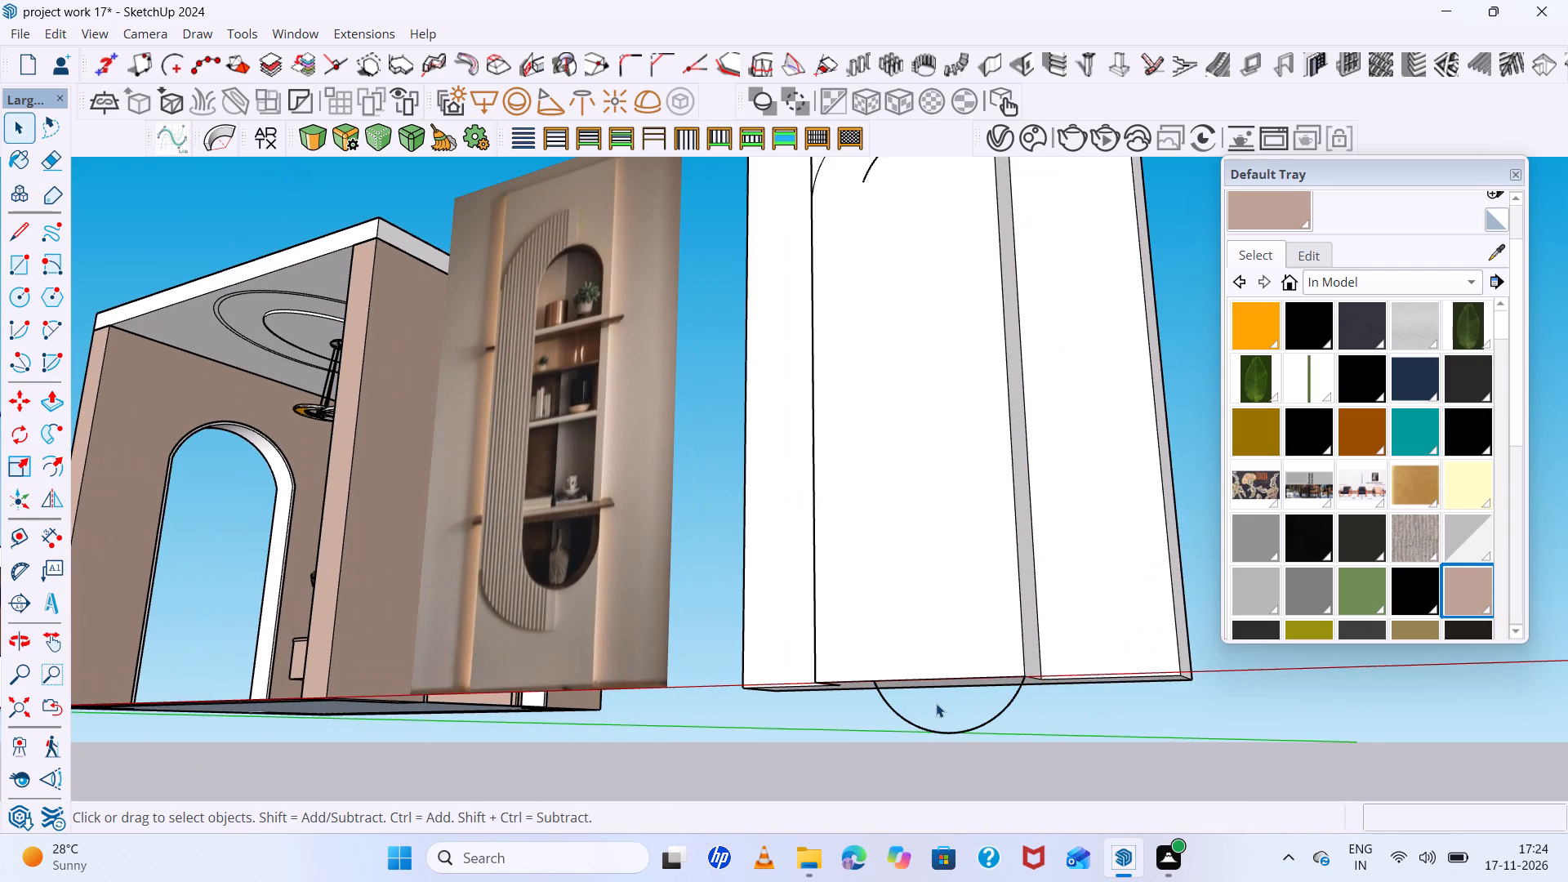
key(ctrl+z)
Flip both segments of the niche arc vertically about a horizontal plane lowered about 3' 3", towards the panel's lower end.
scroll(883, 608, down, 4)
middle_drag(966, 707, 1112, 795)
scroll(1062, 268, up, 6)
scroll(771, 210, down, 6)
scroll(960, 301, up, 3)
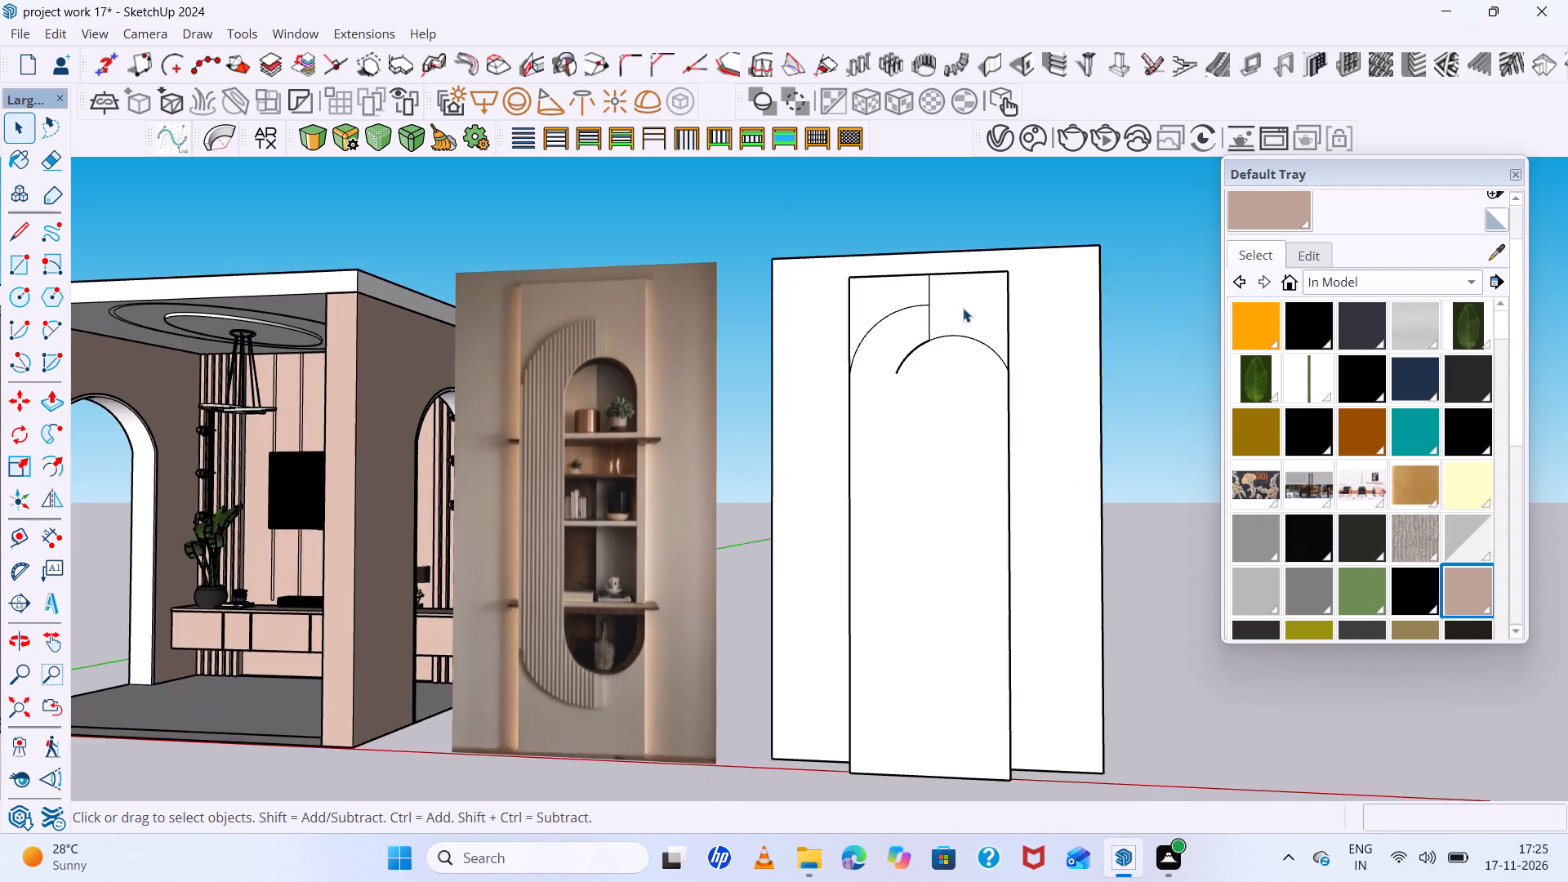
scroll(963, 308, up, 7)
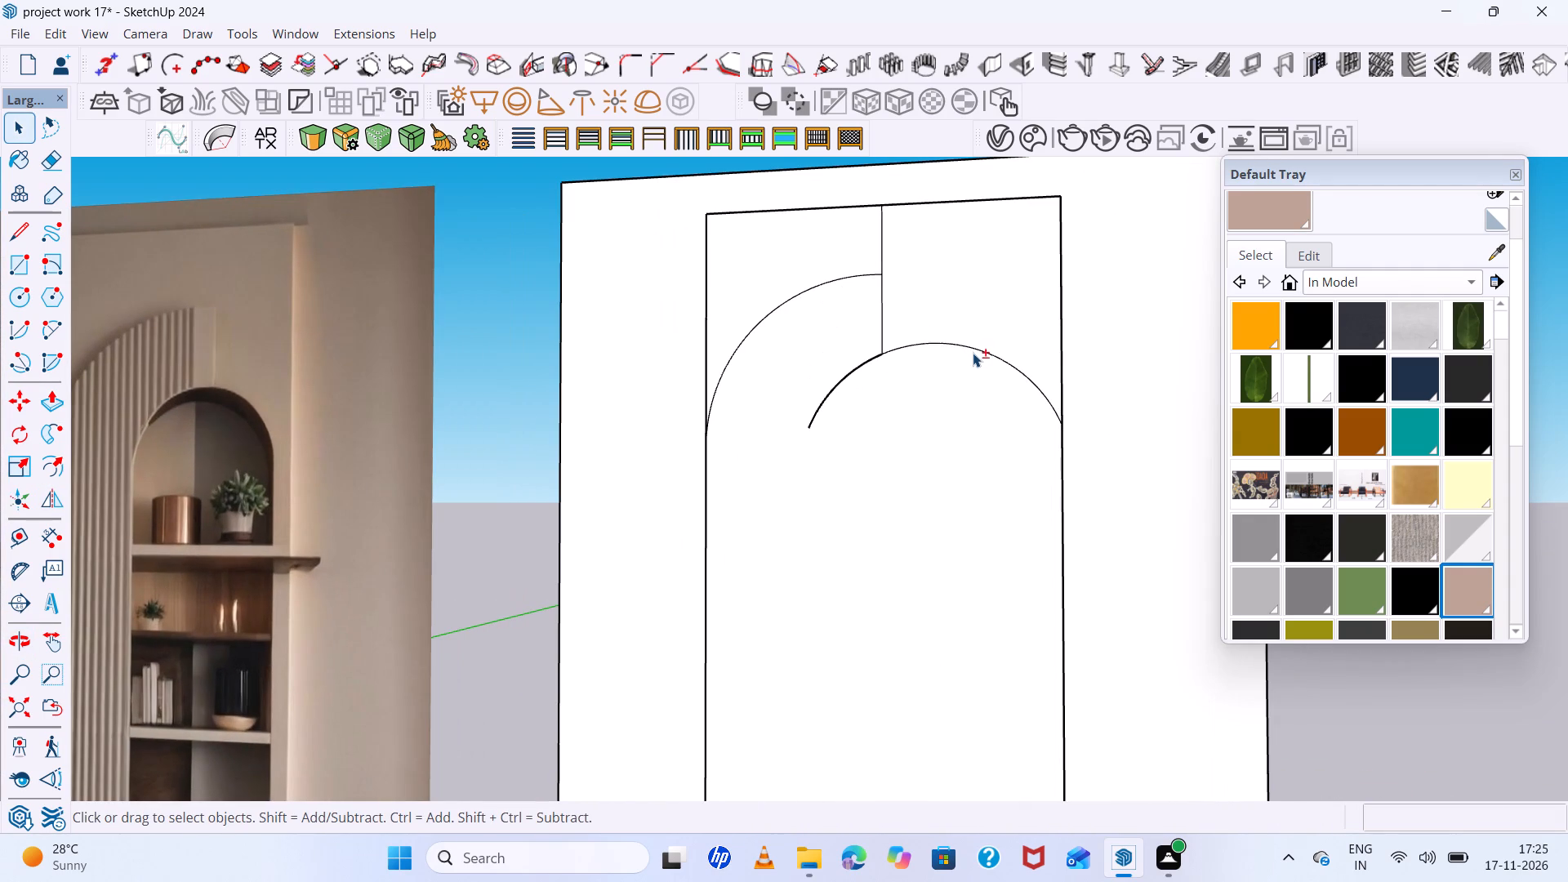
click(973, 352)
shift+click(855, 372)
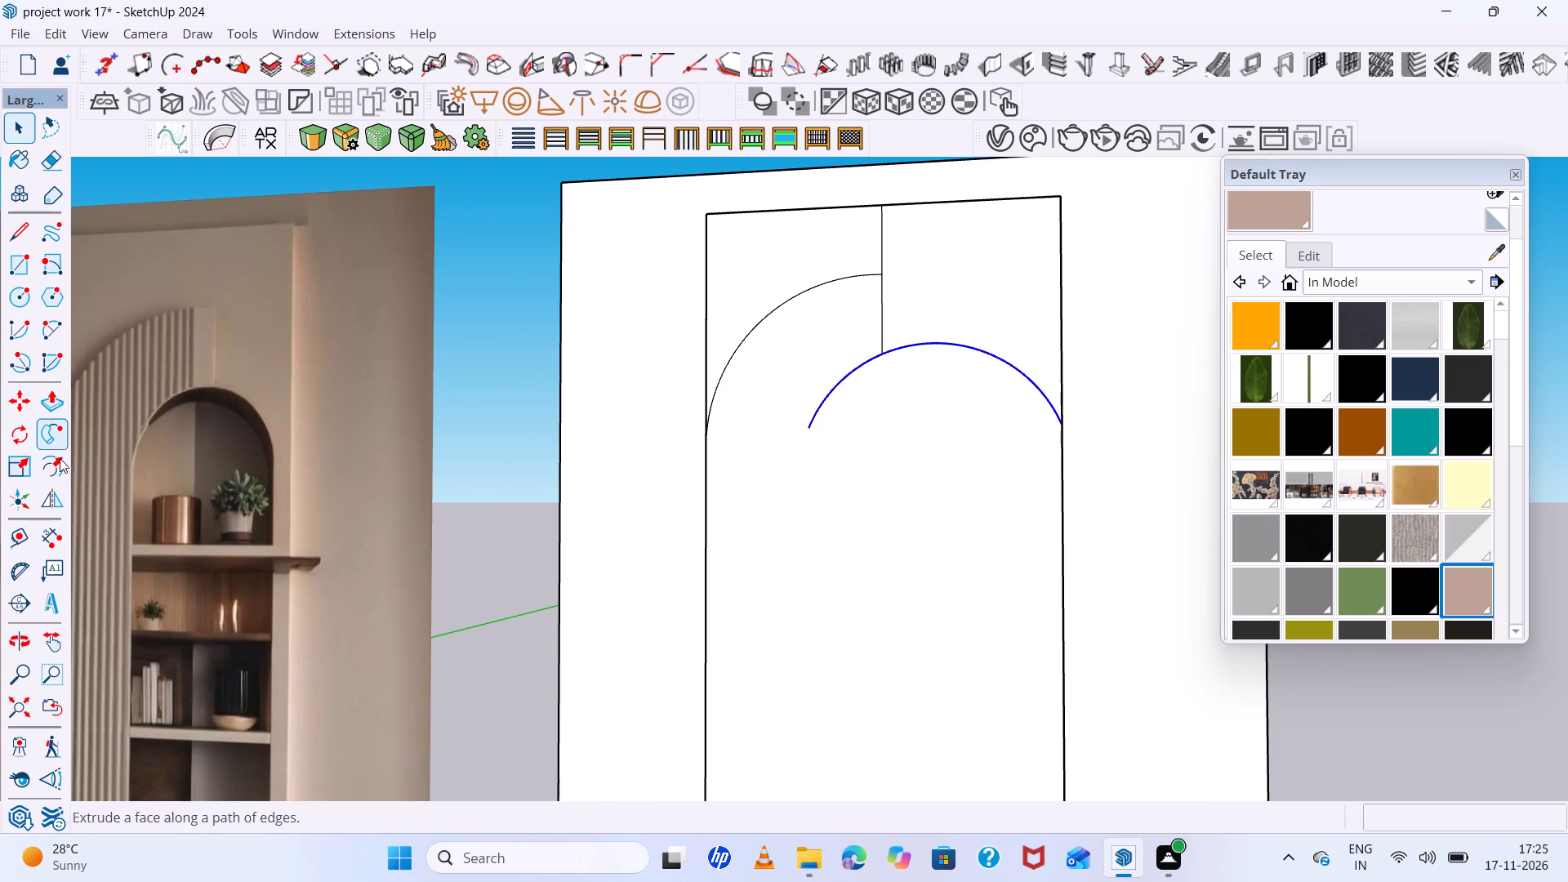
click(46, 494)
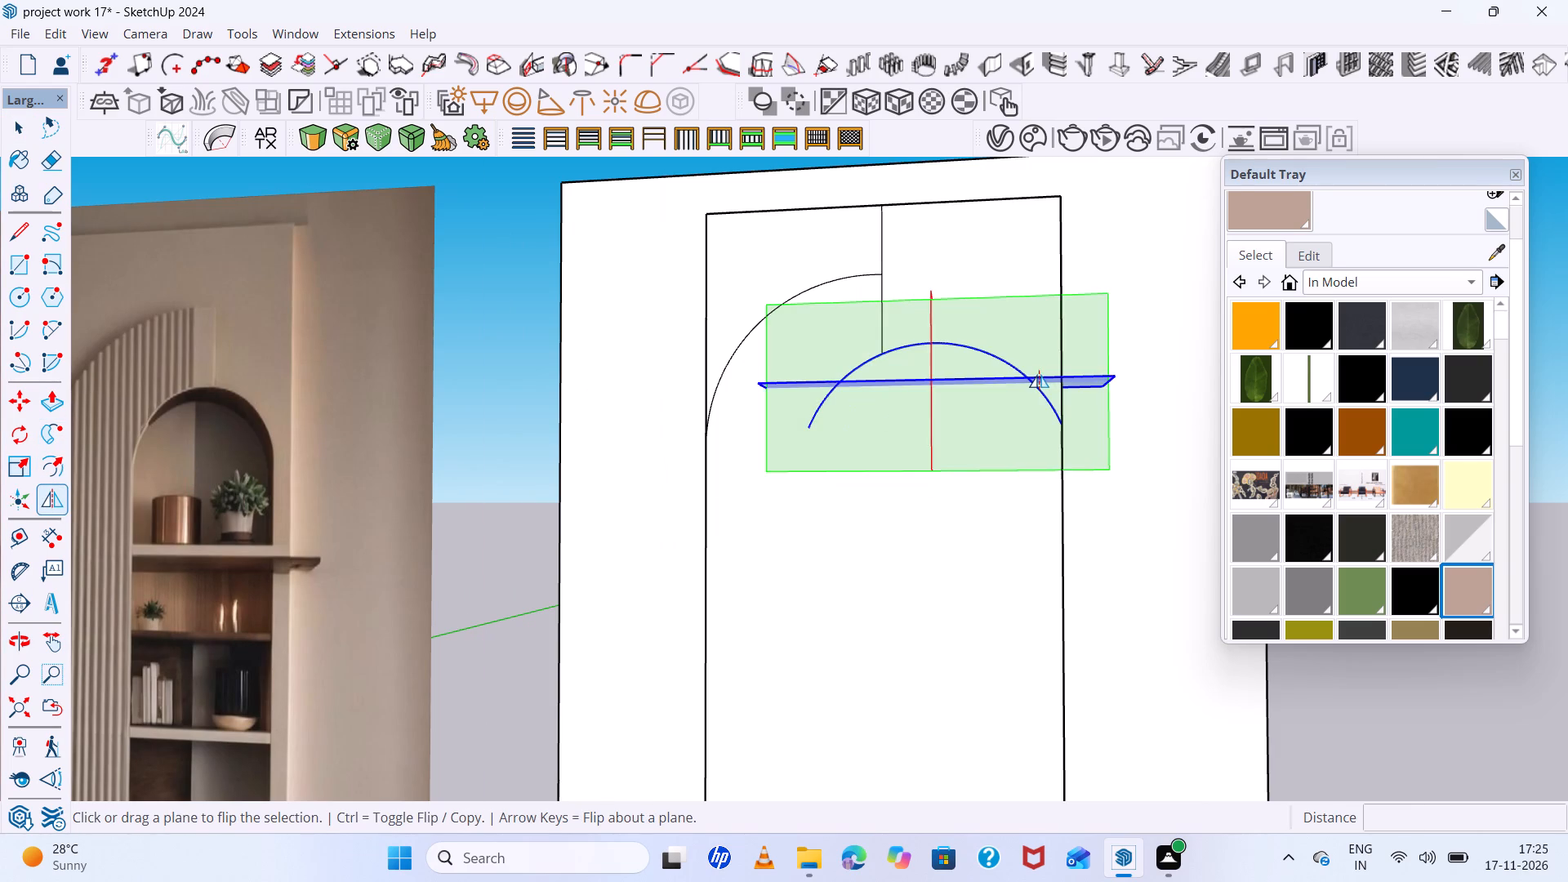
drag(1039, 375, 1040, 686)
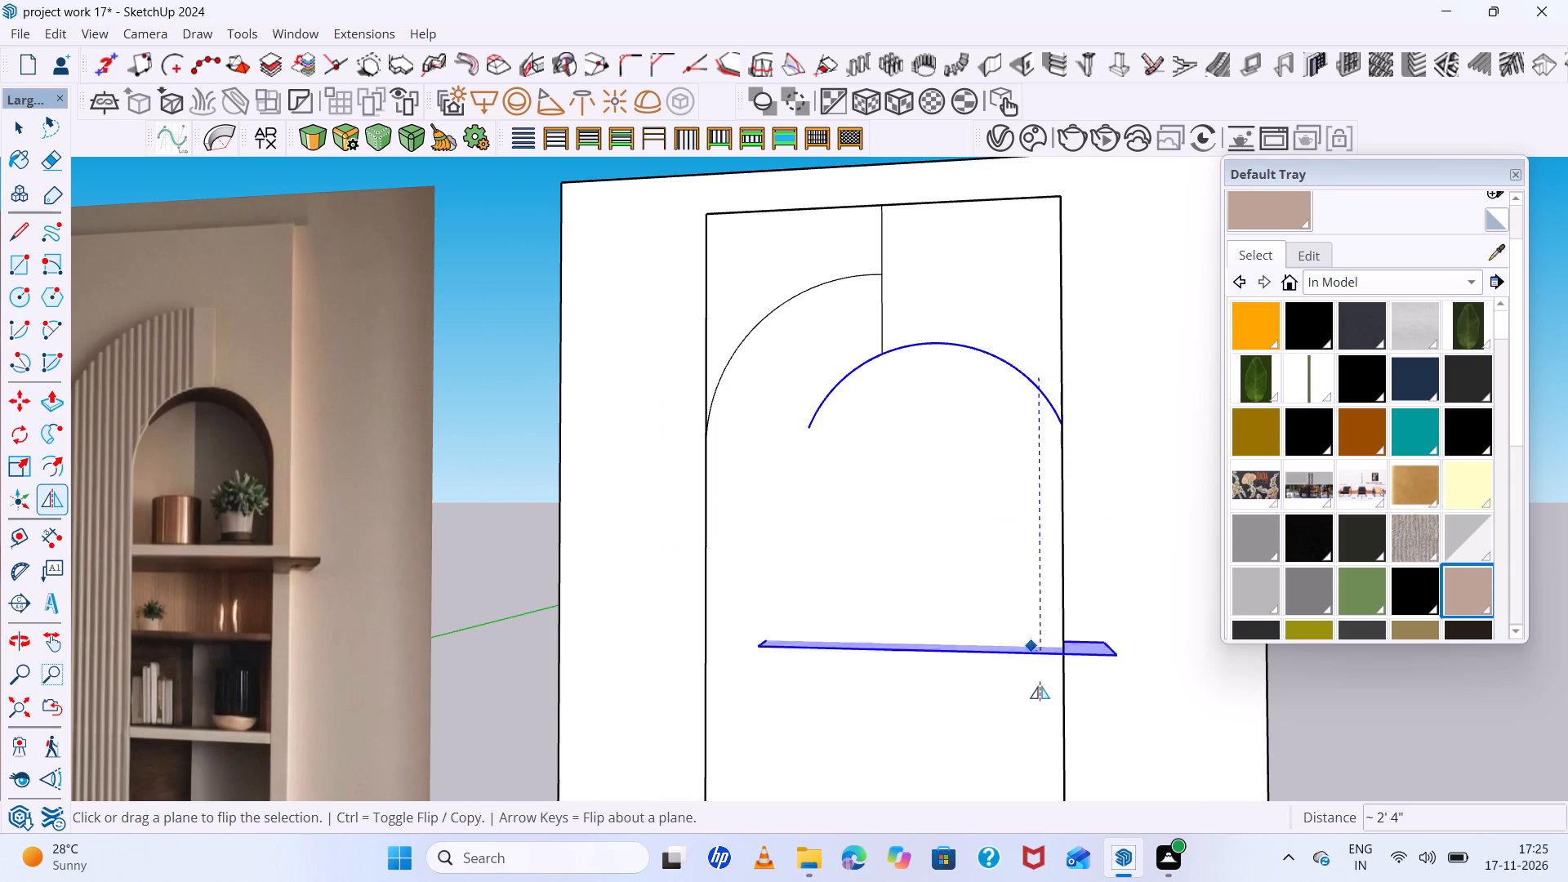
drag(1040, 686, 1058, 770)
scroll(907, 497, down, 8)
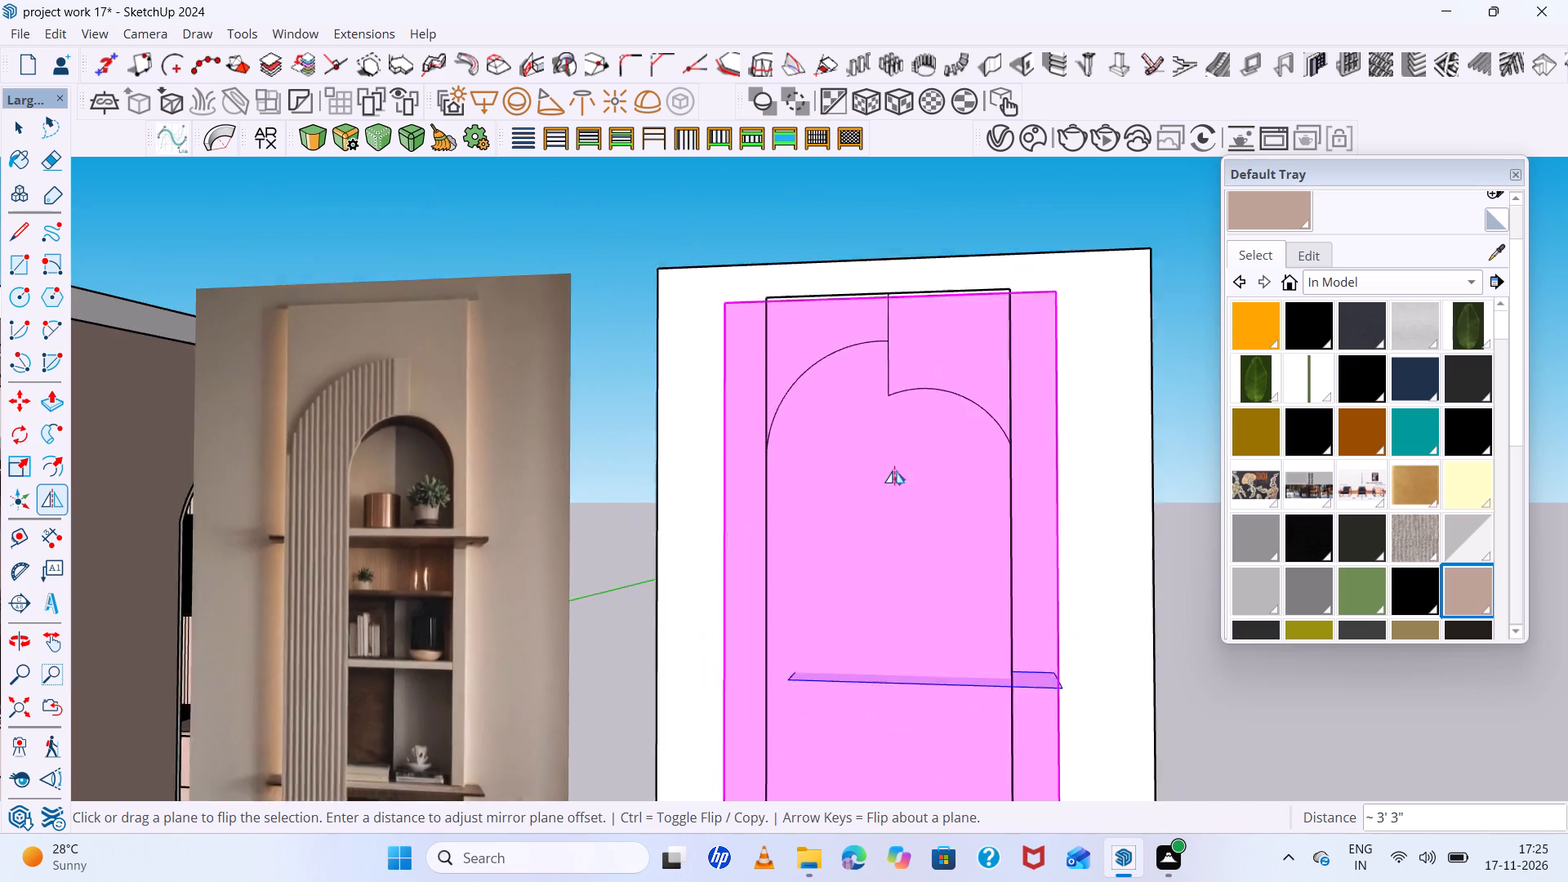
scroll(894, 454, down, 8)
scroll(961, 517, up, 6)
scroll(980, 509, down, 2)
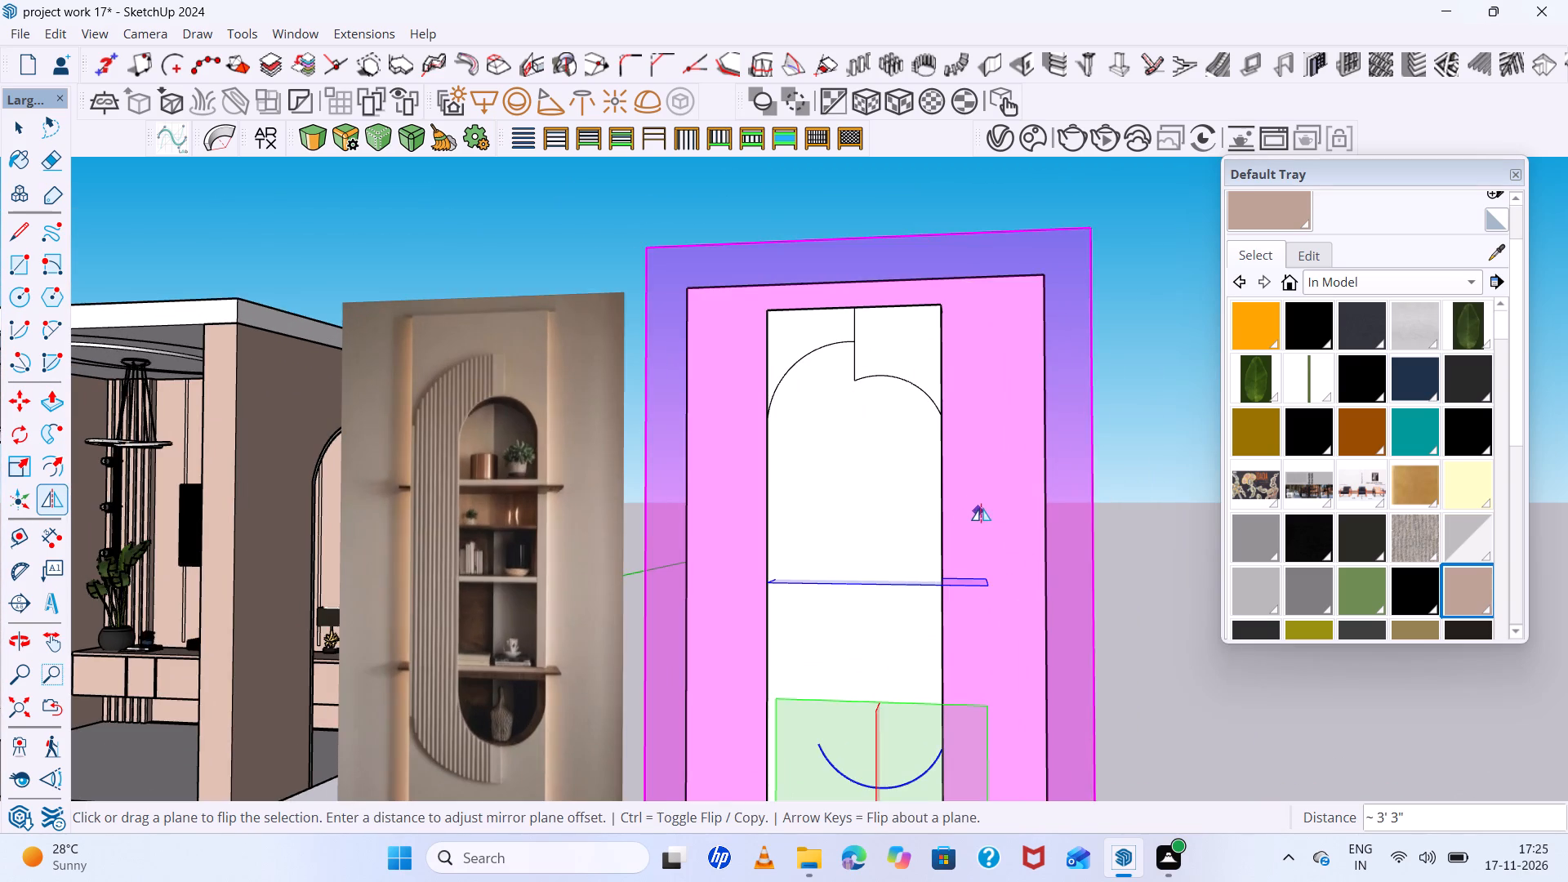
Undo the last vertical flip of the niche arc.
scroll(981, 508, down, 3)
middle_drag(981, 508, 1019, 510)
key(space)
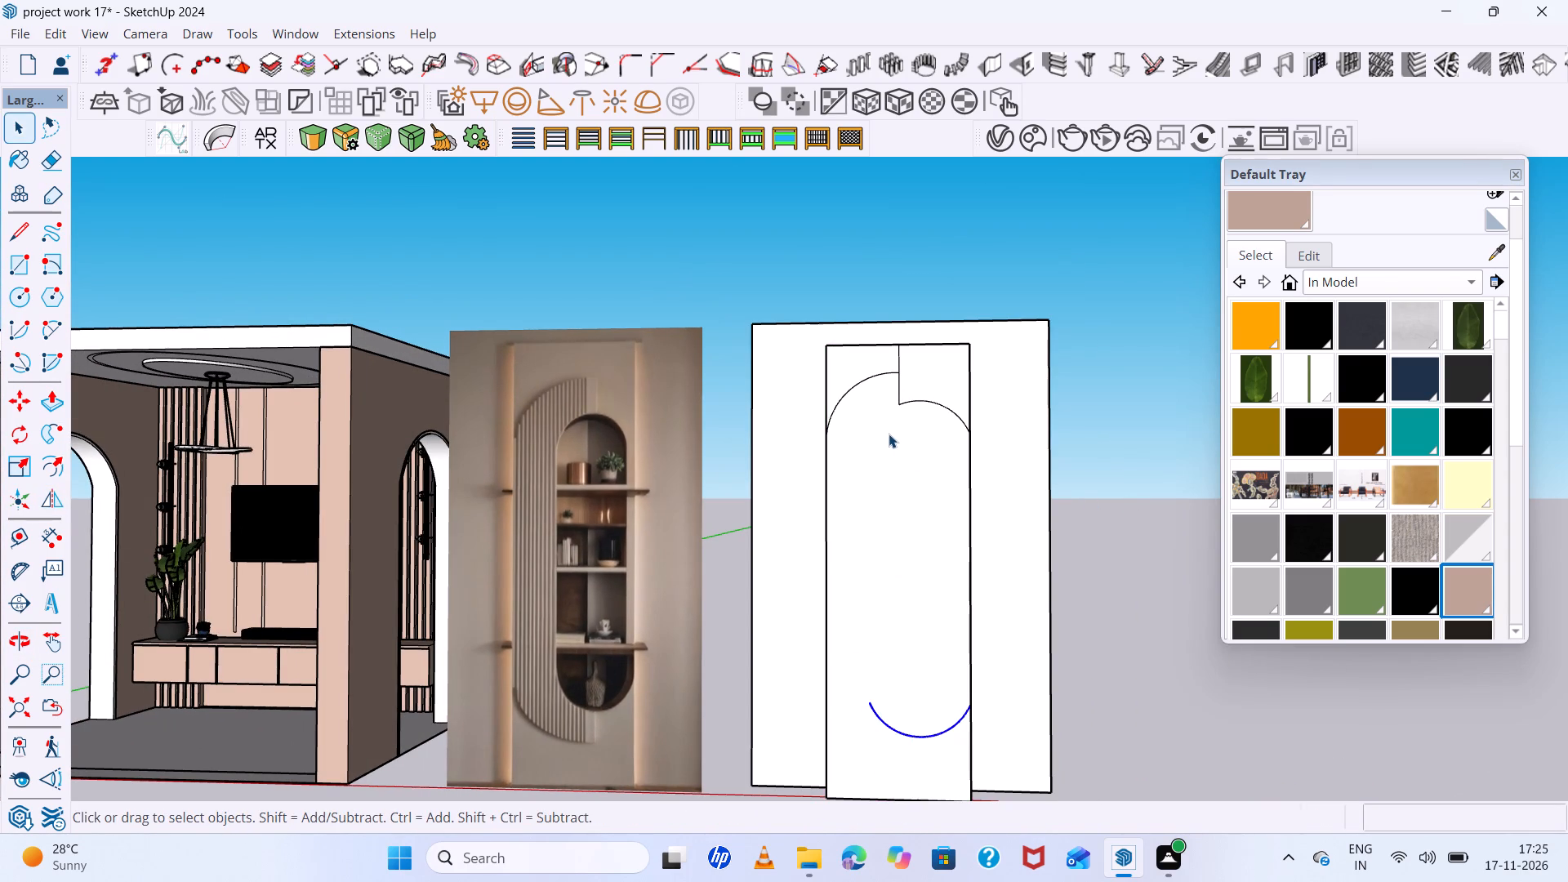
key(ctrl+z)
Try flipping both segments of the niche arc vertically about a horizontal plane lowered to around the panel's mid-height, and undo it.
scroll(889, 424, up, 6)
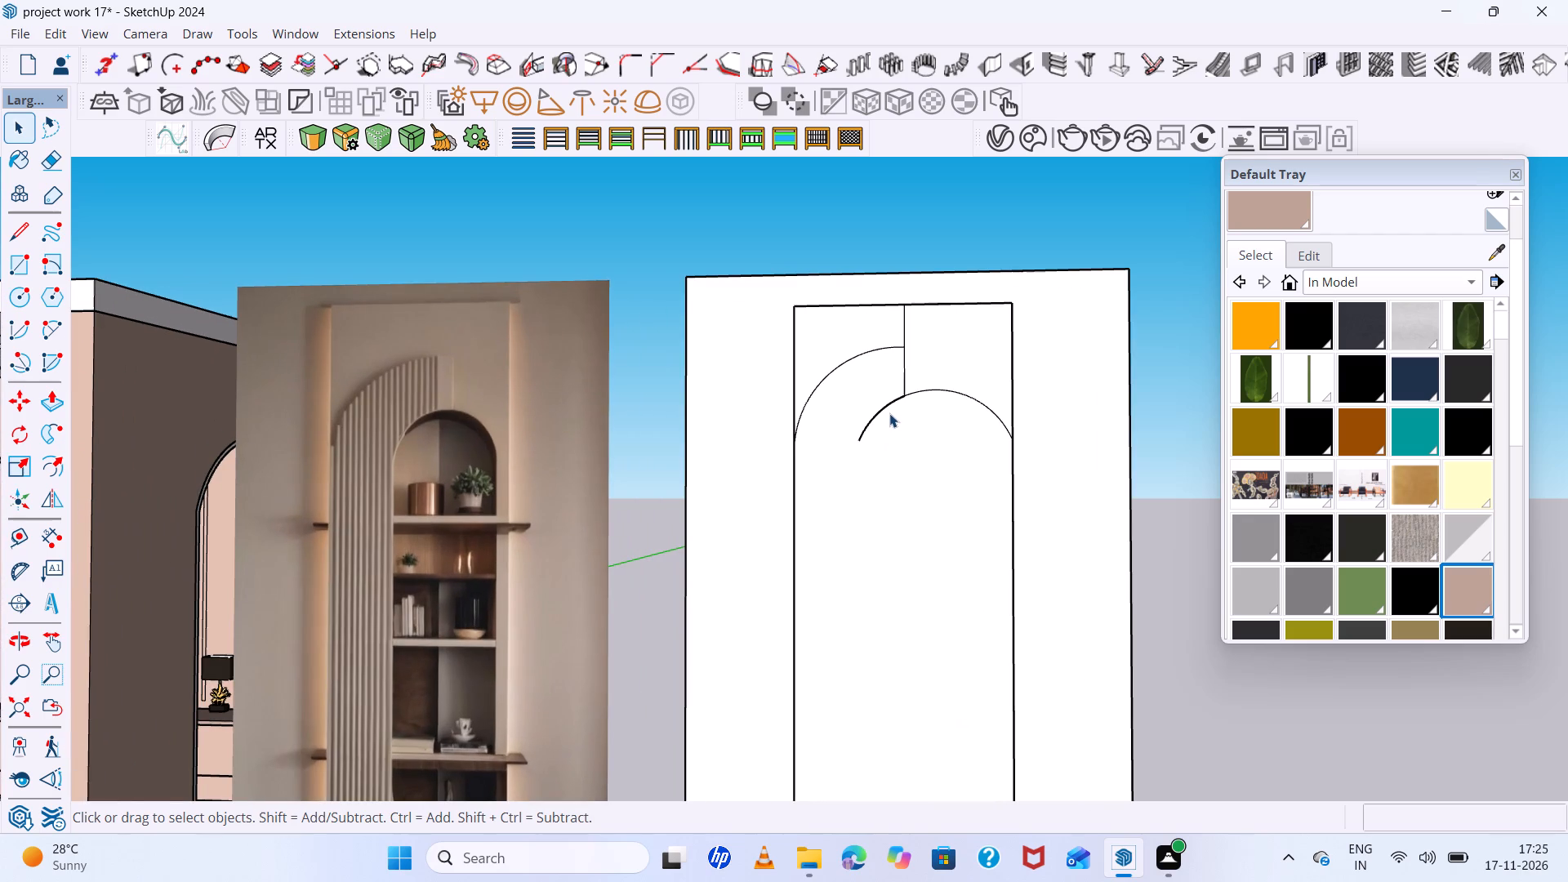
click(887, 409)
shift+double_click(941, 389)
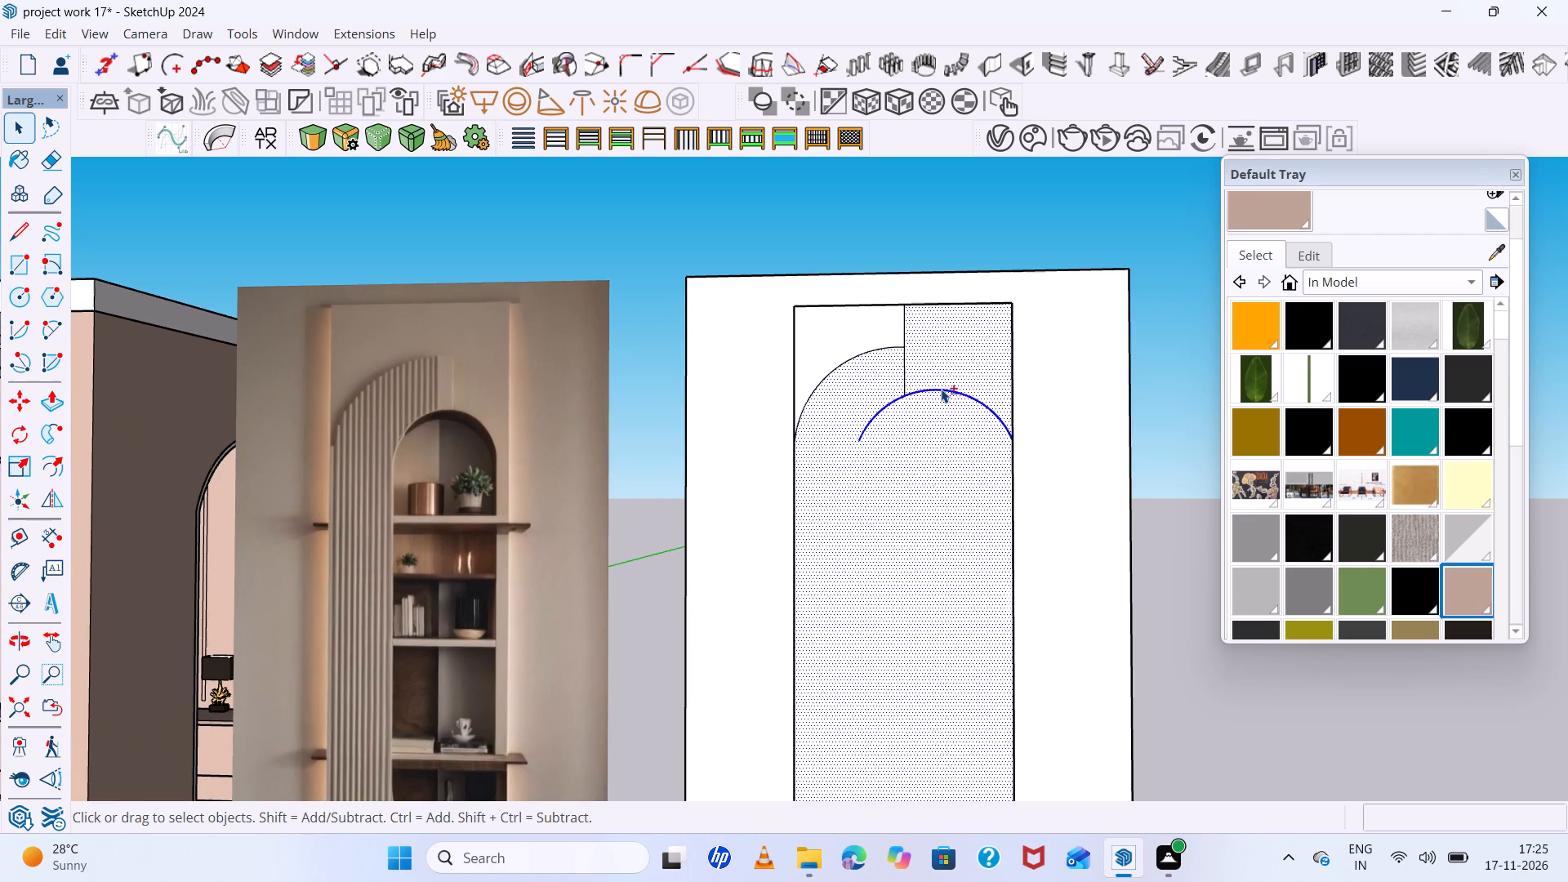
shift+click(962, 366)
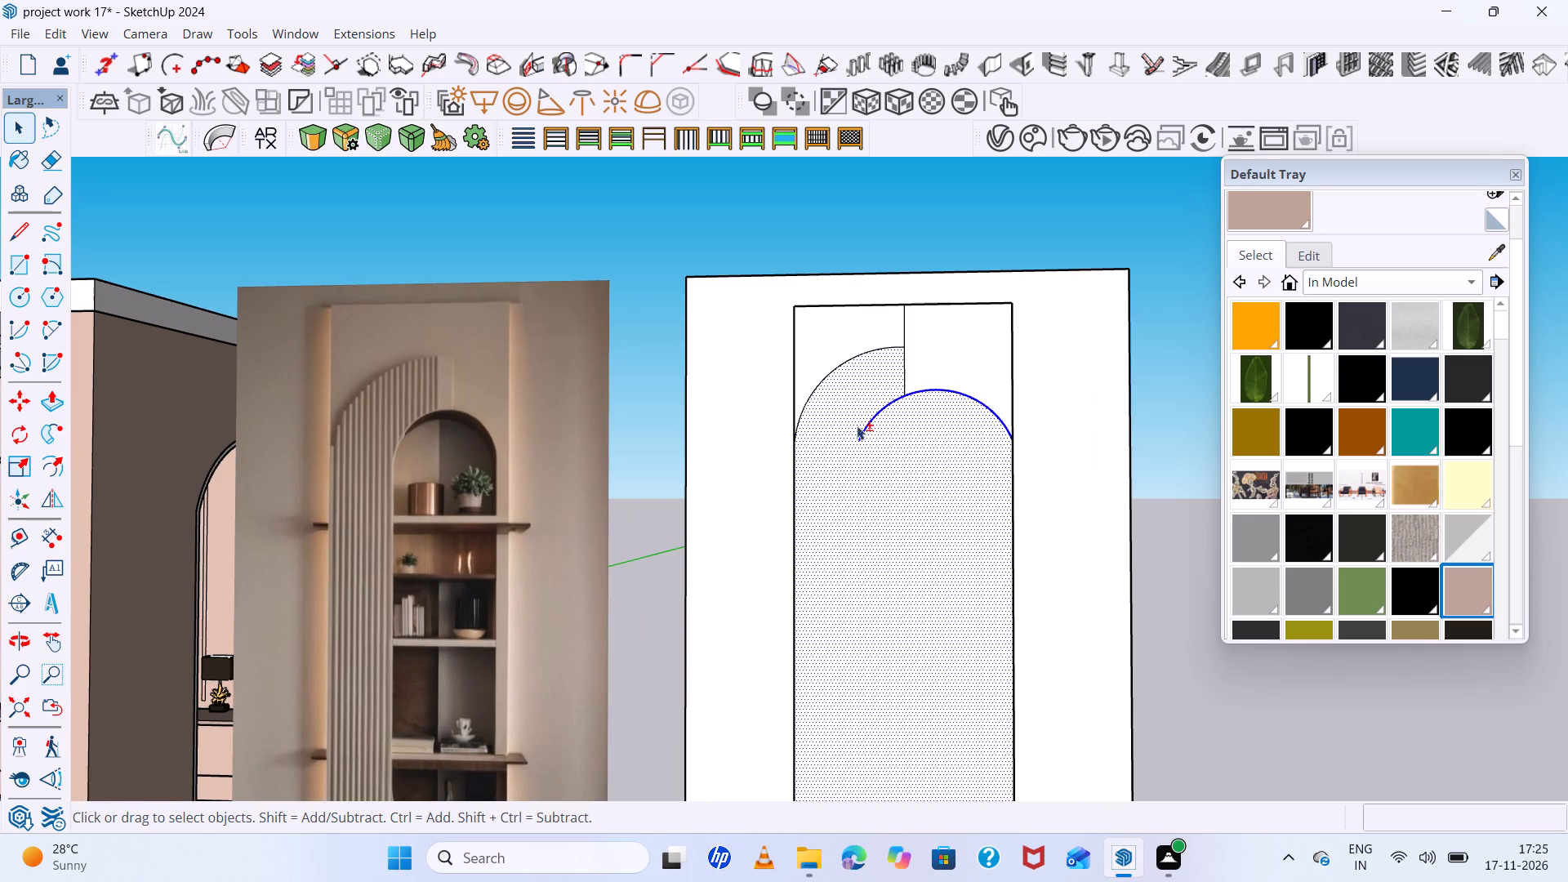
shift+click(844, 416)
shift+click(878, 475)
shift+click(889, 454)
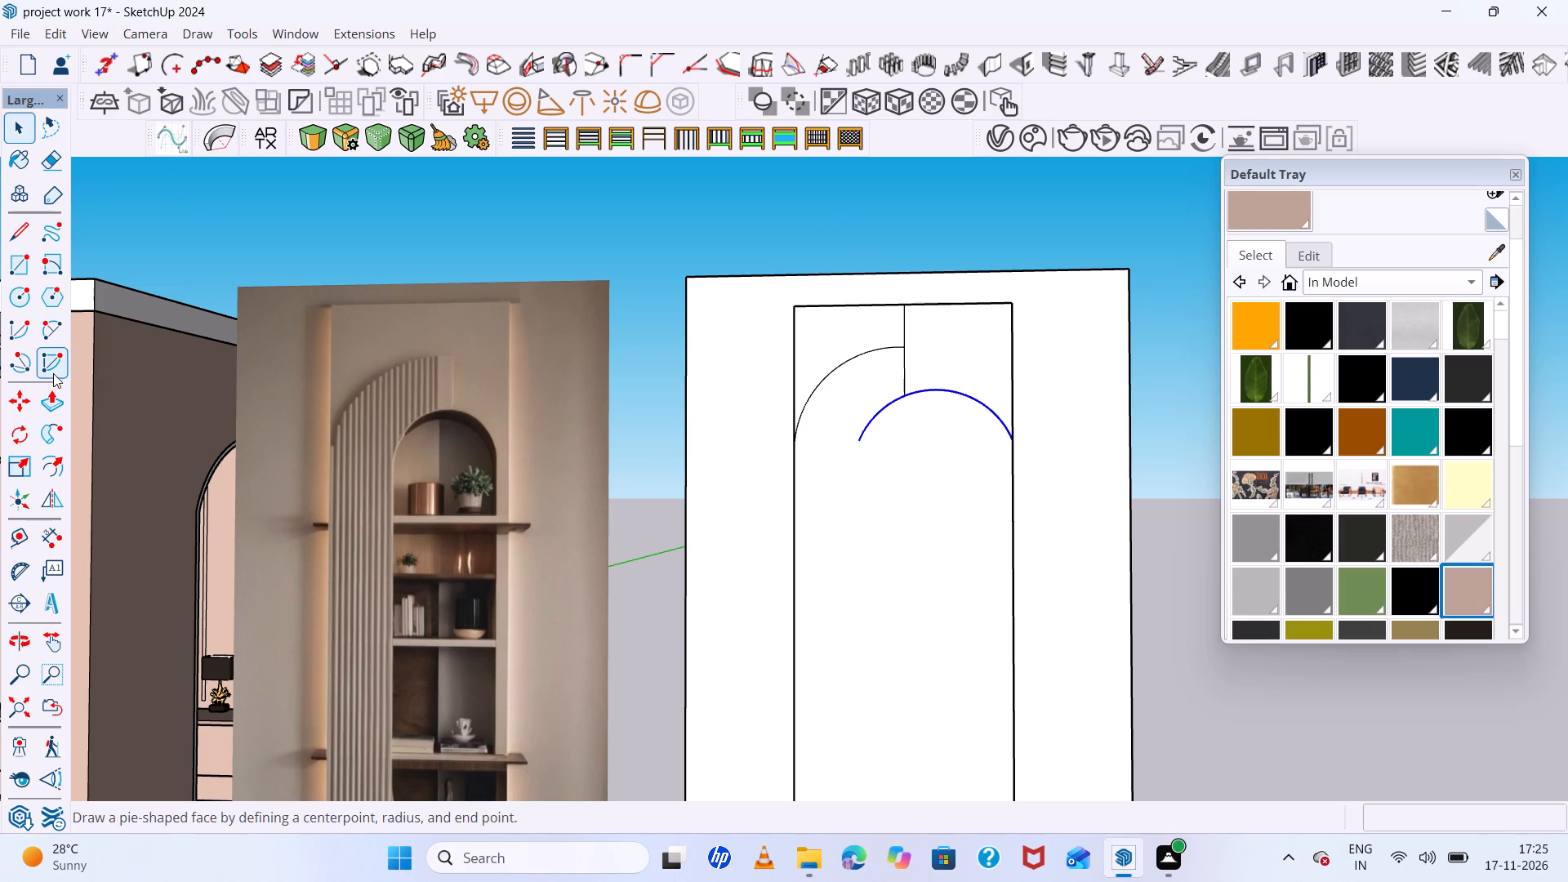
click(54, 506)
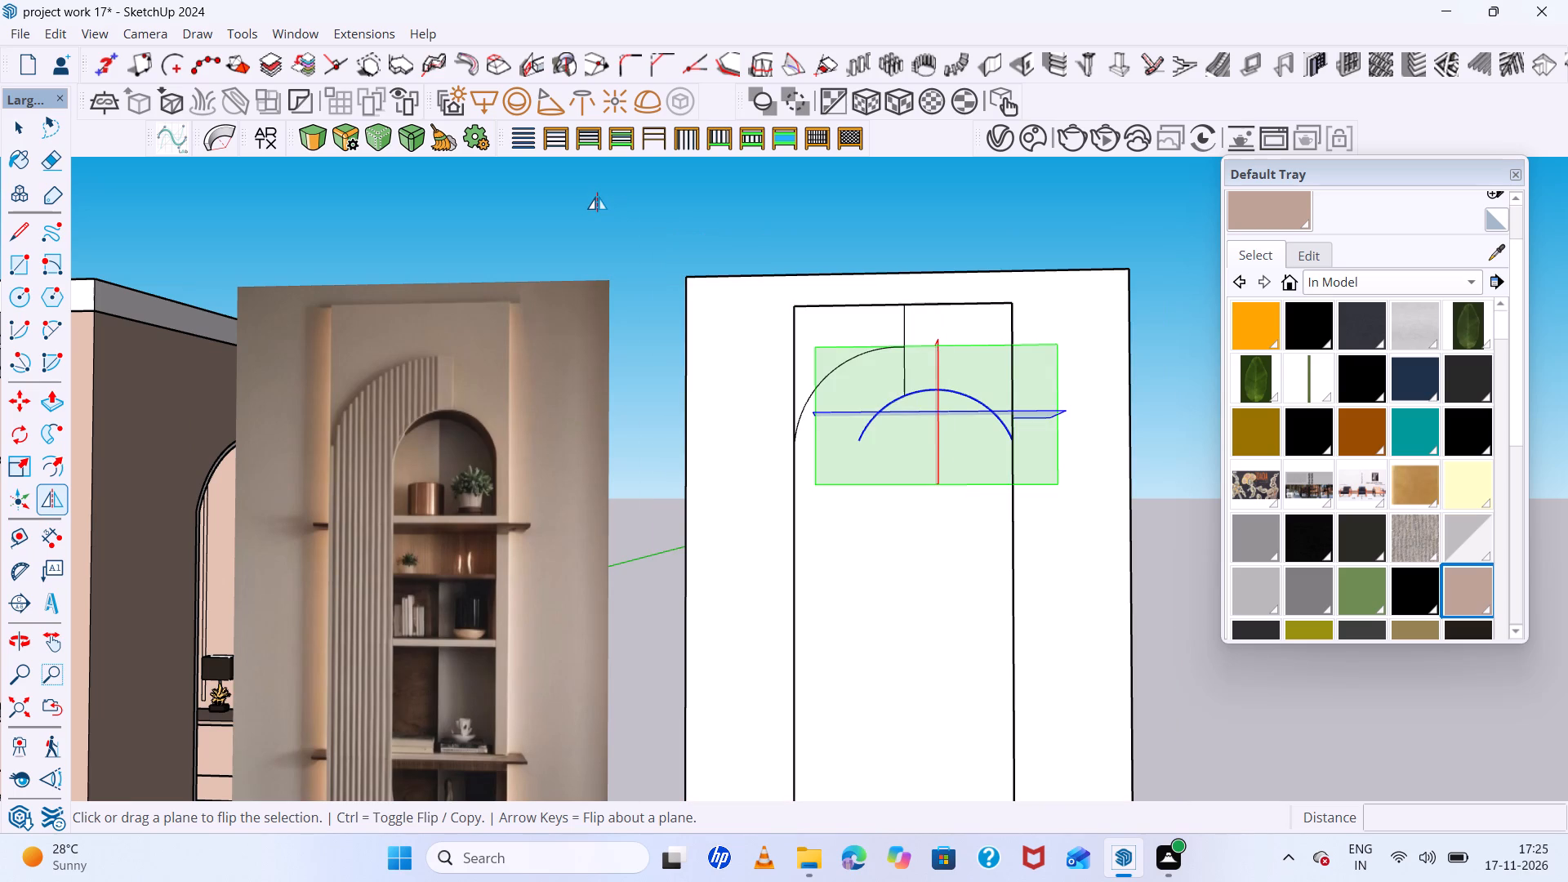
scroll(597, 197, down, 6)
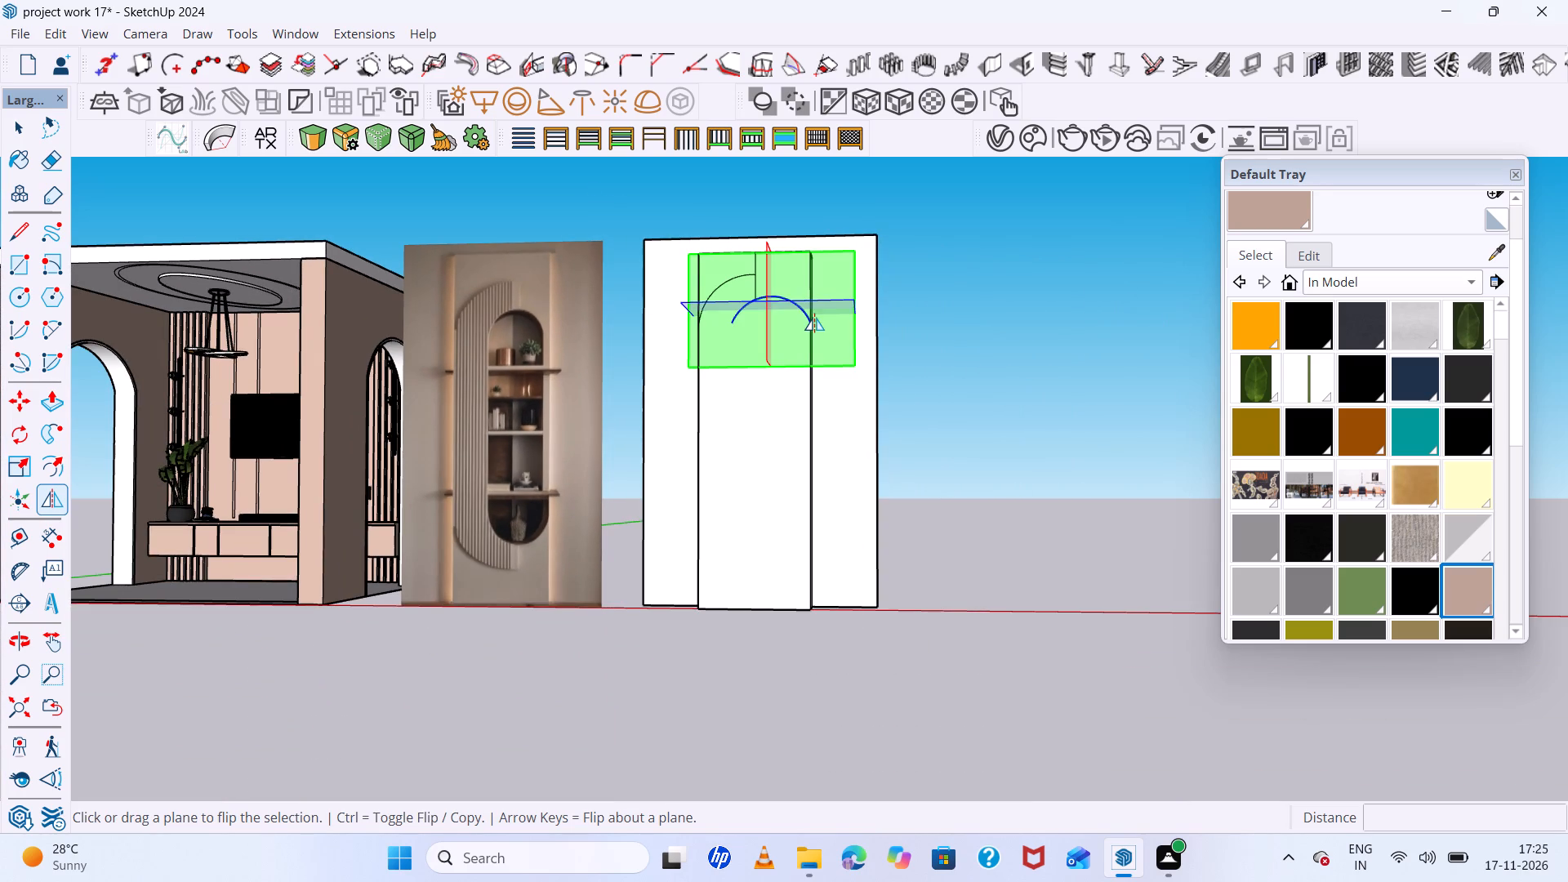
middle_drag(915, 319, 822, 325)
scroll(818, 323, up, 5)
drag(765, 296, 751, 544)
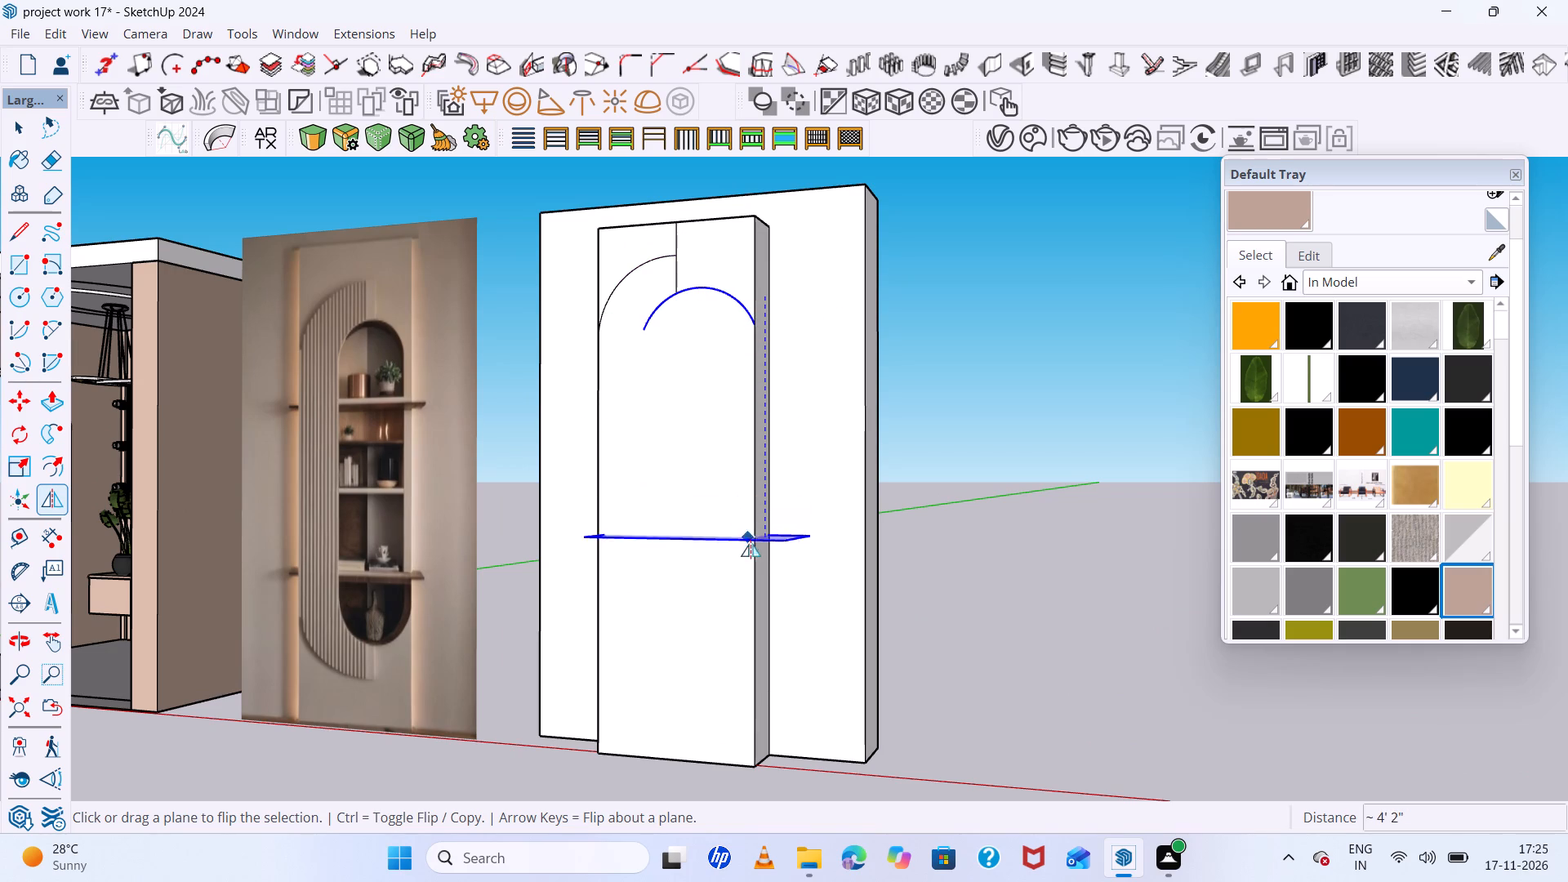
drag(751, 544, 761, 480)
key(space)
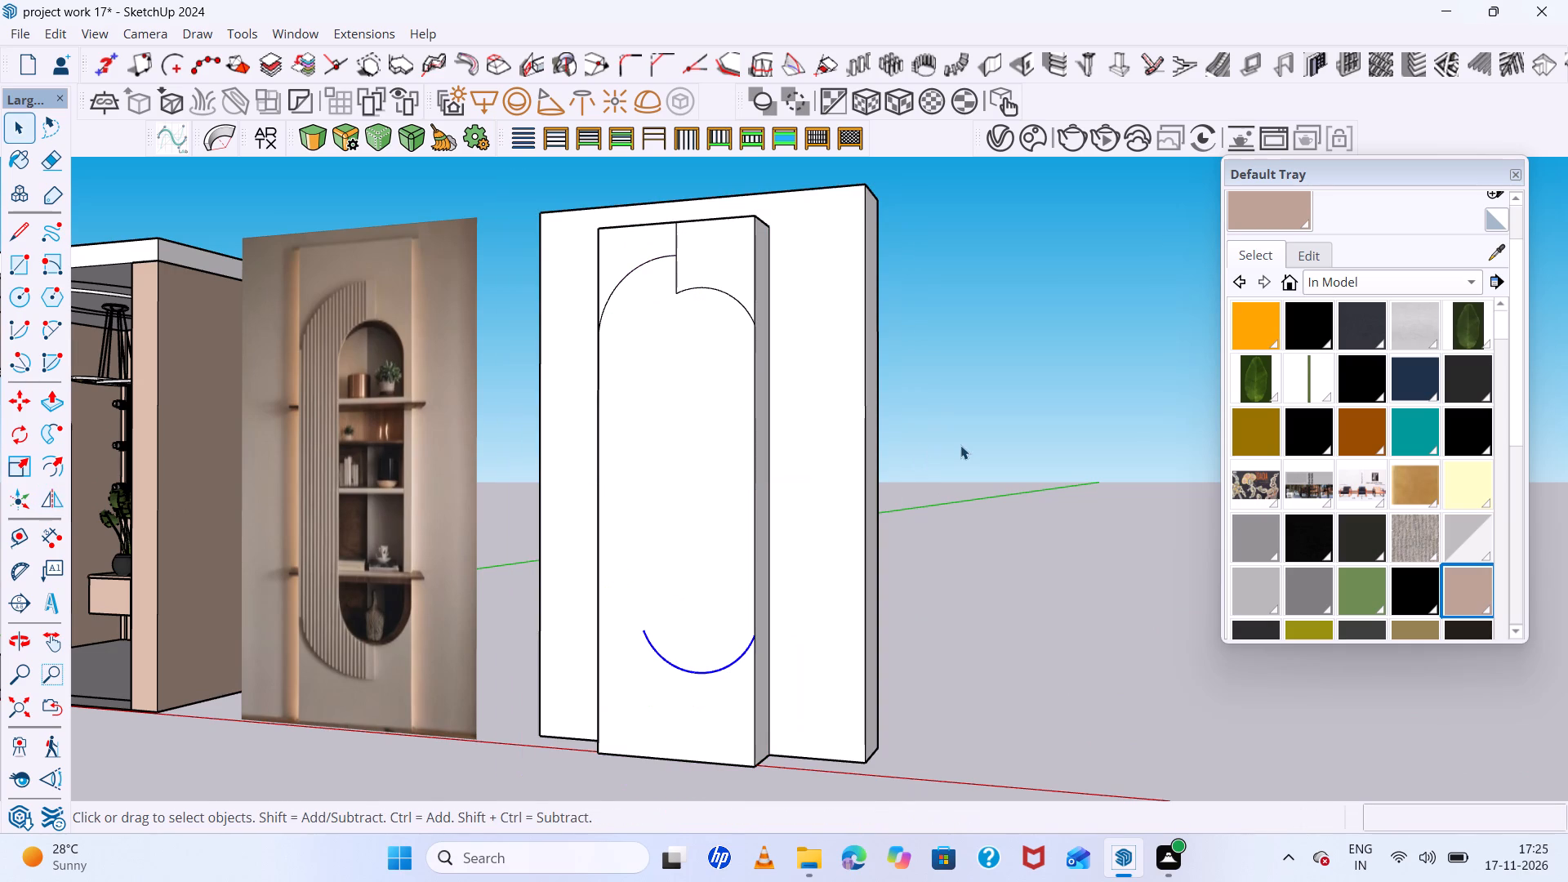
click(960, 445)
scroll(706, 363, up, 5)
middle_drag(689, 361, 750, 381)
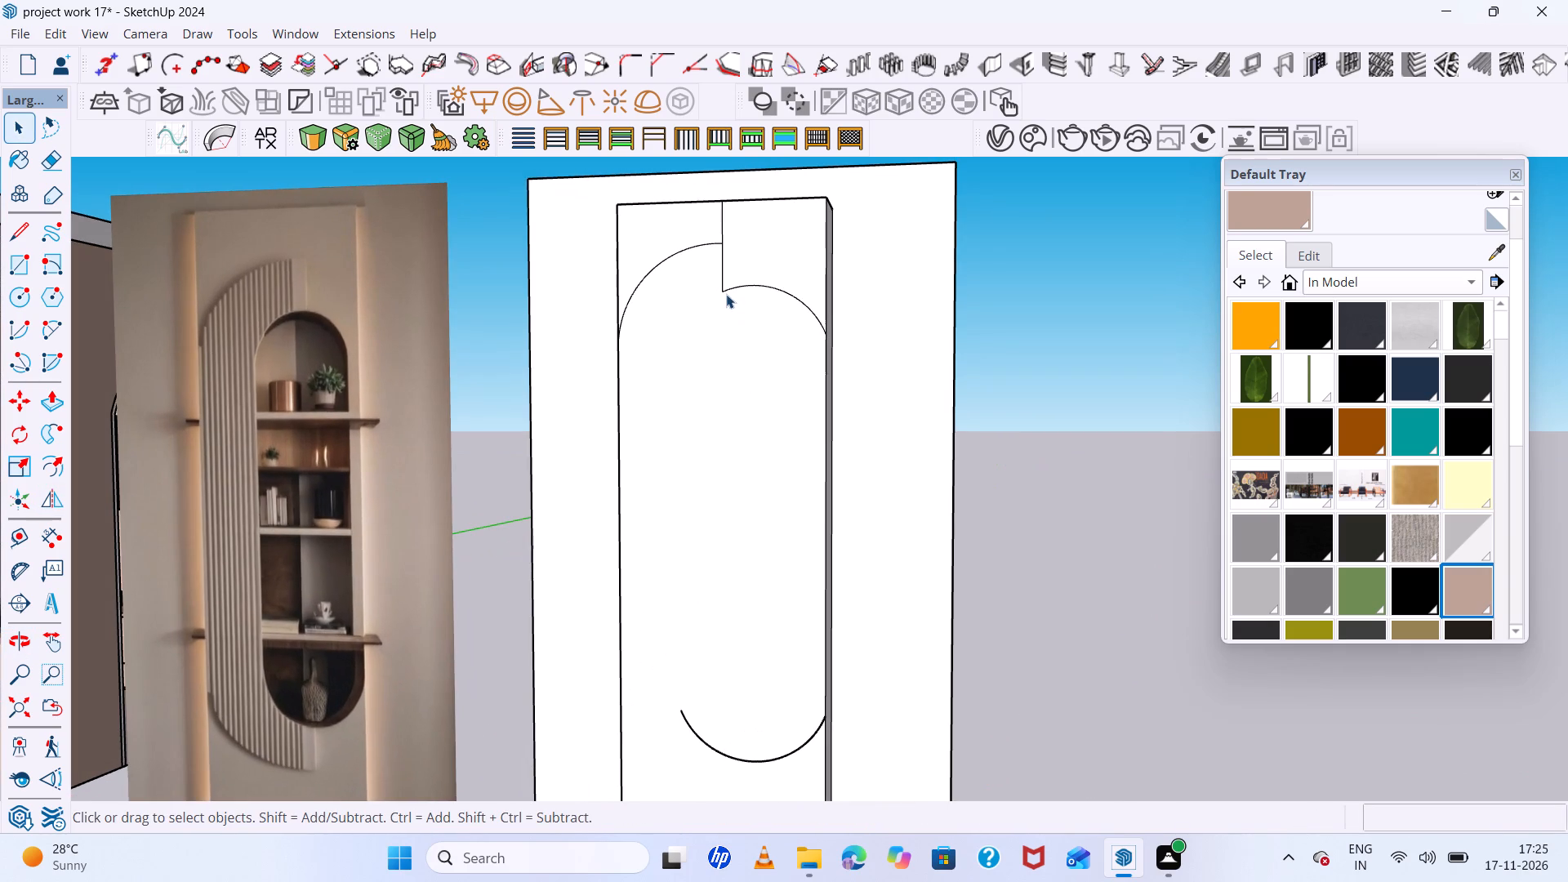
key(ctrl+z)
Copy the short left segment of the niche arc.
scroll(715, 293, up, 2)
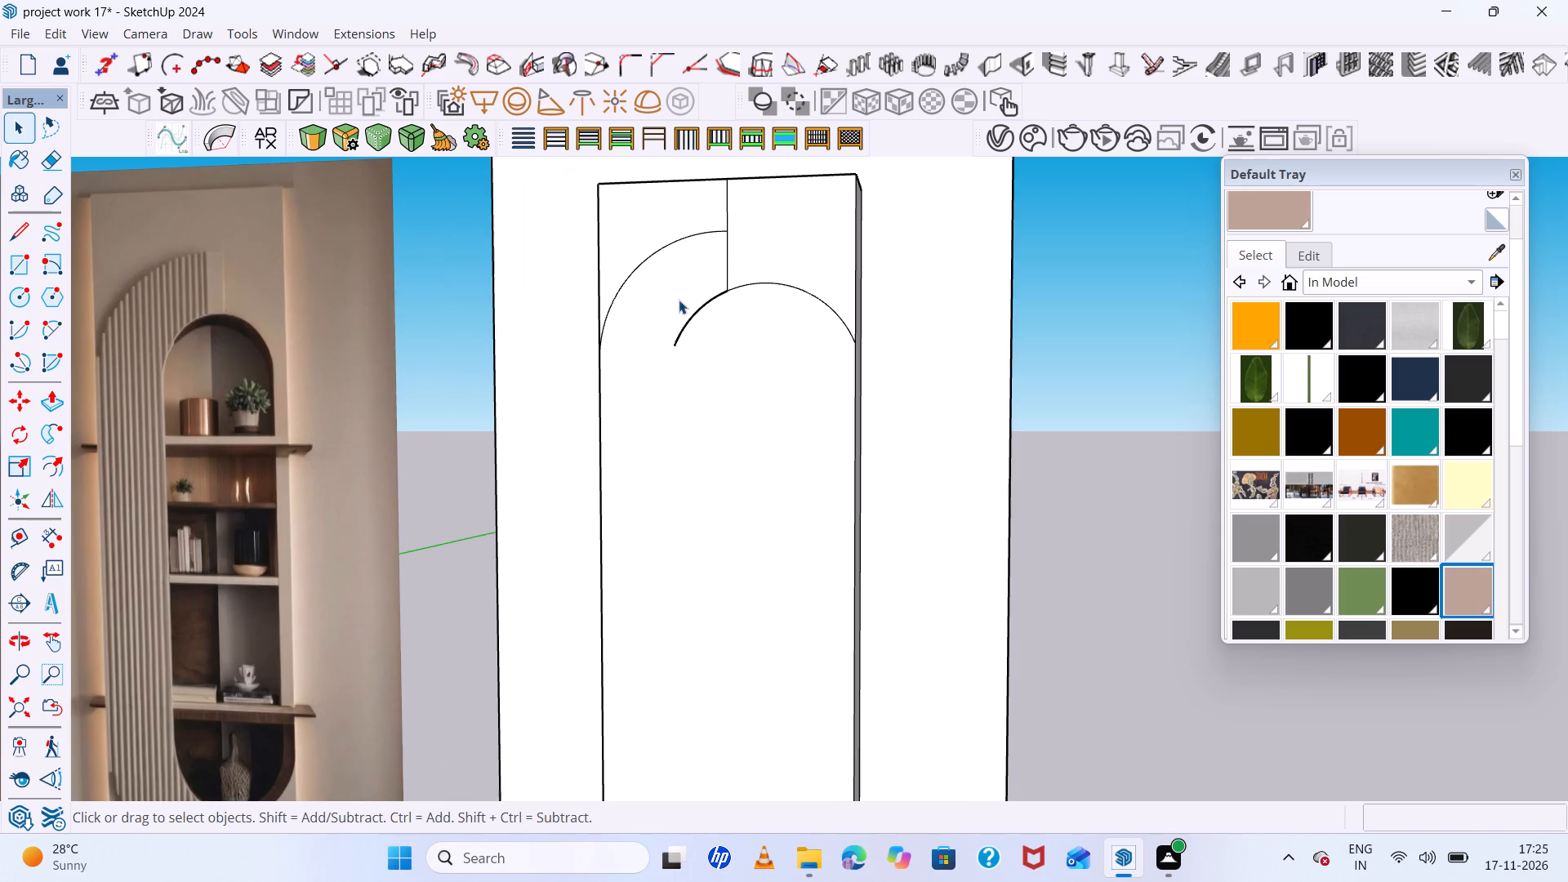
click(698, 314)
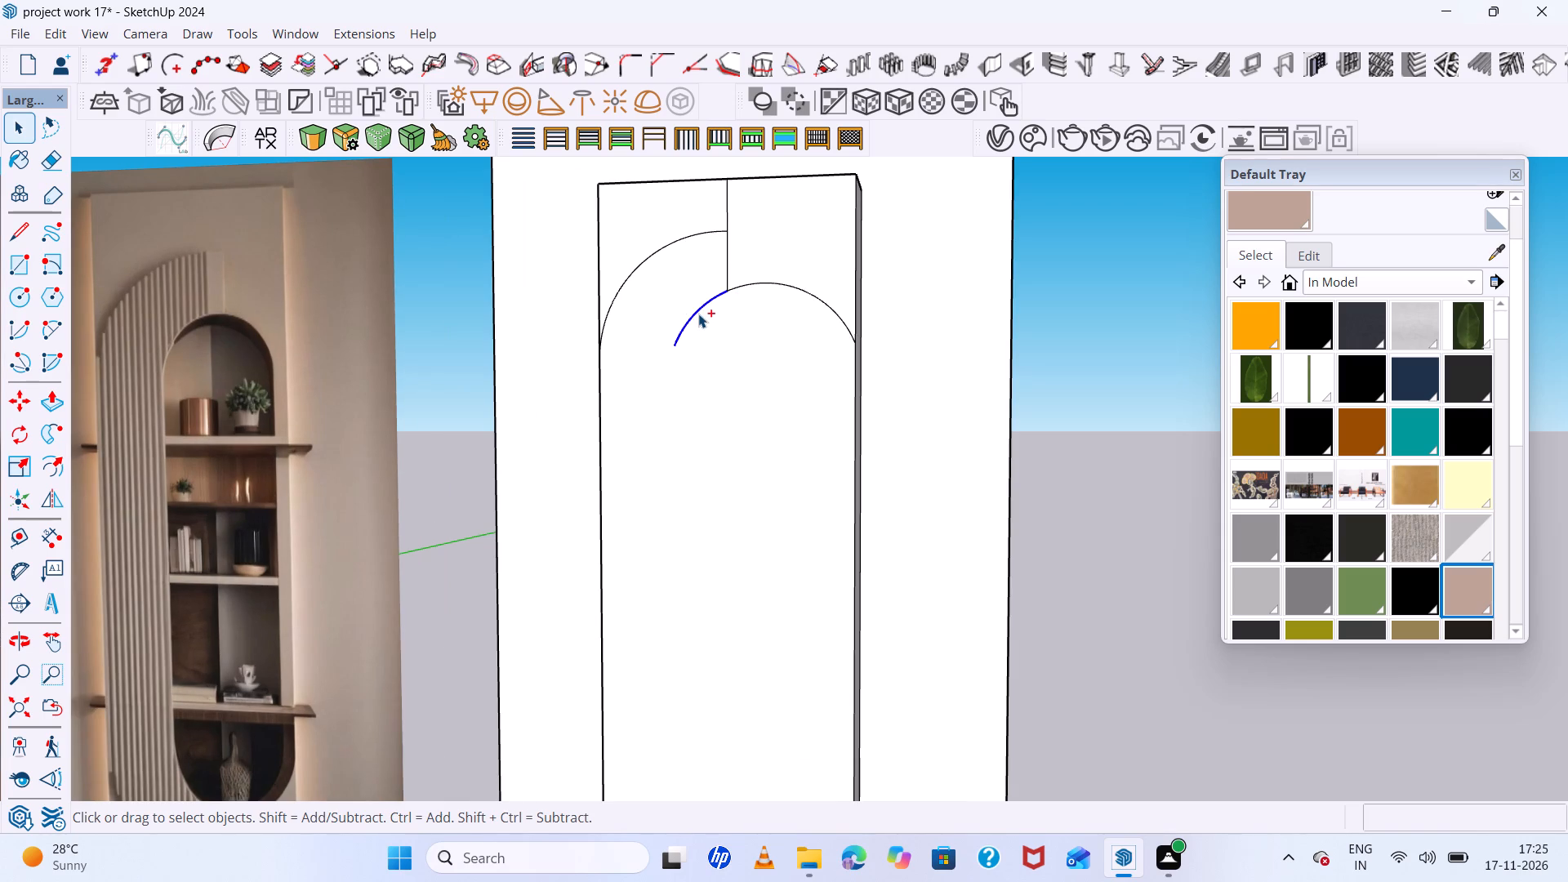
key(ctrl+c)
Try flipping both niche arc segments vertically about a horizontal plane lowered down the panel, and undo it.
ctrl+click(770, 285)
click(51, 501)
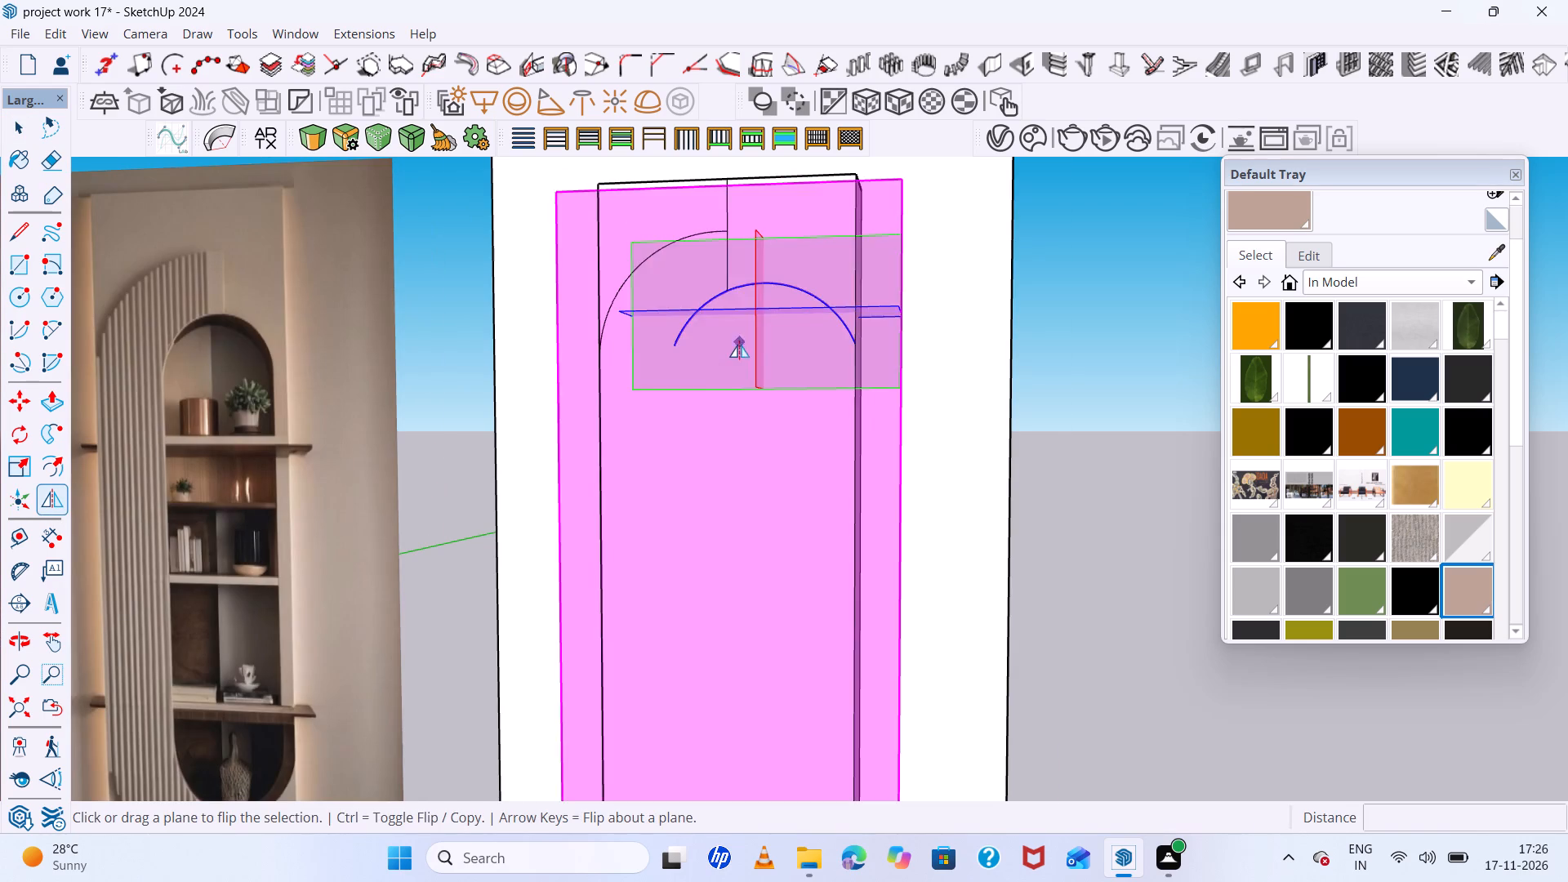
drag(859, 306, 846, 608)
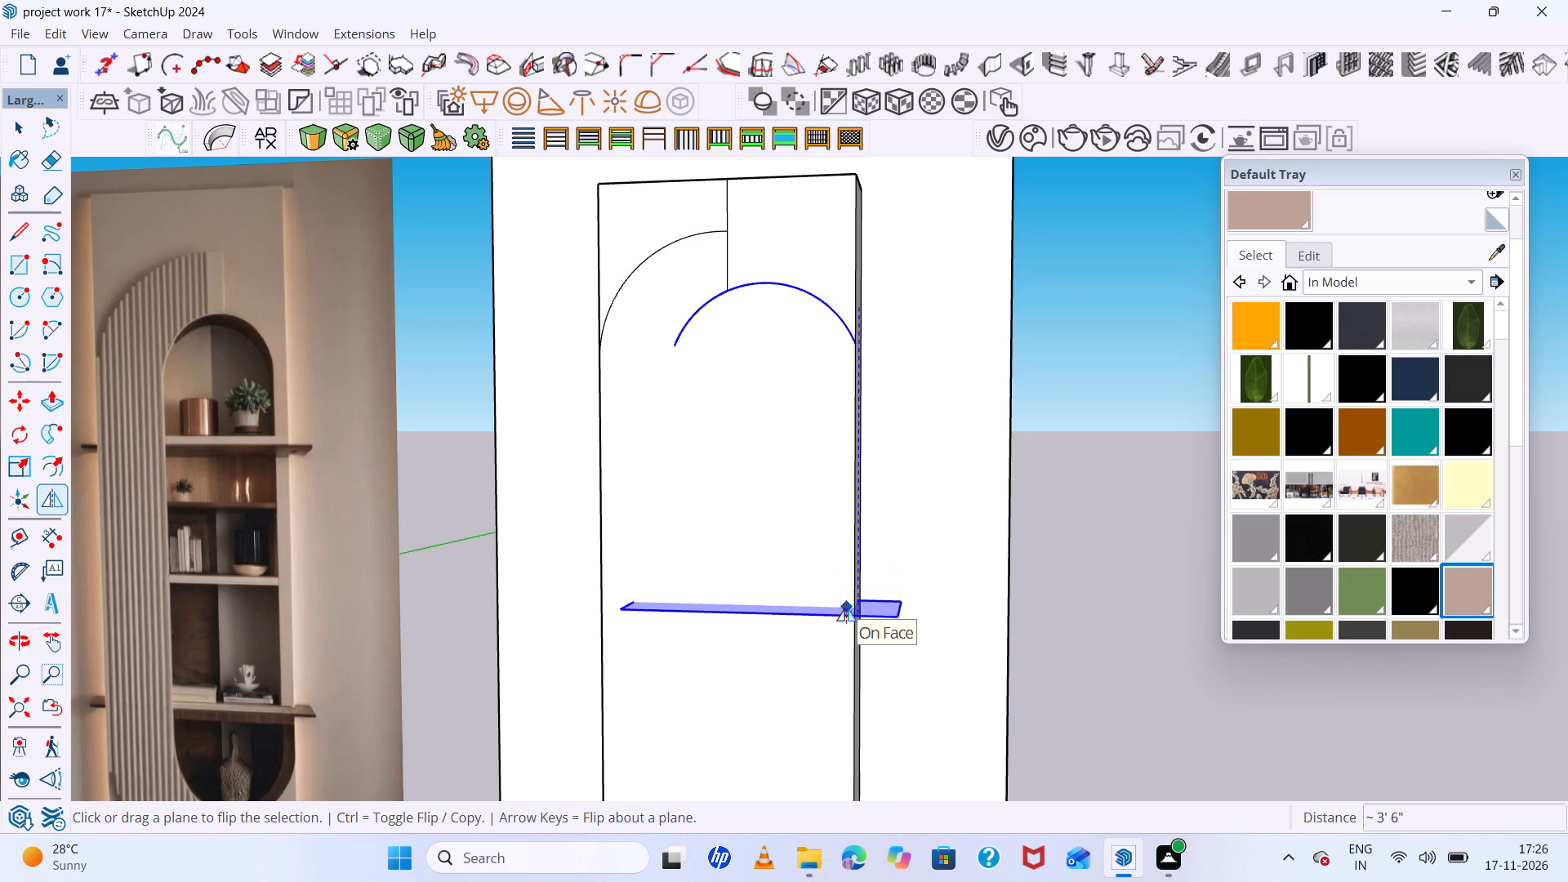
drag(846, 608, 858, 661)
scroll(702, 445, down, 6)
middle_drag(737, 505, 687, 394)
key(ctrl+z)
Flip both segments of the niche arc vertically about a horizontal plane lowered to around the panel's mid-height.
scroll(780, 355, up, 4)
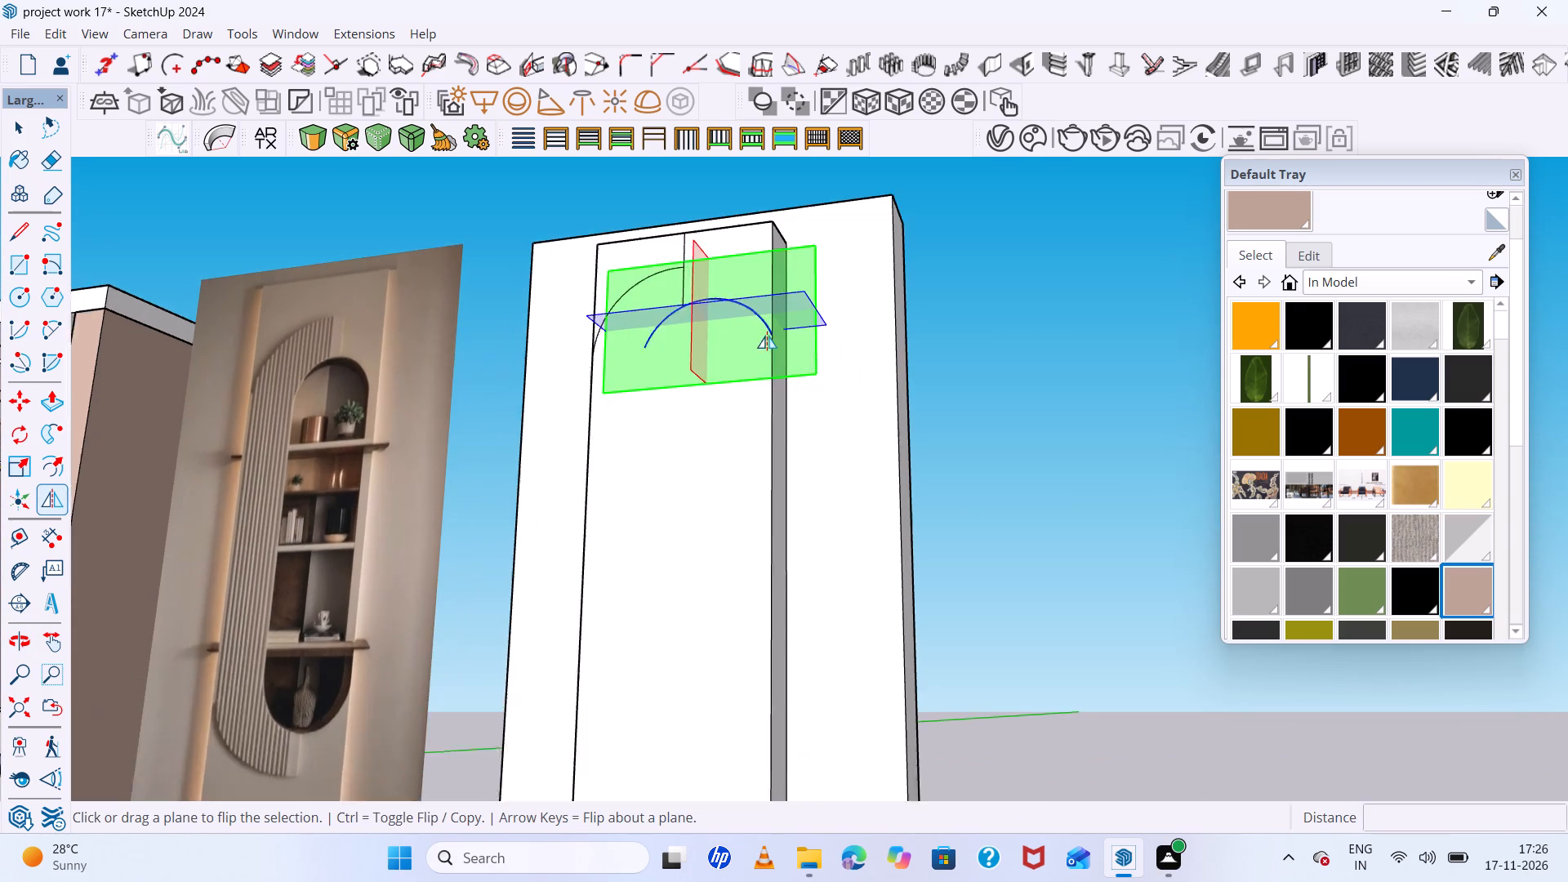
drag(795, 289, 765, 569)
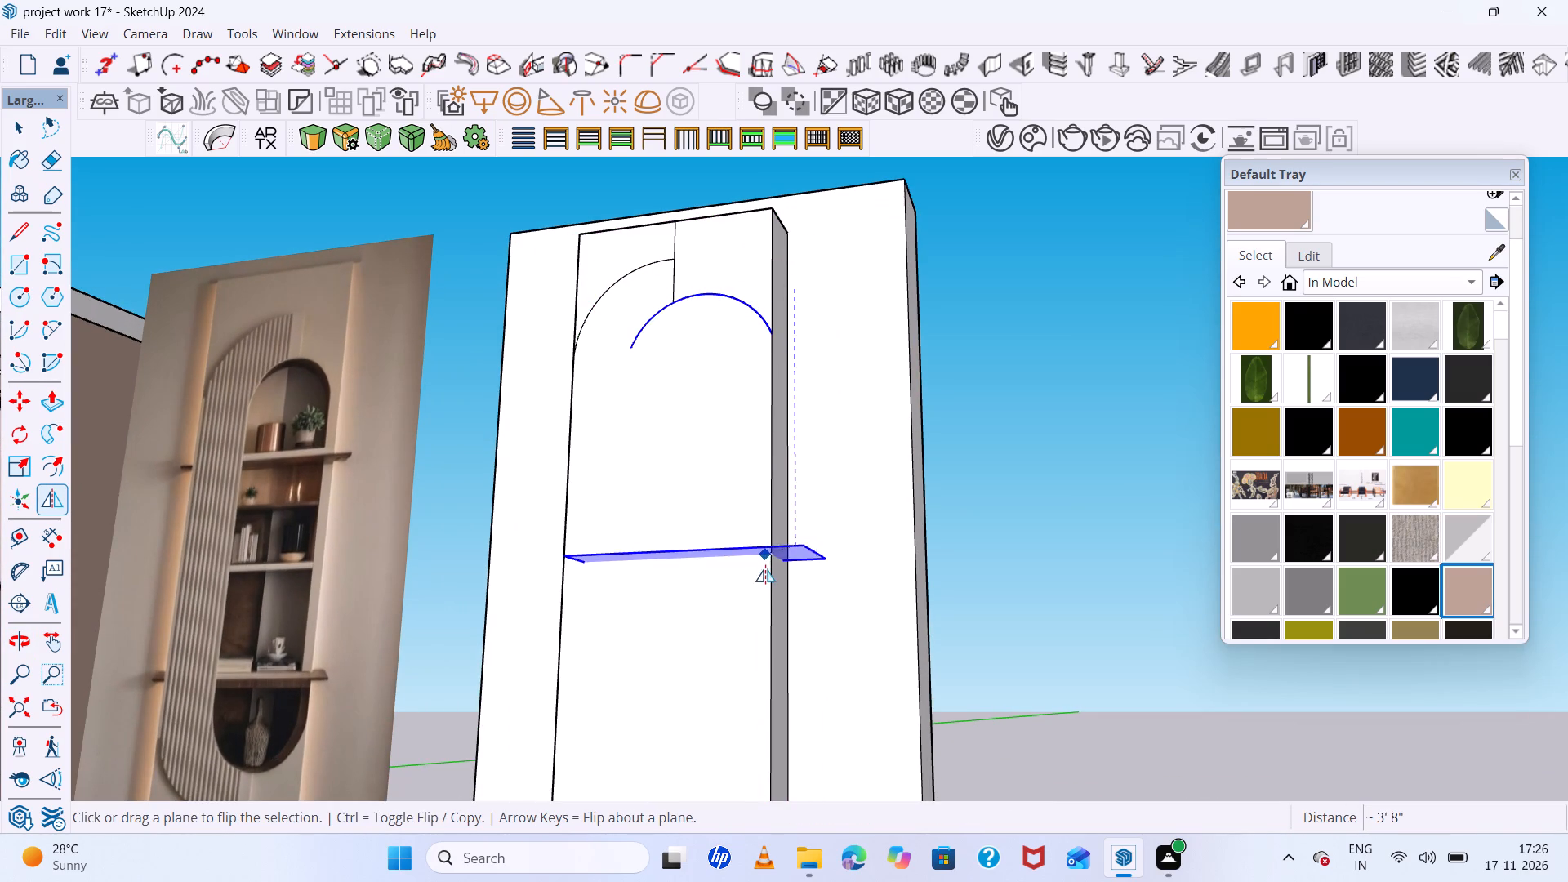
drag(765, 569, 769, 543)
scroll(758, 524, down, 5)
middle_drag(754, 529, 765, 547)
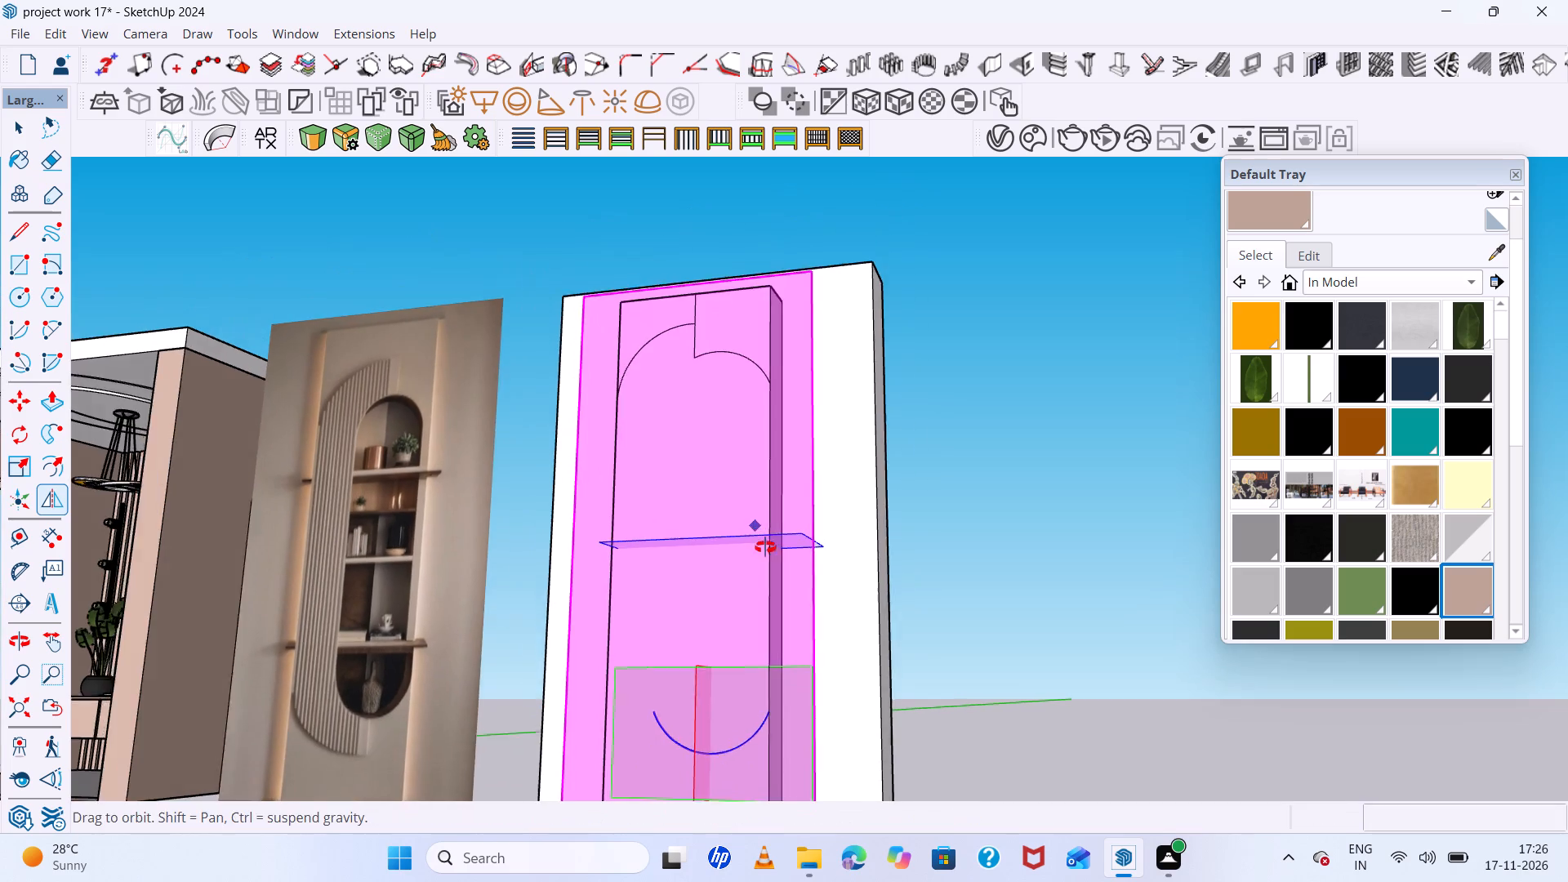
middle_drag(765, 547, 811, 570)
key(space)
scroll(715, 416, down, 2)
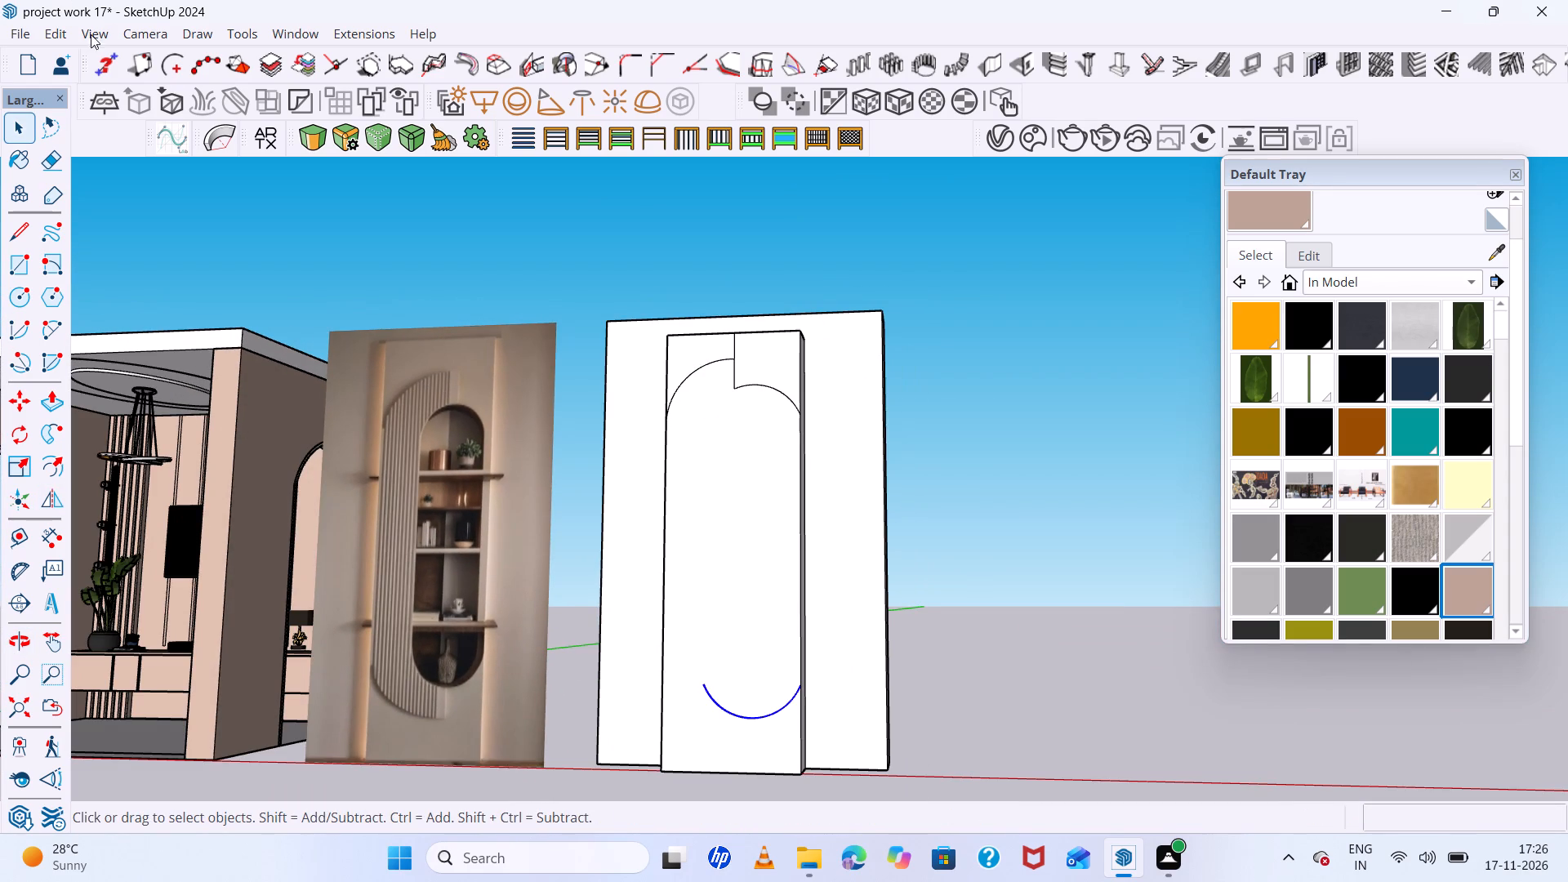
Paste the copied left segment of the niche arc in place at the top of the niche.
click(58, 27)
click(168, 185)
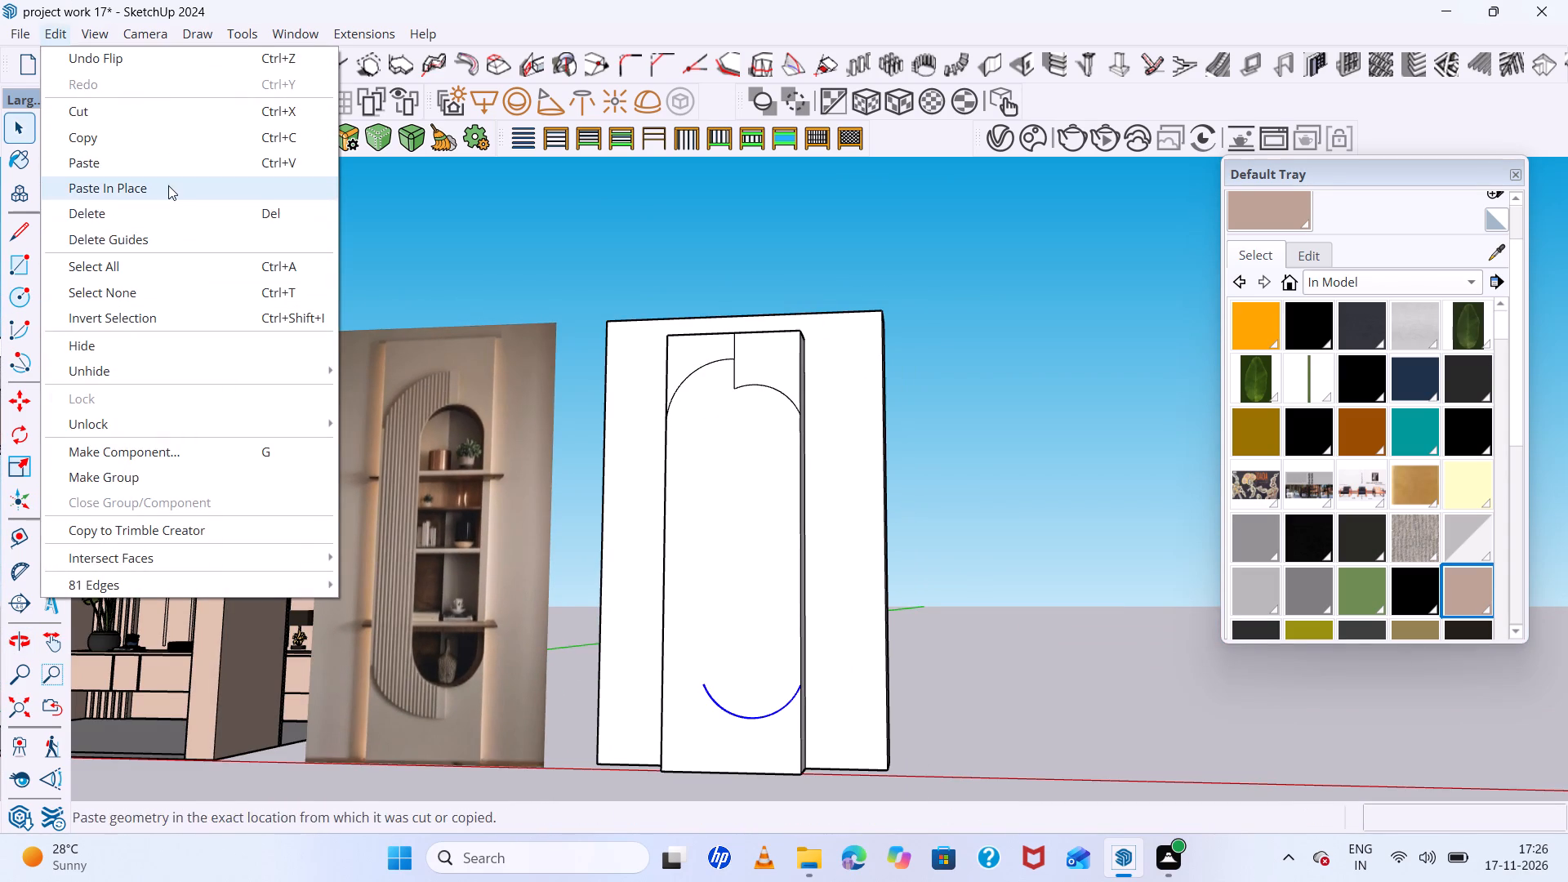
scroll(621, 335, up, 6)
scroll(605, 294, down, 6)
key(space)
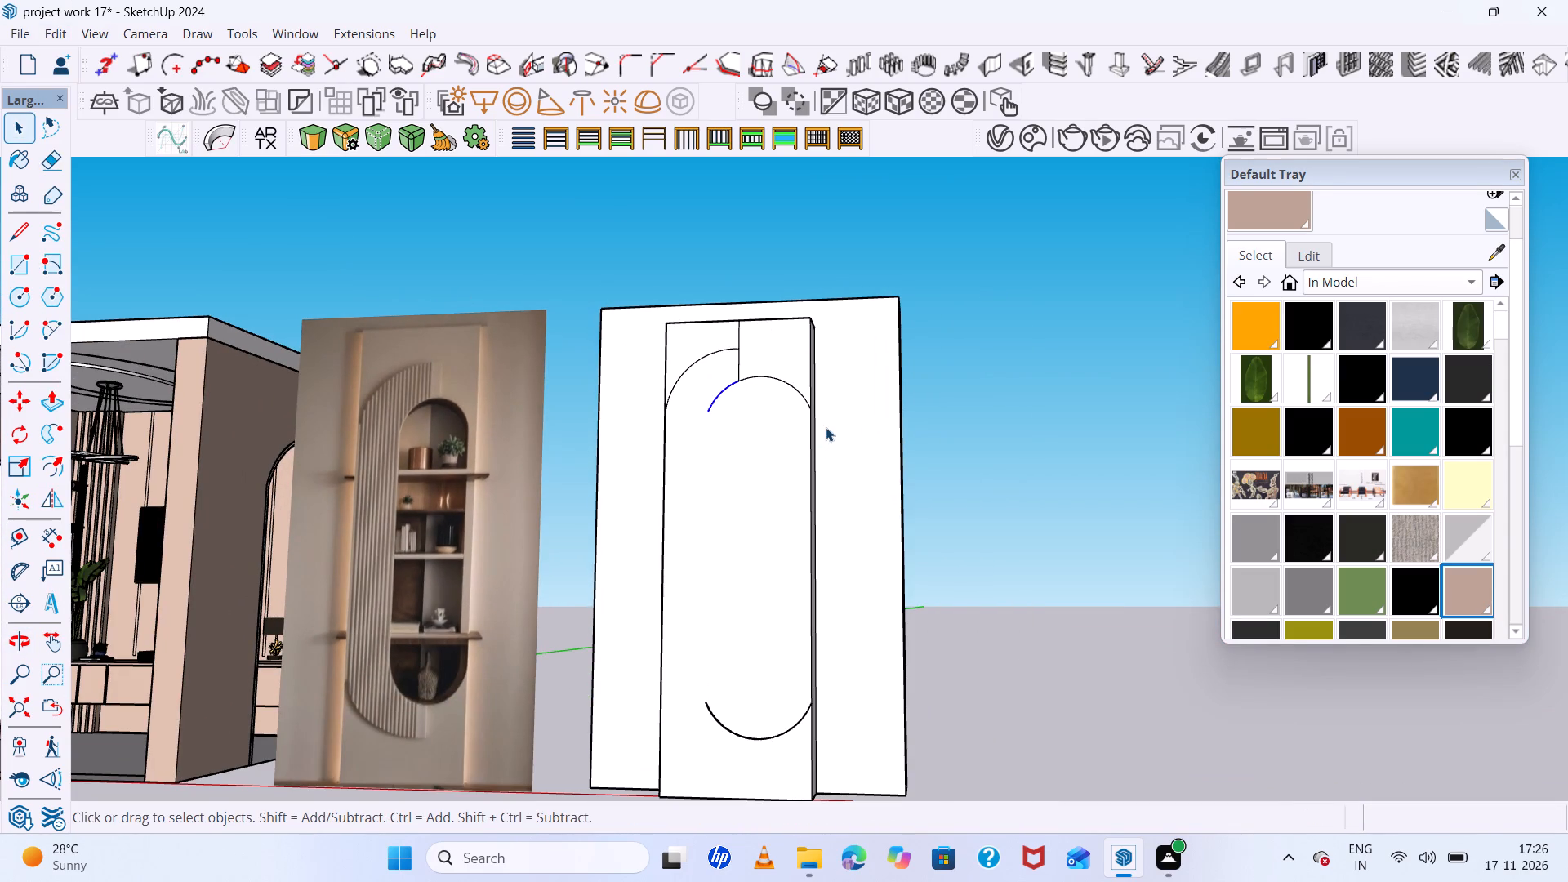
Draw a vertical line about 6' 1" long joining the left ends of the lower and upper niche arcs.
key(l)
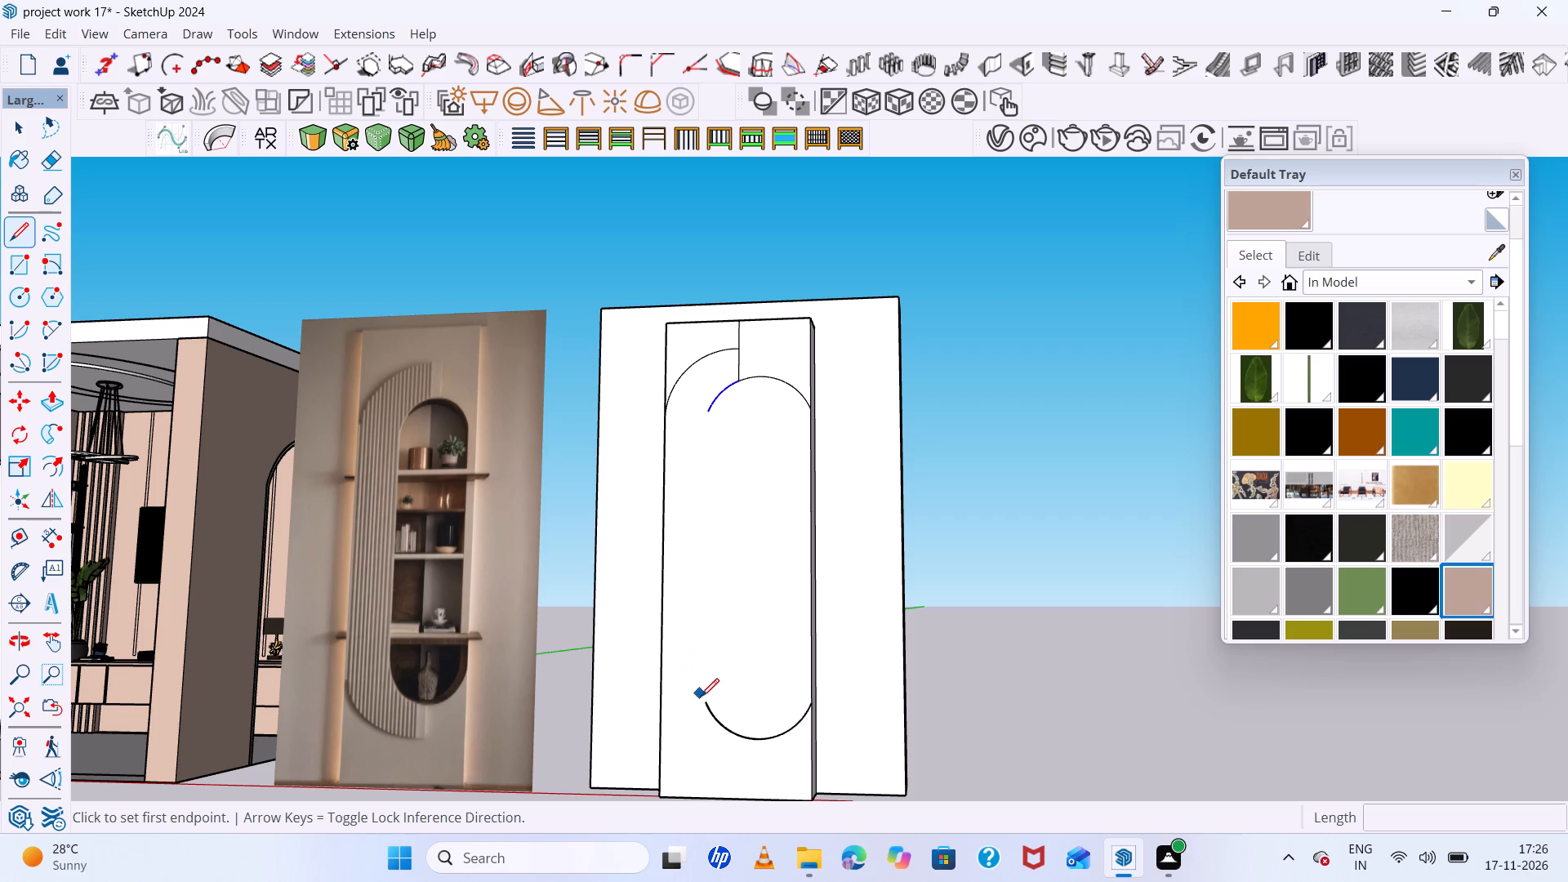
drag(706, 706, 708, 697)
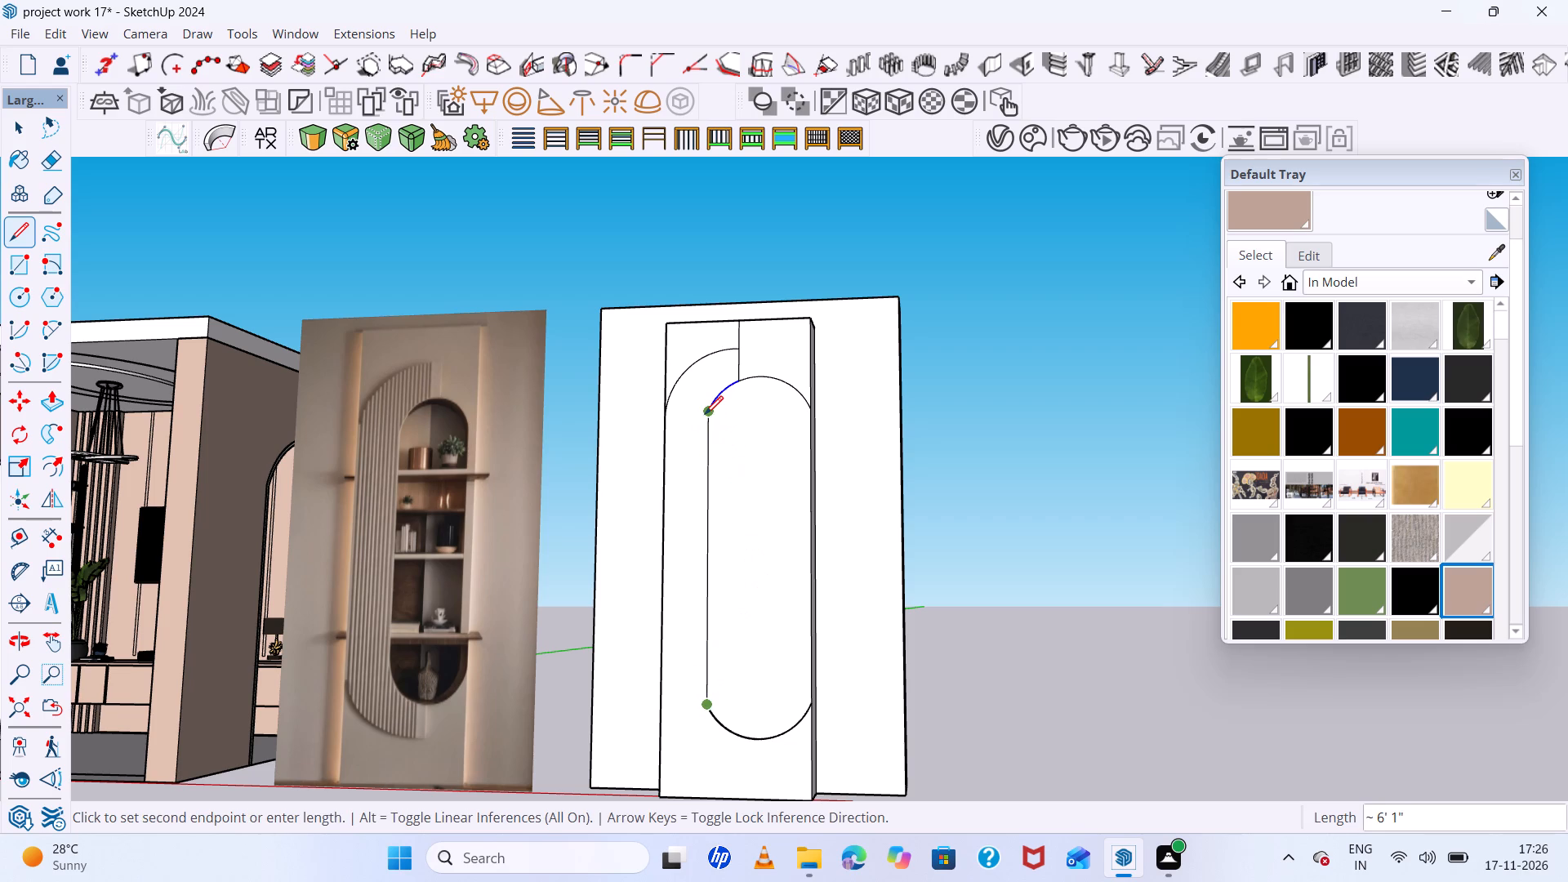
click(705, 414)
key(space)
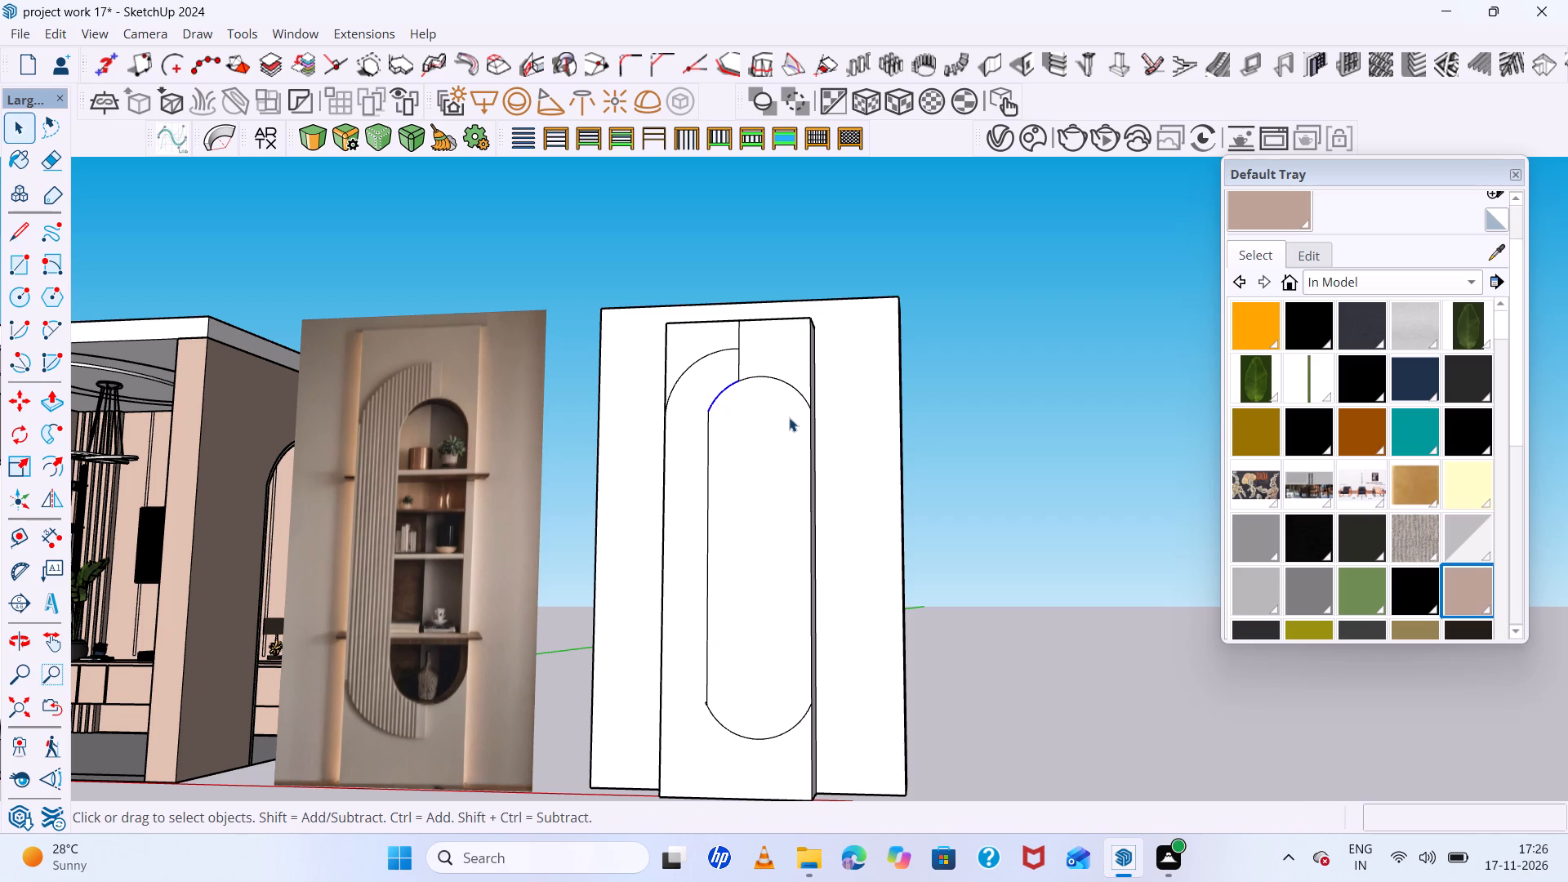
scroll(789, 417, down, 5)
middle_drag(794, 423, 796, 434)
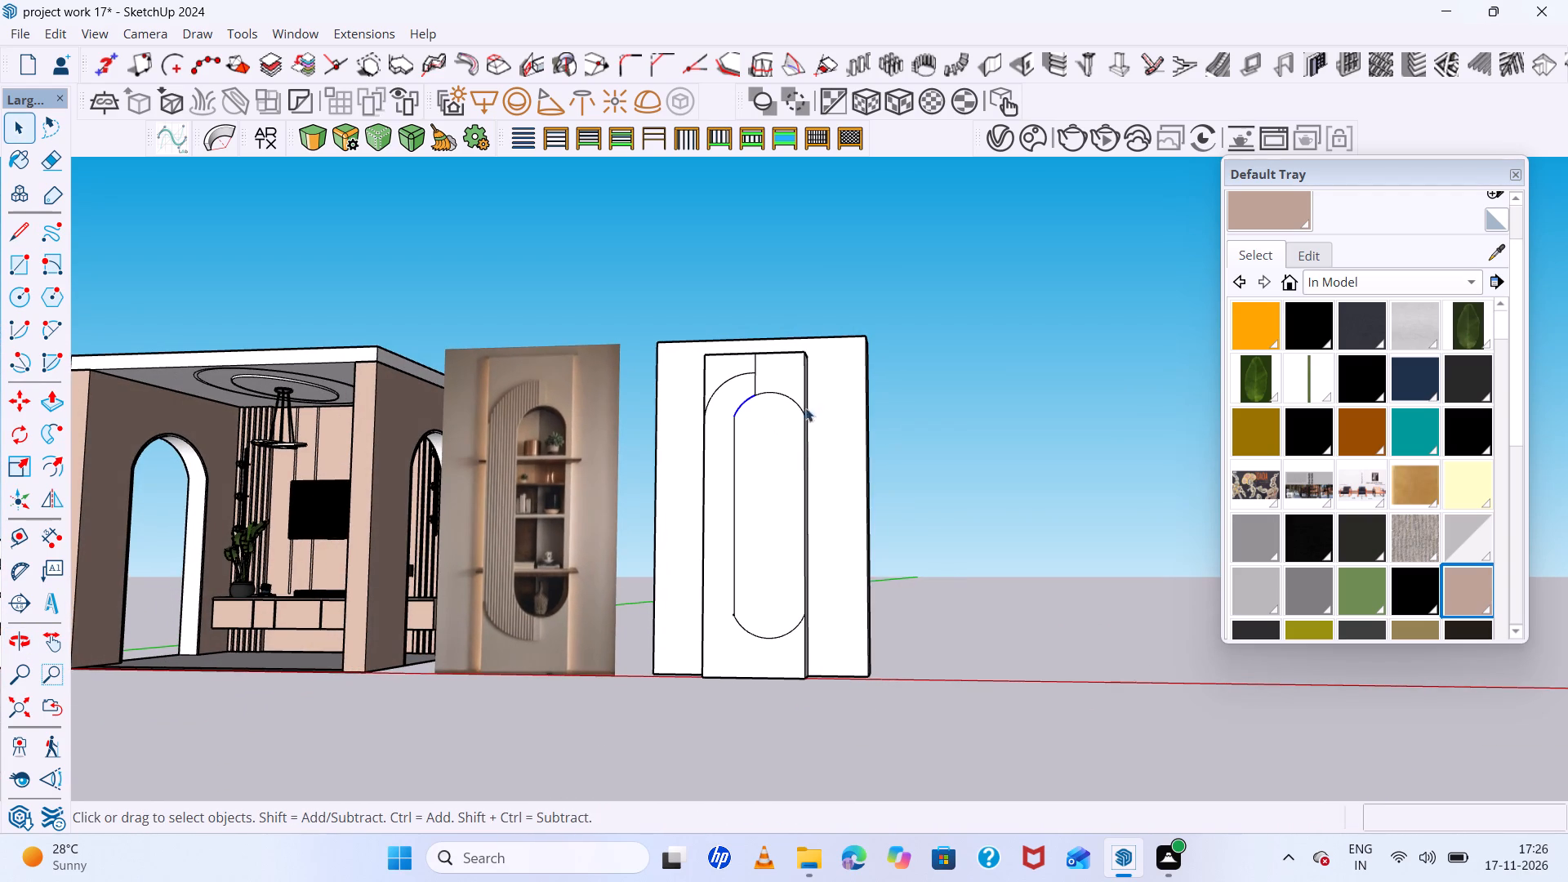
key(space)
click(954, 385)
Flip the fluted arch's arc and the niche arc's left segment vertically about a horizontal plane lowered about 3' 7".
scroll(735, 377, up, 6)
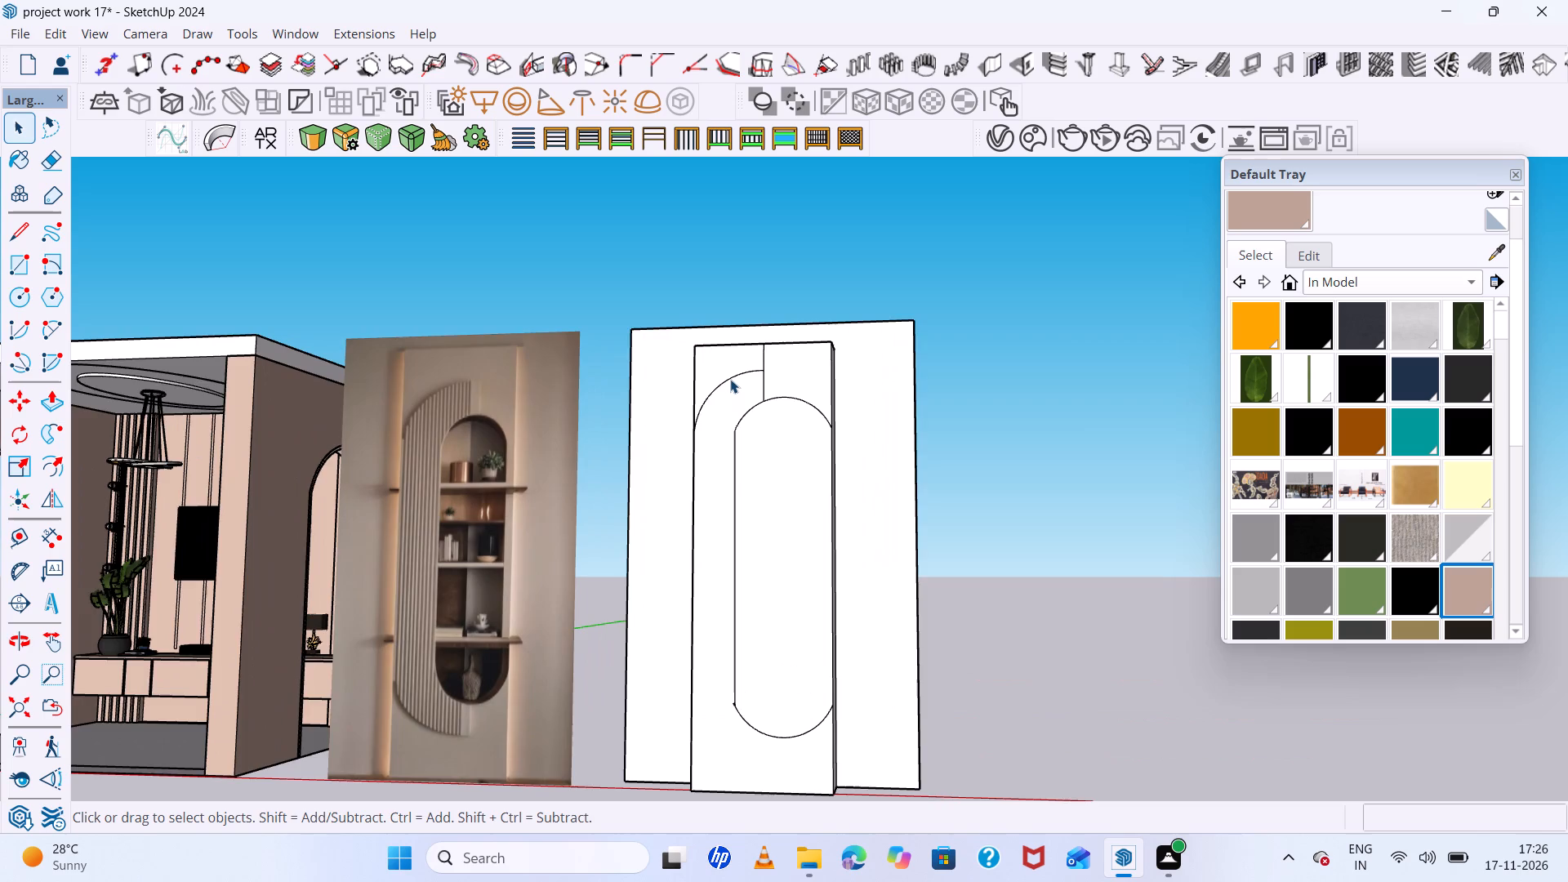
scroll(730, 379, up, 4)
click(730, 379)
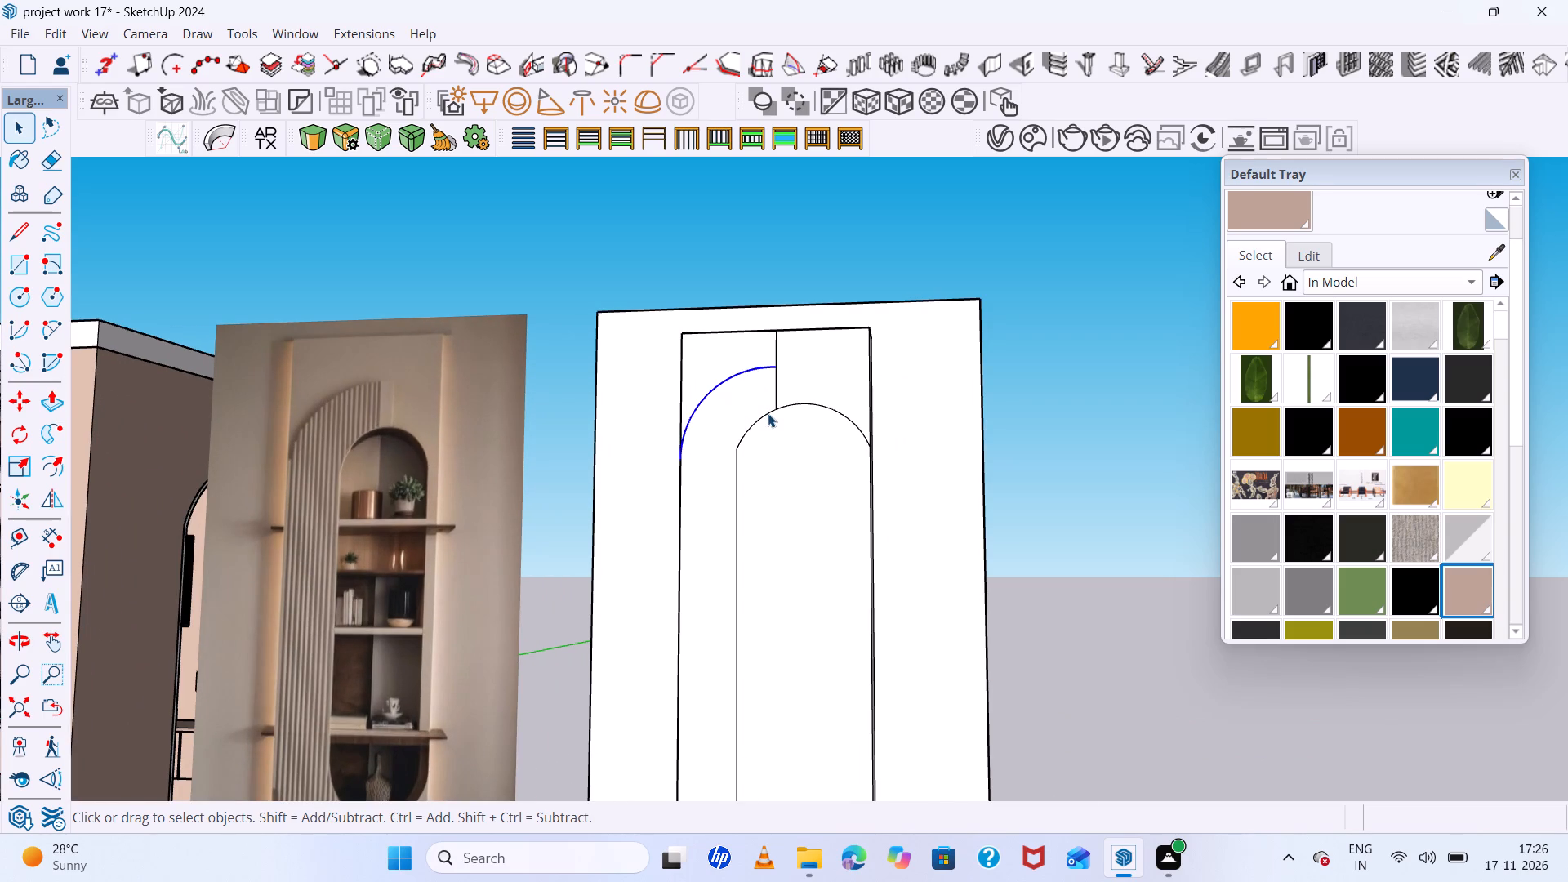
shift+click(768, 413)
scroll(733, 337, down, 6)
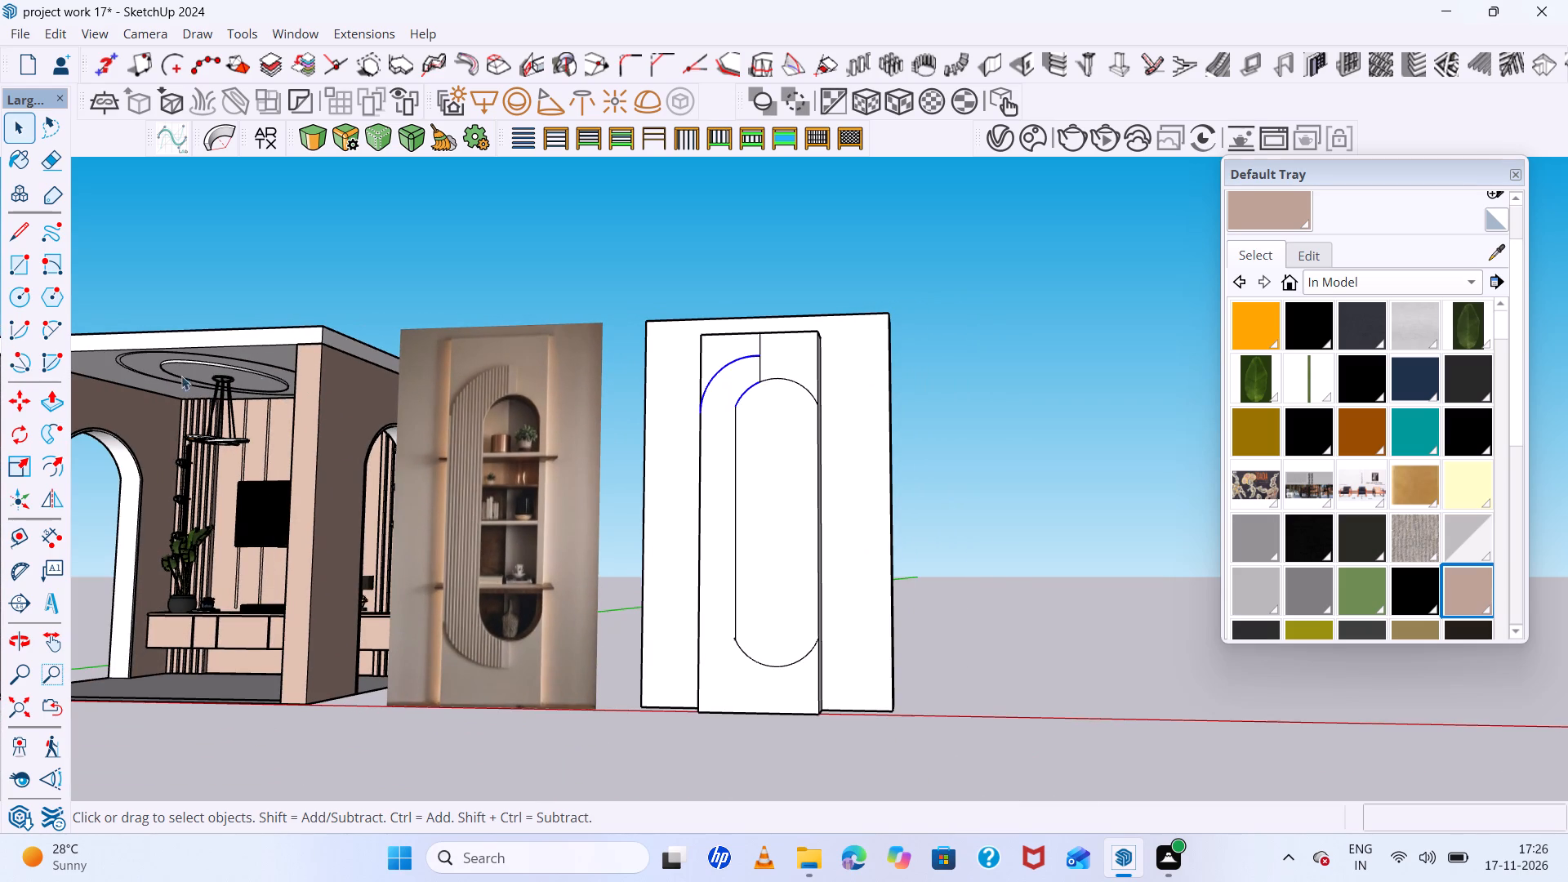
click(51, 501)
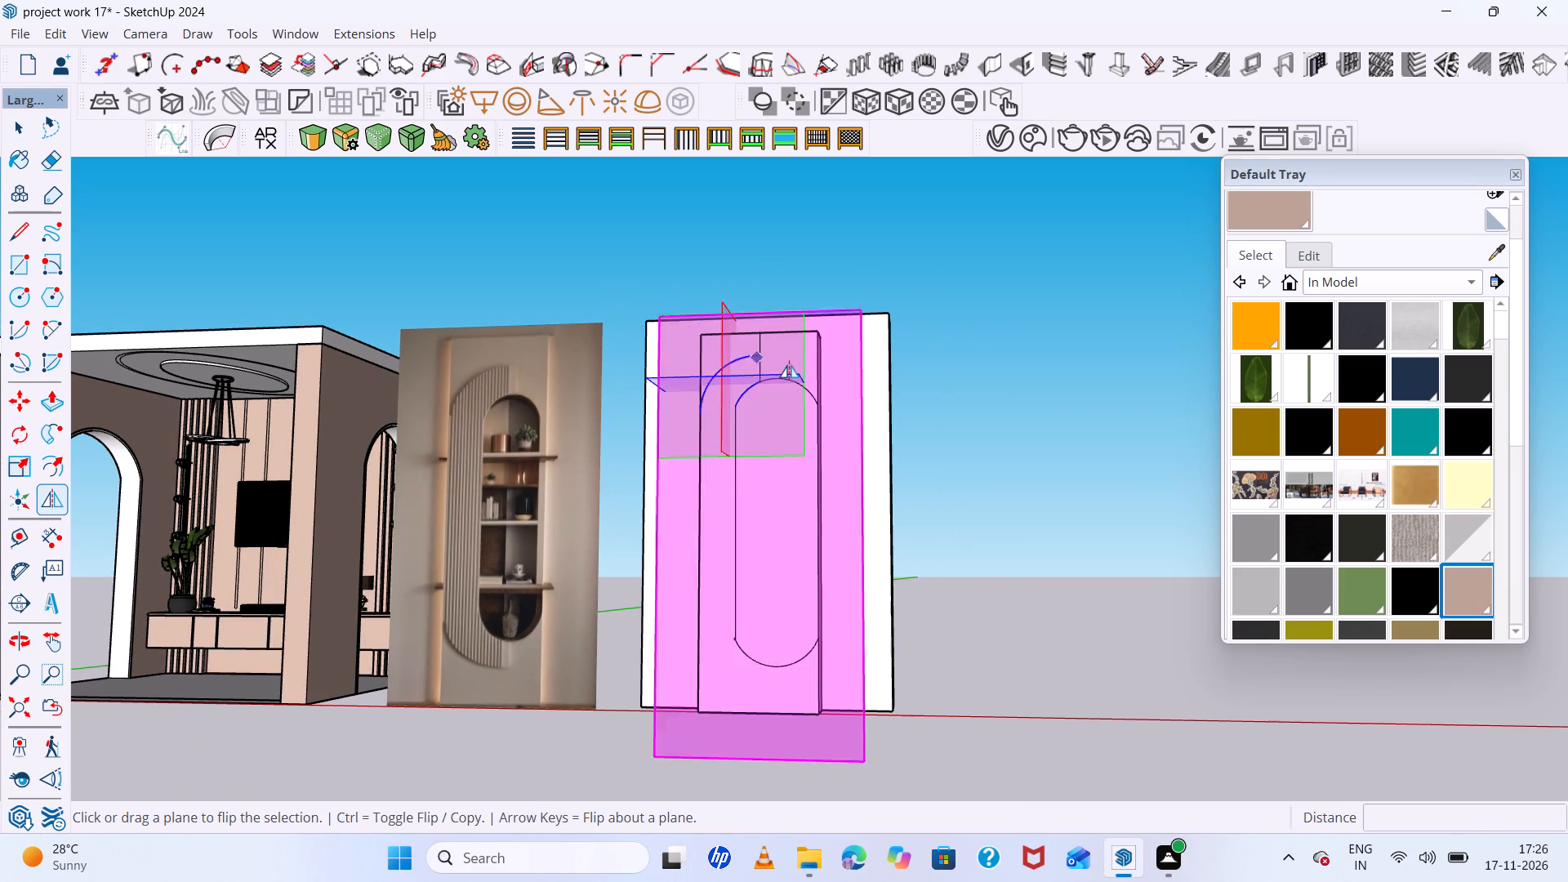
drag(788, 371, 815, 521)
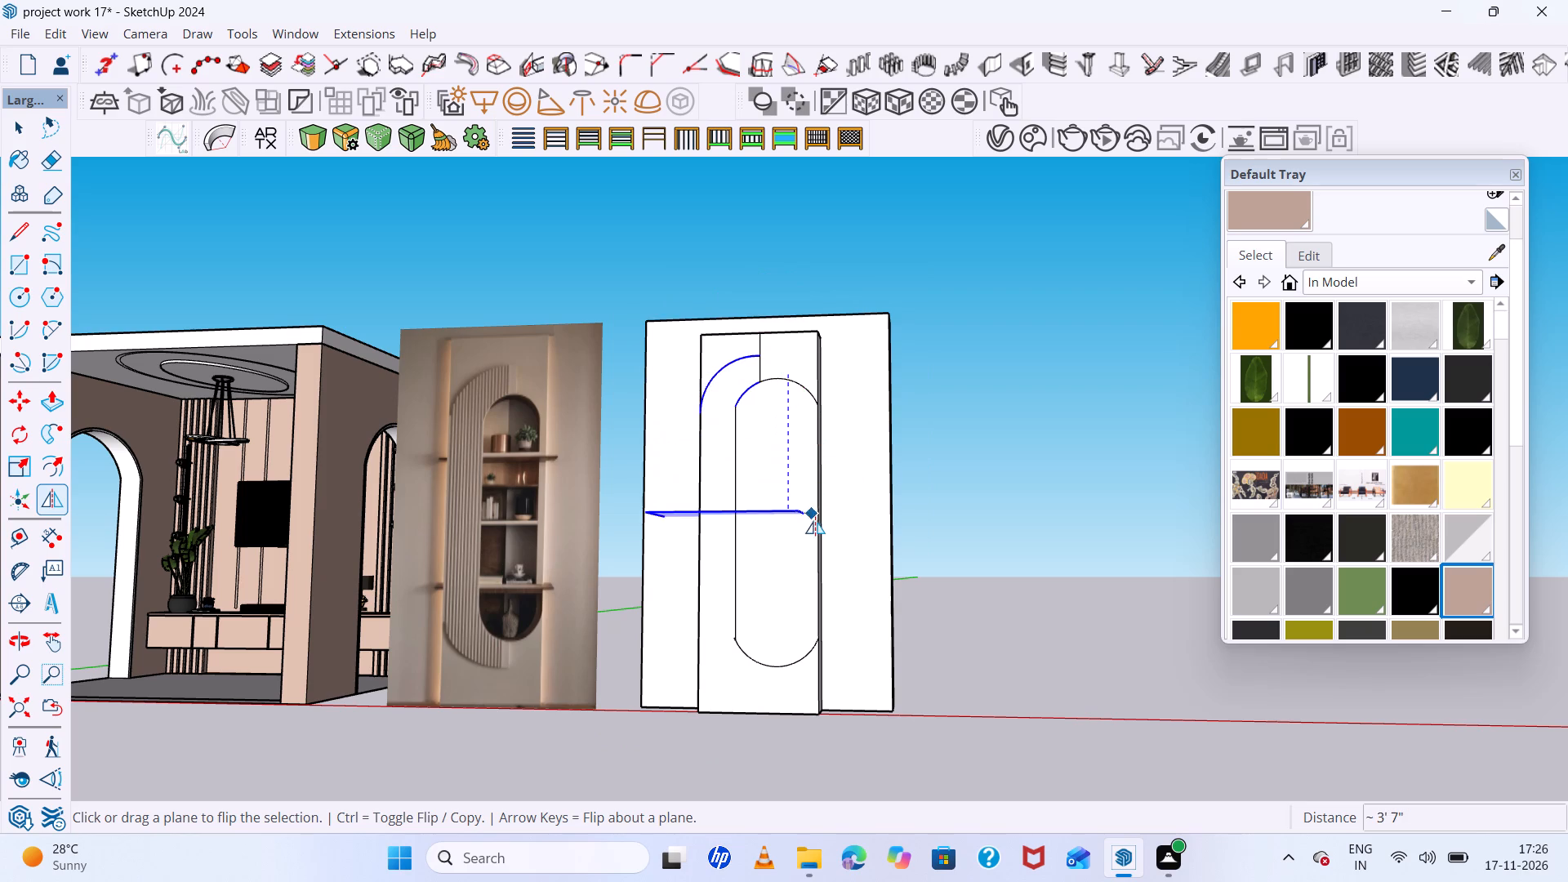
drag(815, 521, 822, 523)
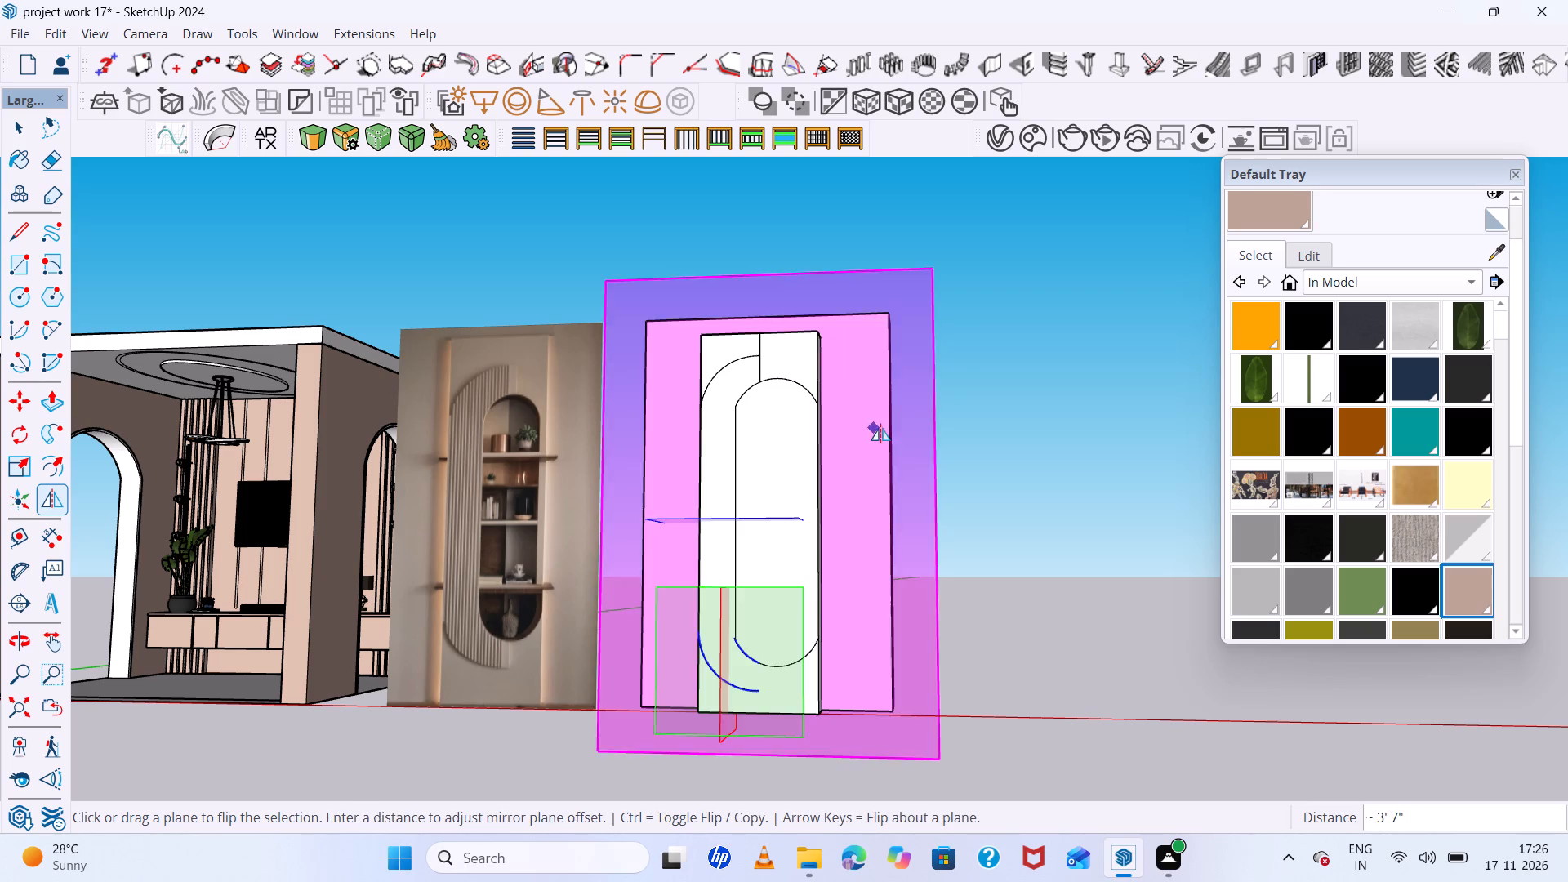
key(space)
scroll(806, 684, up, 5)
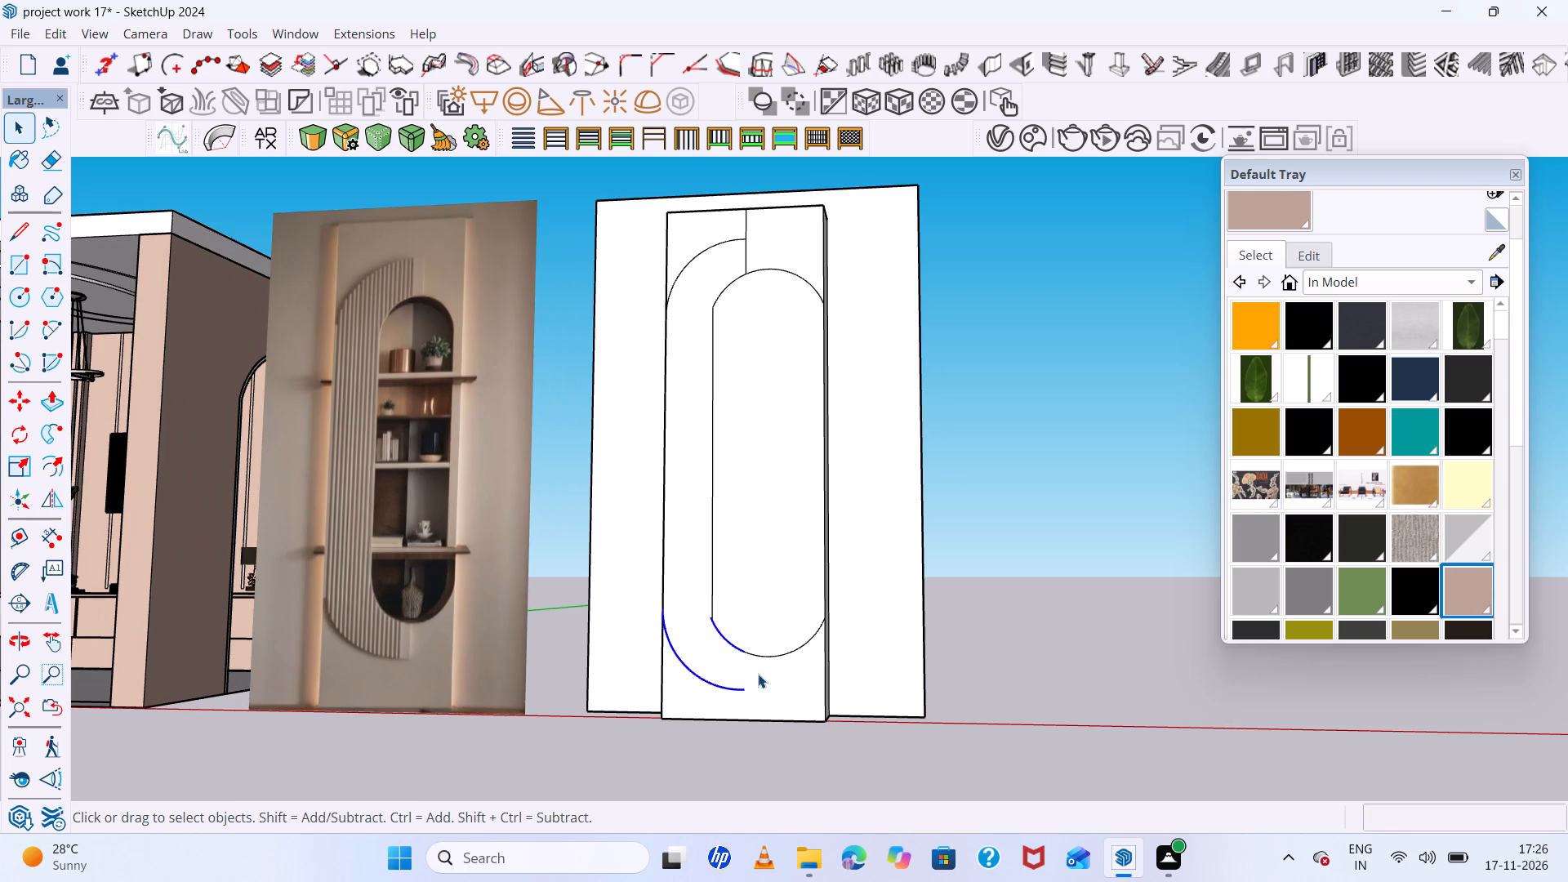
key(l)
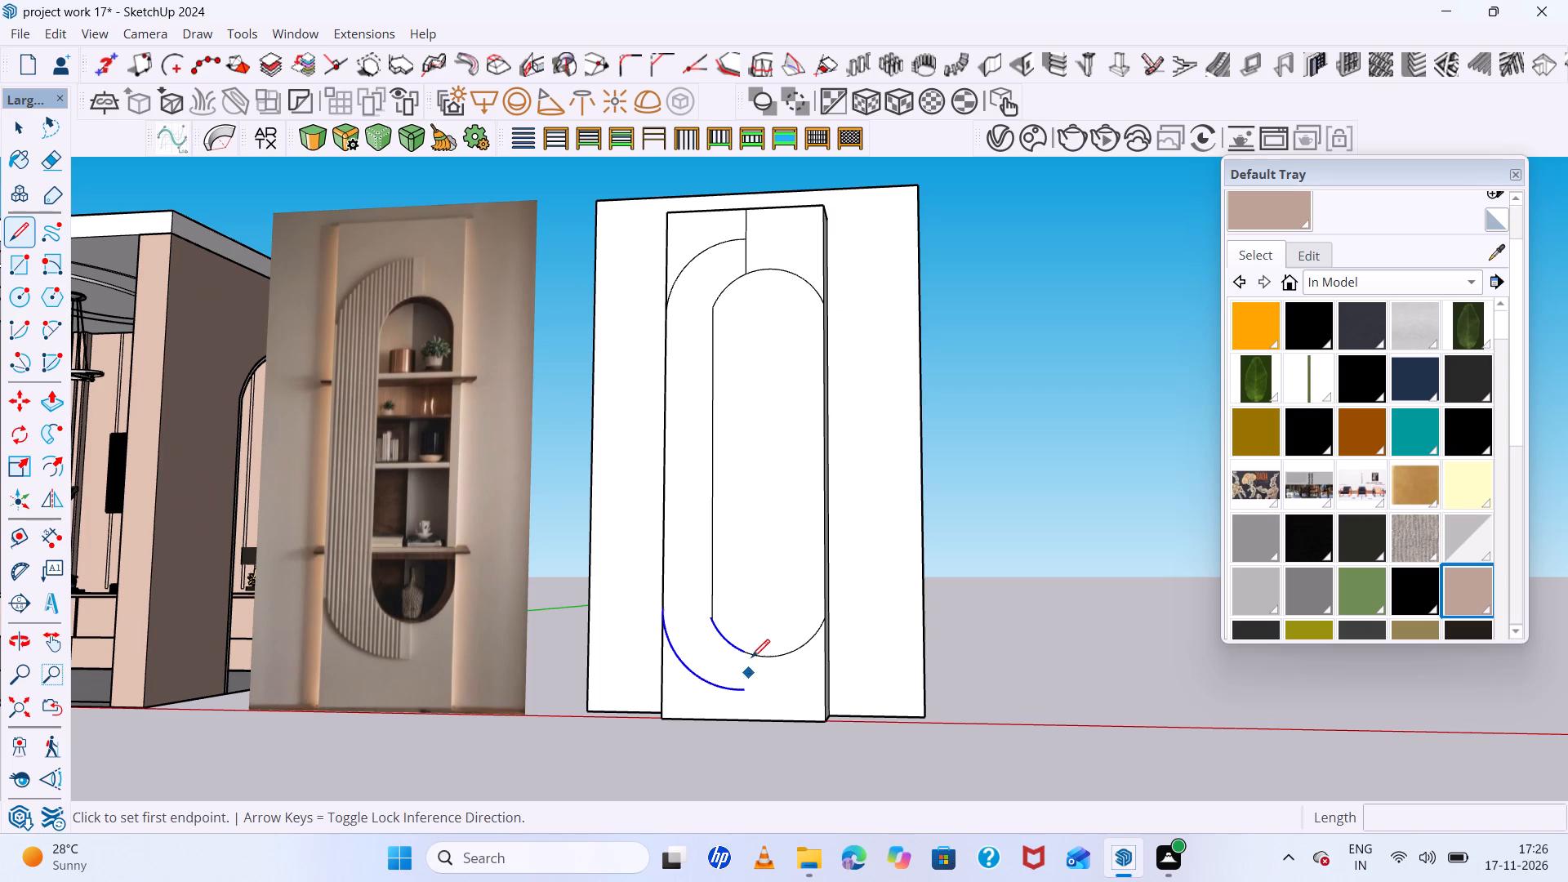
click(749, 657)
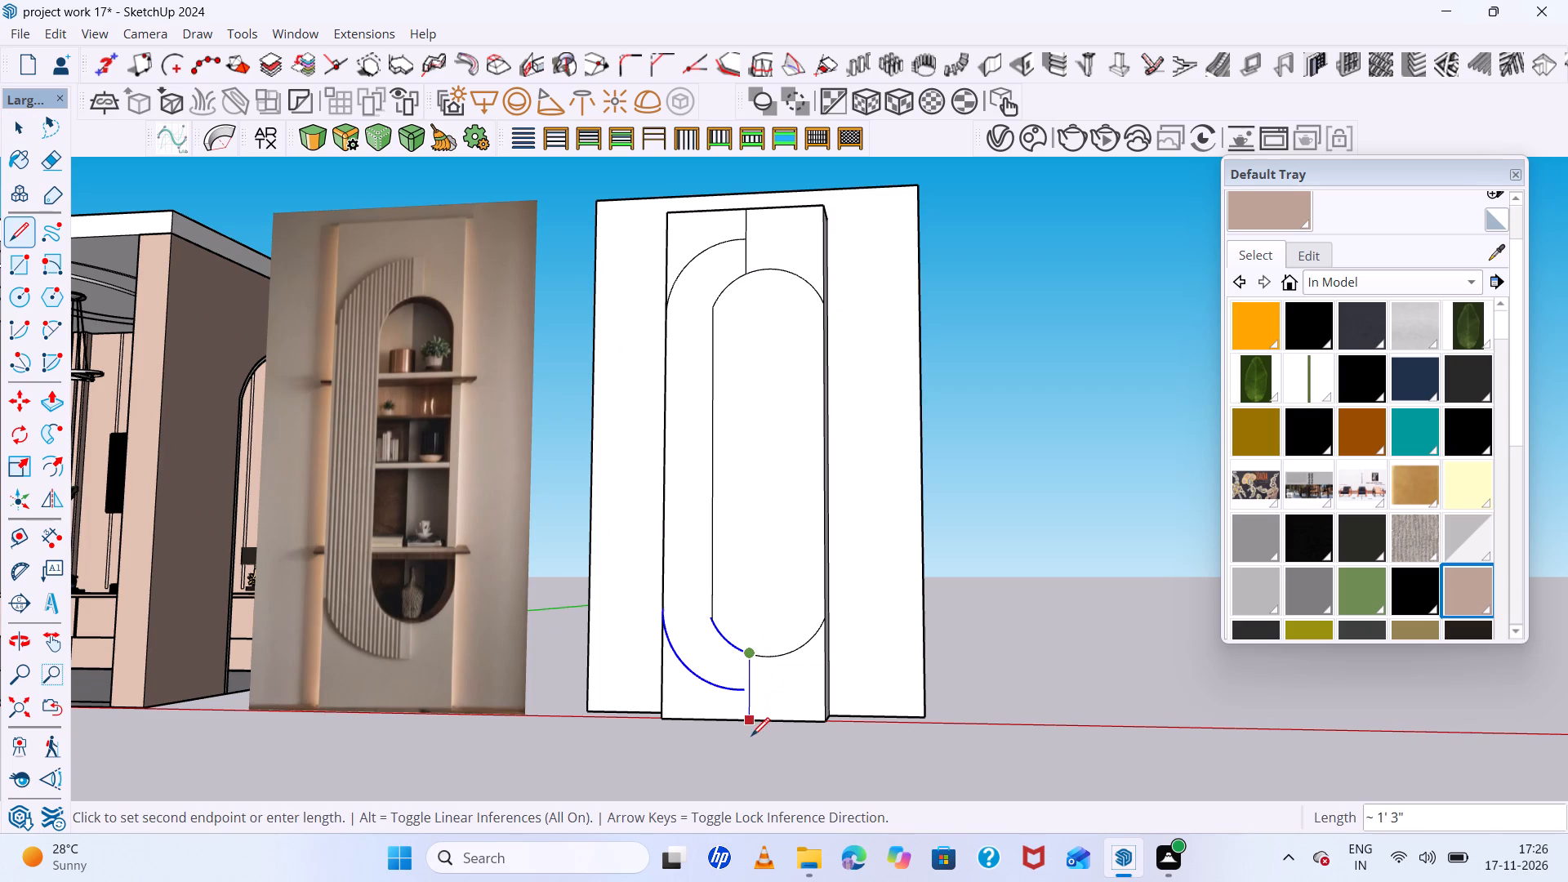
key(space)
Draw a vertical line about 1' 3" long from the end of the lower niche arc's left segment to the central panel's bottom edge.
scroll(750, 701, up, 7)
middle_drag(746, 694, 830, 693)
scroll(821, 620, up, 5)
key(l)
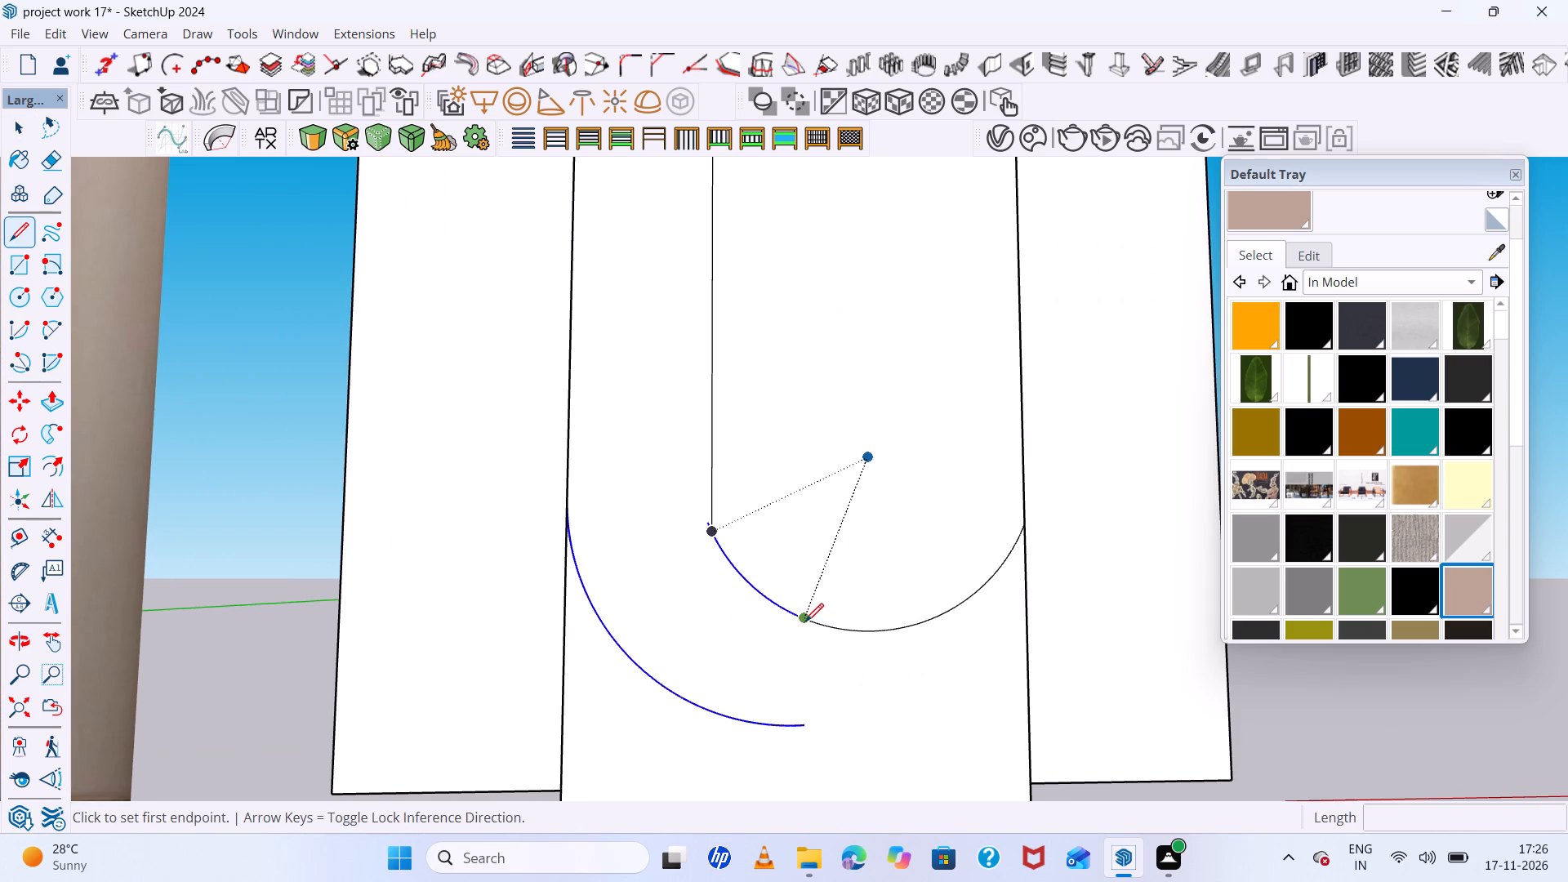
click(805, 620)
scroll(800, 730, down, 13)
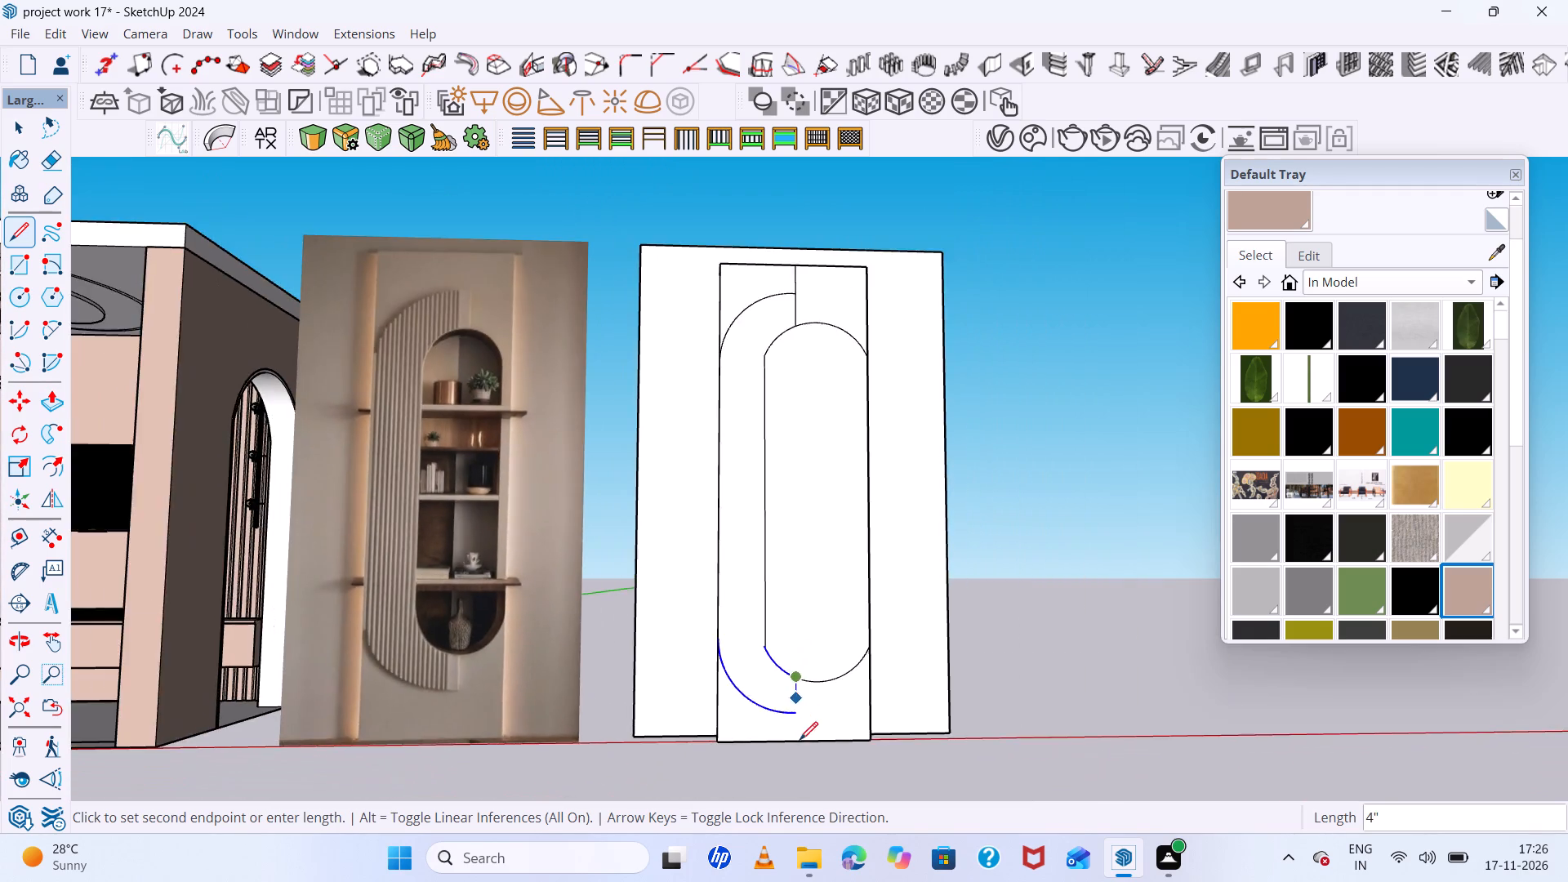
scroll(800, 746, up, 12)
click(795, 735)
scroll(732, 692, down, 6)
key(space)
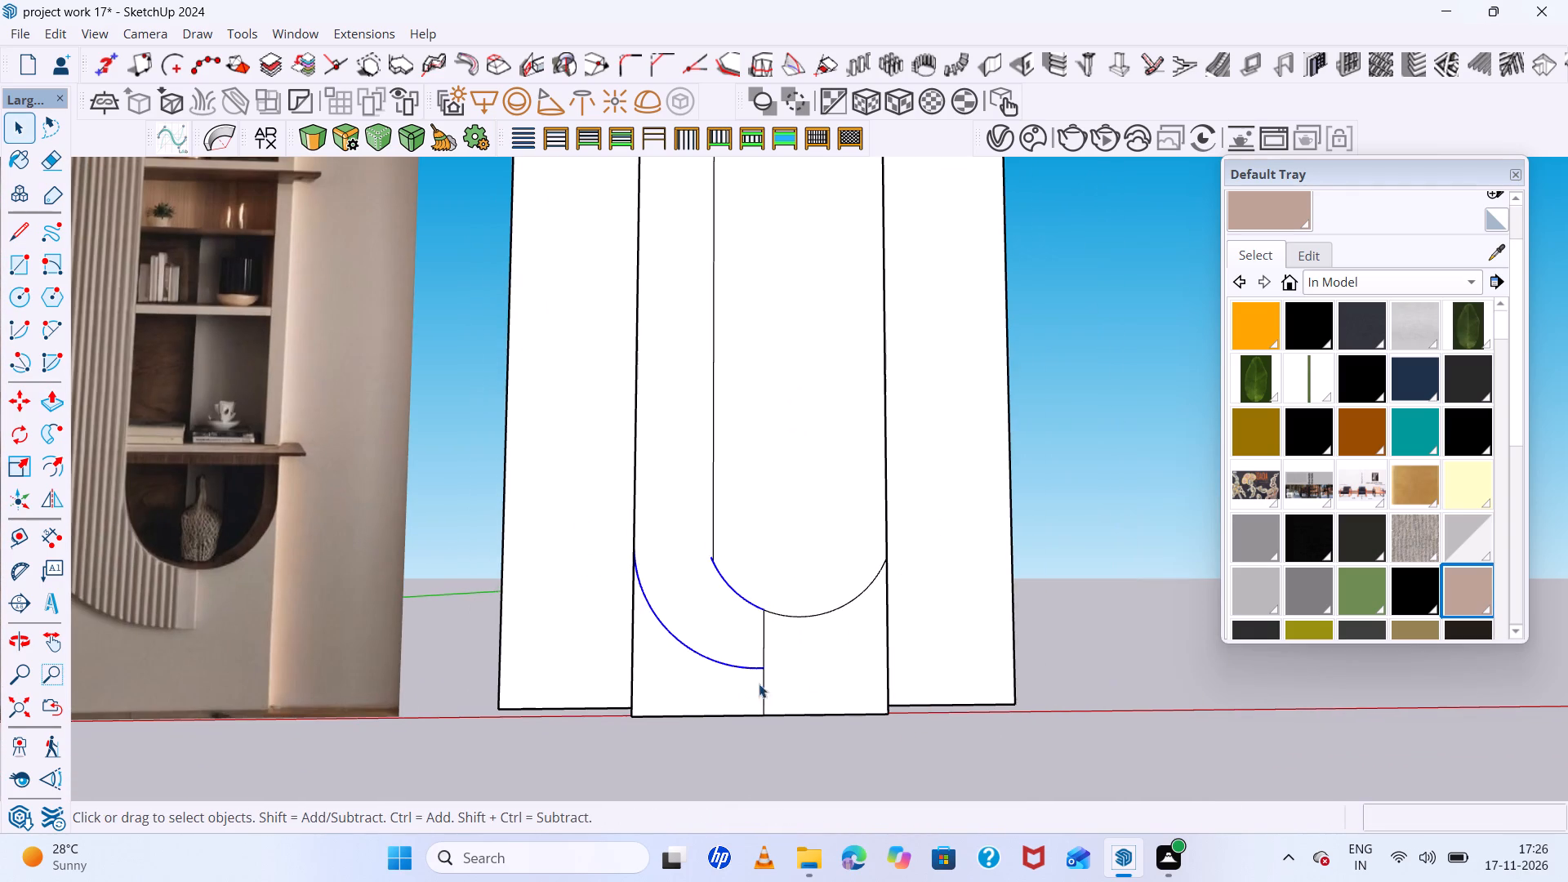
click(902, 760)
Erase the short stub of the lower niche arc that overshoots the niche's left vertical line.
scroll(766, 702, down, 6)
middle_drag(762, 701, 722, 715)
scroll(737, 633, up, 7)
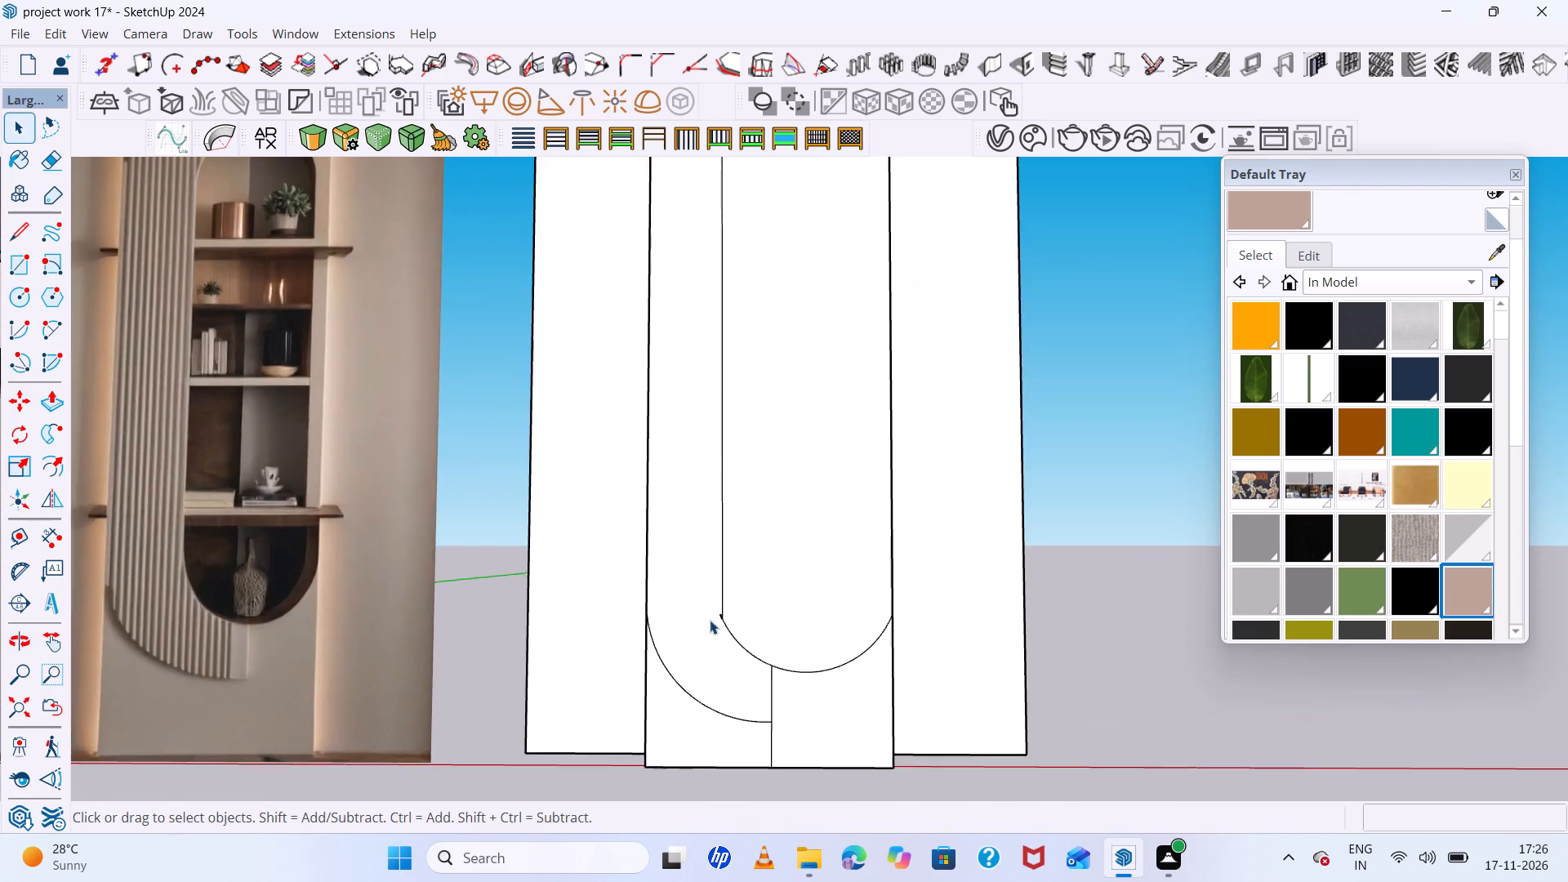
scroll(710, 620, up, 19)
key(e)
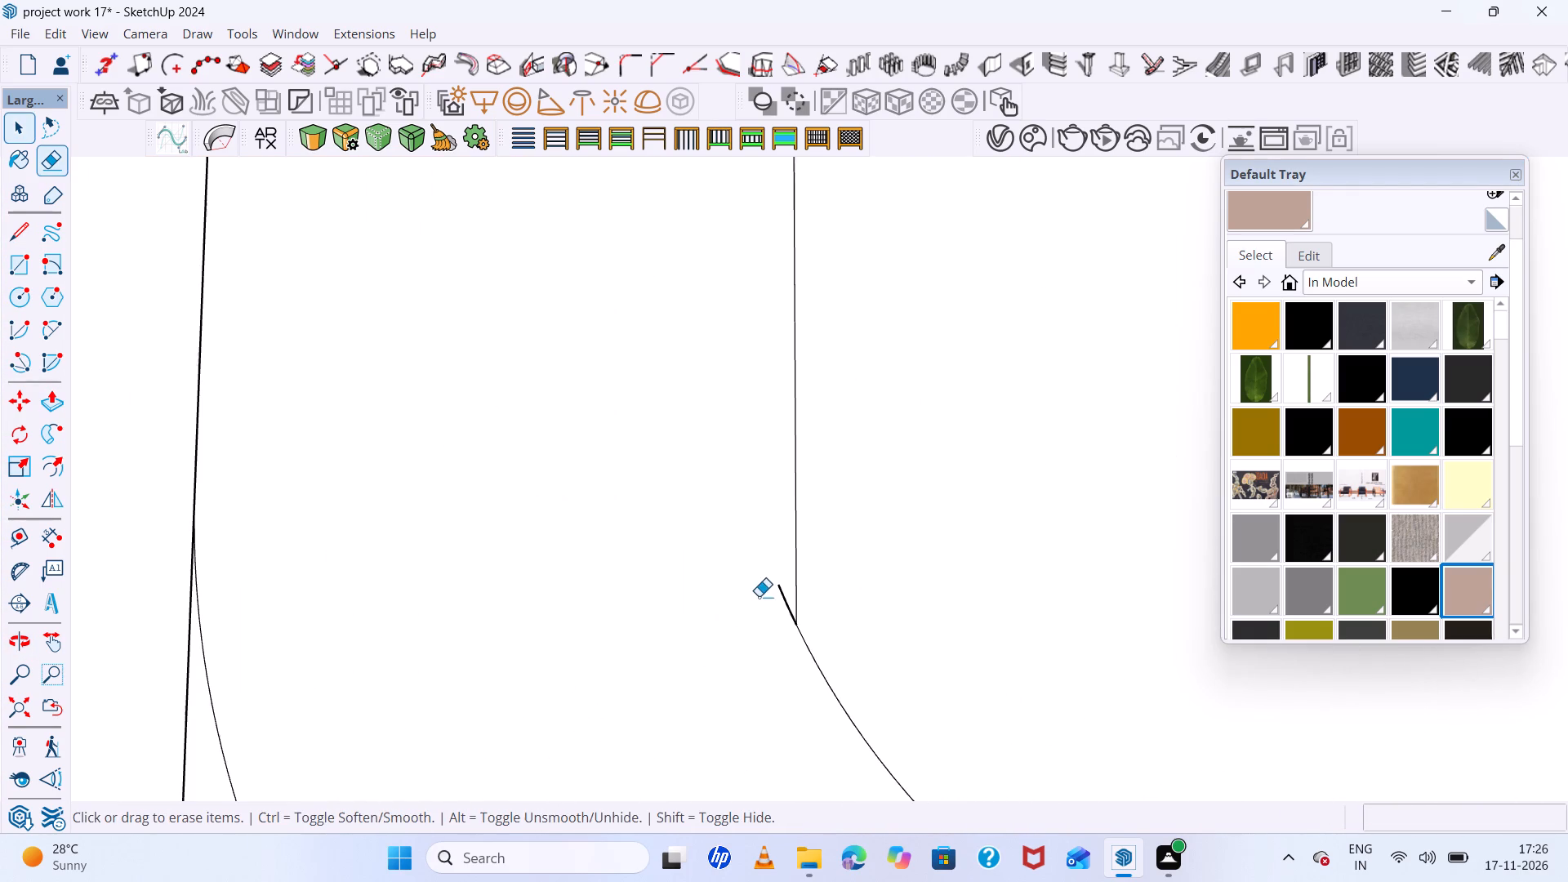
drag(786, 588, 776, 599)
scroll(705, 590, down, 19)
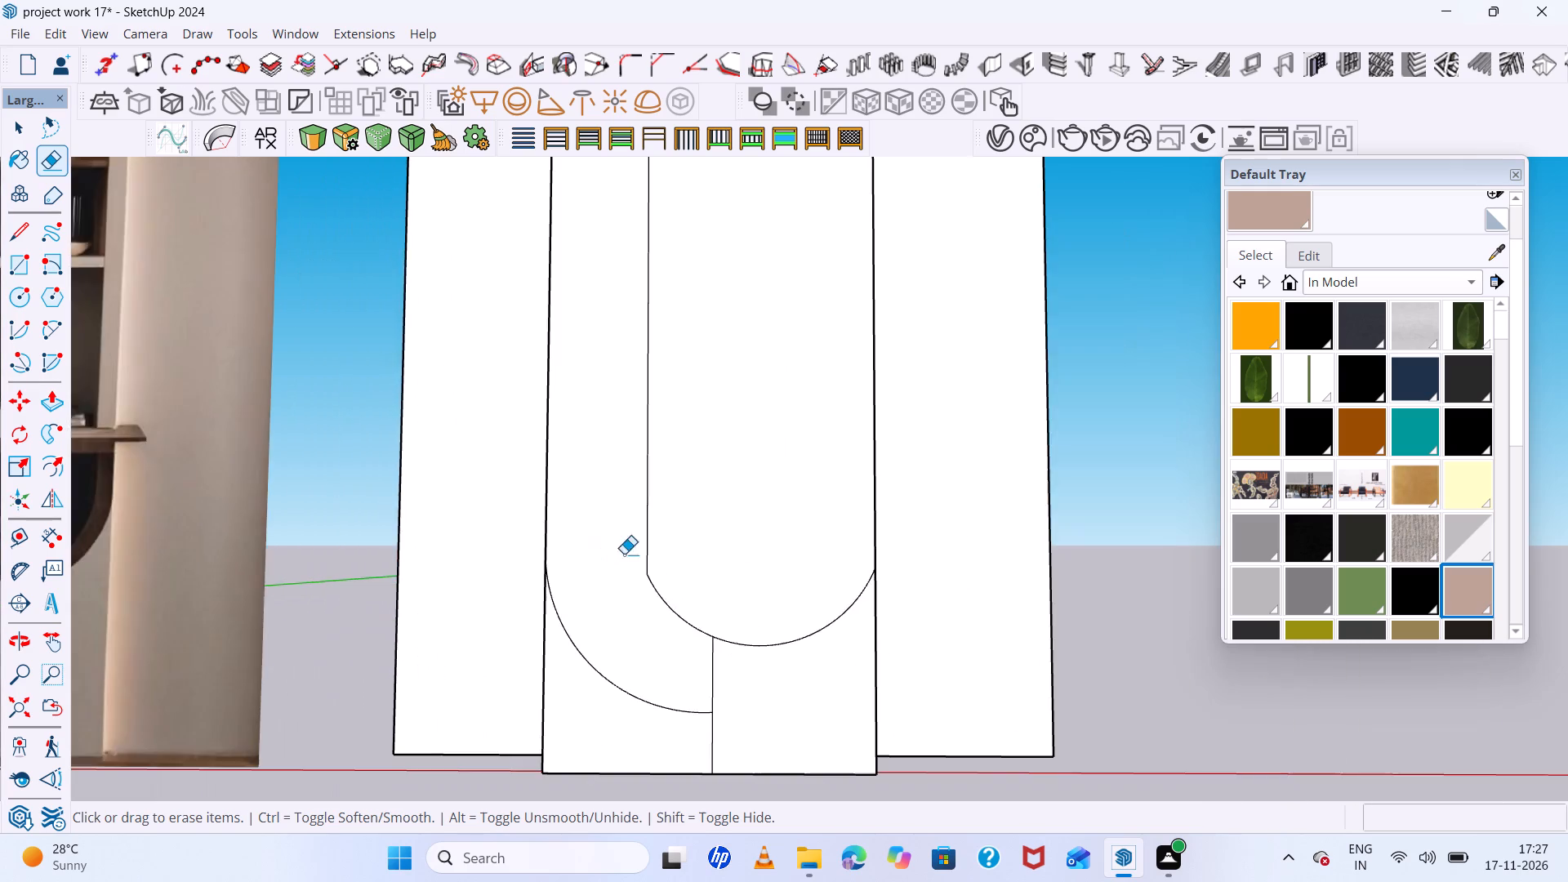
Push/Pull the central panel's right side face outward by 2", creating a new starting face.
scroll(915, 555, up, 7)
scroll(818, 534, down, 20)
scroll(818, 534, down, 2)
scroll(718, 528, down, 4)
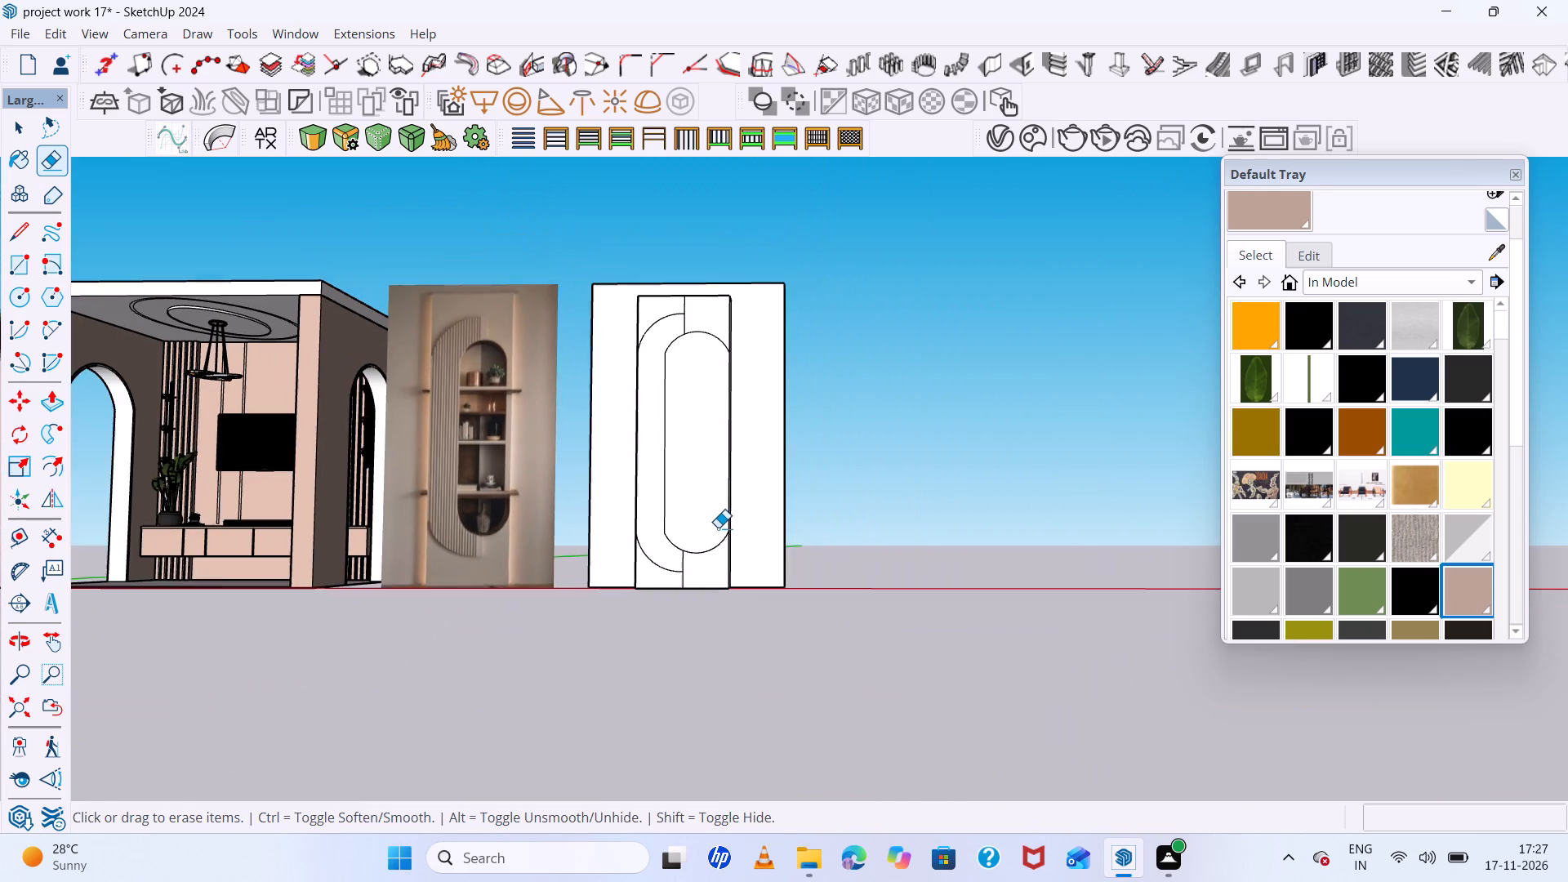
middle_drag(718, 530, 675, 650)
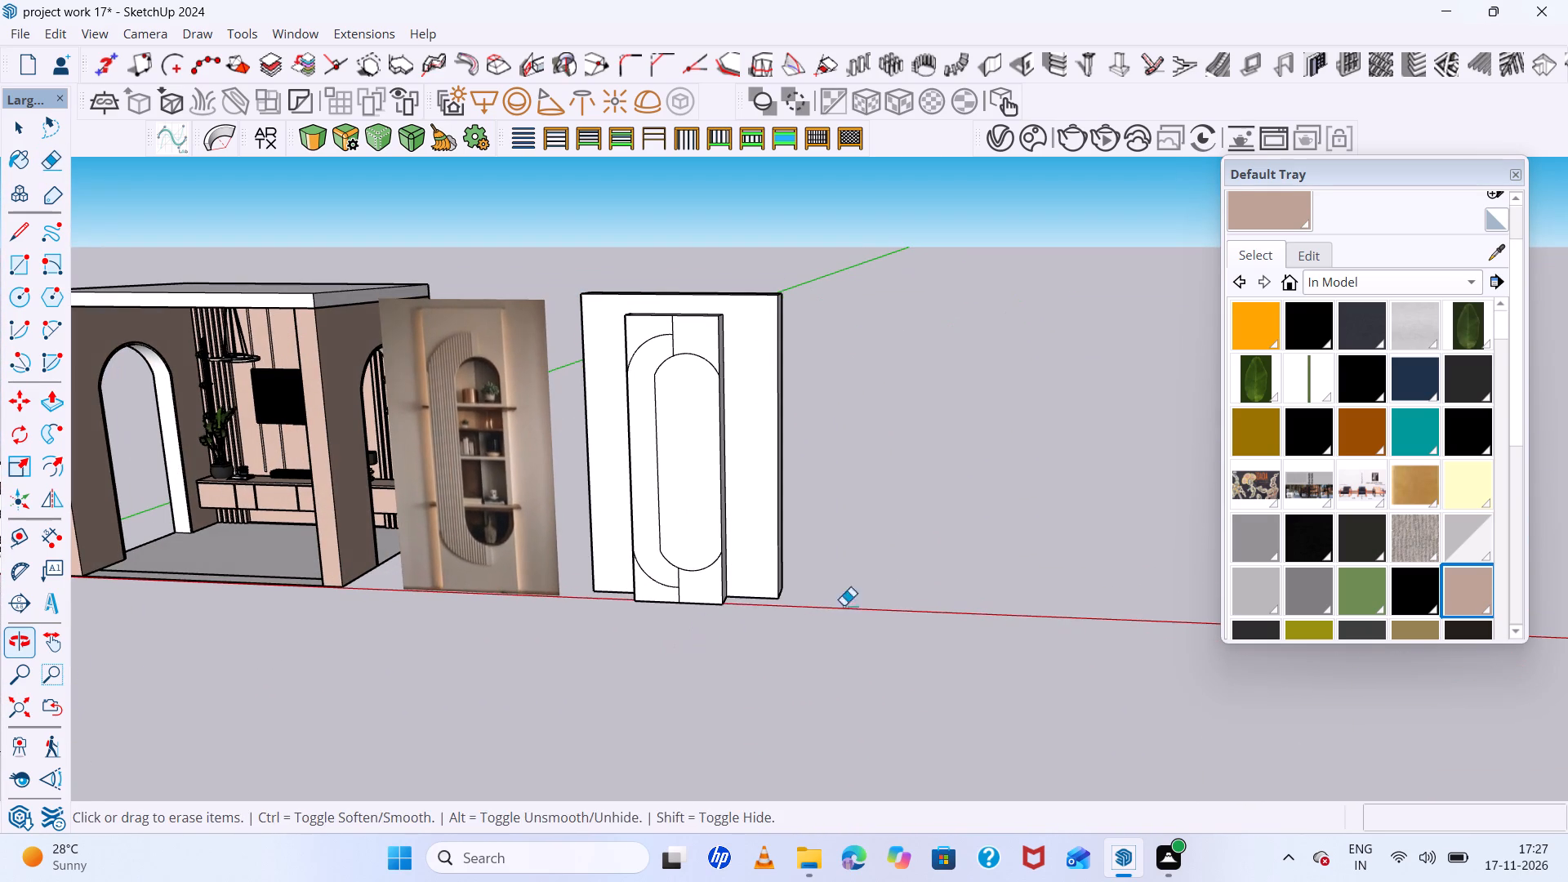
key(space)
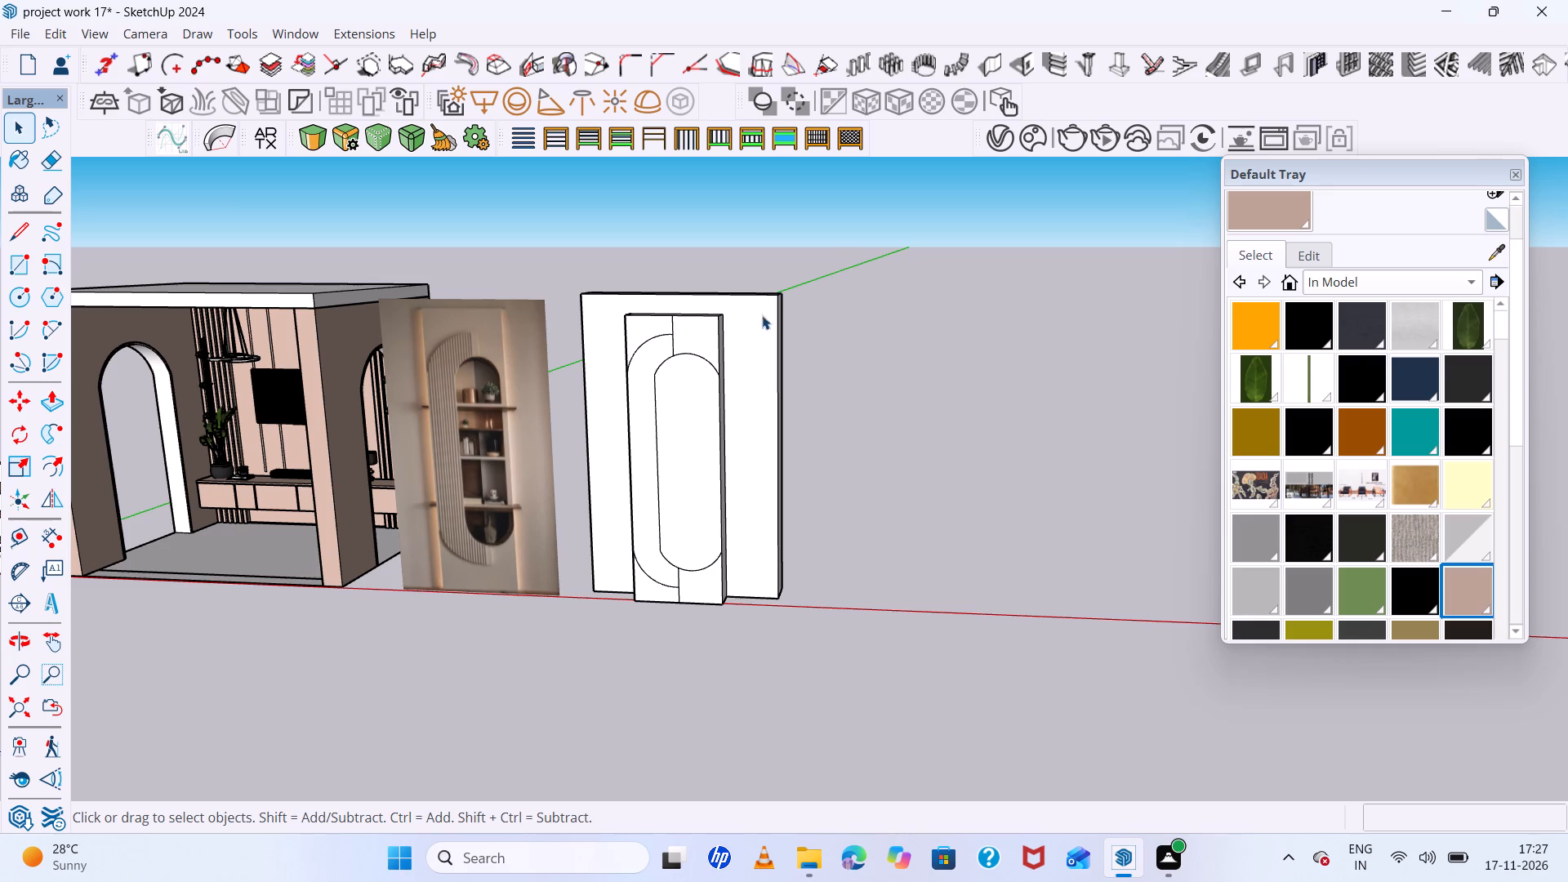
scroll(609, 448, up, 11)
middle_drag(677, 387, 663, 385)
scroll(795, 358, up, 5)
middle_drag(788, 358, 612, 372)
scroll(648, 364, up, 5)
click(815, 325)
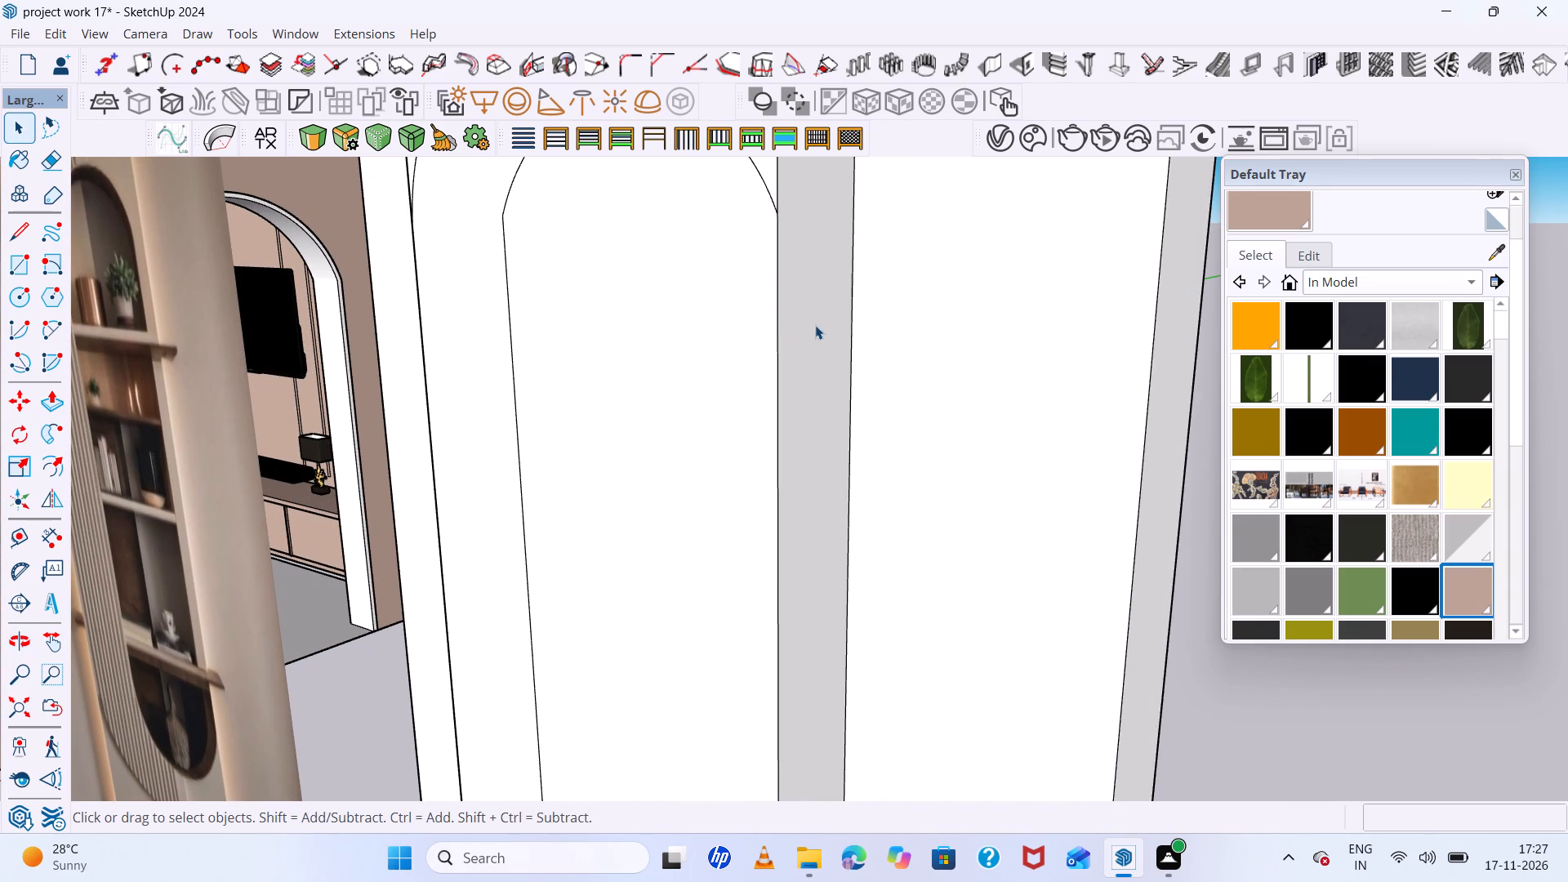
key(p)
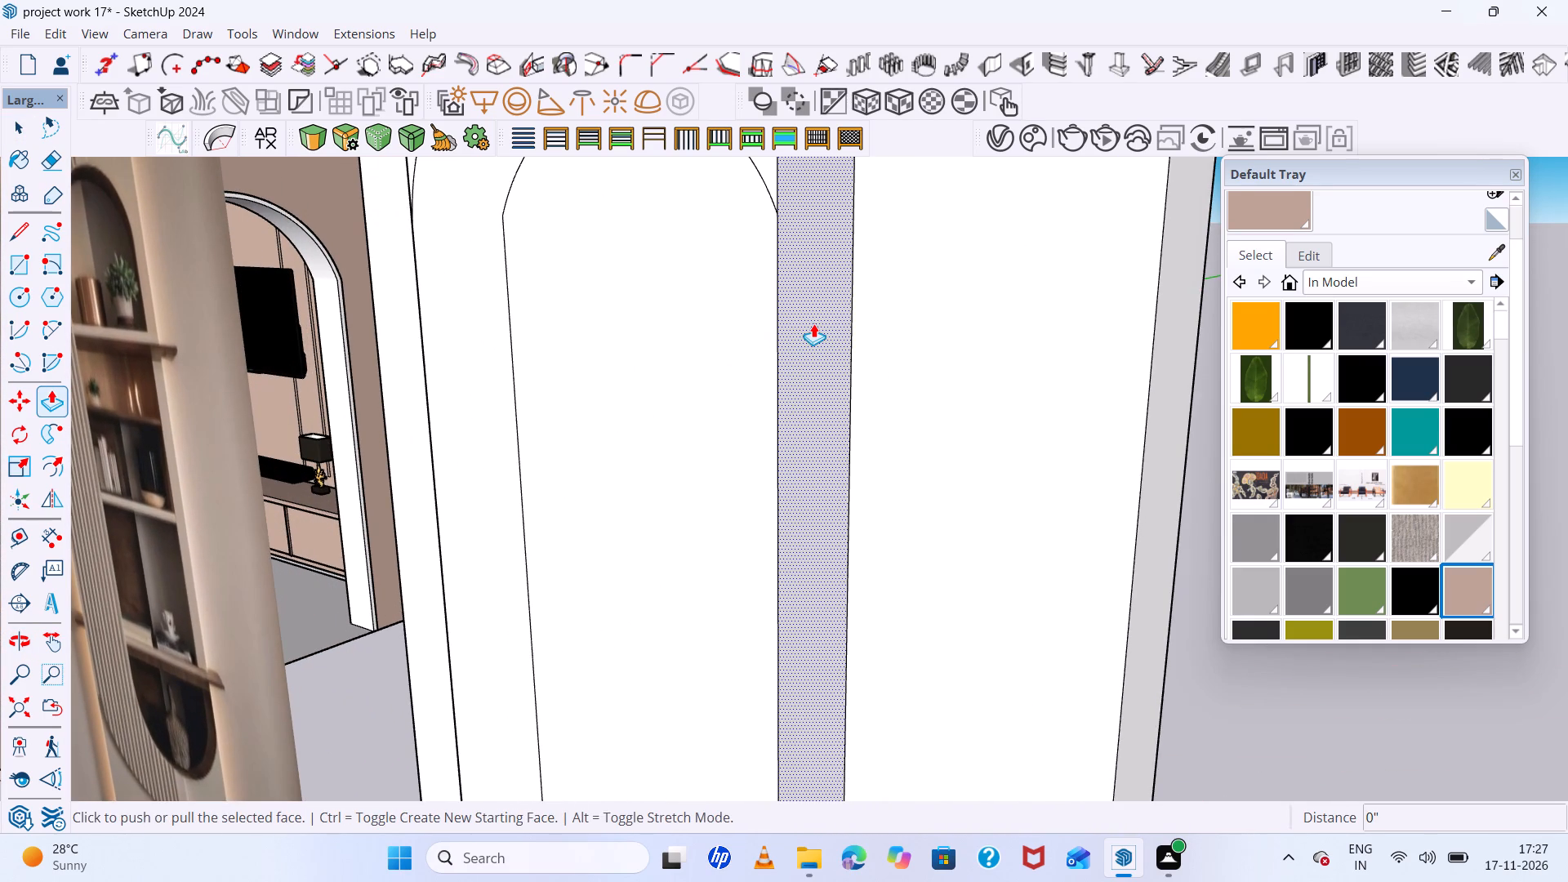
click(813, 323)
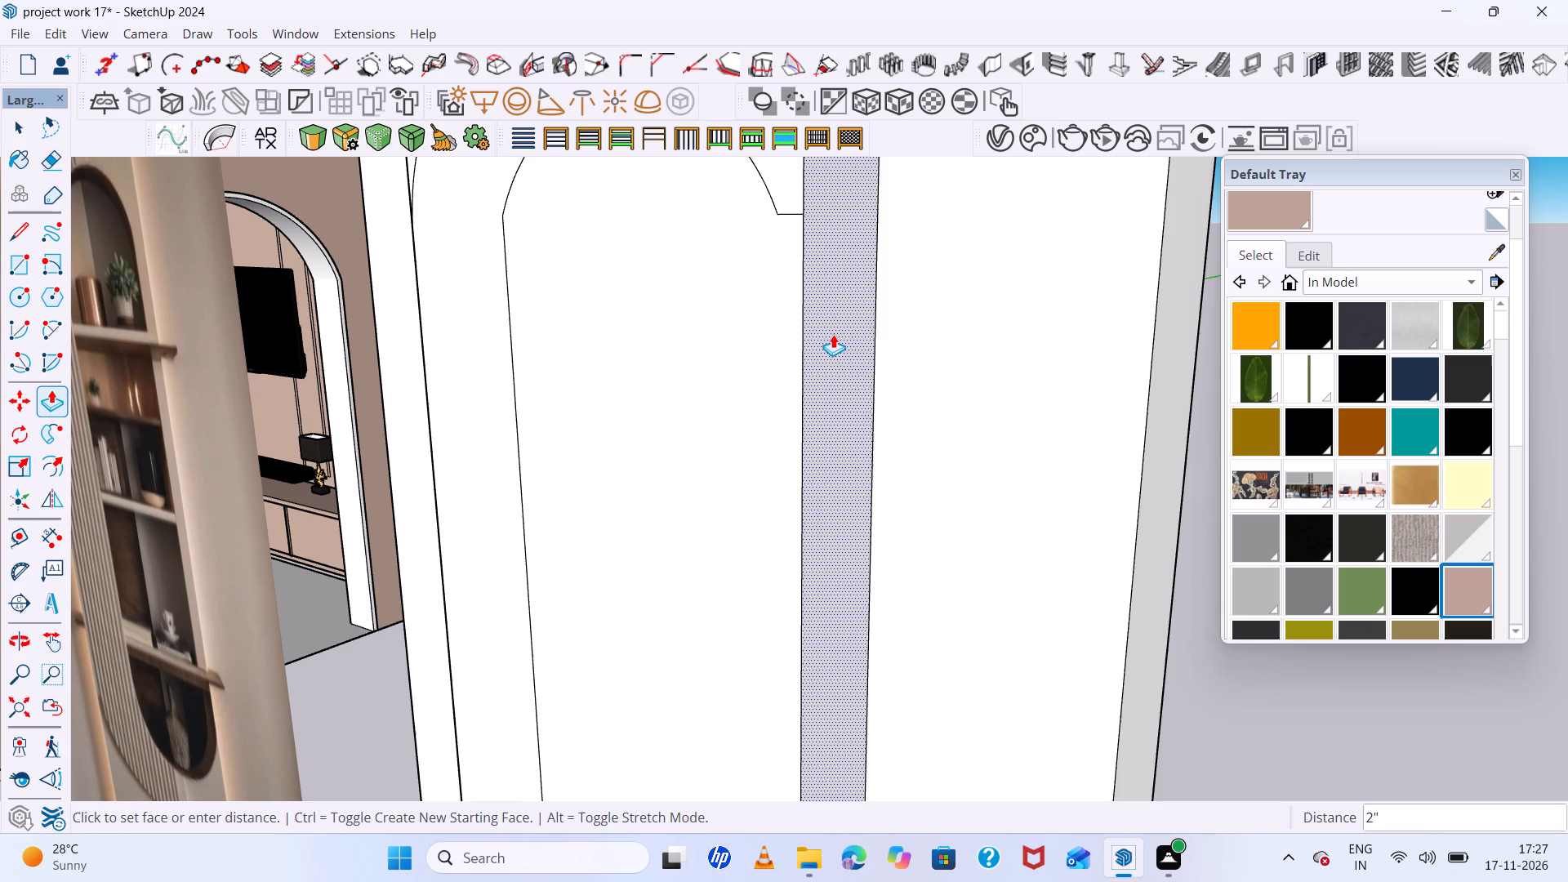
scroll(833, 334, down, 5)
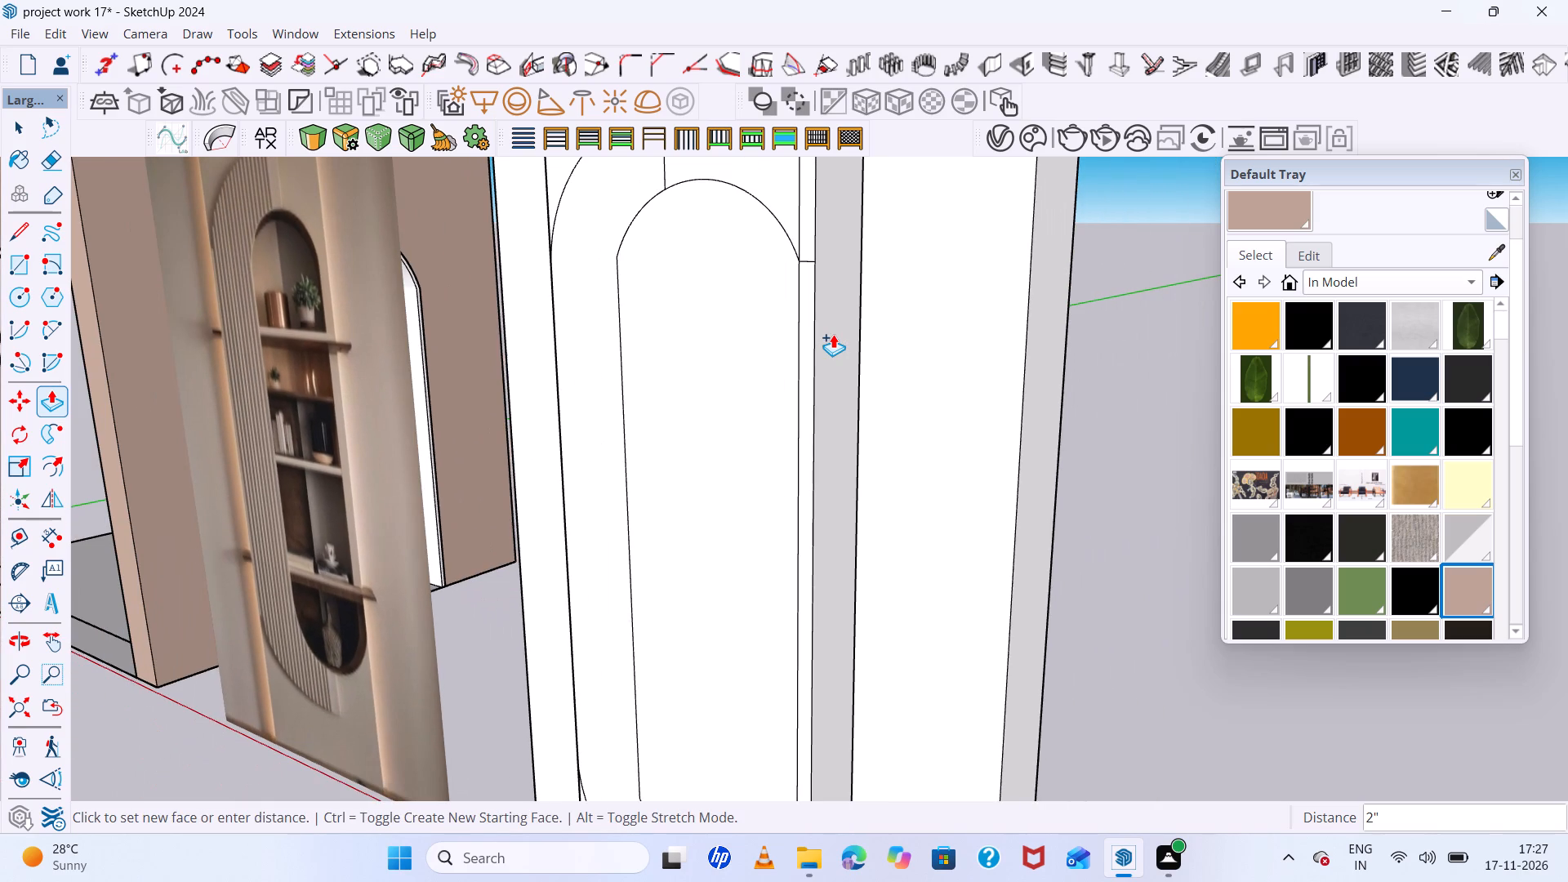
click(833, 334)
scroll(721, 348, down, 12)
middle_drag(768, 482, 890, 488)
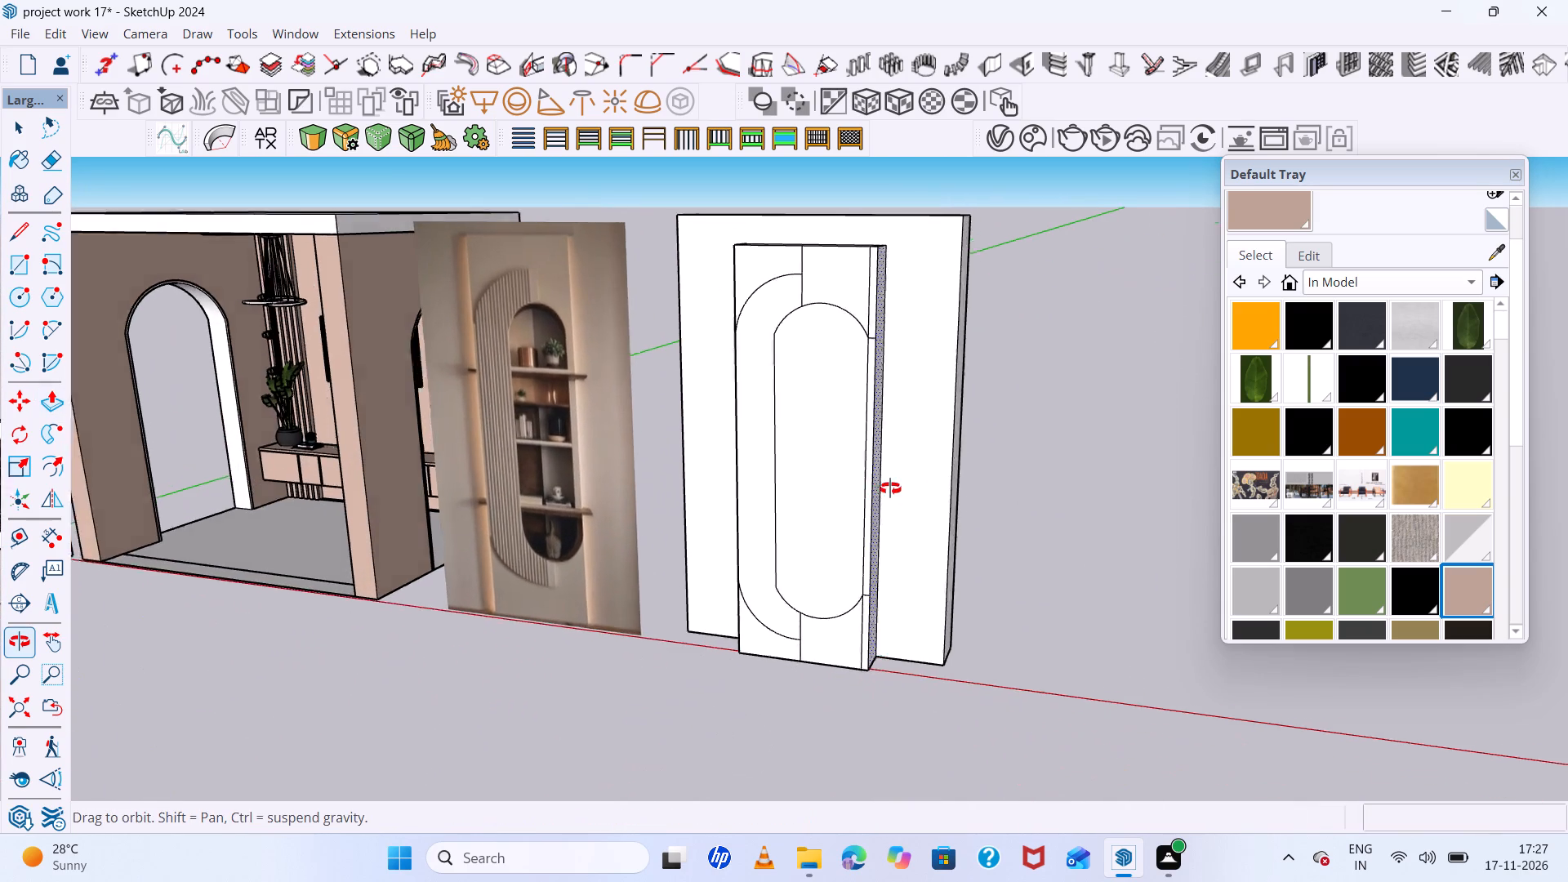
middle_drag(890, 488, 894, 488)
Erase the two short horizontal lines between the niche arcs' right ends and the panel's new right edge.
scroll(865, 378, up, 13)
key(space)
scroll(902, 337, up, 5)
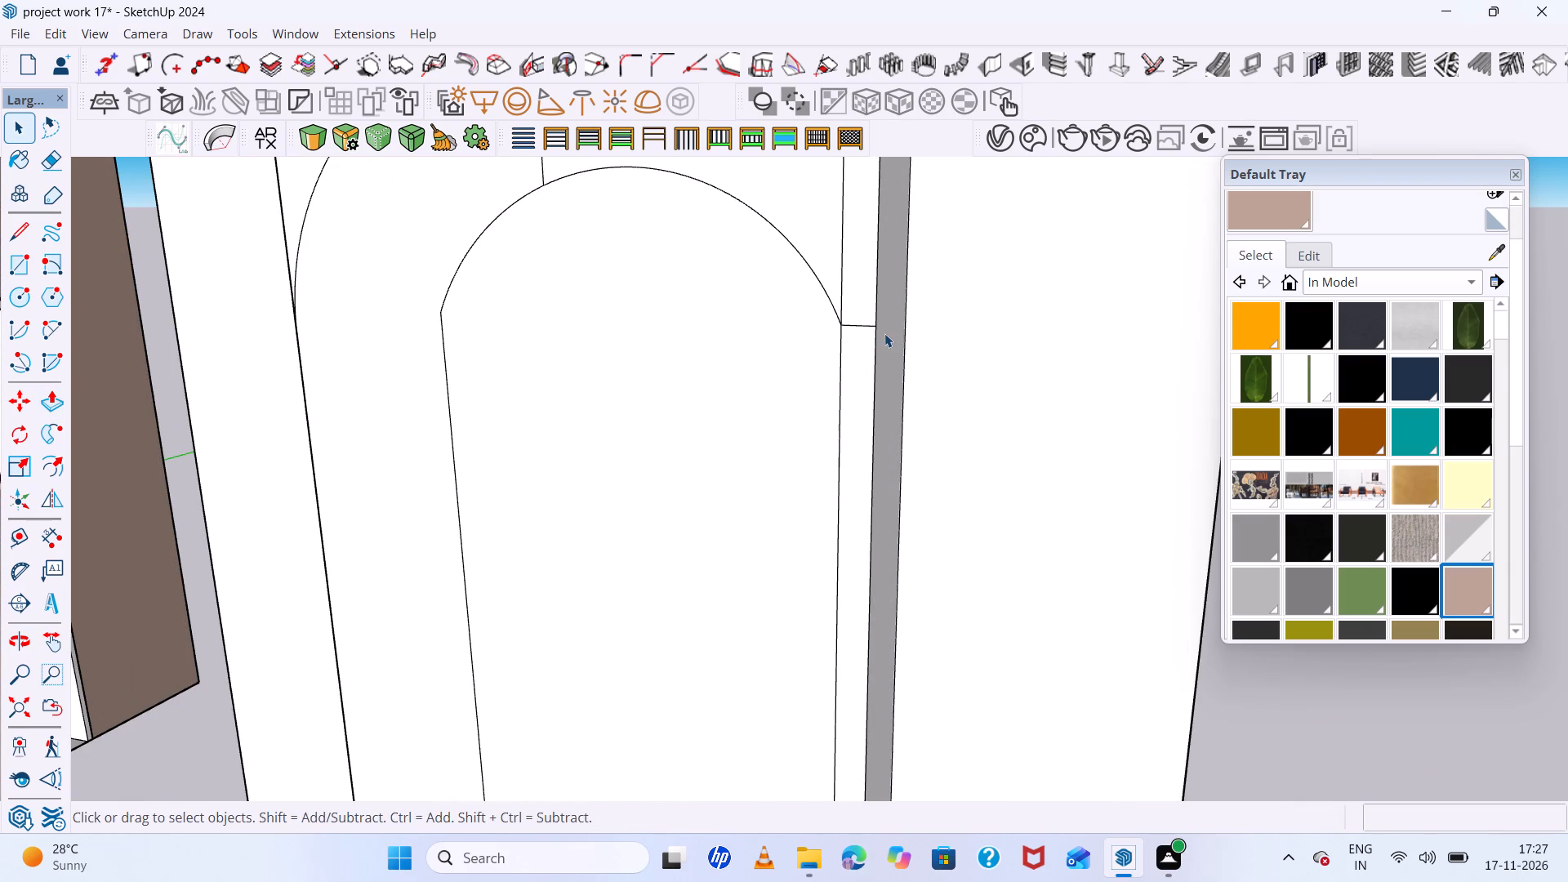
key(e)
drag(859, 322, 858, 343)
scroll(842, 336, down, 8)
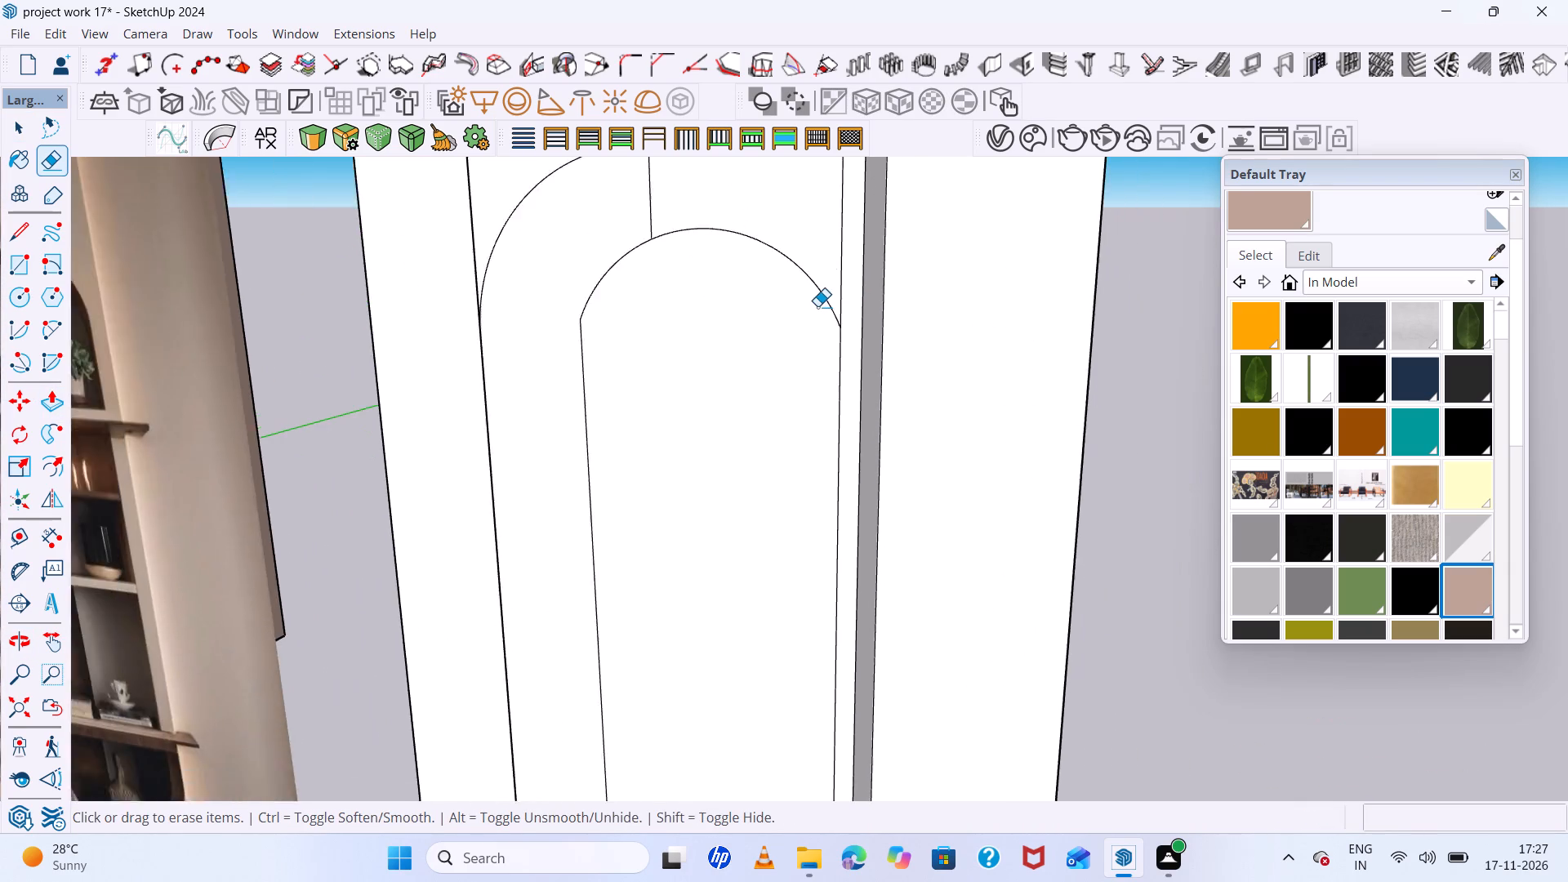
scroll(817, 306, down, 13)
scroll(840, 713, up, 12)
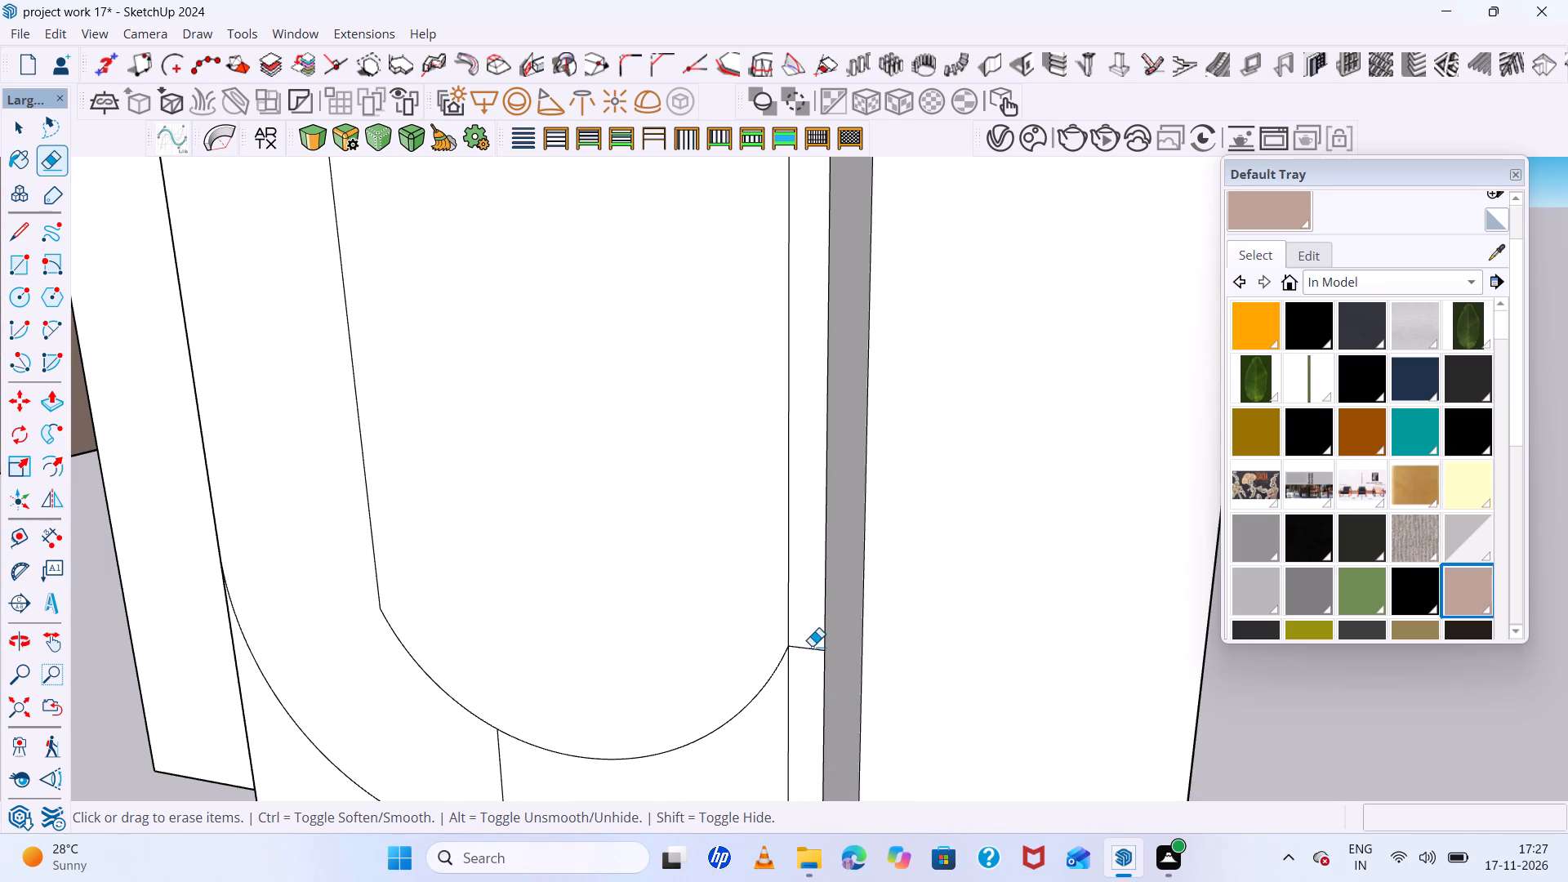
drag(812, 646, 810, 668)
scroll(808, 670, down, 15)
scroll(801, 648, down, 7)
middle_drag(881, 577, 1003, 557)
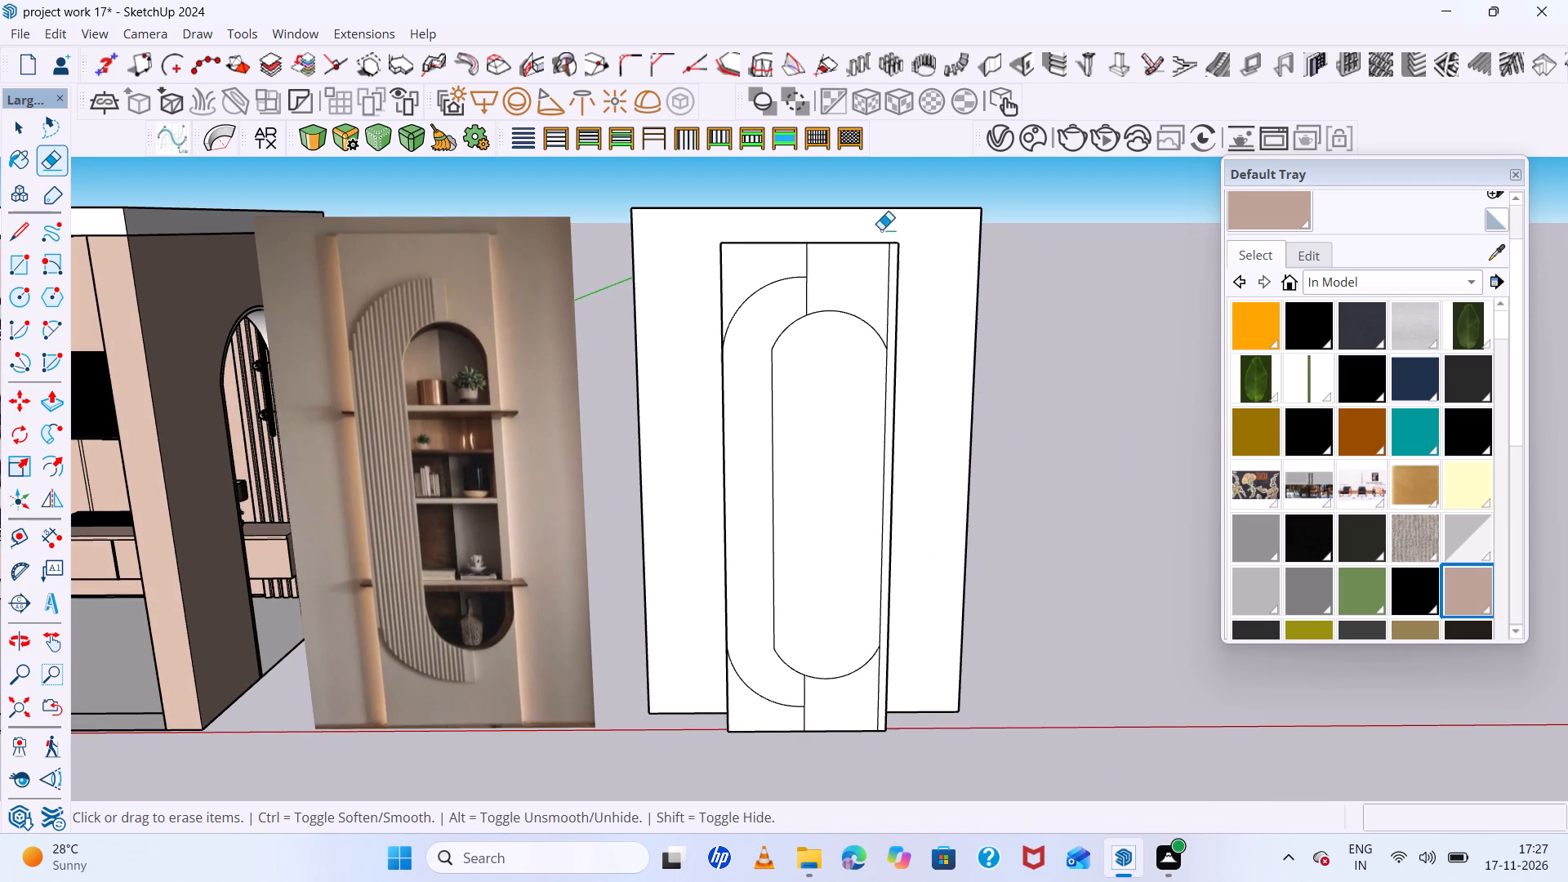
Erase the leftover vertical edge segments above and below the niche along the panel's former right edge.
scroll(857, 250, up, 5)
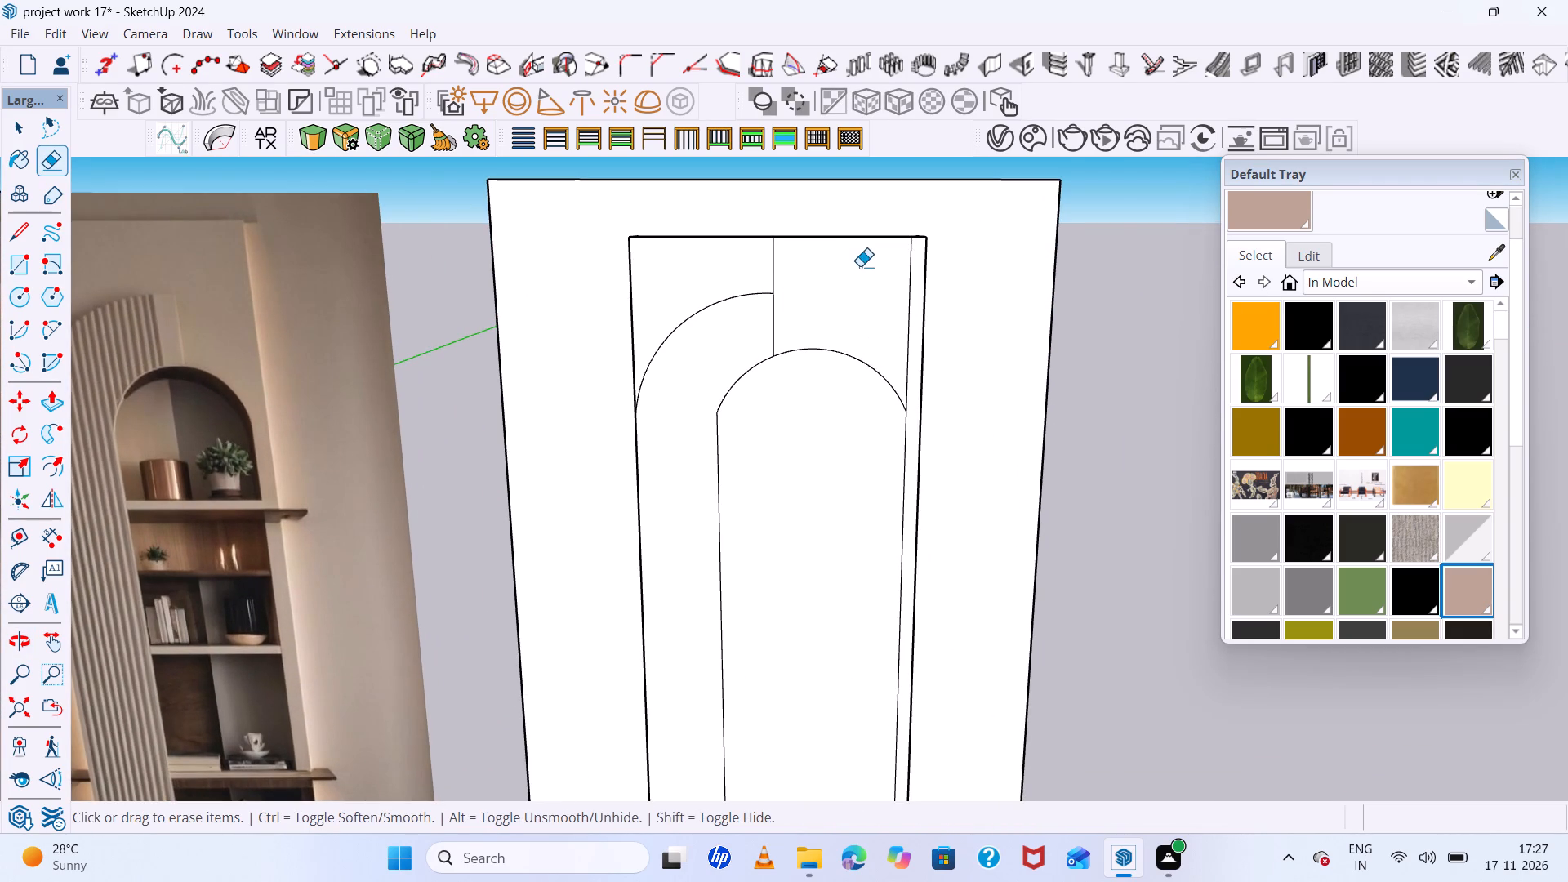
scroll(929, 388, up, 4)
click(892, 394)
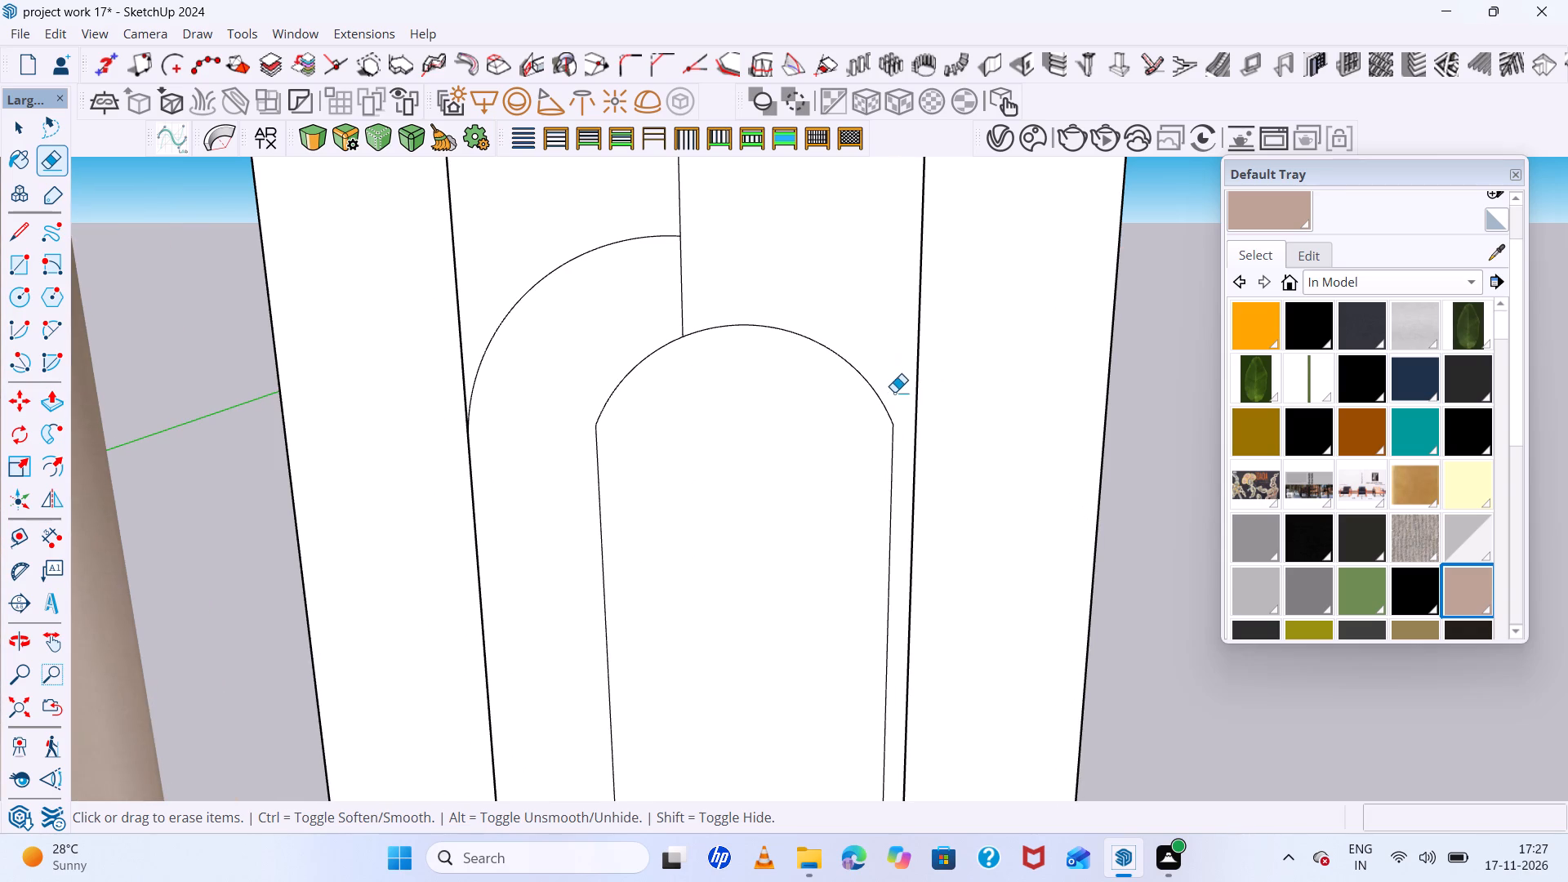
scroll(792, 305, down, 18)
scroll(840, 498, up, 12)
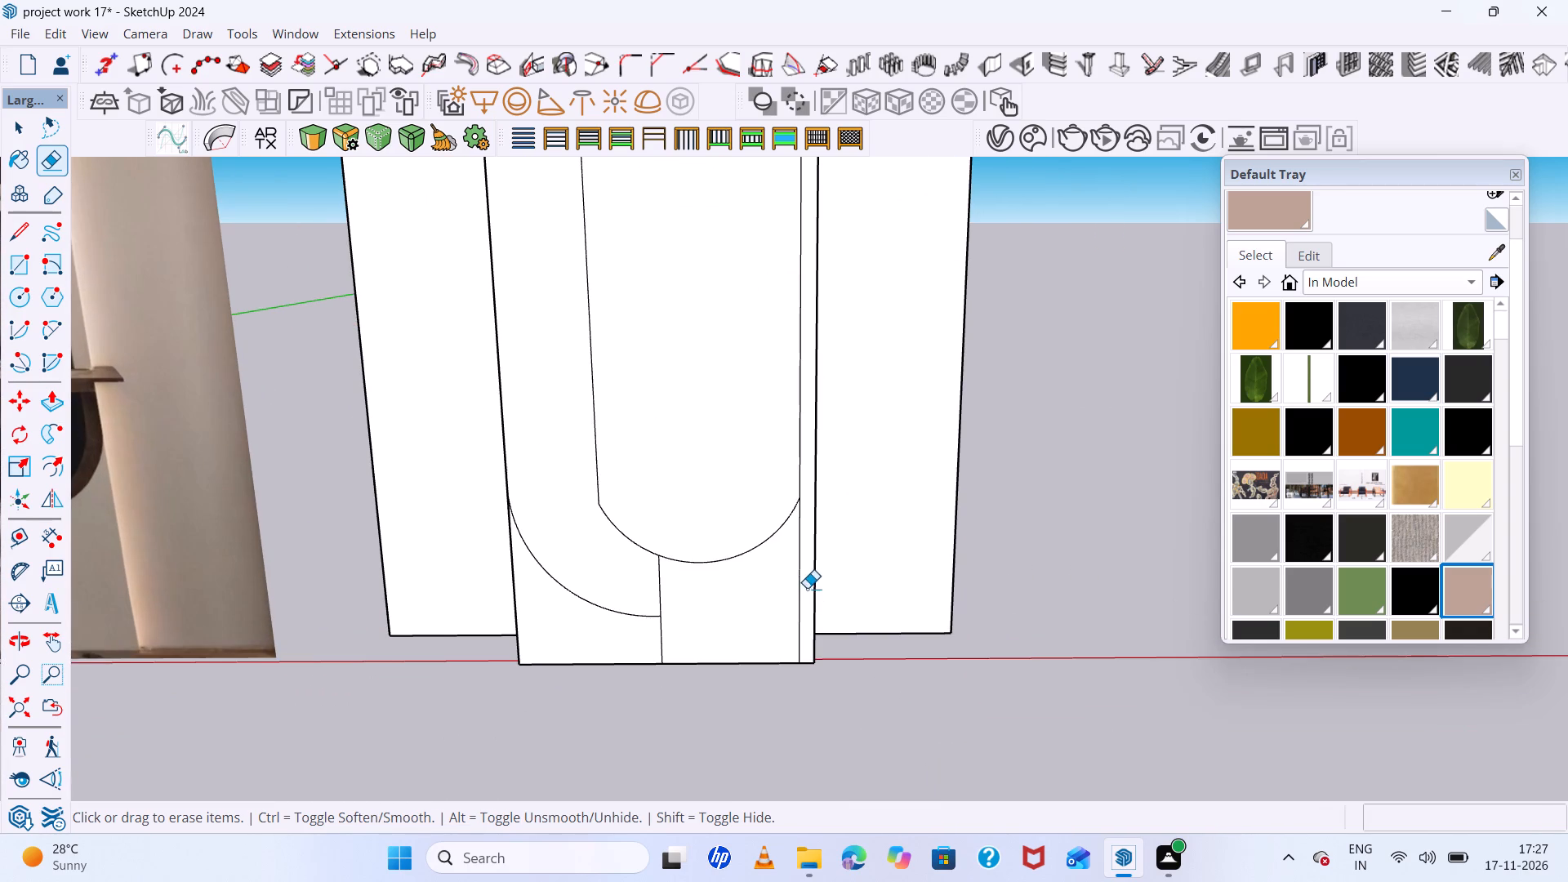
click(800, 563)
scroll(798, 560, down, 12)
Examine the niche and fluted arch outlines against the reference image, including the lower curved end.
middle_drag(799, 560, 705, 560)
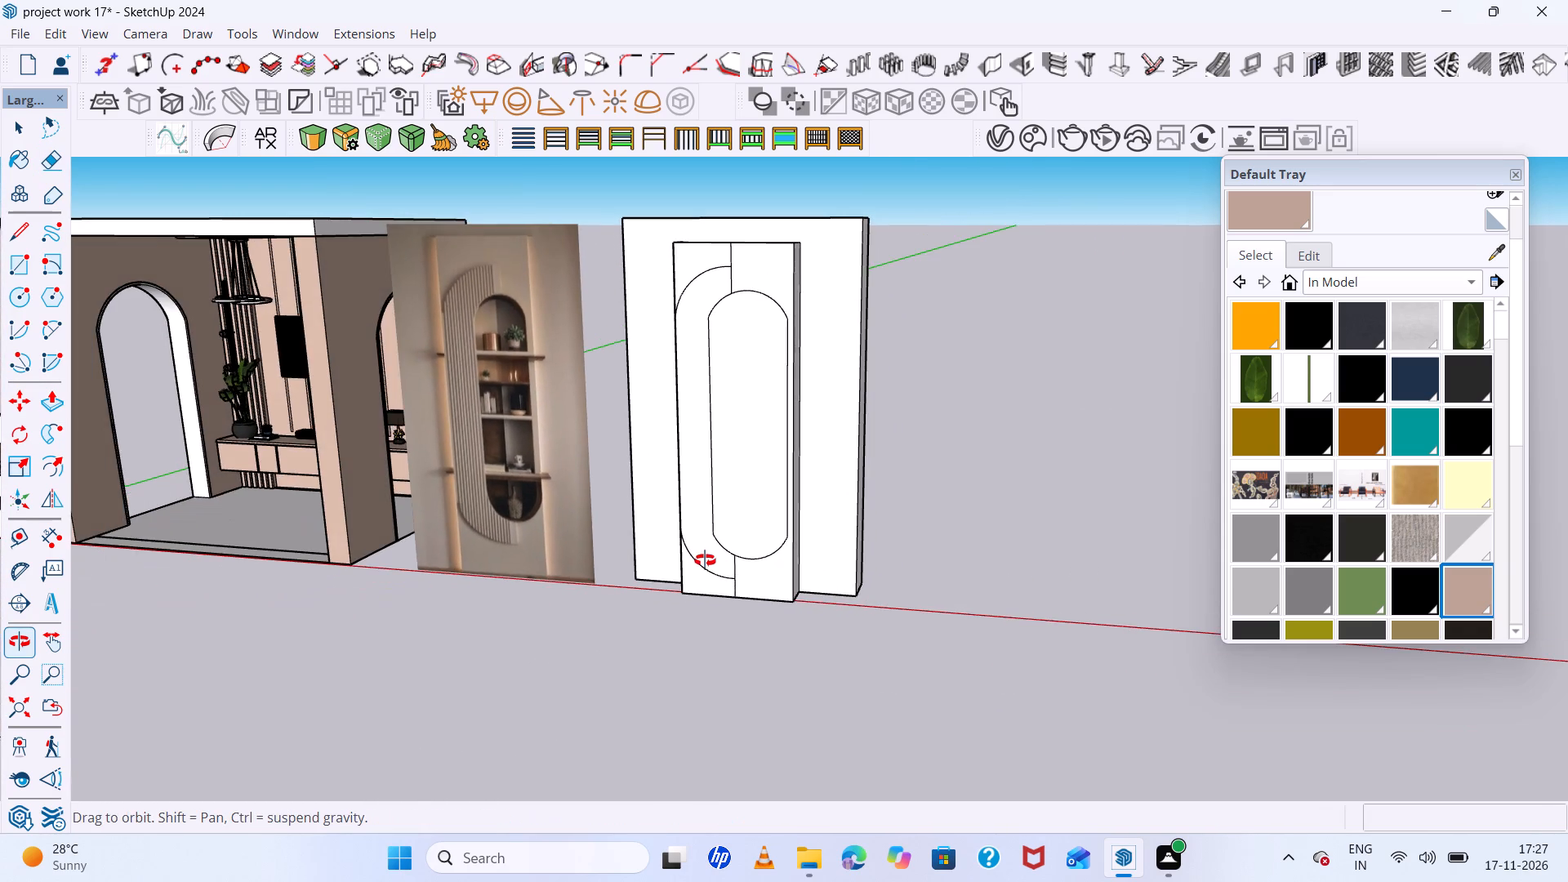
middle_drag(705, 560, 702, 559)
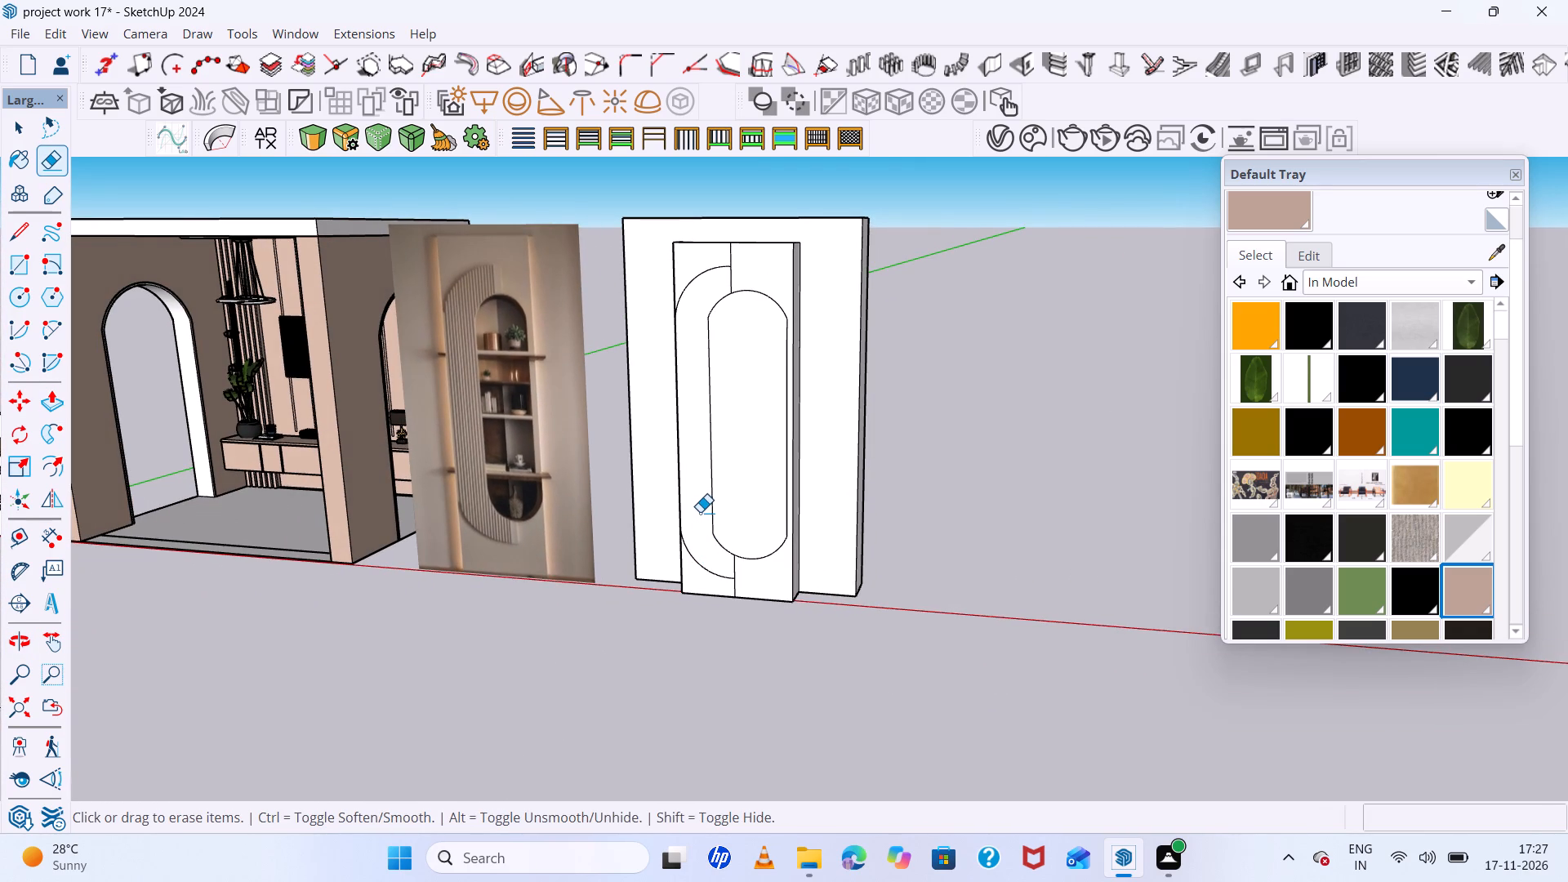
scroll(692, 499, up, 6)
scroll(691, 497, down, 5)
middle_drag(690, 497, 746, 484)
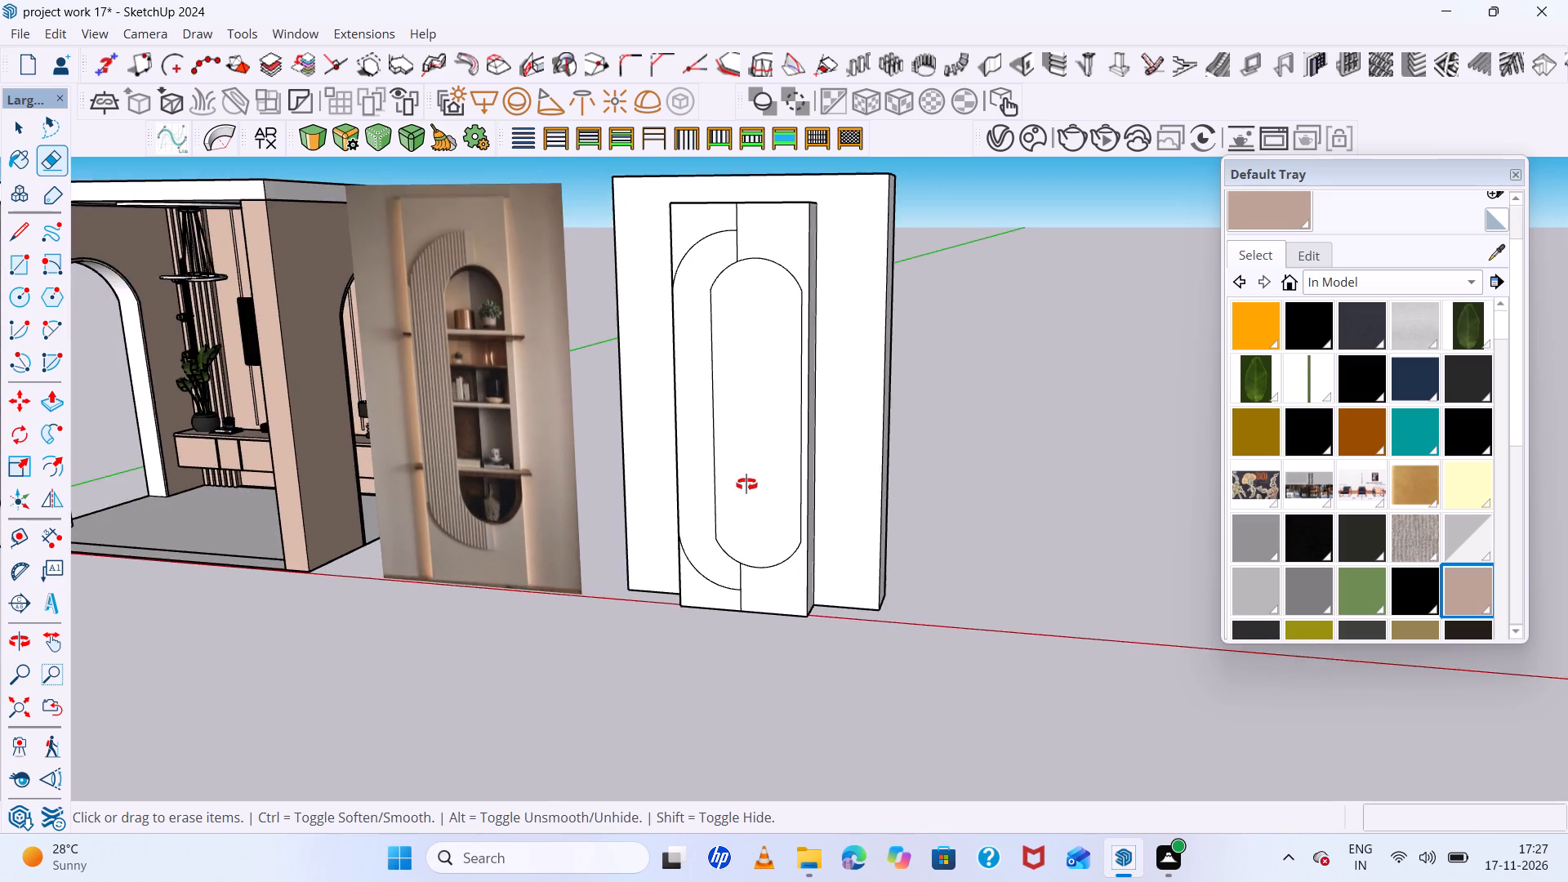
middle_drag(746, 484, 769, 482)
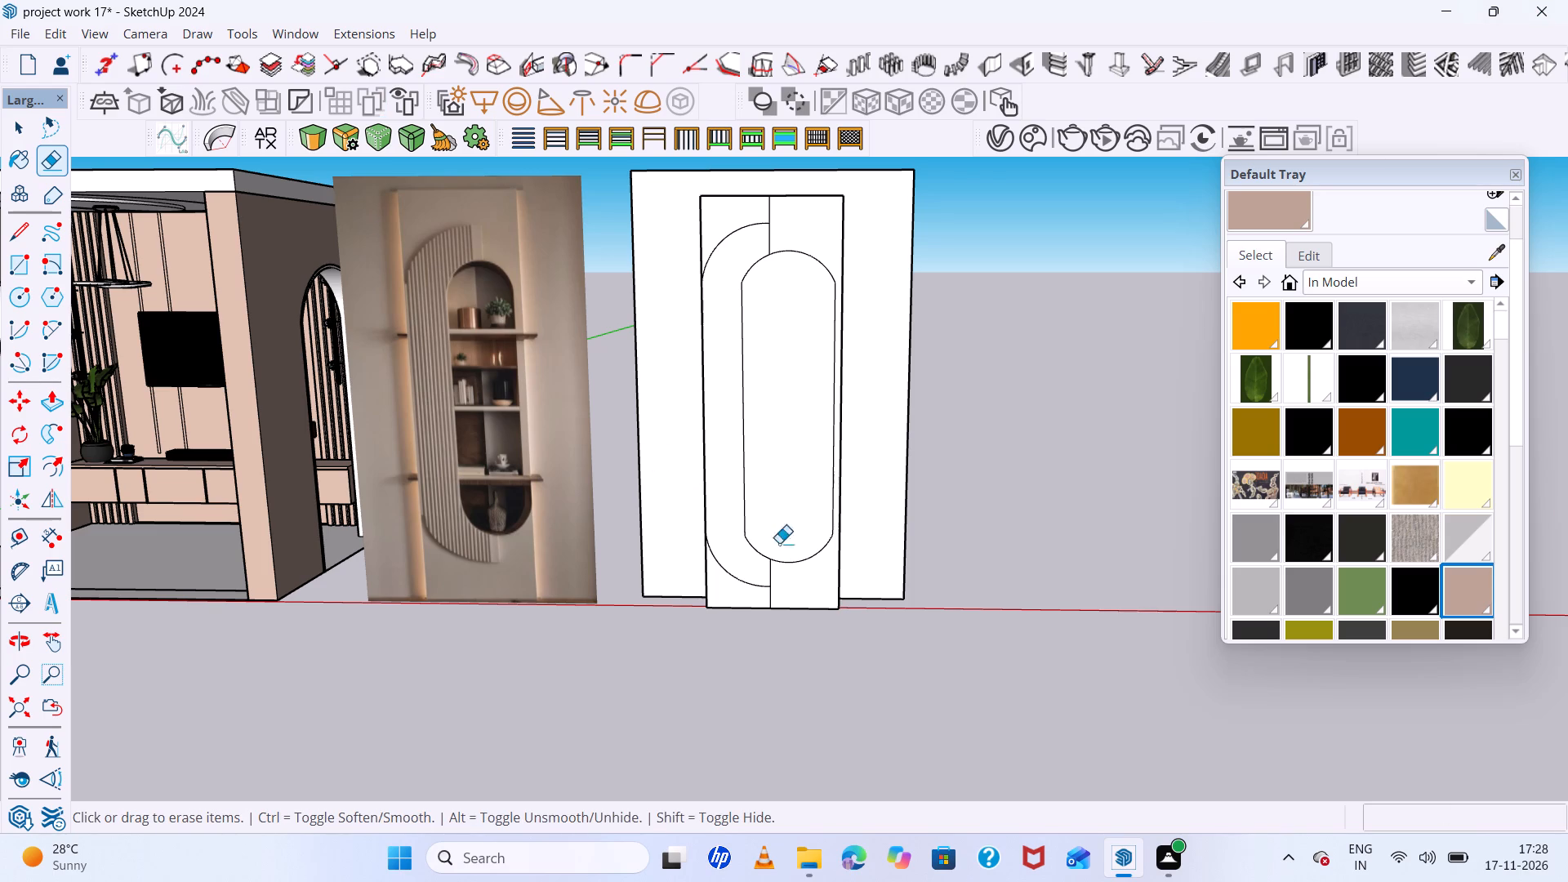
scroll(824, 245, up, 13)
middle_drag(702, 315, 696, 251)
key(space)
scroll(738, 301, down, 6)
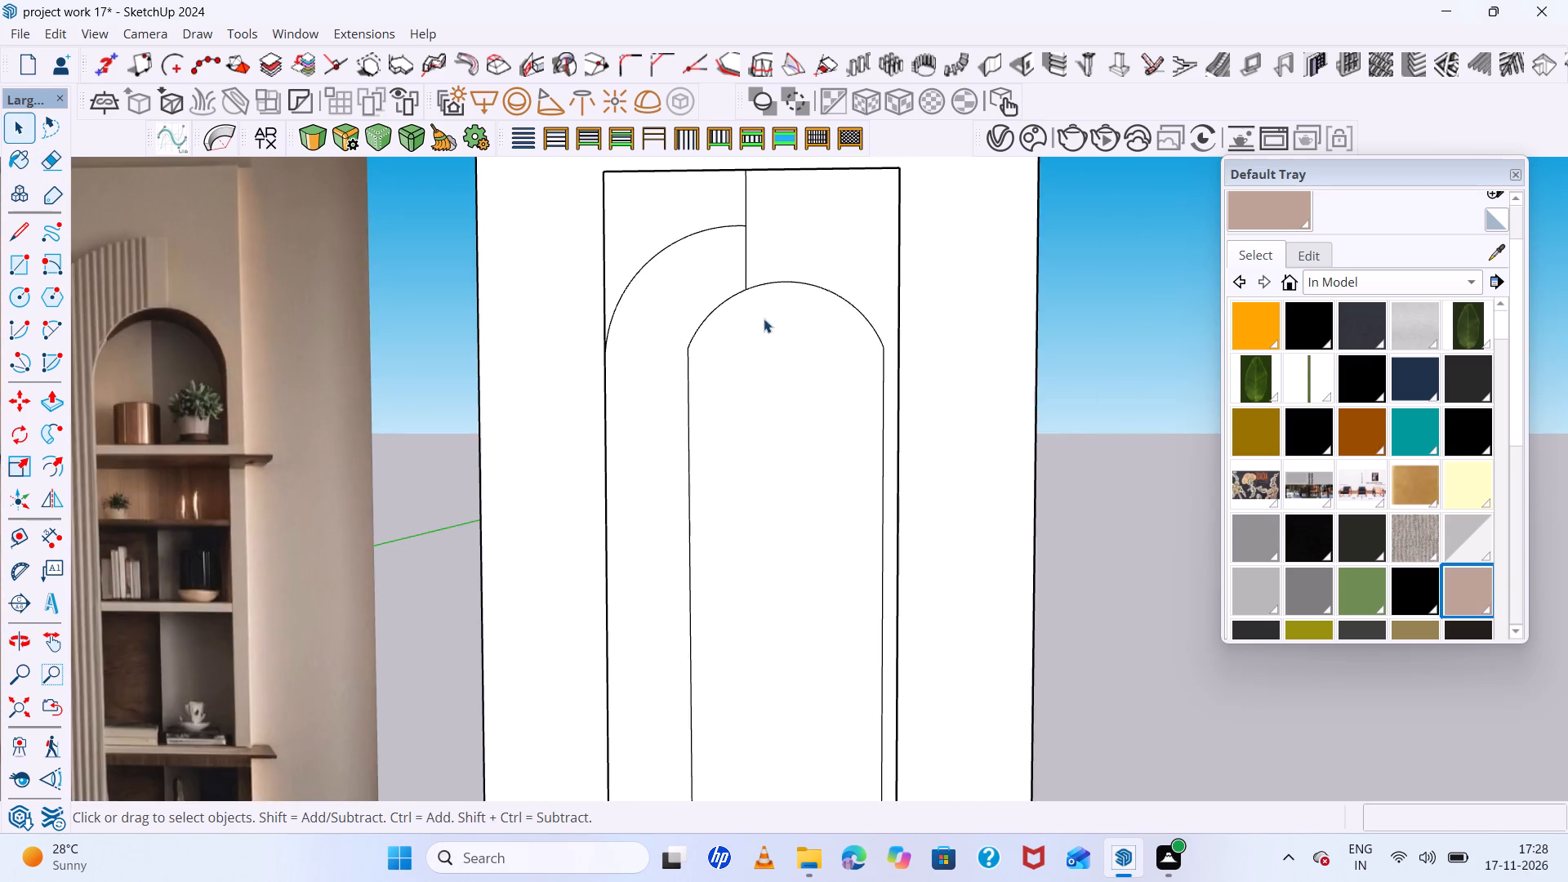
scroll(776, 311, down, 7)
scroll(212, 452, up, 8)
scroll(216, 440, down, 6)
scroll(454, 525, up, 2)
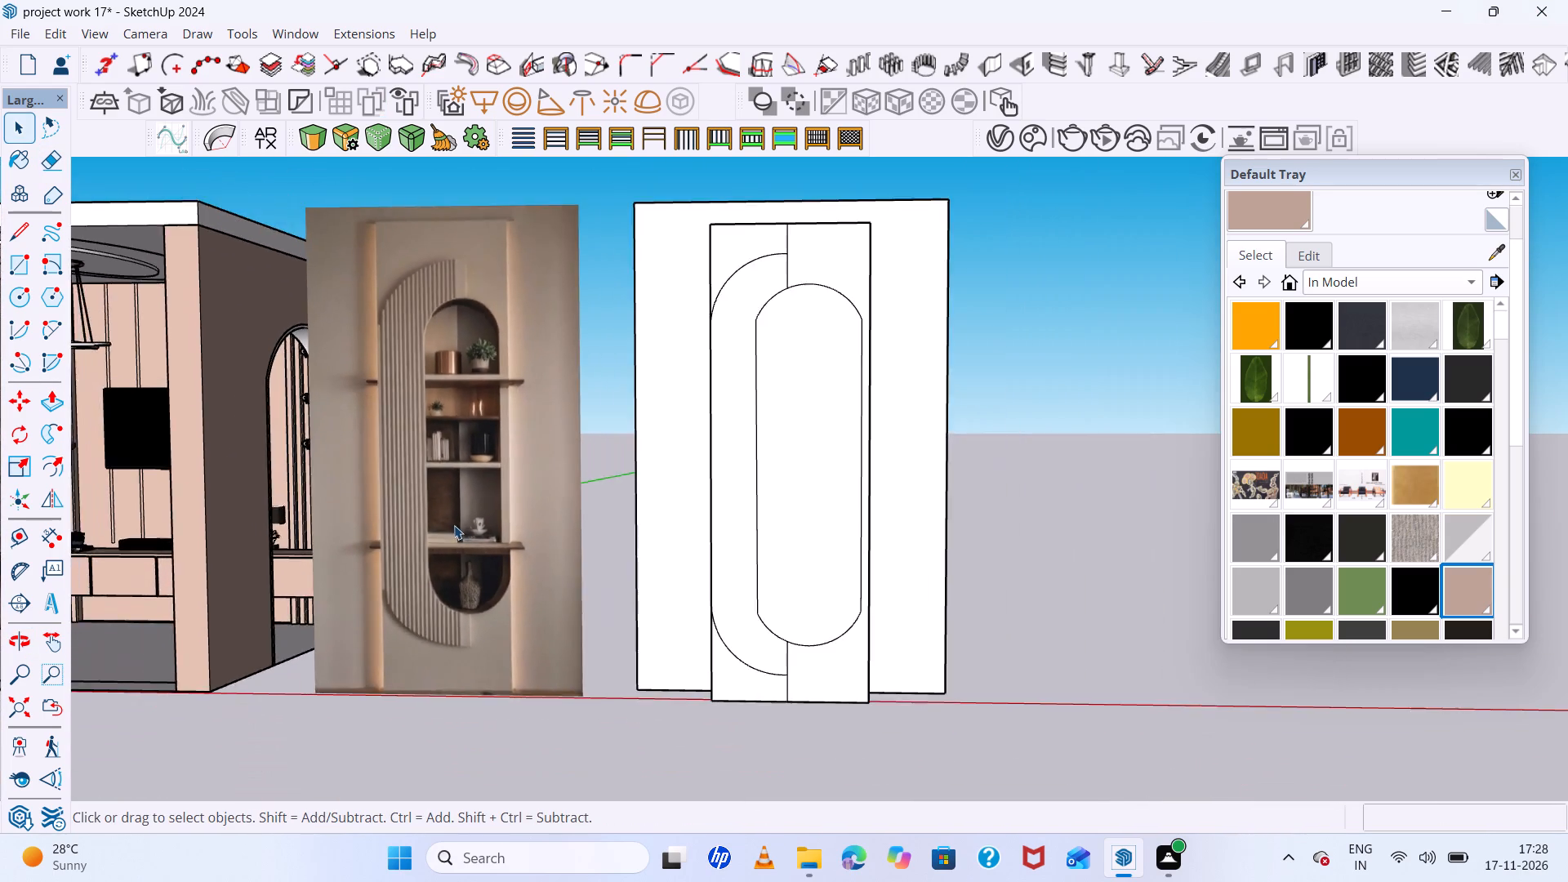
scroll(454, 525, up, 12)
middle_drag(454, 520, 426, 379)
scroll(426, 379, up, 2)
scroll(334, 379, down, 14)
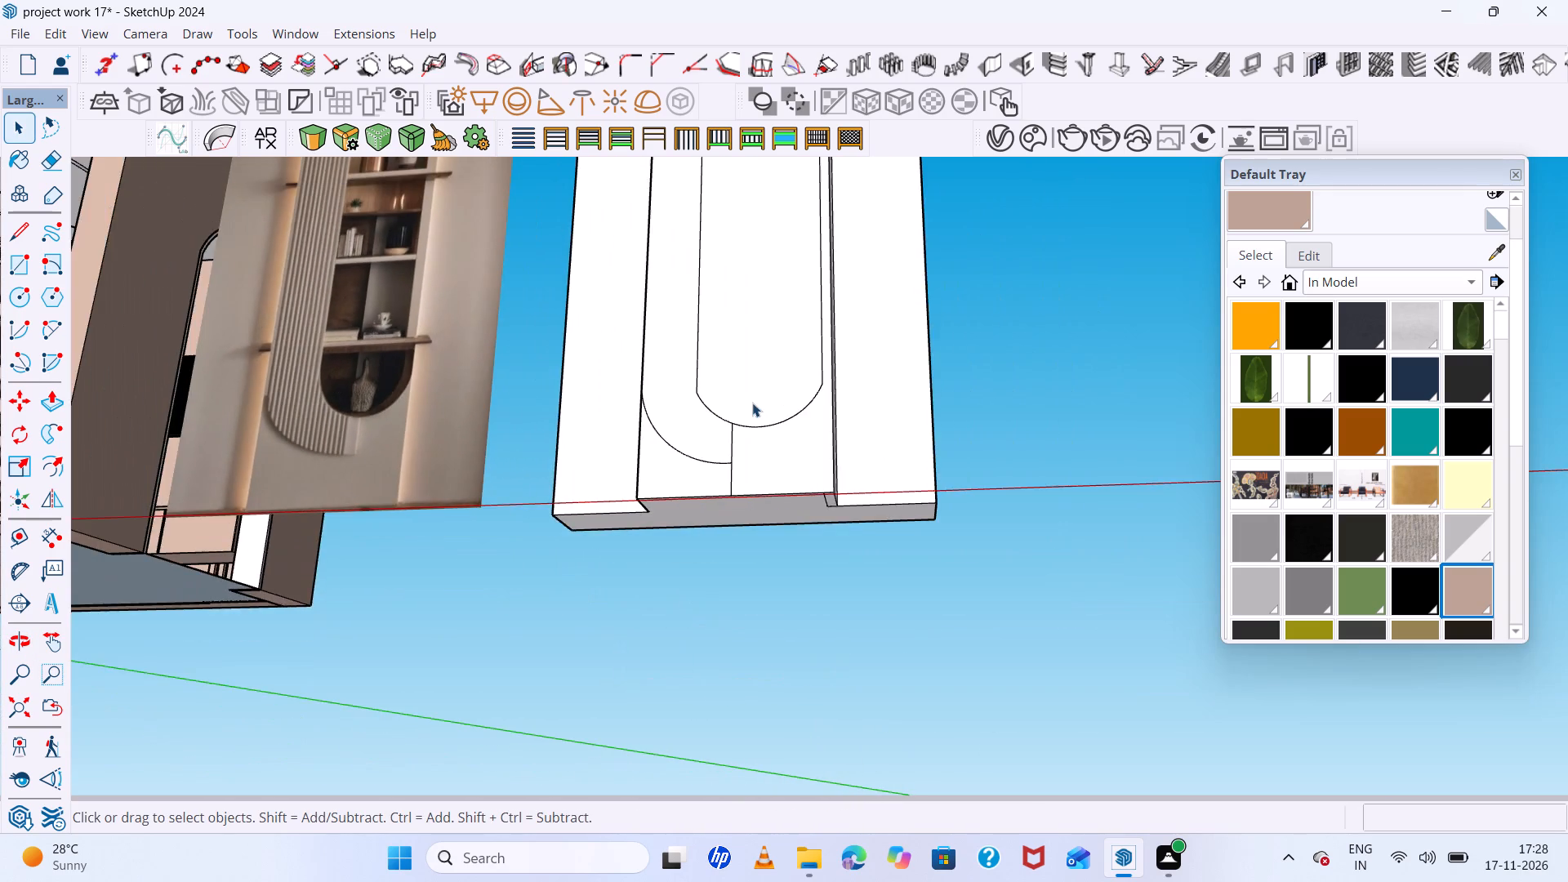
Examine the fluted arch's lower quarter arc and its individual segments up to the vertical line.
scroll(758, 404, up, 6)
scroll(653, 497, up, 7)
middle_drag(635, 497, 768, 490)
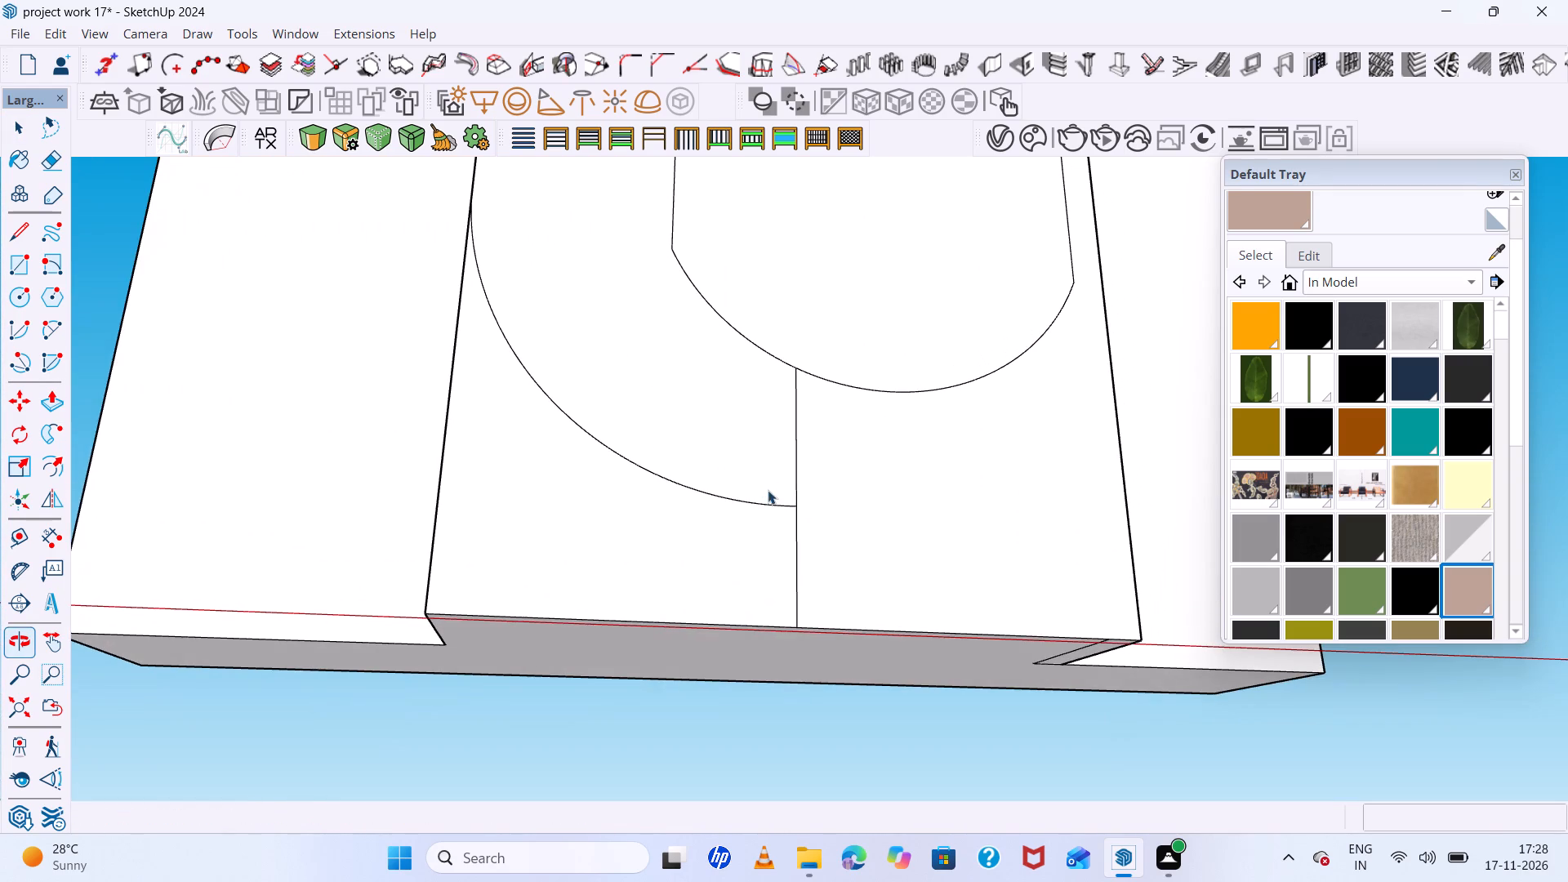
scroll(599, 474, up, 6)
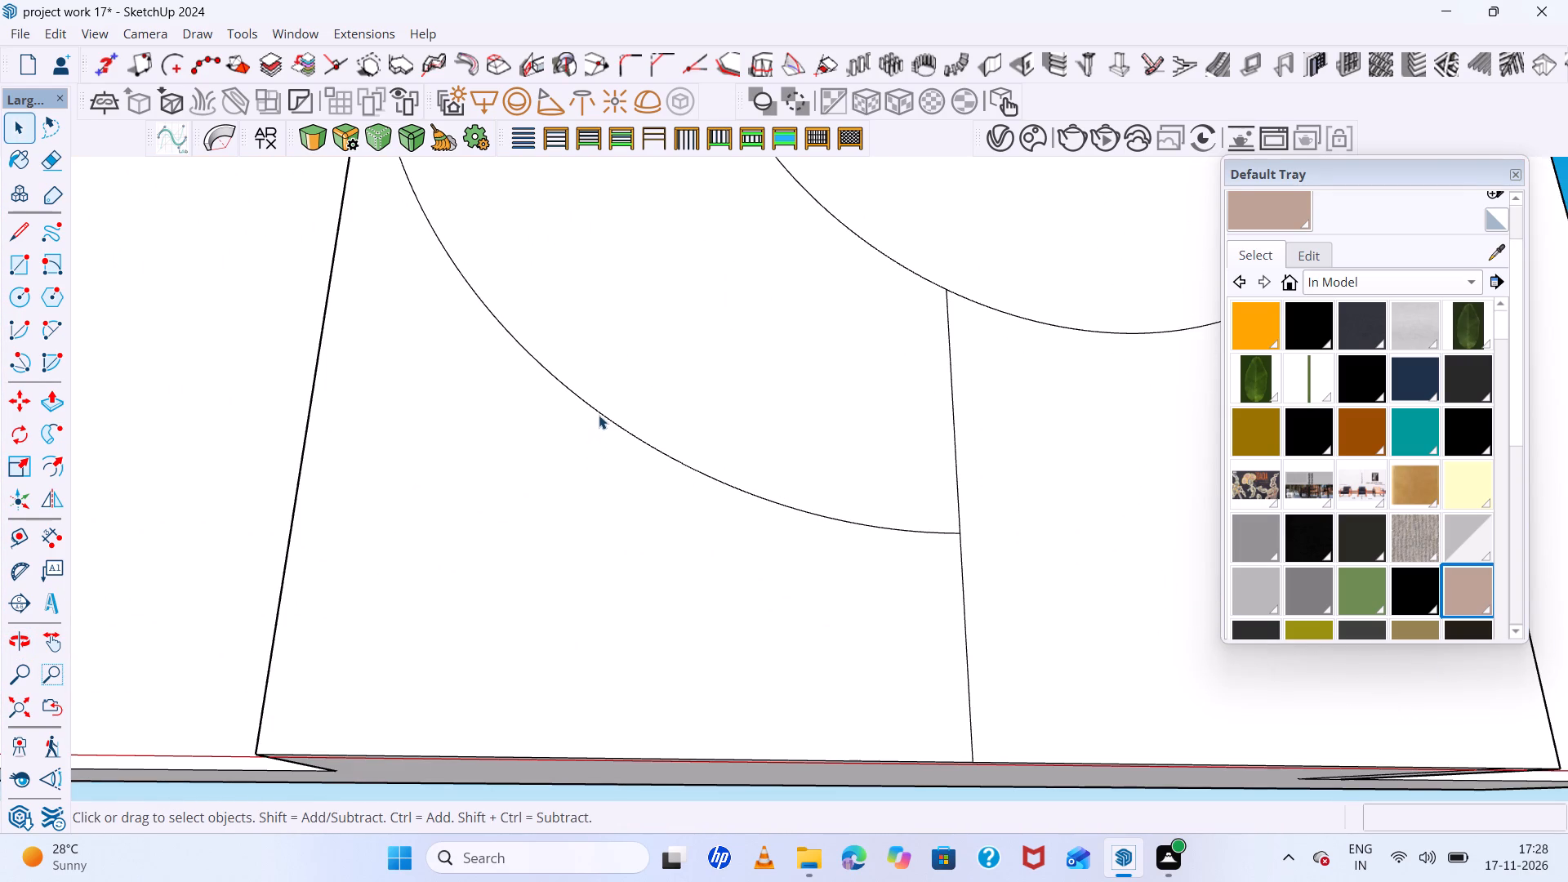
click(600, 412)
click(615, 423)
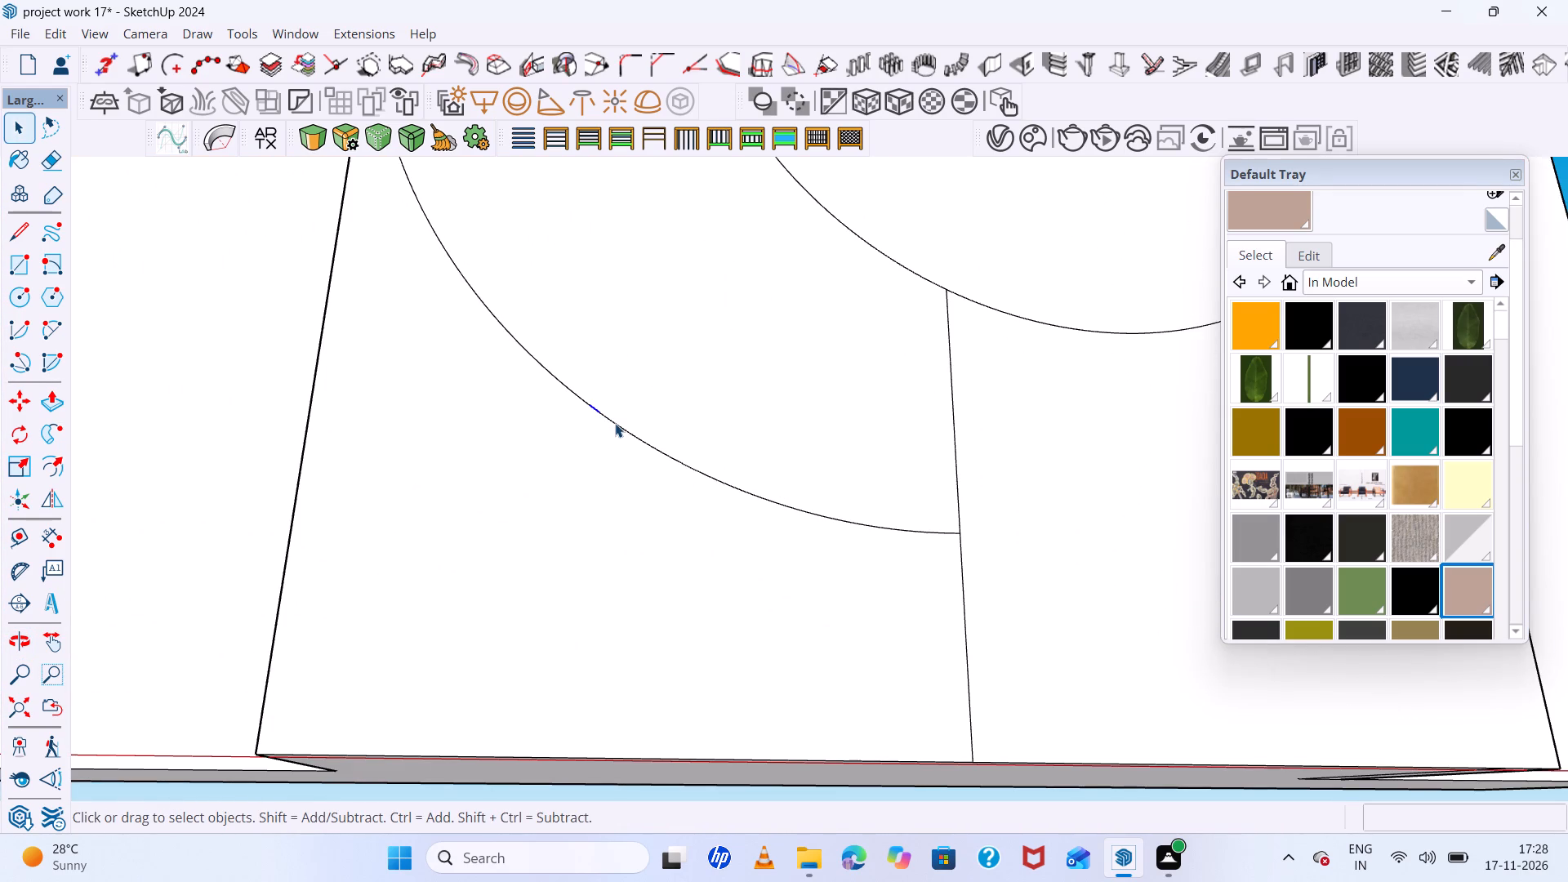
triple_click(617, 426)
scroll(743, 482, up, 4)
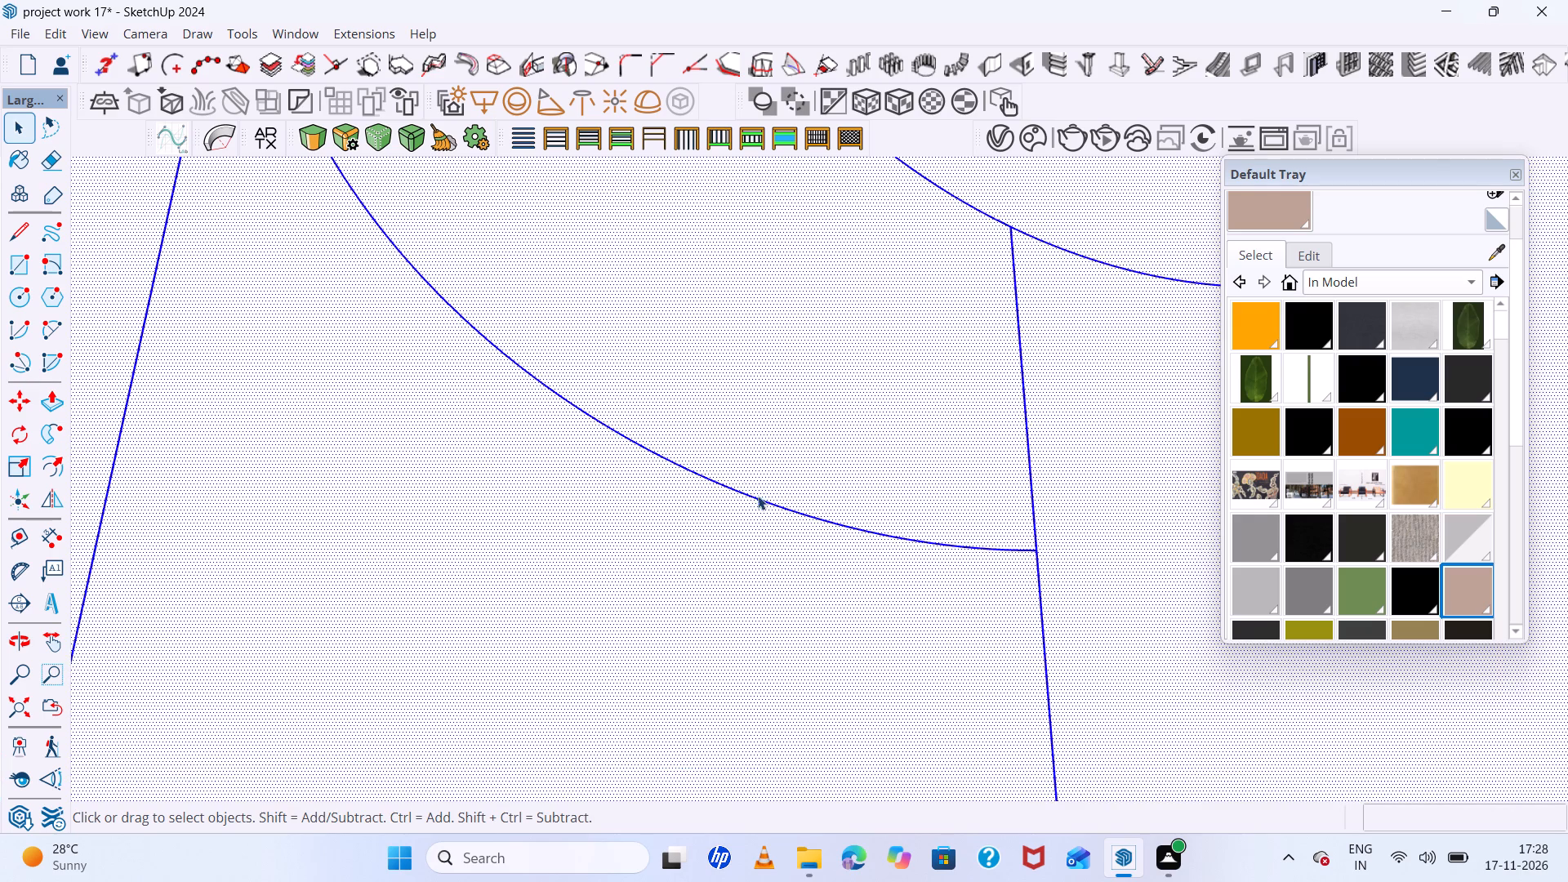
click(836, 531)
double_click(836, 527)
scroll(907, 537, up, 2)
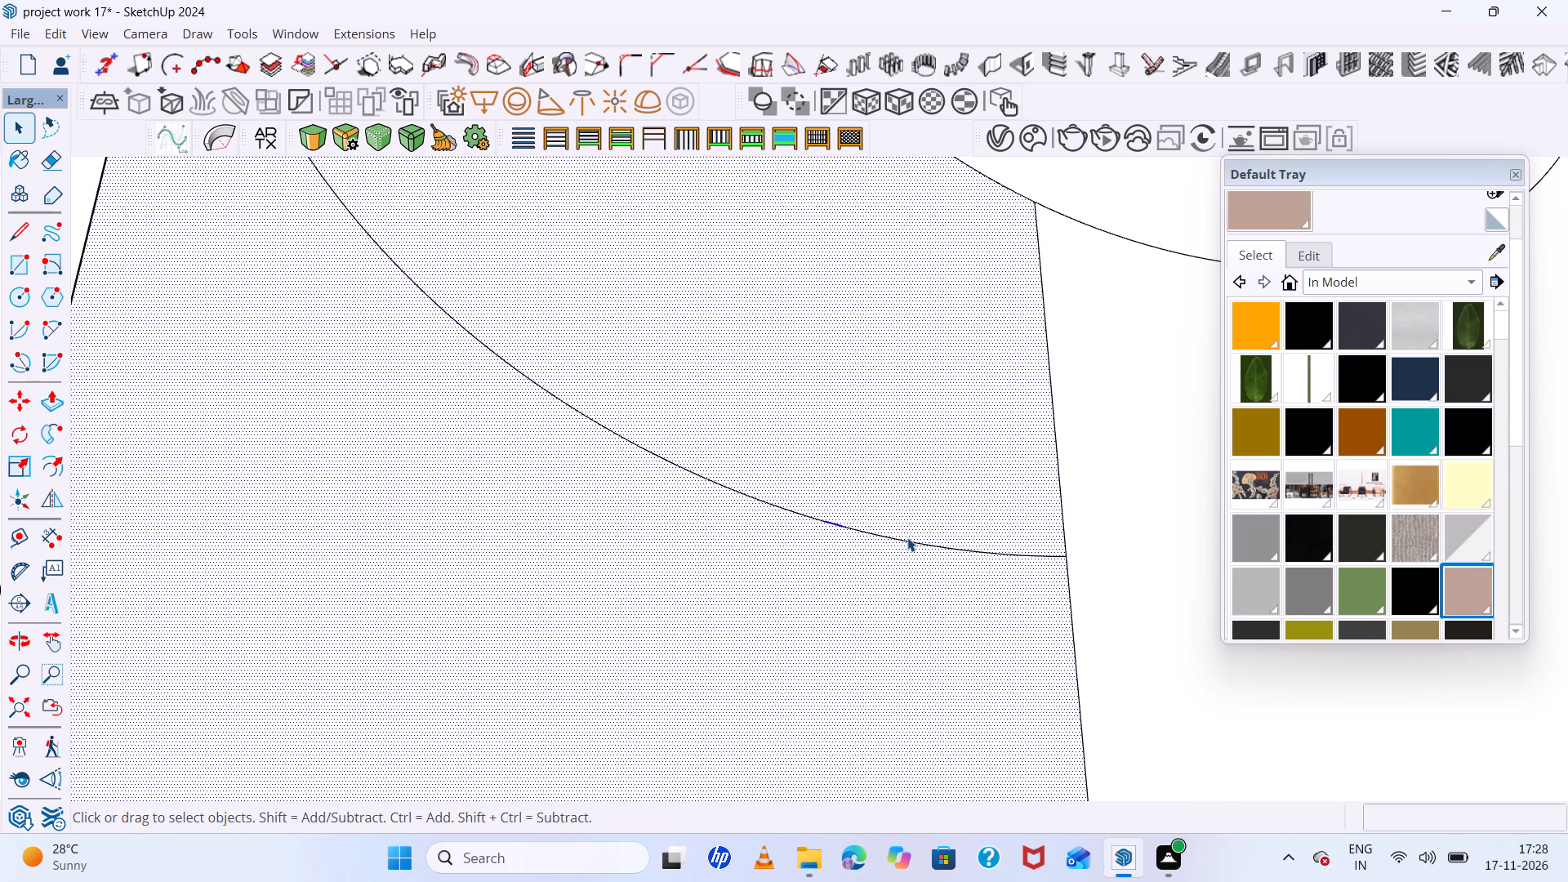
scroll(907, 537, up, 11)
click(721, 492)
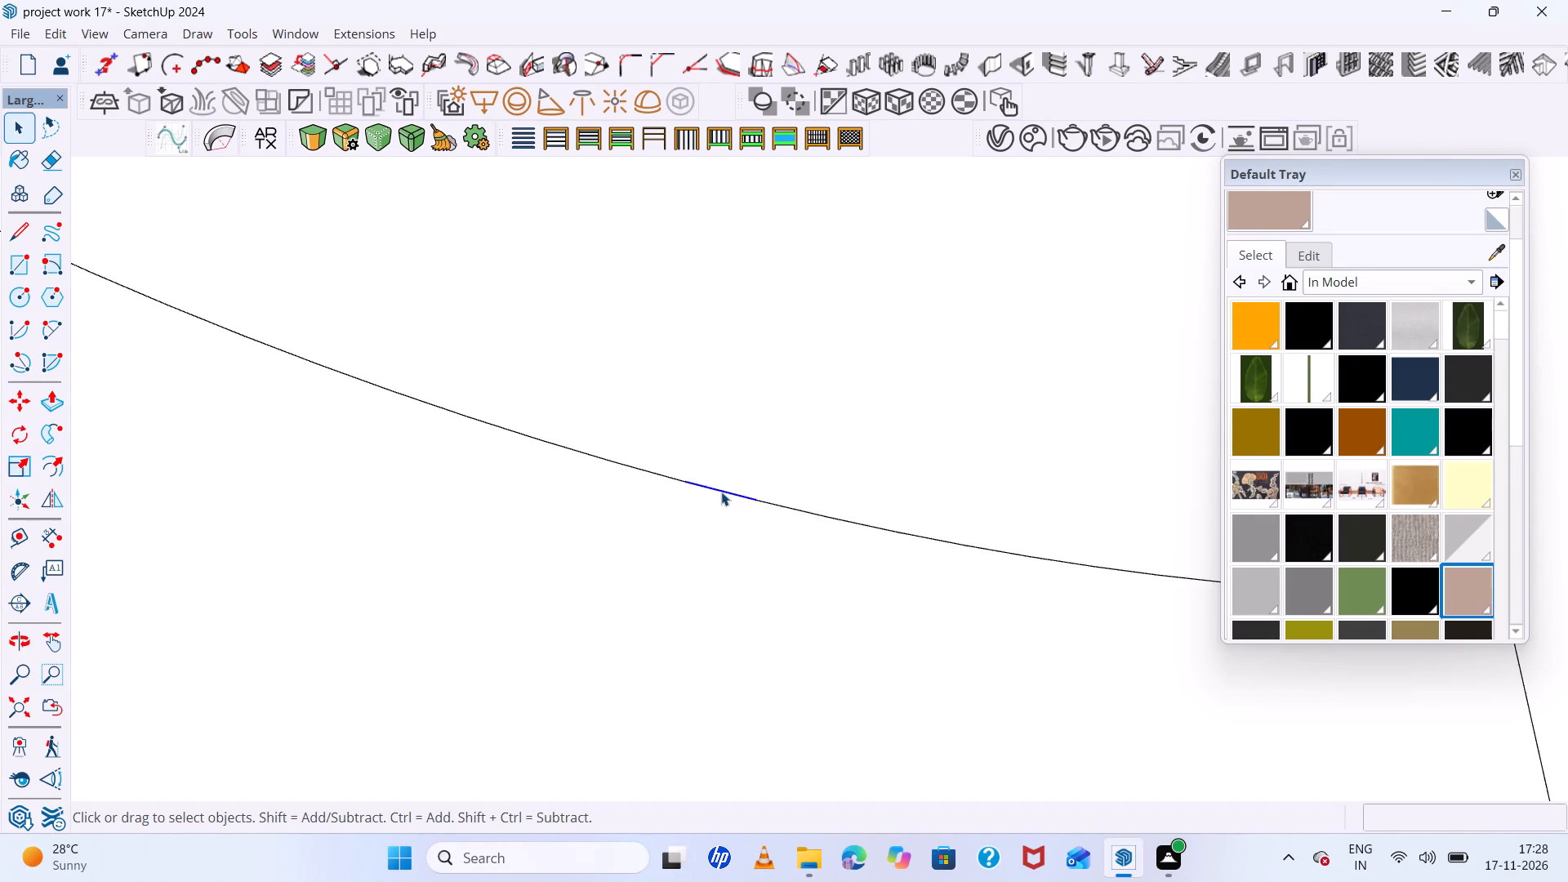
scroll(623, 465, down, 17)
scroll(773, 490, up, 7)
scroll(778, 492, down, 9)
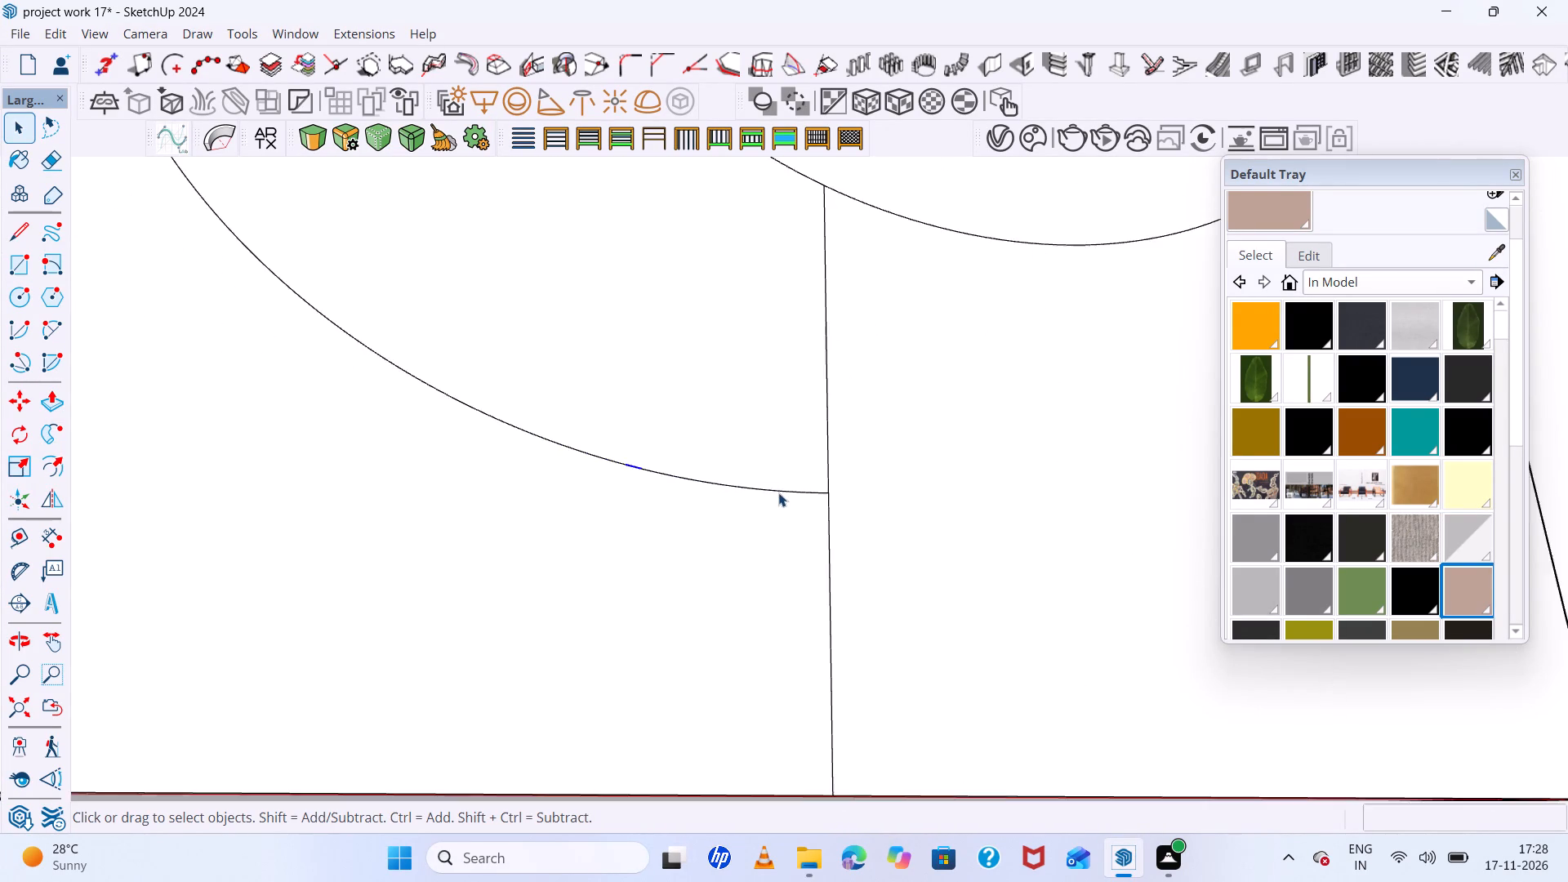
scroll(778, 492, down, 15)
scroll(778, 507, down, 16)
middle_drag(795, 513, 684, 602)
scroll(755, 498, up, 10)
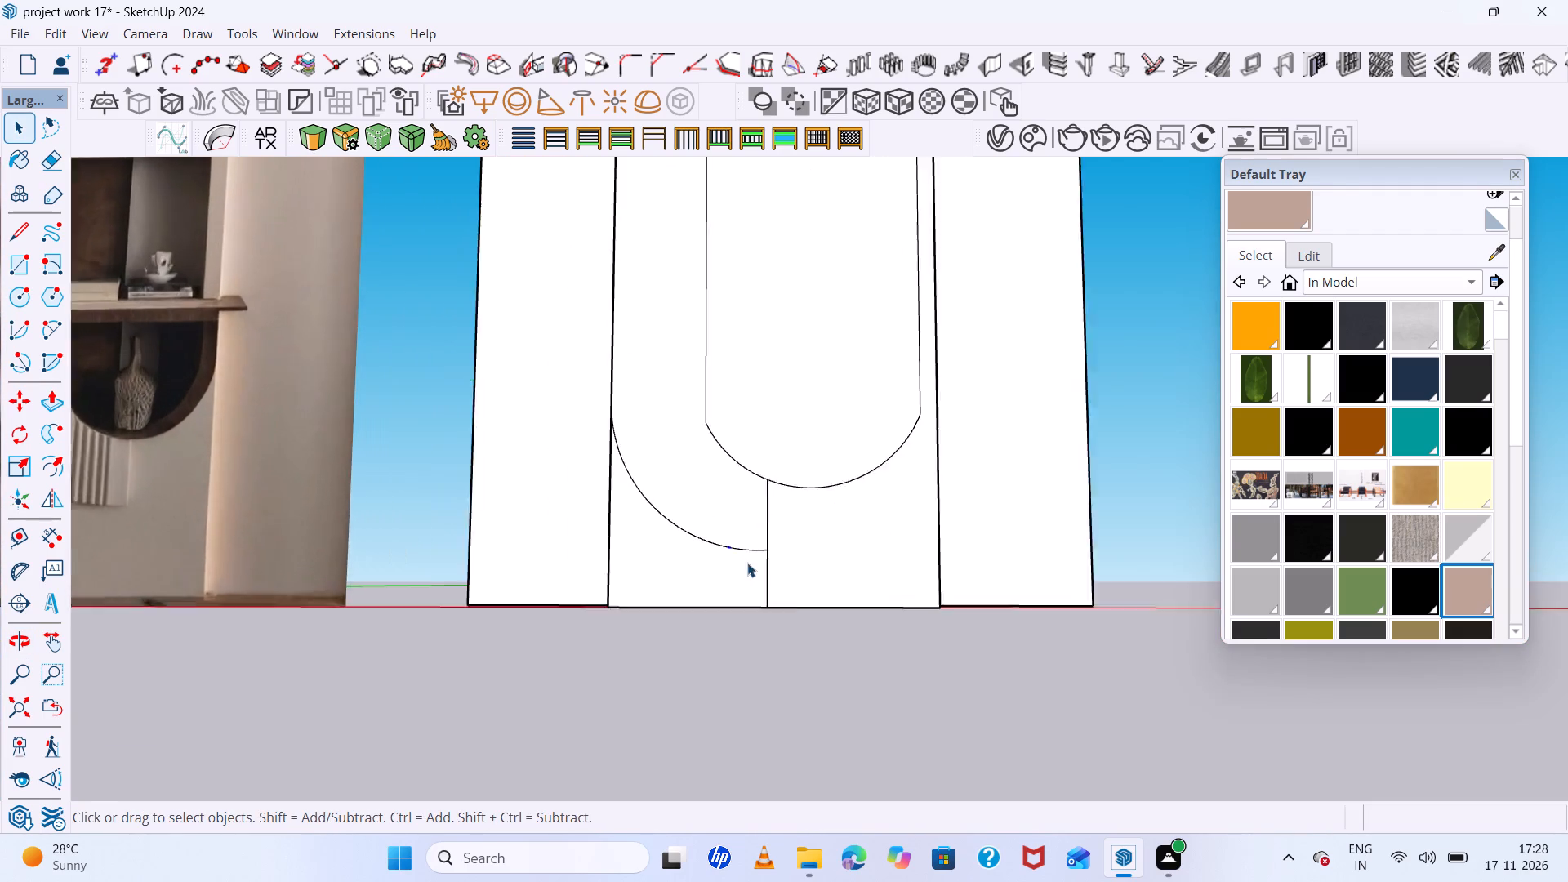
scroll(747, 563, up, 7)
click(739, 545)
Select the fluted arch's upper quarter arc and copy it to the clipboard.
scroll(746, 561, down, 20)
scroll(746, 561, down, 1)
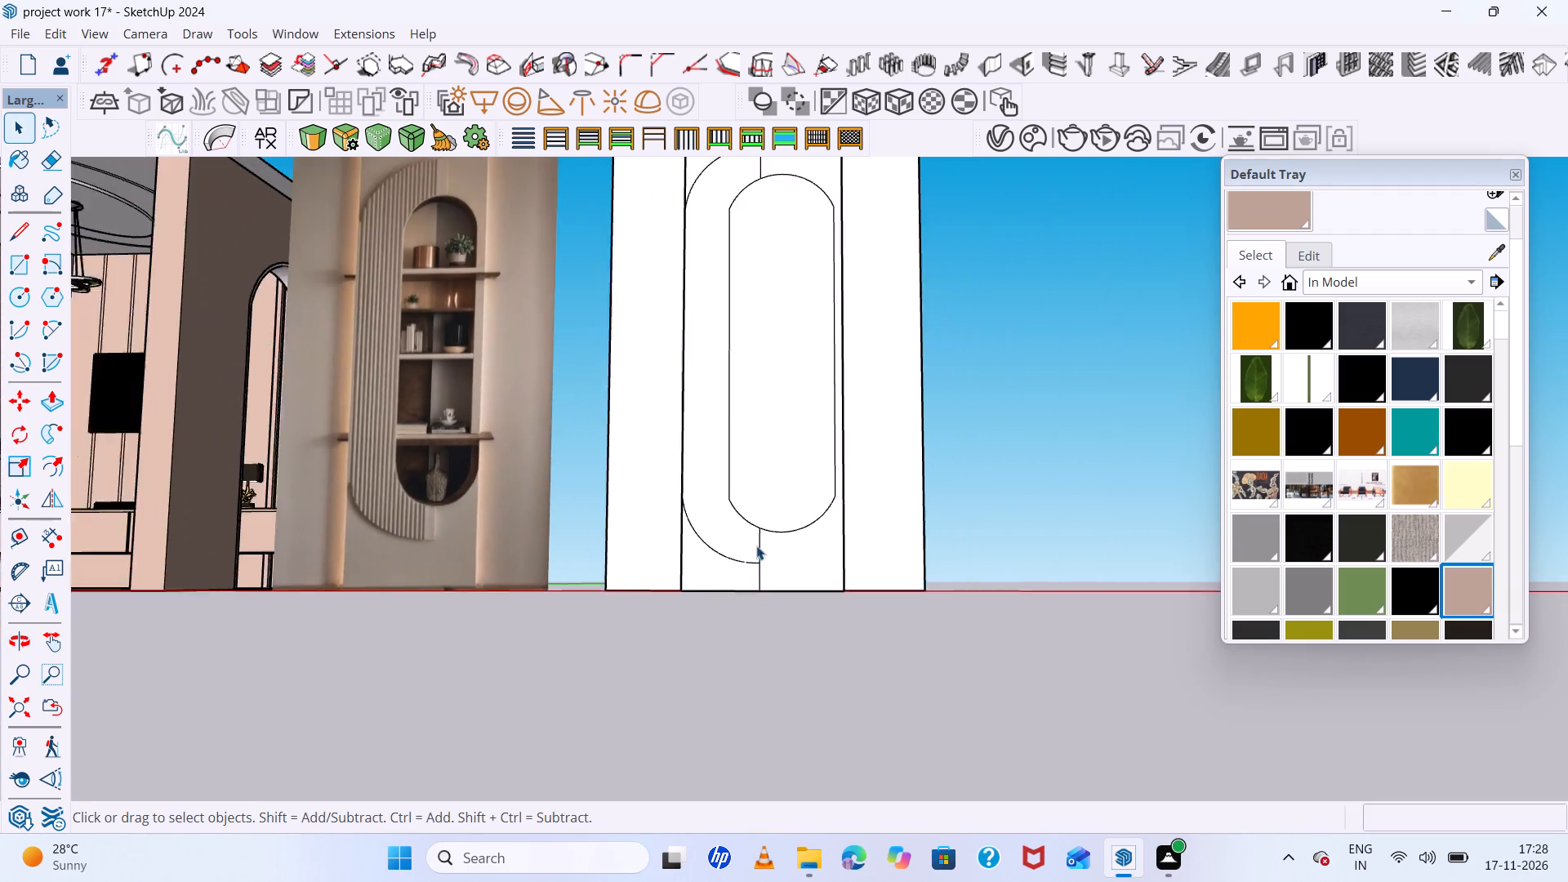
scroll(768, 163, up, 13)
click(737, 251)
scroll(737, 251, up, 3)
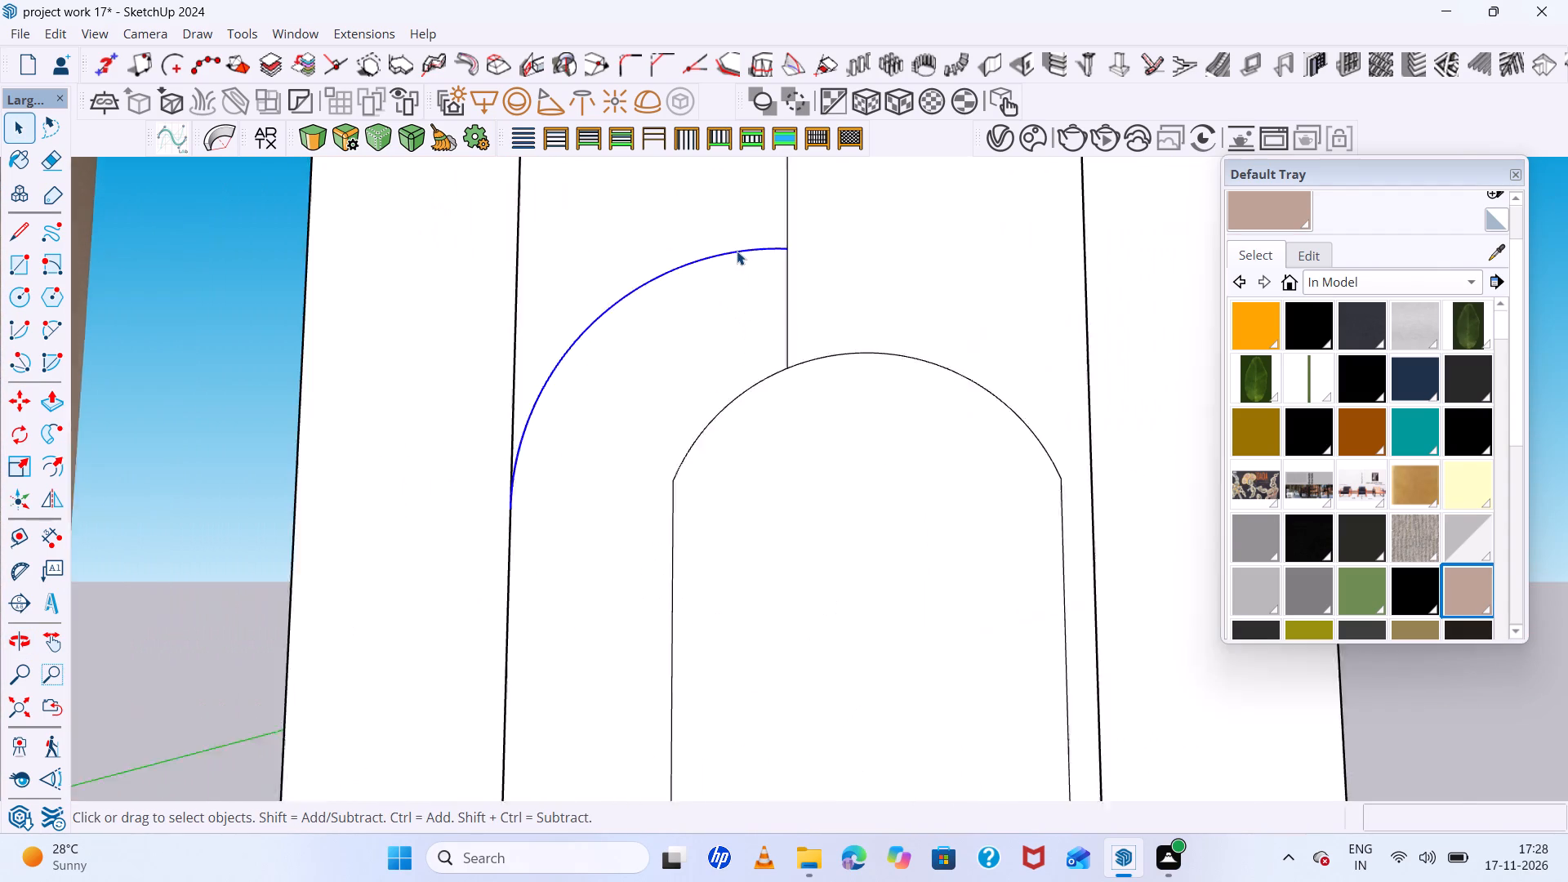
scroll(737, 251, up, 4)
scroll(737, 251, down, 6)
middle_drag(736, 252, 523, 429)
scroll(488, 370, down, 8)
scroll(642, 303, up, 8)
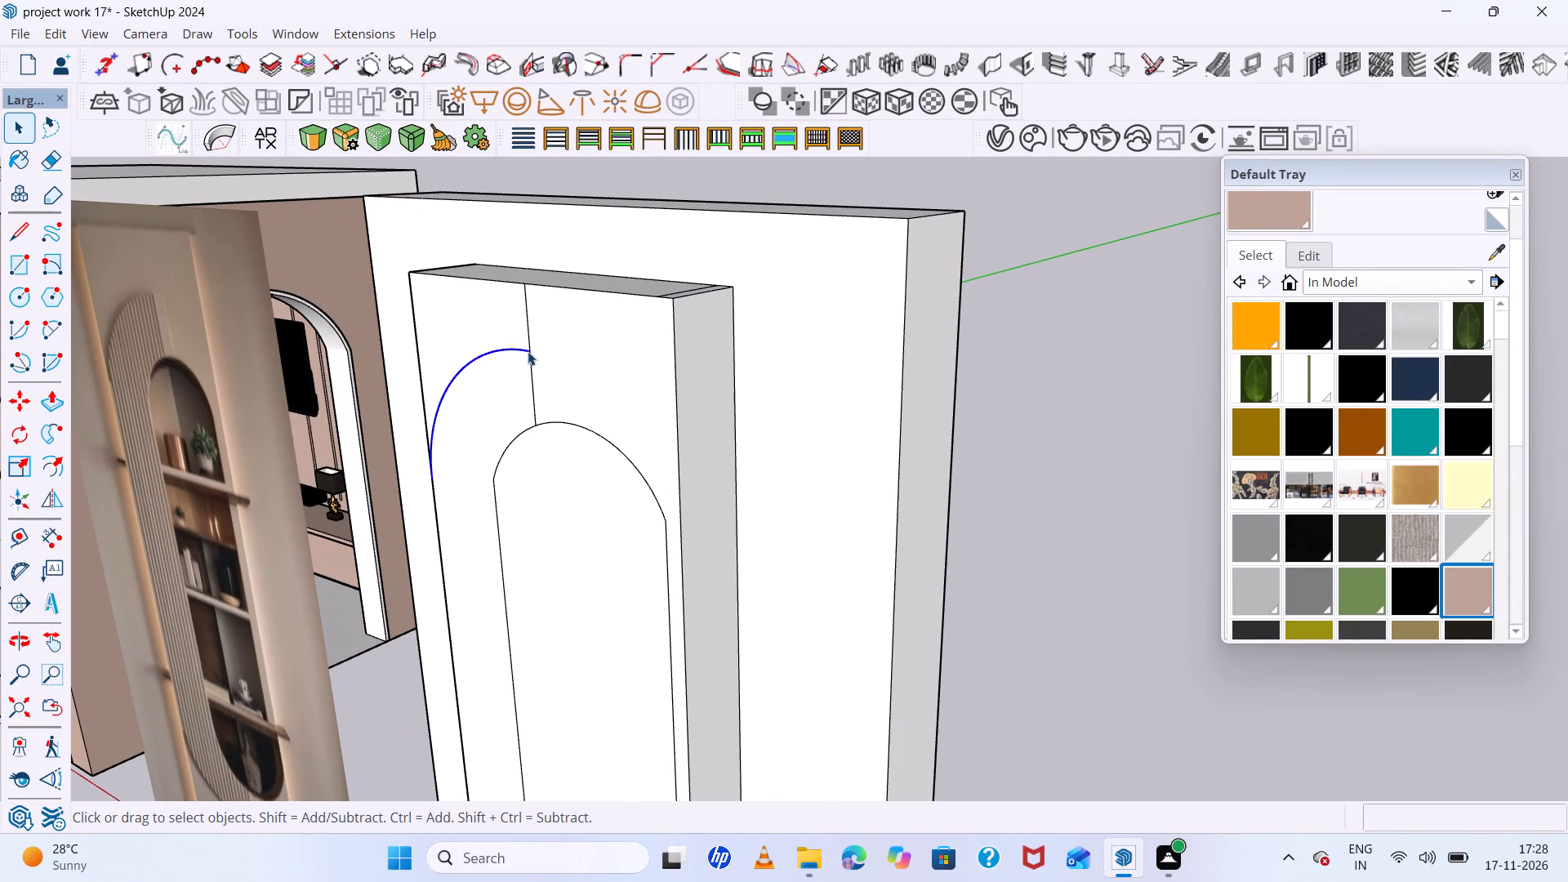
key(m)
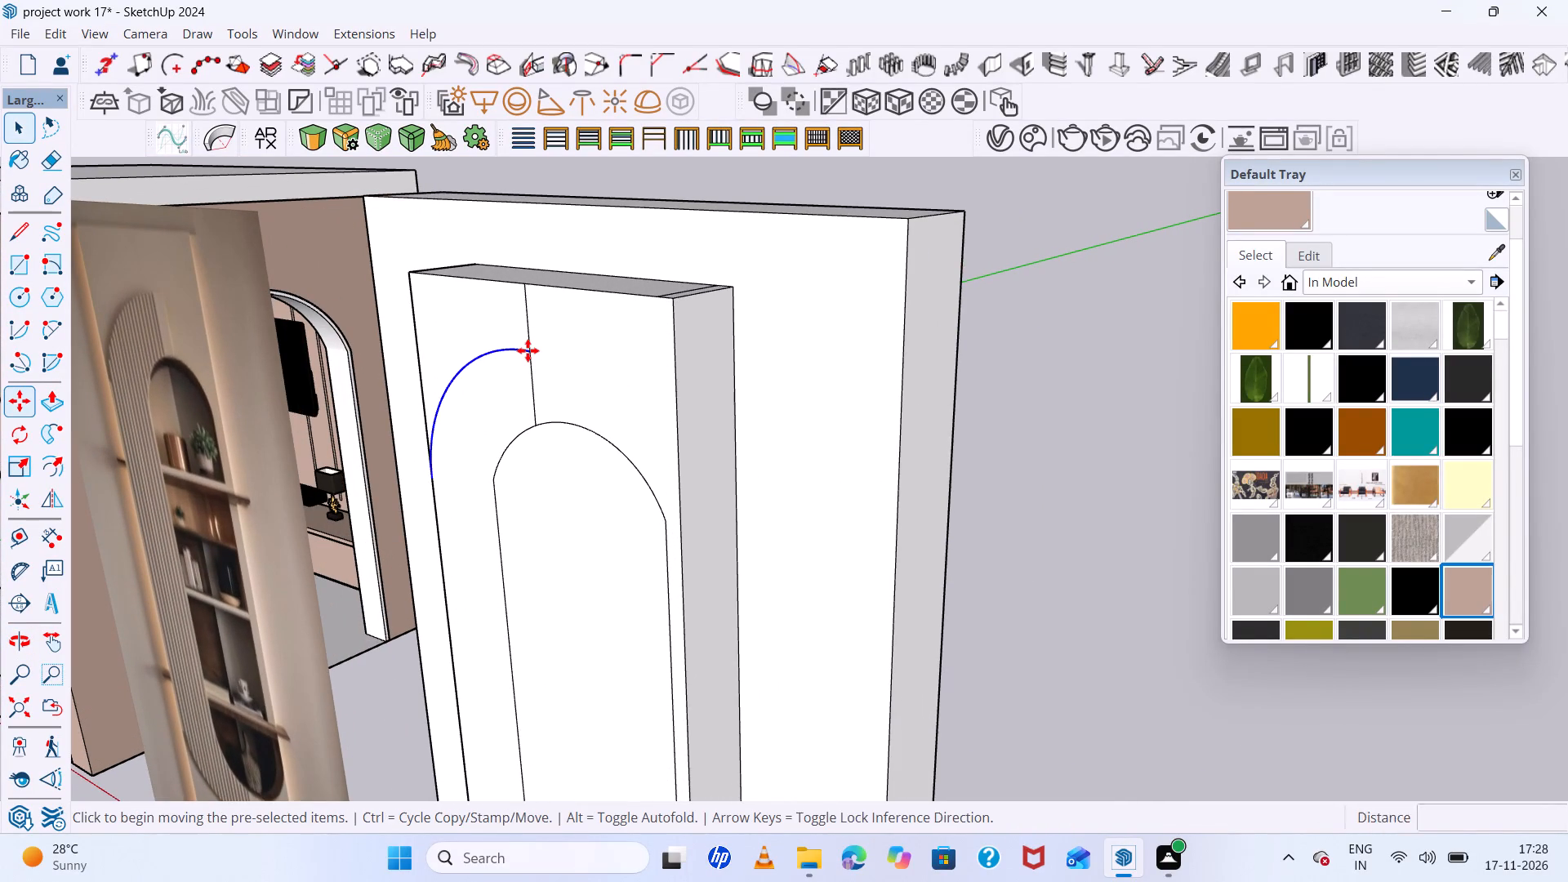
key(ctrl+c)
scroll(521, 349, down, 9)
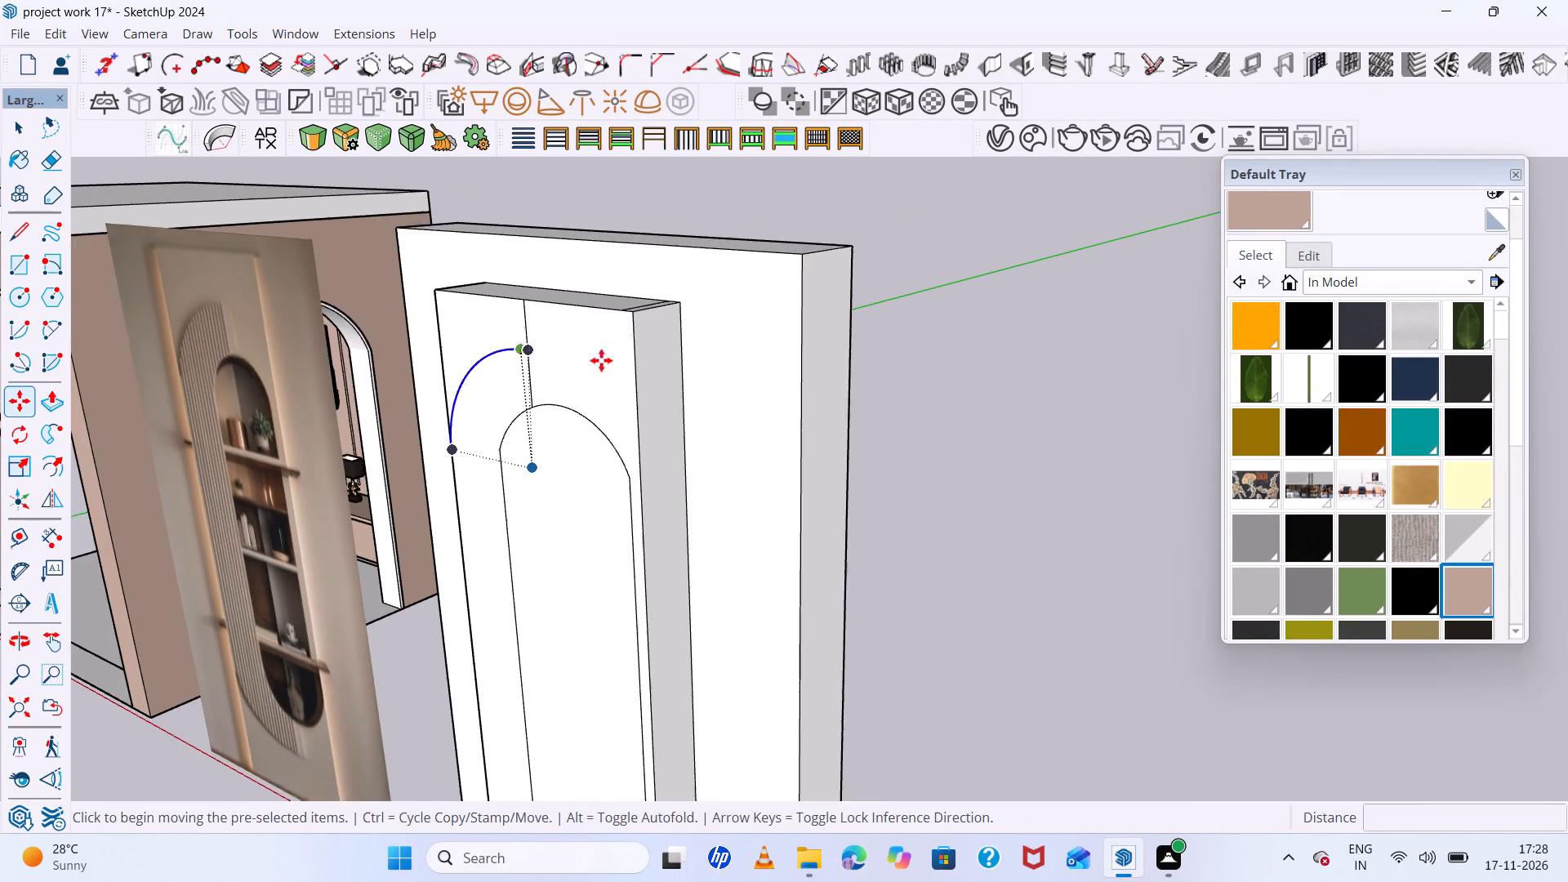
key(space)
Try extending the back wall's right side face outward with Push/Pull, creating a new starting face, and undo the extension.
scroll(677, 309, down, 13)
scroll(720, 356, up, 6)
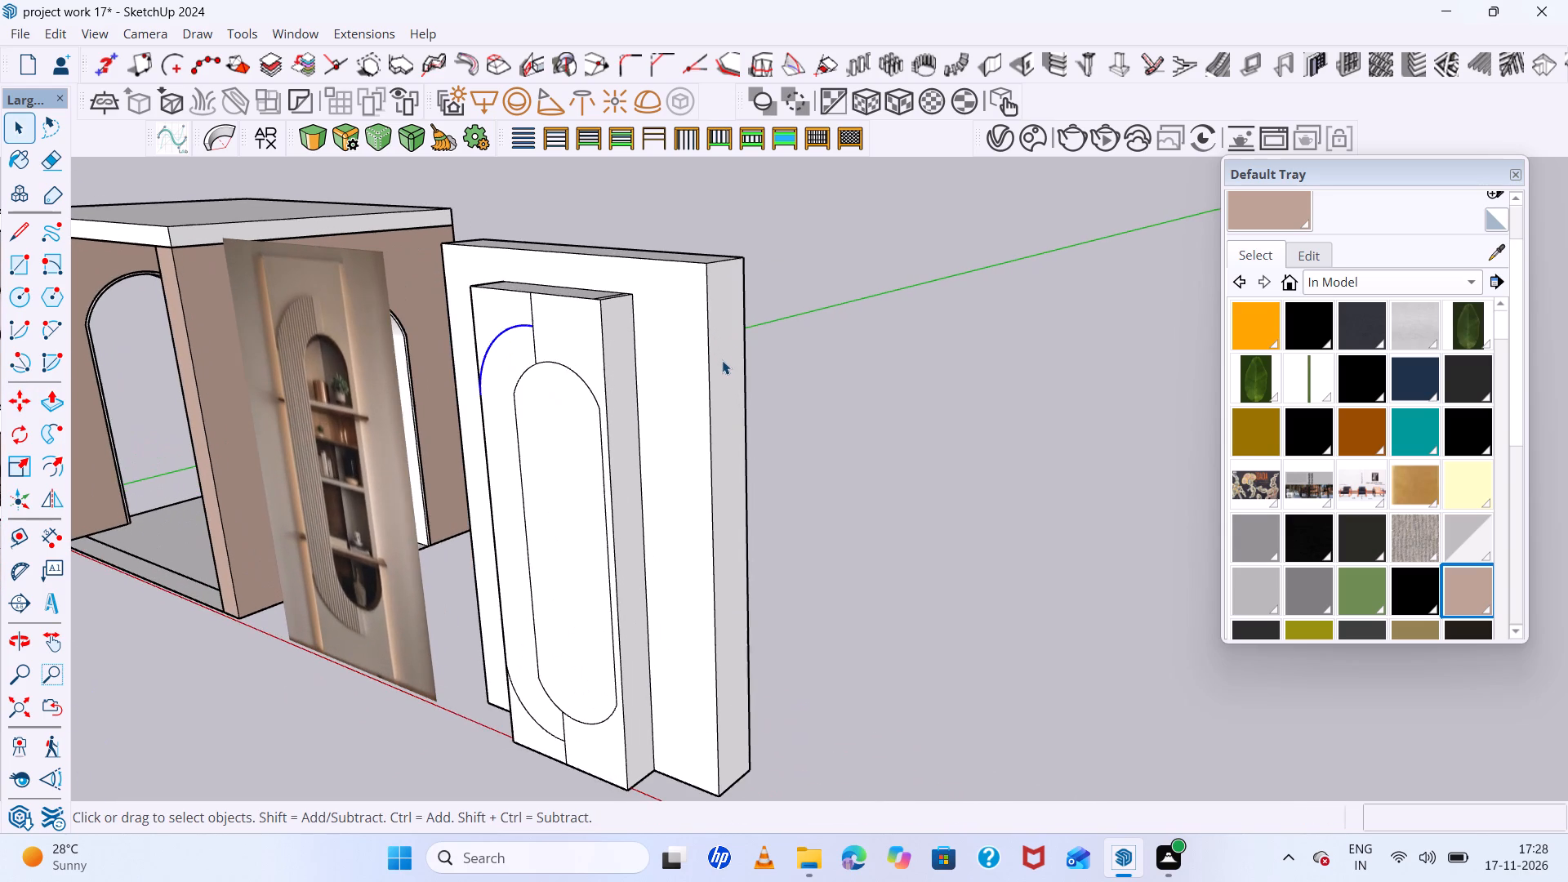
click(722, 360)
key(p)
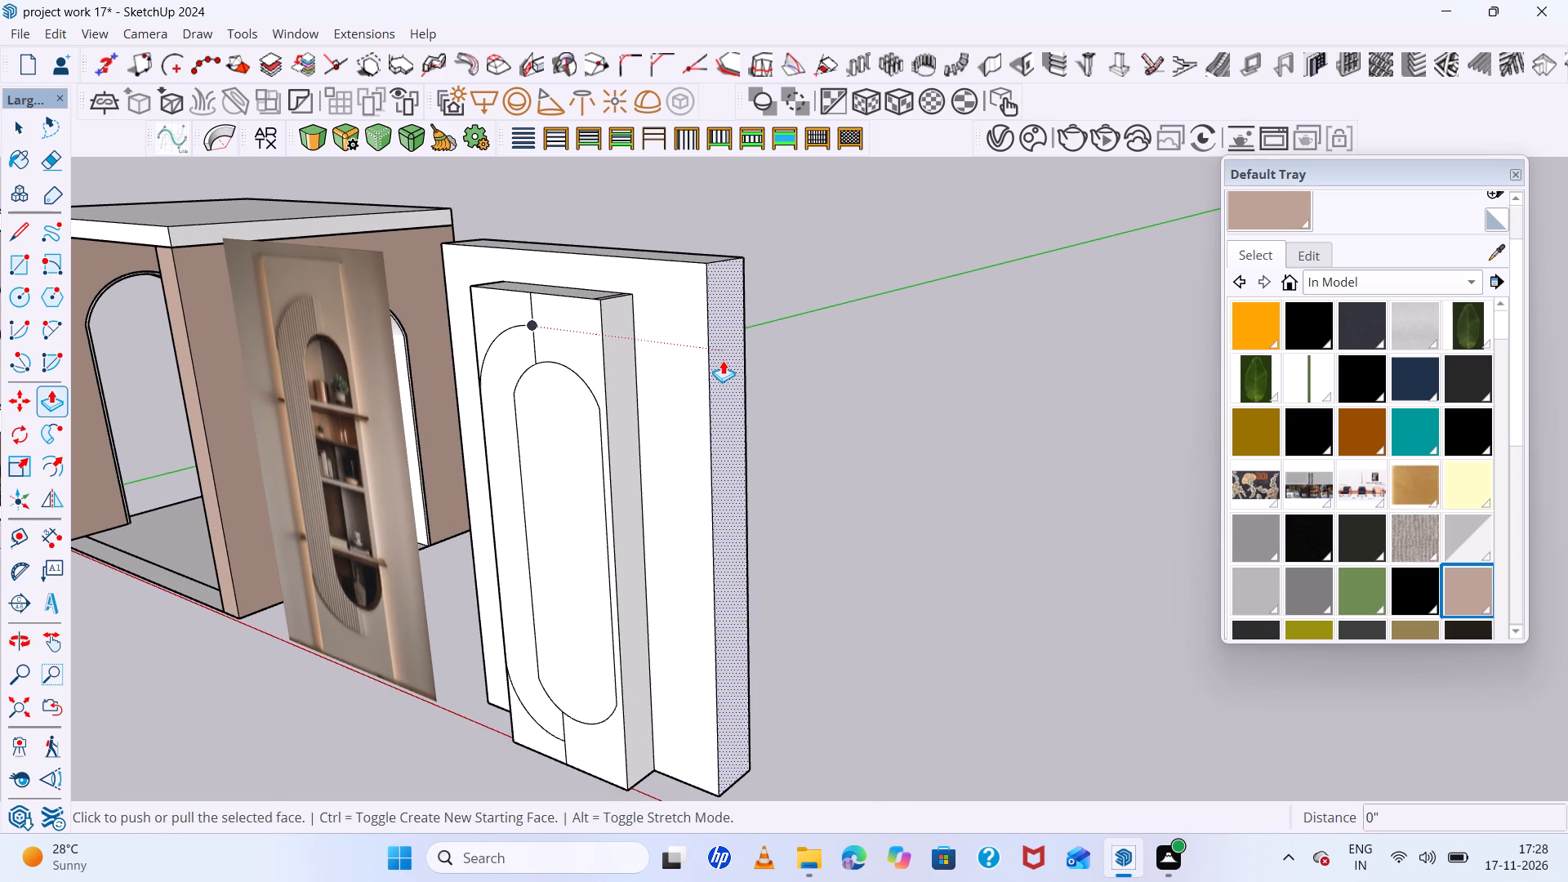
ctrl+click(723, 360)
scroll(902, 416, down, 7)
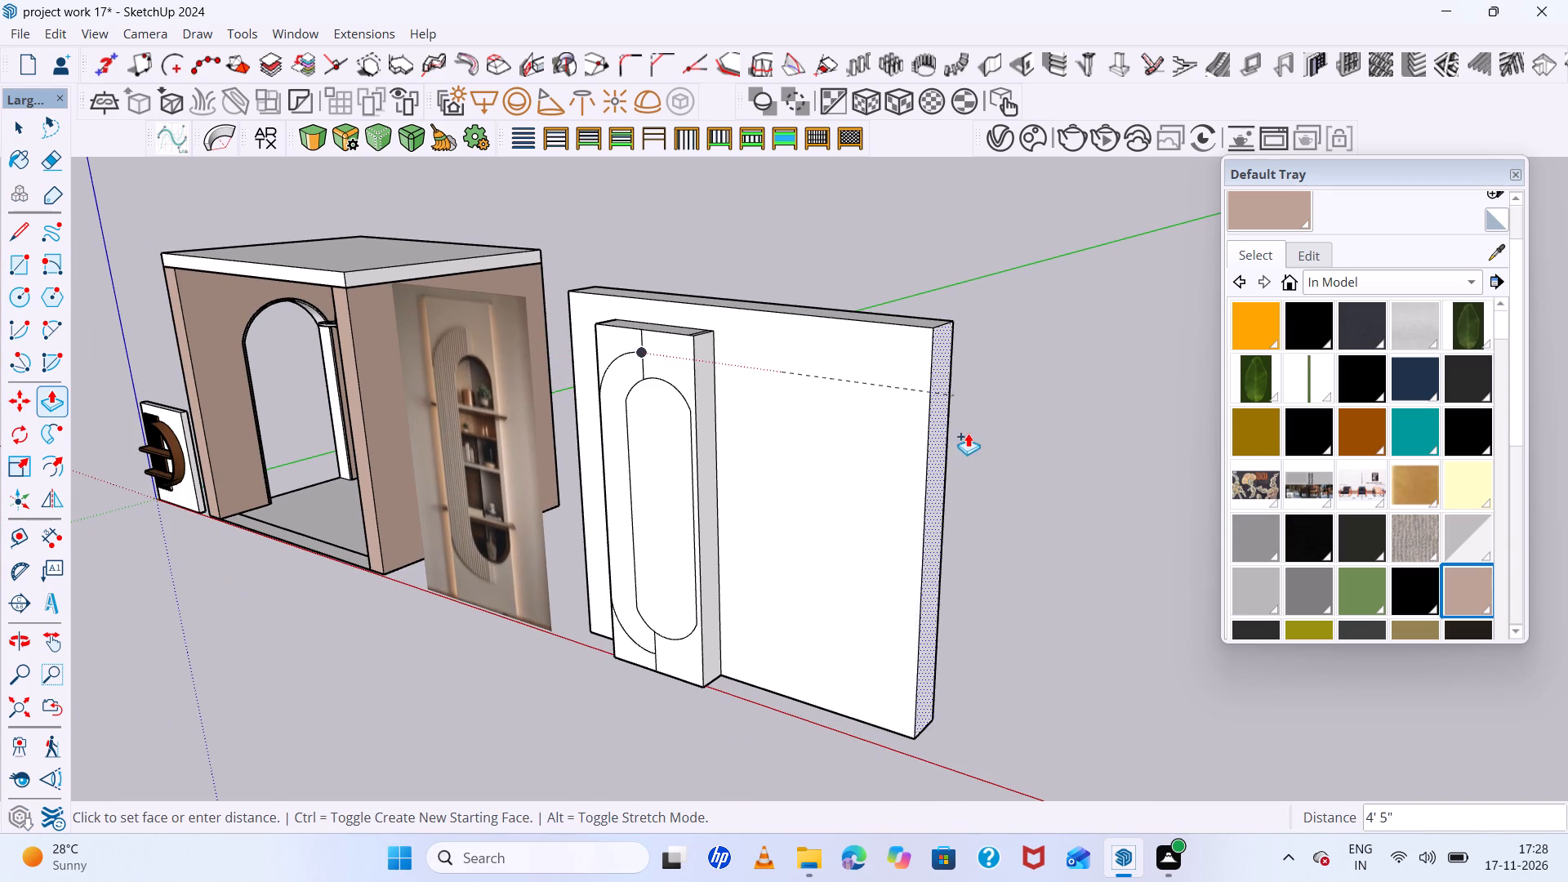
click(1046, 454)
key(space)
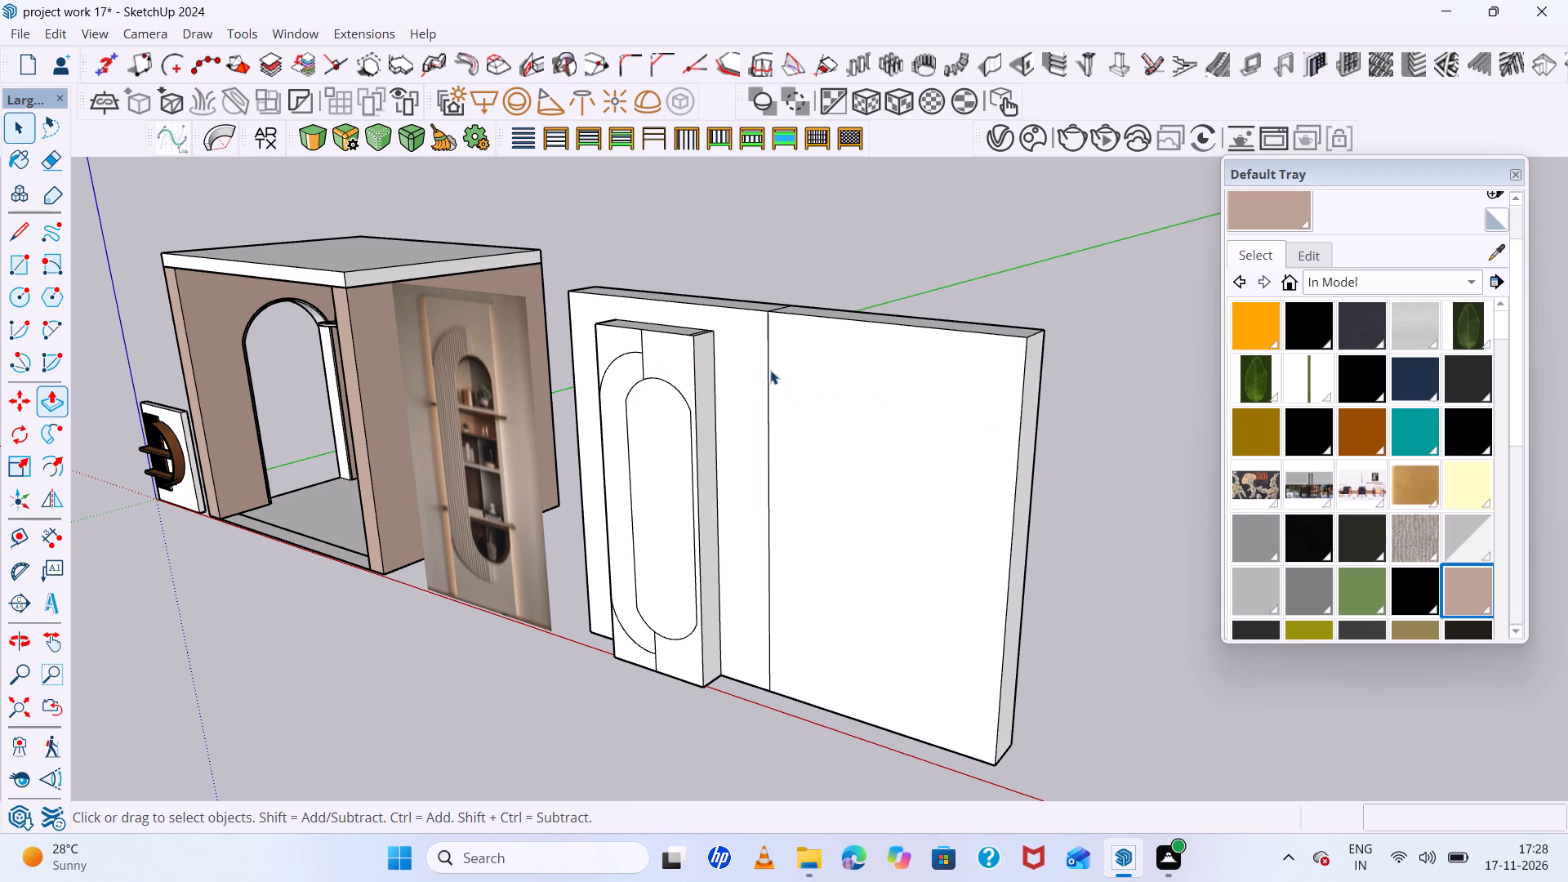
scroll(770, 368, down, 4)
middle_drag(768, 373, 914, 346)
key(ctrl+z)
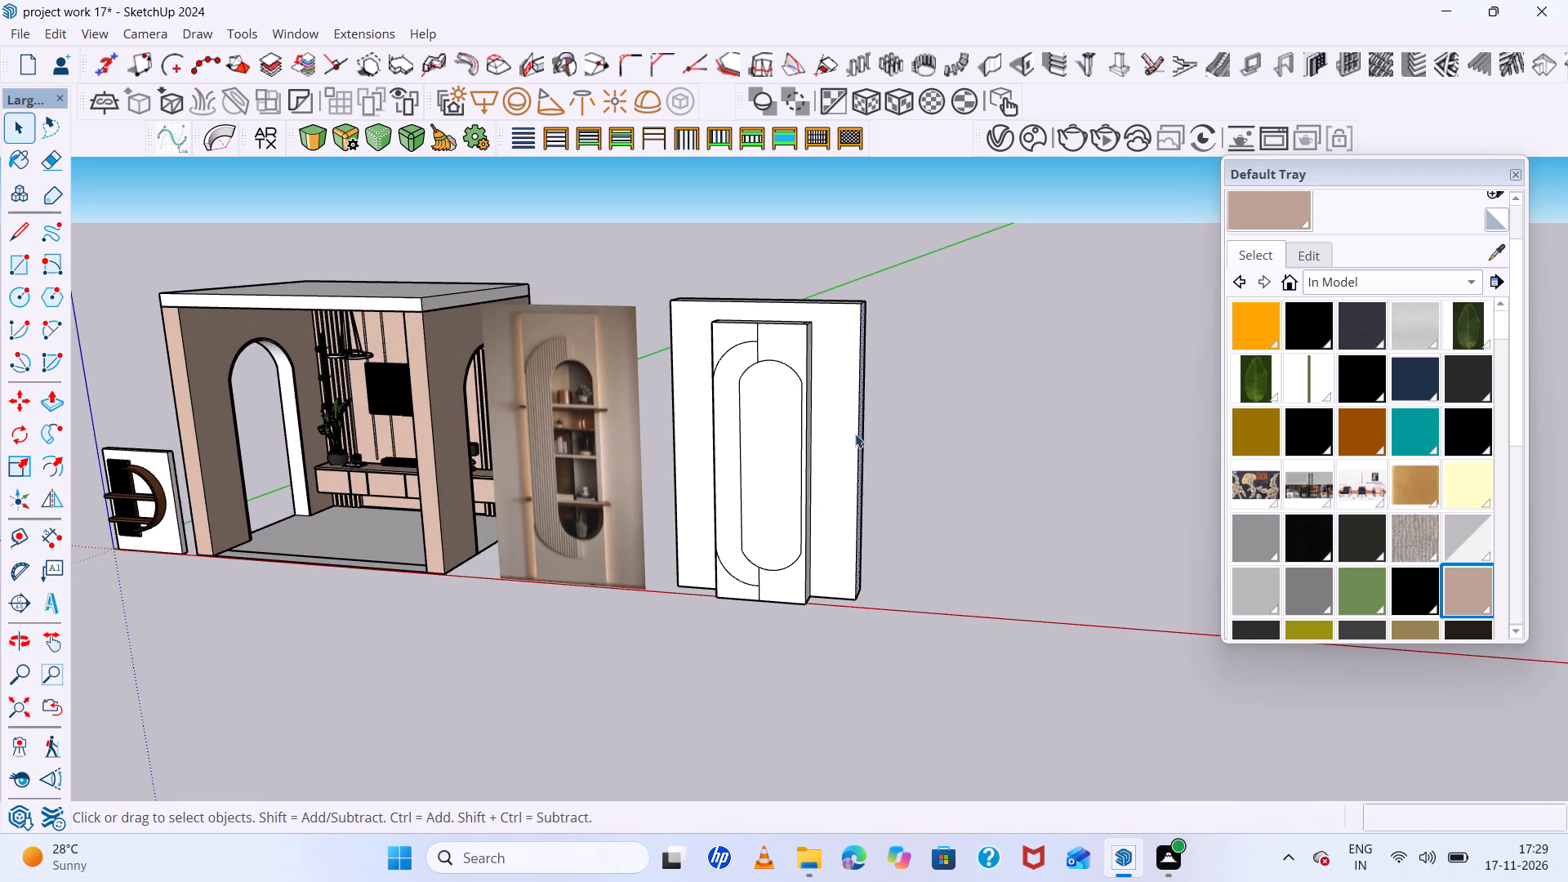
Push/Pull the back wall's right side face outward 9", creating a new starting face.
middle_drag(853, 432, 603, 457)
scroll(823, 443, up, 7)
click(759, 440)
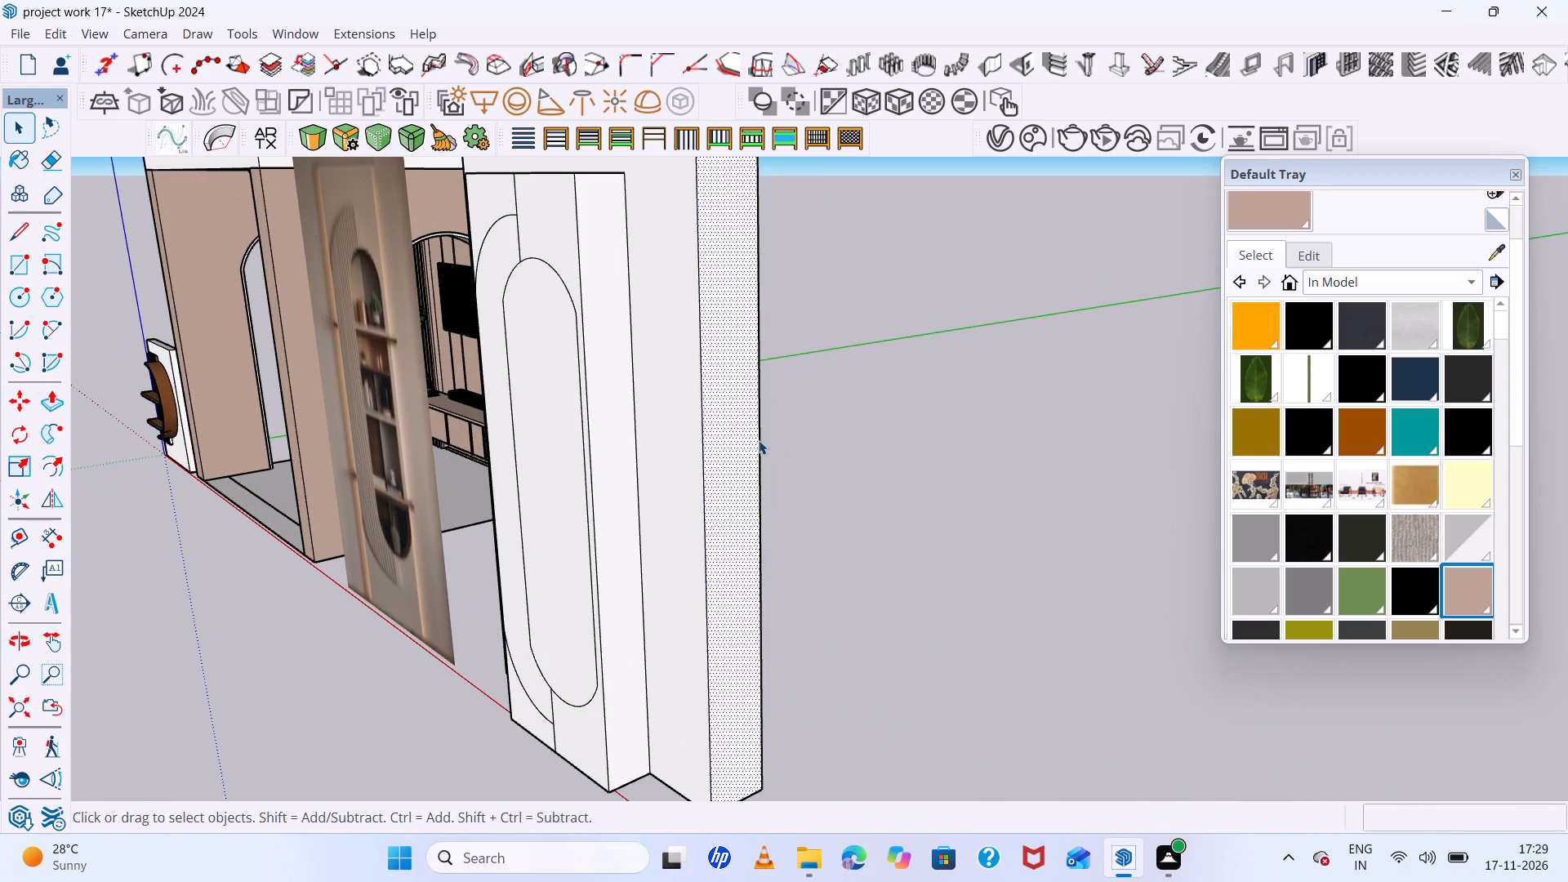
click(740, 443)
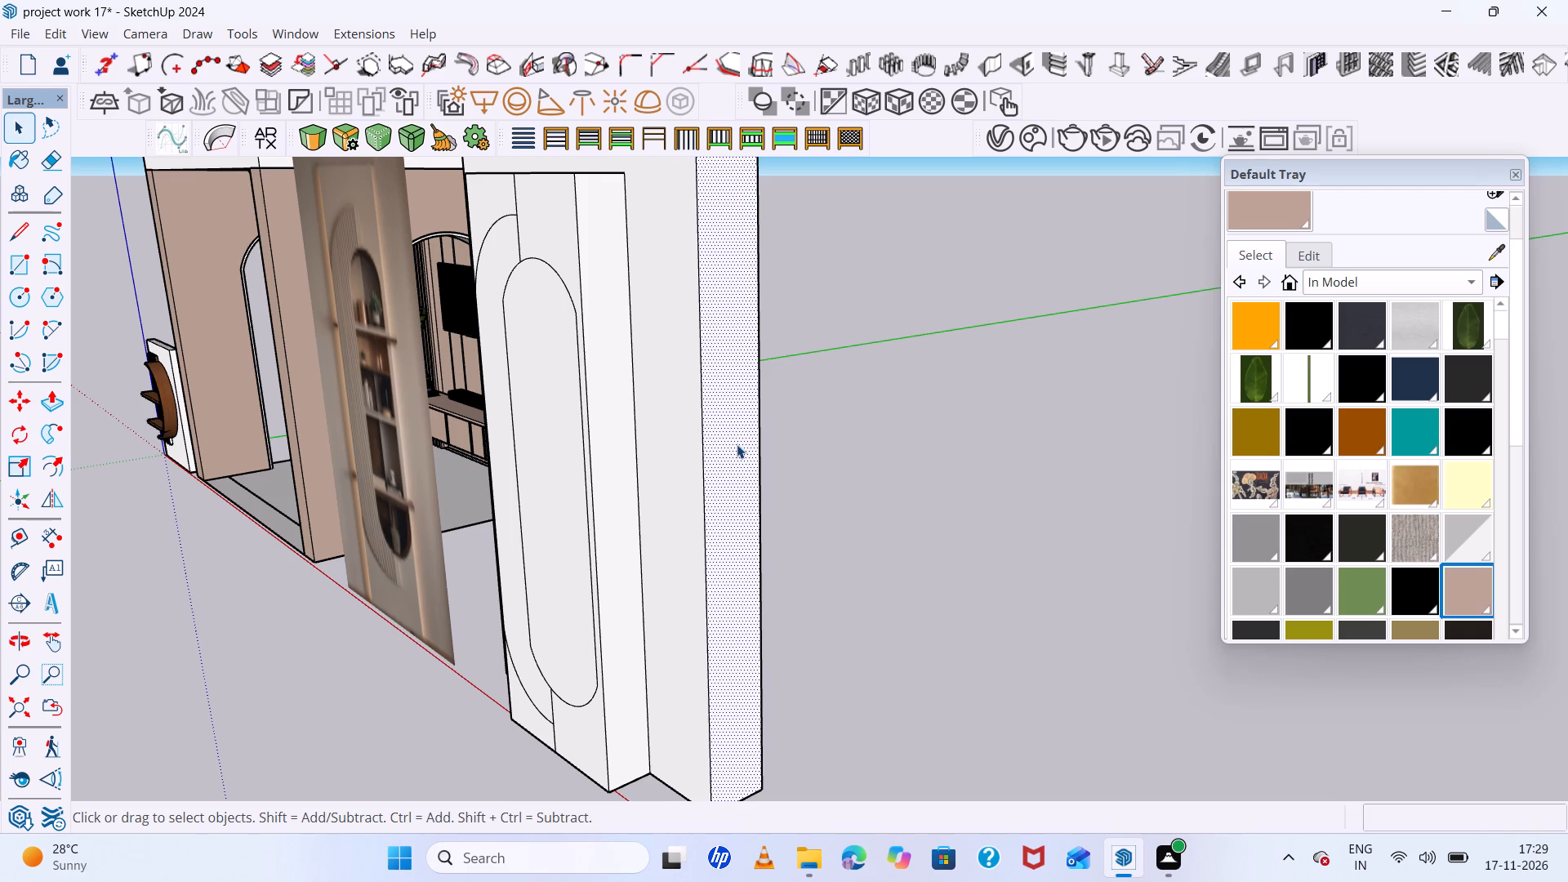
key(p)
click(737, 444)
scroll(789, 419, down, 5)
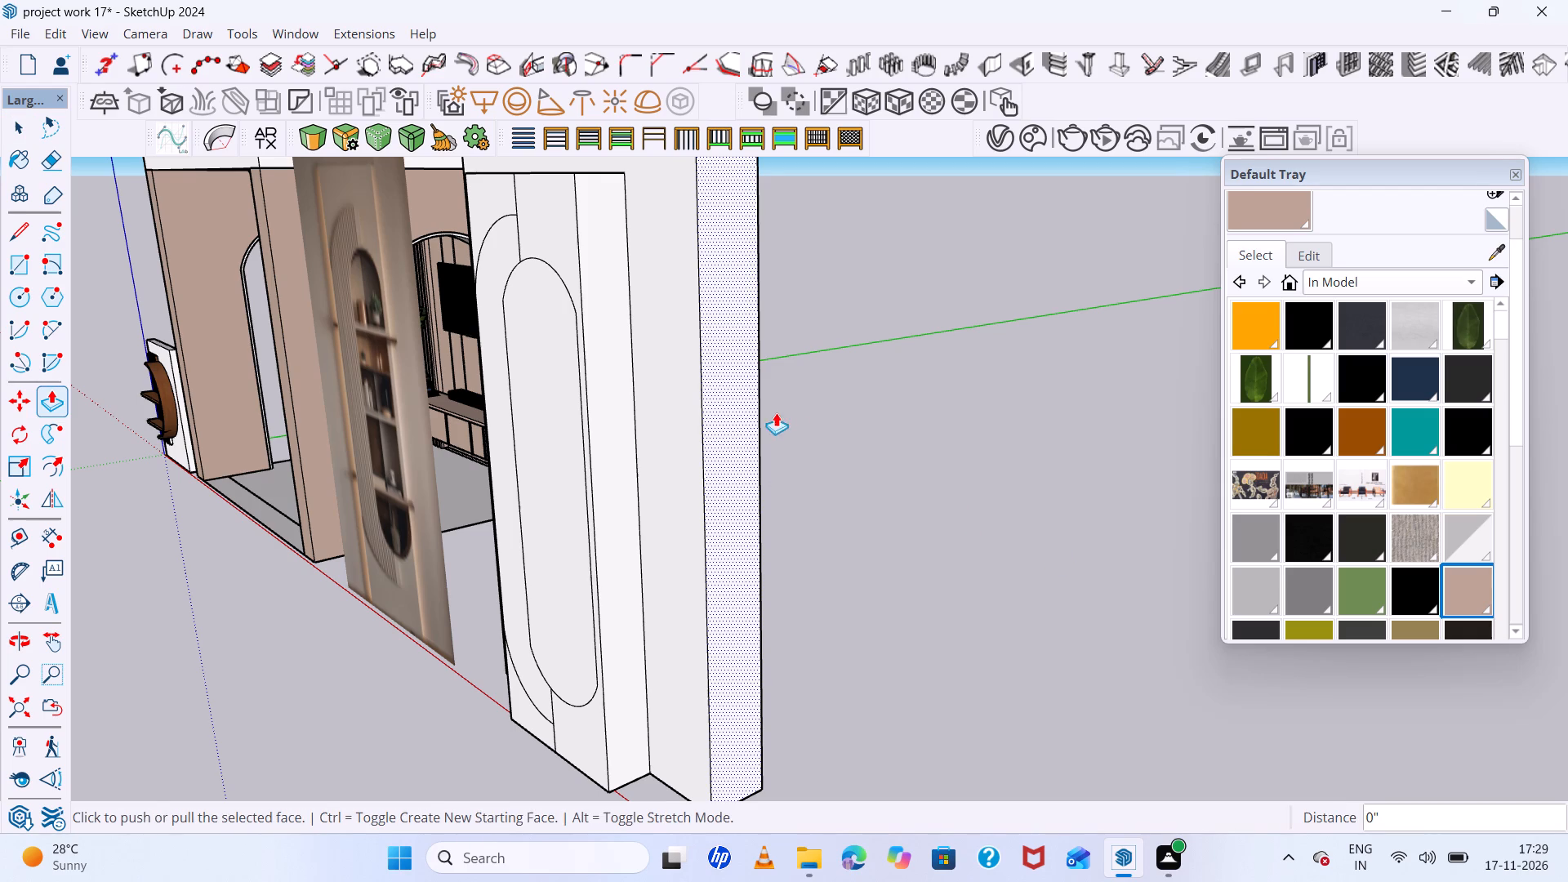
scroll(776, 412, down, 9)
click(757, 398)
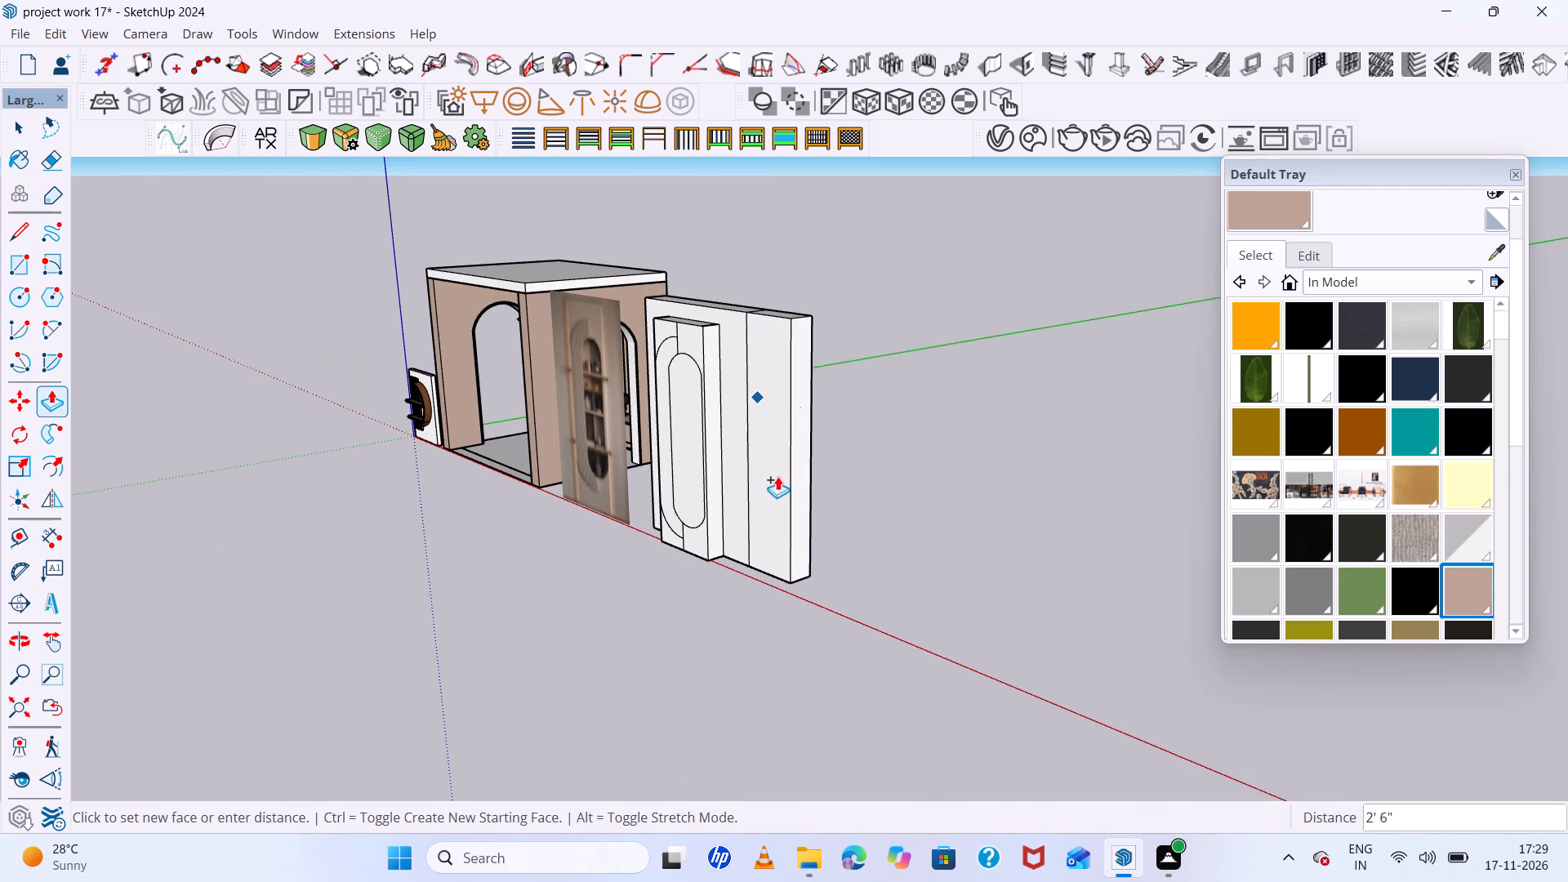
scroll(769, 472, down, 1)
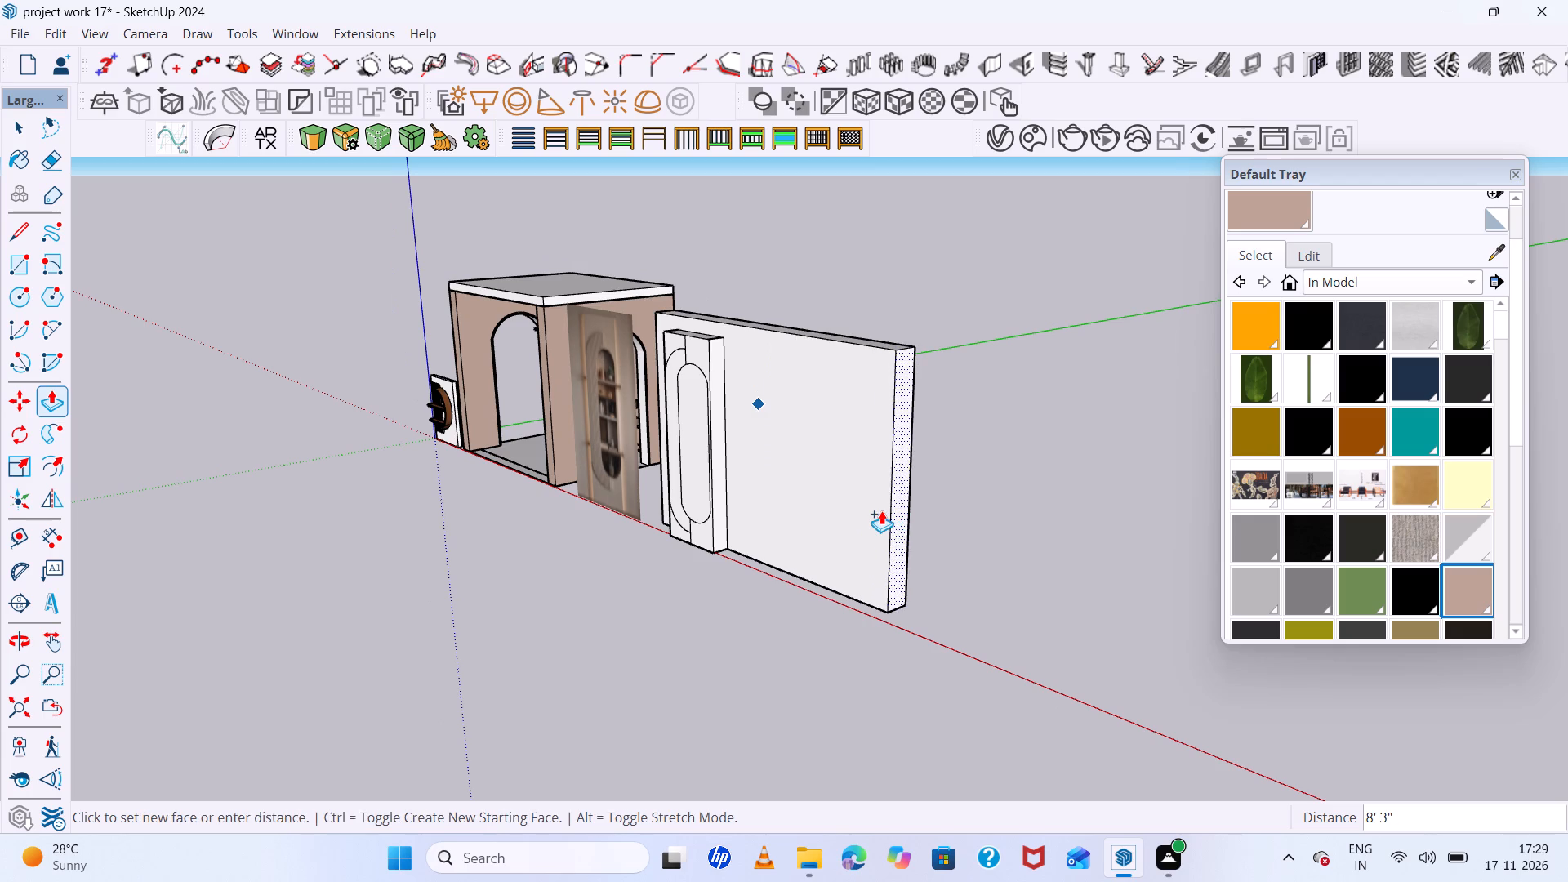
double_click(763, 439)
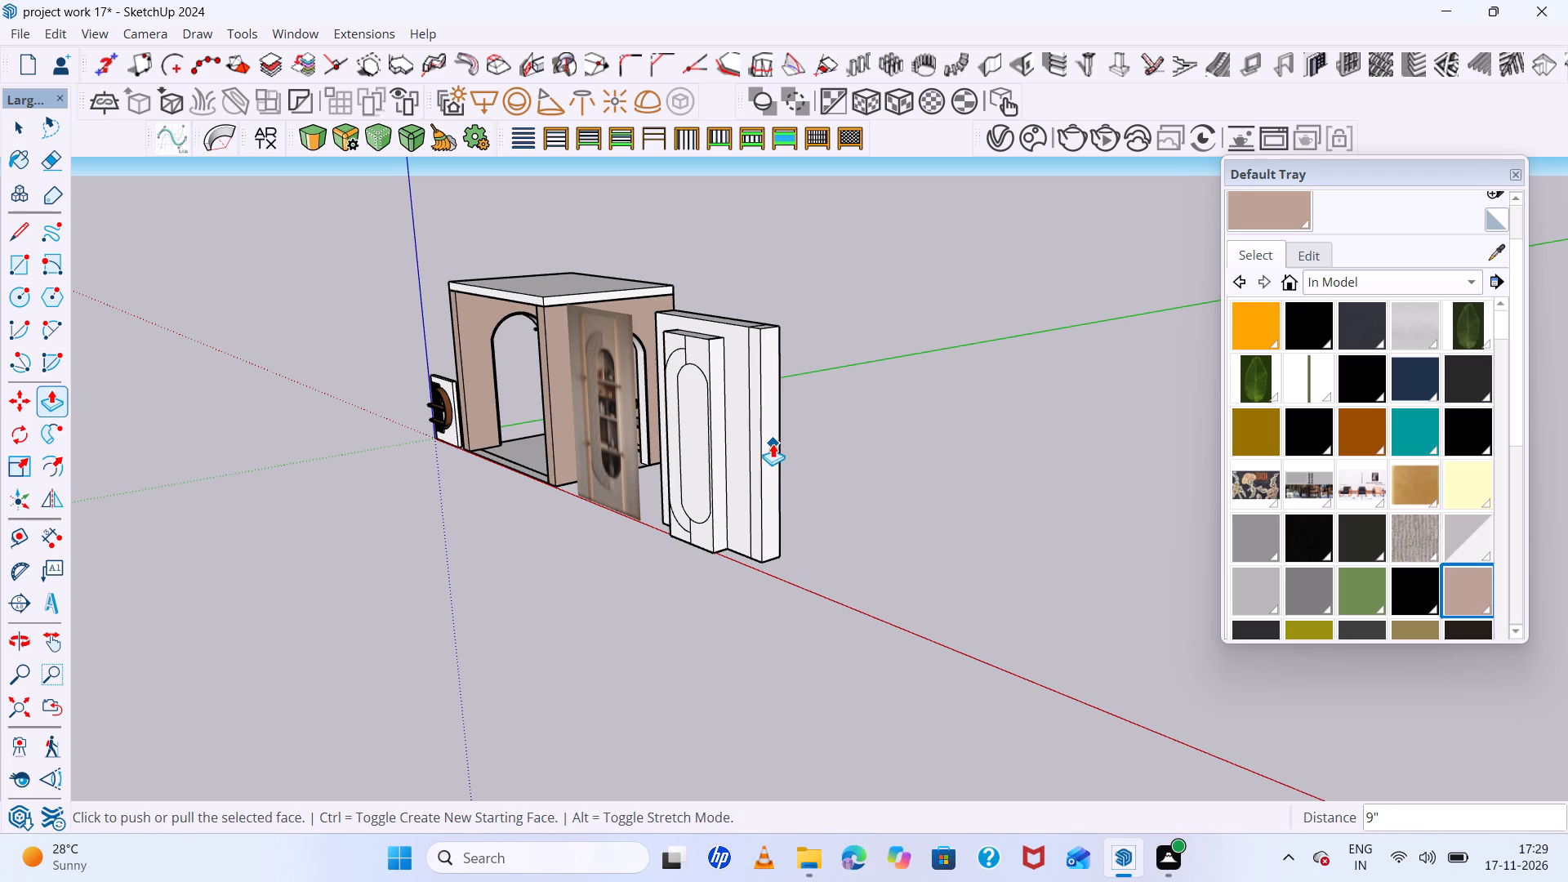
Push/Pull the back wall's new right side face outward about 7' 5" to widen the wall, creating another starting face.
key(space)
click(773, 443)
text(pl)
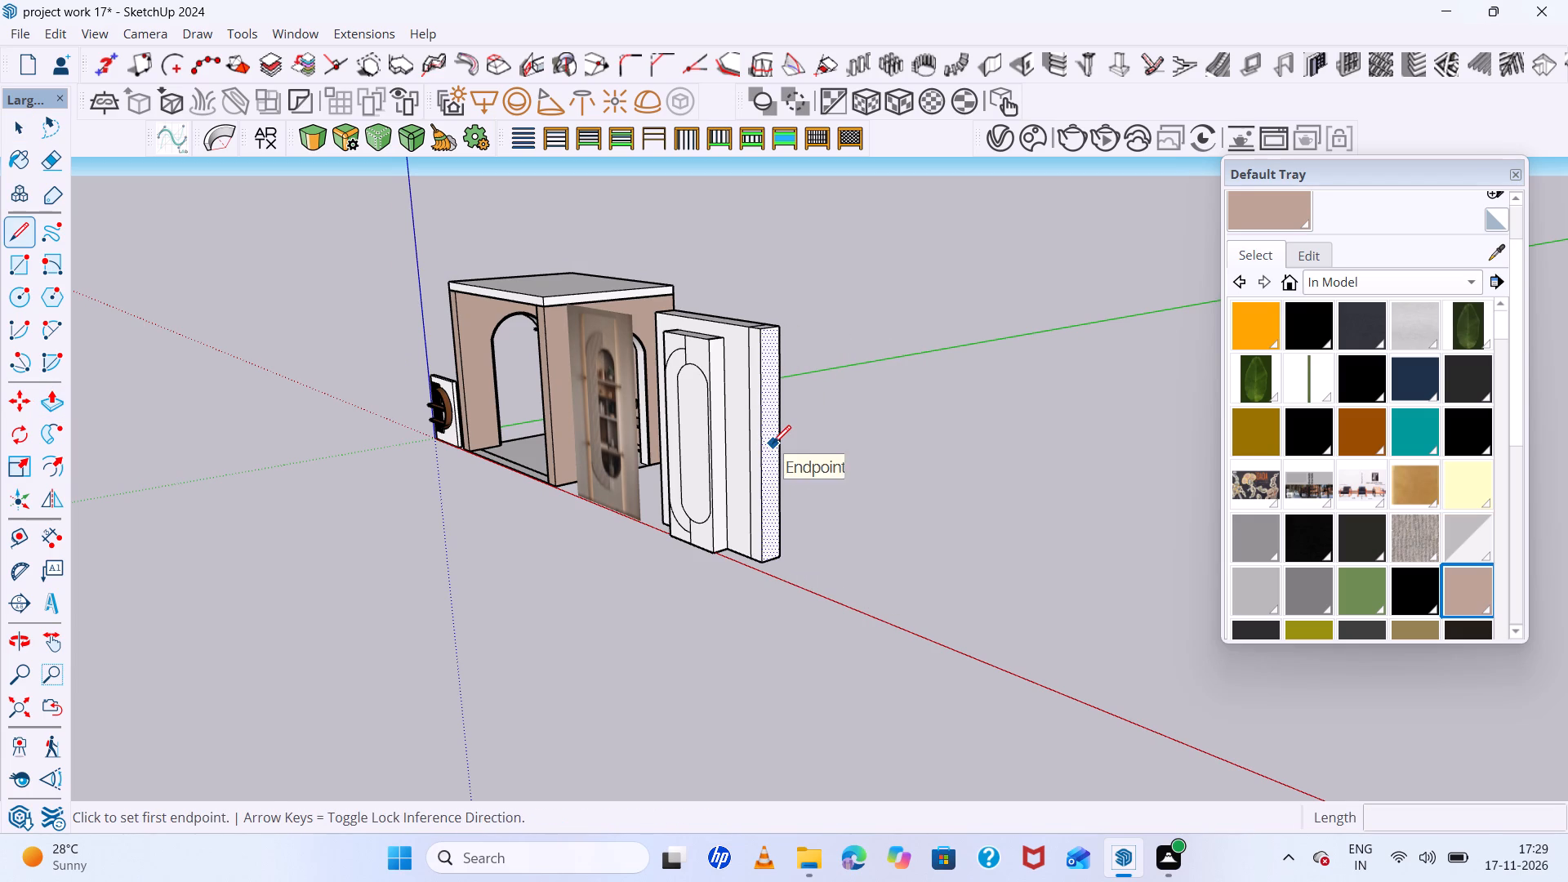
key(p)
click(773, 443)
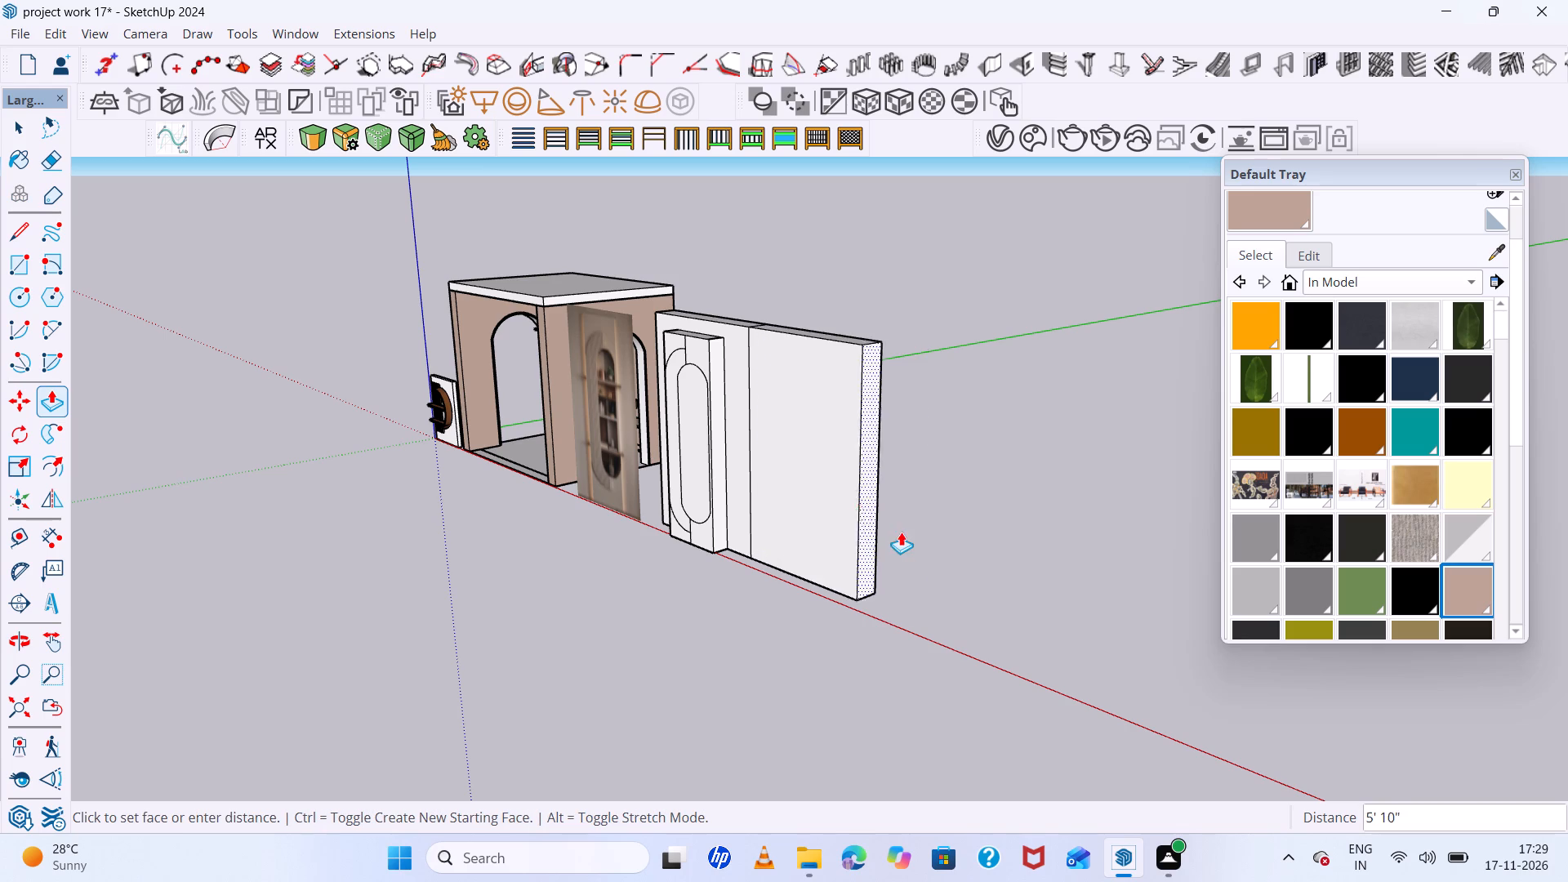
click(889, 521)
scroll(690, 470, up, 7)
scroll(689, 472, down, 1)
middle_drag(690, 483, 755, 533)
middle_drag(768, 539, 904, 608)
middle_drag(909, 611, 978, 519)
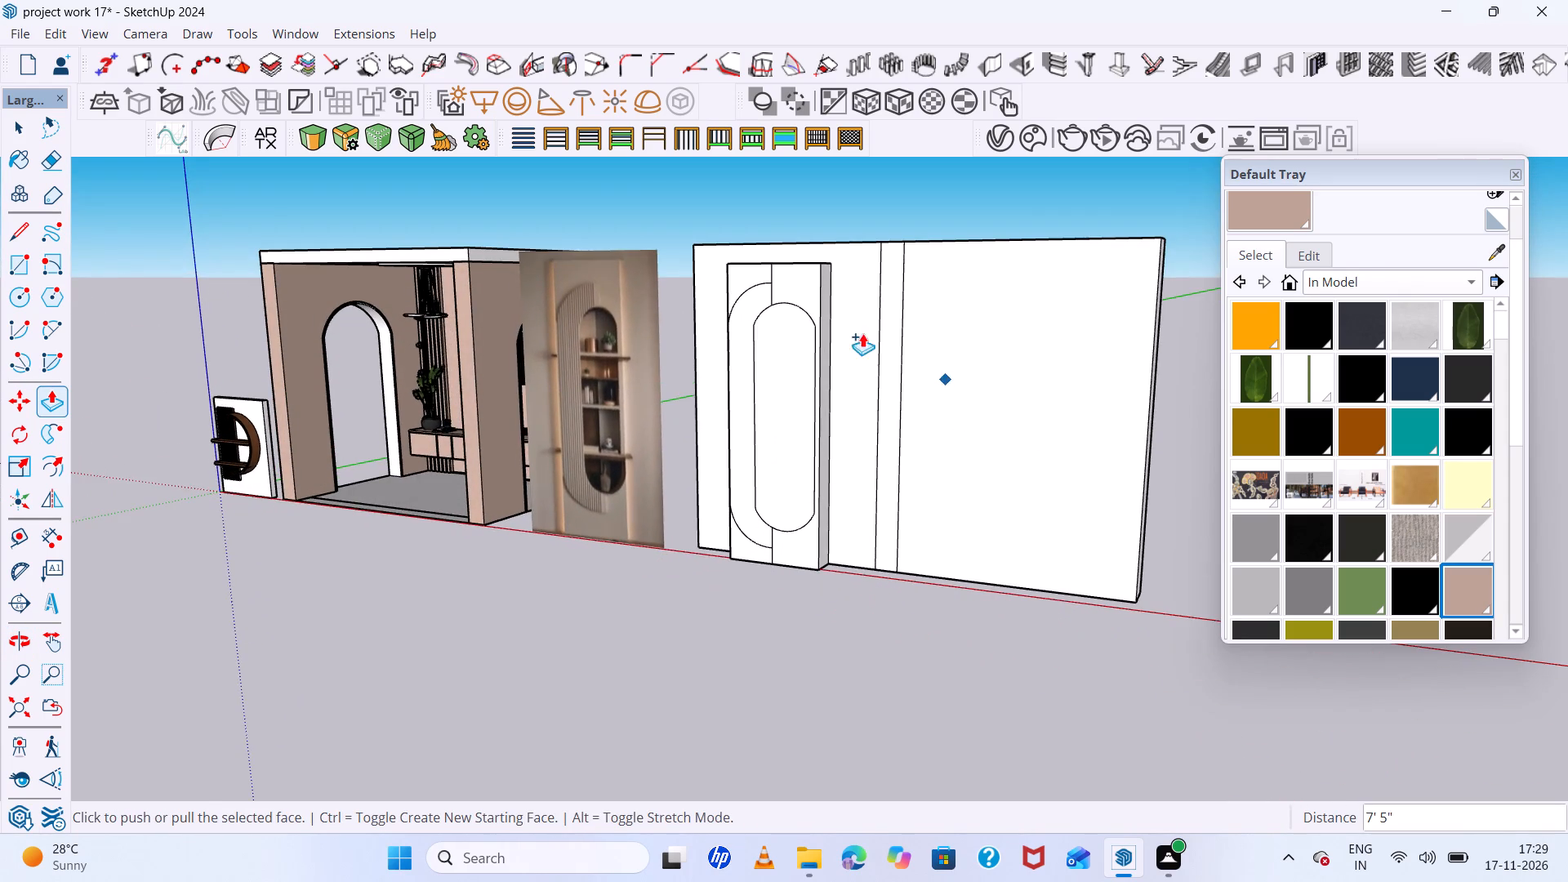
scroll(849, 327, up, 7)
scroll(648, 327, down, 7)
key(space)
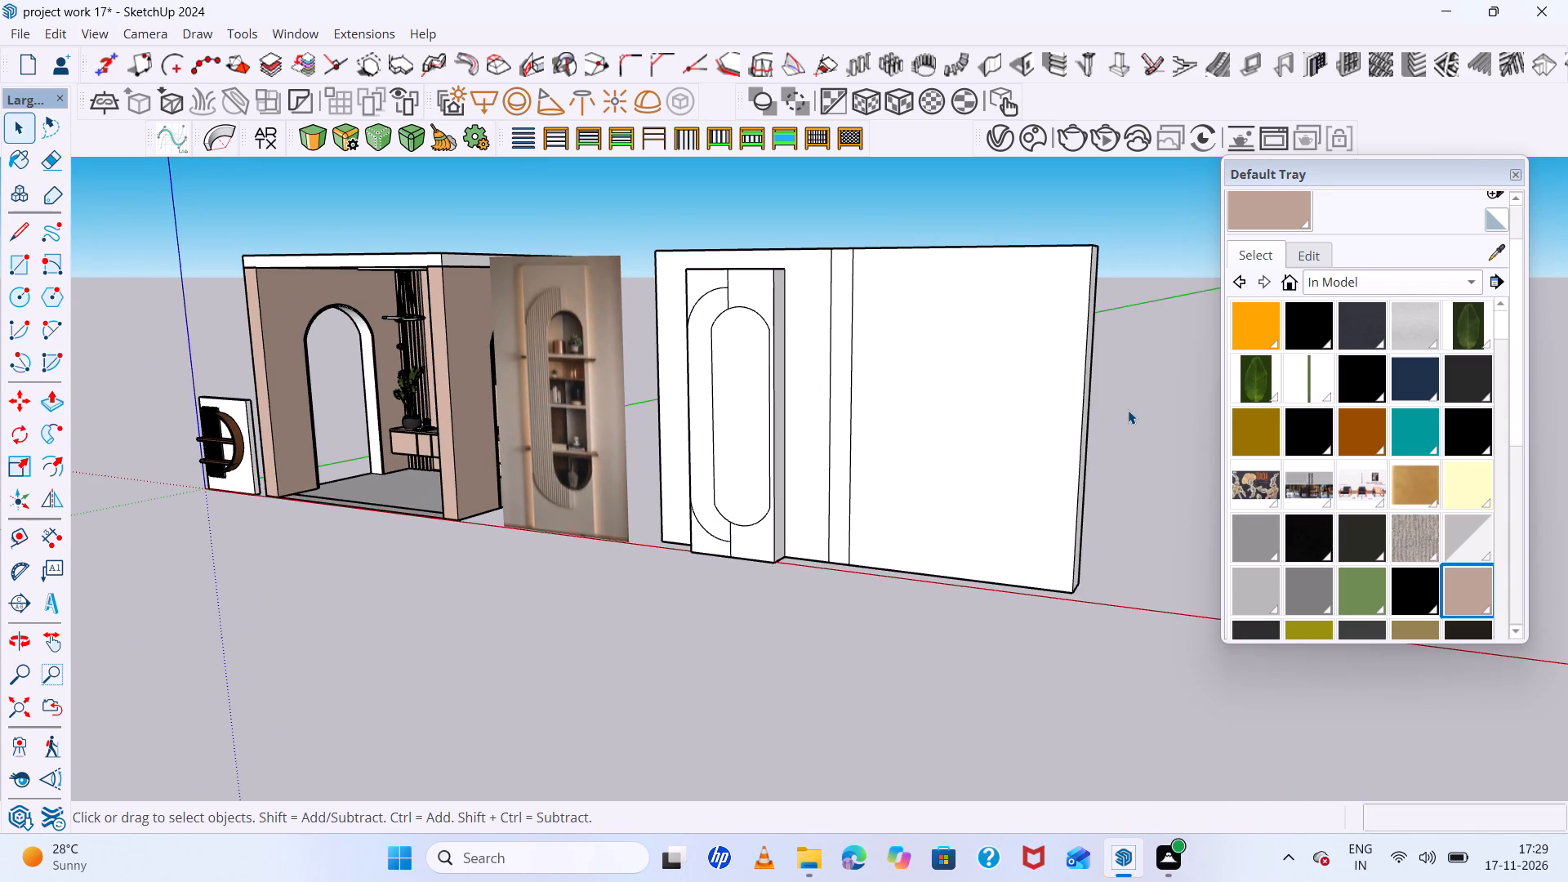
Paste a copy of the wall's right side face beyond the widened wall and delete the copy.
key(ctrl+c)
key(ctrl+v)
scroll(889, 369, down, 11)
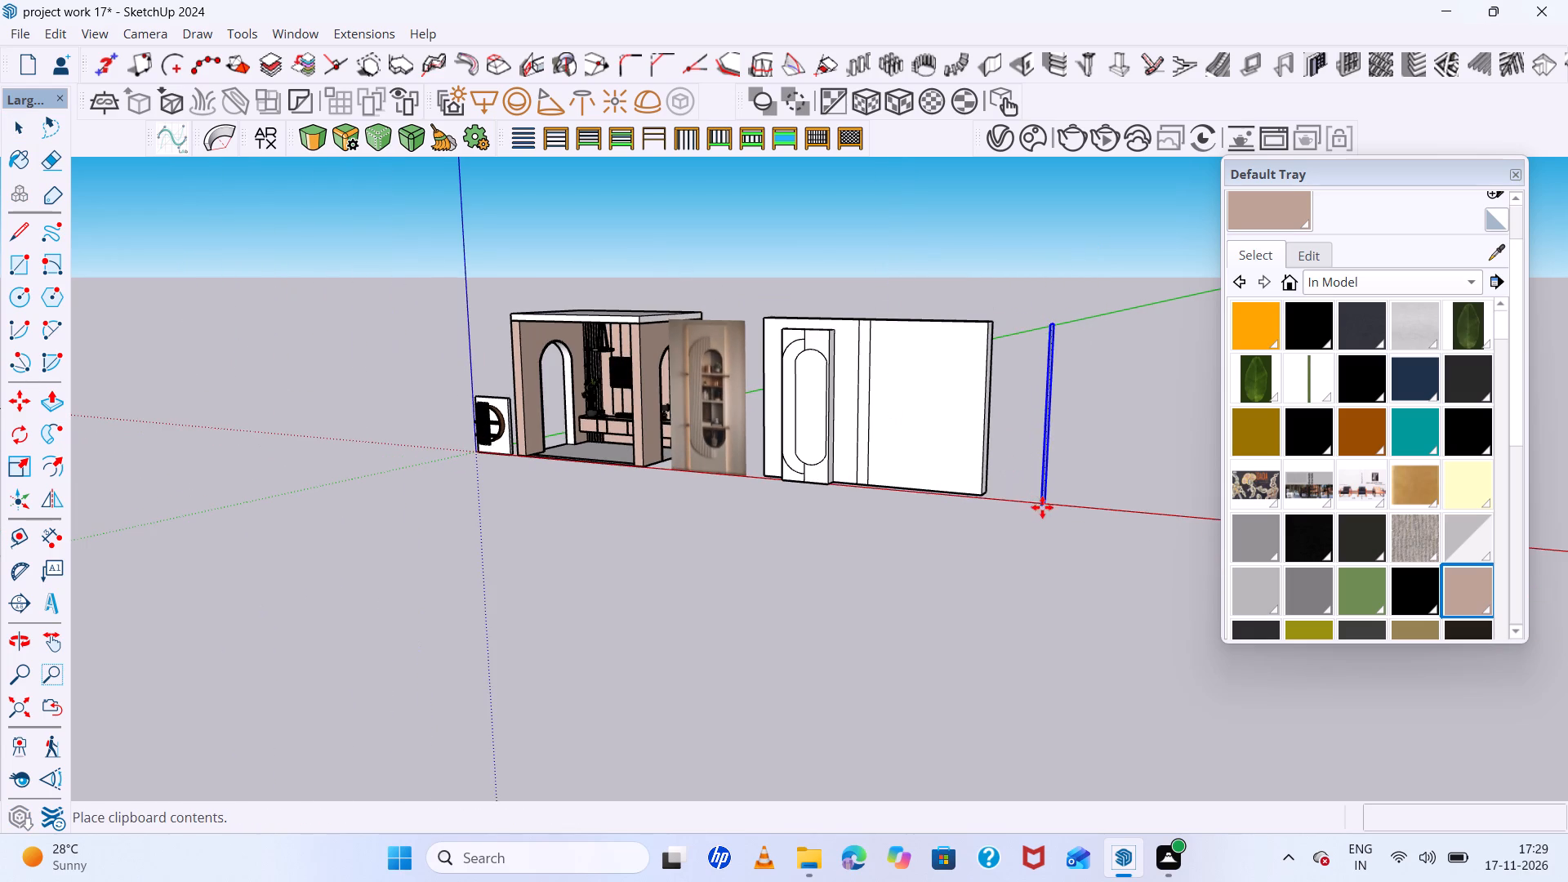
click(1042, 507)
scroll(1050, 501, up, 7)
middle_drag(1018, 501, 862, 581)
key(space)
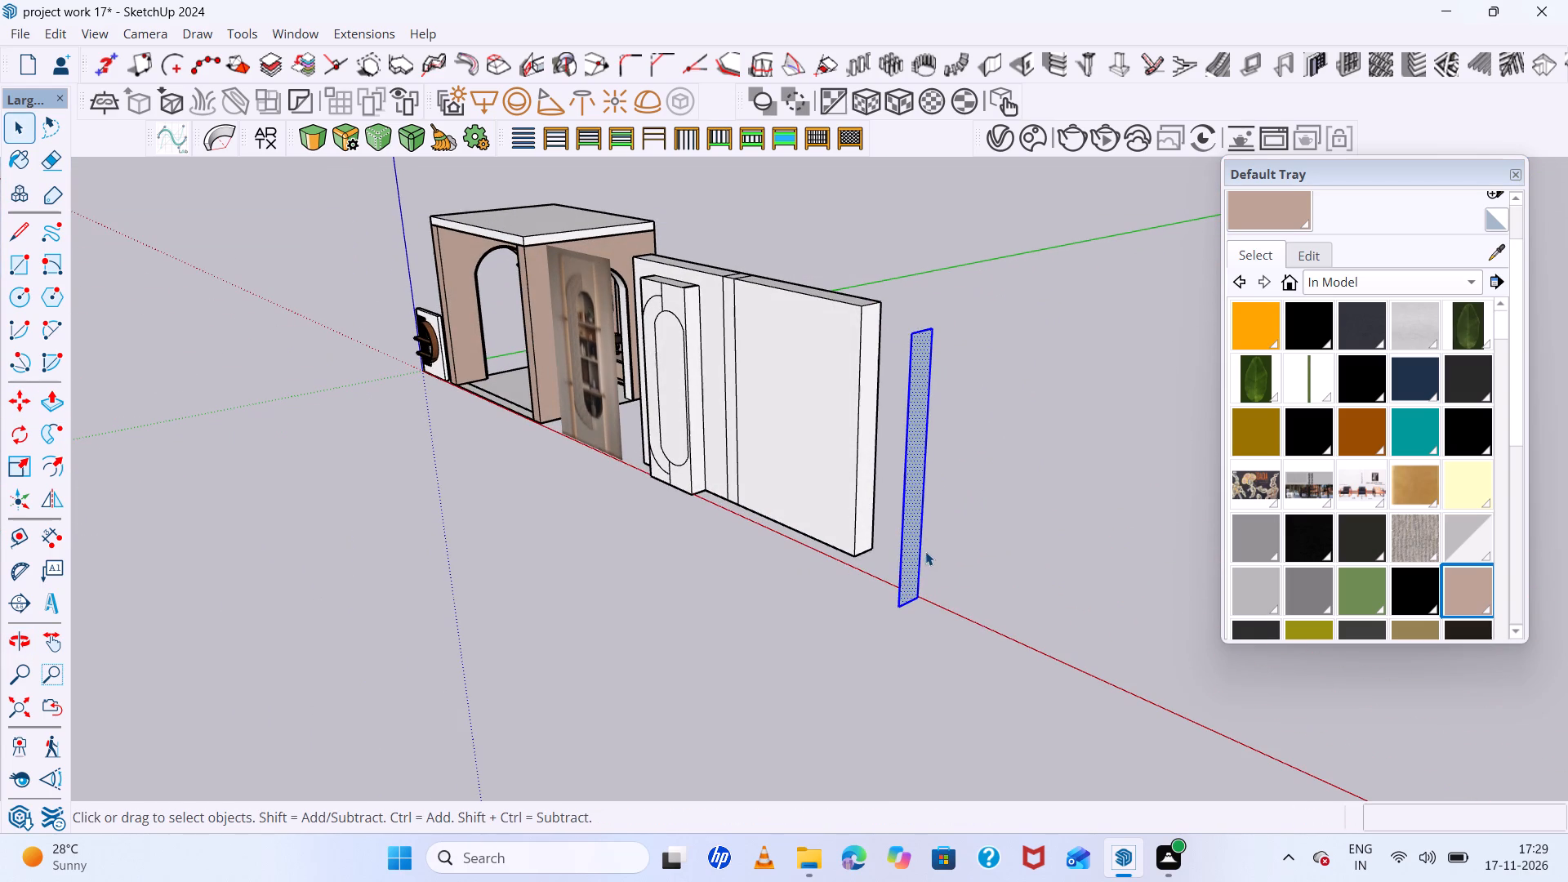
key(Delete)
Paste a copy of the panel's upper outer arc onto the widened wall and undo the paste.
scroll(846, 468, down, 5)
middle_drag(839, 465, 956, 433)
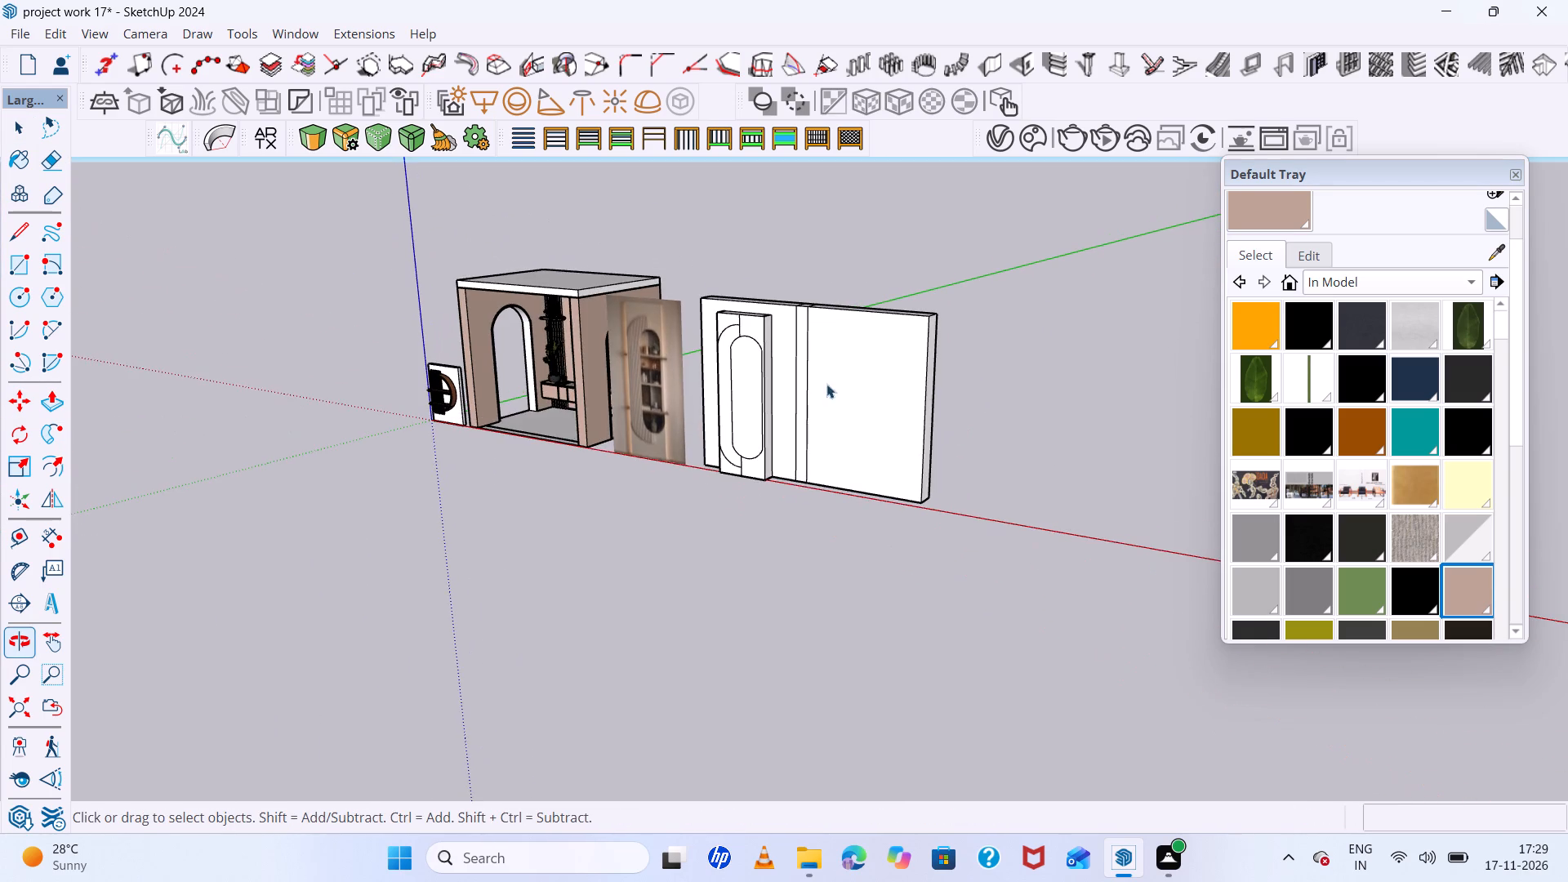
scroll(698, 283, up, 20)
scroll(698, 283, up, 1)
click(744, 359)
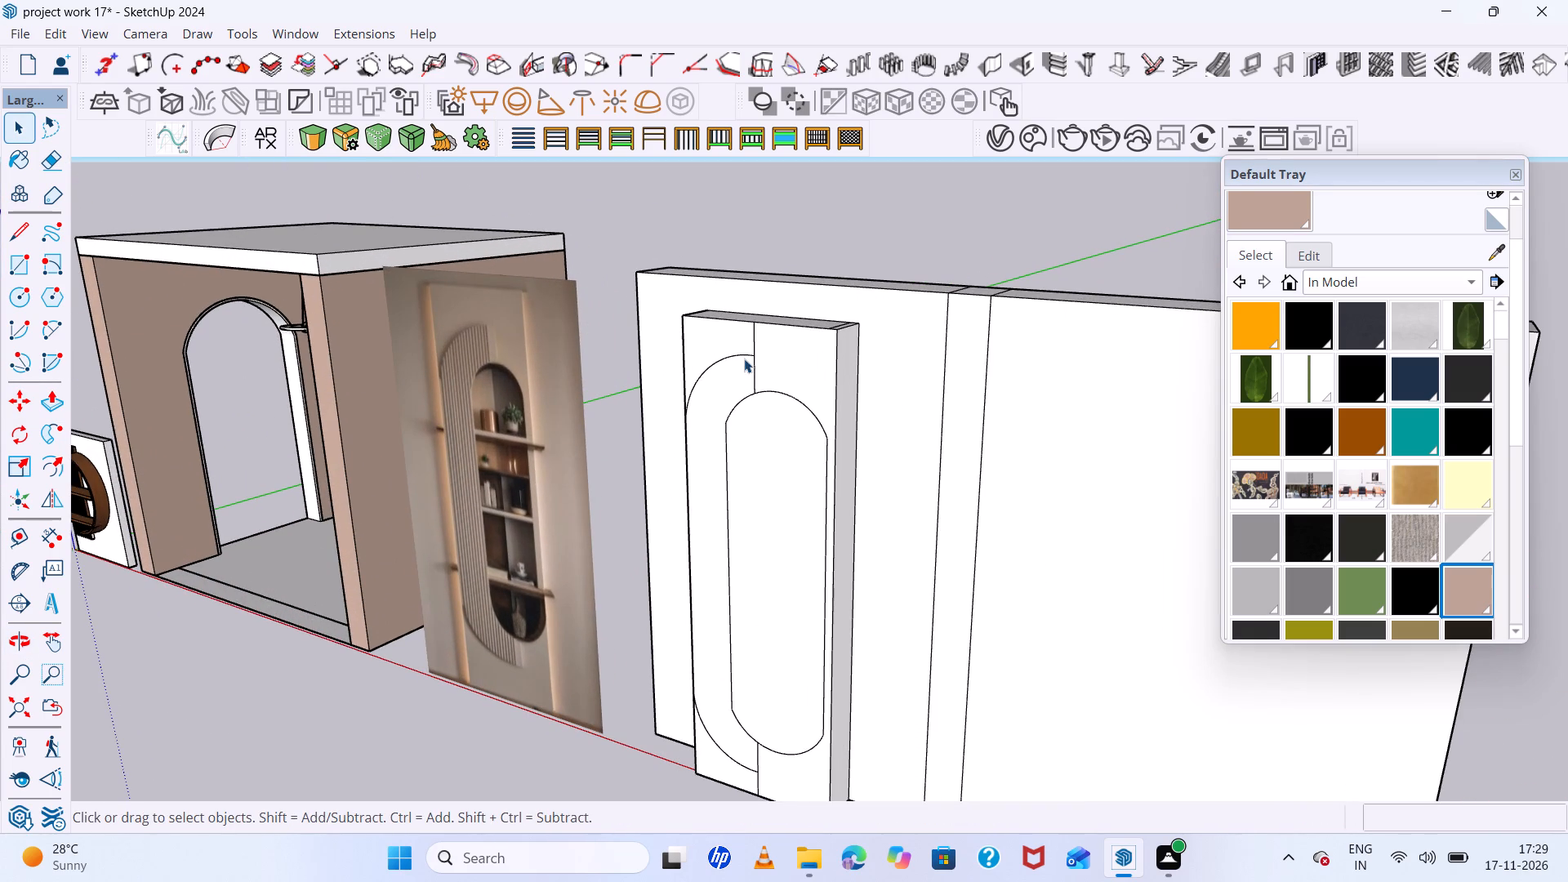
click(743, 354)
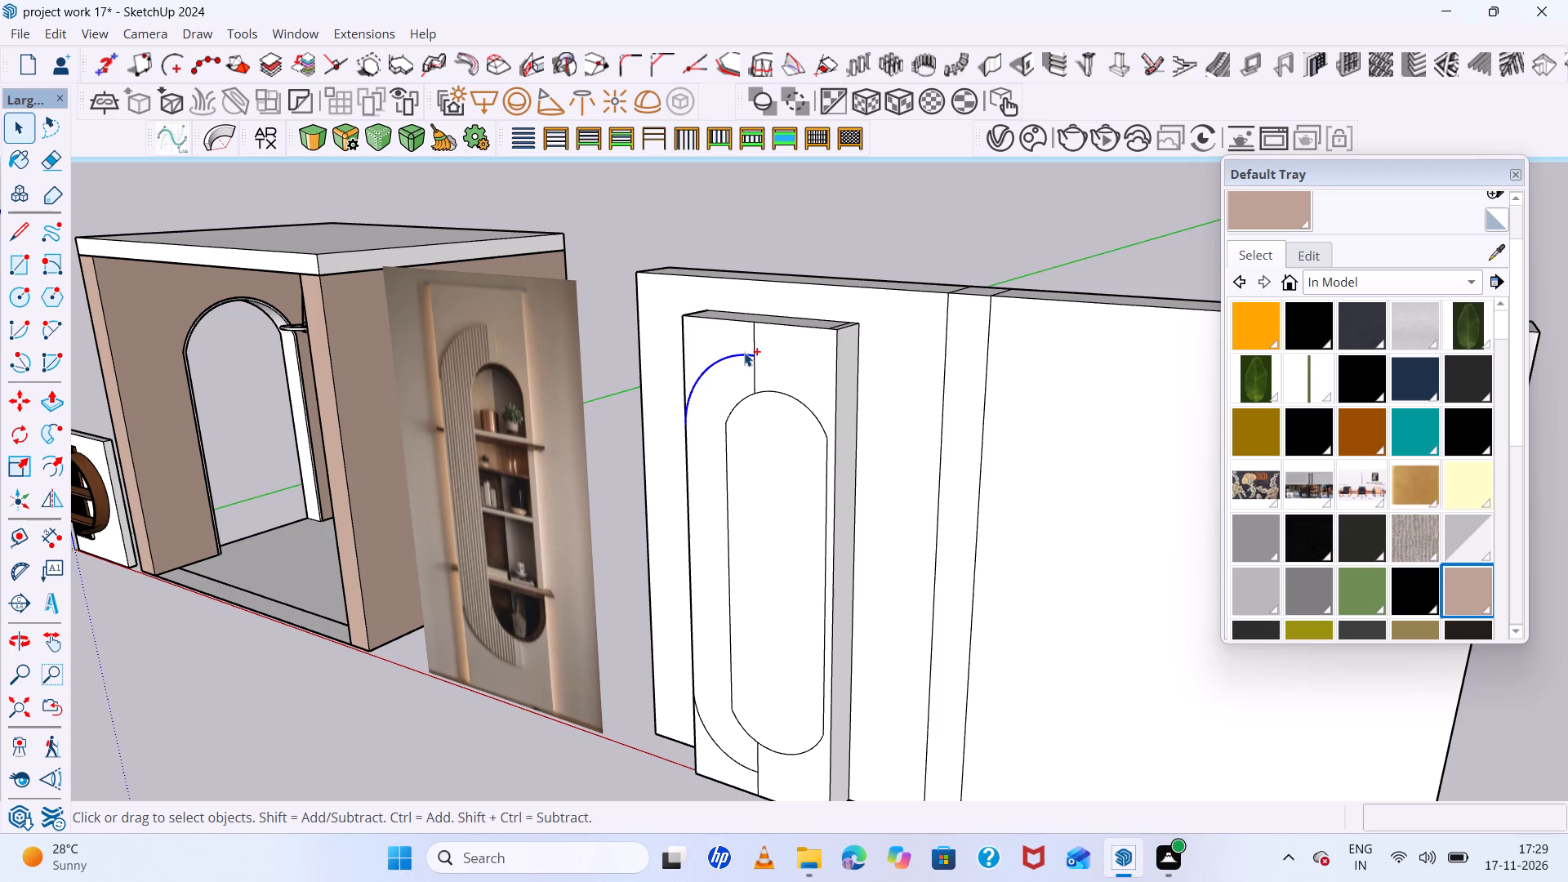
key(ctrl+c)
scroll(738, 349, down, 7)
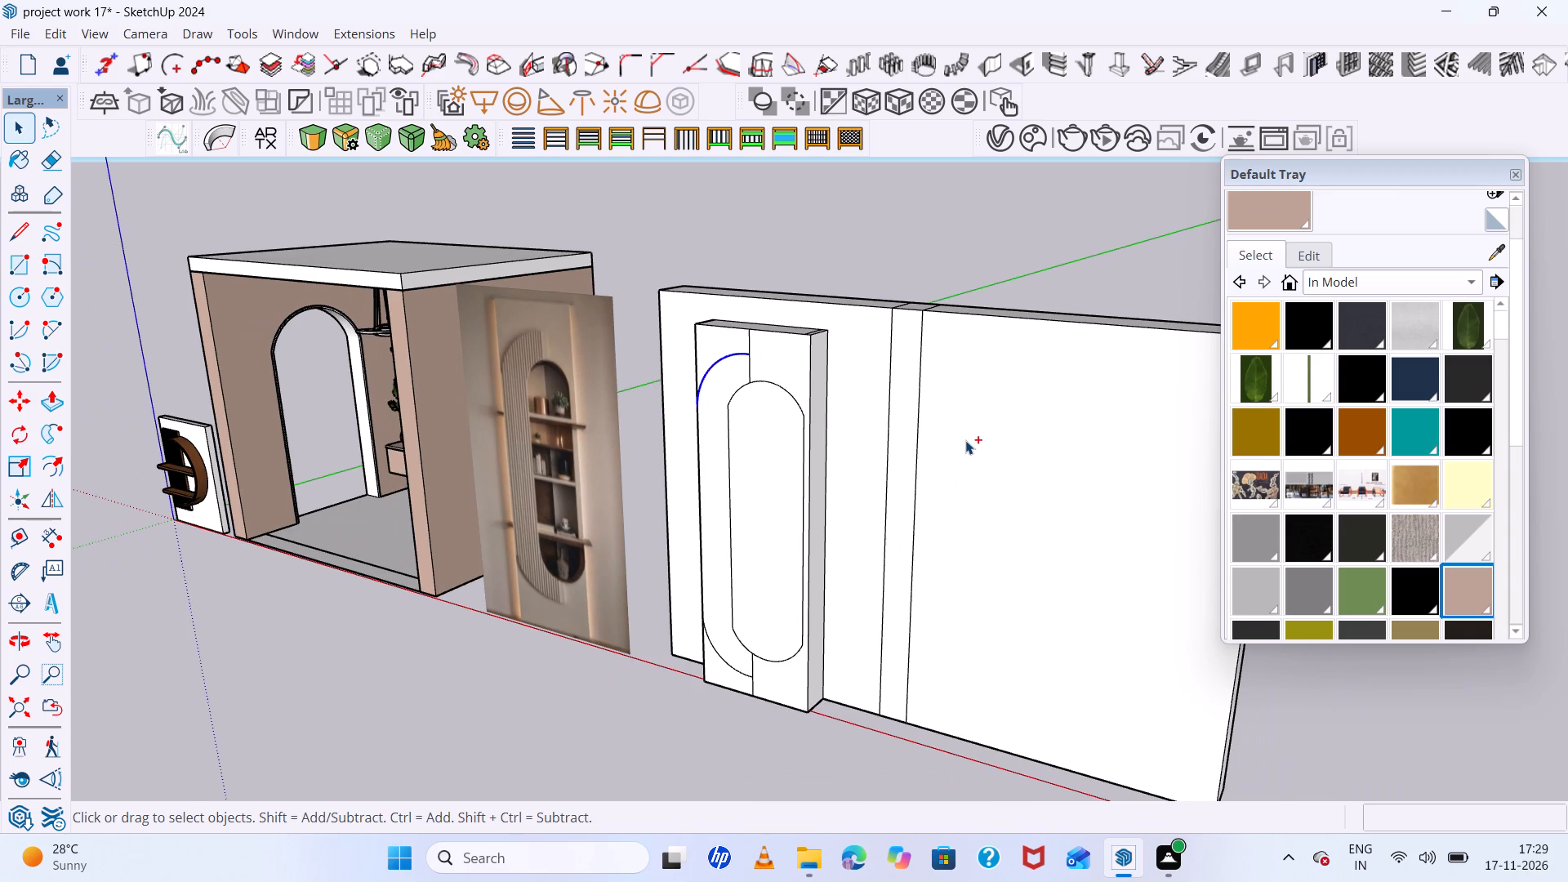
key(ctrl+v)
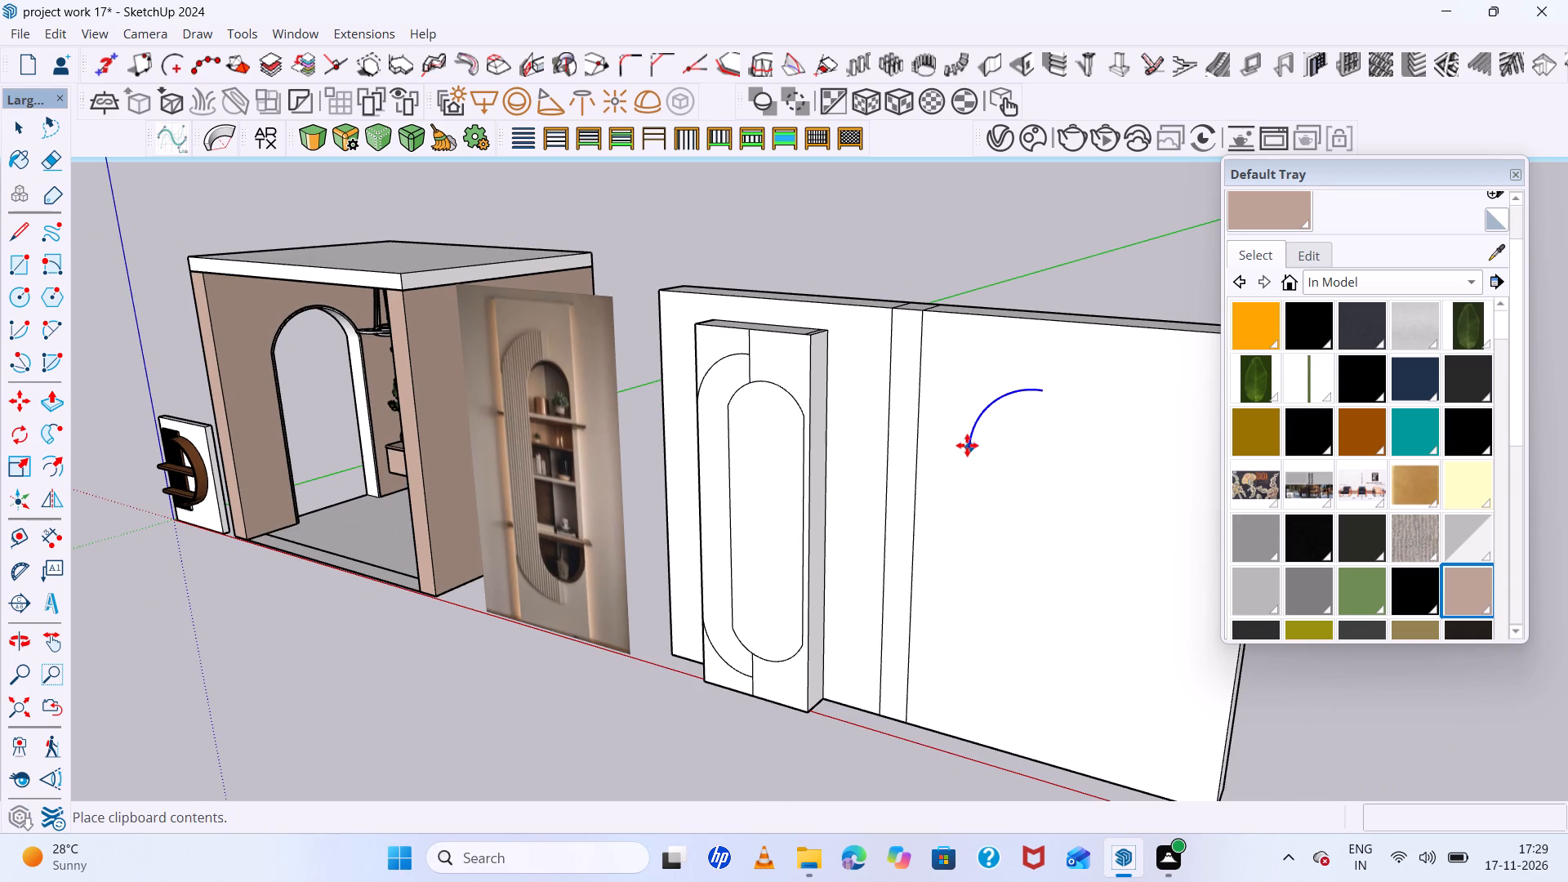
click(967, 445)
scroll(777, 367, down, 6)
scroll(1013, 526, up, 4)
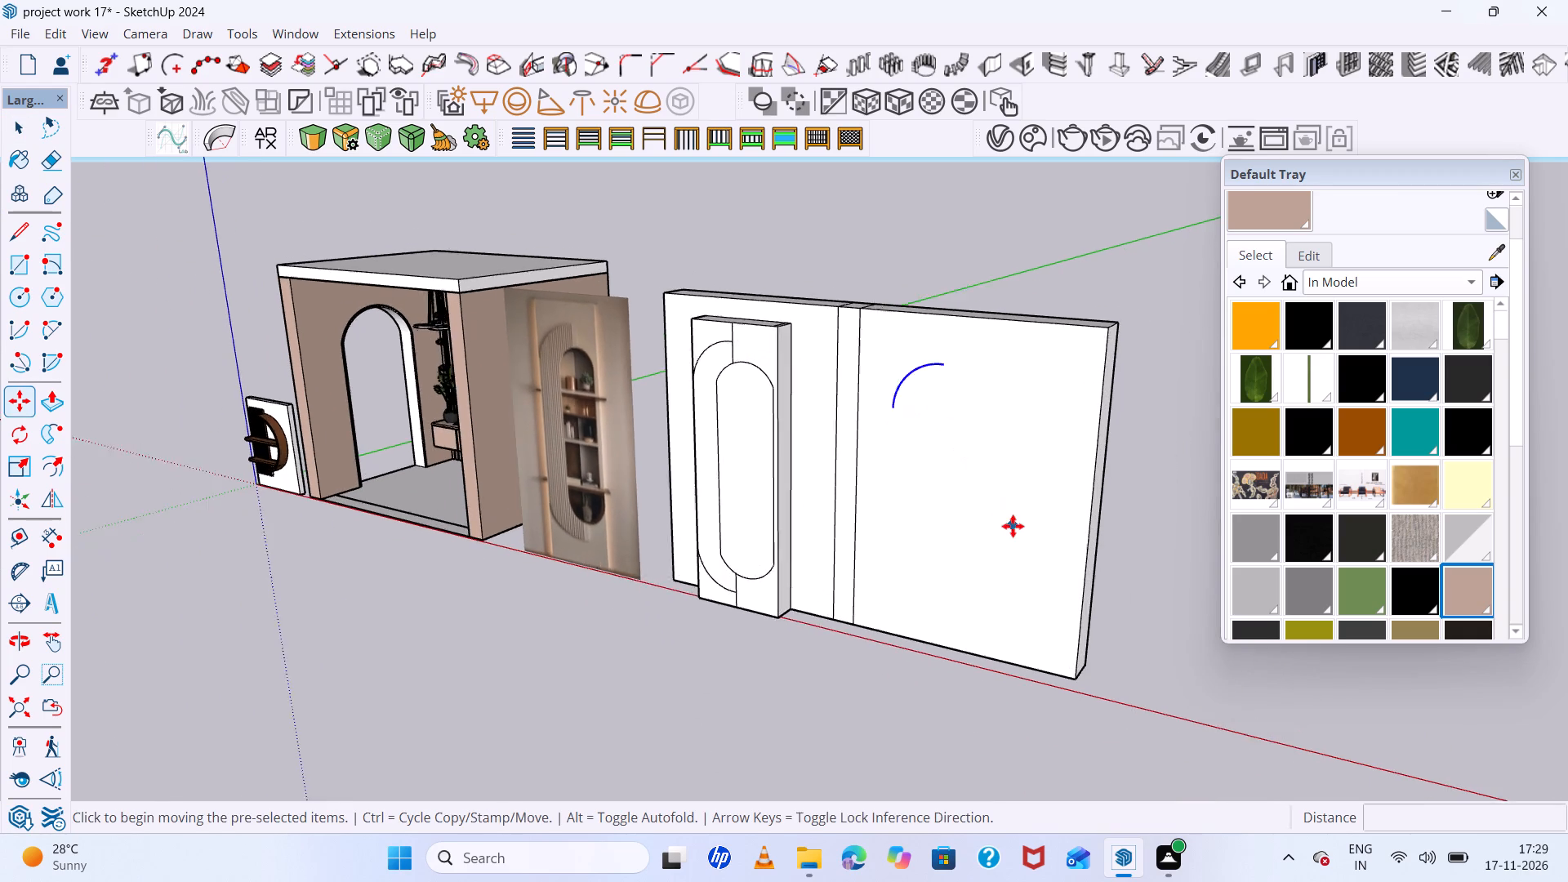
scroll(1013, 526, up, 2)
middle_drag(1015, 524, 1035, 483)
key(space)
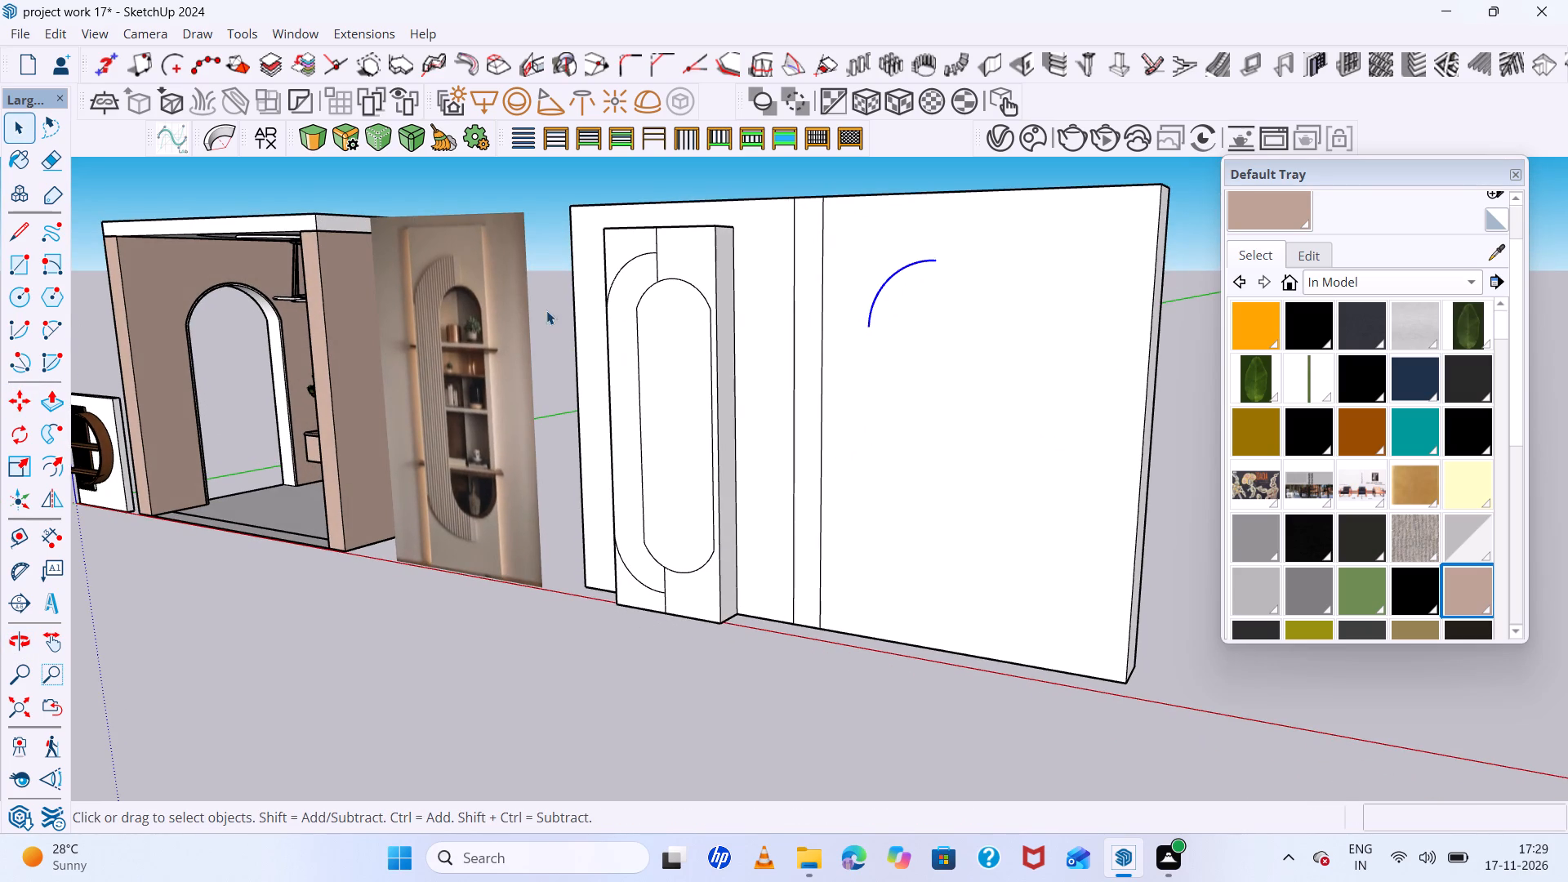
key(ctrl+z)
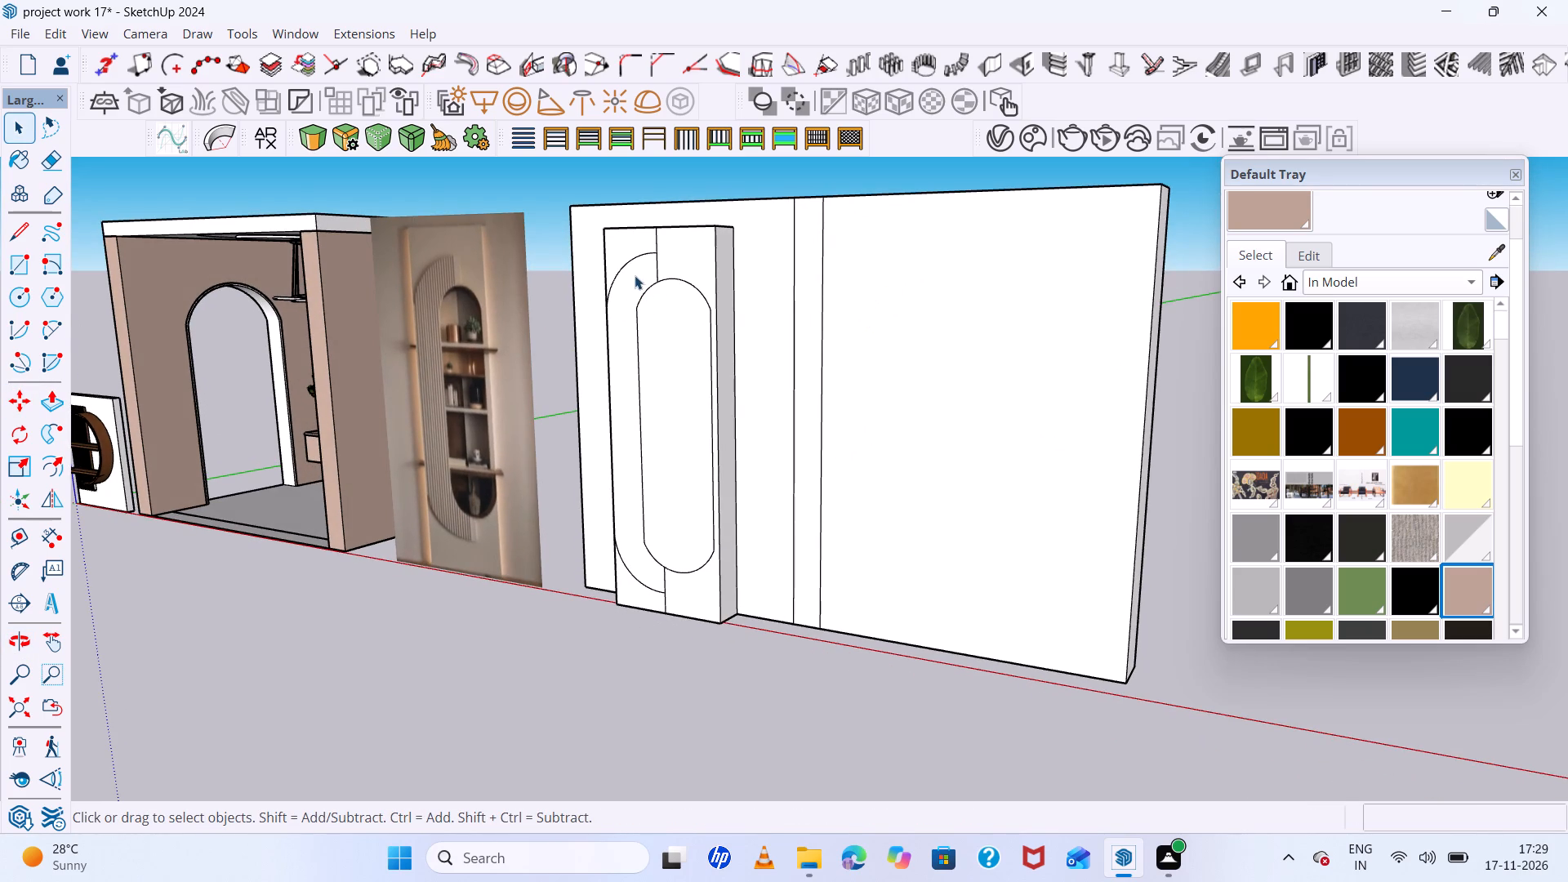
Copy the panel's upper outer arc, inner arc and their connecting line onto the front of the widened back wall.
click(633, 262)
shift+click(645, 293)
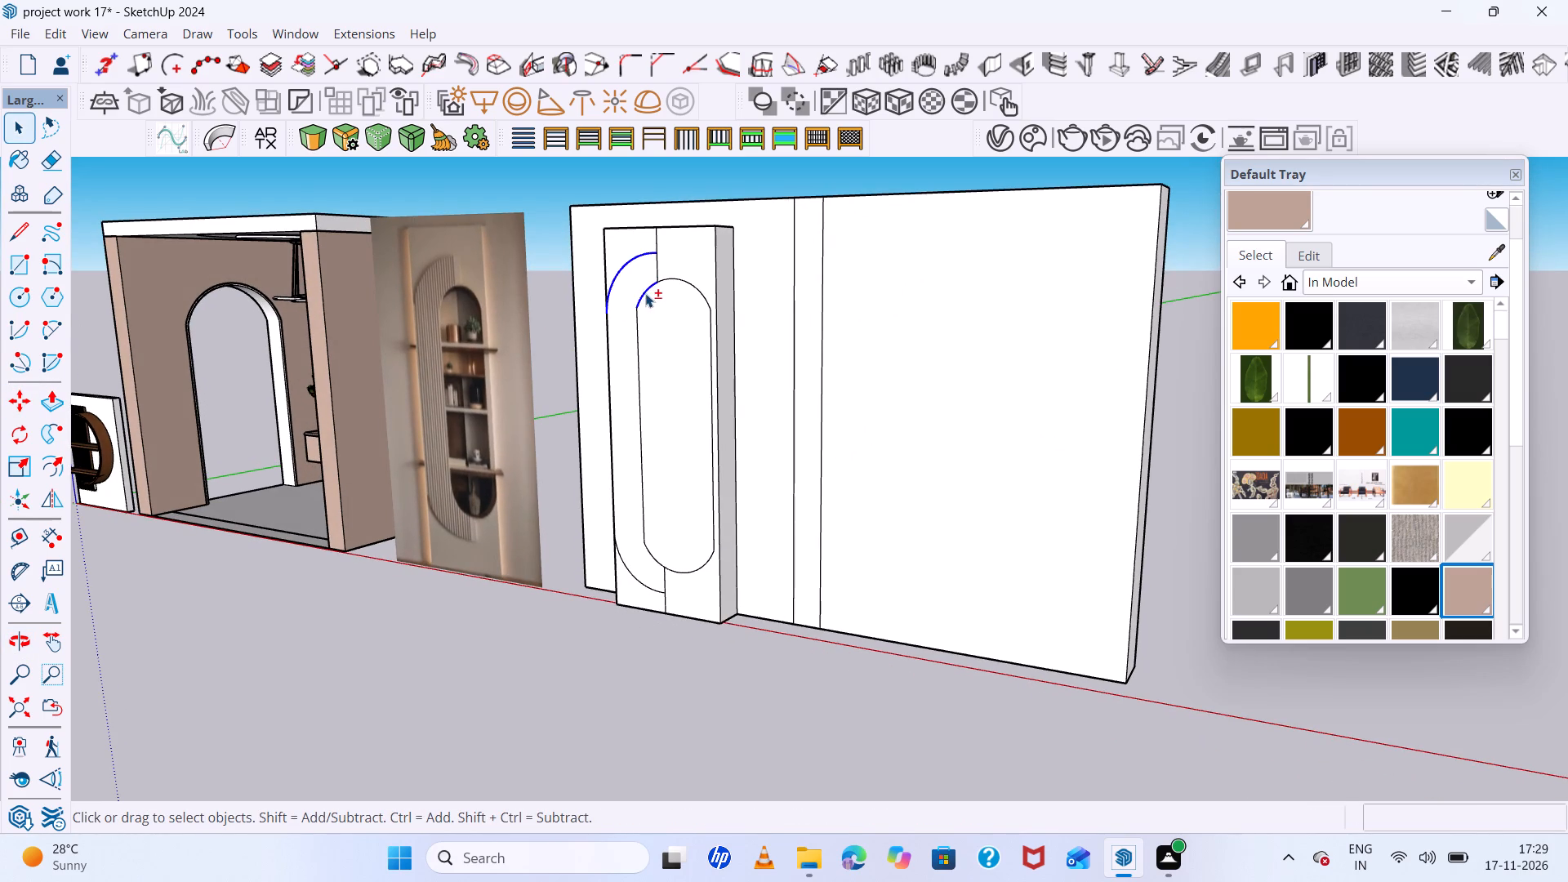
shift+click(656, 265)
key(m)
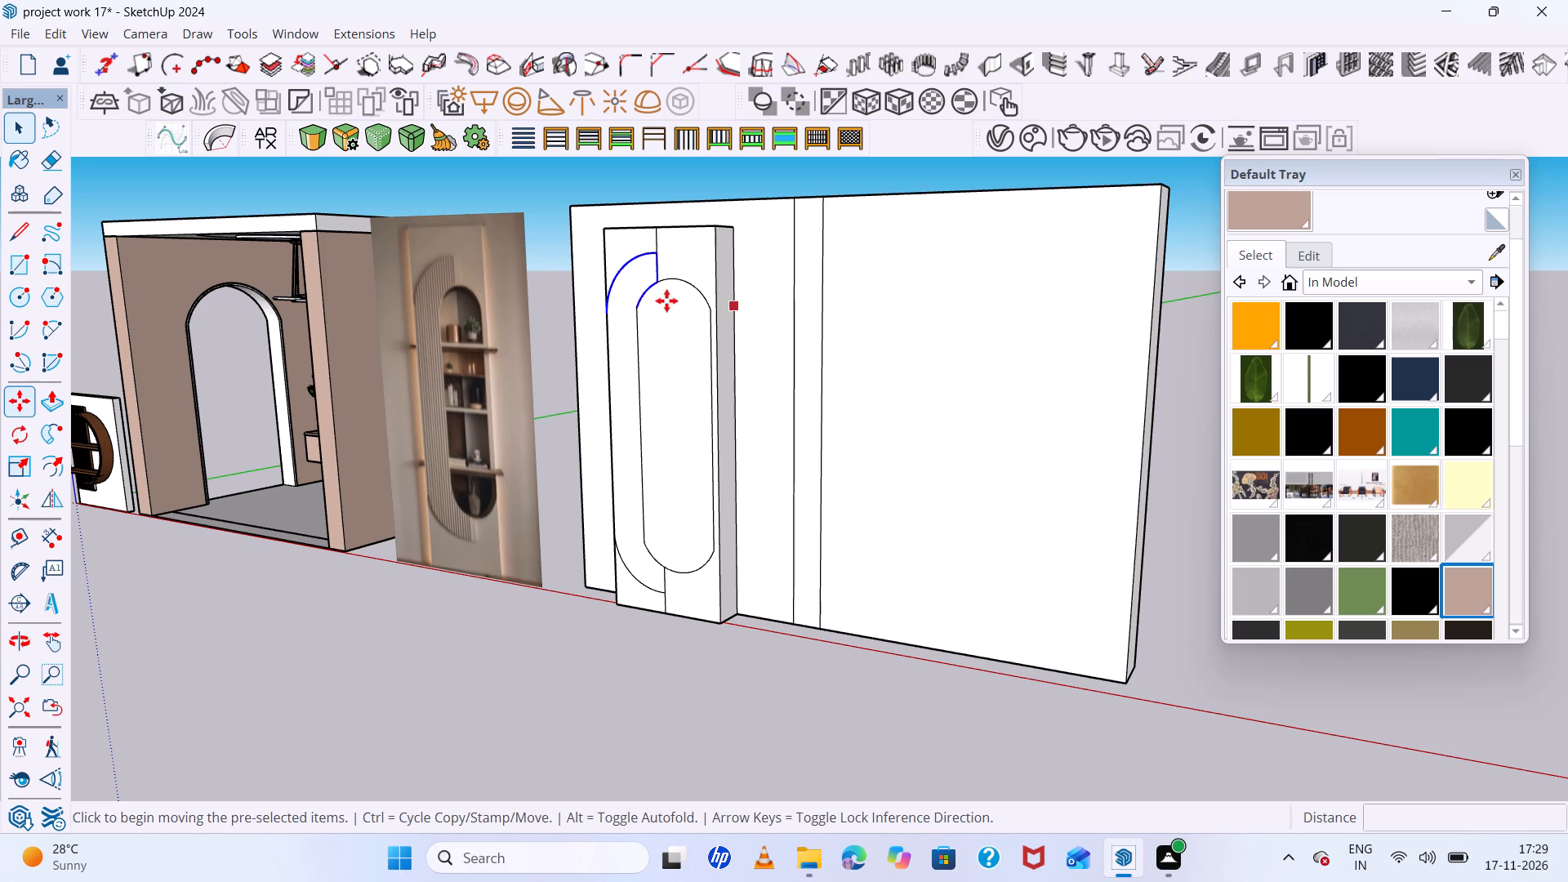
key(ctrl+c)
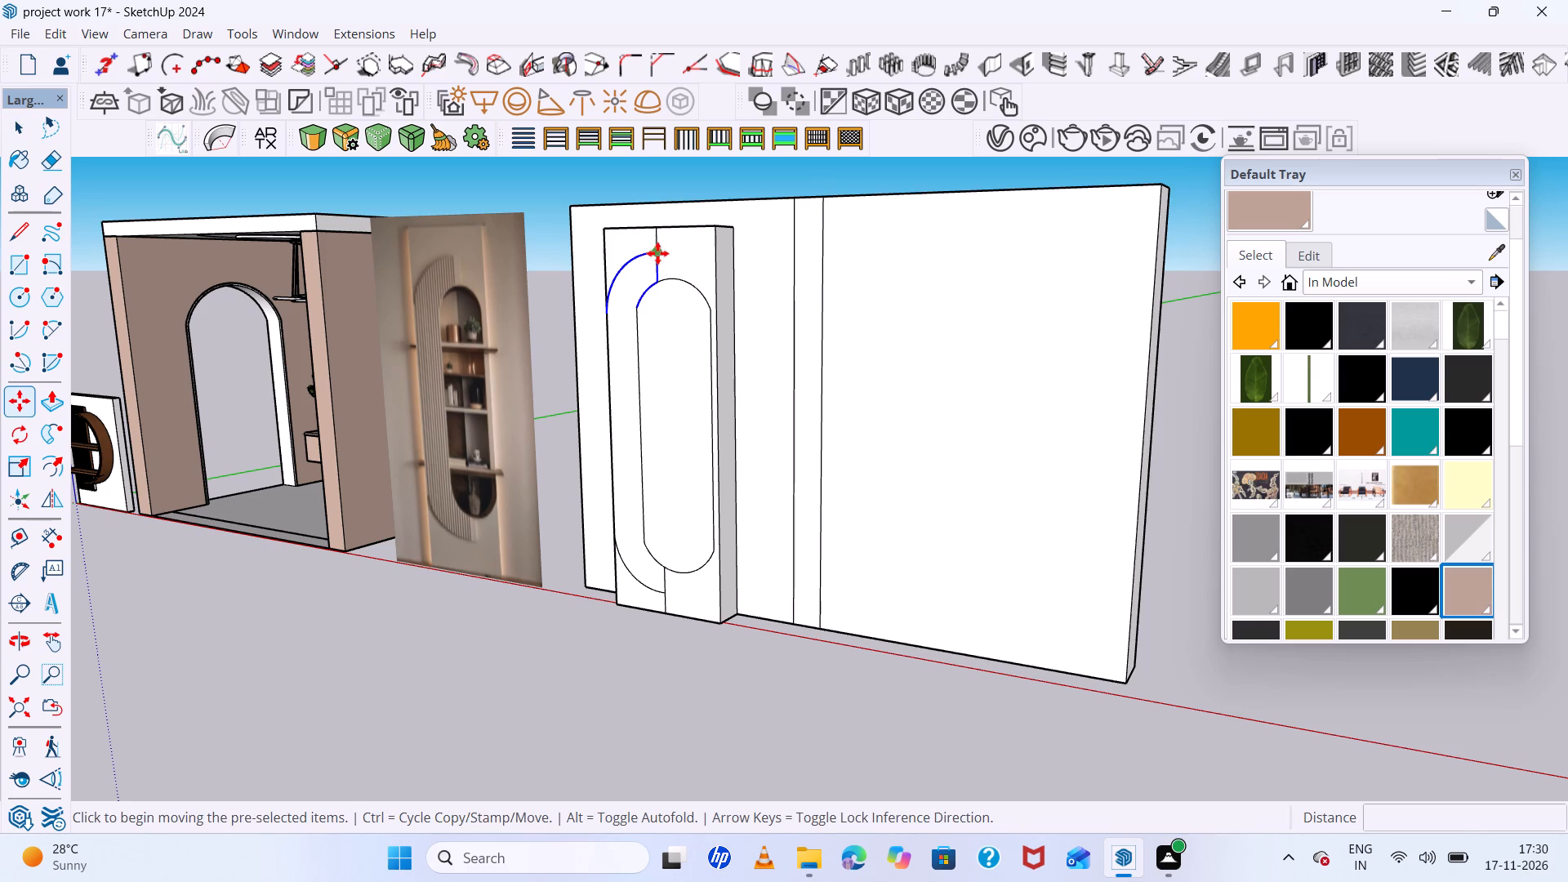
click(657, 253)
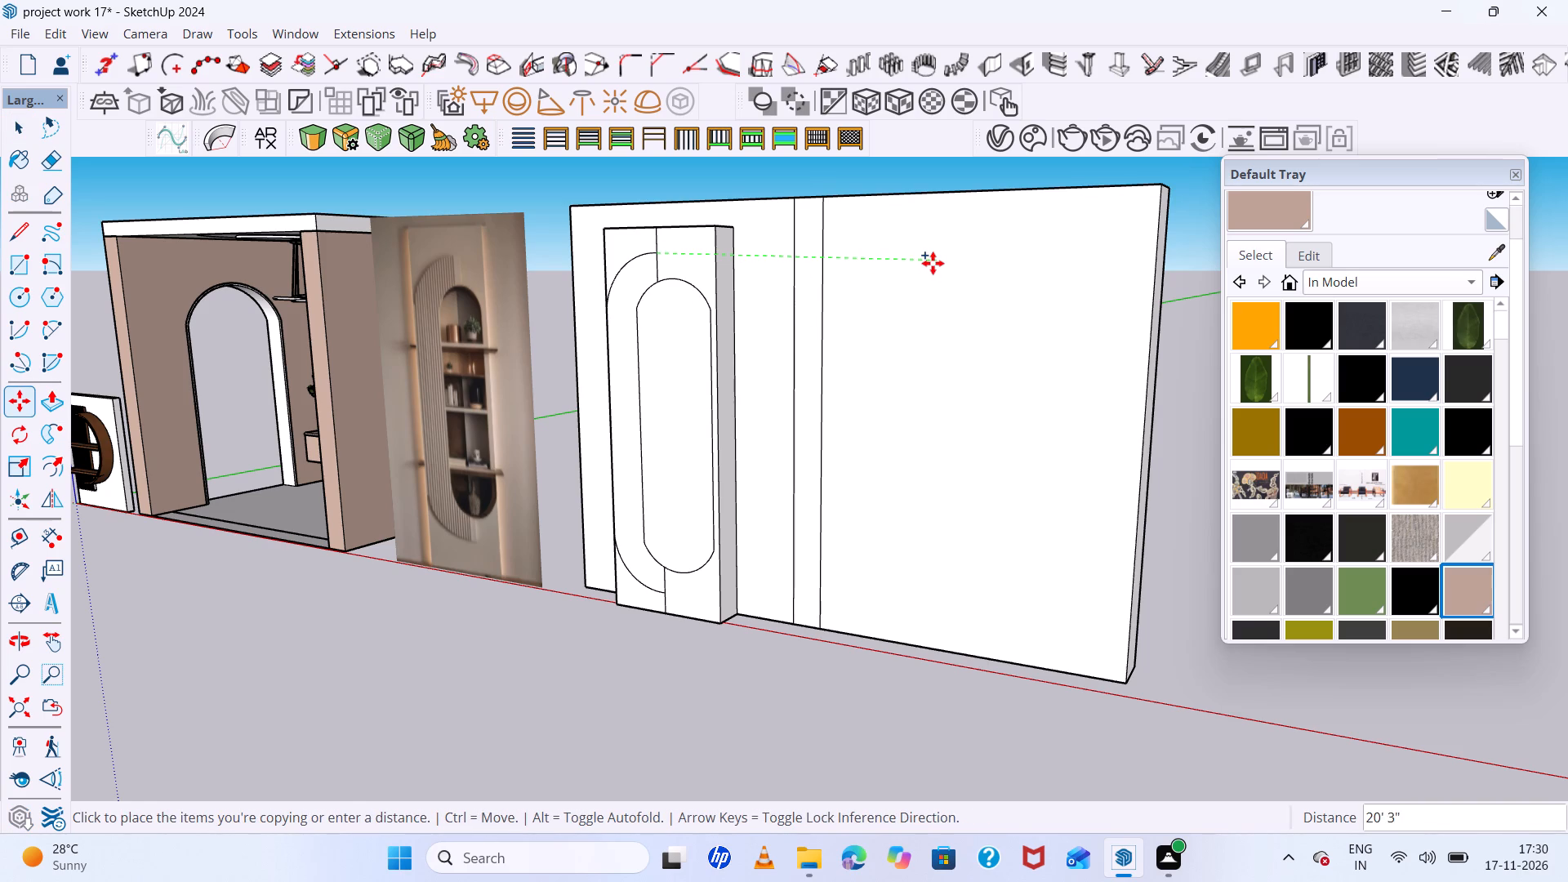
scroll(929, 247, down, 1)
click(936, 247)
scroll(933, 257, up, 6)
middle_drag(931, 292, 801, 329)
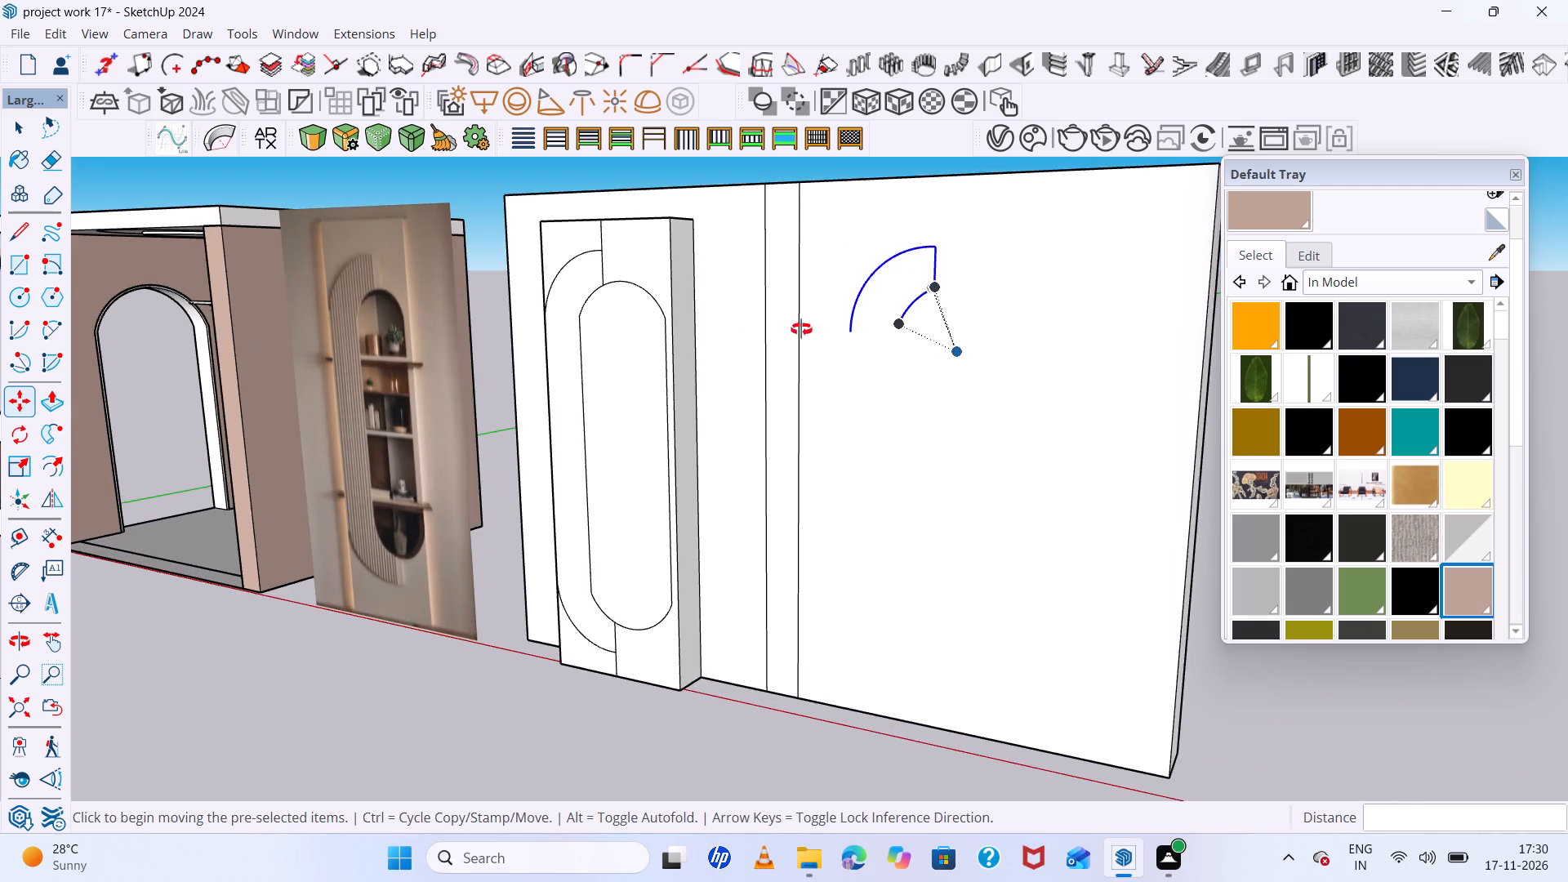
middle_drag(801, 329, 826, 387)
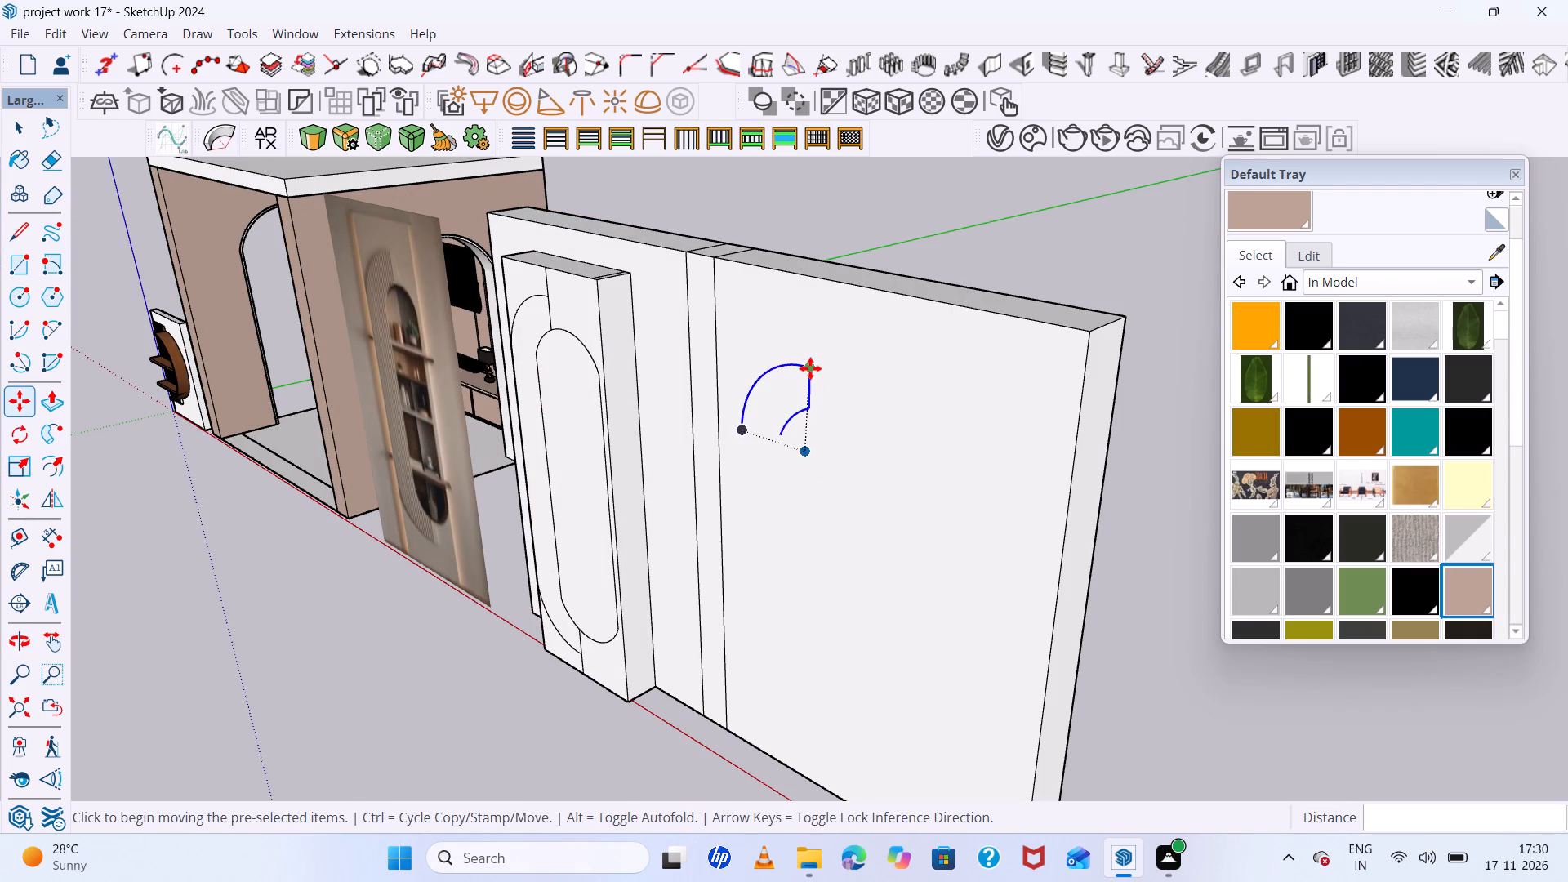
Move the copied arc outline up to the widened wall's top edge.
click(809, 368)
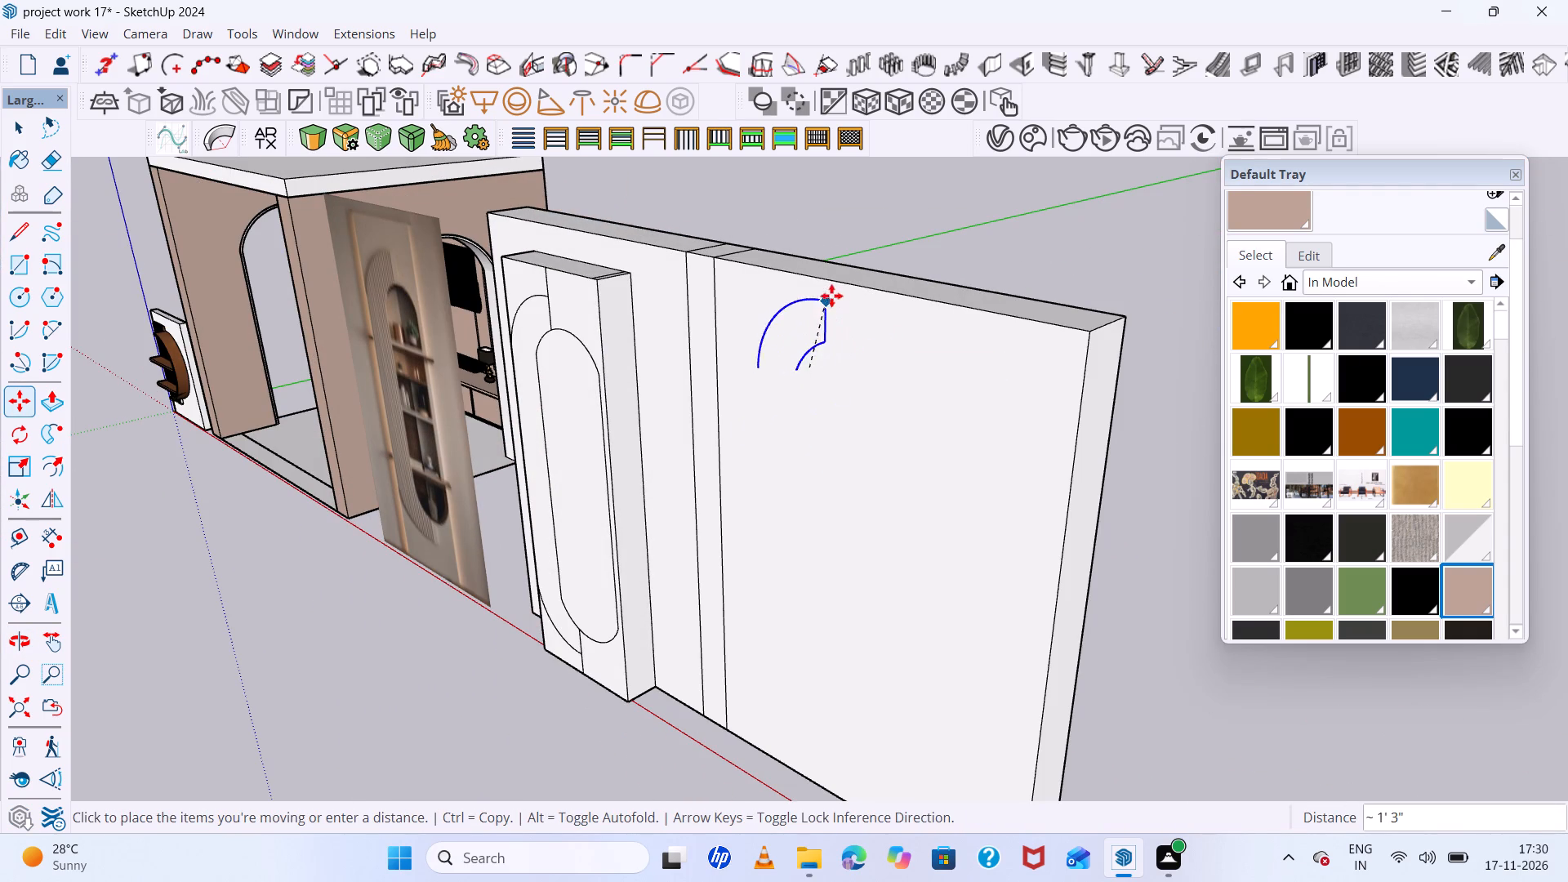
click(843, 286)
scroll(806, 359, up, 7)
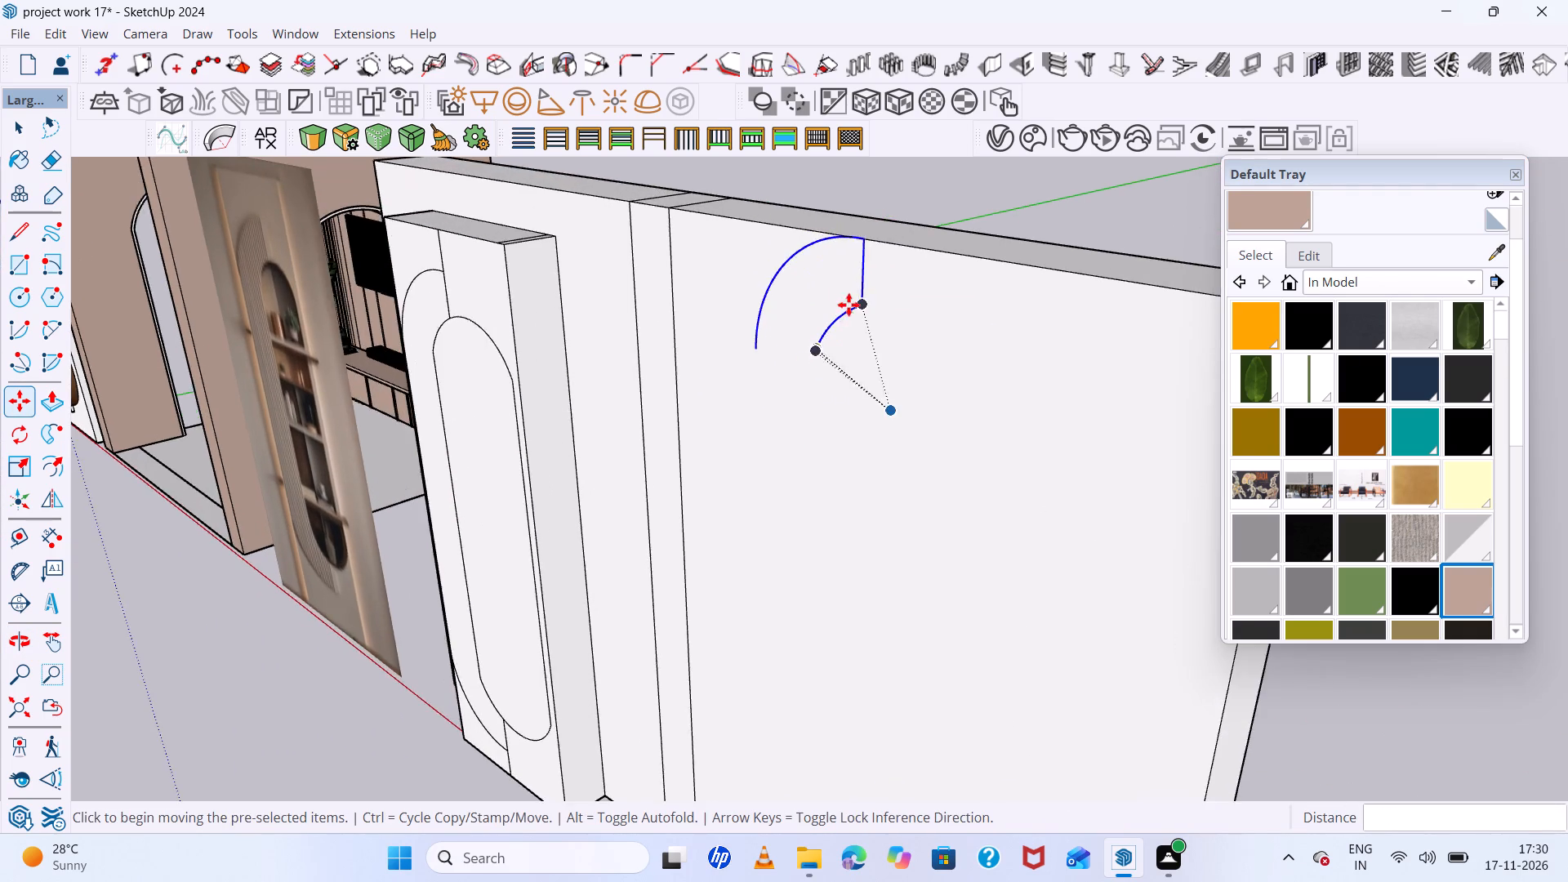
Lower the arc outline straight down about 1' 3" from the wall's top edge, locked to the vertical axis.
scroll(850, 300, up, 5)
click(871, 195)
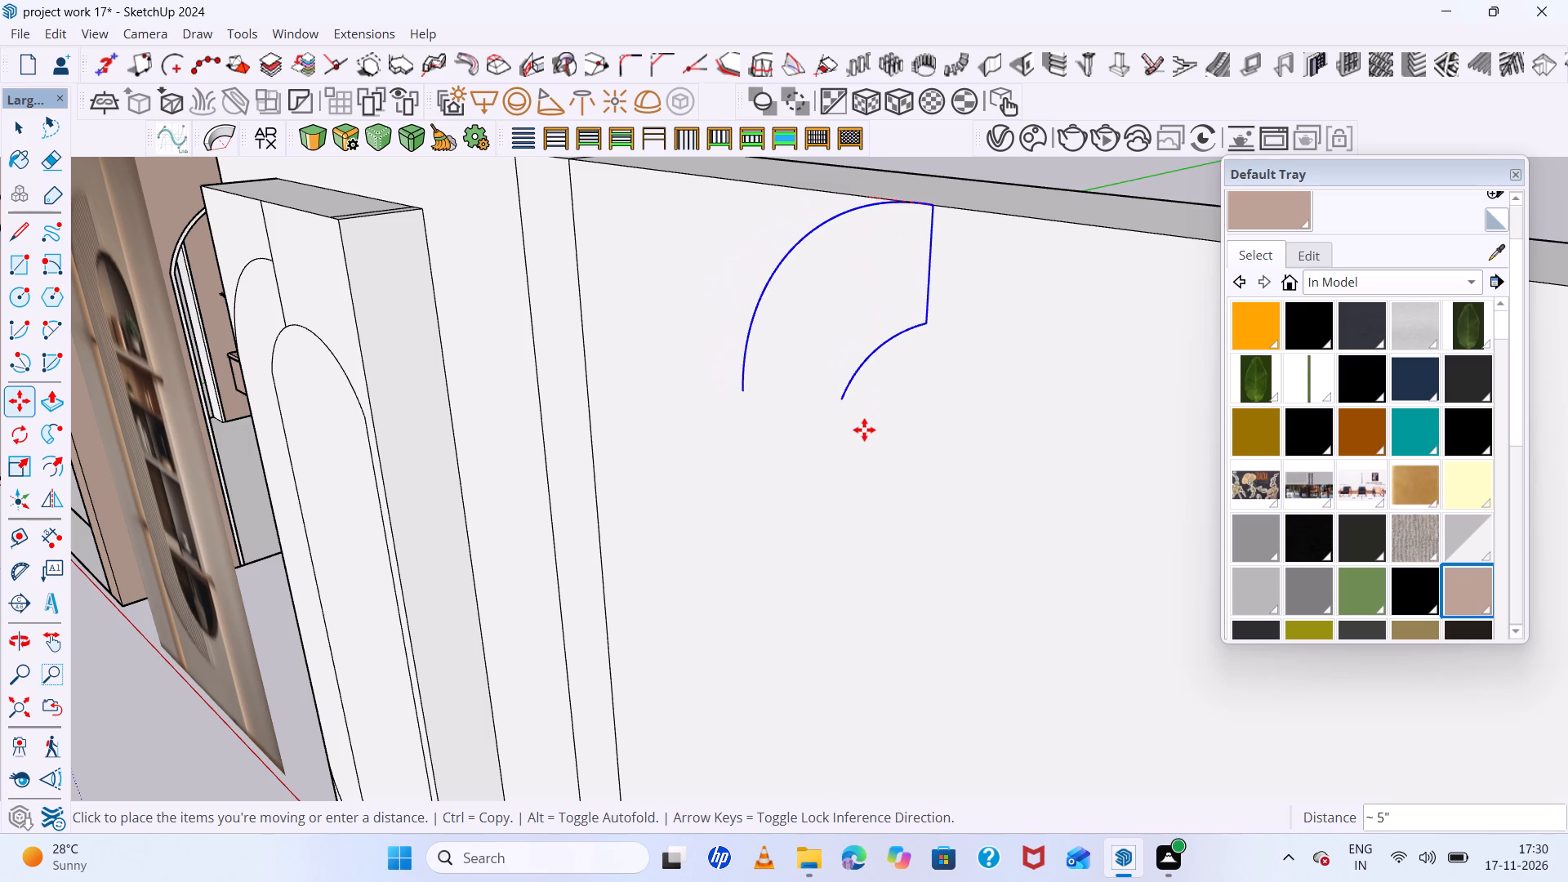
key(Up)
scroll(822, 419, down, 7)
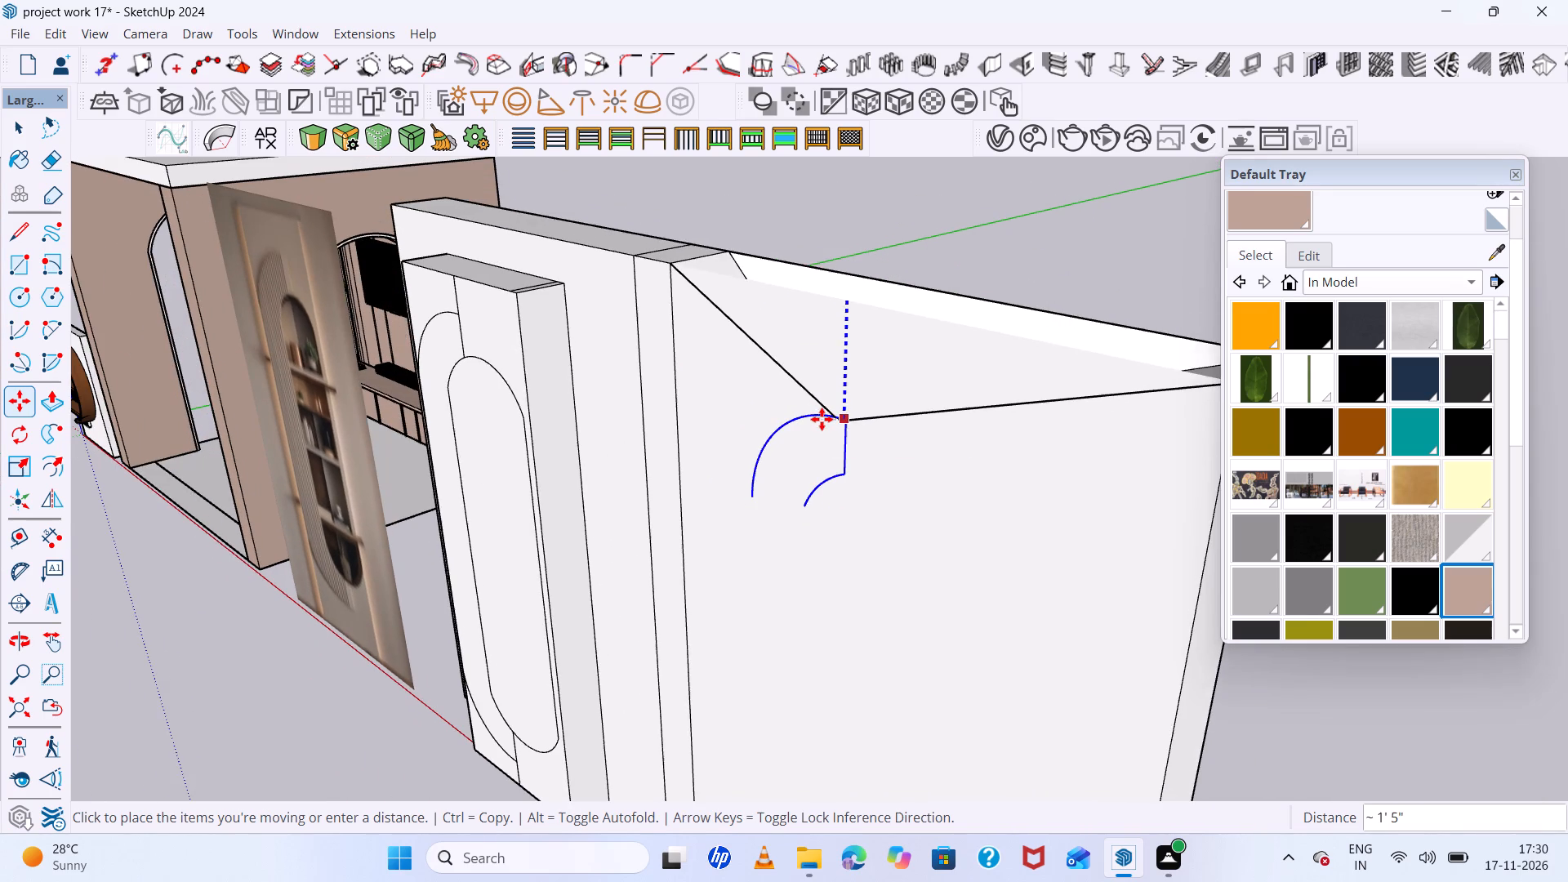
scroll(812, 488, down, 5)
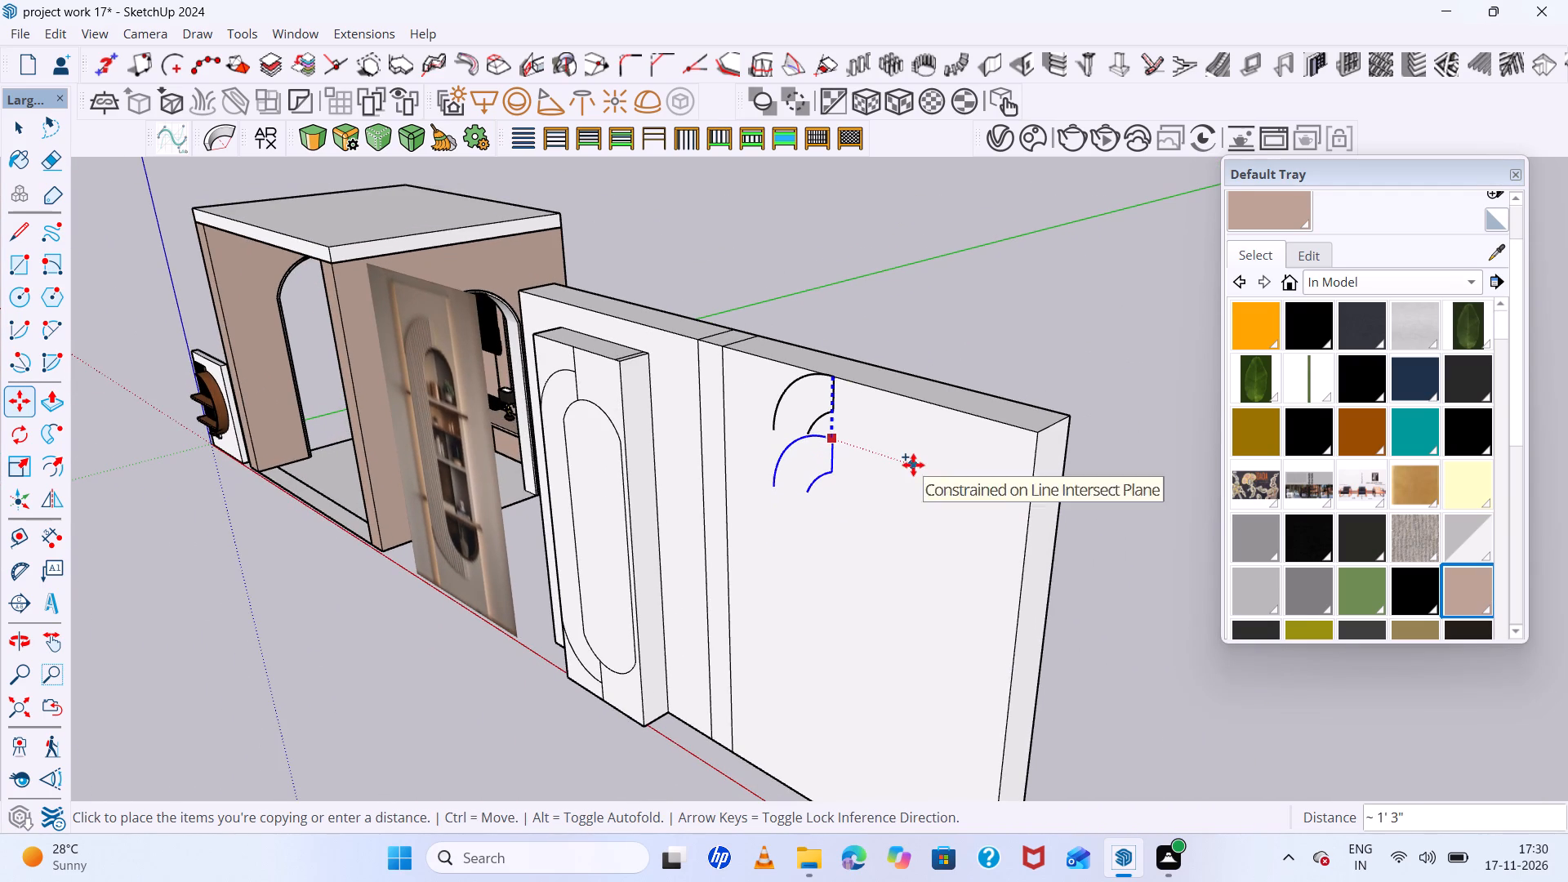
click(903, 474)
scroll(835, 415, up, 7)
middle_drag(847, 422, 976, 412)
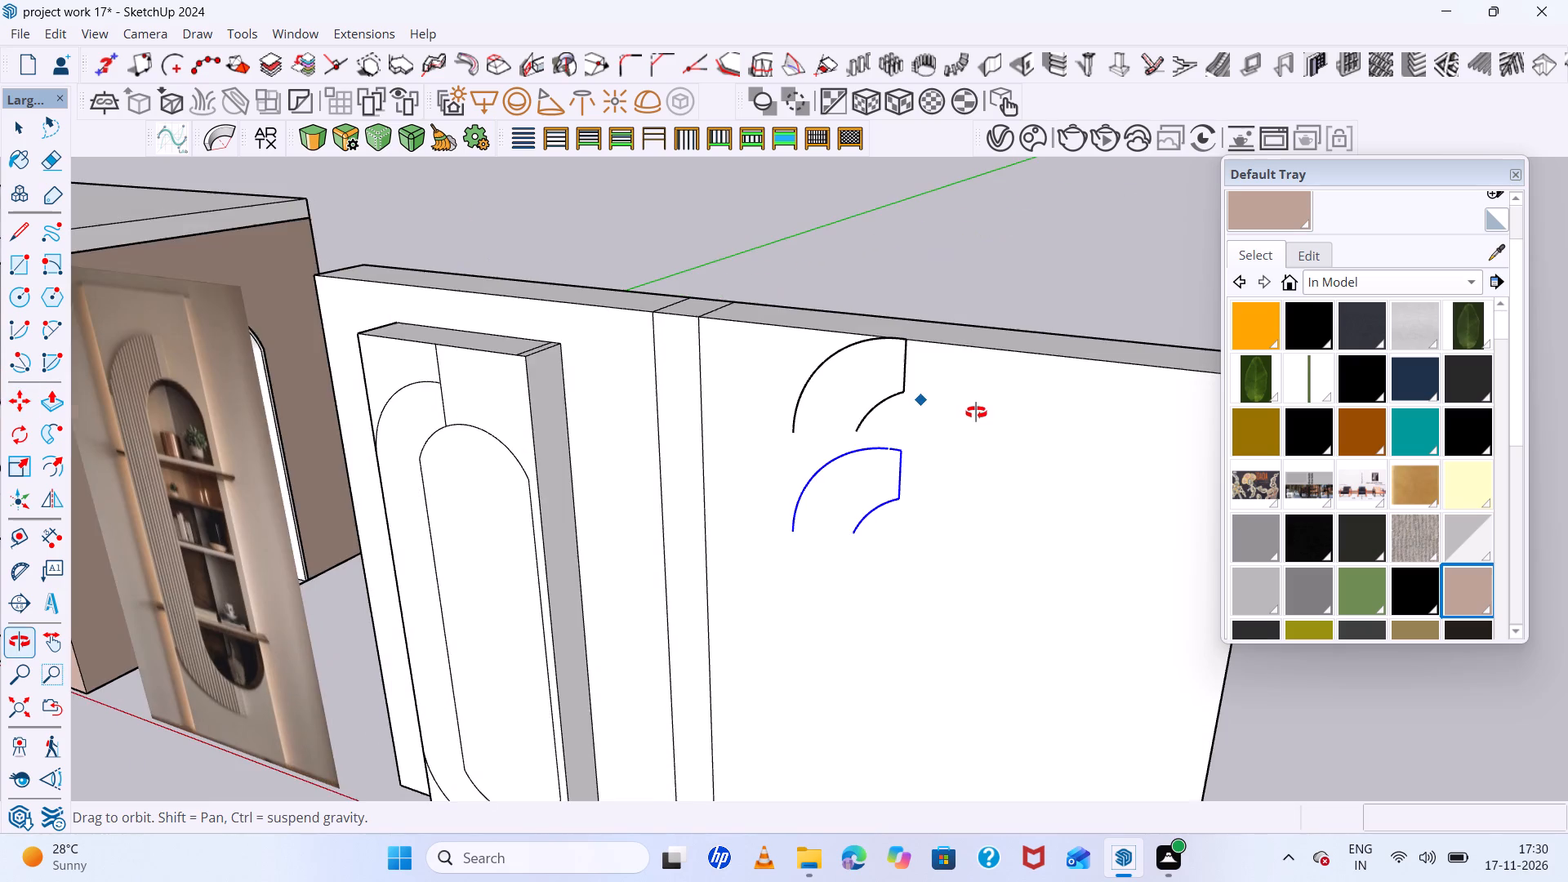
middle_drag(976, 412, 978, 411)
Erase the leftover upper arc outline near the wall's top edge: the inner arc, connecting line and outer arc.
key(space)
key(e)
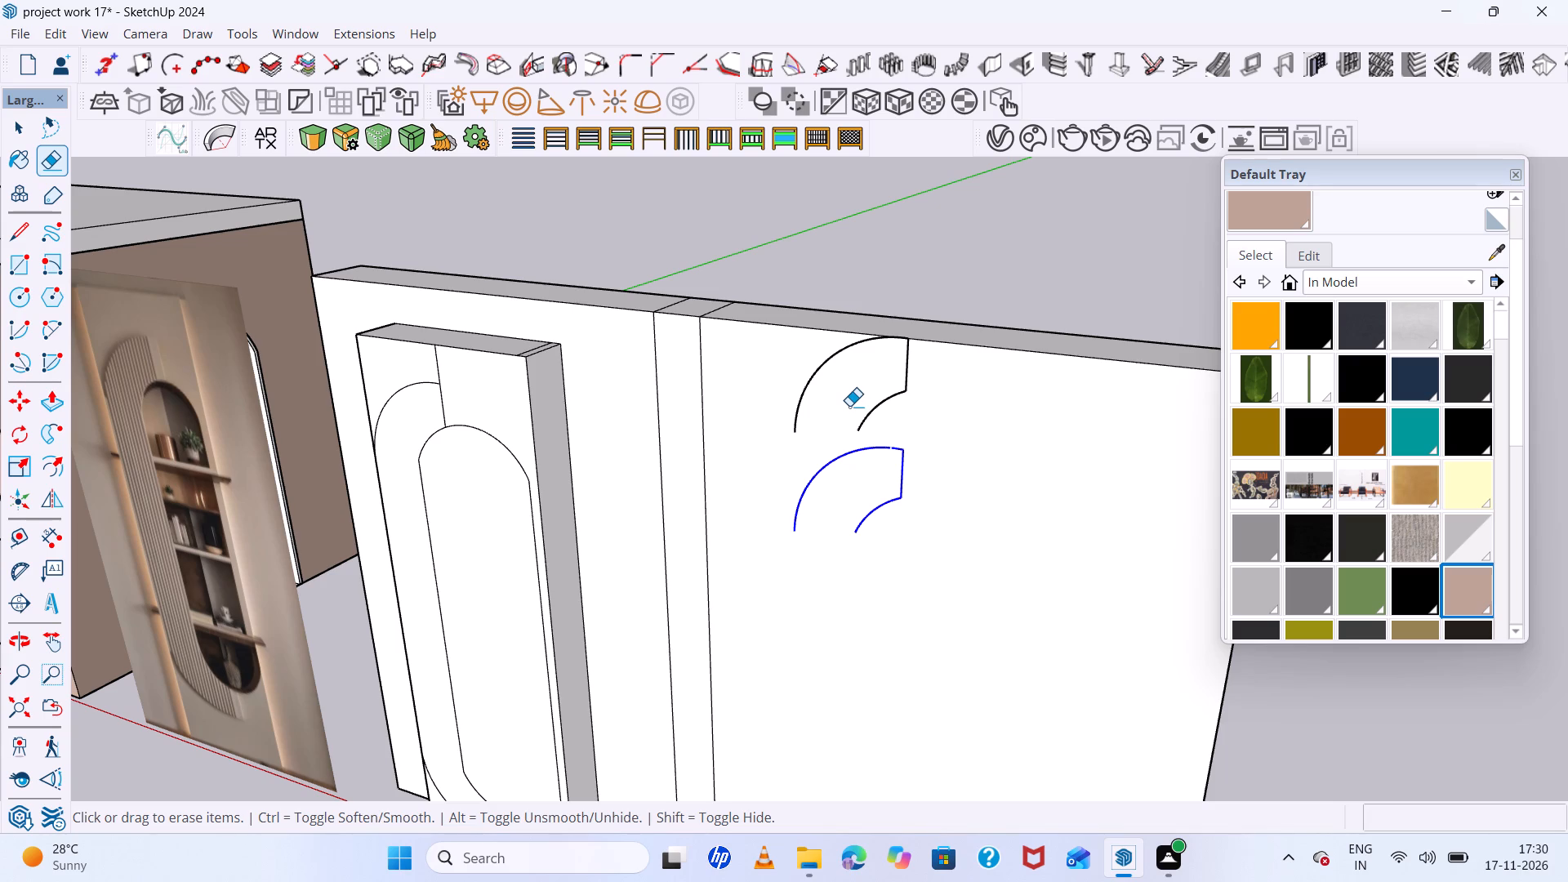
scroll(859, 339, up, 5)
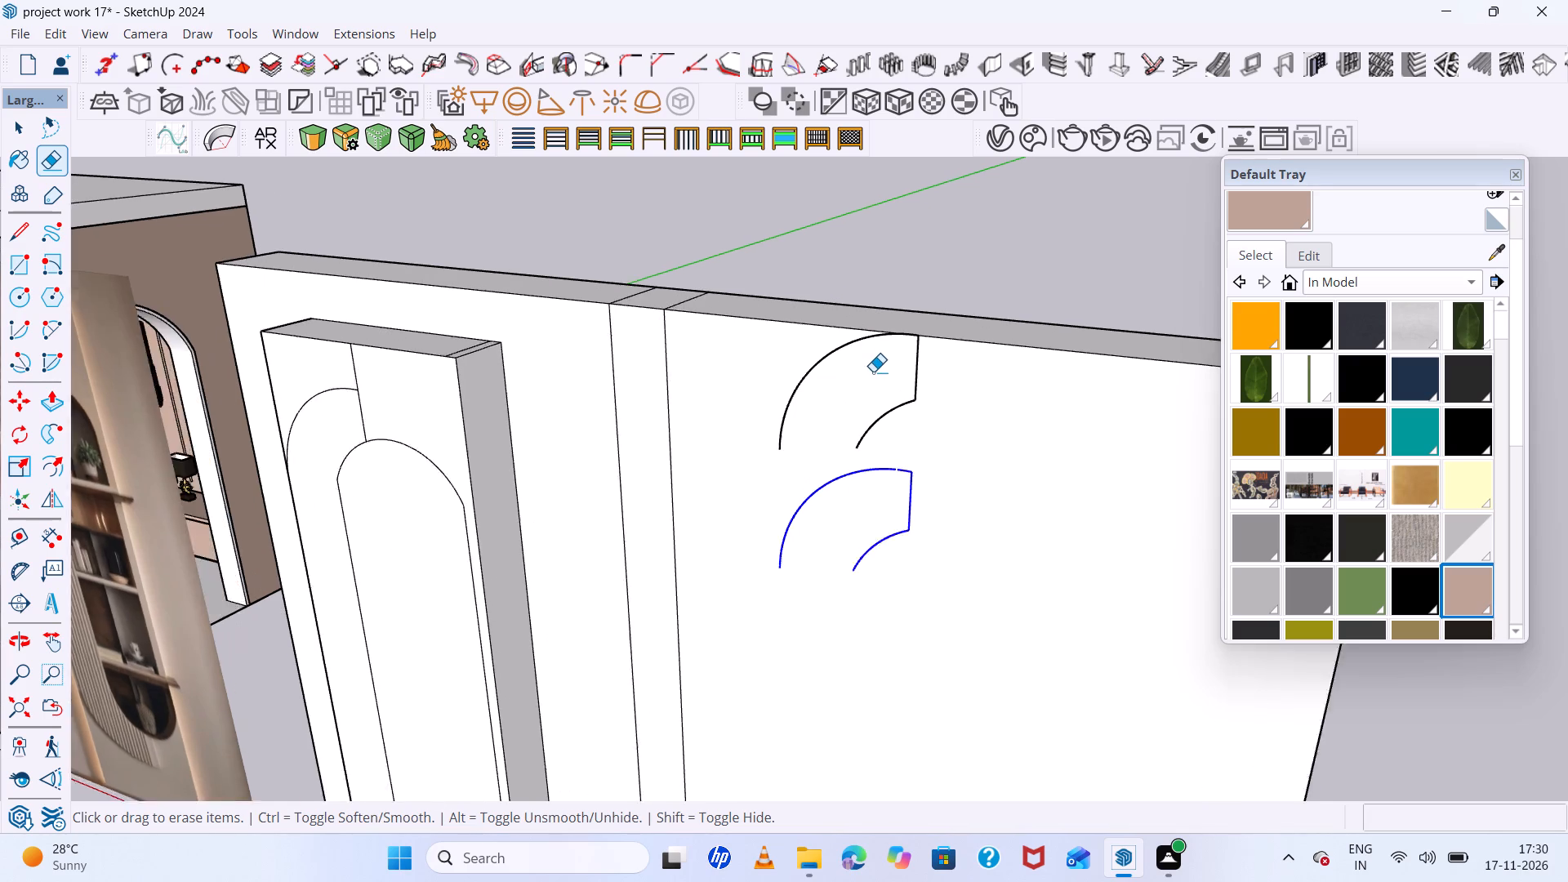
scroll(884, 390, up, 4)
drag(885, 390, 905, 428)
drag(953, 366, 910, 374)
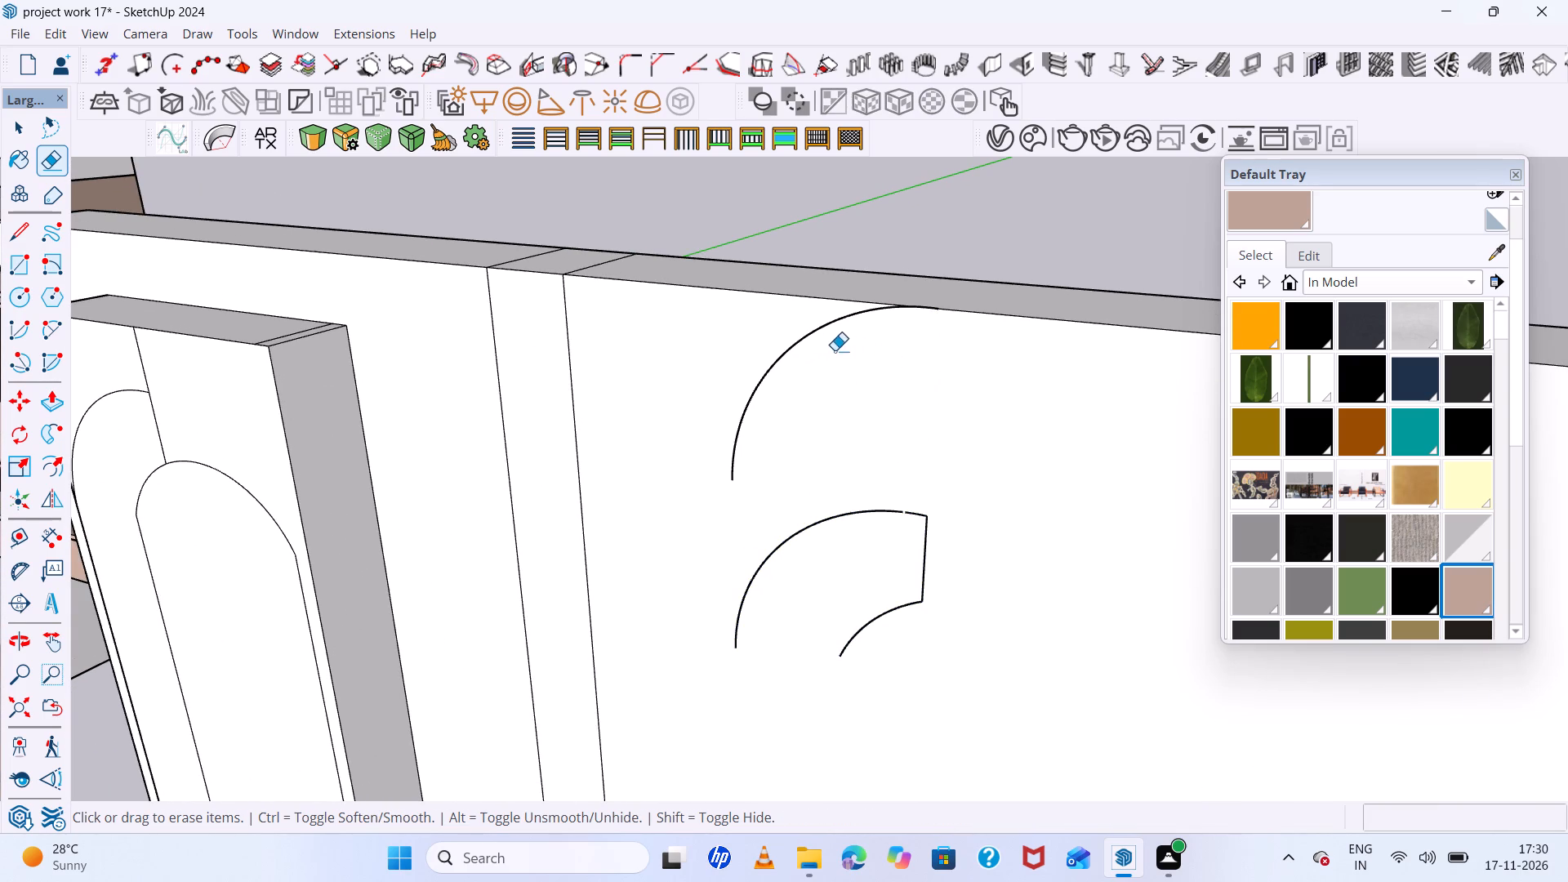
drag(790, 347, 764, 351)
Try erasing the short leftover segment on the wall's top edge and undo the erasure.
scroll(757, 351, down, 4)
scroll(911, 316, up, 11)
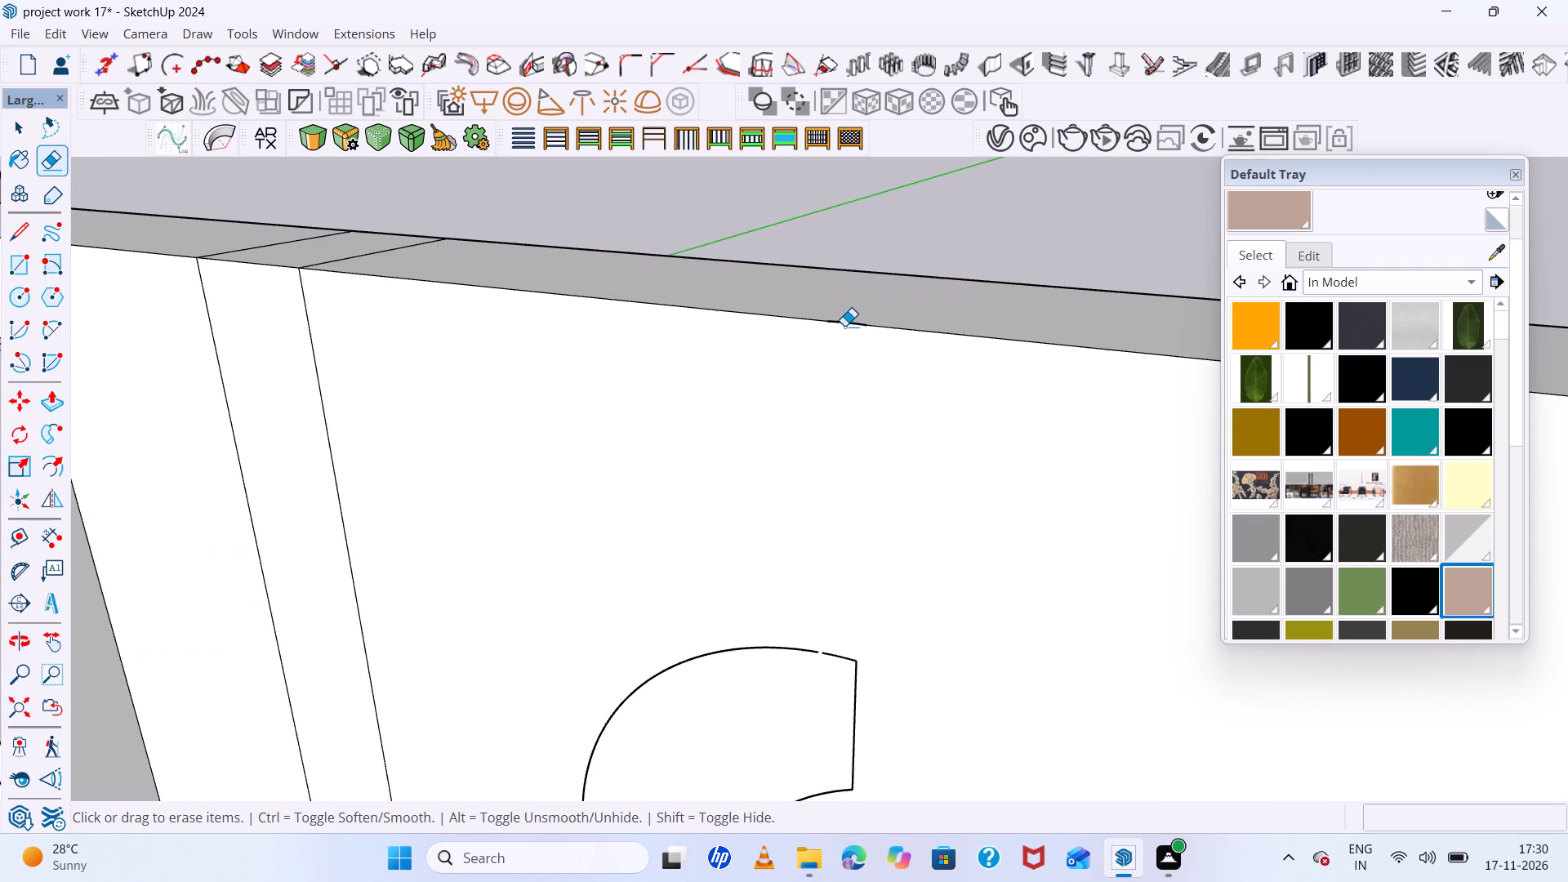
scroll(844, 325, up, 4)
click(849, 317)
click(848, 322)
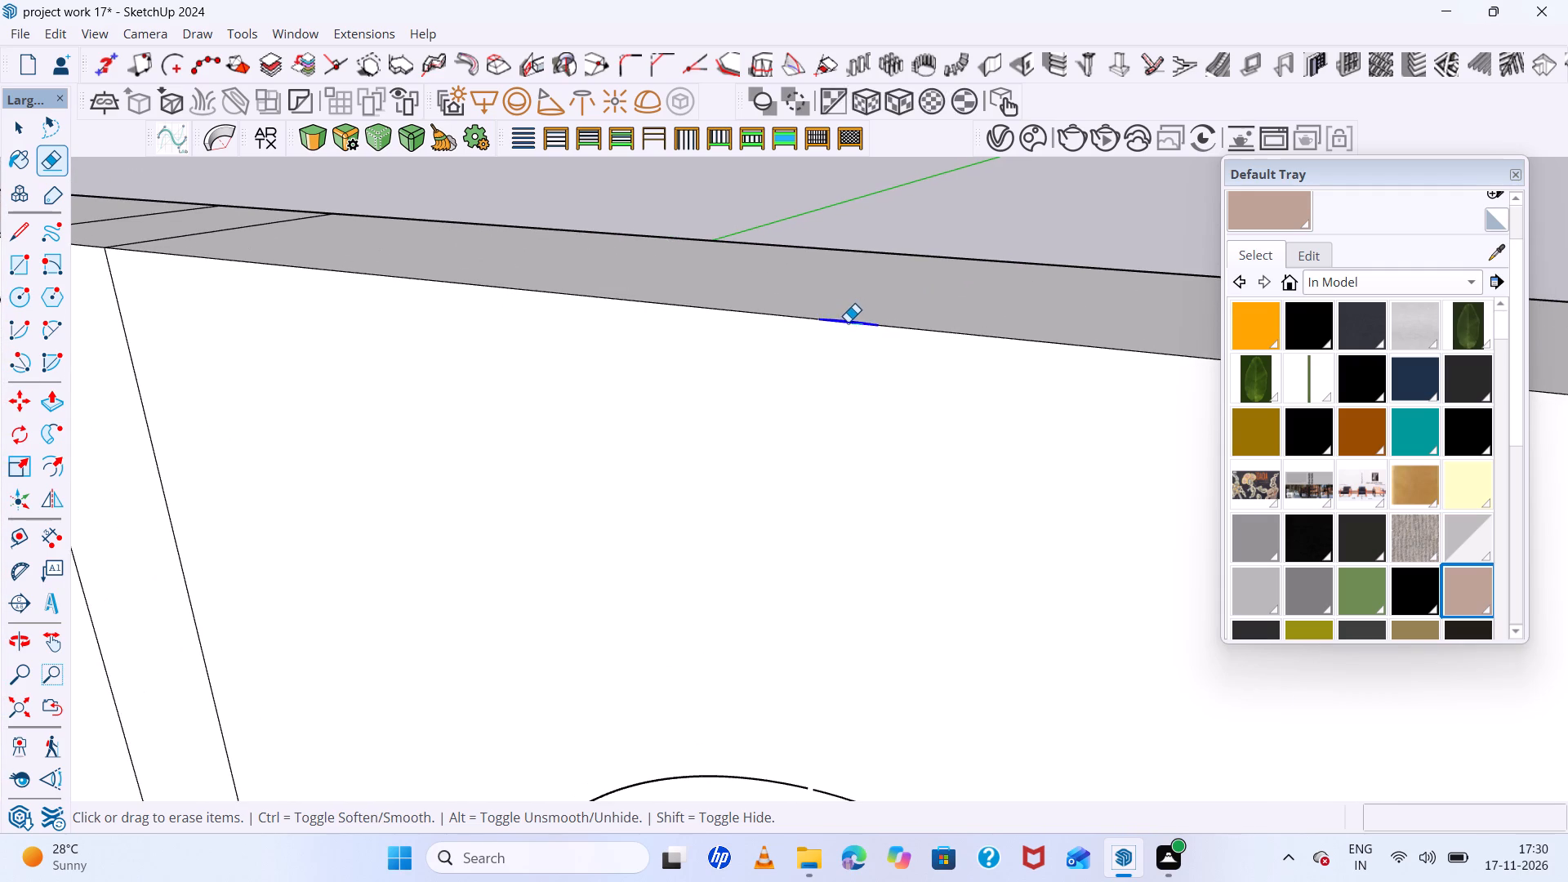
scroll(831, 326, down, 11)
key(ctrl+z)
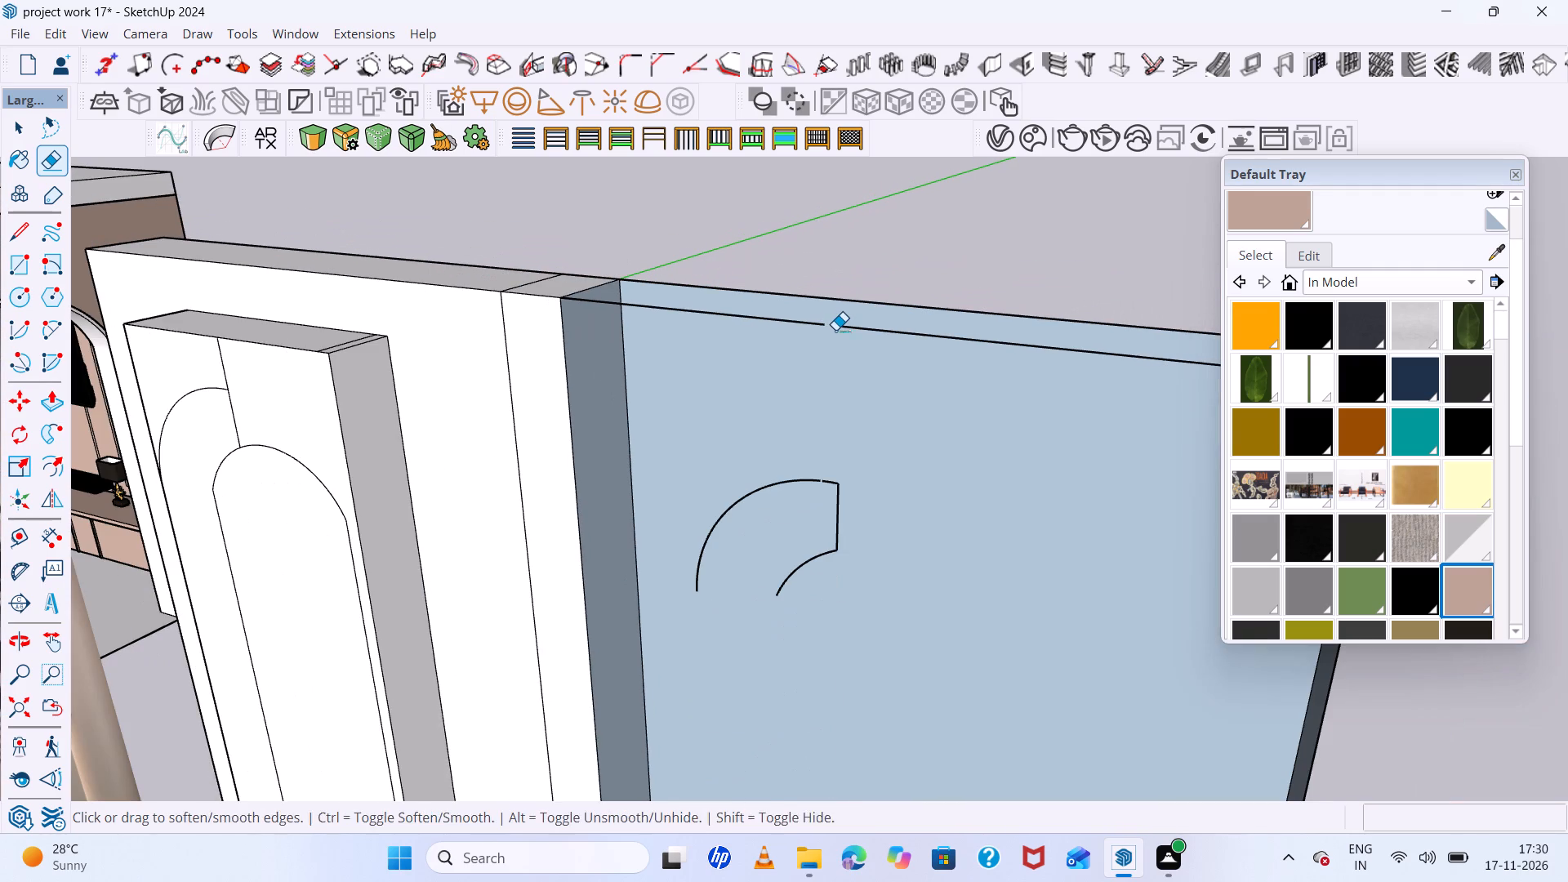
Draw a short line closing the gap near the top of the copied outline's outer arc.
scroll(833, 532, up, 14)
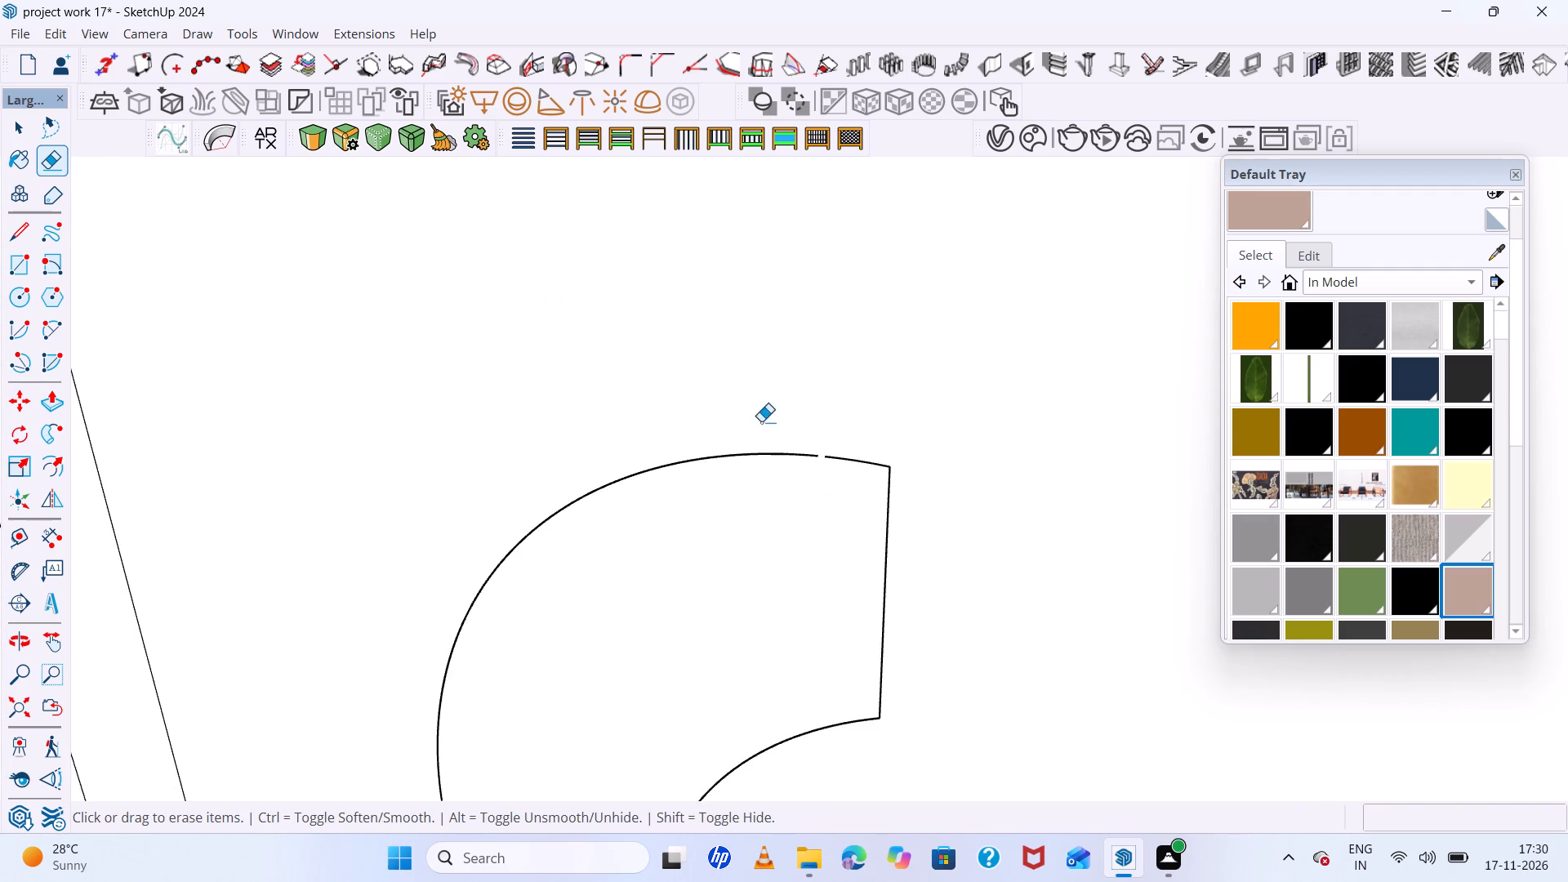
scroll(761, 421, up, 18)
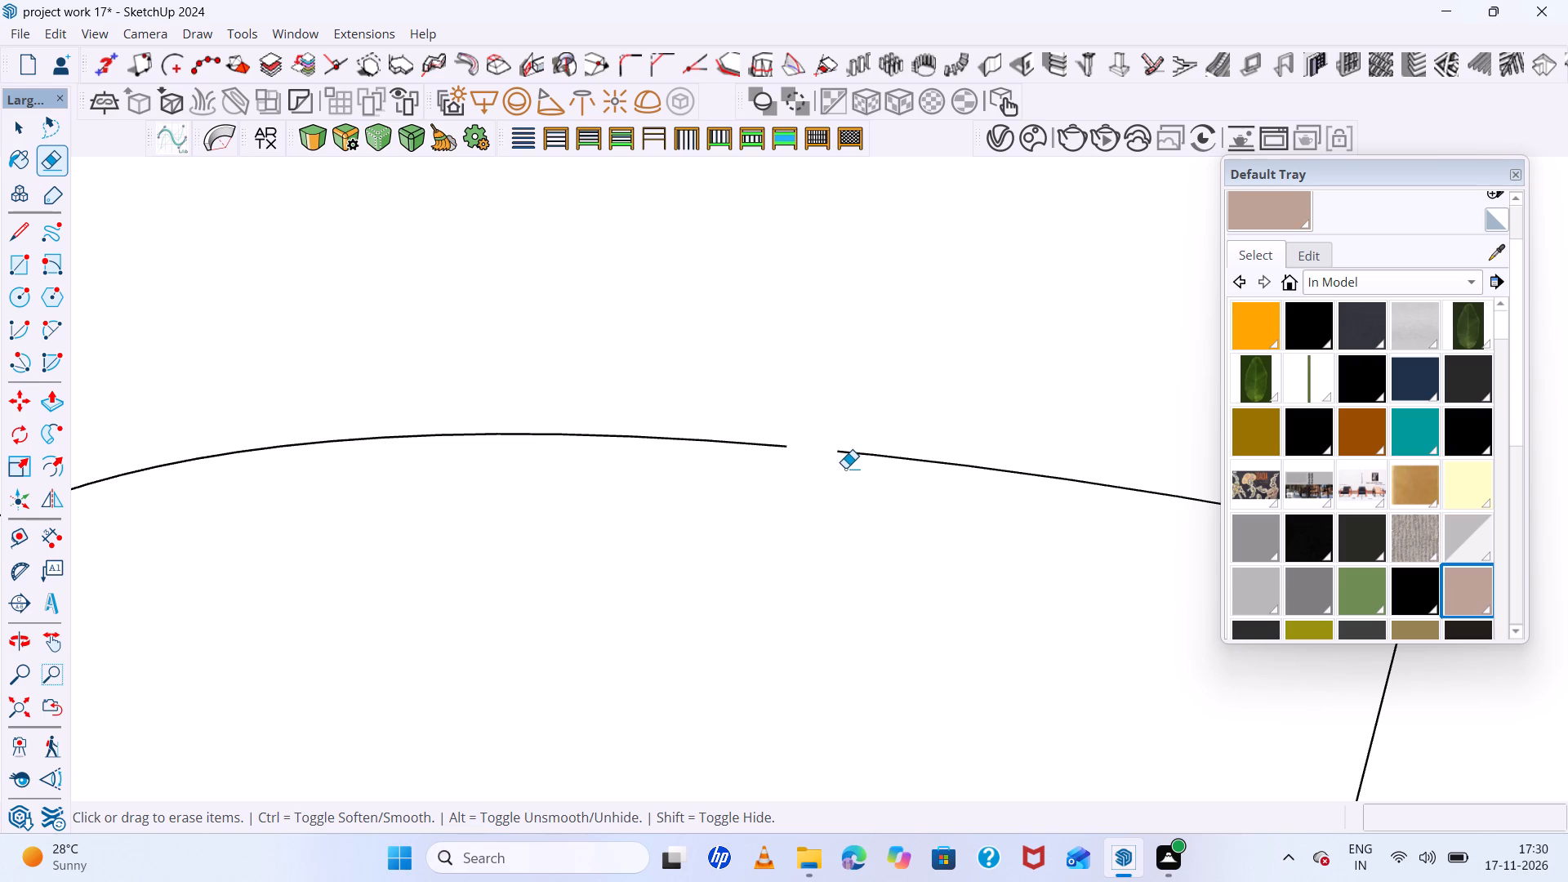
key(l)
click(840, 451)
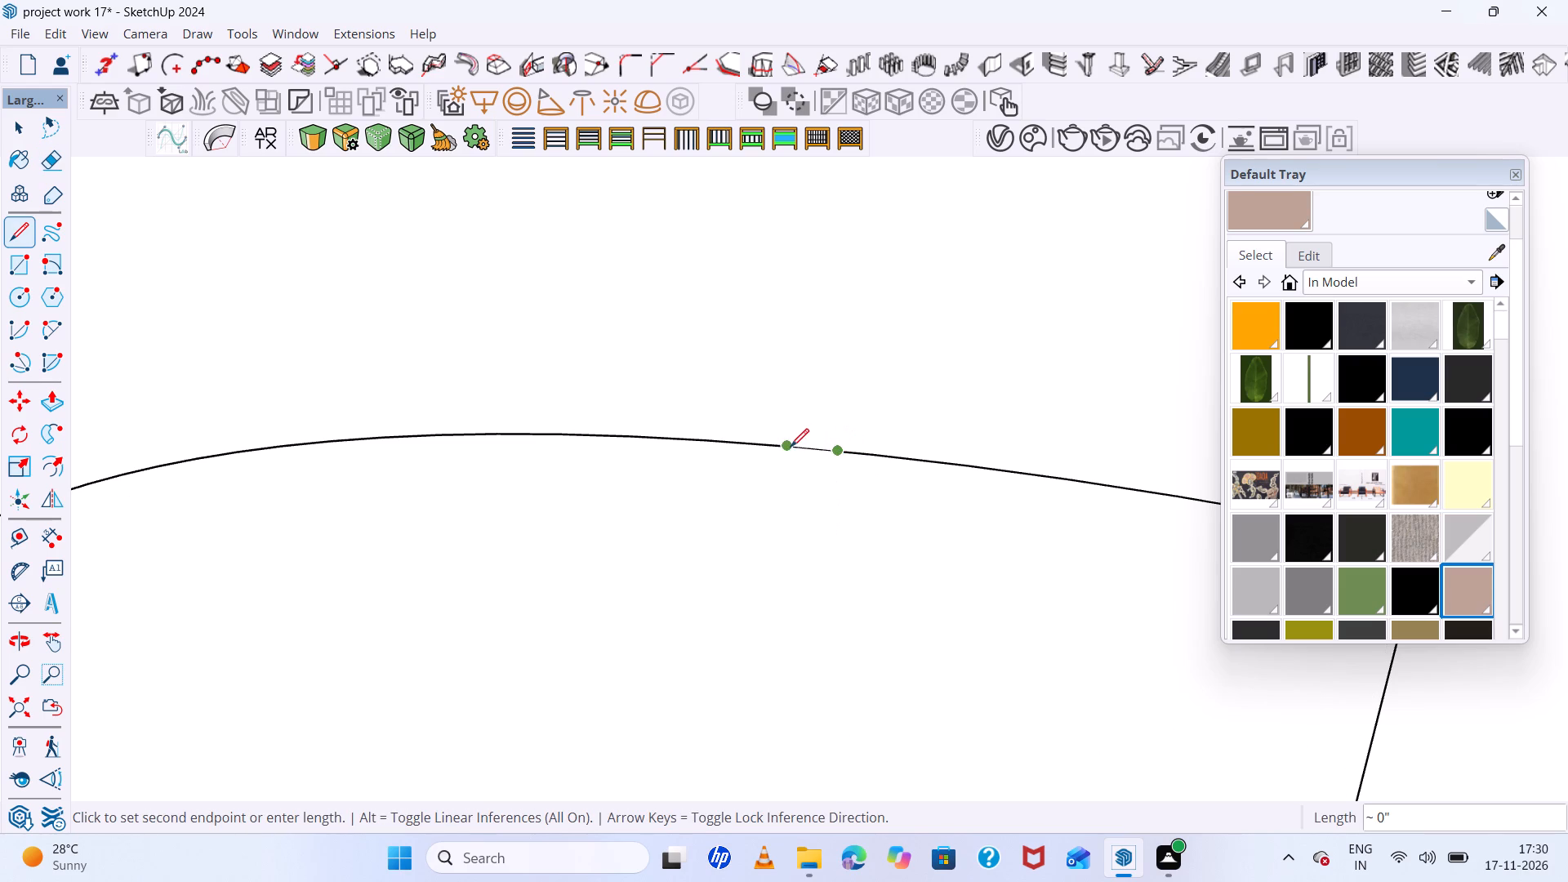
click(784, 447)
scroll(758, 456, down, 13)
key(space)
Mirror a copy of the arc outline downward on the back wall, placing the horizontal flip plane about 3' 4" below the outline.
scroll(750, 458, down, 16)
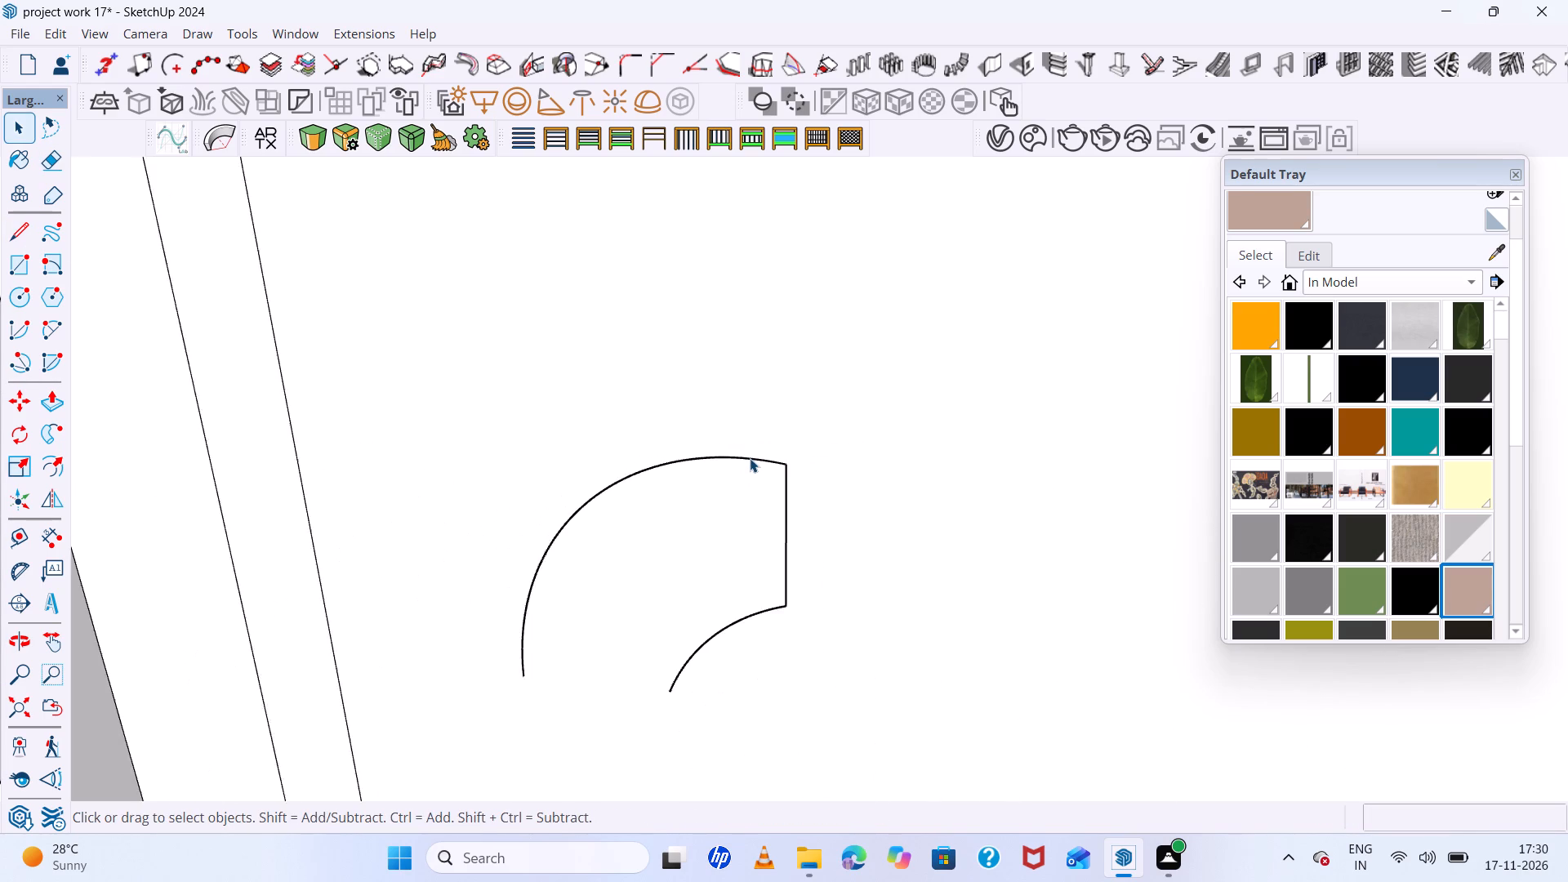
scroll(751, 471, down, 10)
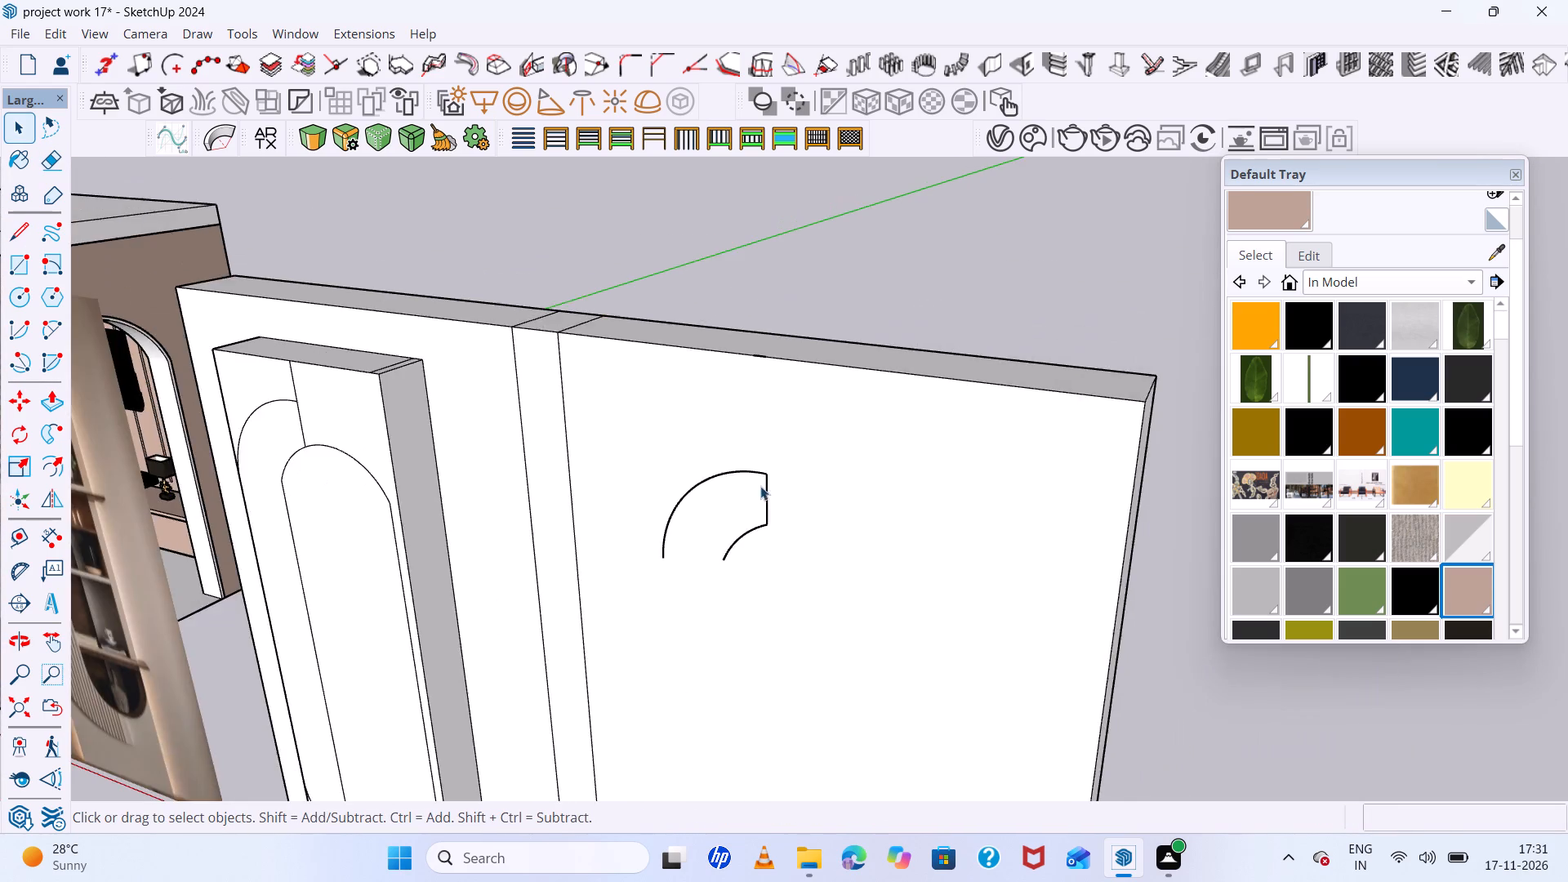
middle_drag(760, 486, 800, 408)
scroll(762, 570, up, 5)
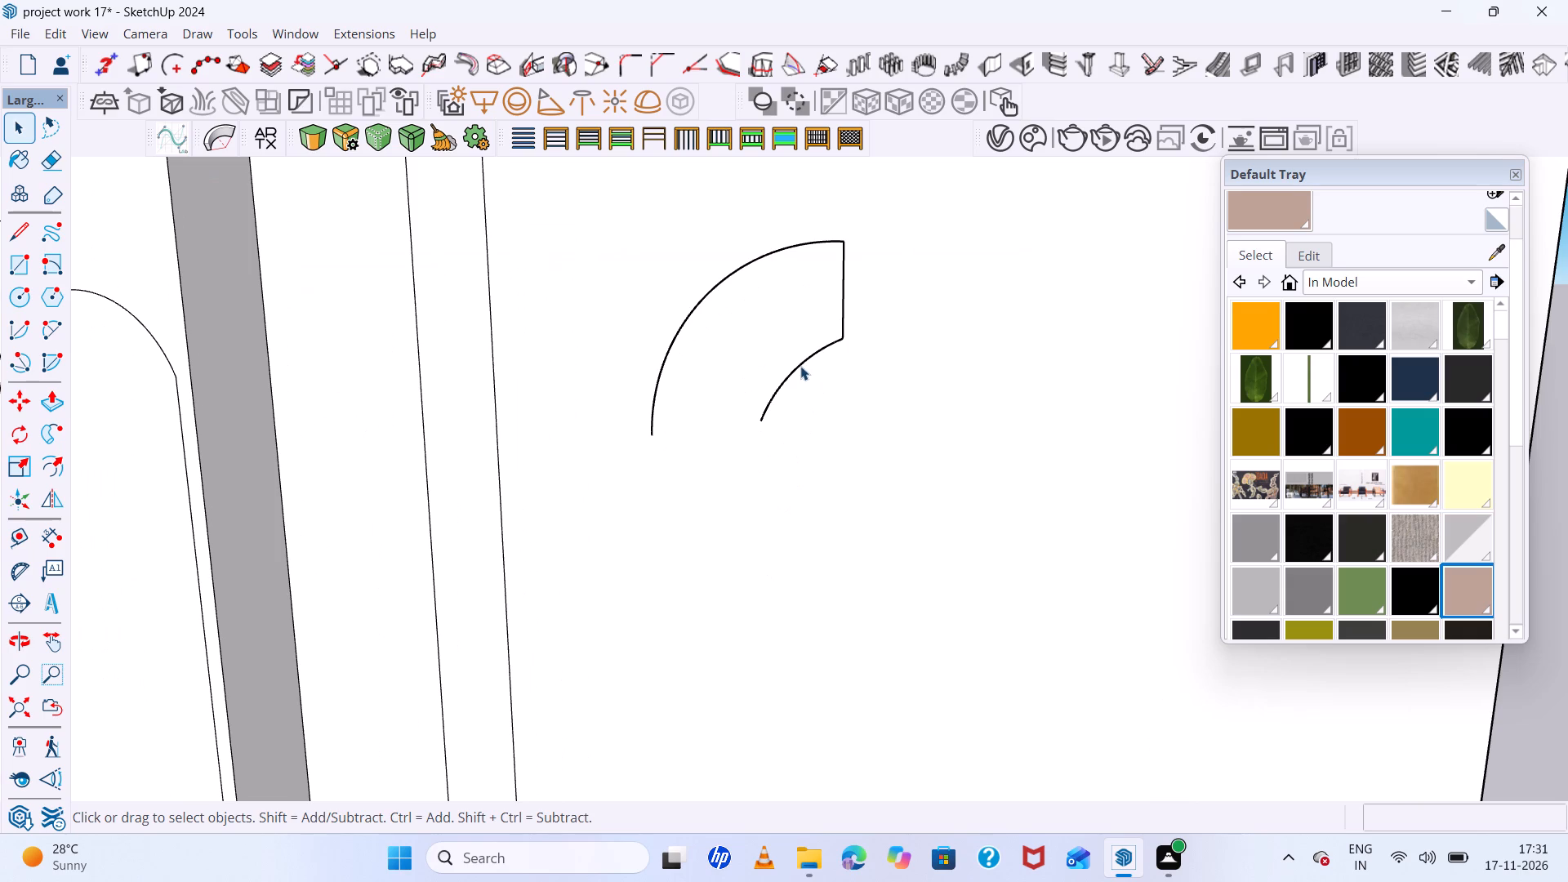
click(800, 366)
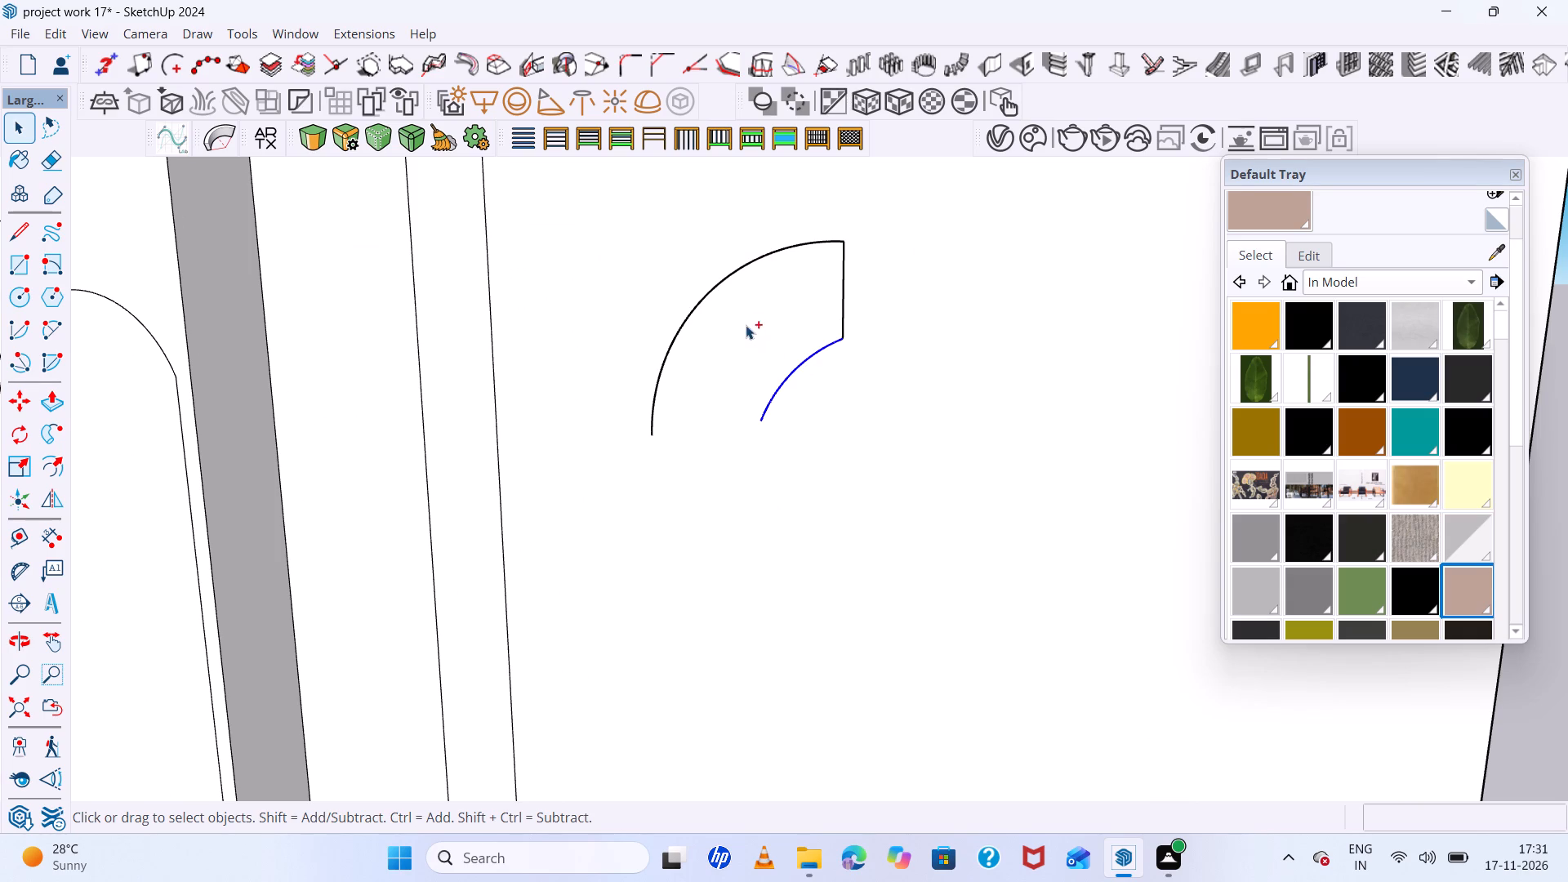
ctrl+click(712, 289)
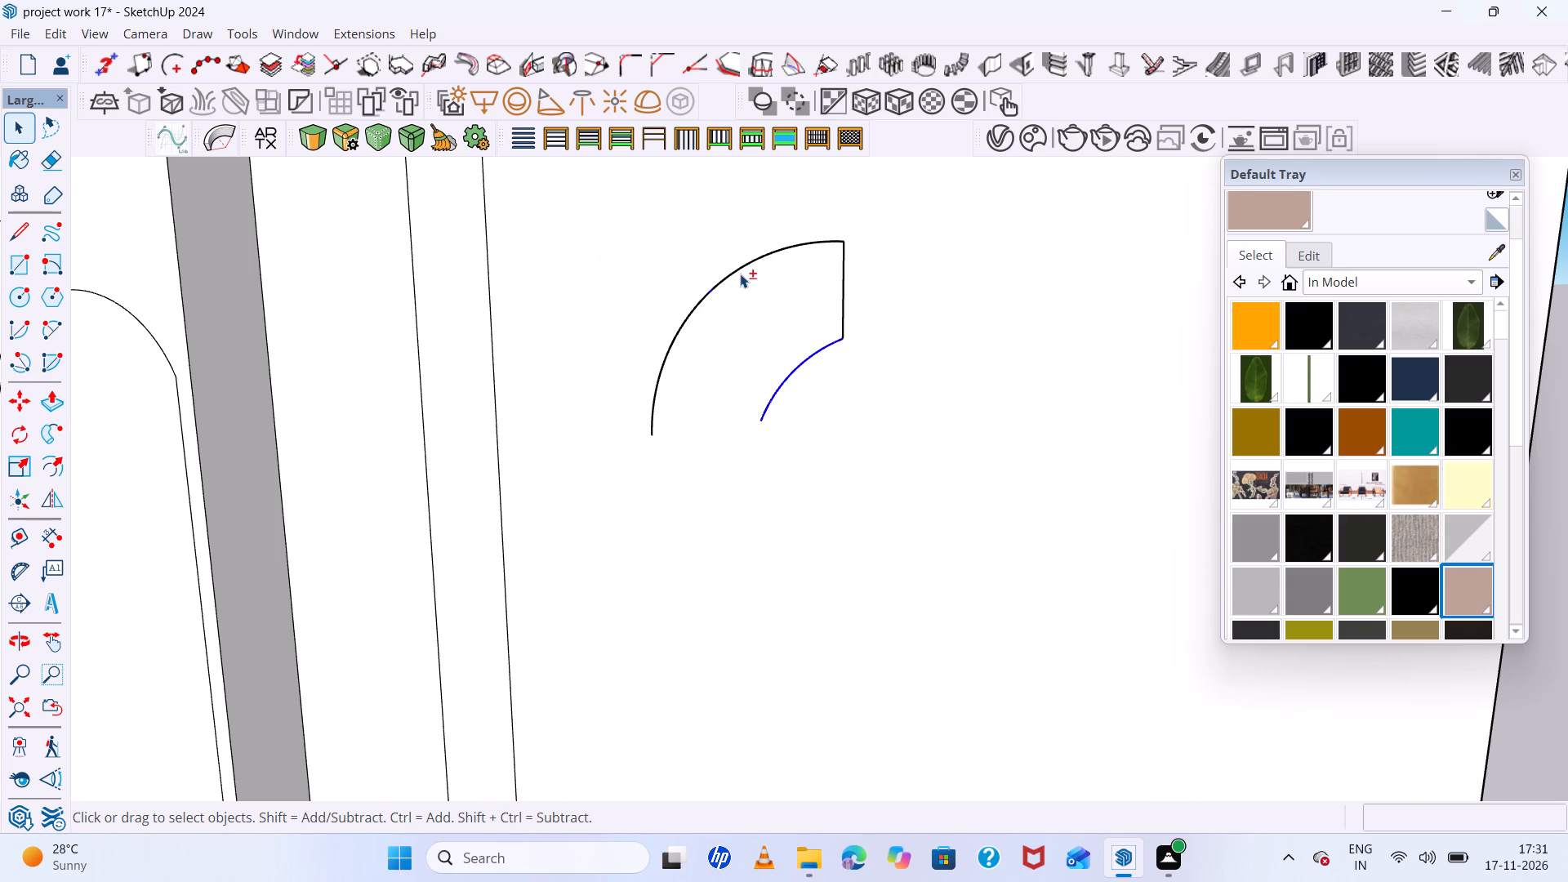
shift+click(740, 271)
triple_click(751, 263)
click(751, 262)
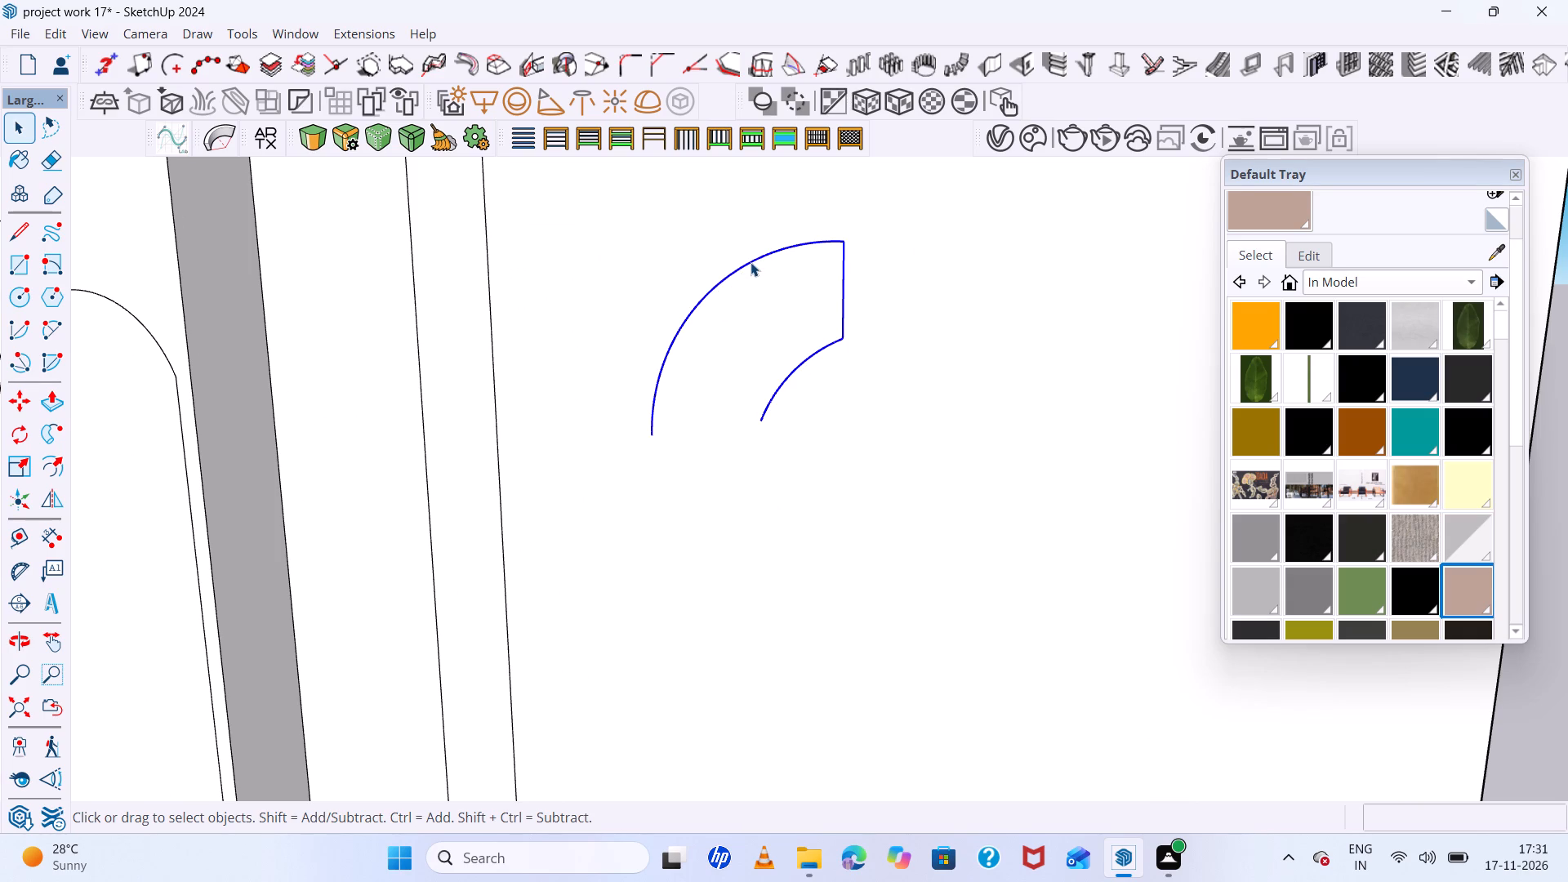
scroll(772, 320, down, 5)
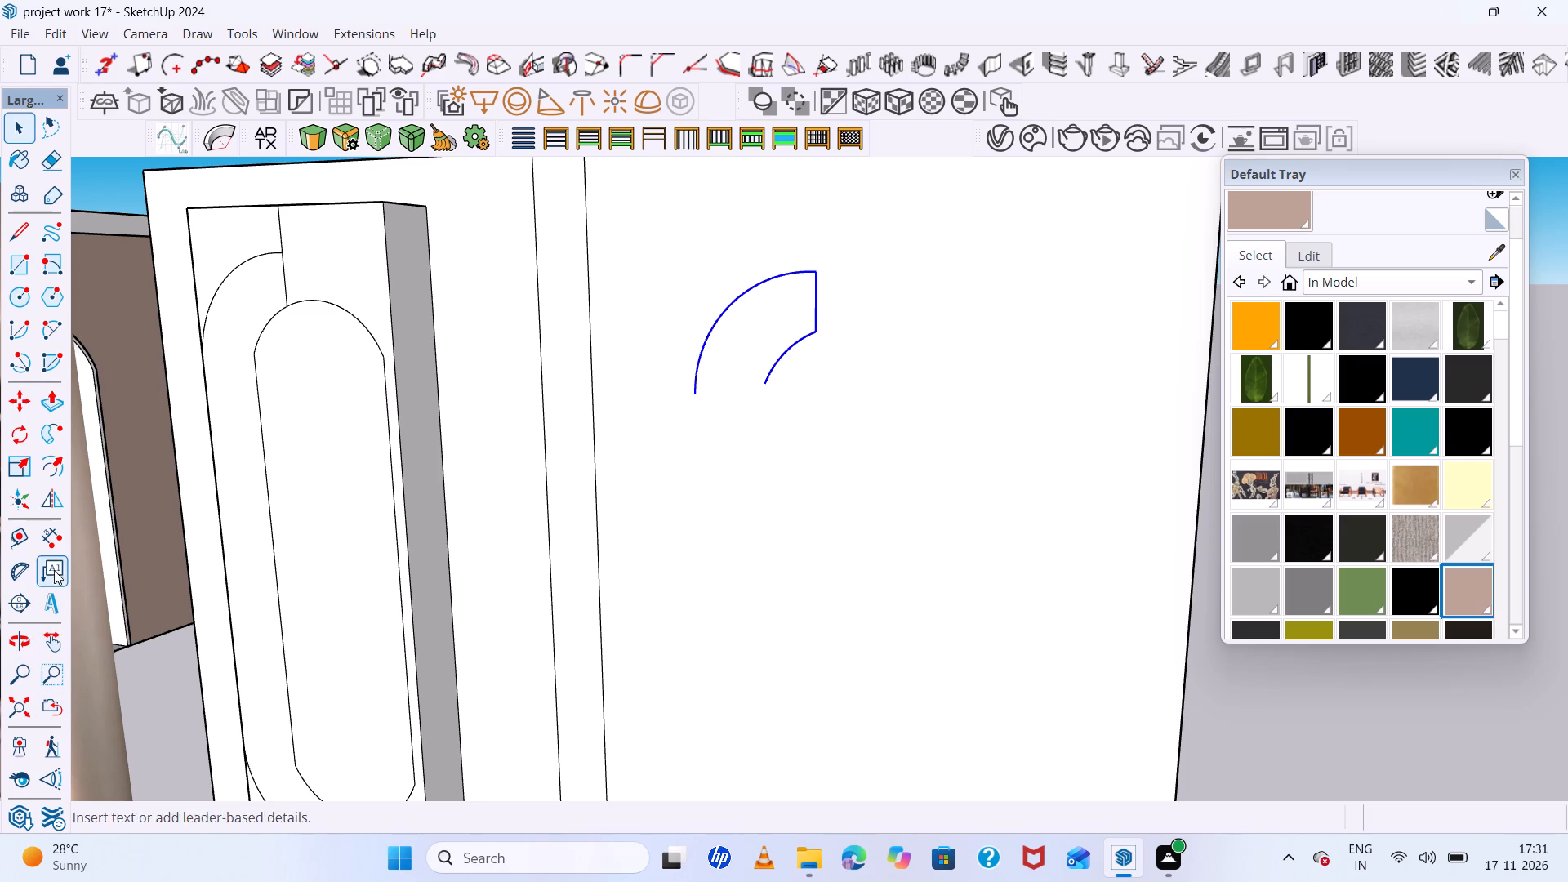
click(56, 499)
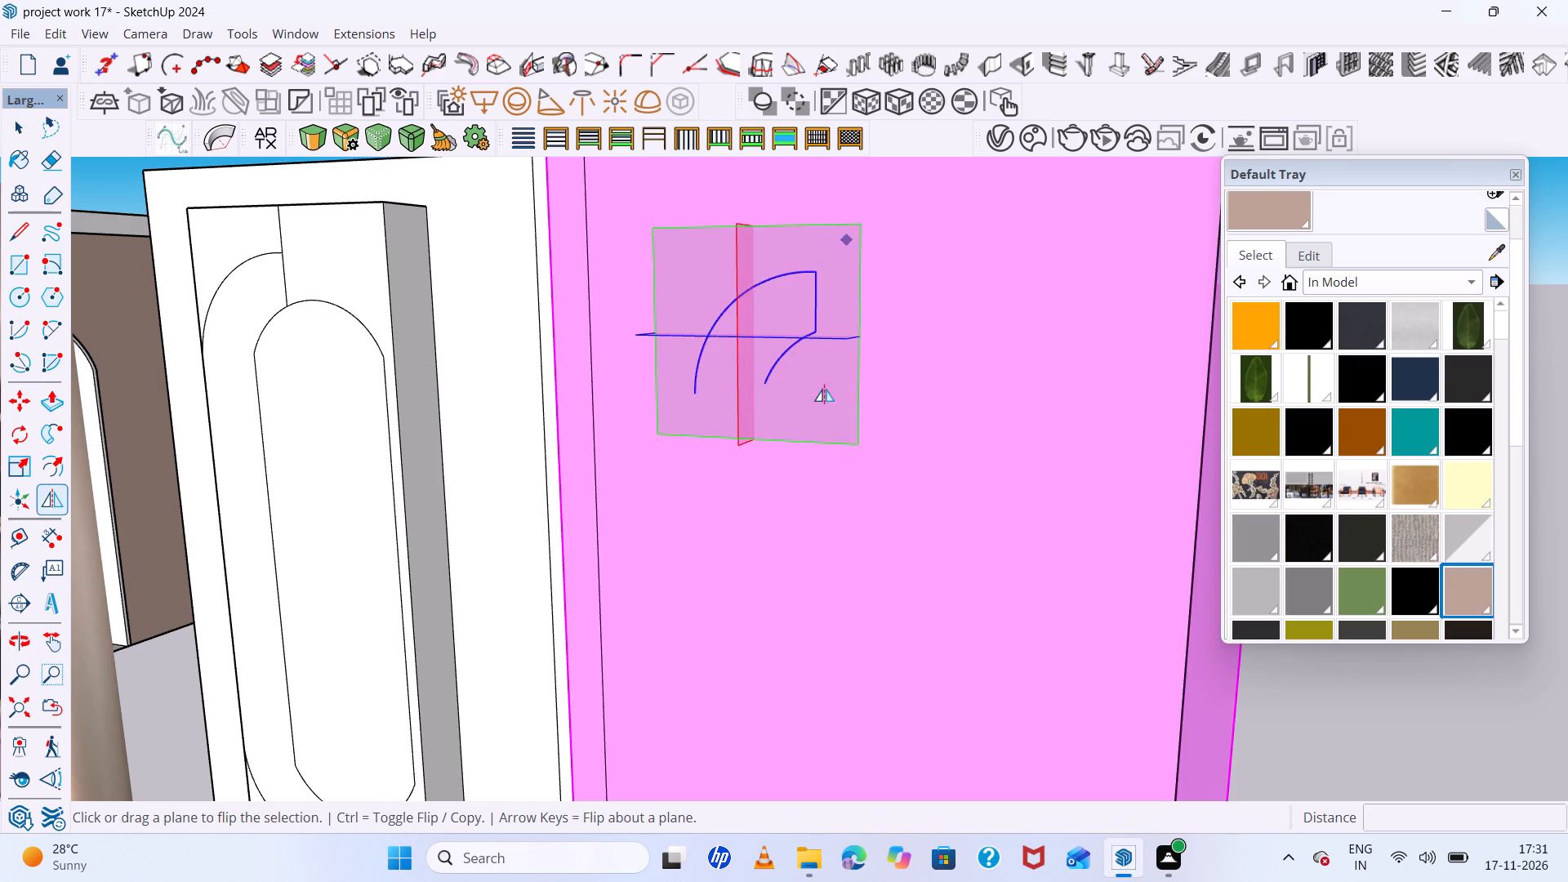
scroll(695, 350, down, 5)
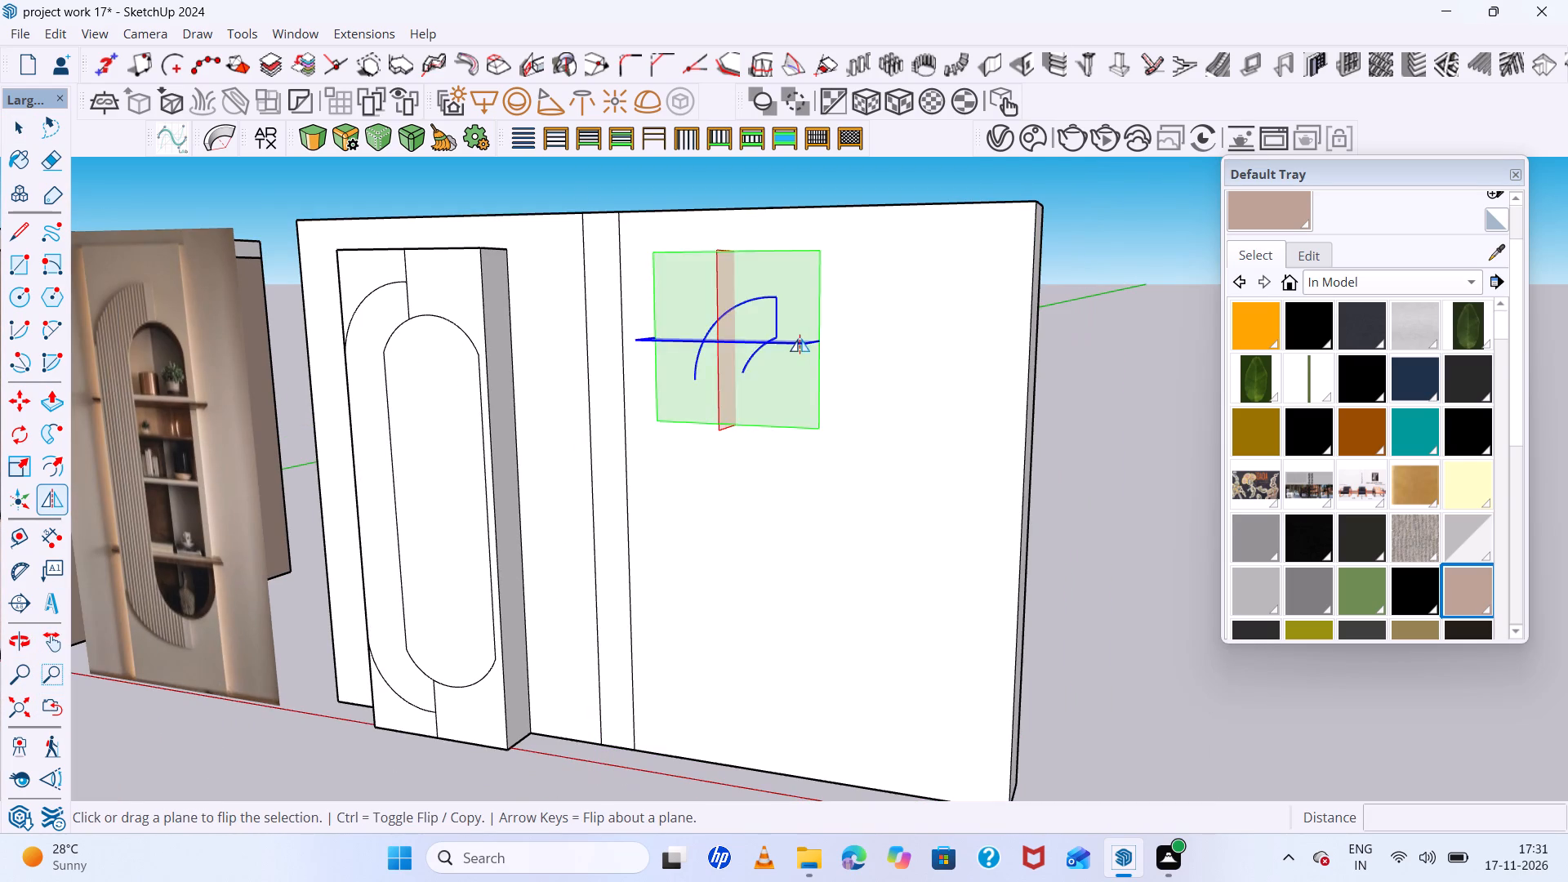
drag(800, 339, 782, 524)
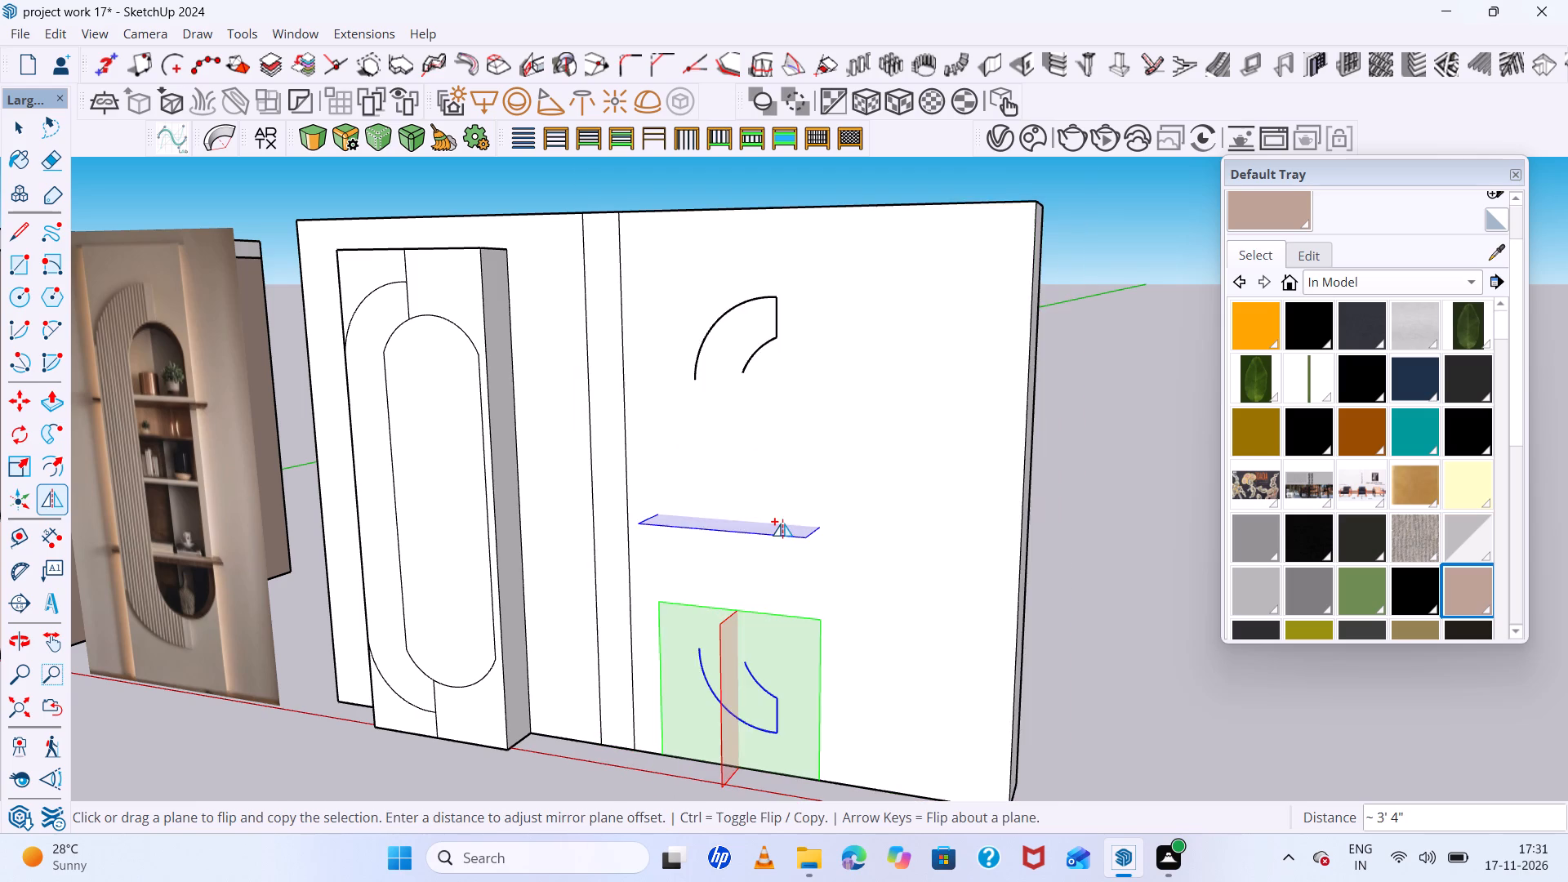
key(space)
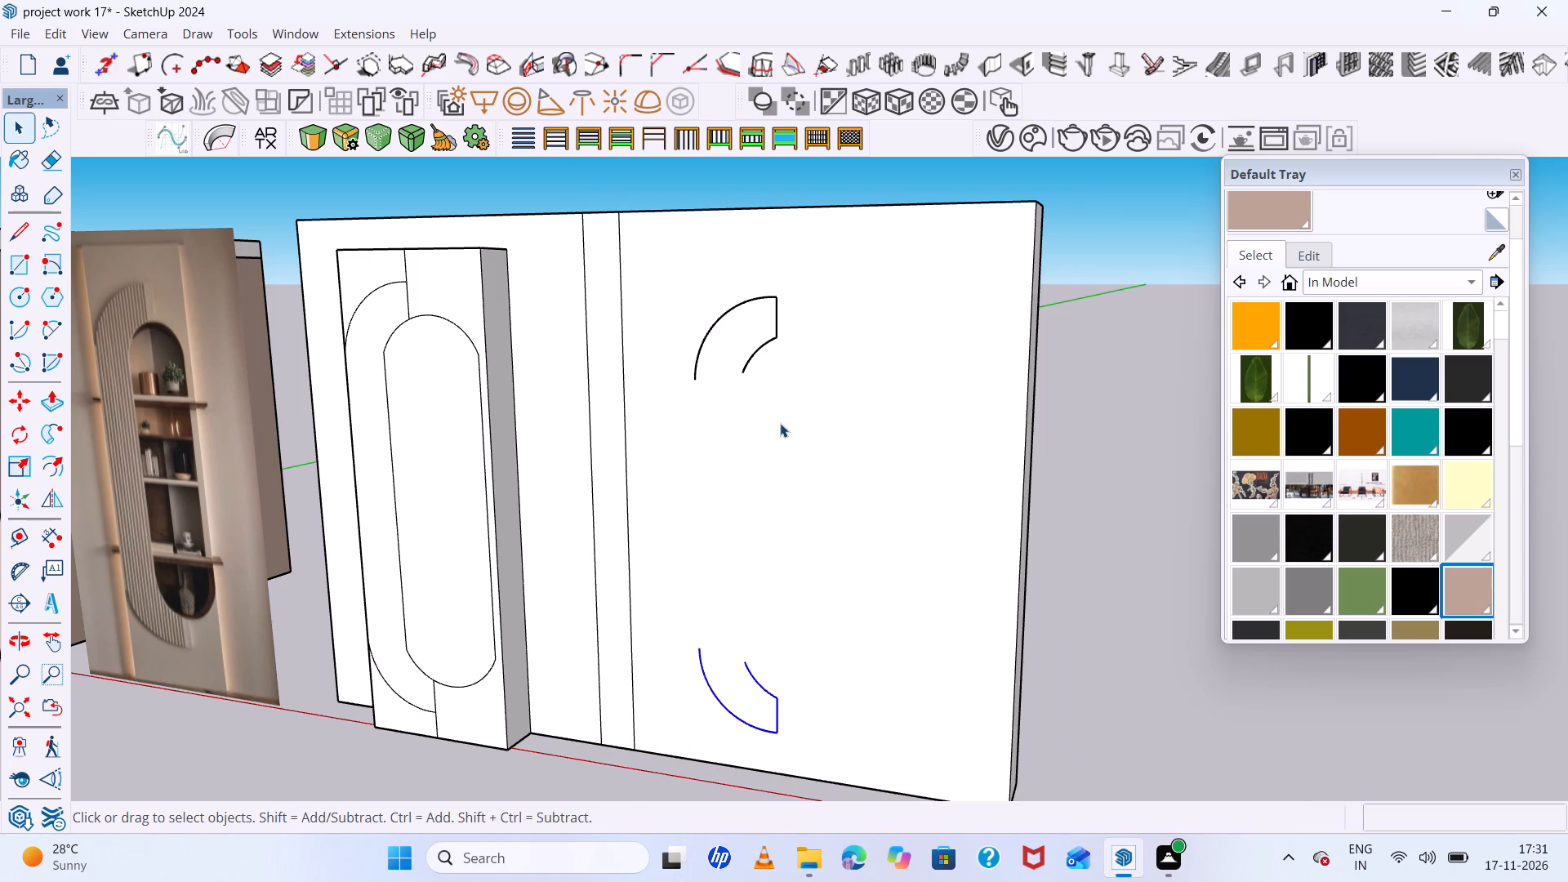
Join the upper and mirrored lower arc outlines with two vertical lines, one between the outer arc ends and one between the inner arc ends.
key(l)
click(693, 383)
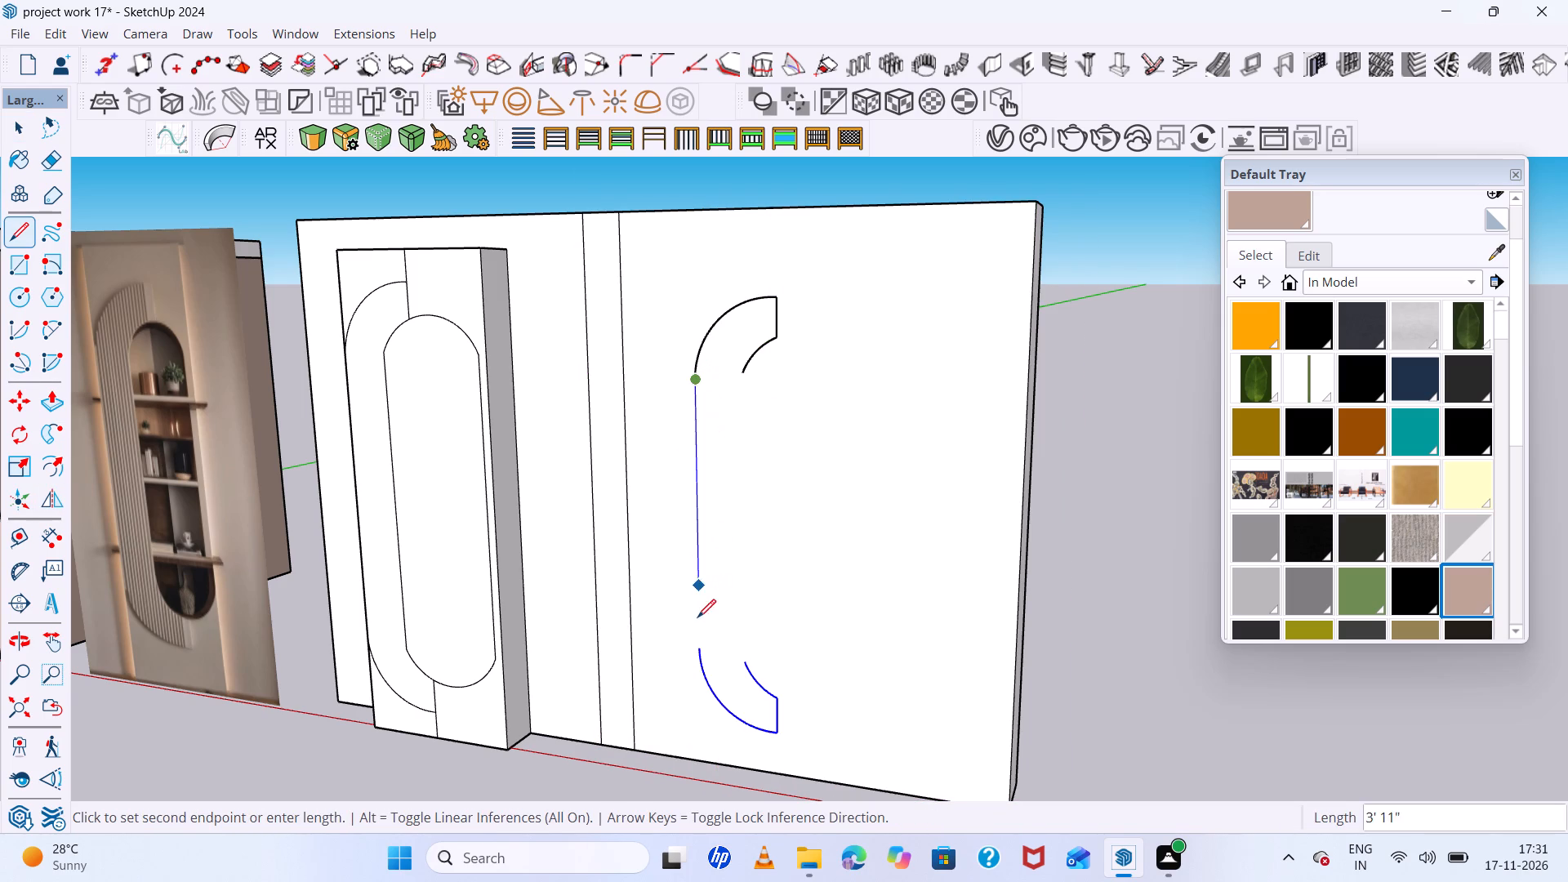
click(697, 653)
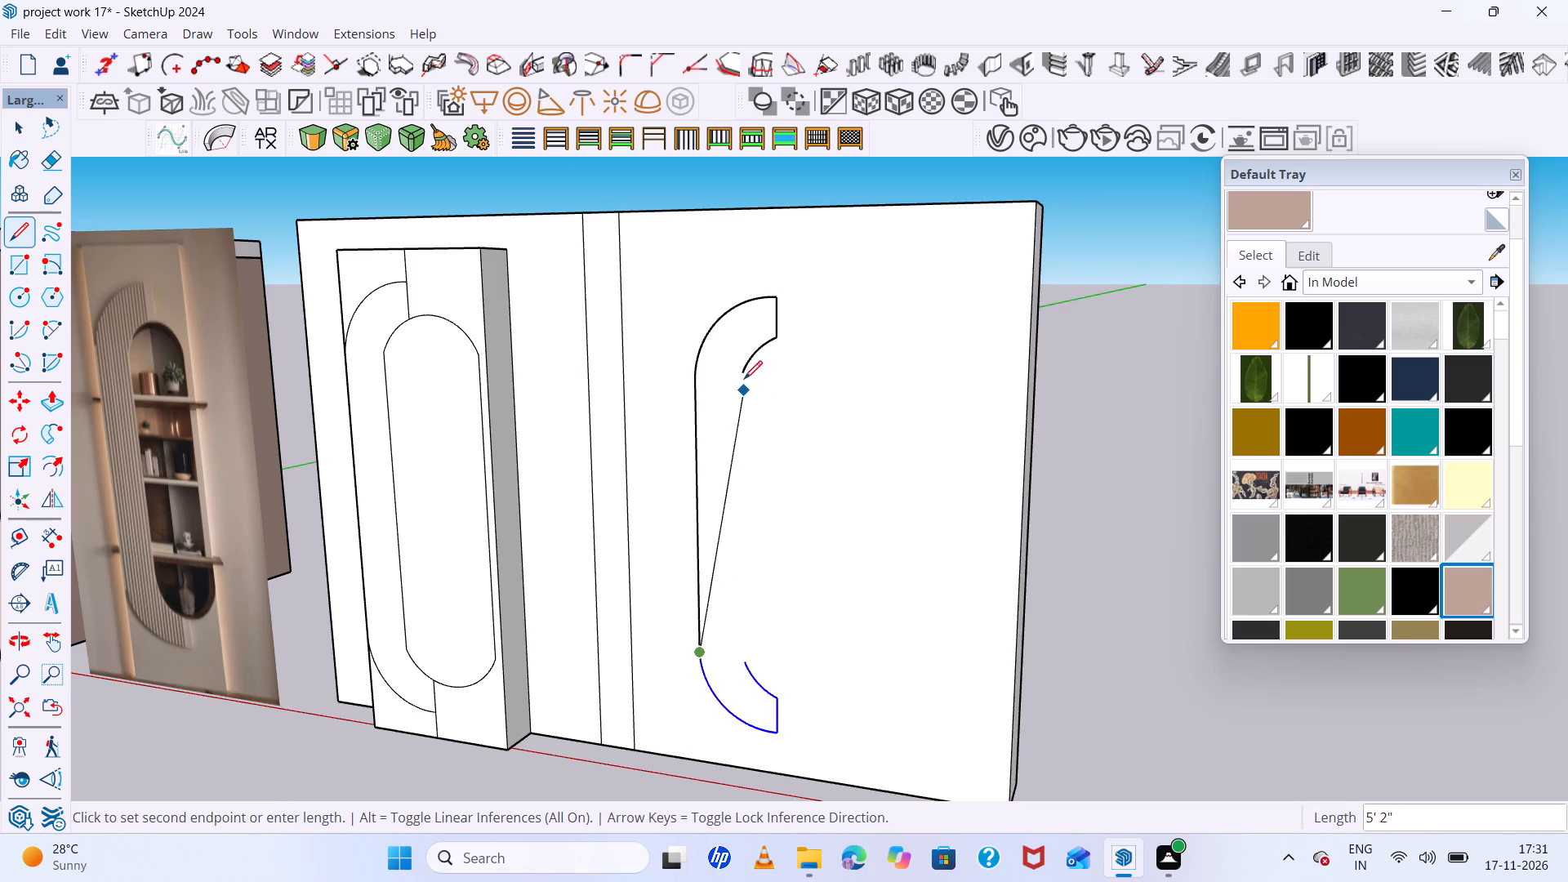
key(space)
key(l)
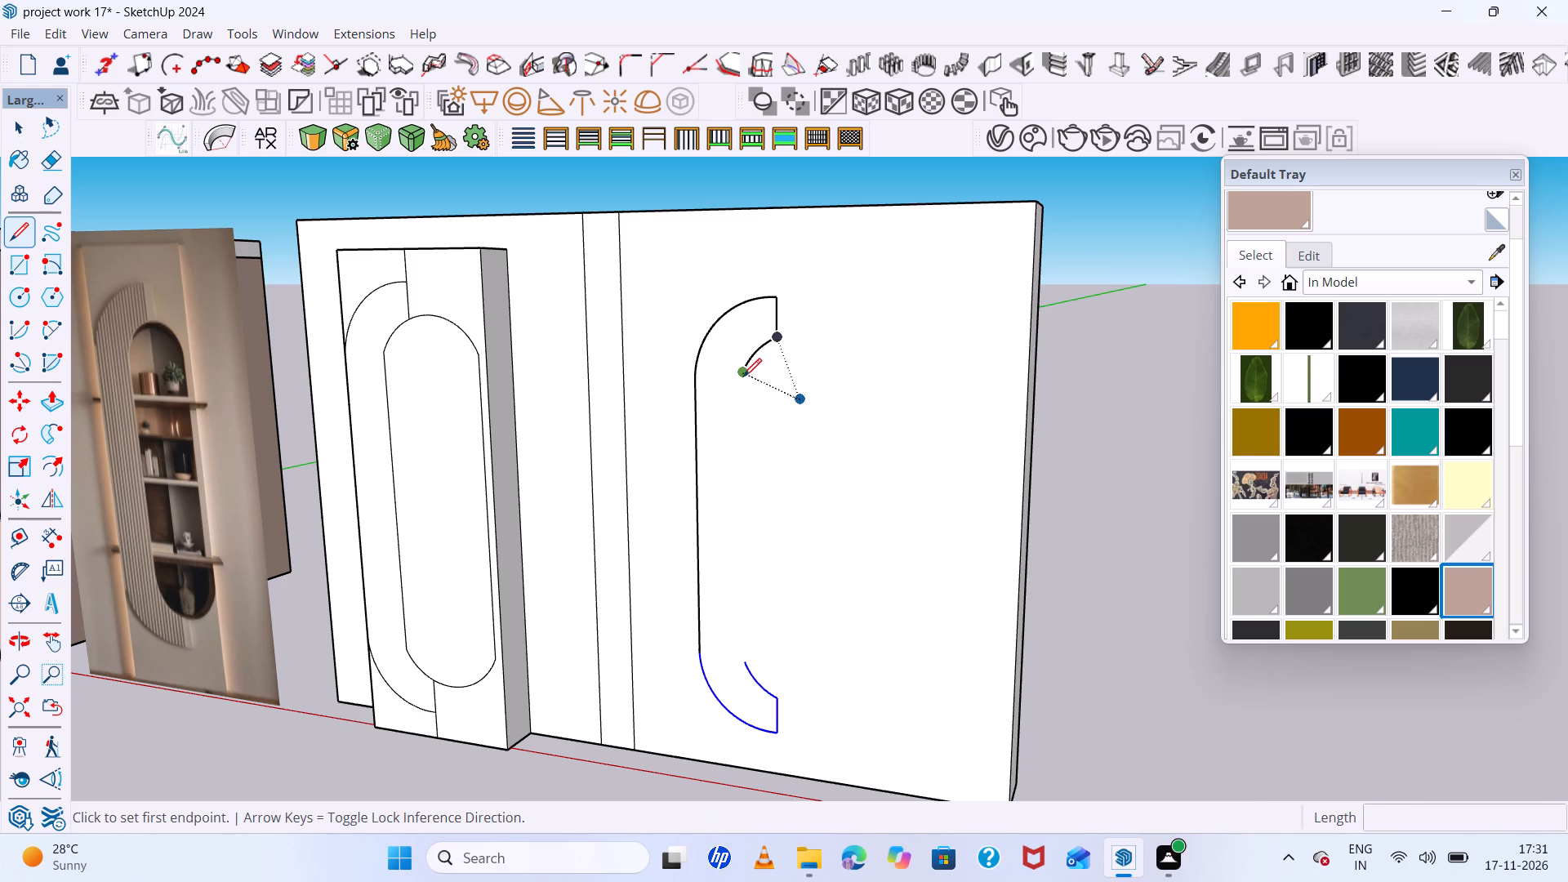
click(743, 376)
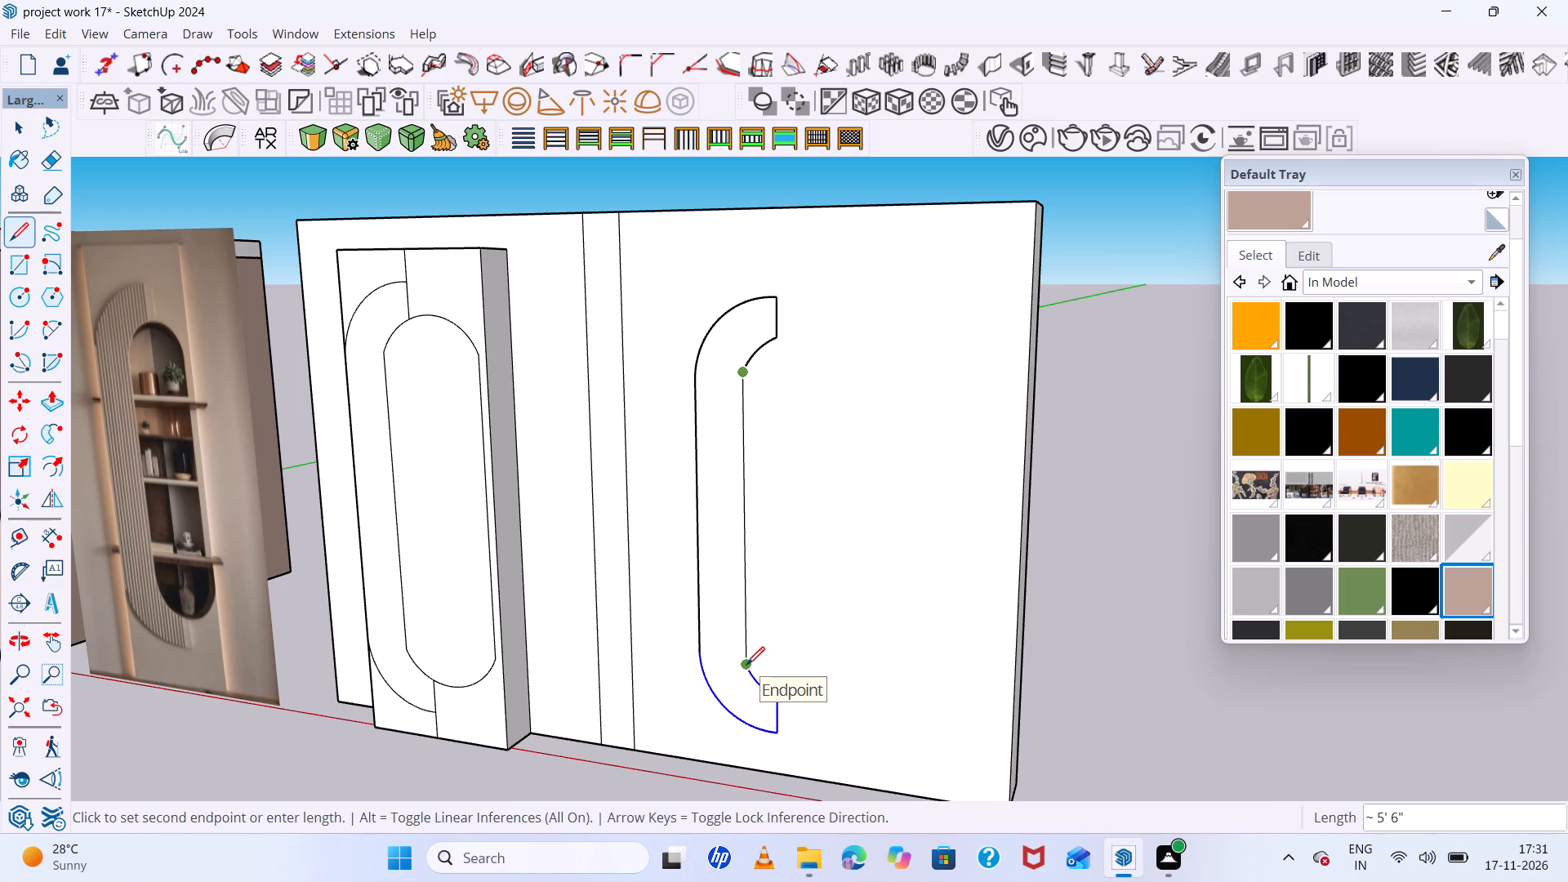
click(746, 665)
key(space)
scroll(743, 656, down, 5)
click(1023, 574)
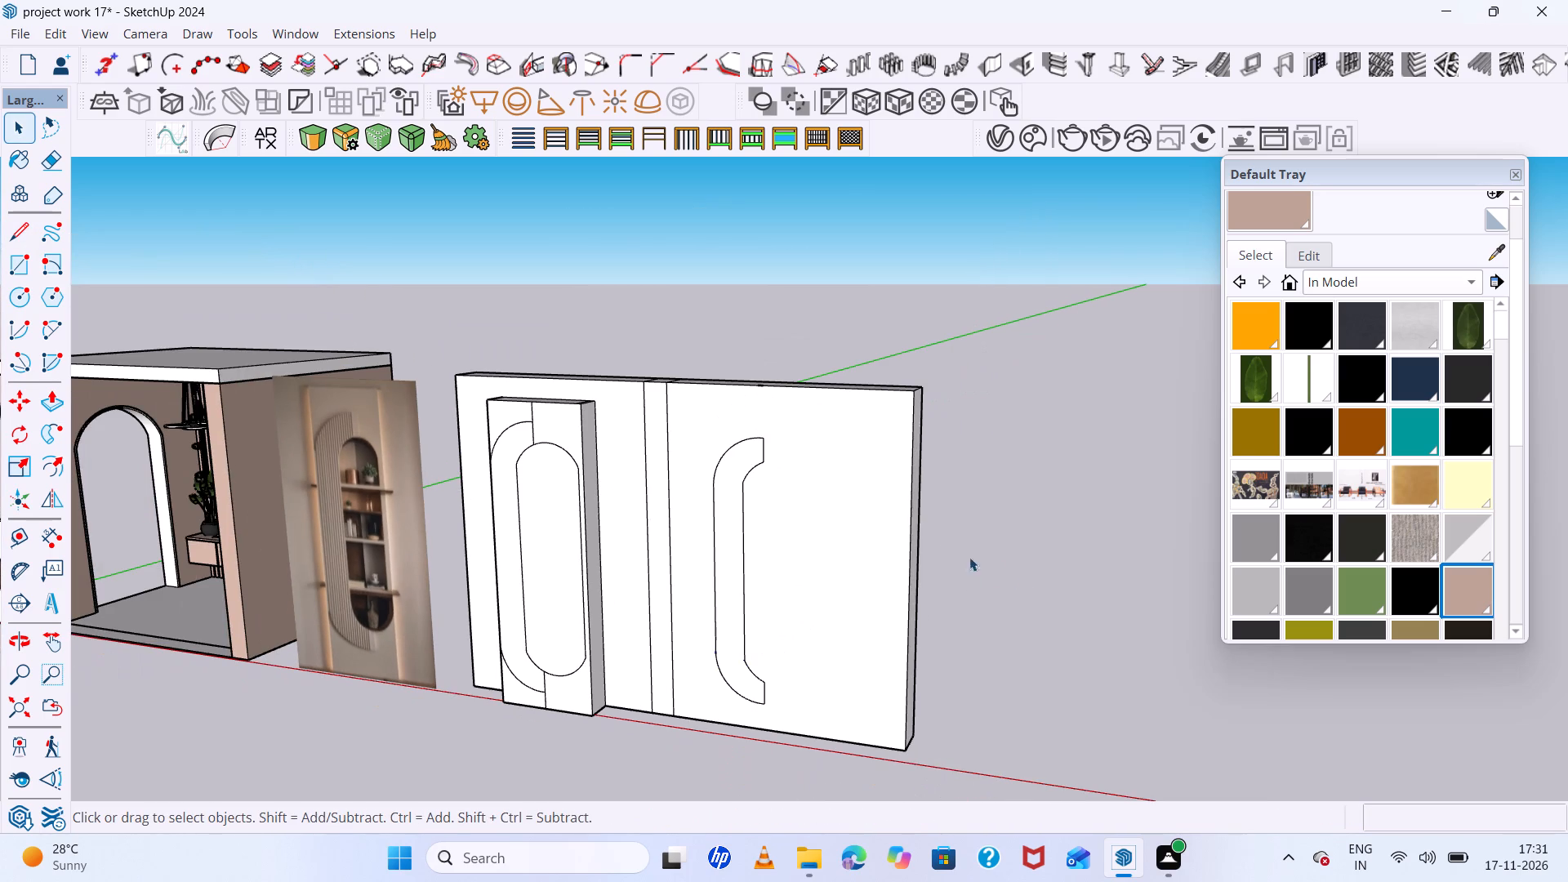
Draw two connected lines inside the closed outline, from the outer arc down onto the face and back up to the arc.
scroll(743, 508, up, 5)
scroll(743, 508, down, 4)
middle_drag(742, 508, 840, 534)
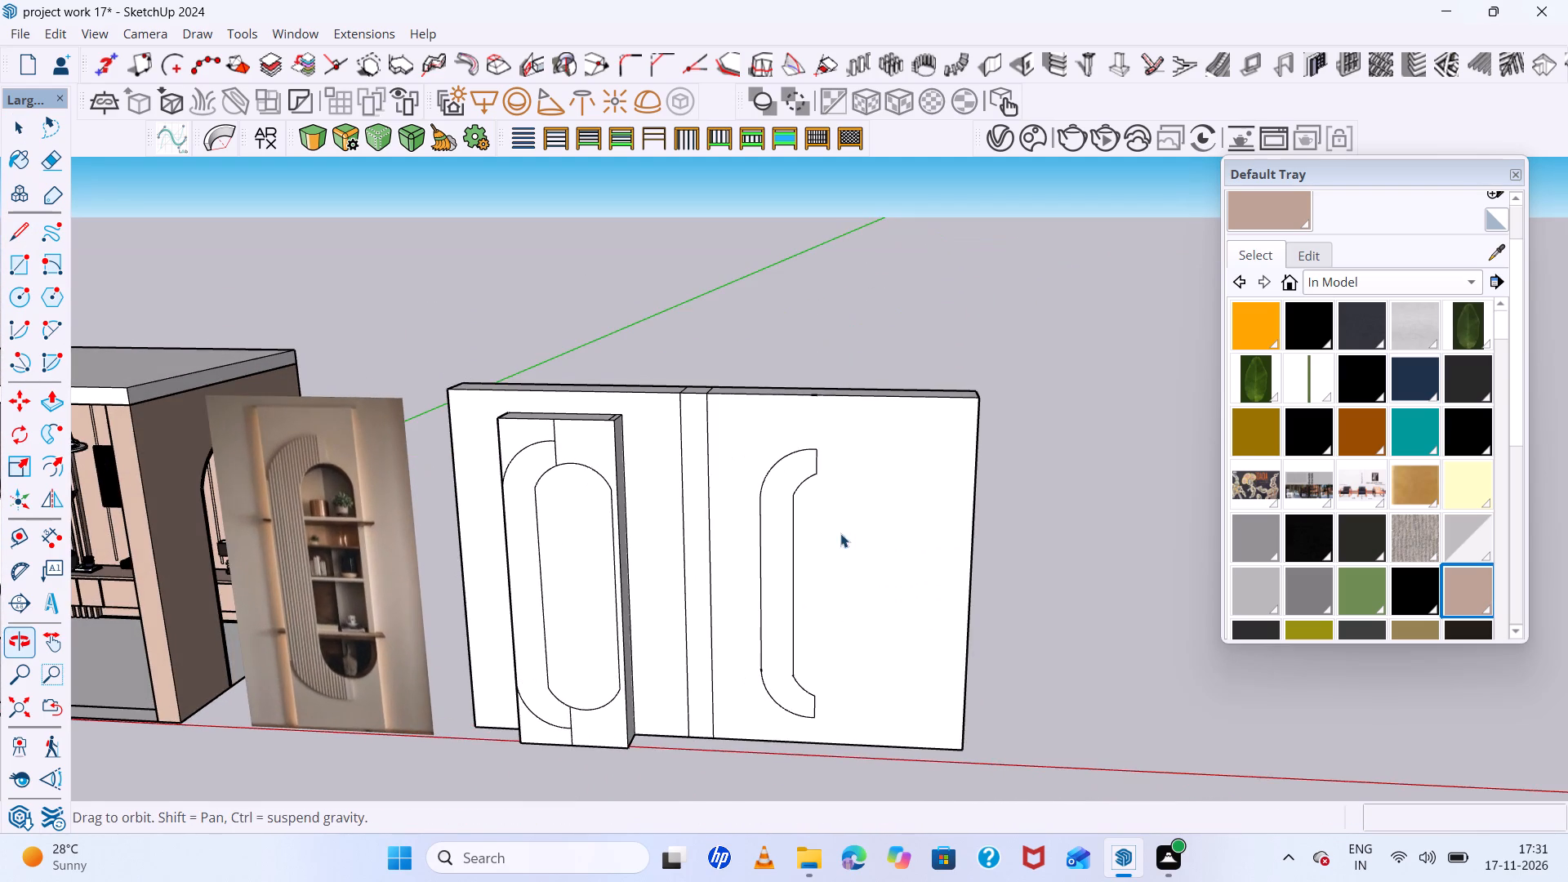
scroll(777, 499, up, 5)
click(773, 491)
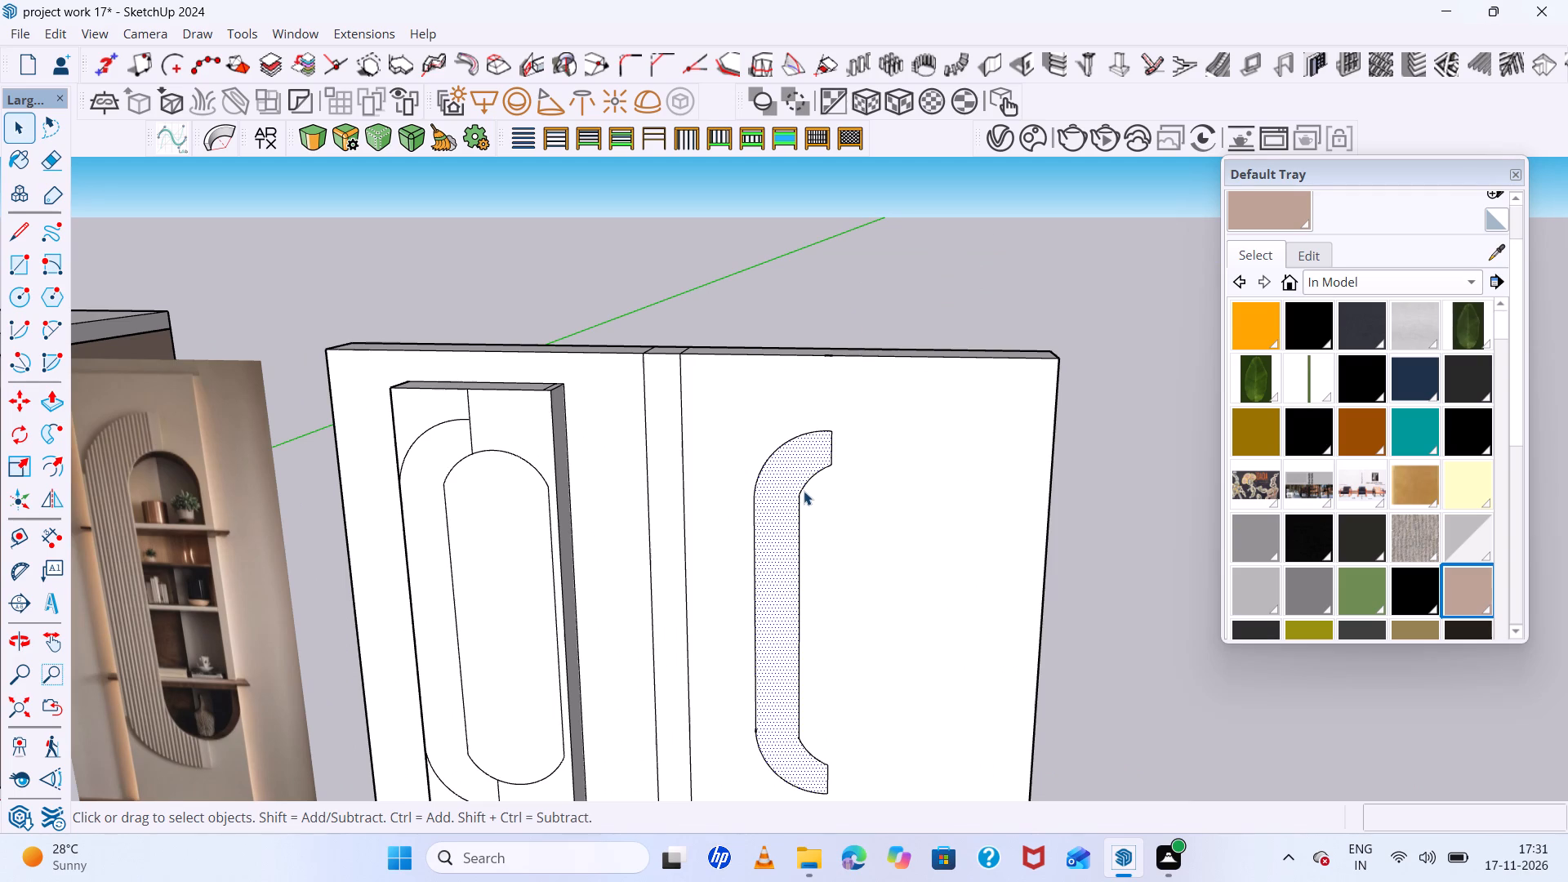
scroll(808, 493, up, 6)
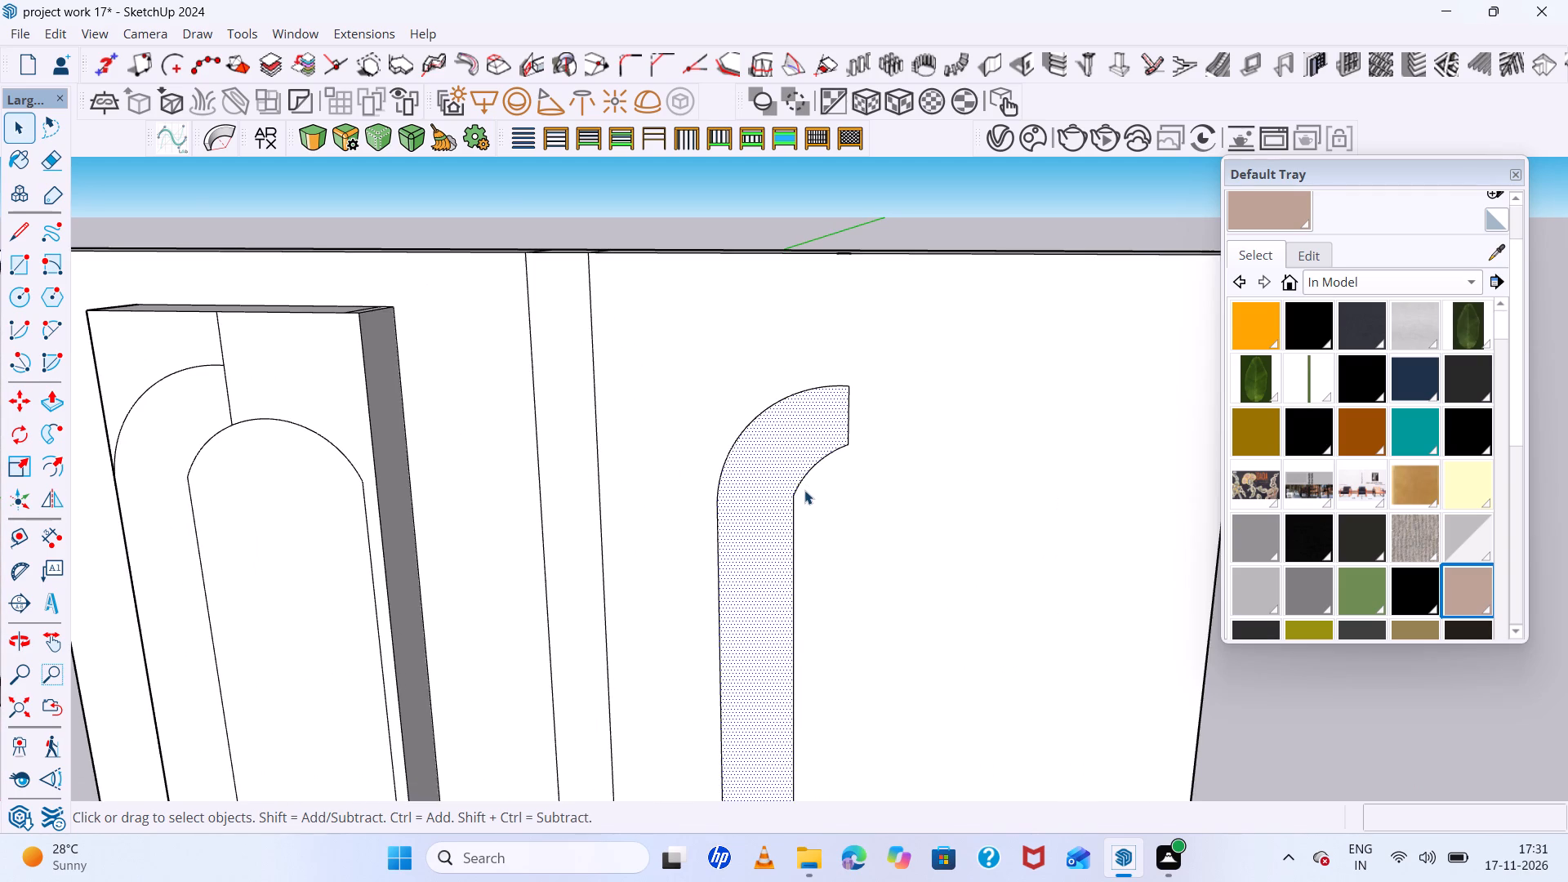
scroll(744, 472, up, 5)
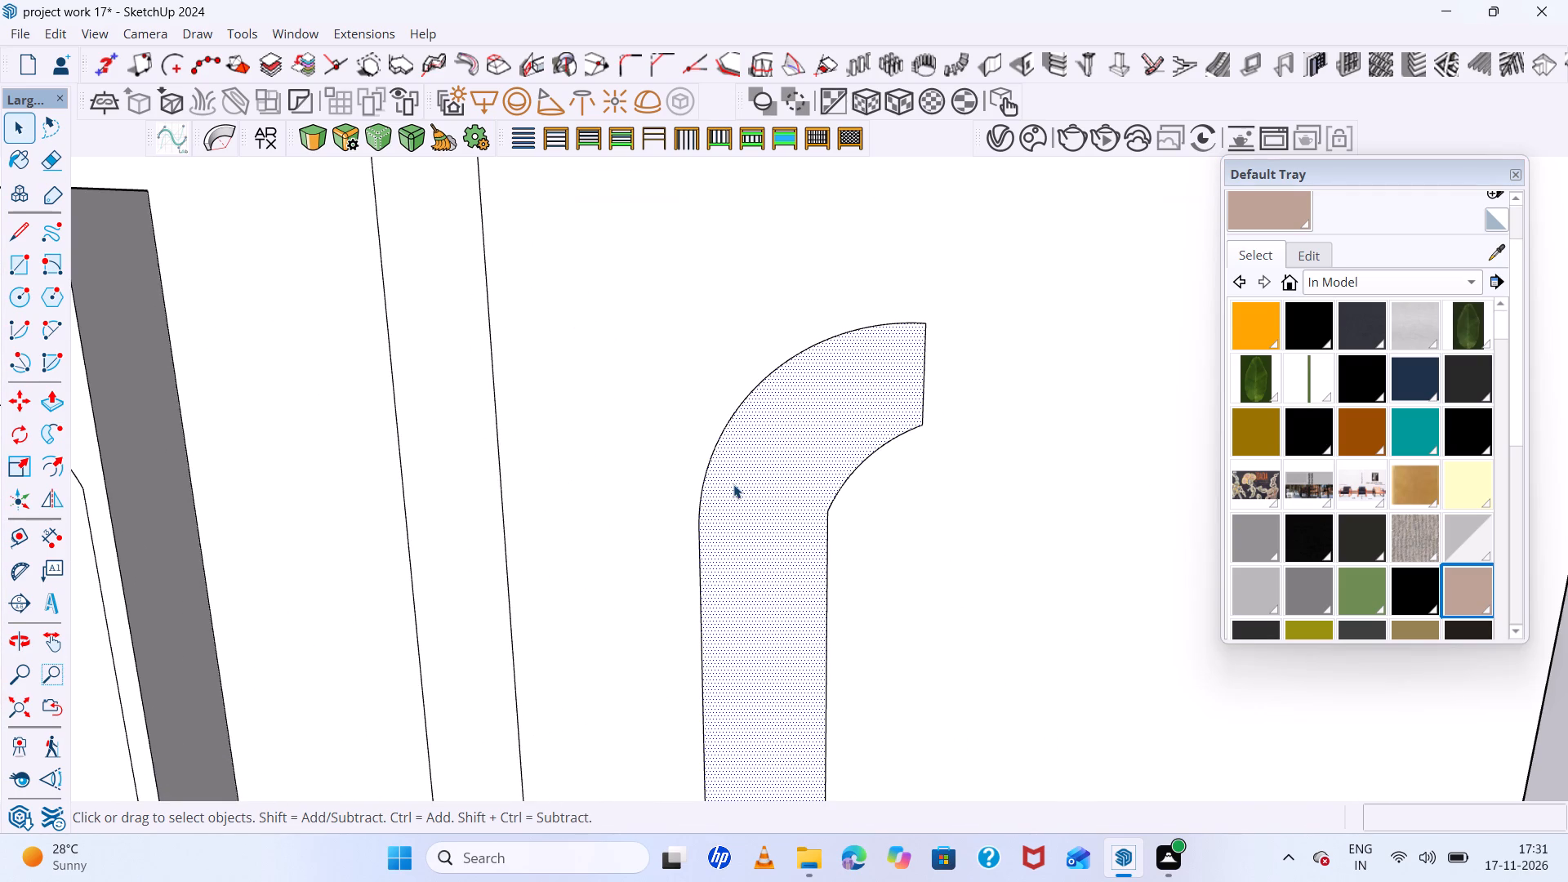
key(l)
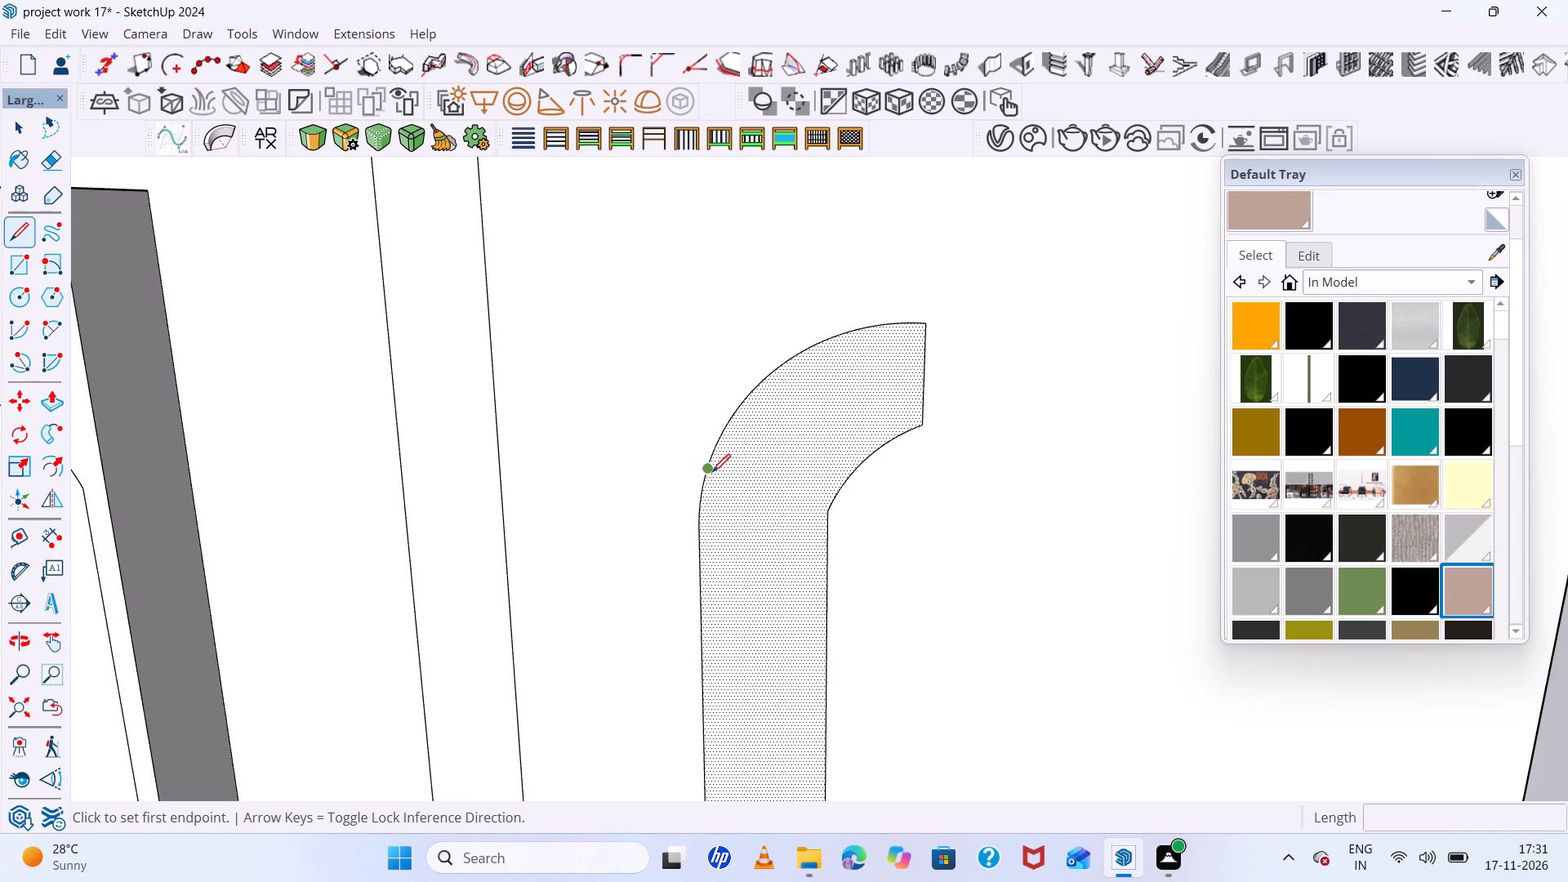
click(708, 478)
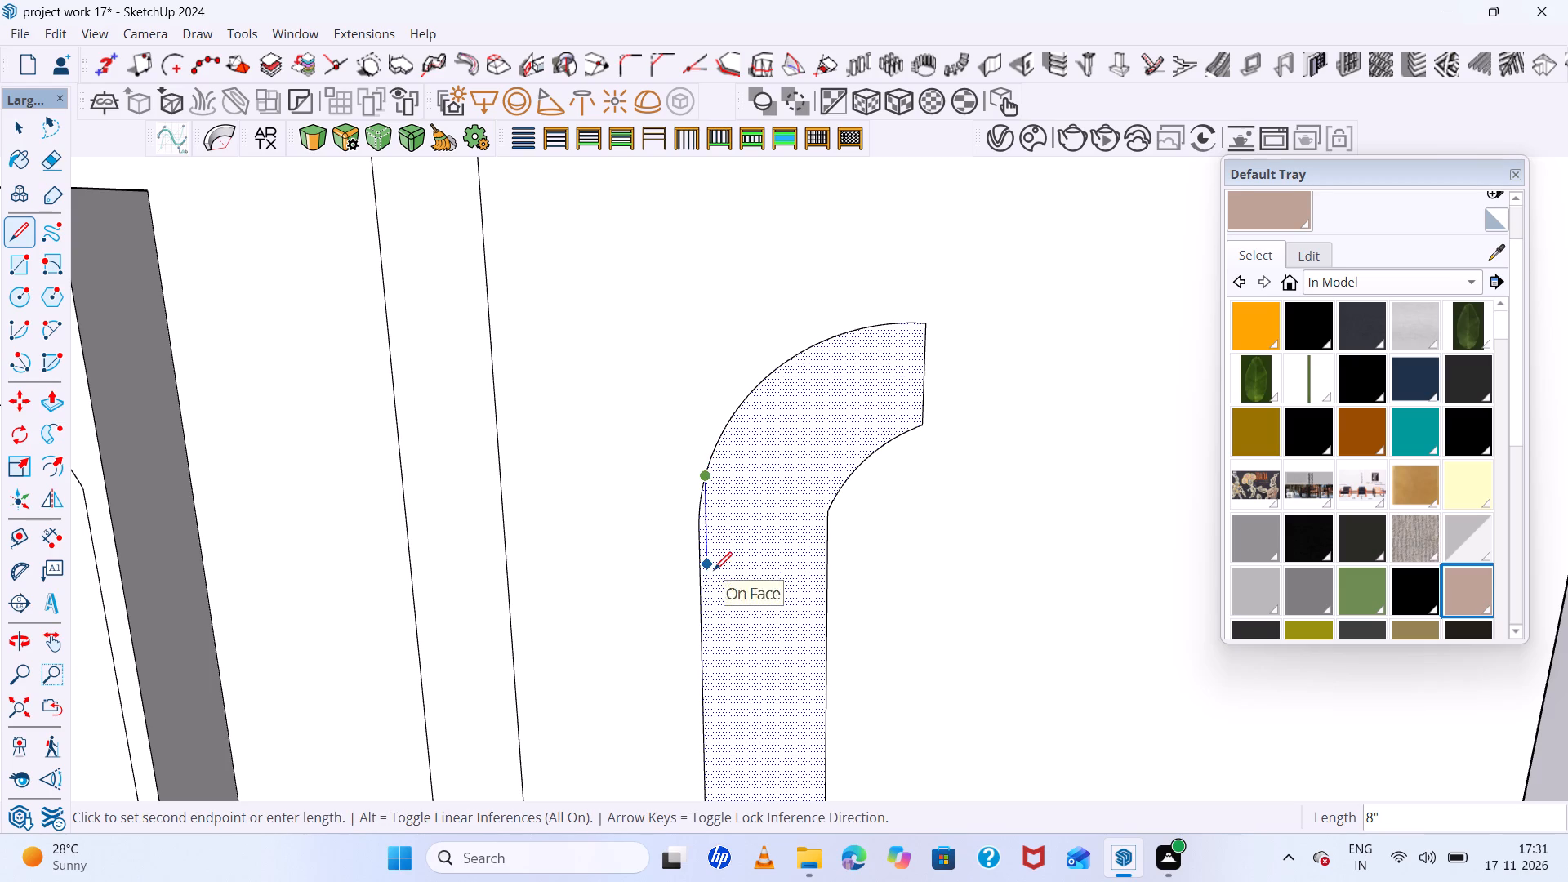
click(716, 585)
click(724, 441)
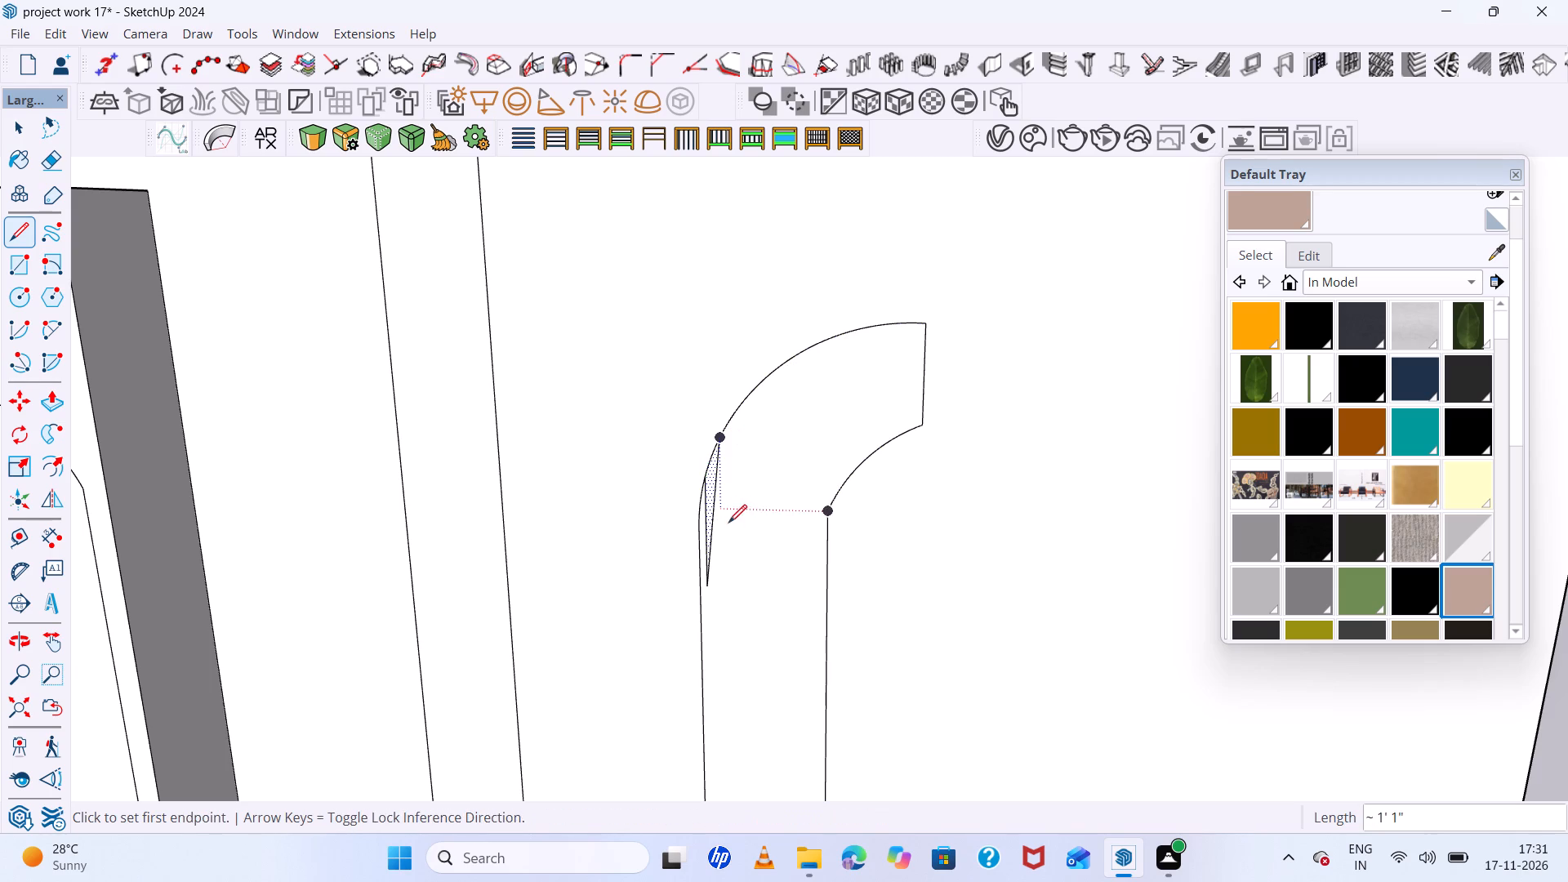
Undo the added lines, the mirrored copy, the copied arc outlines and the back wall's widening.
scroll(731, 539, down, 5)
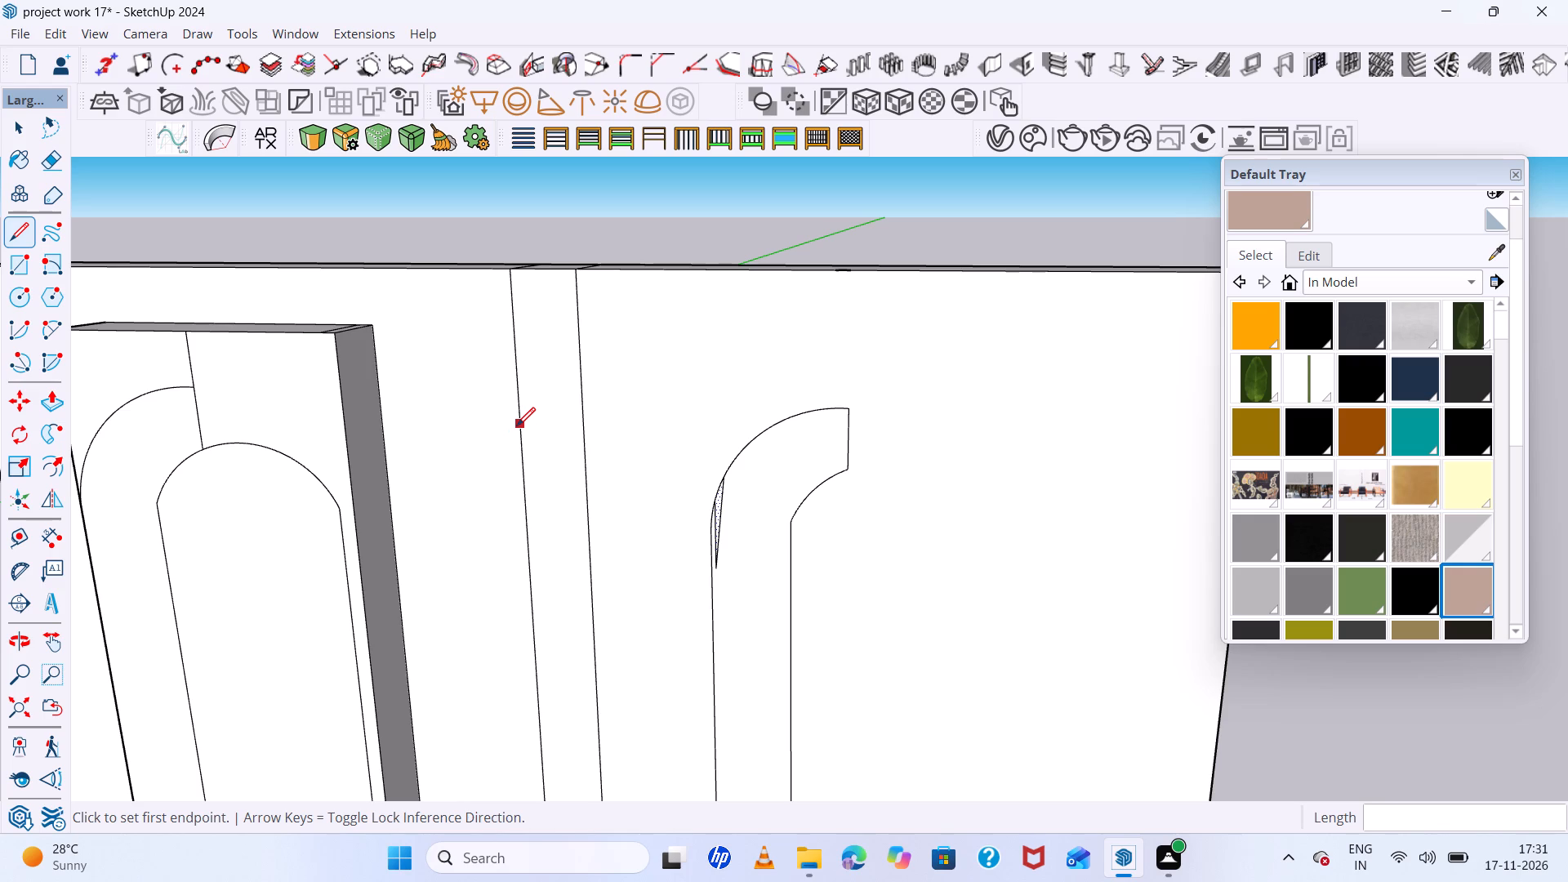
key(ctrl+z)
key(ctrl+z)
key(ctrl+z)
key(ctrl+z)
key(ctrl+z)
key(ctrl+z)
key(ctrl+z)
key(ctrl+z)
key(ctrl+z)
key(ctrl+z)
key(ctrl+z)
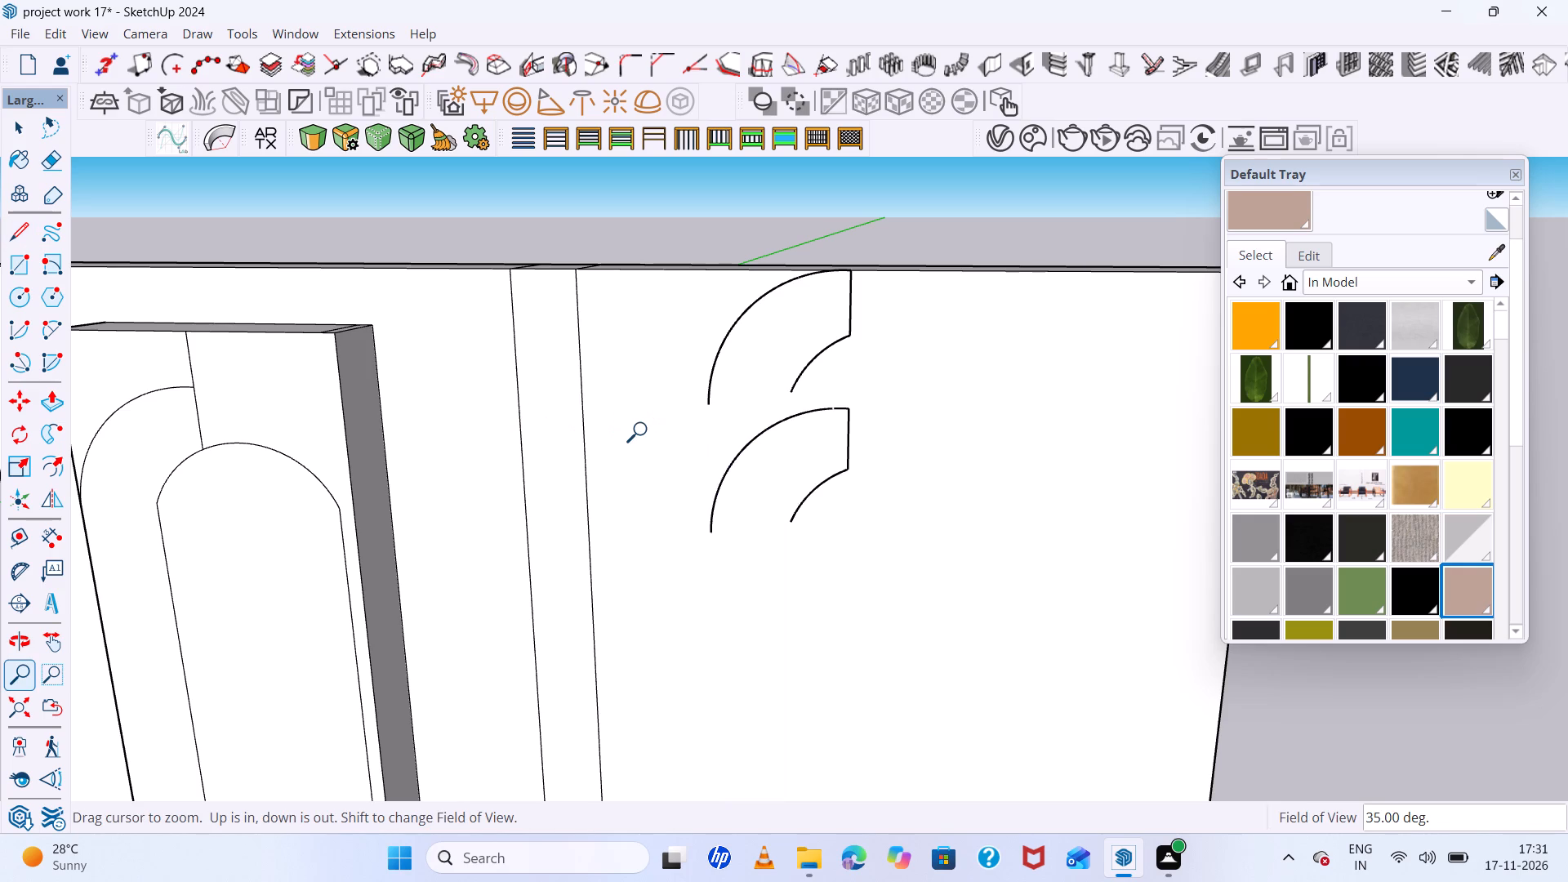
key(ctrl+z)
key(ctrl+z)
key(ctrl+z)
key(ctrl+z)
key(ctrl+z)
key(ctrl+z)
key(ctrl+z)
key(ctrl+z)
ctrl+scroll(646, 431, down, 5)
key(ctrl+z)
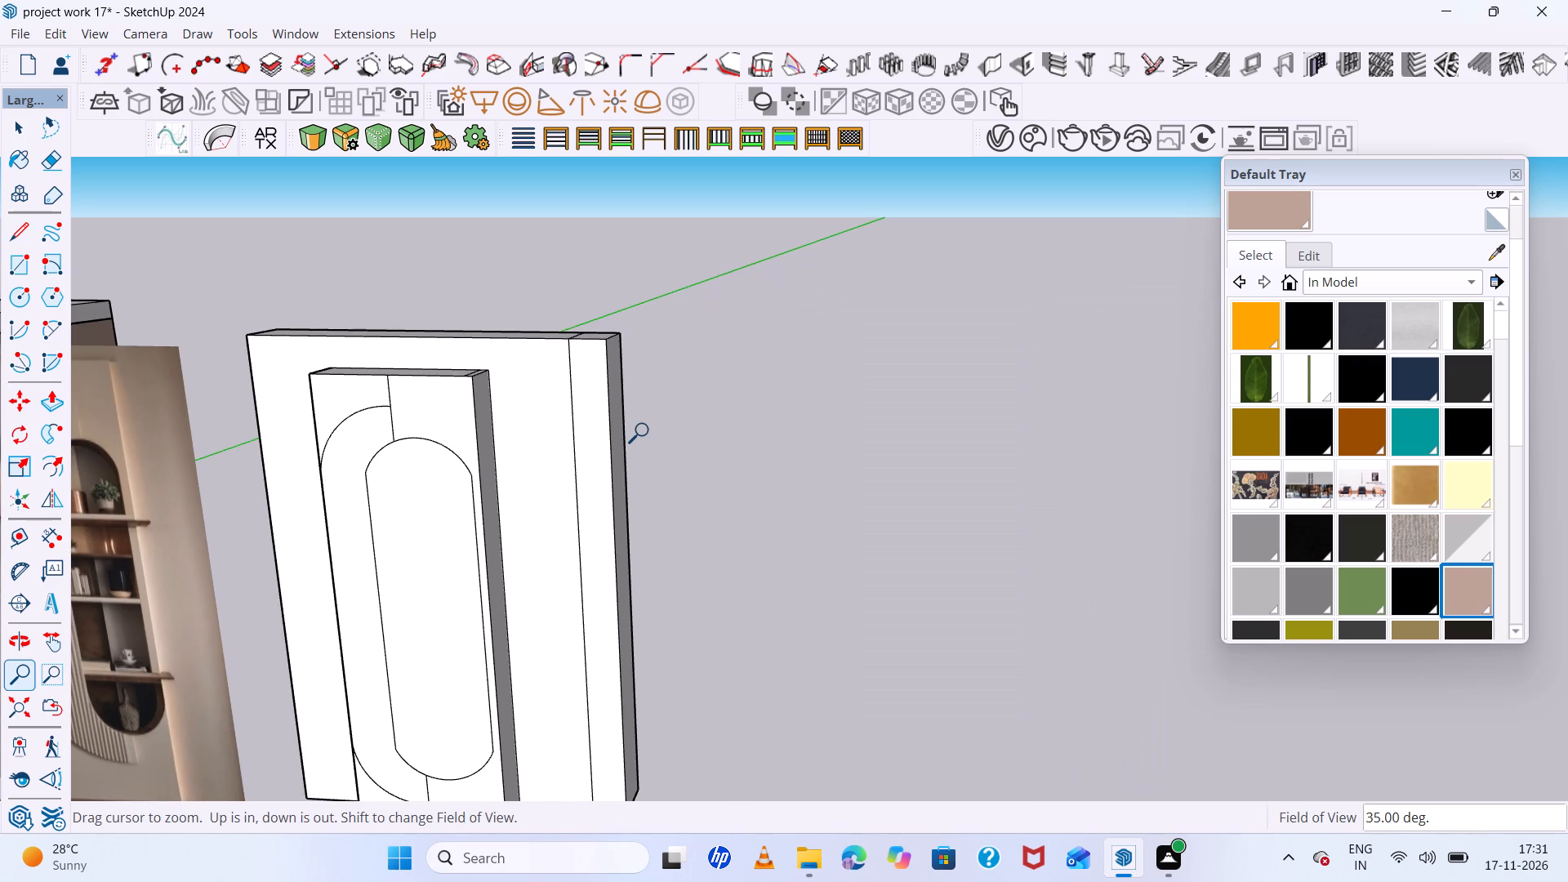
Offset the fluted arch face beside the niche inward by about 1".
scroll(646, 431, down, 5)
middle_drag(642, 425, 617, 338)
scroll(472, 429, up, 12)
key(space)
middle_drag(474, 423, 498, 413)
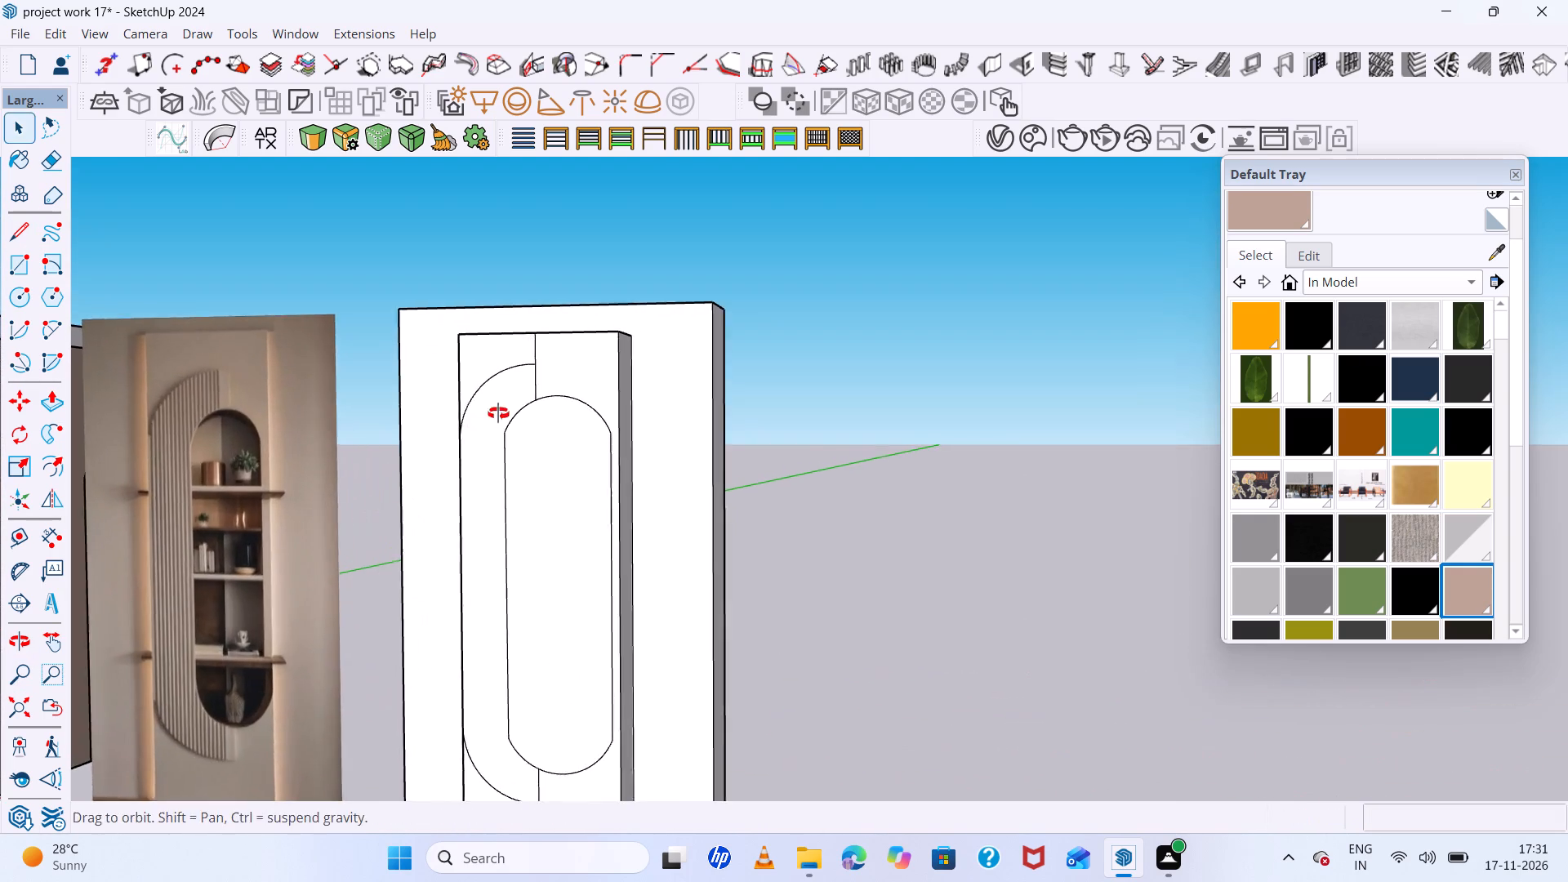
middle_drag(498, 413, 608, 383)
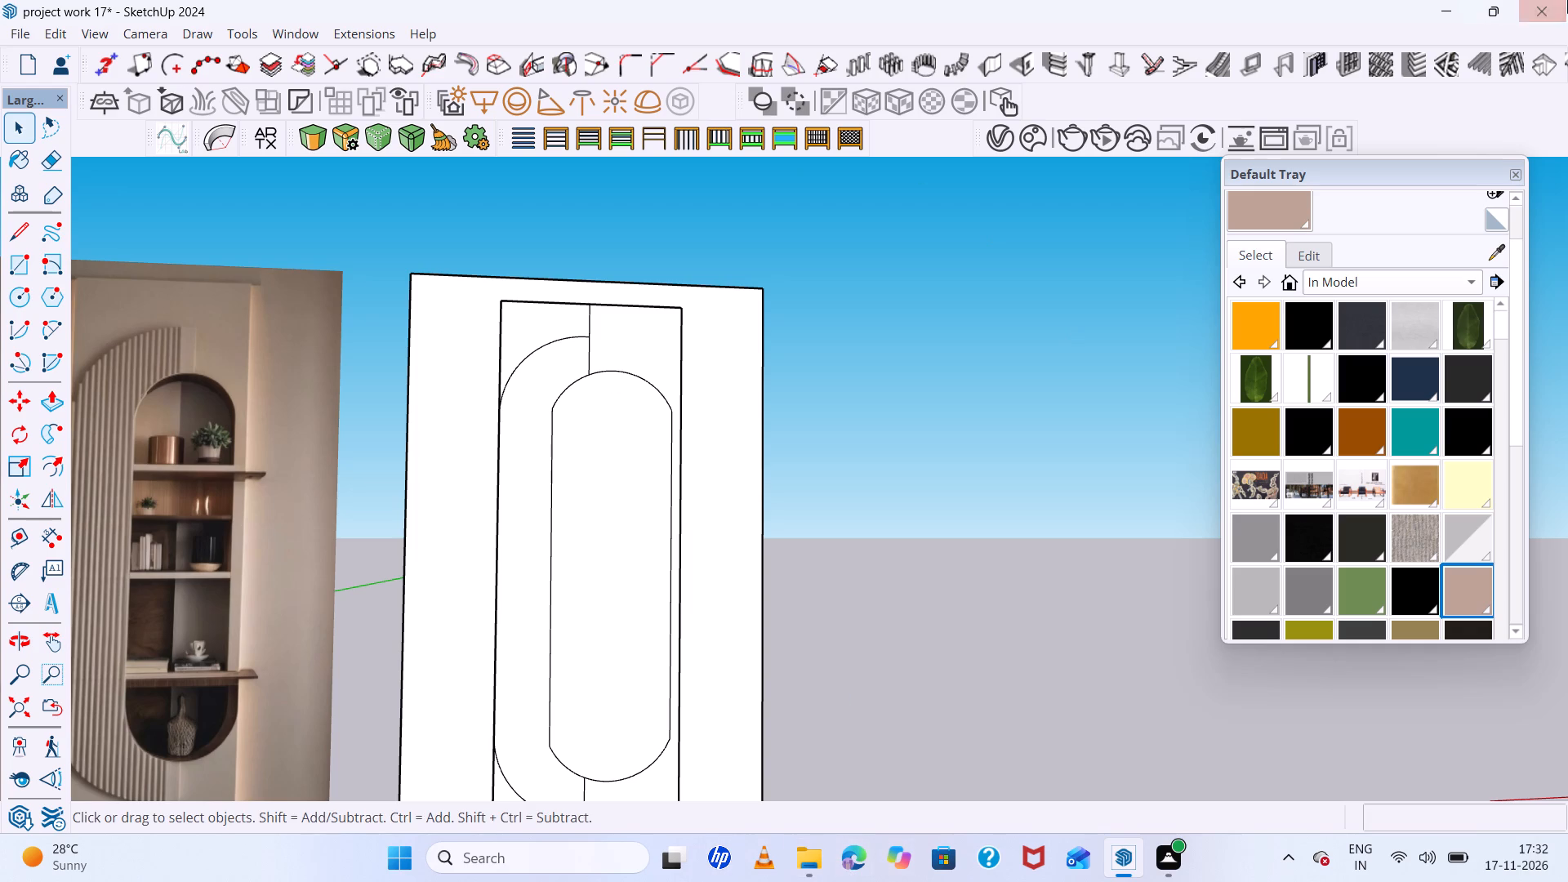
scroll(354, 0, up, 1)
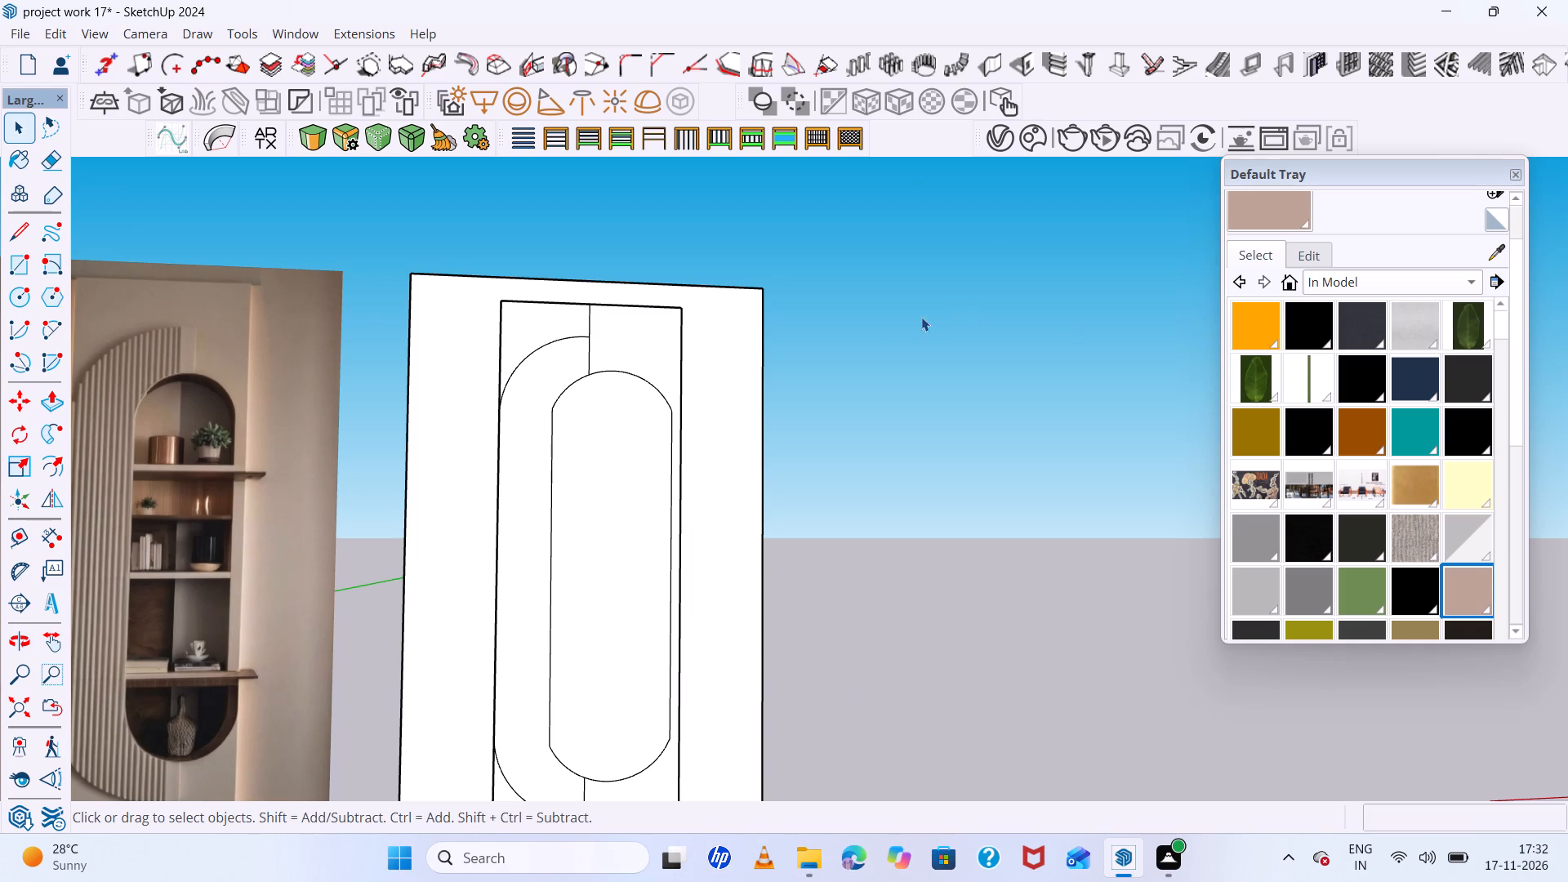
scroll(553, 389, down, 5)
middle_drag(555, 371, 706, 495)
scroll(510, 339, up, 20)
middle_drag(510, 404, 511, 405)
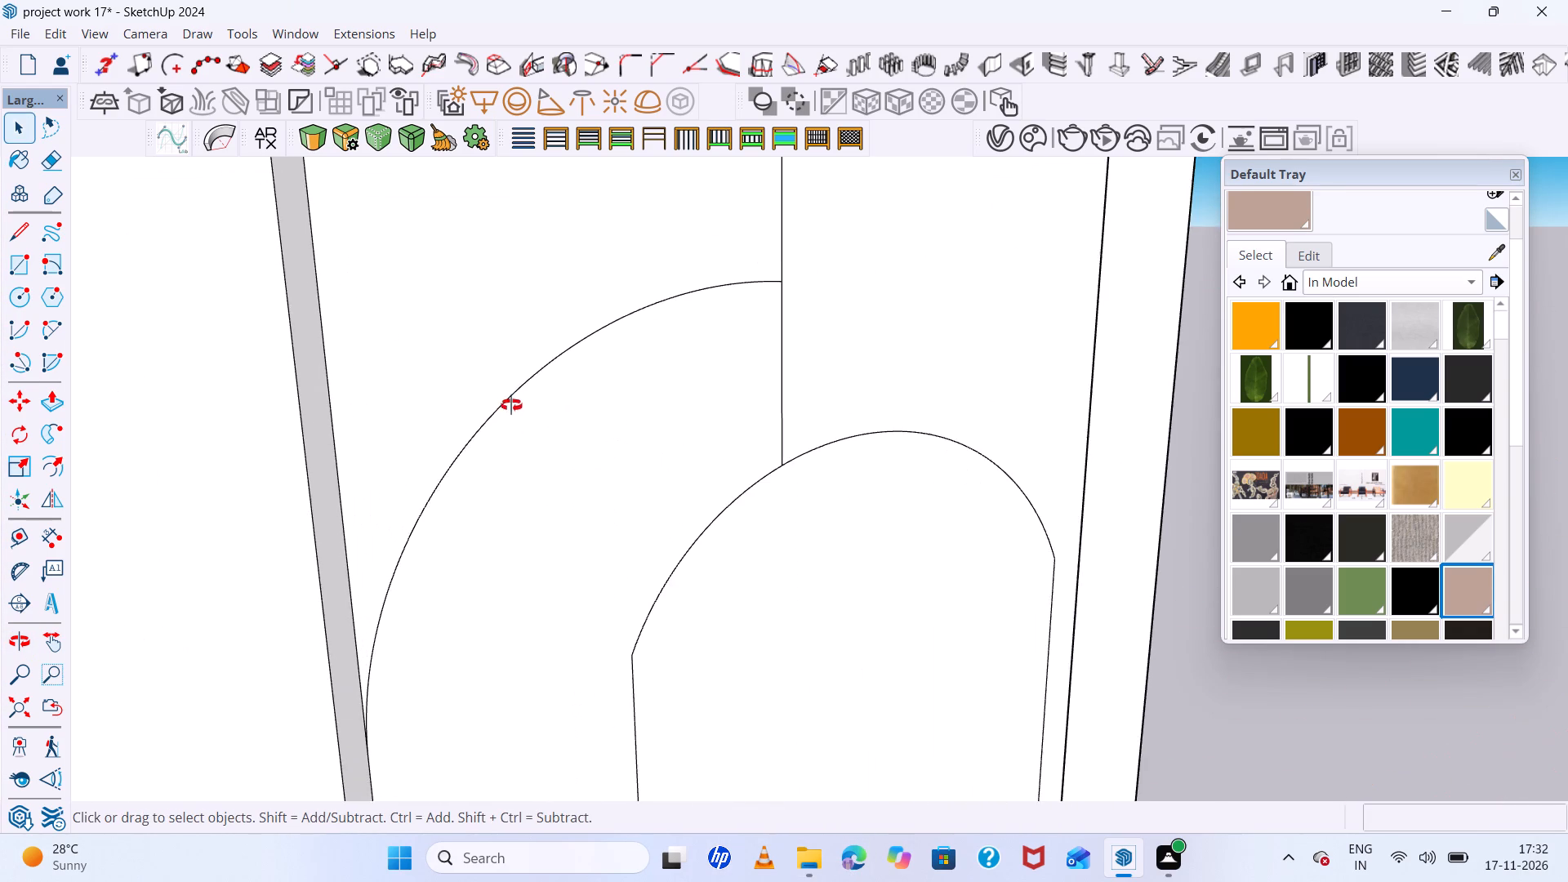
middle_drag(511, 405, 552, 453)
click(555, 434)
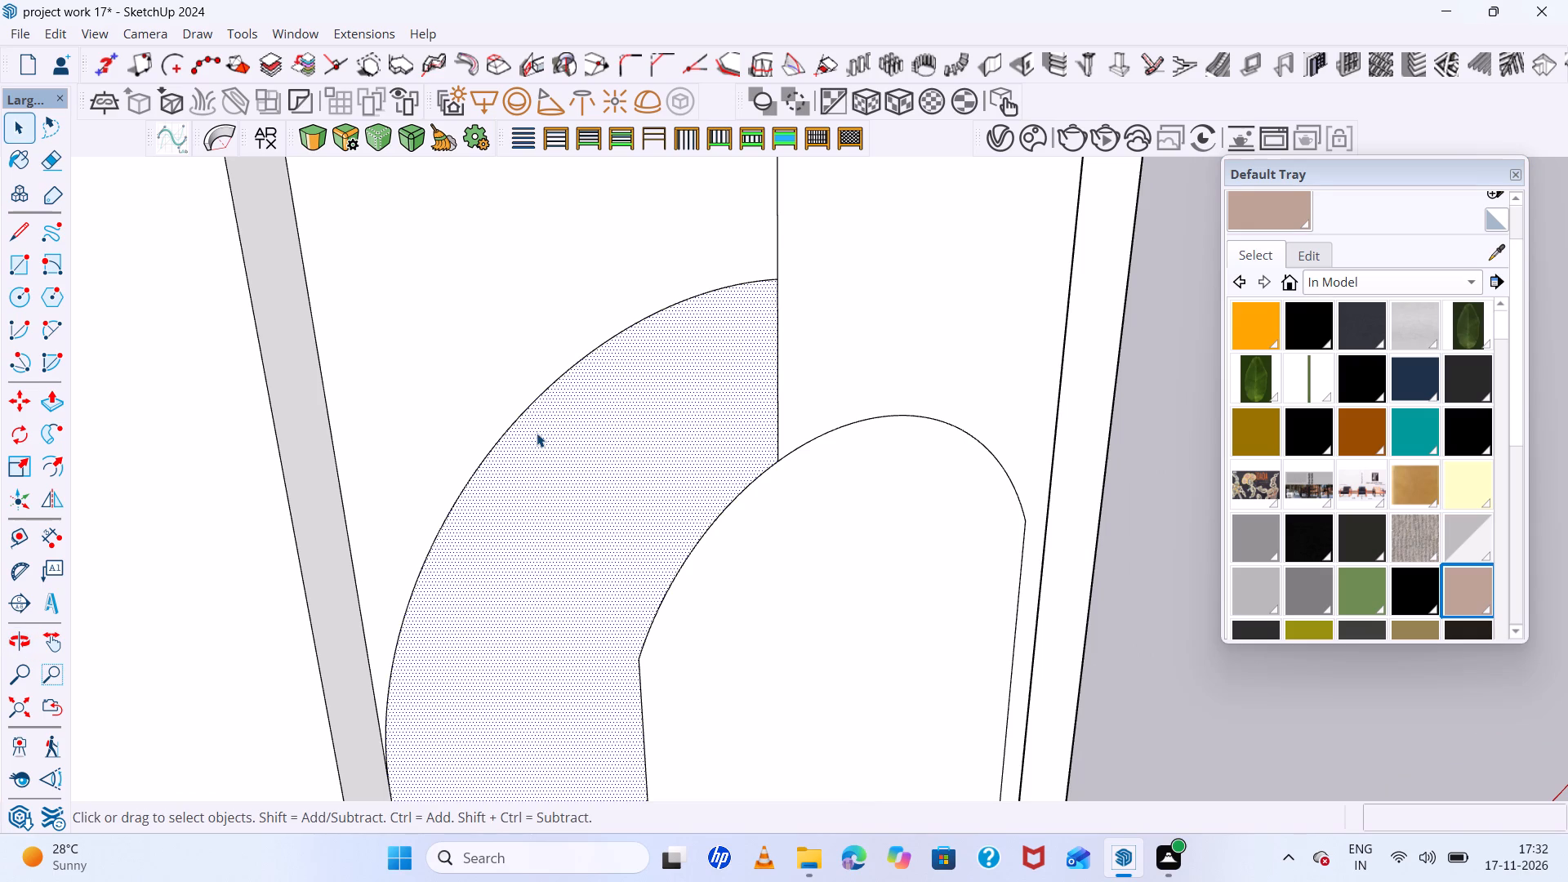
key(f)
click(511, 421)
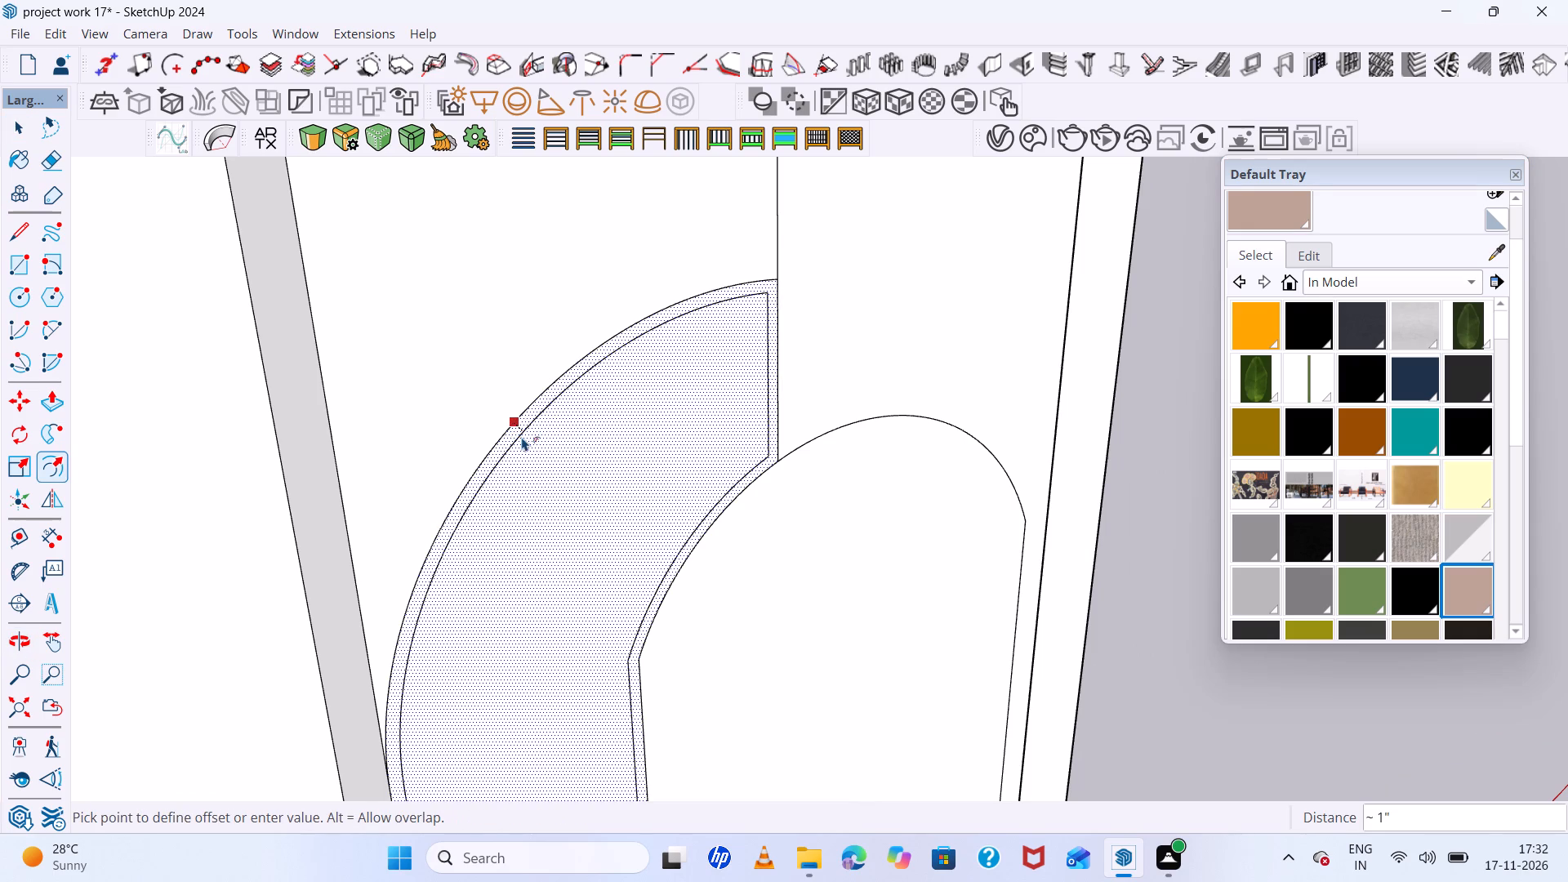
click(525, 442)
key(space)
Draw a line about 1" long from the offset outline's top corner to the arch's straight vertical end edge.
scroll(757, 343, up, 6)
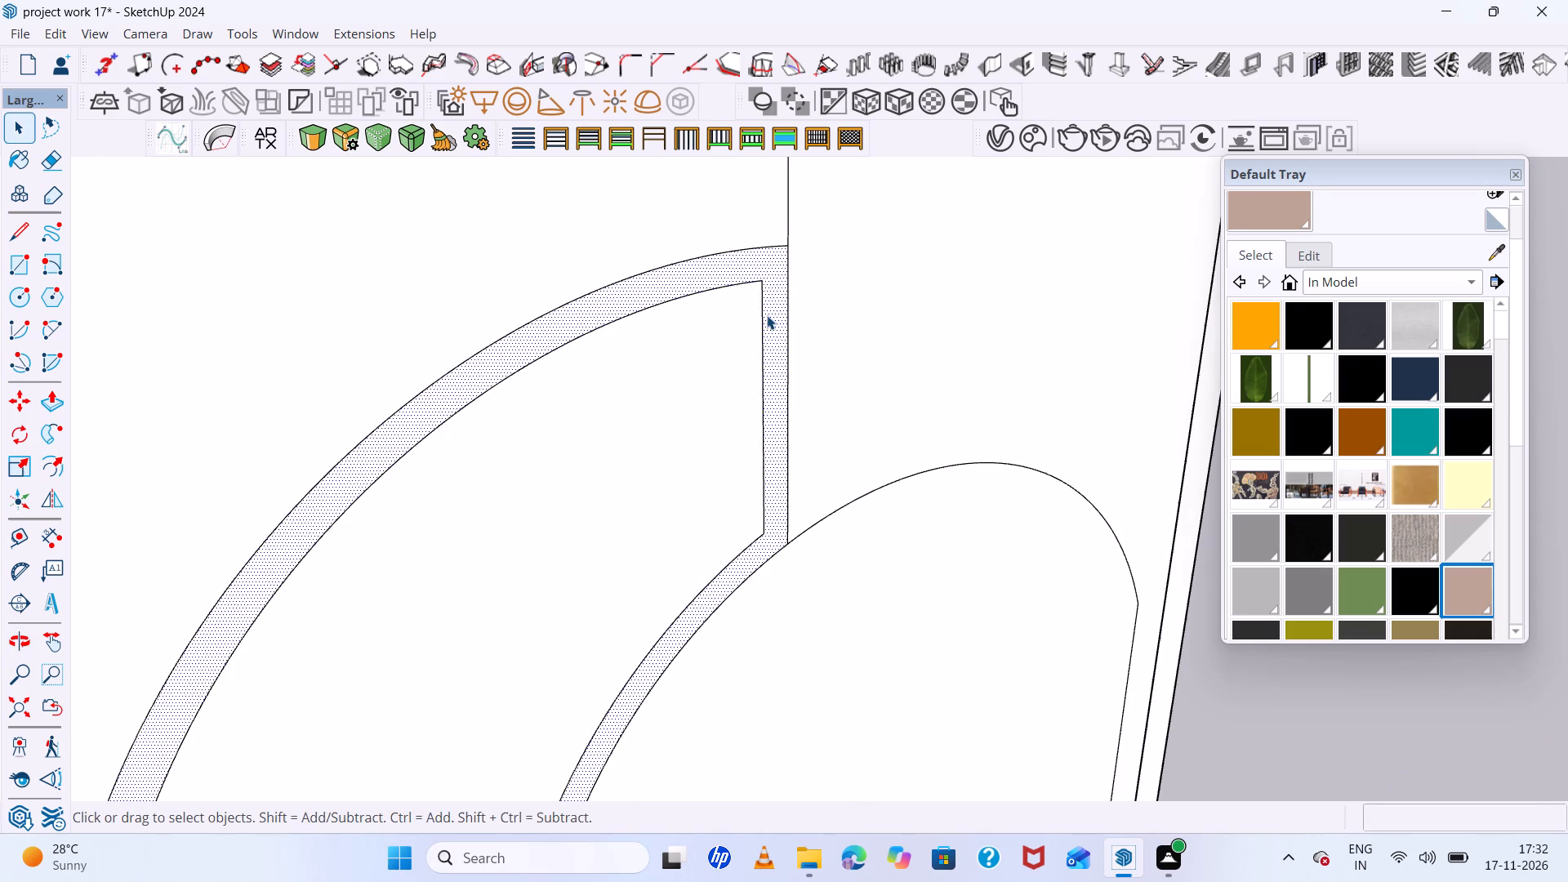
key(l)
click(759, 283)
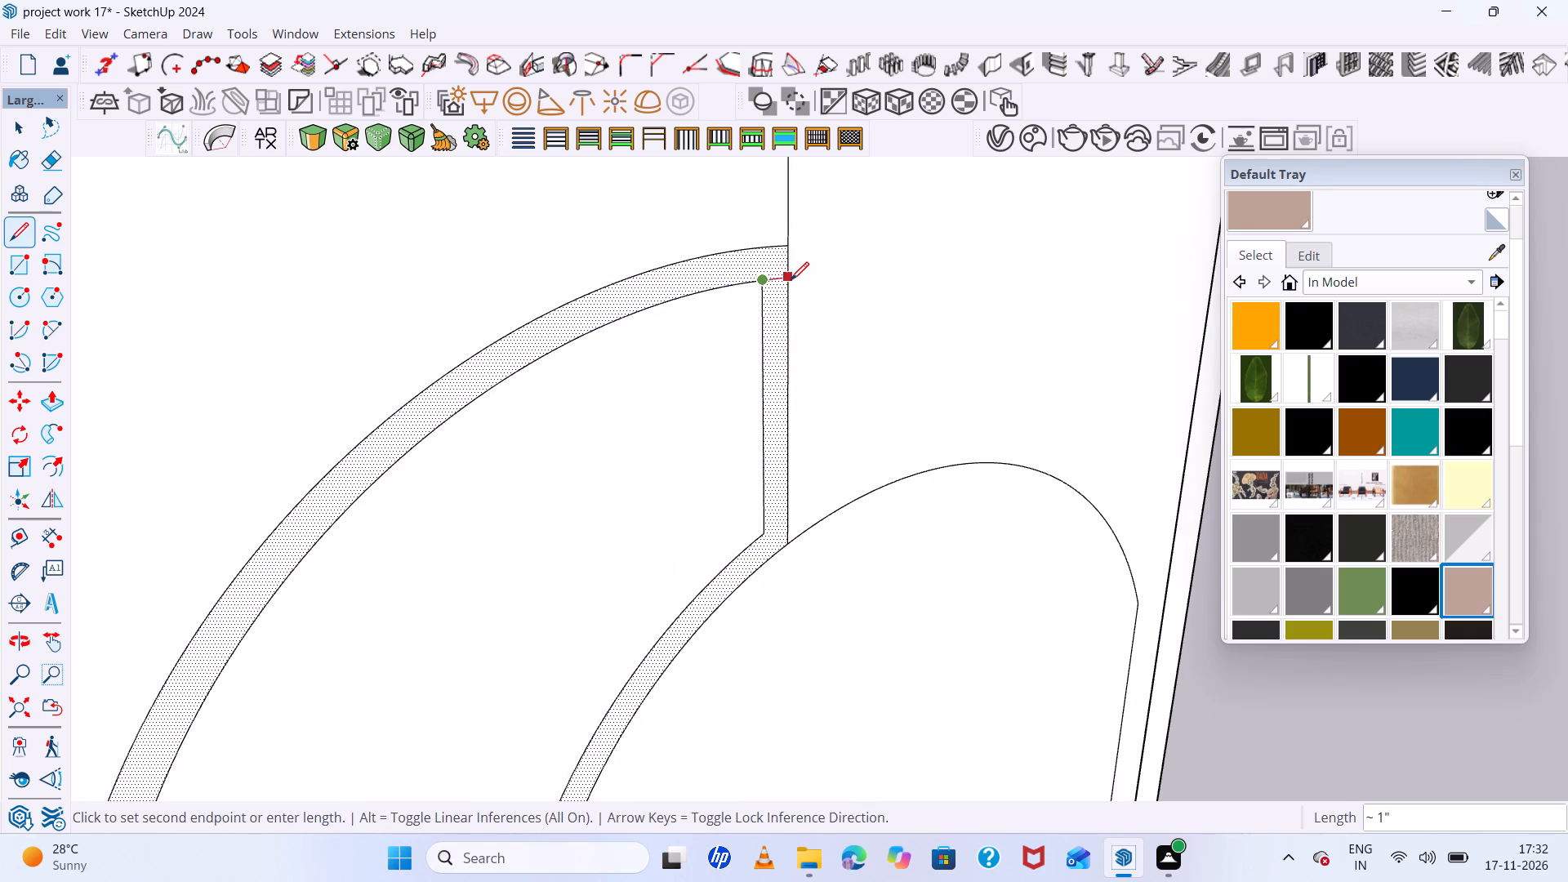
click(791, 280)
scroll(817, 332, down, 10)
scroll(644, 665, up, 10)
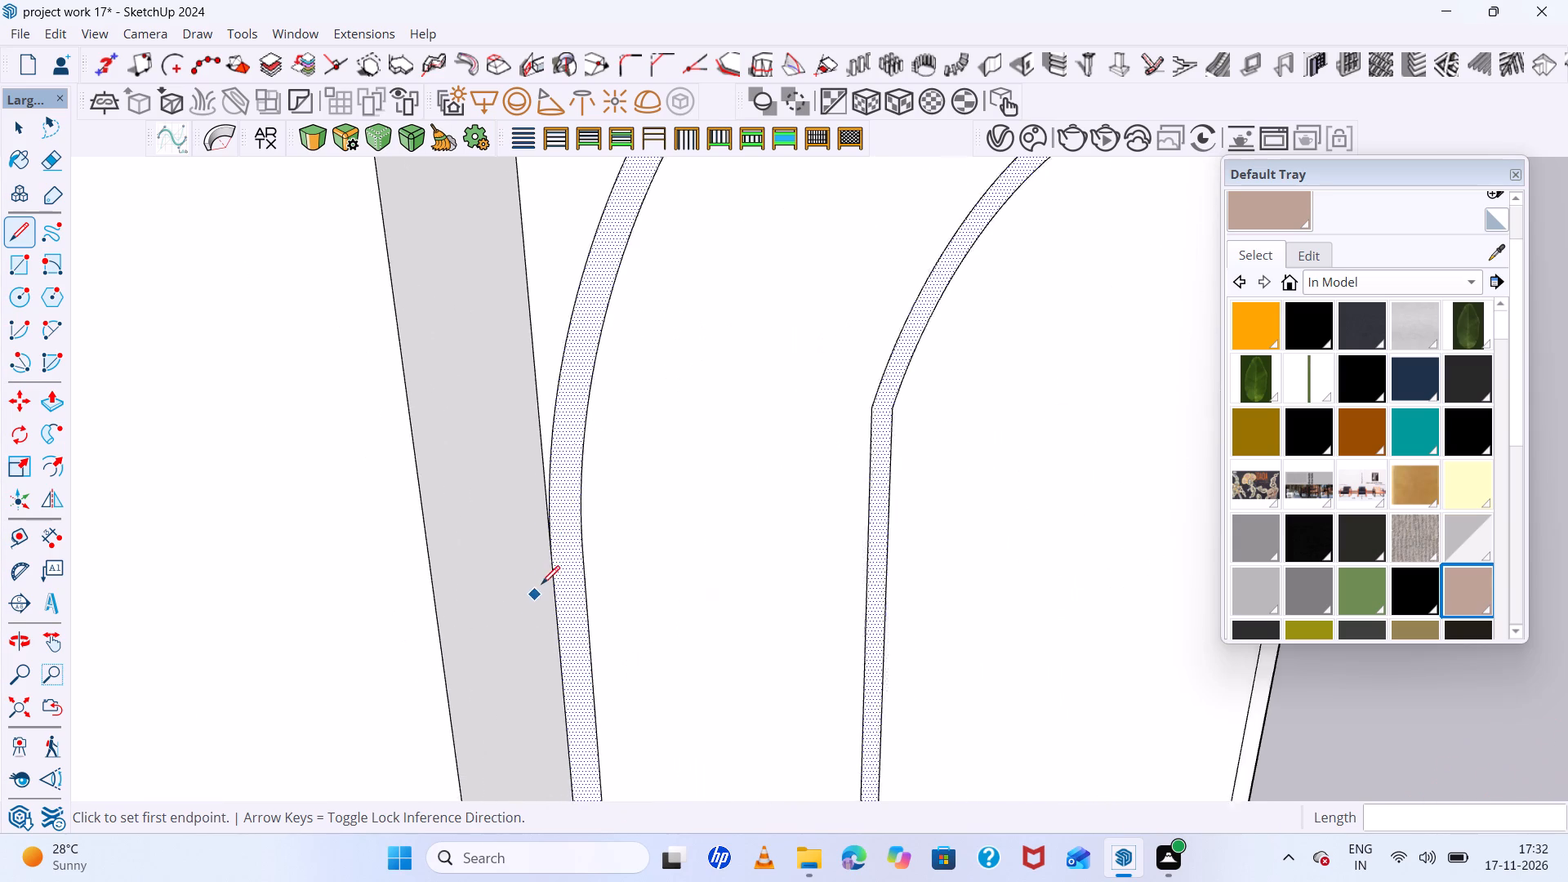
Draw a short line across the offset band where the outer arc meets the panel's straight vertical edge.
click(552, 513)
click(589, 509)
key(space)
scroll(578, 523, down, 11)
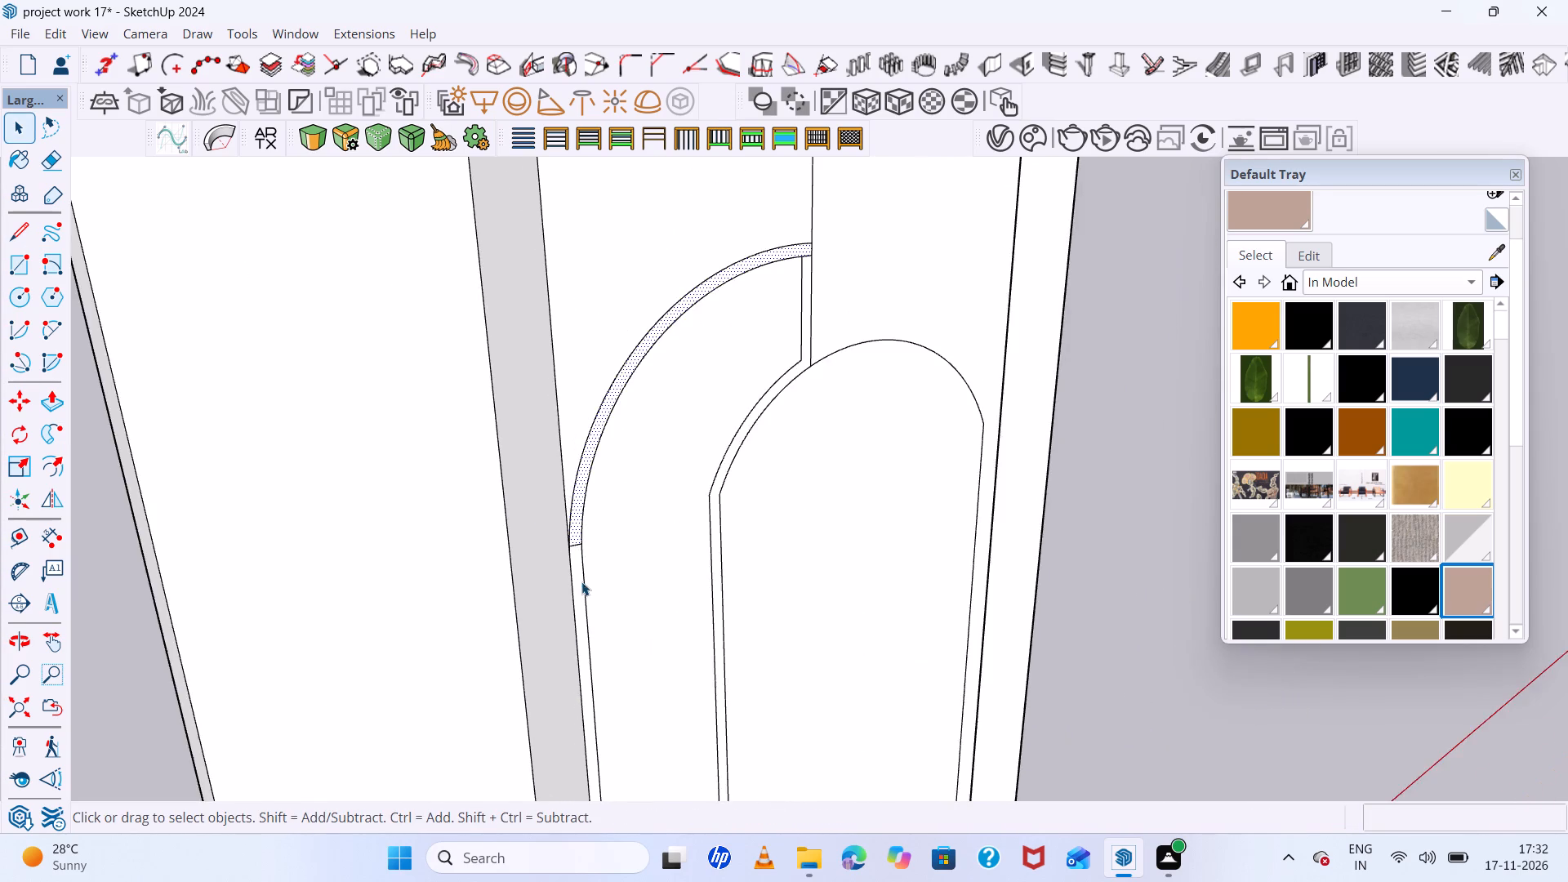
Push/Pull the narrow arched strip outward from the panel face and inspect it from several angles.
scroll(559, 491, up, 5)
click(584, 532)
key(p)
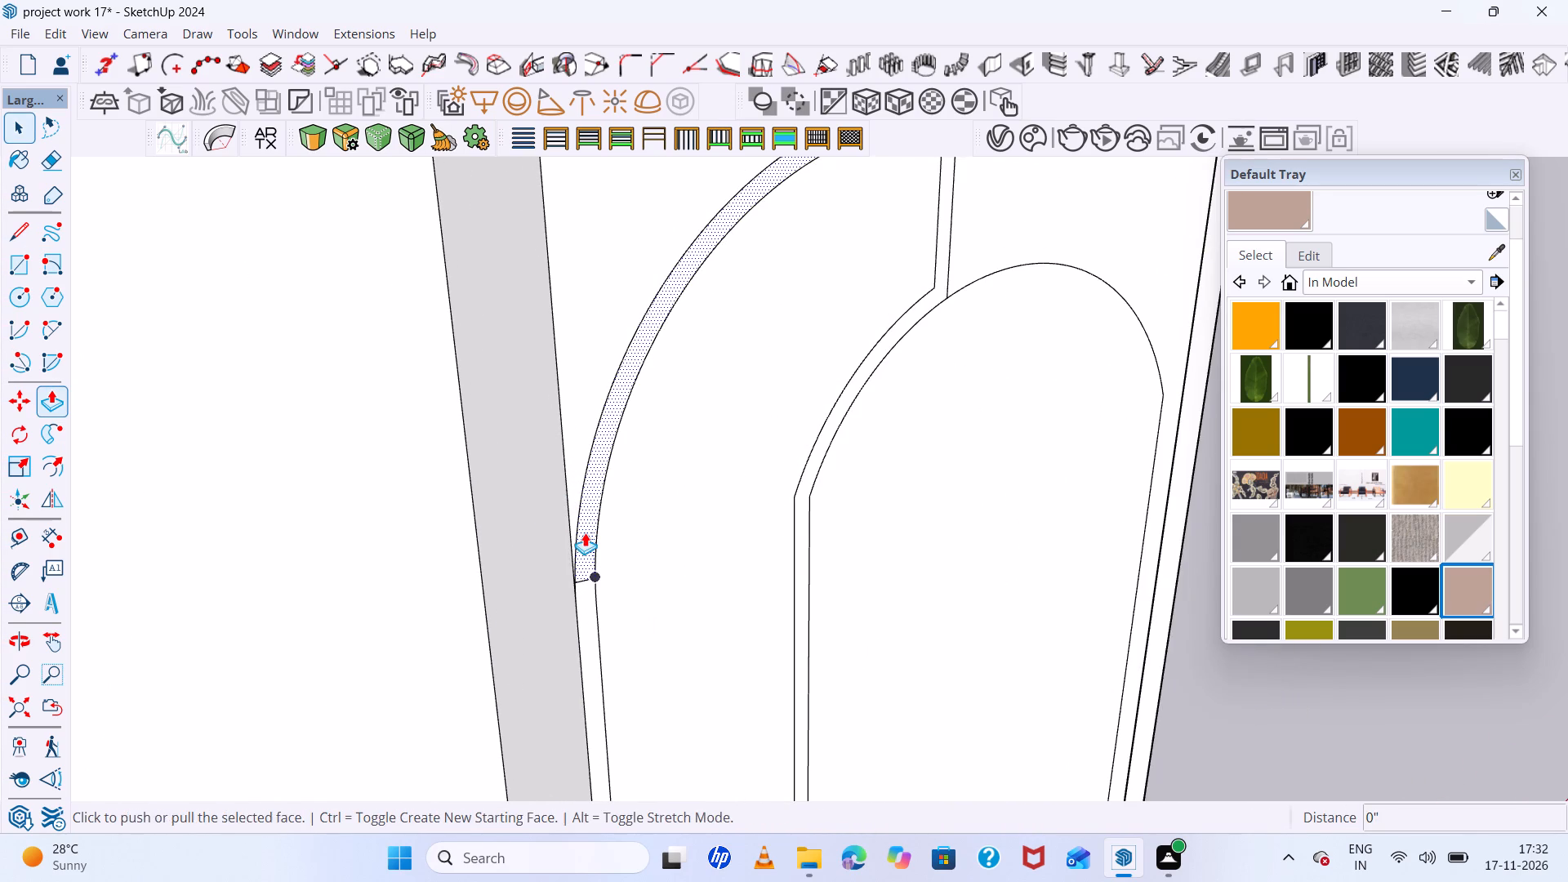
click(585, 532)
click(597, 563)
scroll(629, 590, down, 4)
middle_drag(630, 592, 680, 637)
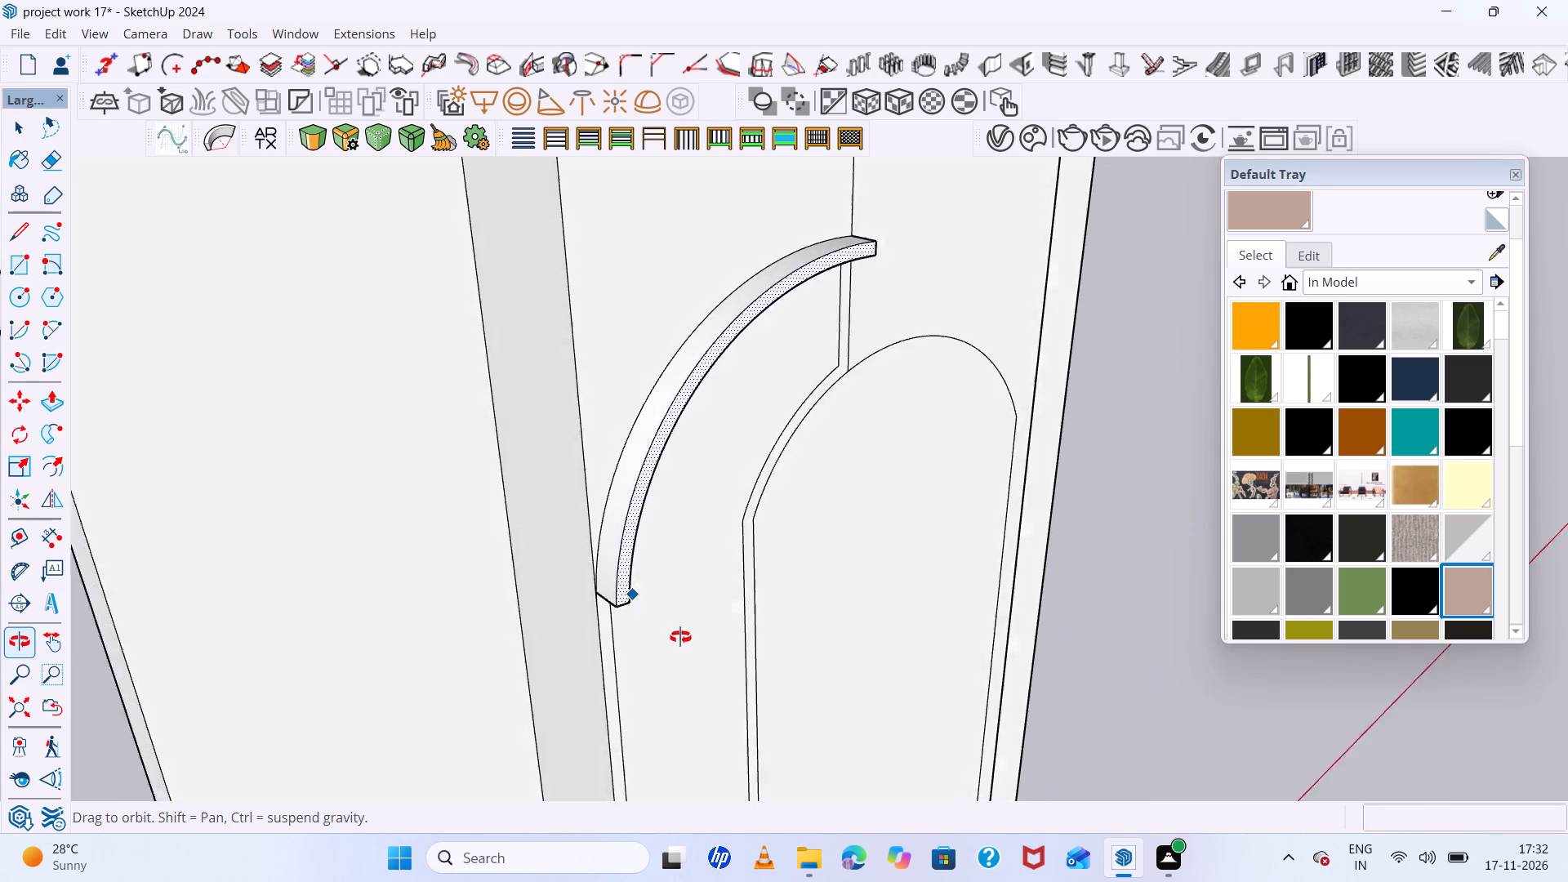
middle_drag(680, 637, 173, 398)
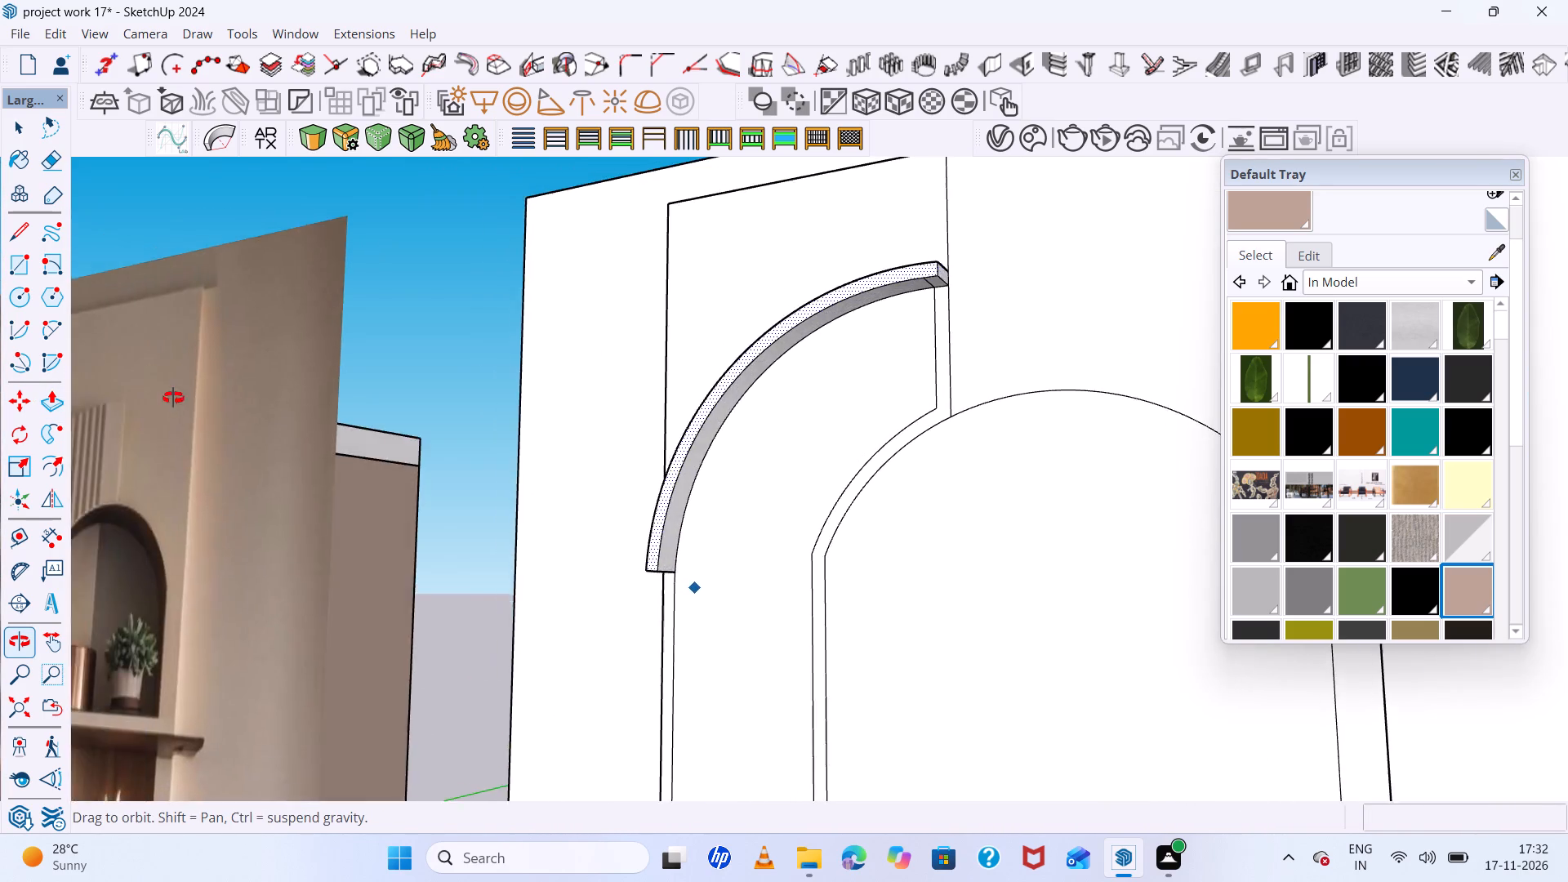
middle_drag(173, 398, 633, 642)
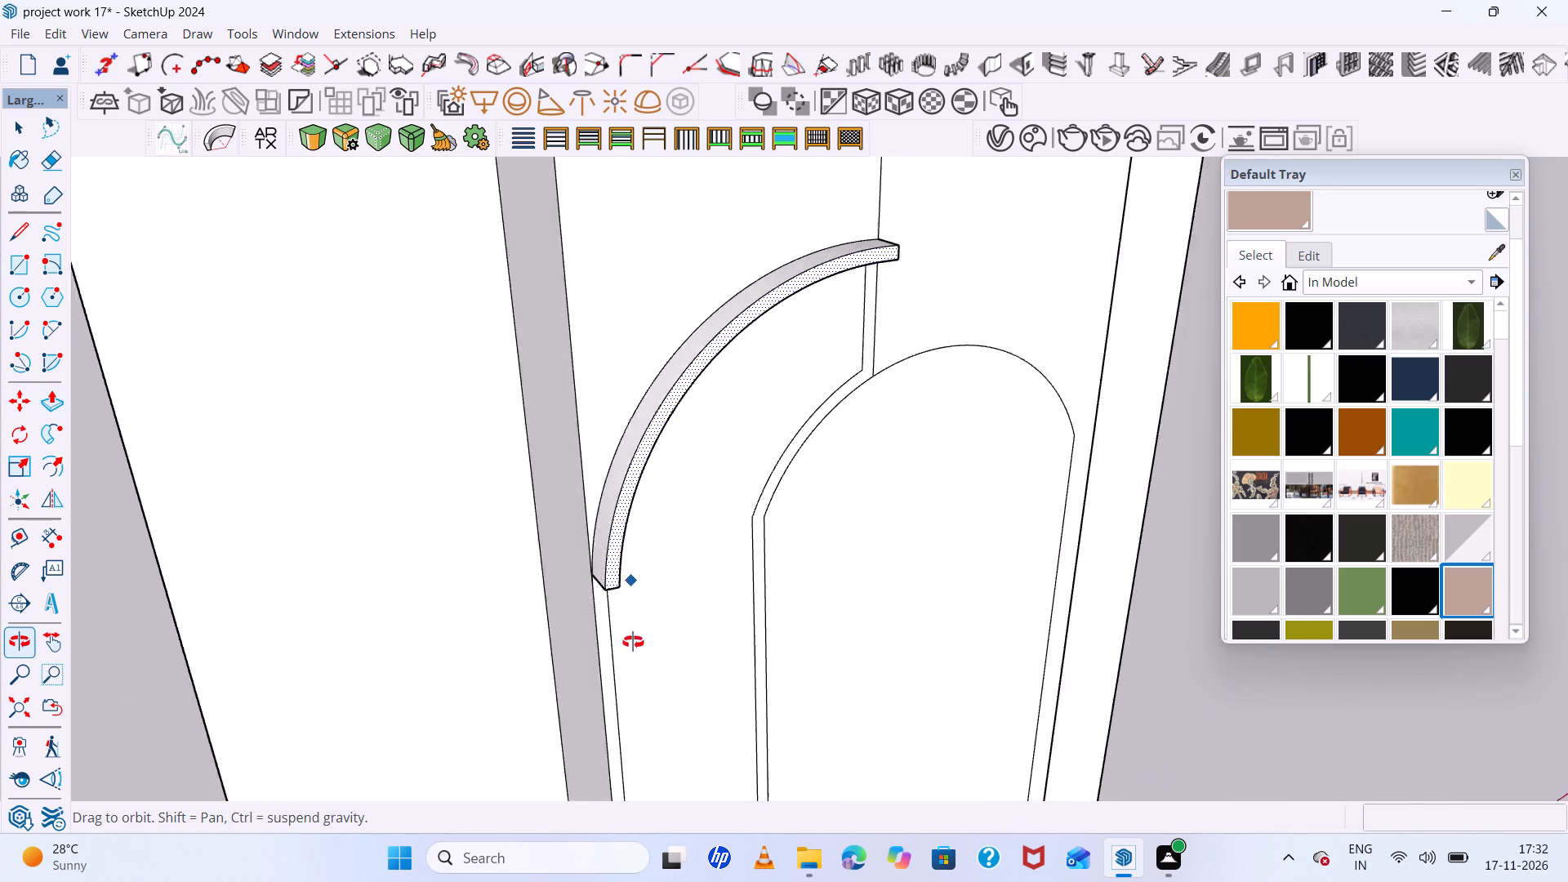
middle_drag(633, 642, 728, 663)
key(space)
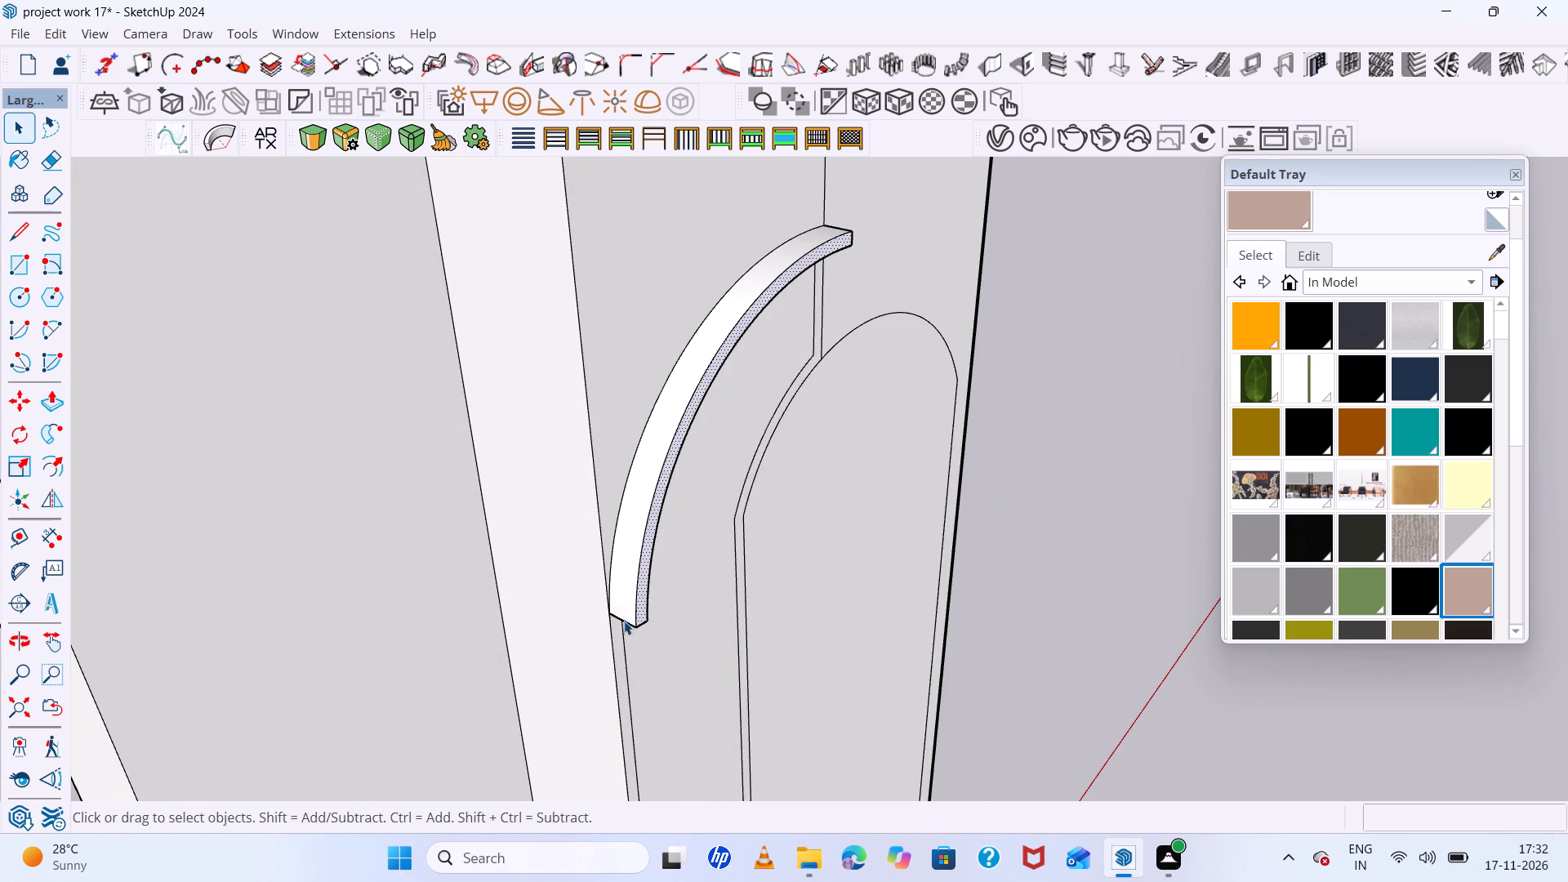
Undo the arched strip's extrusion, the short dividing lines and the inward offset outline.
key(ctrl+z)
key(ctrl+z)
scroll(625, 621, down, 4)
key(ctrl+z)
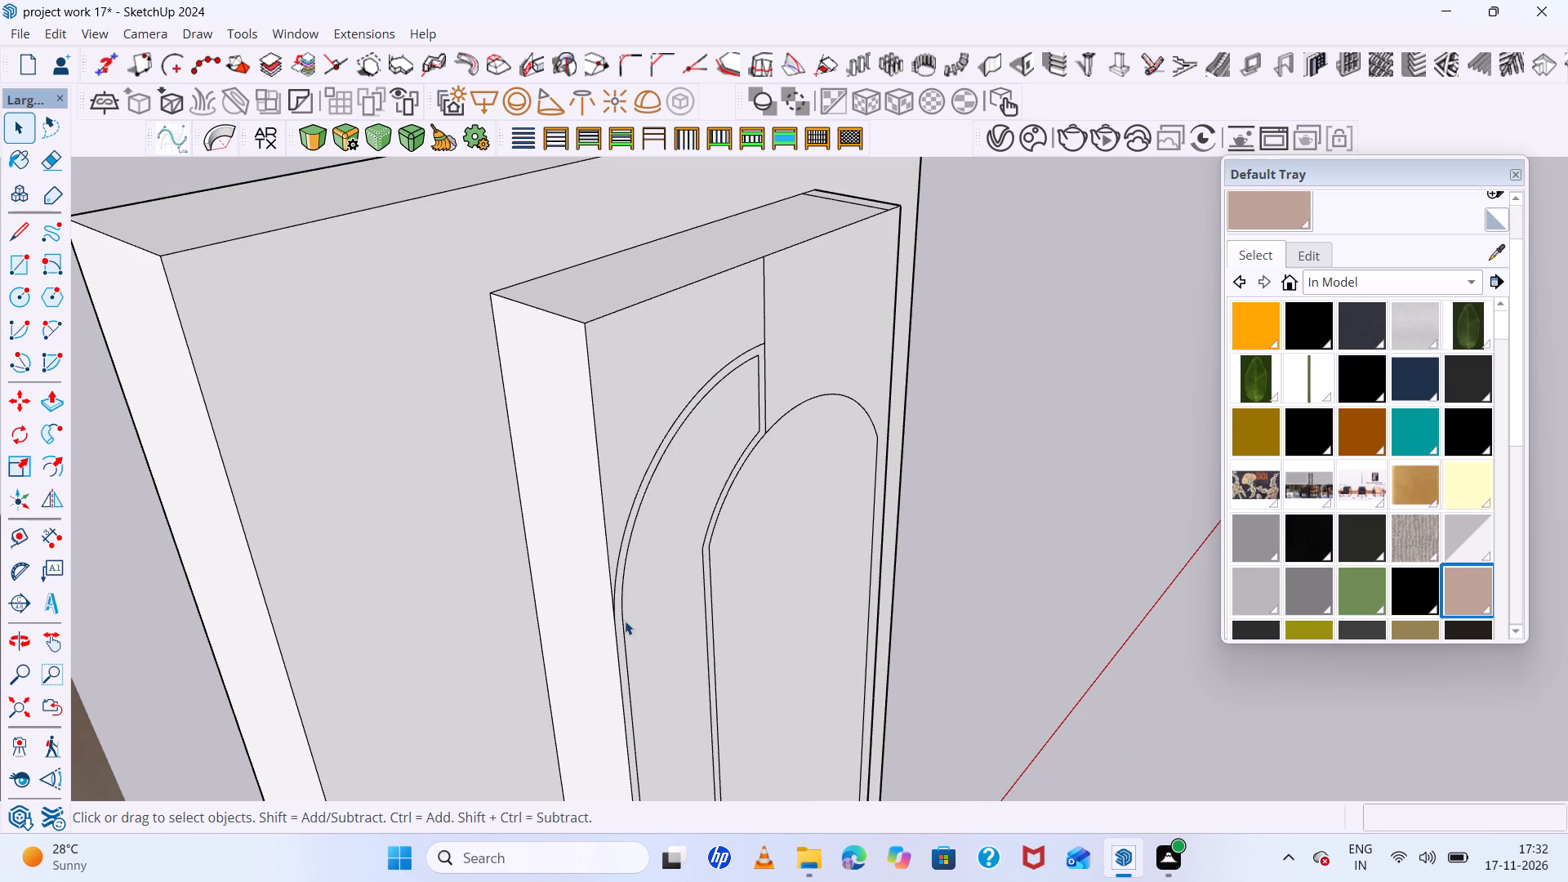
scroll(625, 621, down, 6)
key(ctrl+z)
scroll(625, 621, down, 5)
Copy the panel's straight vertical edge about 11" across, from the outer arc's lower end to the niche's side edge.
middle_drag(626, 625, 612, 590)
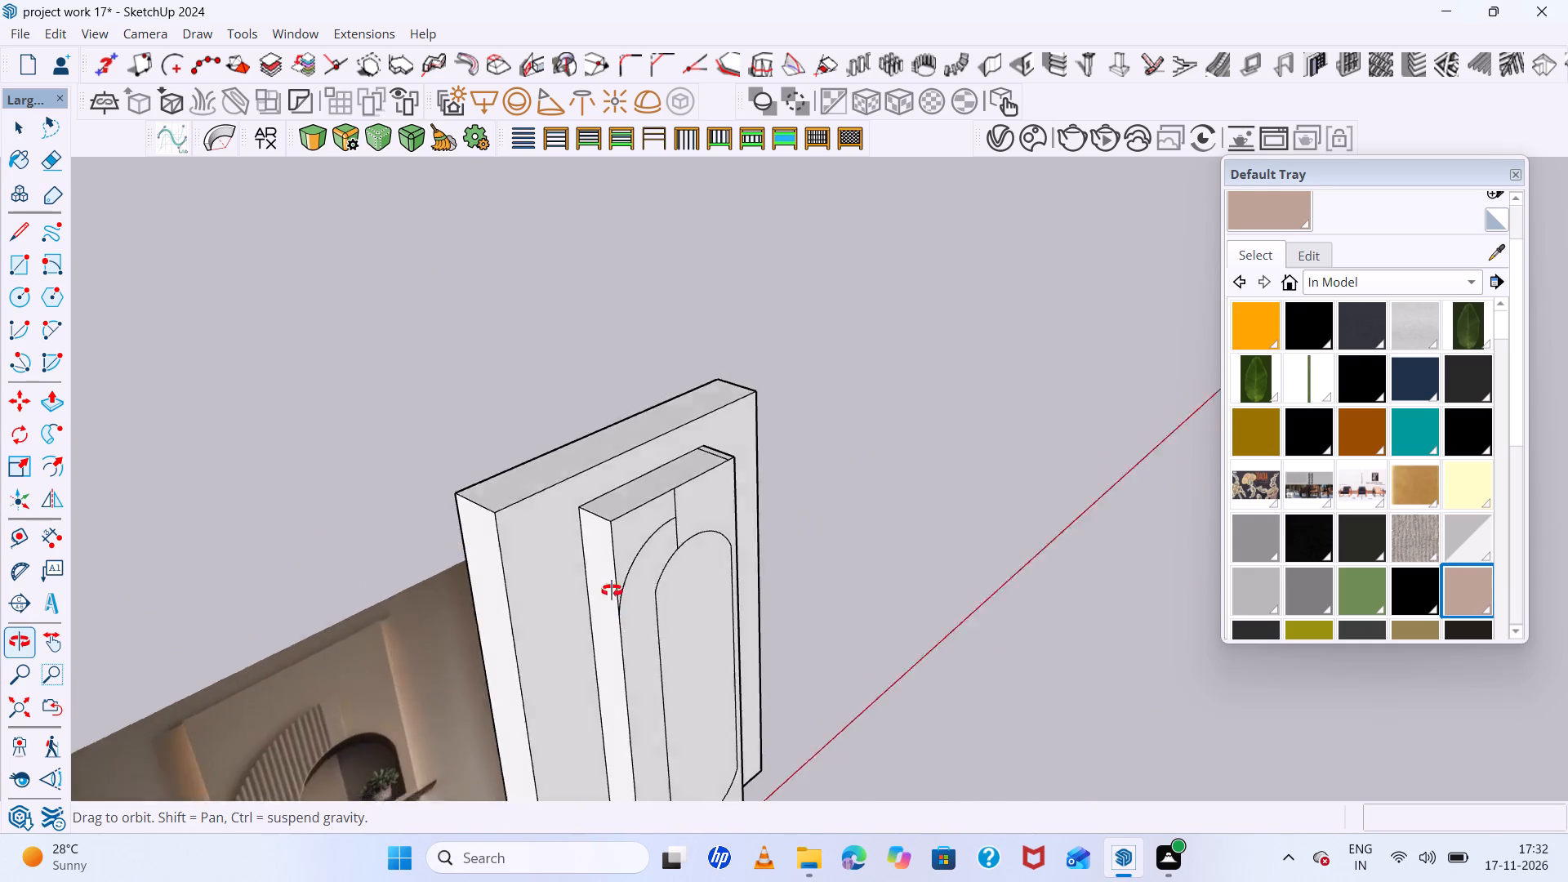
middle_drag(612, 590, 474, 360)
scroll(472, 359, up, 1)
scroll(585, 506, down, 12)
scroll(671, 595, up, 1)
middle_drag(671, 597, 556, 617)
scroll(565, 599, up, 5)
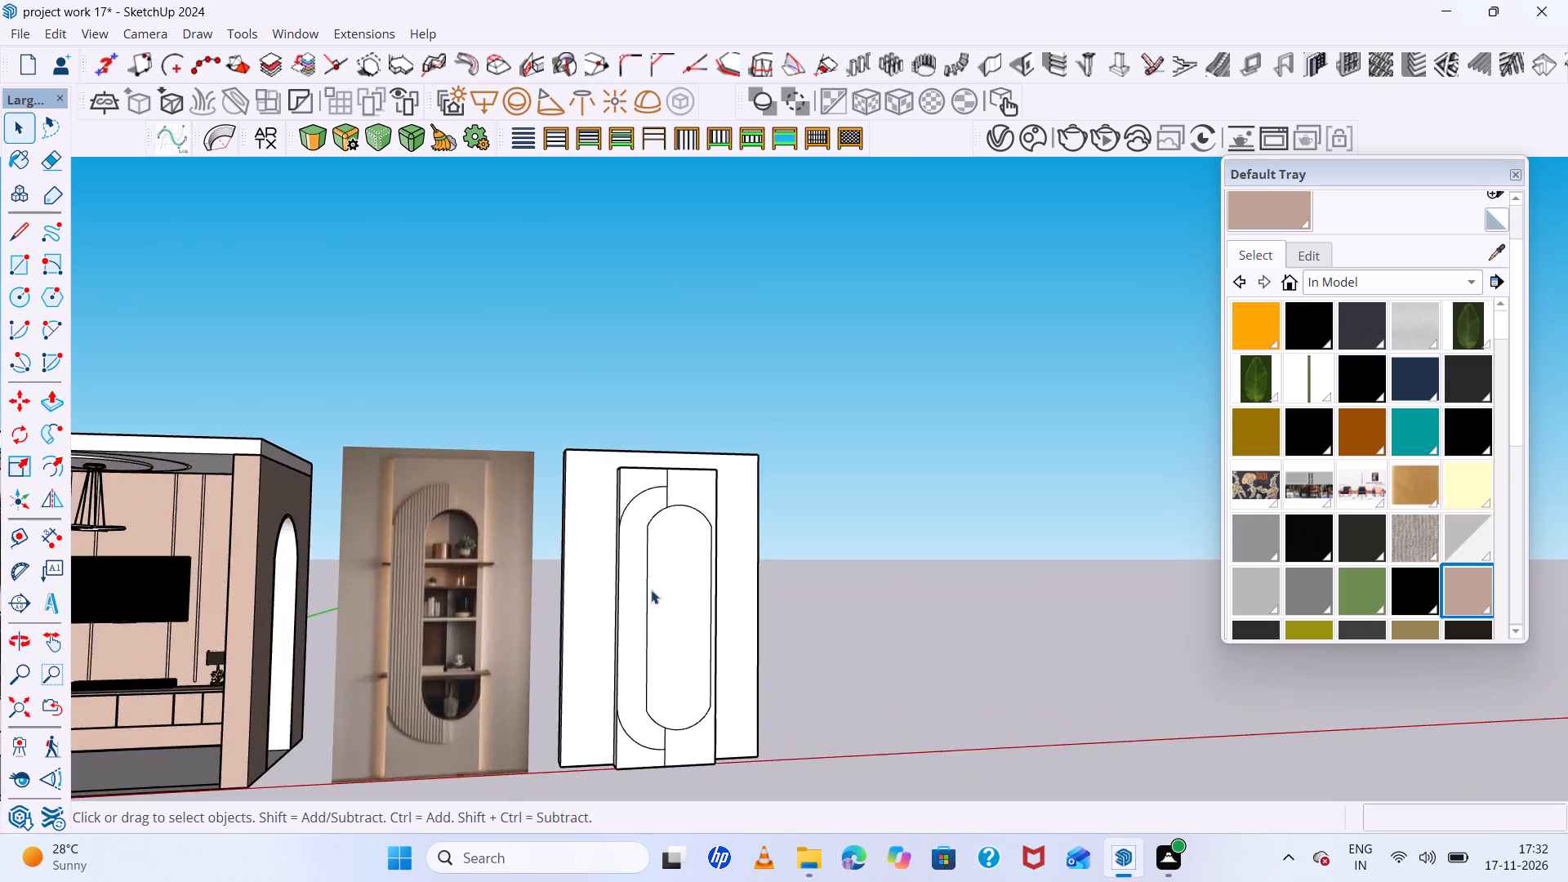
scroll(651, 590, up, 6)
middle_drag(651, 585, 583, 605)
scroll(592, 583, up, 10)
scroll(608, 568, down, 4)
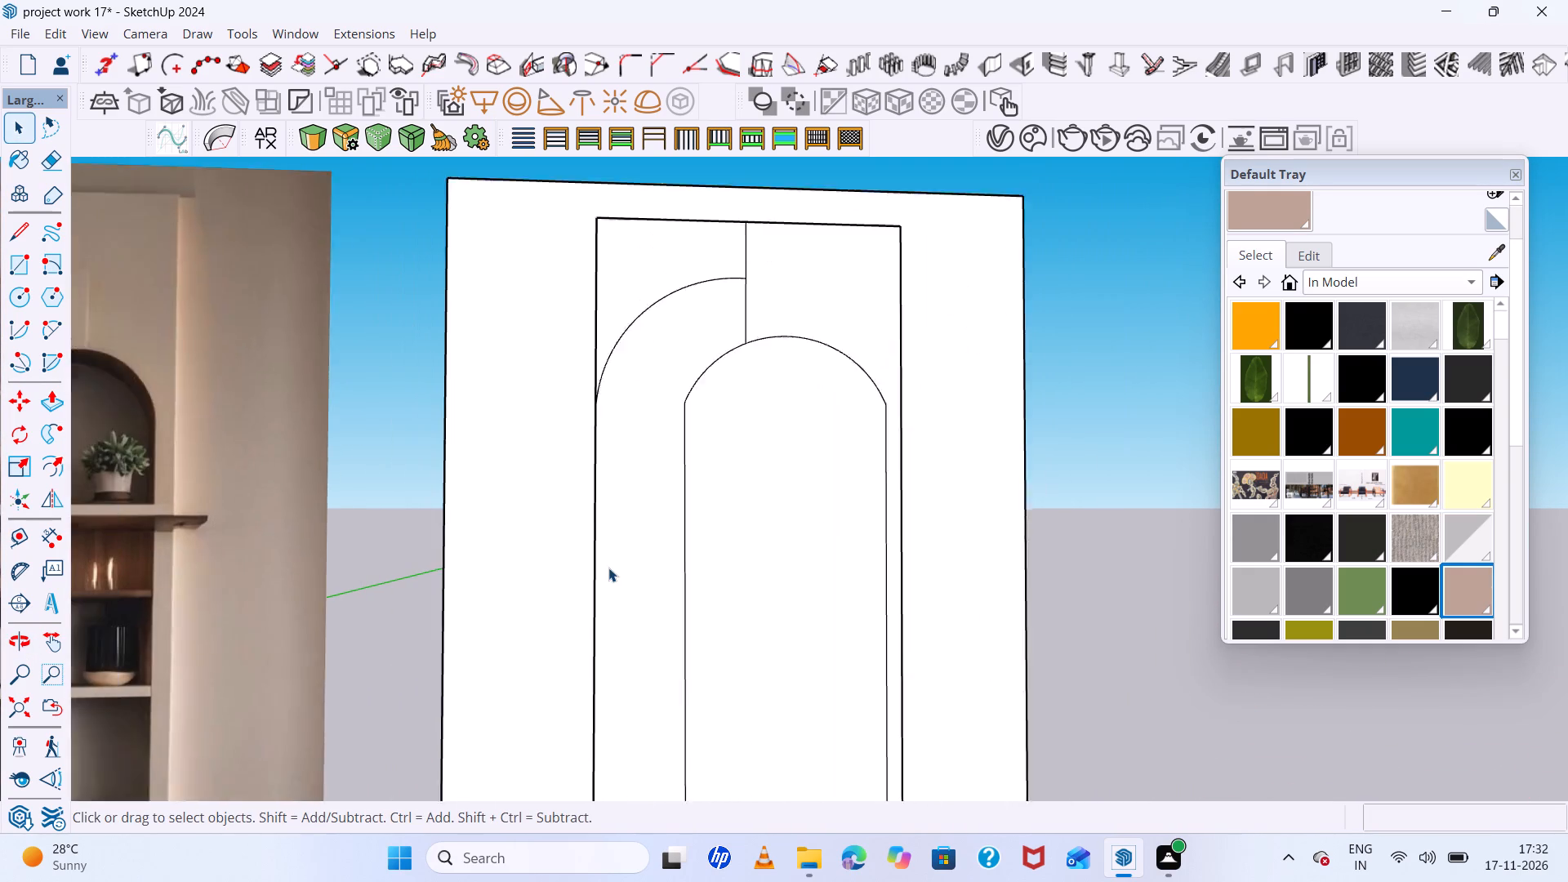
scroll(608, 568, down, 1)
scroll(610, 568, up, 4)
middle_drag(610, 568, 635, 604)
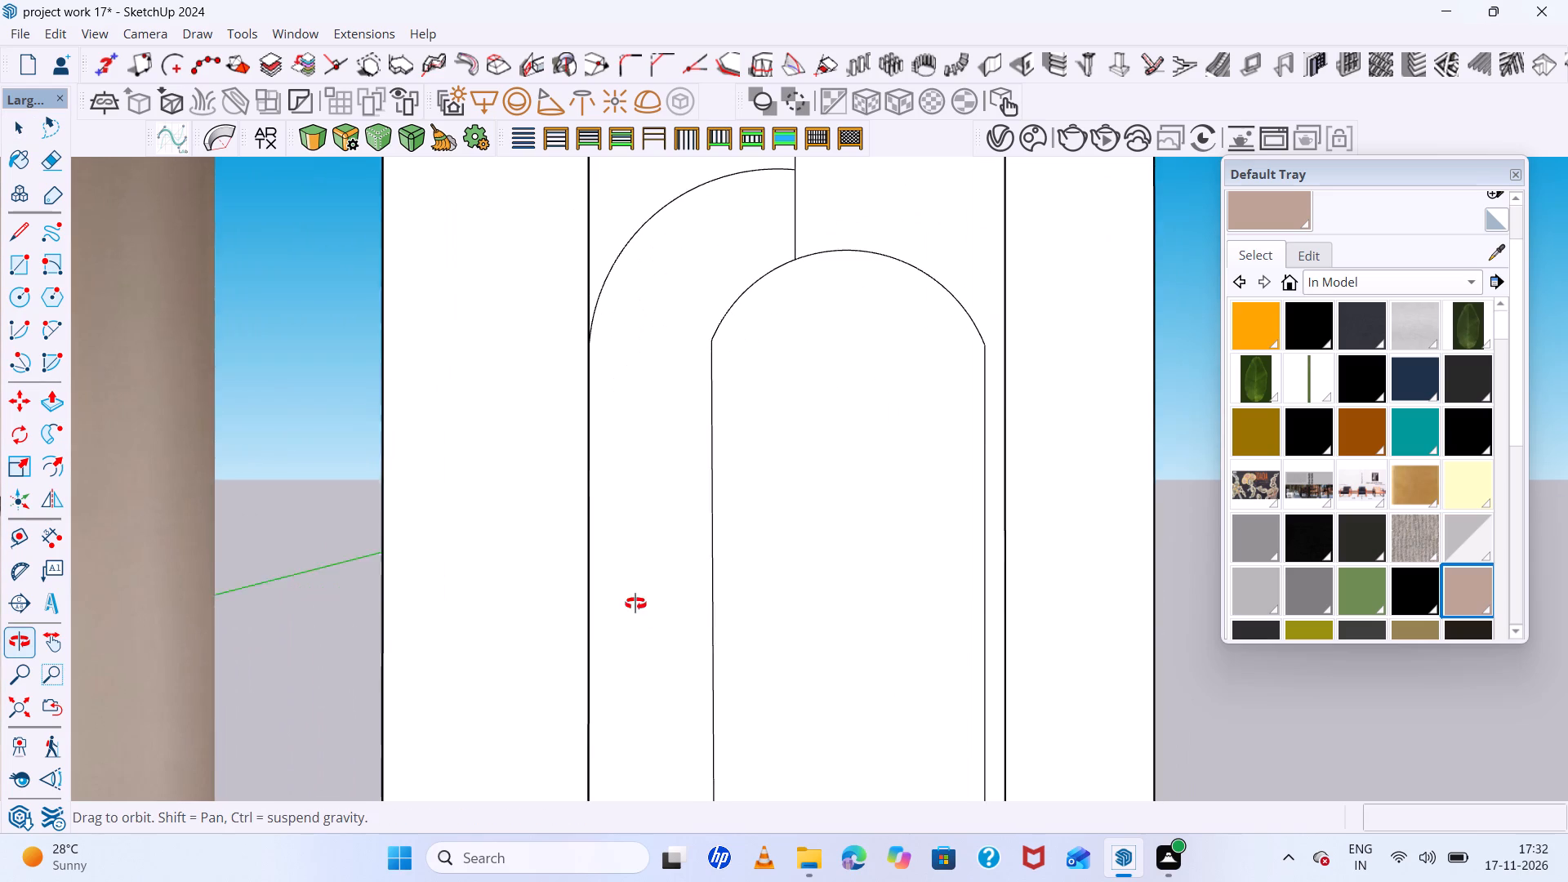
middle_drag(635, 604, 655, 626)
scroll(592, 526, up, 6)
middle_drag(587, 523, 774, 708)
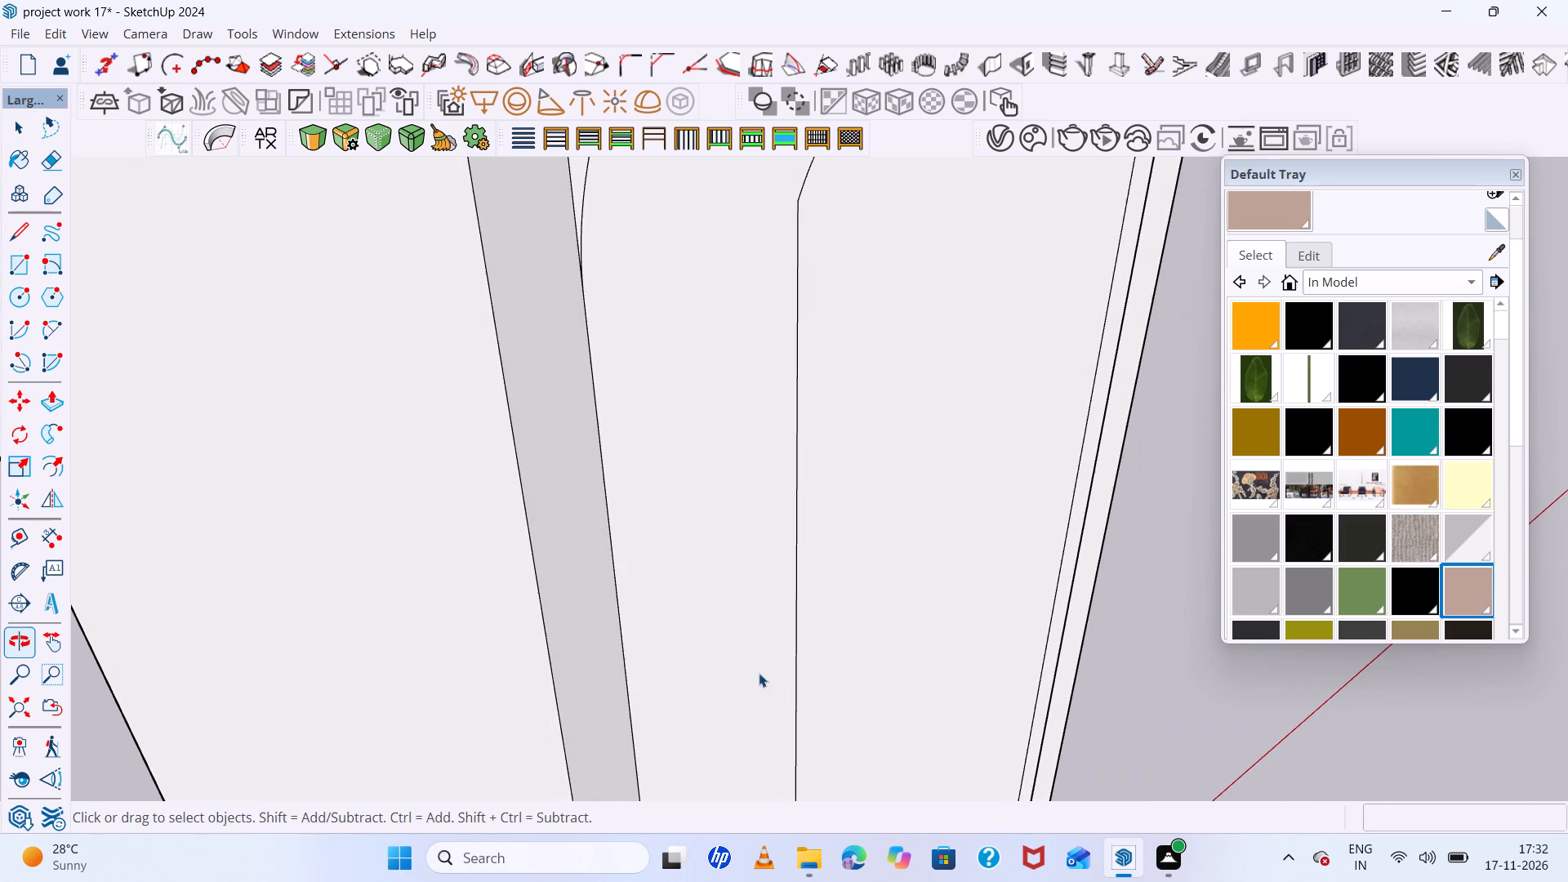
click(614, 559)
scroll(614, 559, down, 5)
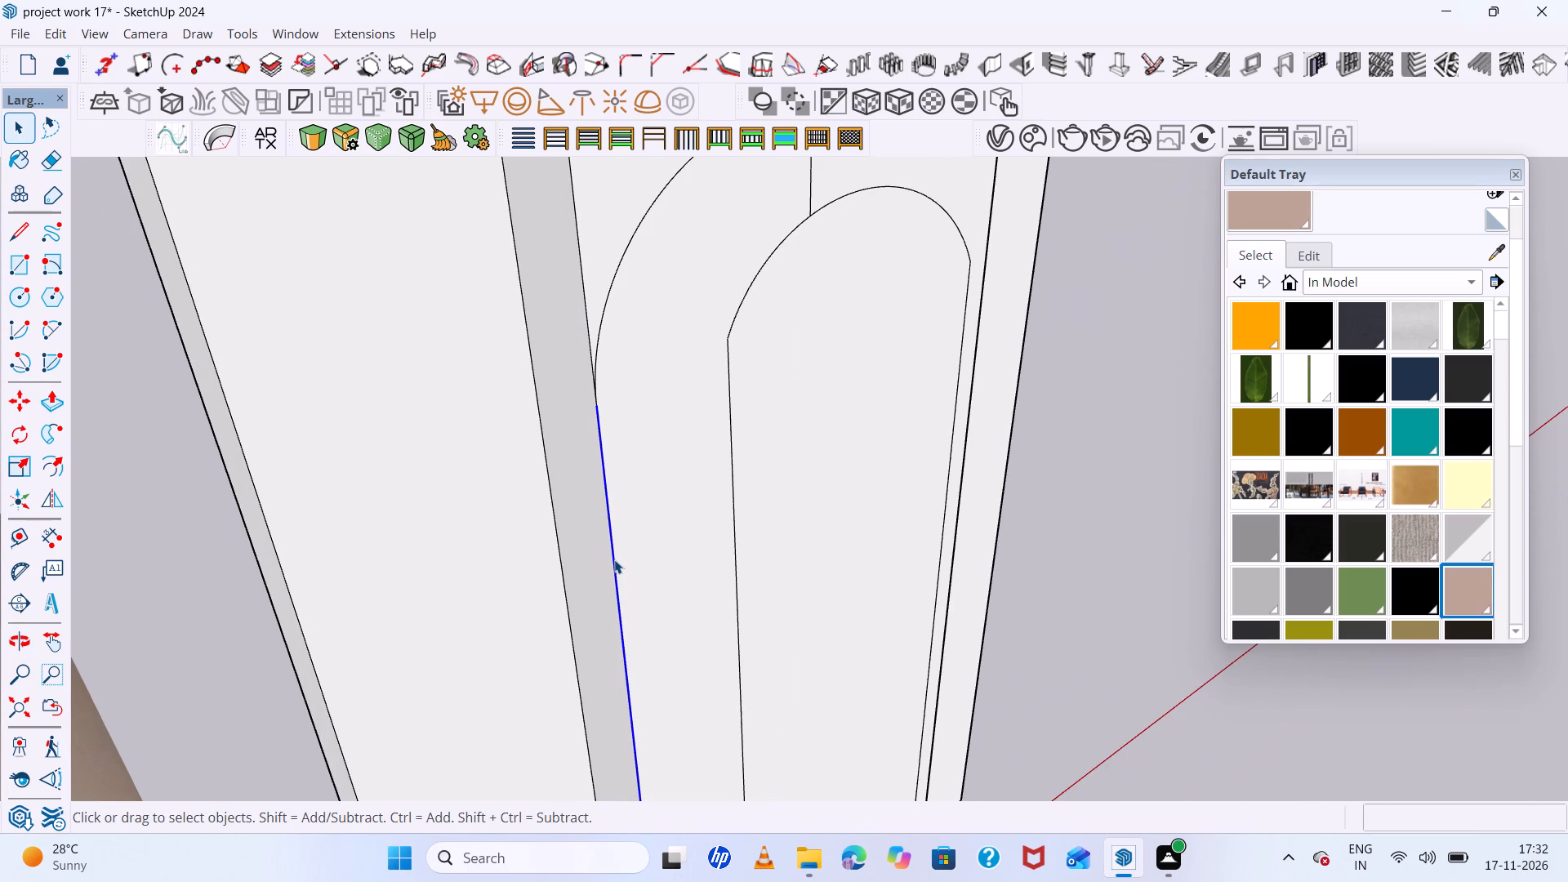
key(m)
ctrl+click(597, 410)
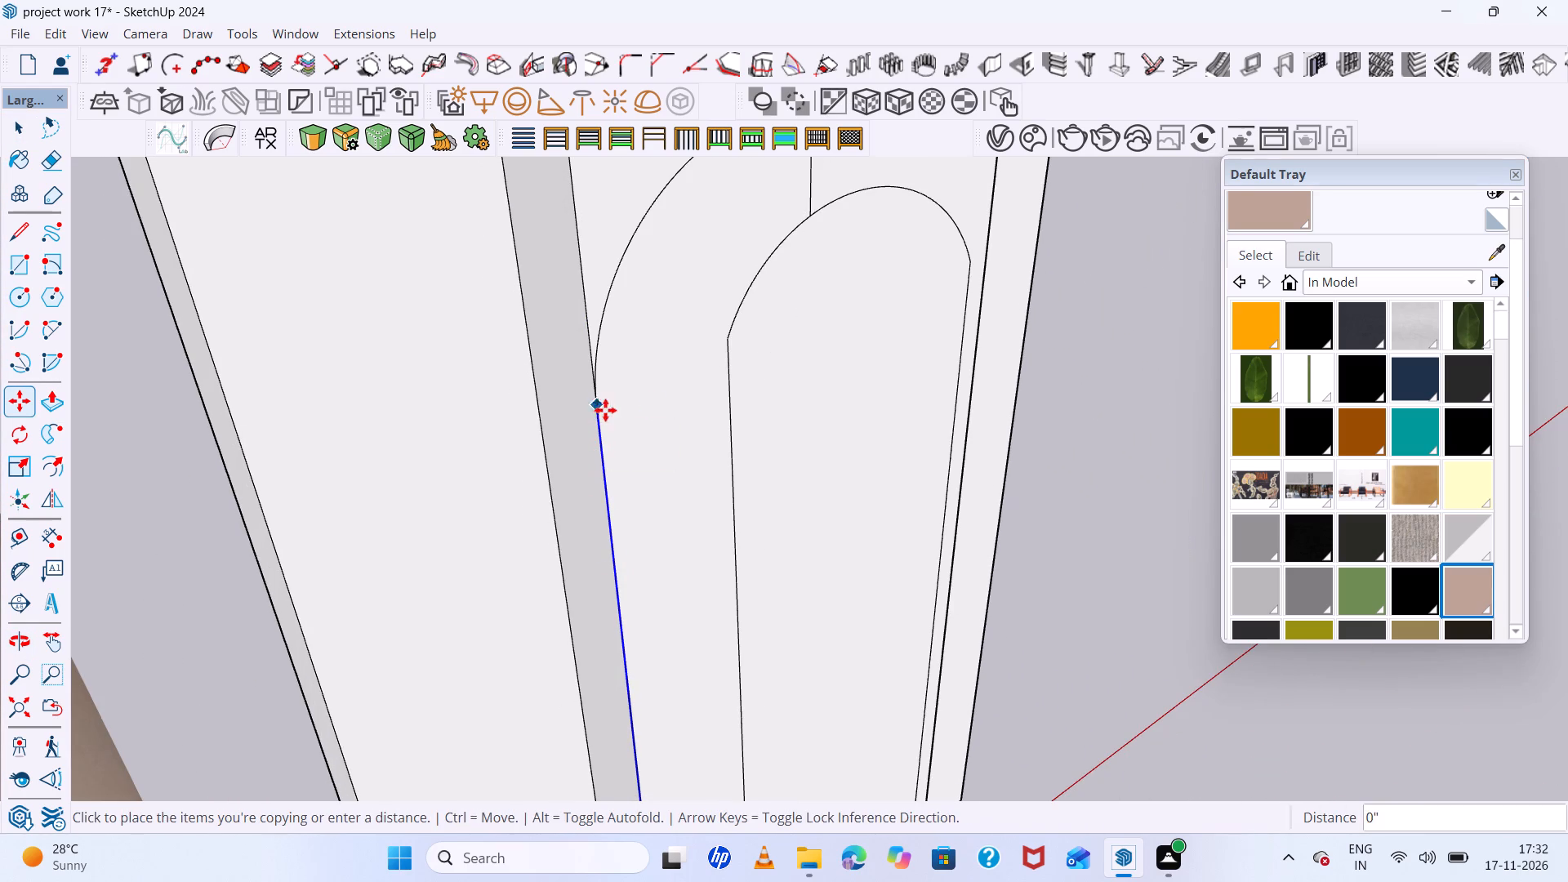
click(733, 370)
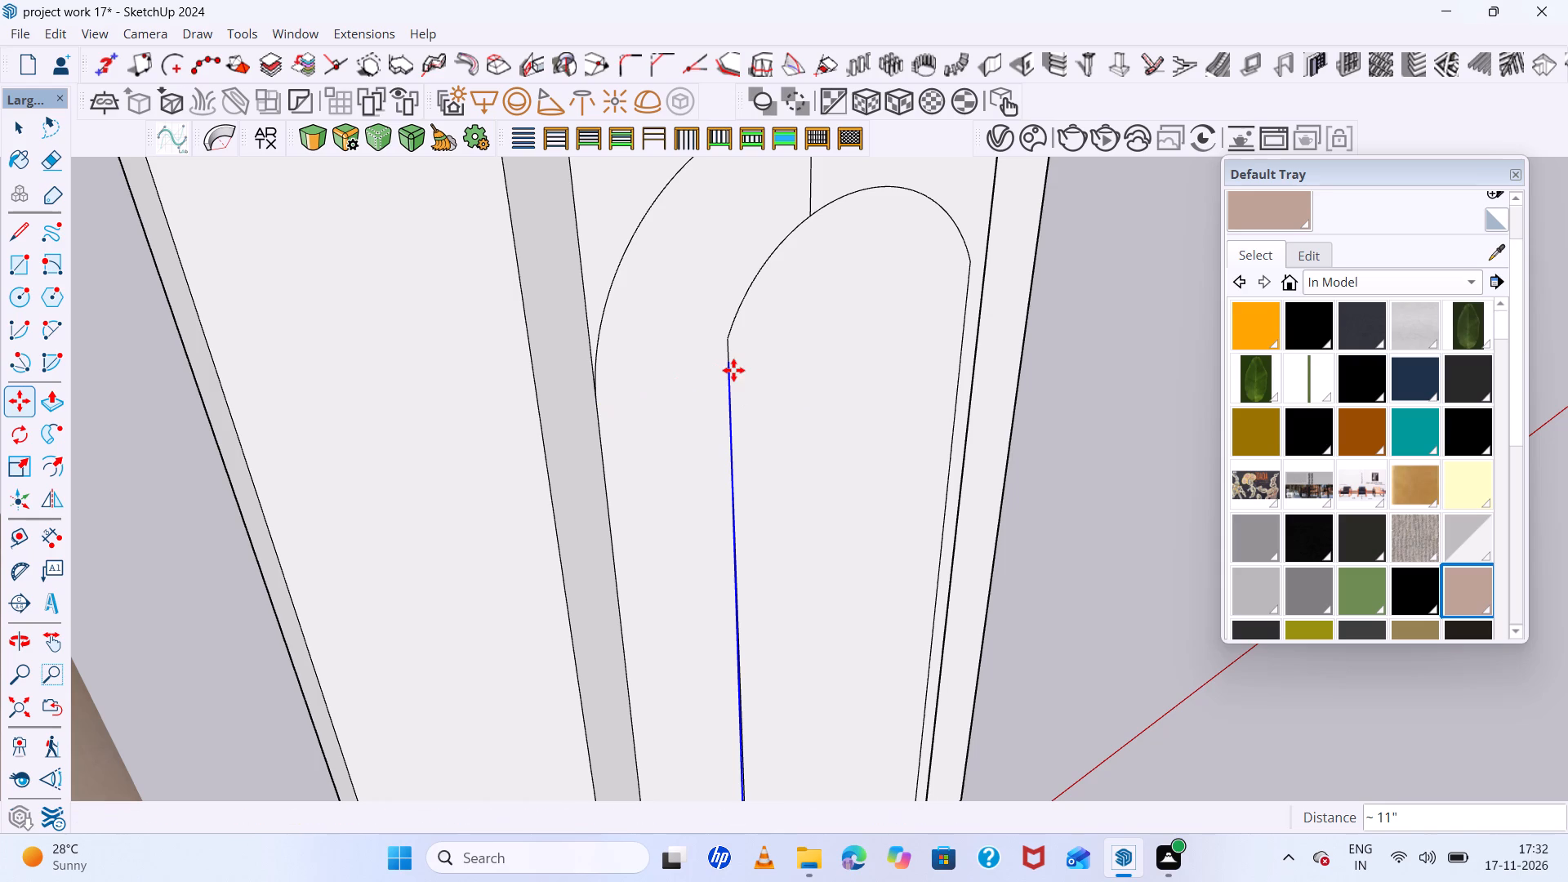
Divide the space between the original and copied edges with evenly spaced copies, trying 4 and 5 divisions before setting 8.
text(4/)
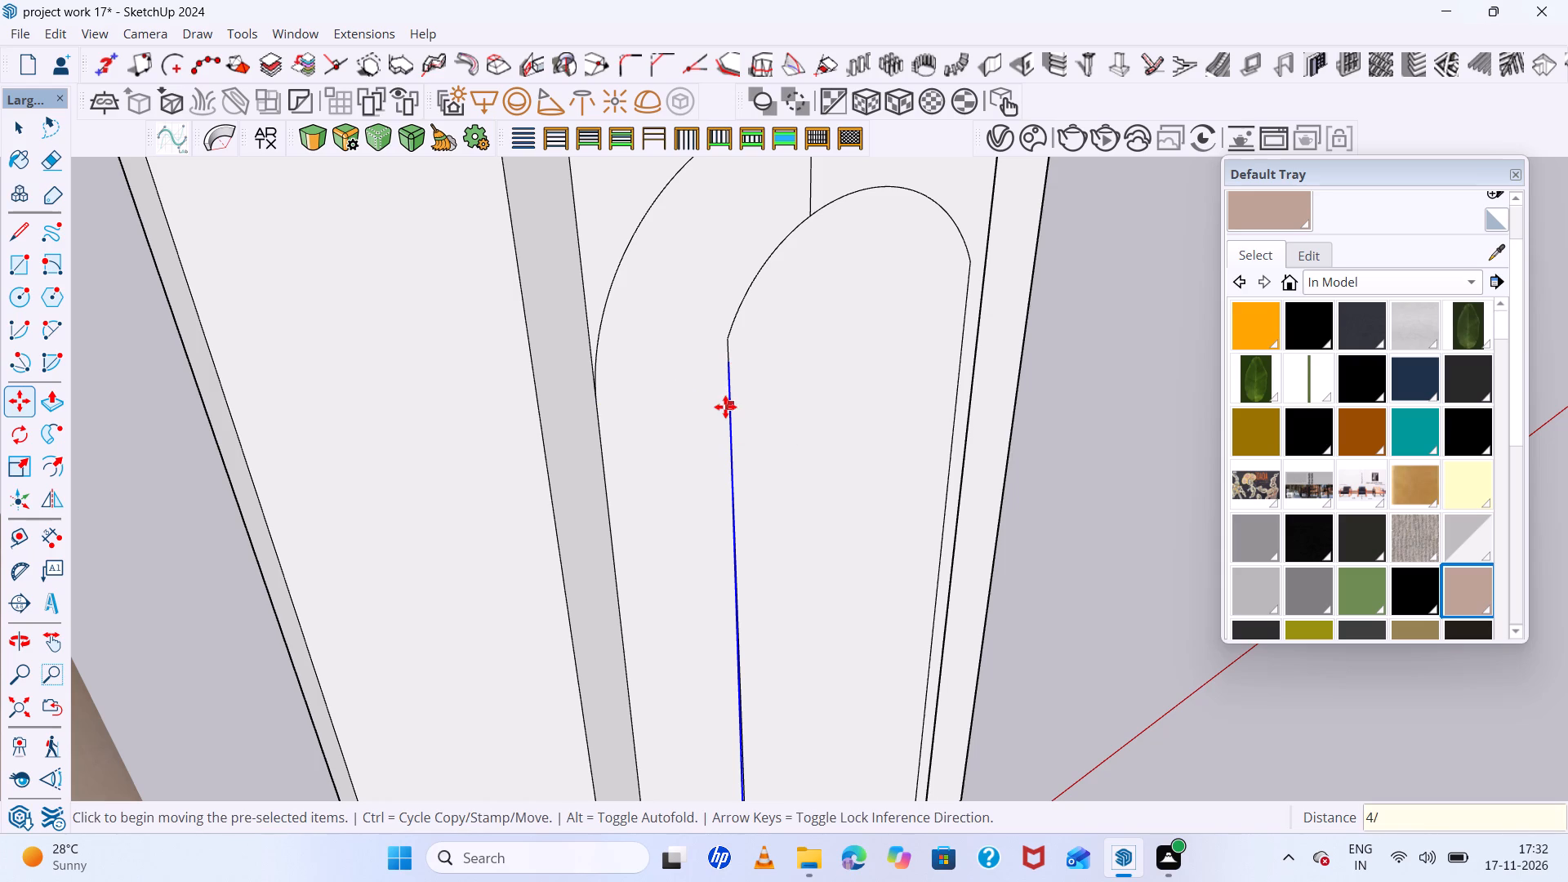
key(Return)
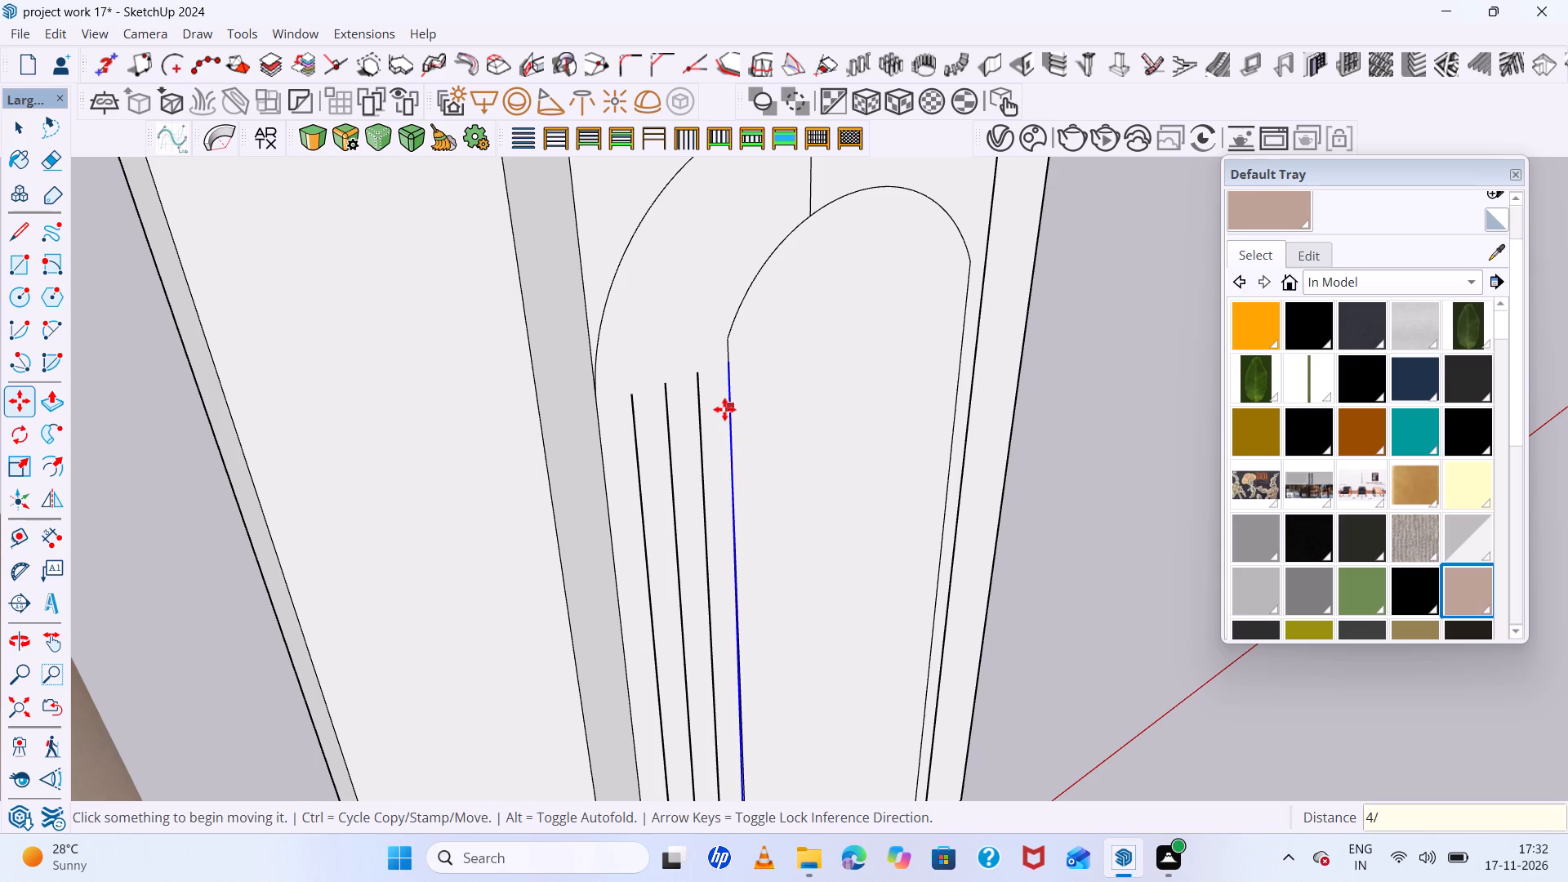
key(5)
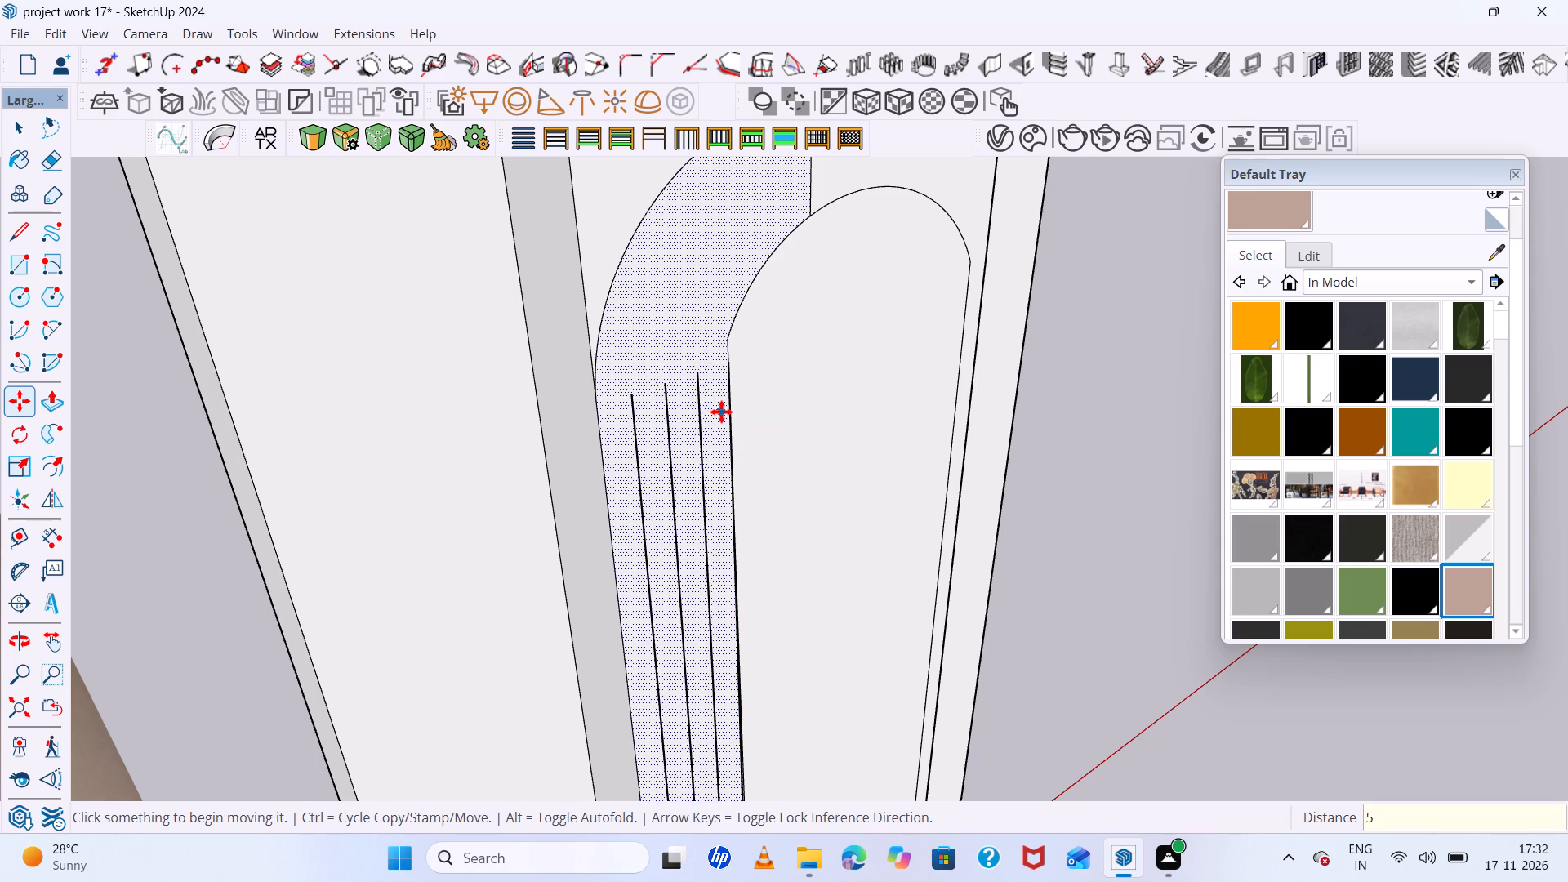
key(slash)
key(Return)
text(8/)
key(Return)
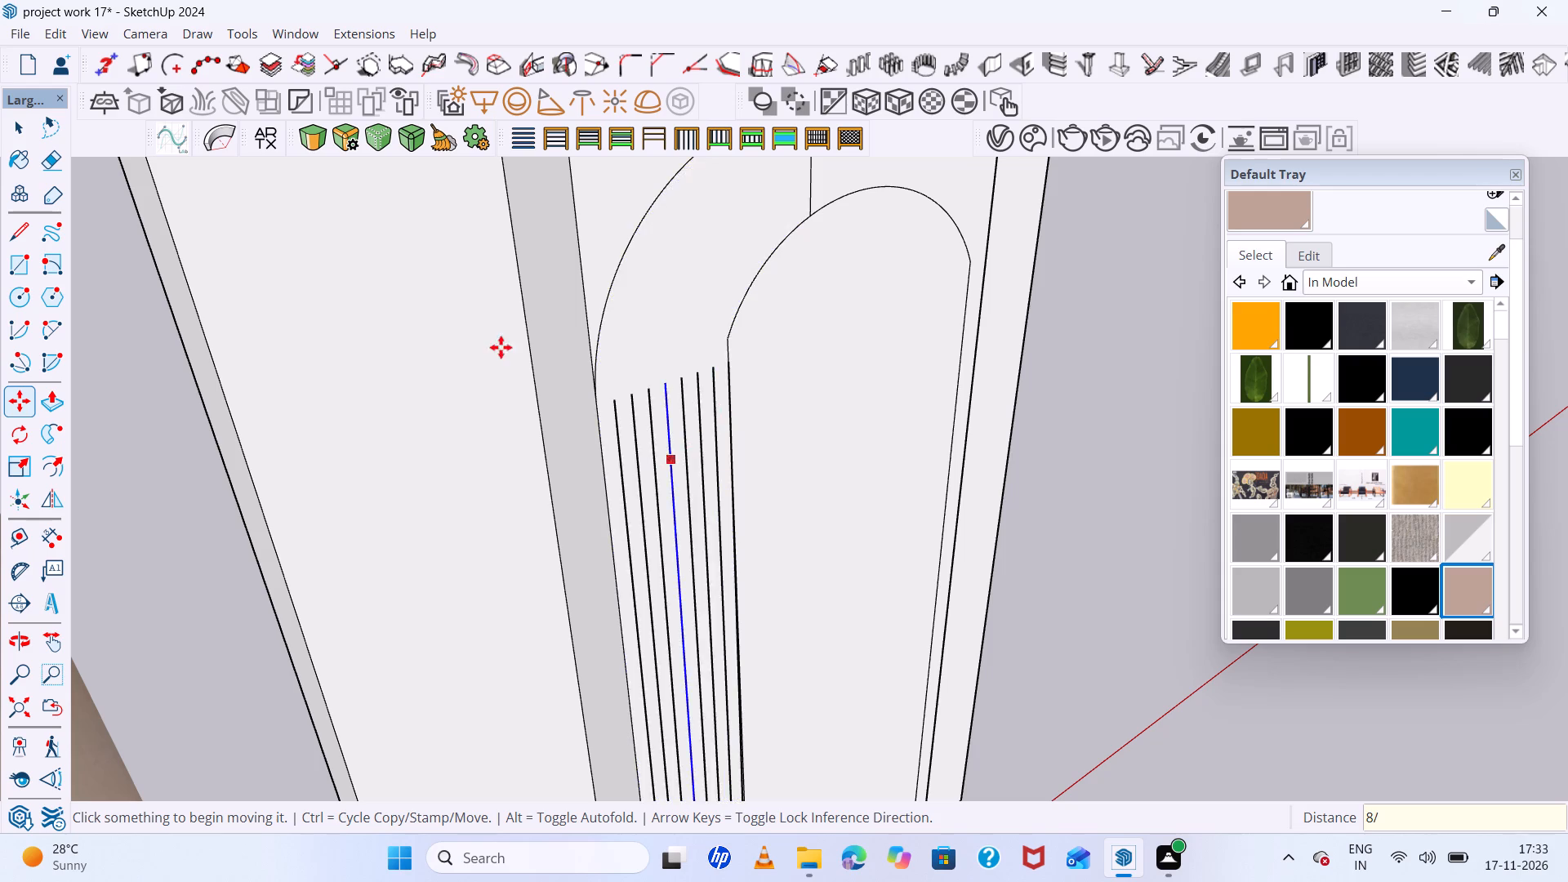
Draw a line about 2" long from the top of the copied edge up to the corner where the niche's arch starts.
scroll(510, 367, down, 9)
middle_drag(684, 485, 482, 350)
scroll(557, 343, up, 7)
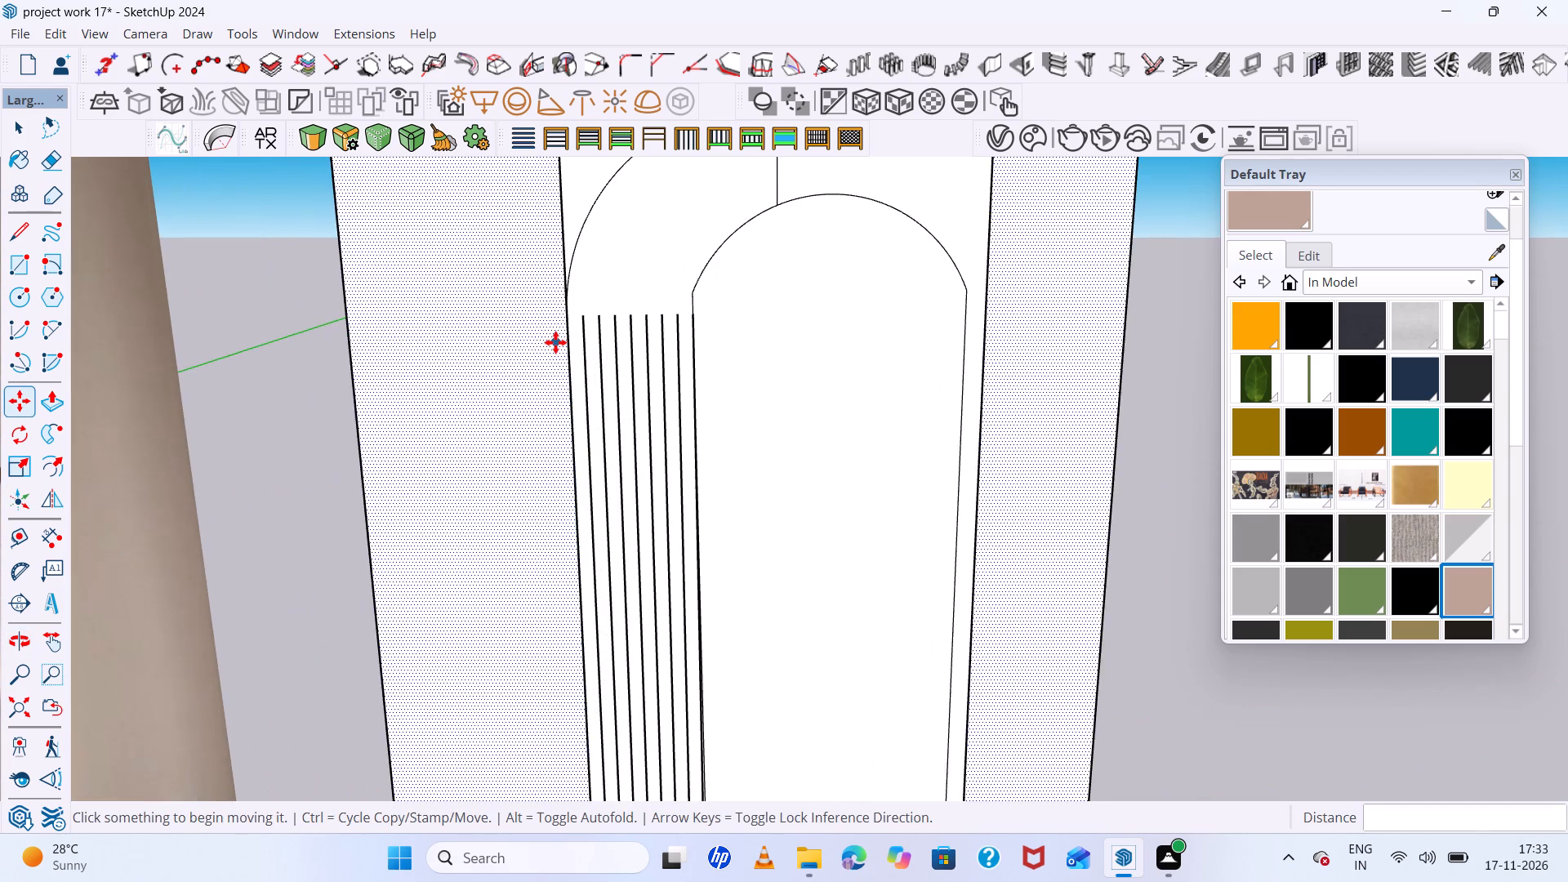
middle_drag(554, 340, 502, 330)
scroll(773, 325, up, 6)
key(space)
scroll(640, 296, up, 5)
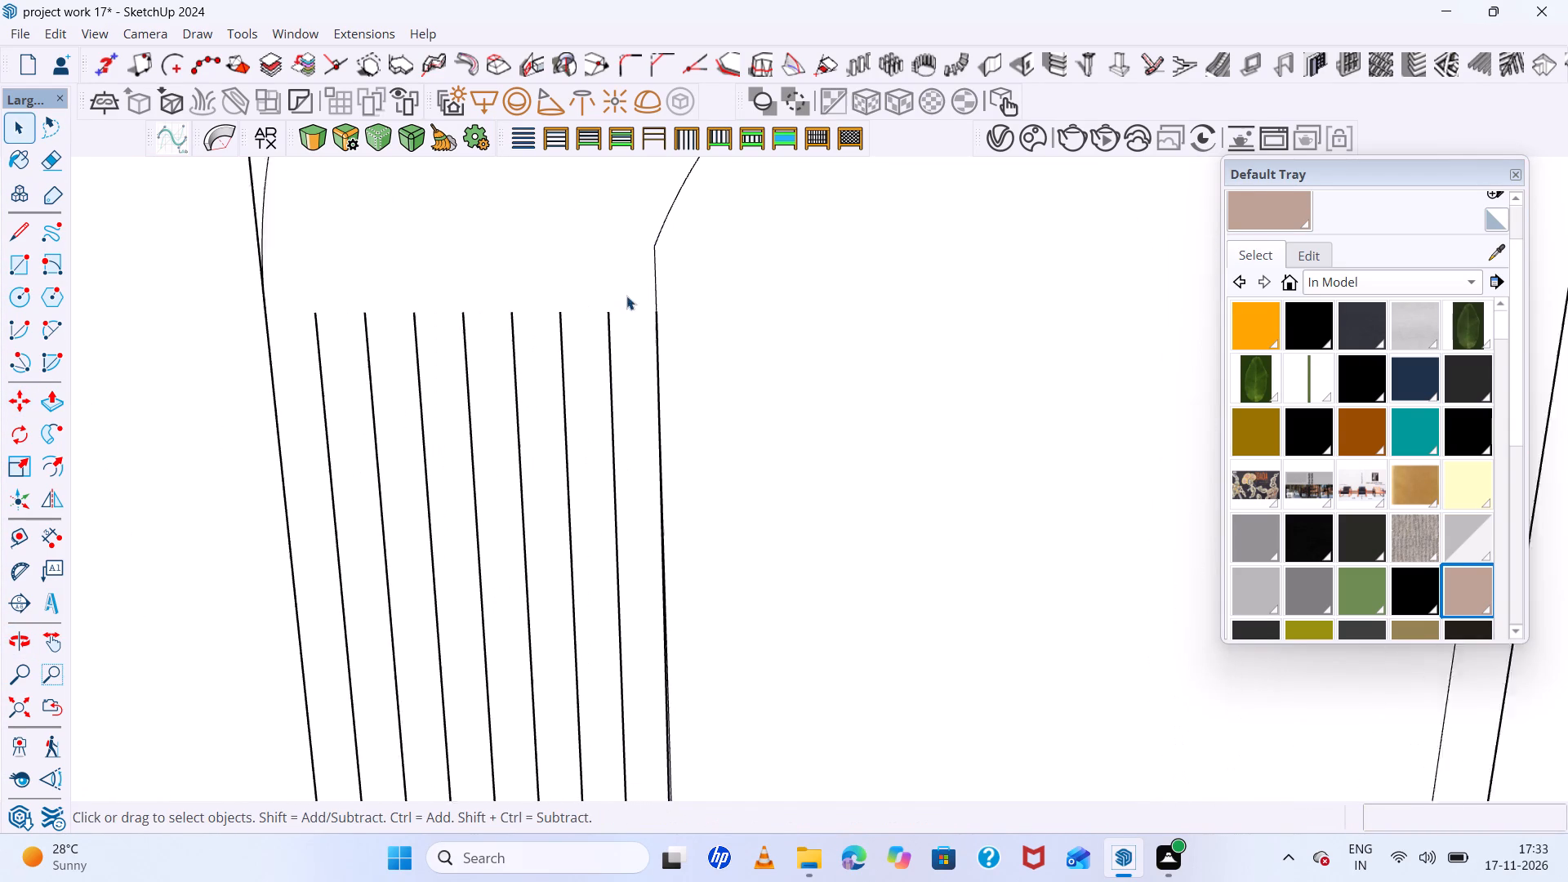
scroll(626, 296, up, 1)
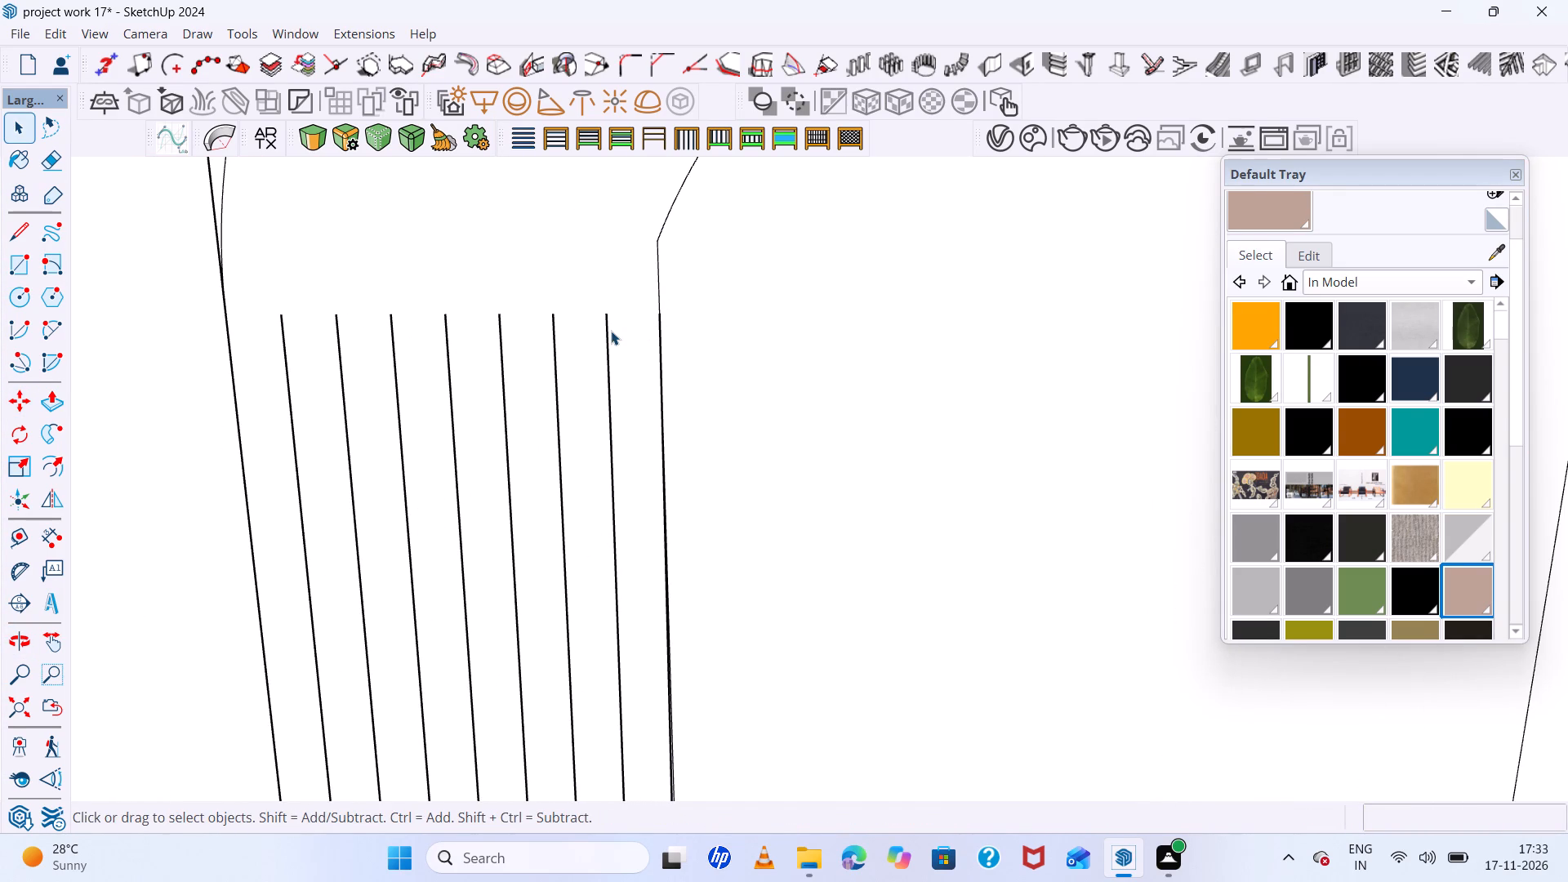
key(l)
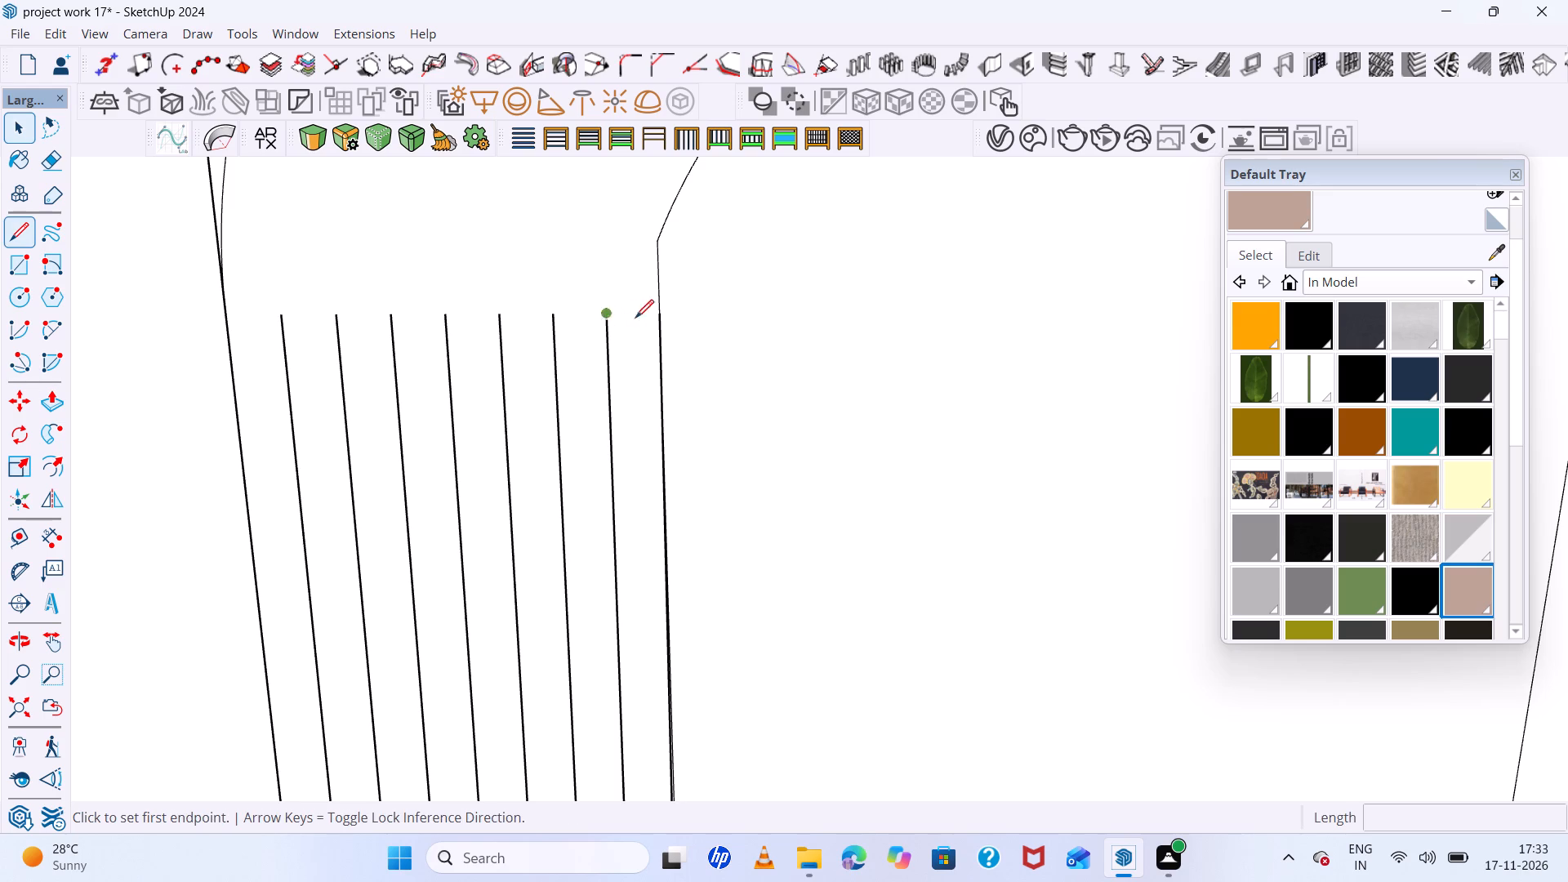
click(659, 318)
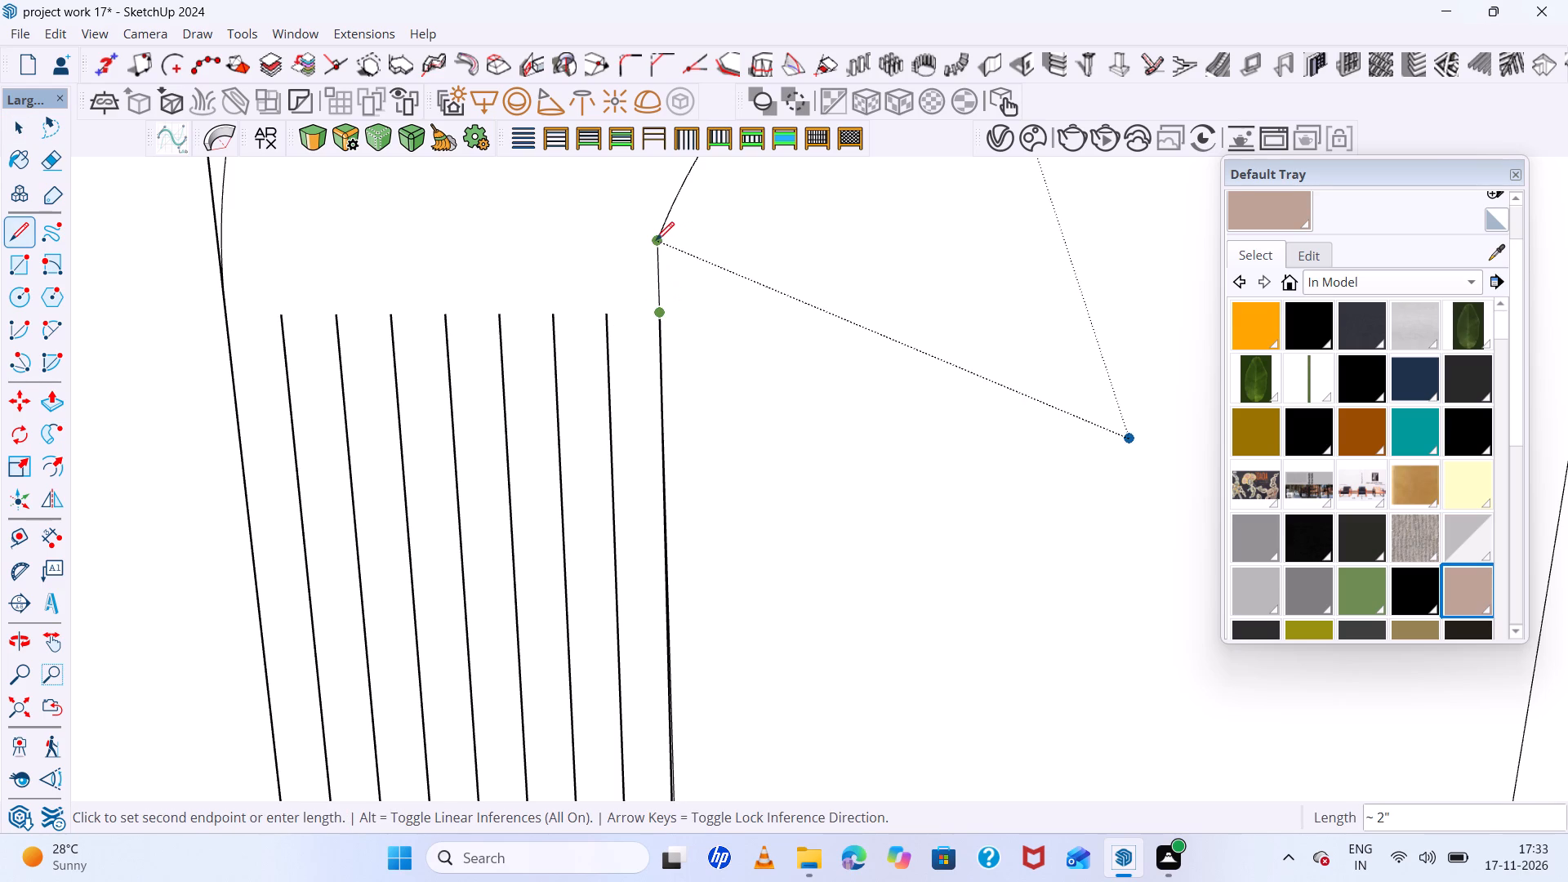
click(656, 240)
key(space)
Extend the three division lines nearest the niche upward by about 2", level with the niche's arch corner.
key(l)
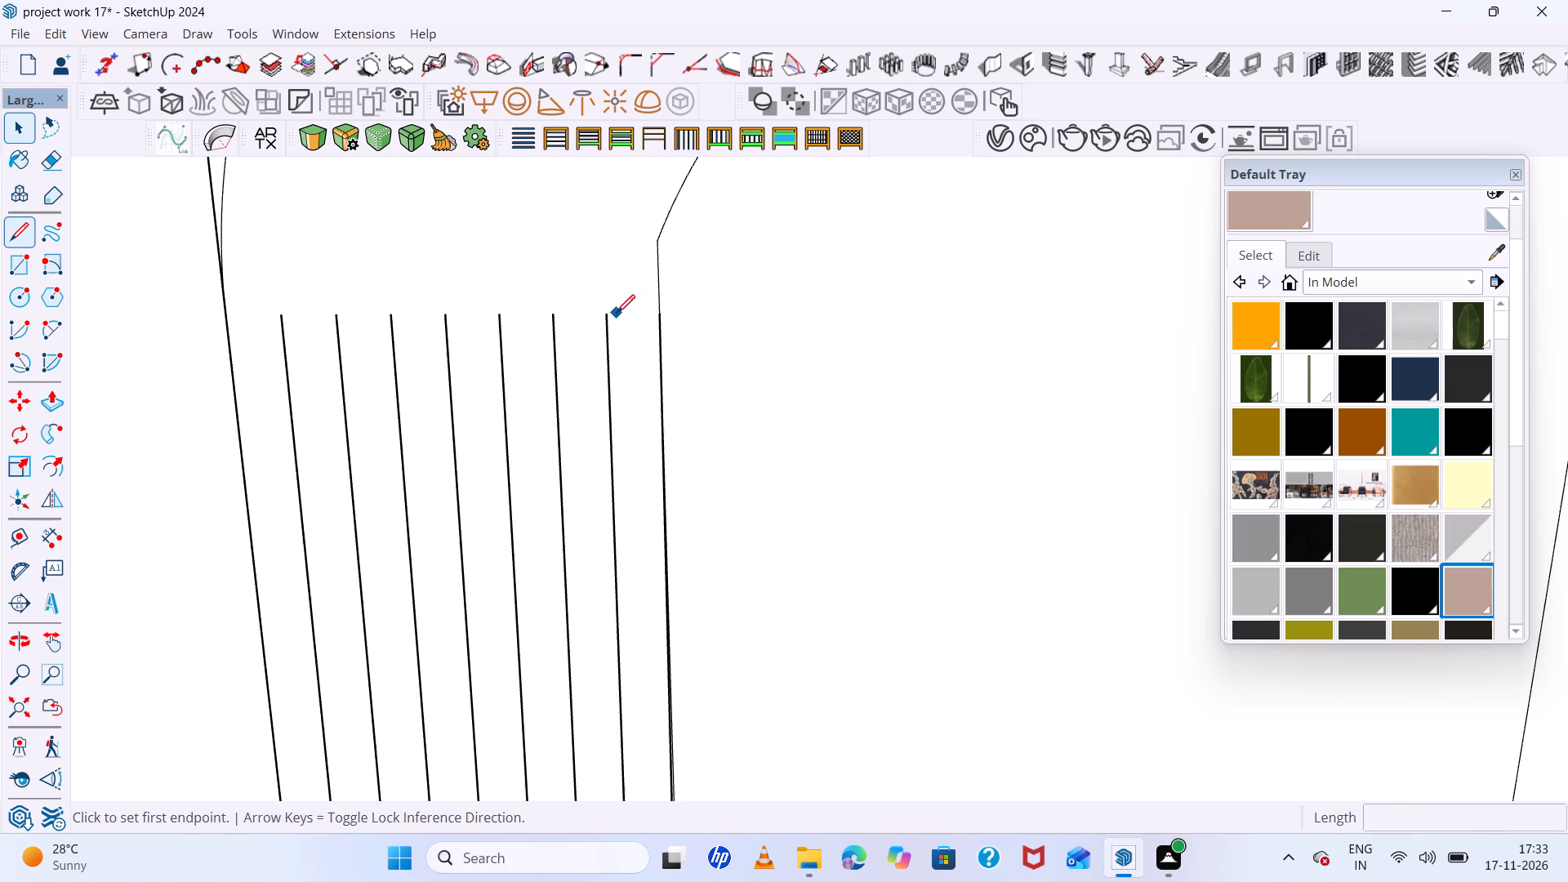
click(604, 315)
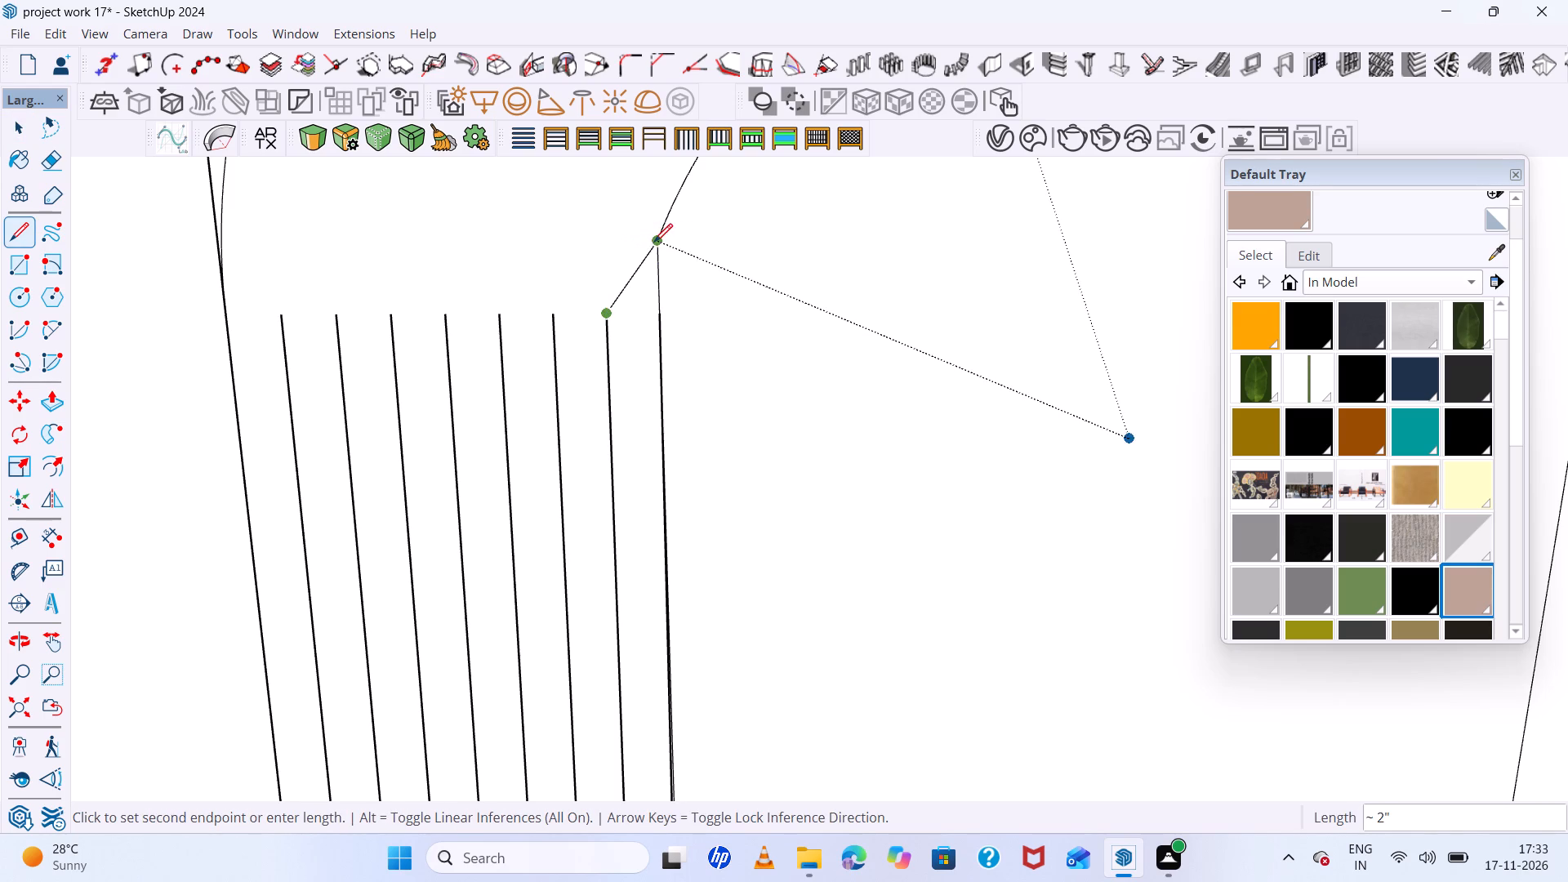
click(598, 240)
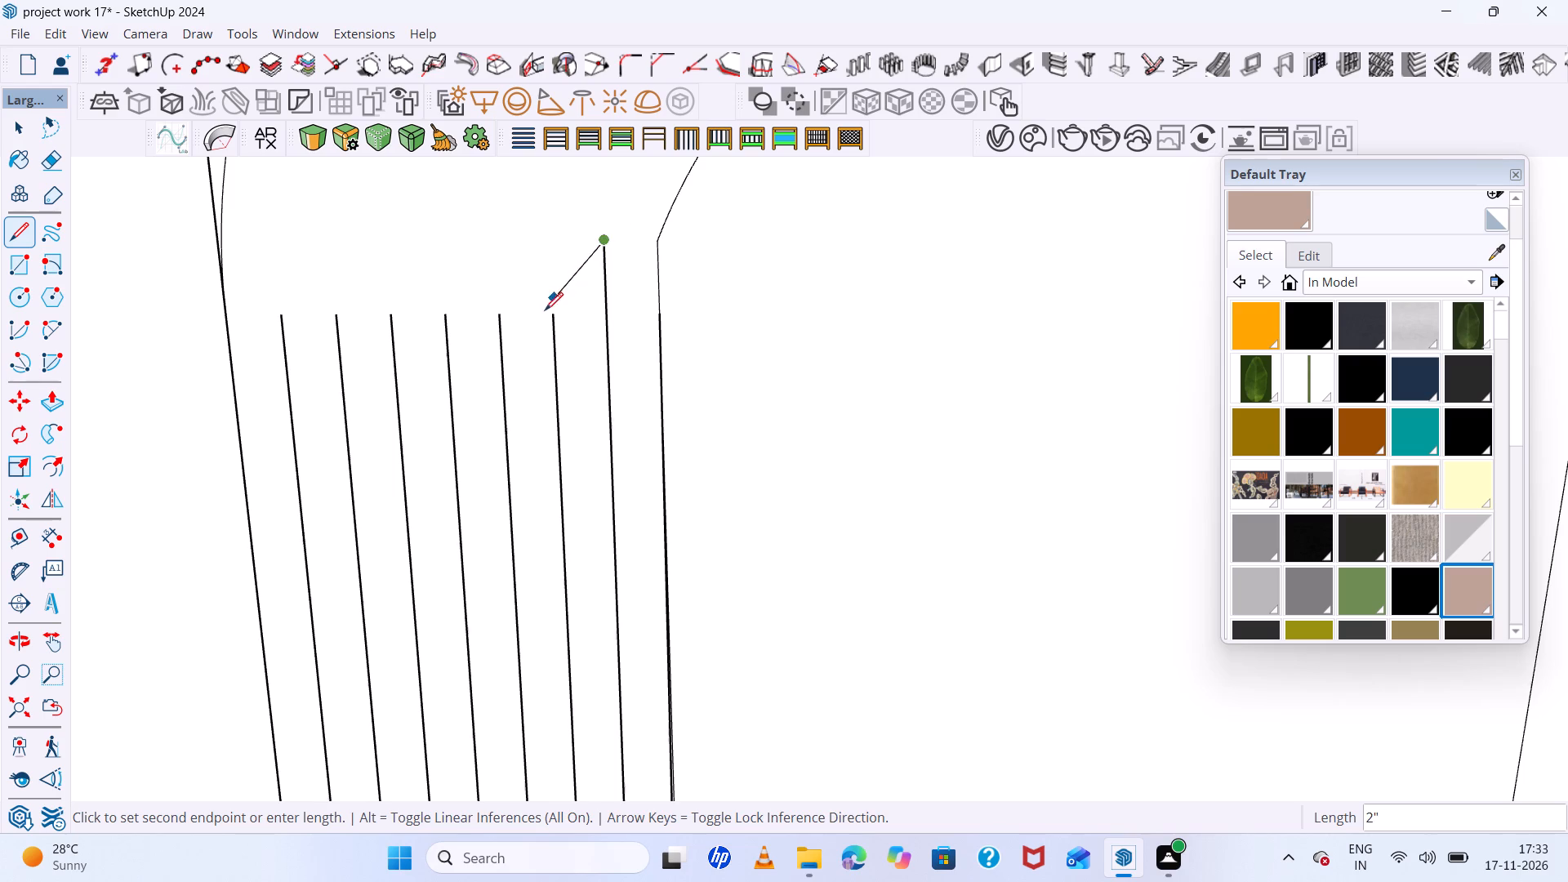
key(space)
key(l)
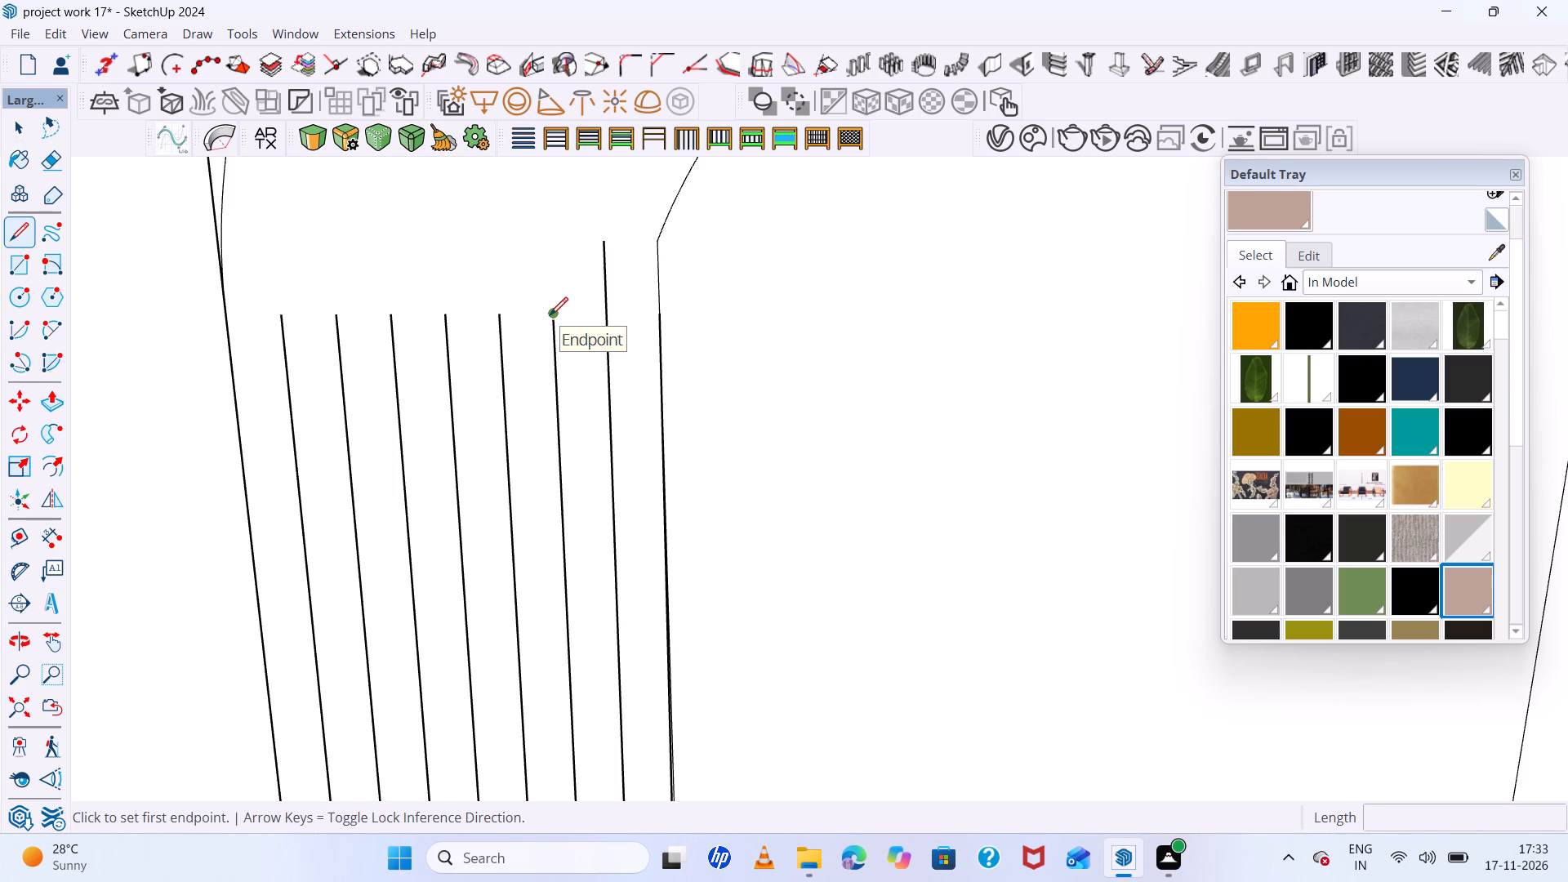
click(552, 314)
drag(557, 259, 561, 250)
click(561, 248)
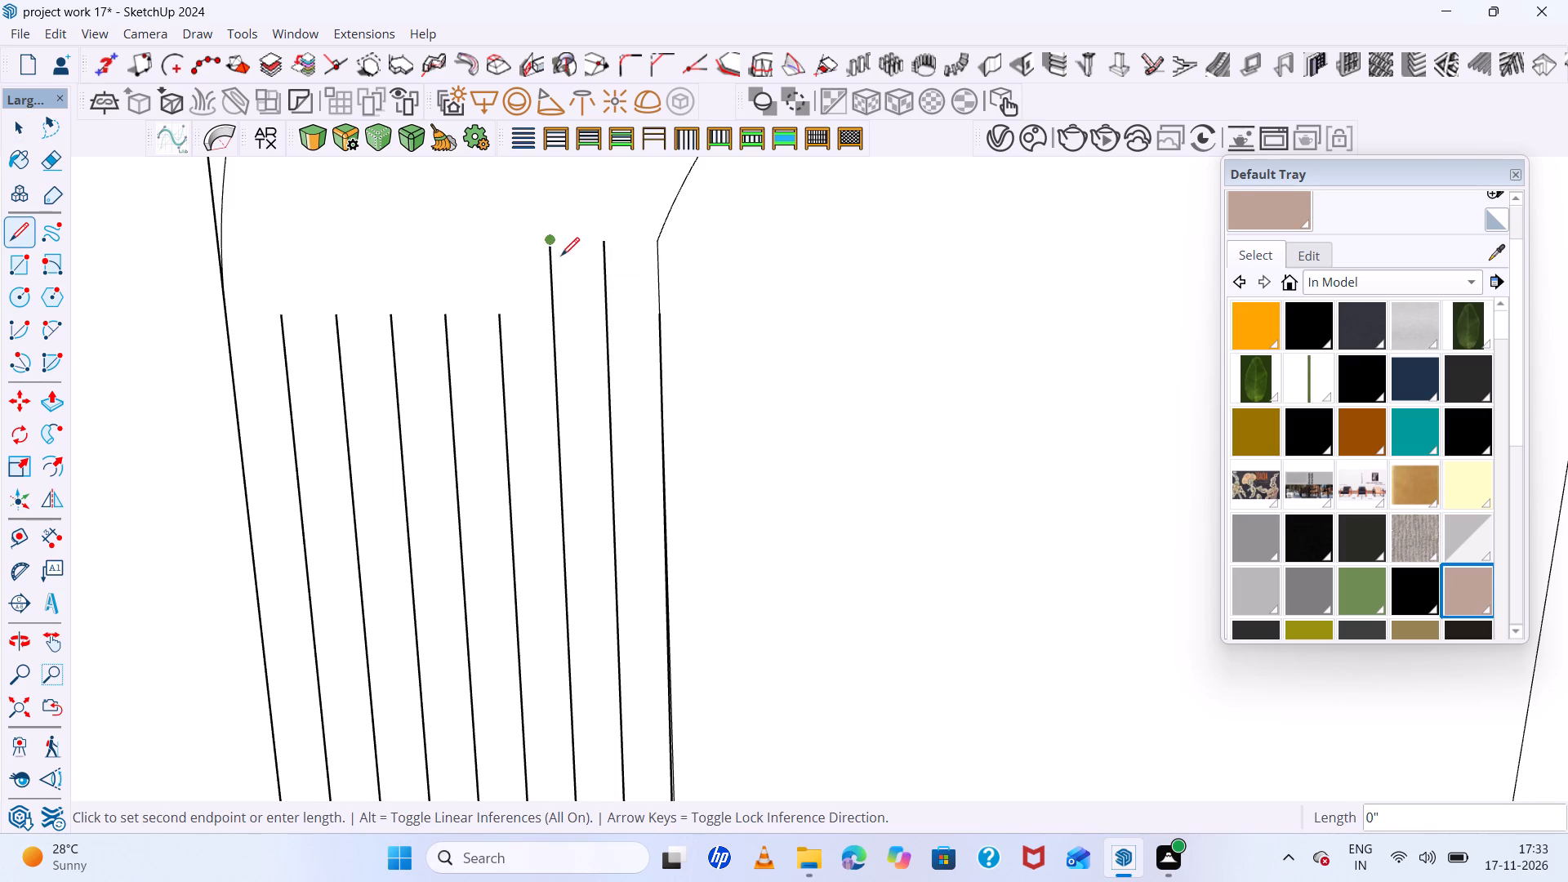
key(space)
key(l)
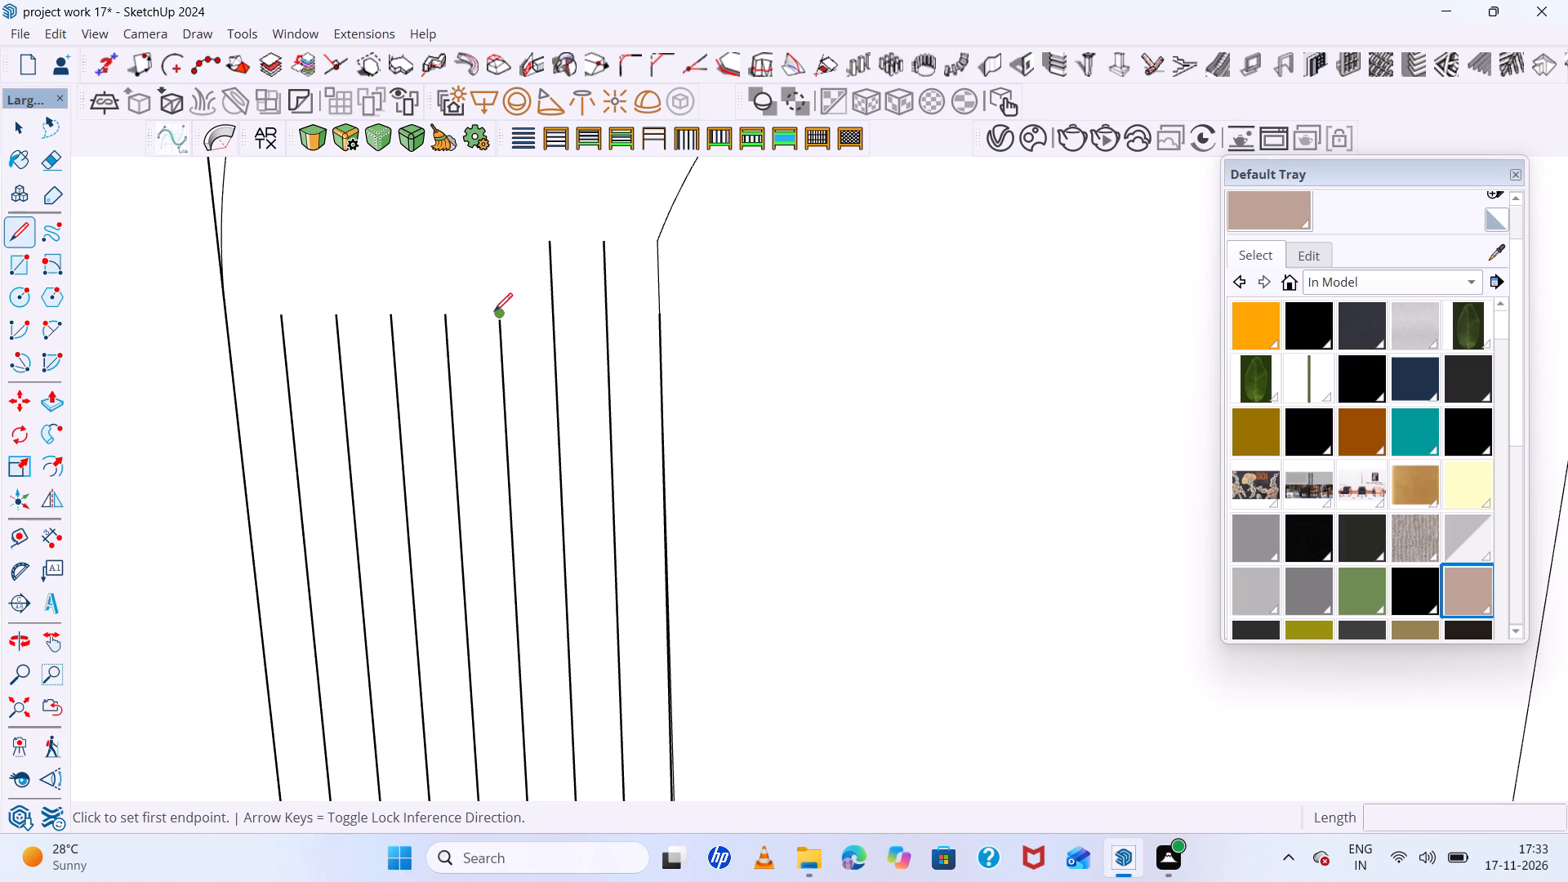
click(494, 314)
click(500, 247)
key(space)
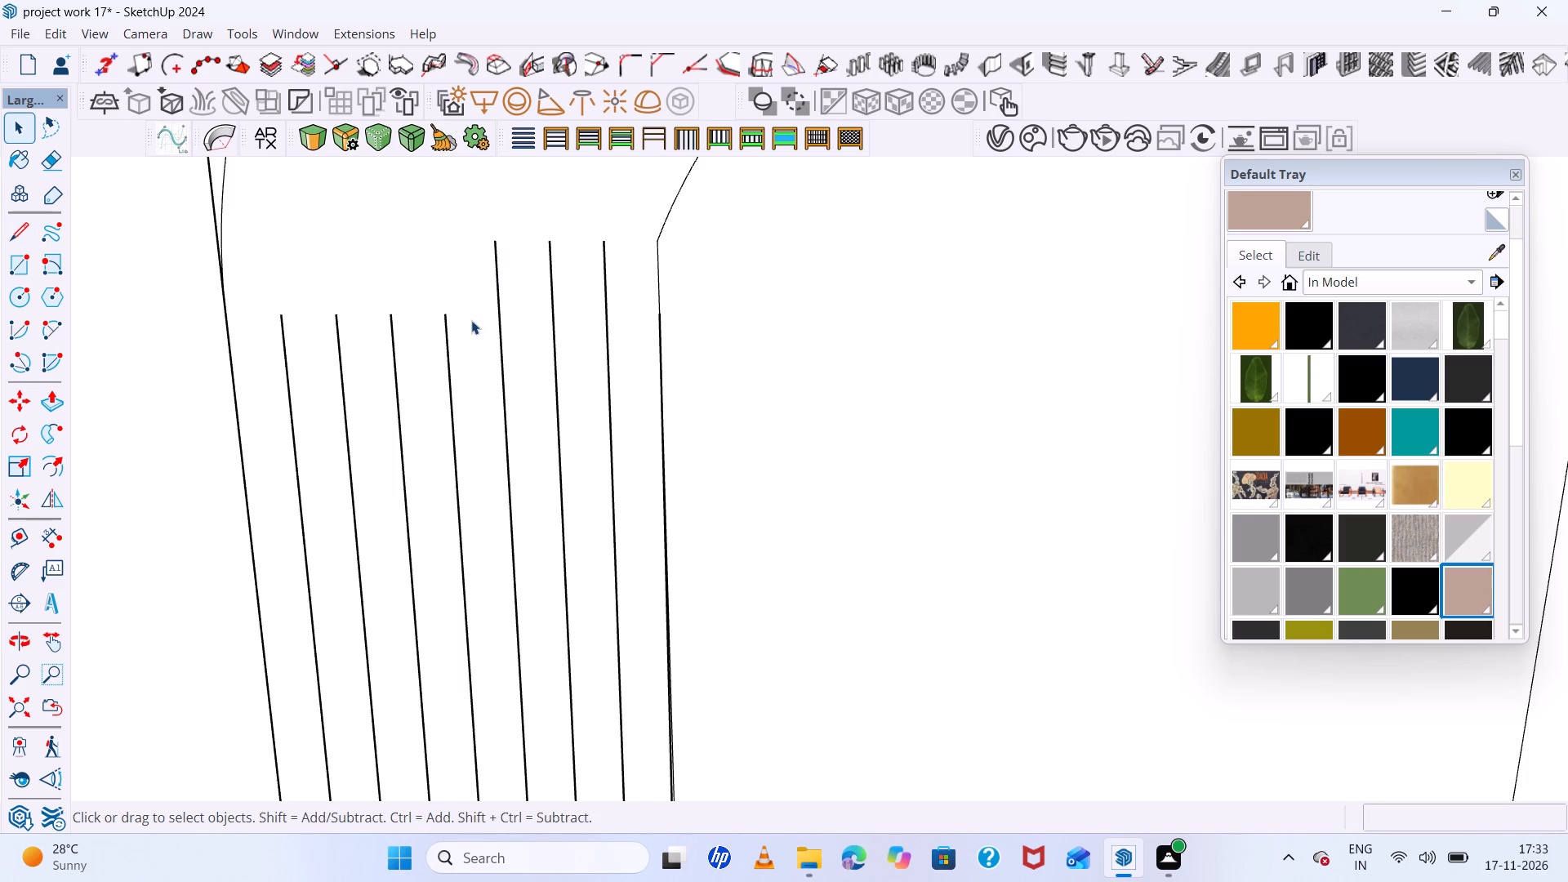
Extend the fourth and fifth division lines from the niche upward to the same height as the niche's arch corner.
click(456, 318)
key(l)
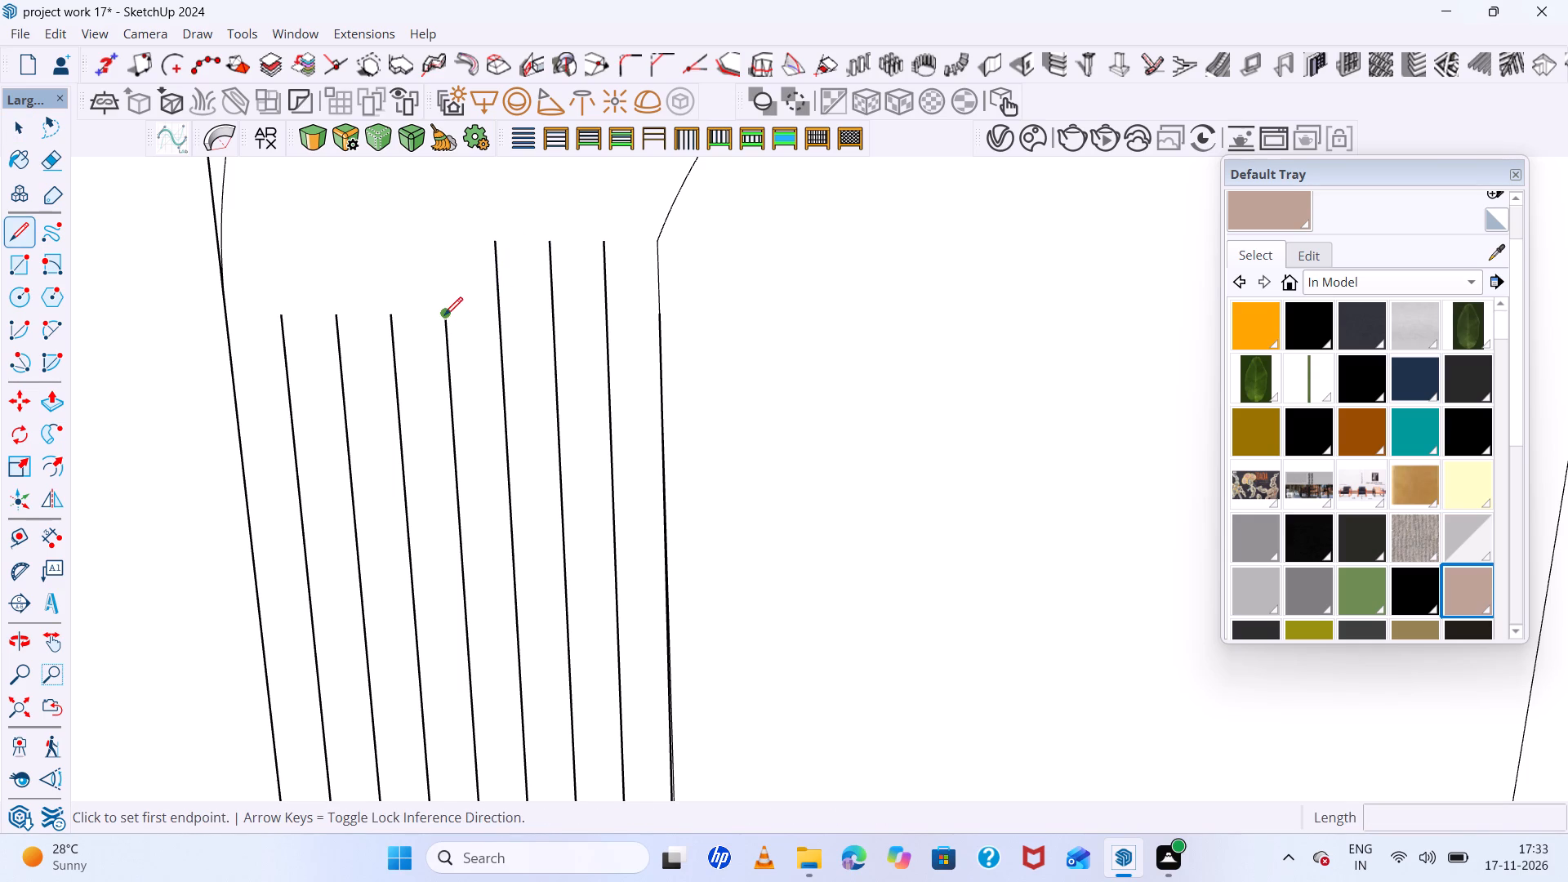
click(444, 318)
click(448, 247)
key(space)
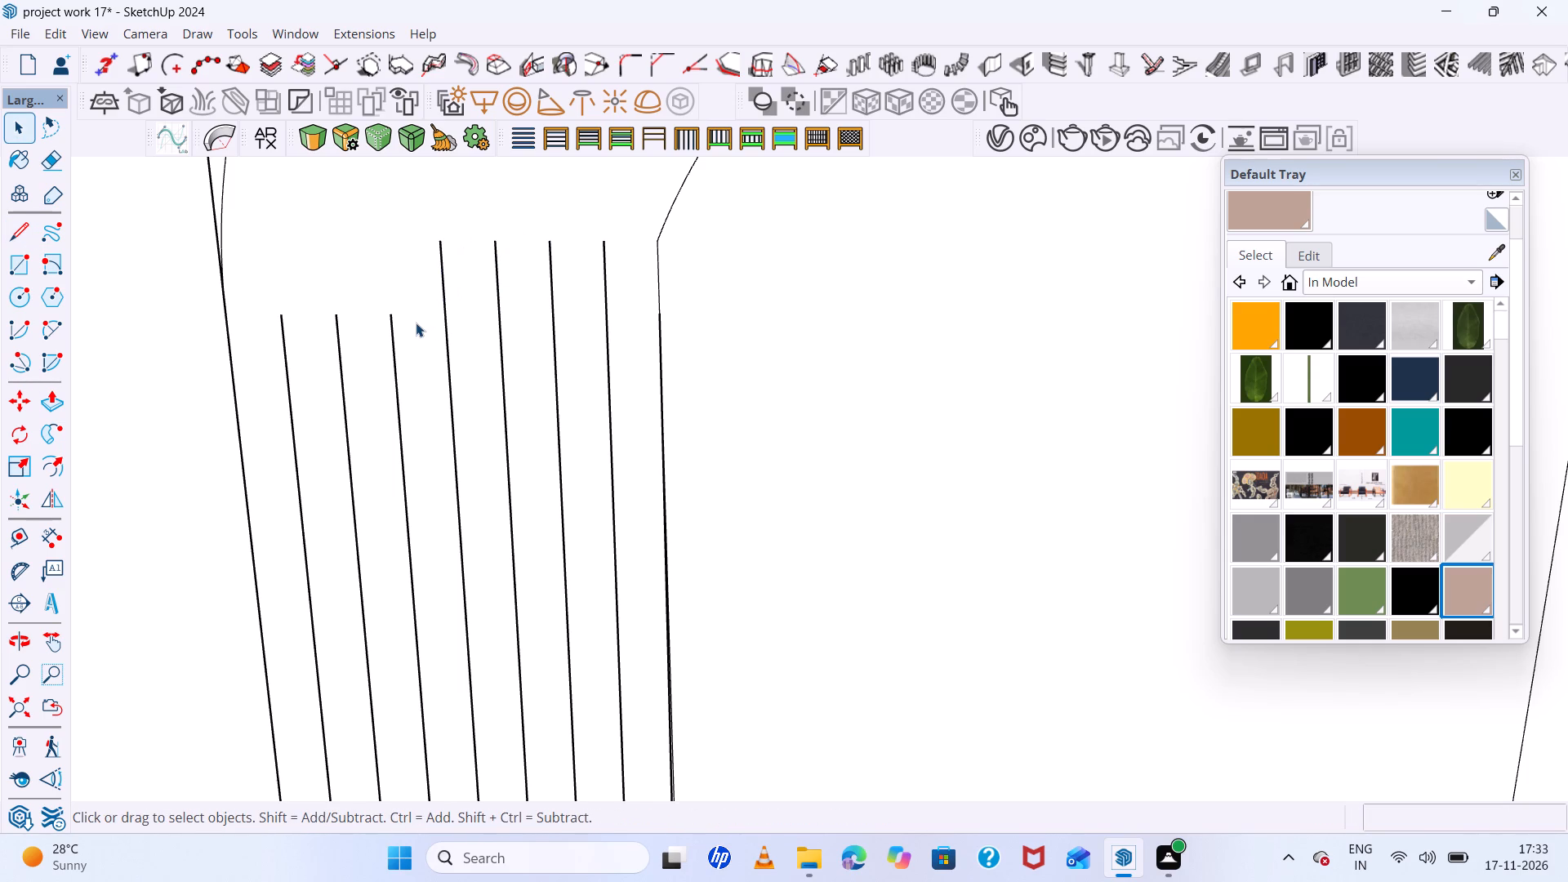
key(l)
click(386, 314)
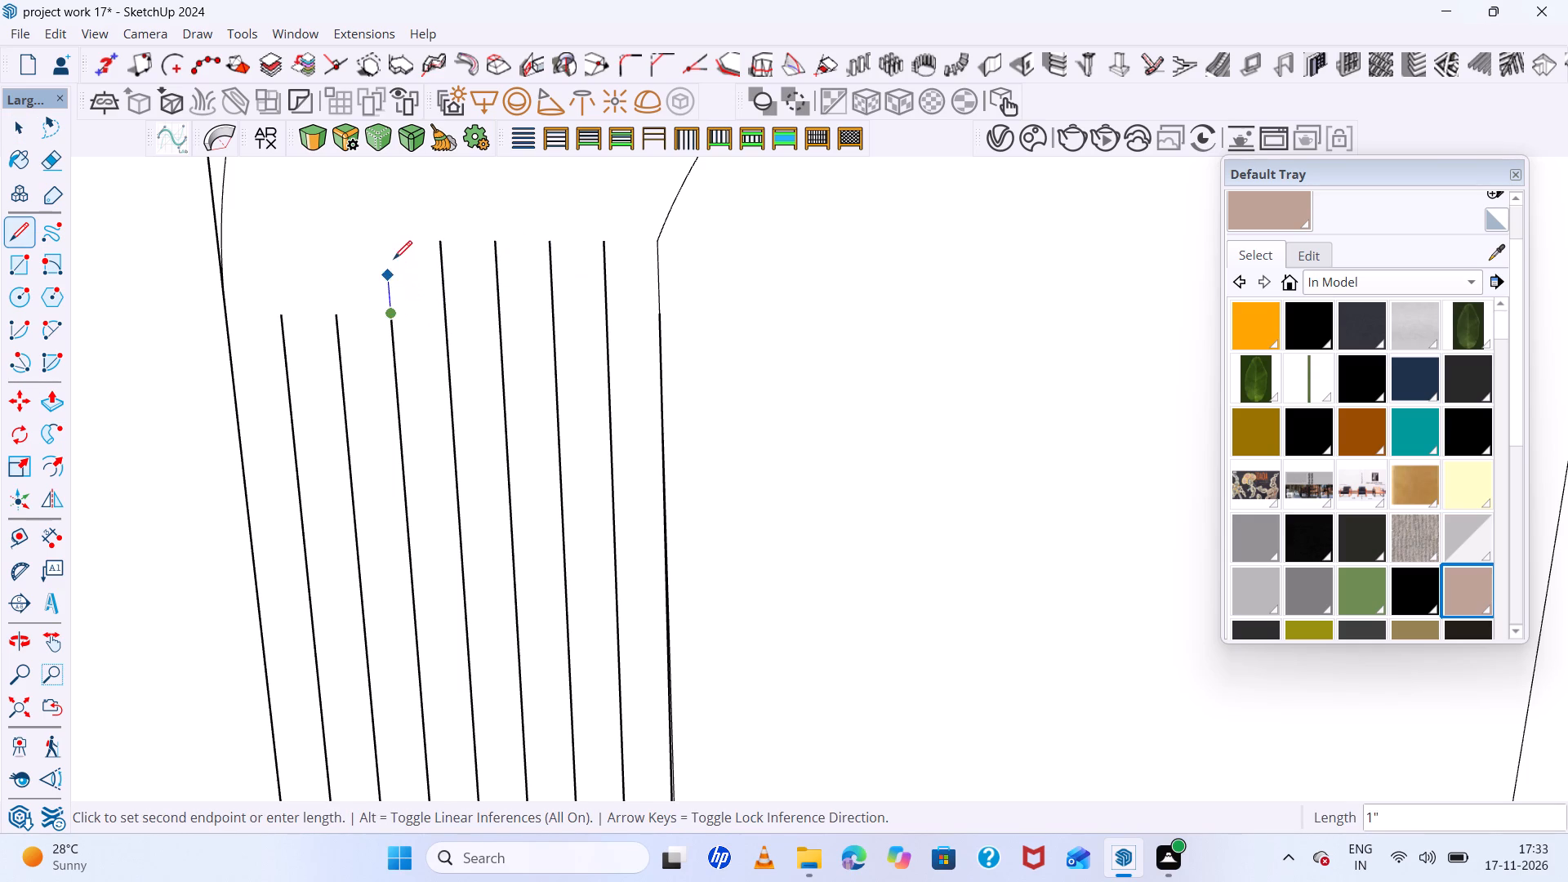
click(394, 251)
scroll(563, 310, down, 6)
key(space)
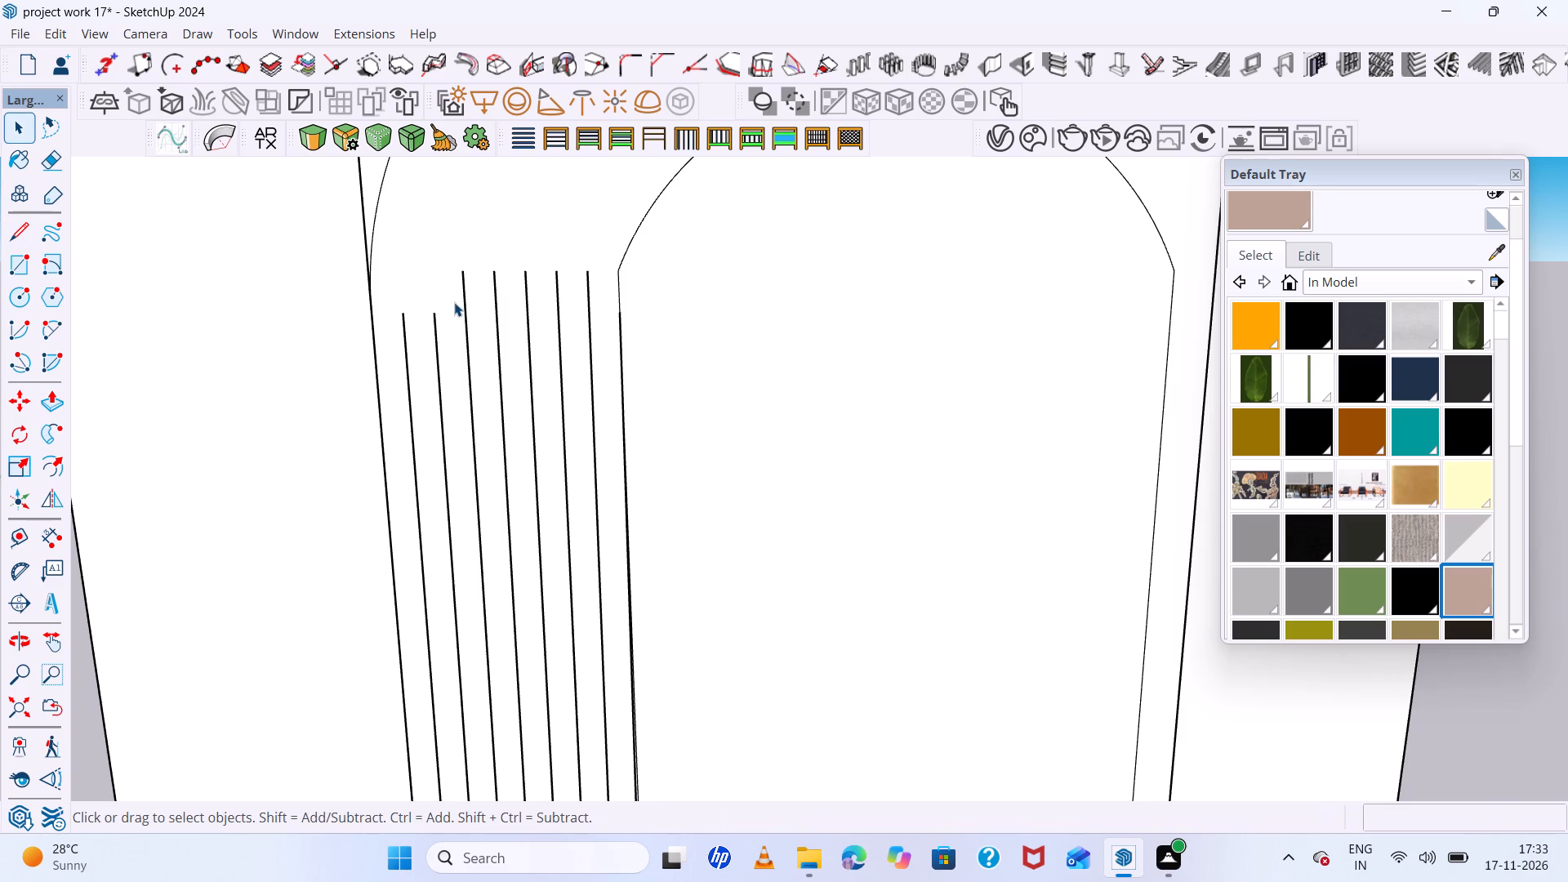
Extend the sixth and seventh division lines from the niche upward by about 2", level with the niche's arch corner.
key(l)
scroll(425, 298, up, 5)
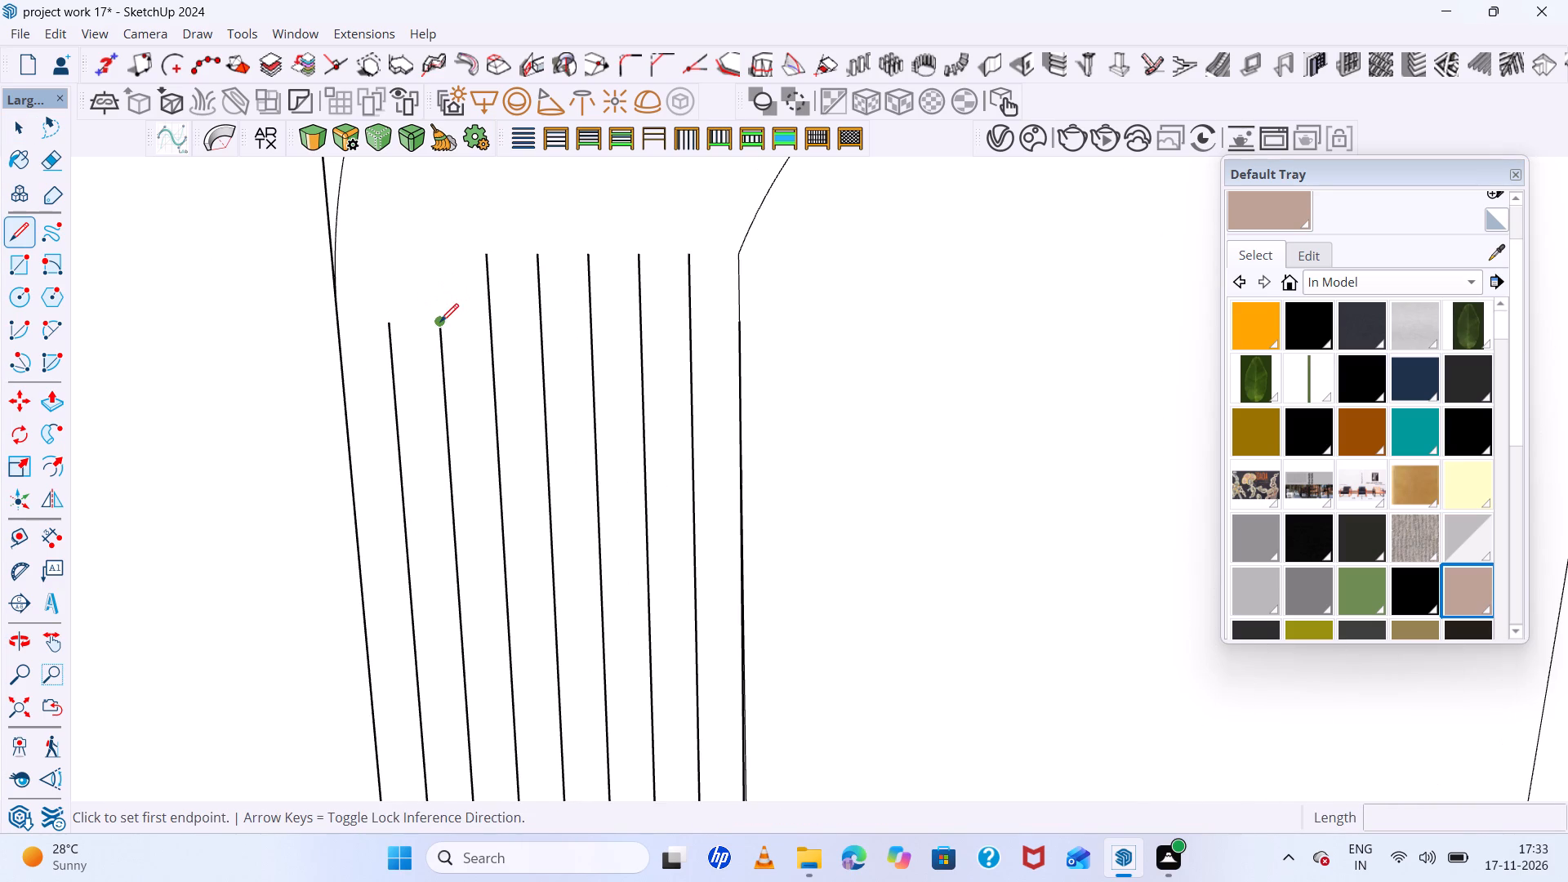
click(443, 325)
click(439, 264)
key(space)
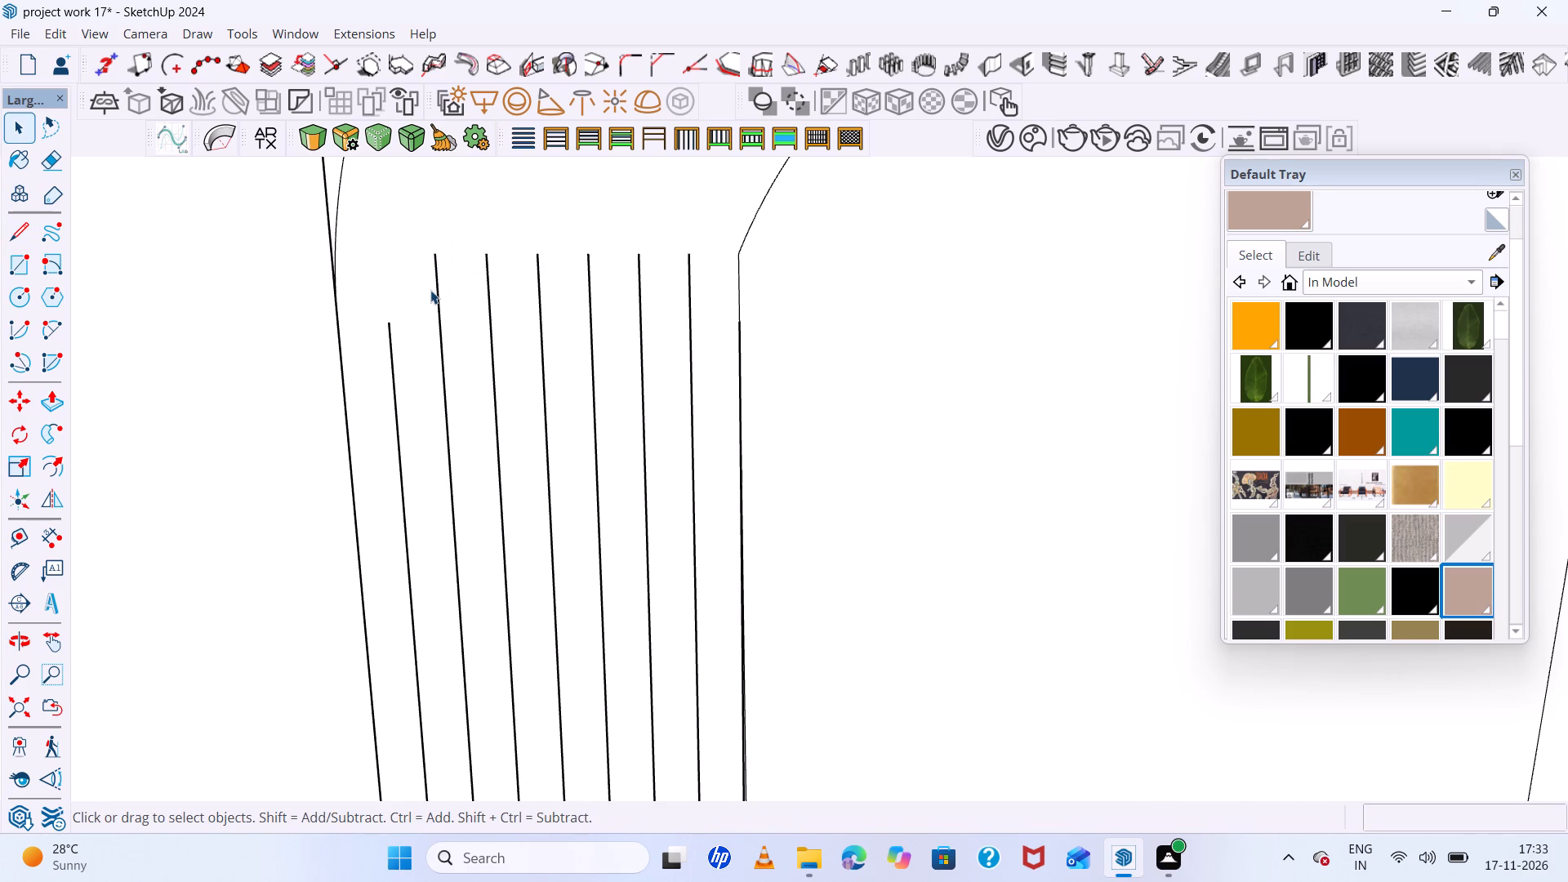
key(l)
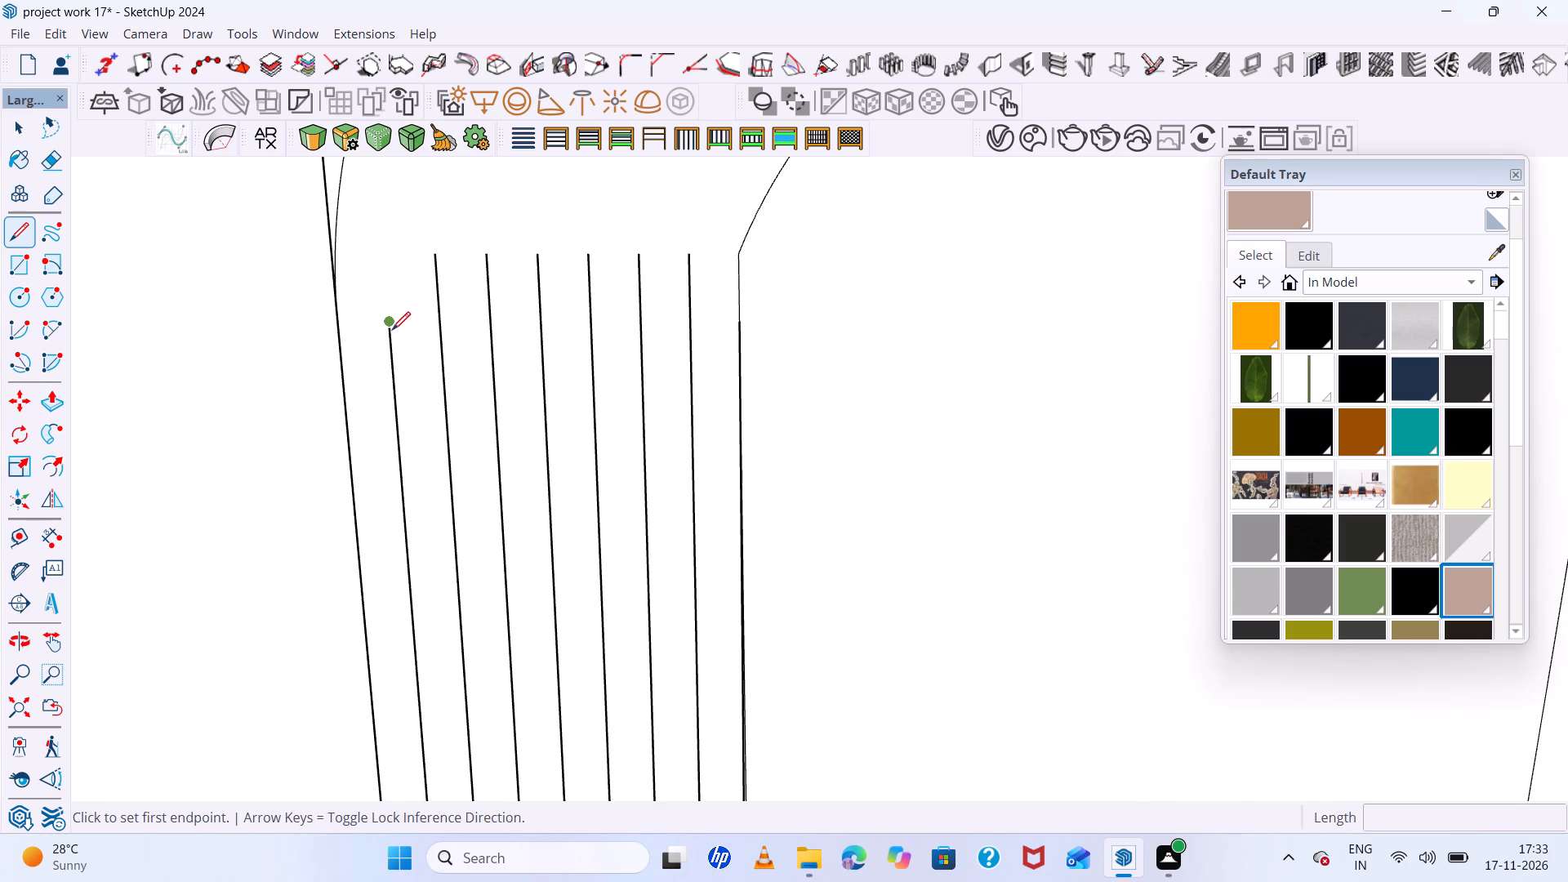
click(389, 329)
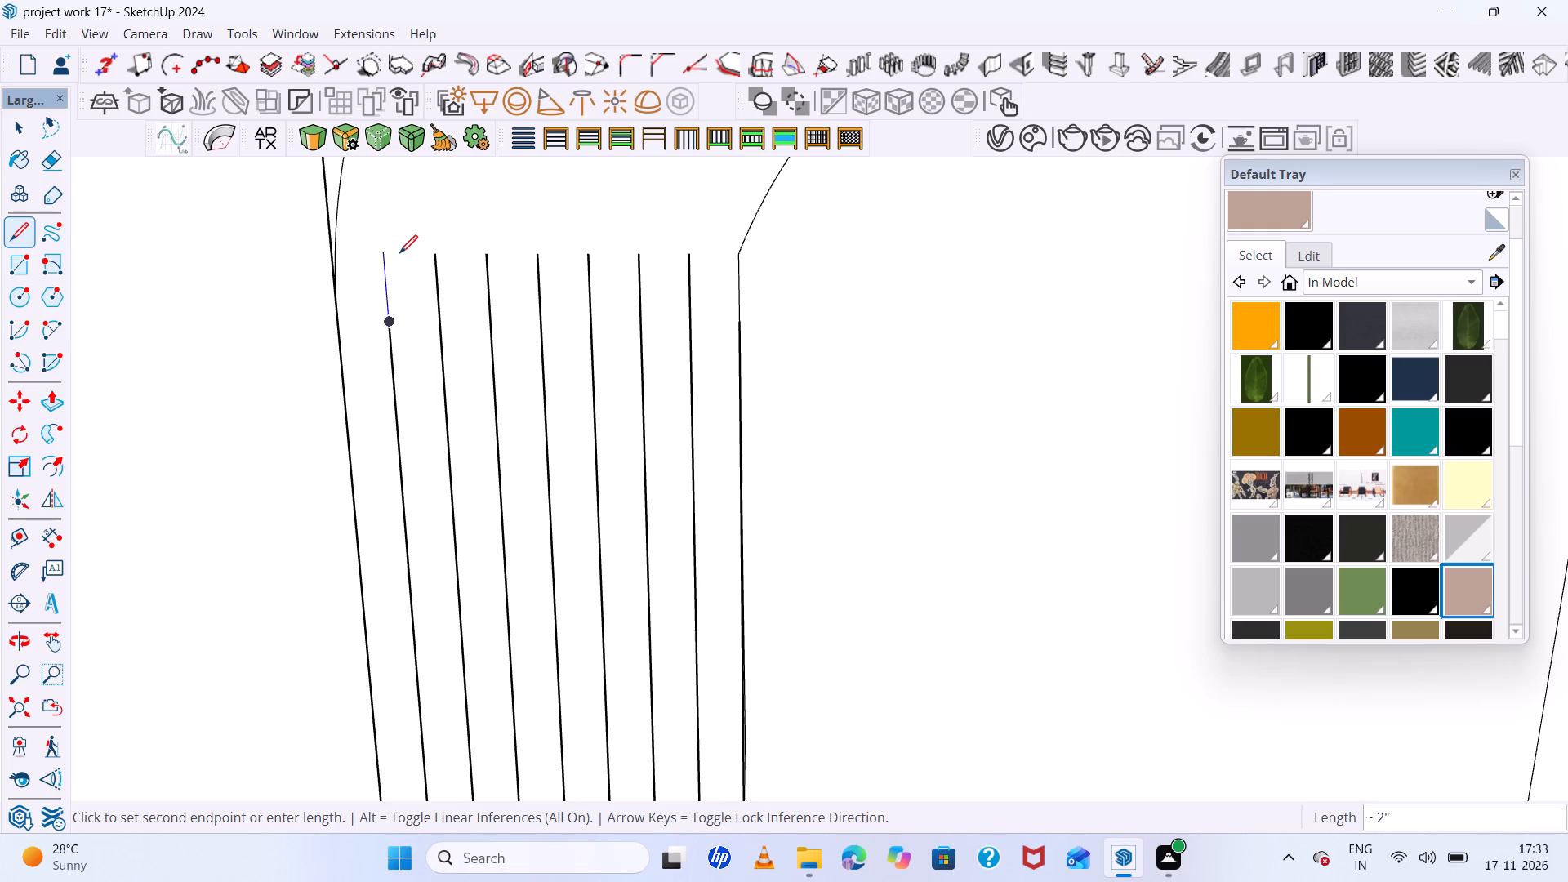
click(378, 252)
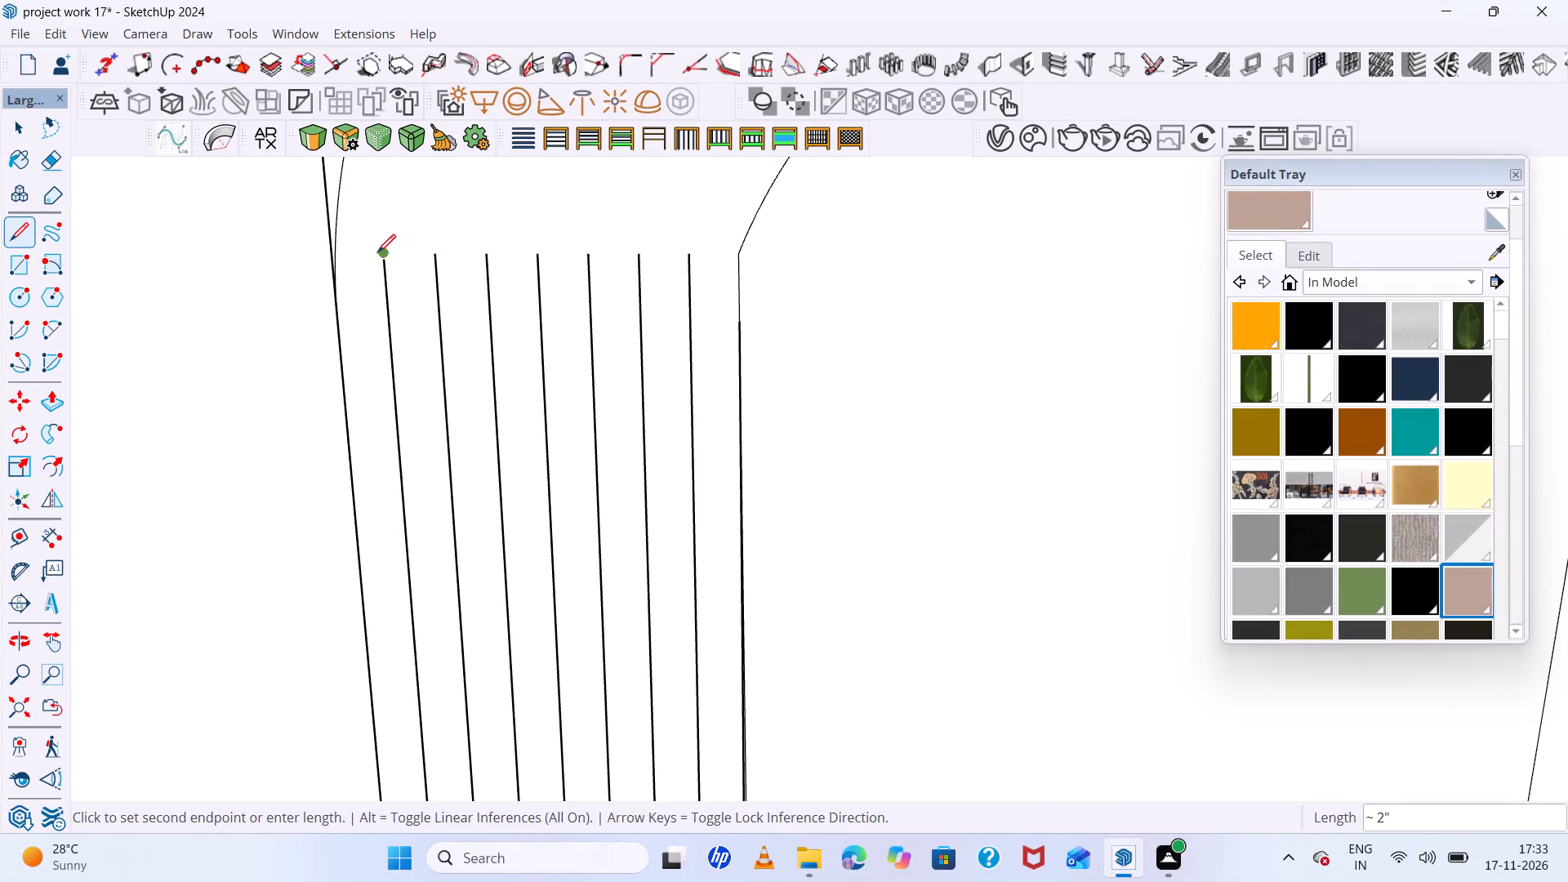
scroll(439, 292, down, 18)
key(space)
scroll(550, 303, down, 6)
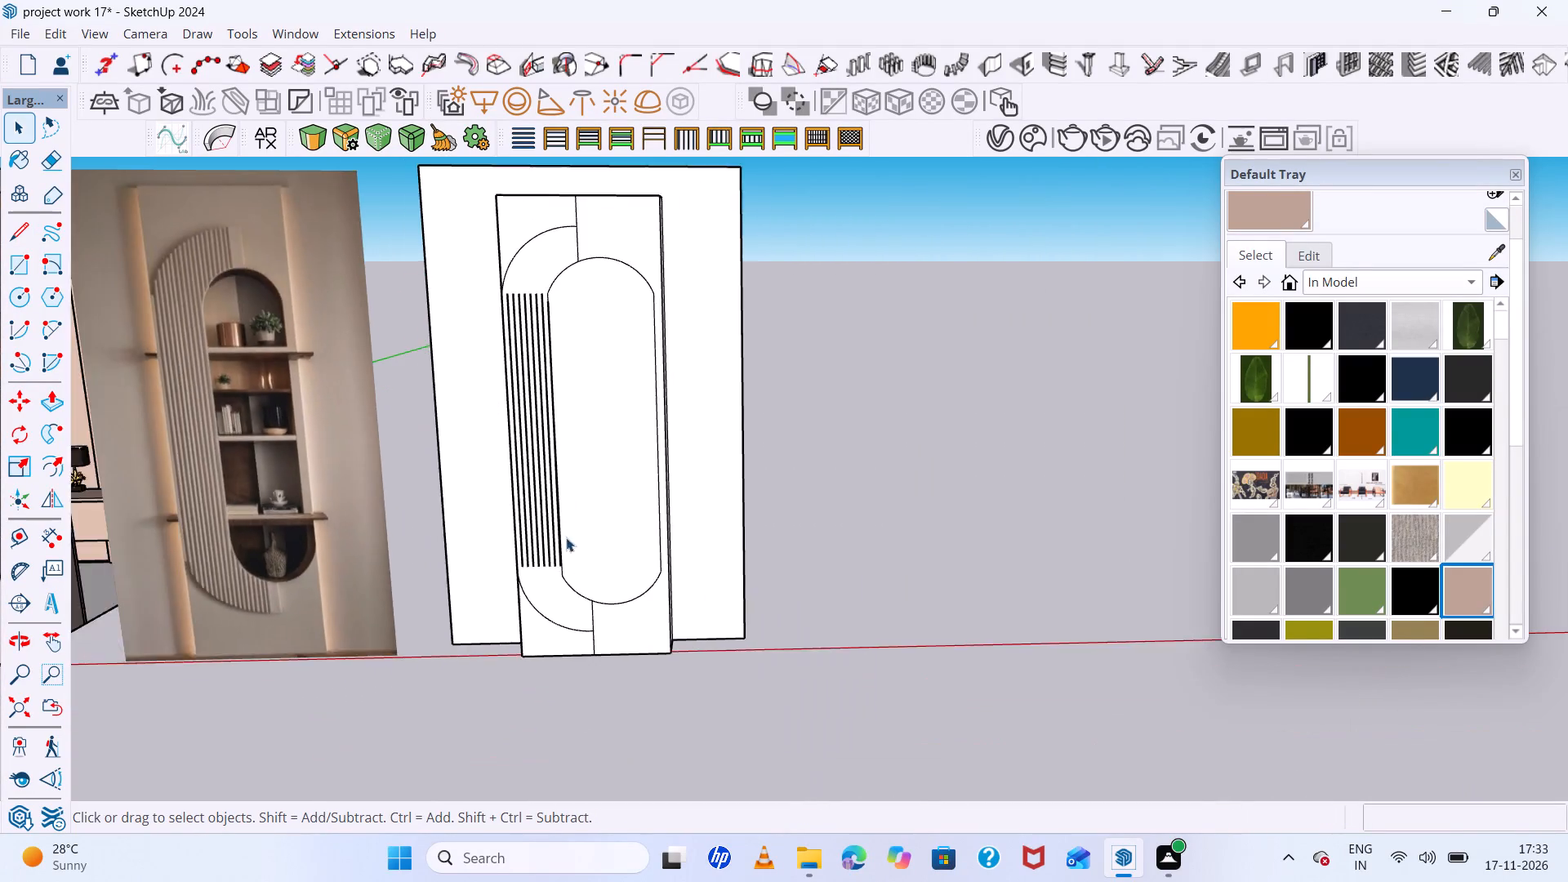
Examine the lower ends of the division lines against the corner where the niche's bottom arch starts.
scroll(559, 575, up, 19)
middle_drag(581, 541, 474, 551)
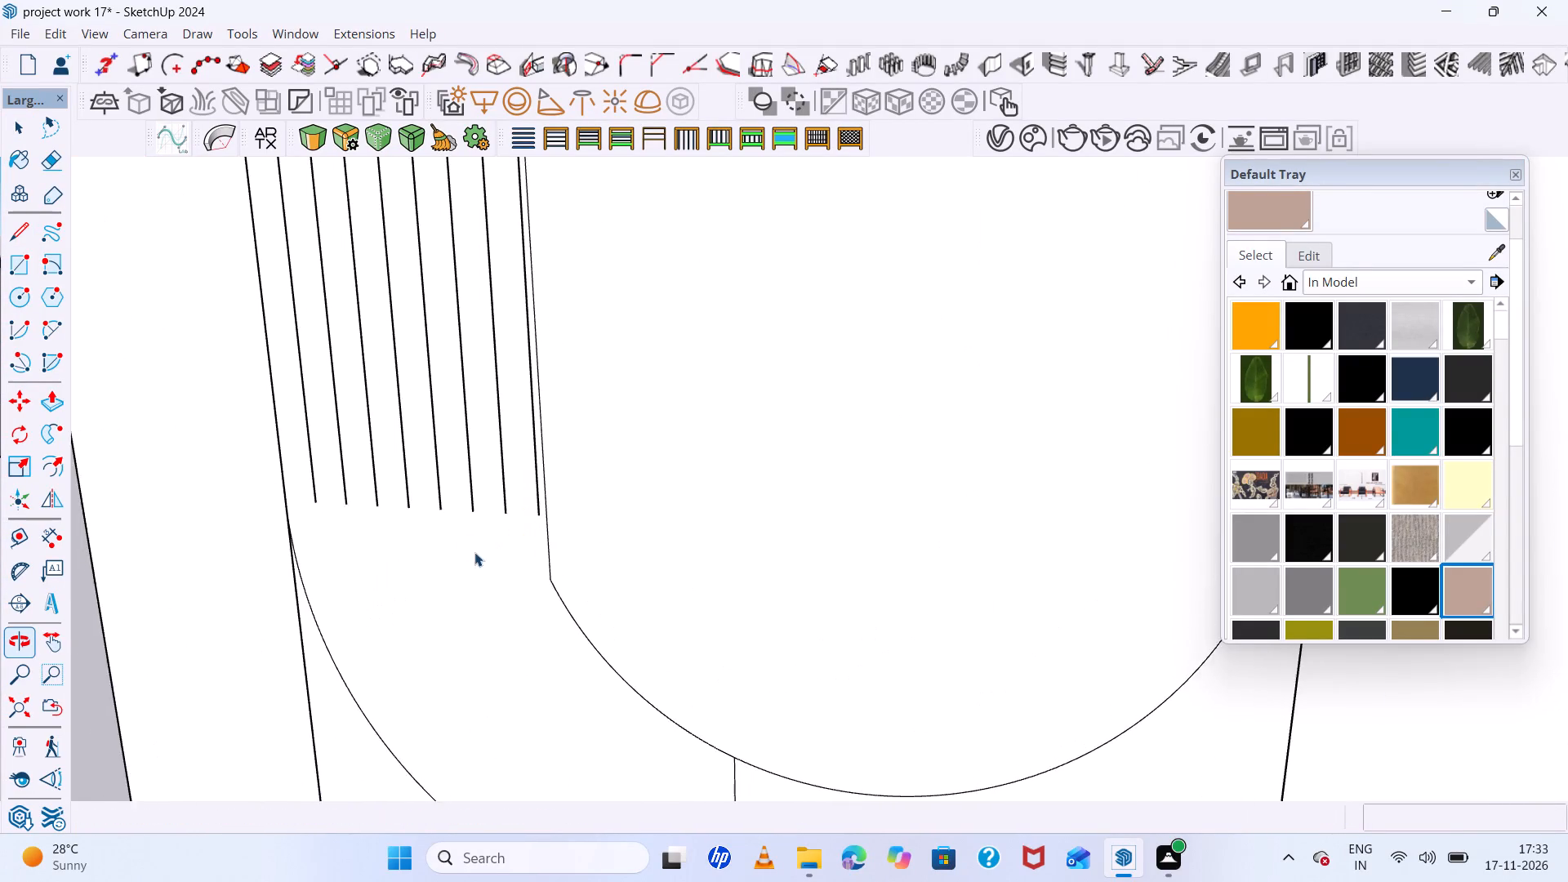
scroll(483, 560, up, 1)
scroll(595, 629, down, 19)
scroll(597, 426, up, 5)
key(space)
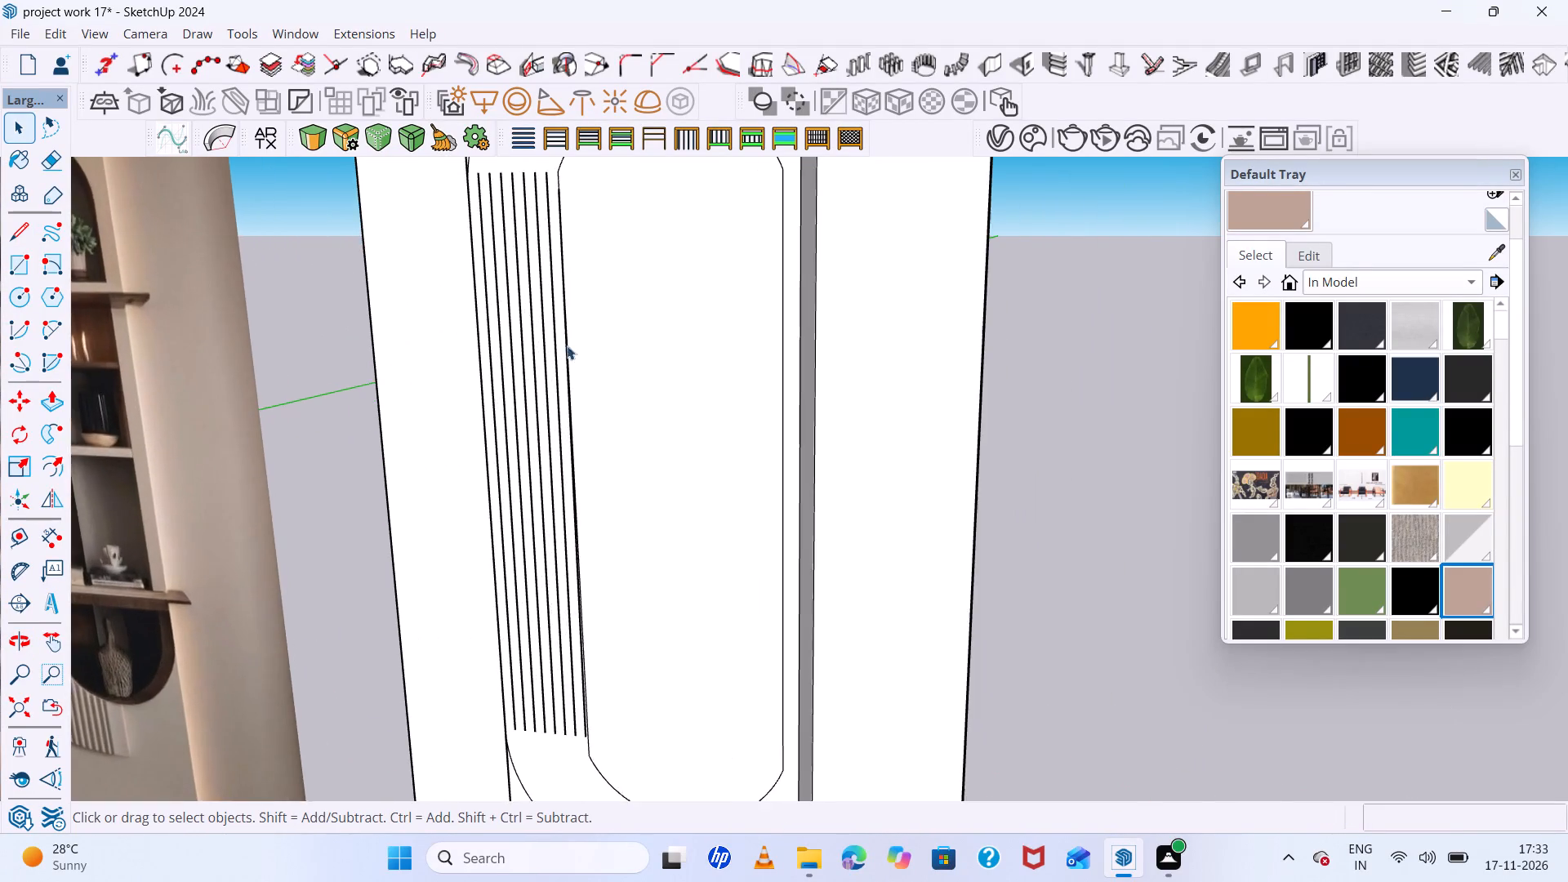
scroll(566, 328, up, 6)
scroll(563, 347, down, 8)
middle_drag(575, 381, 509, 359)
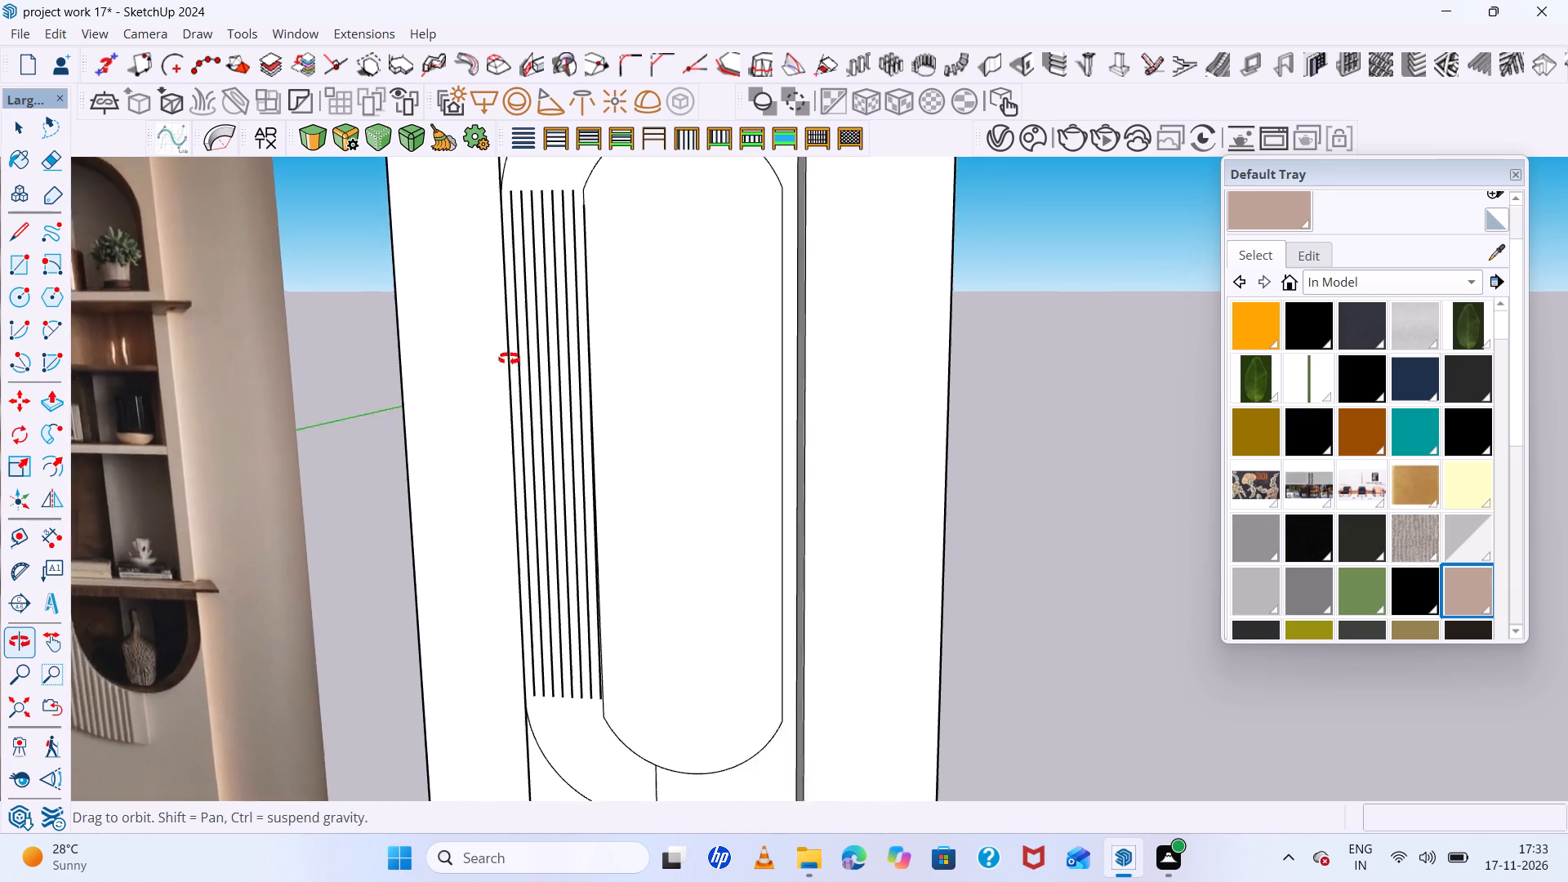
middle_drag(509, 359, 678, 347)
scroll(645, 866, up, 5)
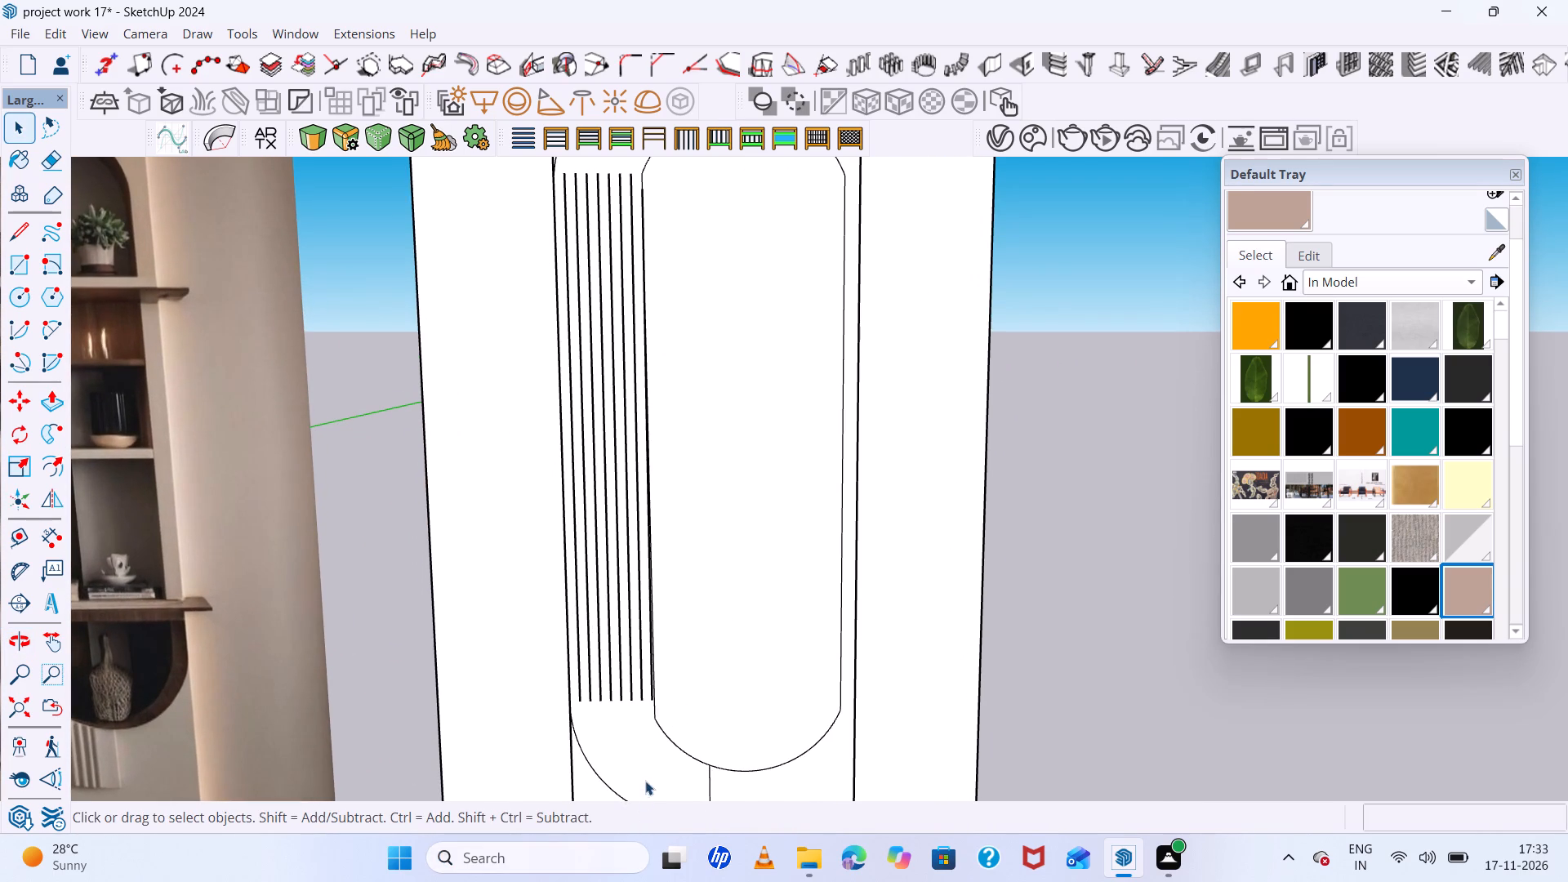
scroll(645, 777, up, 6)
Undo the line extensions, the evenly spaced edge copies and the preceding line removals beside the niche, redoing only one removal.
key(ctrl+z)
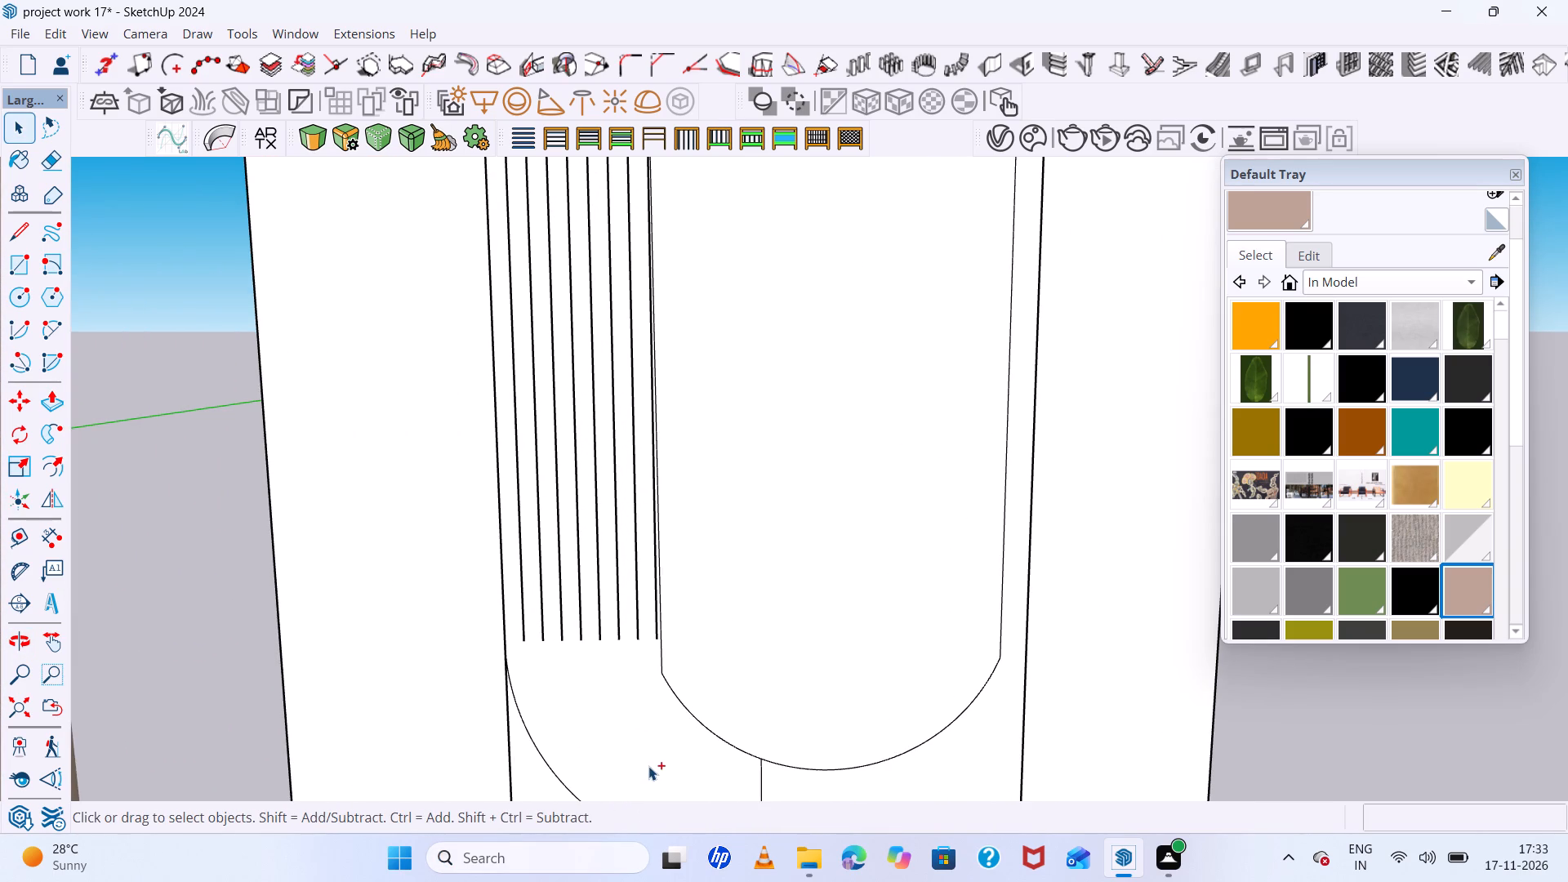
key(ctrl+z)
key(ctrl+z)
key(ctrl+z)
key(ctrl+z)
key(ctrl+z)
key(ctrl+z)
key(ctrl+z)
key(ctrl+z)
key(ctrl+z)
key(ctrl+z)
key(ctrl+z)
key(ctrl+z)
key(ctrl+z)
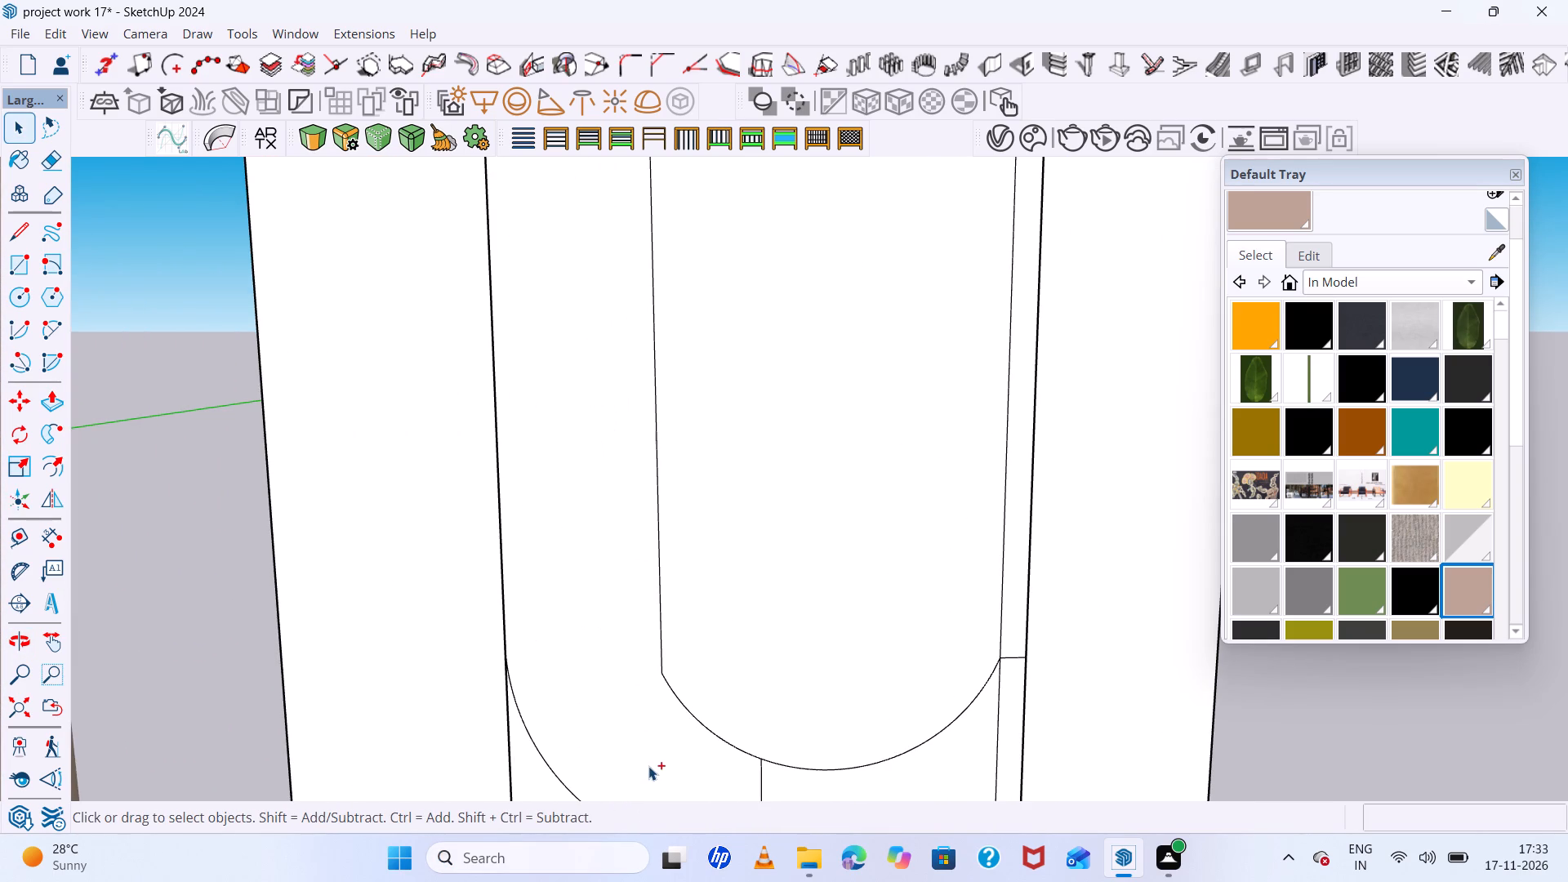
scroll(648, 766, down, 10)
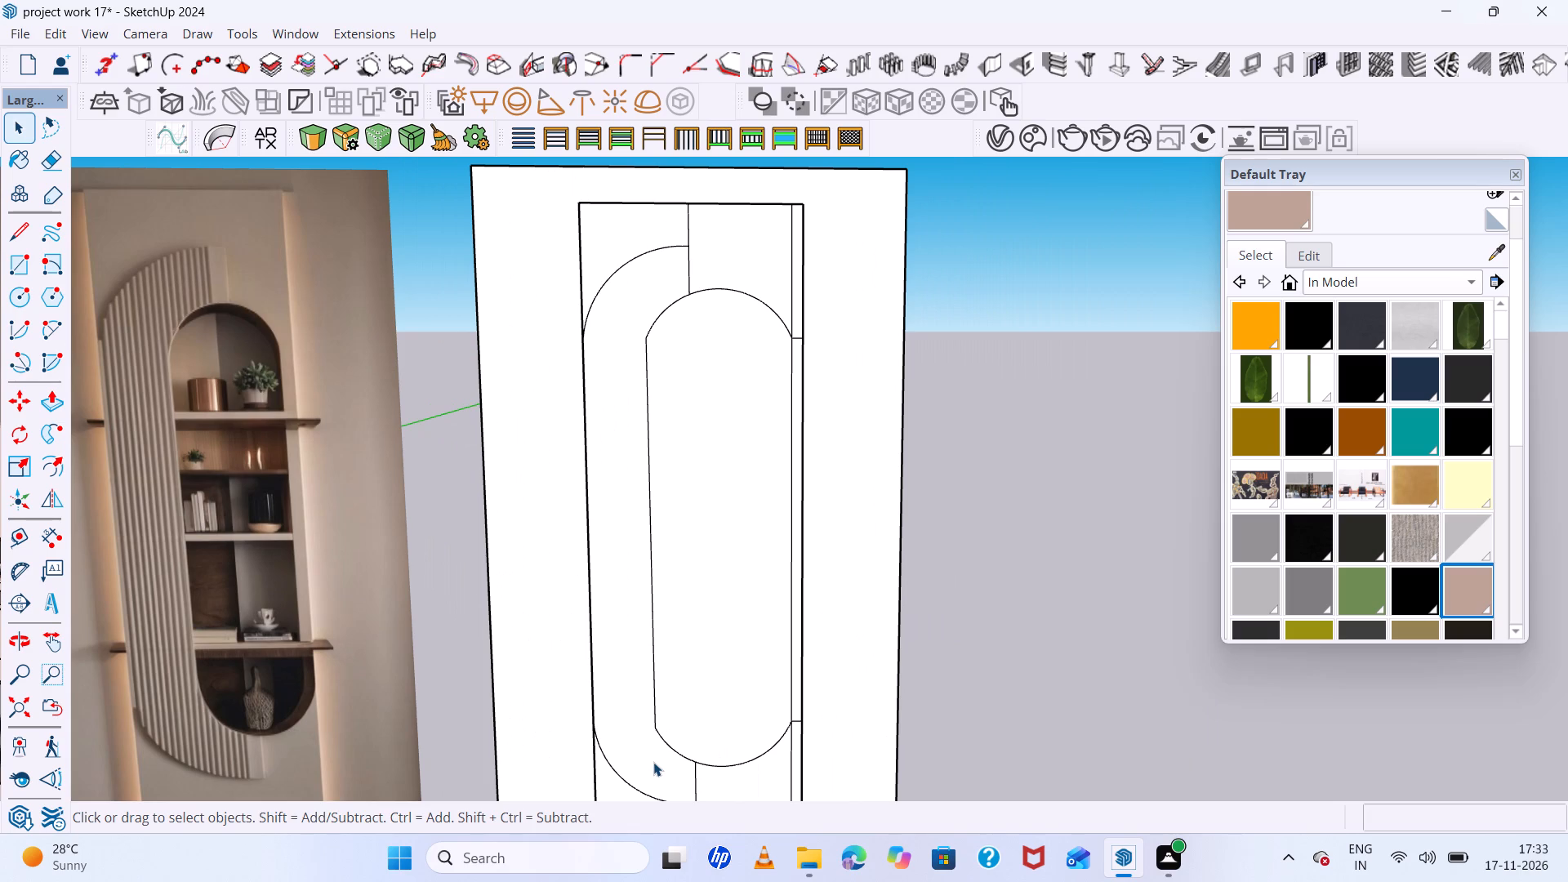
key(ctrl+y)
Examine the inner panel's top, side face and arch edges from several angles.
scroll(885, 202, up, 1)
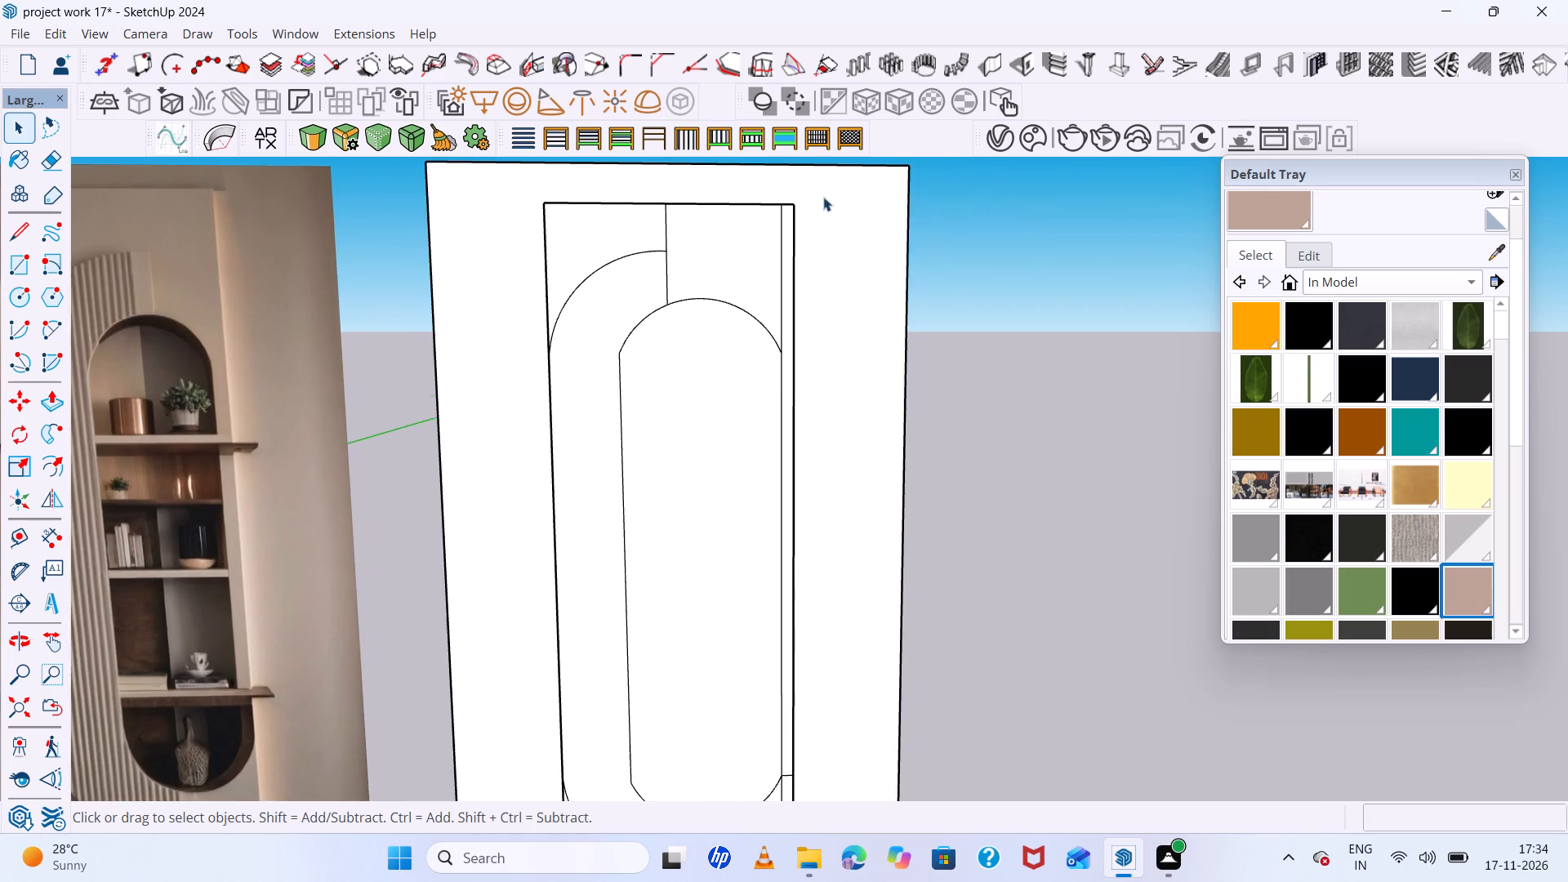
scroll(812, 197, down, 3)
middle_drag(811, 201, 892, 460)
scroll(819, 314, up, 6)
middle_drag(792, 367, 775, 267)
scroll(569, 430, down, 4)
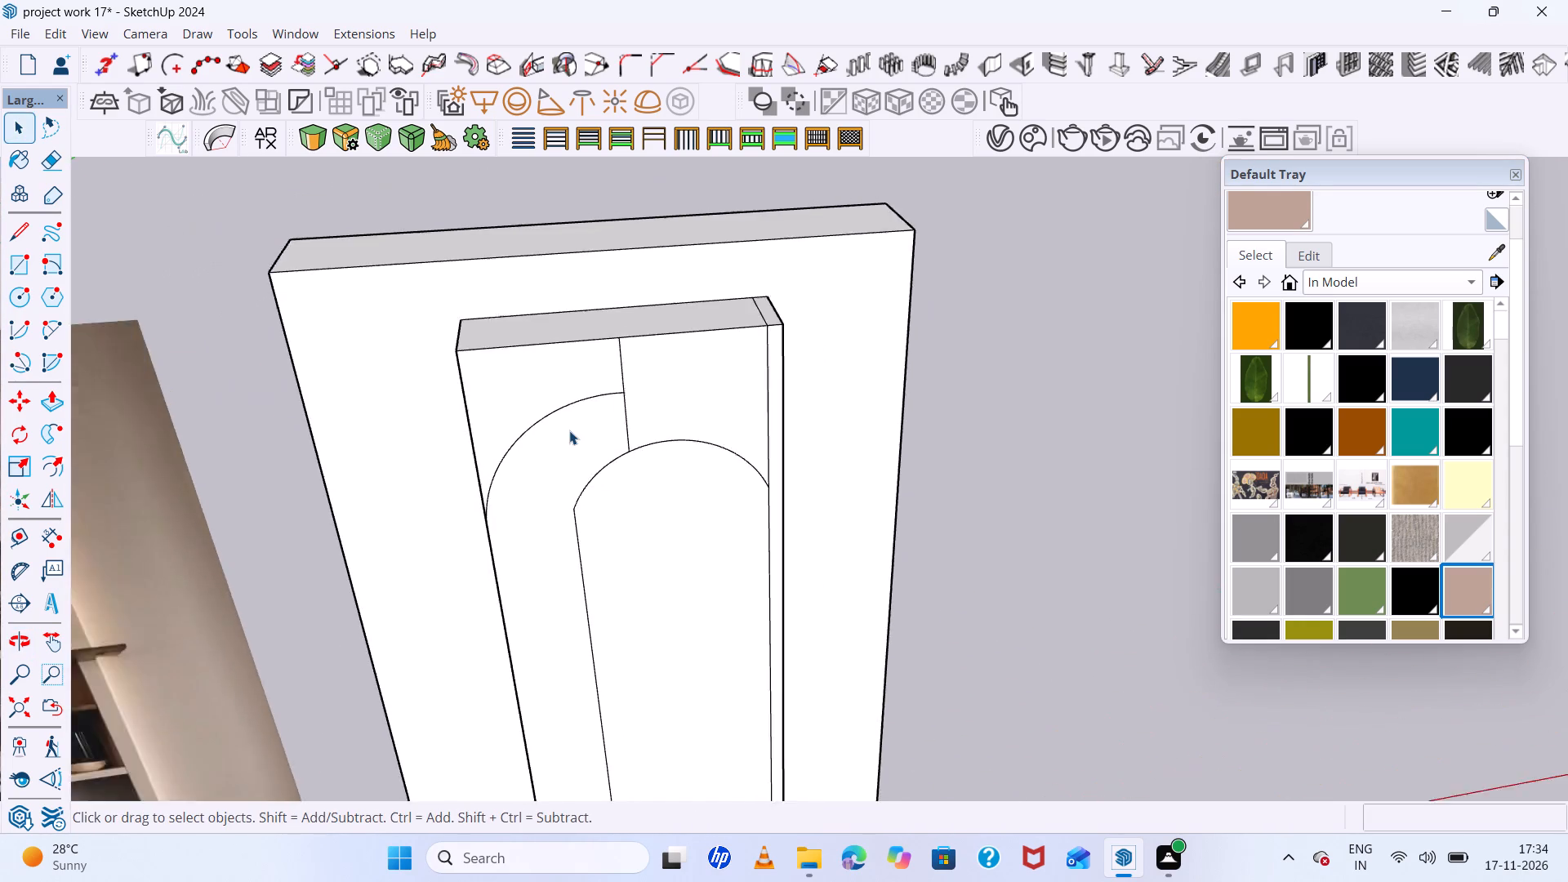
scroll(569, 430, down, 2)
middle_drag(569, 430, 847, 338)
scroll(586, 394, up, 18)
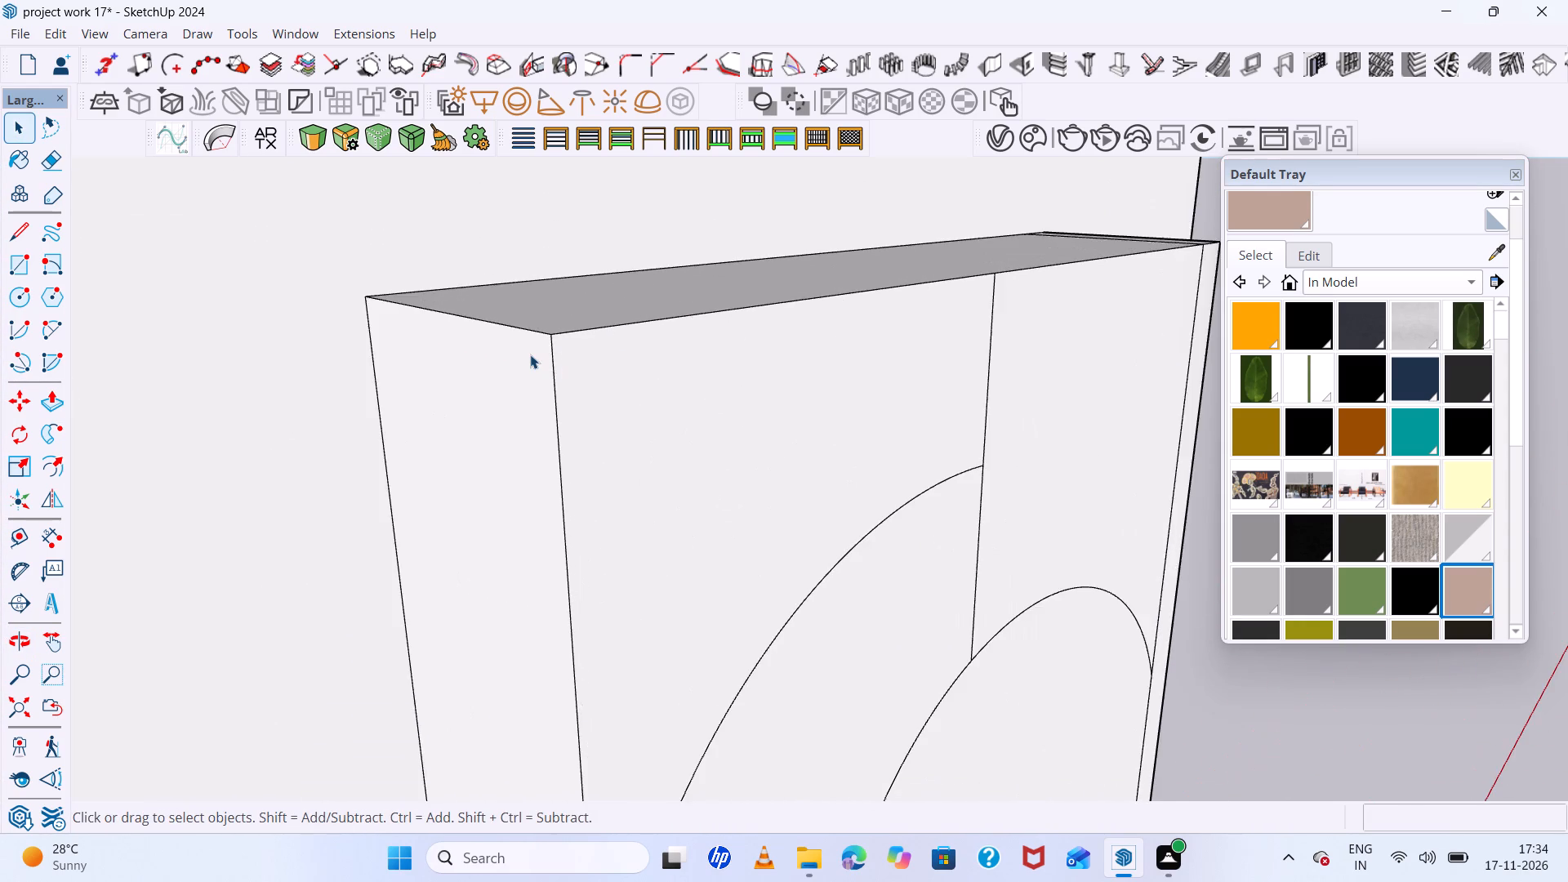
scroll(530, 354, down, 8)
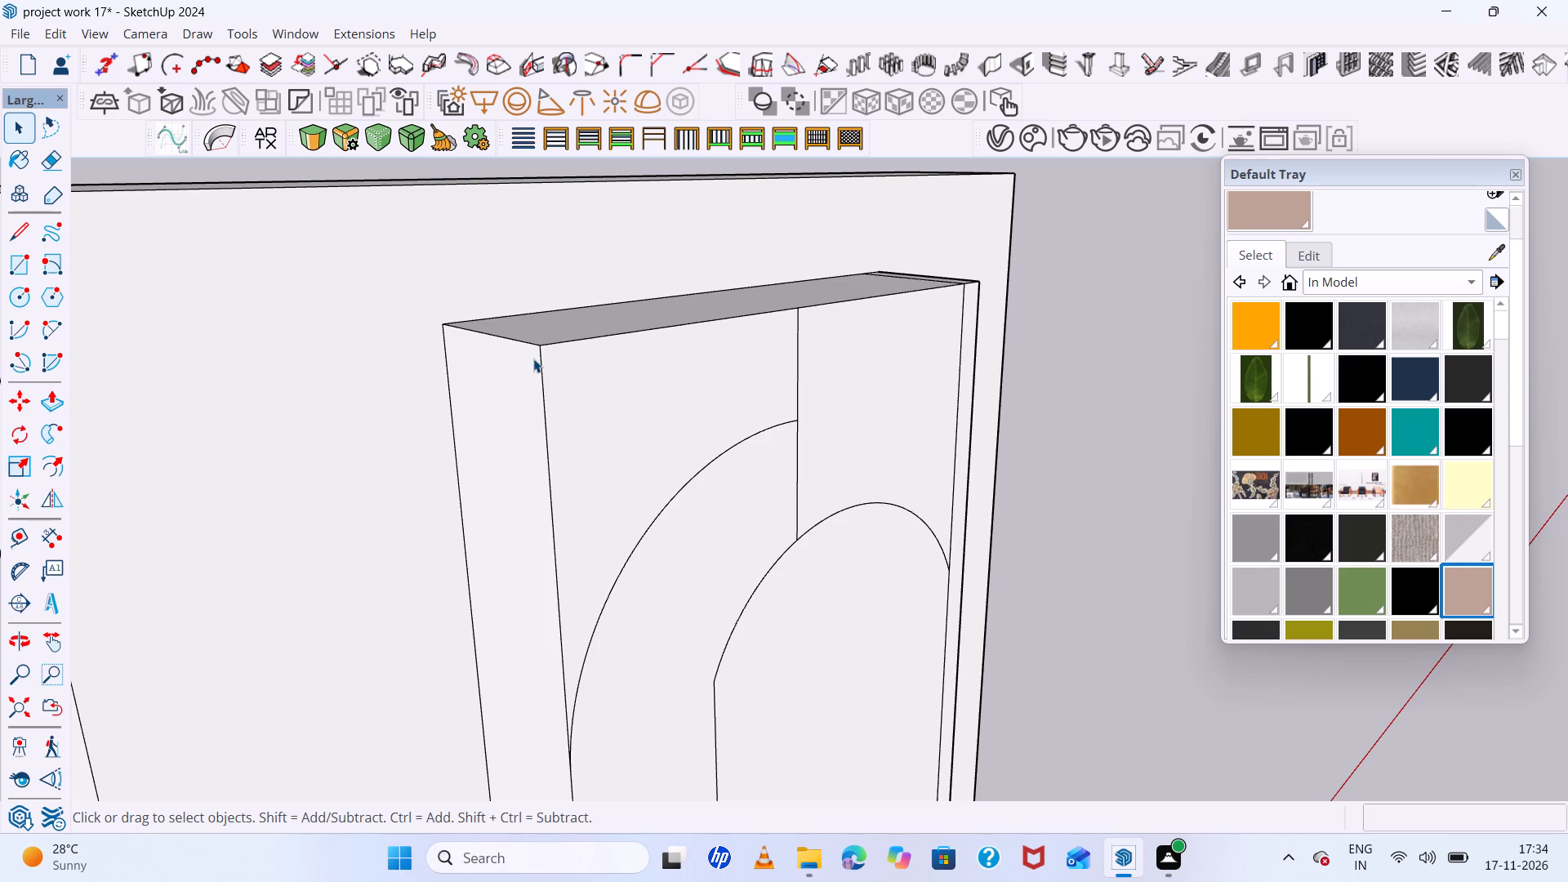
scroll(540, 372, down, 12)
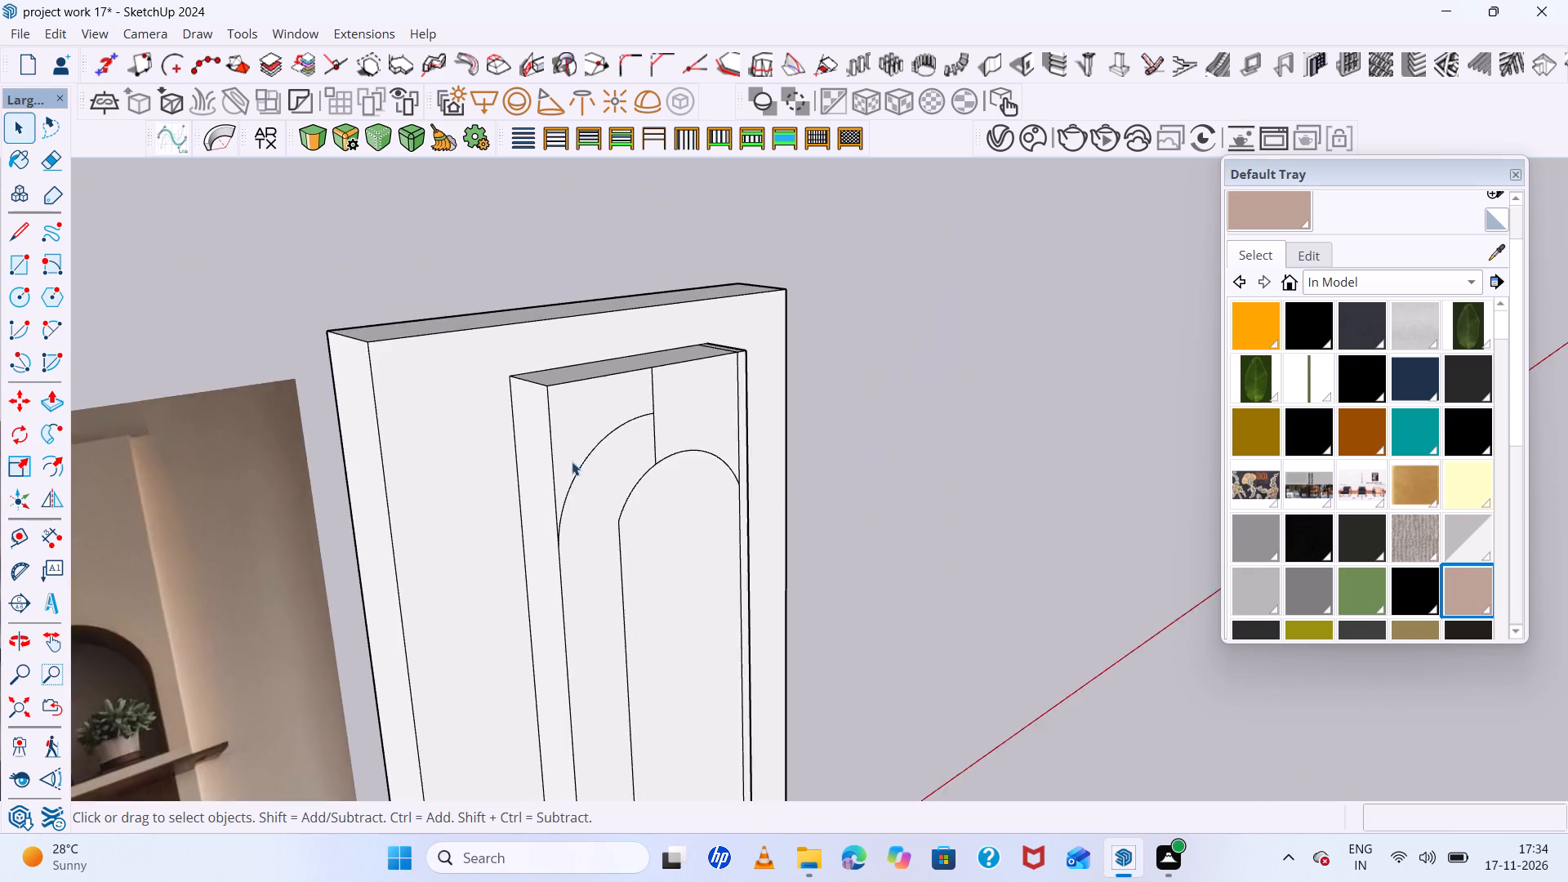
scroll(571, 622, up, 7)
scroll(568, 650, down, 7)
scroll(568, 650, up, 1)
middle_drag(568, 650, 331, 553)
scroll(645, 555, down, 8)
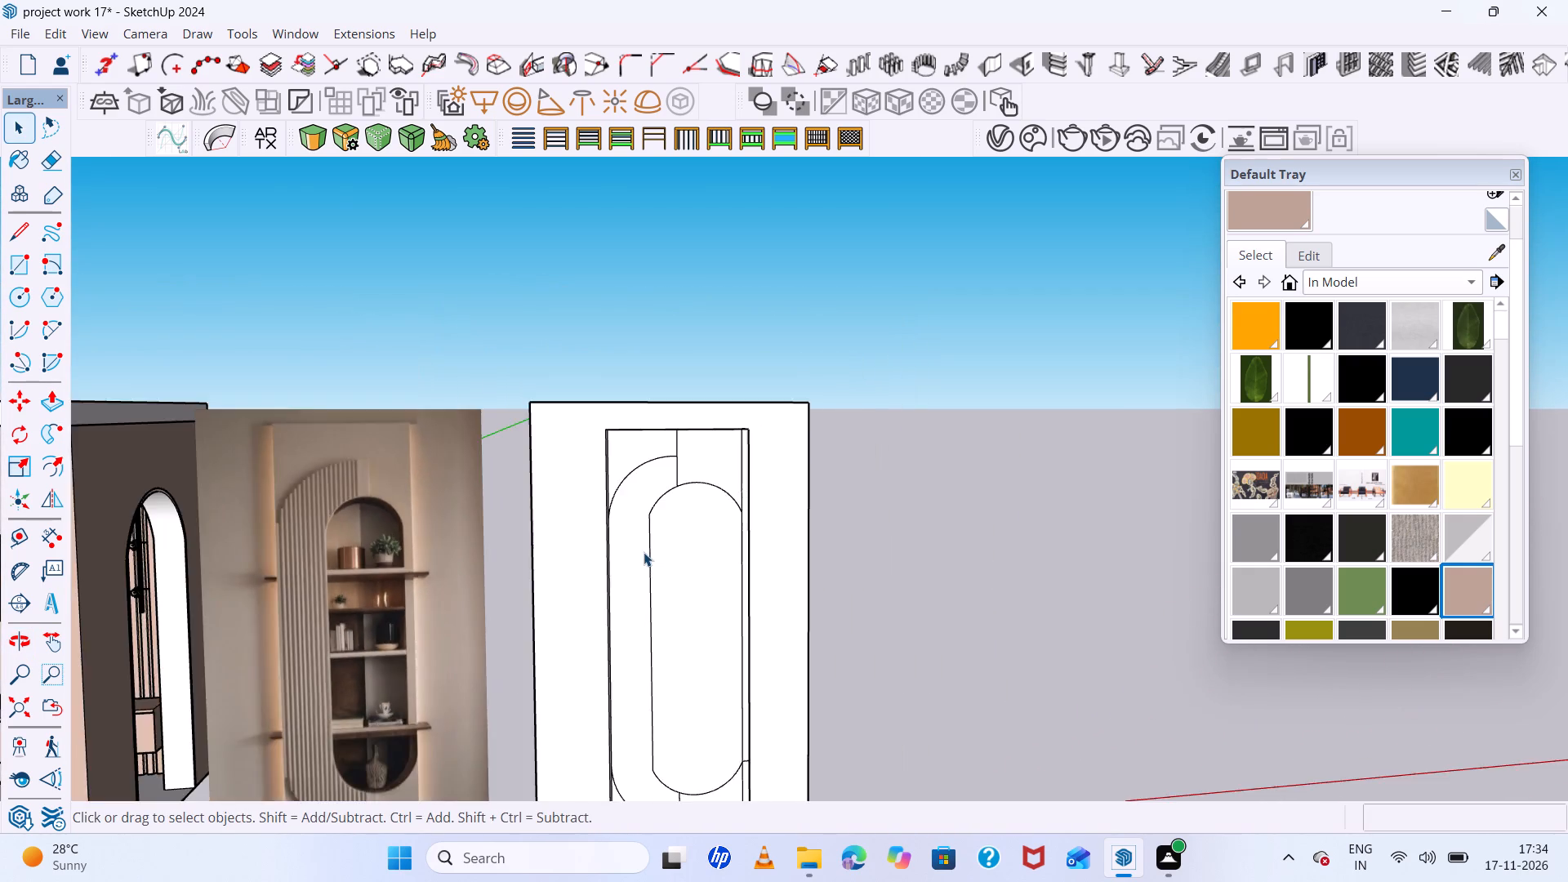
scroll(644, 552, down, 4)
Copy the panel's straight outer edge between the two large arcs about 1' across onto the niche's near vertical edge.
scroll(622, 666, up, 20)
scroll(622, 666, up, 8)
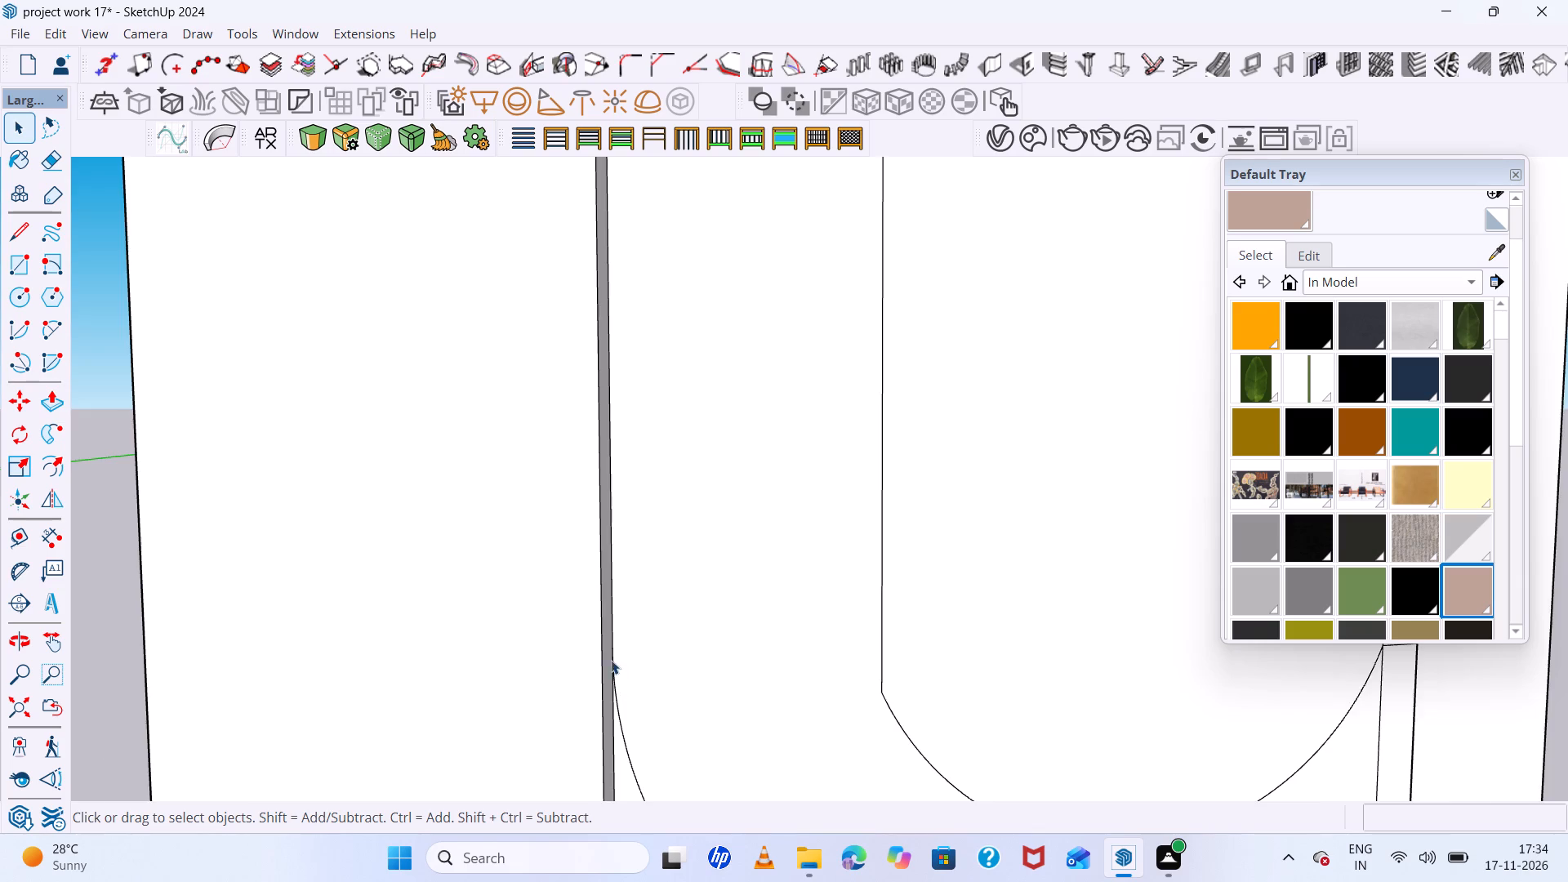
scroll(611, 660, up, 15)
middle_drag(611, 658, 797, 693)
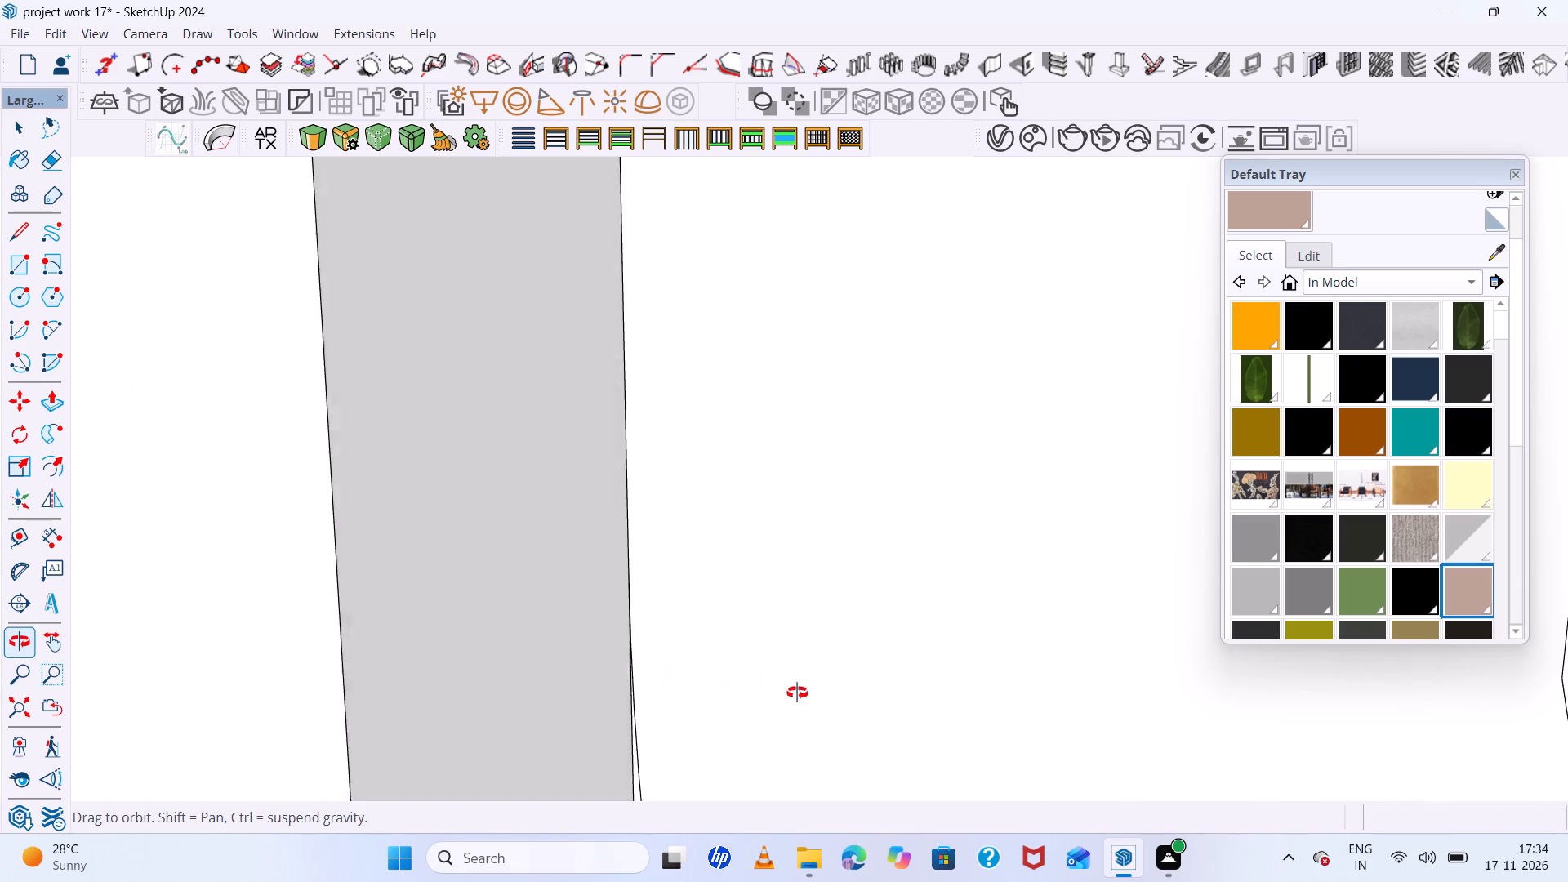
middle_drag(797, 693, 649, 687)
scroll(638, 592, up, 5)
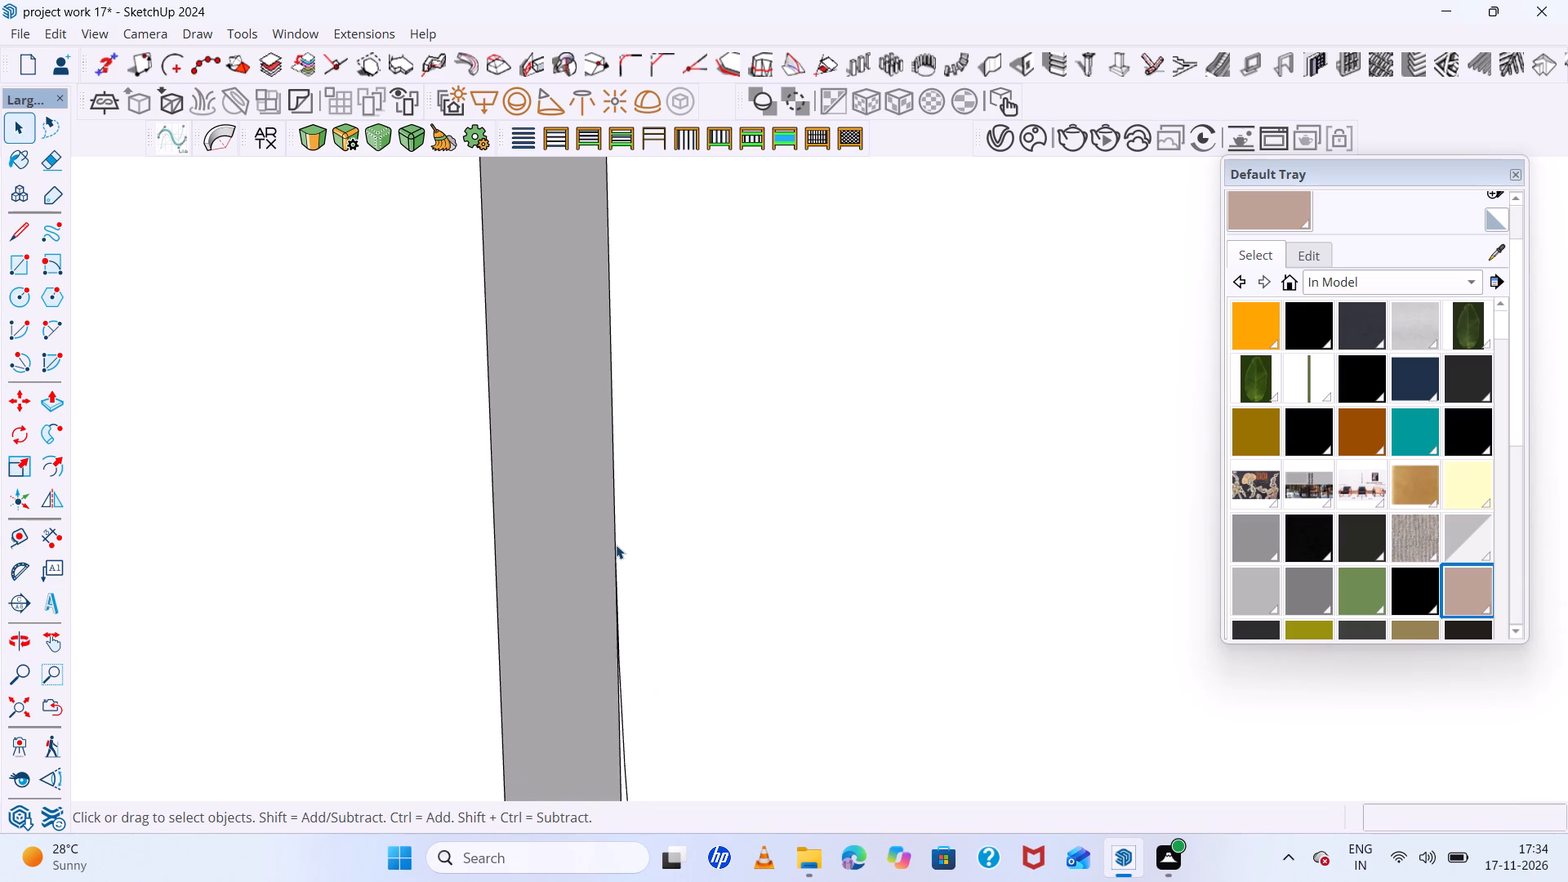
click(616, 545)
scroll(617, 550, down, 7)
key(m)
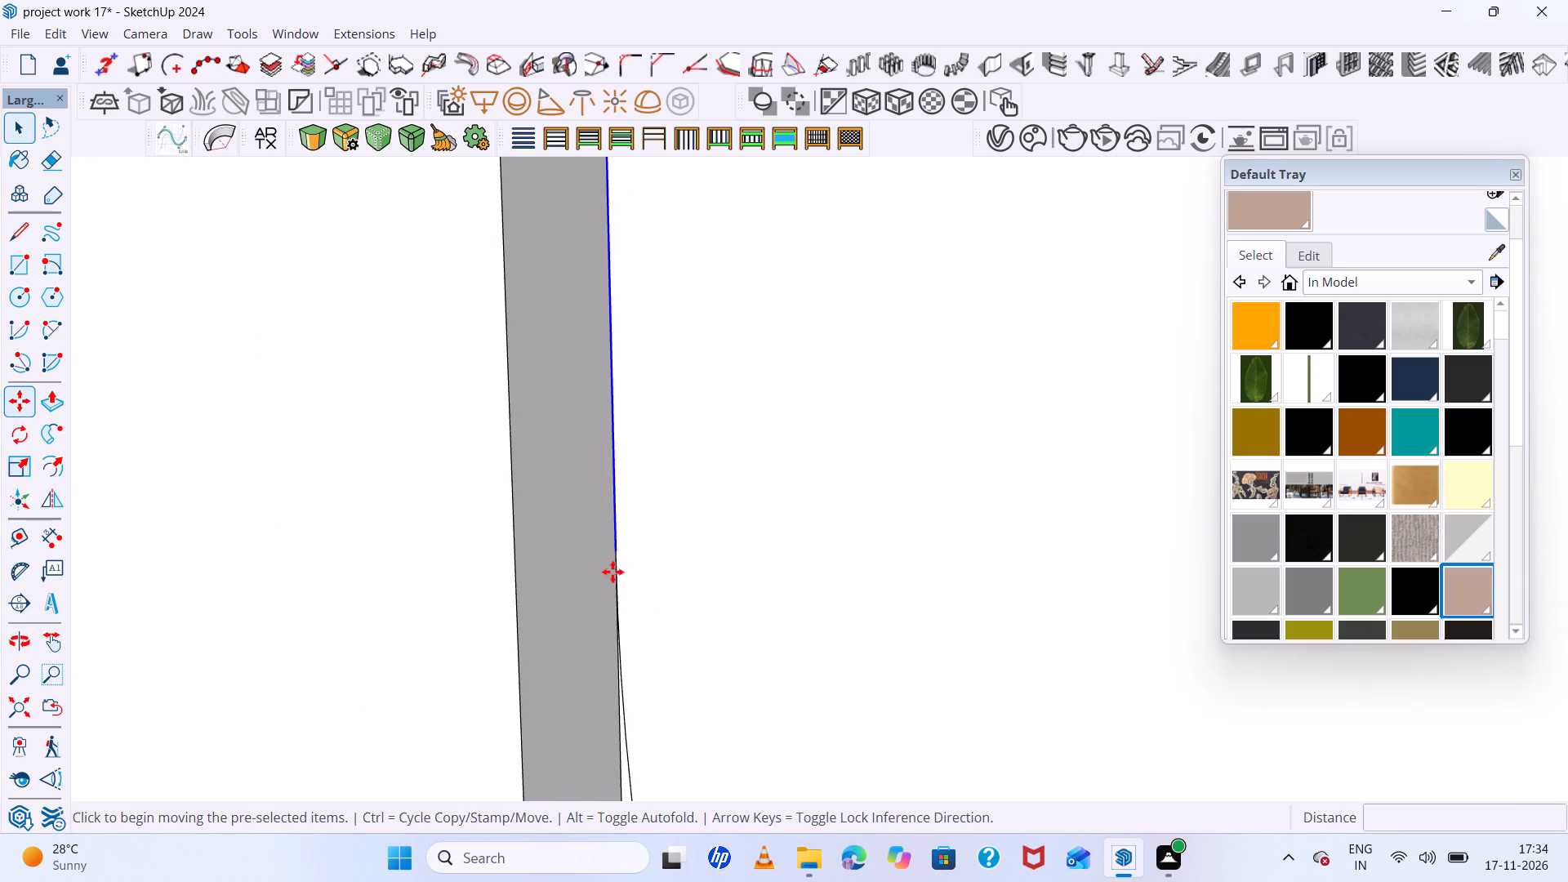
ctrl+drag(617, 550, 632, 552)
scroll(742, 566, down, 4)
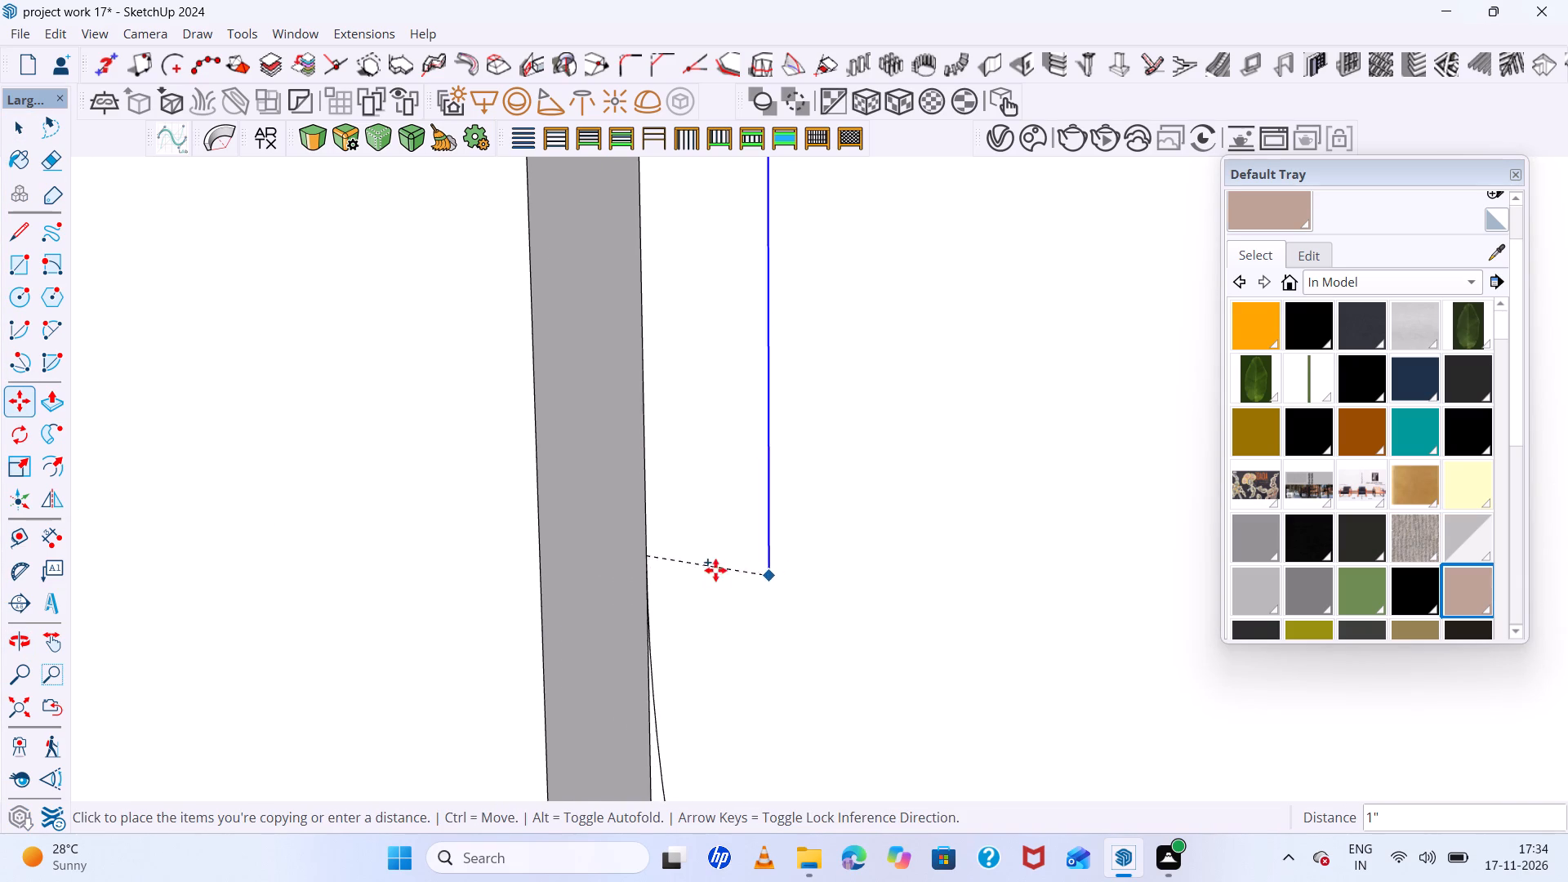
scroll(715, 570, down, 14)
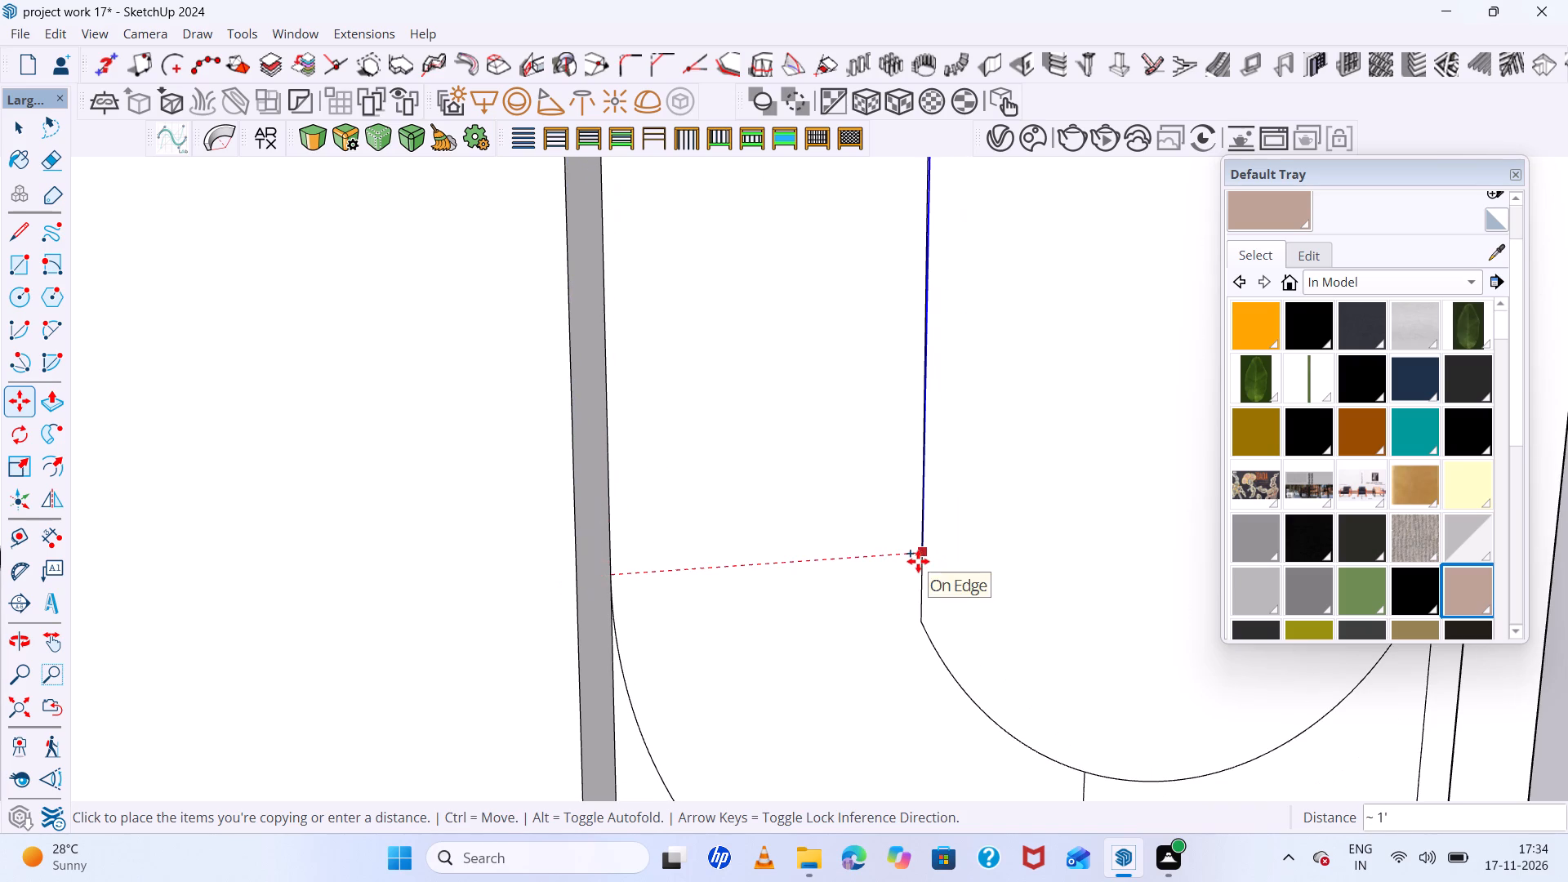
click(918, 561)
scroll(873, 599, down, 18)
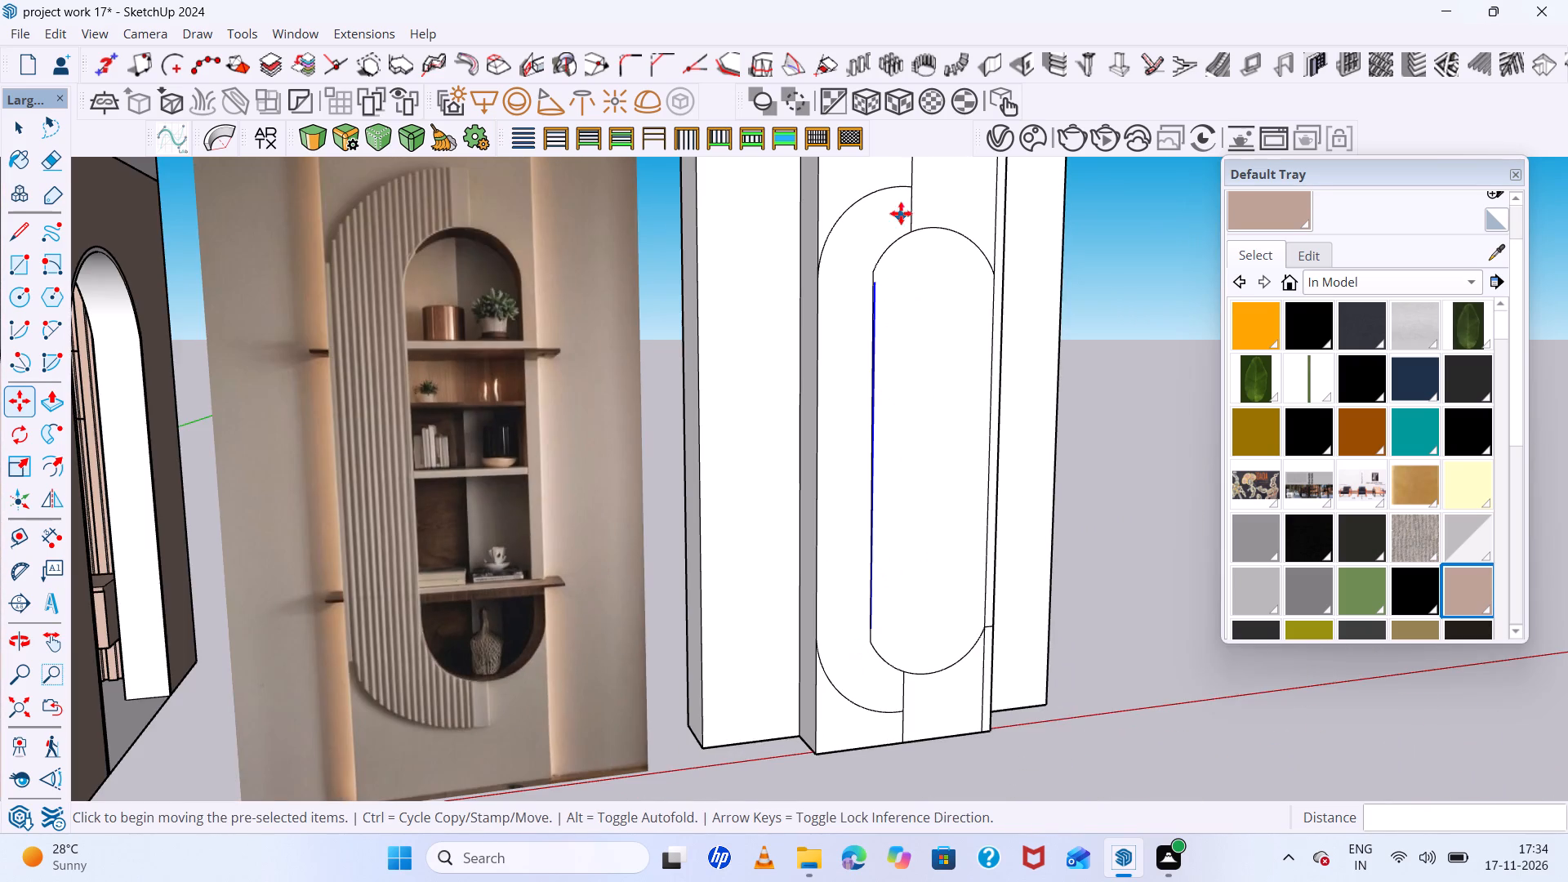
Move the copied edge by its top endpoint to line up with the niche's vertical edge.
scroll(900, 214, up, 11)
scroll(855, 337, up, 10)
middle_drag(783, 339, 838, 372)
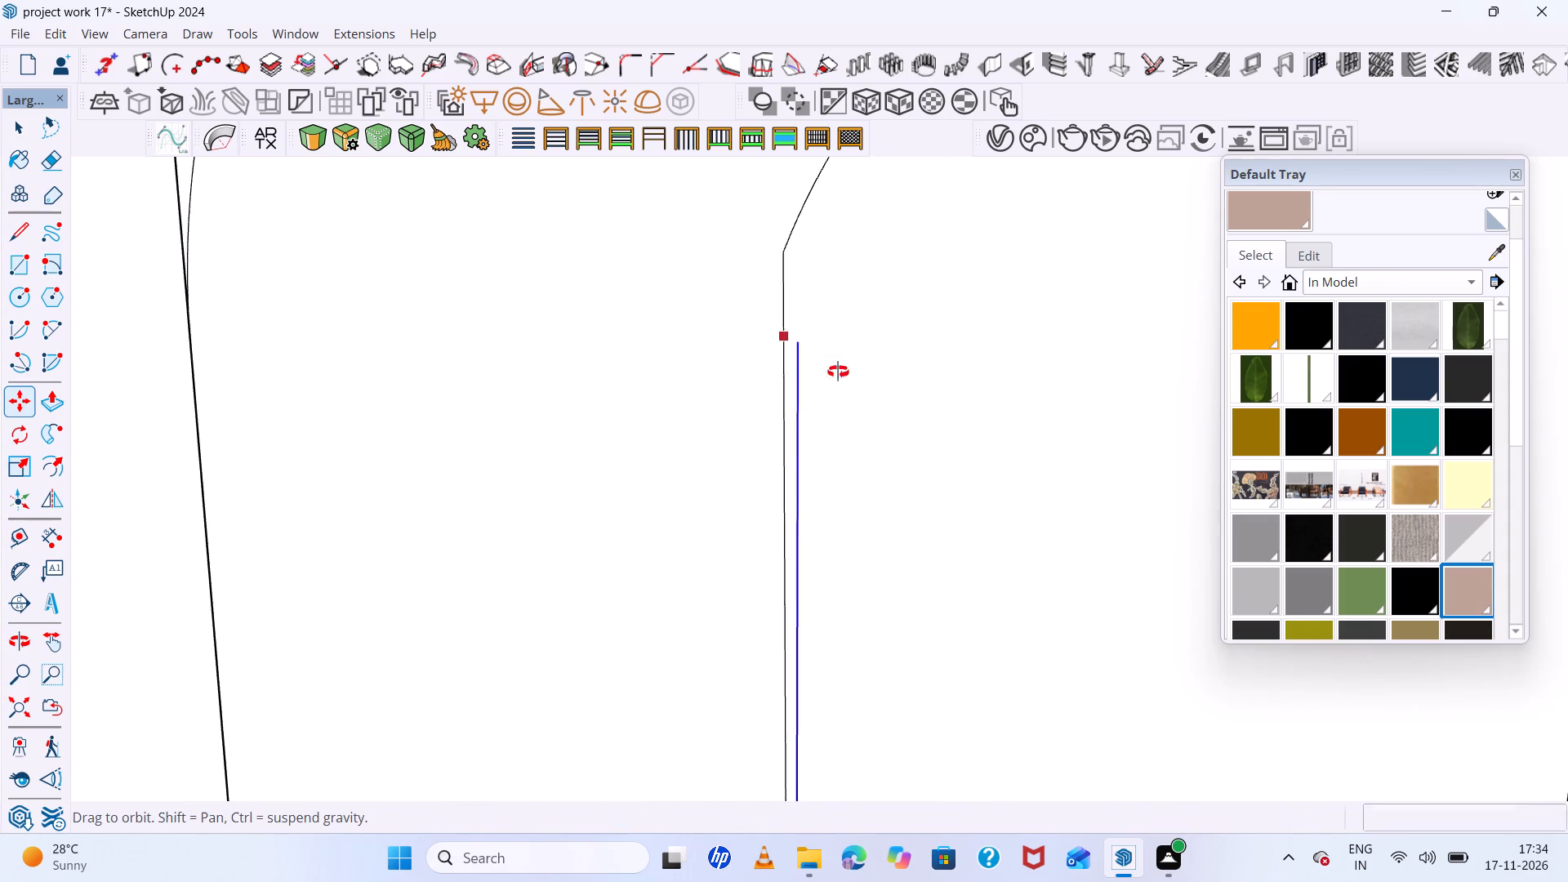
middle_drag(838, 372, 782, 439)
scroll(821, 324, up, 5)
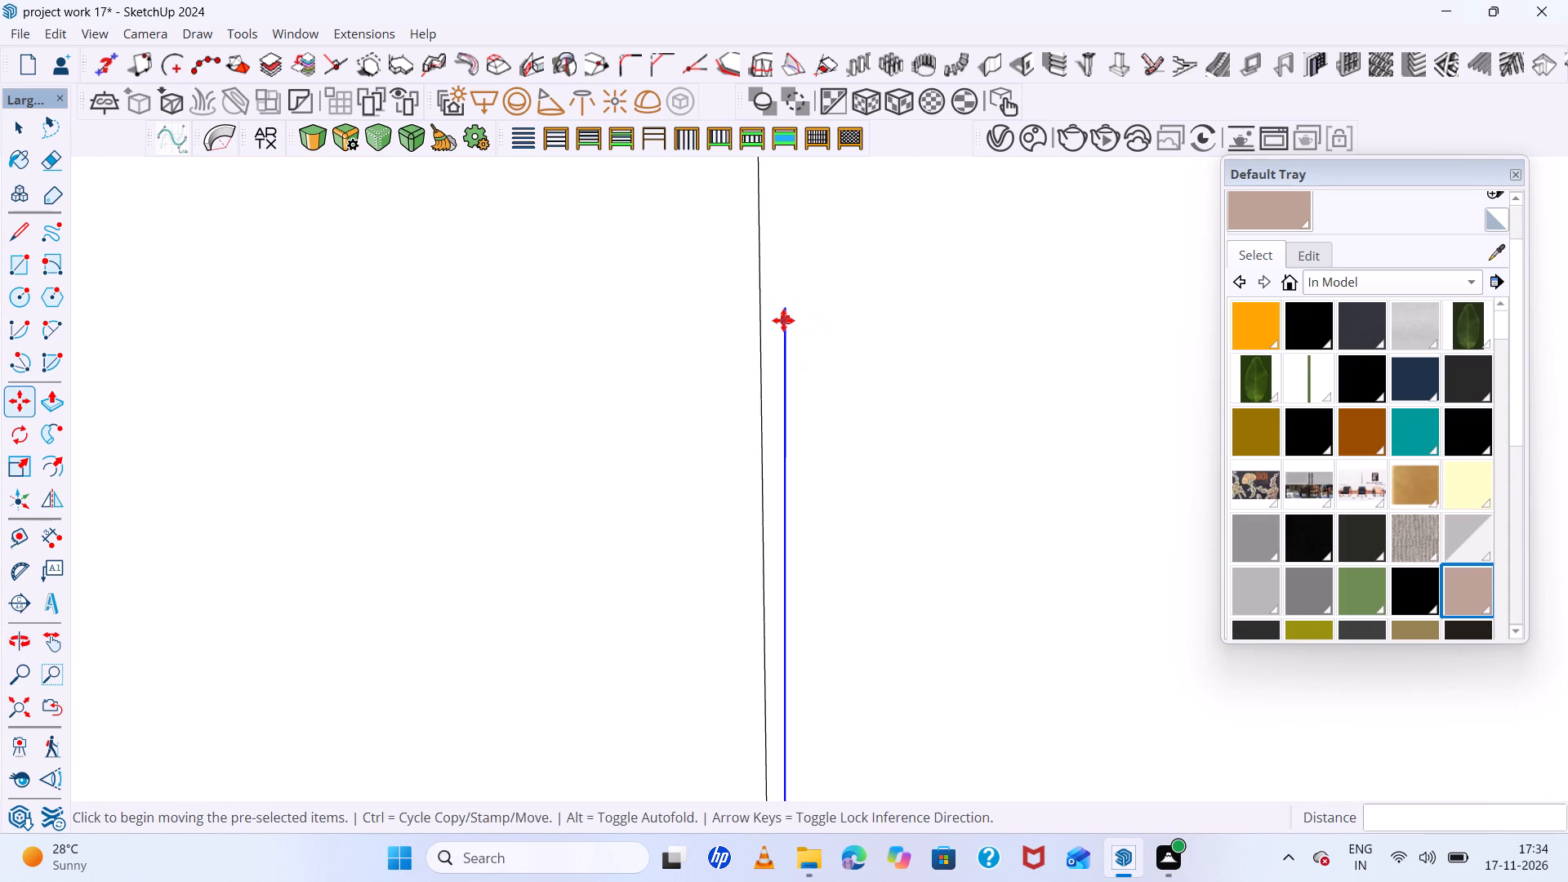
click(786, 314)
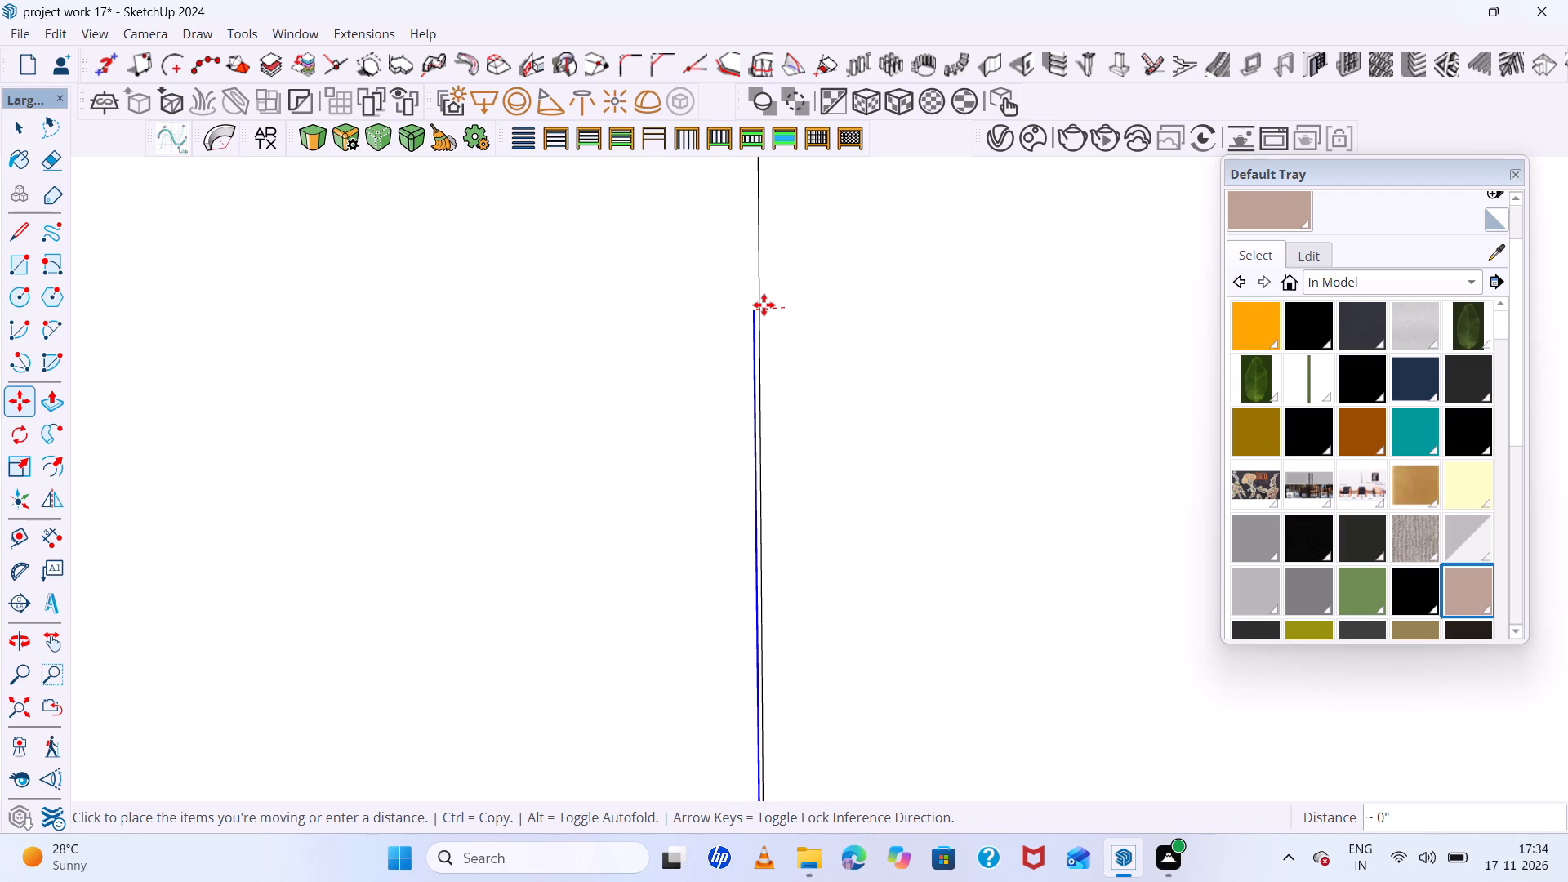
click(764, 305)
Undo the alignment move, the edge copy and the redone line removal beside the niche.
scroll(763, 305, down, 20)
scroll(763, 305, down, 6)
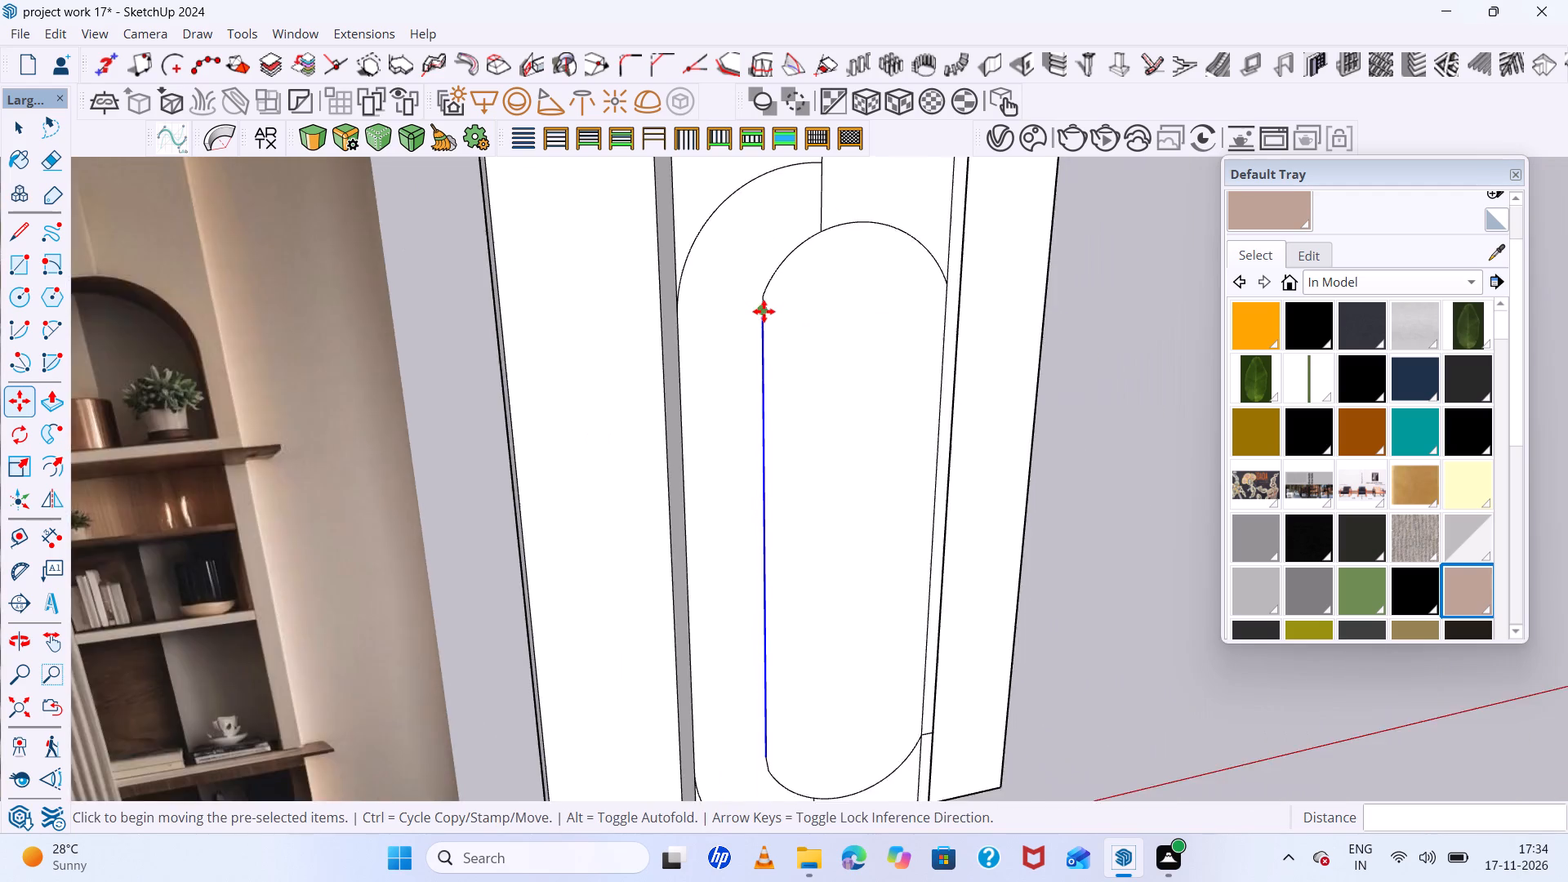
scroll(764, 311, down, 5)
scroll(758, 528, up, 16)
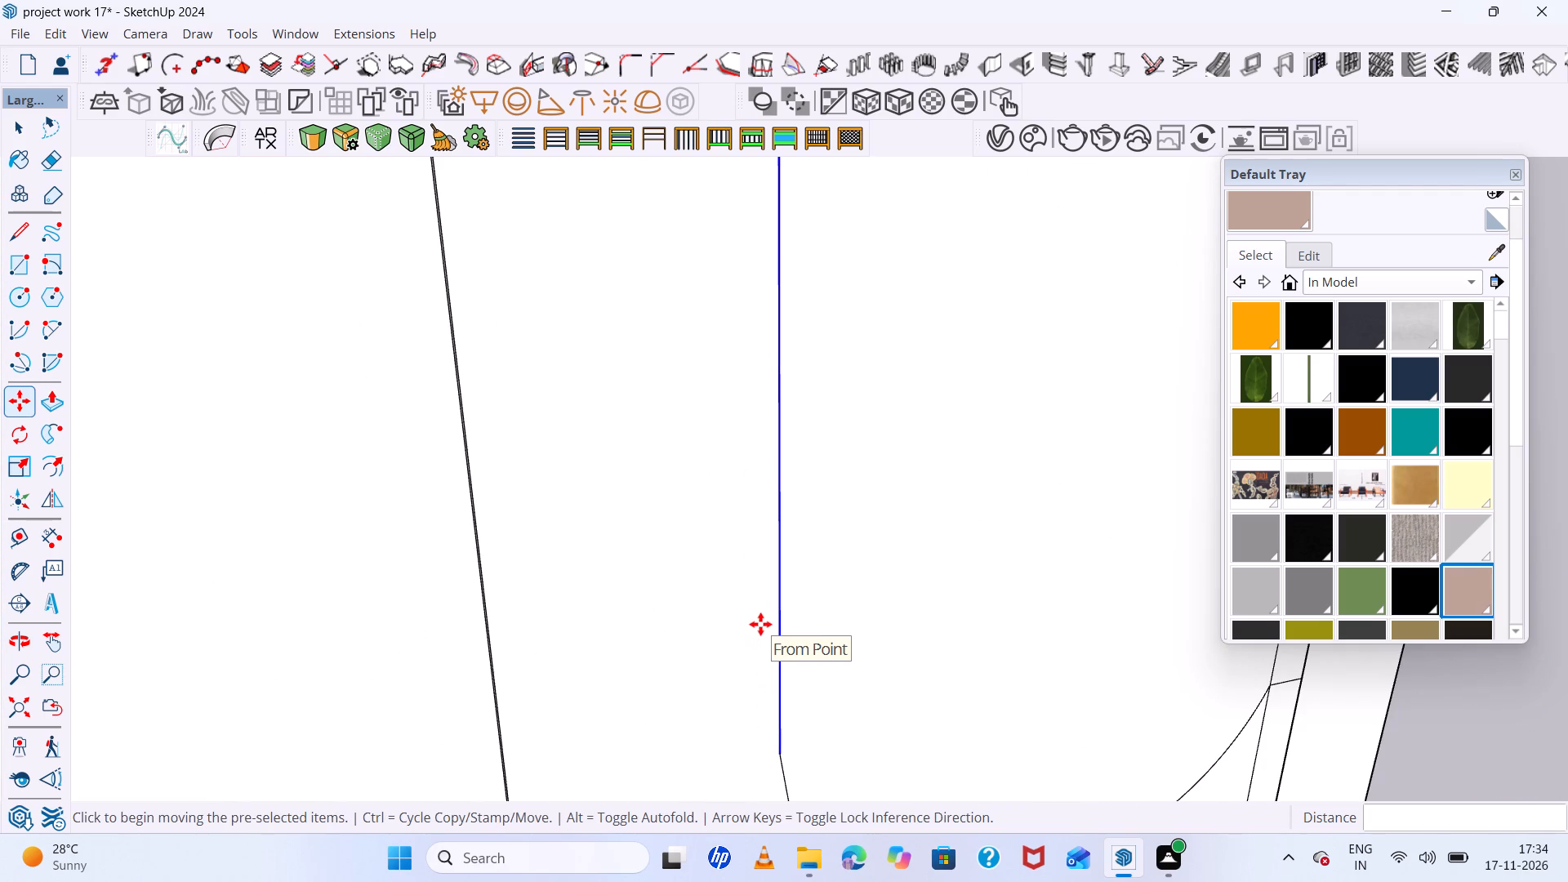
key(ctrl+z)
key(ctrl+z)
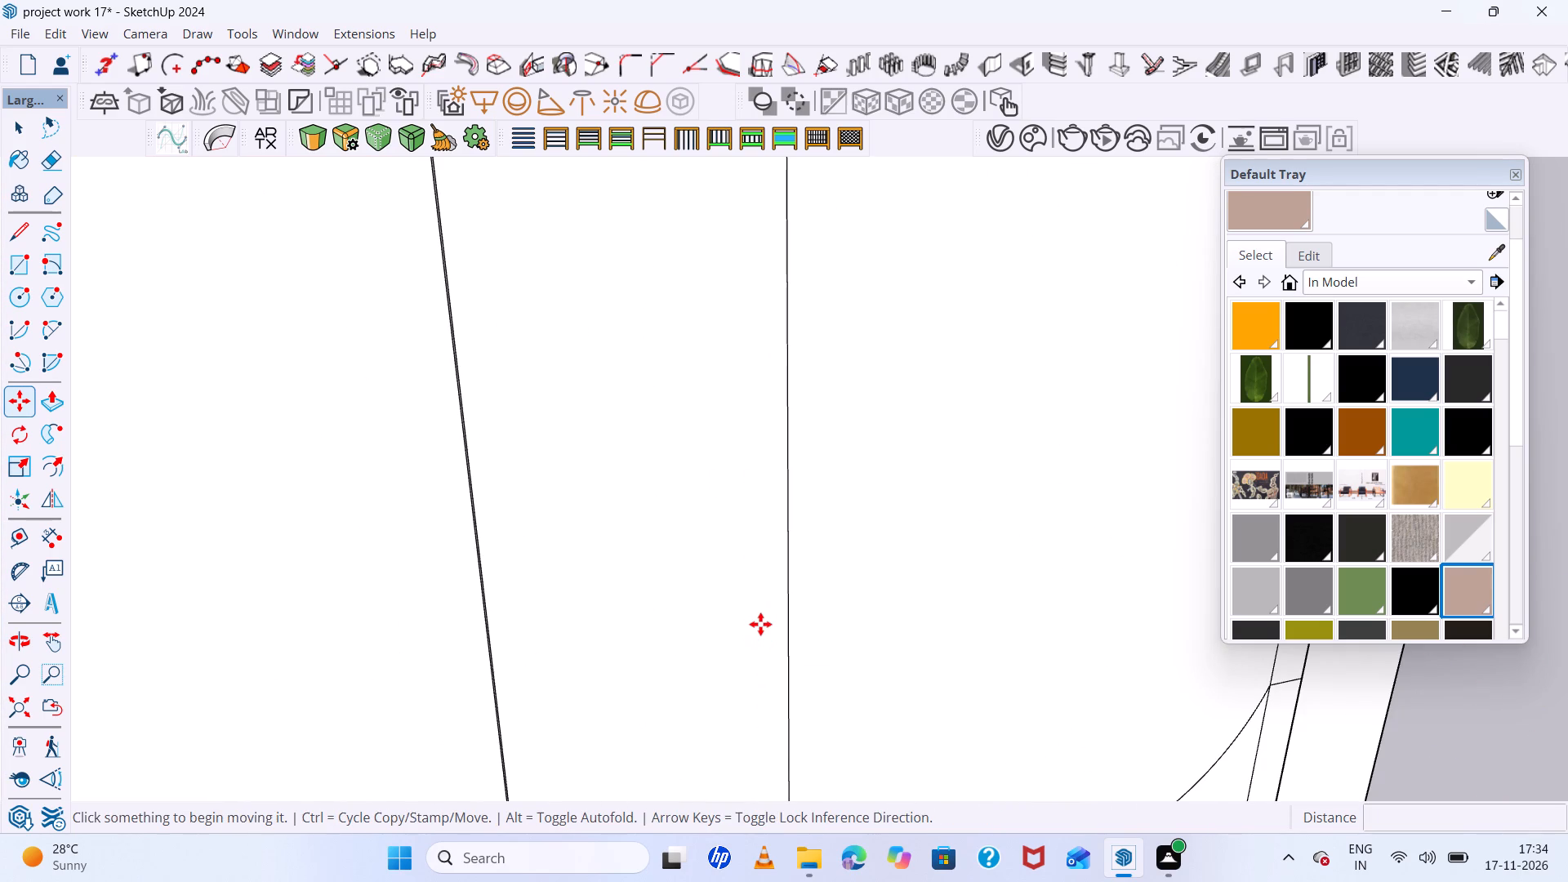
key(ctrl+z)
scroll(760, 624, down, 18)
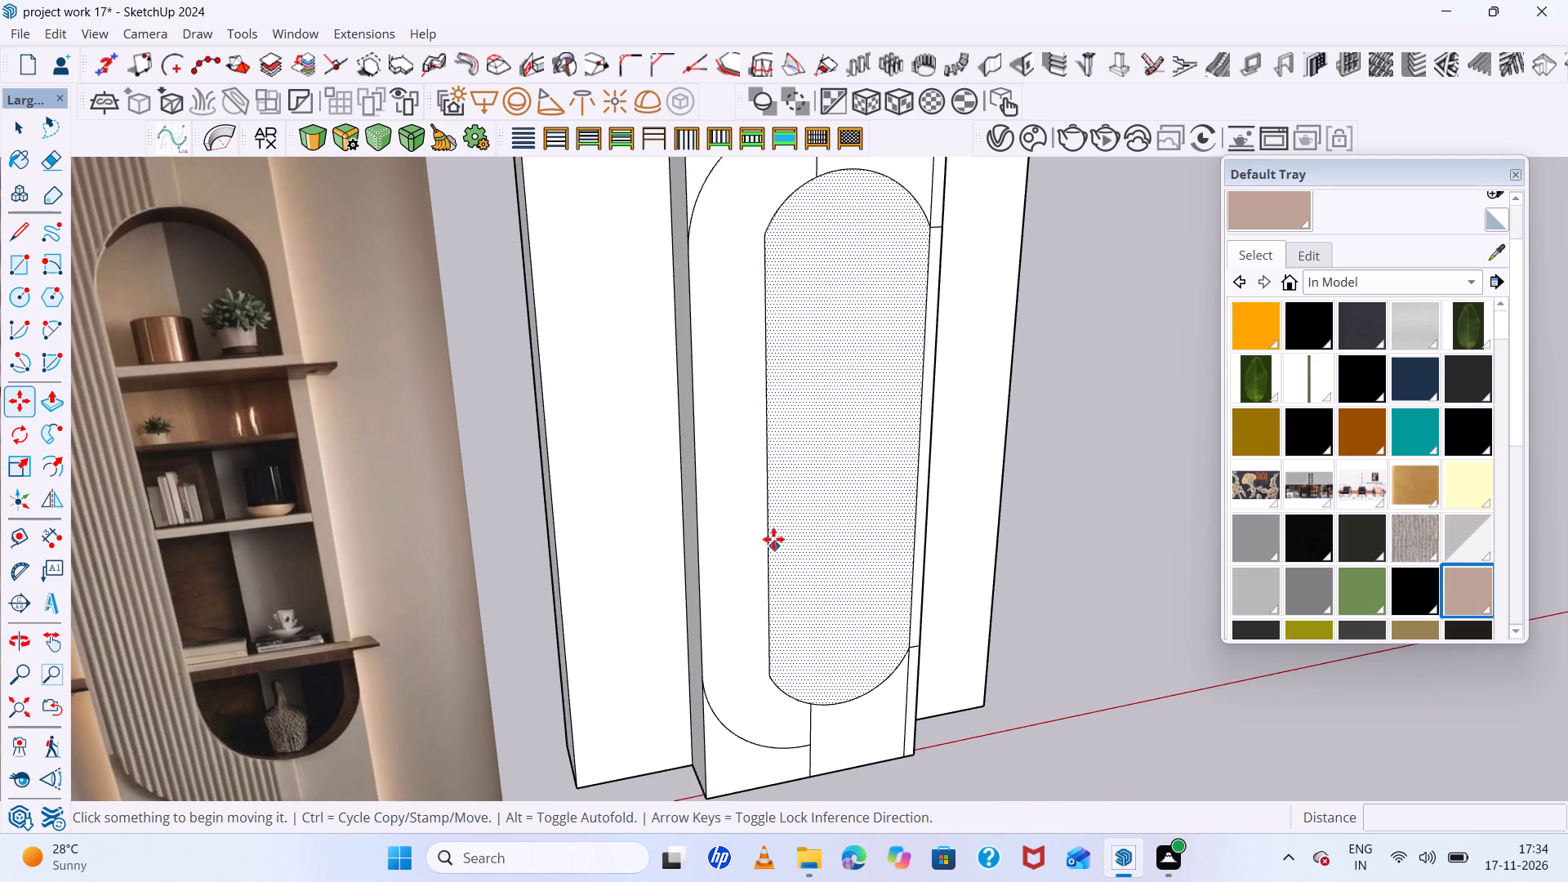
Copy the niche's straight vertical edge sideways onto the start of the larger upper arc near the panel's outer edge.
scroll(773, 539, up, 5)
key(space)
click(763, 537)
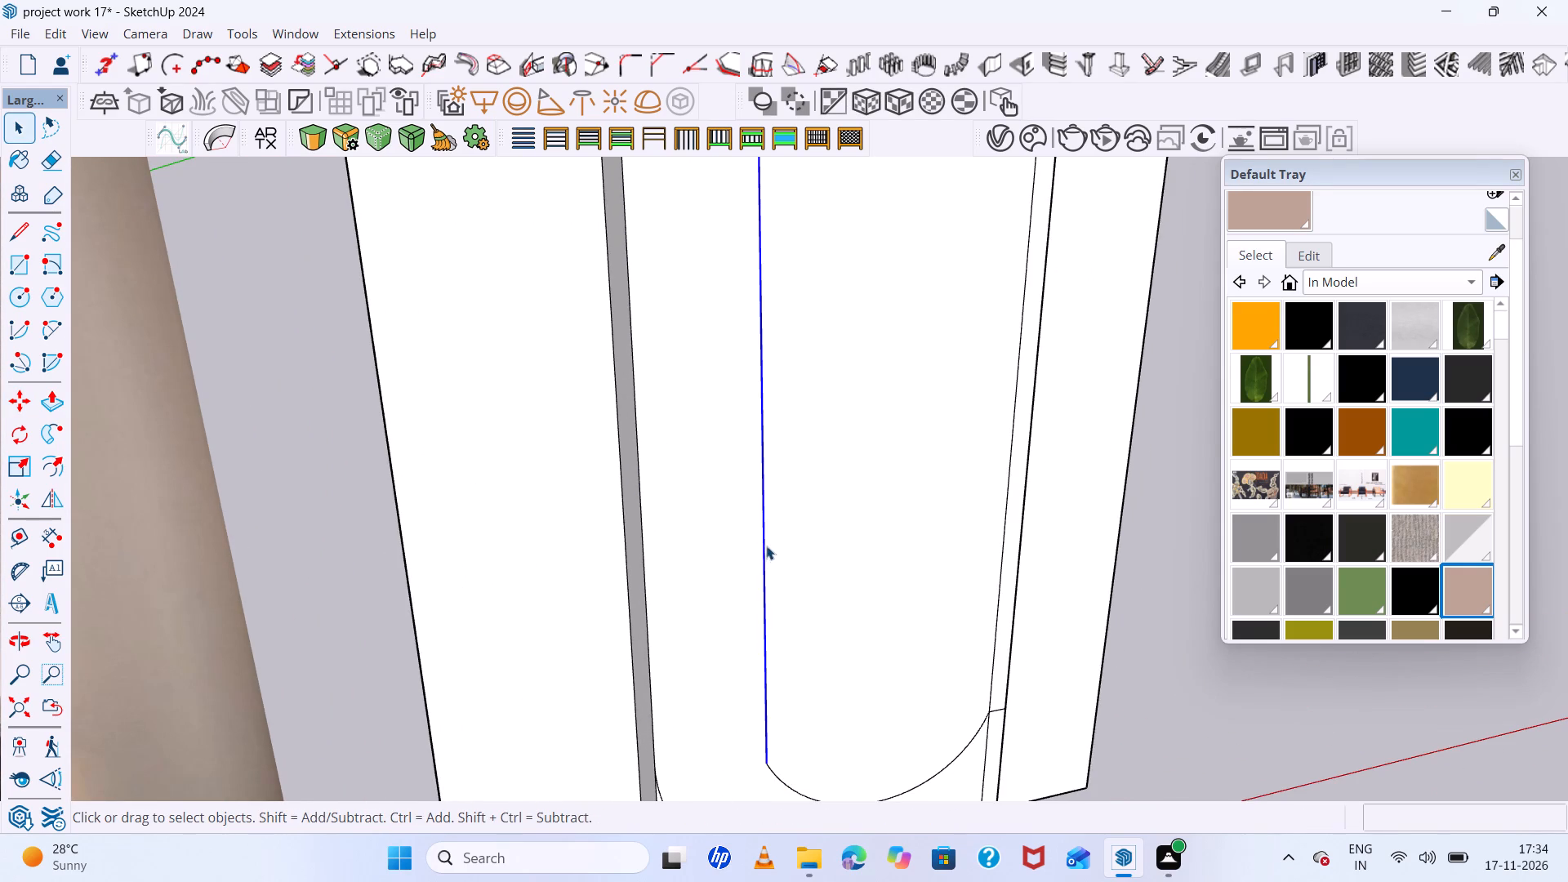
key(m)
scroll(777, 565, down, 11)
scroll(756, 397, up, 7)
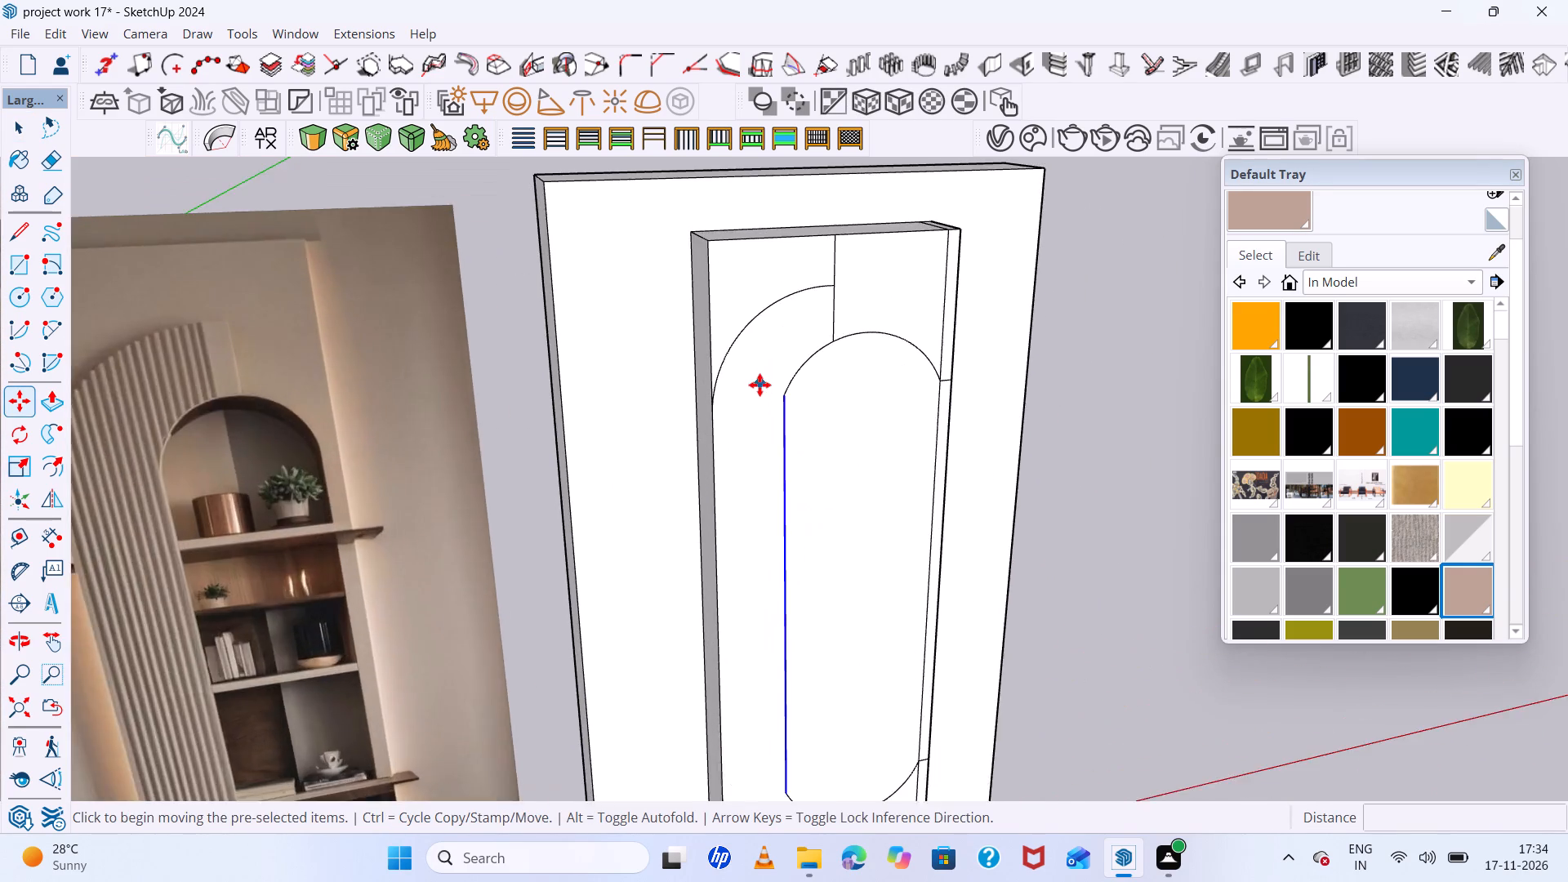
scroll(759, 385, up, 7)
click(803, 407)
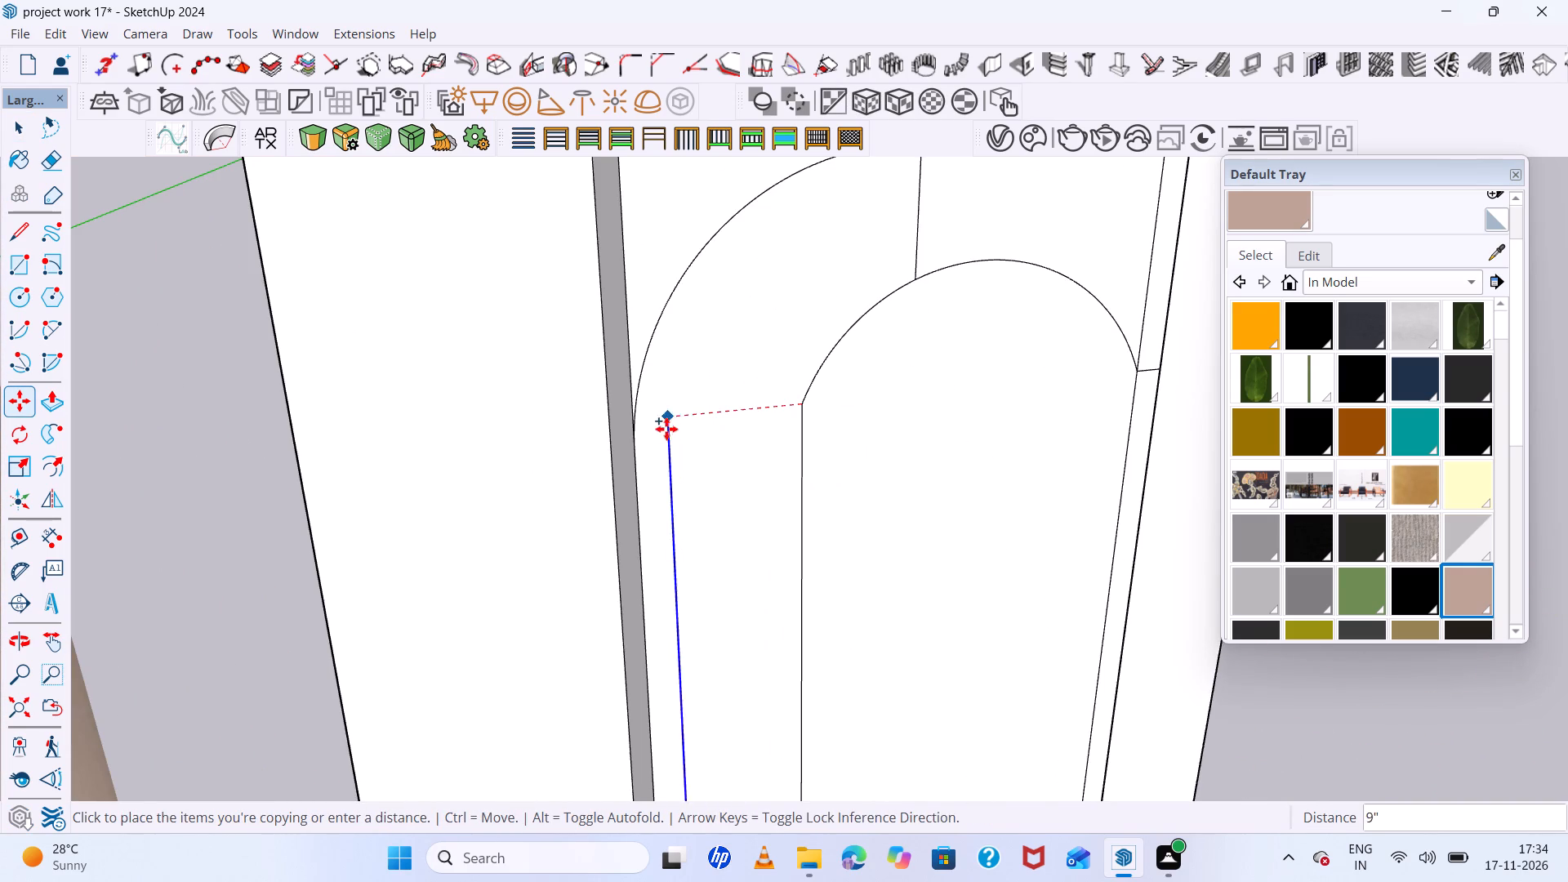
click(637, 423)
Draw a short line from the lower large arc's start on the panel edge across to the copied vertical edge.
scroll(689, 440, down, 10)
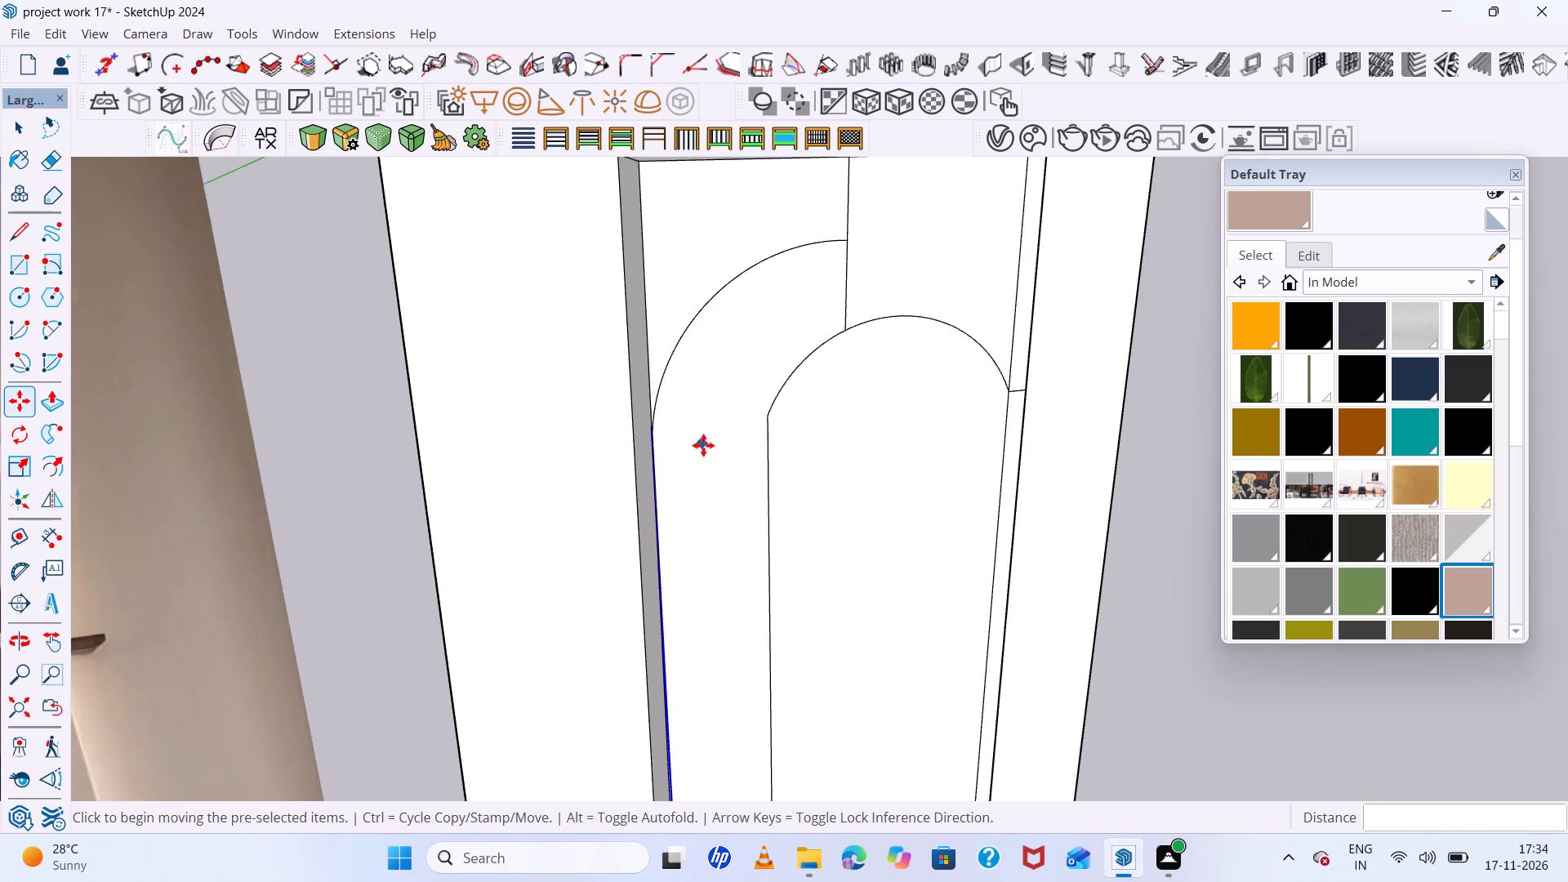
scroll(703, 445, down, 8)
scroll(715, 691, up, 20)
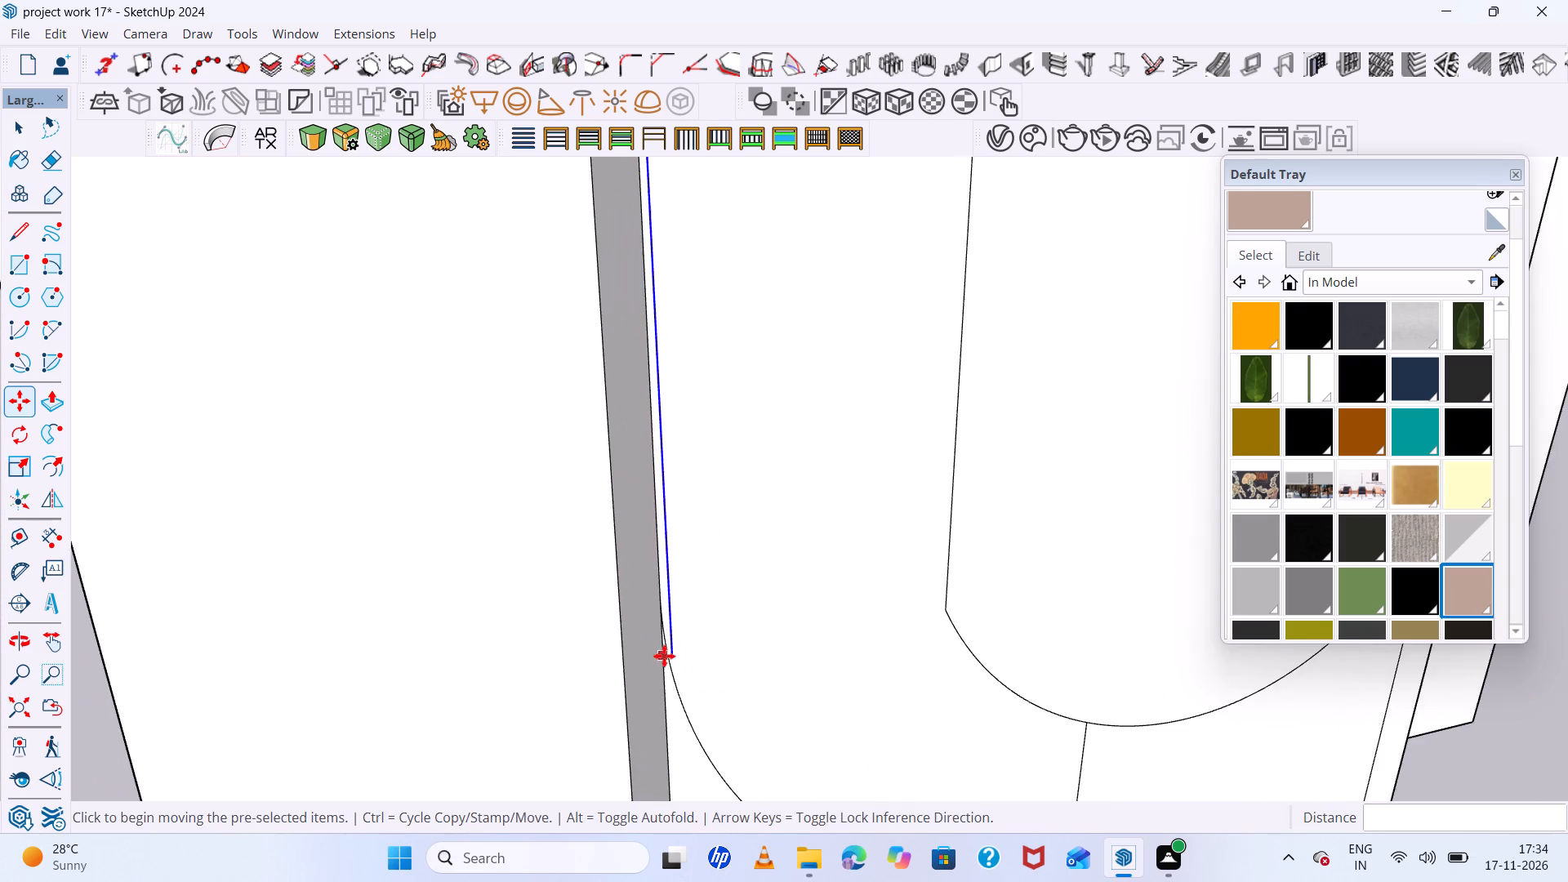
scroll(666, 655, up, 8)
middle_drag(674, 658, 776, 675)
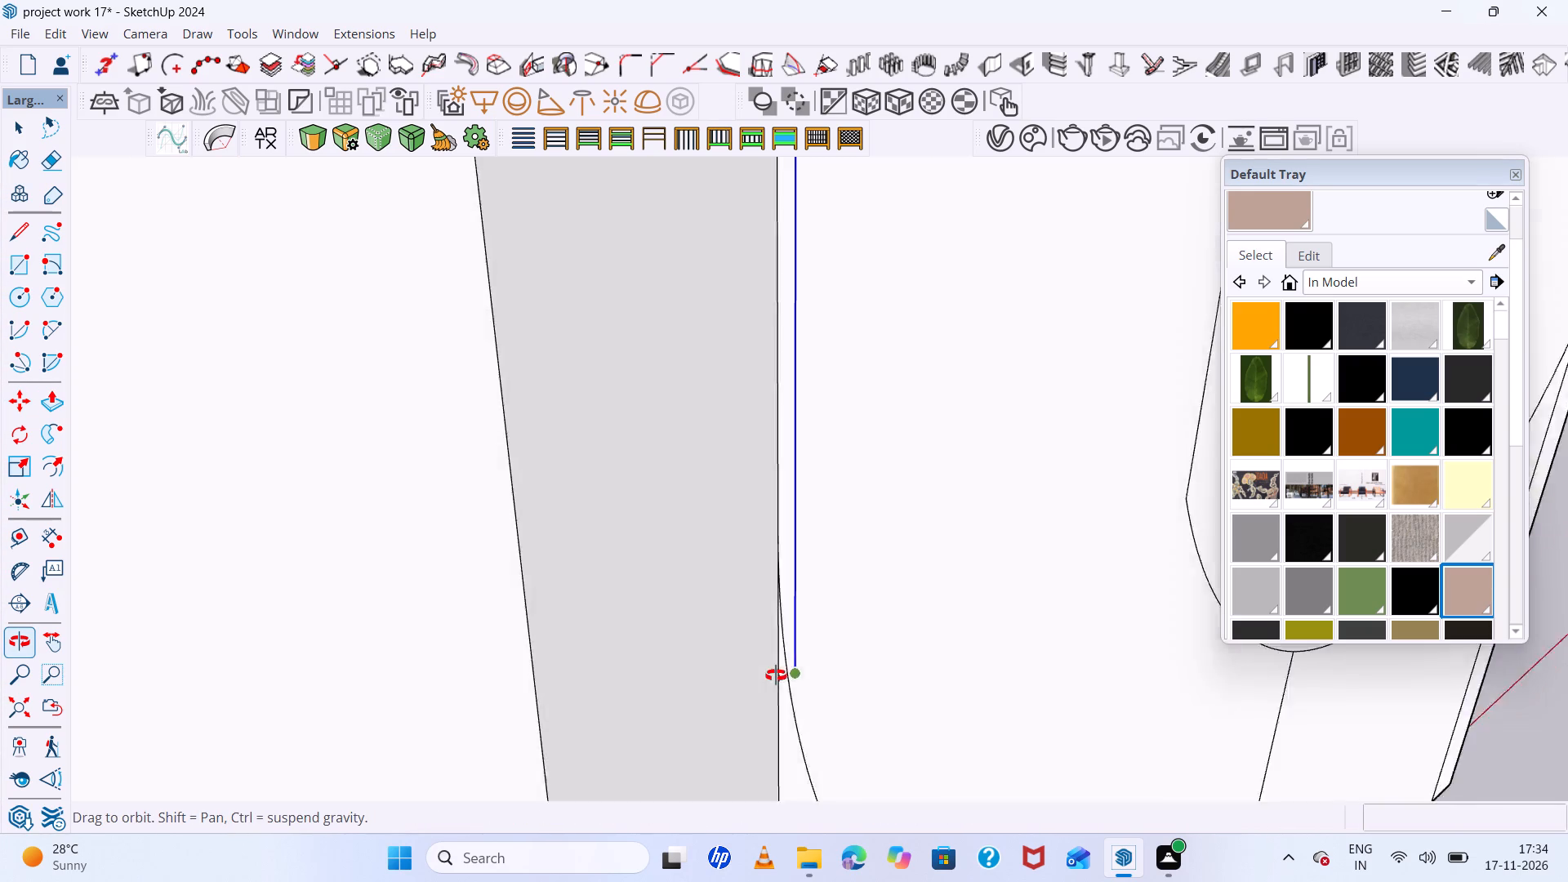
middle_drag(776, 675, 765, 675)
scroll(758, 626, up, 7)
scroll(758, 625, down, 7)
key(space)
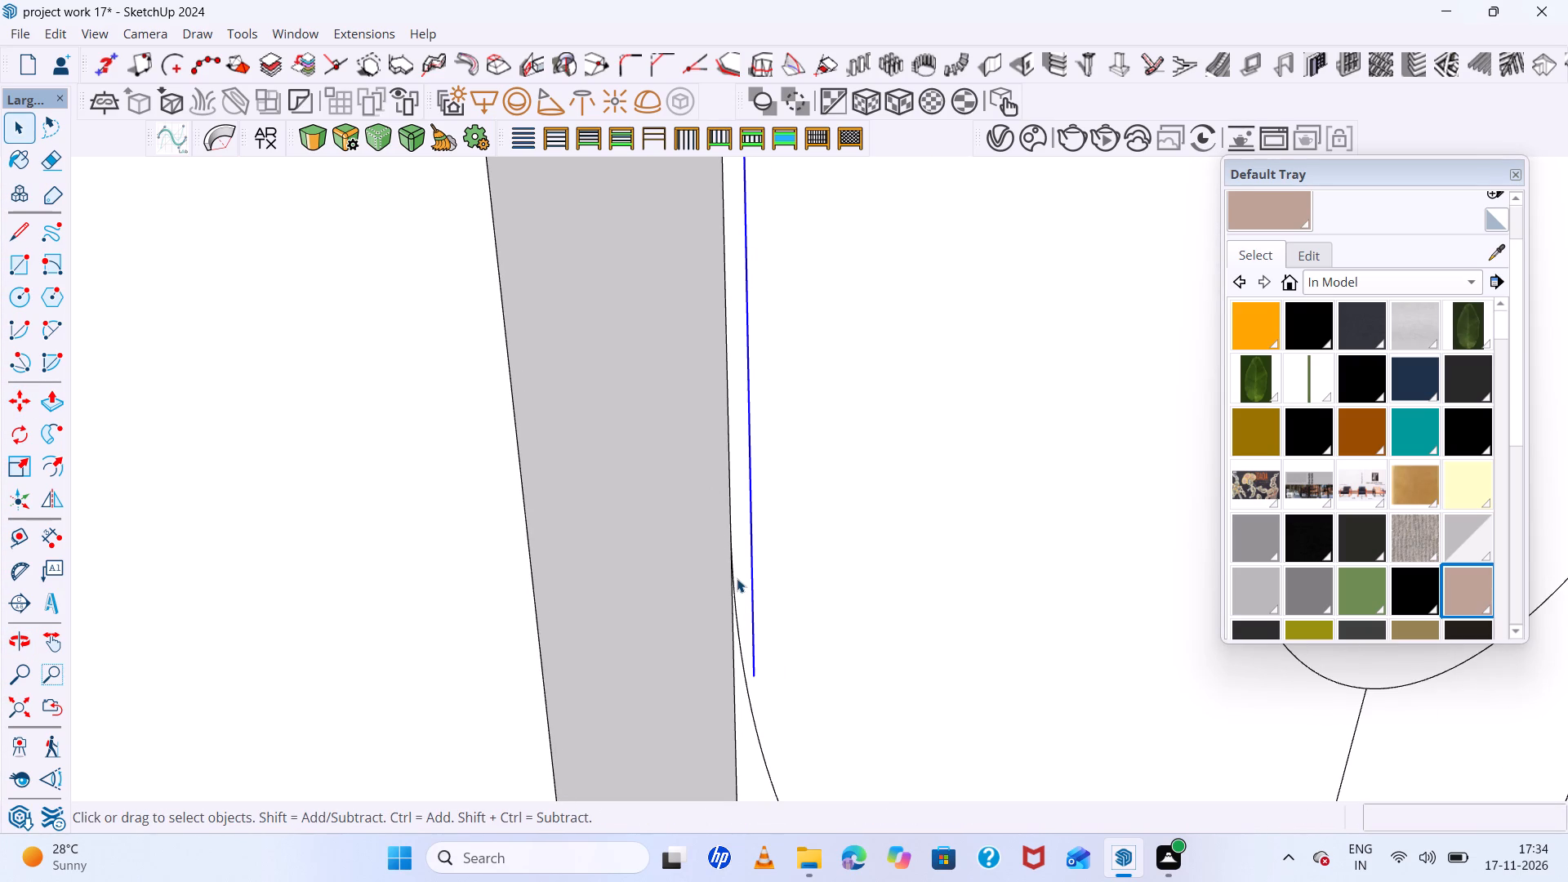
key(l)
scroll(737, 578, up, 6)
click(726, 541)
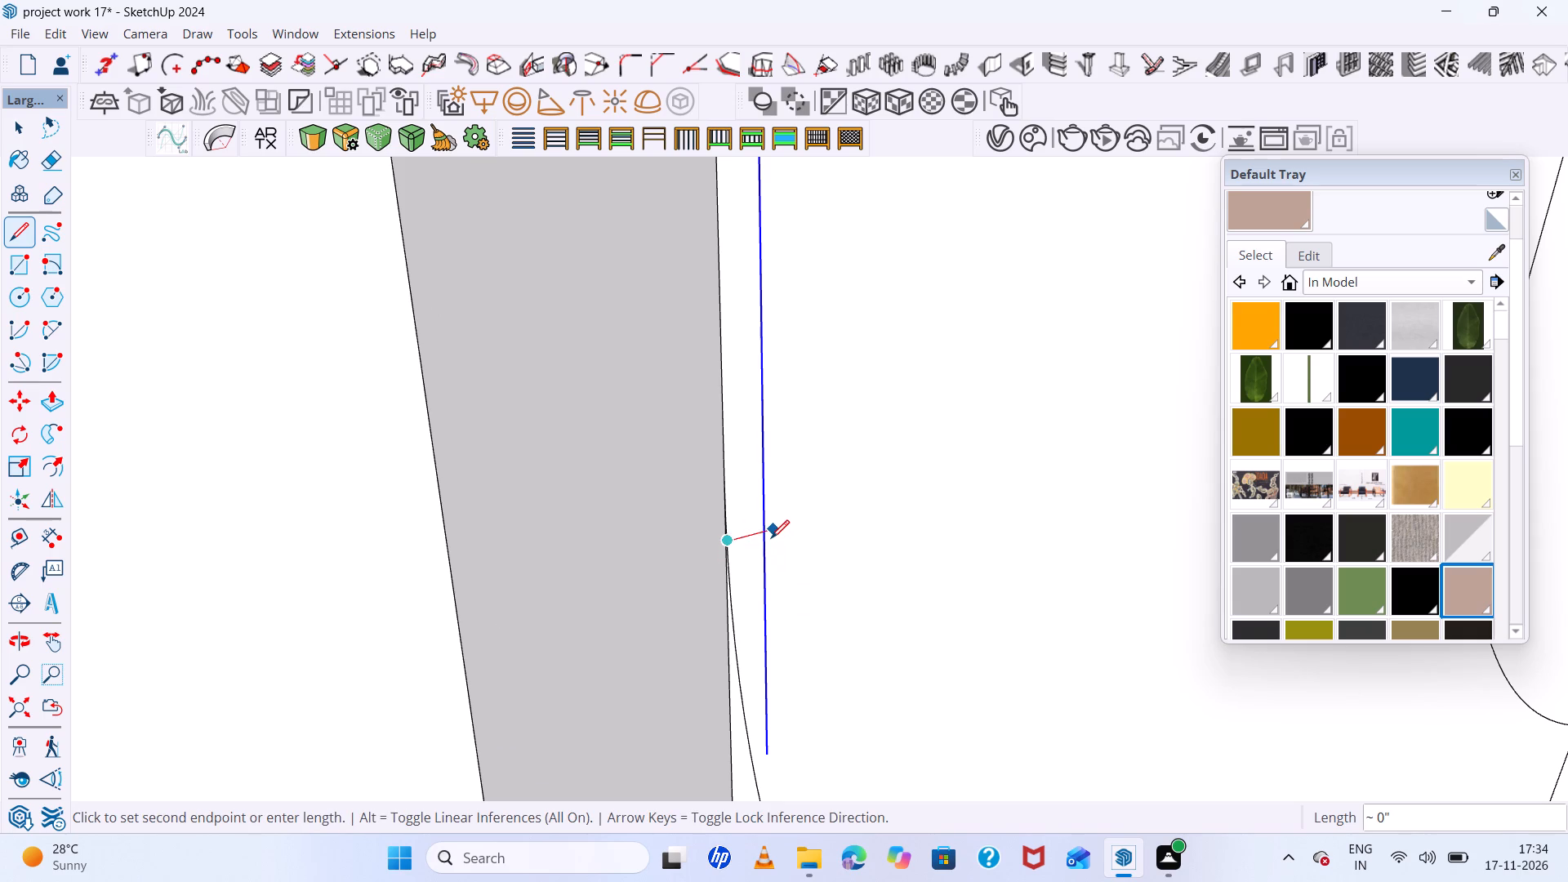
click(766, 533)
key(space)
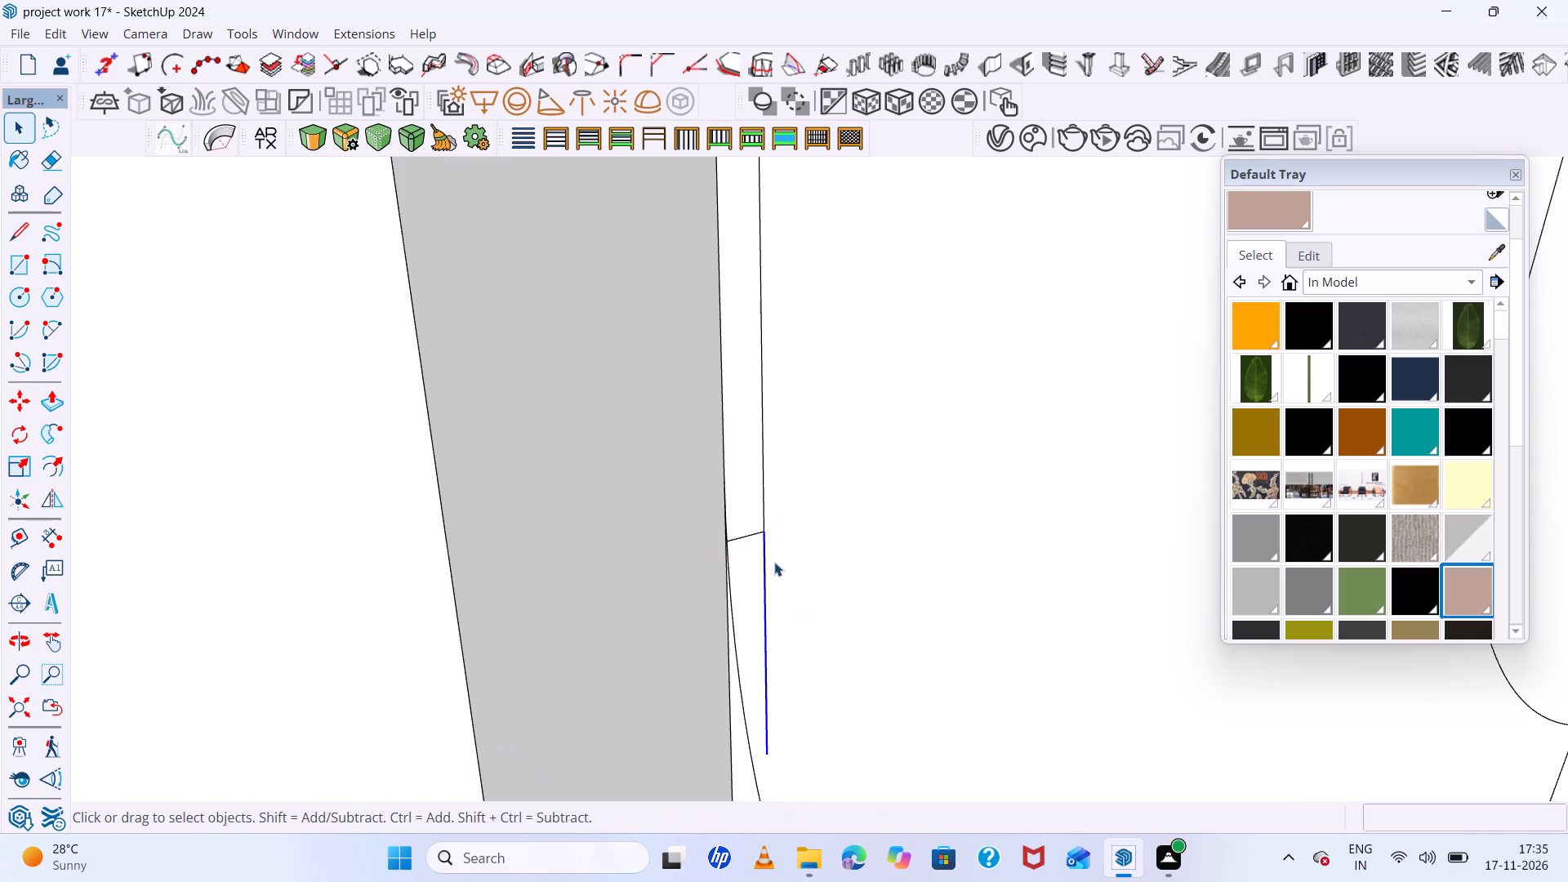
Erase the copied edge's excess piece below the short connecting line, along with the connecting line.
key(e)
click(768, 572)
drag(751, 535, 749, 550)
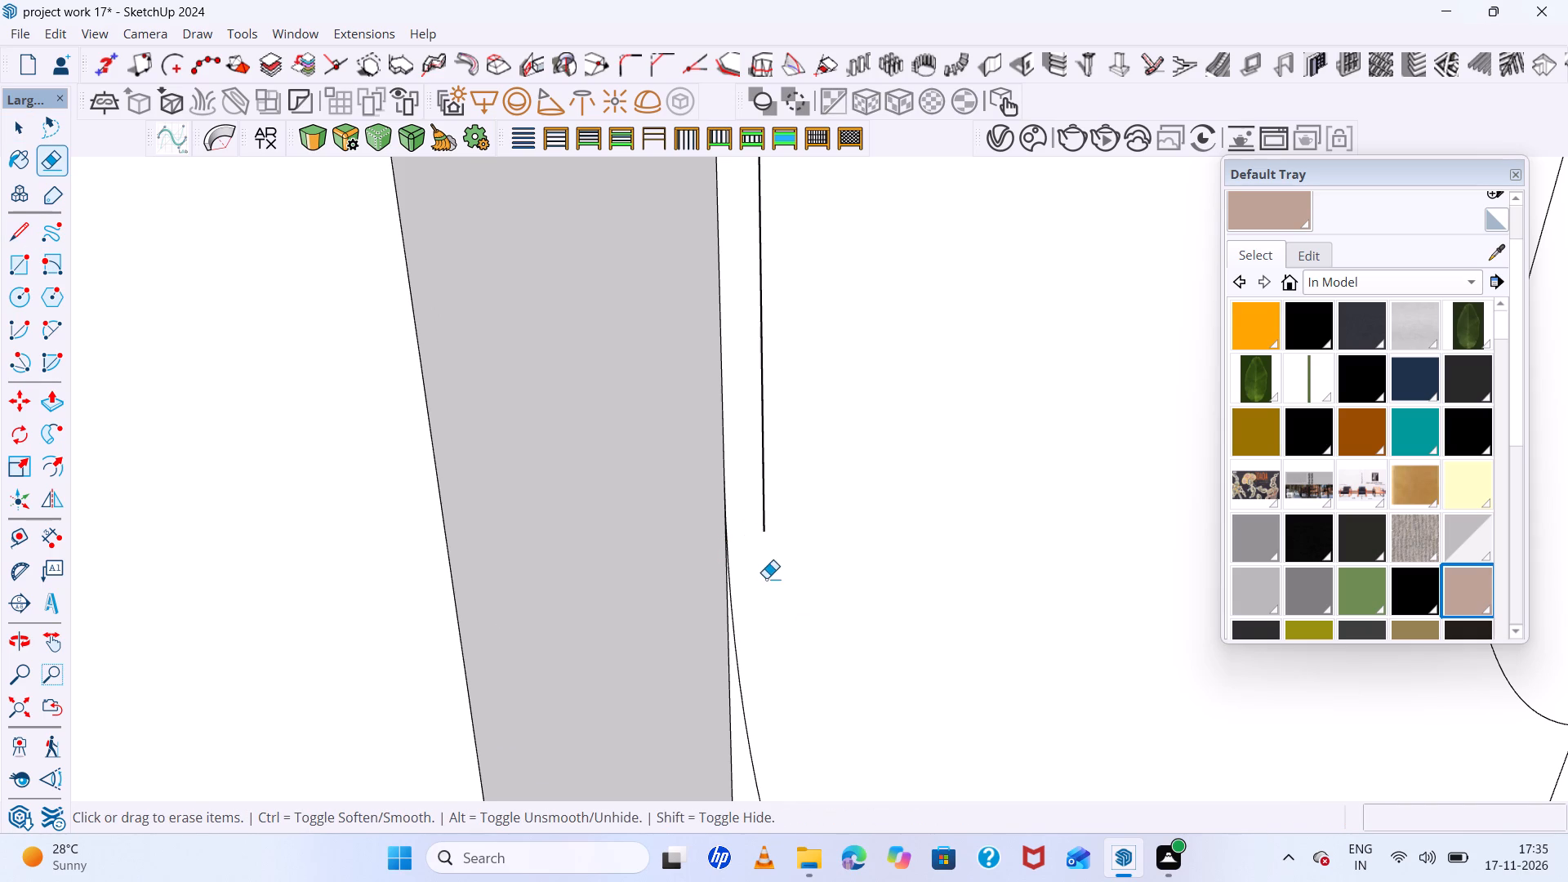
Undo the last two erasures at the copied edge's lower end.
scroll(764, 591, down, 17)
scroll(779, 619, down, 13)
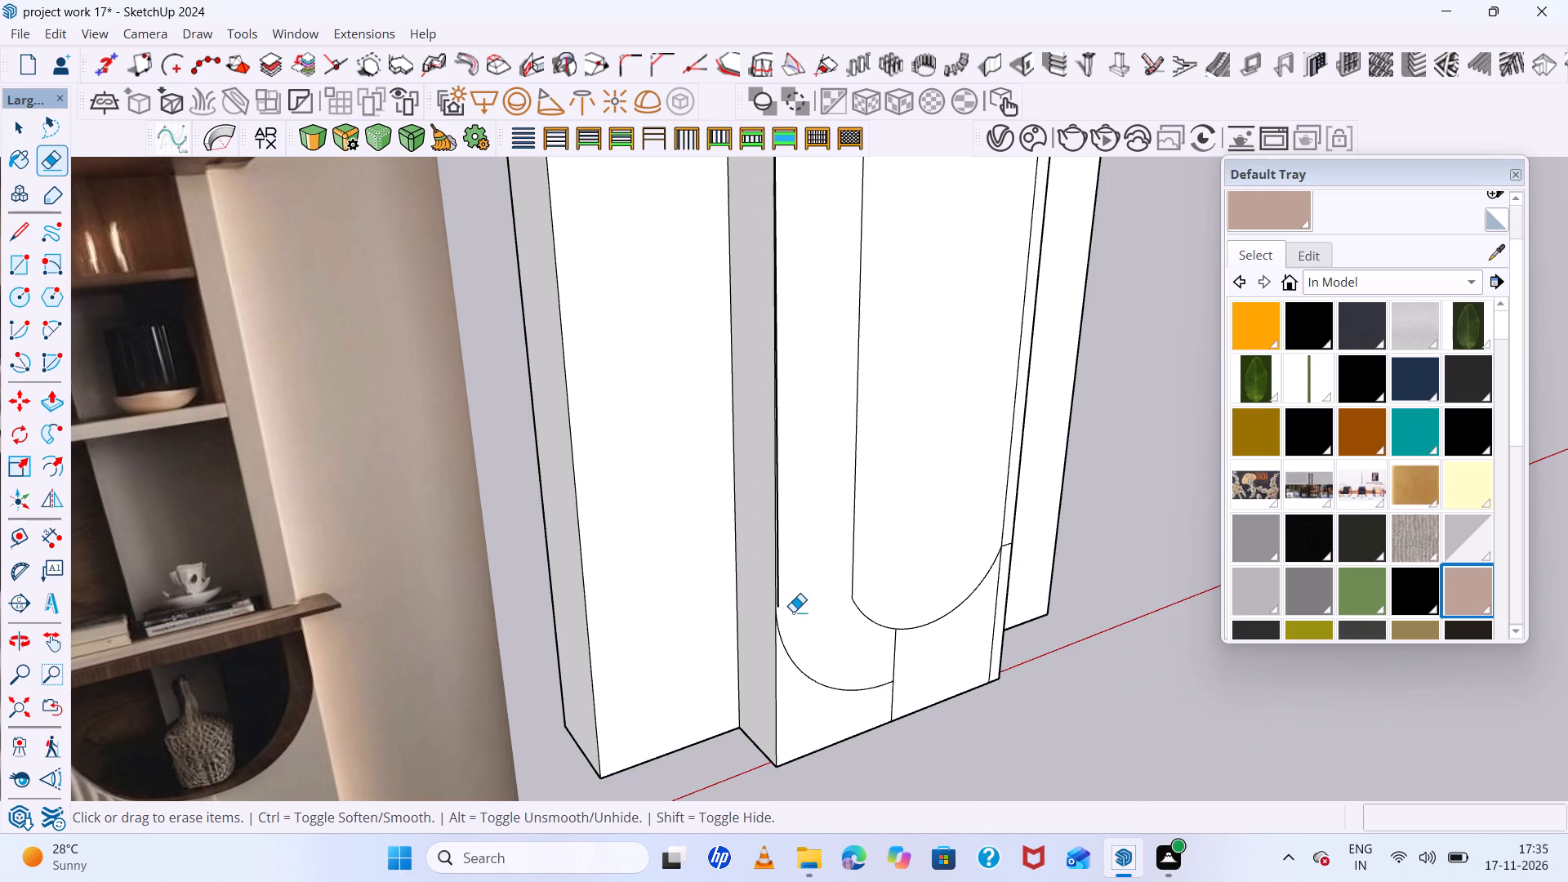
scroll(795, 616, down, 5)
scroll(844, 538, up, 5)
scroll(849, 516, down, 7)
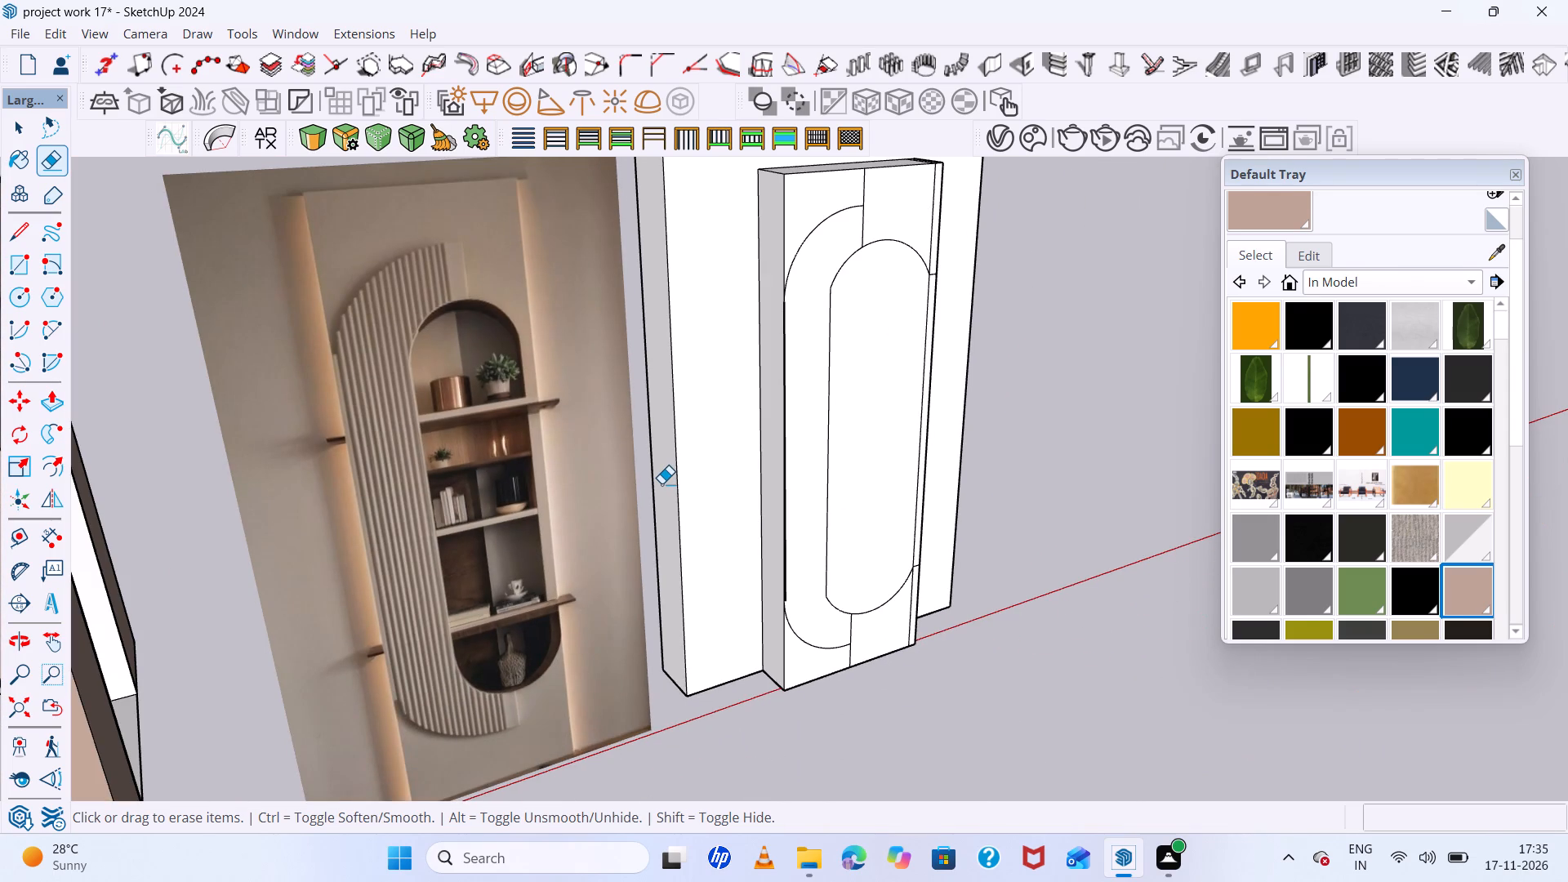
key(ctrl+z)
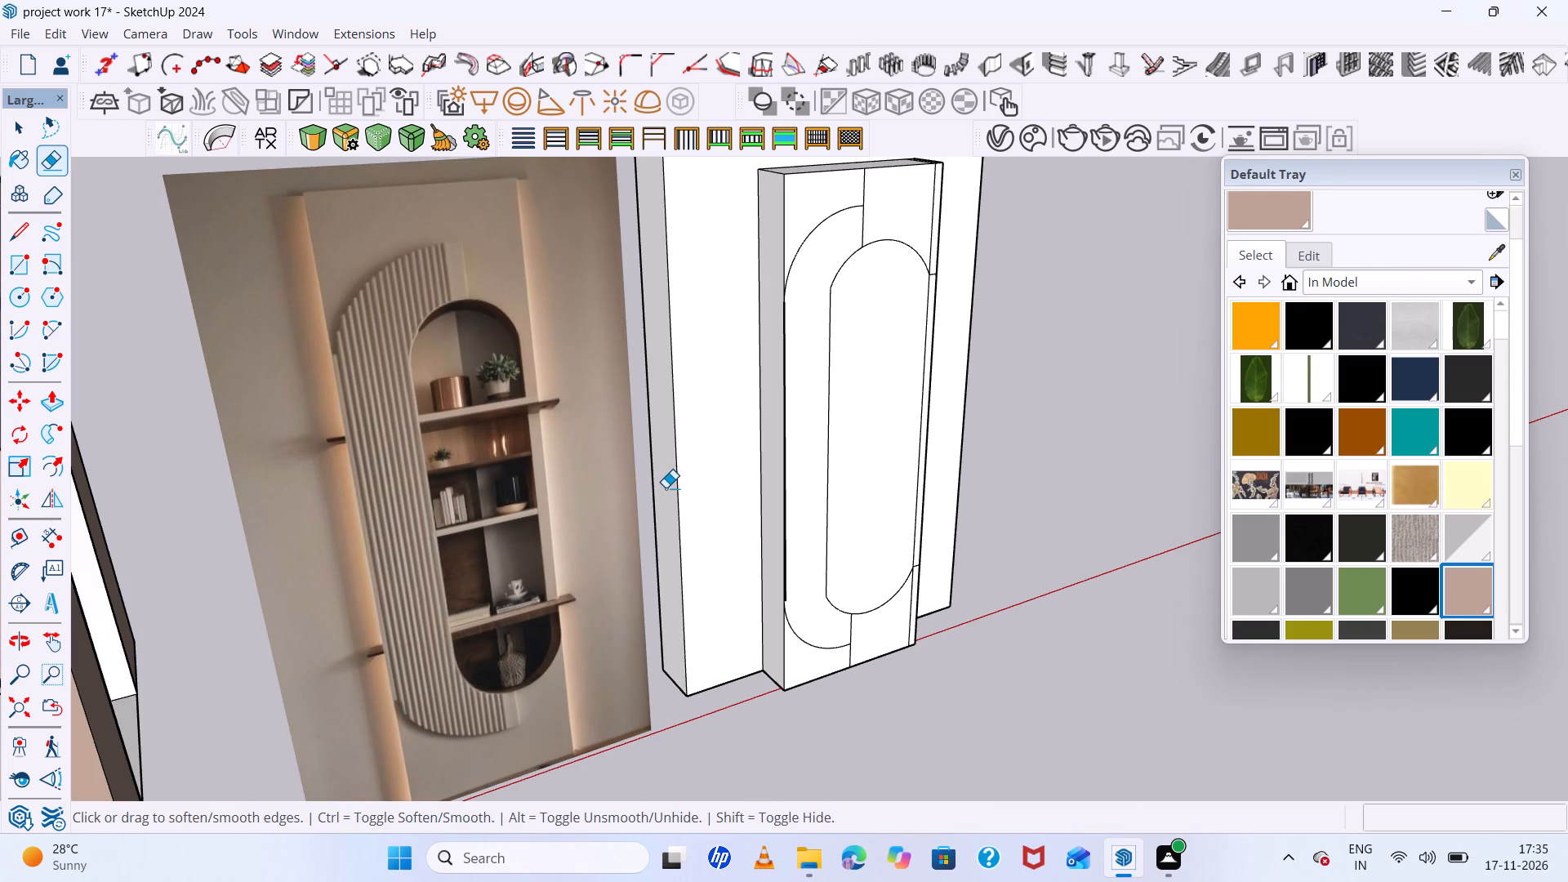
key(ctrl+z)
Erase the two short horizontal lines joining the niche's upper and lower arc ends to the panel's far edge.
scroll(728, 475, down, 5)
middle_drag(872, 525, 711, 502)
scroll(844, 457, up, 6)
scroll(850, 444, down, 3)
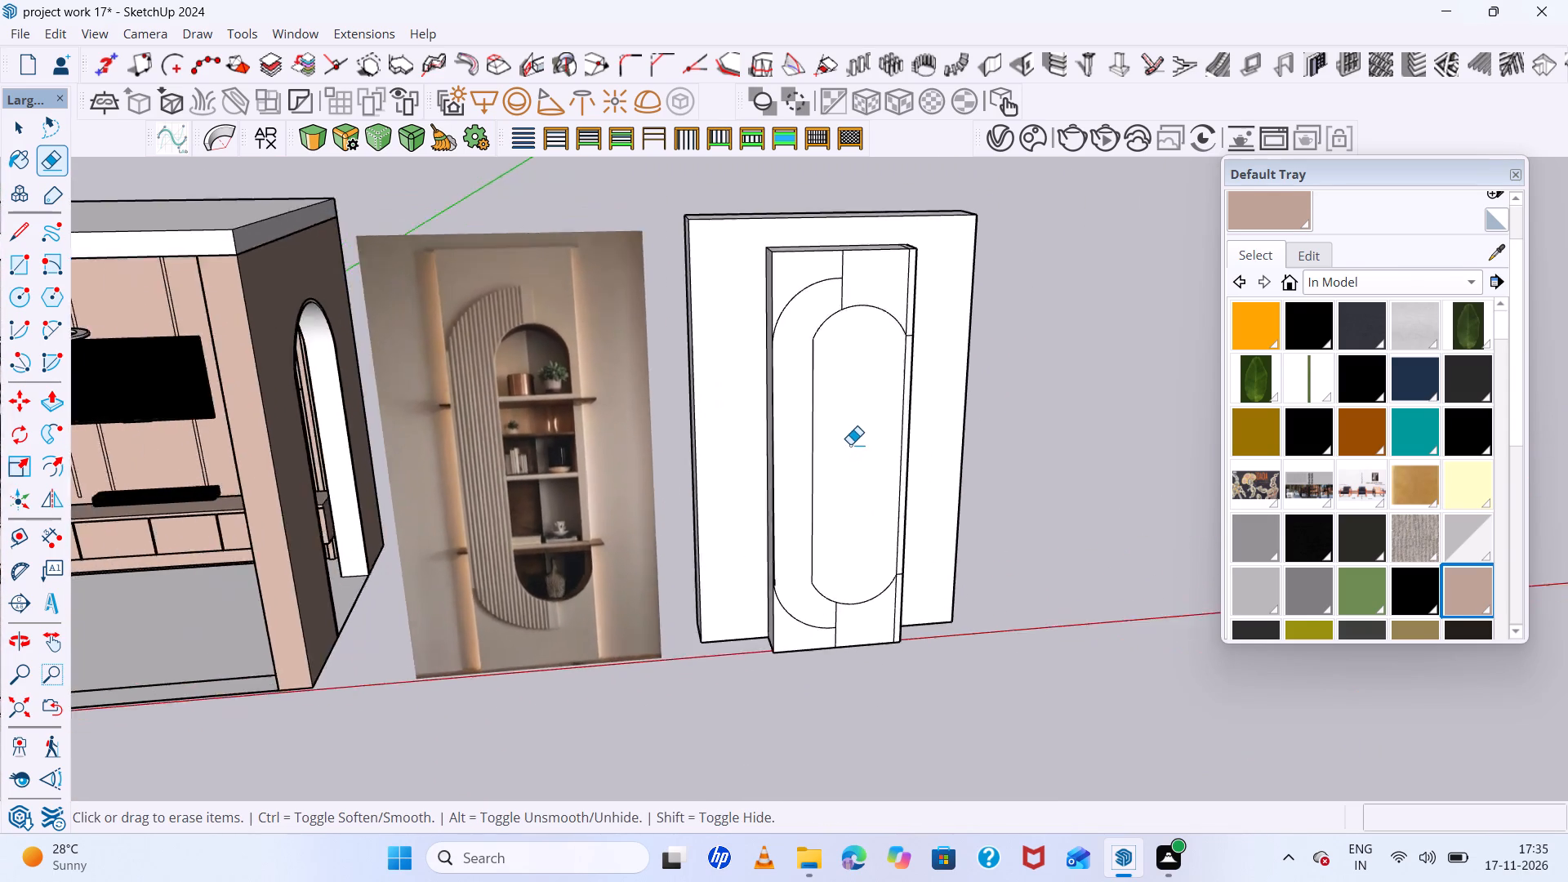
scroll(850, 444, down, 2)
middle_drag(850, 444, 761, 340)
scroll(817, 375, down, 6)
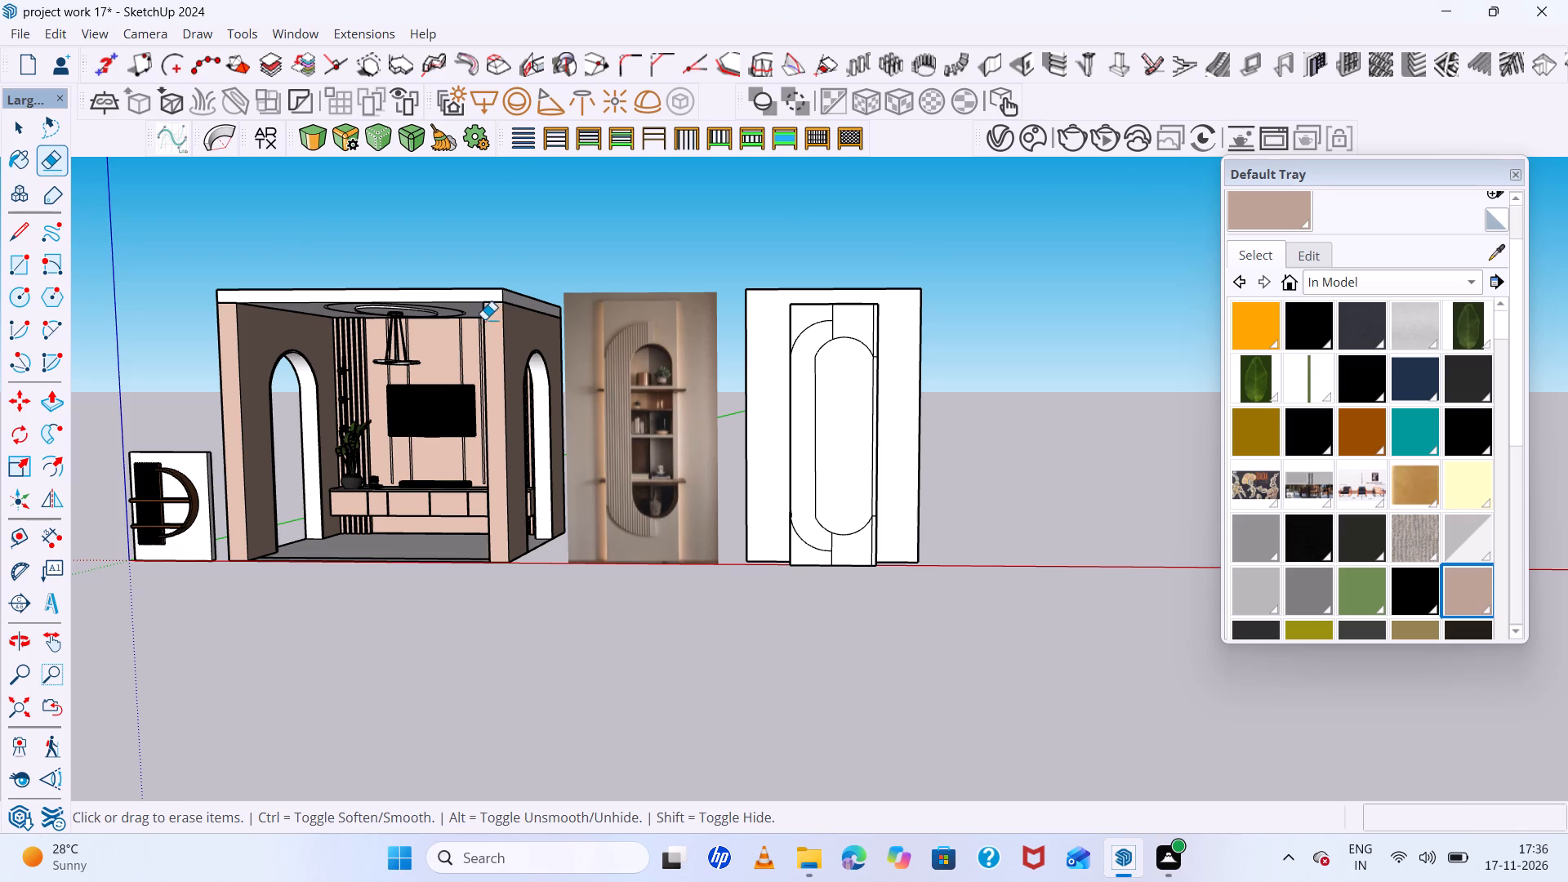
scroll(666, 431, down, 6)
scroll(724, 446, up, 15)
scroll(681, 422, down, 6)
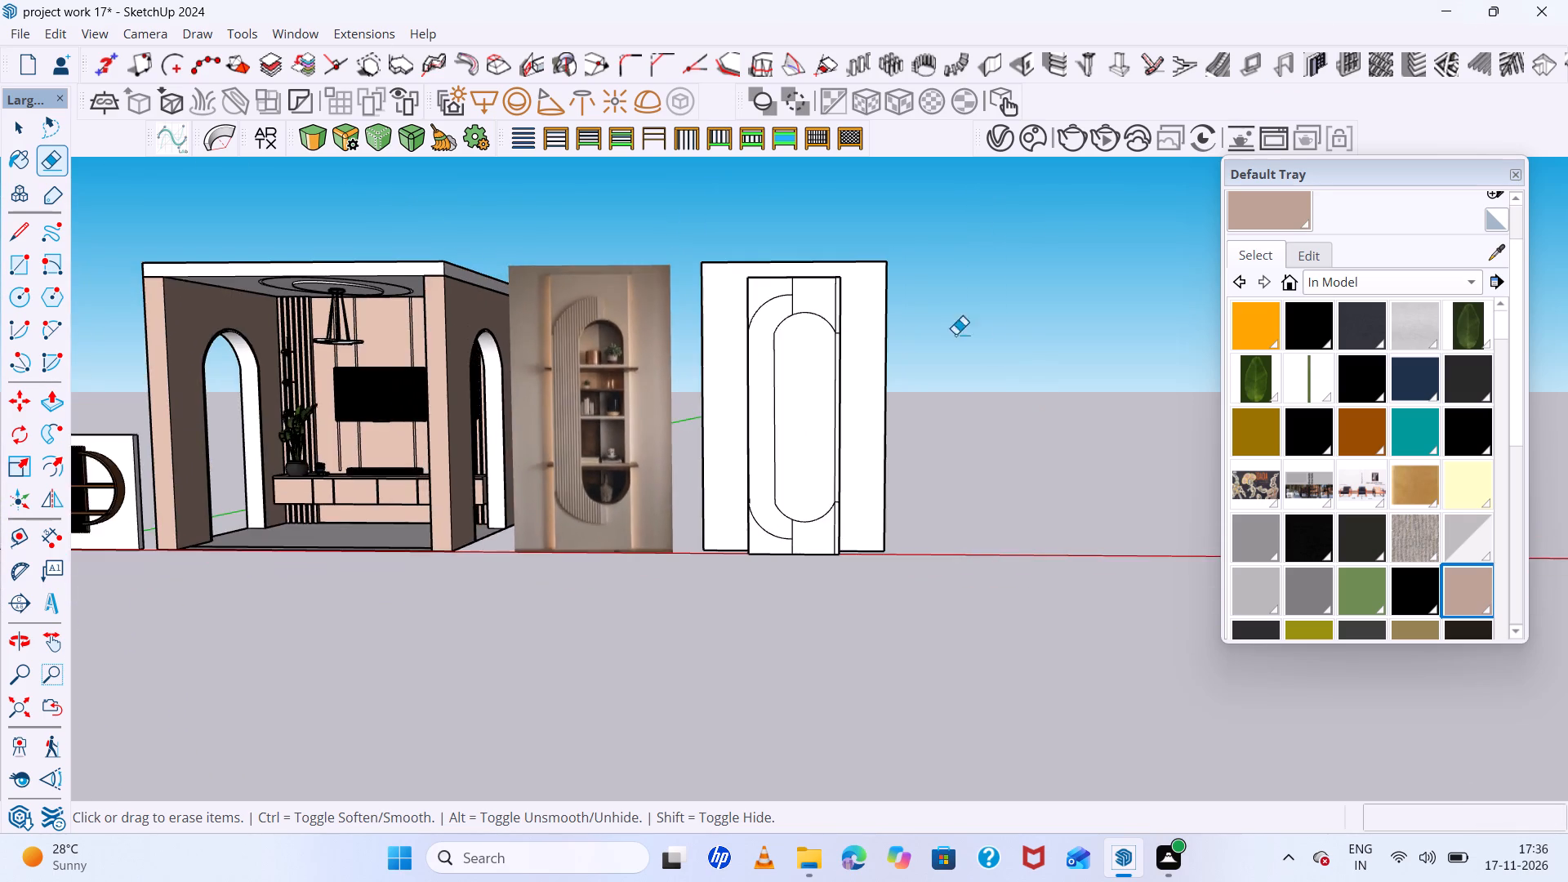
scroll(914, 323, up, 20)
scroll(914, 323, up, 7)
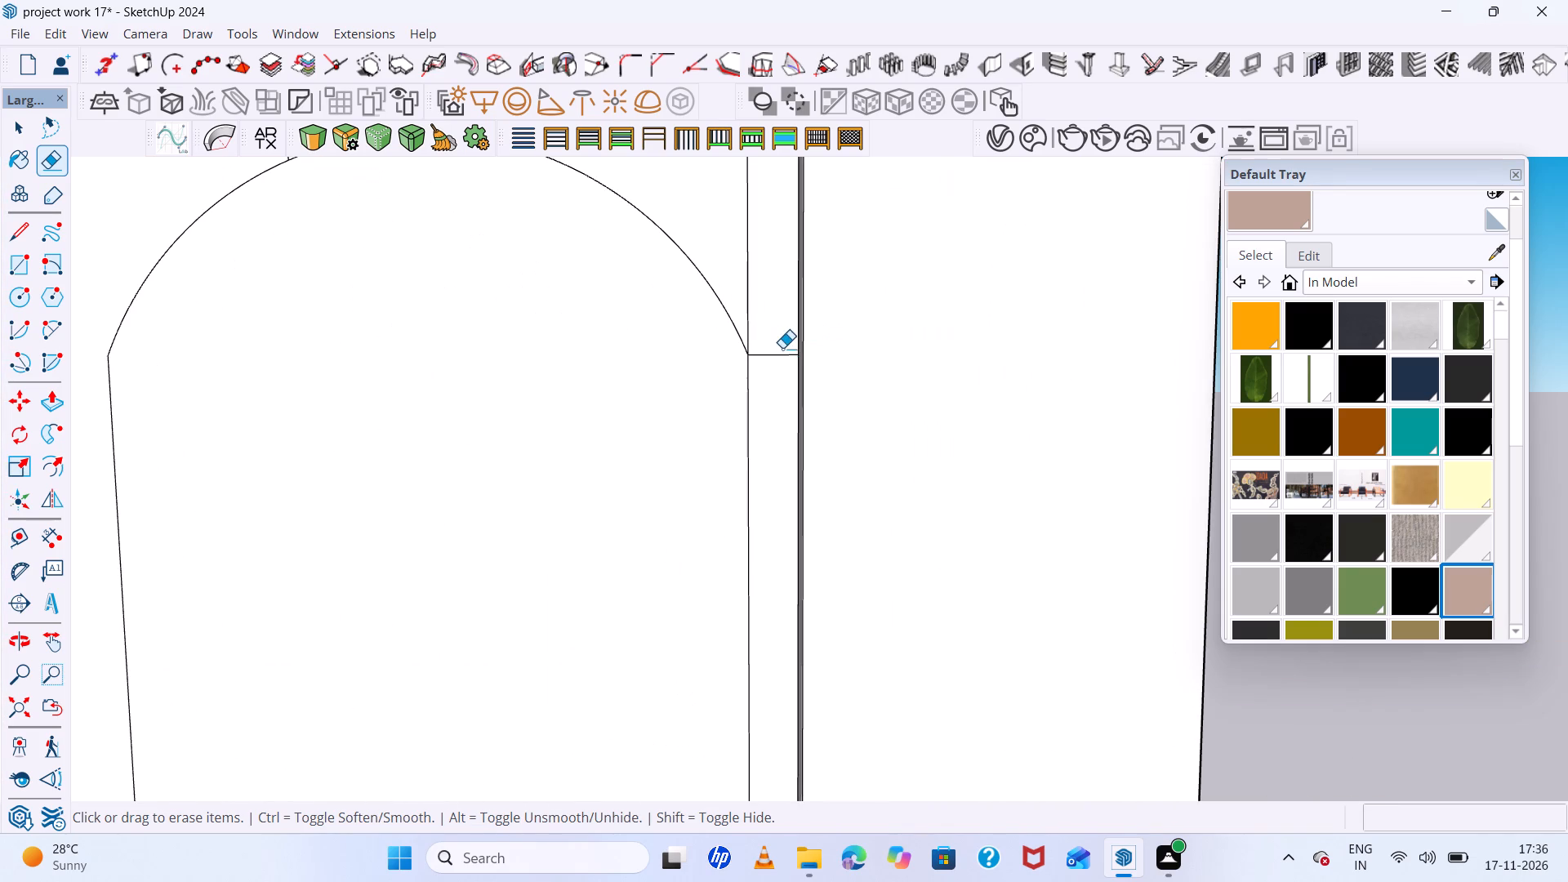
drag(785, 353, 783, 366)
scroll(768, 363, down, 20)
scroll(768, 363, down, 4)
scroll(747, 769, up, 8)
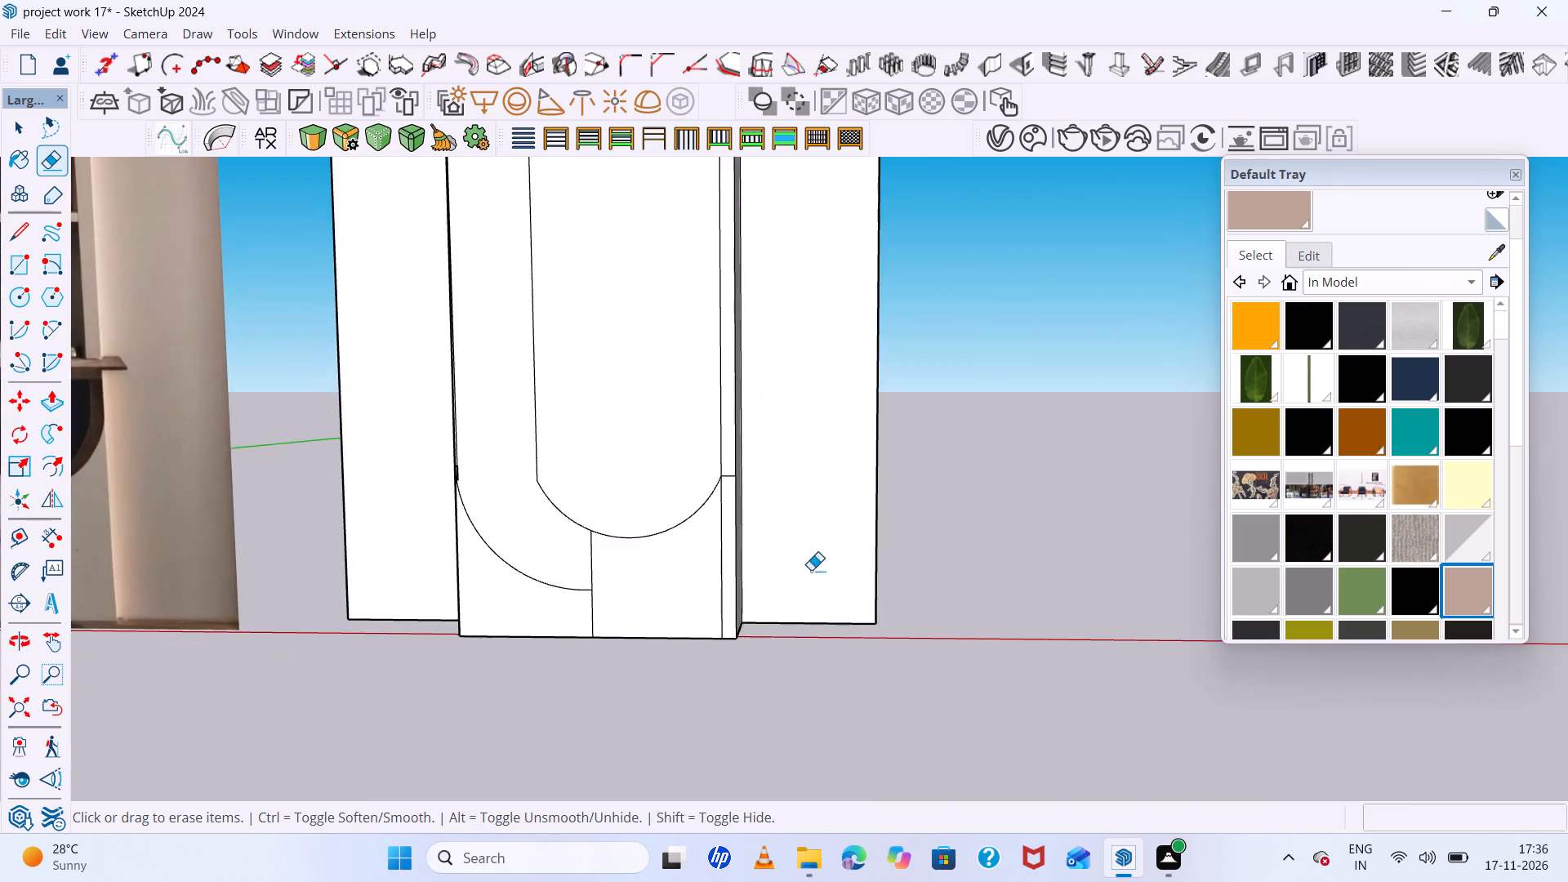
scroll(804, 453, up, 7)
scroll(639, 536, up, 4)
drag(666, 492, 668, 509)
scroll(678, 526, down, 17)
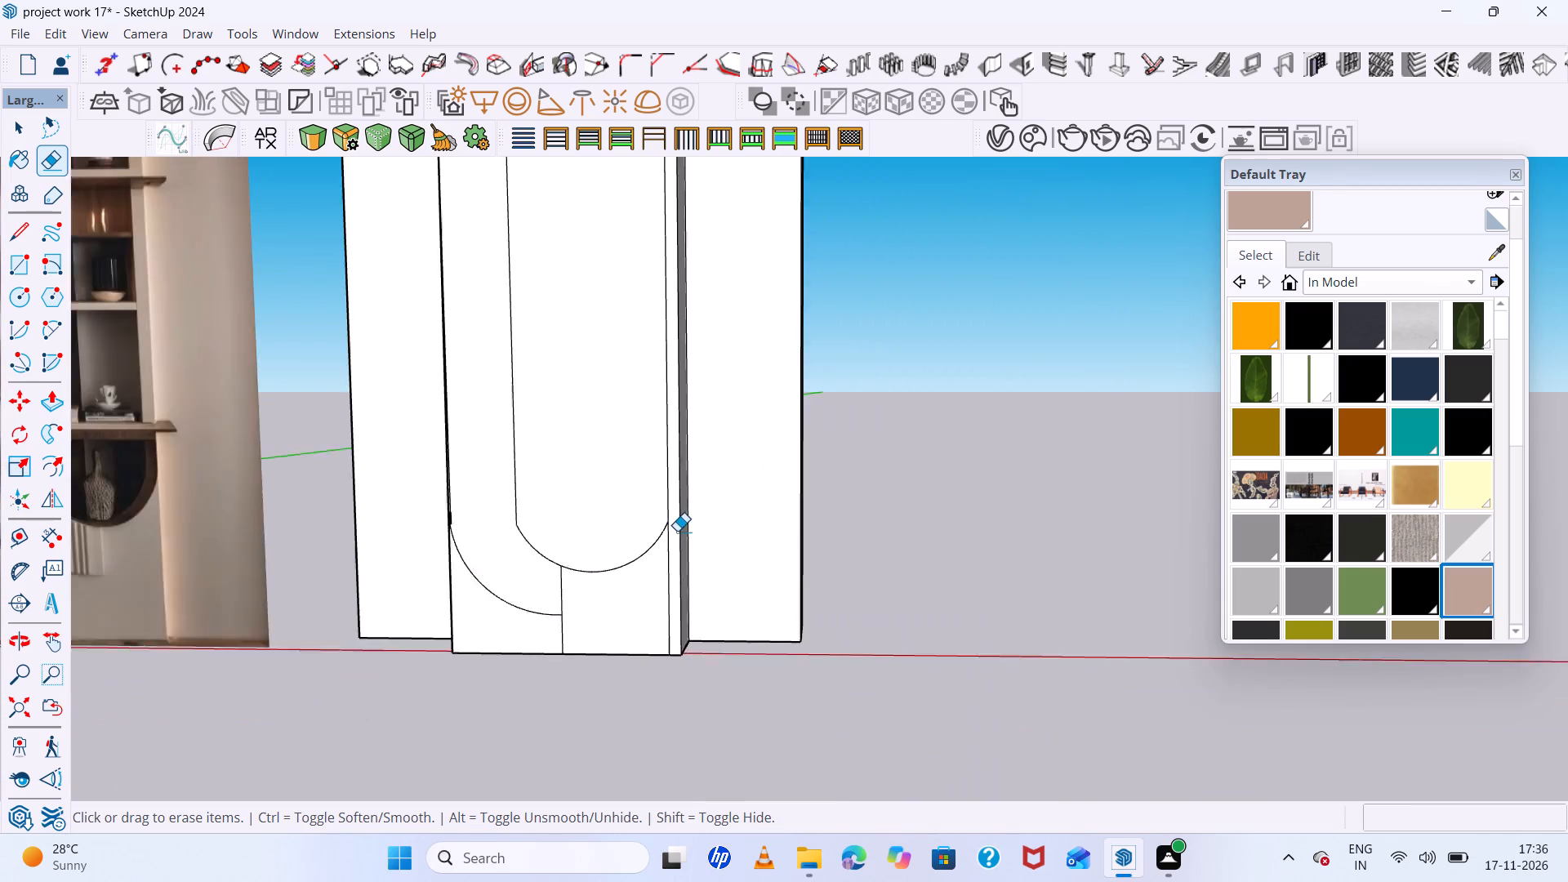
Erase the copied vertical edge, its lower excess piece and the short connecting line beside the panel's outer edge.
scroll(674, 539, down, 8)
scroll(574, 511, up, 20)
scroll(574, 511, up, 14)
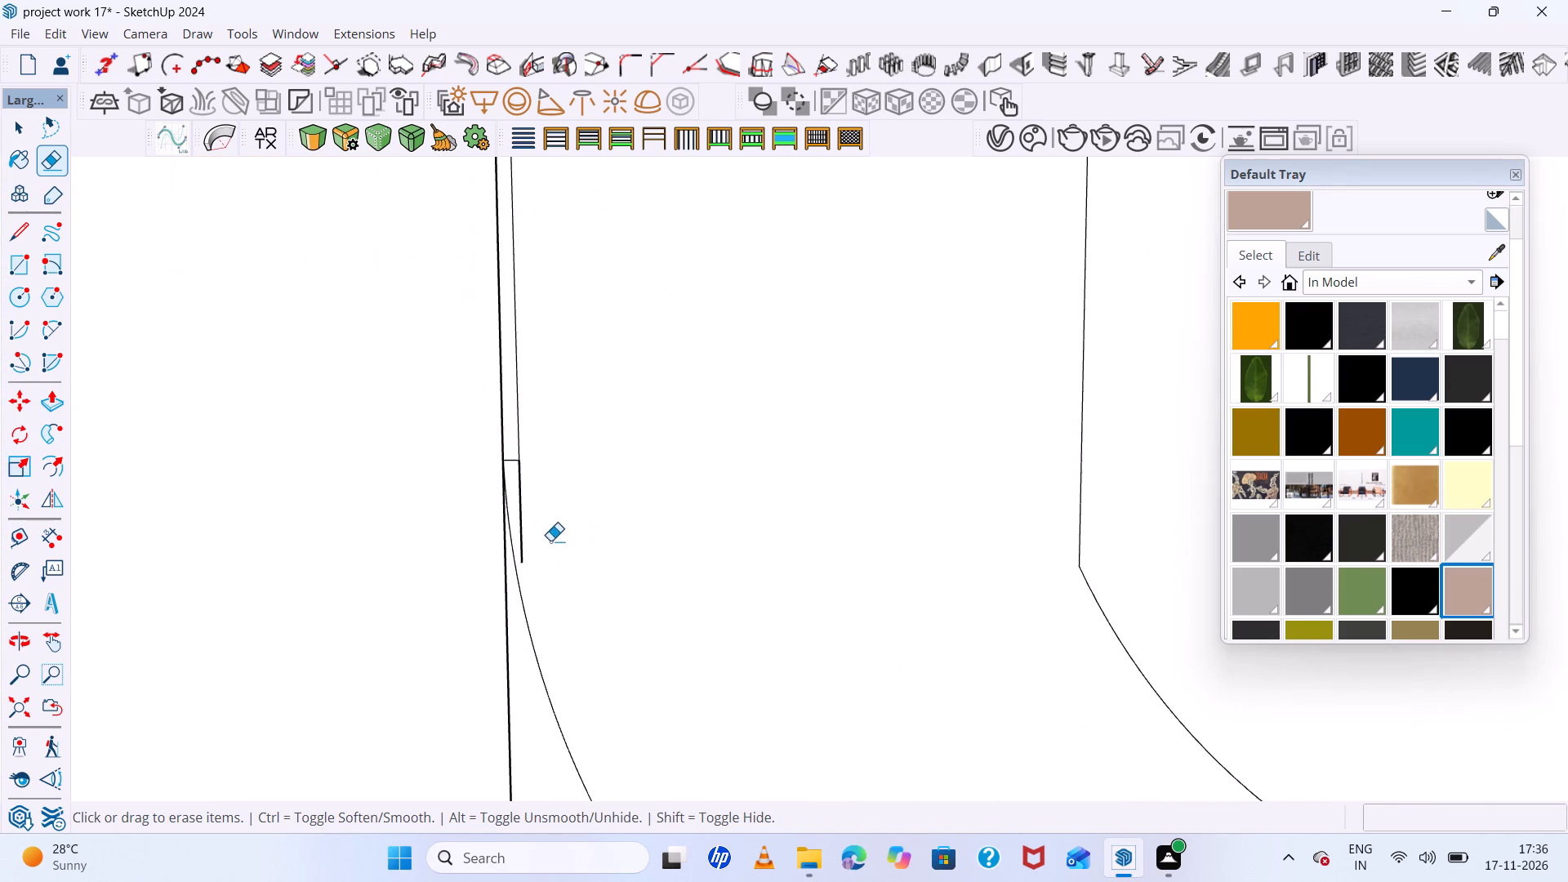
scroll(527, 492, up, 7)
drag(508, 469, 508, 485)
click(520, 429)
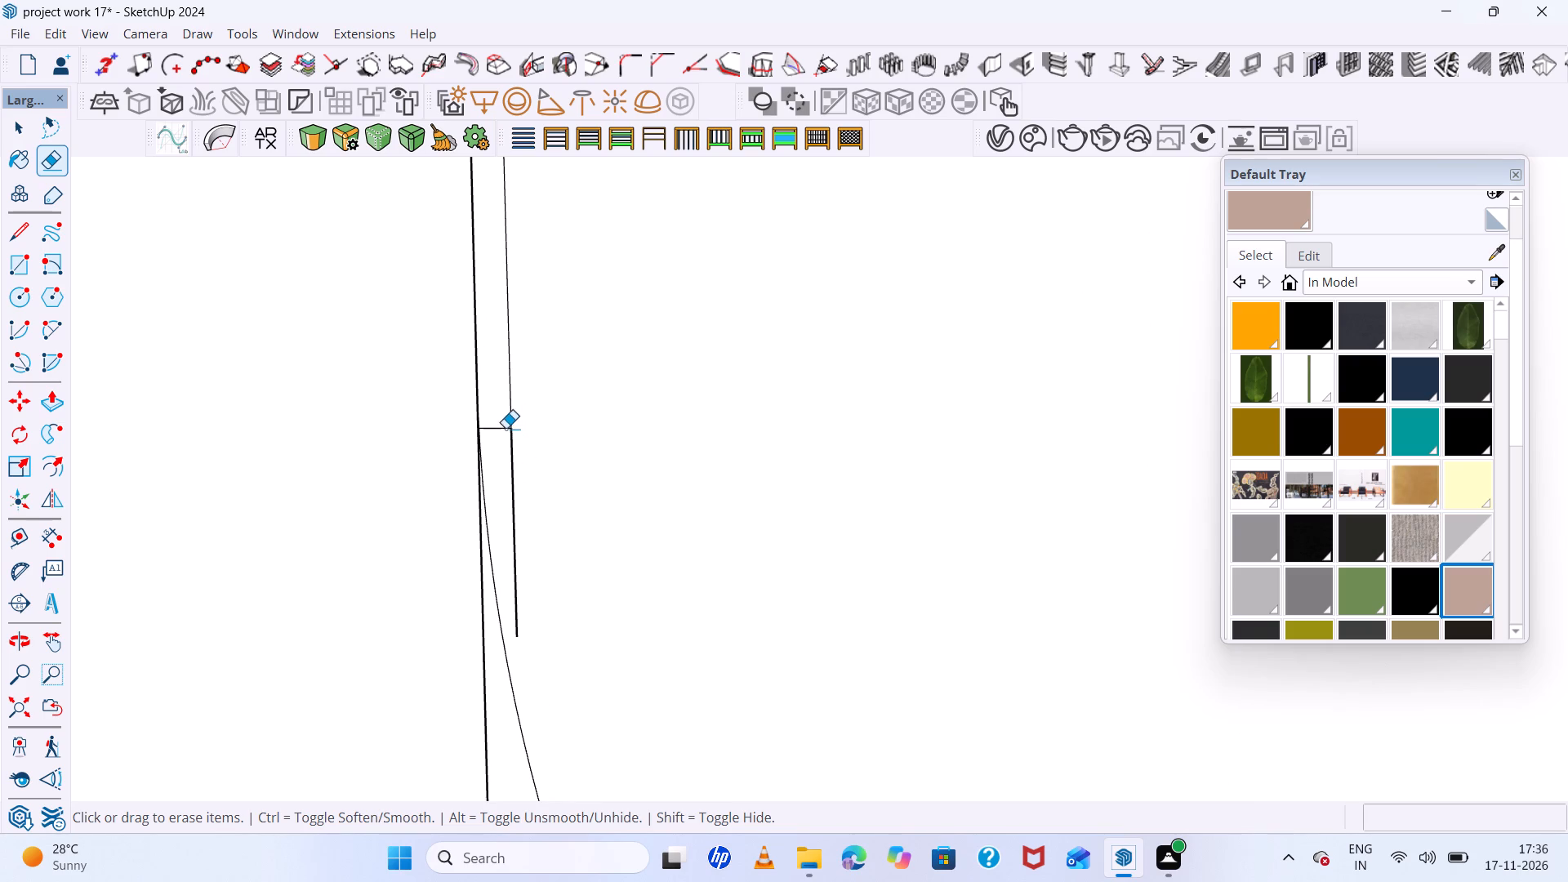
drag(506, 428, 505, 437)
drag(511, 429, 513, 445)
Draw a vertical line about 6' 11" long between the upper and lower large arcs, closest to the panel's outer edge.
scroll(513, 447, down, 20)
scroll(513, 447, down, 7)
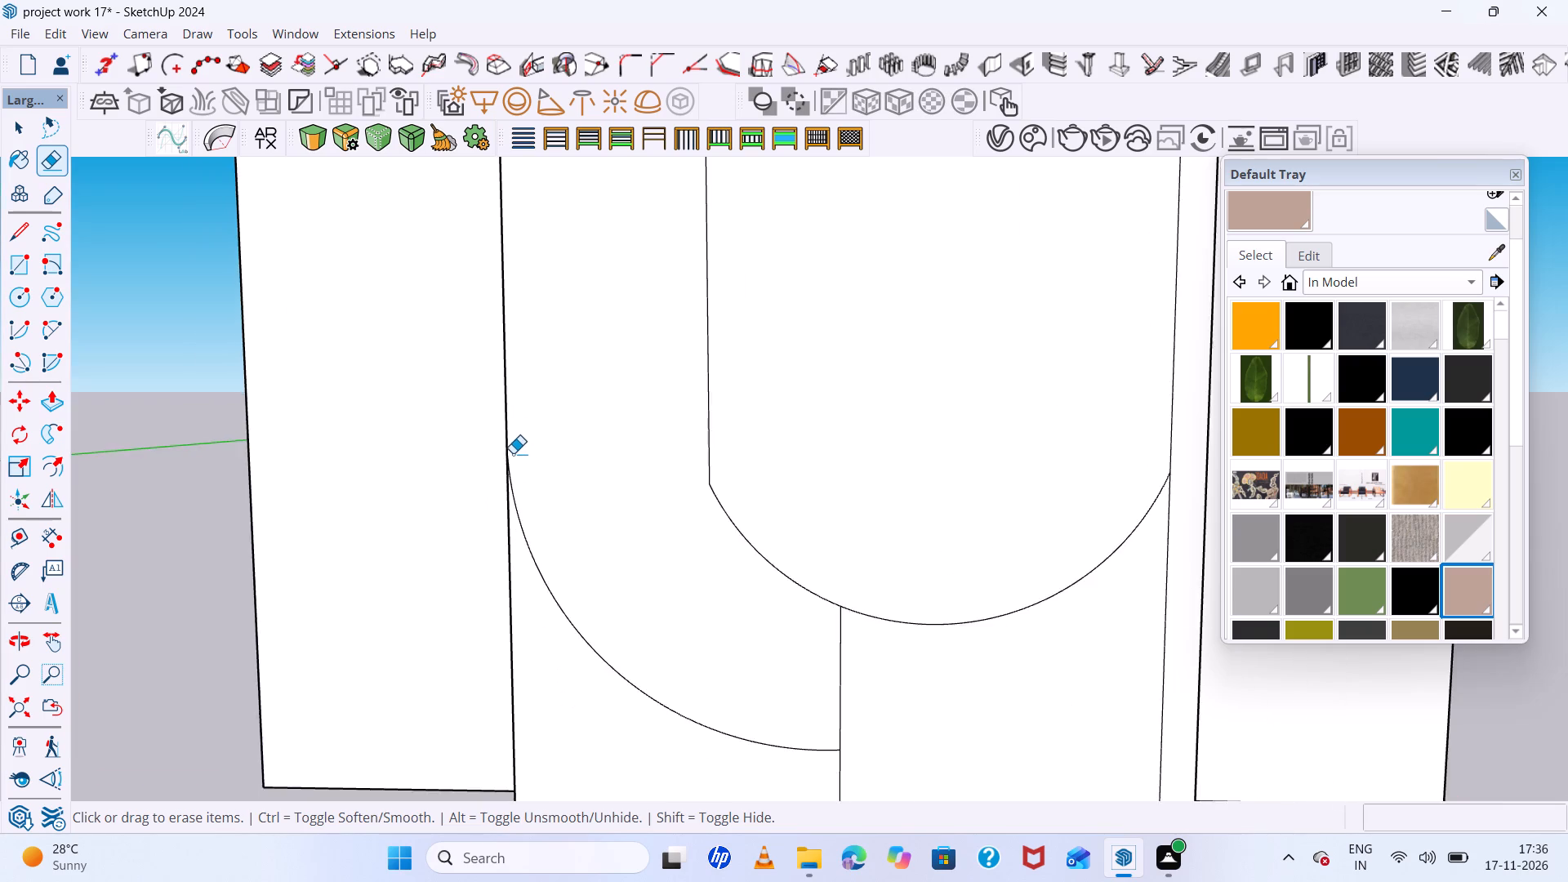
scroll(513, 453, down, 20)
scroll(513, 453, down, 5)
scroll(540, 312, up, 6)
middle_drag(533, 317, 666, 386)
key(l)
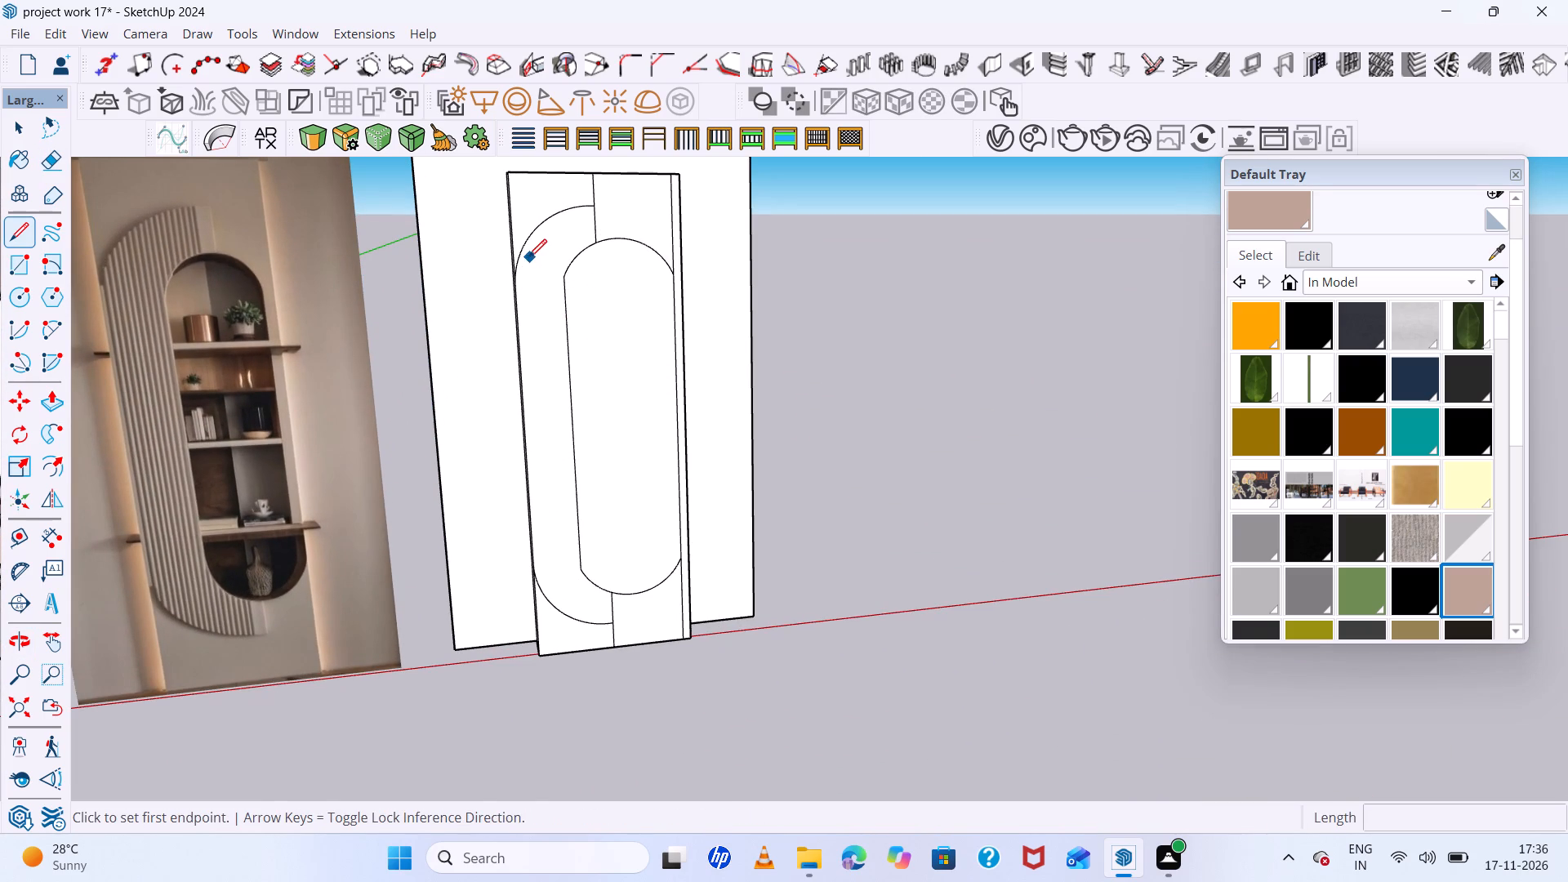
click(525, 253)
scroll(569, 488, down, 7)
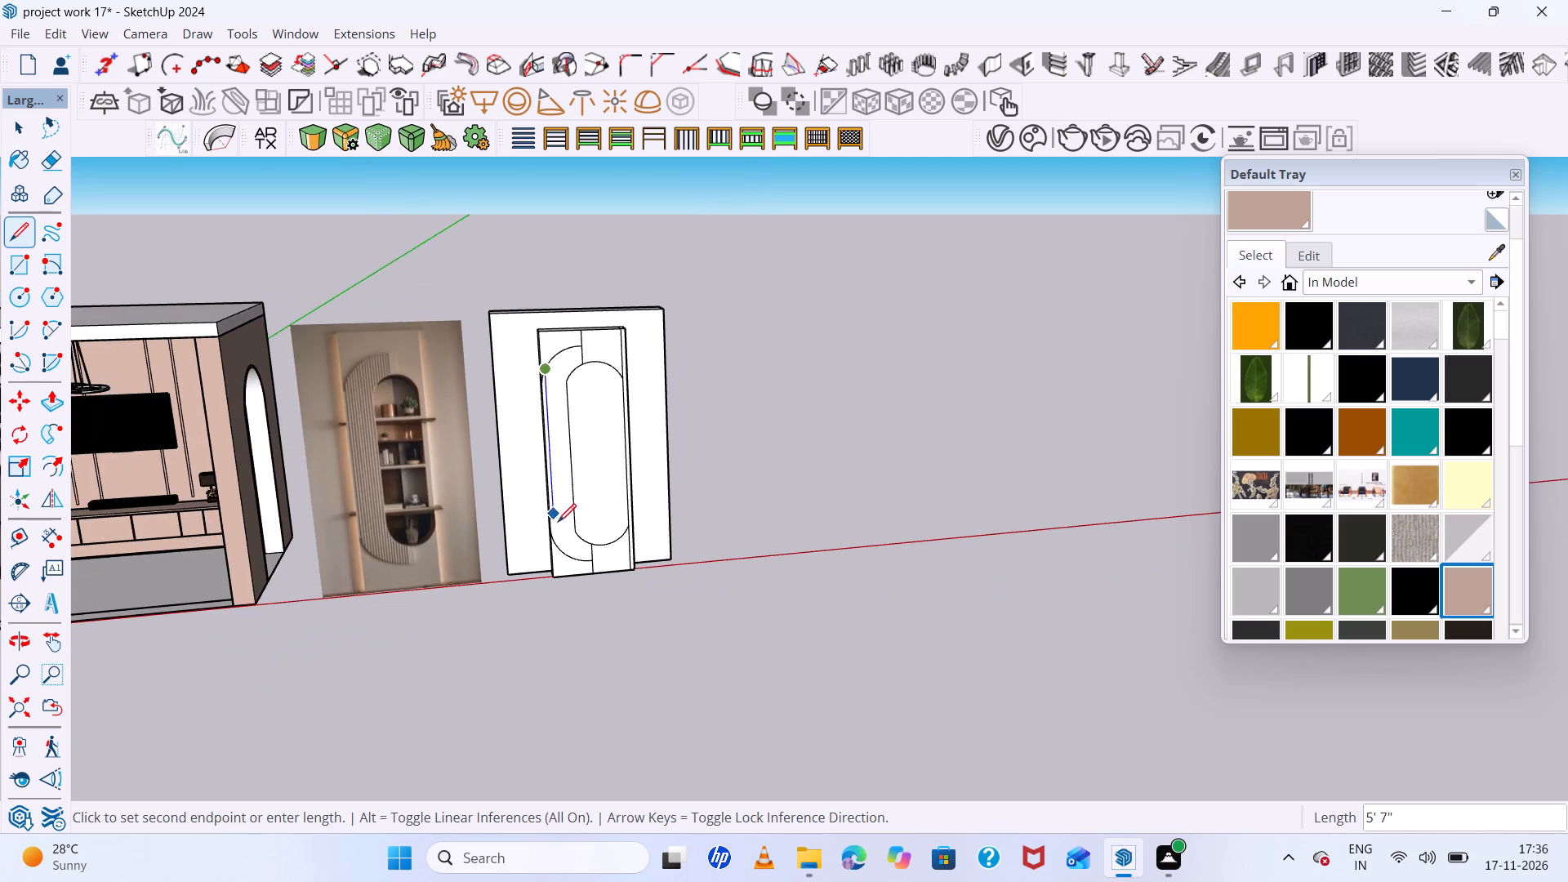
scroll(558, 525, up, 7)
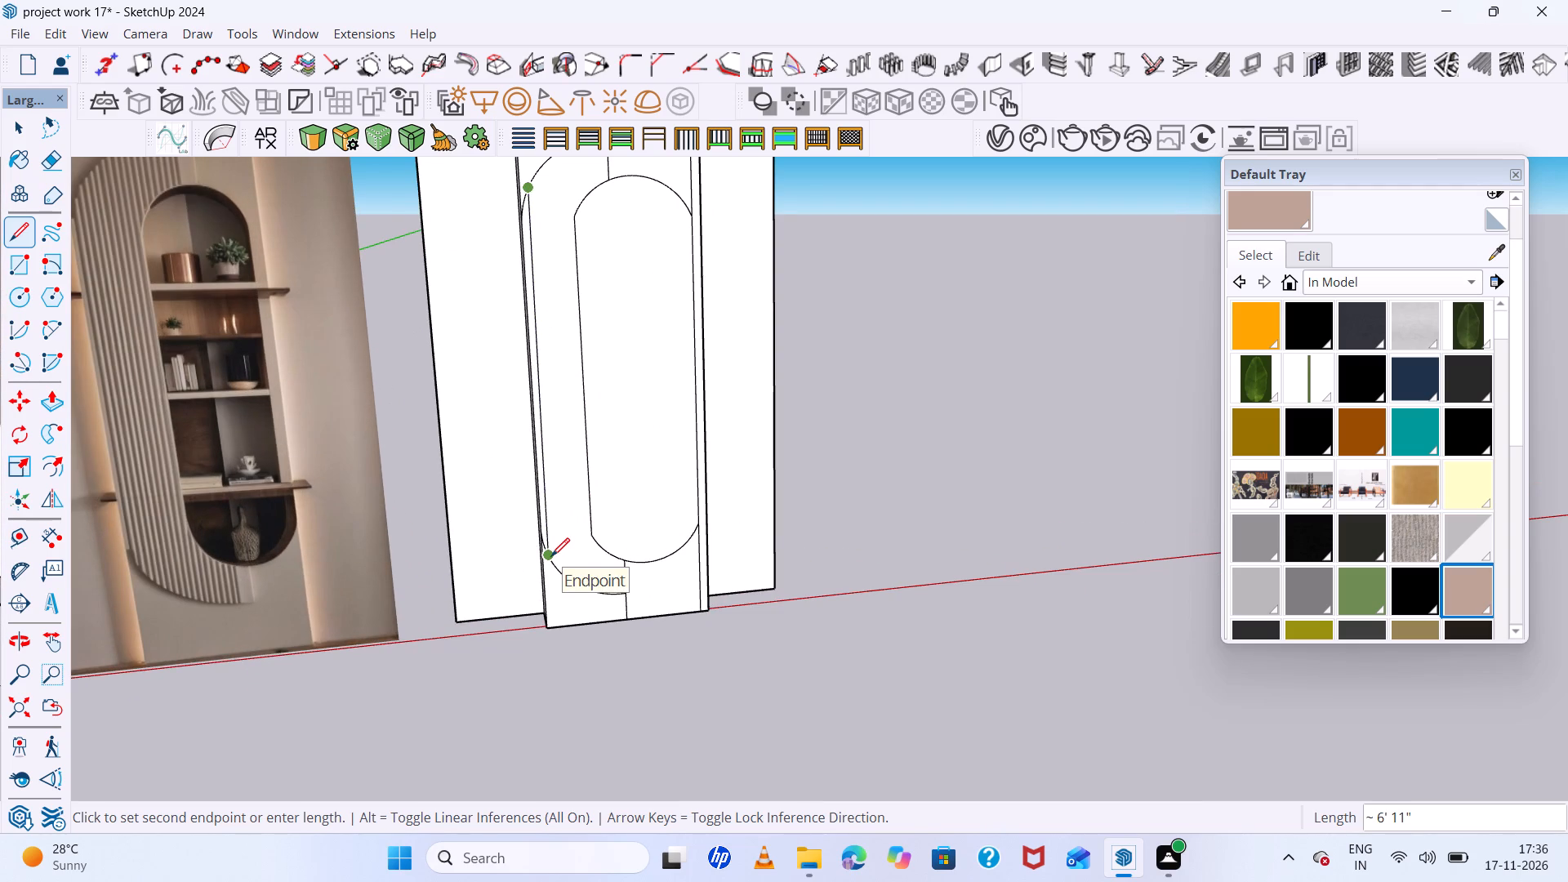
click(550, 557)
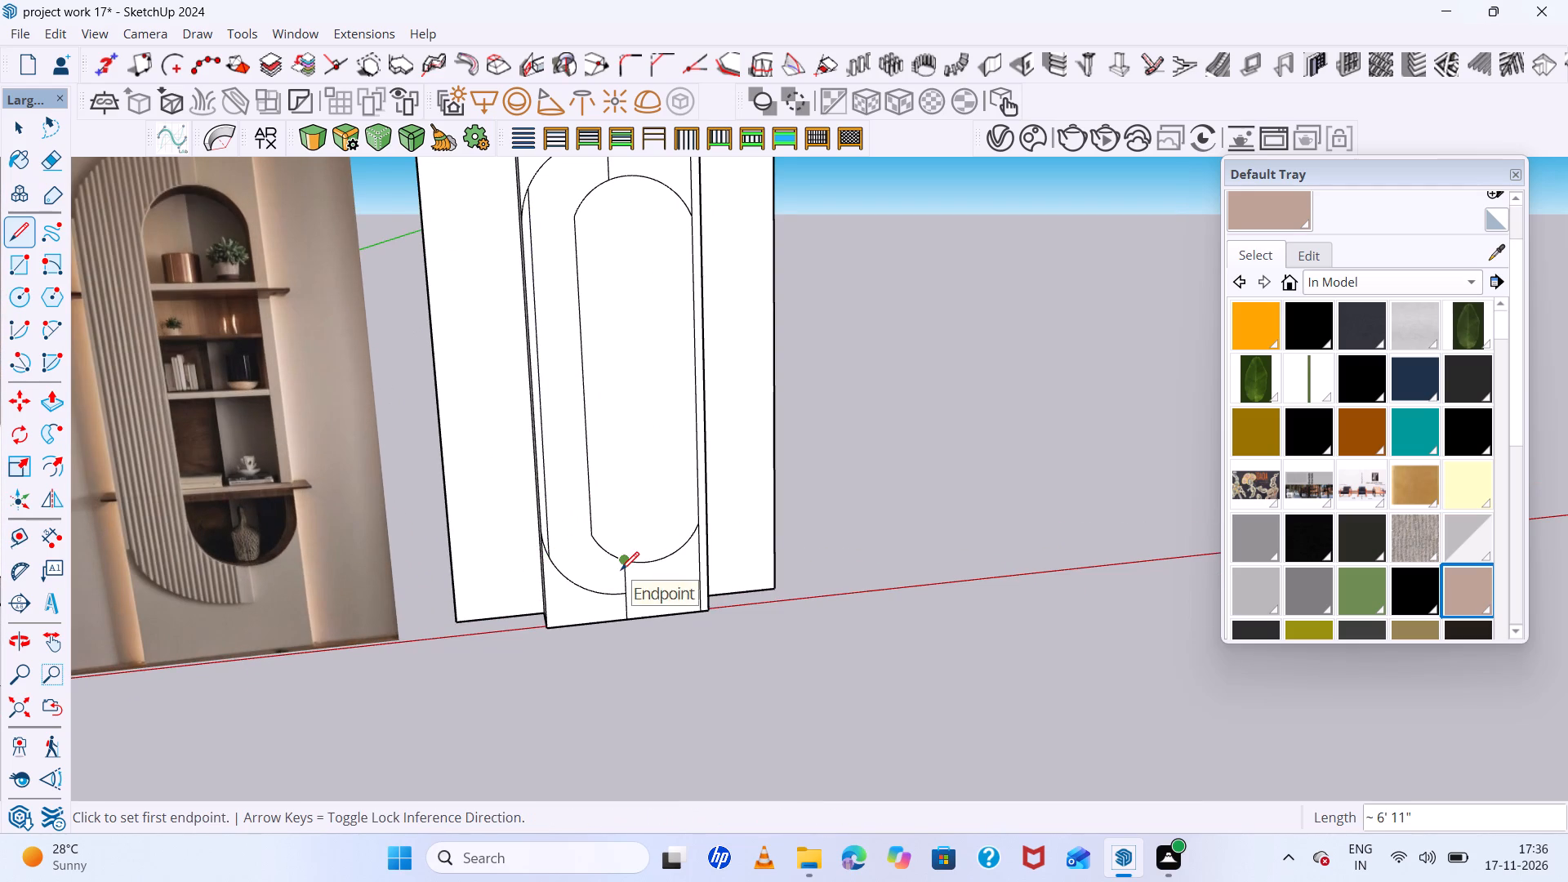
Draw a second division line about 7' 5" long between the lower and upper large arcs, beside the first line.
key(l)
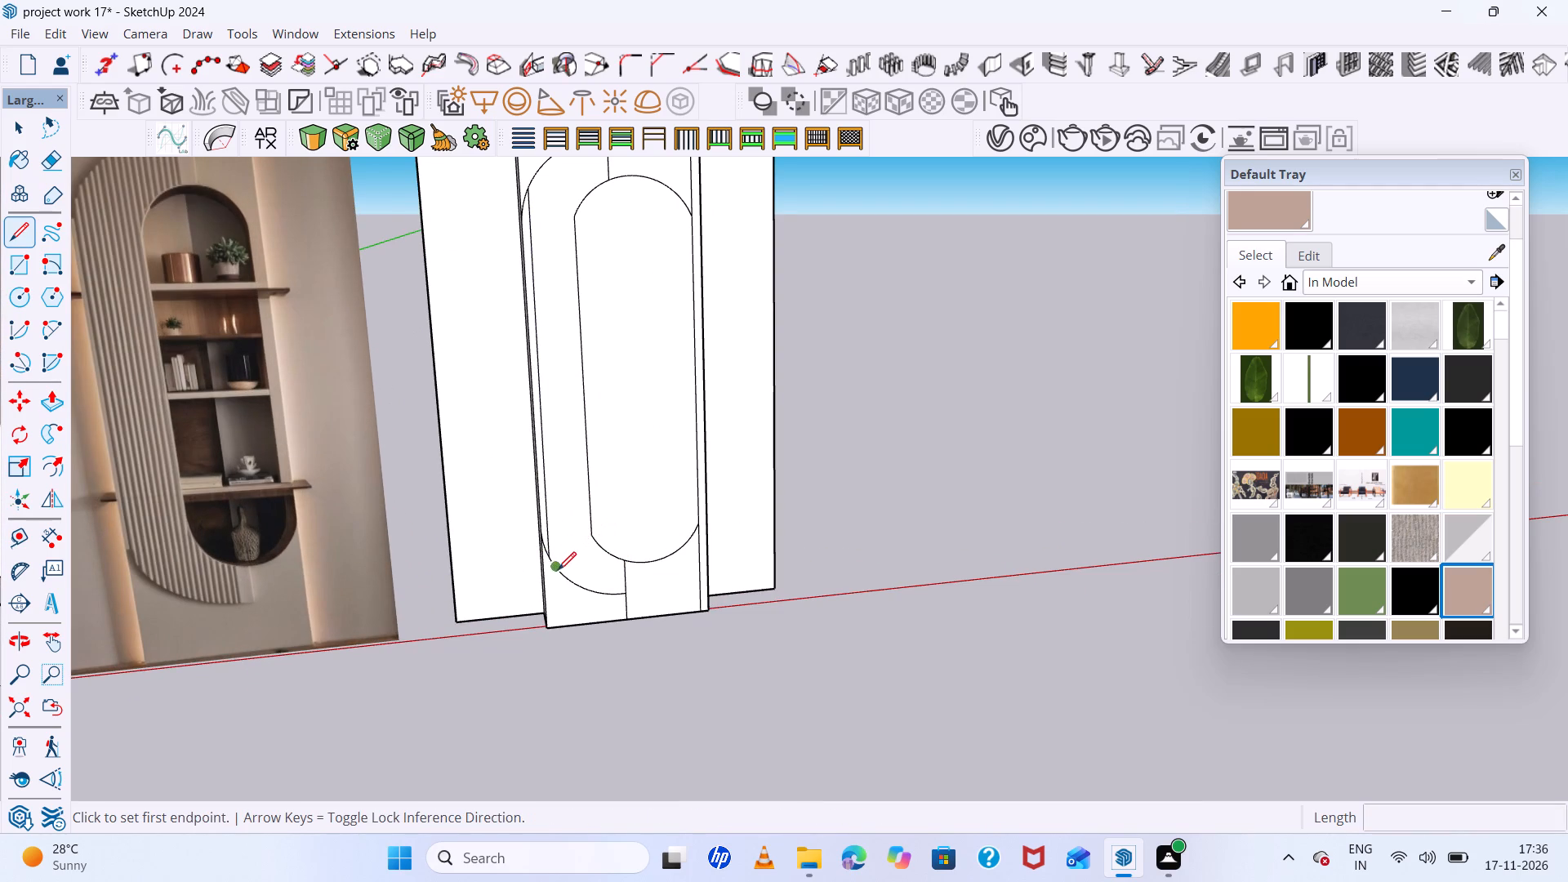
click(563, 570)
scroll(577, 456, down, 6)
scroll(576, 270, up, 7)
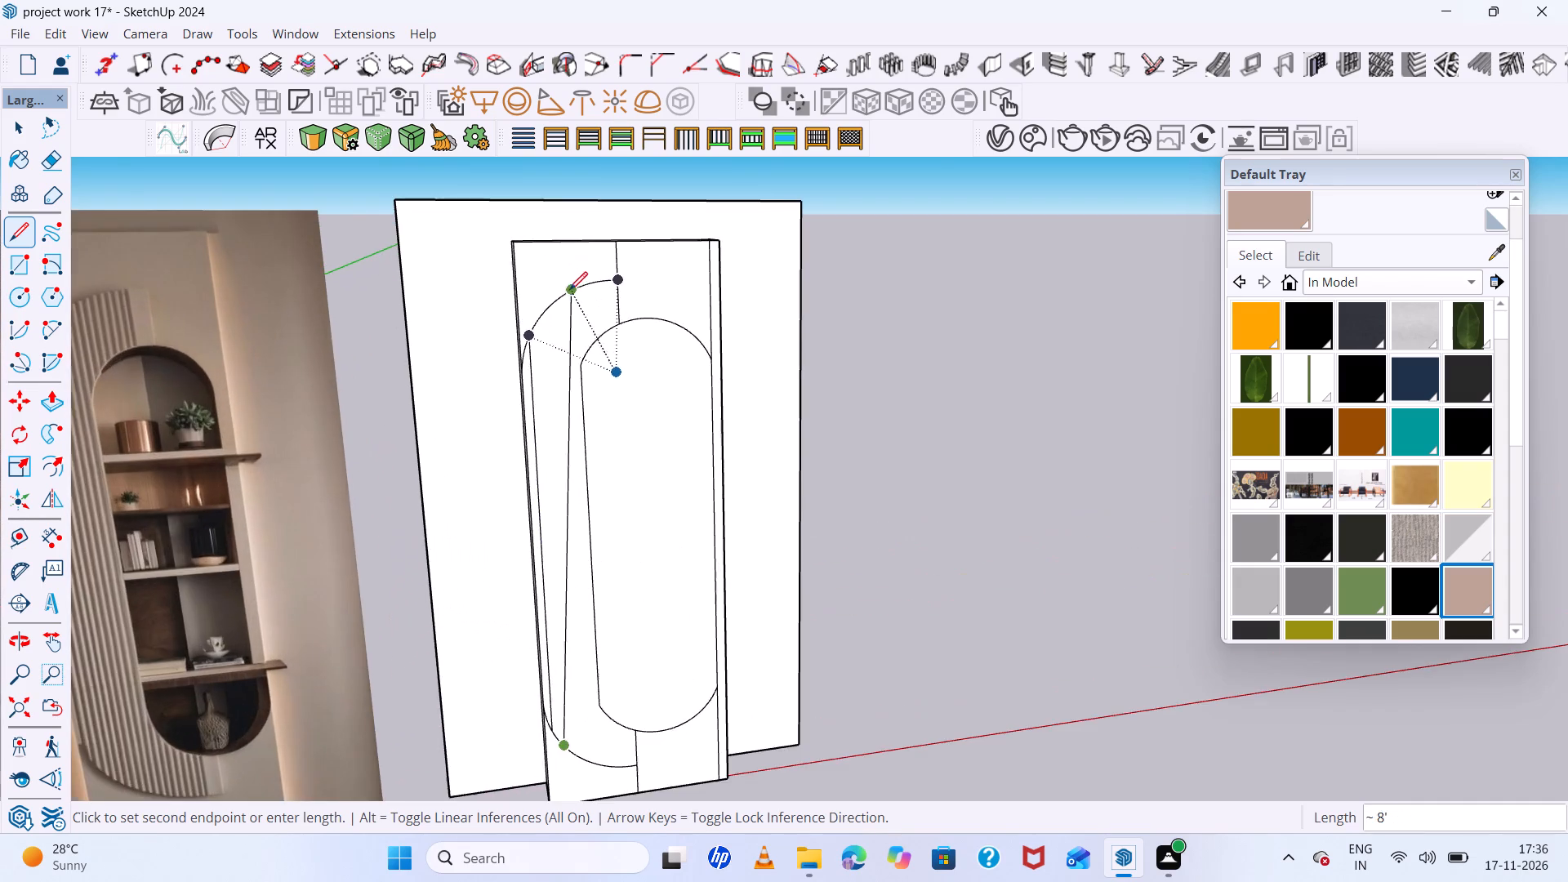
scroll(553, 310, up, 5)
click(526, 331)
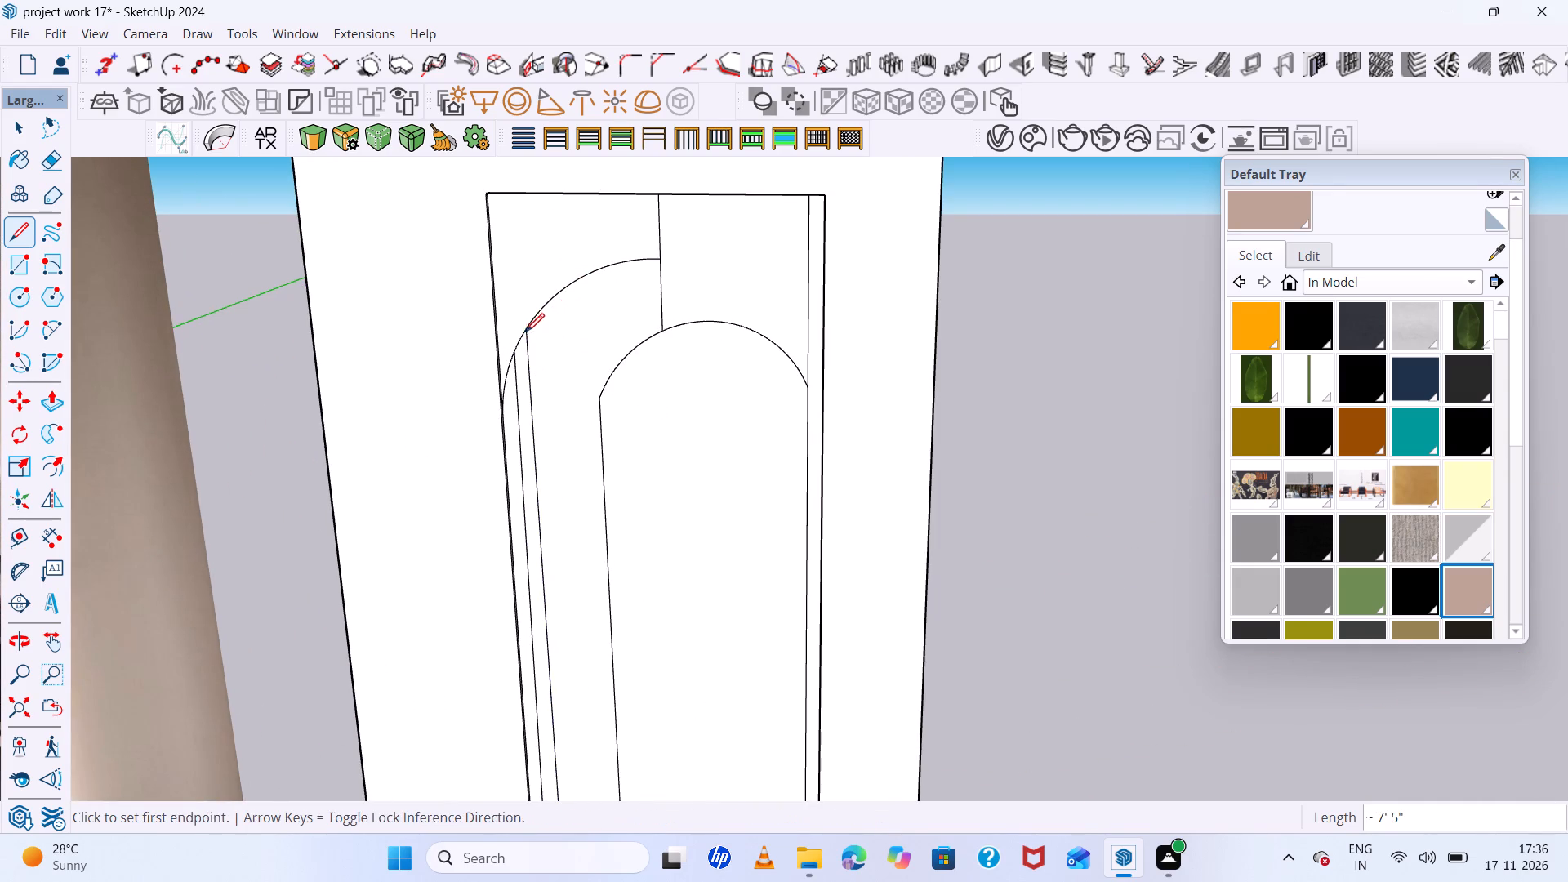
key(space)
Draw a third division line about 7' 11" long from the upper large arc down to the lower large arc.
key(l)
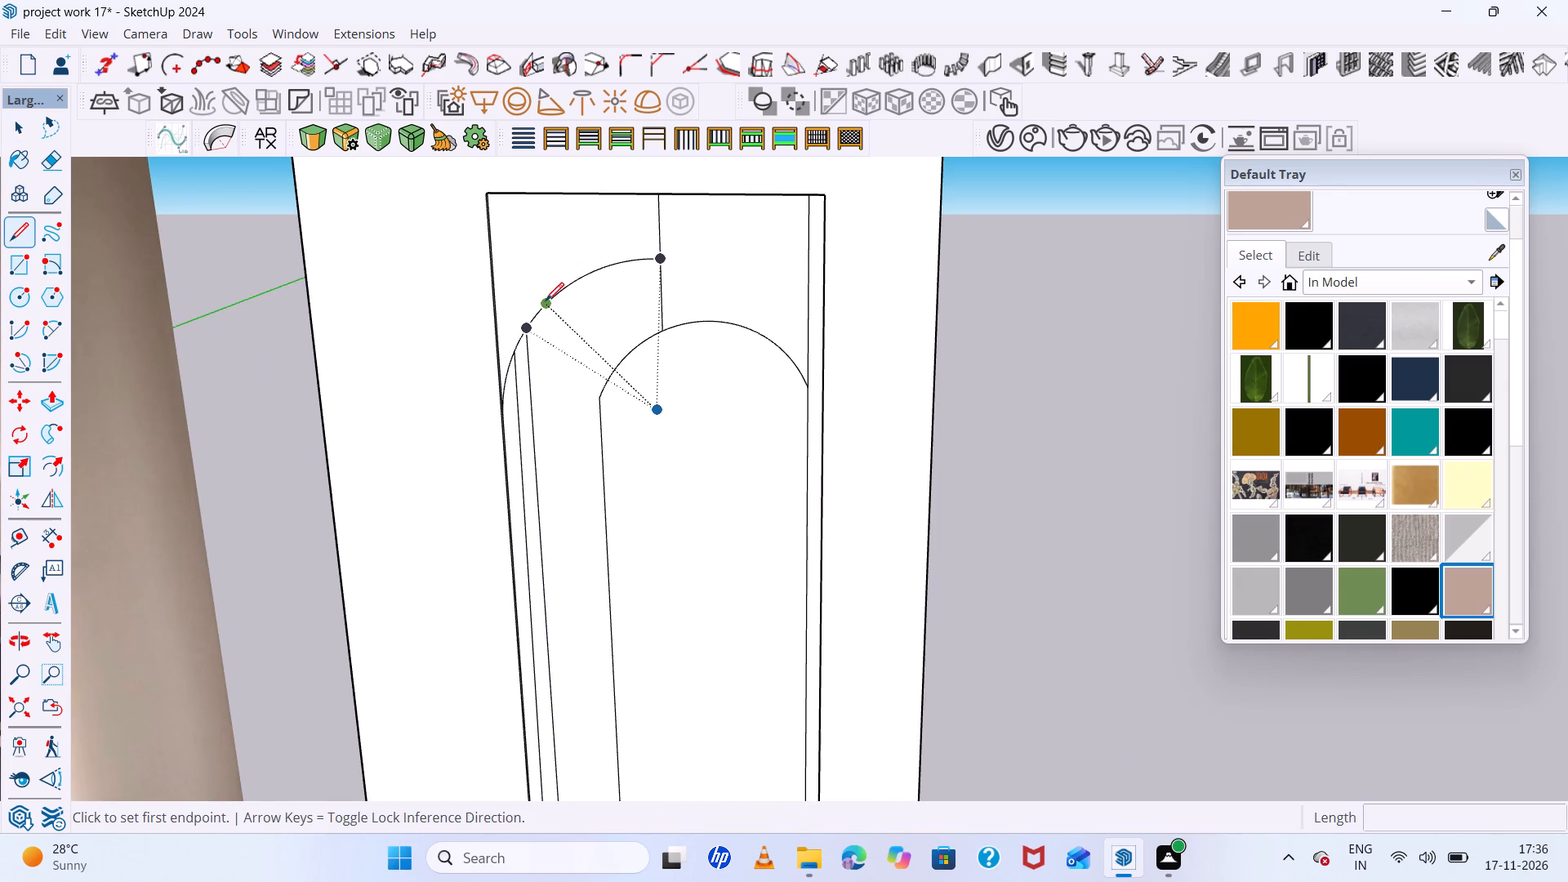
click(545, 302)
scroll(572, 394, down, 14)
scroll(562, 571, up, 6)
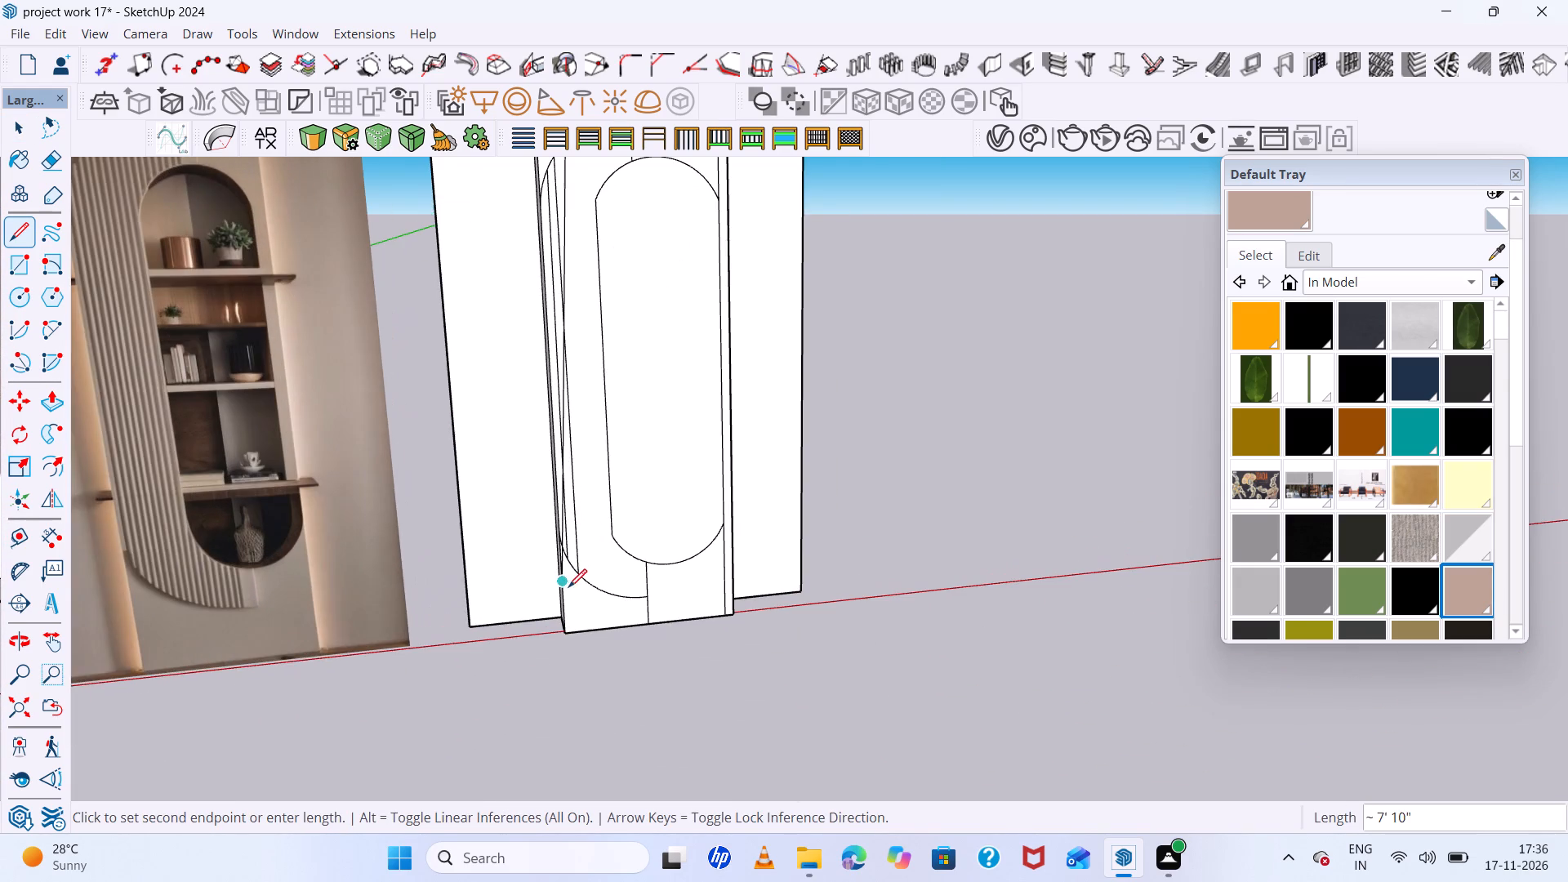
scroll(576, 576, up, 3)
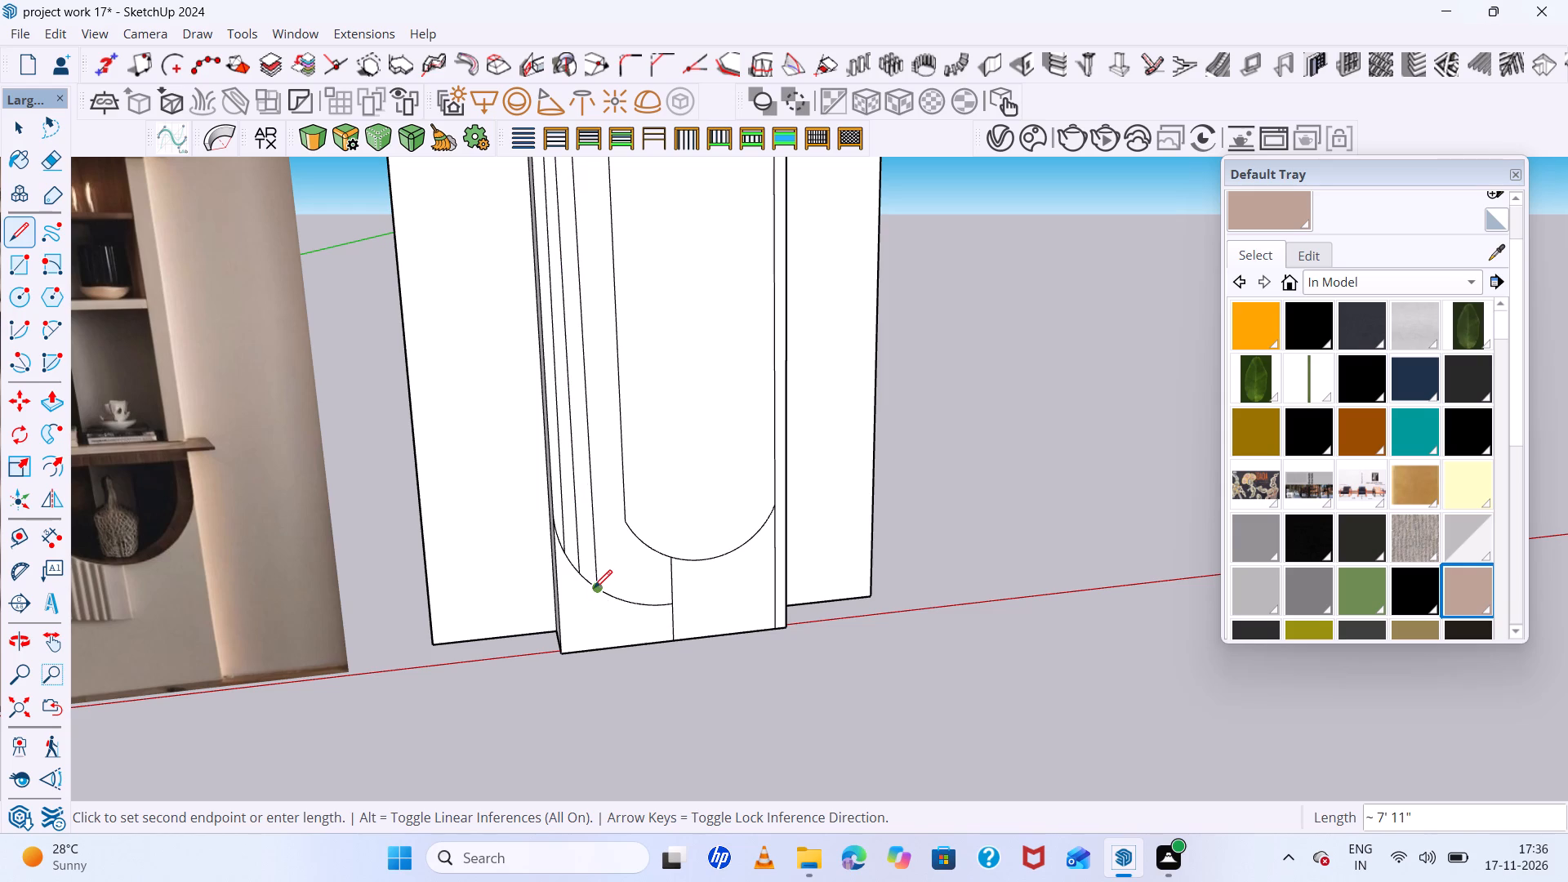
click(594, 588)
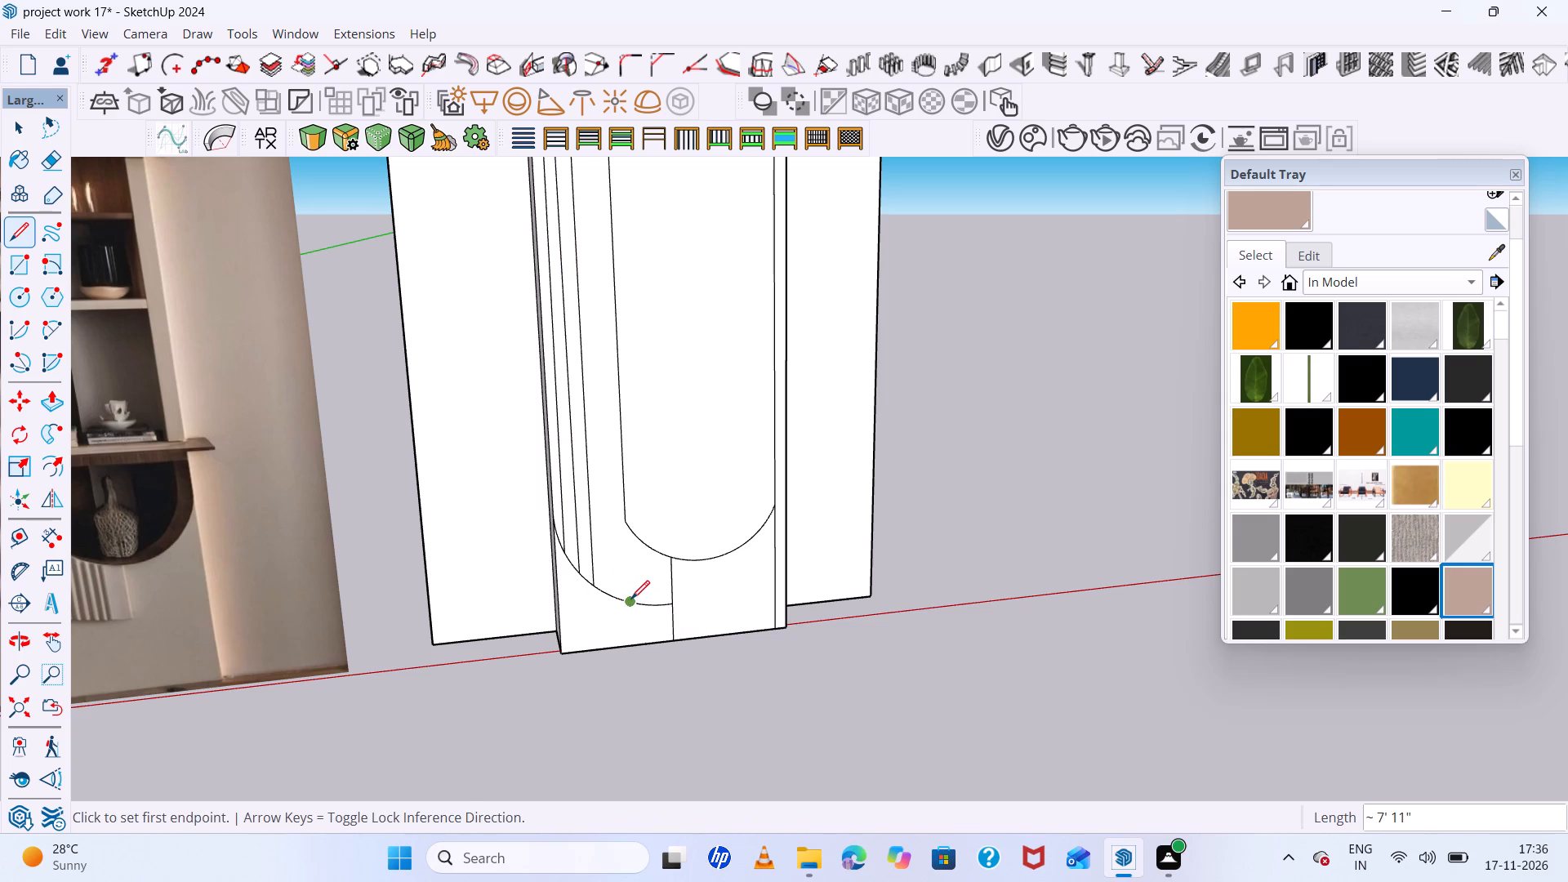
Draw a fourth vertical division line about 8' 3" long from the lower large arc up to the upper large arc.
key(l)
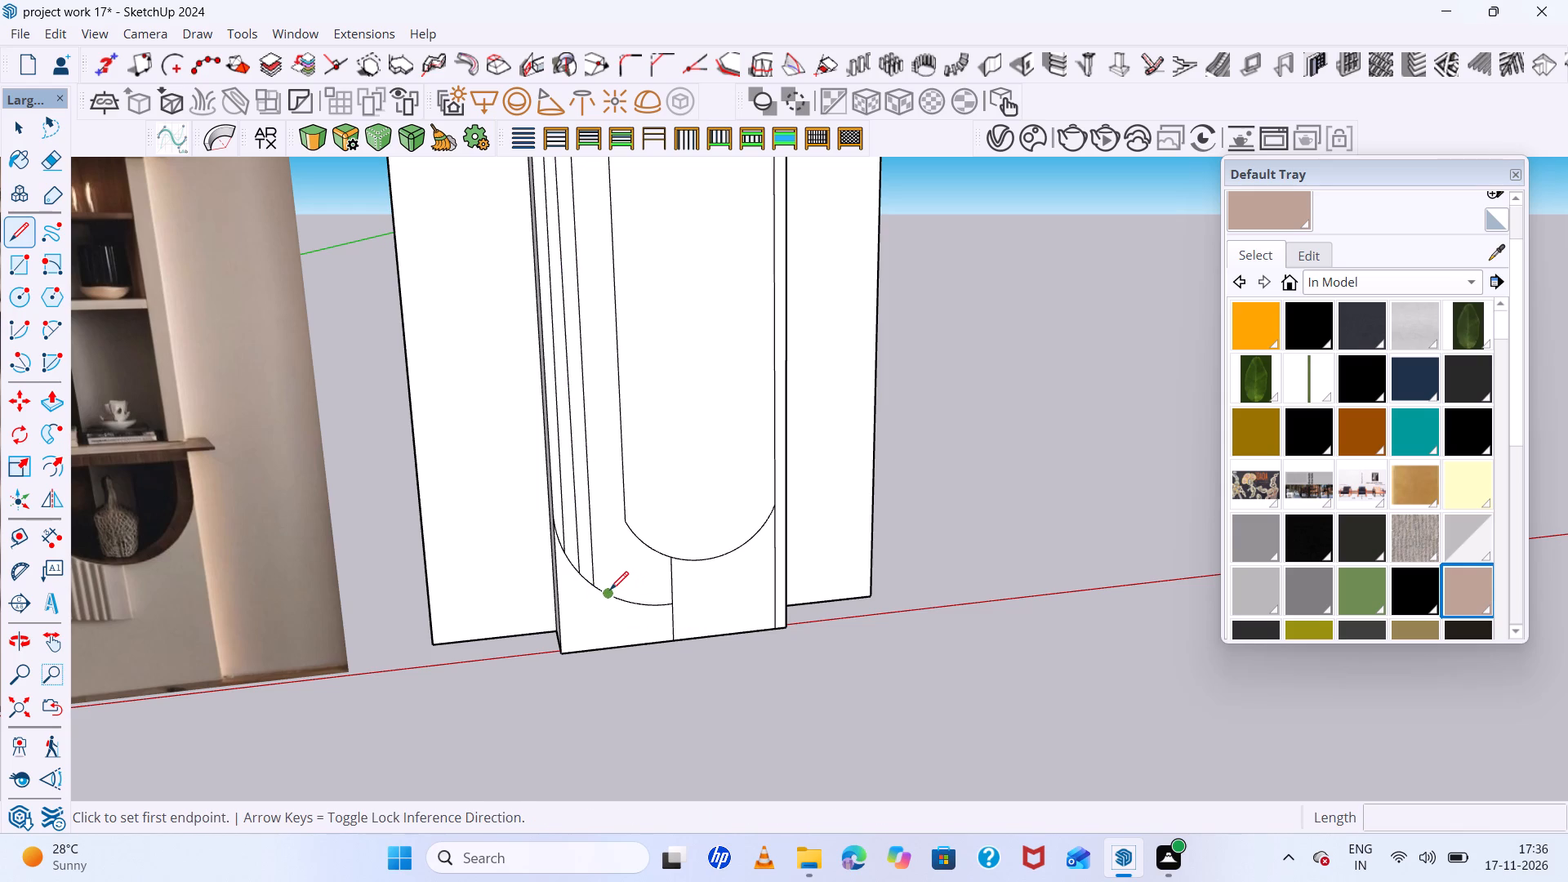
click(610, 590)
scroll(635, 492, down, 14)
scroll(601, 363, up, 6)
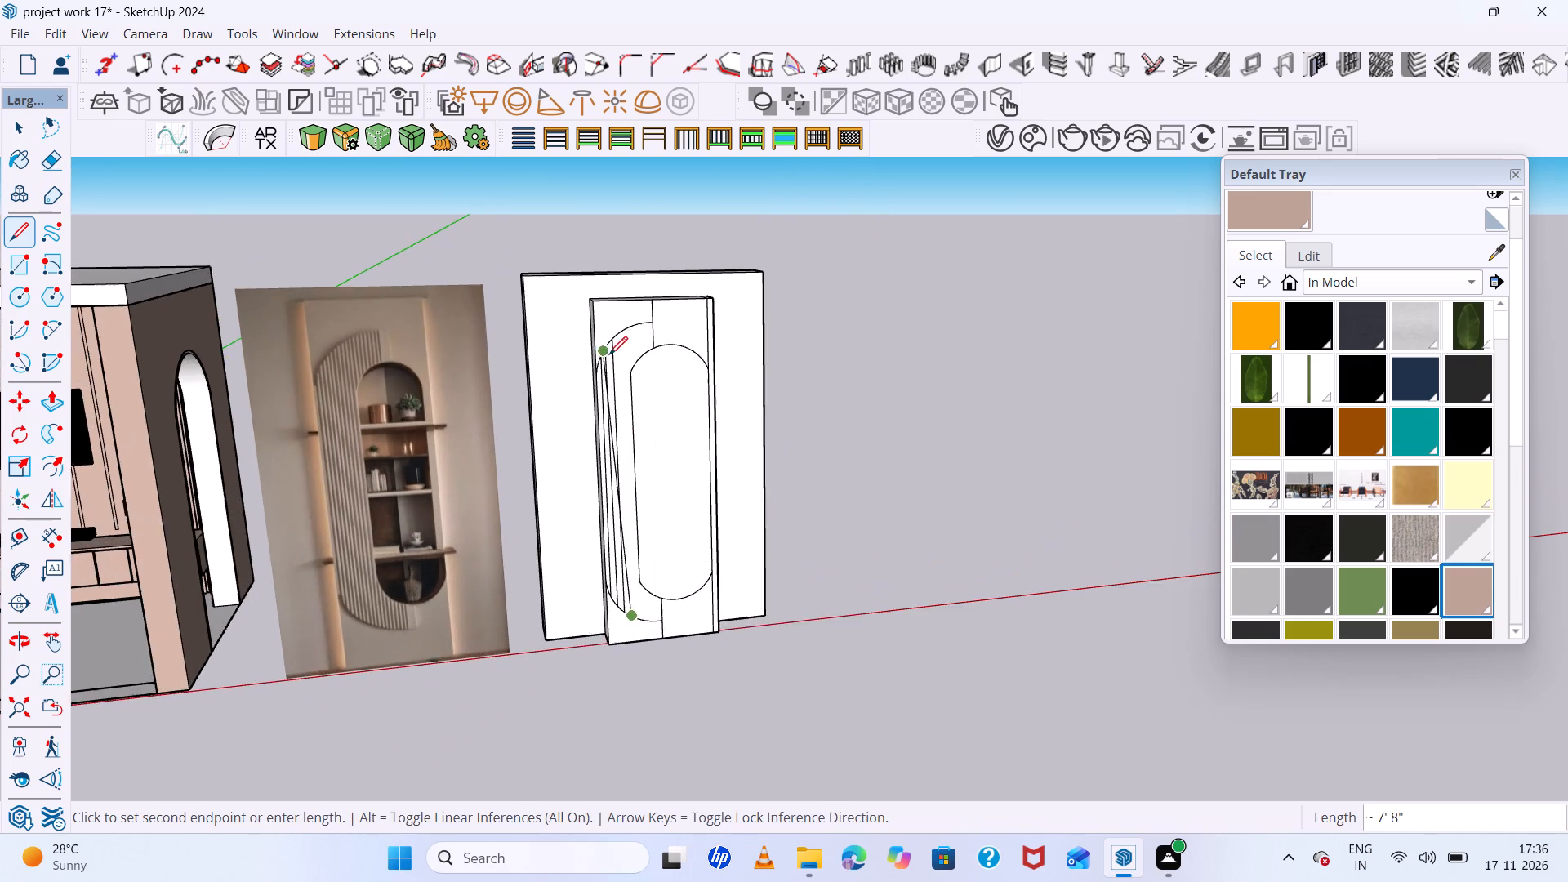
scroll(613, 350, up, 6)
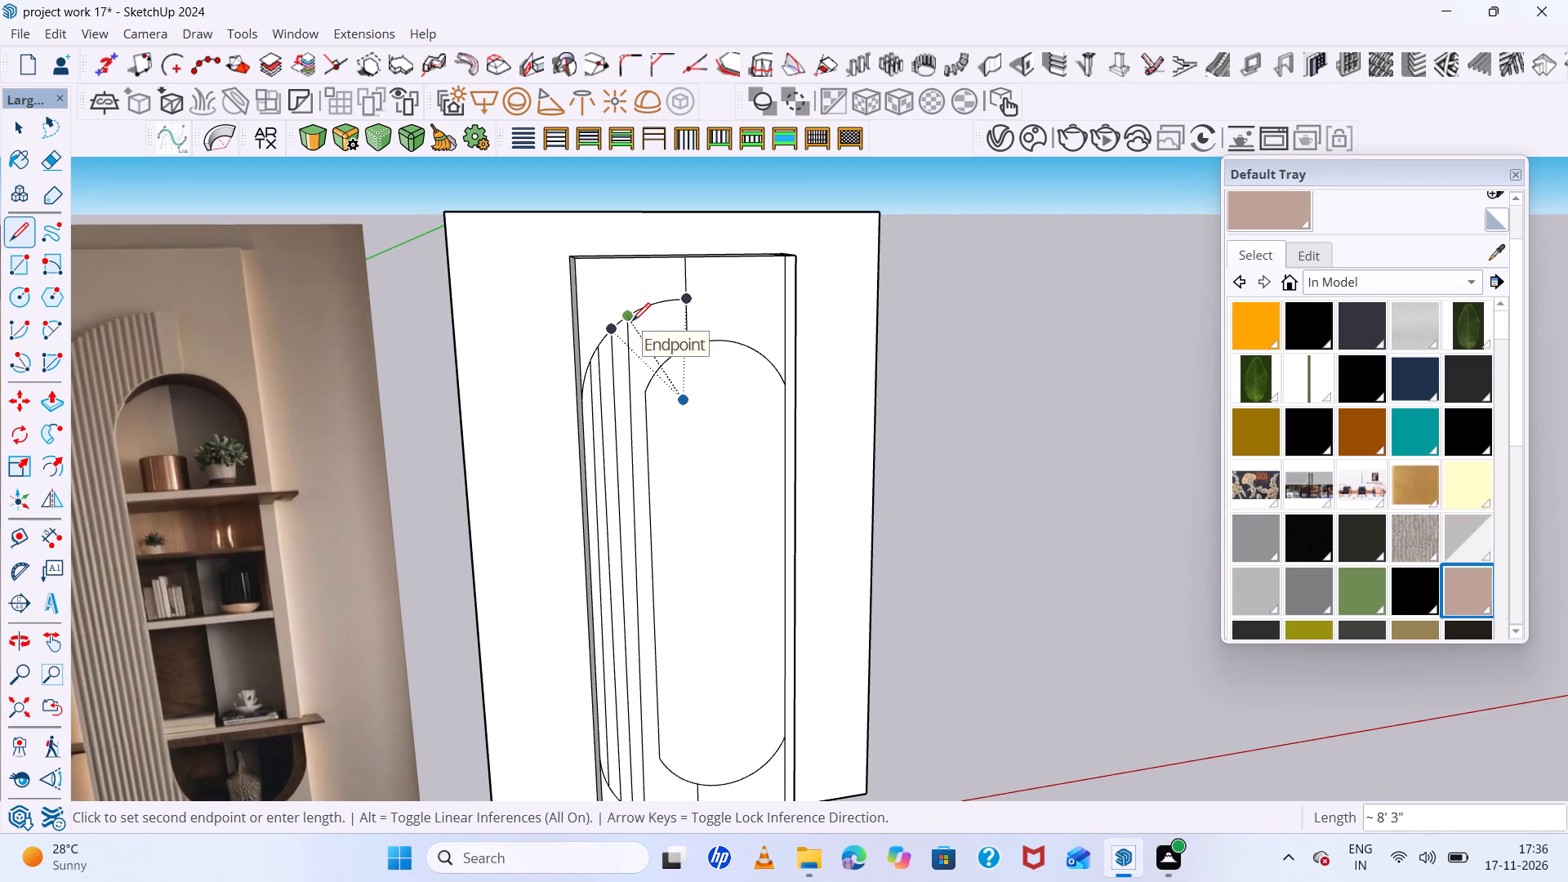
click(631, 321)
Draw a fifth division line about 8' 5" long from the upper to the lower large arc, just beside the niche's straight edge.
scroll(646, 315, up, 10)
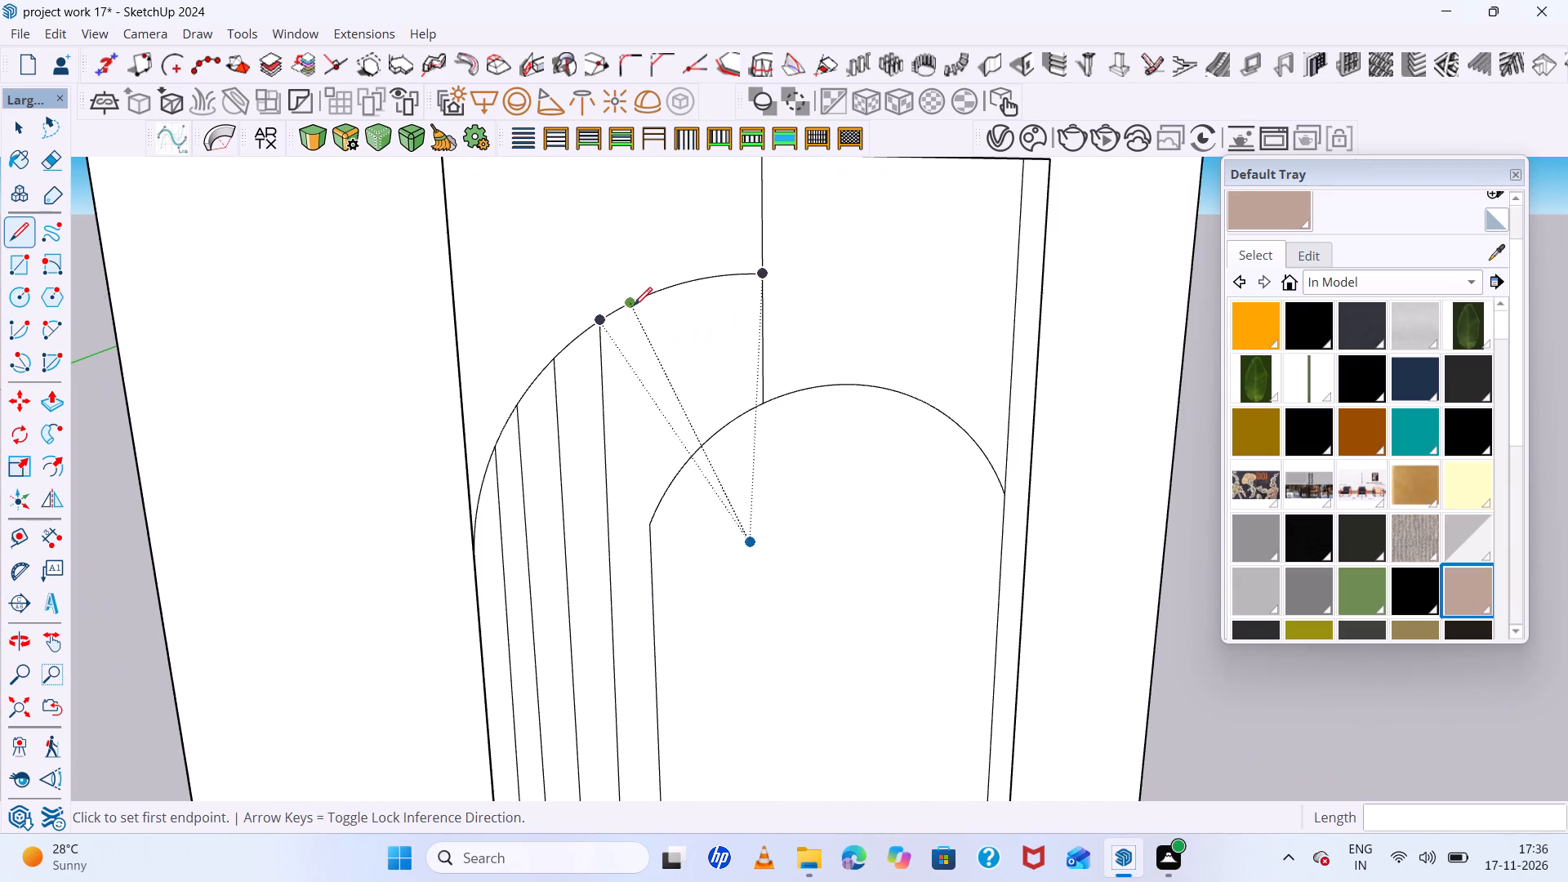
click(634, 304)
scroll(629, 428, down, 16)
scroll(630, 435, down, 5)
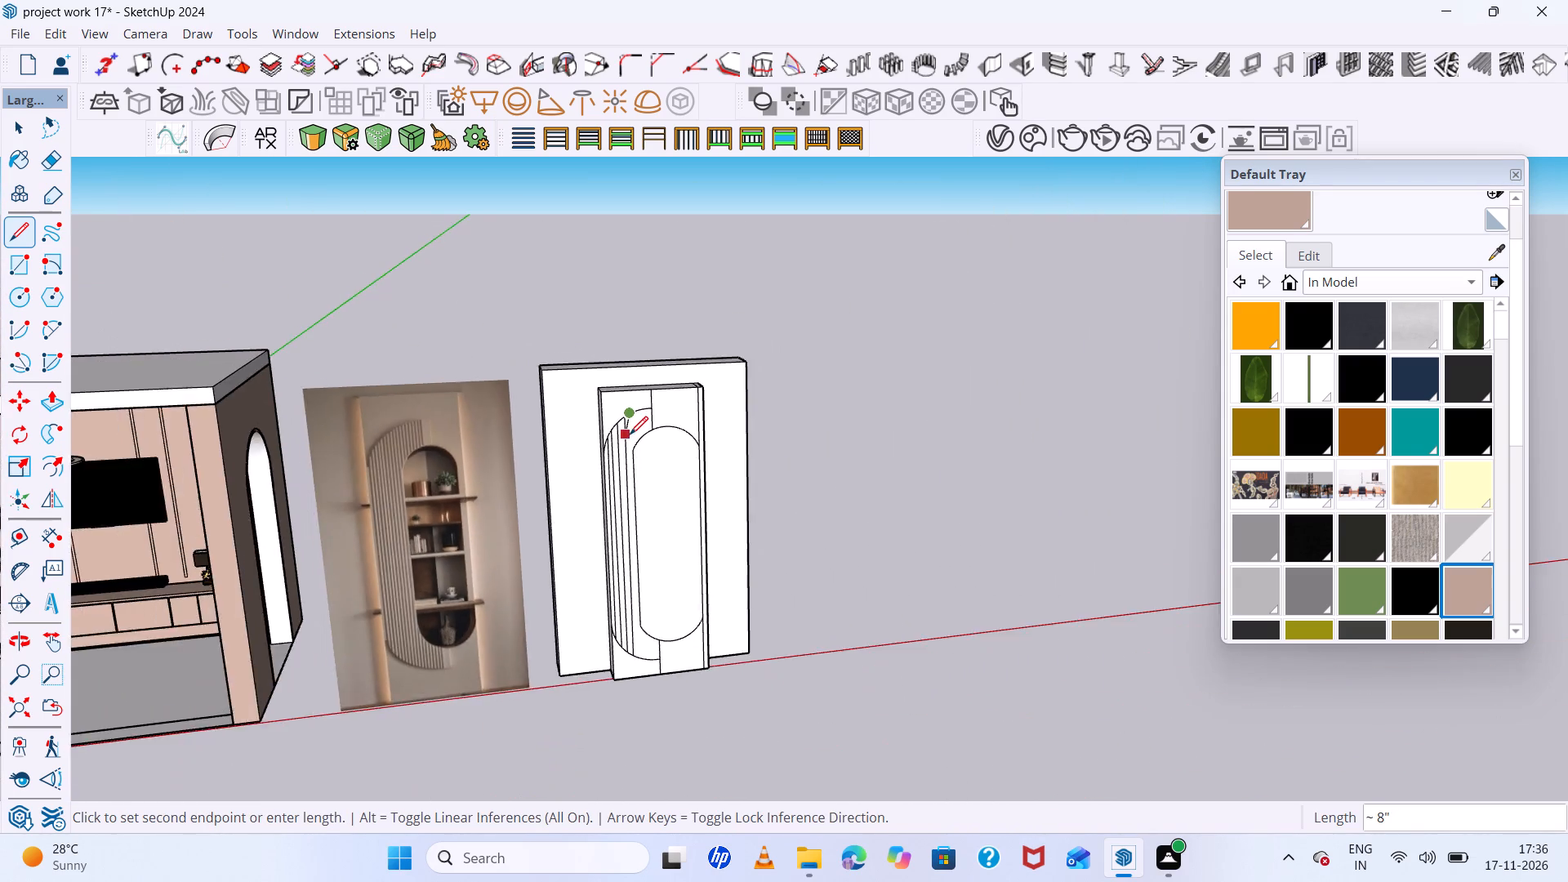
scroll(630, 434, up, 11)
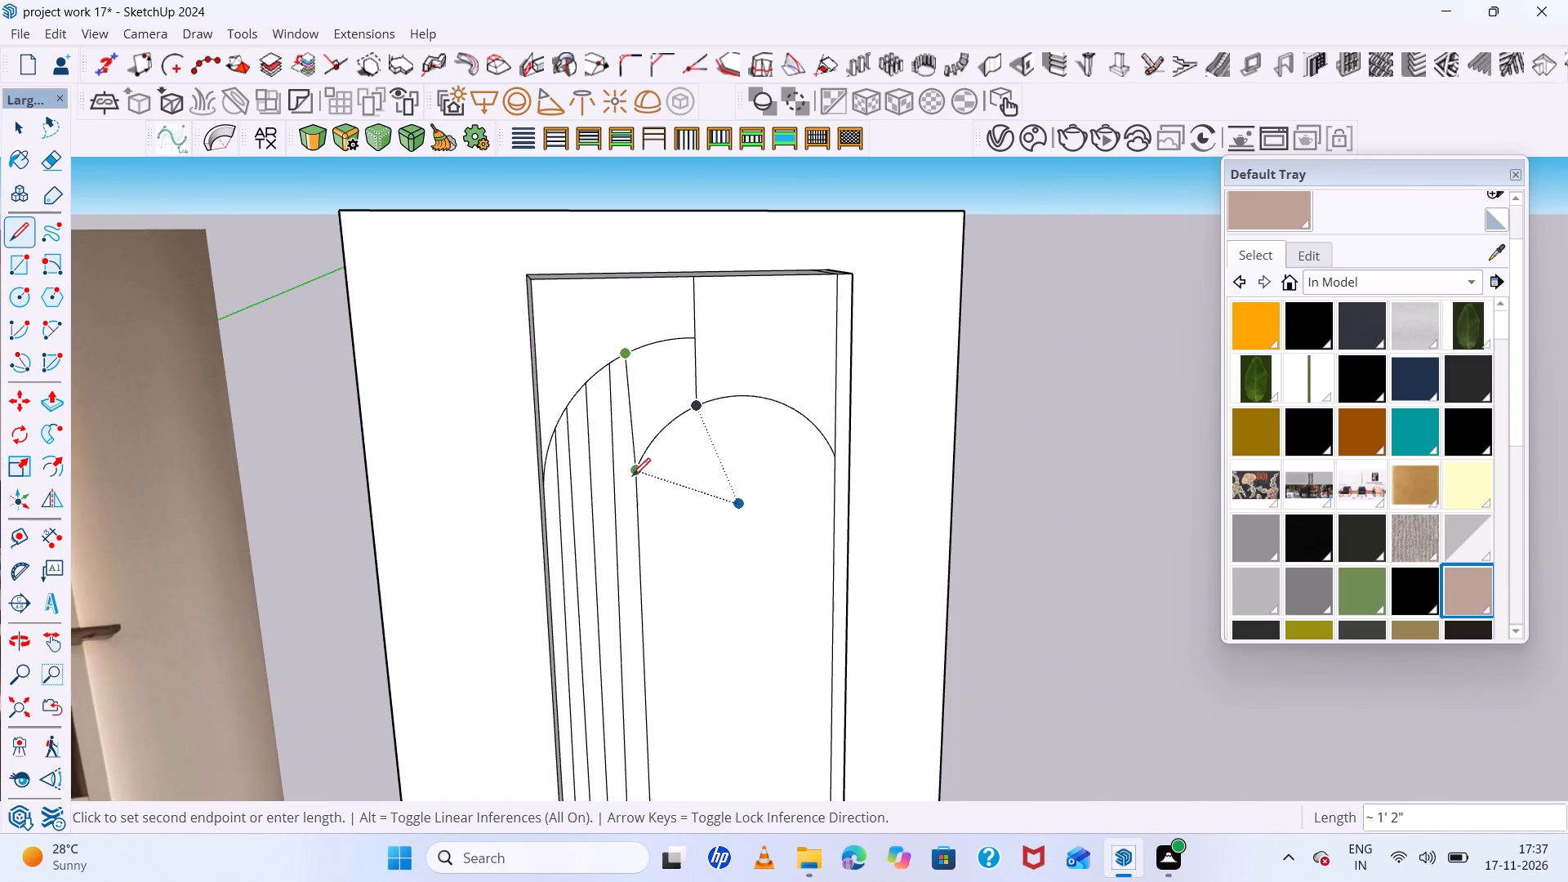
scroll(621, 482, down, 20)
scroll(621, 482, down, 2)
scroll(623, 666, up, 9)
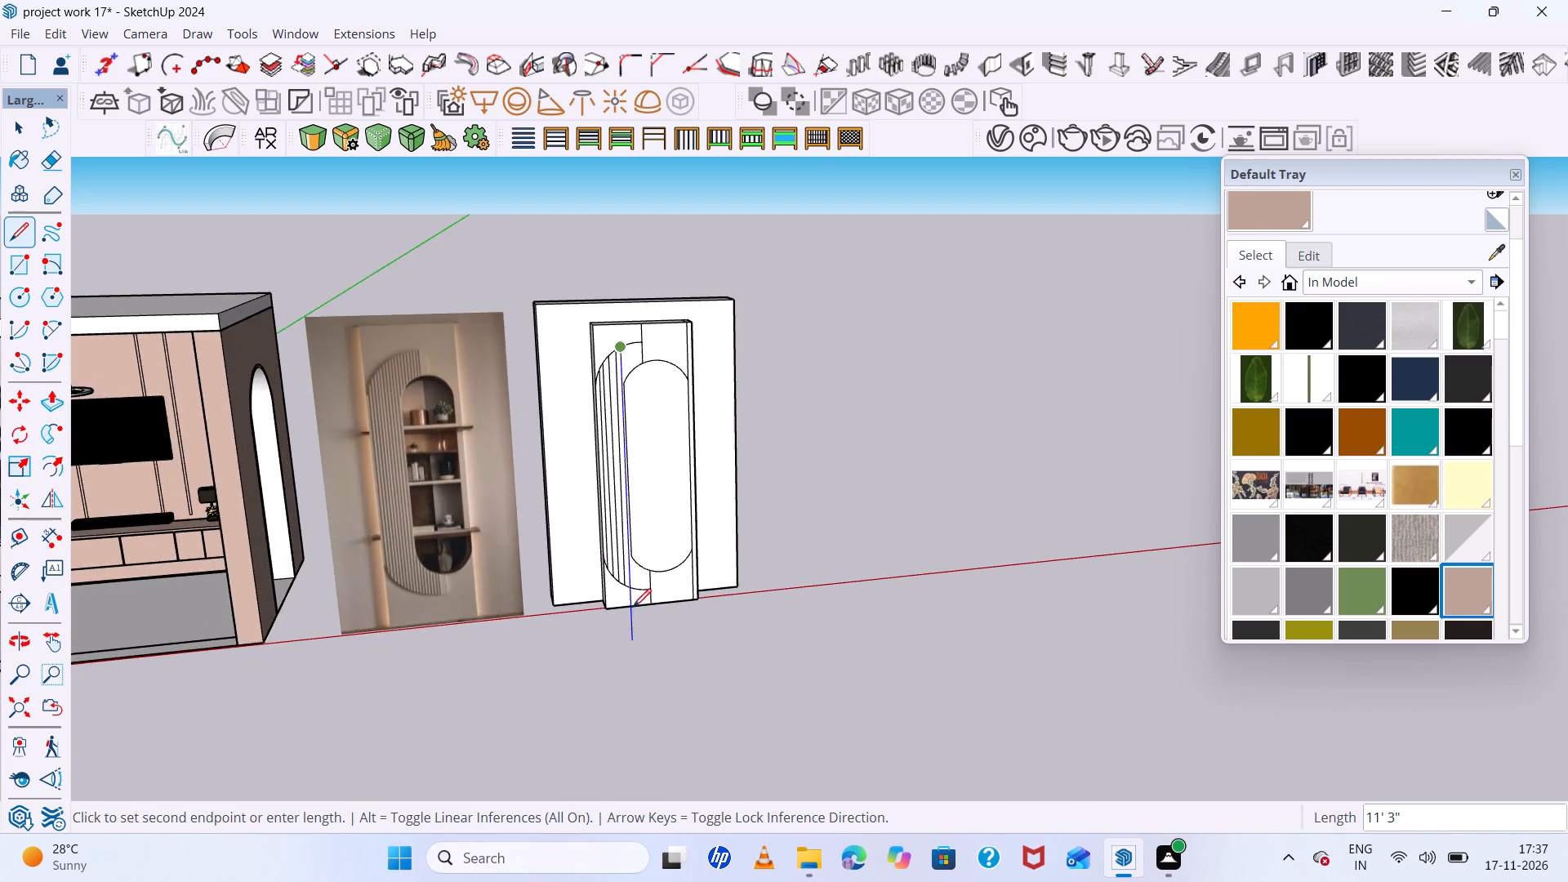
scroll(632, 605, up, 14)
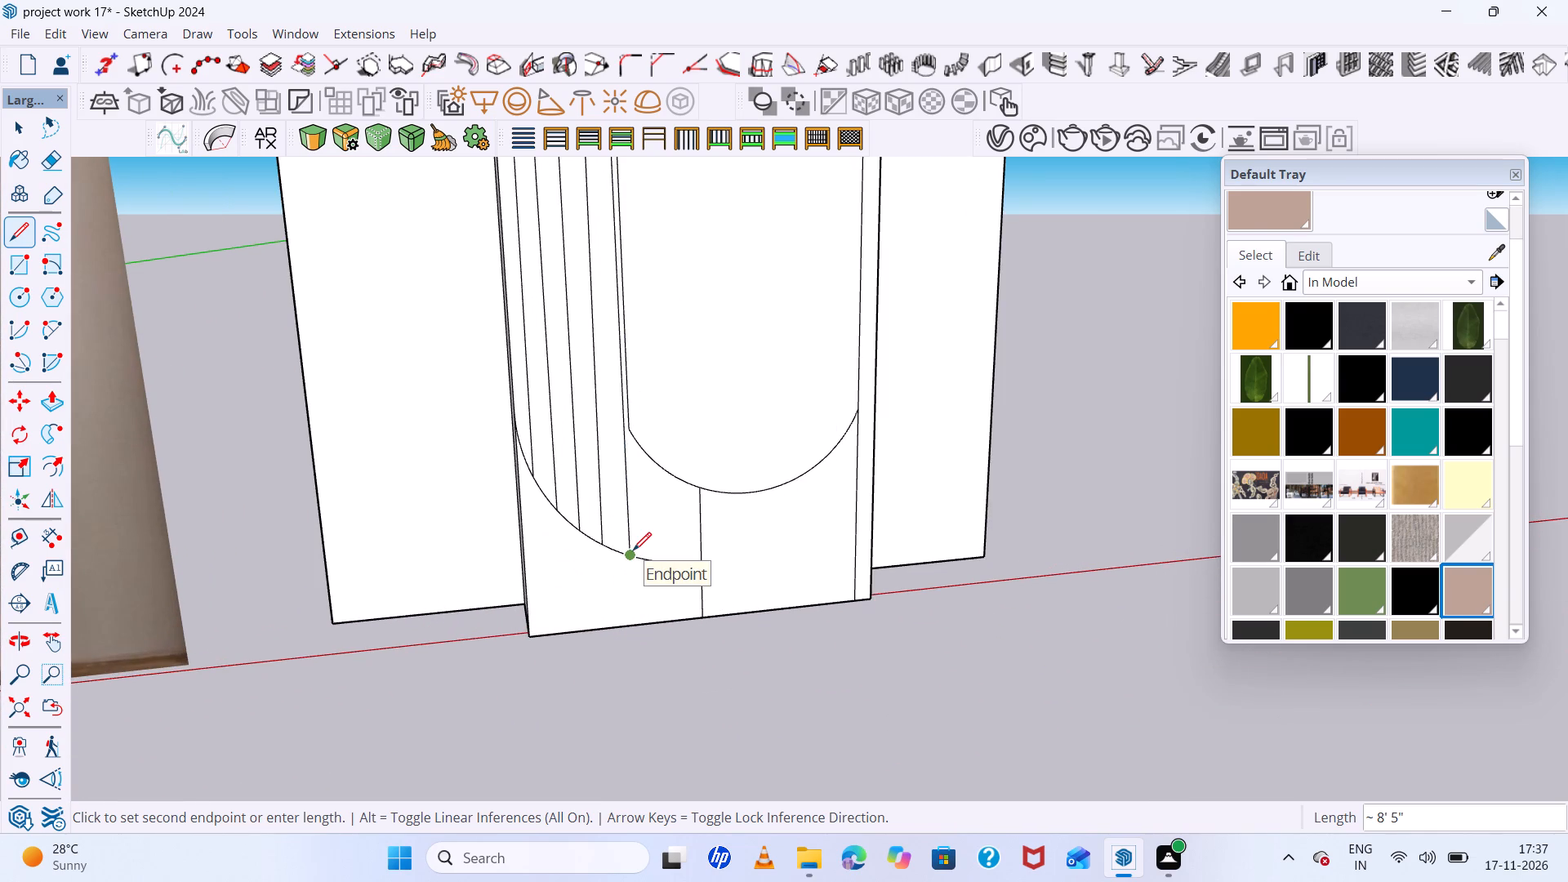
click(633, 550)
Draw a short vertical line about 1' 1" long from the niche's bottom arc down to the lower large arc.
scroll(638, 460, up, 6)
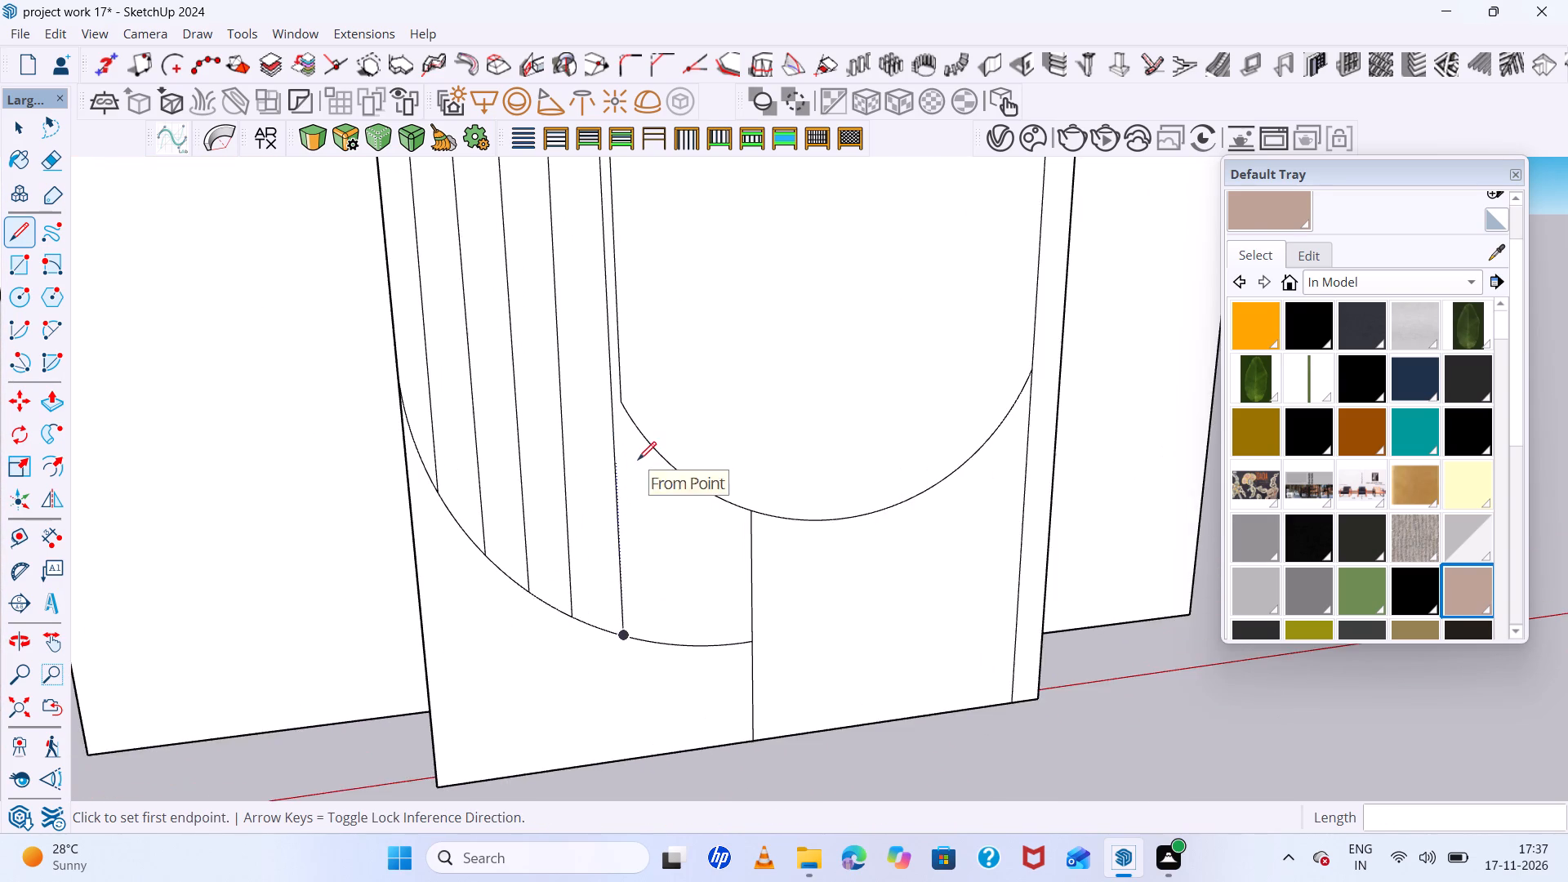
scroll(635, 456, up, 6)
scroll(631, 454, down, 5)
scroll(637, 440, up, 5)
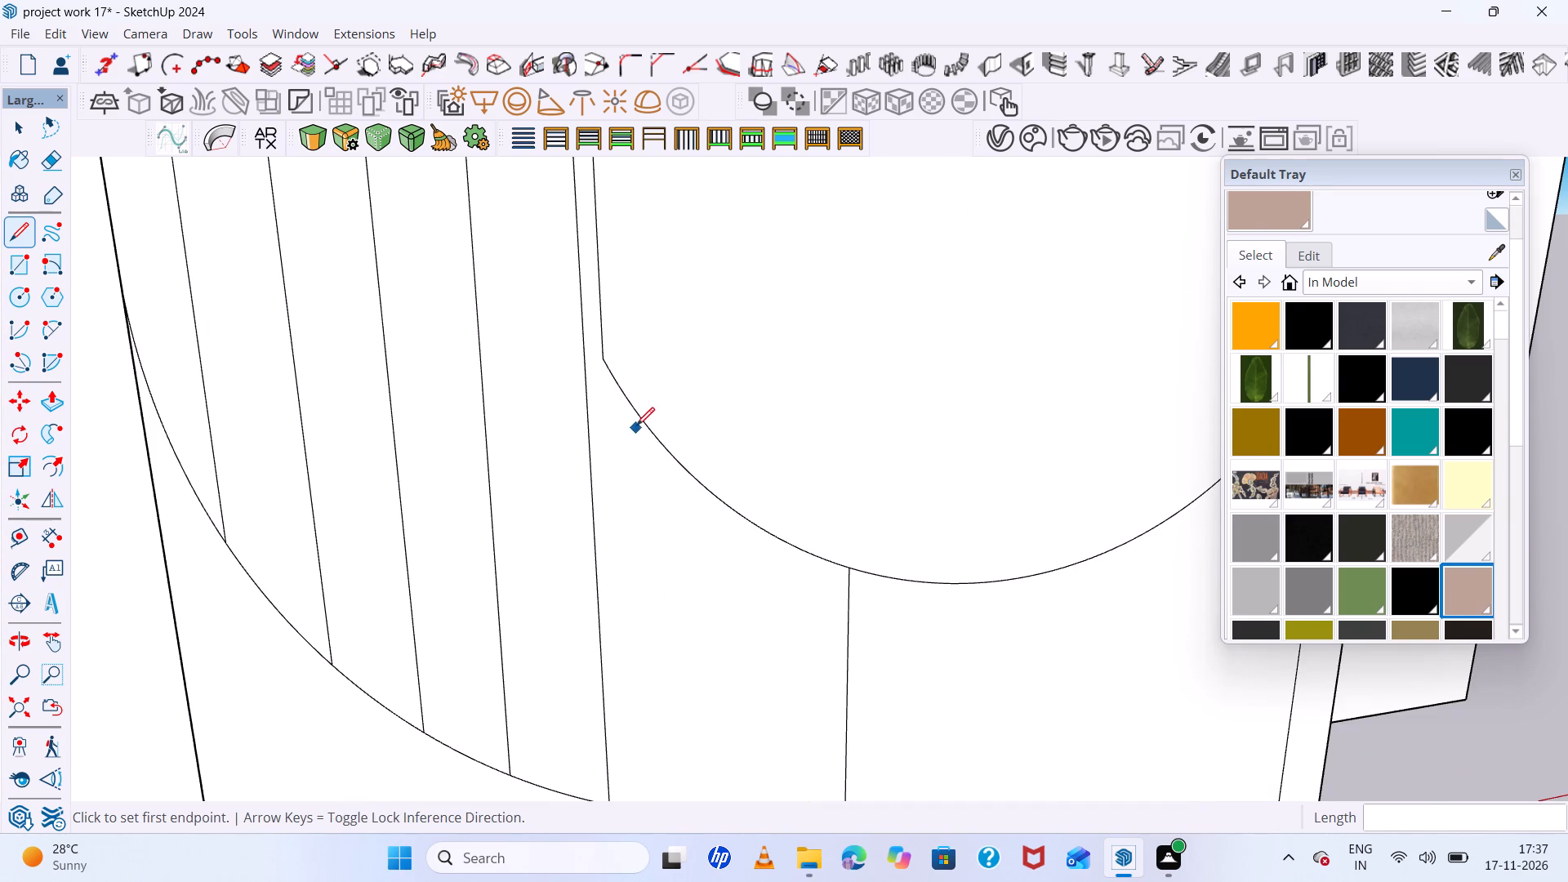
click(638, 421)
scroll(642, 551, down, 6)
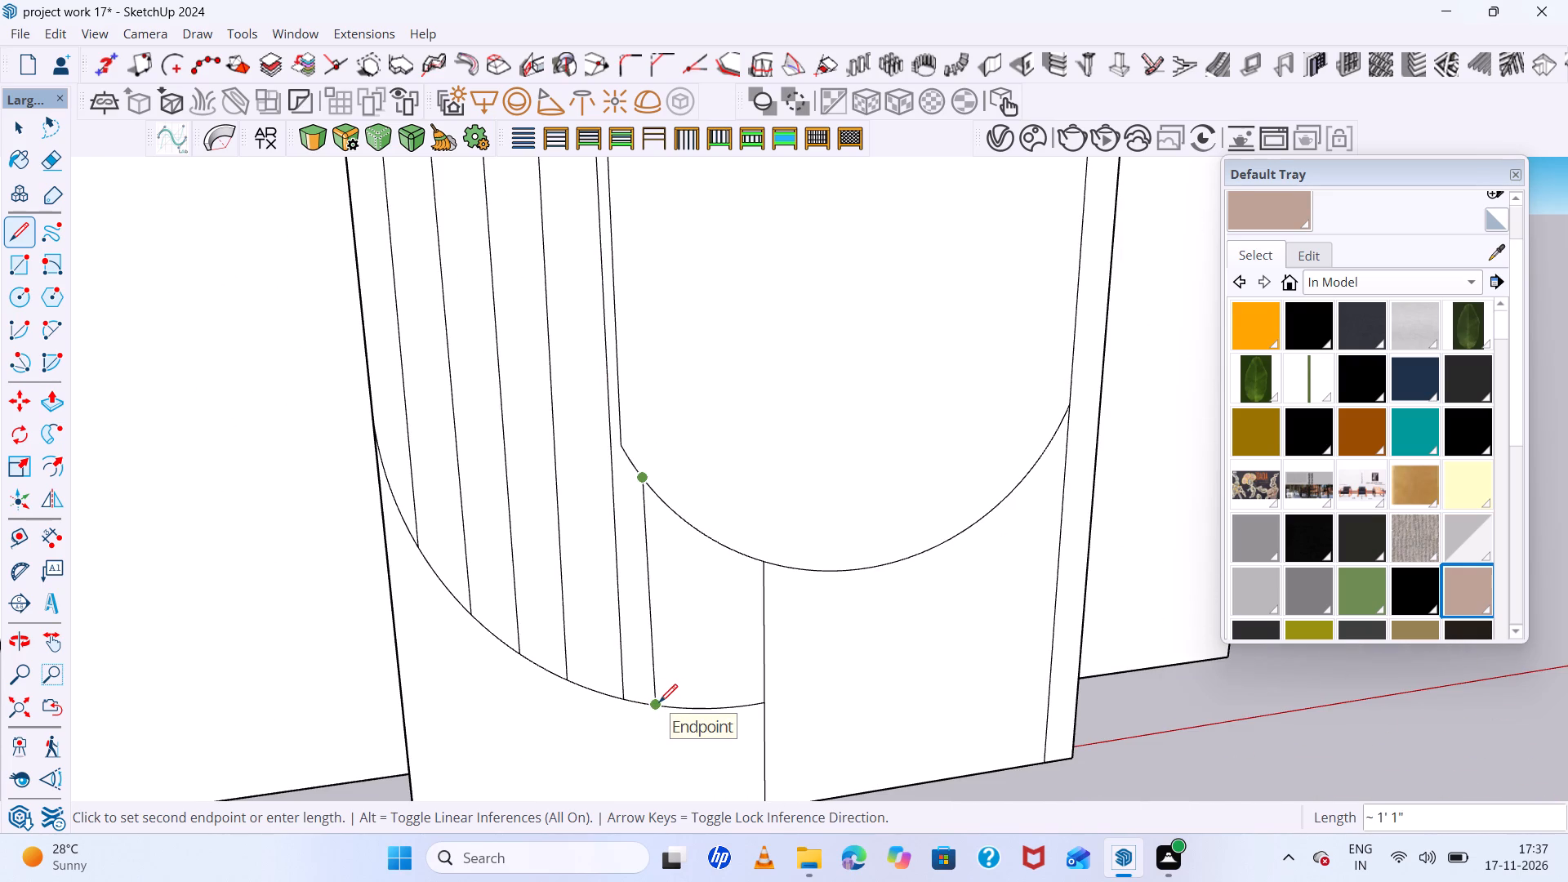
click(659, 702)
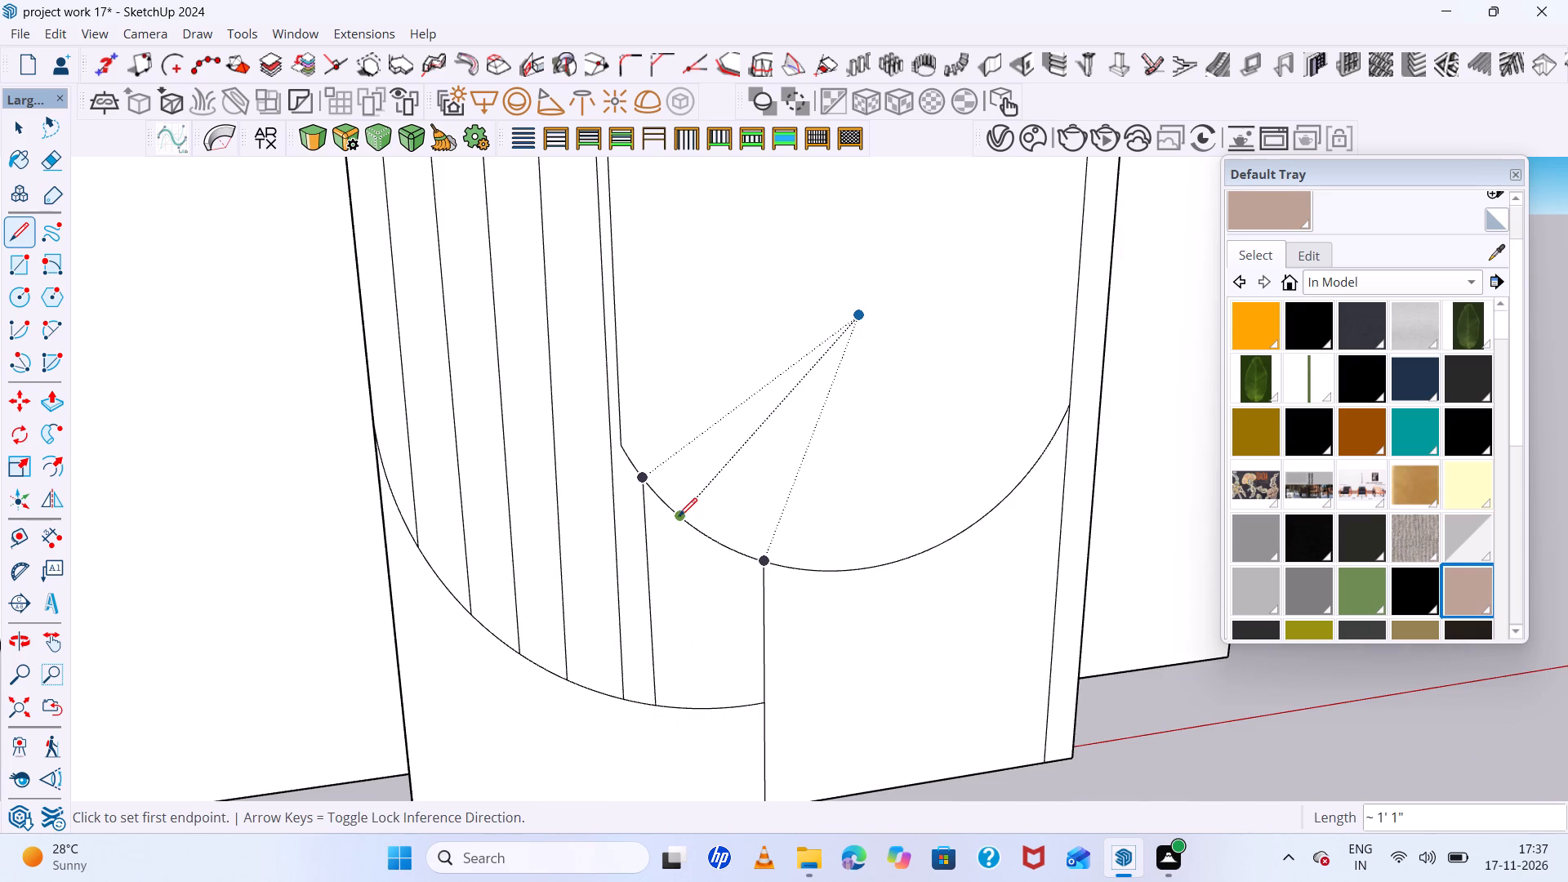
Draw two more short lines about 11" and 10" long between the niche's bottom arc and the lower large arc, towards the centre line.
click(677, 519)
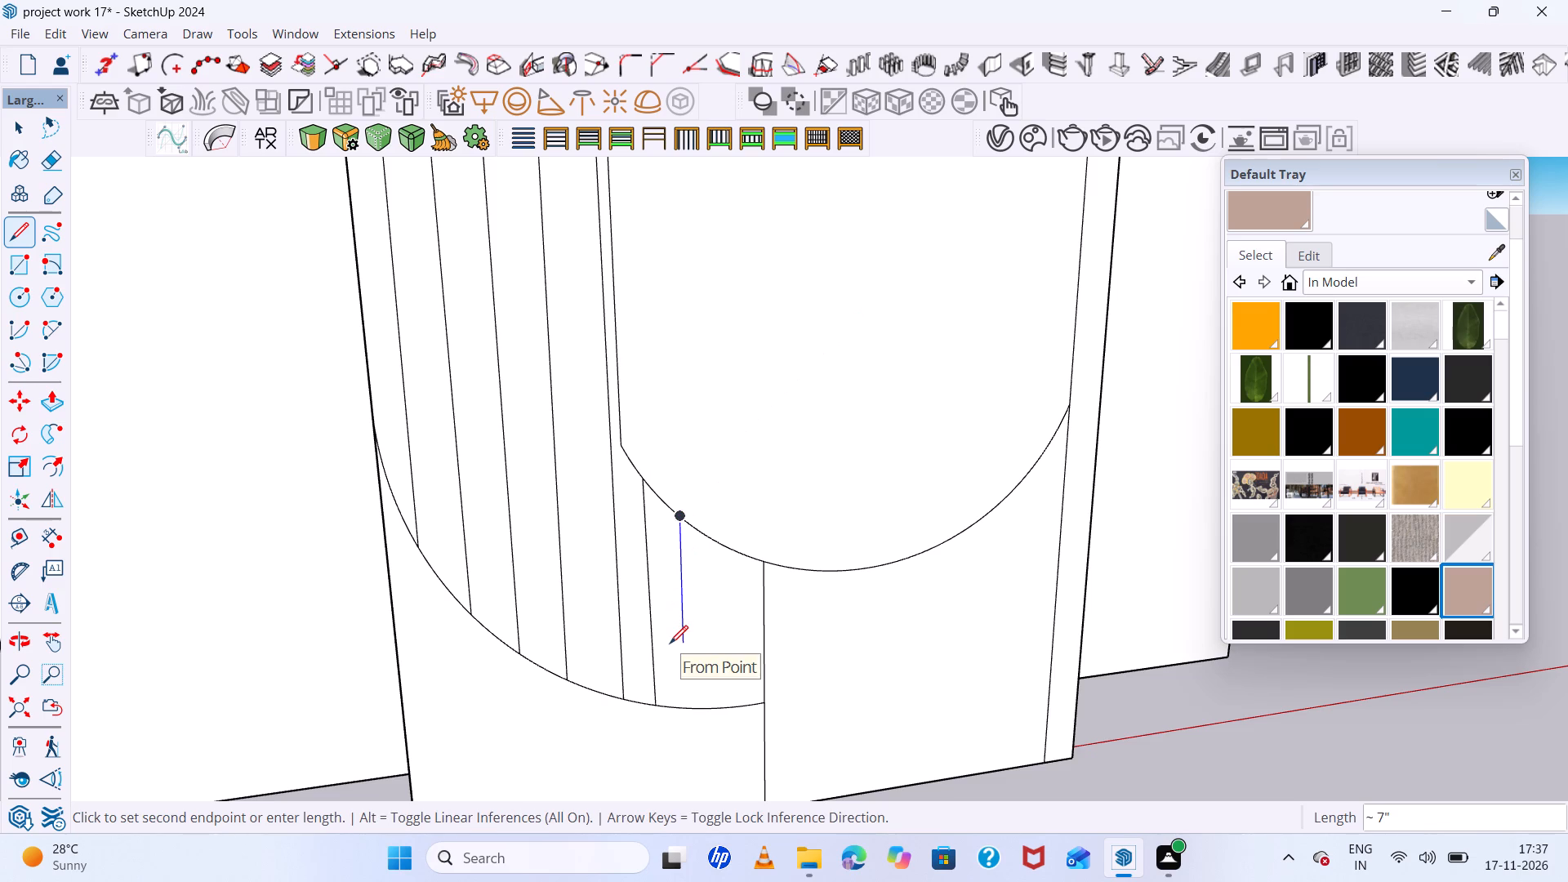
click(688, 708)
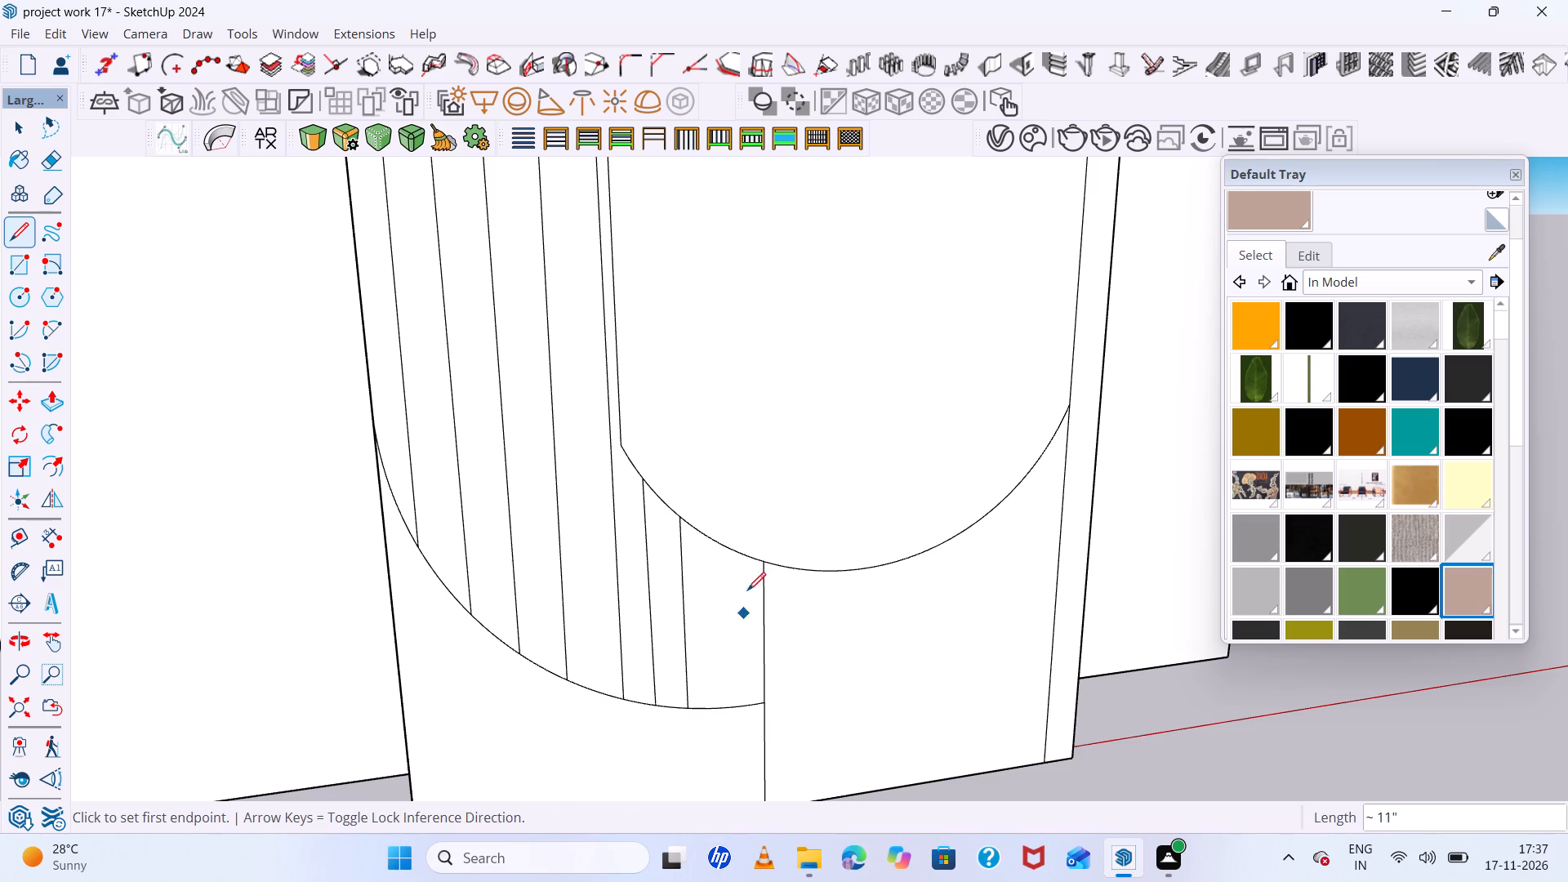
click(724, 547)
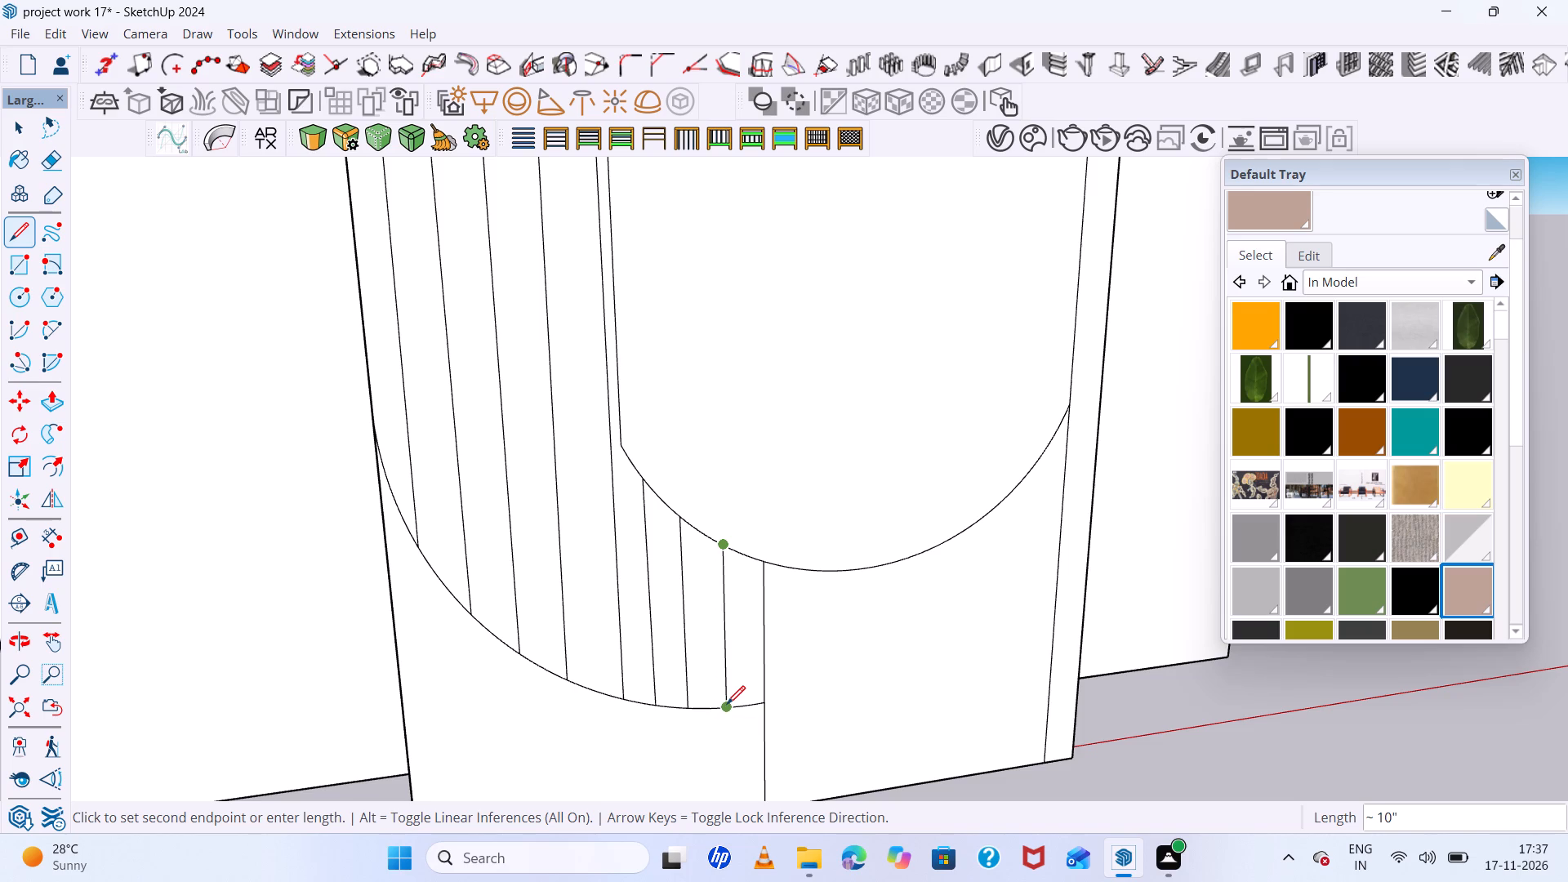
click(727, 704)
Draw a short vertical line about 1' 2" long from the upper large arc down to the niche's top arc.
scroll(635, 637, down, 20)
scroll(635, 637, down, 3)
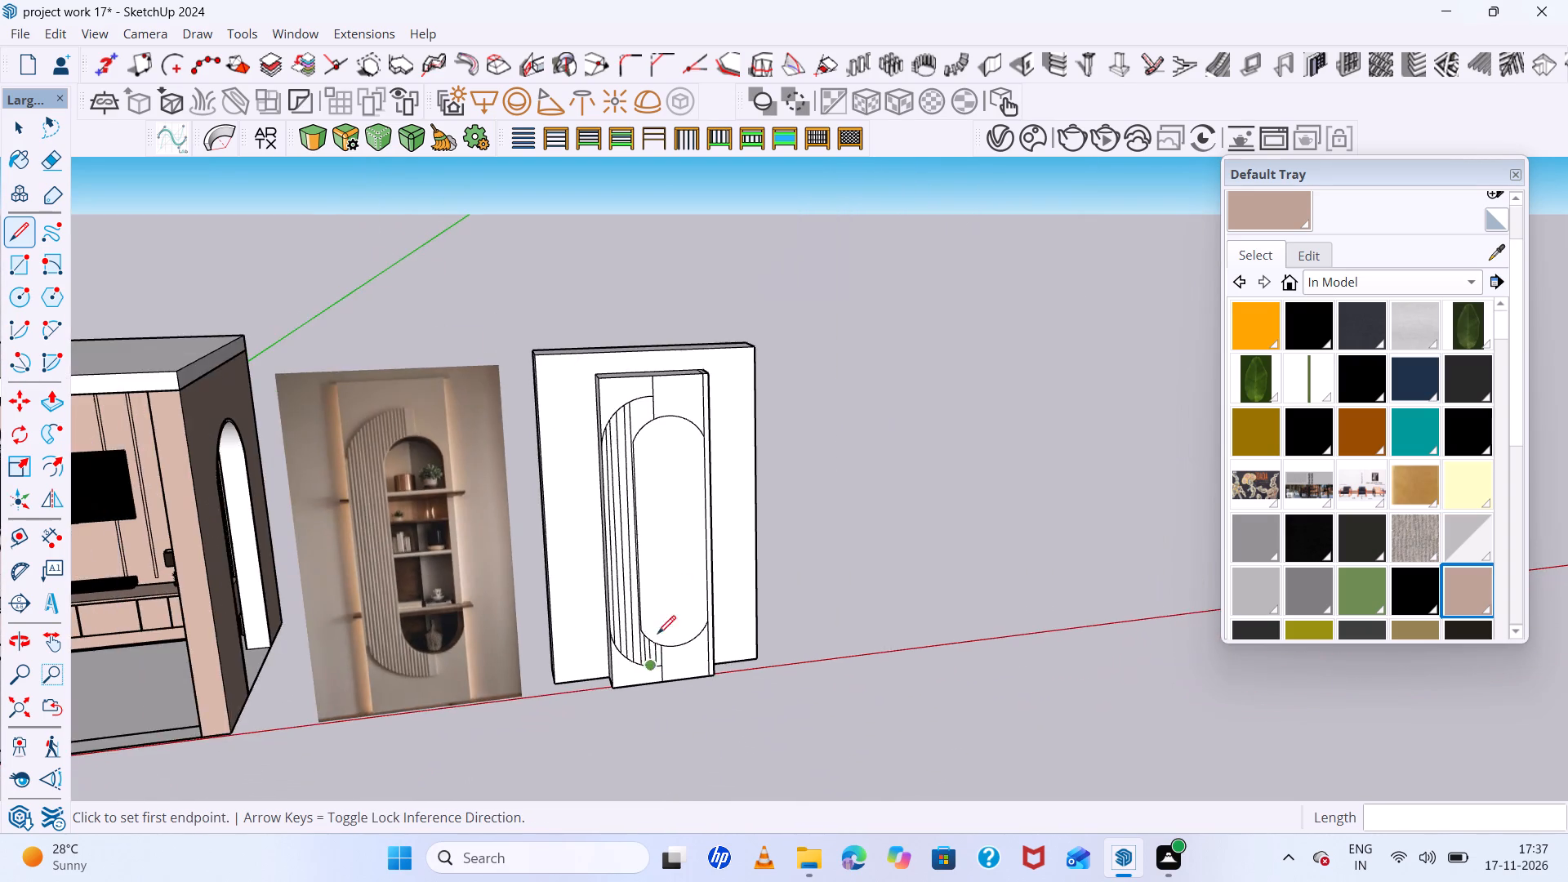
scroll(639, 398, up, 20)
scroll(639, 398, up, 4)
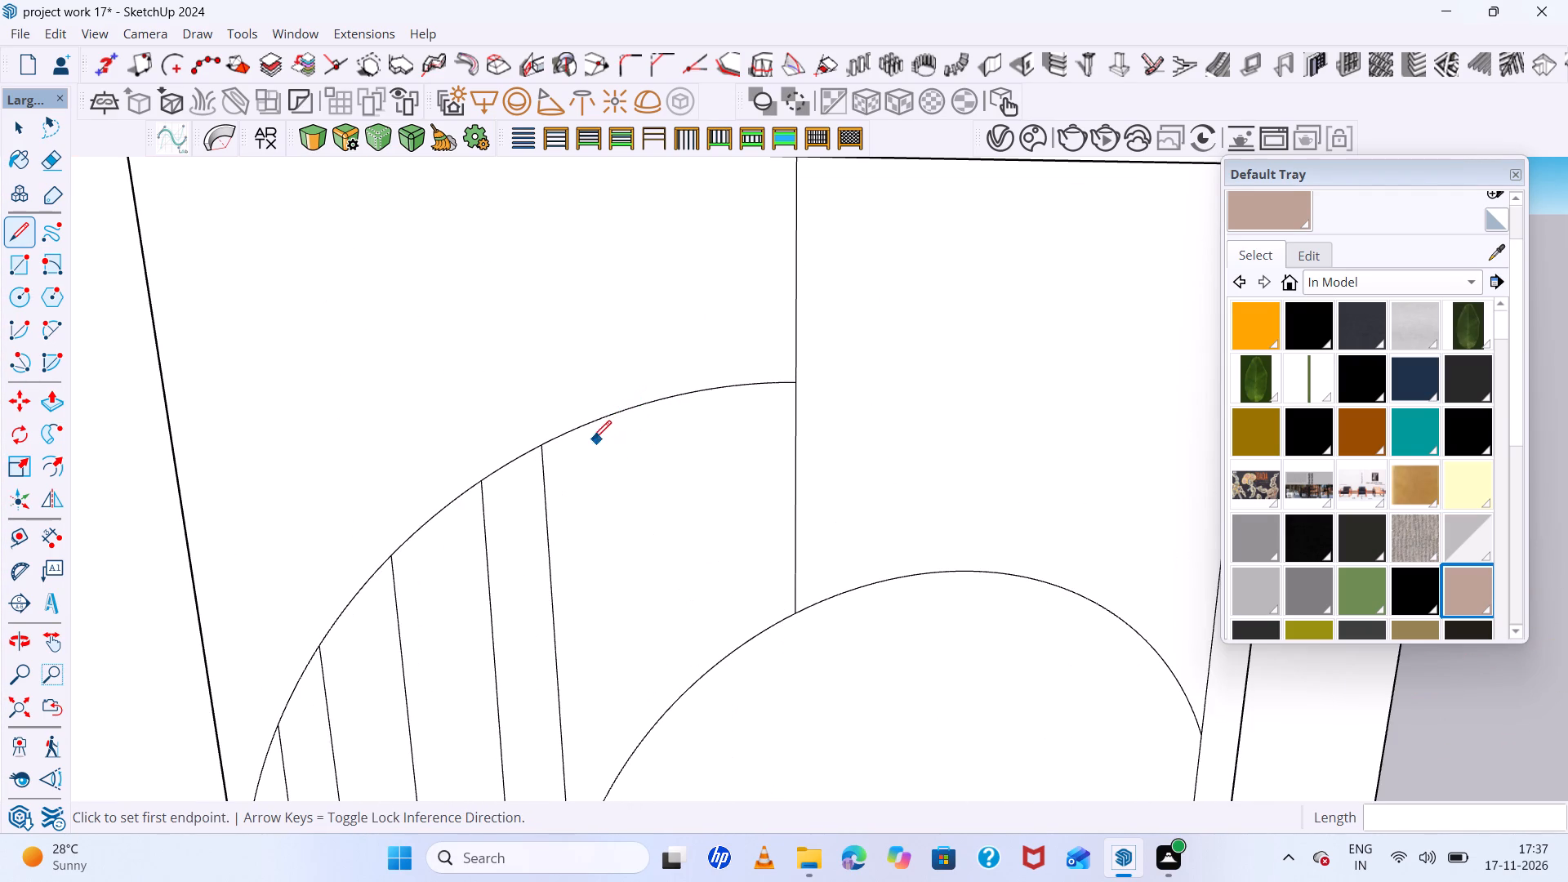
click(589, 426)
scroll(705, 479, down, 11)
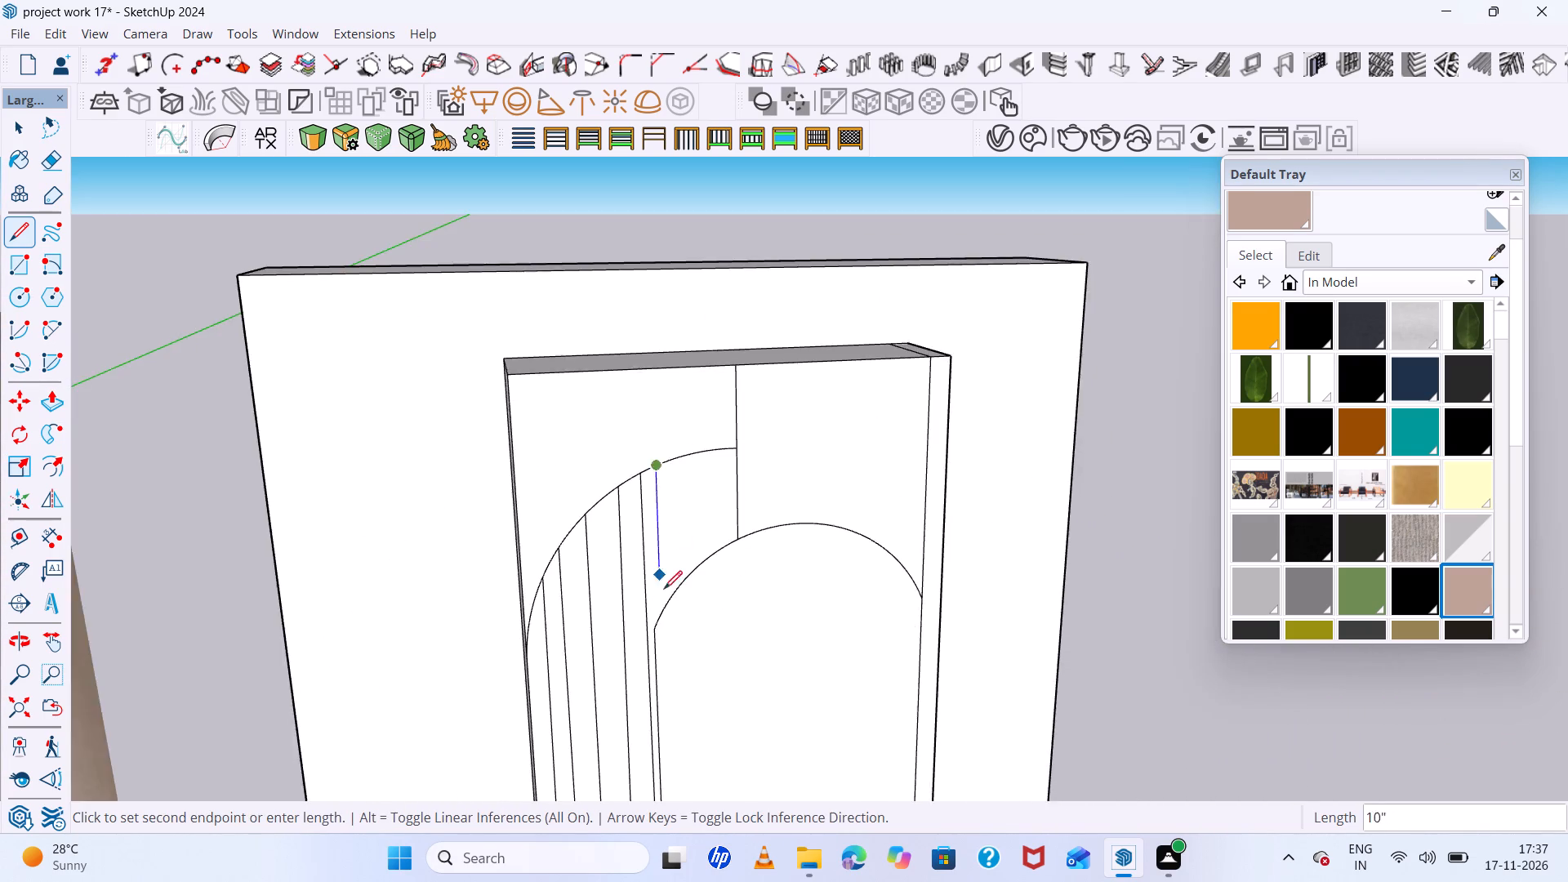
scroll(665, 593, up, 7)
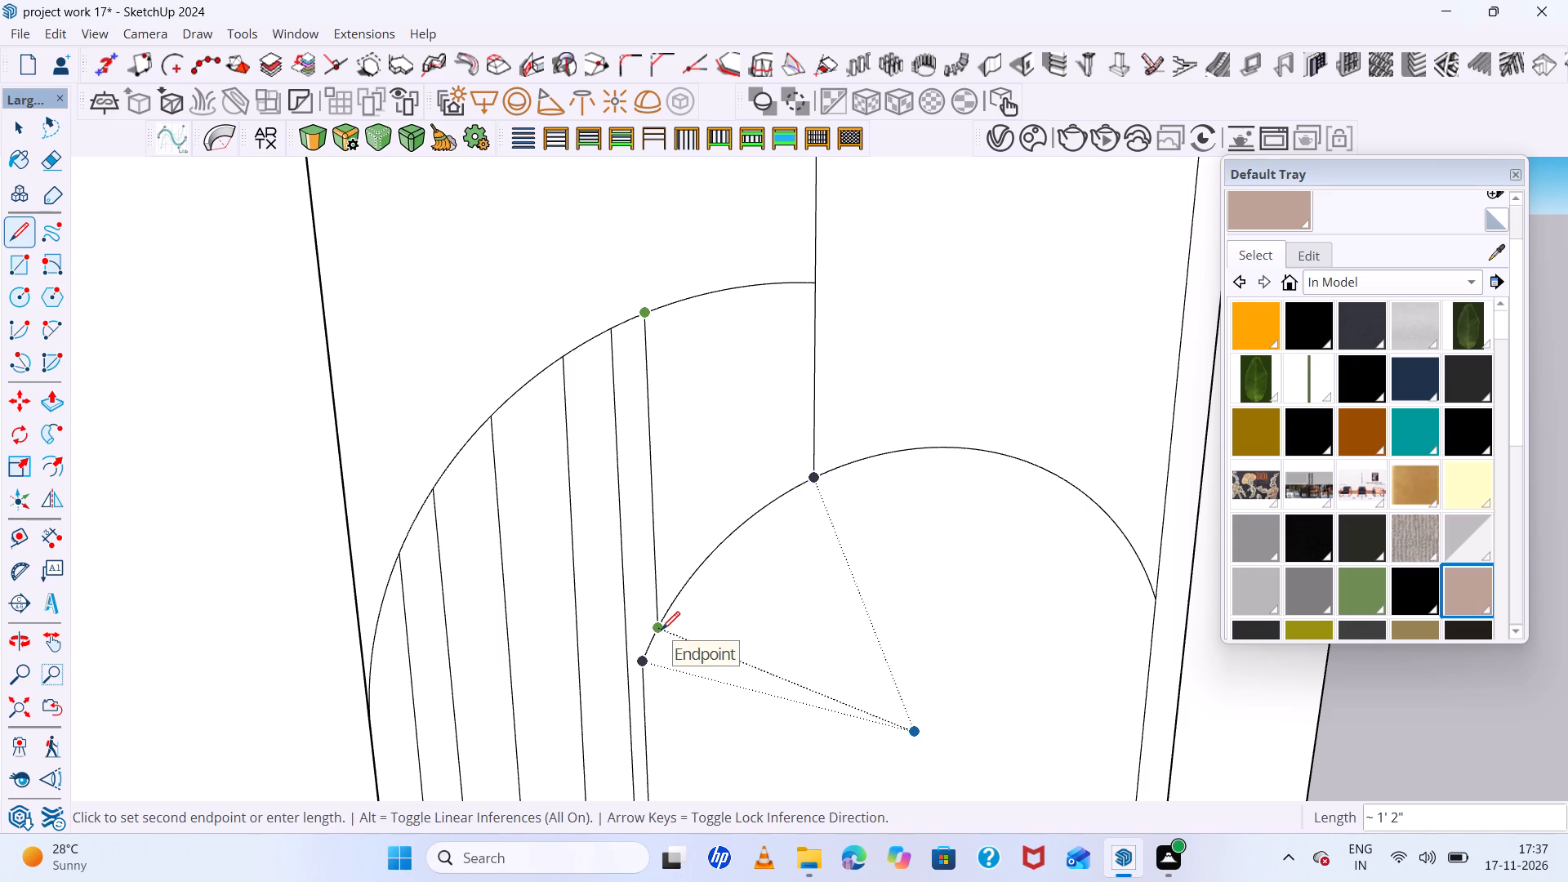
click(661, 630)
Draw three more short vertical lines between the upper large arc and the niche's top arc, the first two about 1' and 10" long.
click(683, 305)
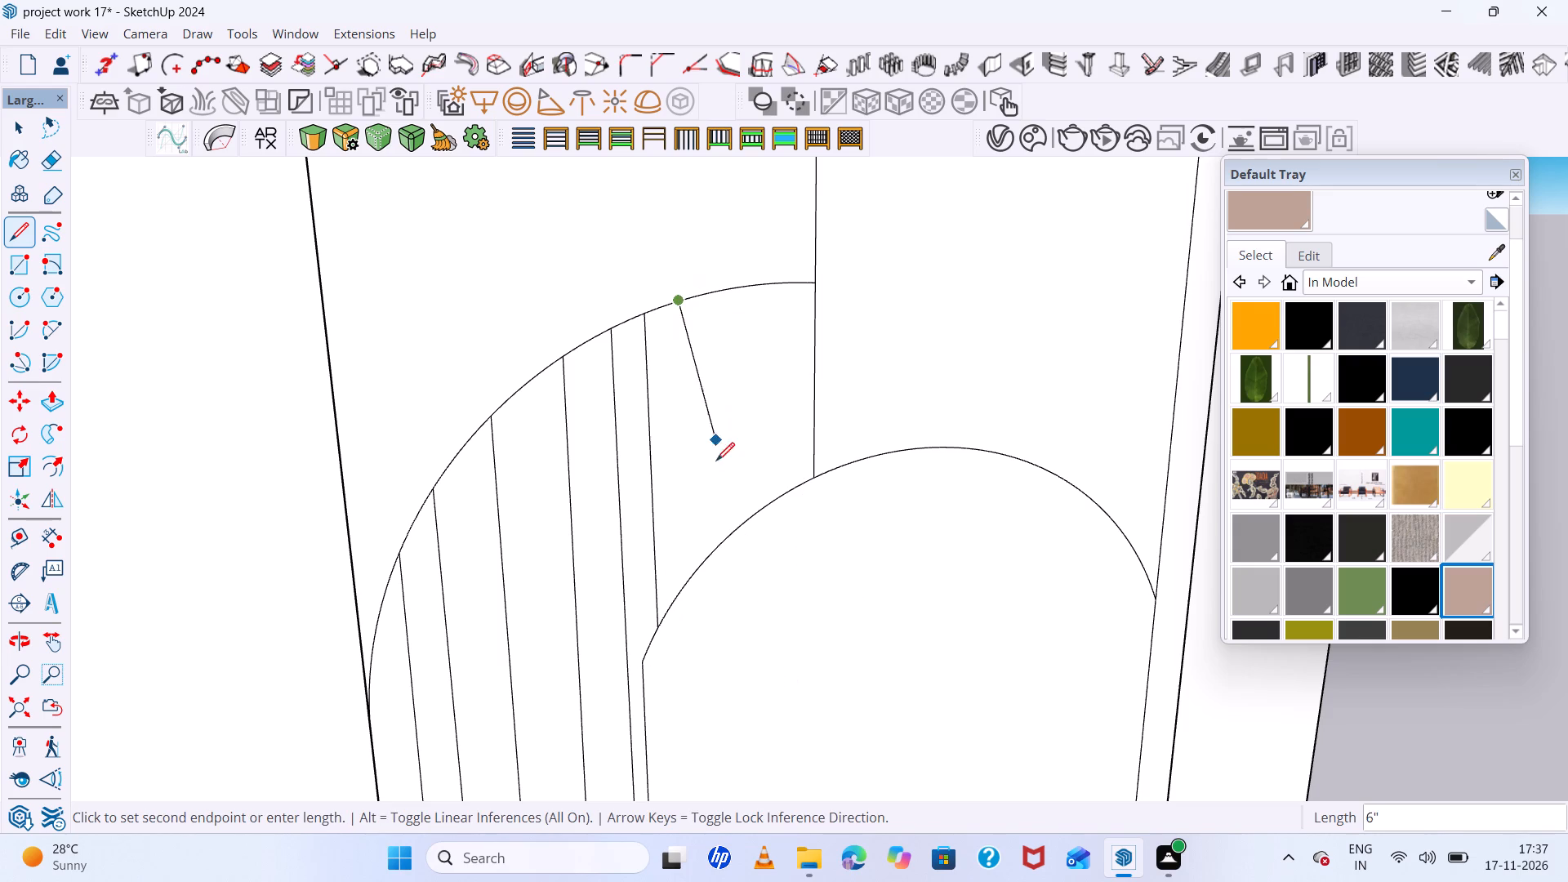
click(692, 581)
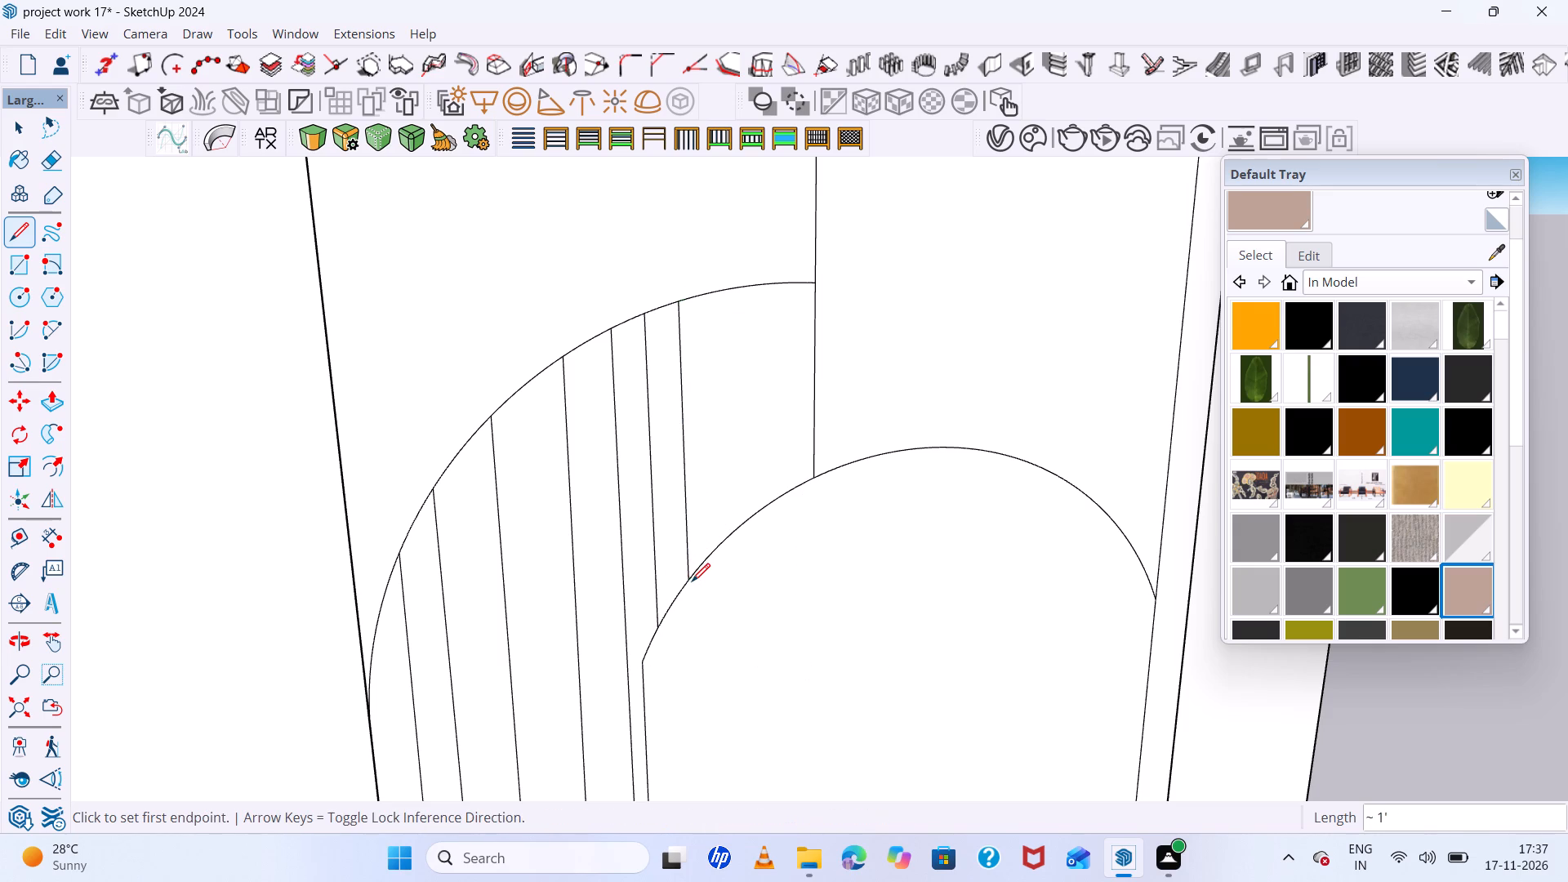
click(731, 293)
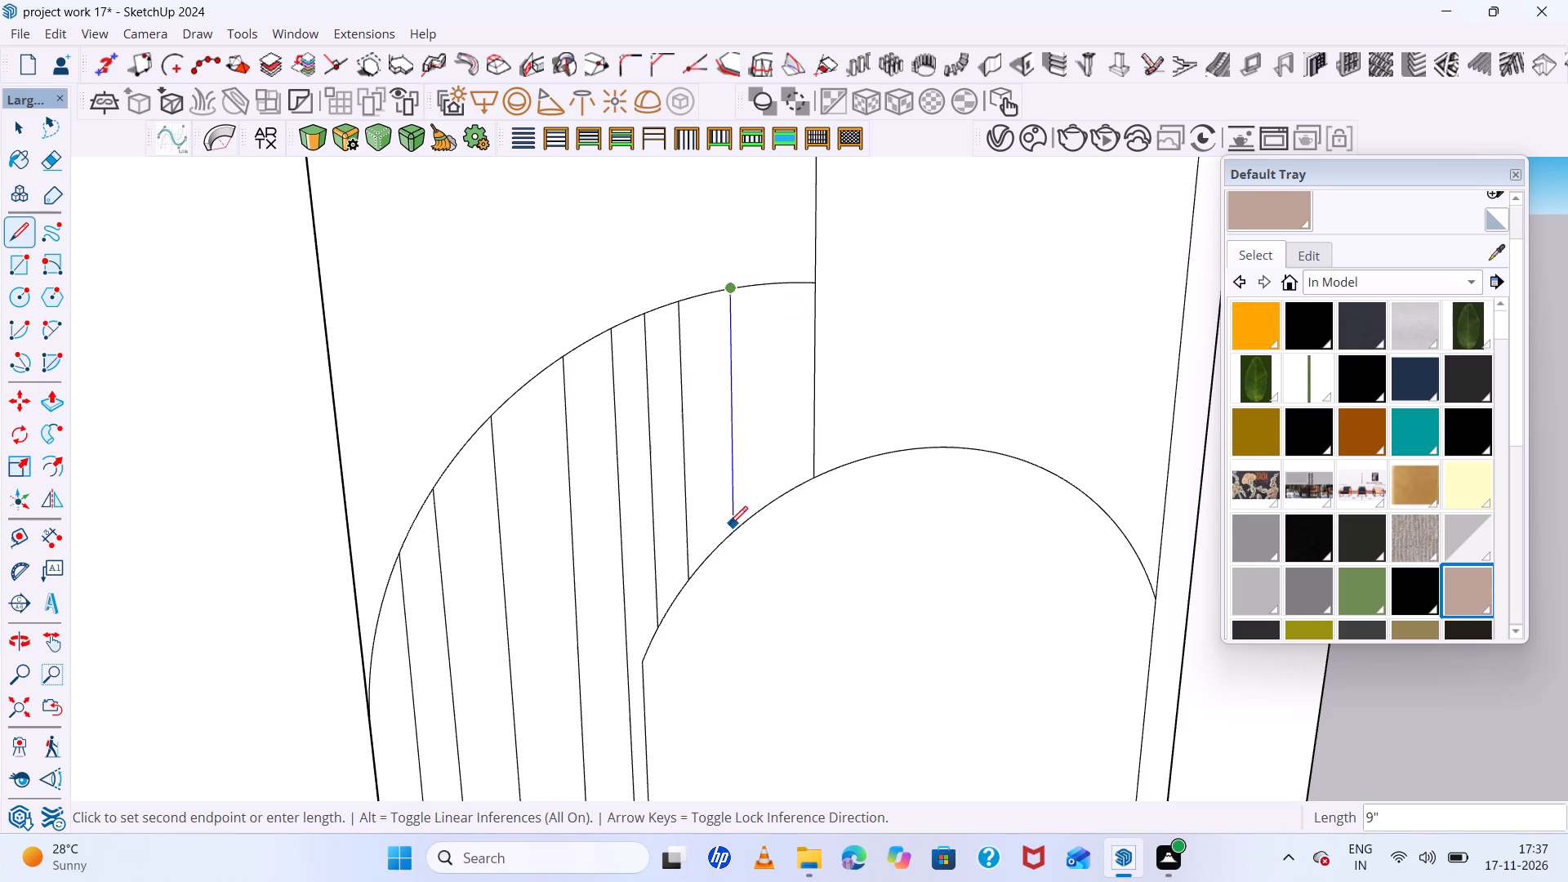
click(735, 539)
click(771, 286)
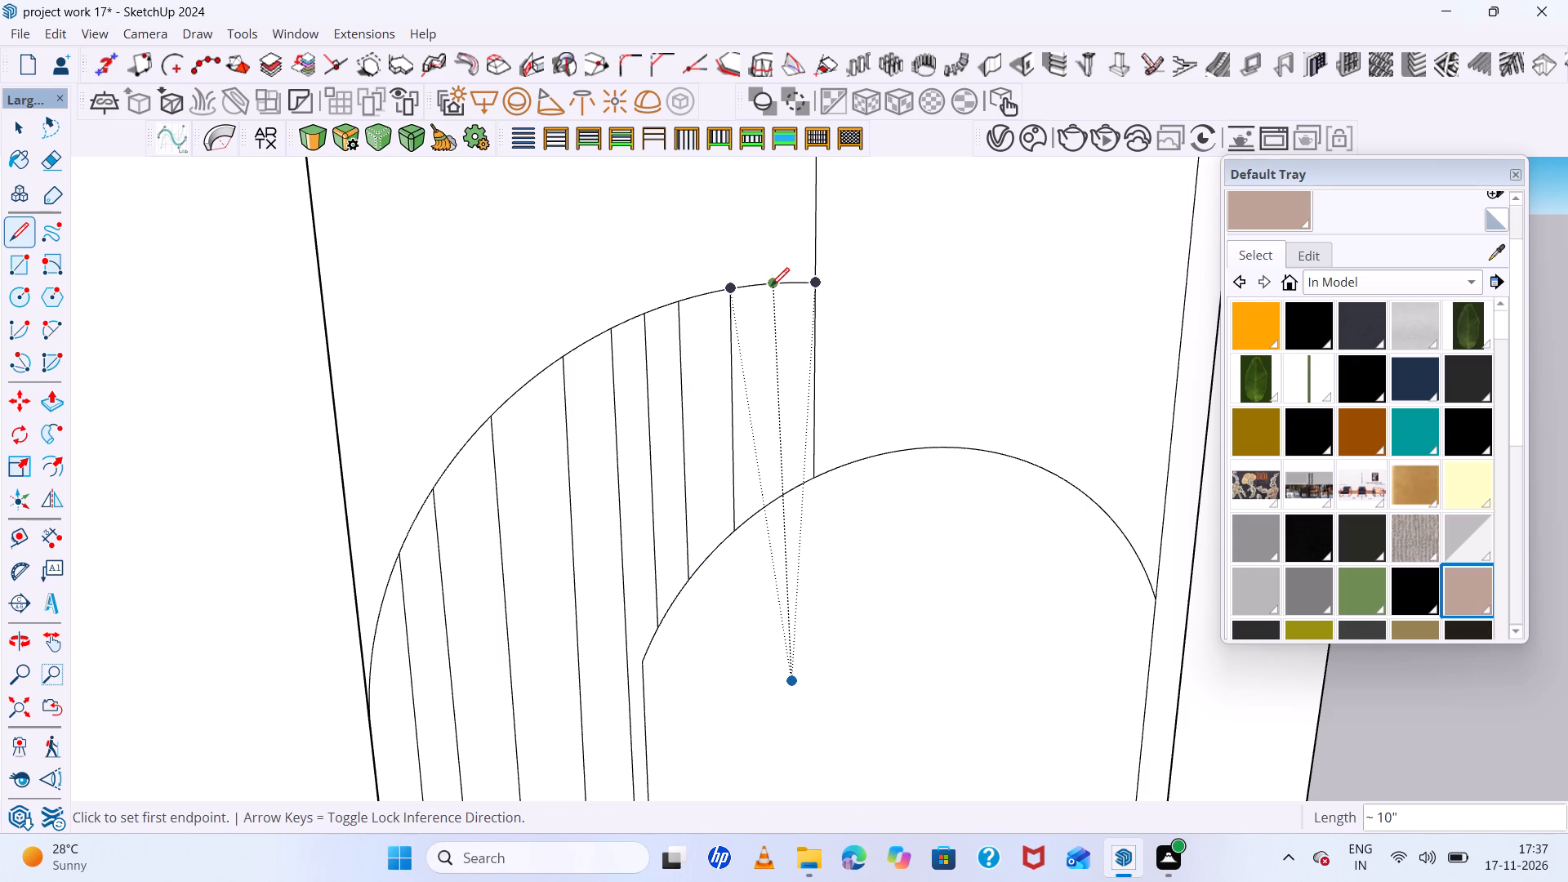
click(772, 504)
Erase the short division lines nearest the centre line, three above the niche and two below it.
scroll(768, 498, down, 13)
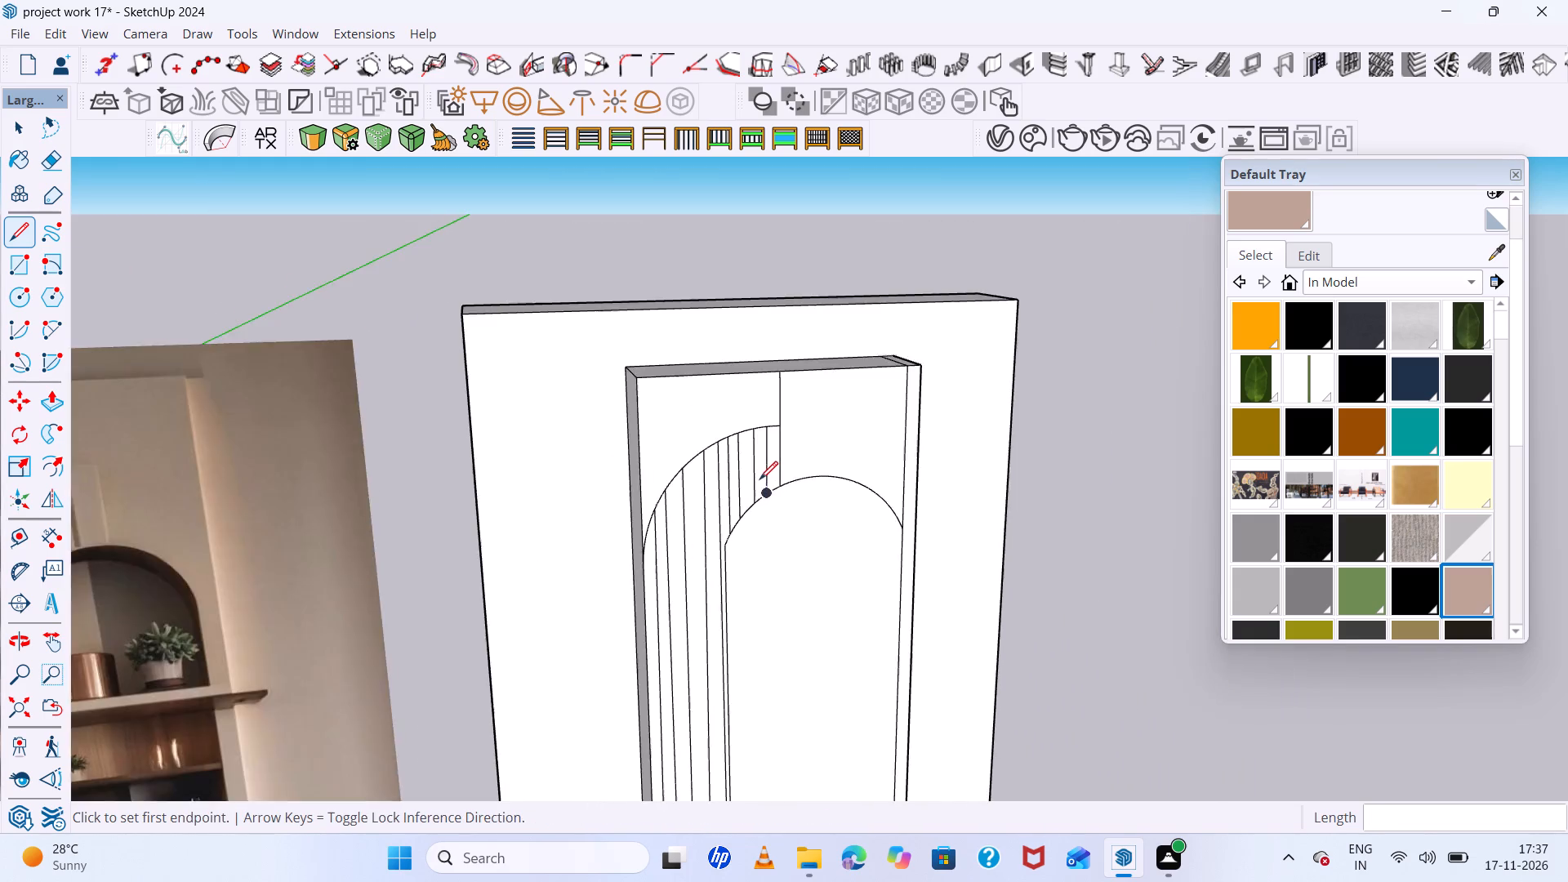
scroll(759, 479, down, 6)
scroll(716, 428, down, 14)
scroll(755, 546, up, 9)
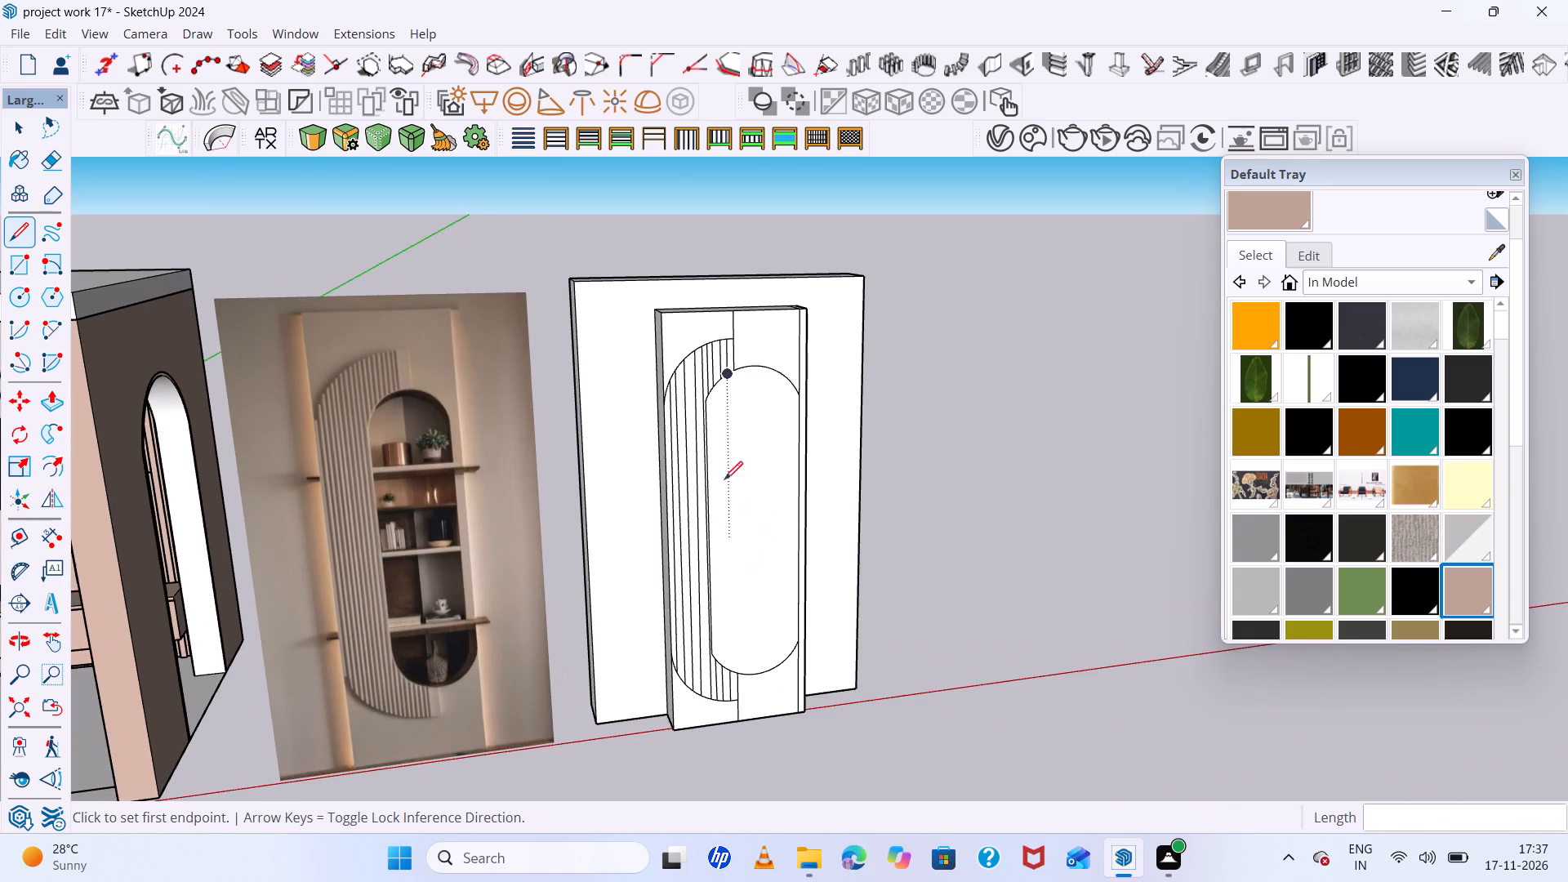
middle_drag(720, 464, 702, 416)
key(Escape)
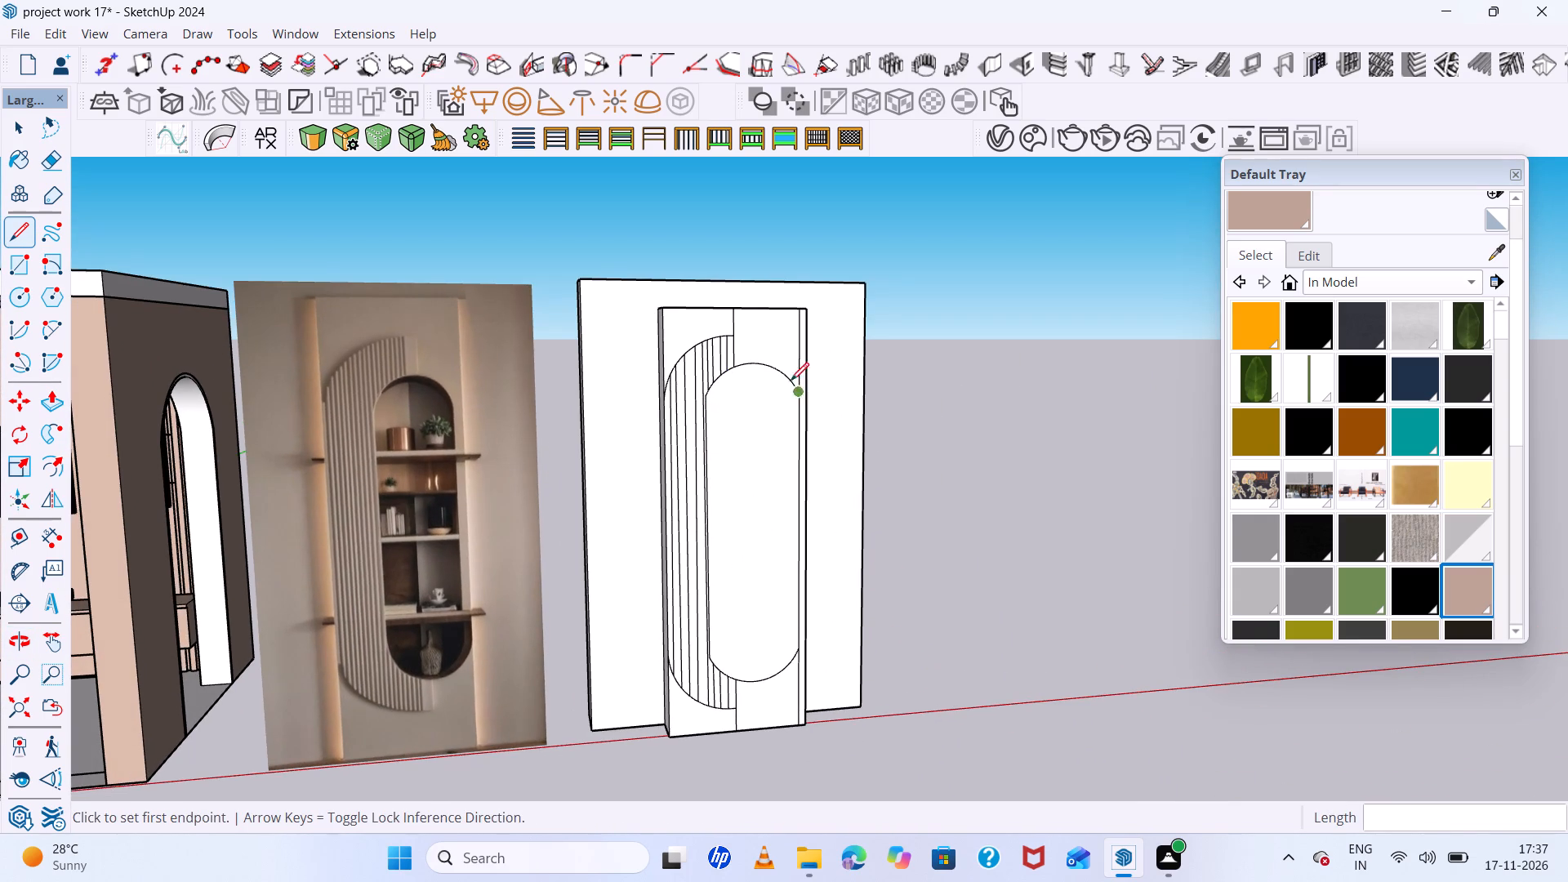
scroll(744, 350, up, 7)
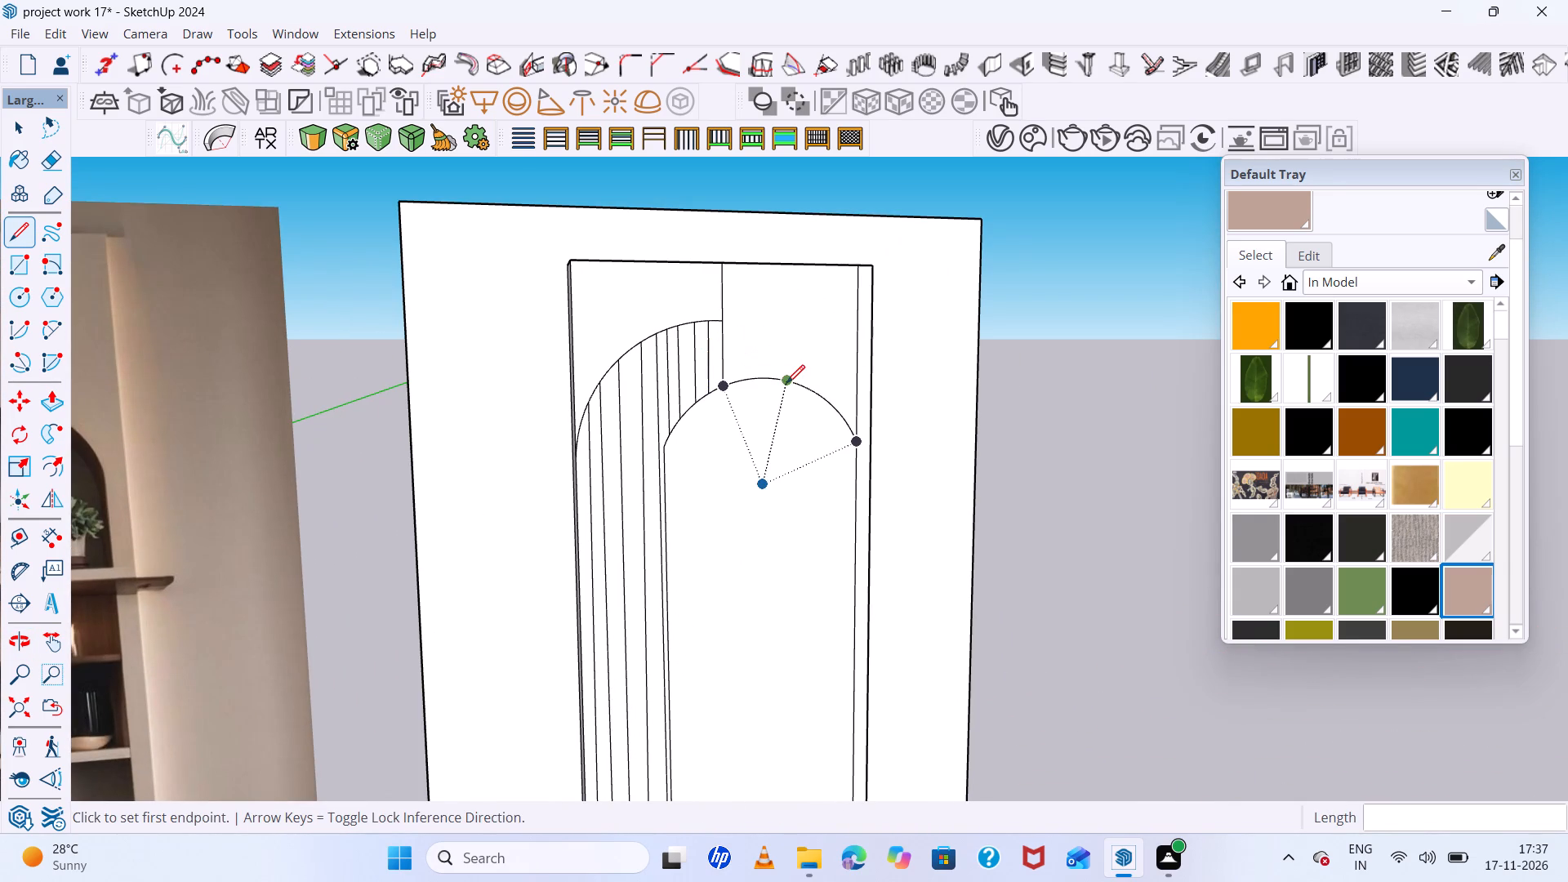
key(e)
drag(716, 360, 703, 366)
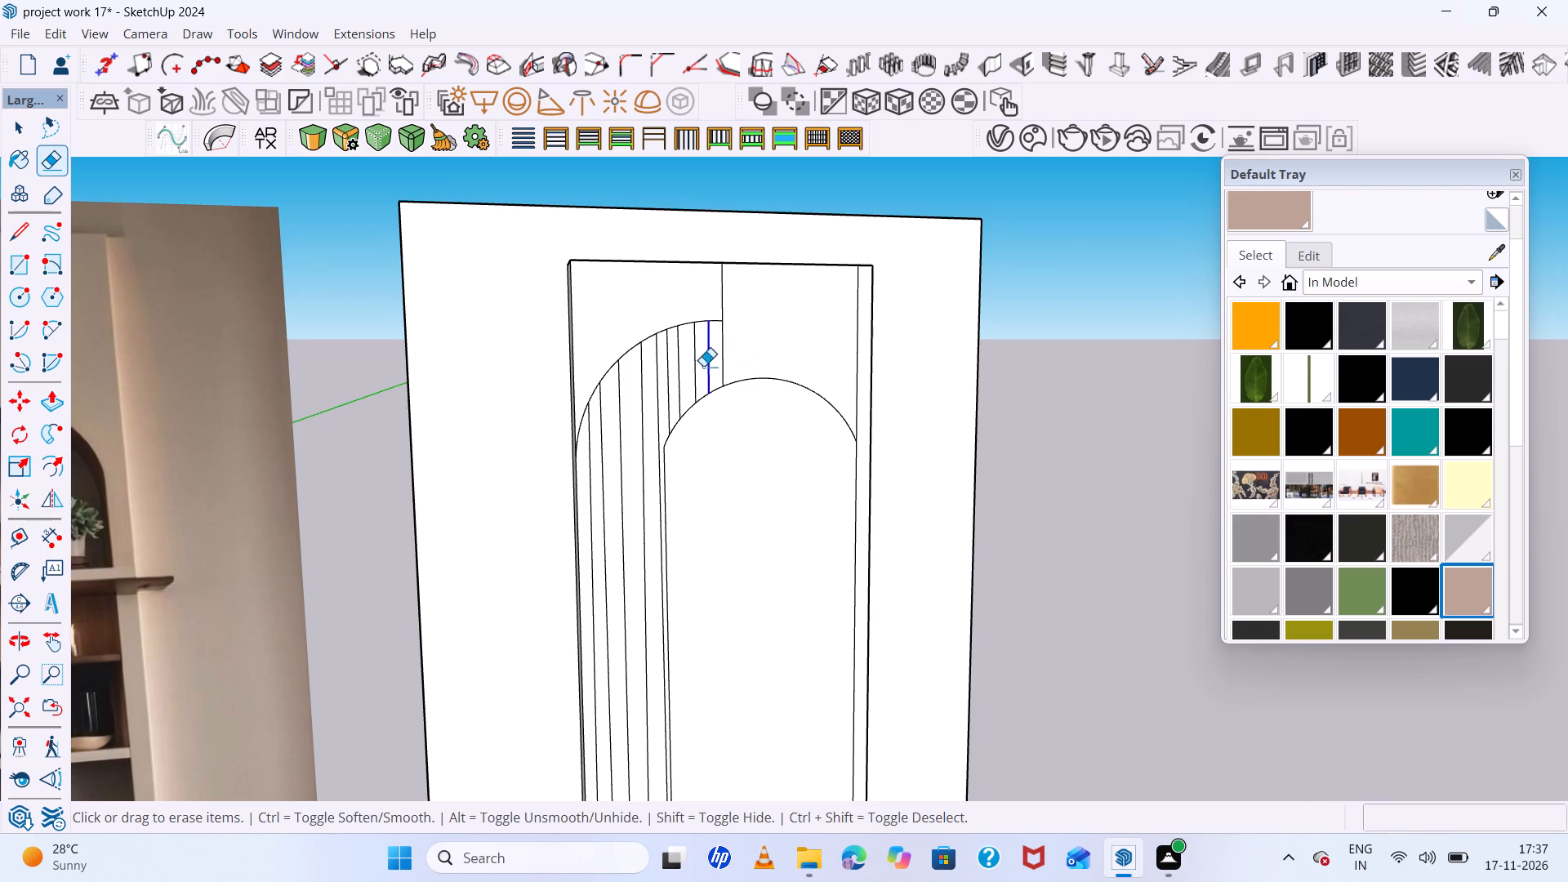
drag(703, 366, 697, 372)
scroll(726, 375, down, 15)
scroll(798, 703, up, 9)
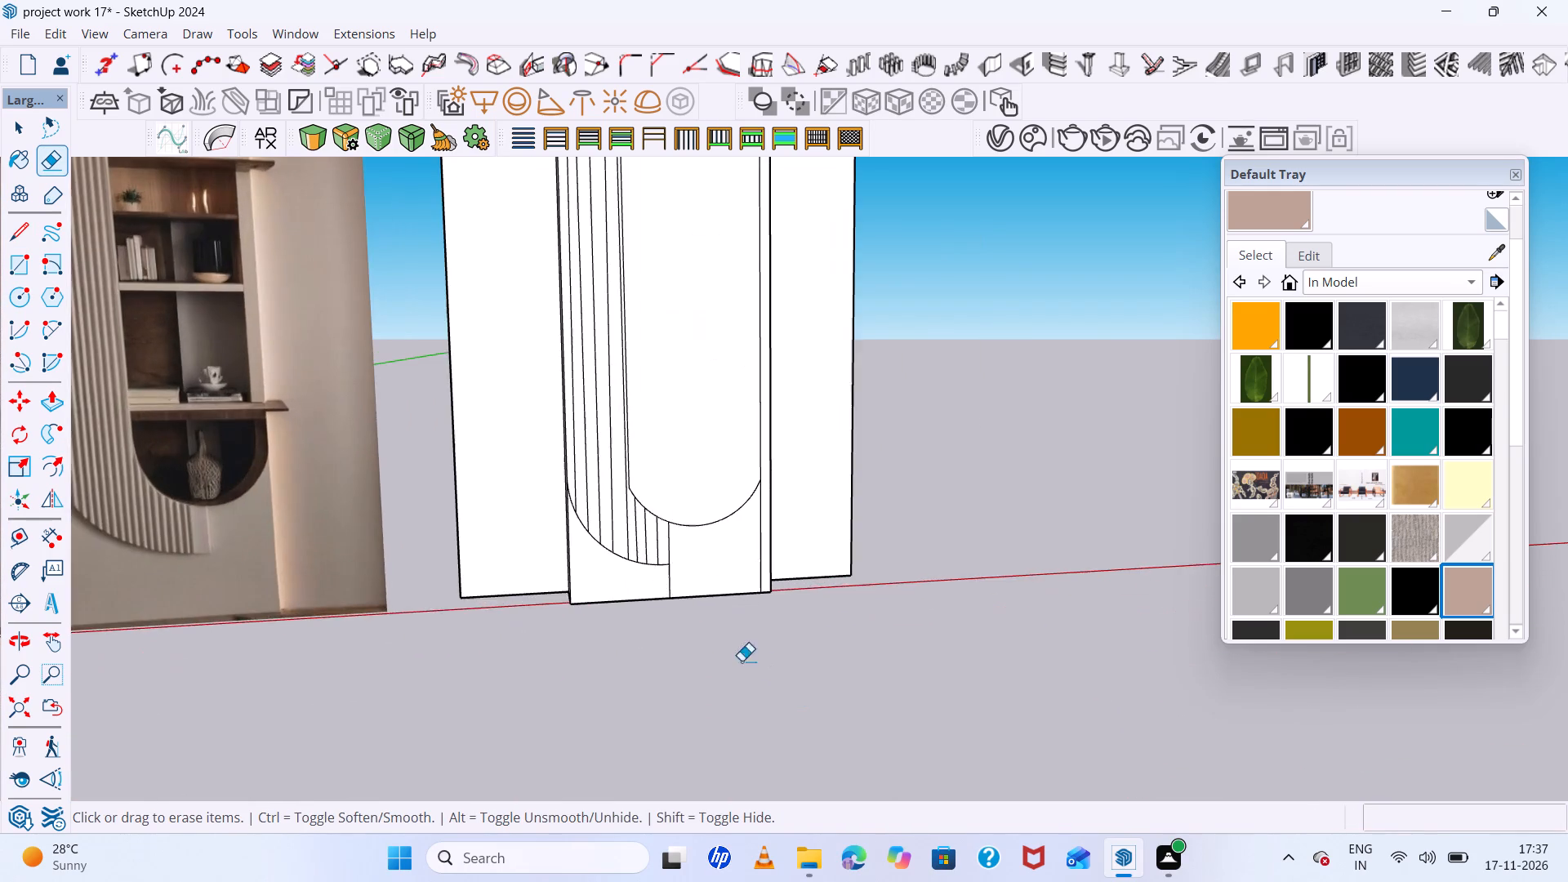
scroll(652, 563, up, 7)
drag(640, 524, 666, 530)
Erase the vertical line pieces above and below the niche on the side opposite the fluting, beside the panel's outer edge.
scroll(656, 532, down, 15)
scroll(756, 575, up, 1)
middle_drag(756, 575, 760, 564)
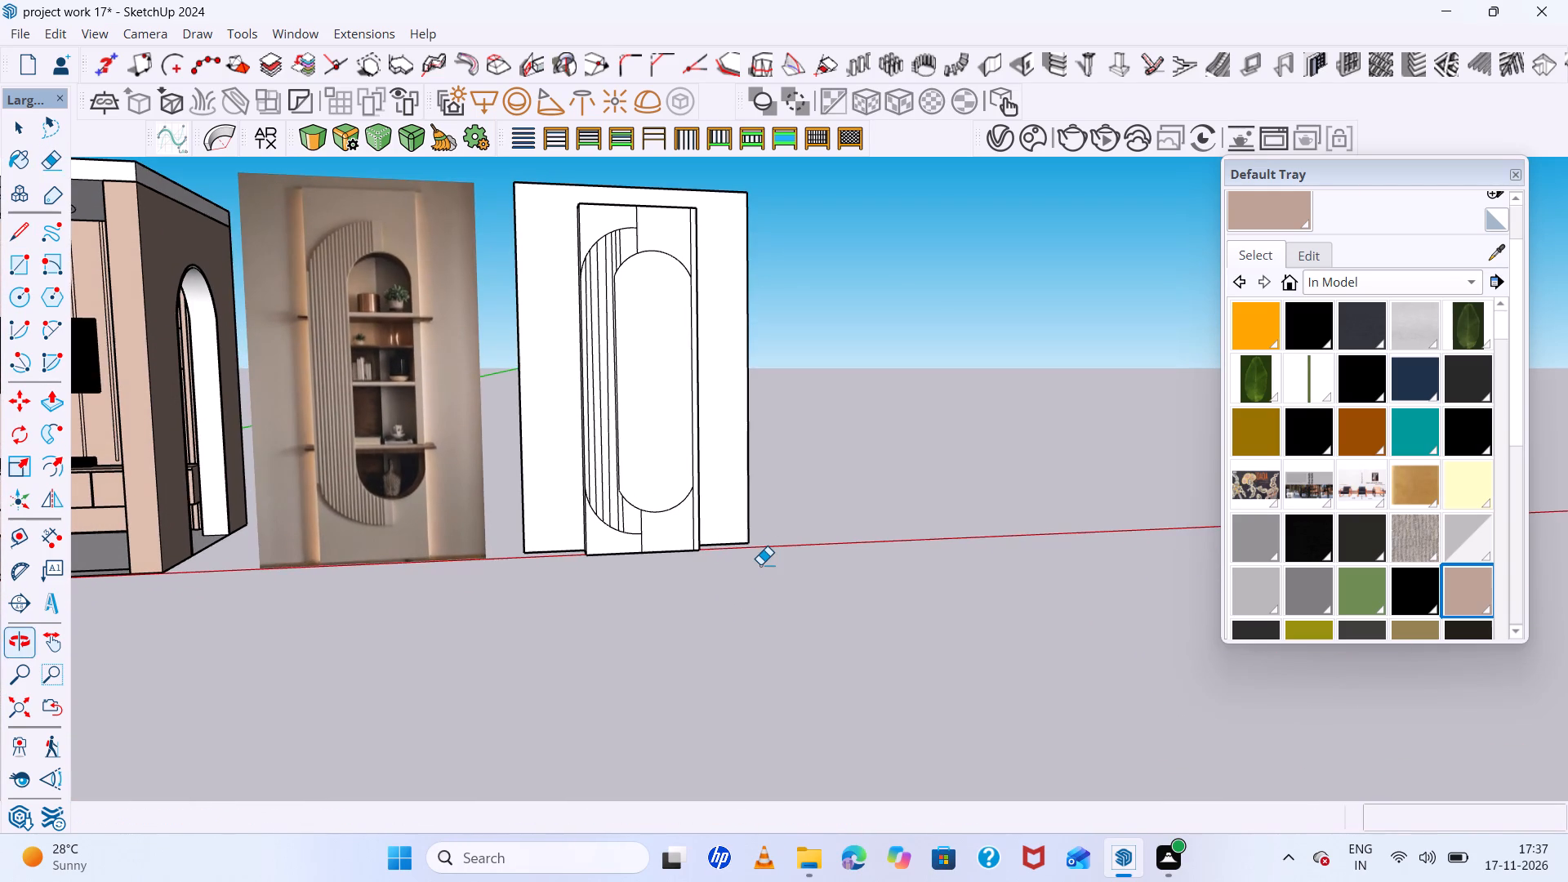
scroll(714, 349, up, 5)
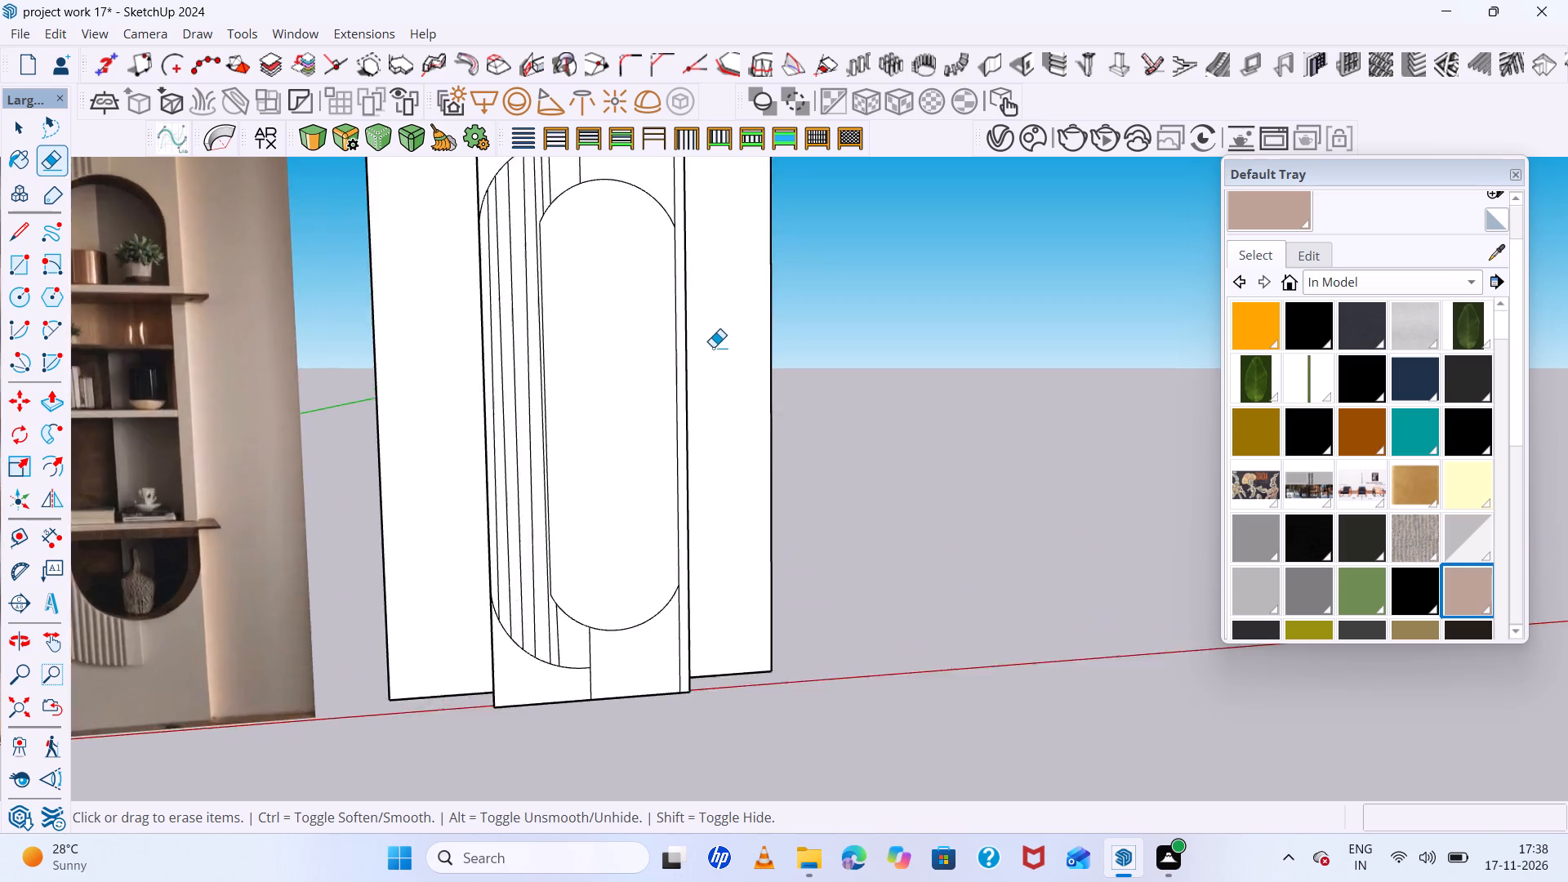
scroll(715, 373, down, 5)
middle_drag(711, 417, 680, 526)
scroll(649, 274, up, 6)
scroll(751, 253, up, 4)
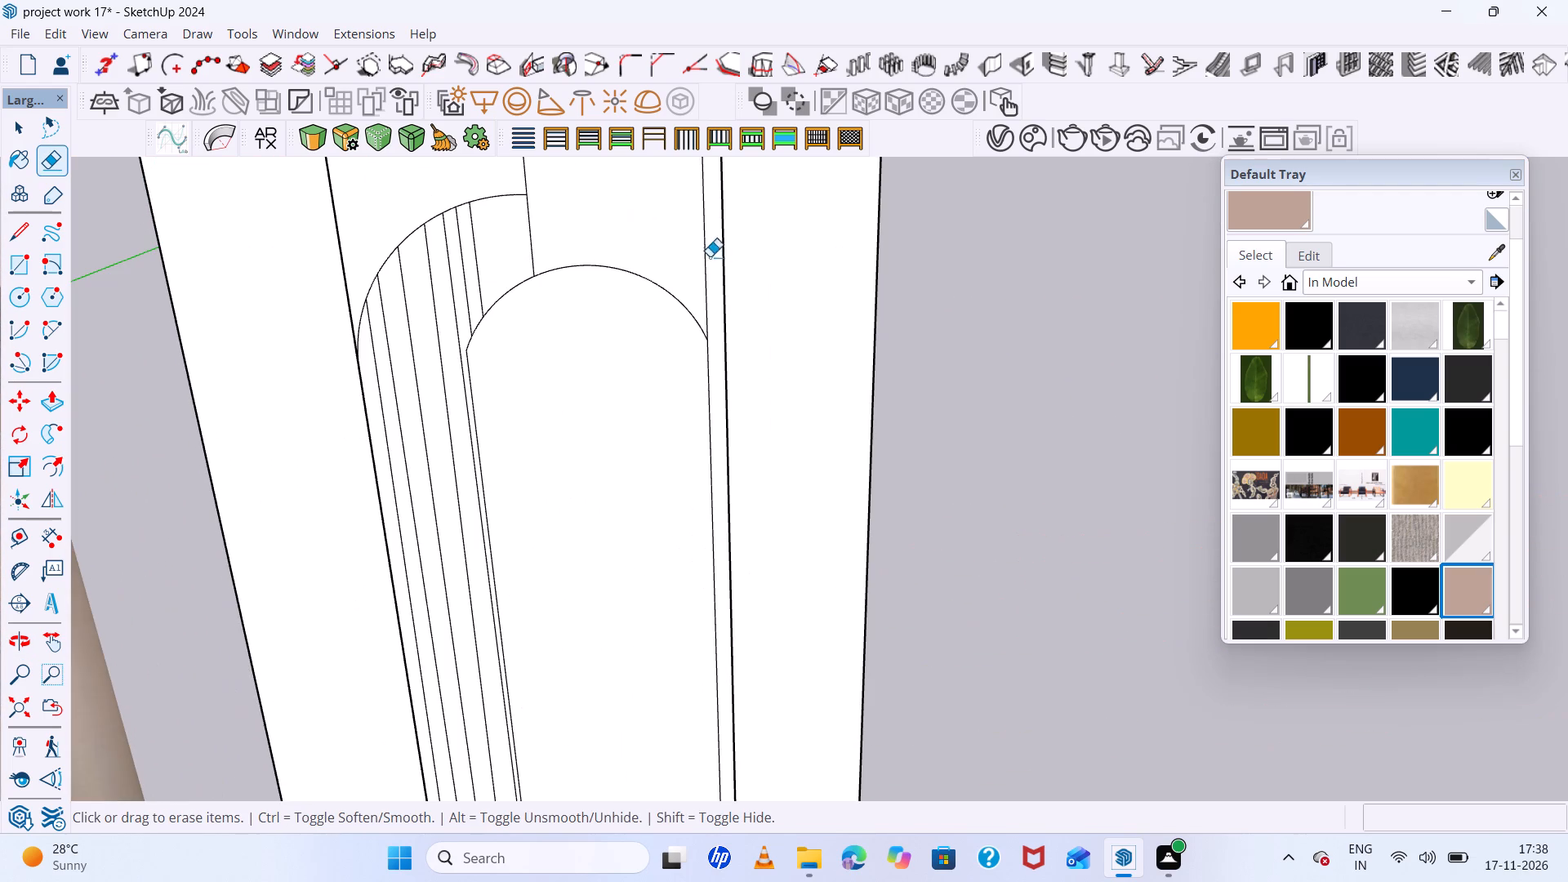
click(704, 267)
scroll(704, 278, down, 13)
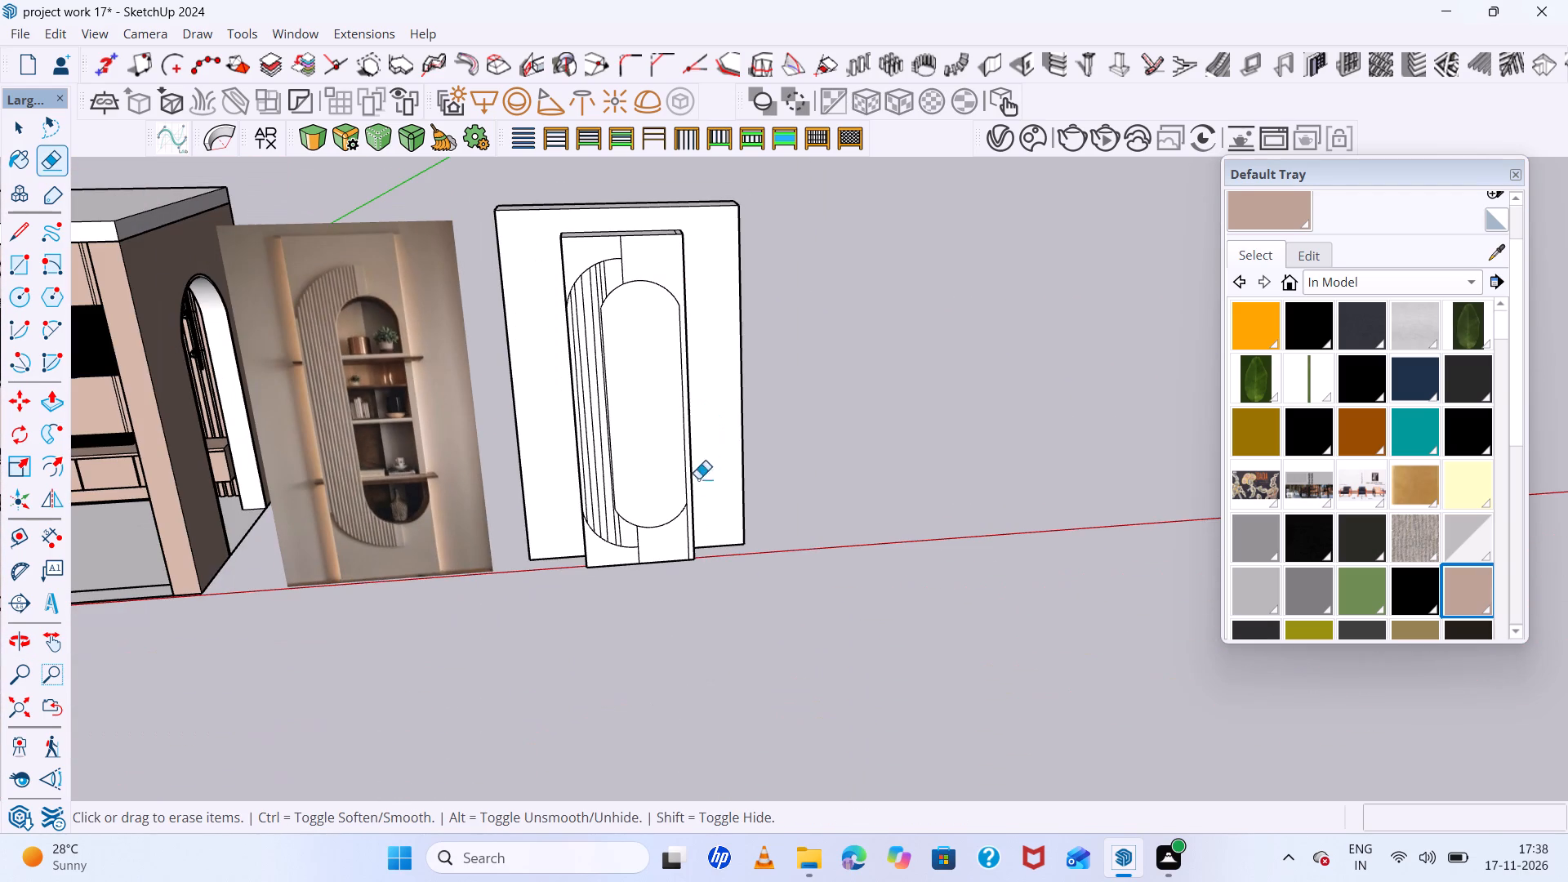
scroll(631, 554, up, 8)
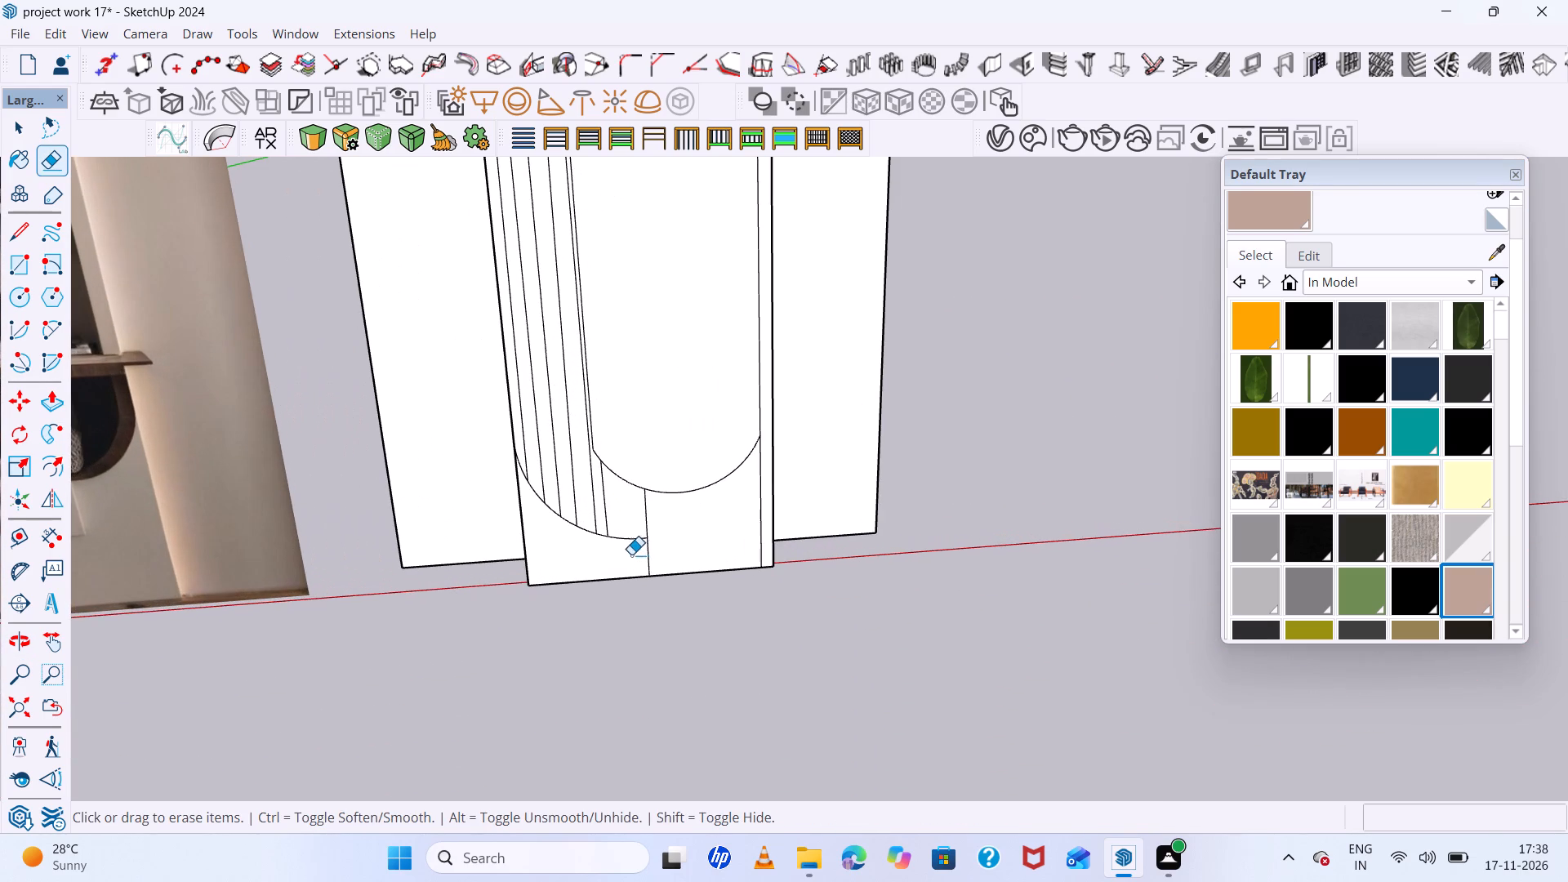
click(765, 505)
Erase the leftover edge crossing the raised panel's top face near the corner opposite the fluting.
scroll(734, 526, down, 17)
middle_drag(648, 562, 518, 589)
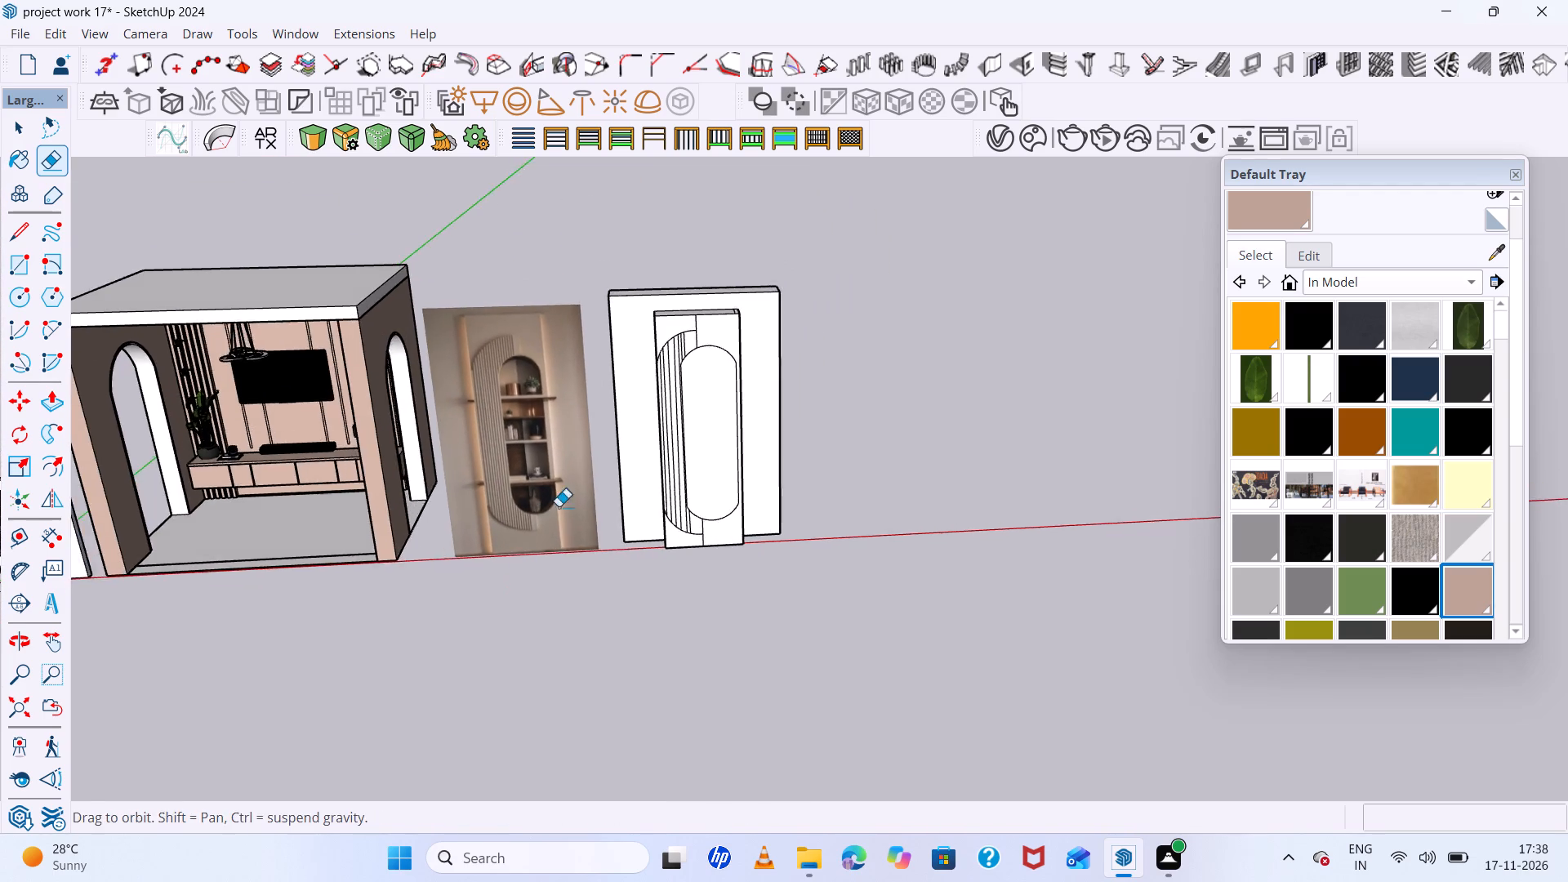
scroll(705, 347, up, 10)
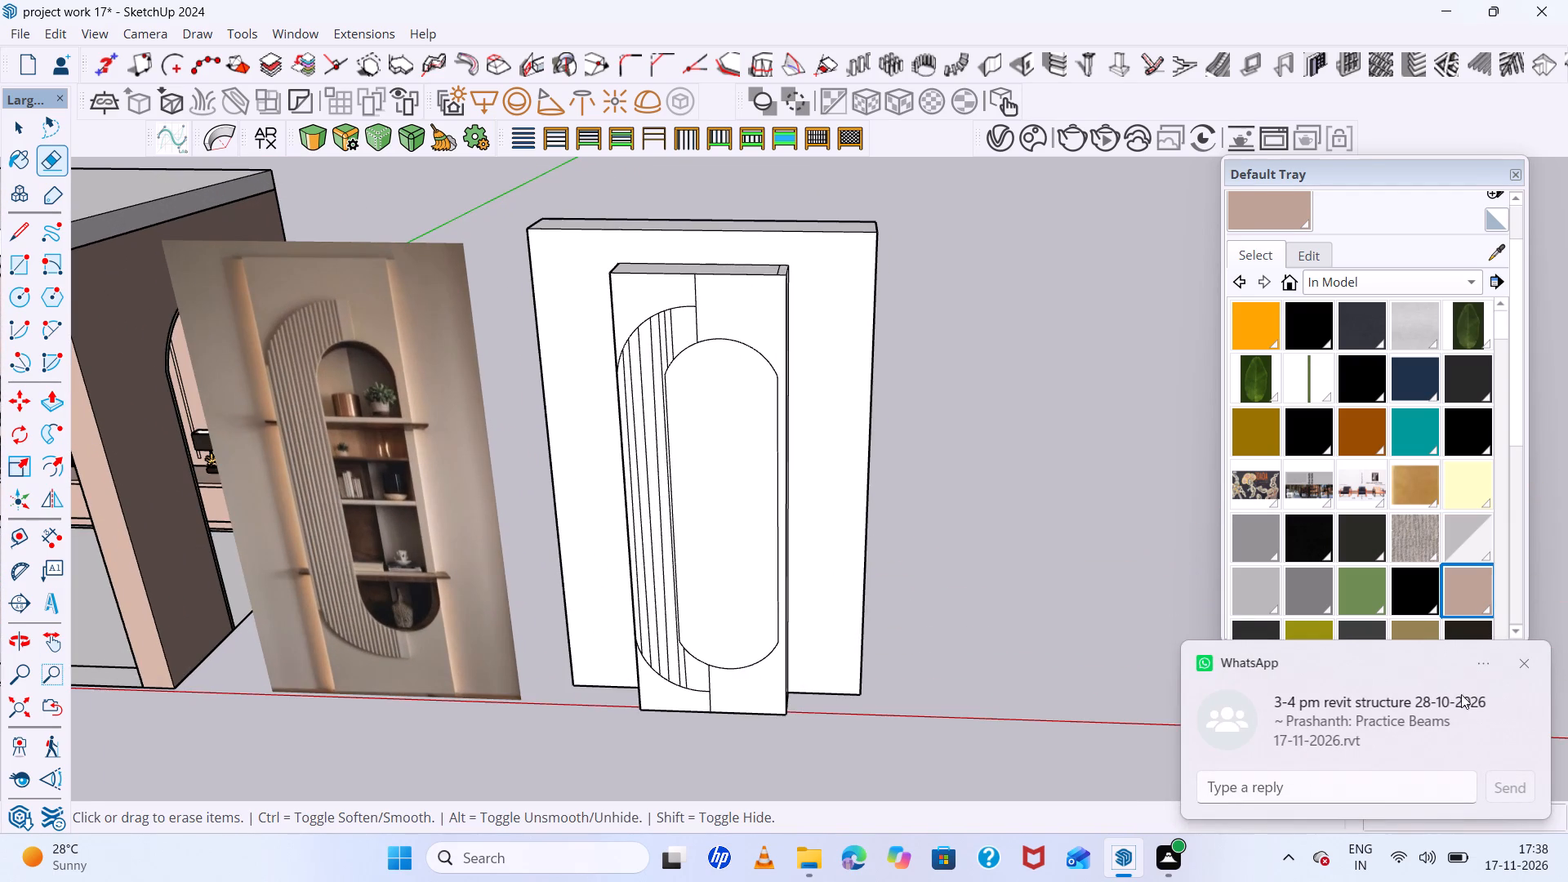
click(1528, 665)
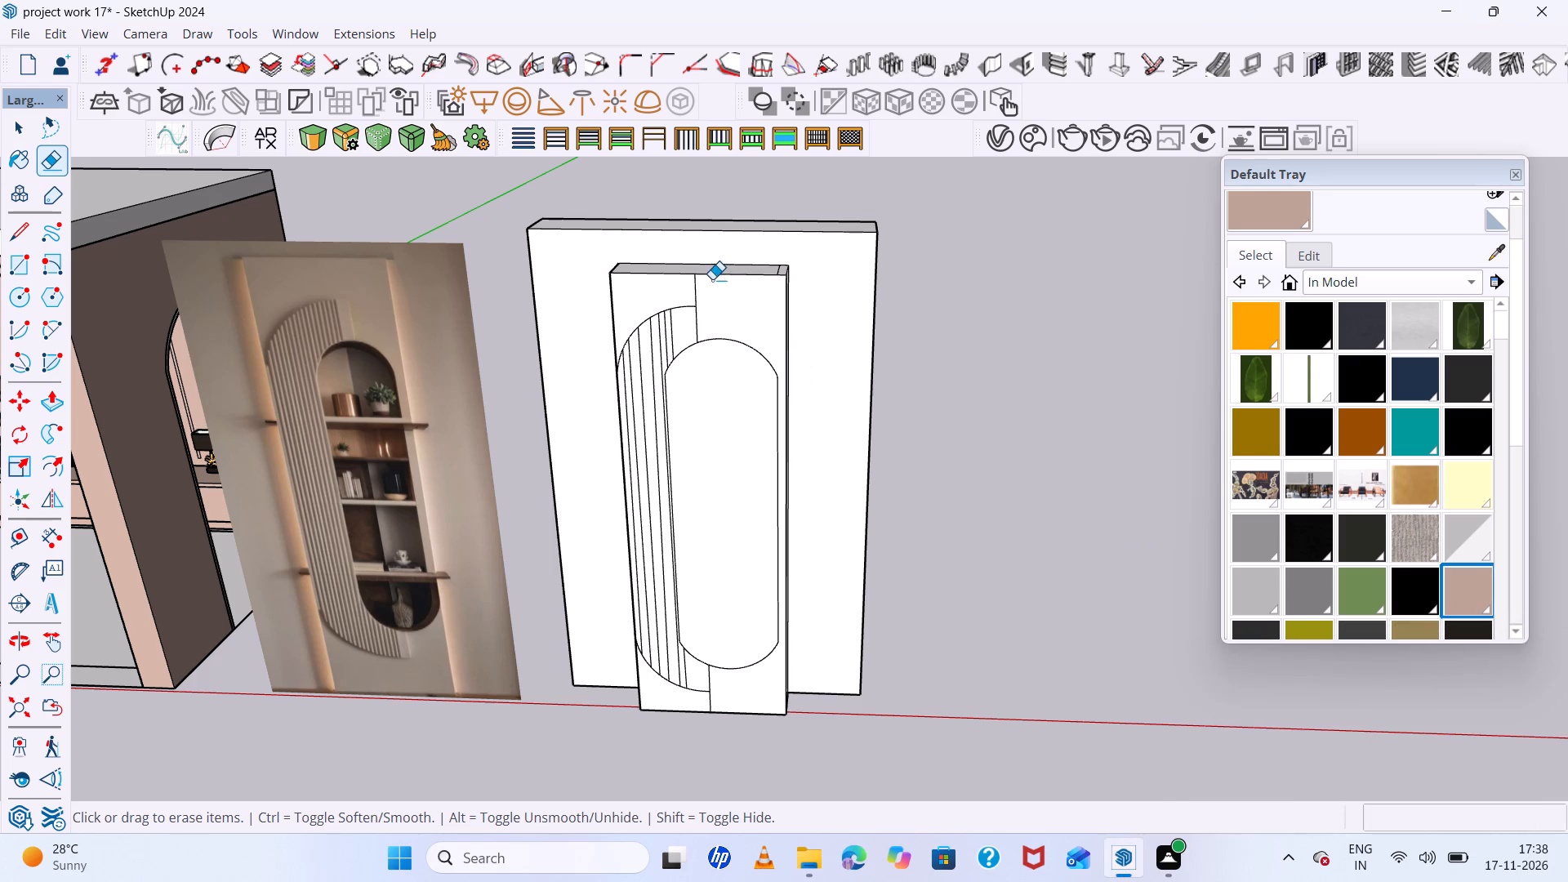
scroll(728, 304, up, 11)
middle_drag(712, 304, 784, 435)
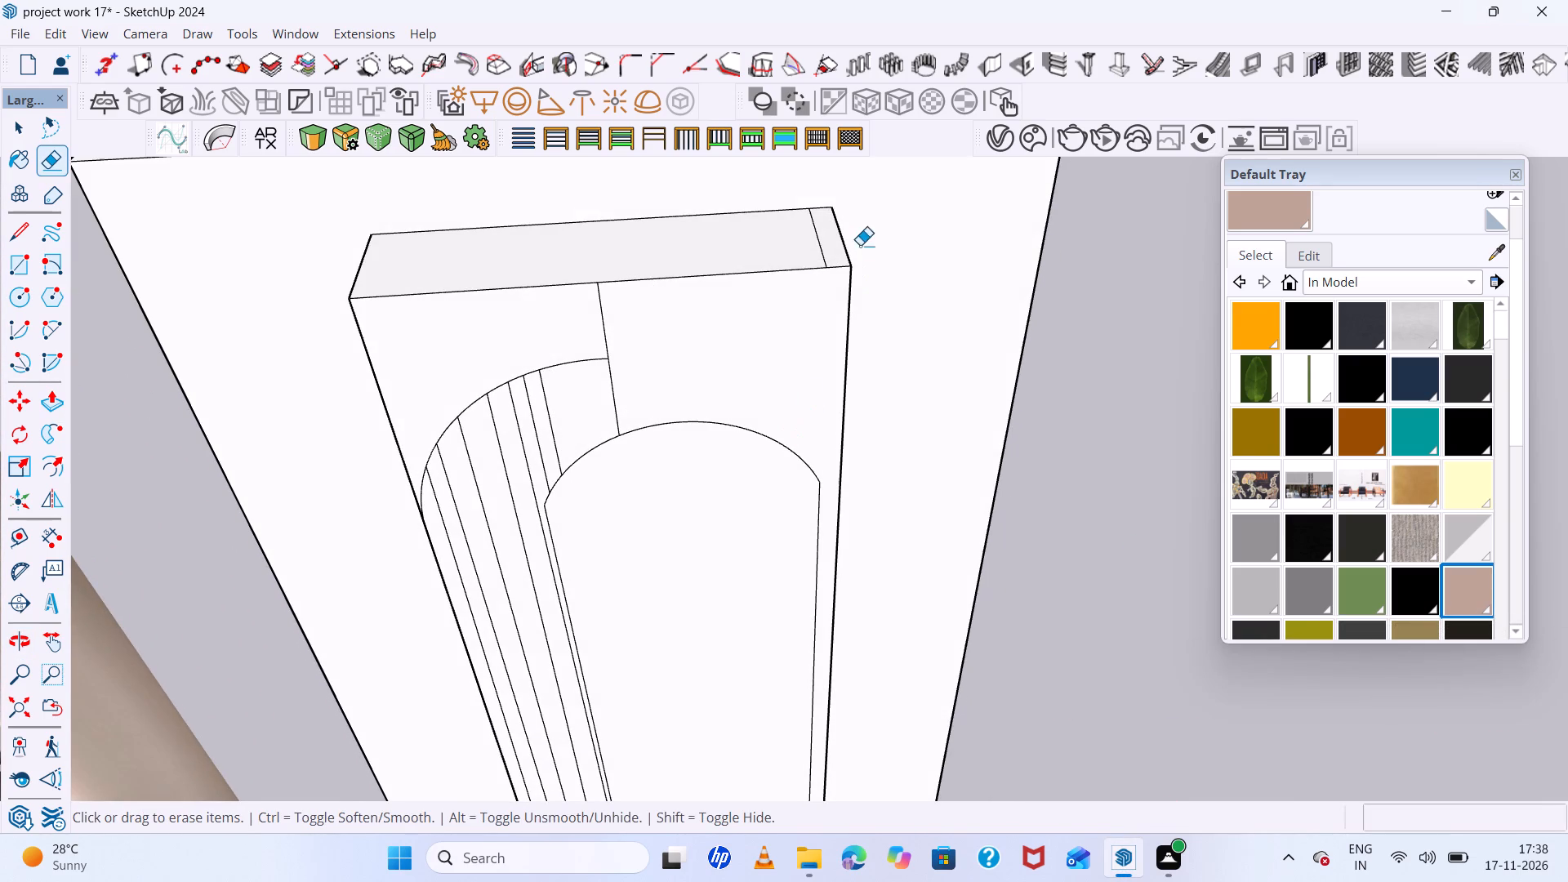
drag(824, 238, 790, 239)
Push the niche face about 8" into the raised panel.
scroll(764, 251, down, 11)
key(space)
click(743, 417)
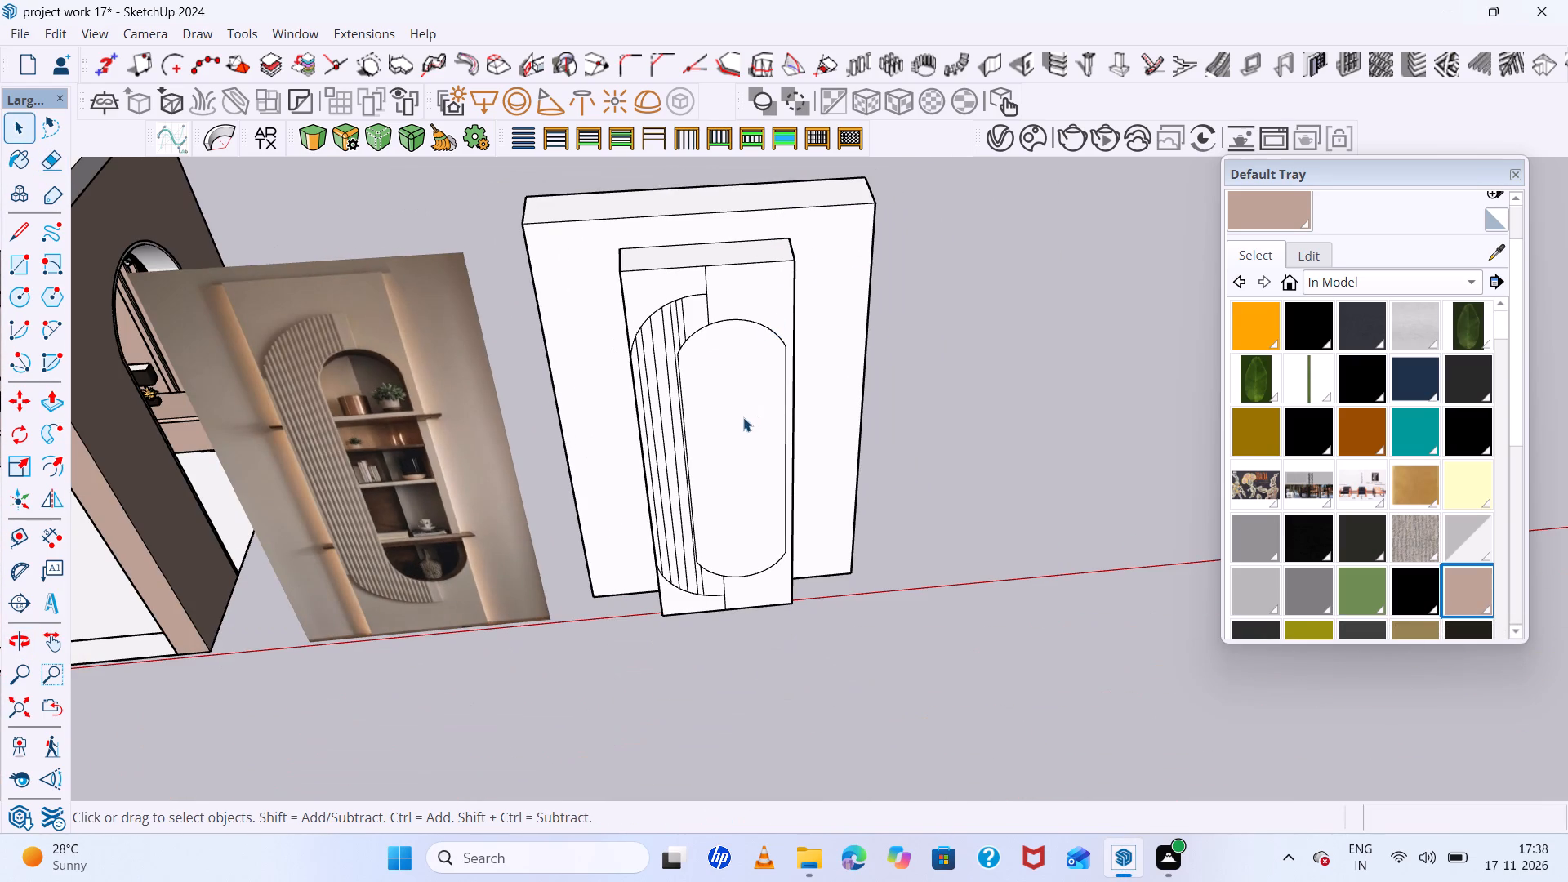
key(p)
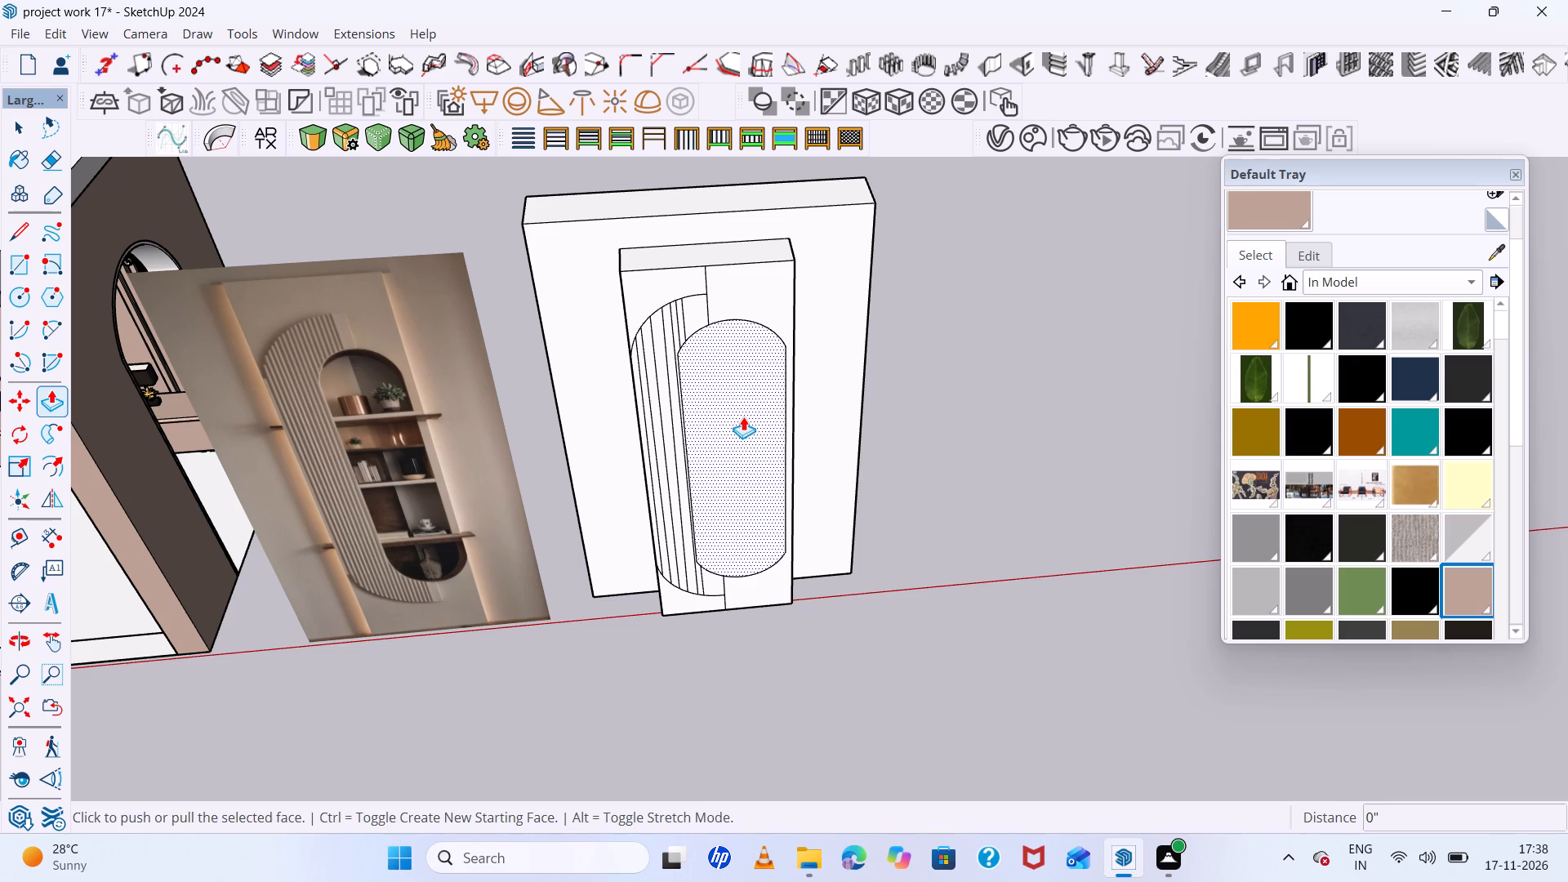
click(743, 416)
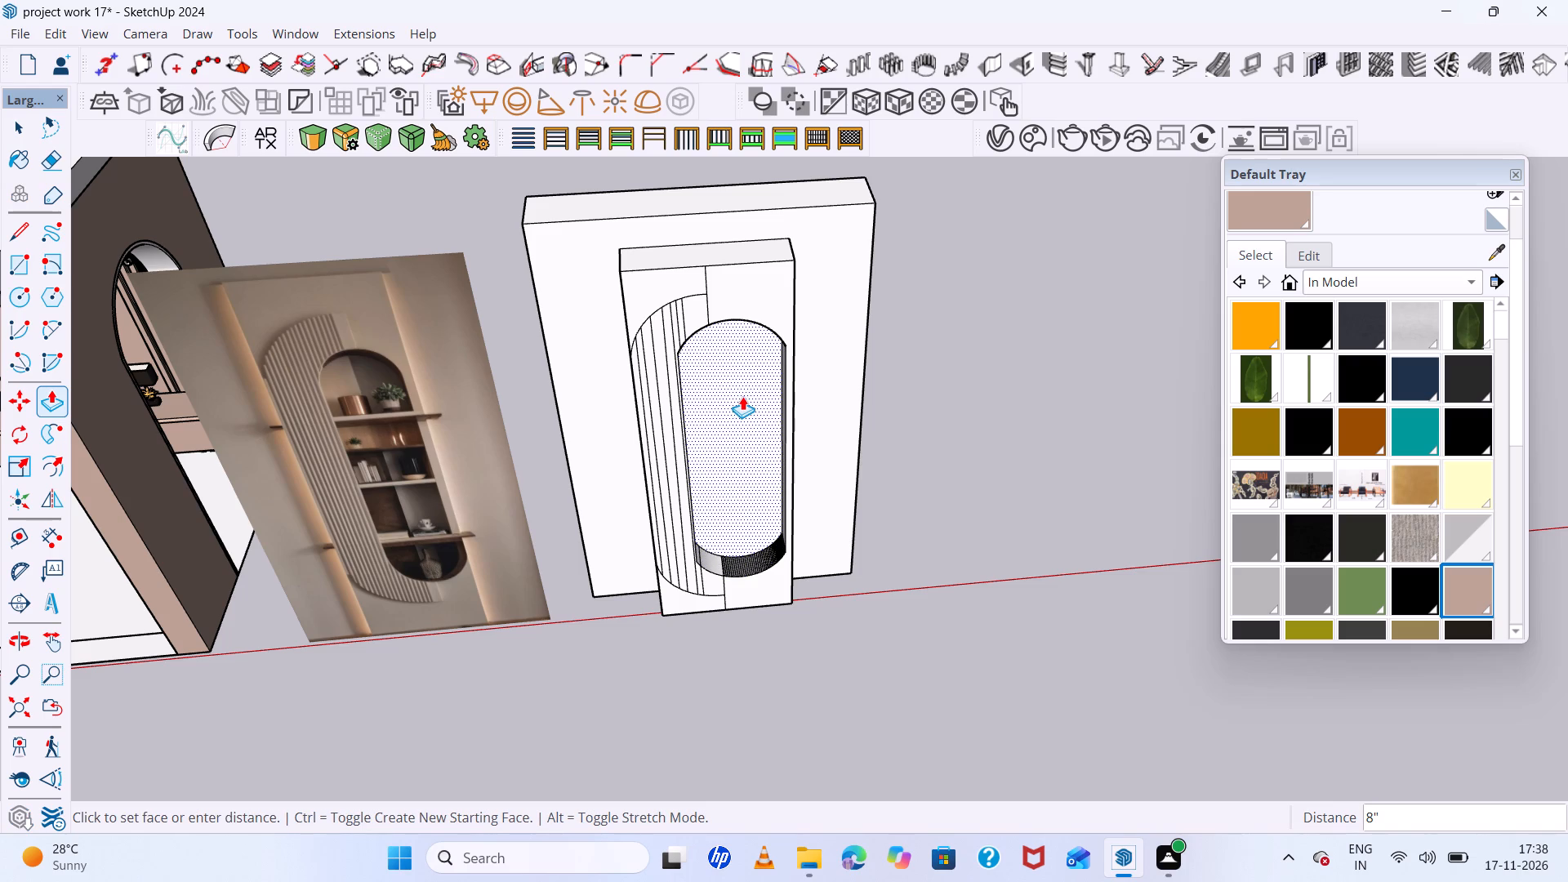
click(742, 396)
Soften the edges of the whole connected wall geometry with an angle between normals of 80.4 degrees and smooth normals on.
scroll(742, 396, down, 6)
middle_drag(725, 398, 541, 301)
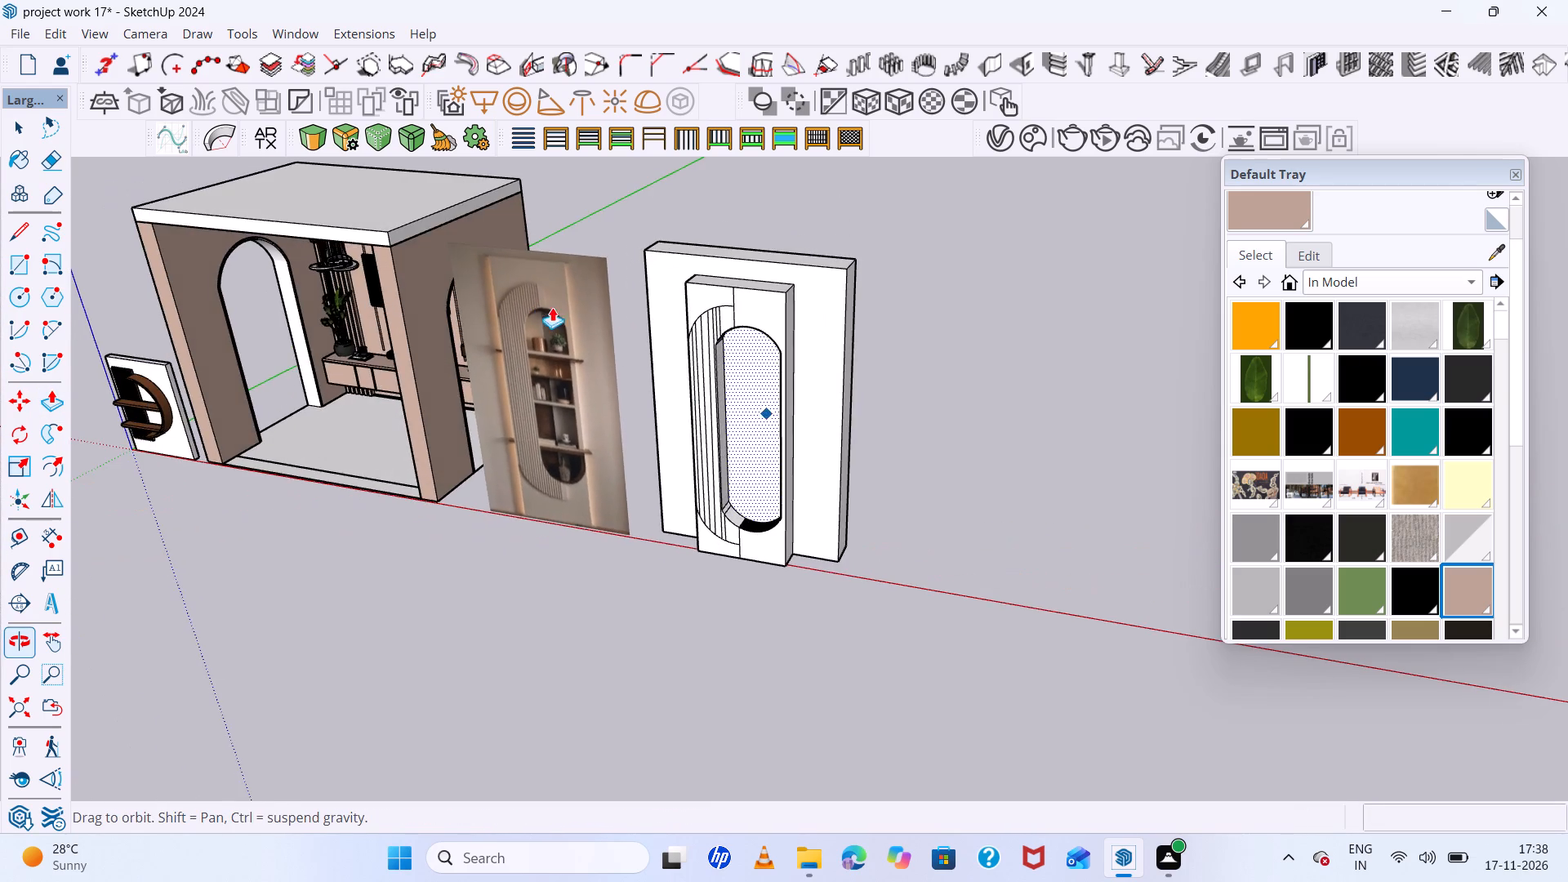
scroll(802, 448, up, 8)
key(space)
scroll(772, 530, up, 7)
scroll(718, 591, up, 5)
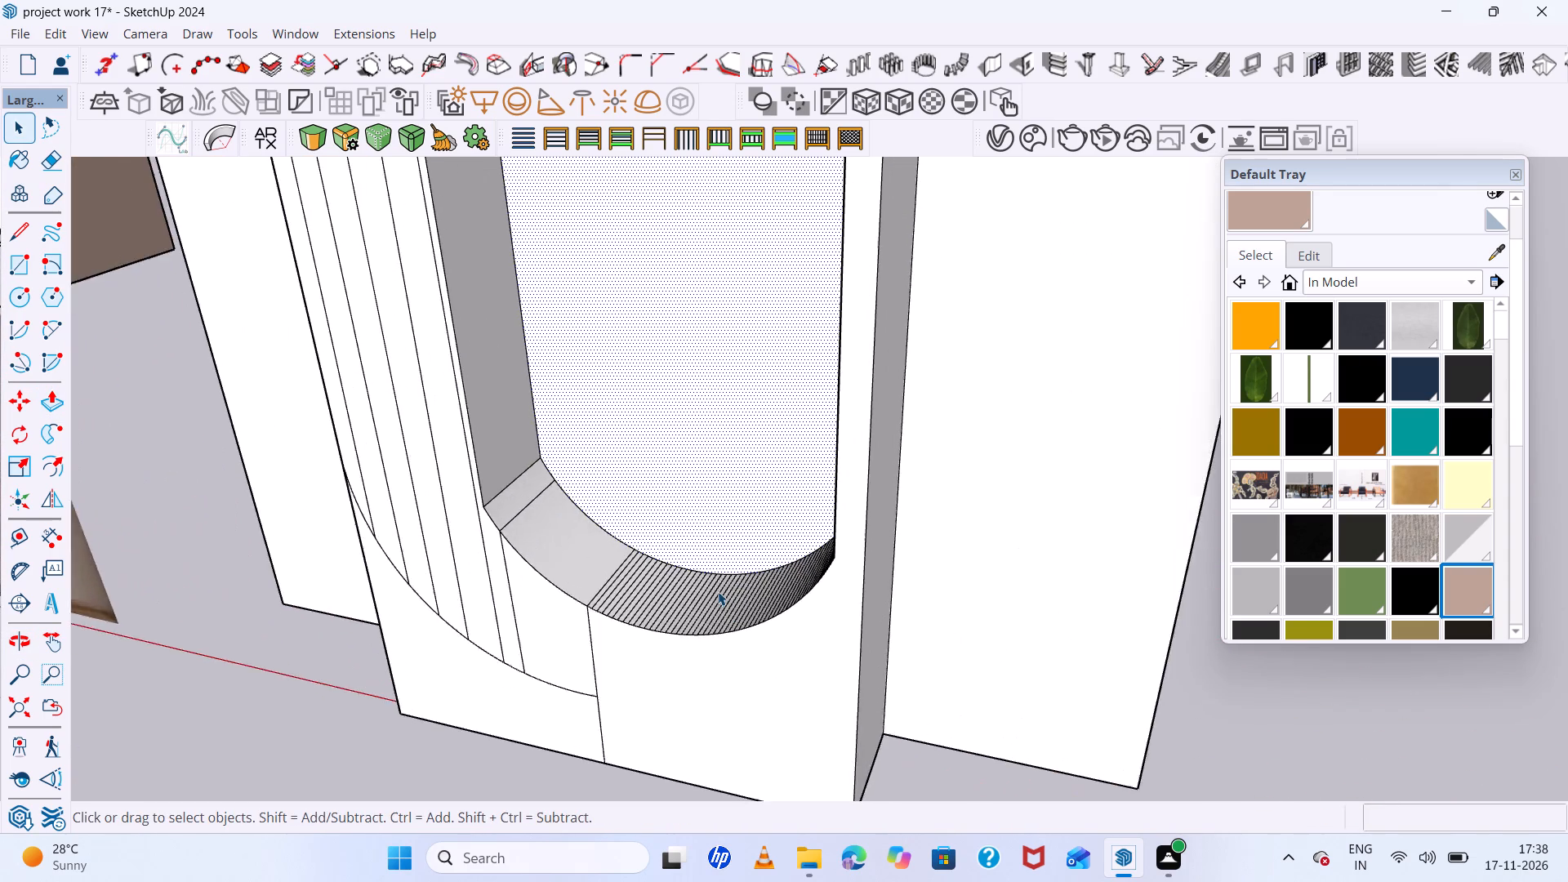
scroll(718, 591, up, 13)
triple_click(719, 586)
click(719, 586)
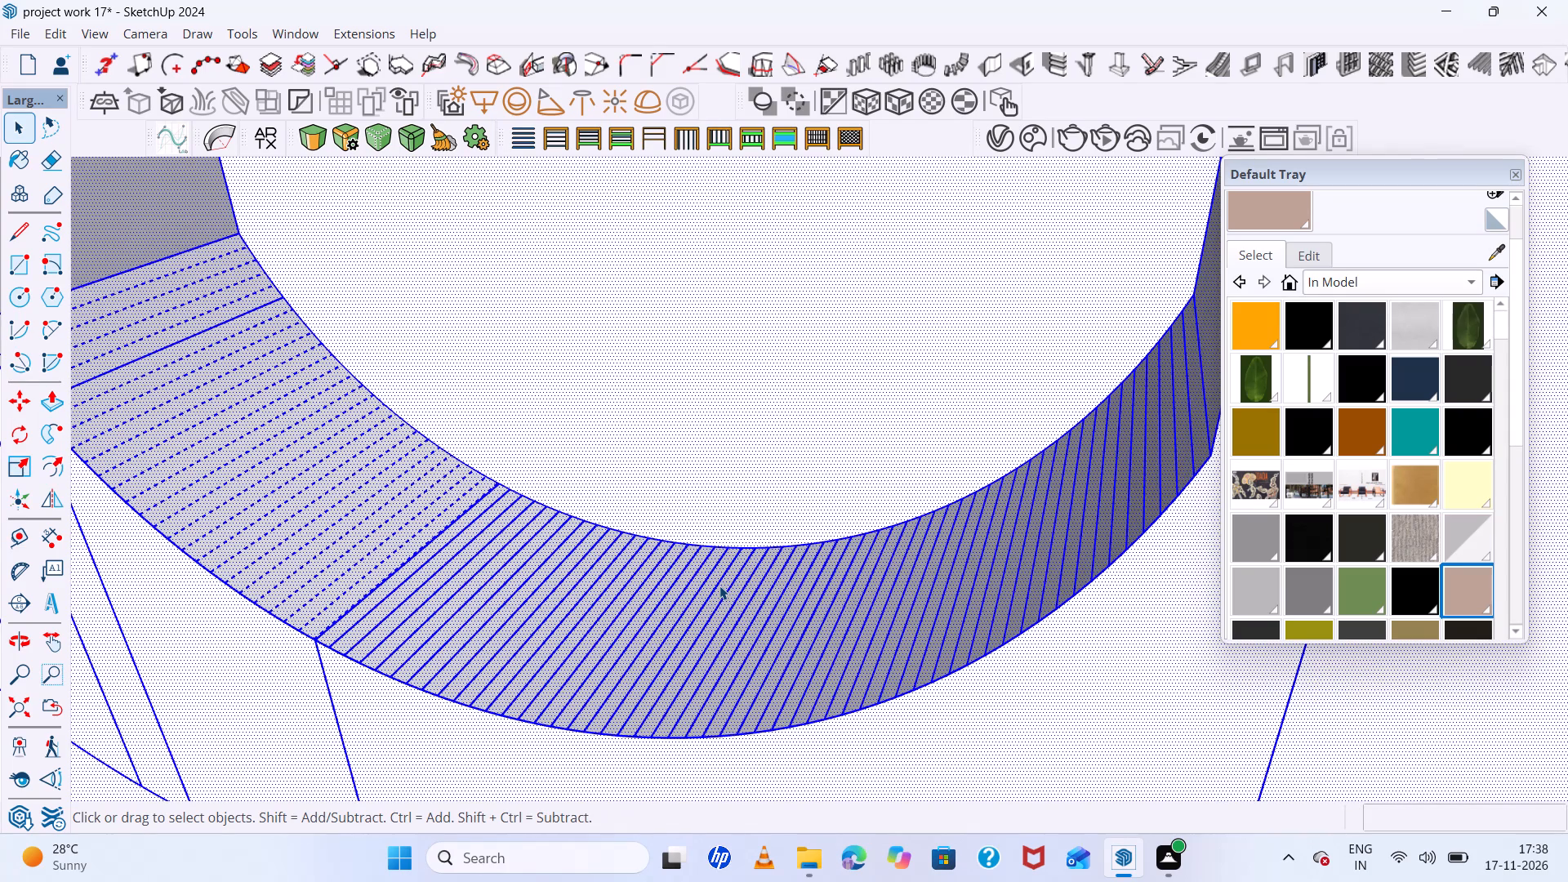
right_click(719, 586)
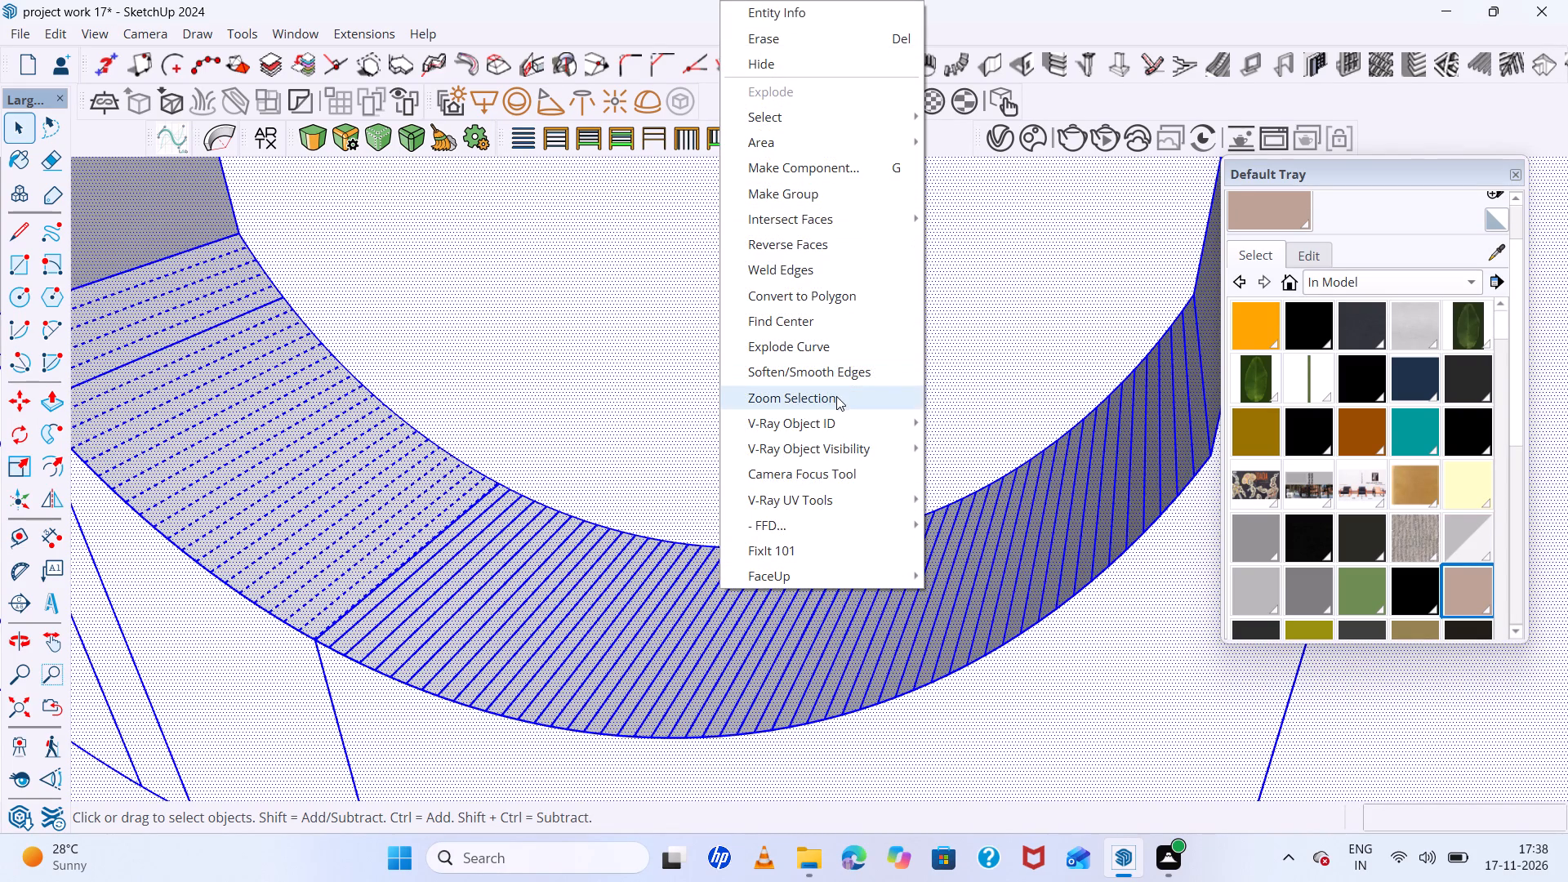
click(826, 366)
drag(1274, 562, 1287, 563)
drag(1289, 563, 1300, 566)
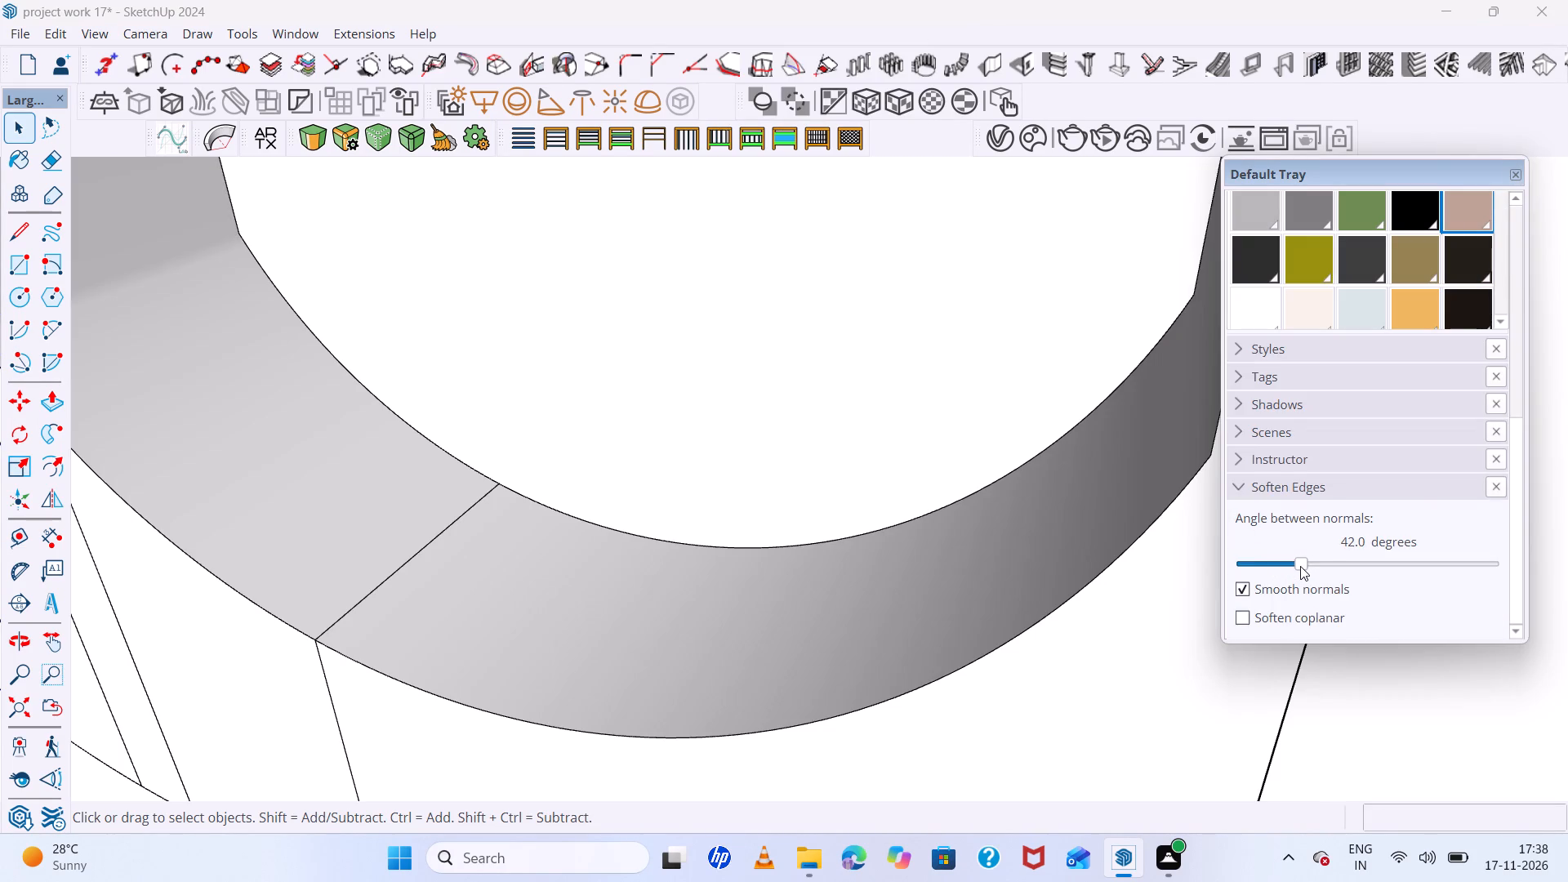
drag(1300, 566, 1342, 569)
drag(1342, 569, 1352, 570)
Delete the remaining cross edge on the curved bottom surface of the niche recess.
scroll(291, 301, down, 13)
scroll(401, 376, up, 4)
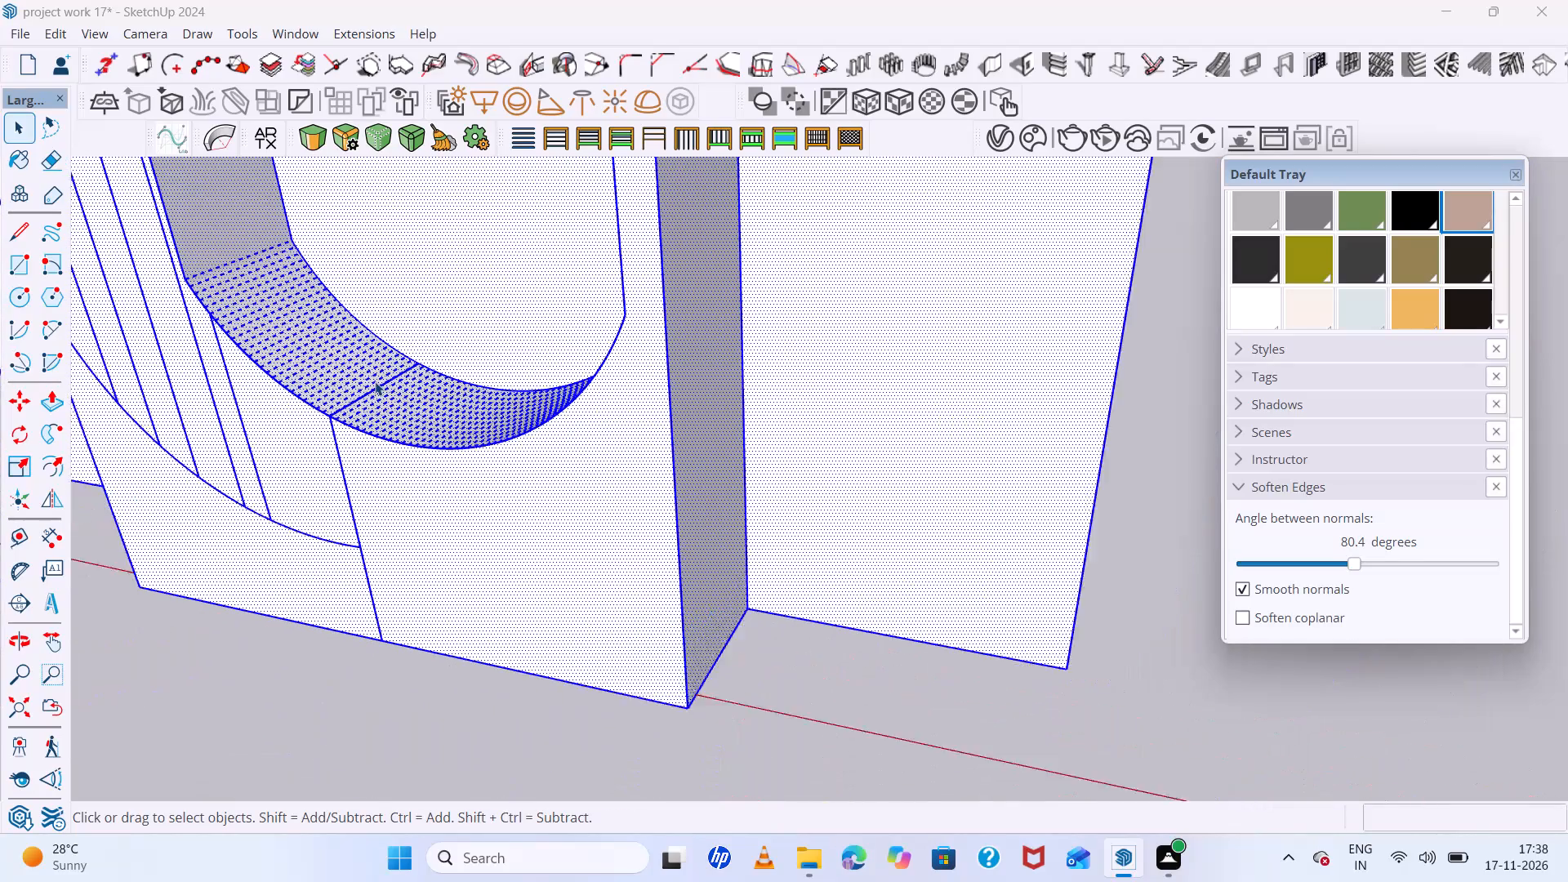
scroll(375, 381, up, 2)
key(space)
click(376, 385)
click(379, 388)
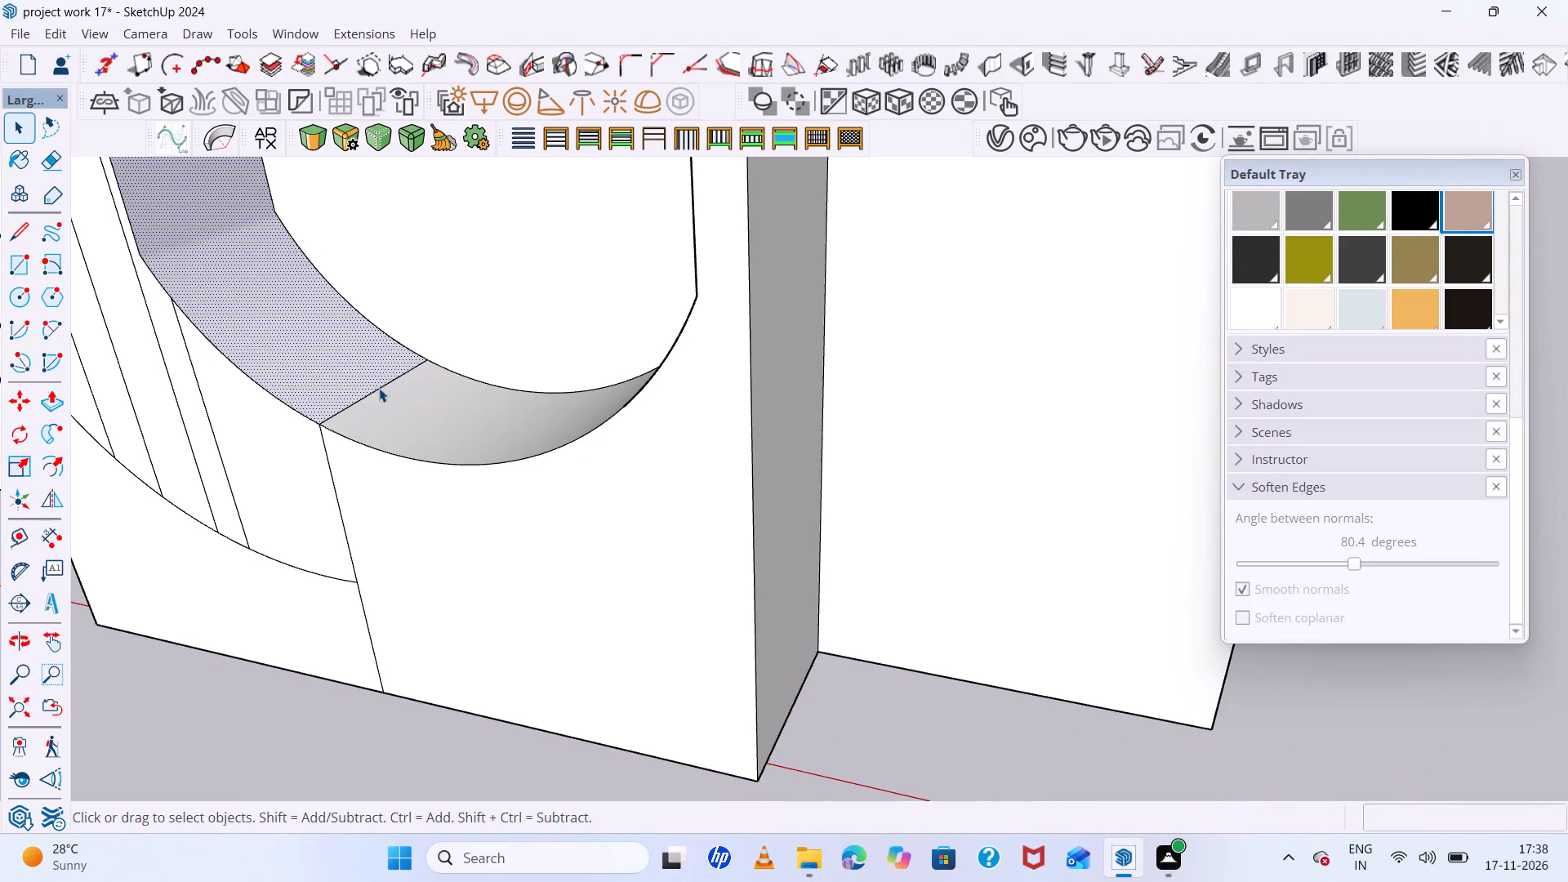
key(Delete)
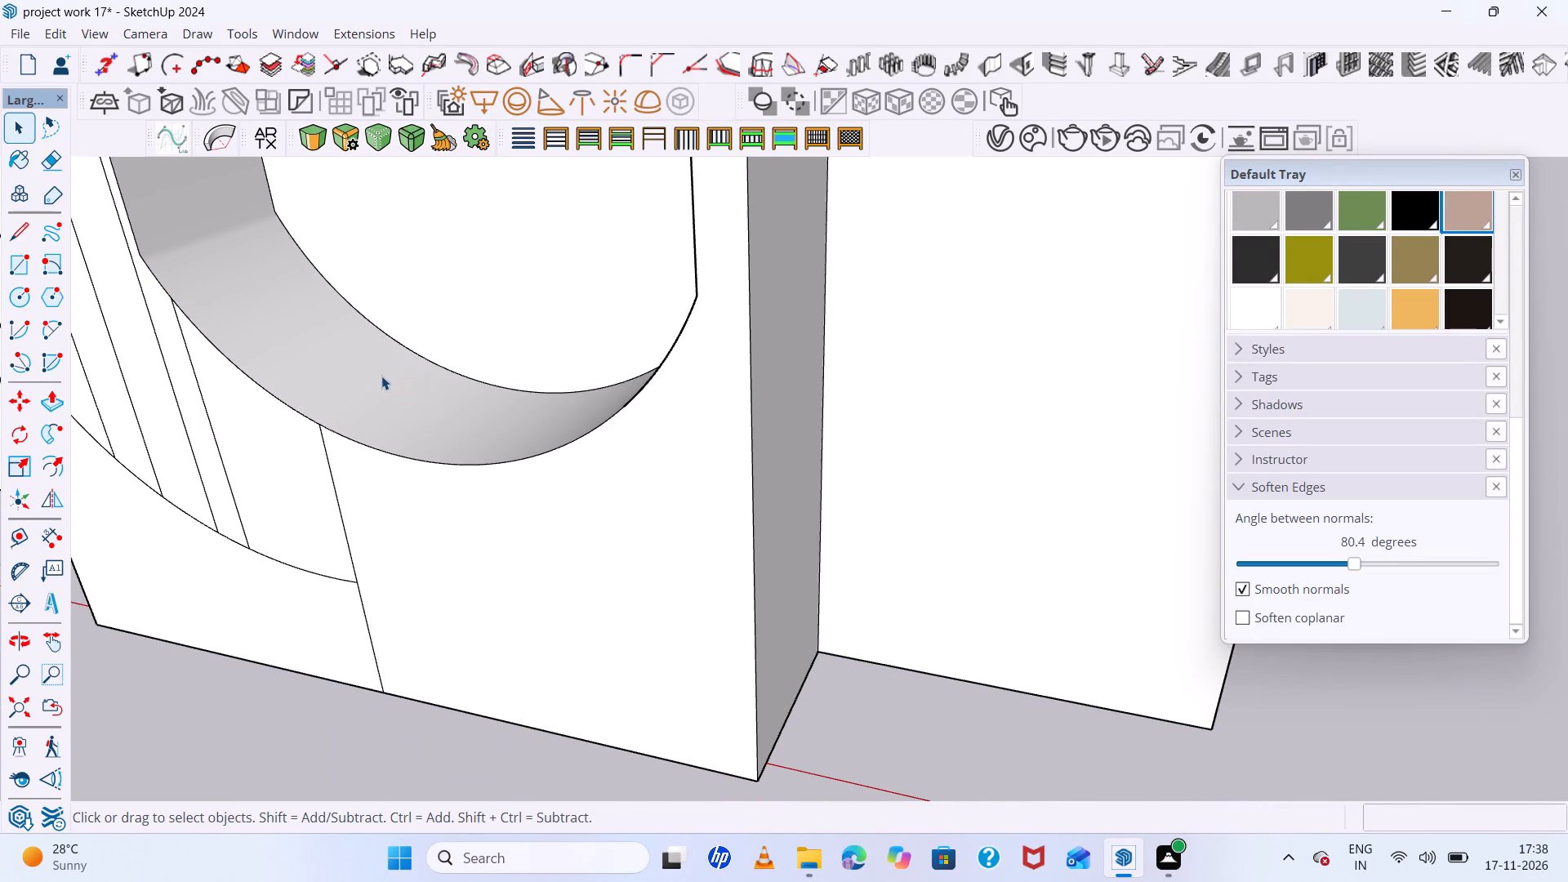
Examine the shelves, fluting and niche in the reference image against the modelled wall from several angles.
scroll(381, 376, down, 20)
scroll(381, 376, down, 15)
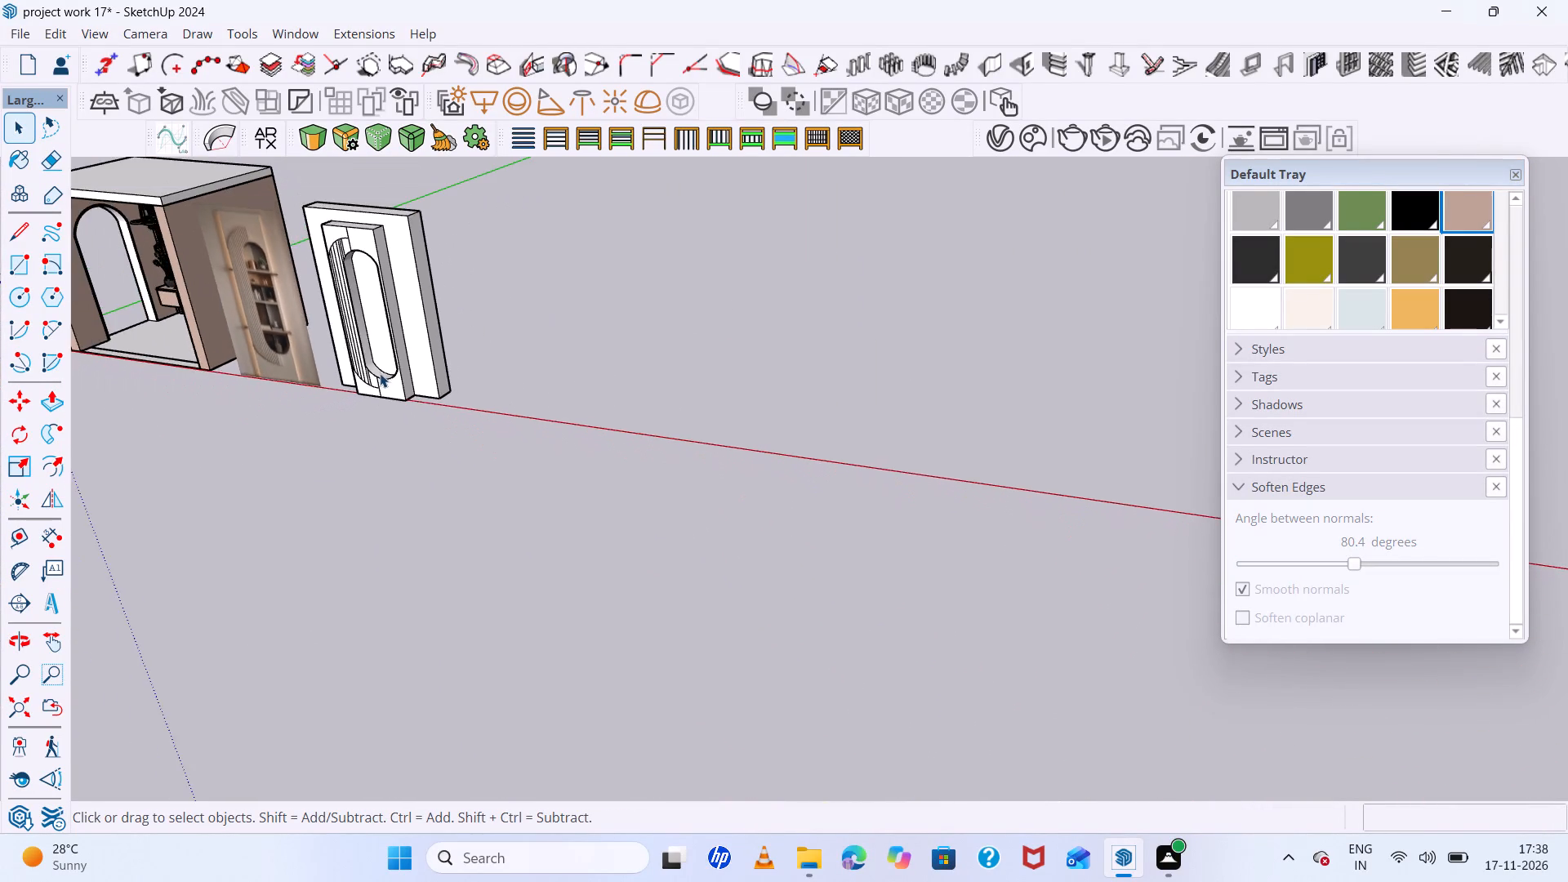
middle_drag(380, 367, 687, 296)
scroll(687, 296, down, 7)
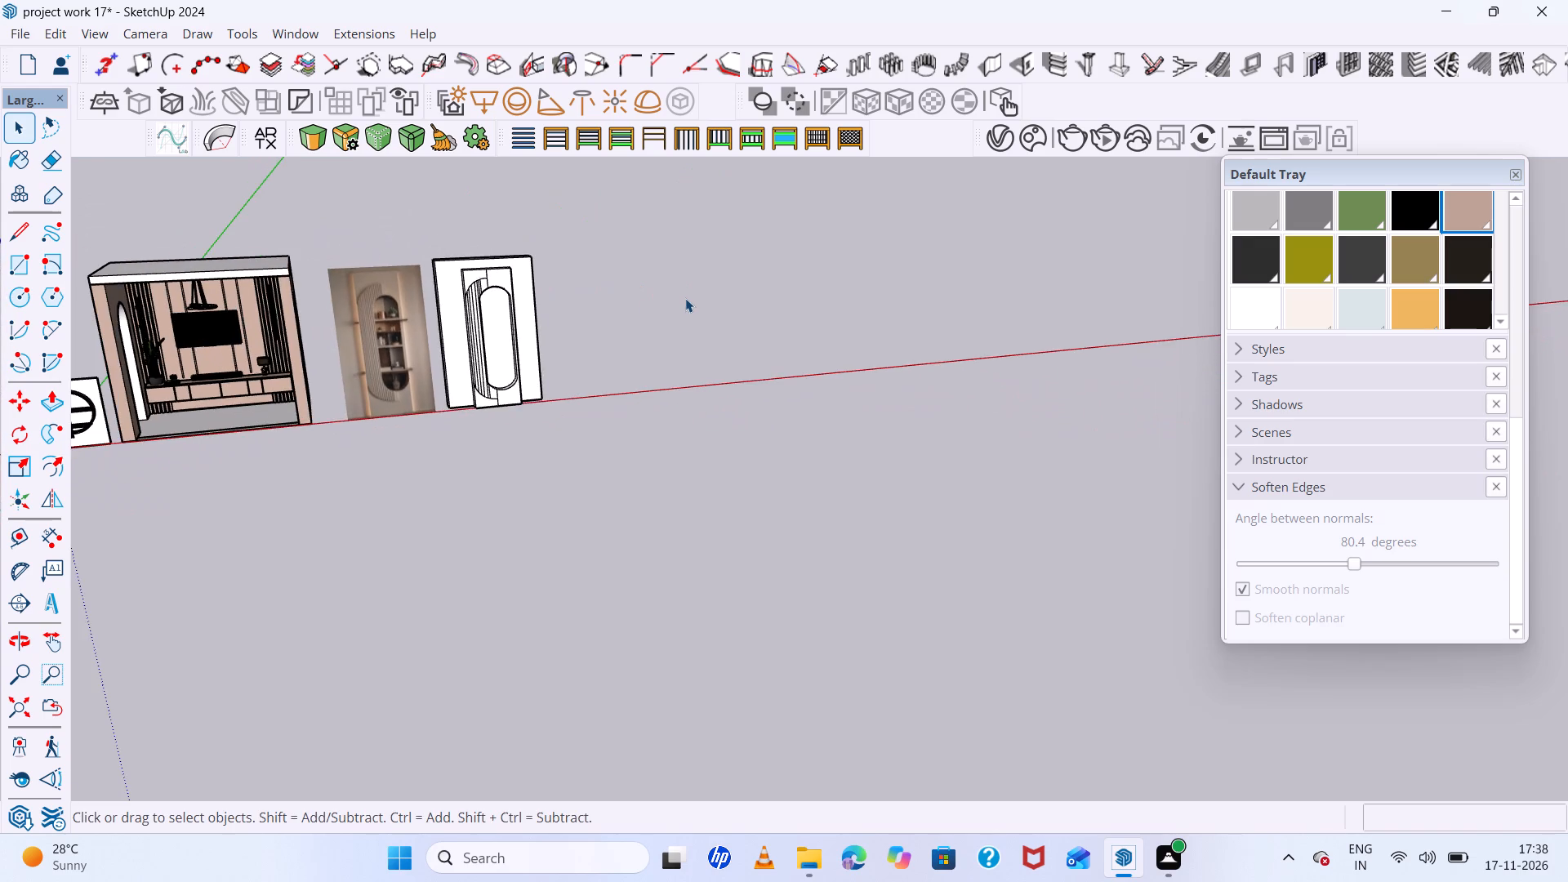
scroll(377, 327, up, 8)
scroll(376, 327, down, 7)
middle_drag(377, 320, 473, 302)
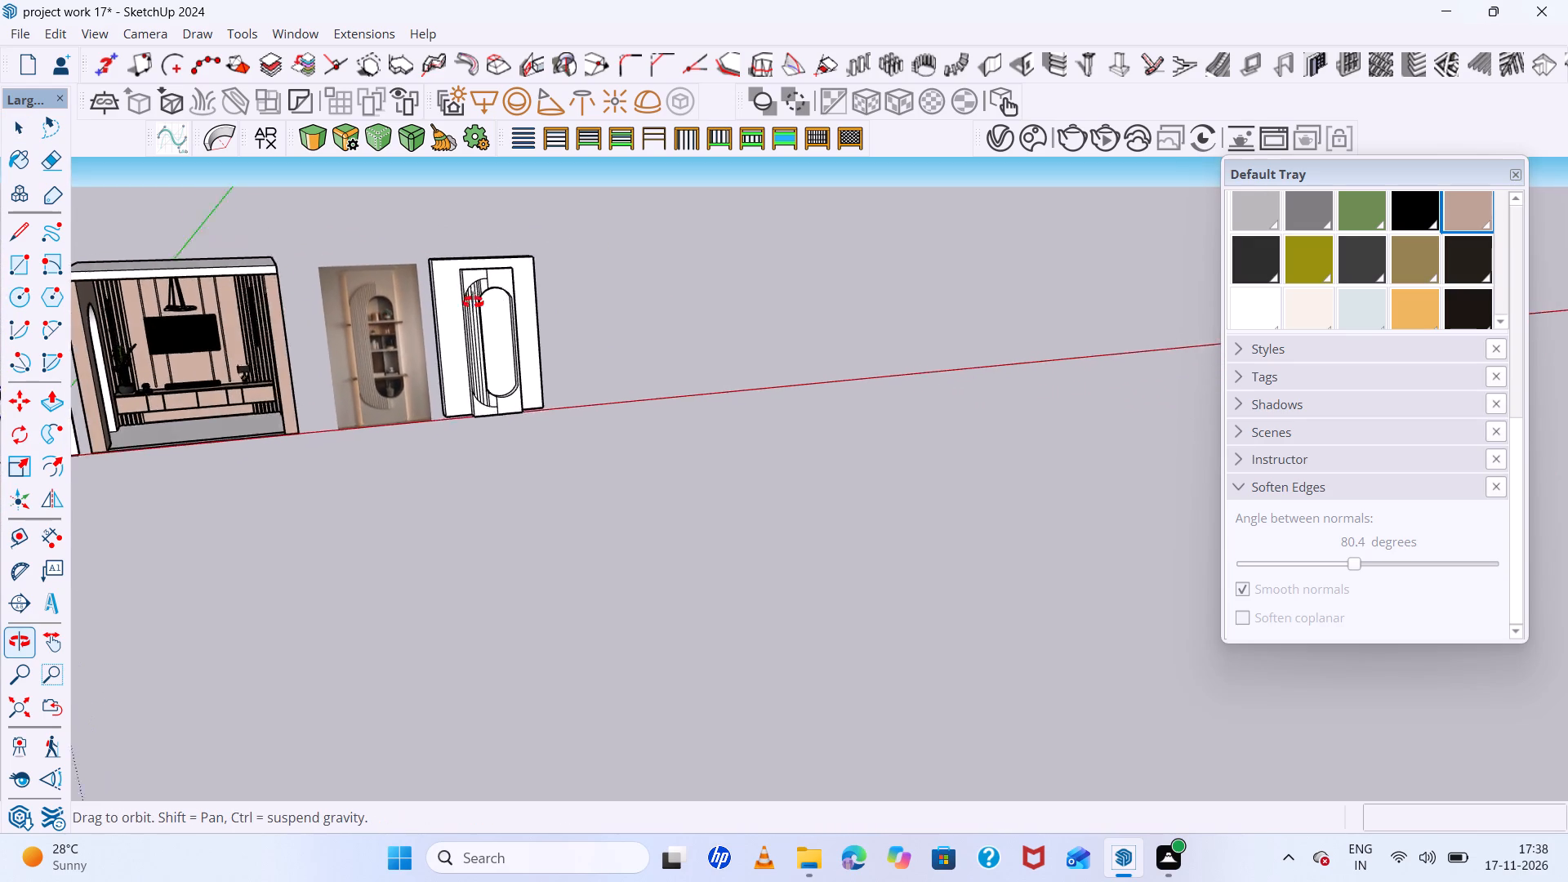
middle_drag(473, 302, 648, 330)
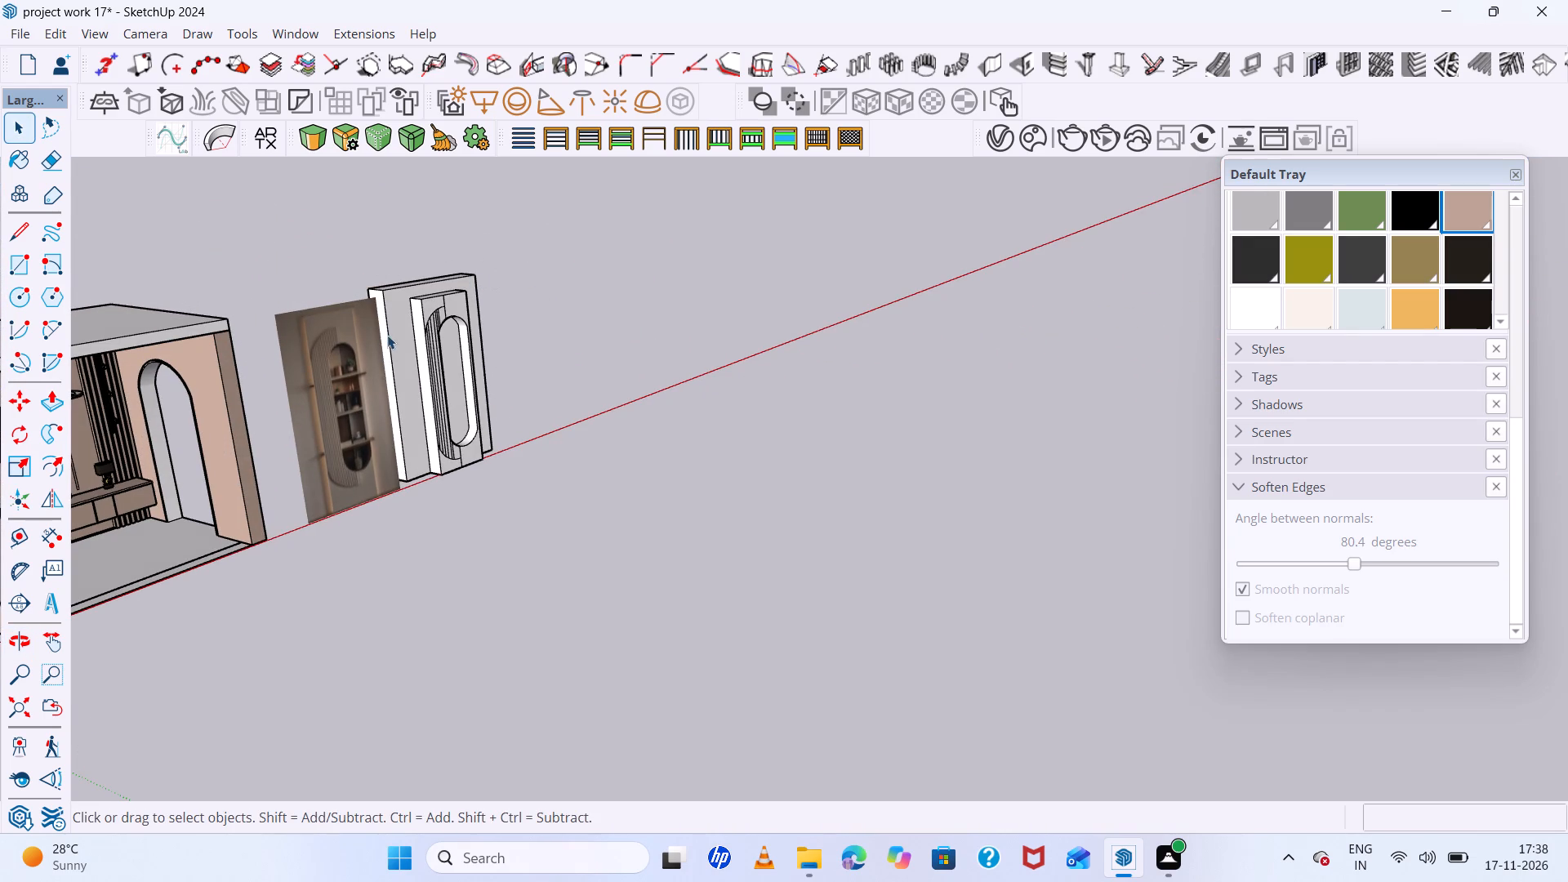
scroll(307, 409, up, 16)
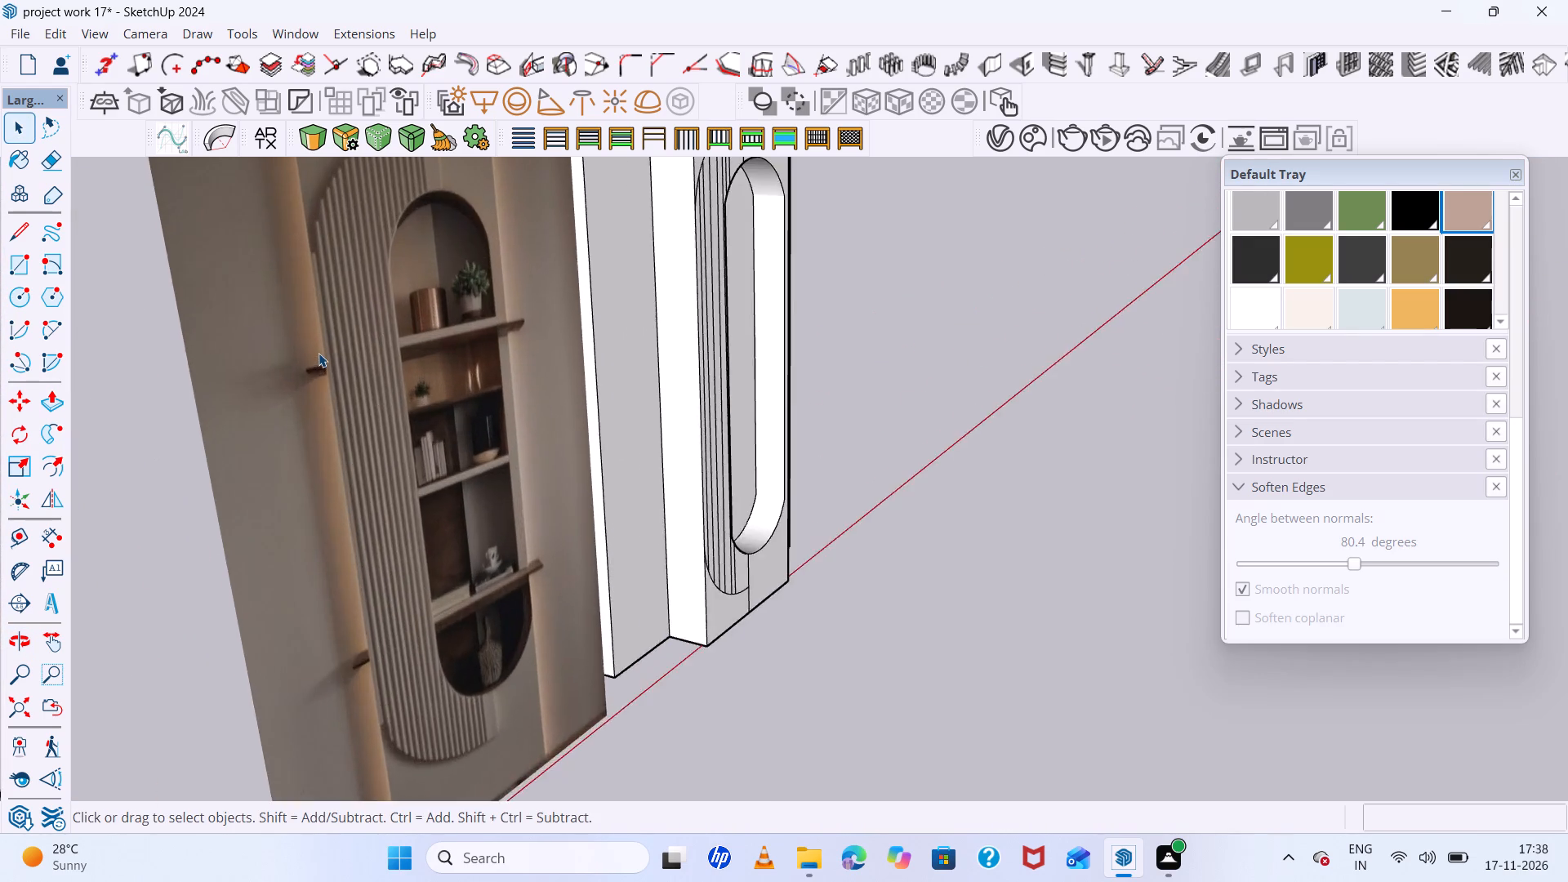
scroll(318, 353, down, 8)
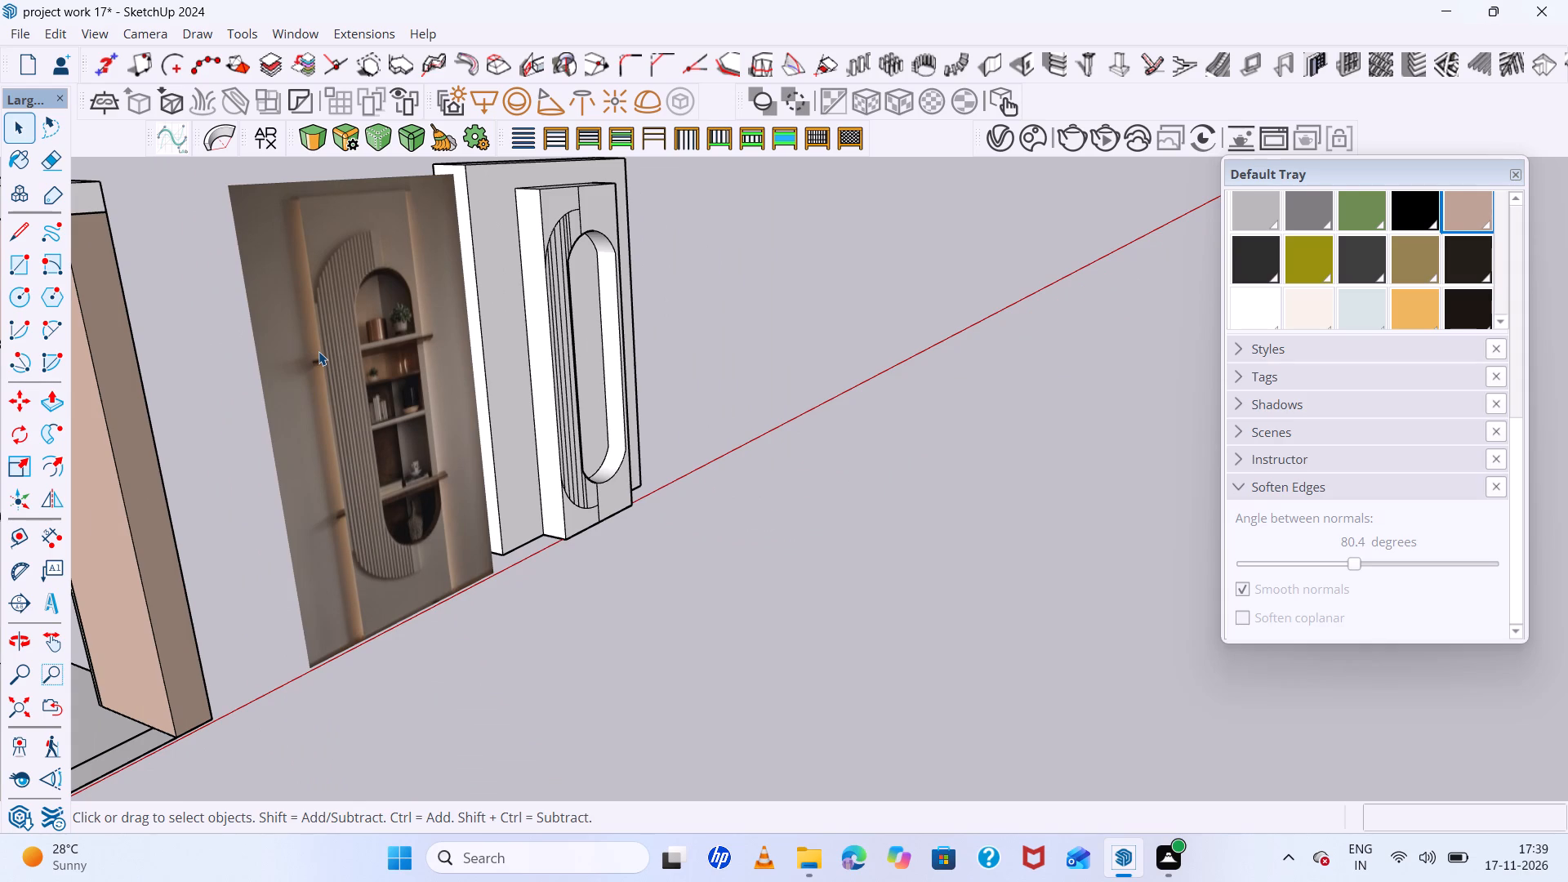
scroll(318, 350, up, 3)
scroll(318, 350, down, 7)
scroll(318, 350, up, 2)
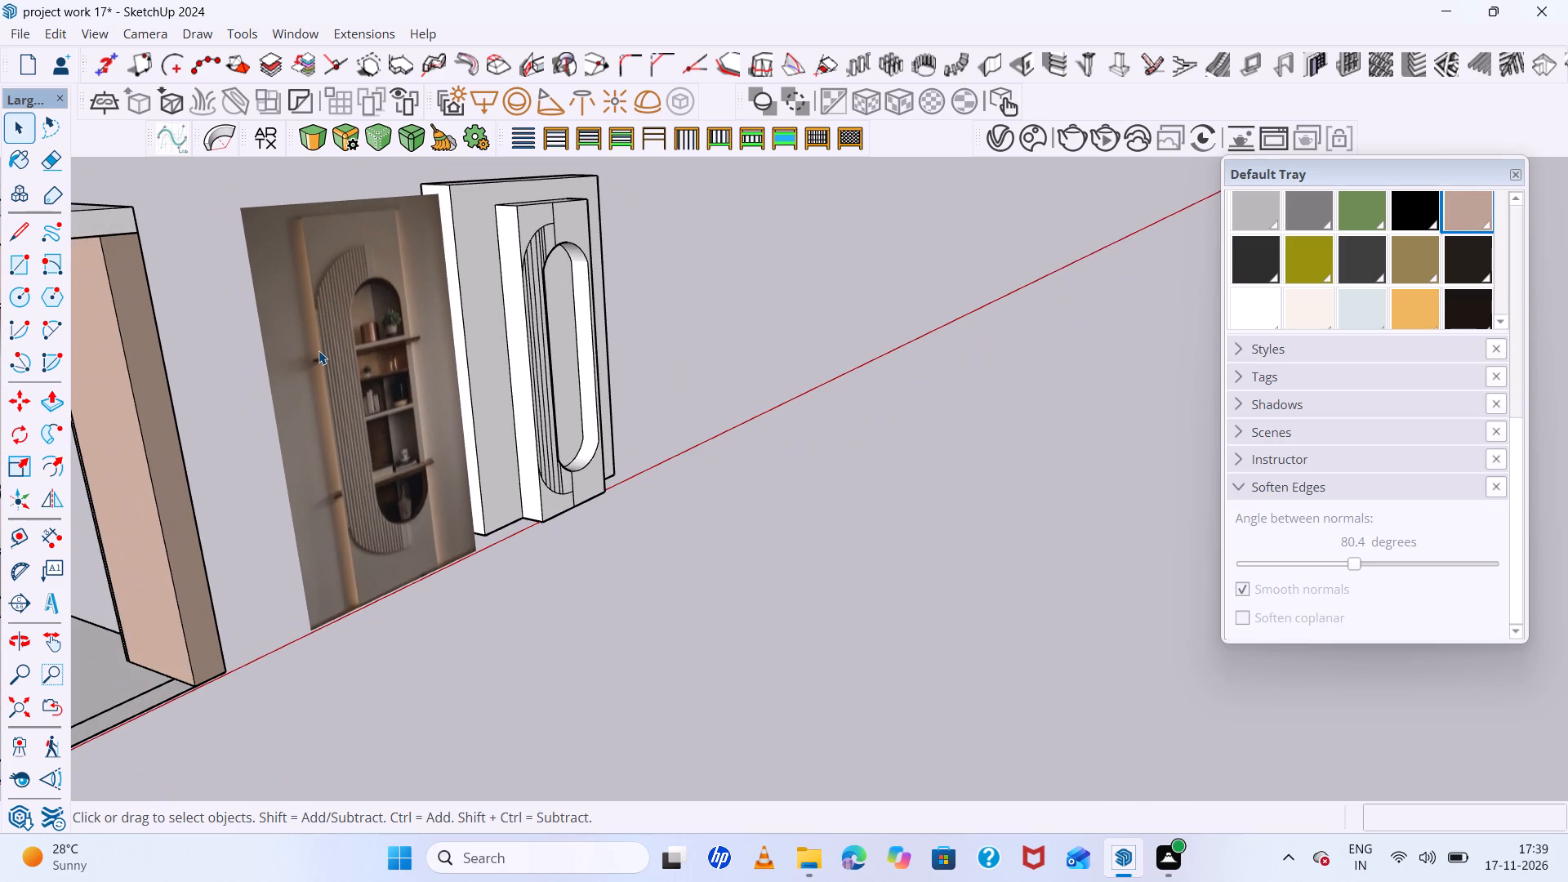
middle_drag(341, 340, 357, 337)
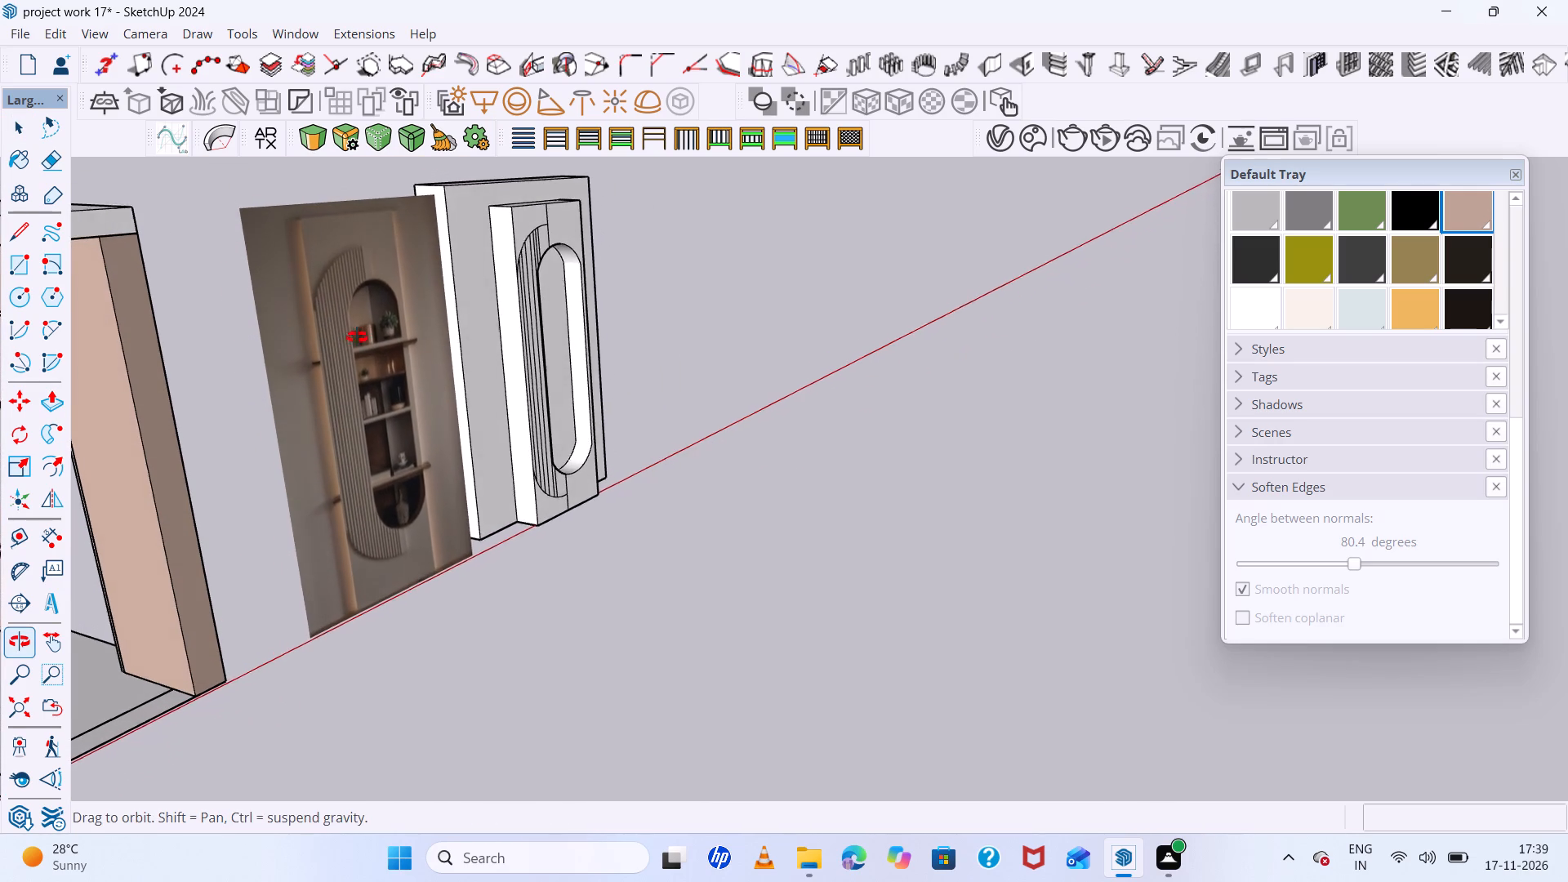
middle_drag(357, 337, 266, 354)
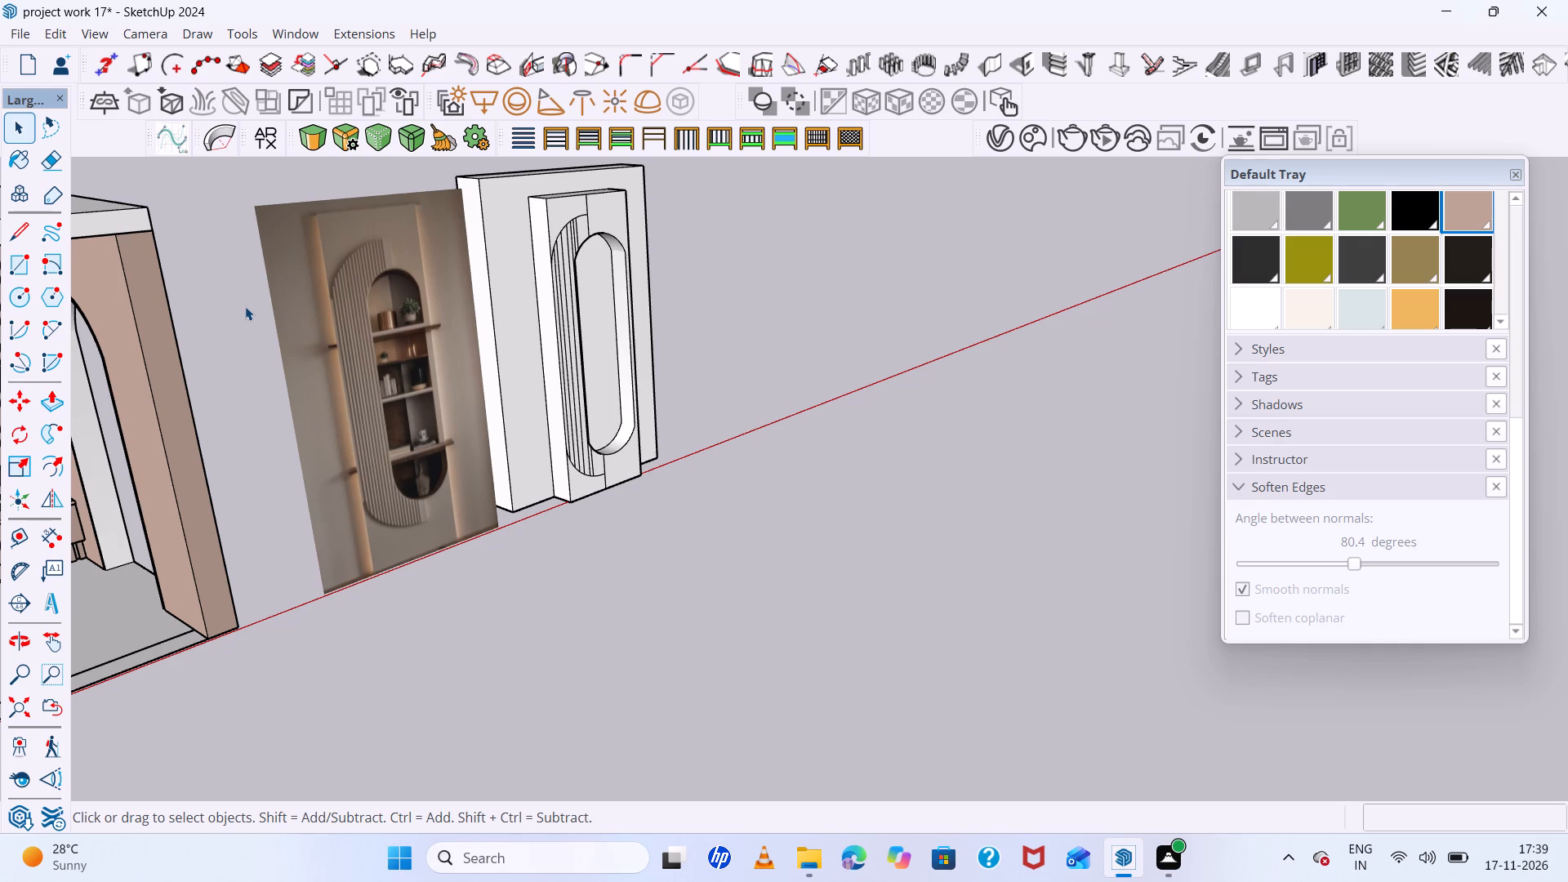
key(r)
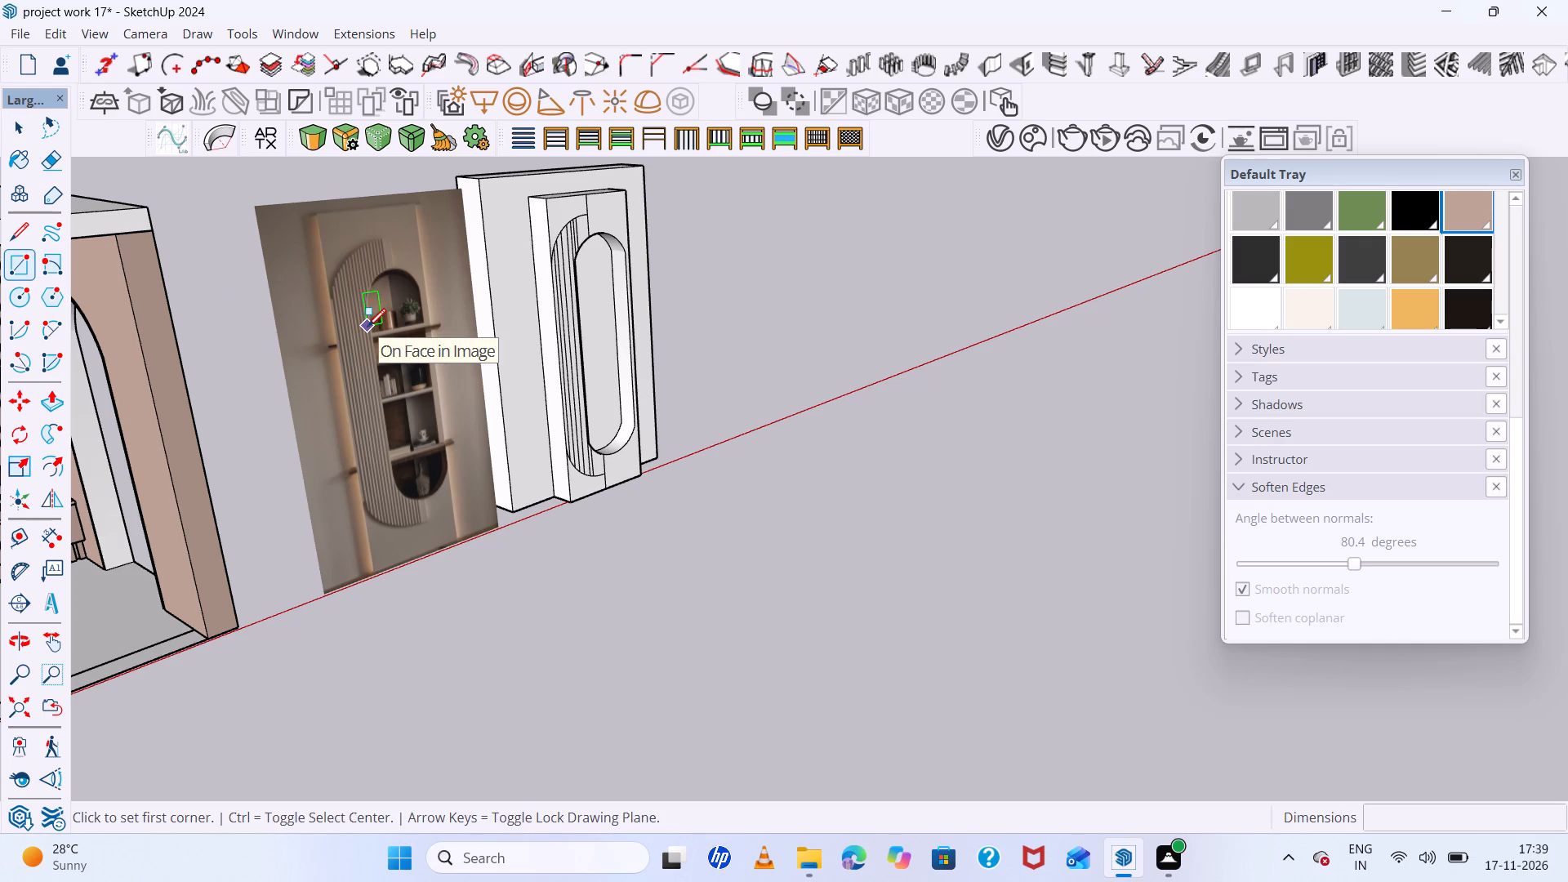
scroll(367, 326, down, 2)
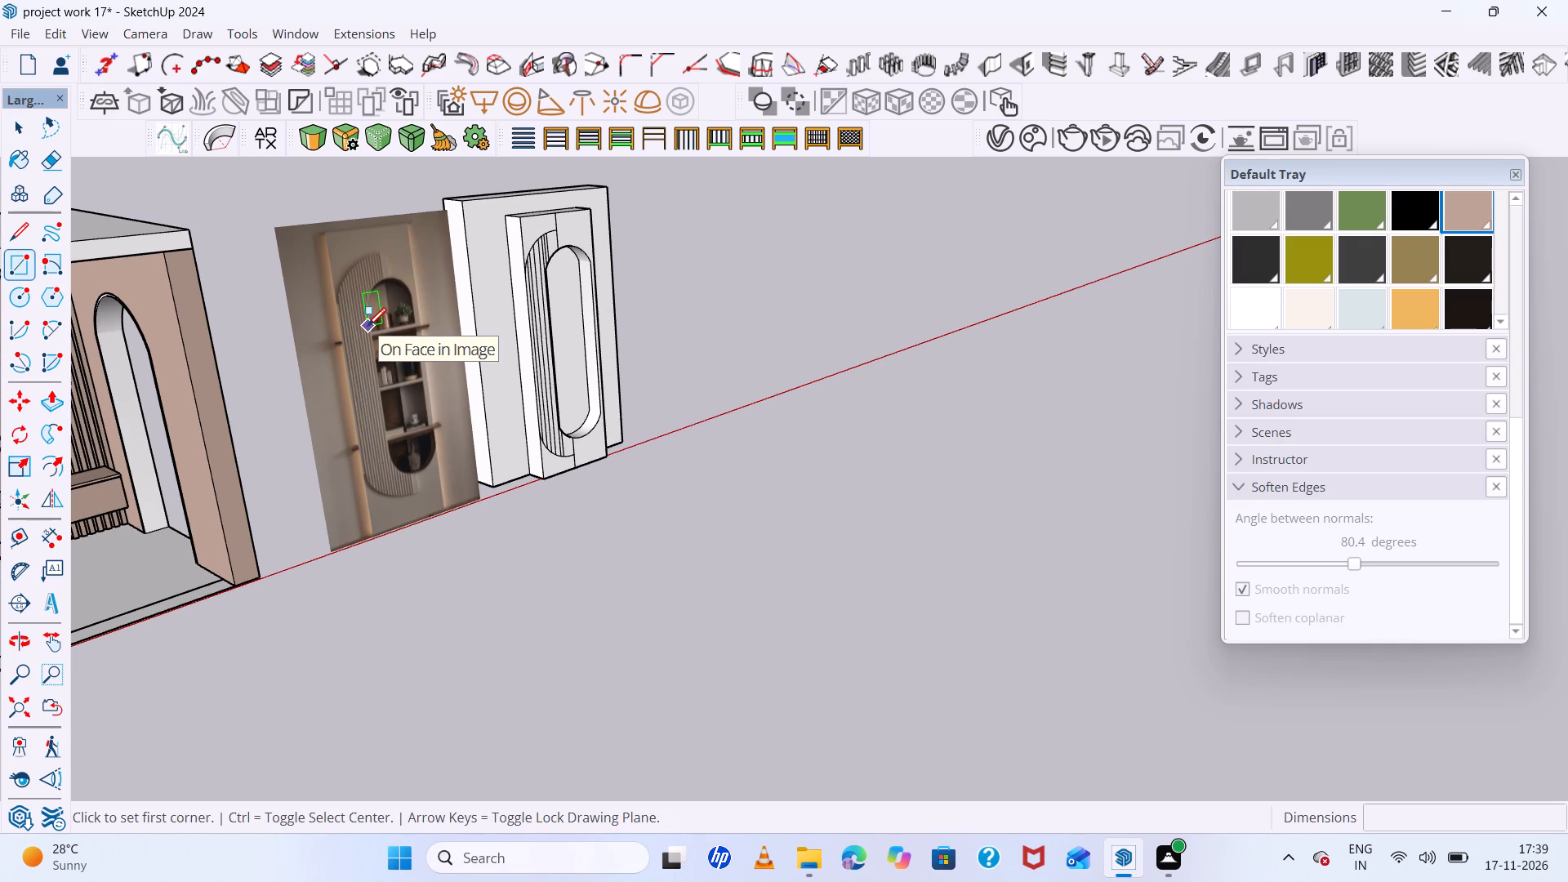
scroll(367, 326, up, 4)
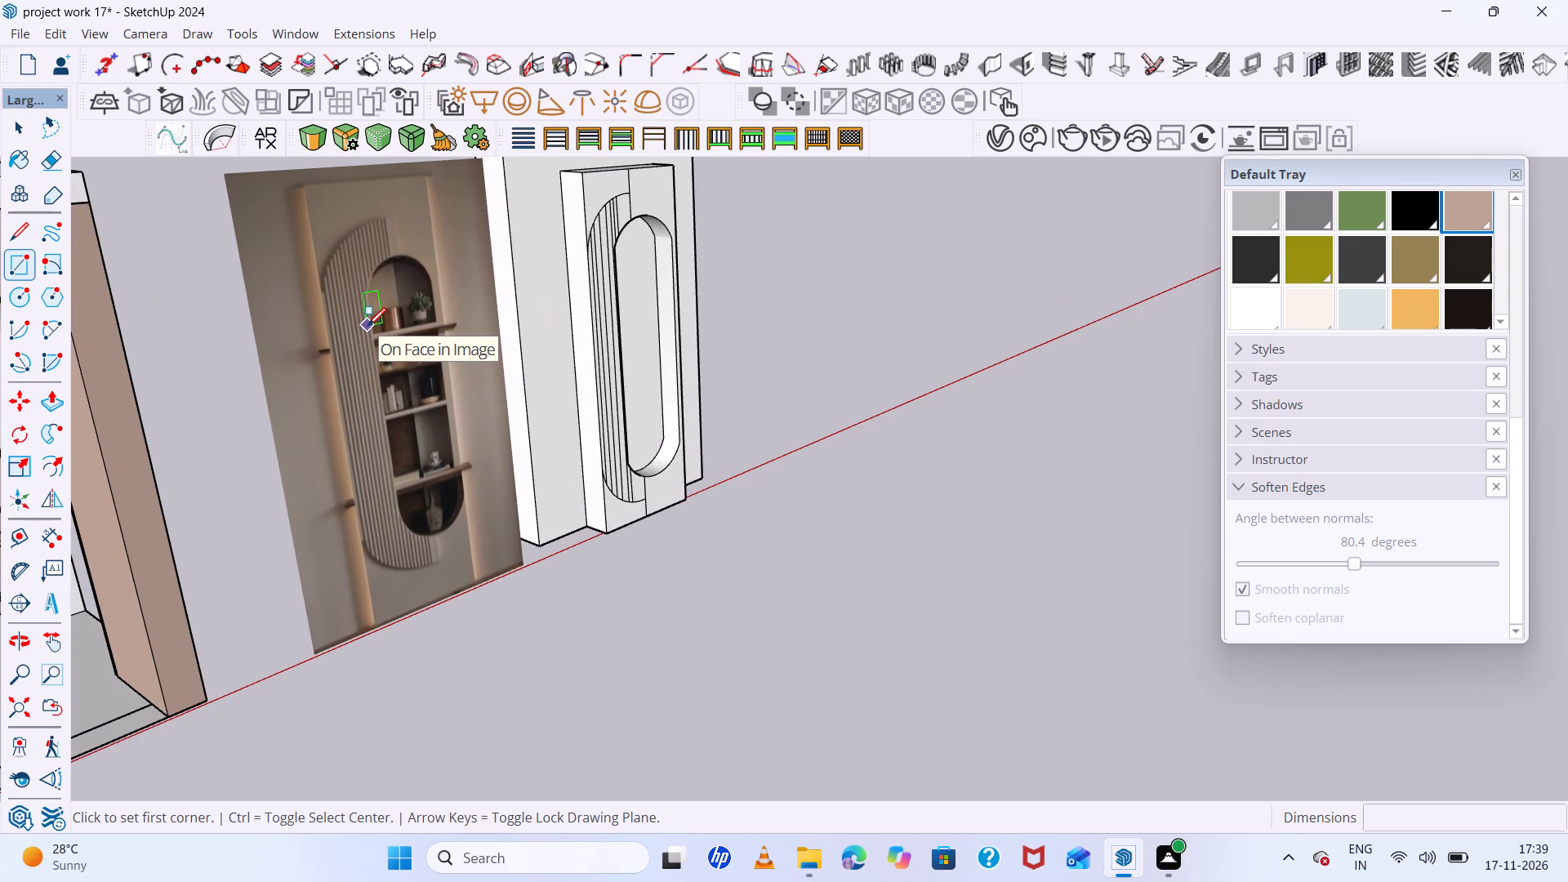
scroll(367, 326, up, 2)
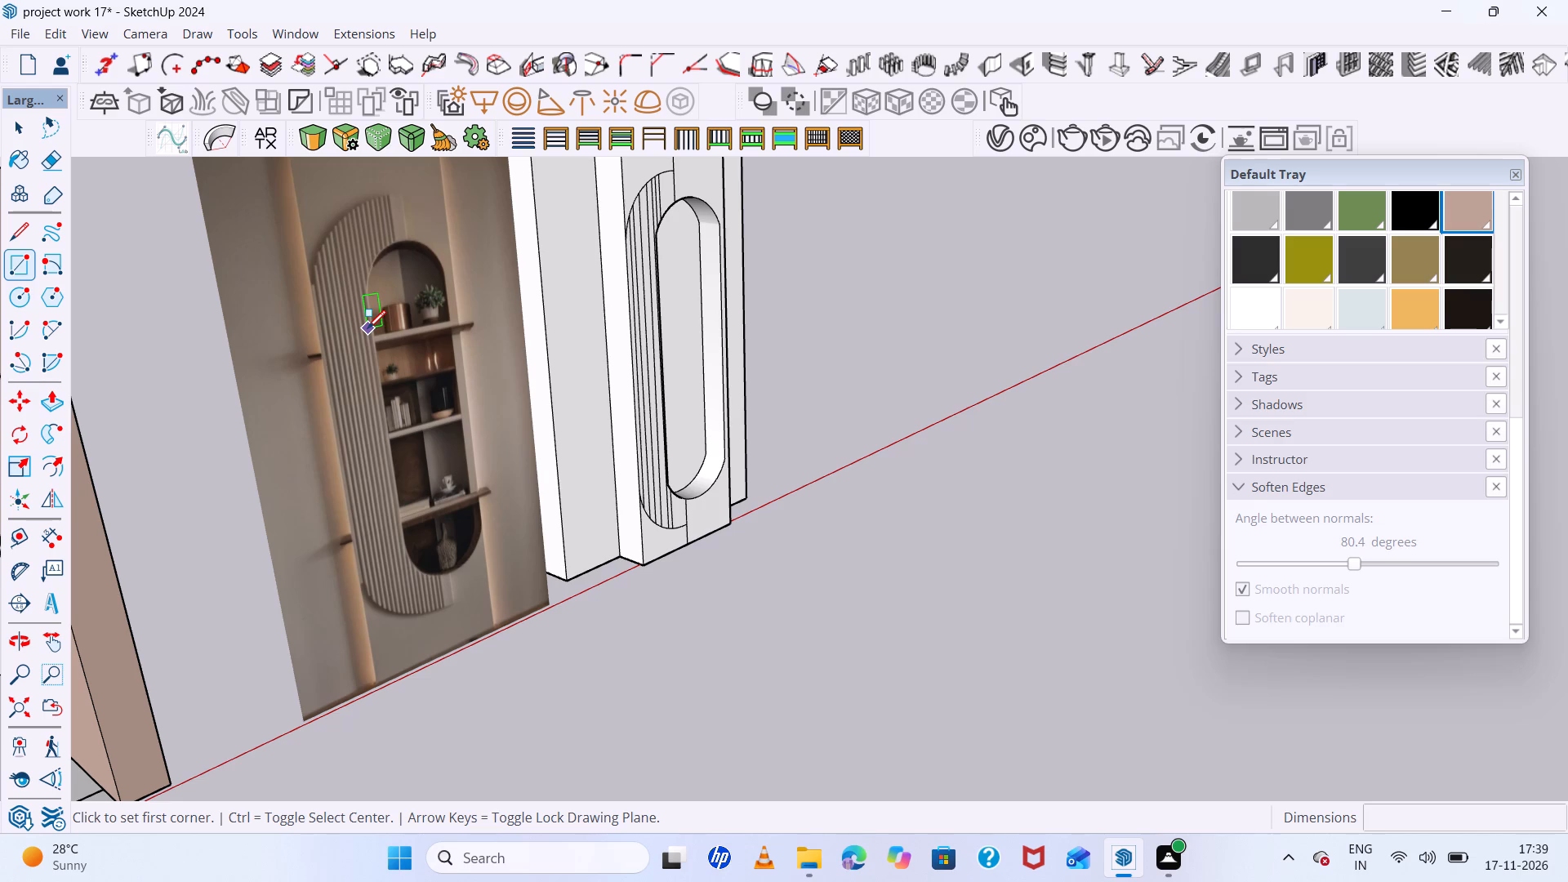
scroll(367, 328, down, 7)
scroll(367, 328, up, 6)
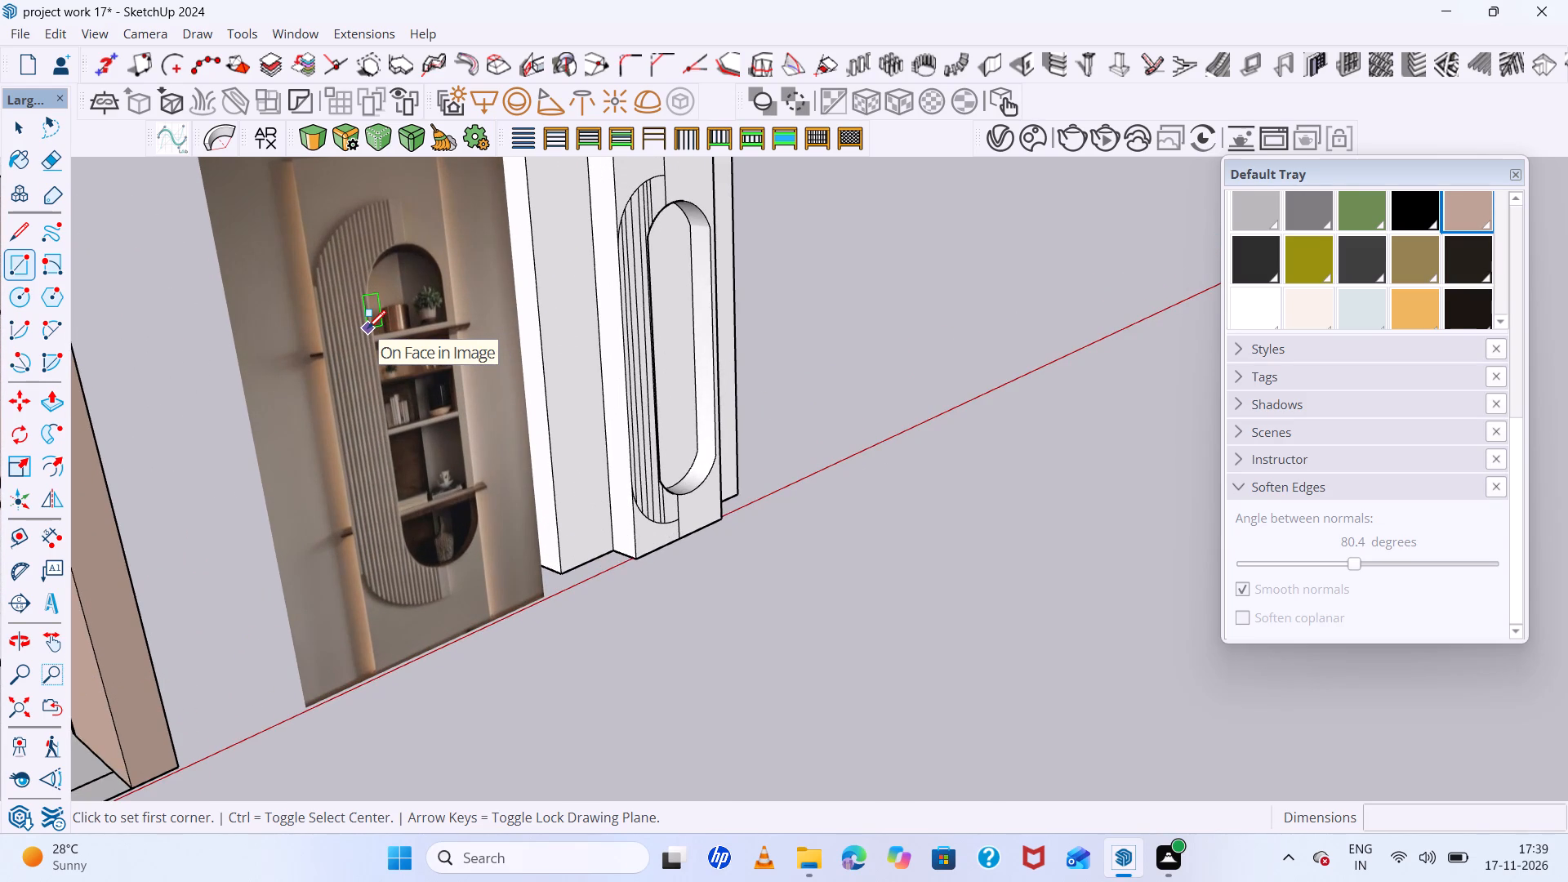
scroll(367, 328, down, 7)
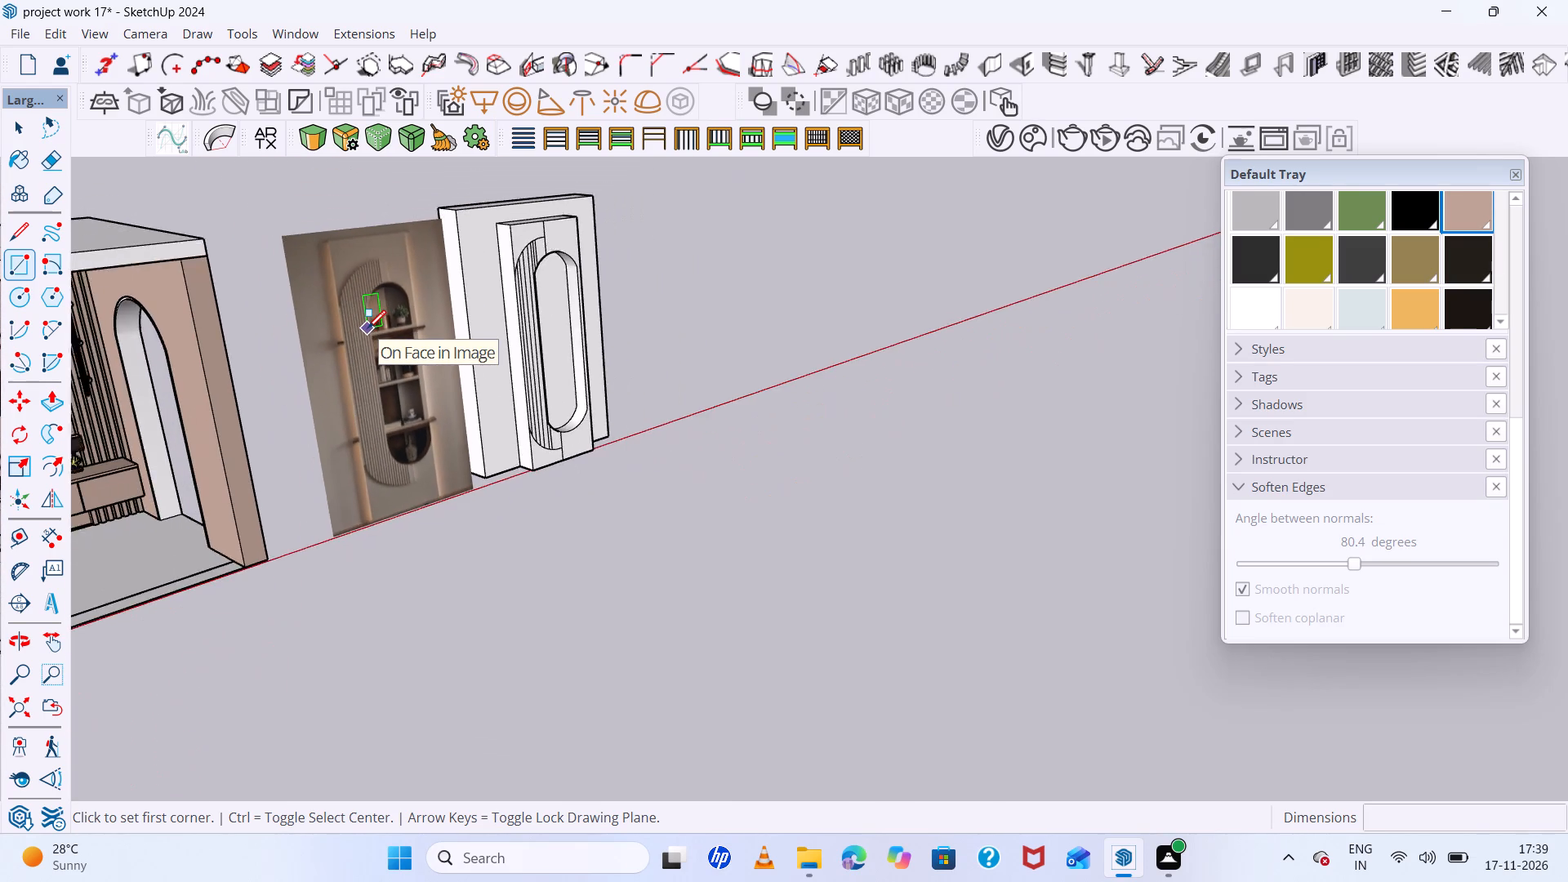
scroll(367, 328, down, 1)
middle_drag(367, 330, 327, 278)
scroll(418, 275, up, 9)
scroll(420, 276, down, 8)
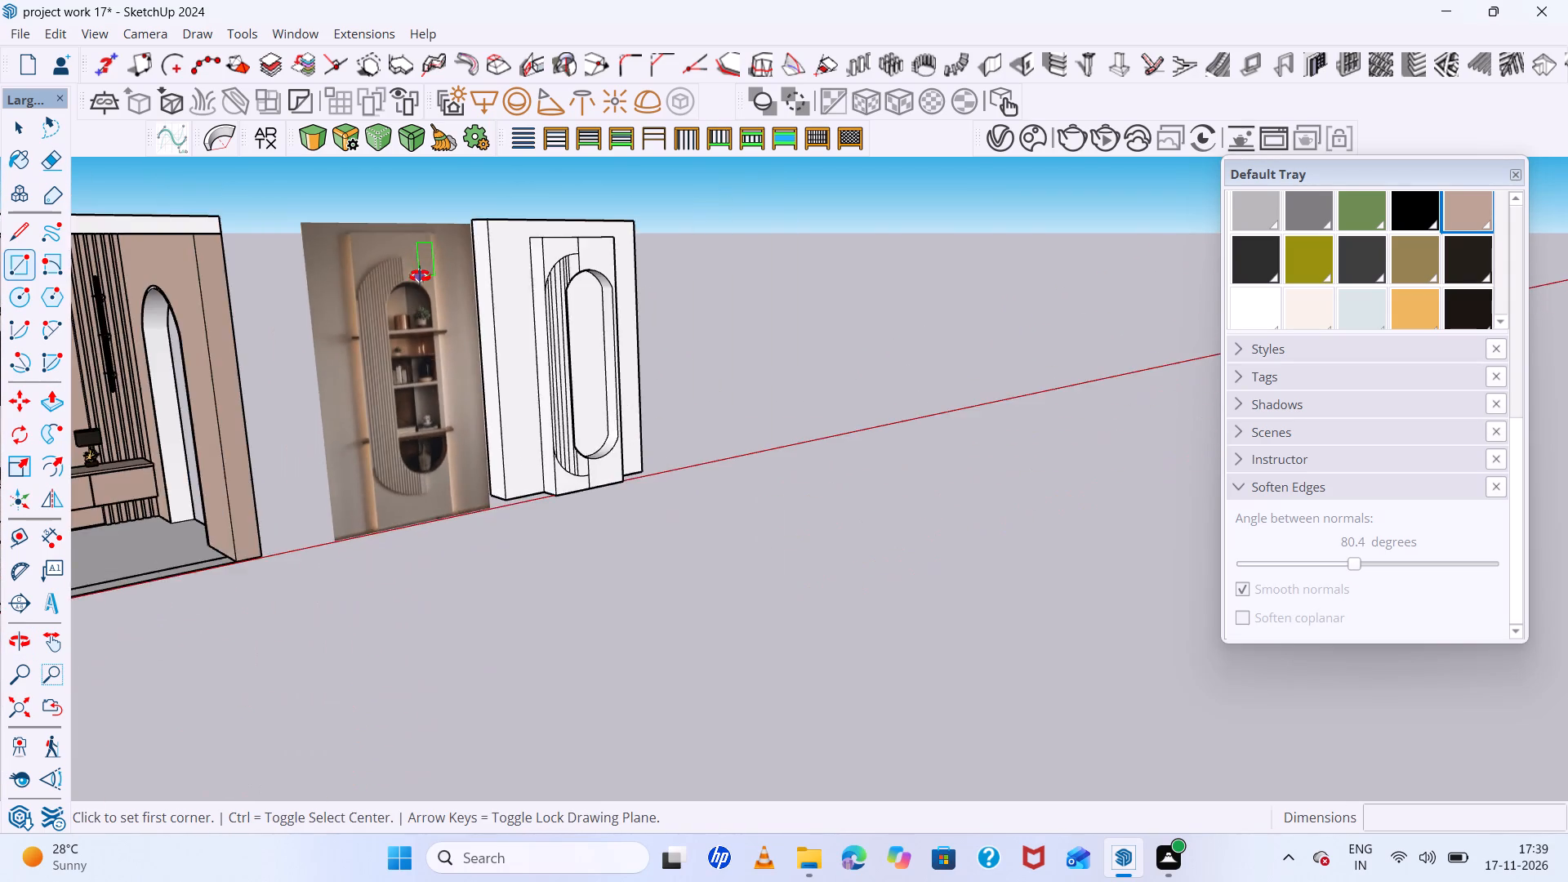
middle_drag(420, 276, 146, 303)
scroll(480, 261, up, 8)
scroll(480, 261, down, 8)
middle_drag(490, 256, 674, 195)
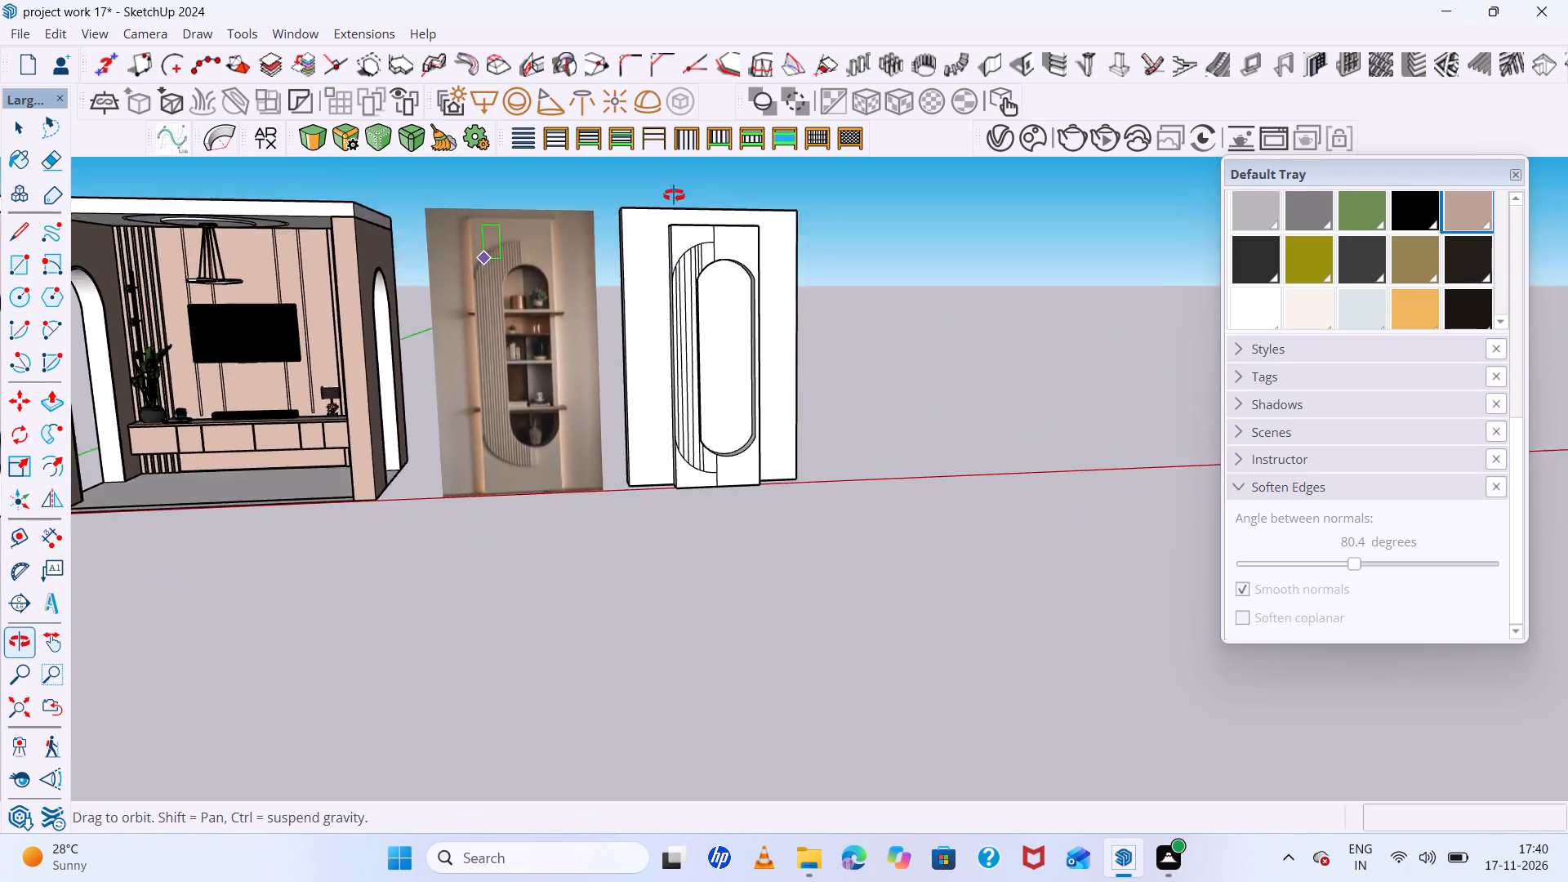
middle_drag(674, 195, 388, 207)
scroll(388, 207, up, 7)
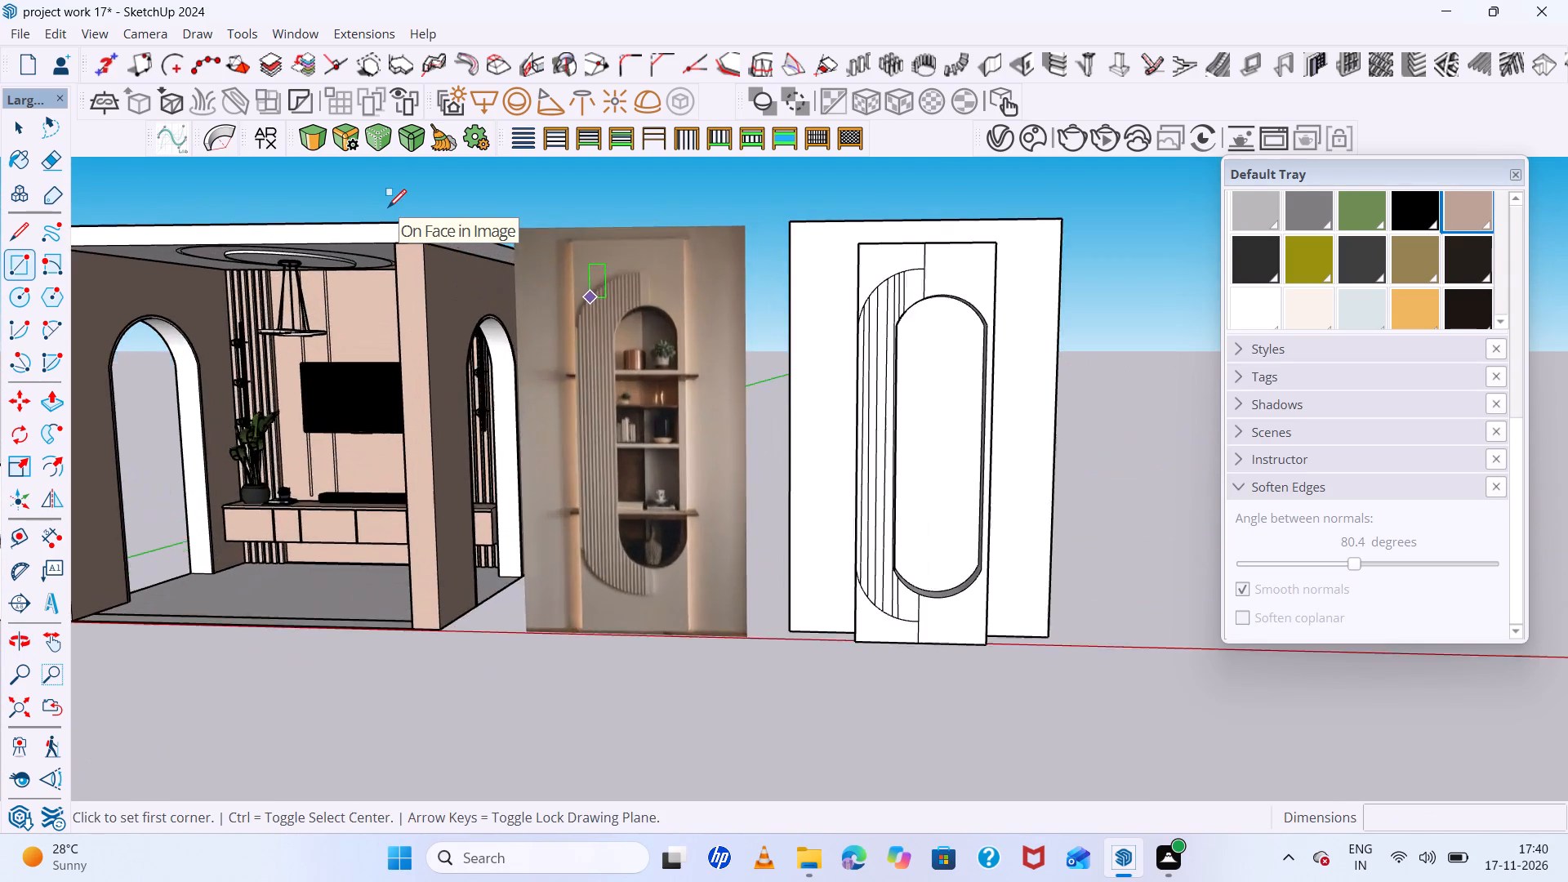
scroll(388, 207, down, 6)
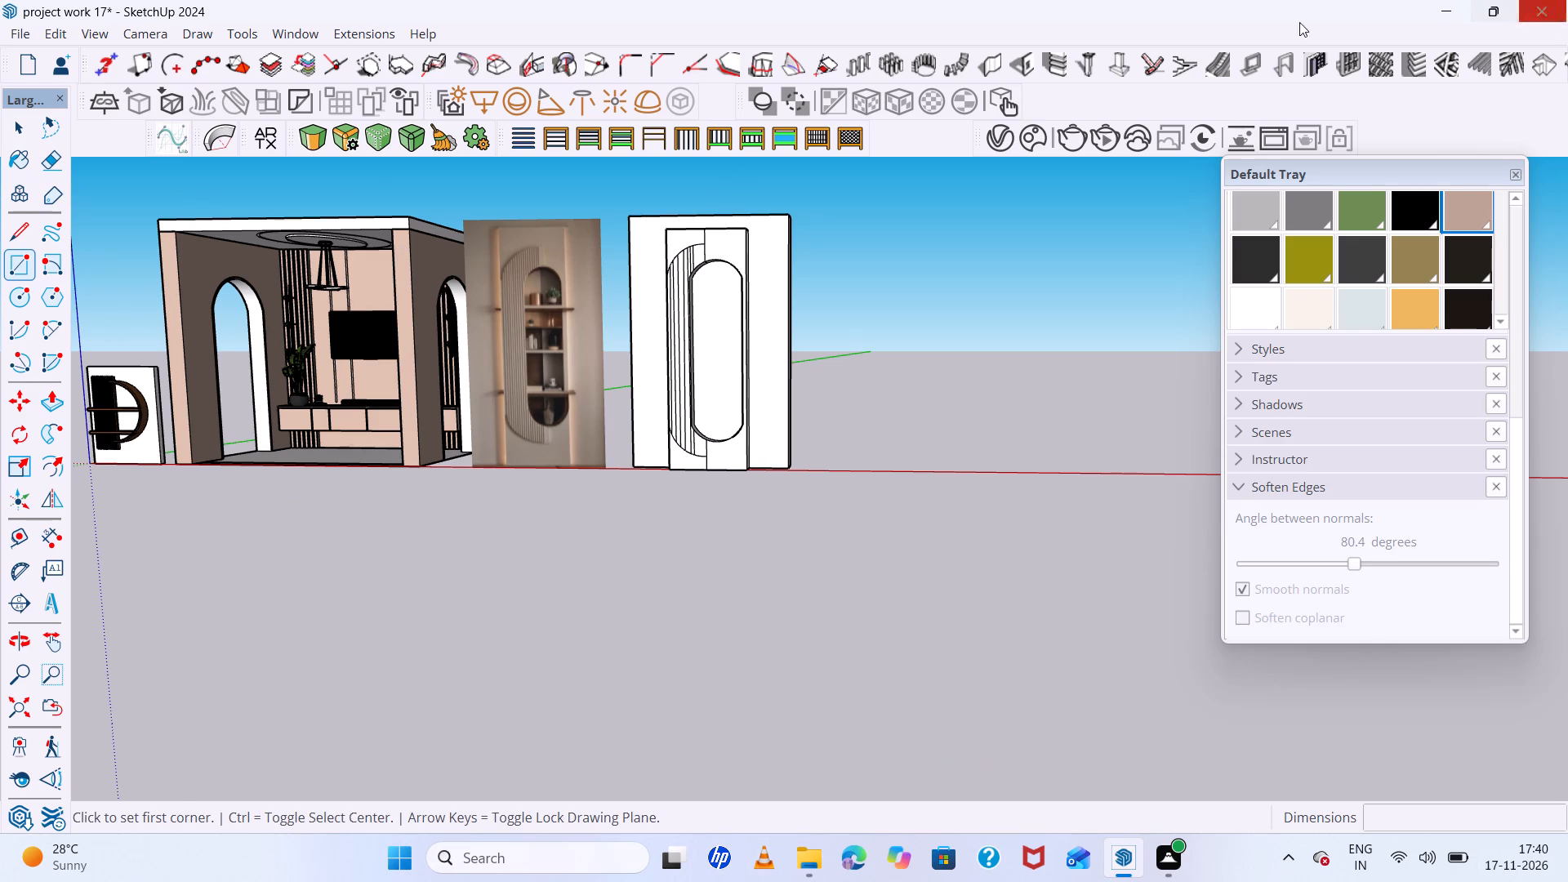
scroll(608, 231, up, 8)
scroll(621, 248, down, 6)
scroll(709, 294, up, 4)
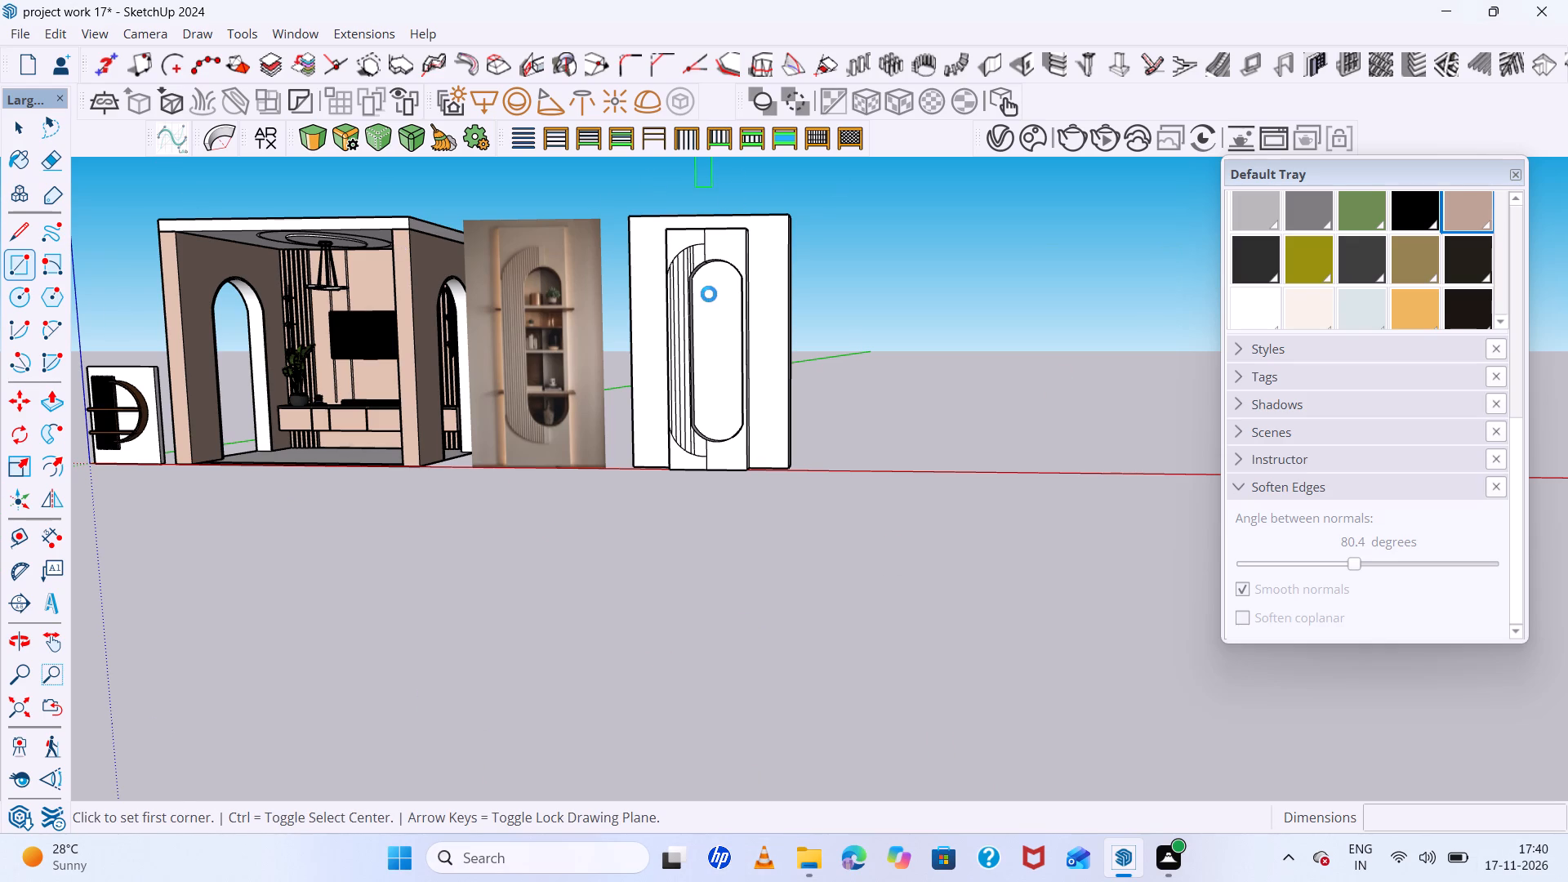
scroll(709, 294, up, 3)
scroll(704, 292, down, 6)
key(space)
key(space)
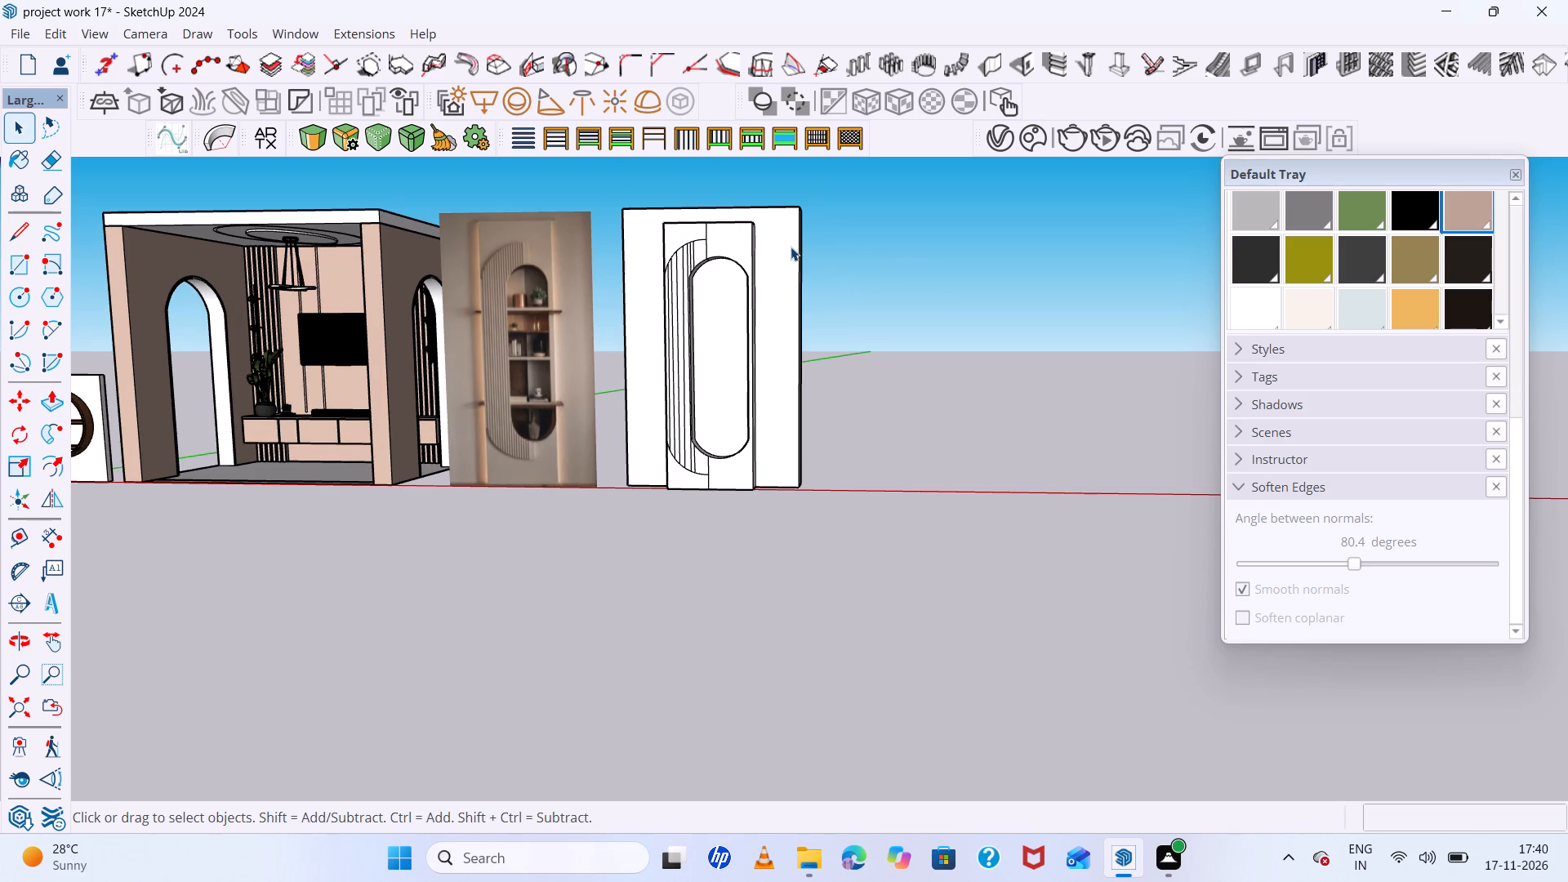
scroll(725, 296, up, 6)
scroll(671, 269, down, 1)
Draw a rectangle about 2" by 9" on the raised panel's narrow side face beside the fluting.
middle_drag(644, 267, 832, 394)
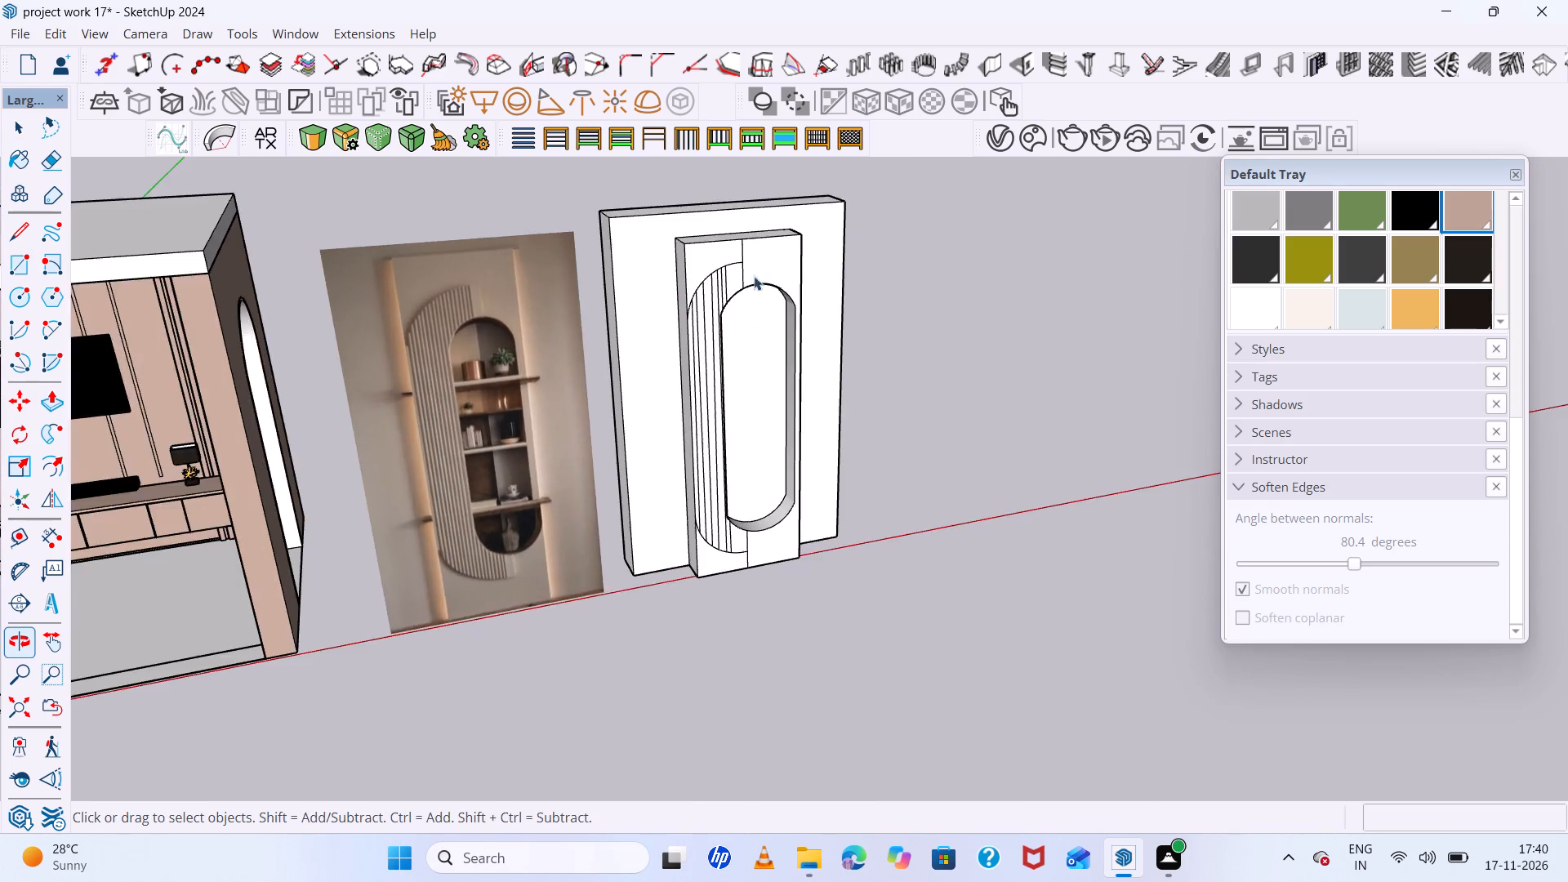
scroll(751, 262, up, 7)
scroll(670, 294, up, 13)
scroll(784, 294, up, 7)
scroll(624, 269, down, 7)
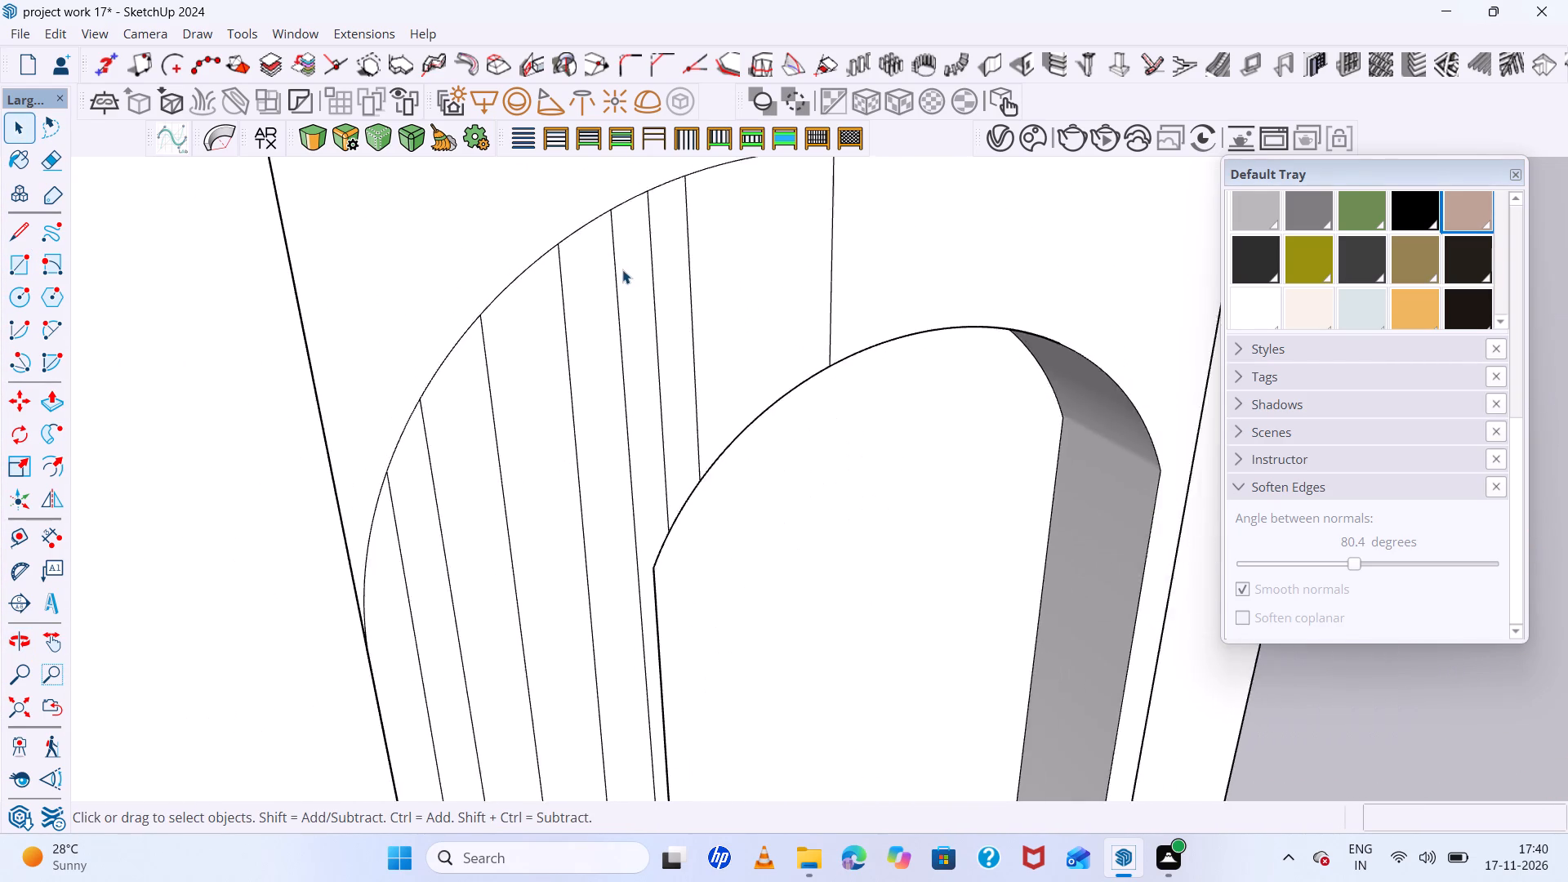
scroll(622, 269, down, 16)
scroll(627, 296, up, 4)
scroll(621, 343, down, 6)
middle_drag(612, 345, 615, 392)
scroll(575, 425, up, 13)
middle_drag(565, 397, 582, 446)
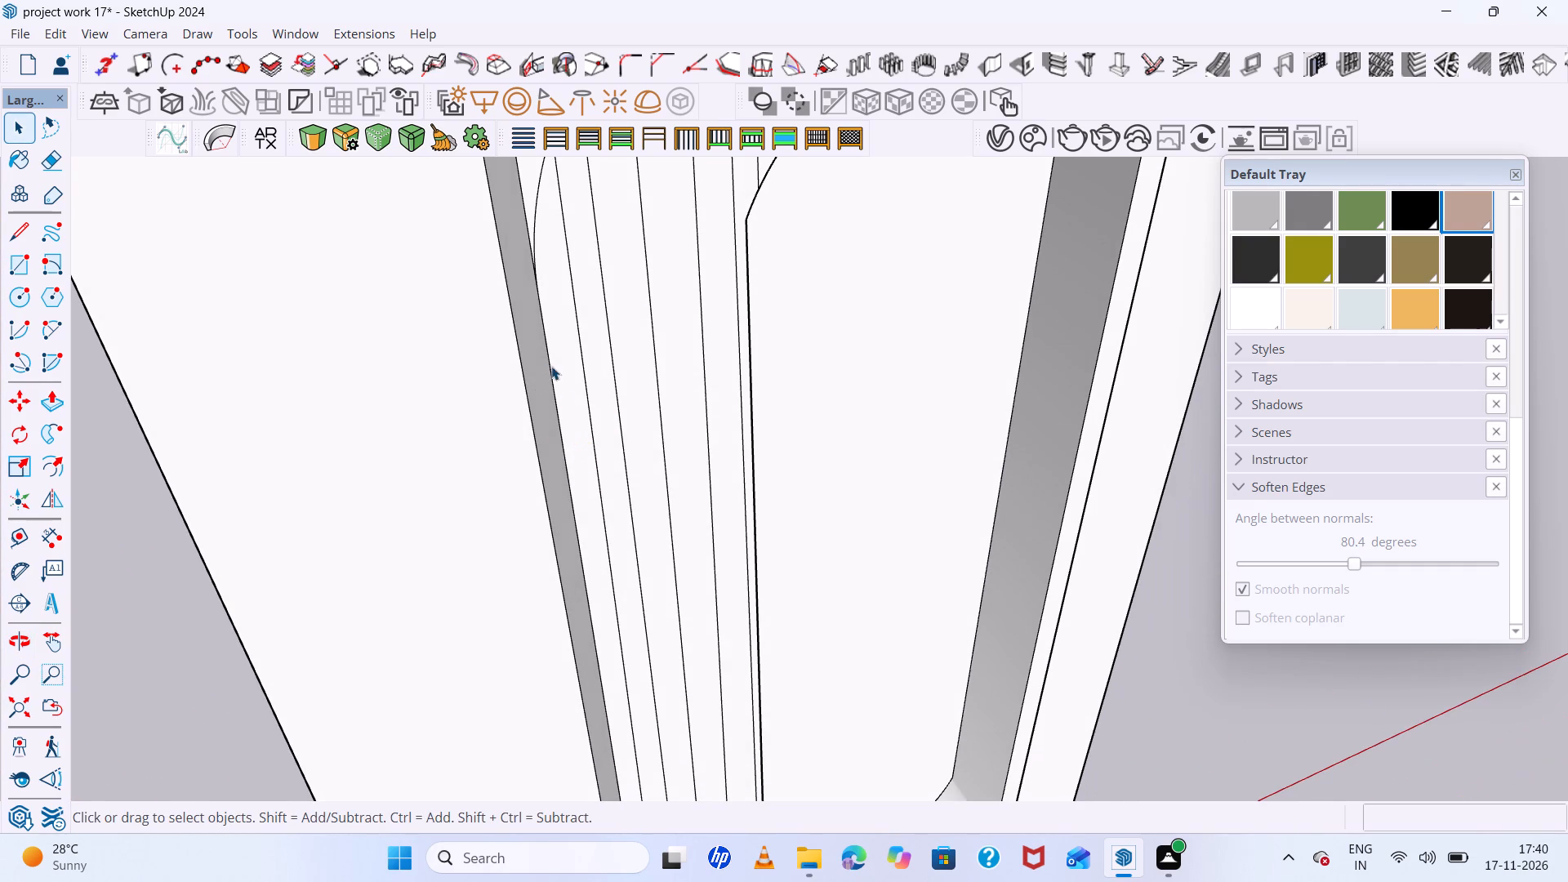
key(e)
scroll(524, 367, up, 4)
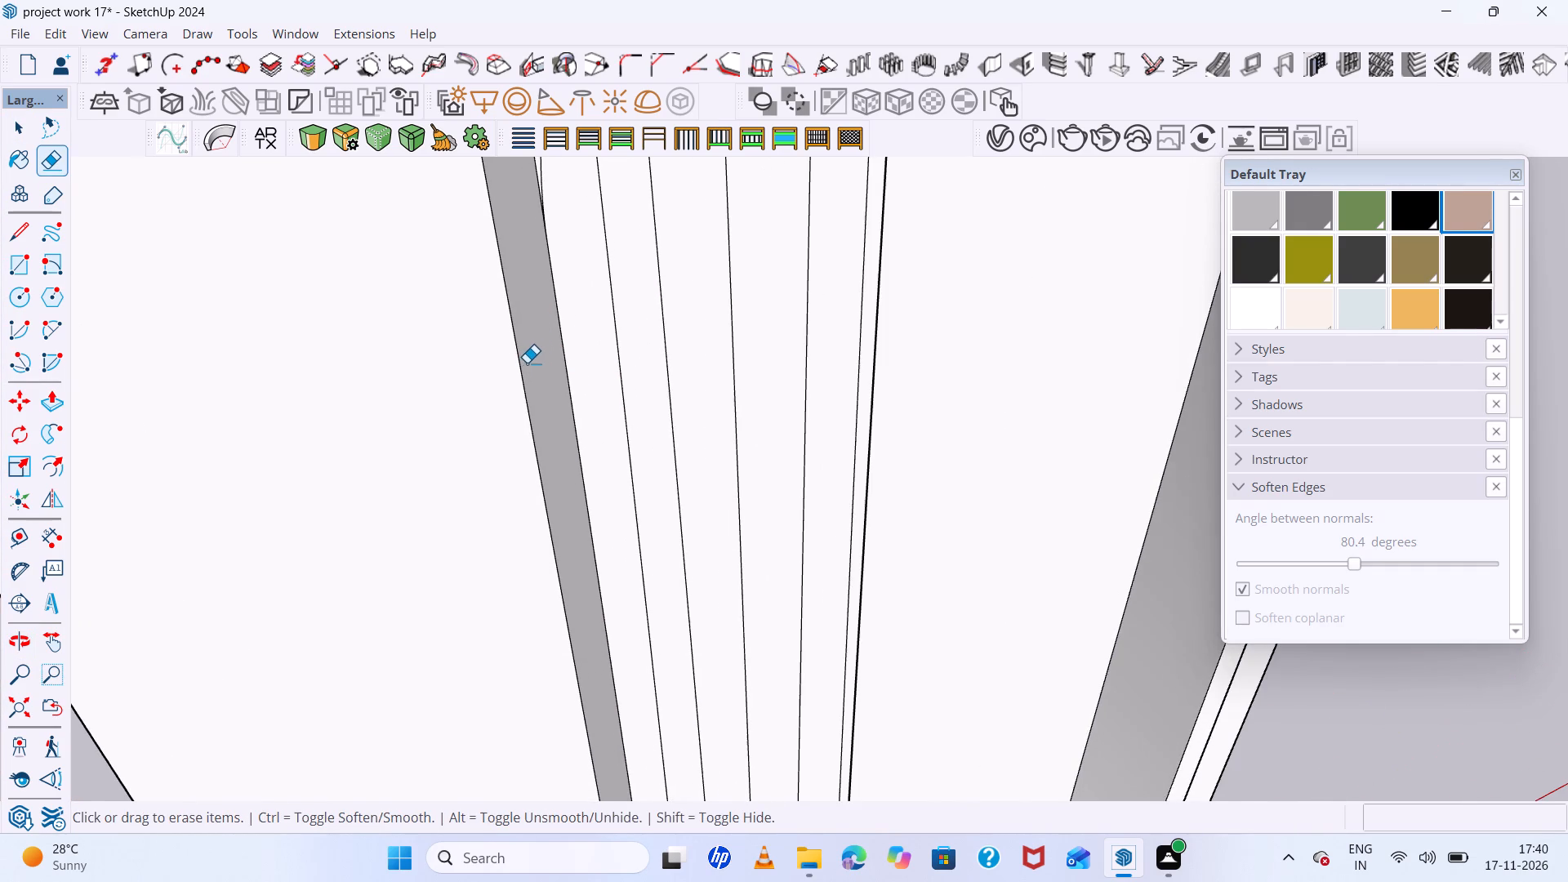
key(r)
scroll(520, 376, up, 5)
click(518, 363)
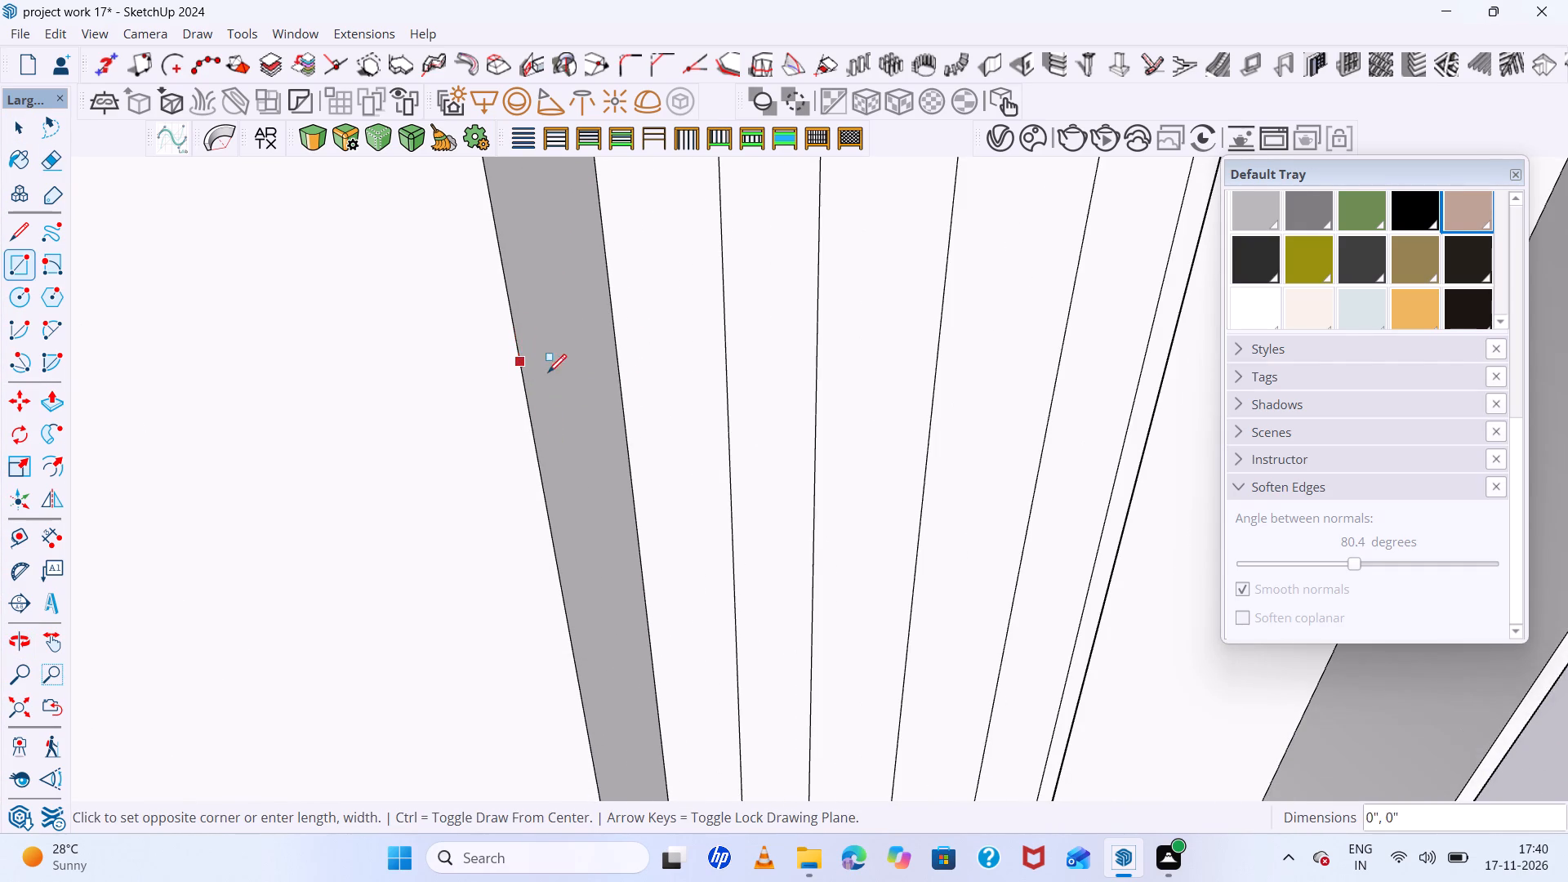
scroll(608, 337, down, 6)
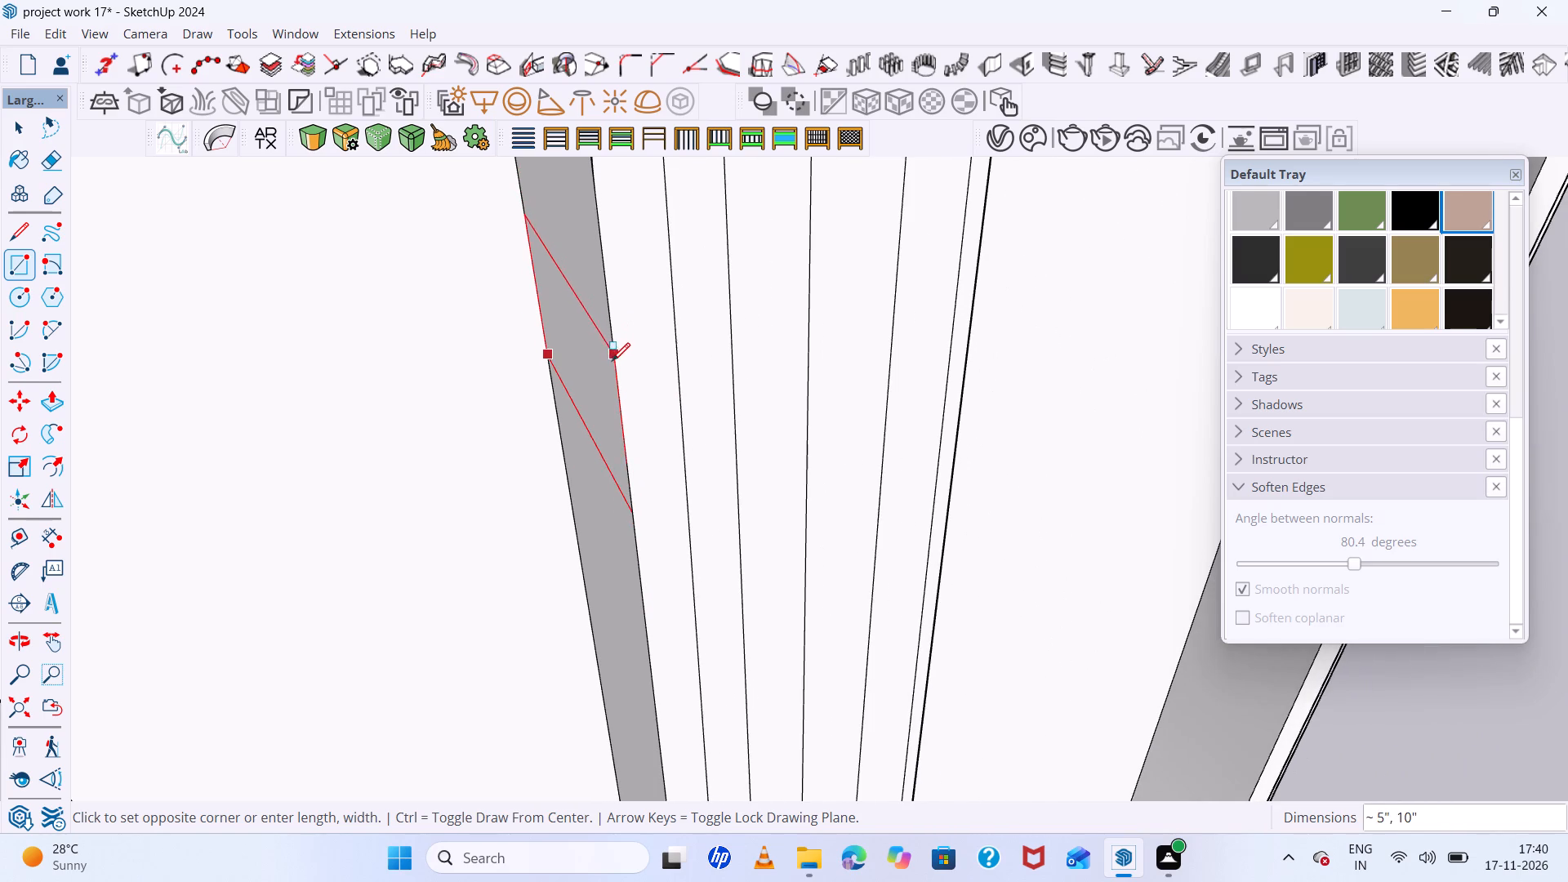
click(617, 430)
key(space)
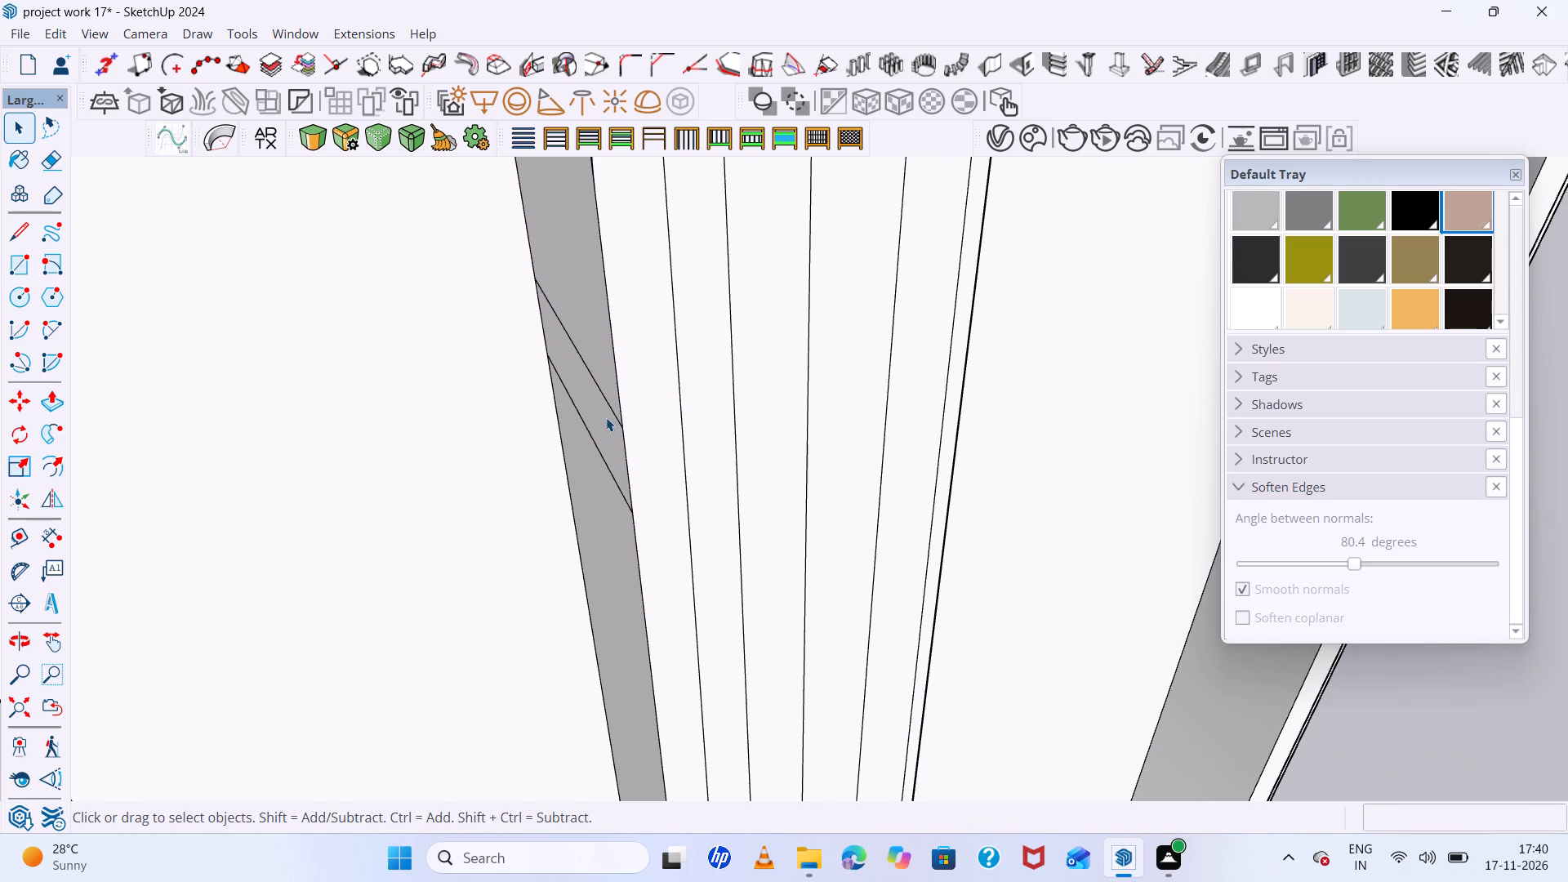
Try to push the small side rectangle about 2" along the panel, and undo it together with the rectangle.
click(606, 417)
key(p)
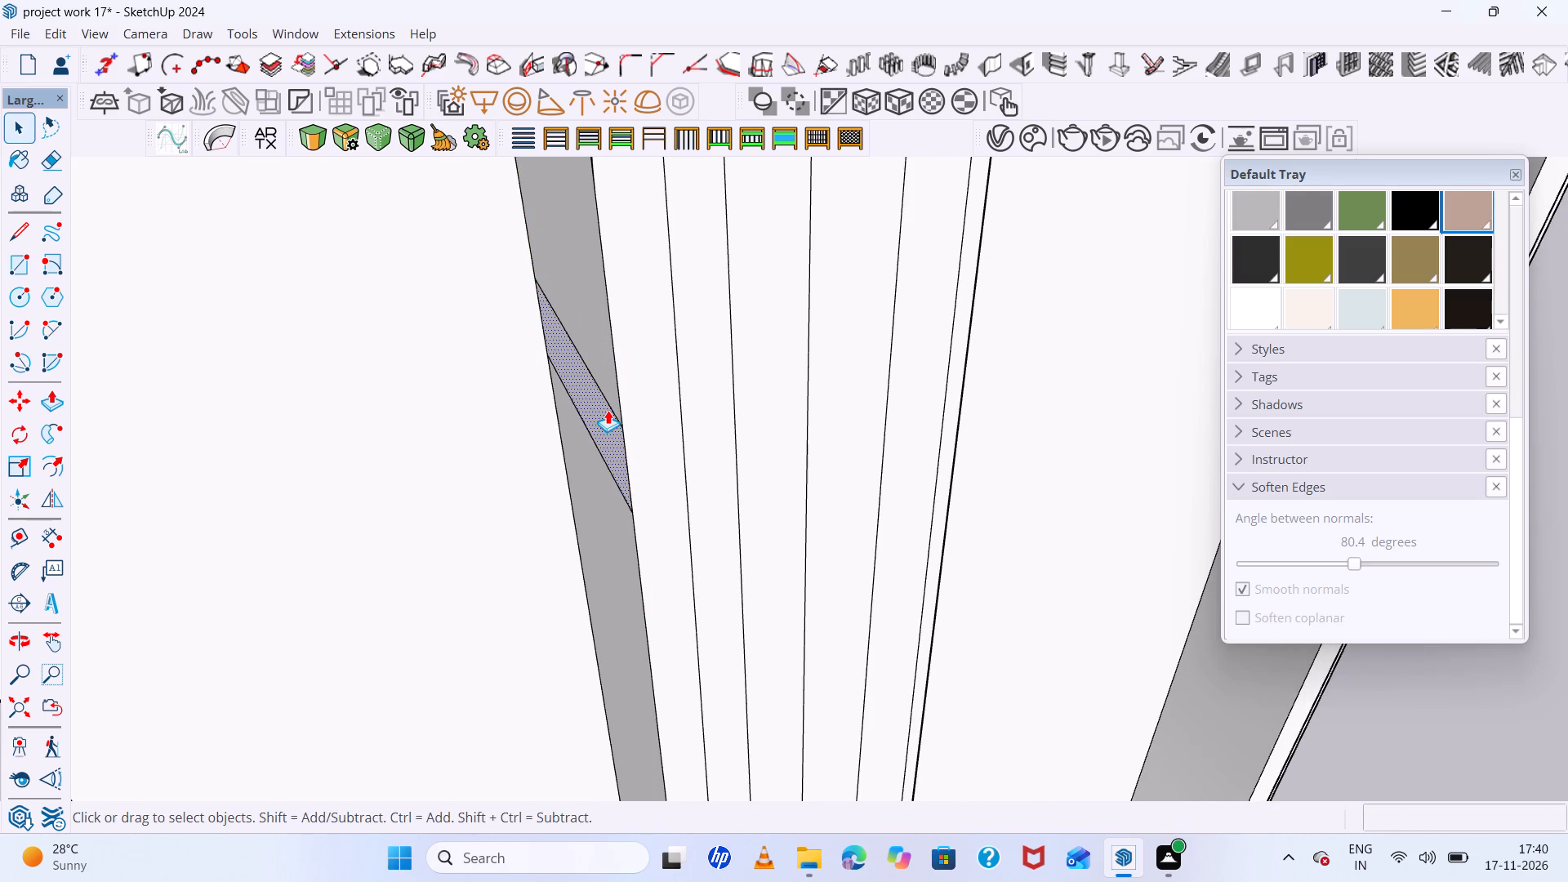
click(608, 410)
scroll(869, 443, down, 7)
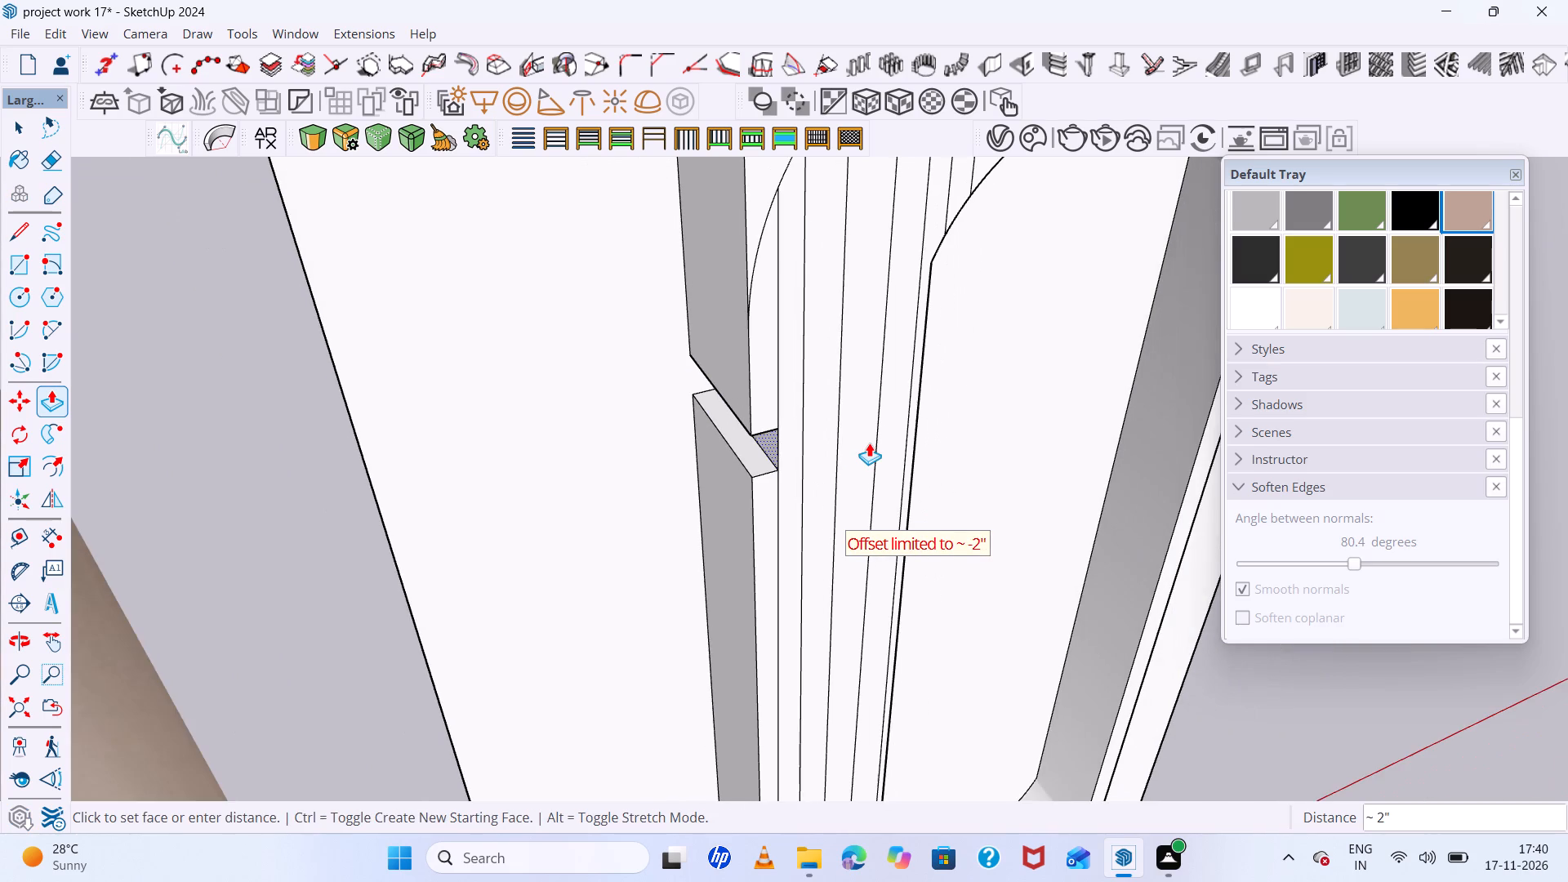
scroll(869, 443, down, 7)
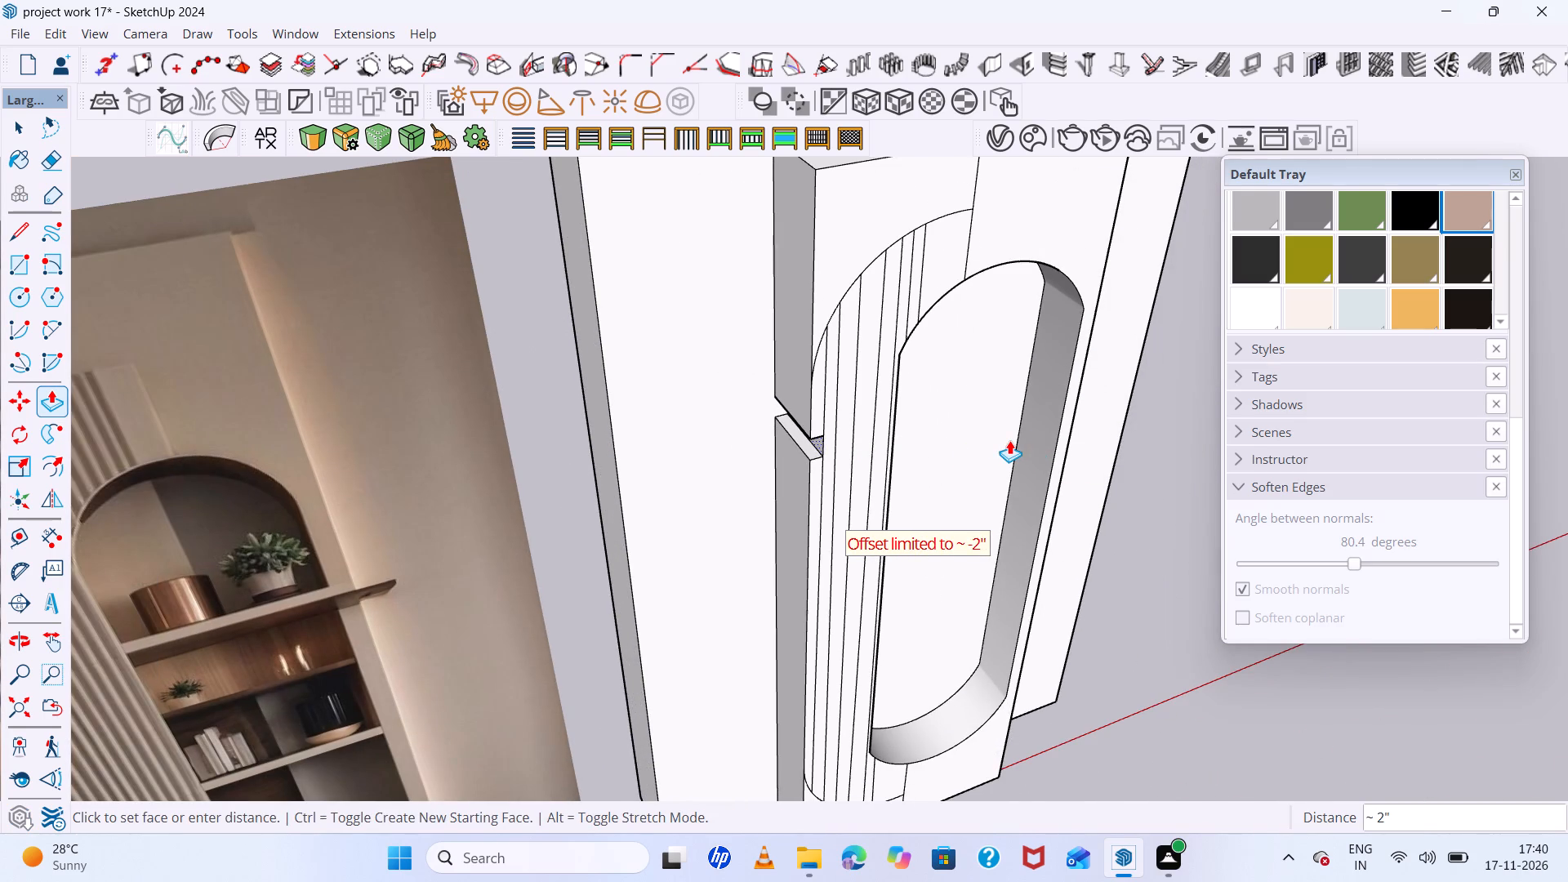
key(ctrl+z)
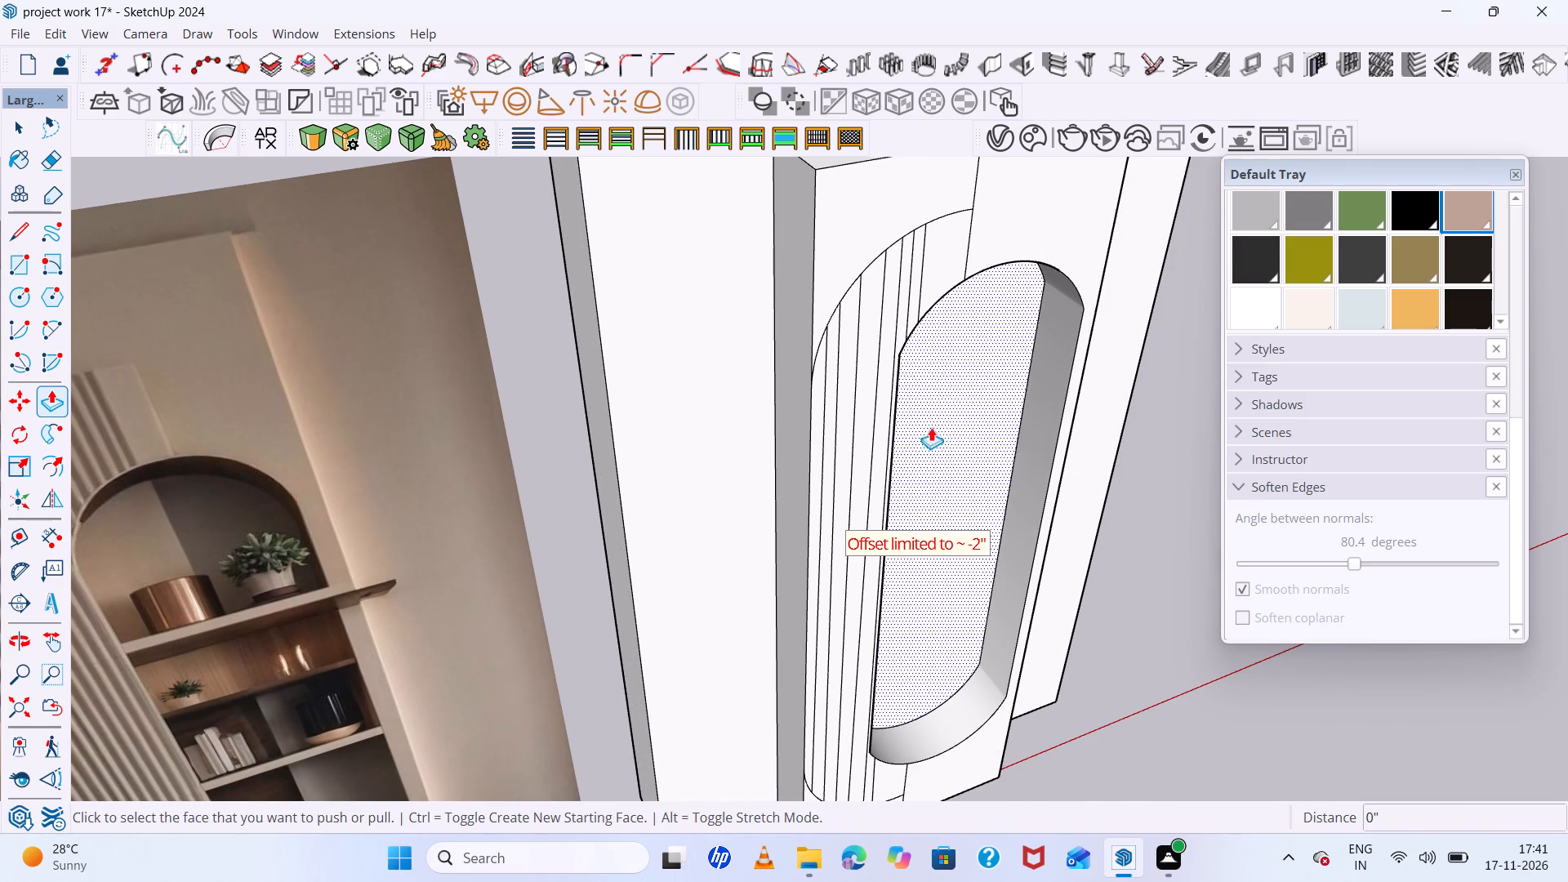
Select all the connected wall geometry, including the raised panel, fluting and niche, and make it a group.
key(space)
double_click(800, 362)
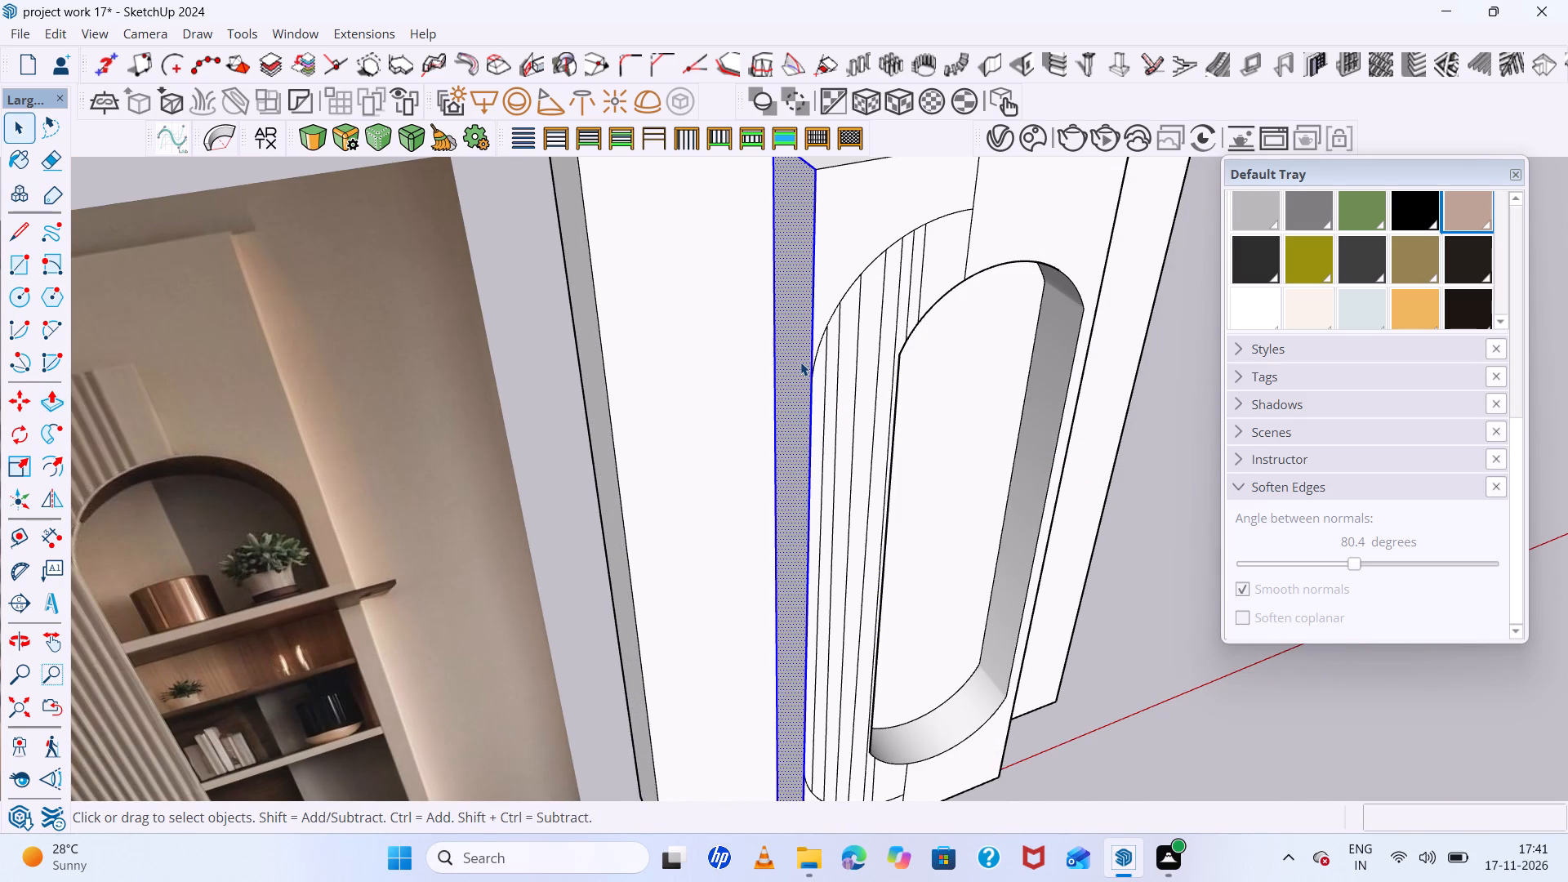
double_click(800, 362)
triple_click(840, 337)
double_click(842, 337)
right_click(842, 338)
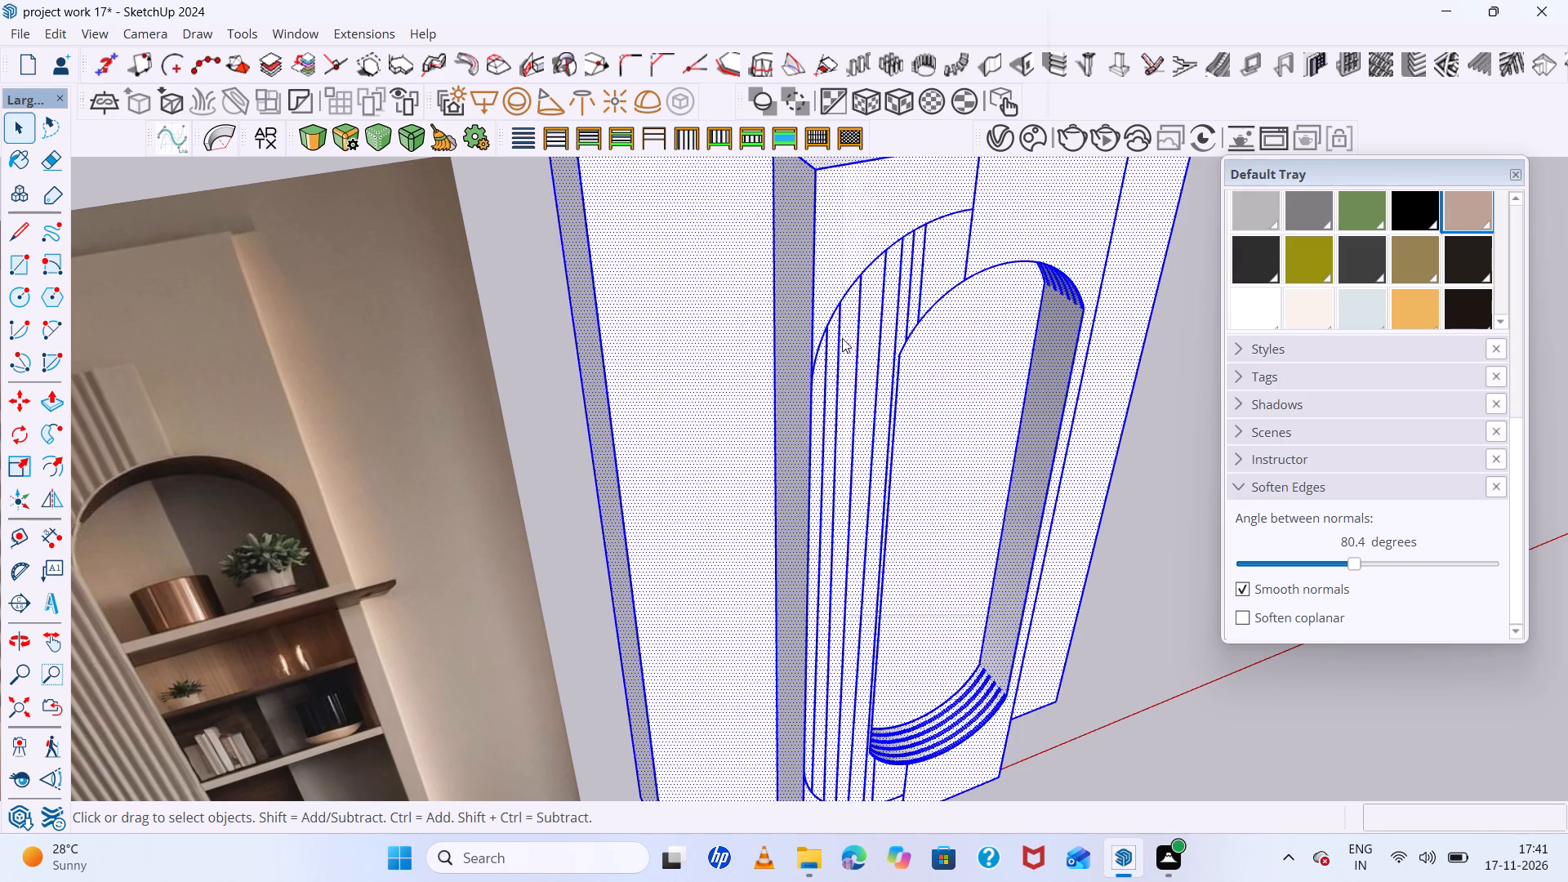
click(912, 194)
scroll(830, 296, down, 4)
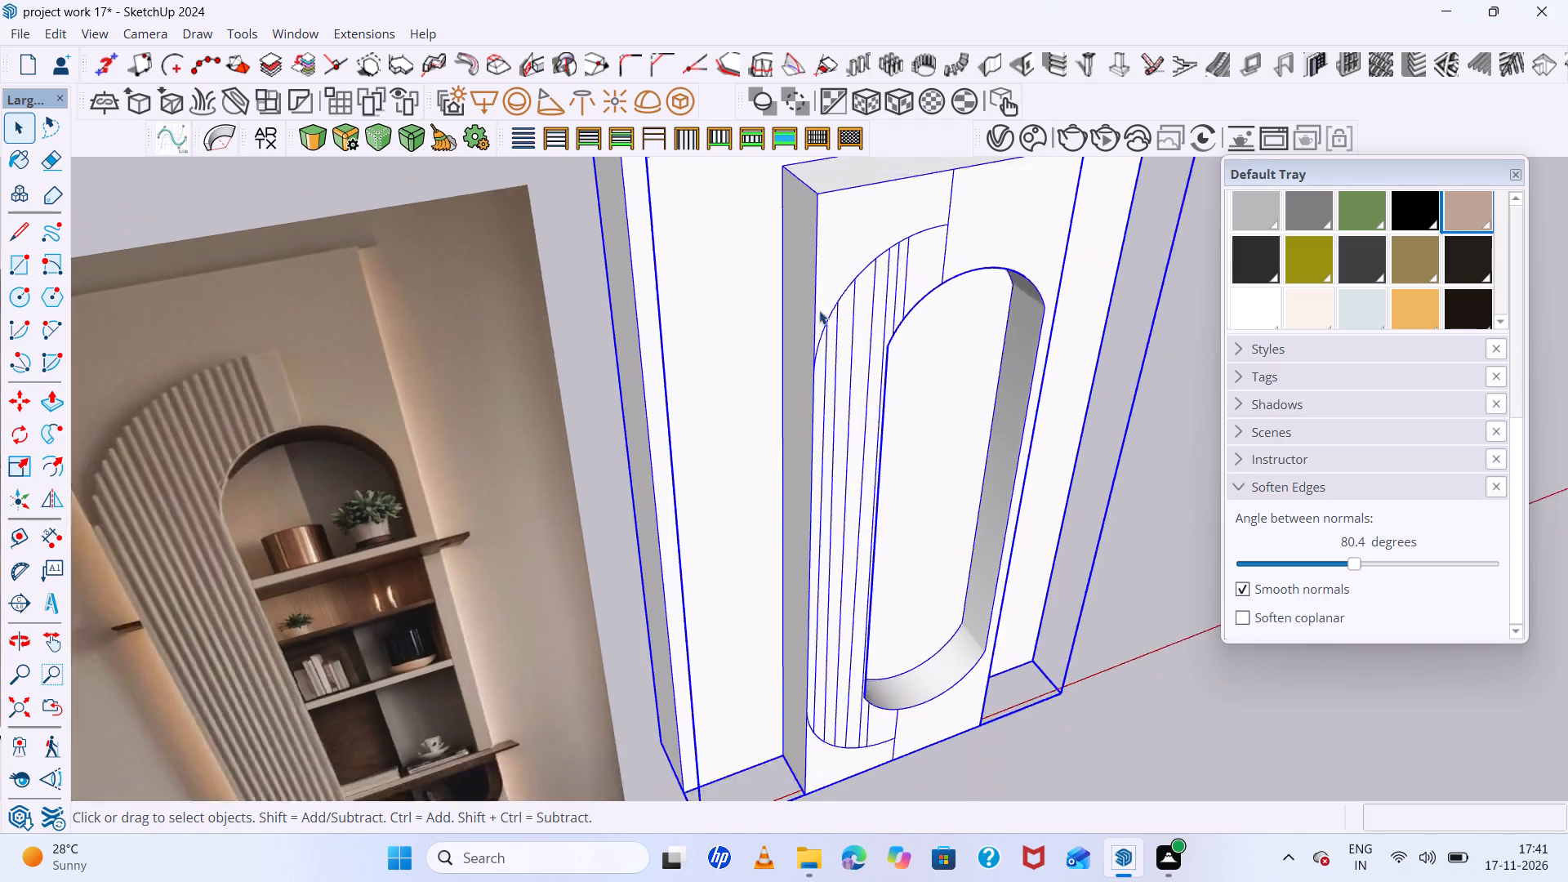
scroll(819, 310, down, 7)
click(1027, 322)
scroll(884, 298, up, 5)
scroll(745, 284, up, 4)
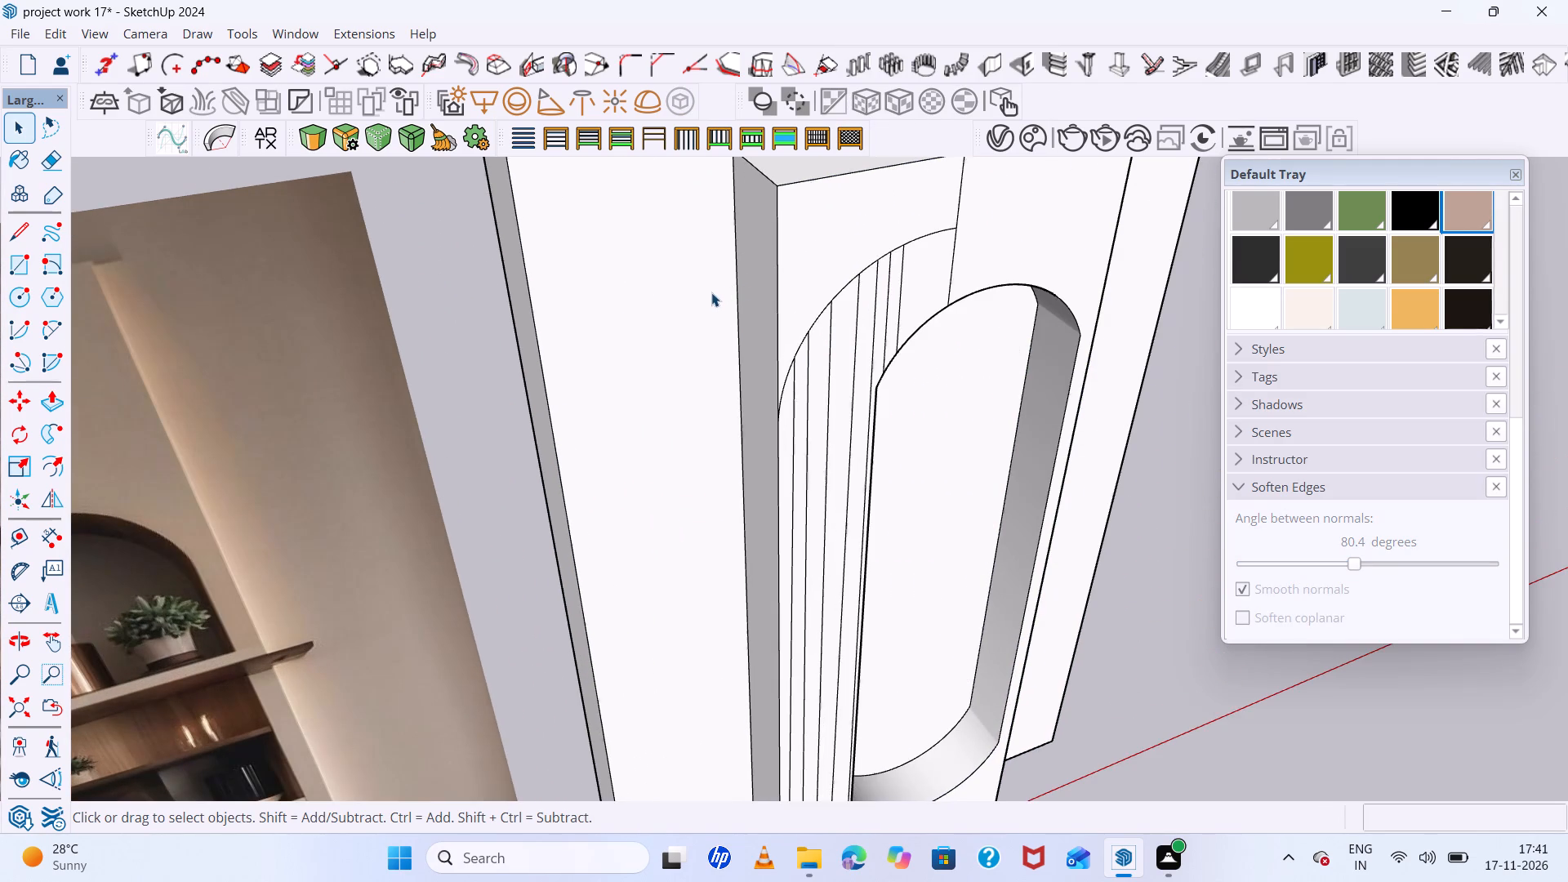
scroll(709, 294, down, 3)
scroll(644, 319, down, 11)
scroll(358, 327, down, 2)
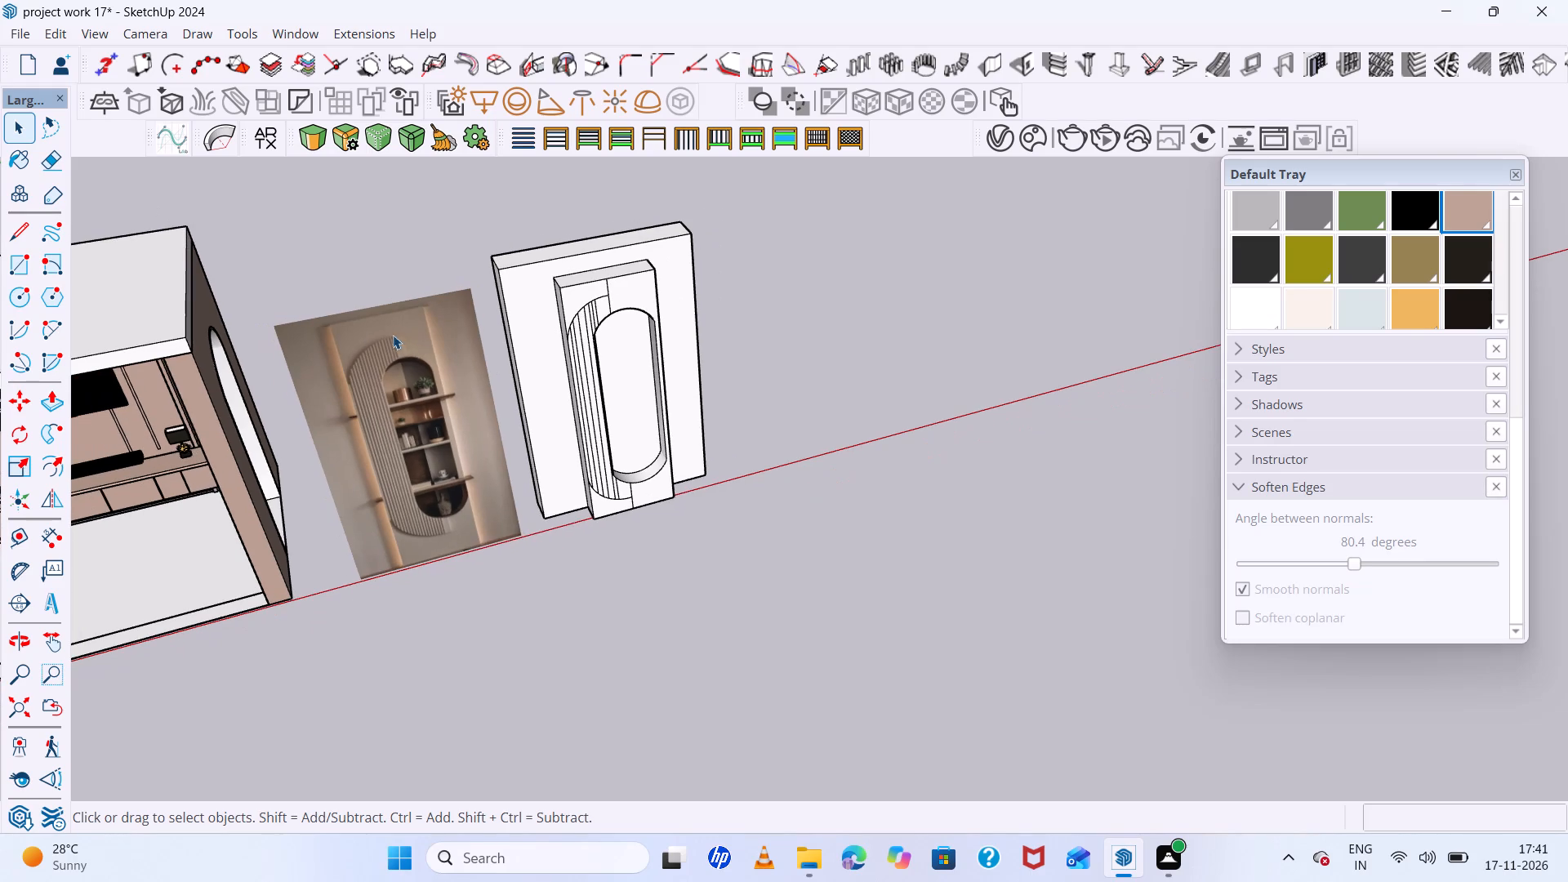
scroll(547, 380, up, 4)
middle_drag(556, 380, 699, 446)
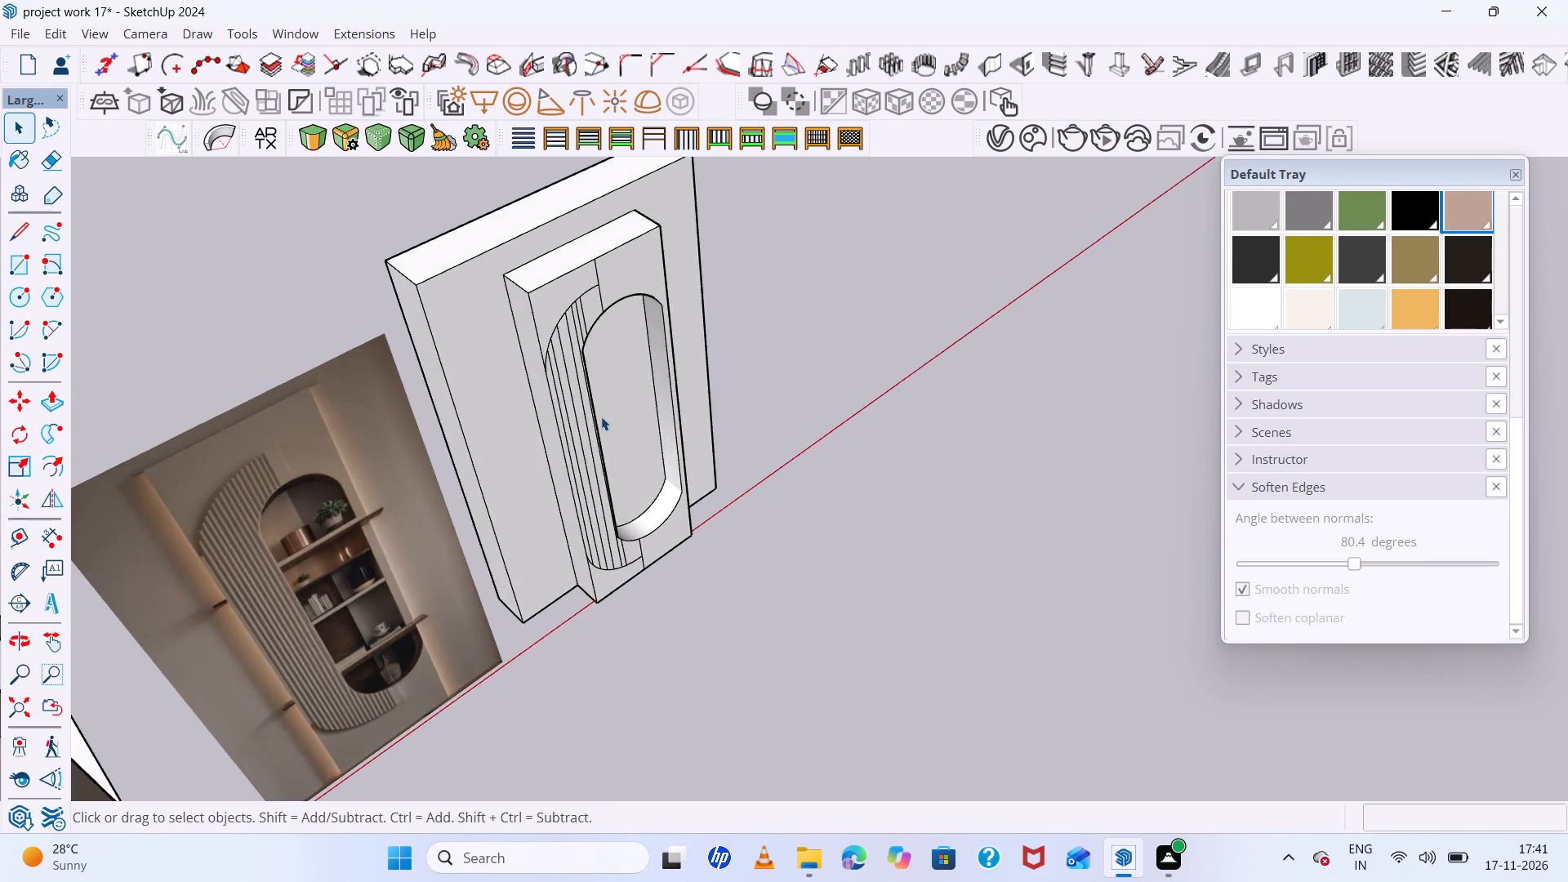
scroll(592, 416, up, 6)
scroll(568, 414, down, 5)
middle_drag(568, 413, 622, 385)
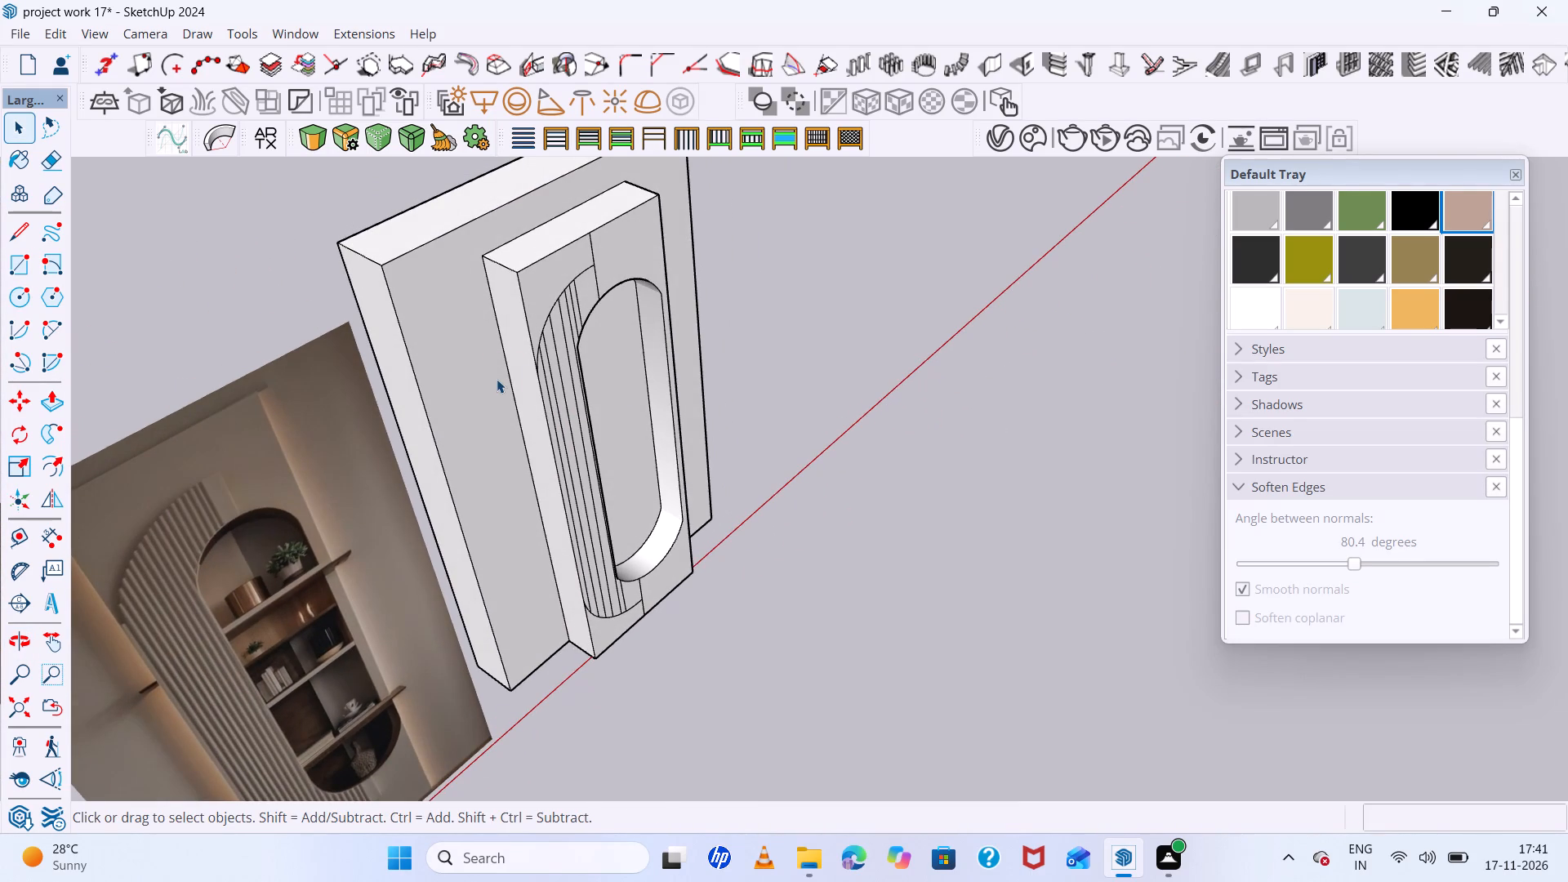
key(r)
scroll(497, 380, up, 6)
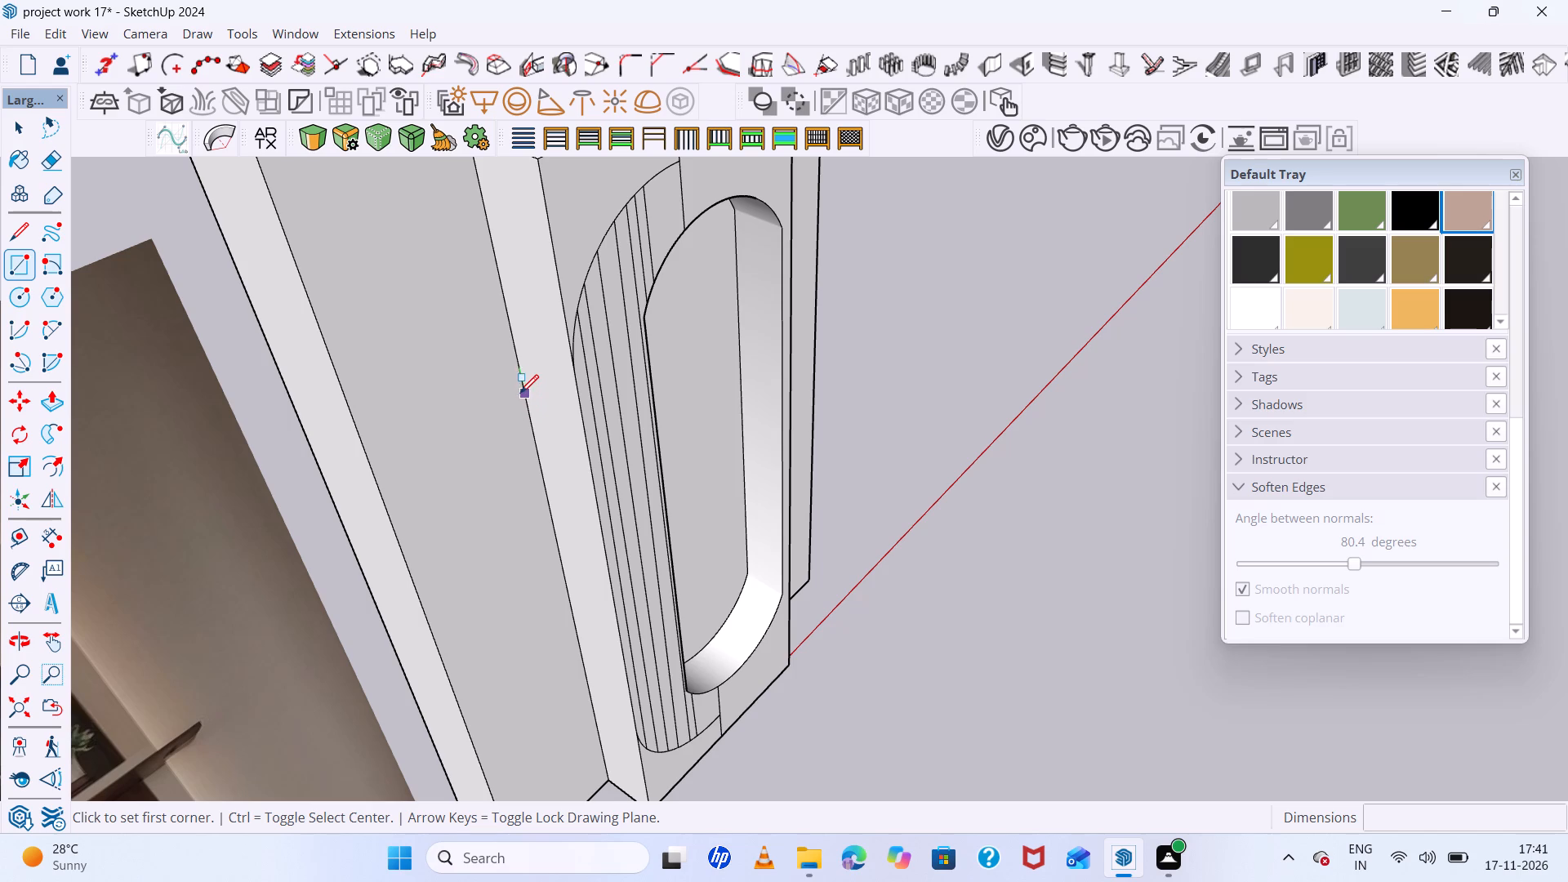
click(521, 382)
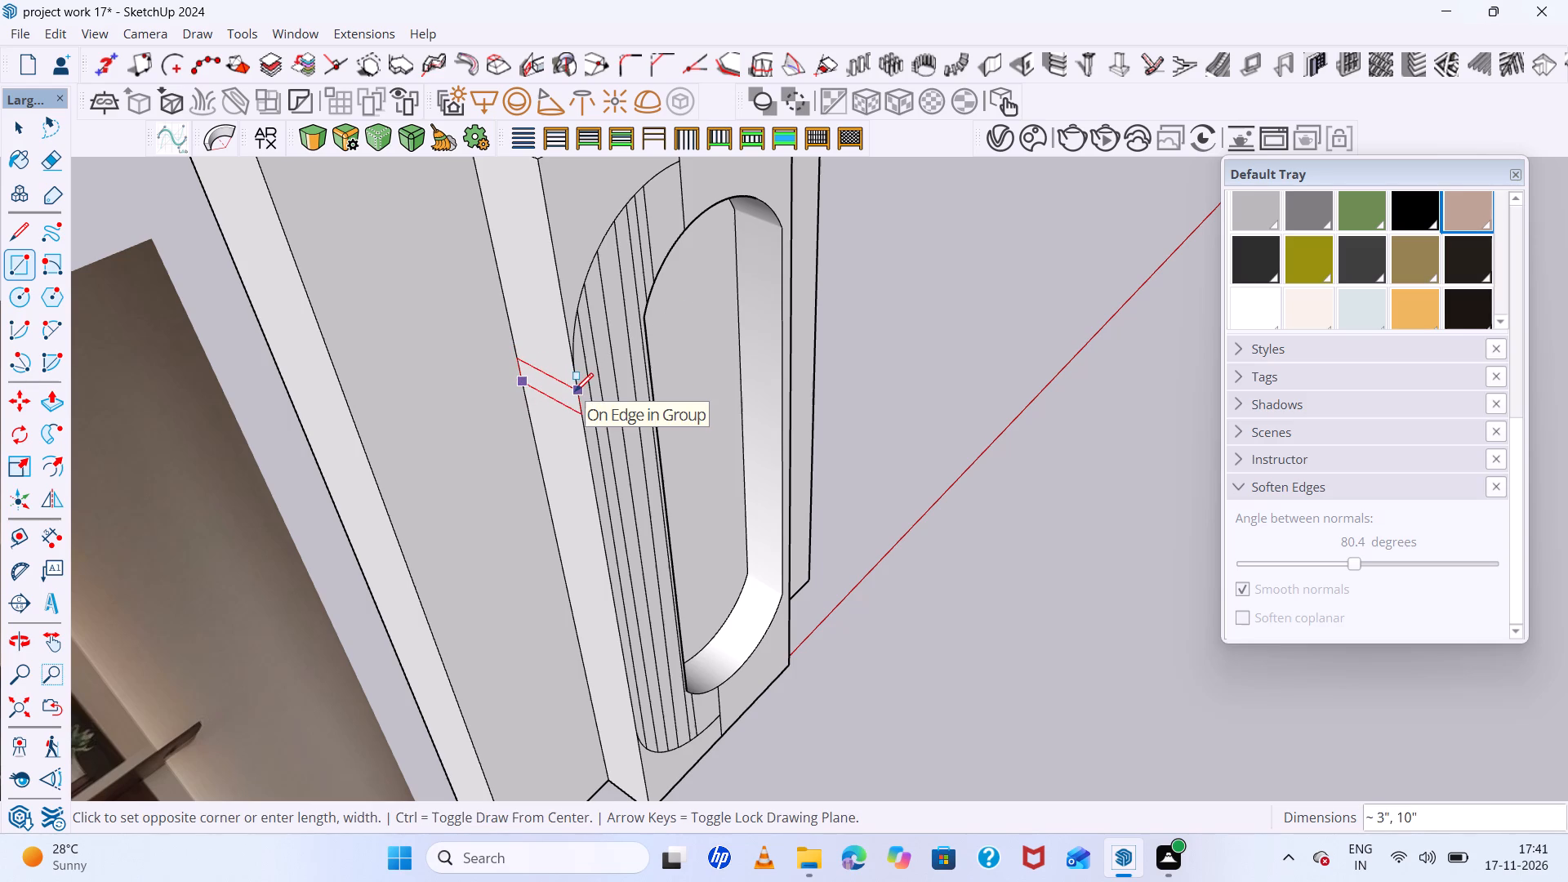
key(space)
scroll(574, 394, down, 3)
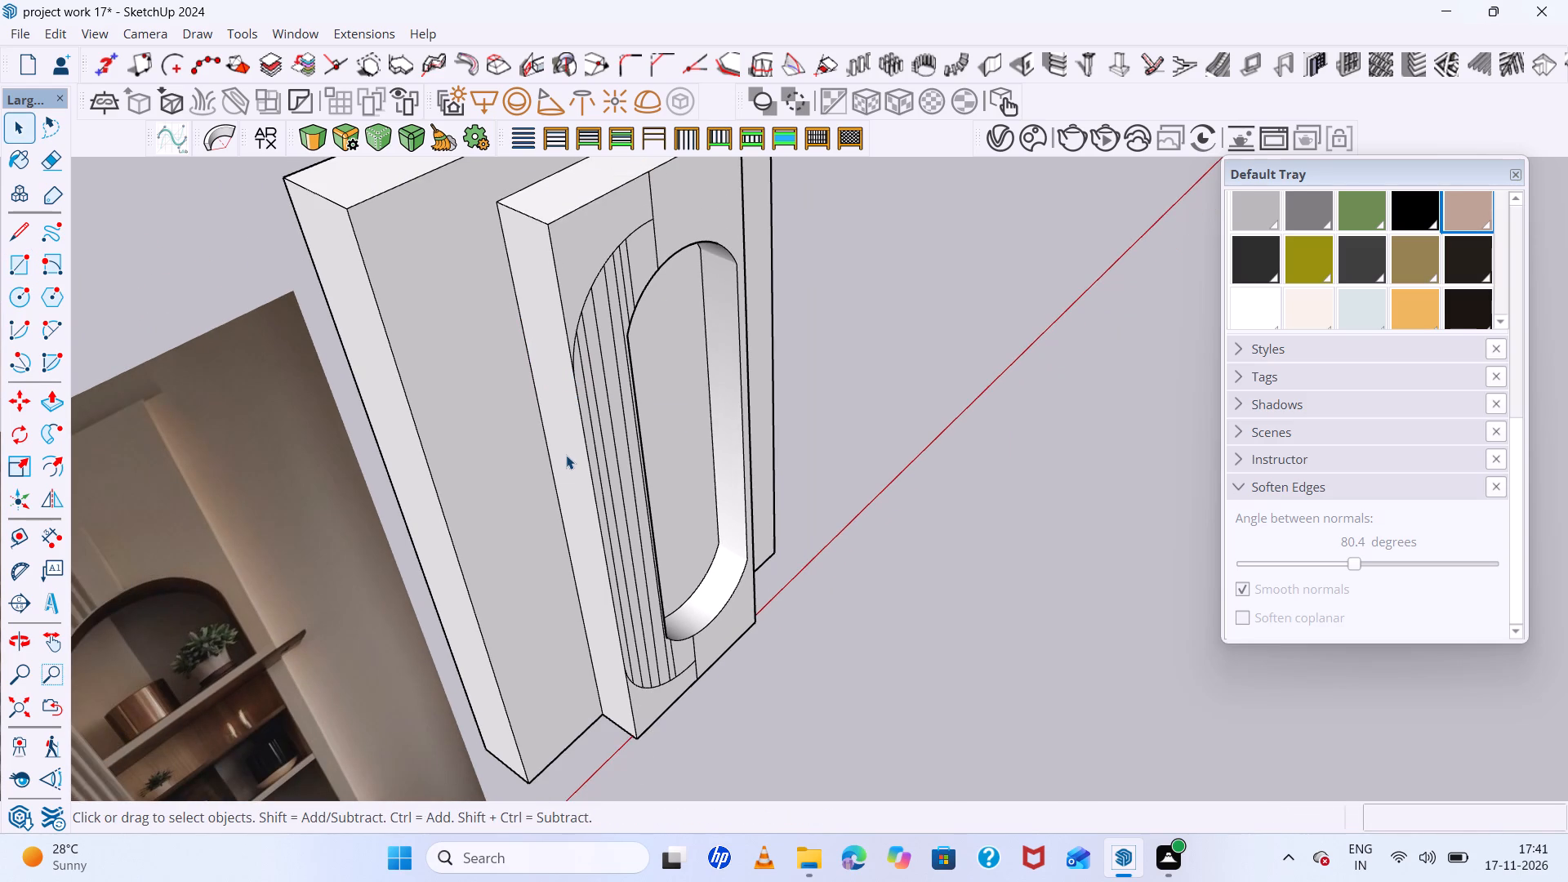
Draw a shelf-end rectangle about 3" by 10" on the raised panel's side face, beside the upper fluting.
key(r)
scroll(537, 416, up, 5)
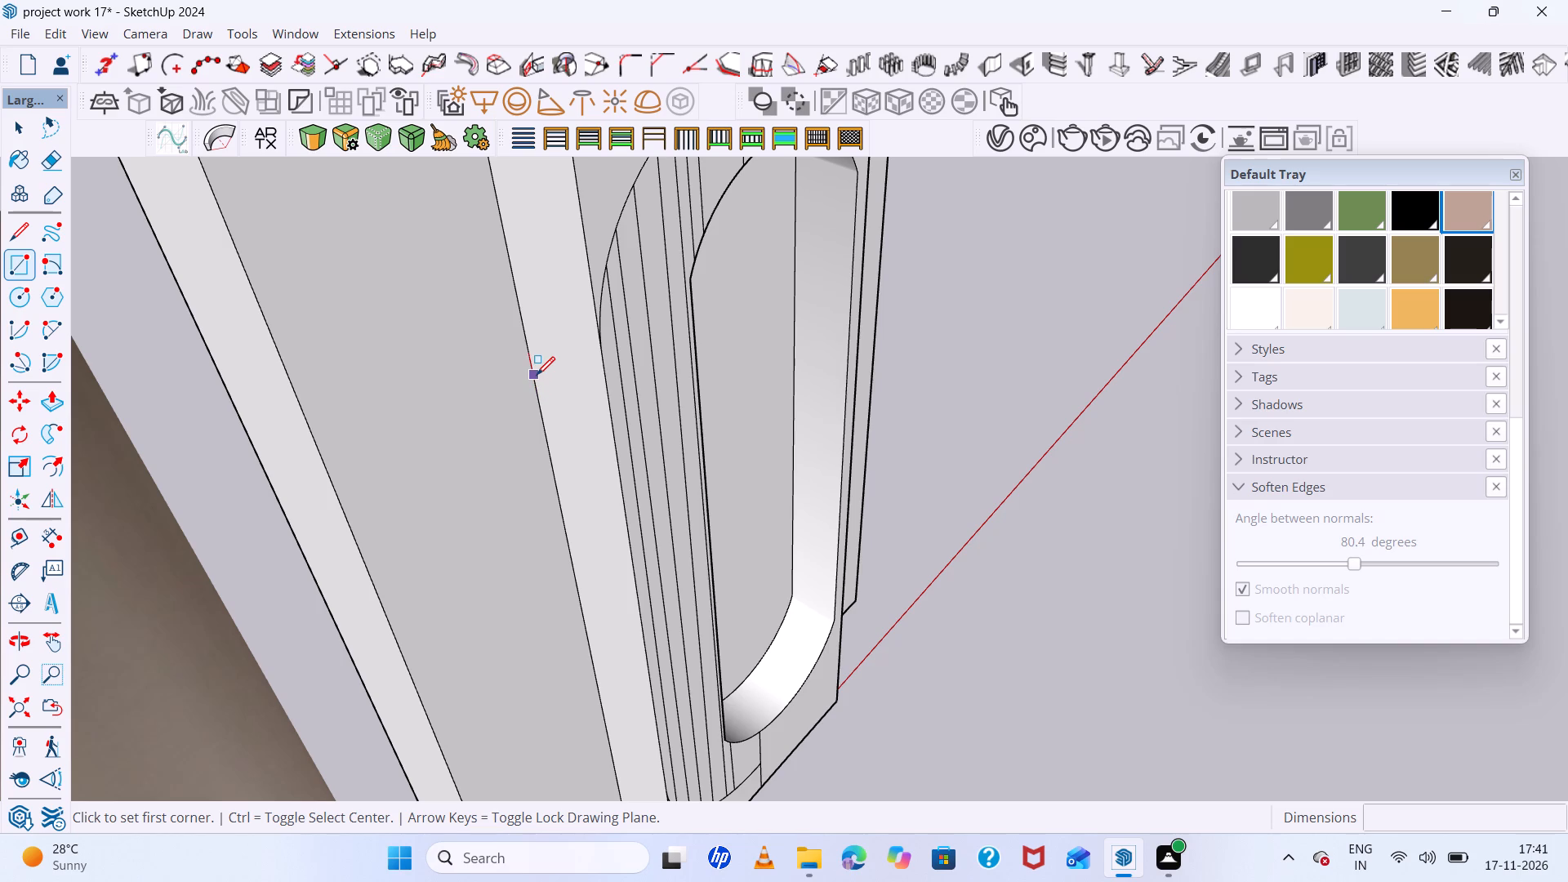
click(535, 369)
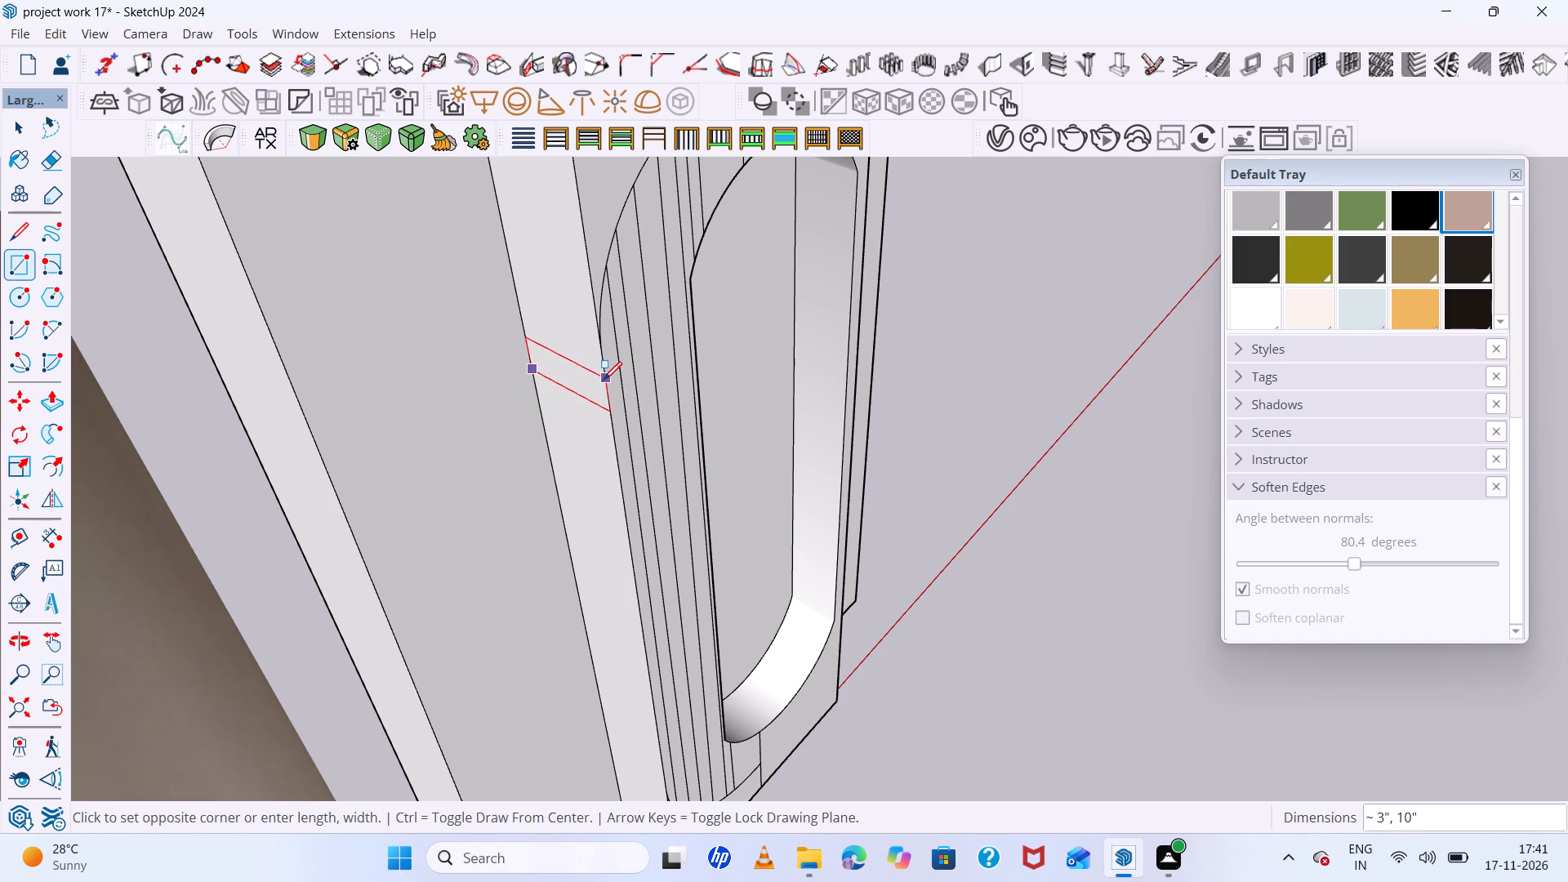
click(604, 378)
key(space)
Extrude the side rectangle about 3' 7" across the fluting and niche, past the panel's far edge, as a shelf.
scroll(590, 381, up, 5)
click(590, 381)
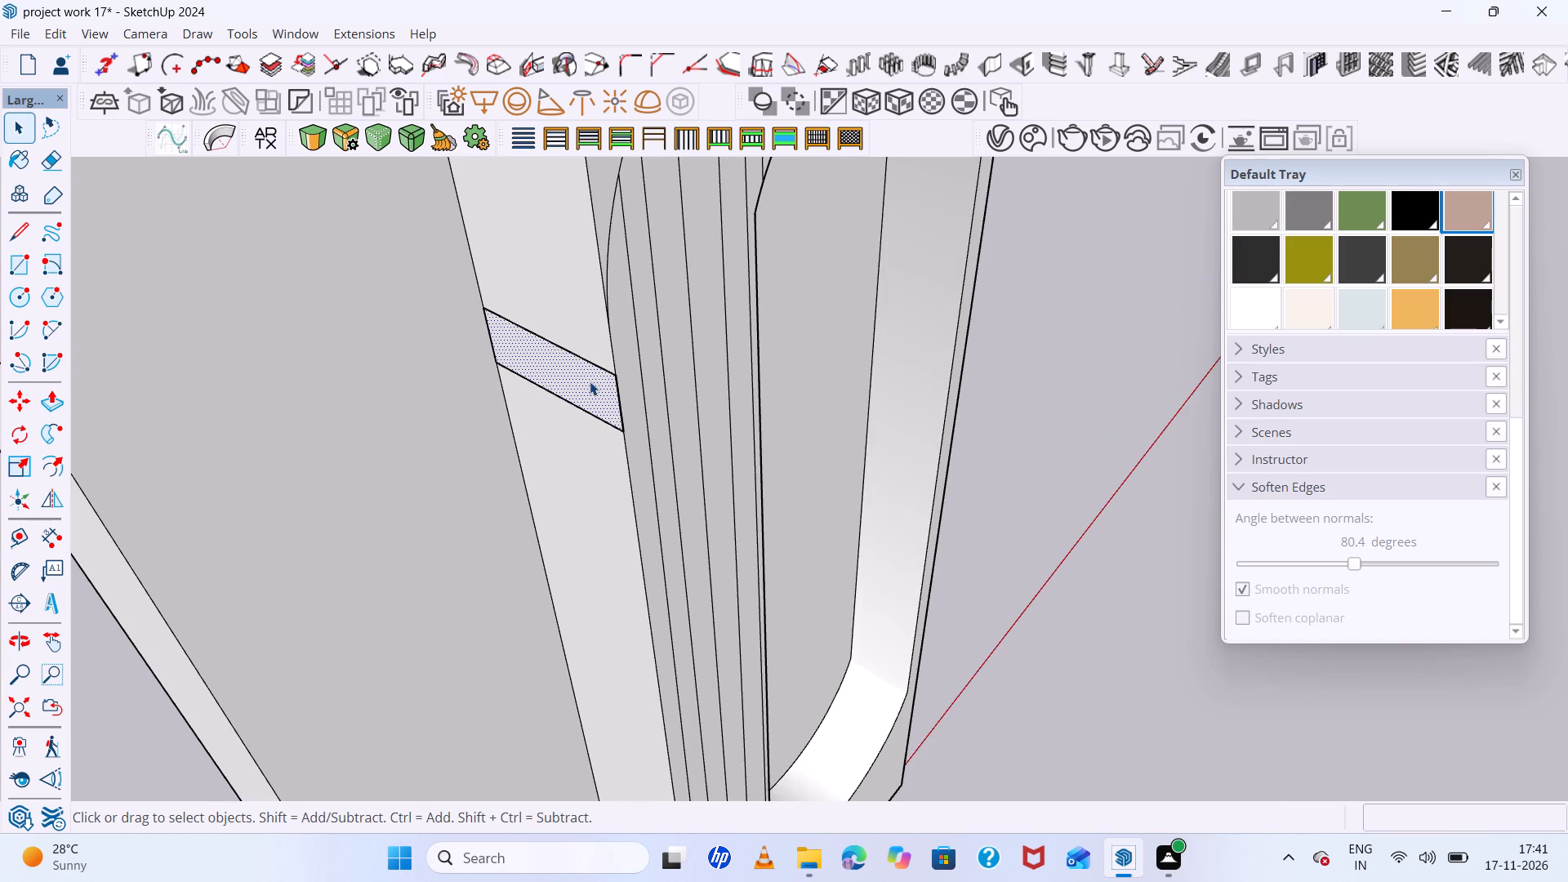
key(p)
click(589, 379)
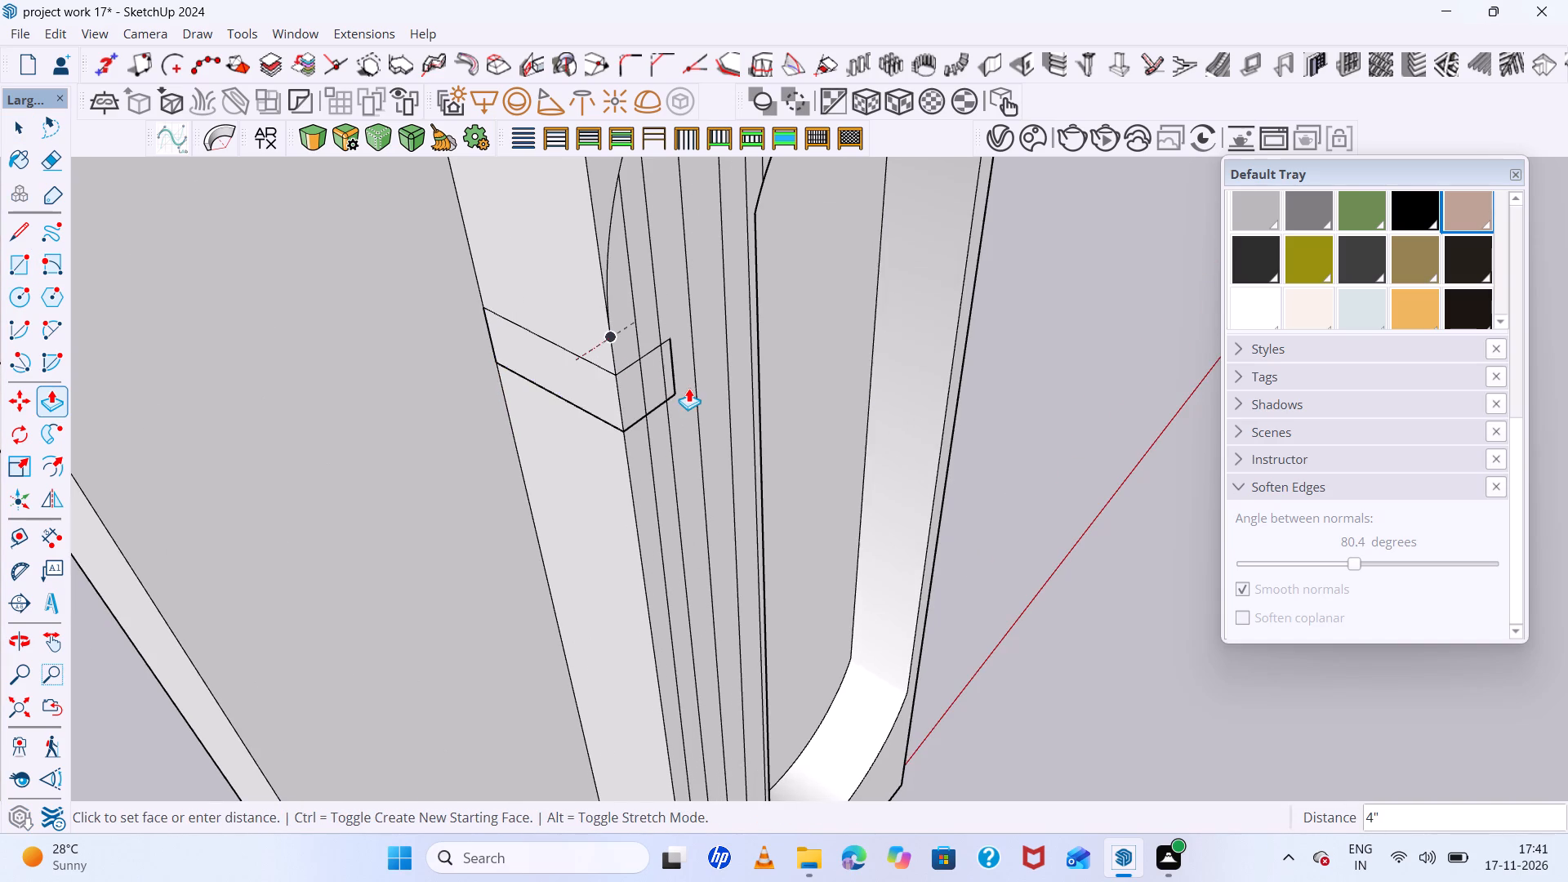
scroll(689, 388, down, 12)
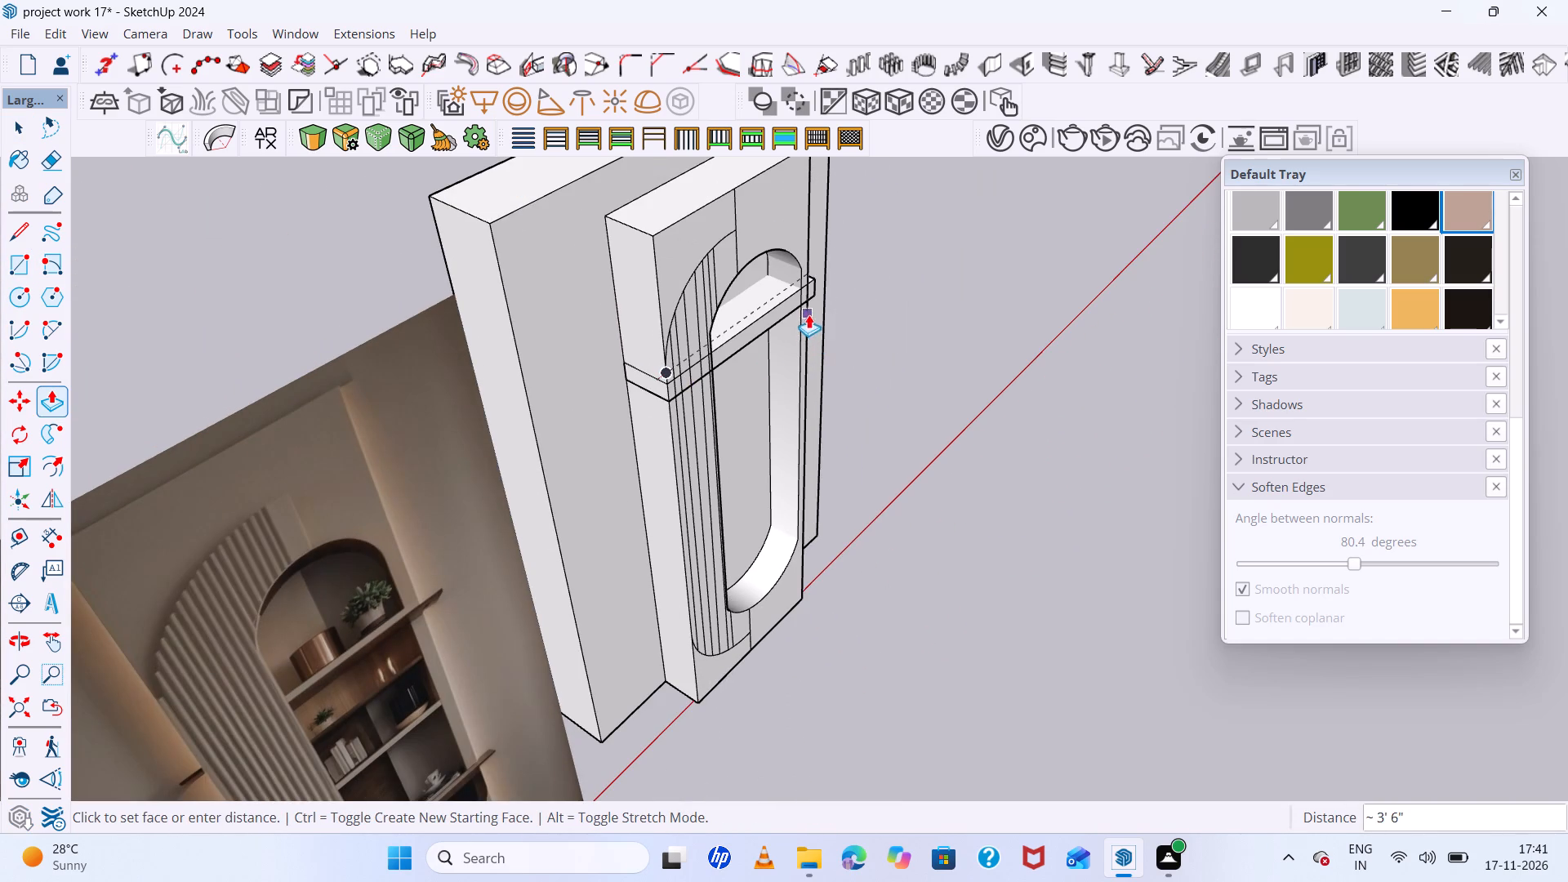
scroll(763, 310, down, 5)
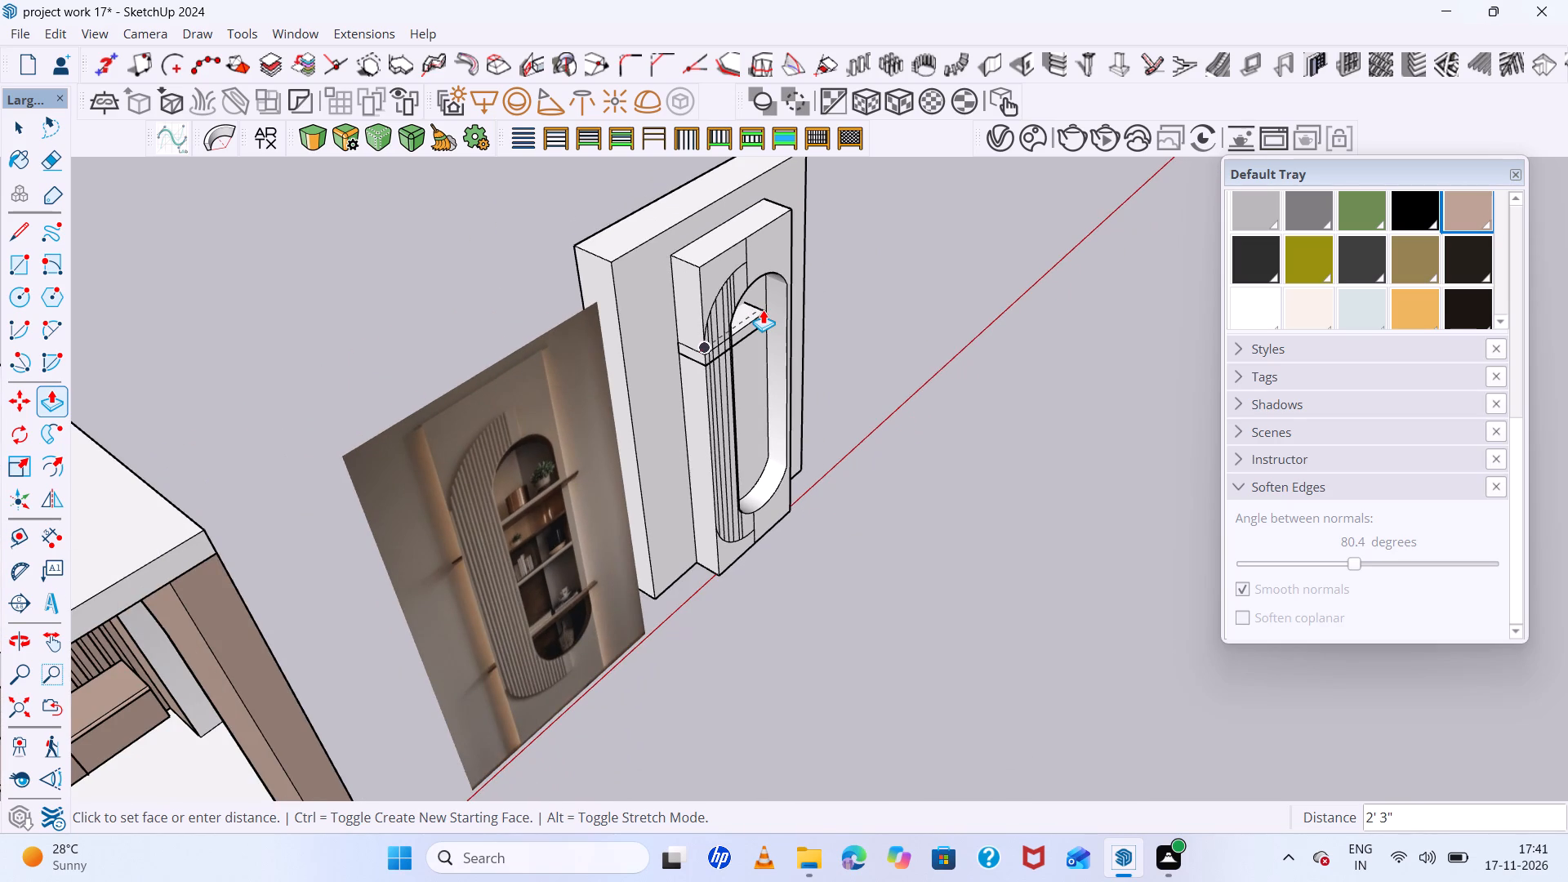
scroll(763, 310, down, 4)
scroll(791, 300, up, 5)
middle_drag(773, 300, 559, 291)
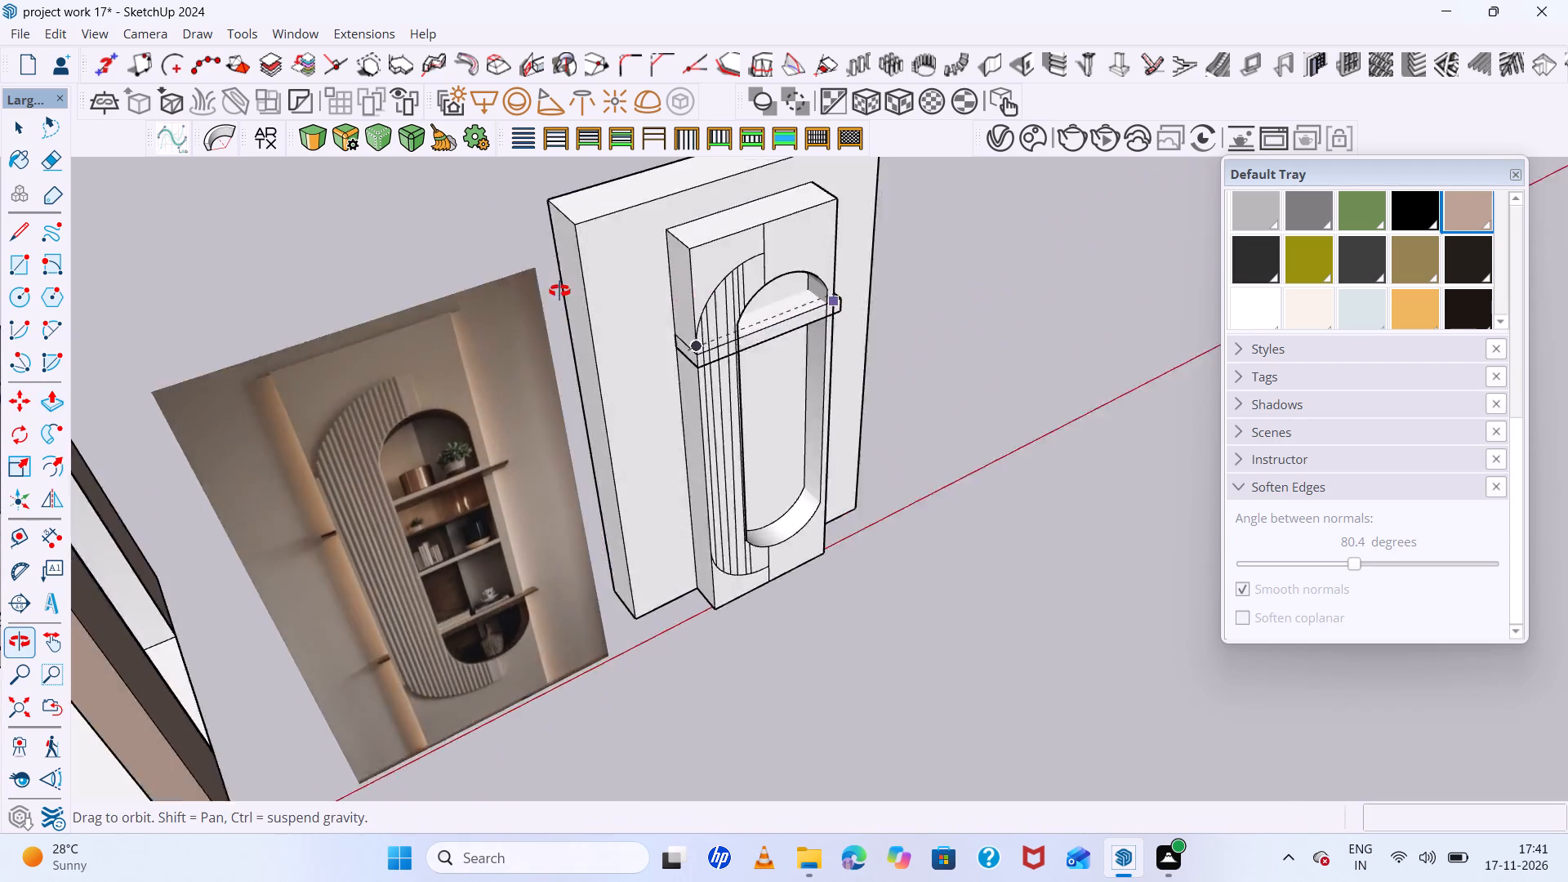
middle_drag(559, 291, 516, 285)
scroll(777, 355, up, 5)
scroll(900, 359, up, 1)
scroll(752, 325, down, 12)
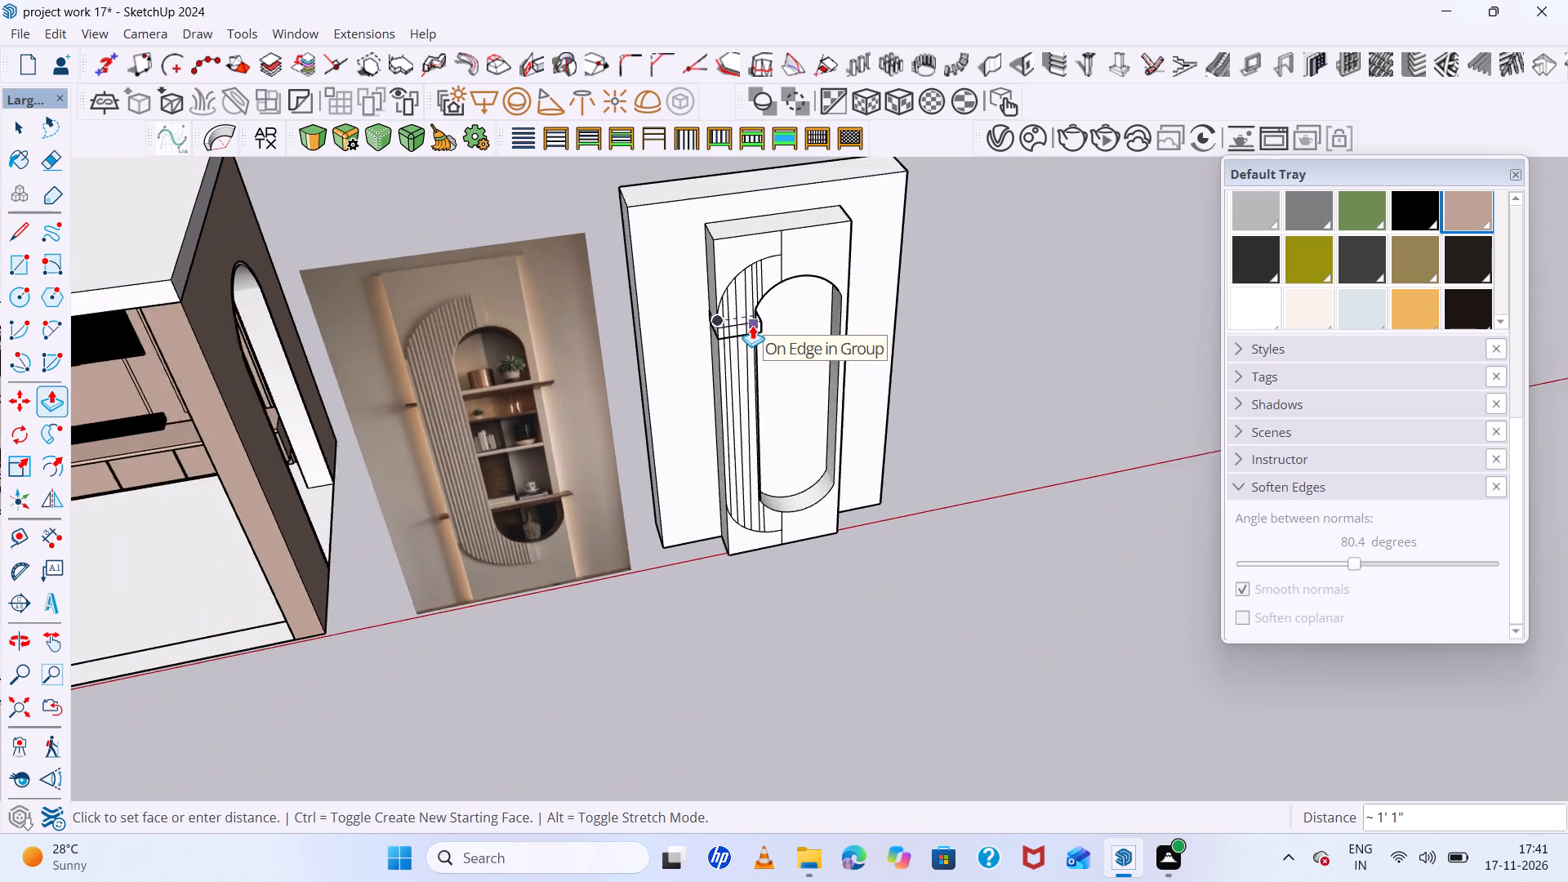
scroll(752, 325, down, 6)
scroll(835, 325, up, 10)
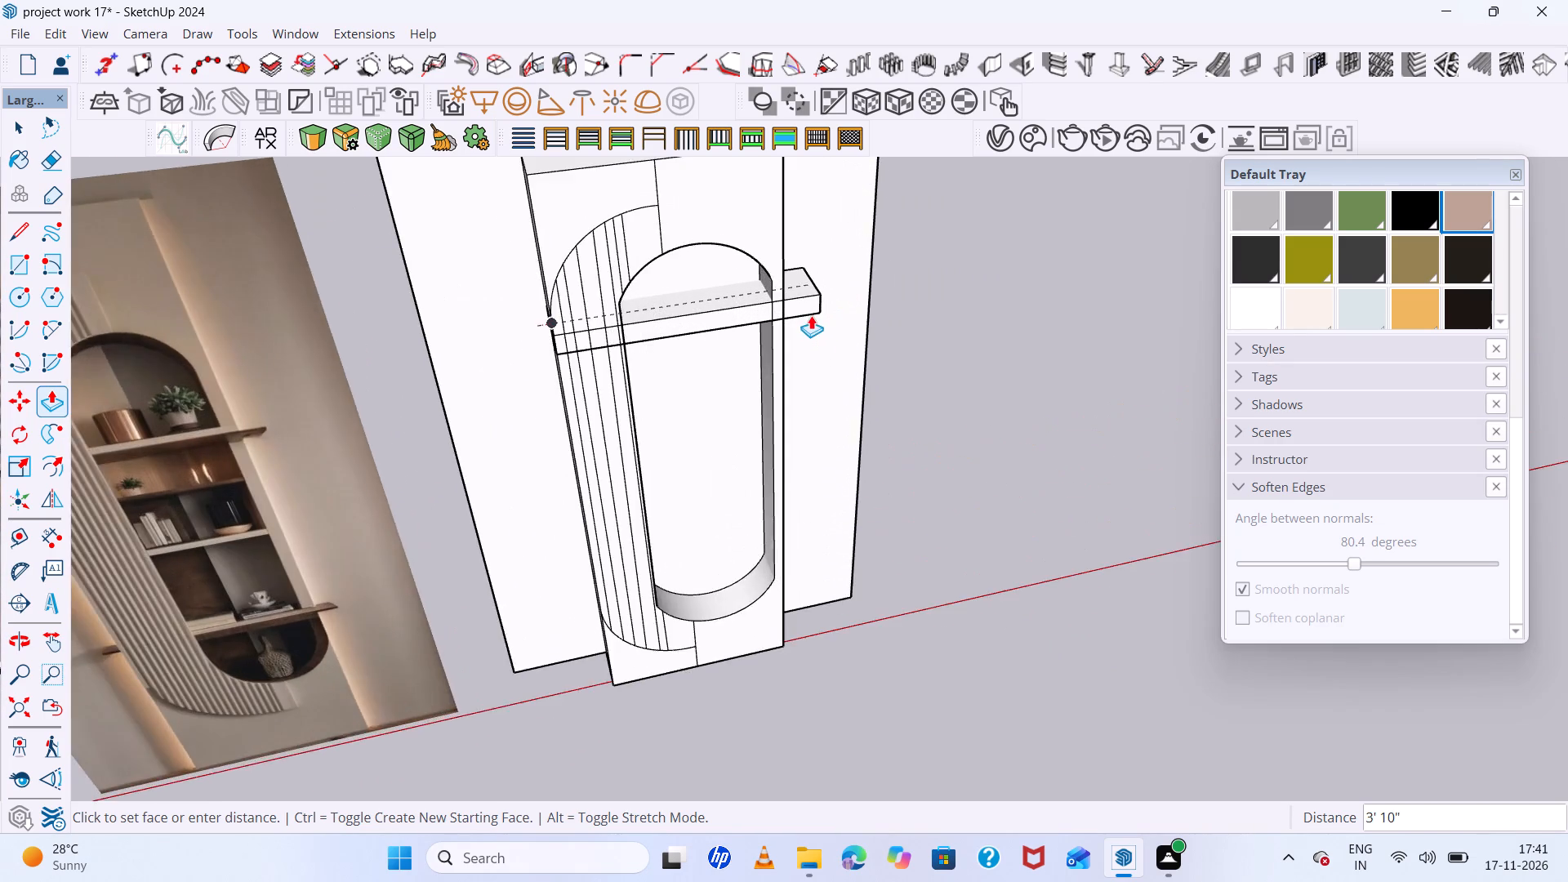
scroll(811, 315, up, 3)
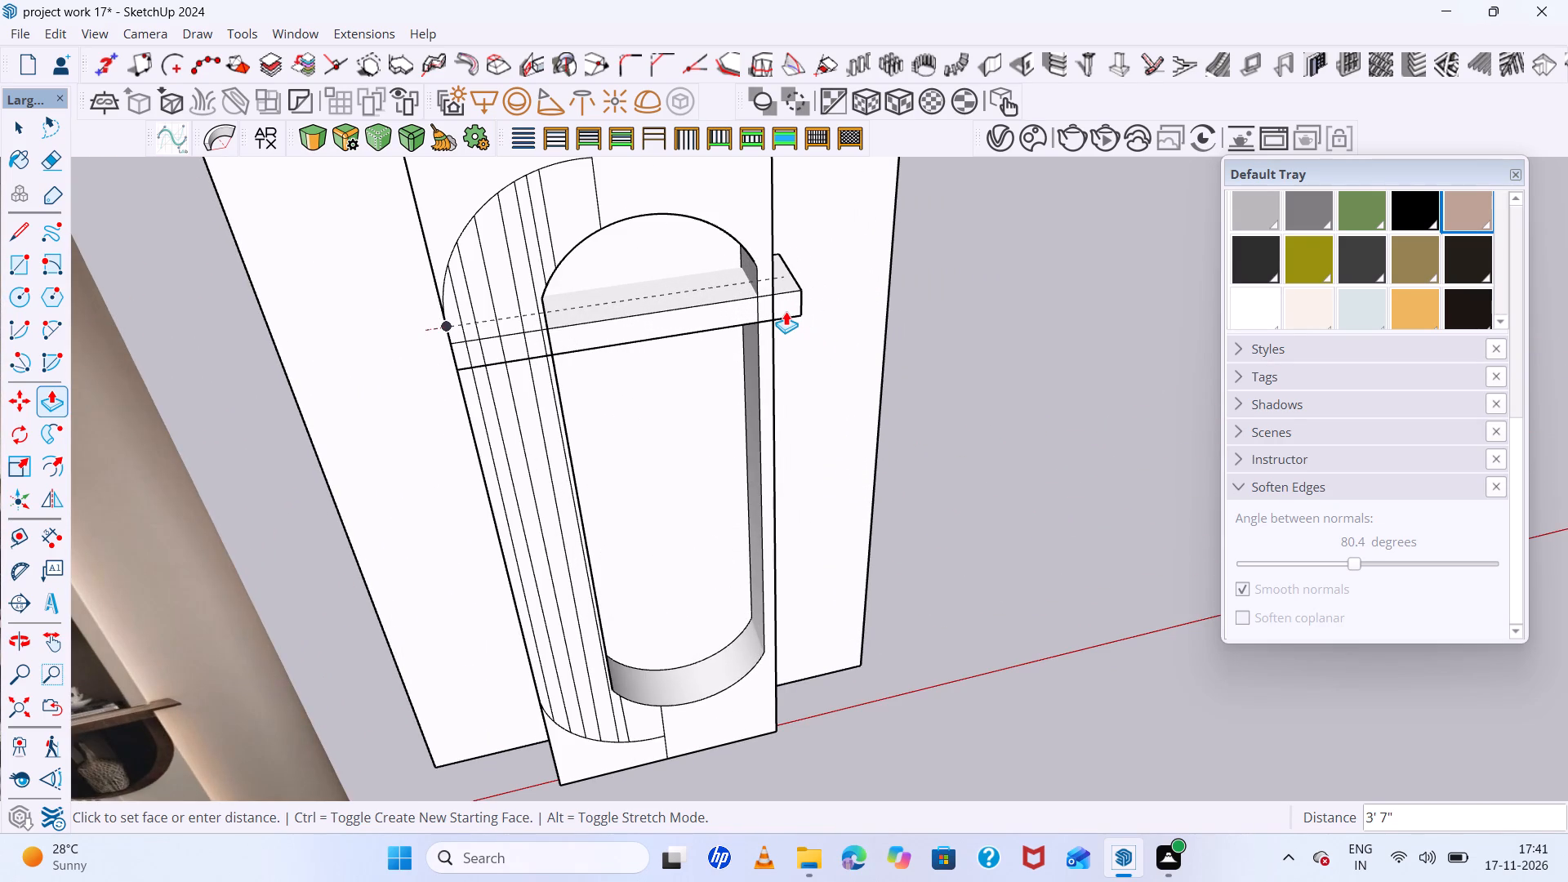
click(786, 311)
Extrude the shelf's near end face outward so it overhangs the raised panel's fluted side.
scroll(793, 328, down, 5)
middle_drag(611, 325, 786, 323)
scroll(537, 404, up, 5)
scroll(642, 383, up, 5)
key(space)
click(670, 350)
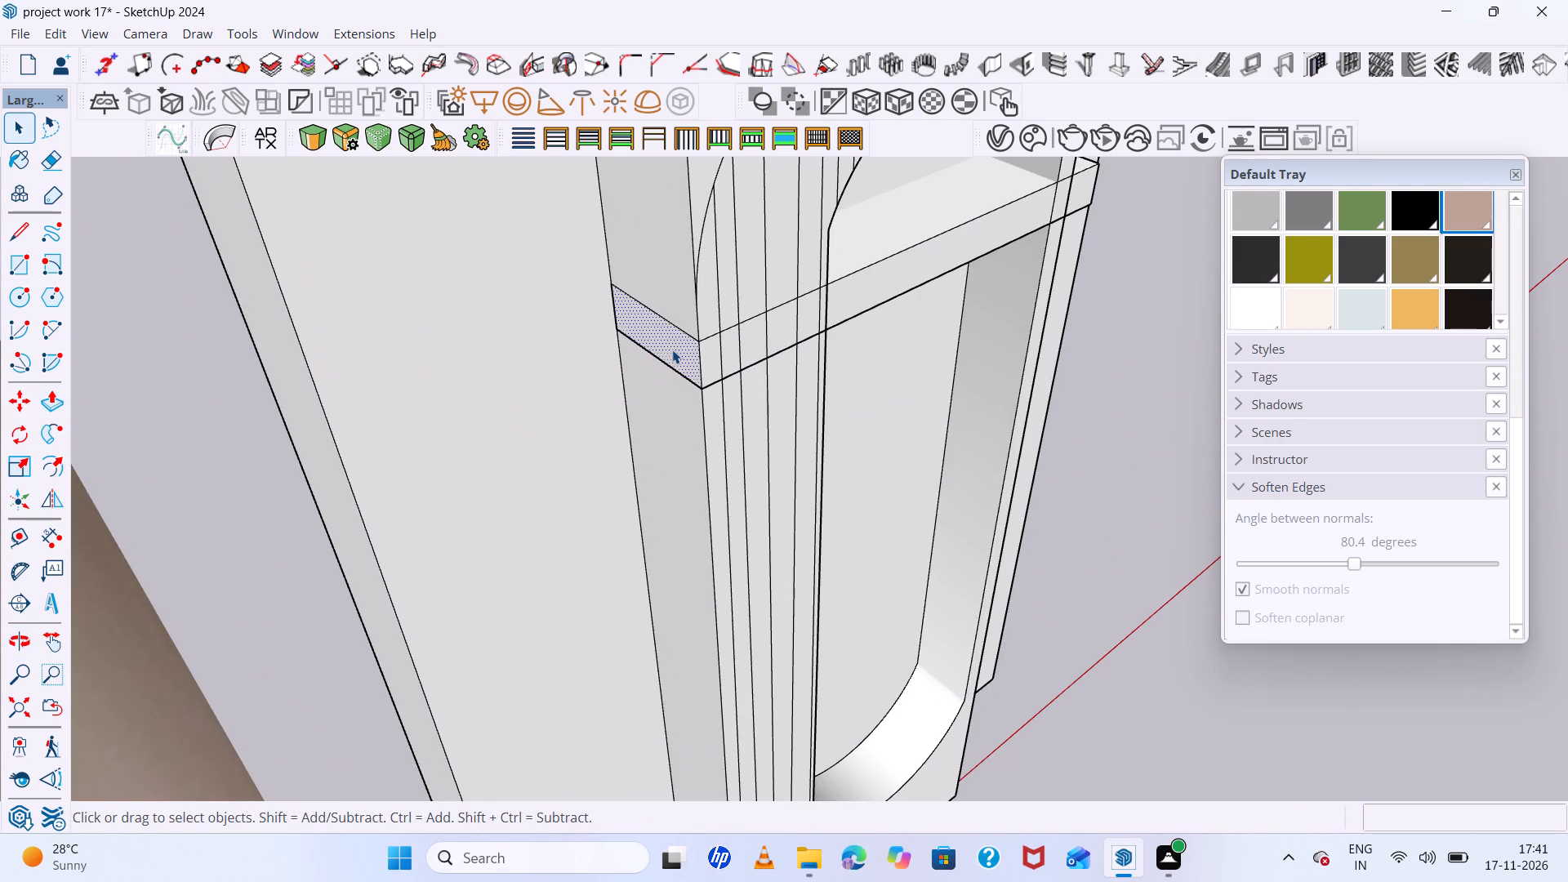
key(p)
click(672, 350)
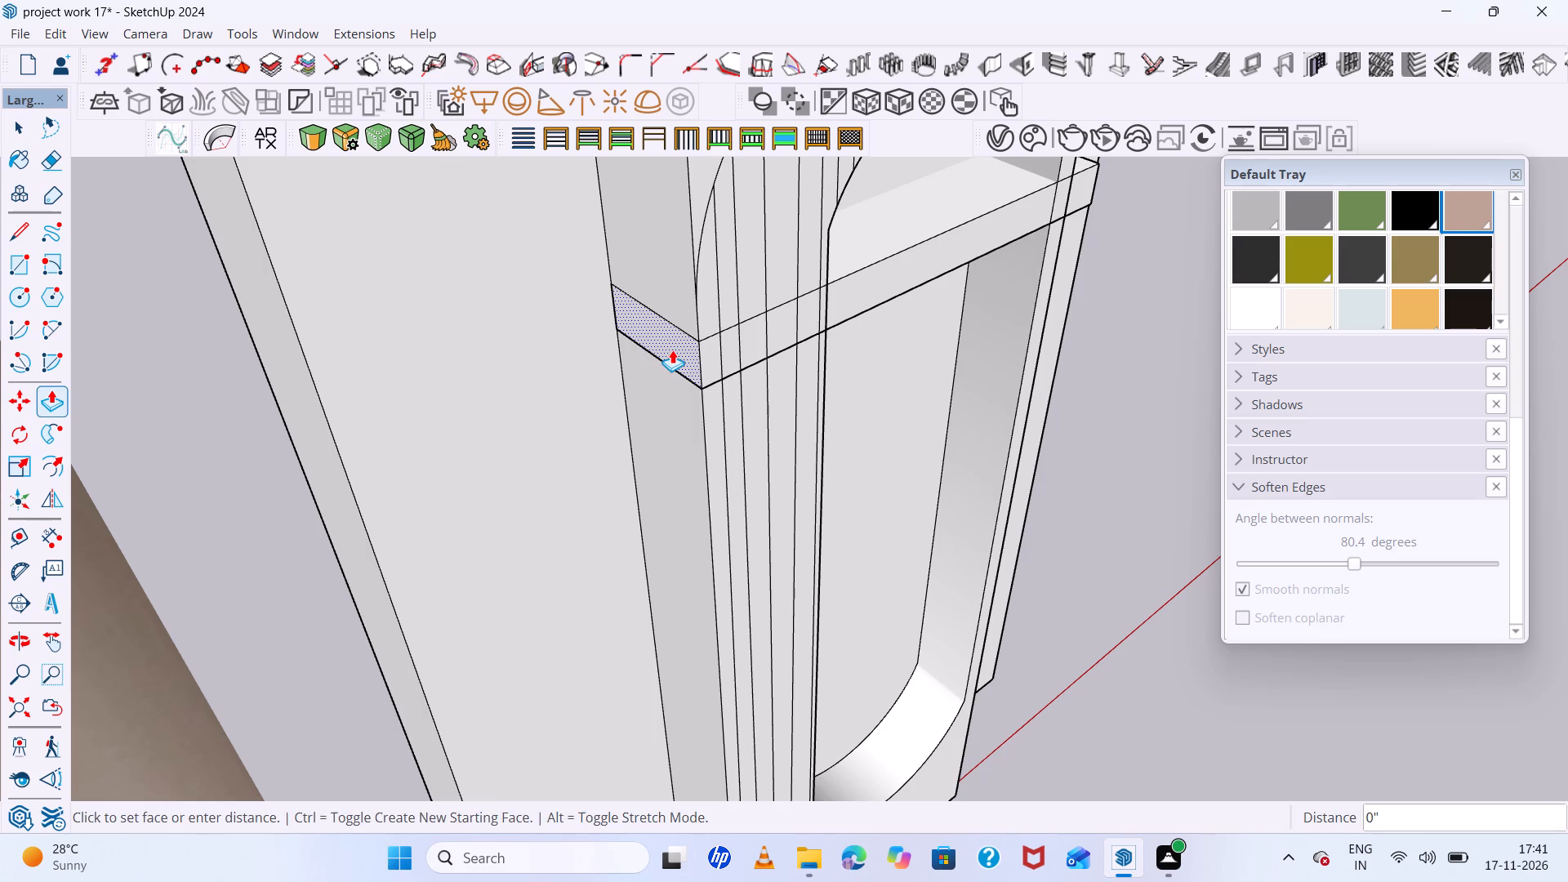
click(618, 371)
scroll(555, 369, down, 13)
middle_drag(694, 426, 650, 347)
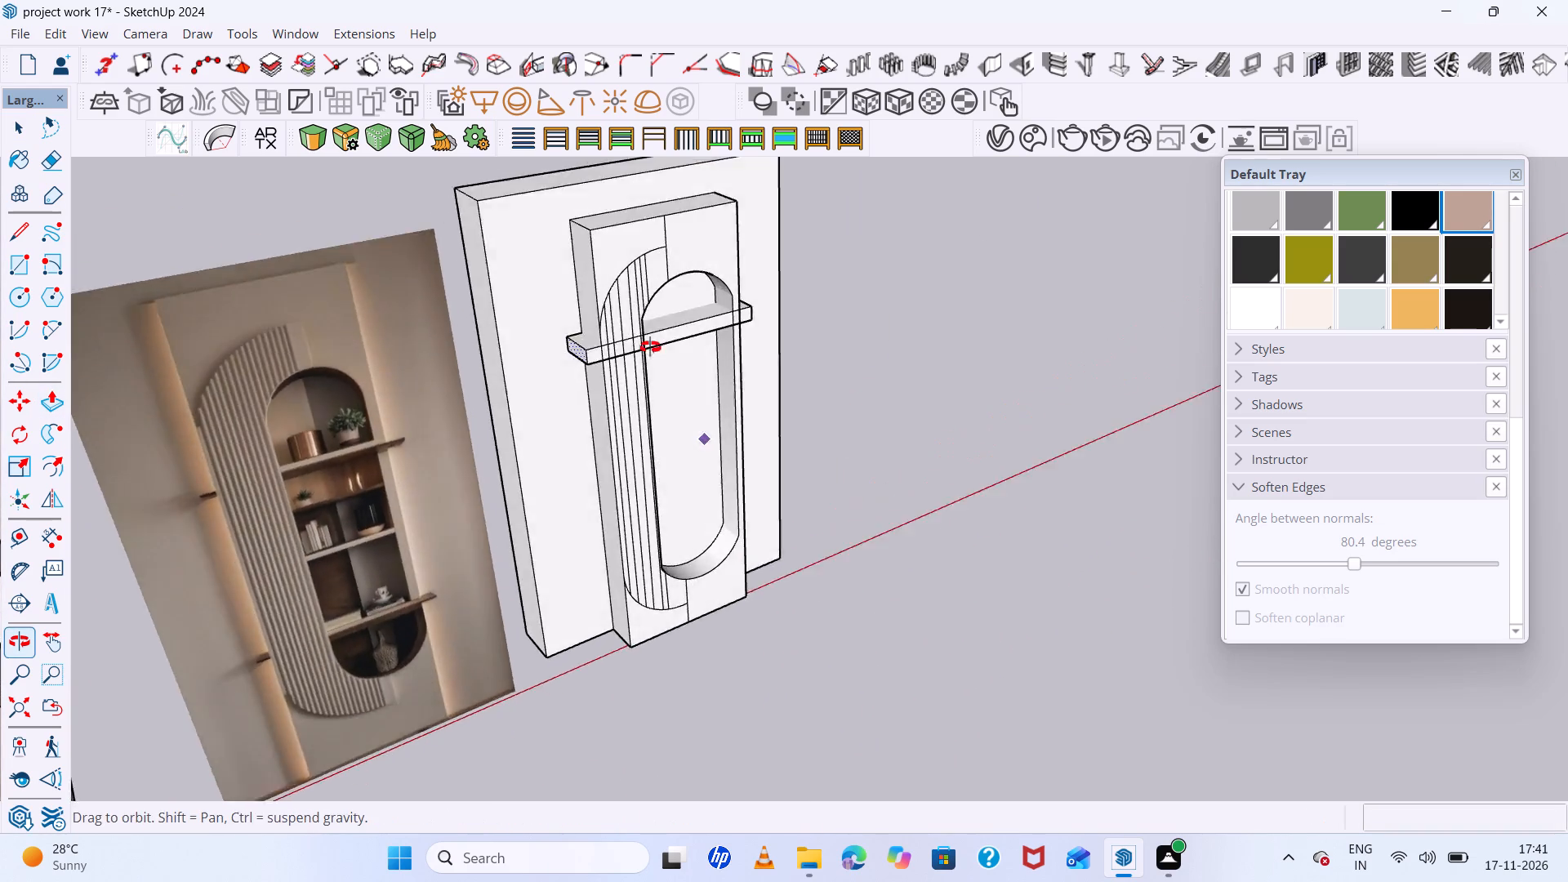
Thin the shelf by pushing its underside up 2".
middle_drag(650, 347, 392, 271)
scroll(780, 357, up, 6)
middle_drag(774, 349, 792, 143)
scroll(755, 256, up, 7)
key(space)
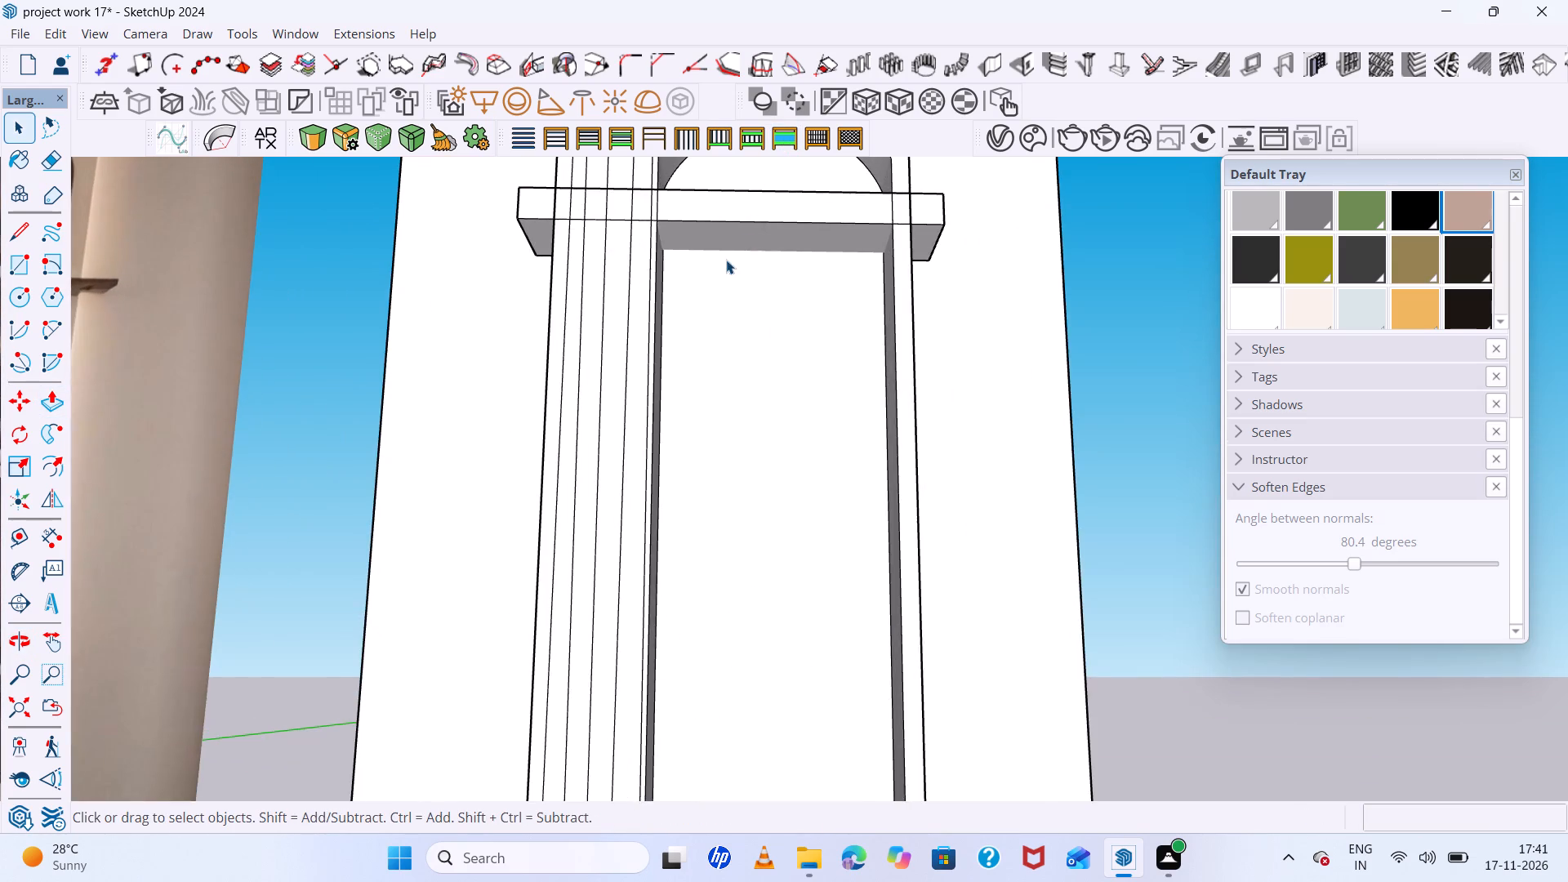
scroll(721, 260, up, 4)
middle_drag(702, 258, 719, 604)
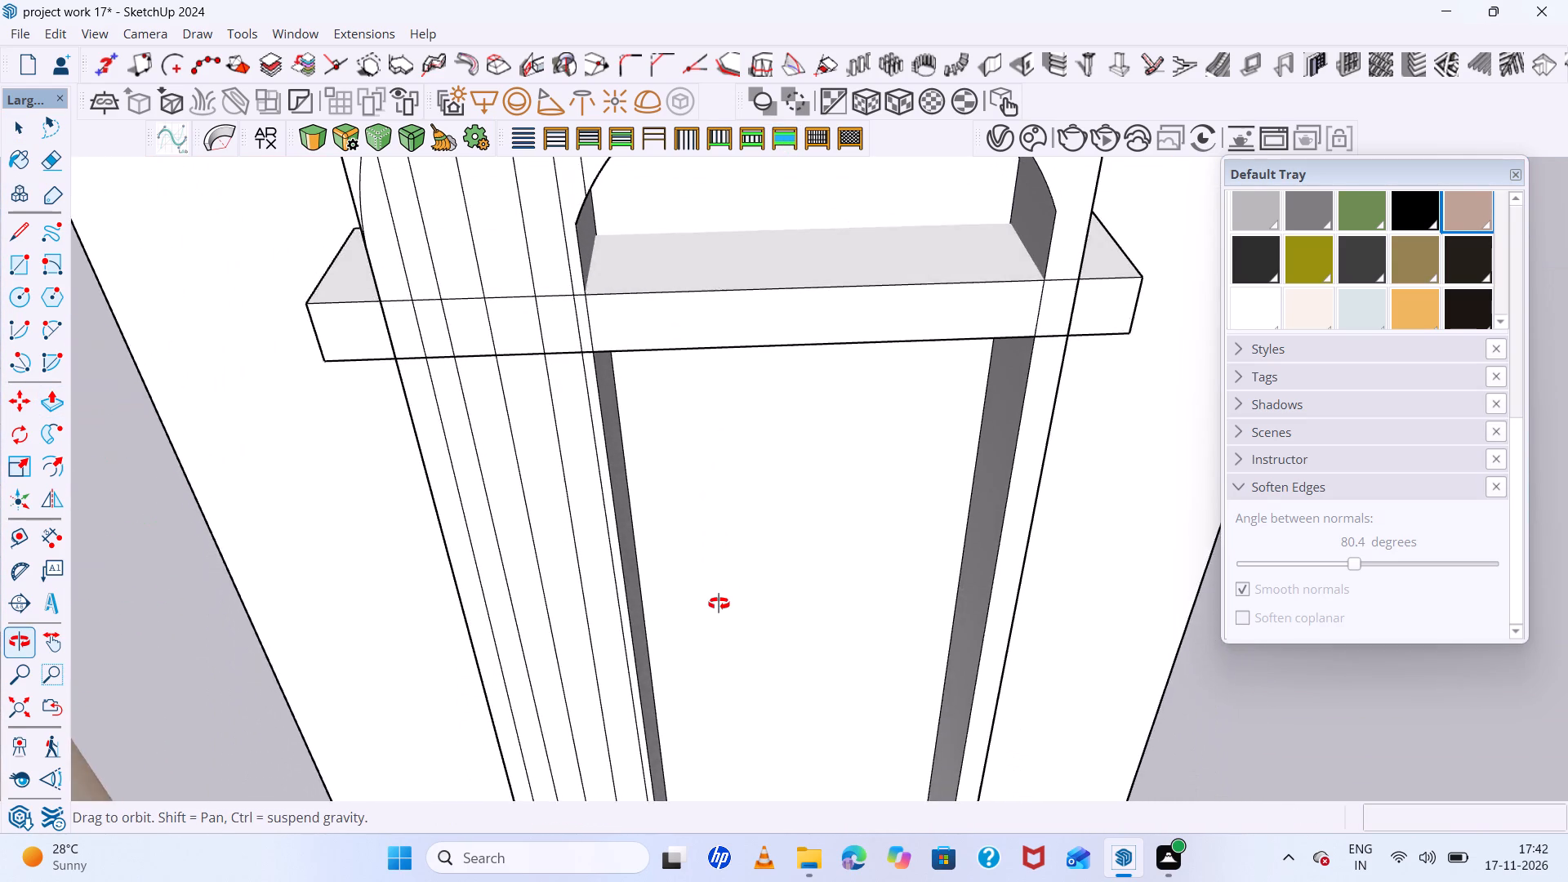
middle_drag(719, 604, 715, 526)
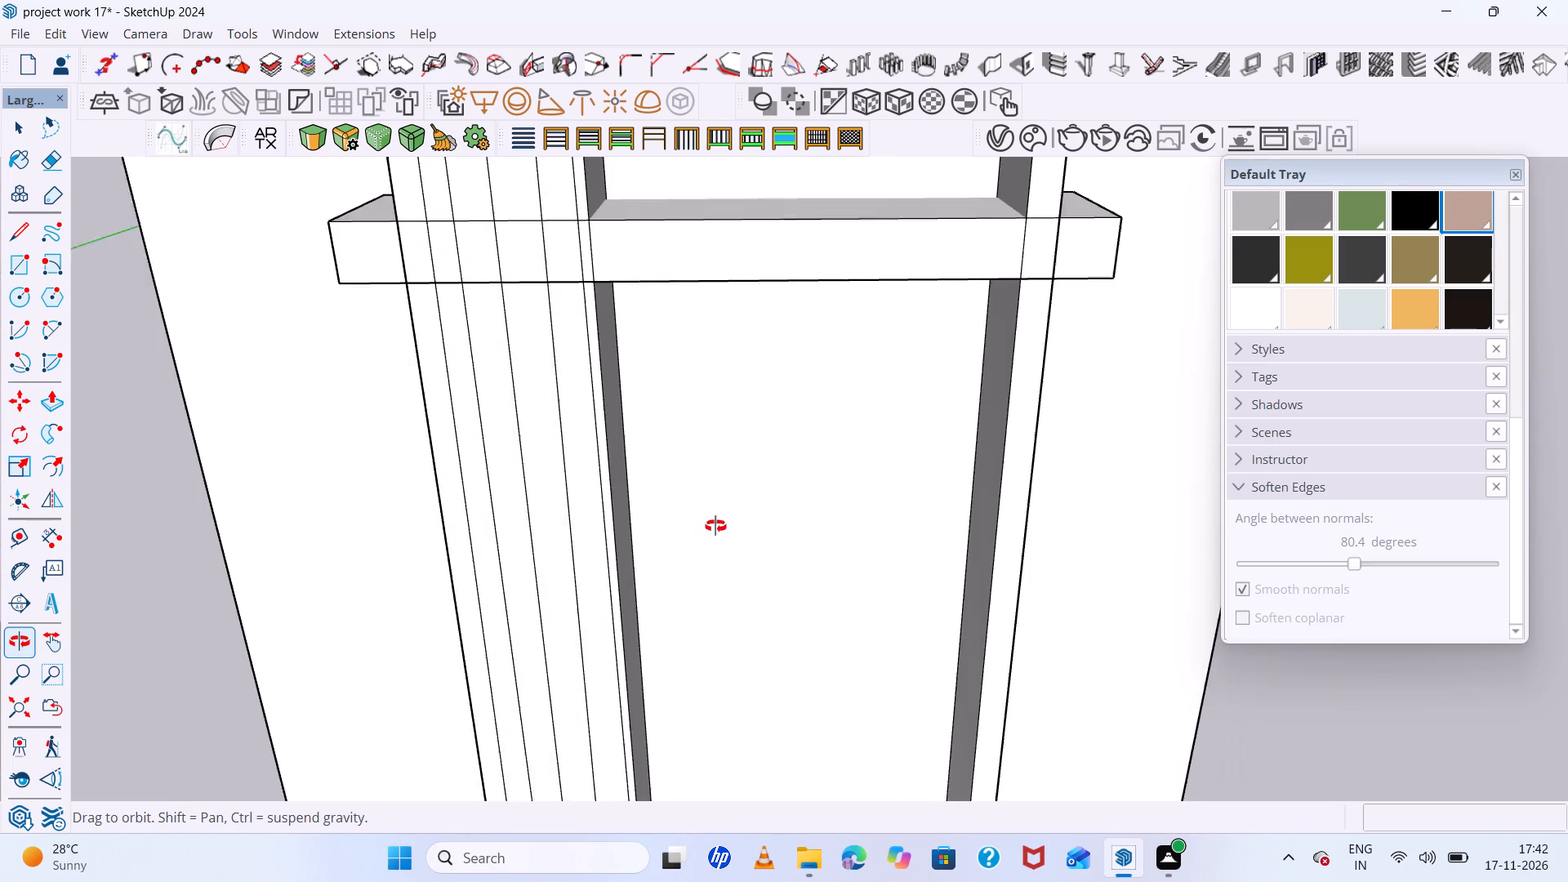
middle_drag(715, 526, 440, 244)
scroll(685, 256, up, 6)
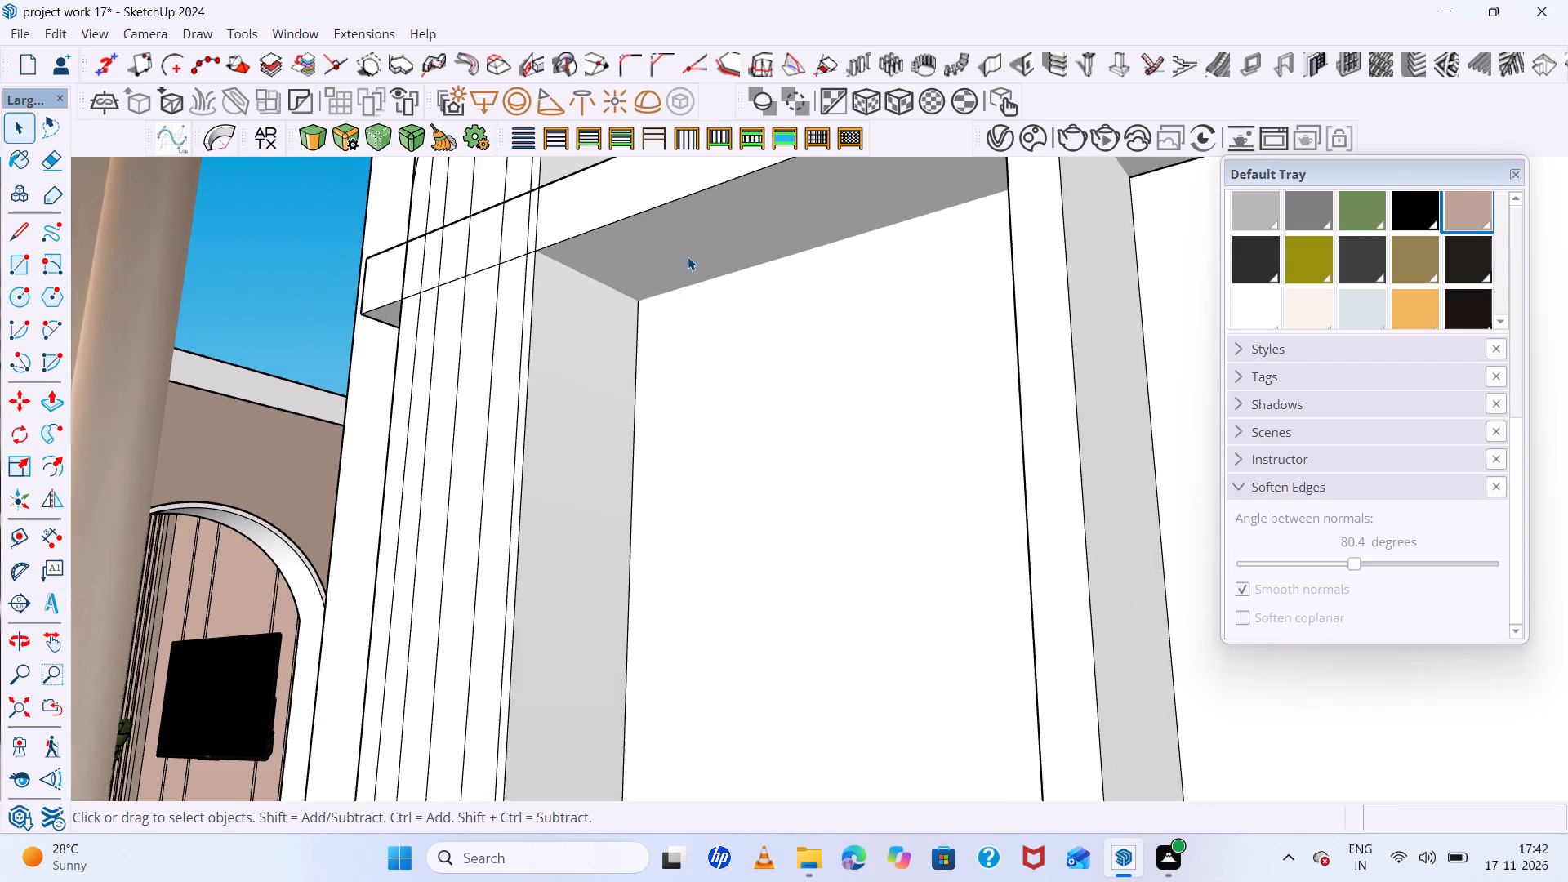
key(space)
click(688, 247)
key(p)
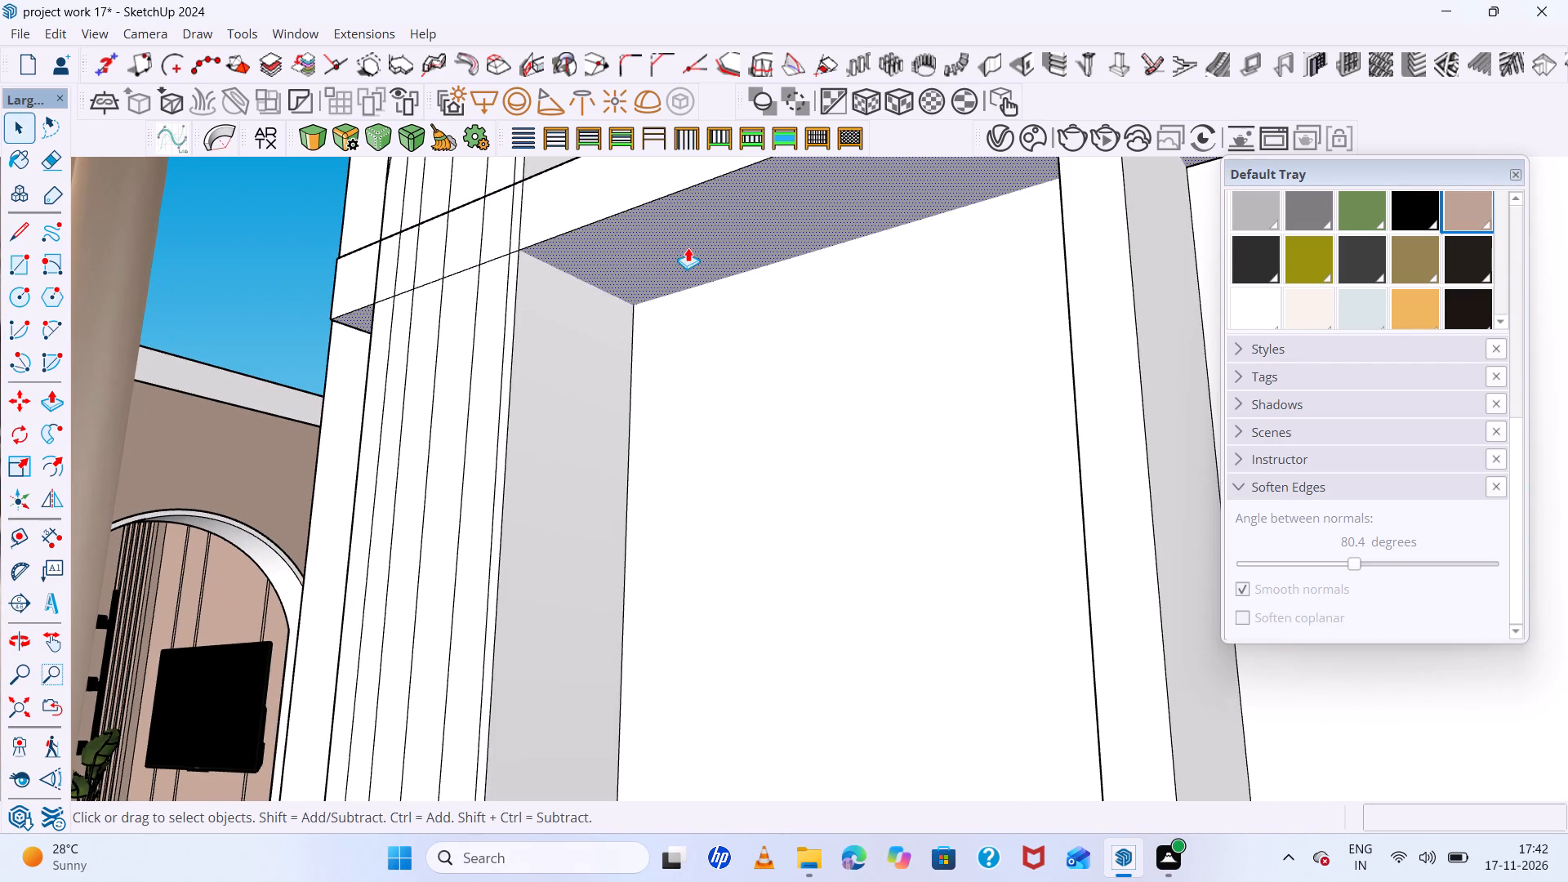
click(683, 247)
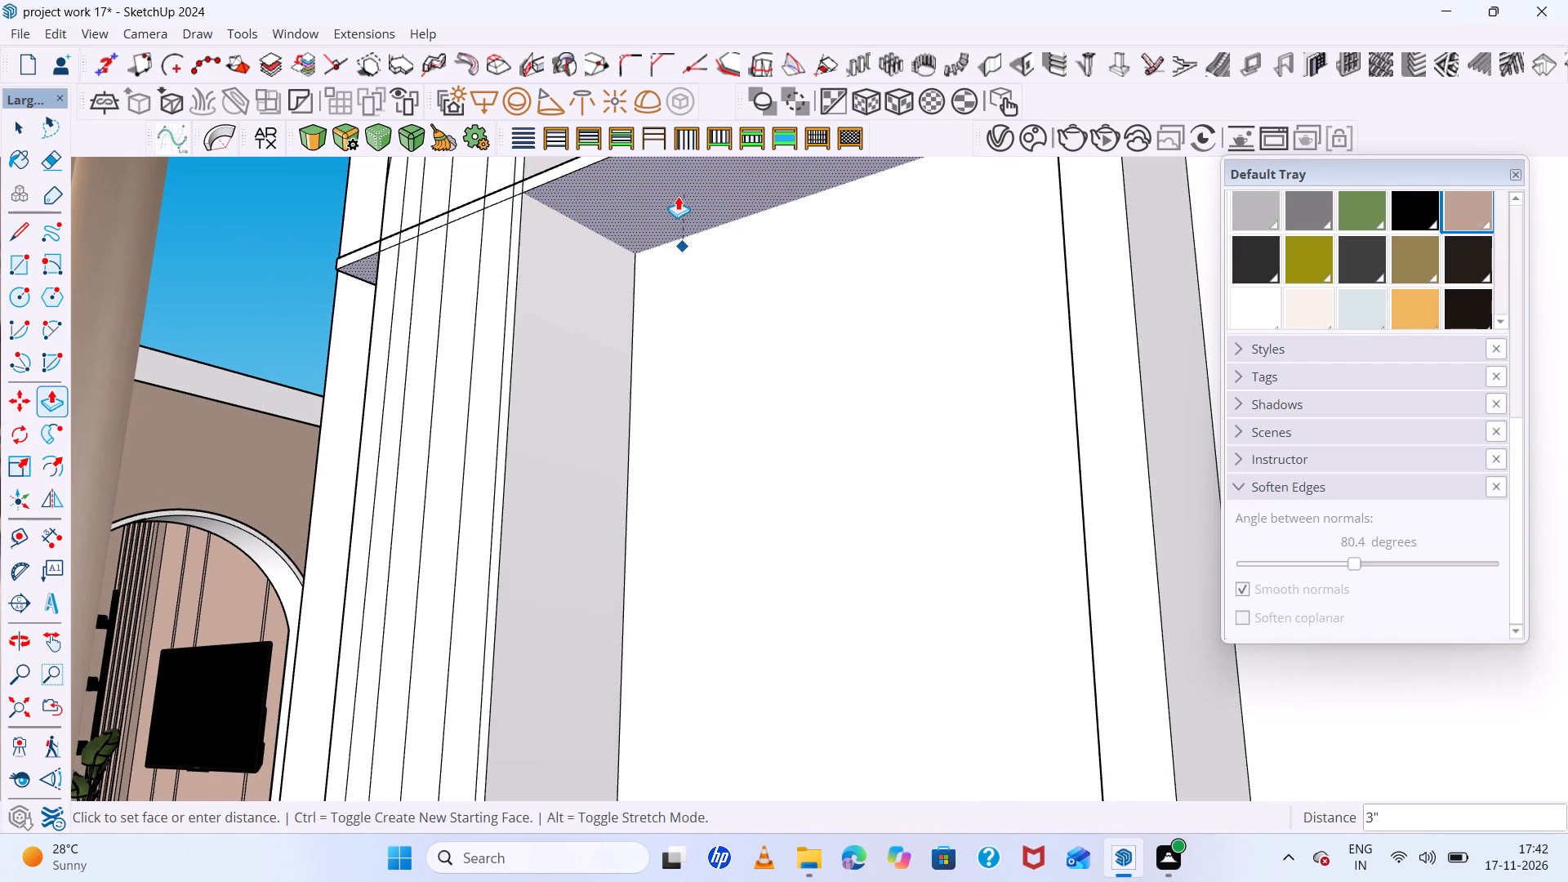
click(675, 203)
Inspect the thinned shelf across the niche and at both overhanging ends.
scroll(548, 240, down, 13)
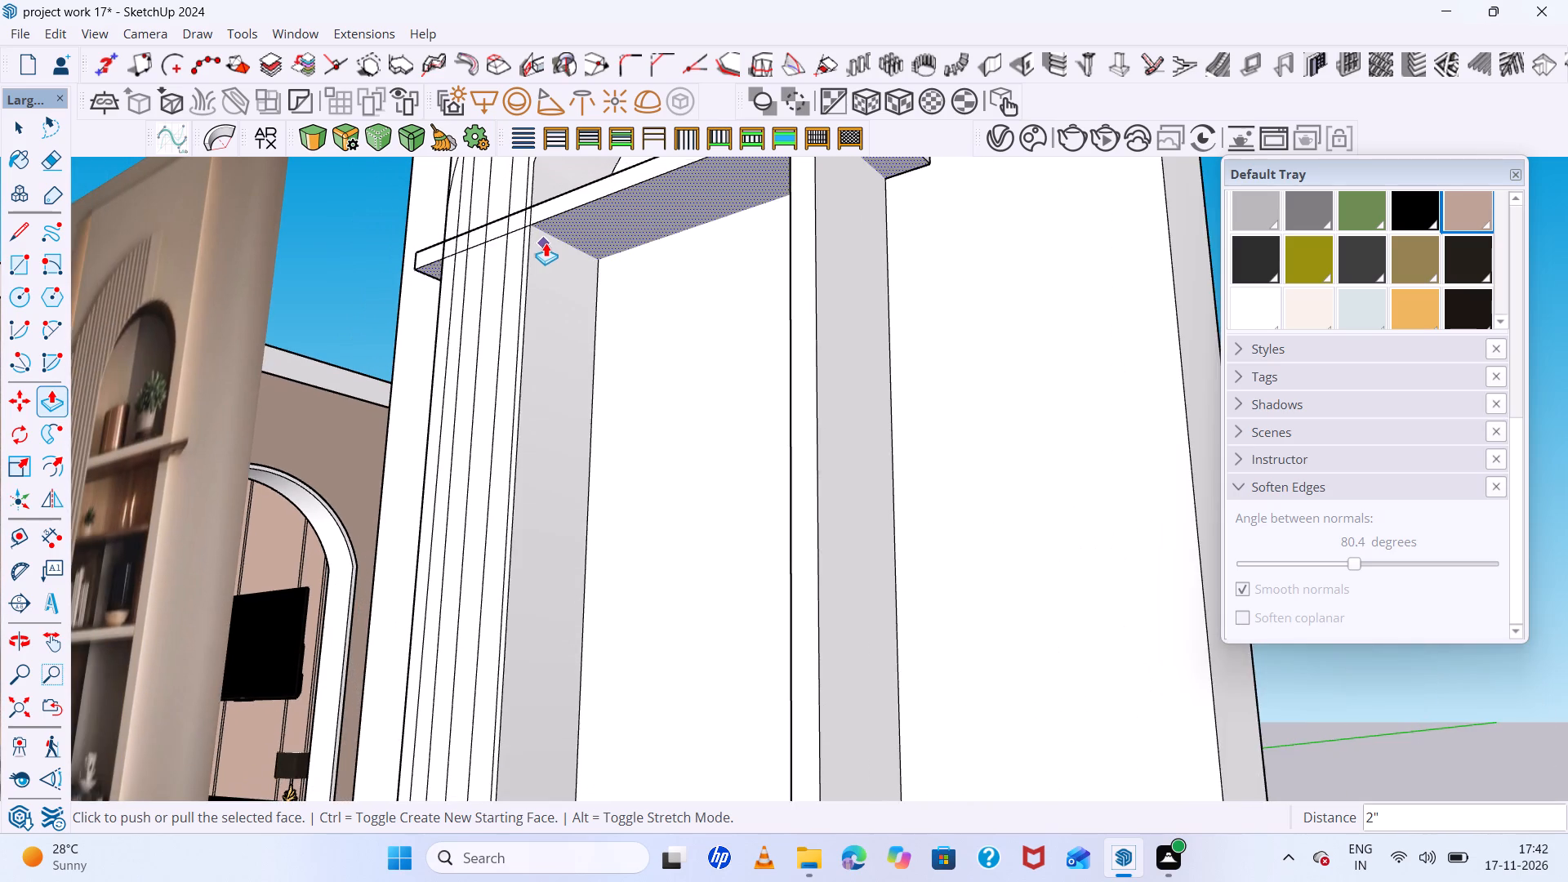
scroll(552, 257, down, 7)
middle_drag(559, 265, 529, 301)
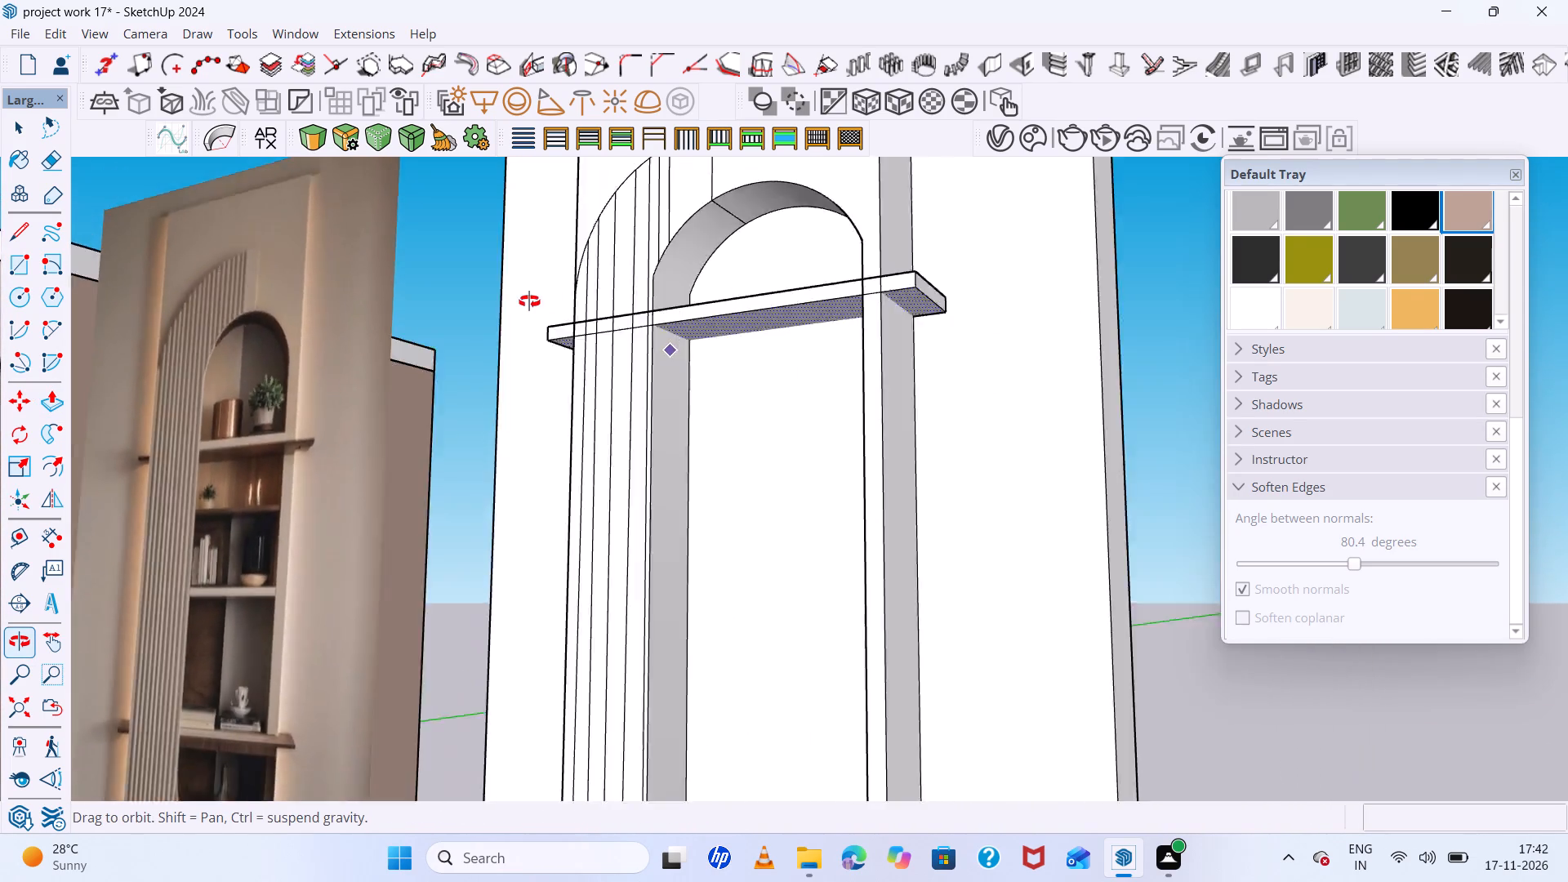
middle_drag(529, 301, 430, 301)
scroll(581, 270, up, 10)
middle_drag(475, 272, 188, 308)
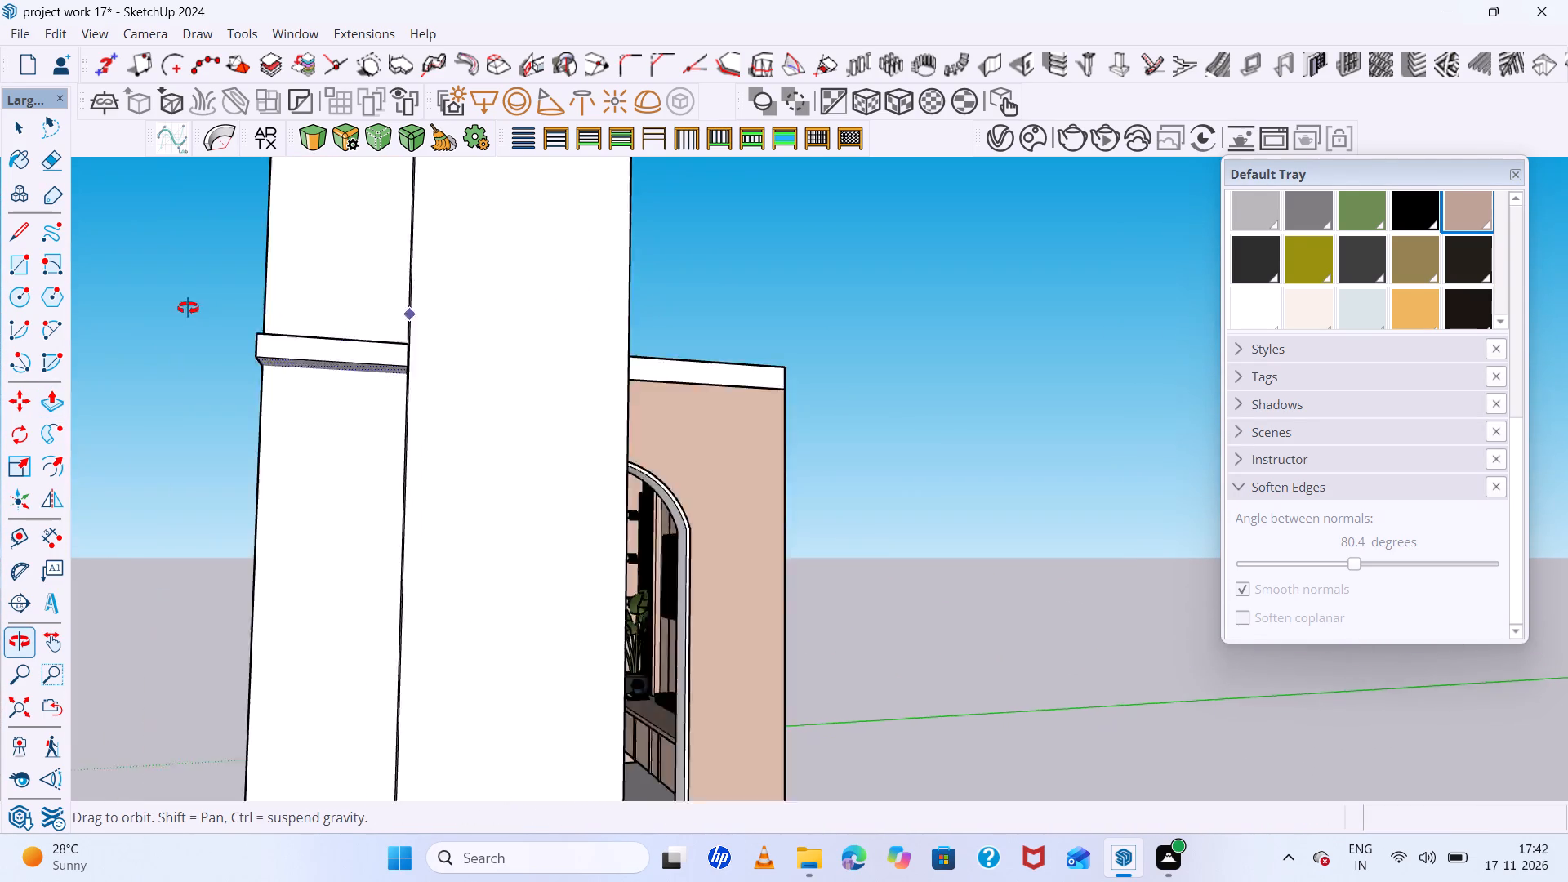
middle_drag(188, 308, 875, 483)
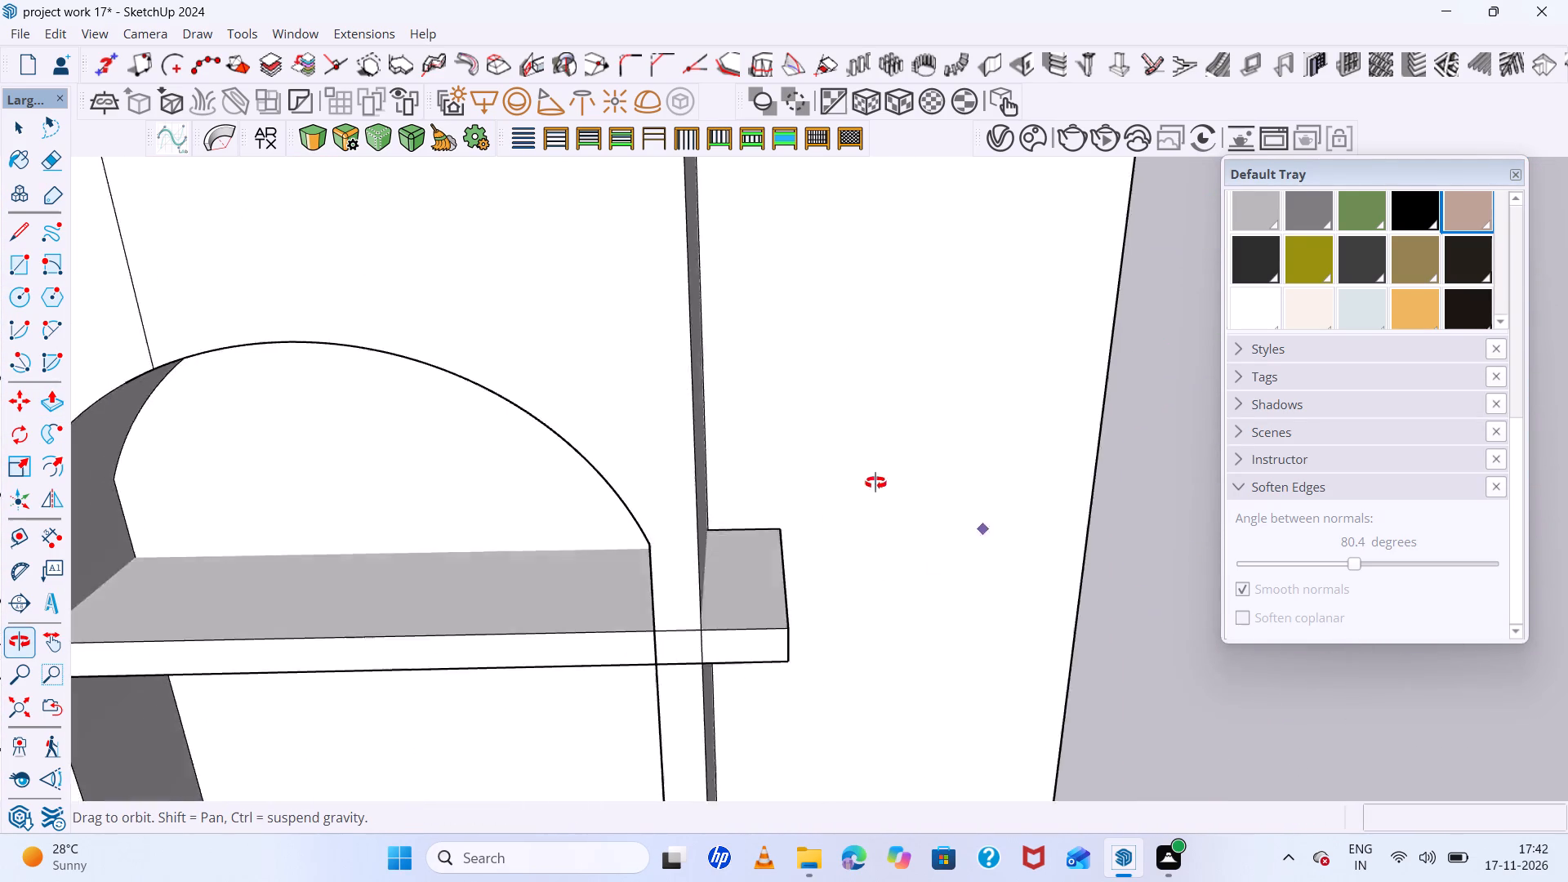
middle_drag(875, 483, 844, 425)
scroll(844, 425, down, 8)
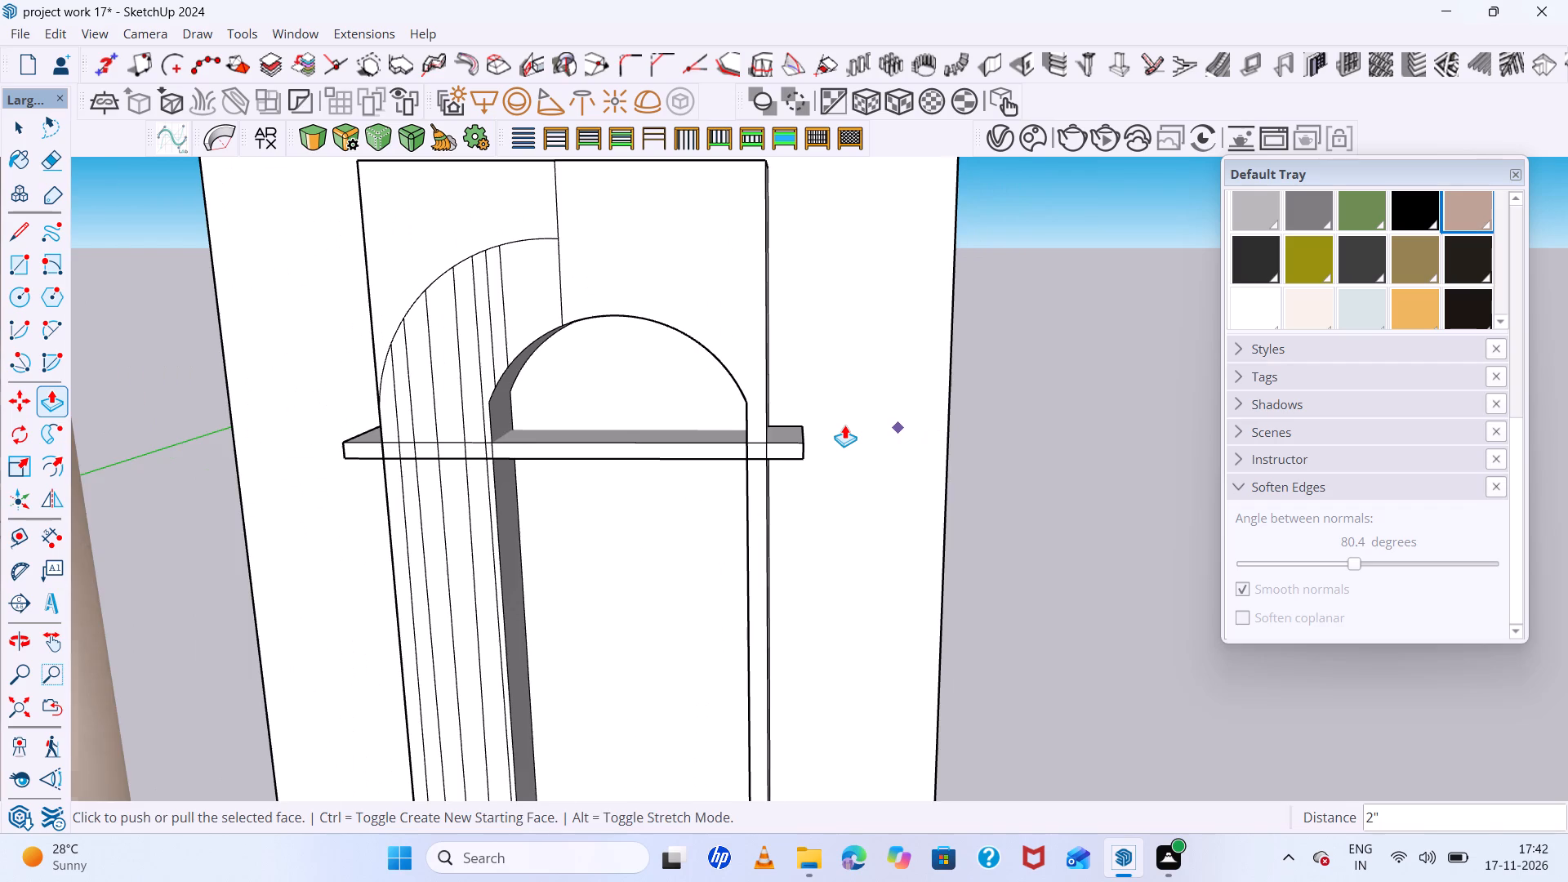
scroll(844, 425, down, 6)
key(space)
scroll(659, 395, up, 14)
scroll(515, 428, down, 7)
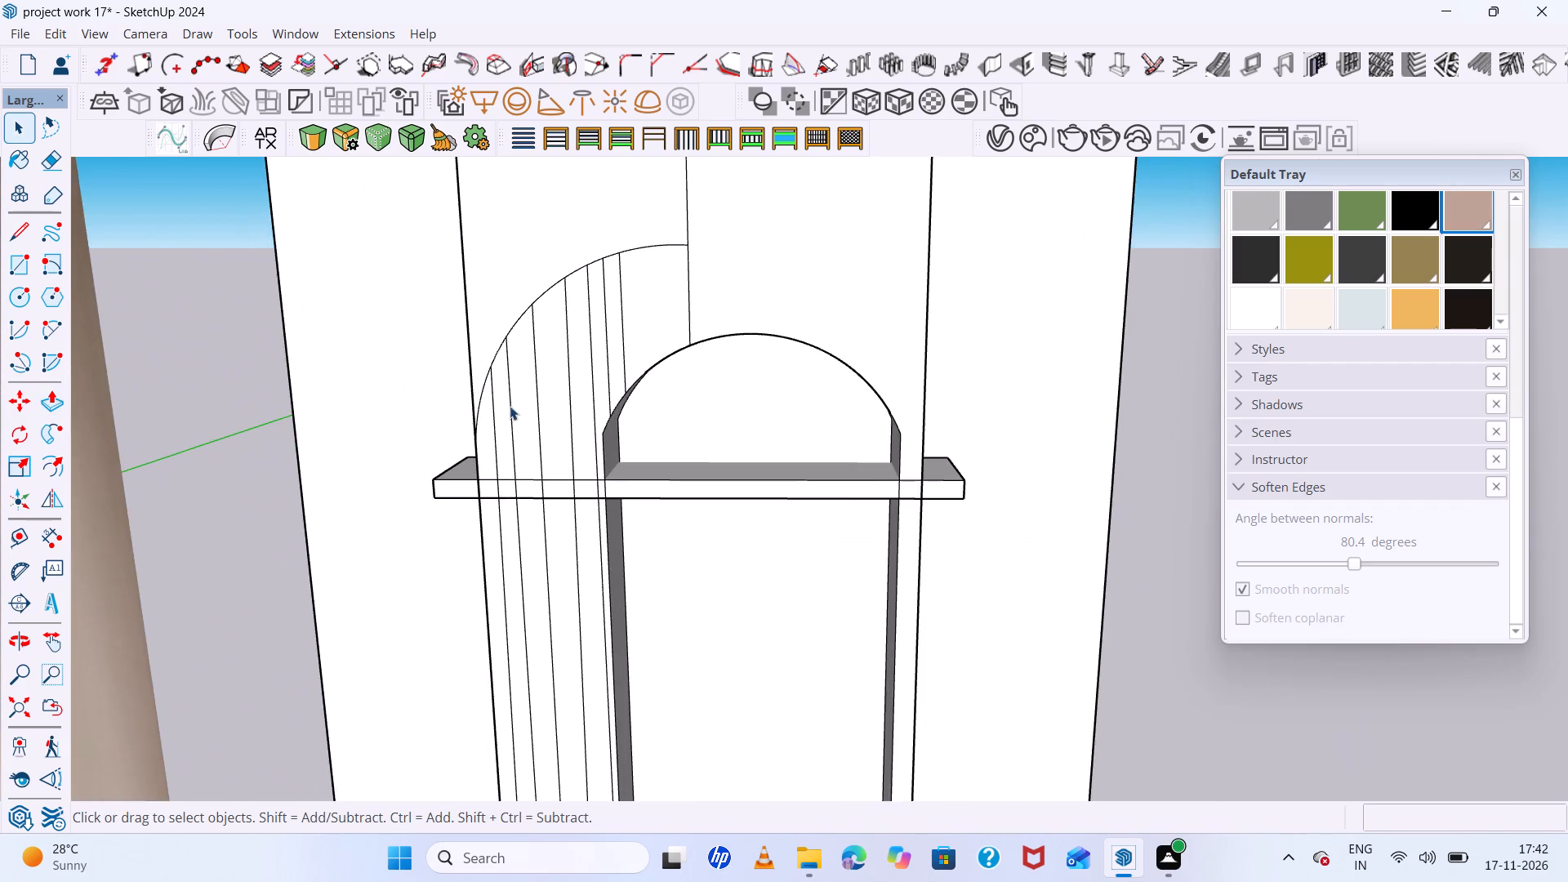
Push the shelf's long front face back 1" so it sits behind the face of the fluted panel.
scroll(510, 406, down, 5)
middle_drag(506, 417, 541, 397)
scroll(531, 446, up, 15)
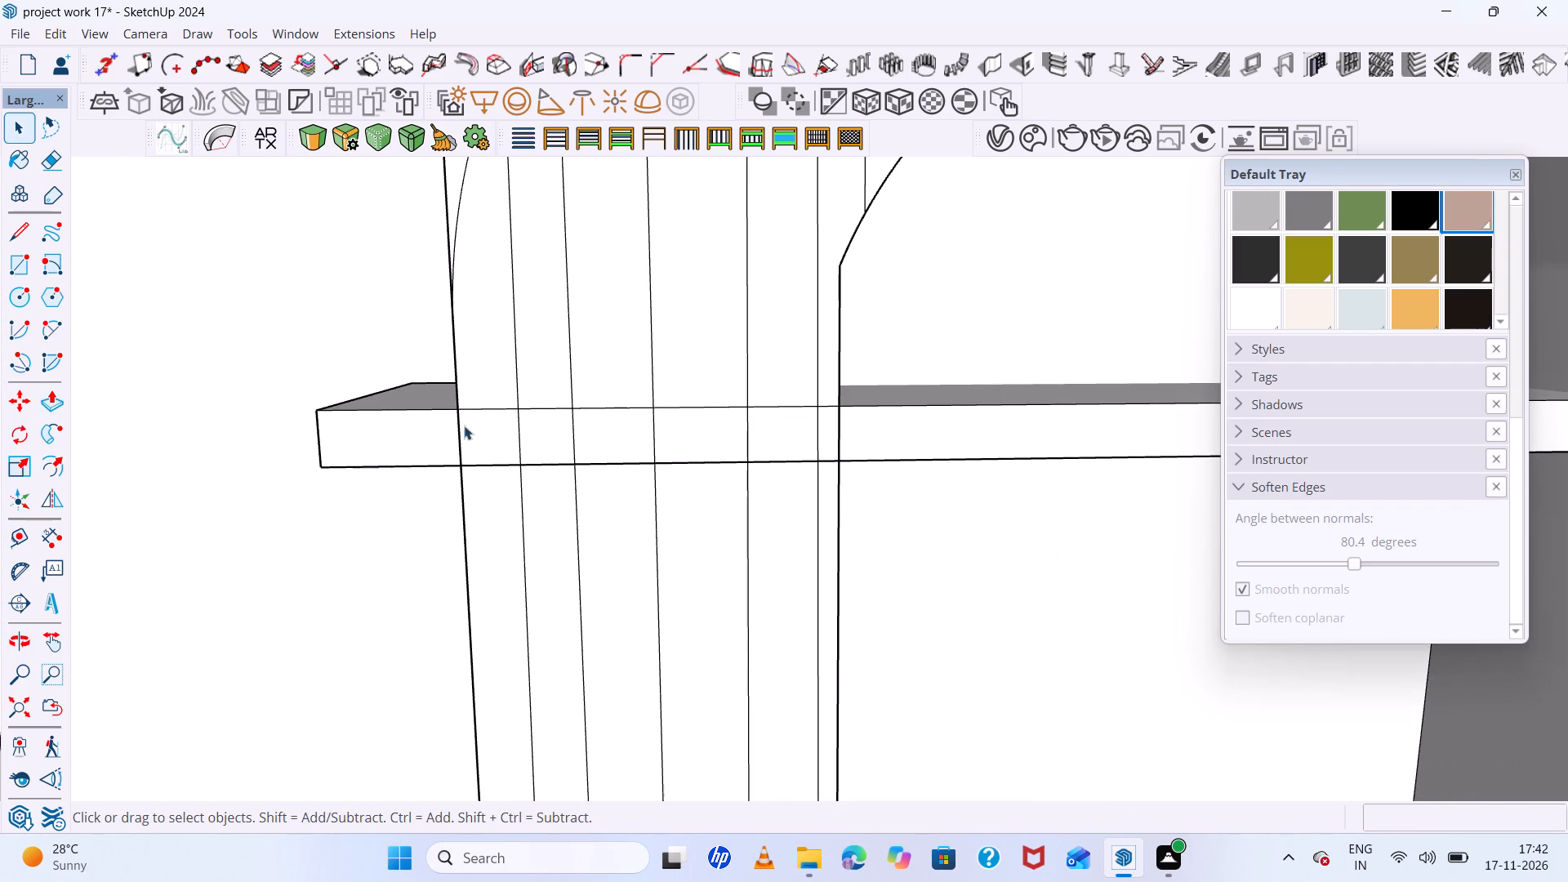
middle_drag(464, 425, 844, 492)
click(732, 543)
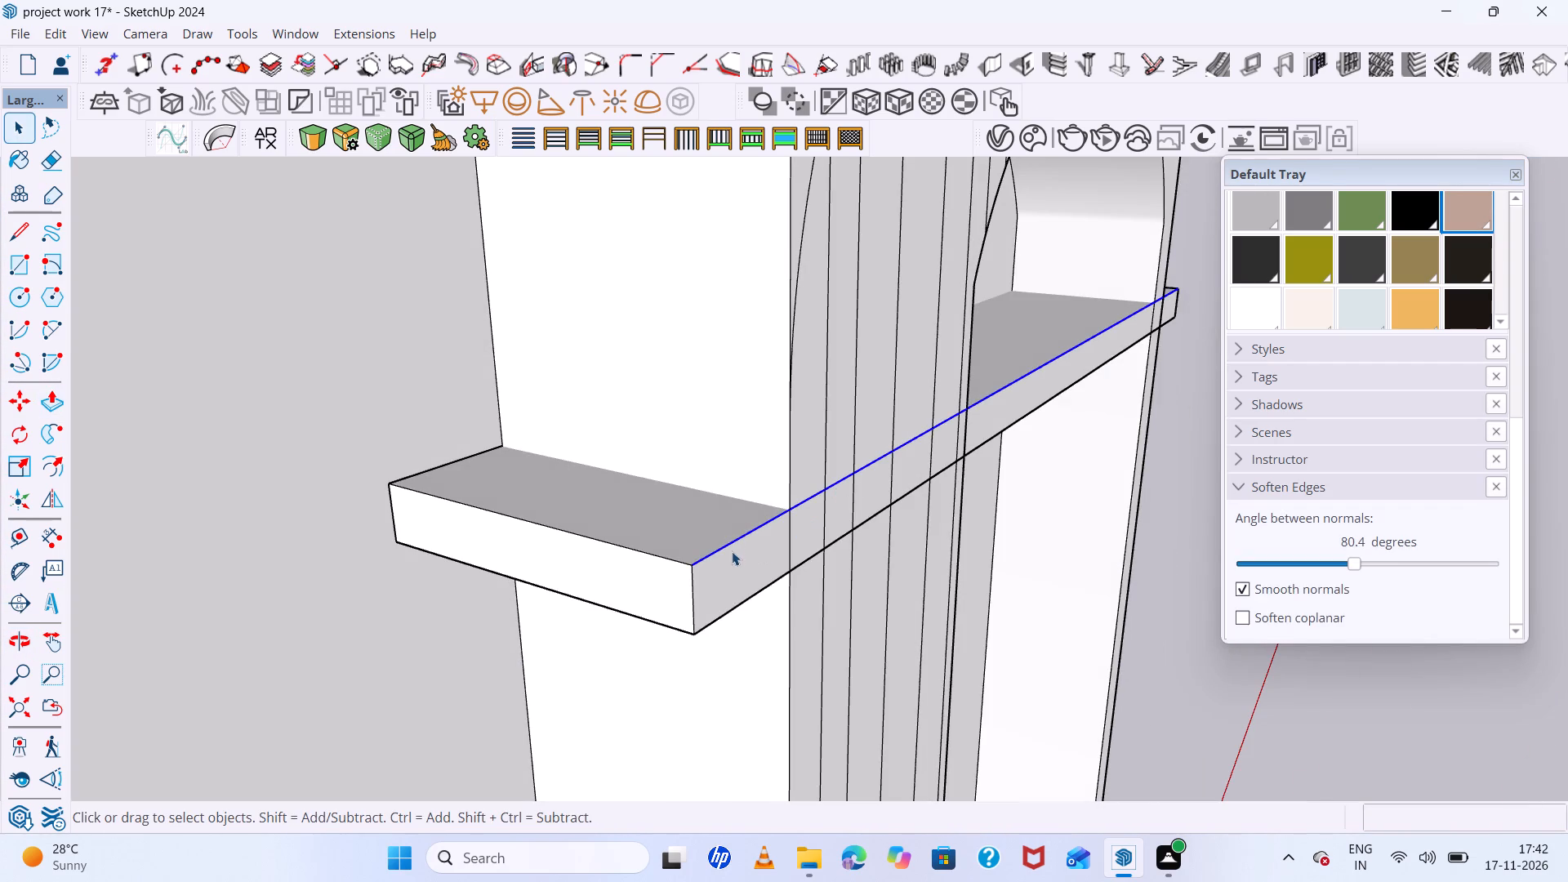
click(732, 557)
key(p)
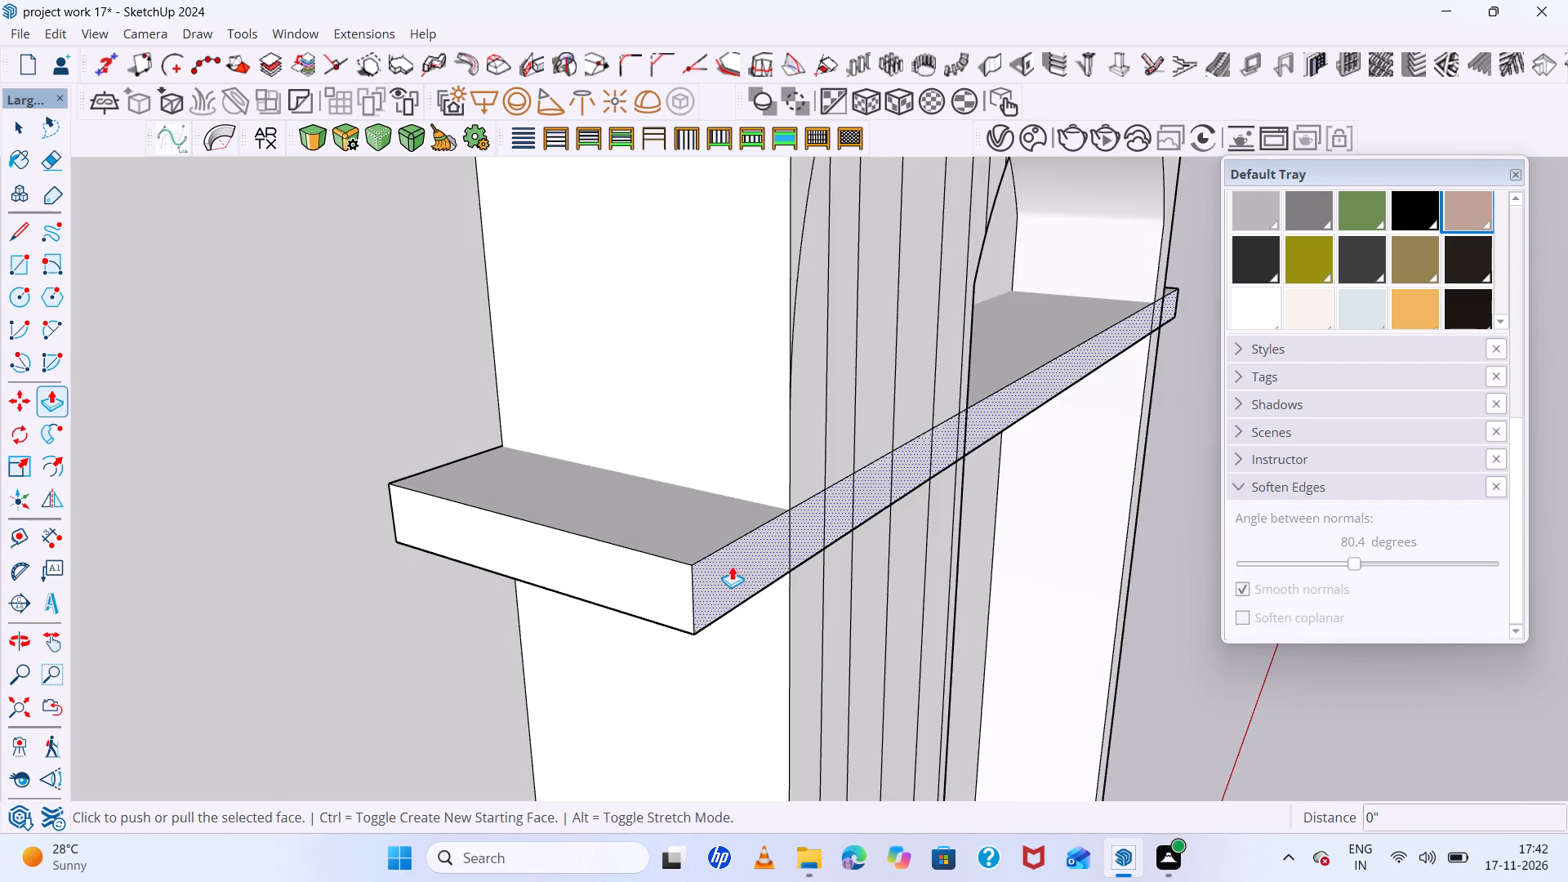
click(732, 568)
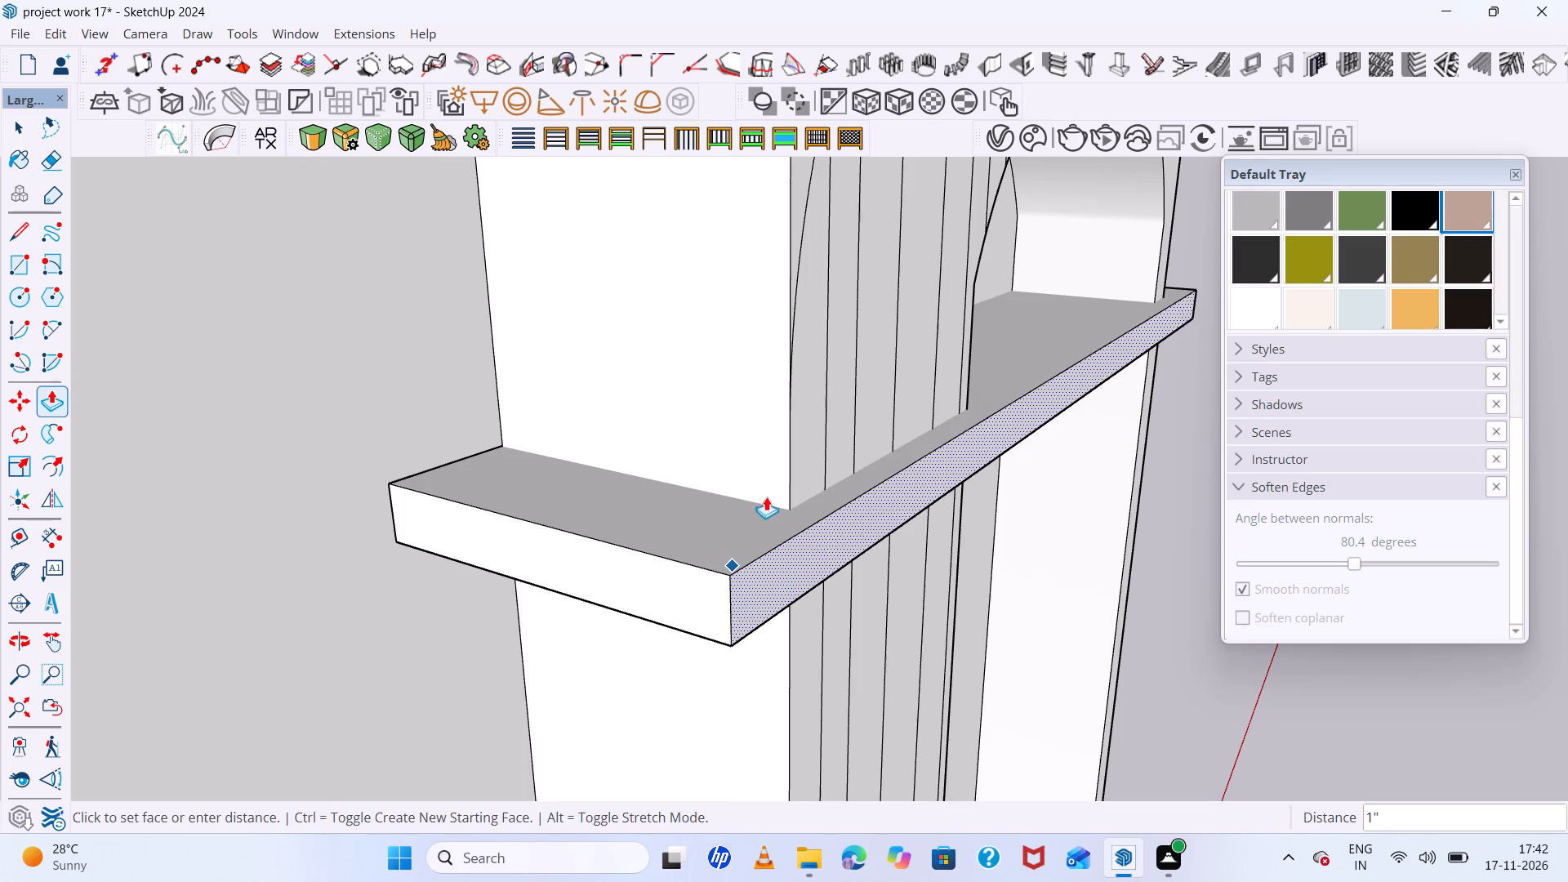
click(722, 480)
scroll(630, 472, down, 20)
scroll(630, 472, down, 1)
middle_drag(677, 483, 59, 361)
scroll(502, 383, down, 6)
scroll(679, 399, up, 20)
scroll(679, 399, up, 1)
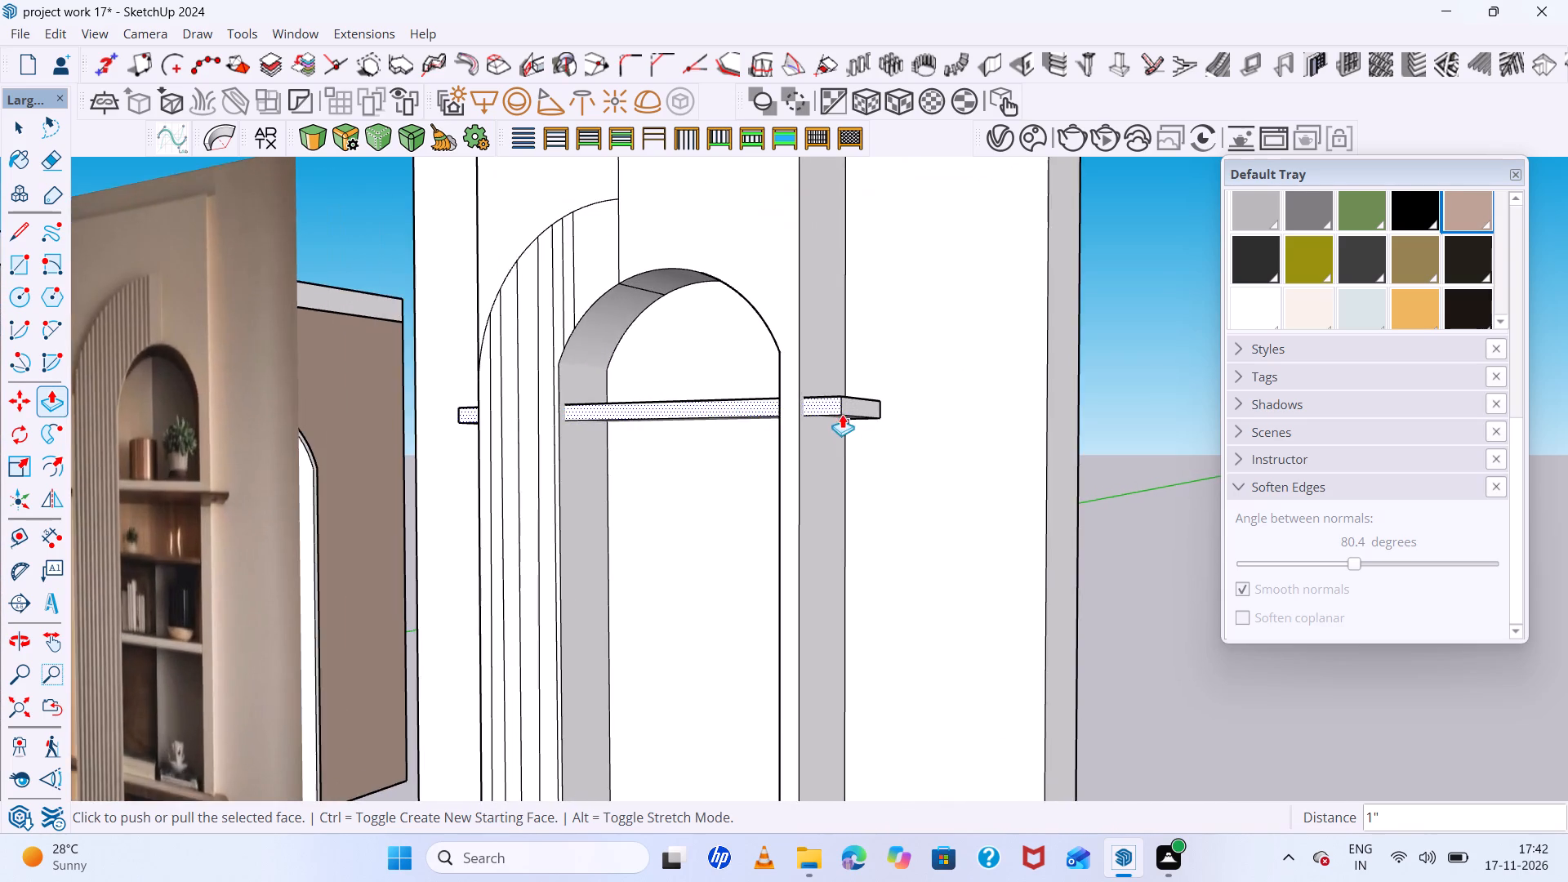
Select all the connected shelf geometry and make it a group.
key(space)
scroll(841, 410, up, 6)
triple_click(840, 409)
double_click(840, 409)
right_click(840, 409)
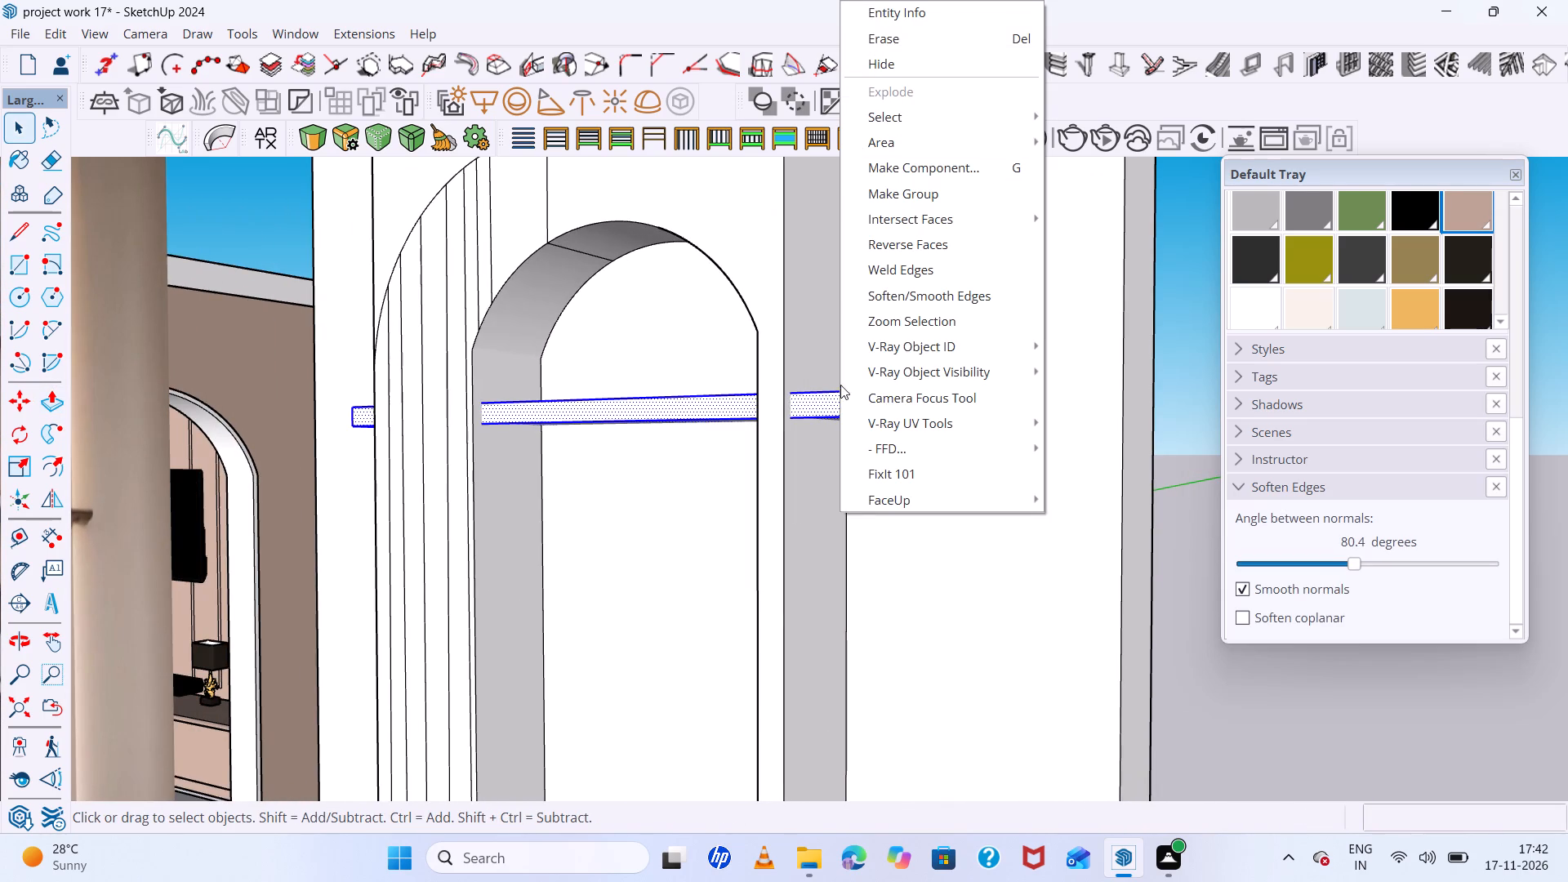
click(893, 198)
Compare the shelf placement in the reference image with the modelled niche.
scroll(853, 214, down, 13)
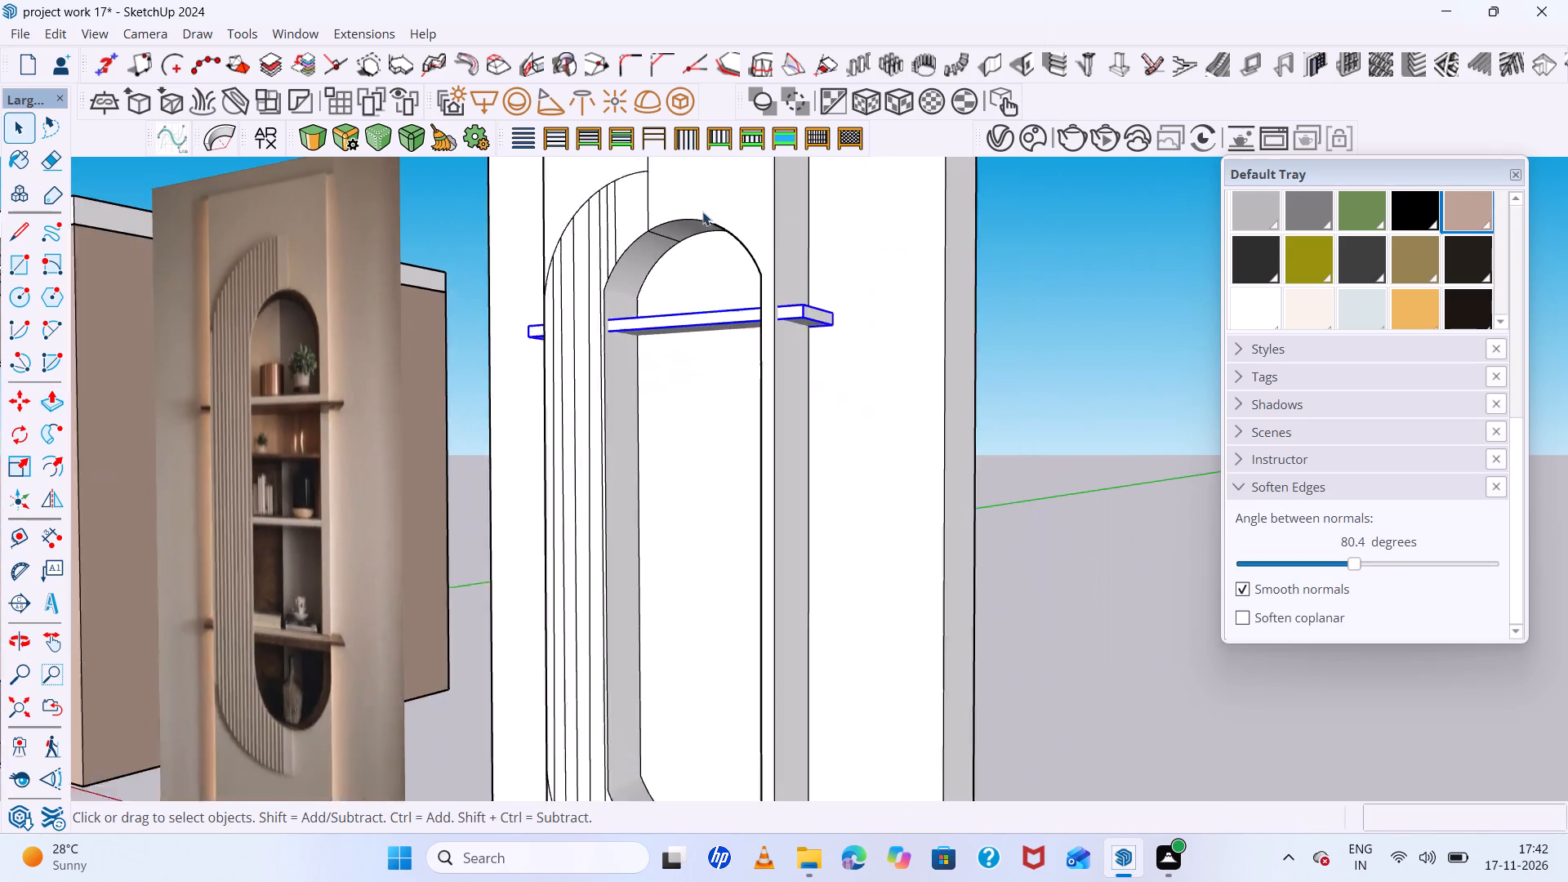
scroll(702, 212, down, 7)
middle_drag(691, 217, 703, 252)
scroll(691, 317, up, 8)
scroll(314, 386, down, 2)
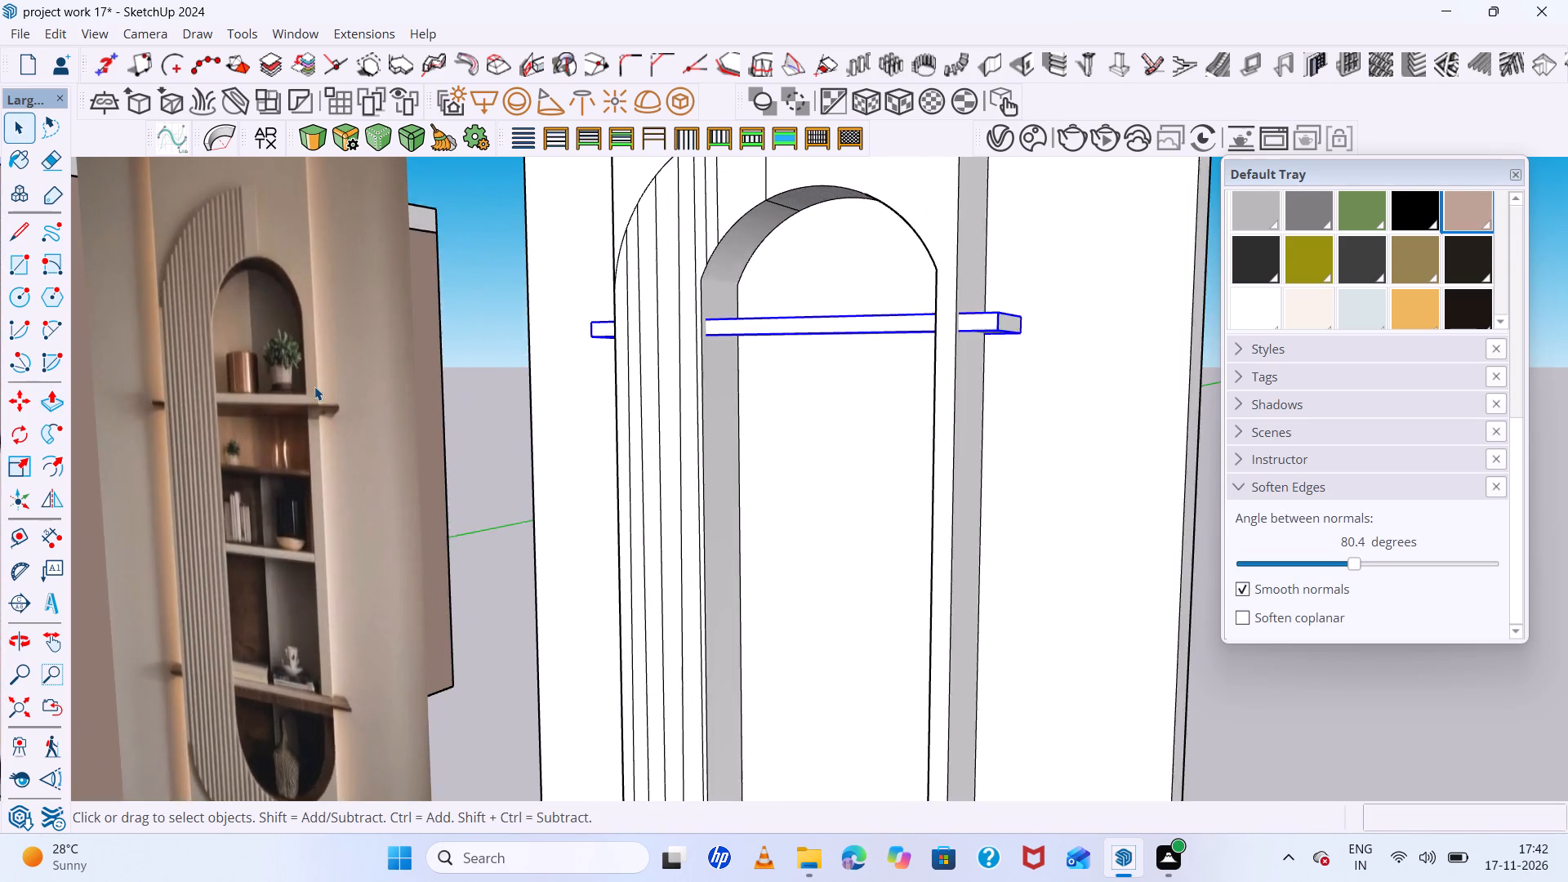
scroll(314, 386, down, 2)
middle_drag(314, 385, 503, 385)
scroll(430, 362, down, 2)
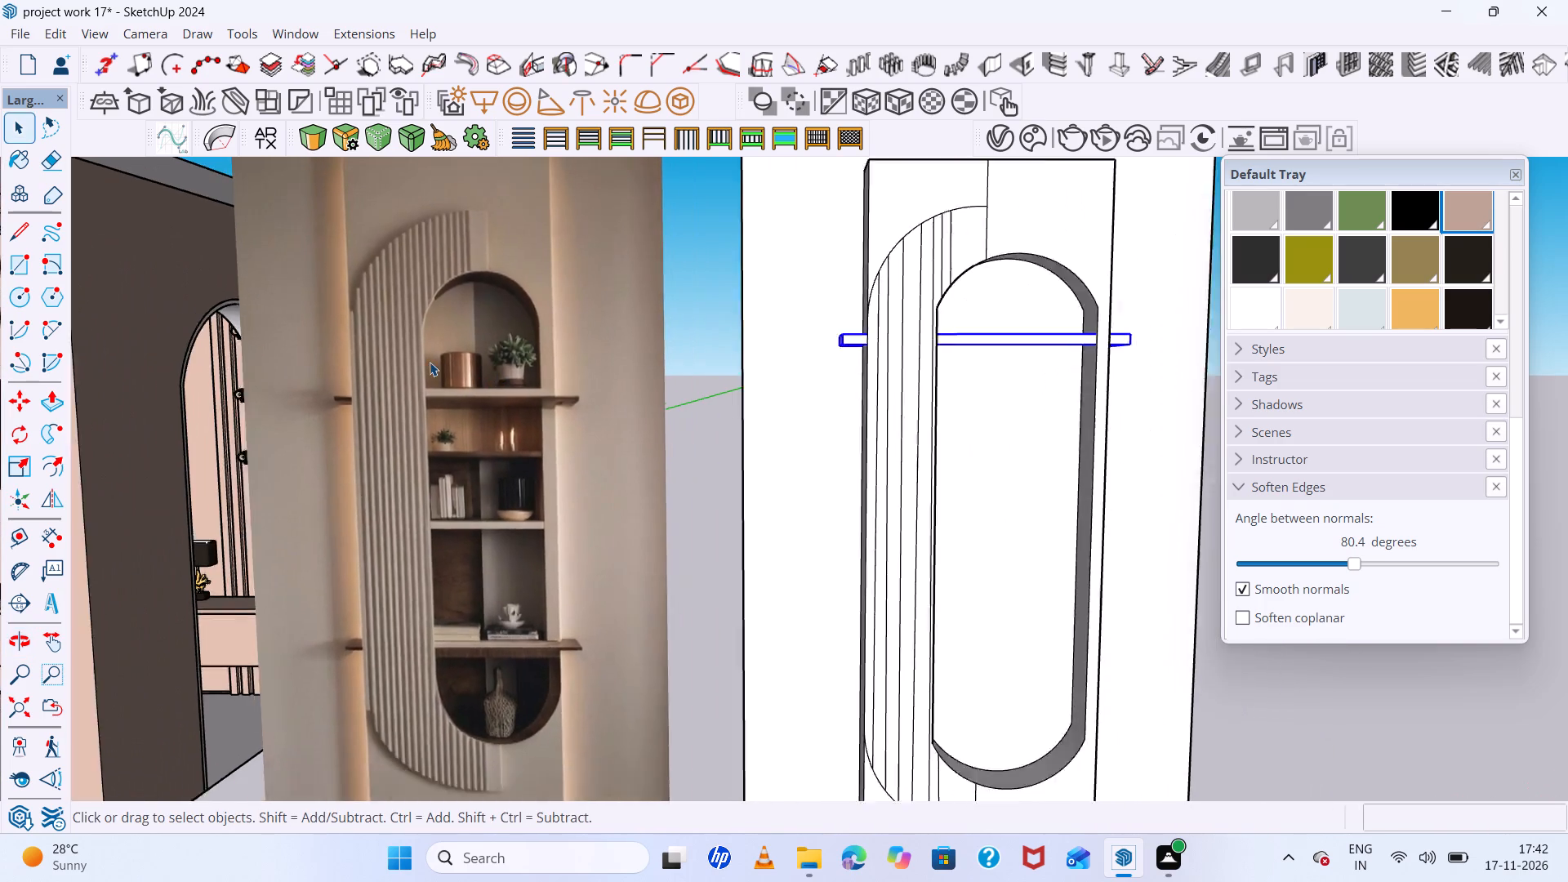
scroll(430, 362, down, 12)
scroll(617, 361, up, 14)
scroll(849, 370, up, 7)
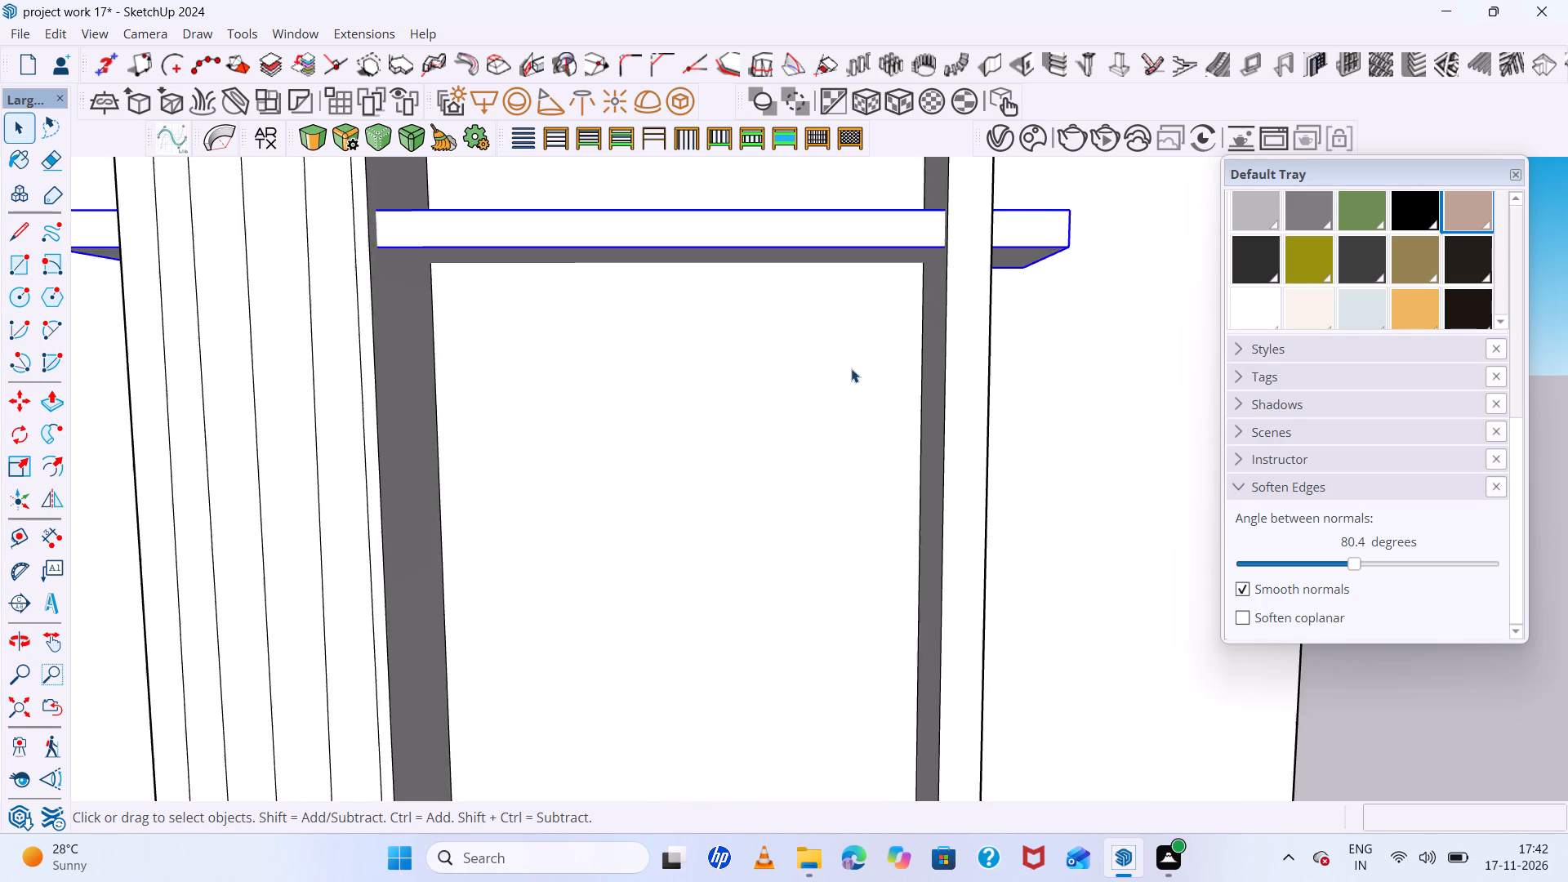
Copy the shelf group straight down about 2' 6" along the vertical axis as a second shelf across the niche.
middle_drag(850, 369, 568, 489)
scroll(764, 277, up, 1)
scroll(764, 278, down, 7)
middle_drag(768, 304, 768, 336)
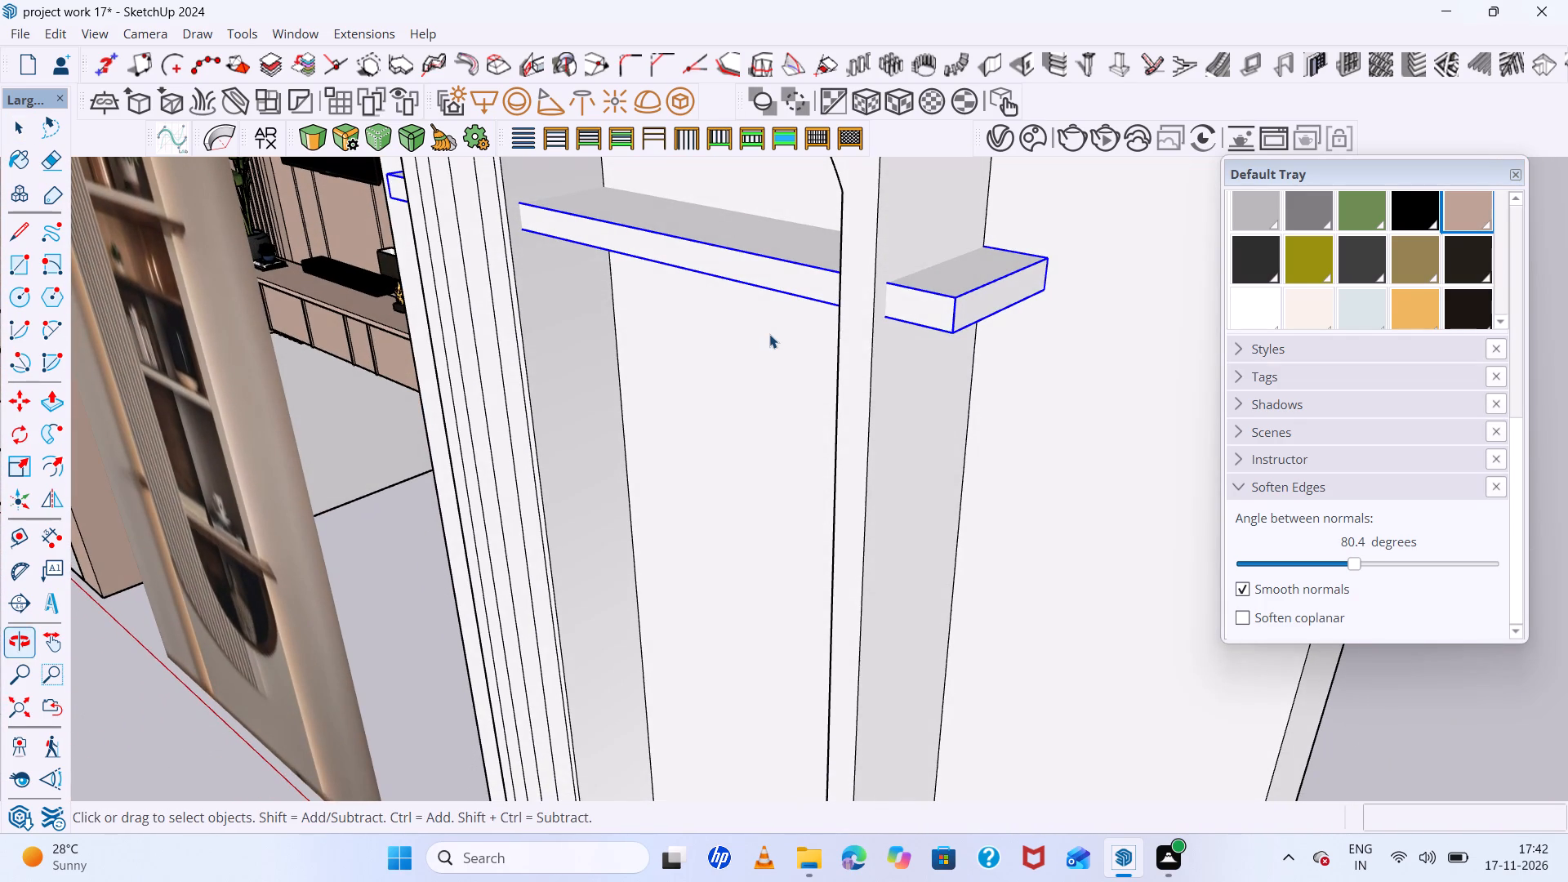
key(m)
scroll(844, 327, down, 7)
scroll(1016, 317, up, 6)
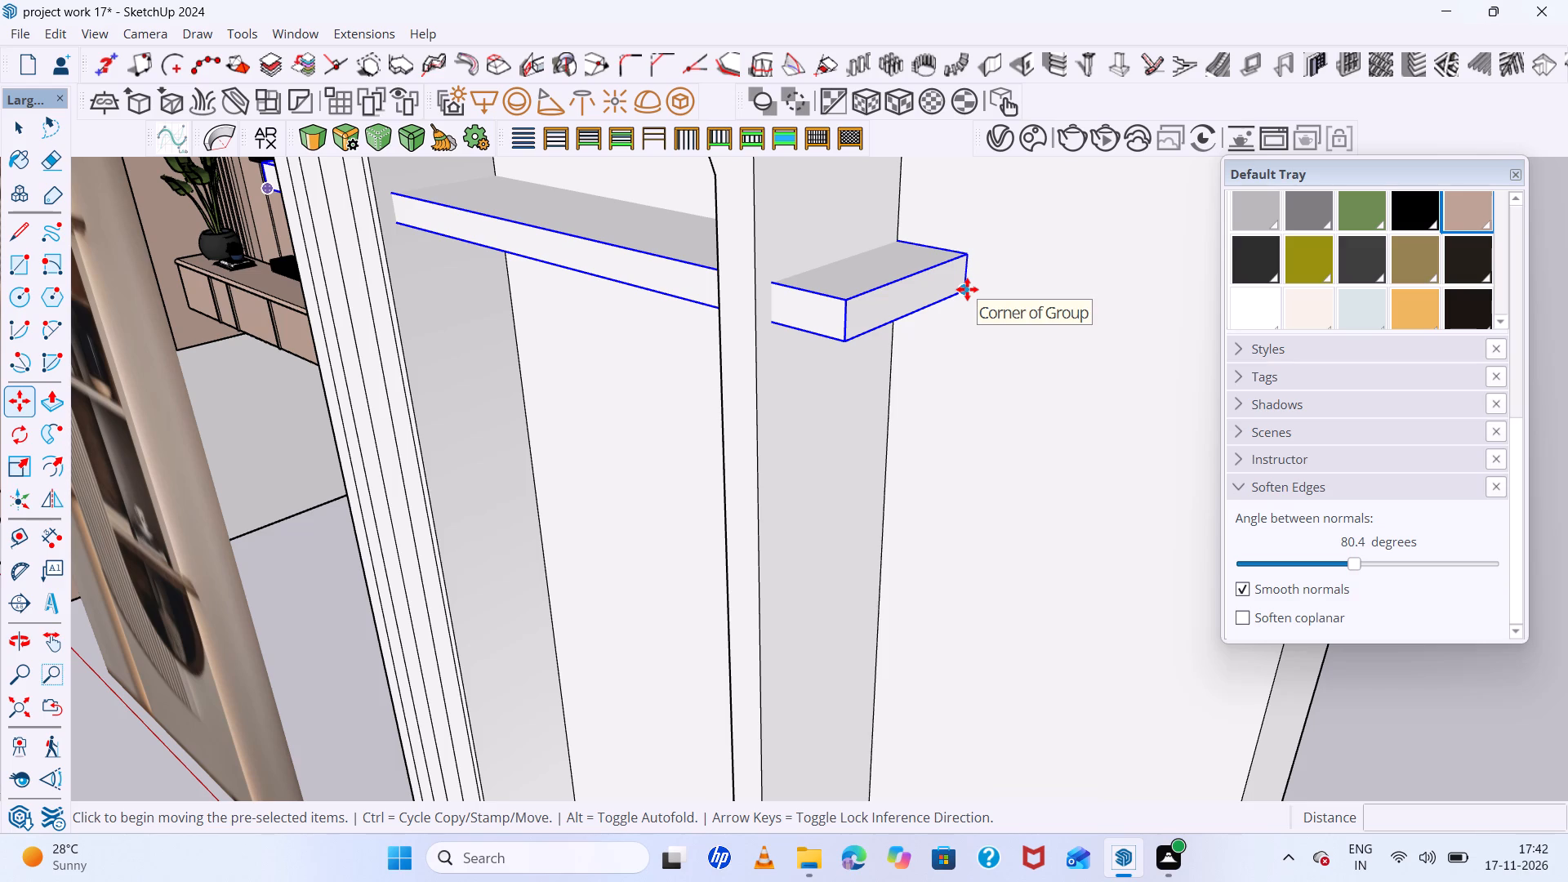
drag(966, 289, 965, 318)
scroll(955, 406, down, 8)
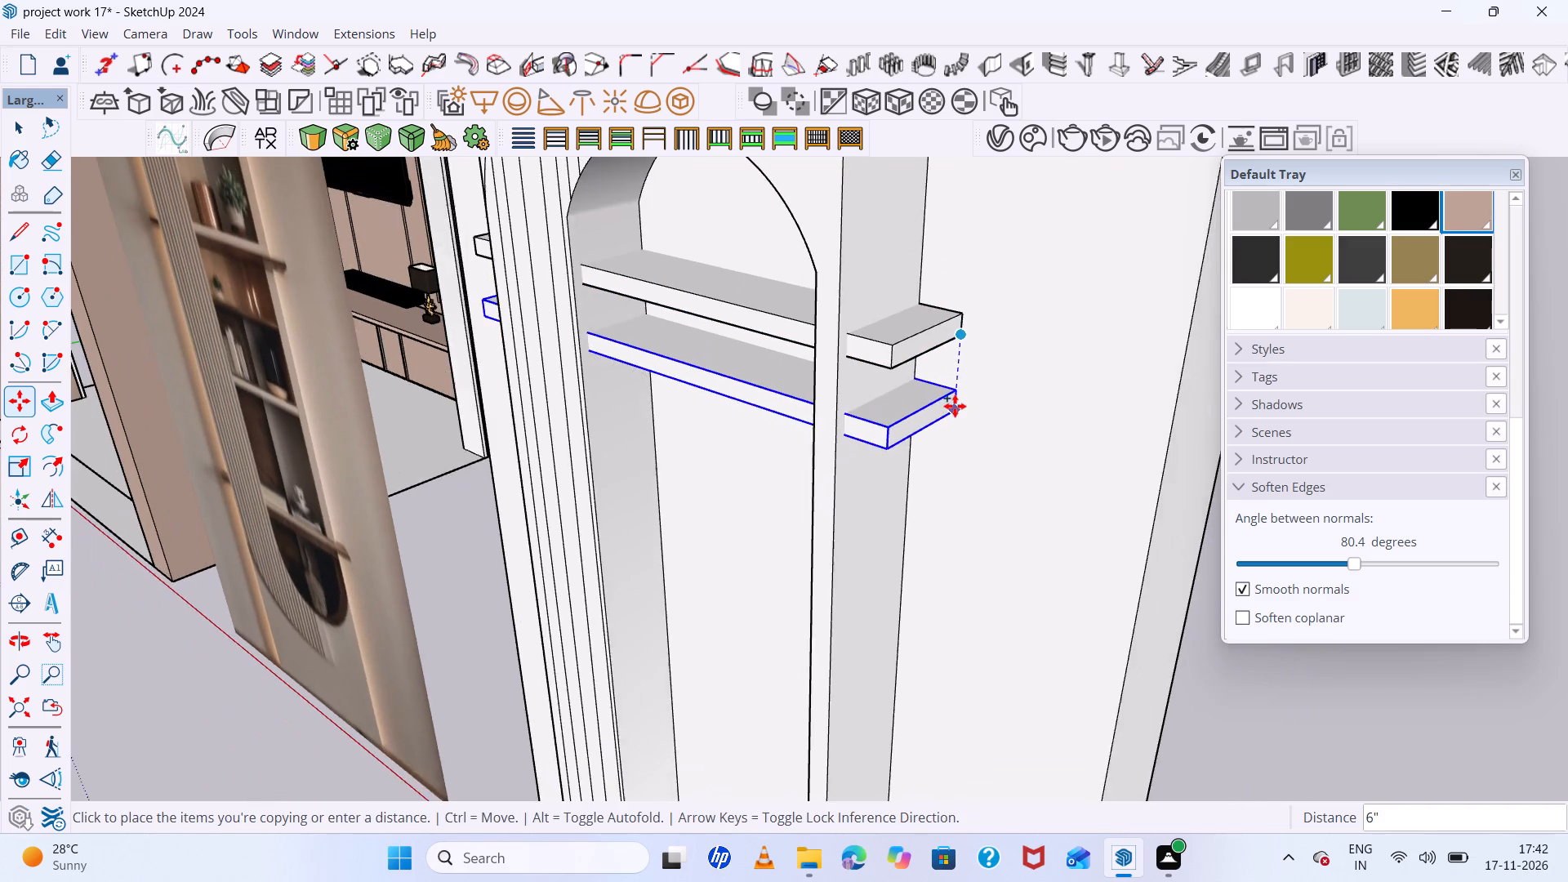
scroll(955, 408, down, 8)
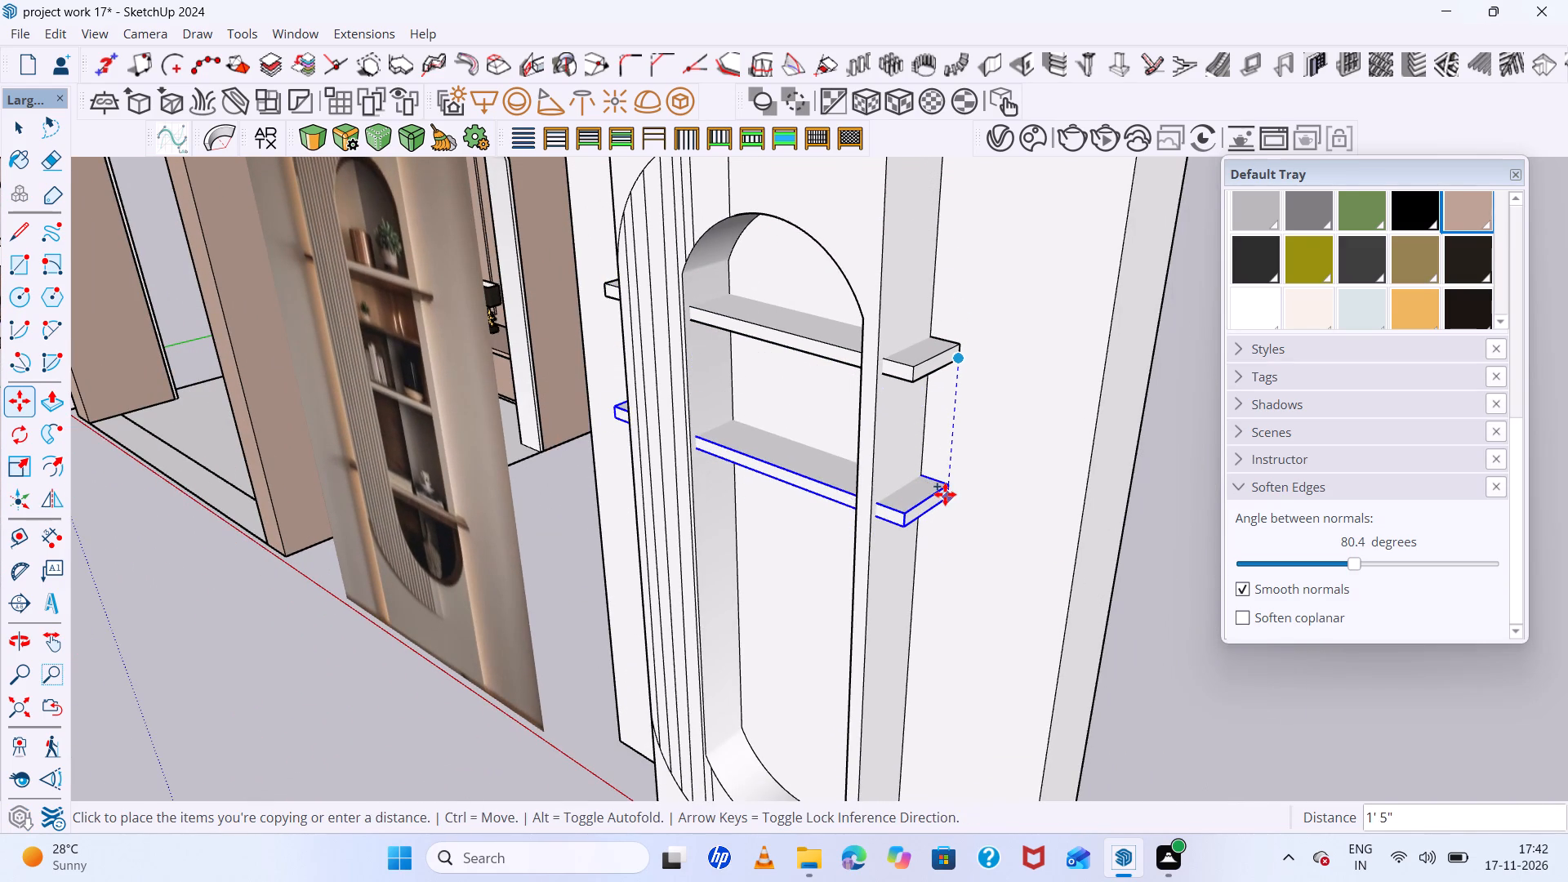
key(Up)
scroll(945, 494, down, 9)
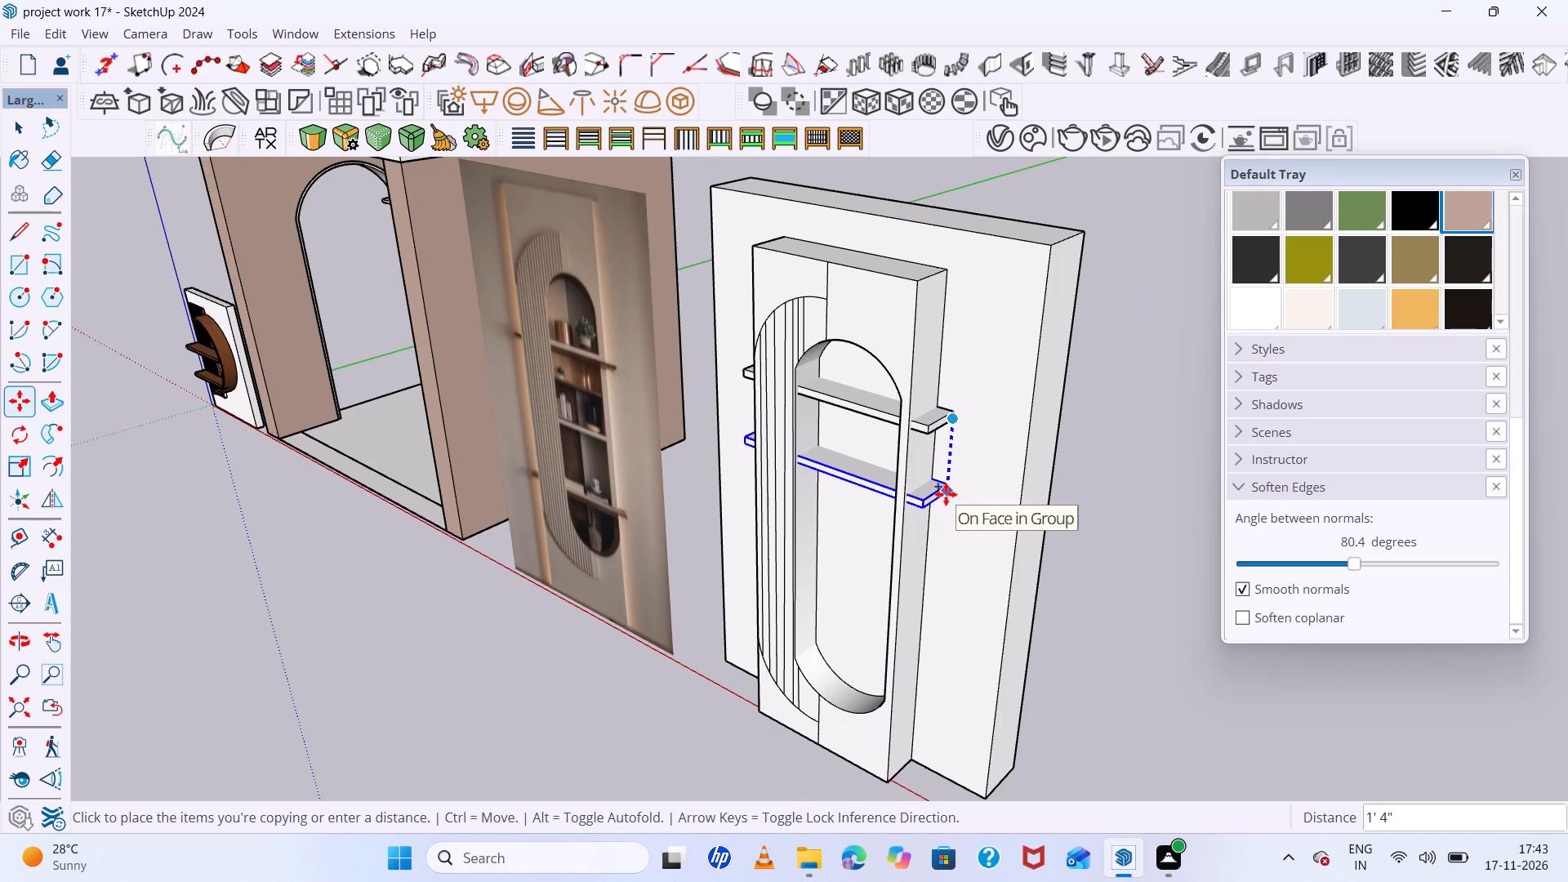
click(938, 545)
Copy the second shelf straight down about 2' 4" as a third shelf near the bottom of the niche.
scroll(944, 555, up, 7)
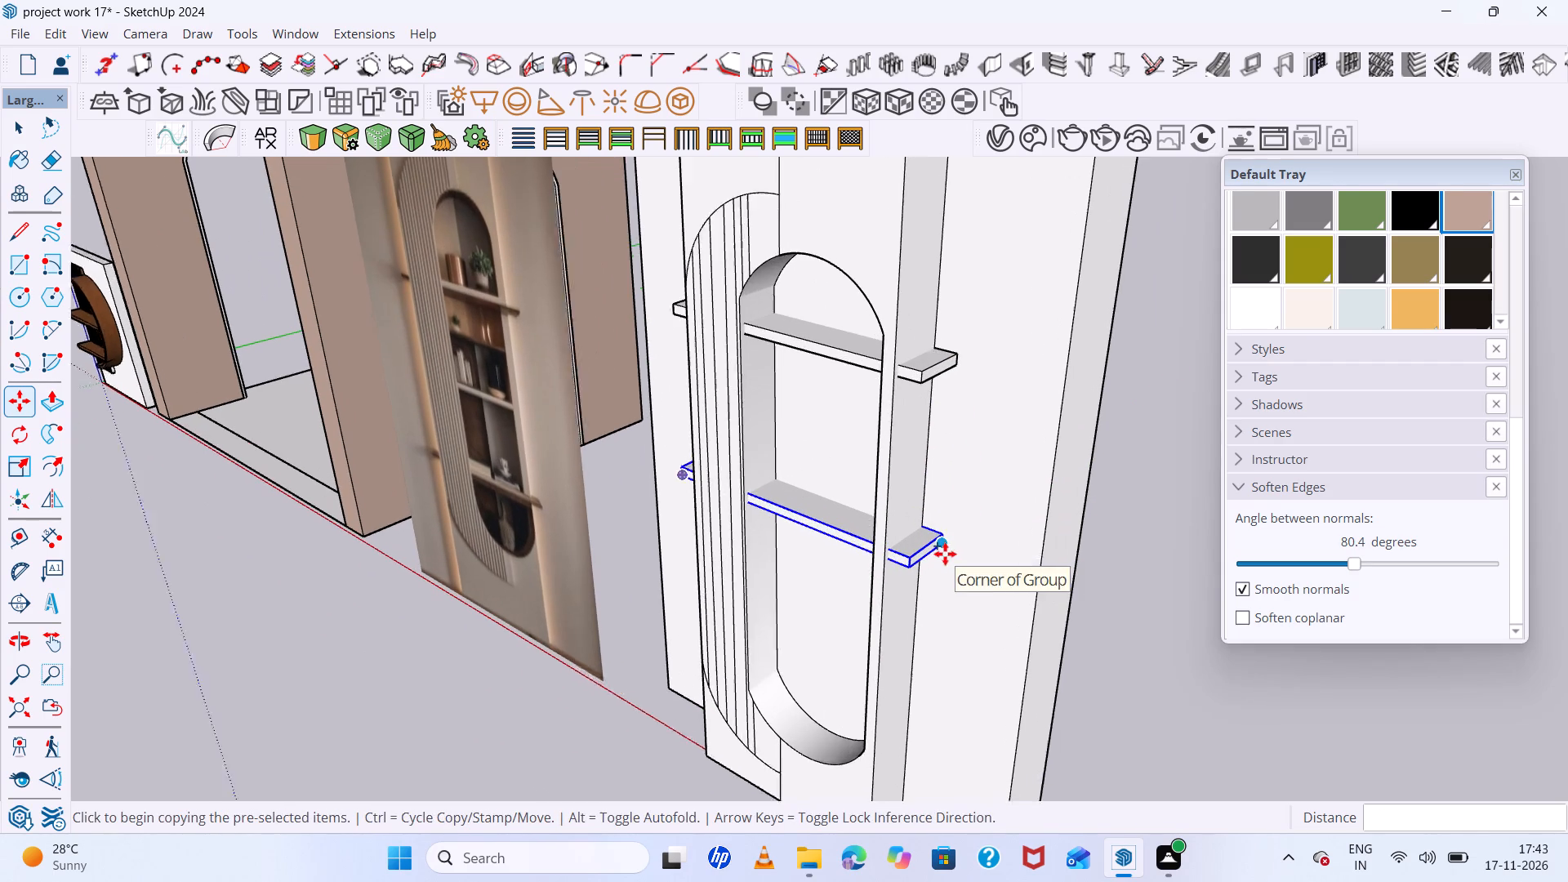
click(949, 546)
scroll(943, 661, down, 2)
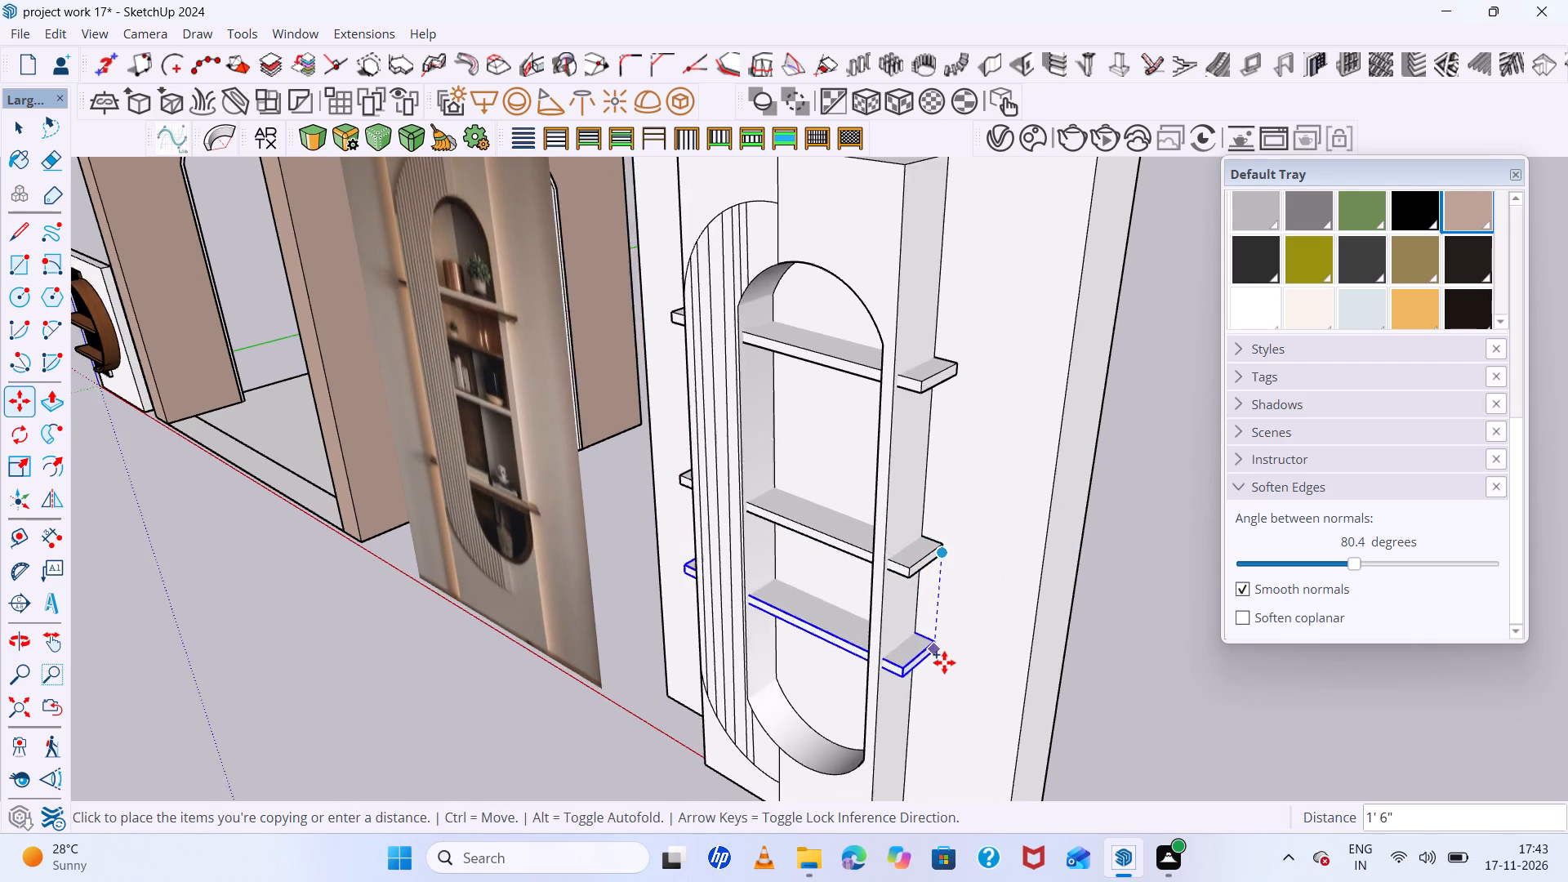
scroll(944, 662, down, 3)
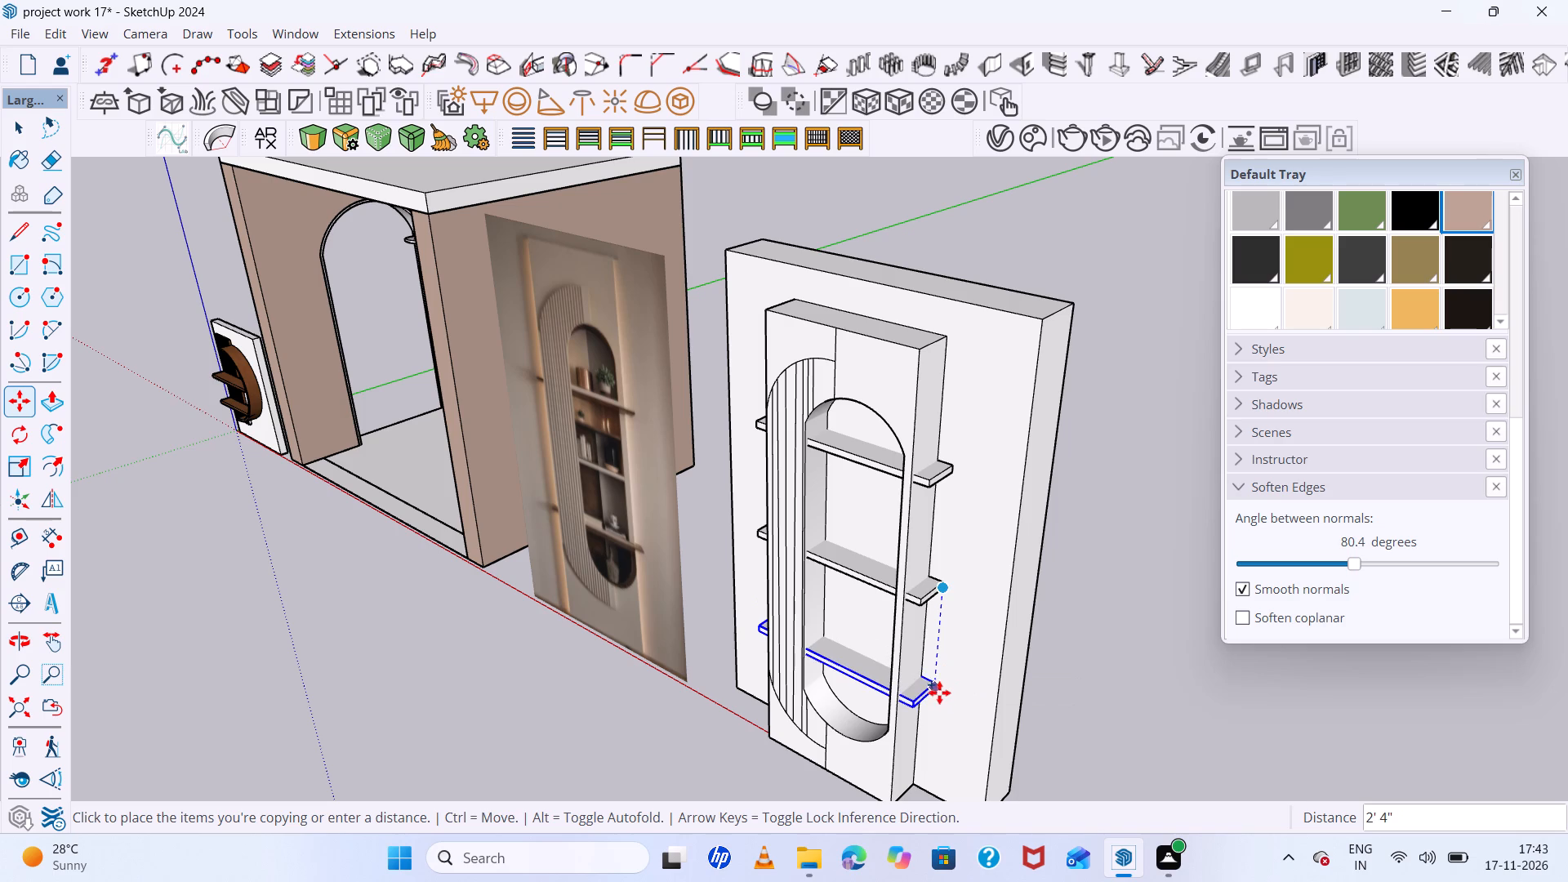
click(942, 685)
scroll(819, 594, up, 9)
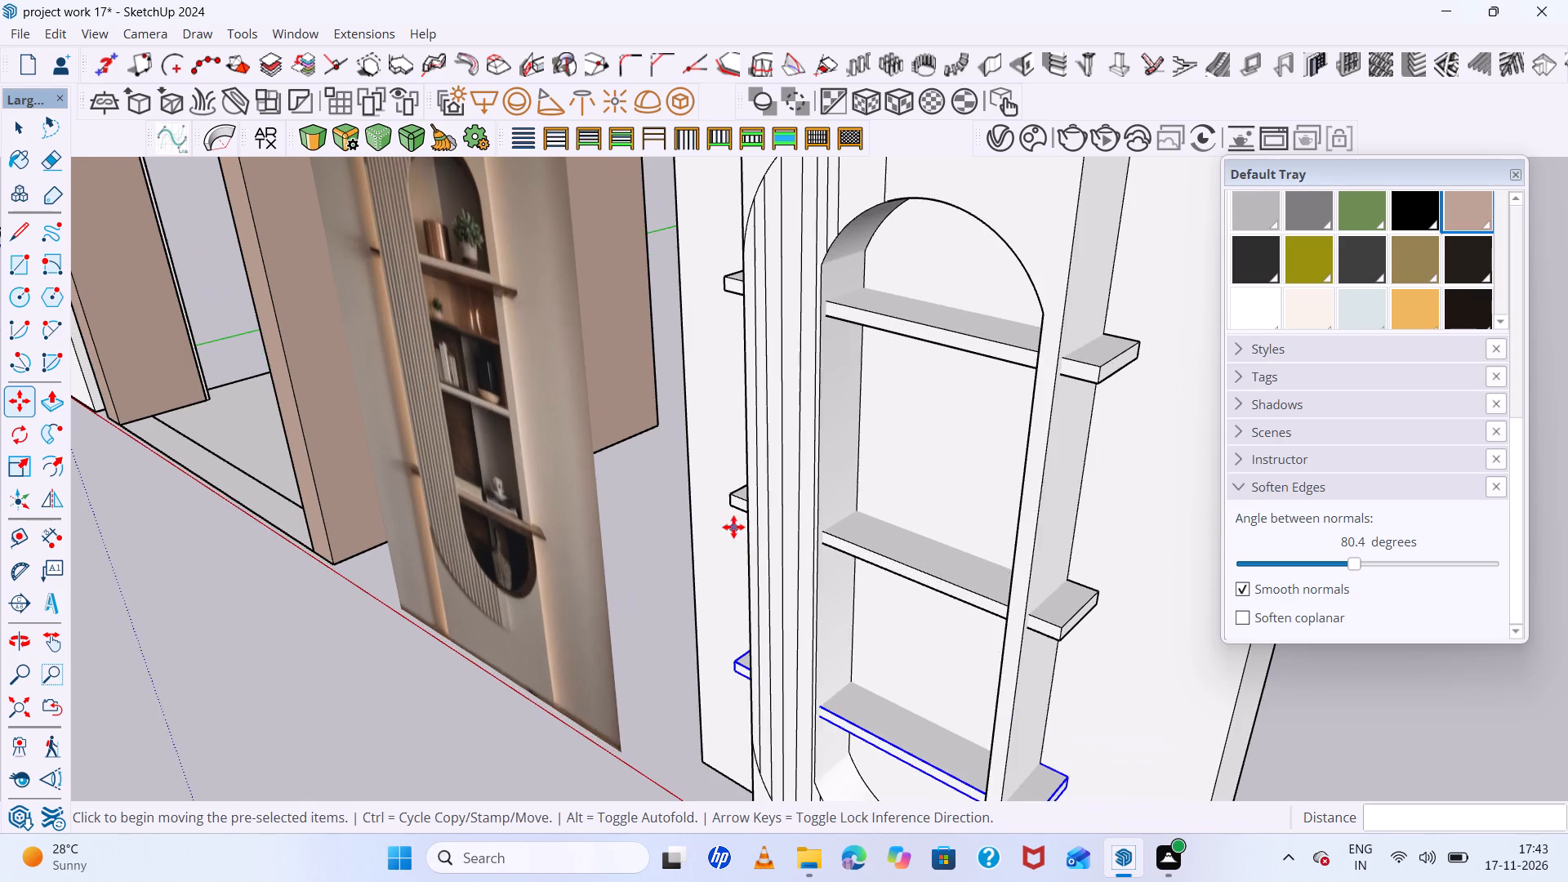
middle_drag(732, 525, 1132, 534)
key(space)
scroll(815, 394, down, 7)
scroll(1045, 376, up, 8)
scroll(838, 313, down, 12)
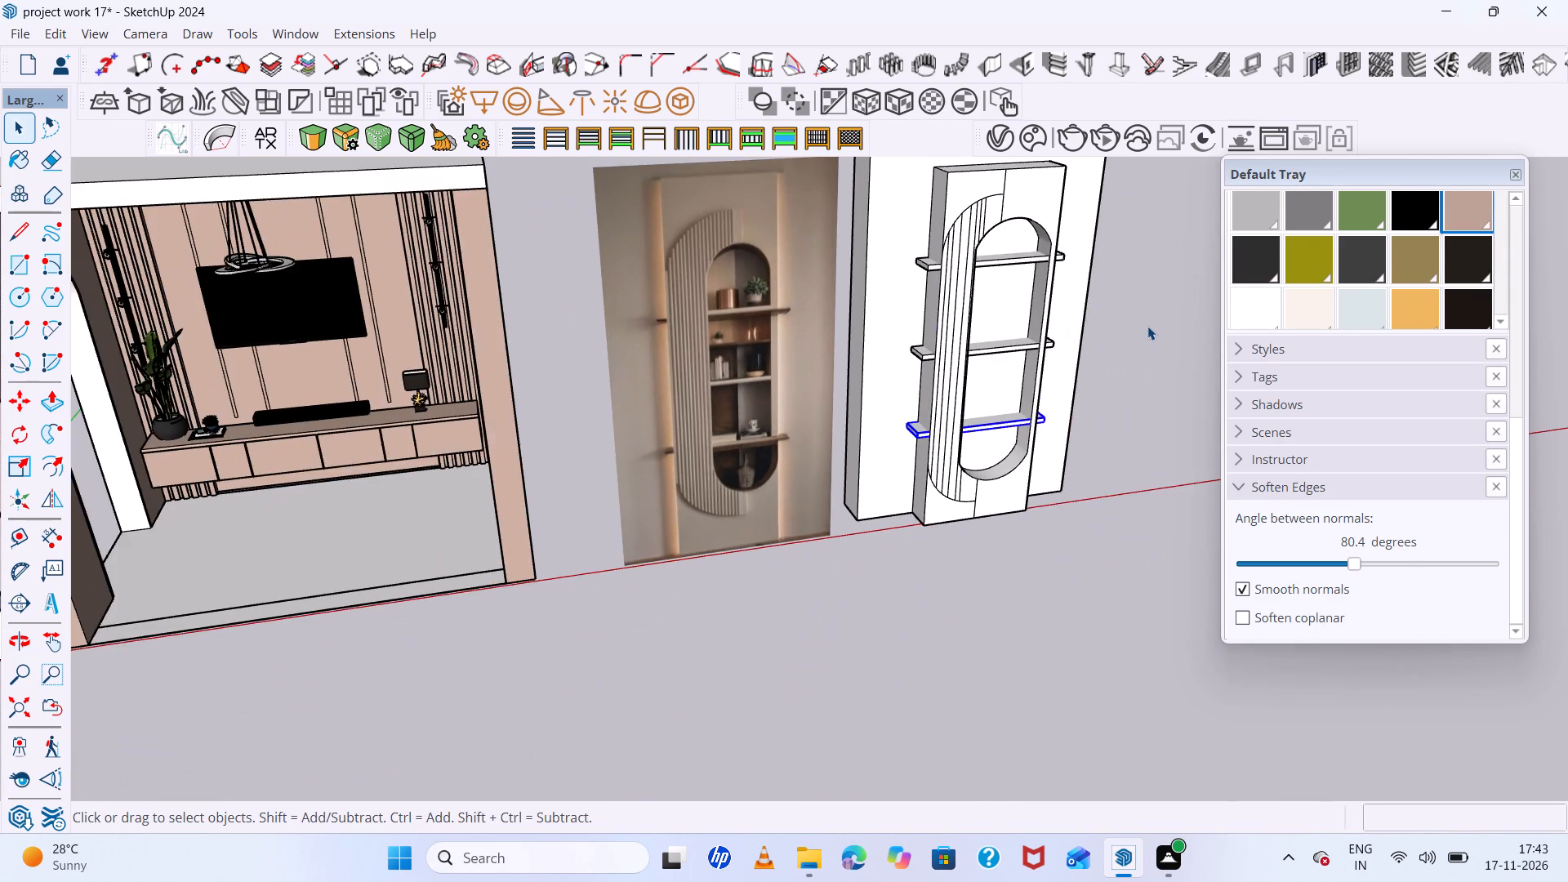
Push the left end face of the middle shelf inward about 1' 3" to the niche's left edge.
scroll(1147, 326, up, 3)
click(1147, 326)
scroll(893, 315, up, 14)
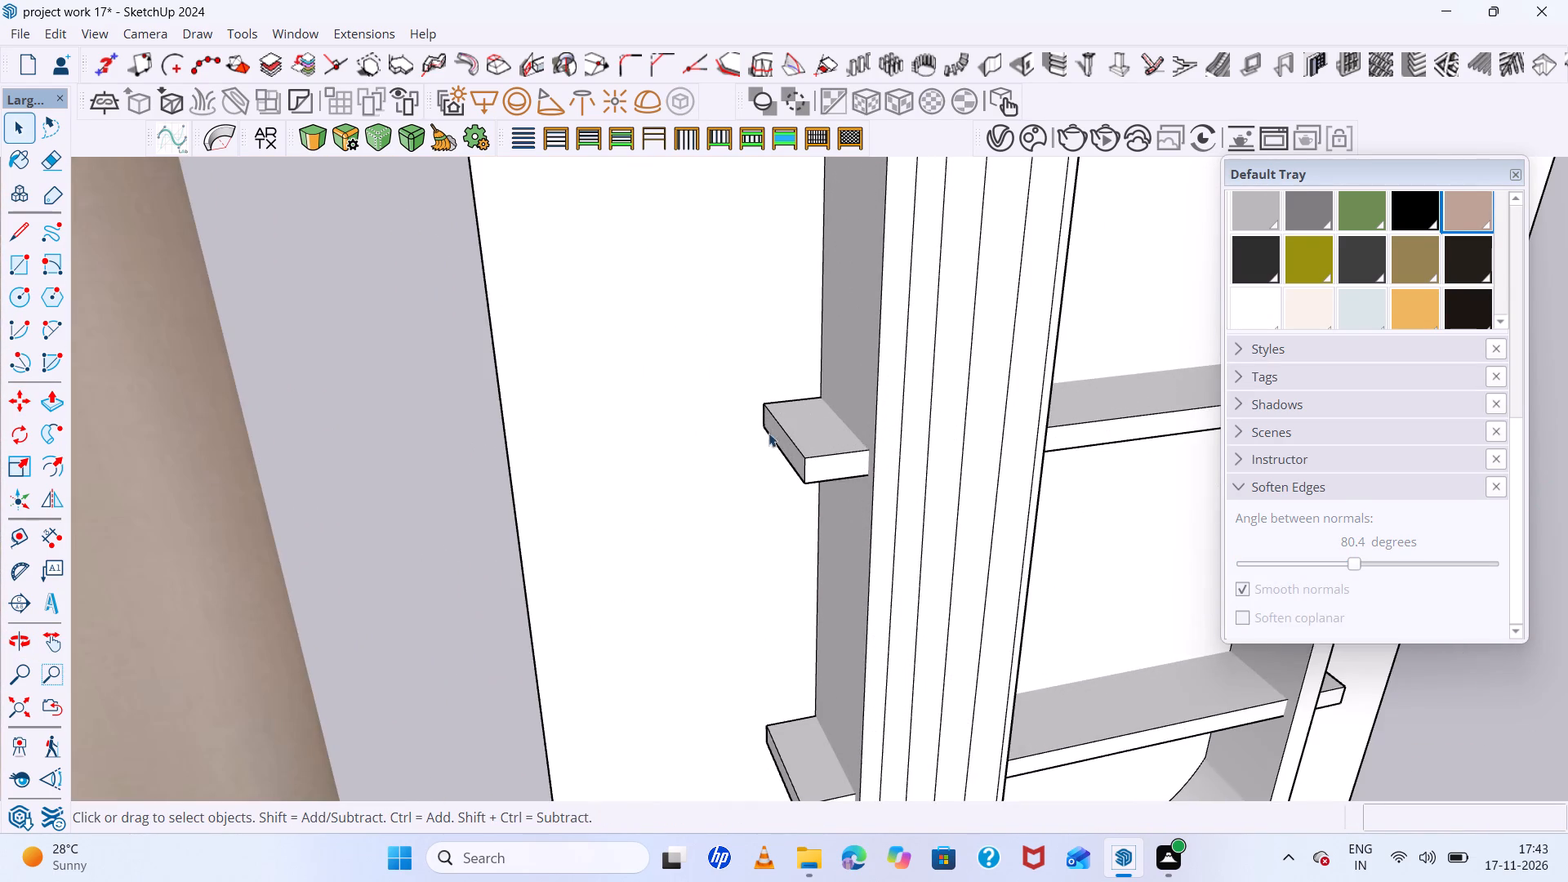
double_click(785, 442)
click(785, 442)
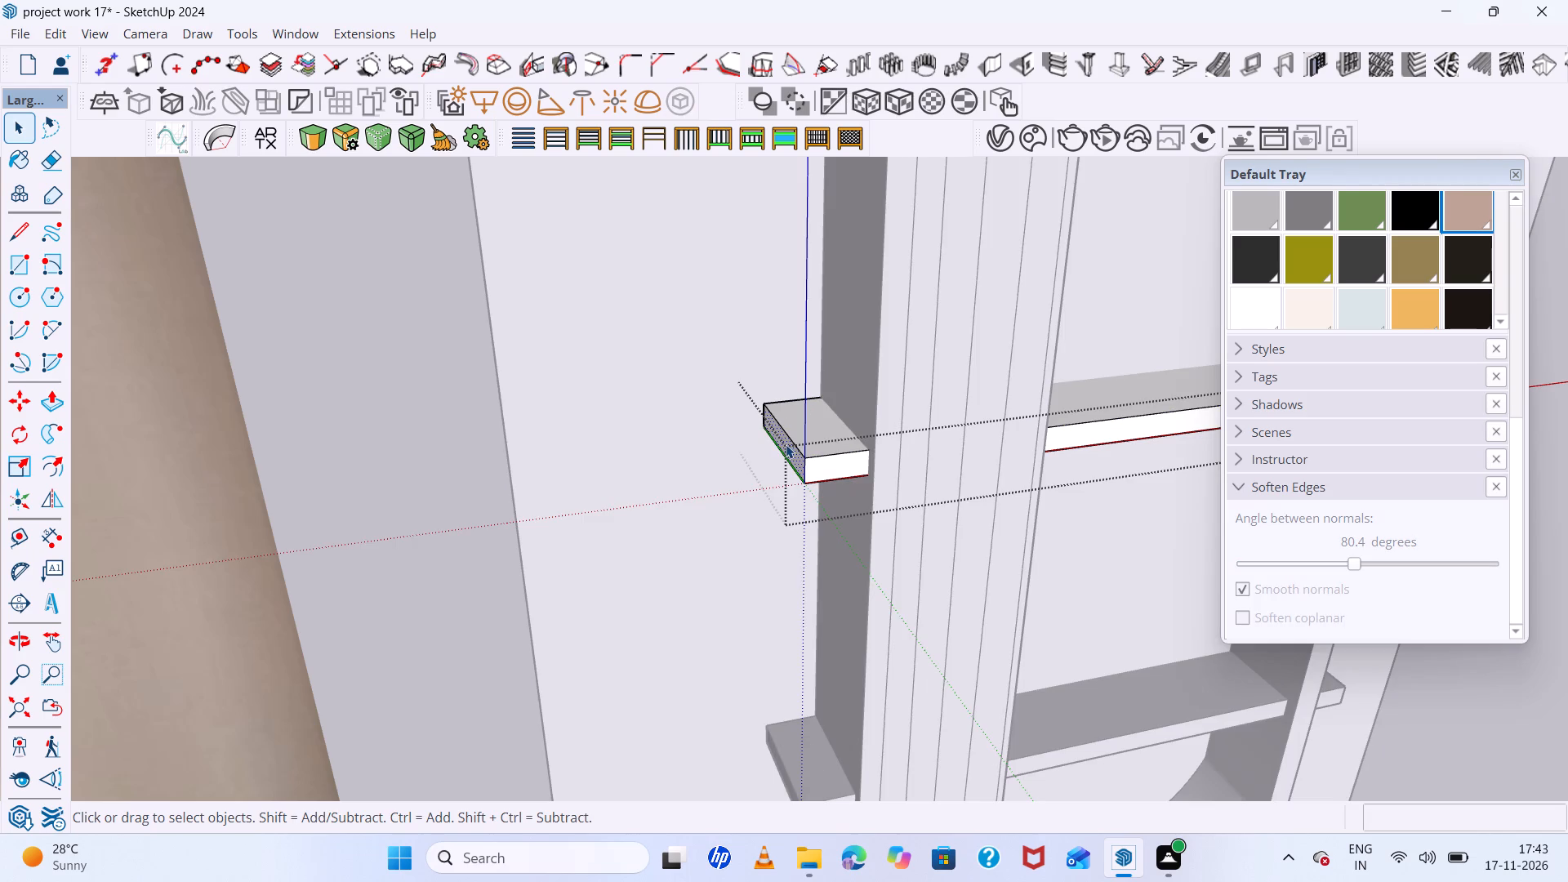
key(p)
click(786, 439)
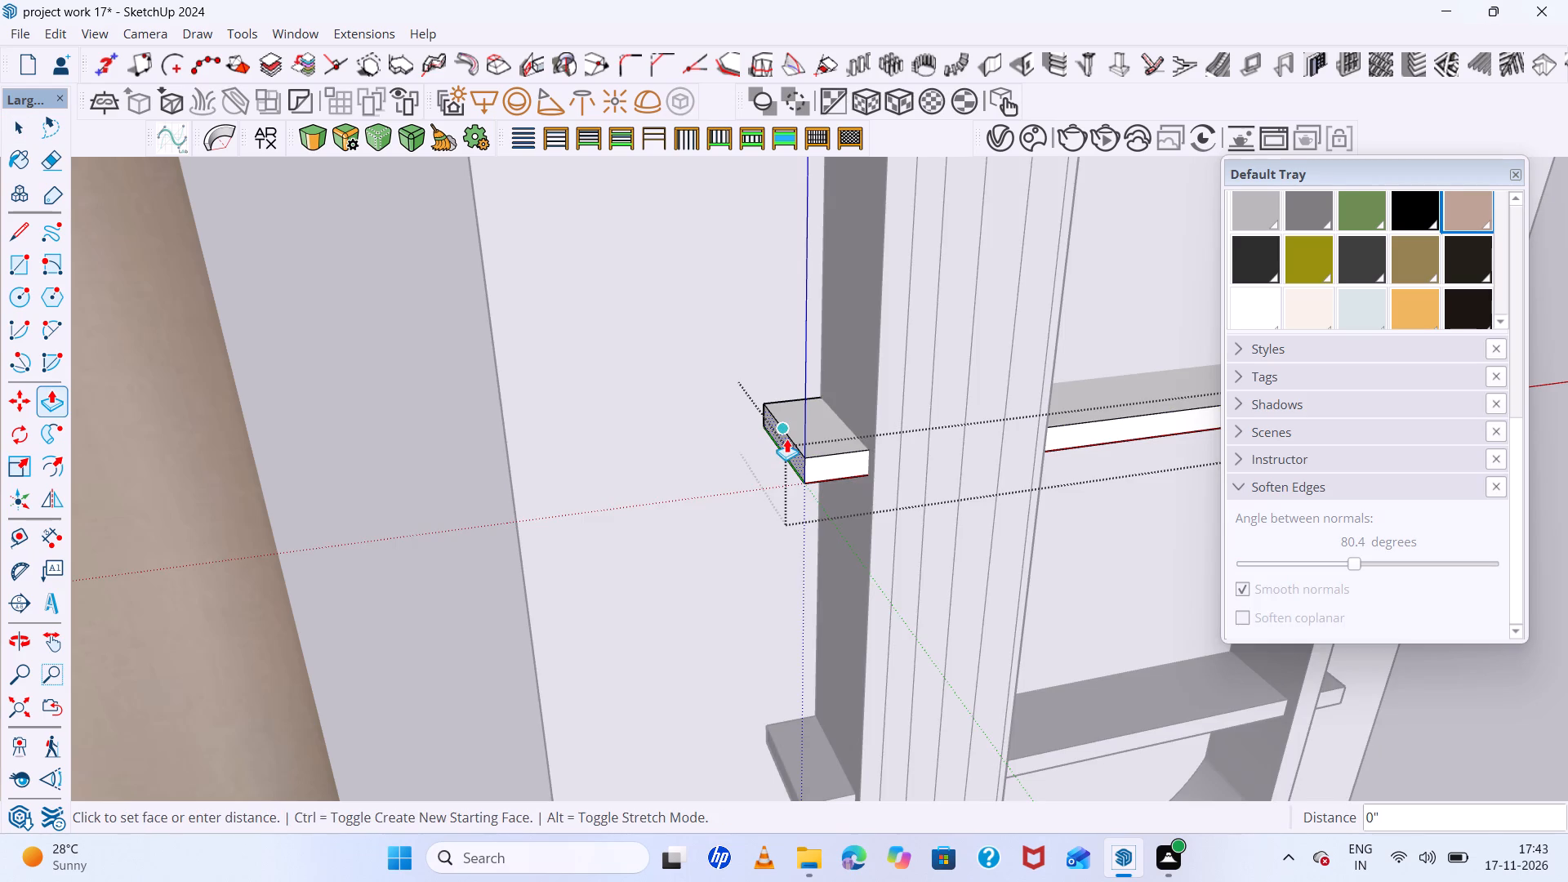
click(1046, 444)
scroll(880, 399, down, 17)
middle_drag(933, 363, 702, 301)
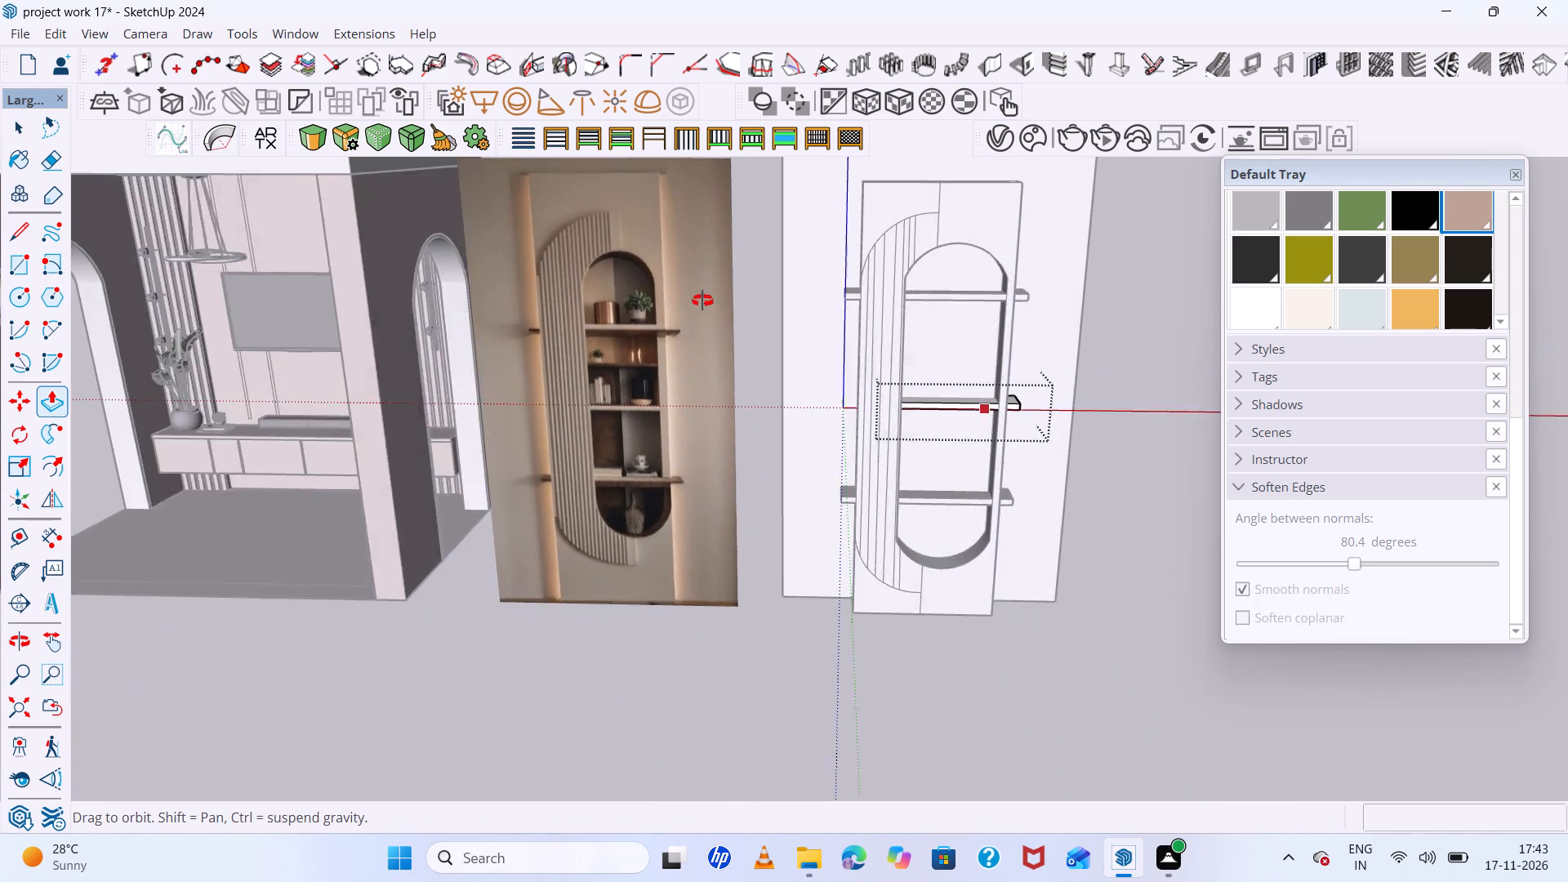
middle_drag(702, 301, 697, 301)
key(space)
click(1117, 375)
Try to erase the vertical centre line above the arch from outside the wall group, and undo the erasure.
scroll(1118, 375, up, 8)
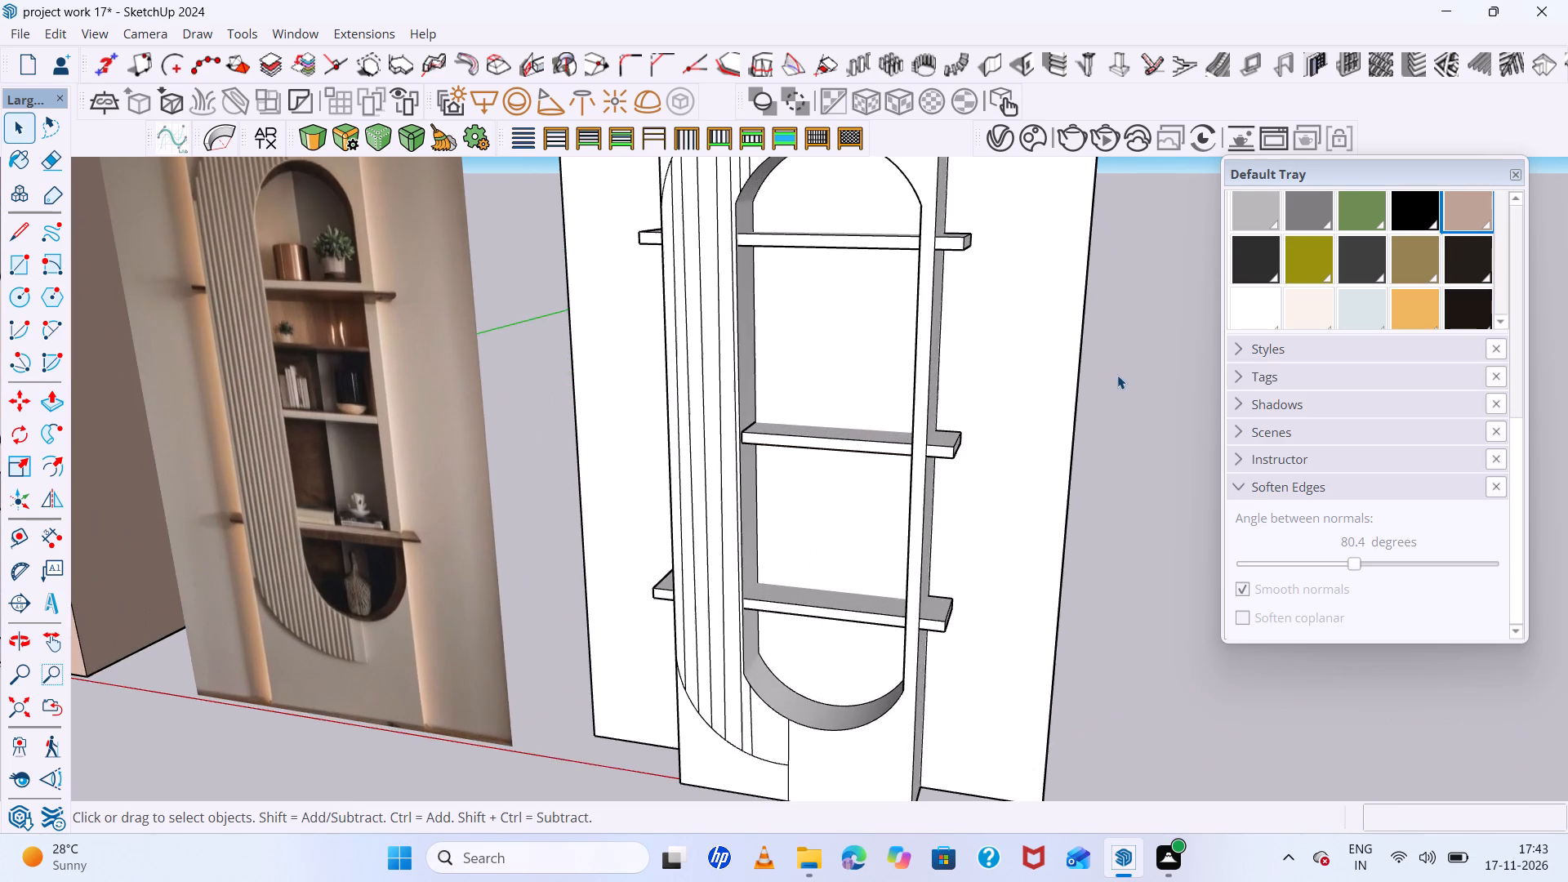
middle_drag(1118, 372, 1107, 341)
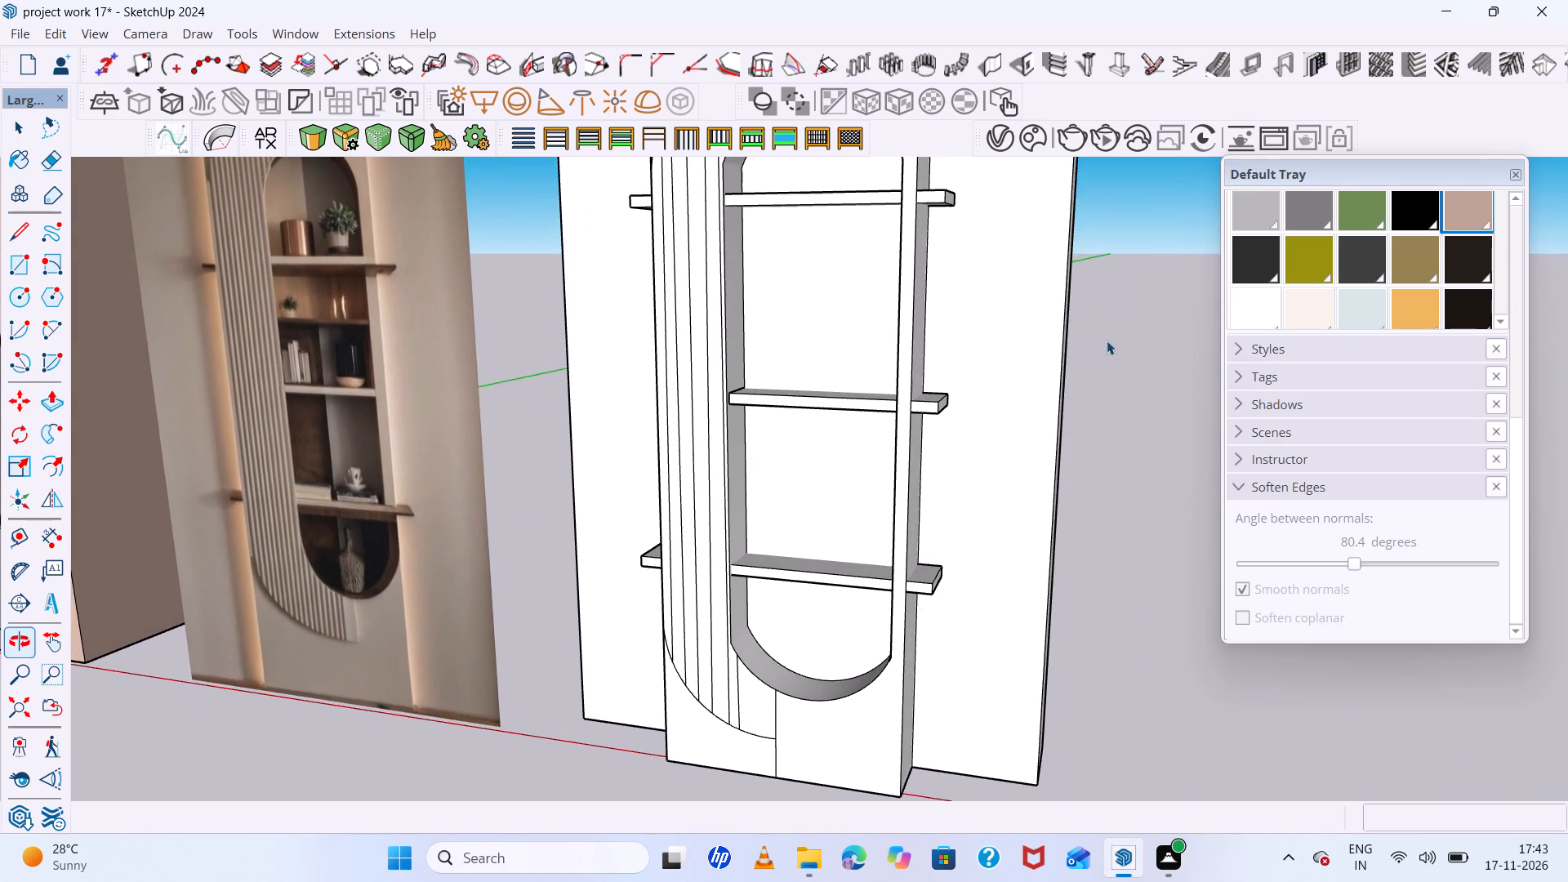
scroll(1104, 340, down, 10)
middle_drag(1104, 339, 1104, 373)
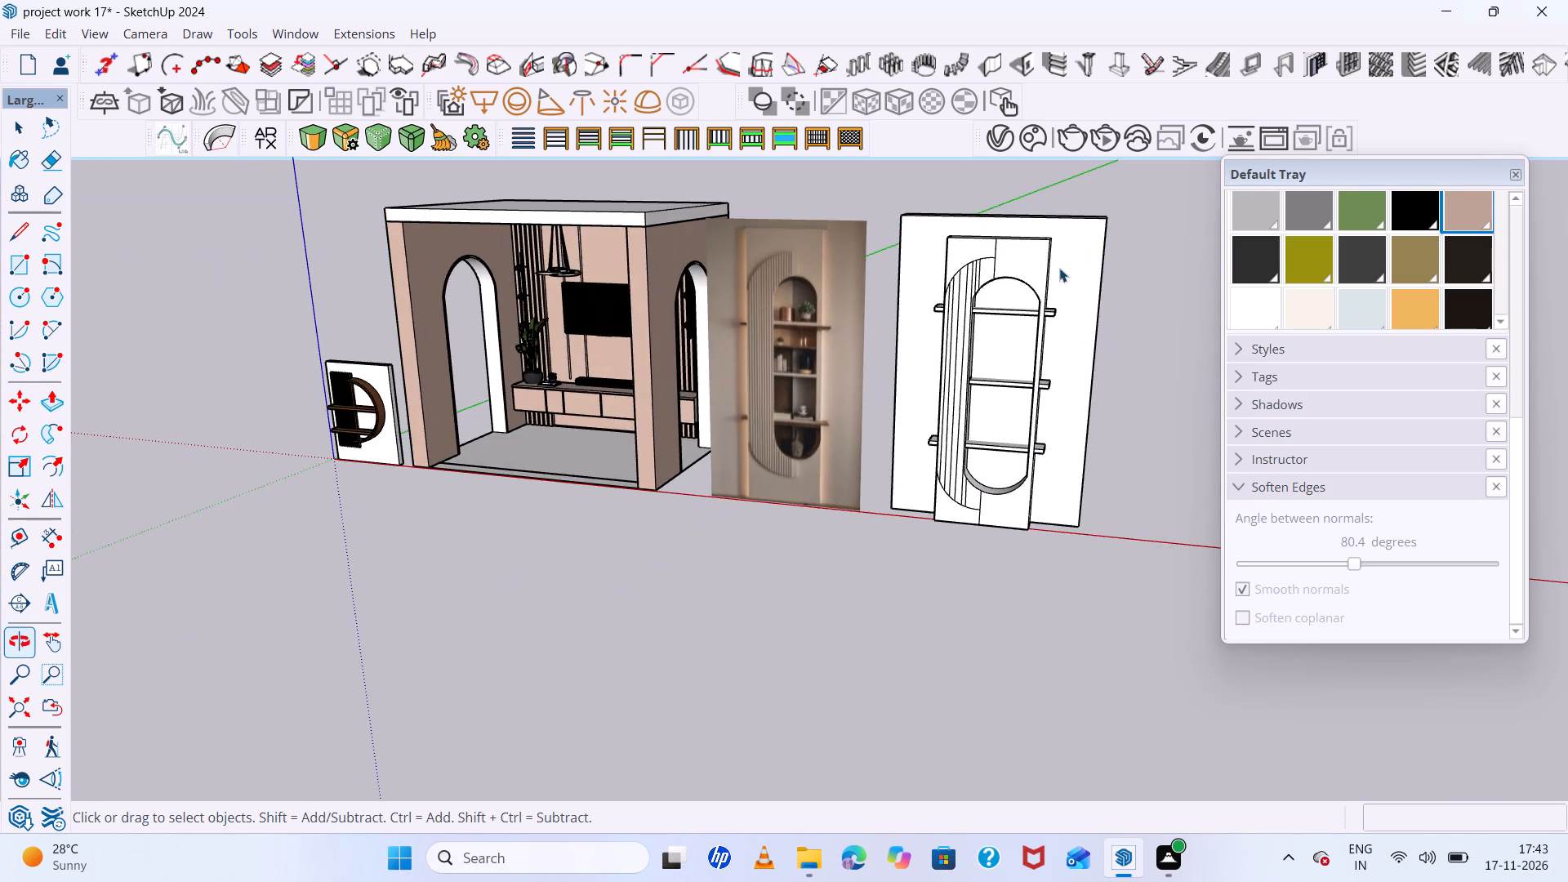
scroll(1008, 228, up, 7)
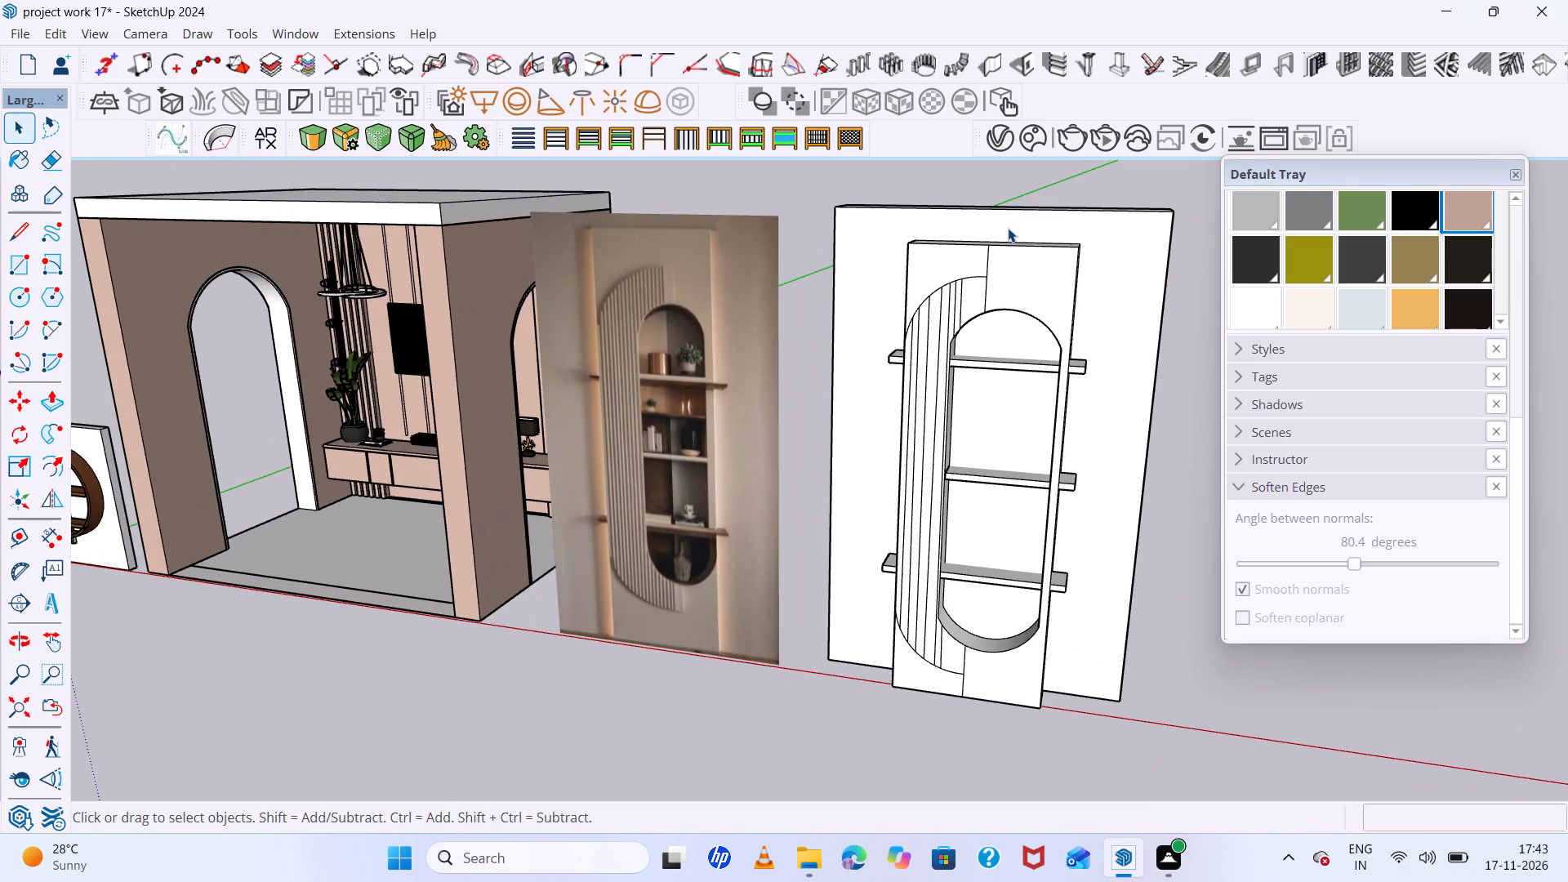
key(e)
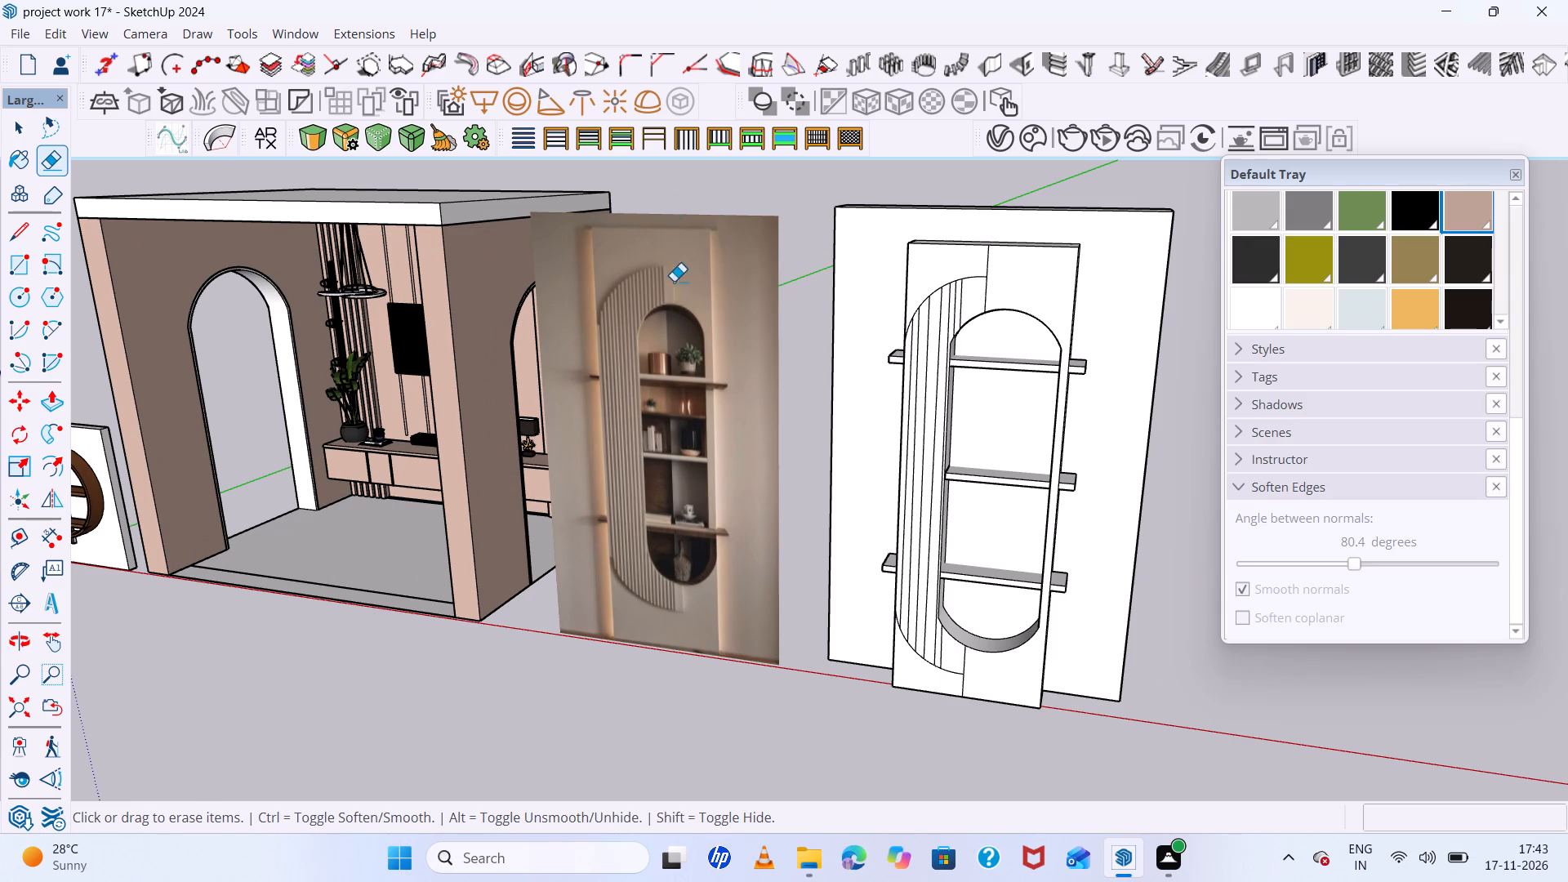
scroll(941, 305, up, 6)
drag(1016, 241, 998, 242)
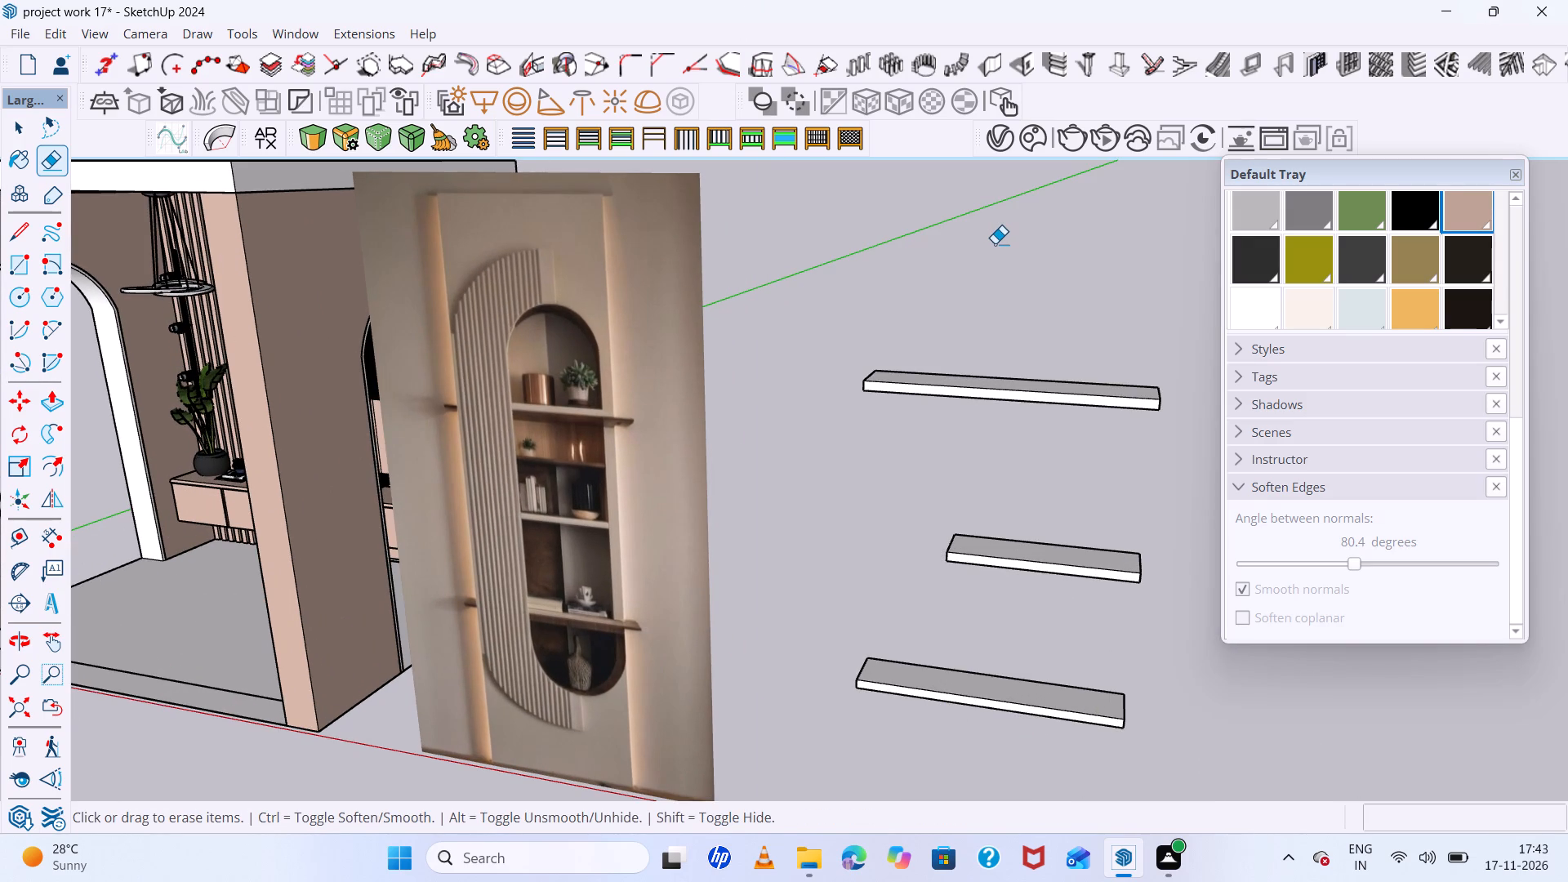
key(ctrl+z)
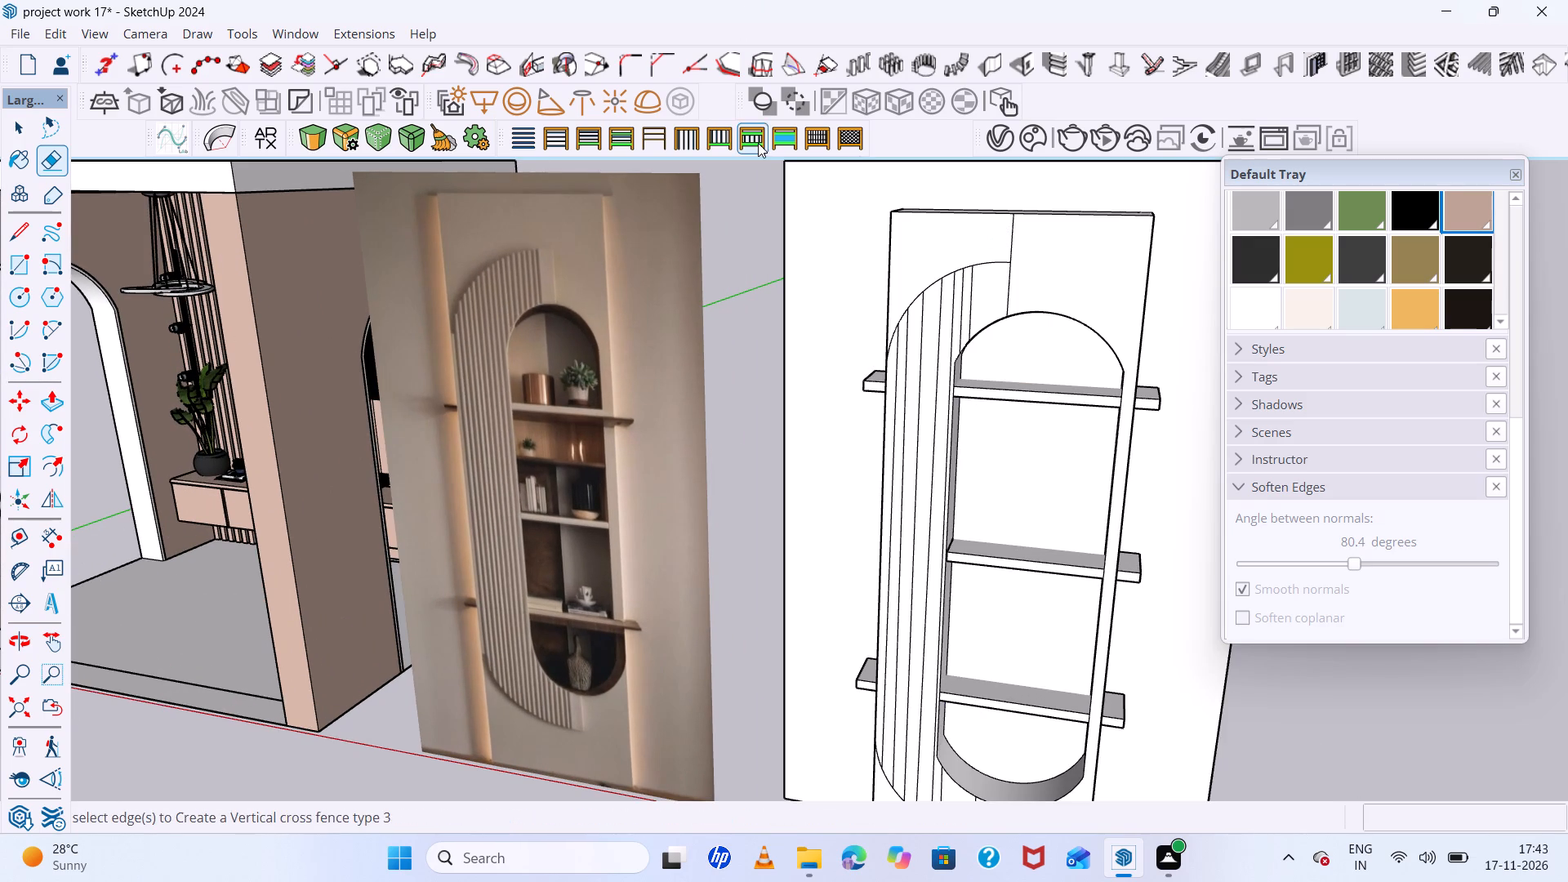
Inside the wall group, erase the centre line segments above and below the fluted panel.
key(space)
double_click(1014, 238)
scroll(1014, 238, up, 5)
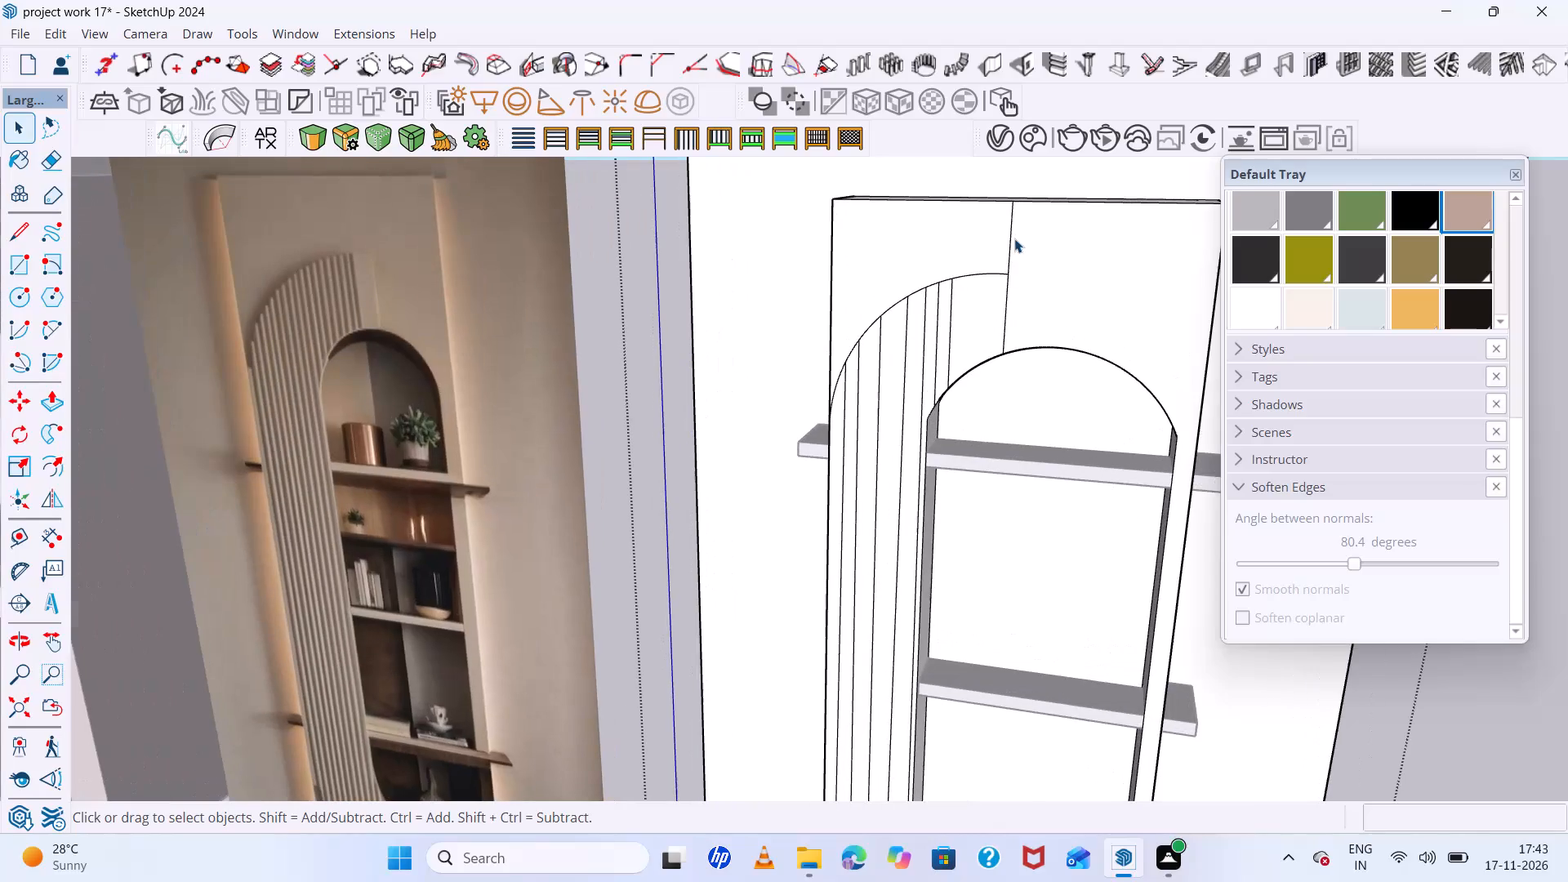
key(e)
drag(1004, 234, 1013, 249)
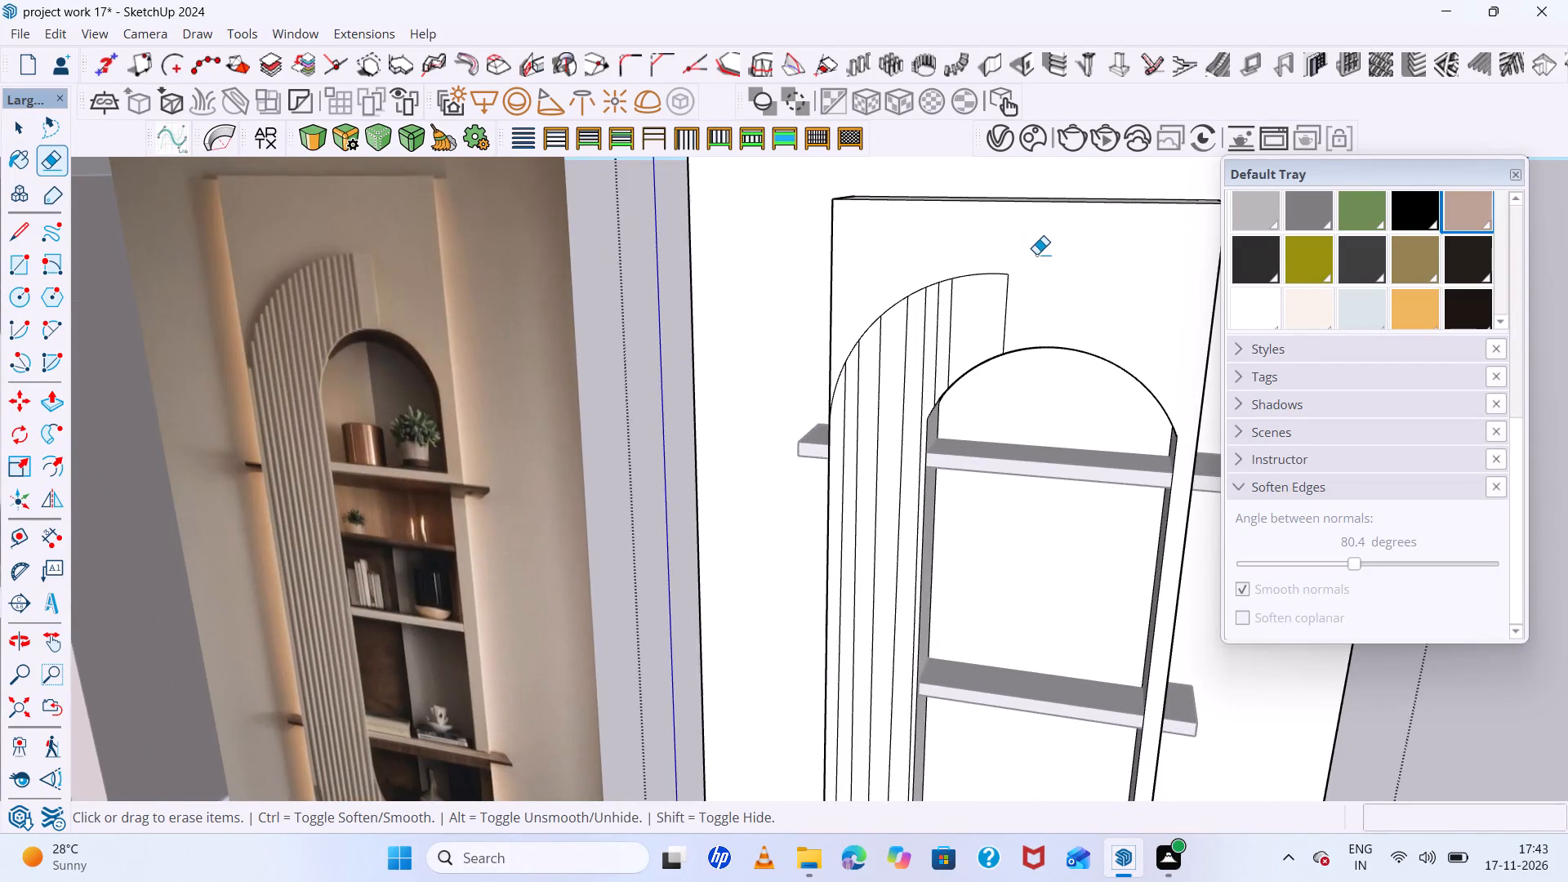
scroll(1036, 254, down, 13)
scroll(906, 237, down, 8)
scroll(843, 602, up, 10)
scroll(991, 555, up, 3)
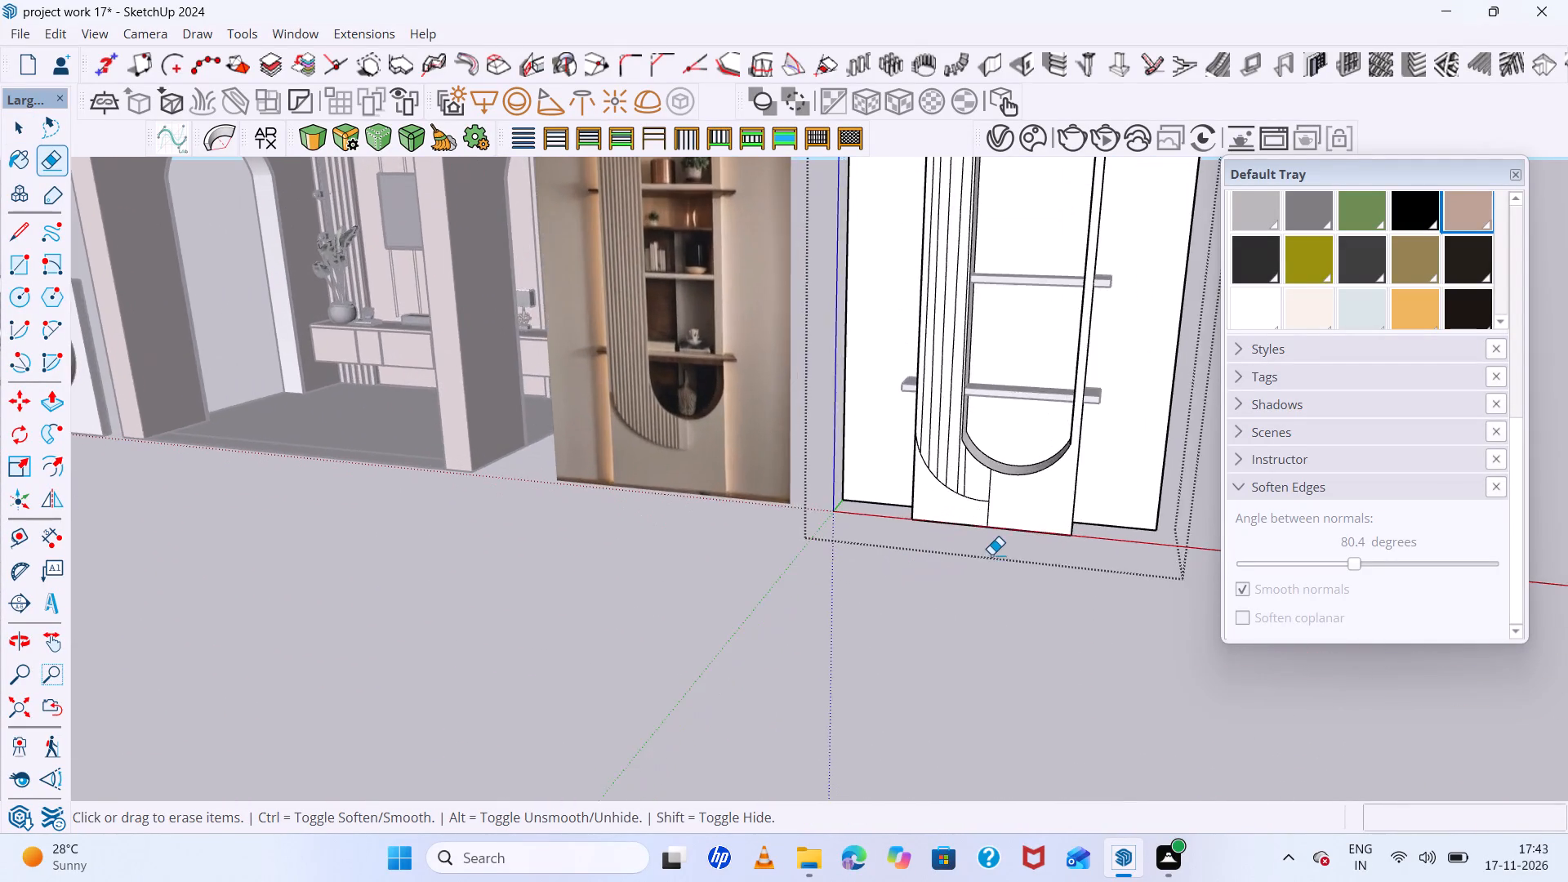
scroll(991, 555, up, 5)
drag(996, 501, 951, 479)
scroll(911, 461, down, 7)
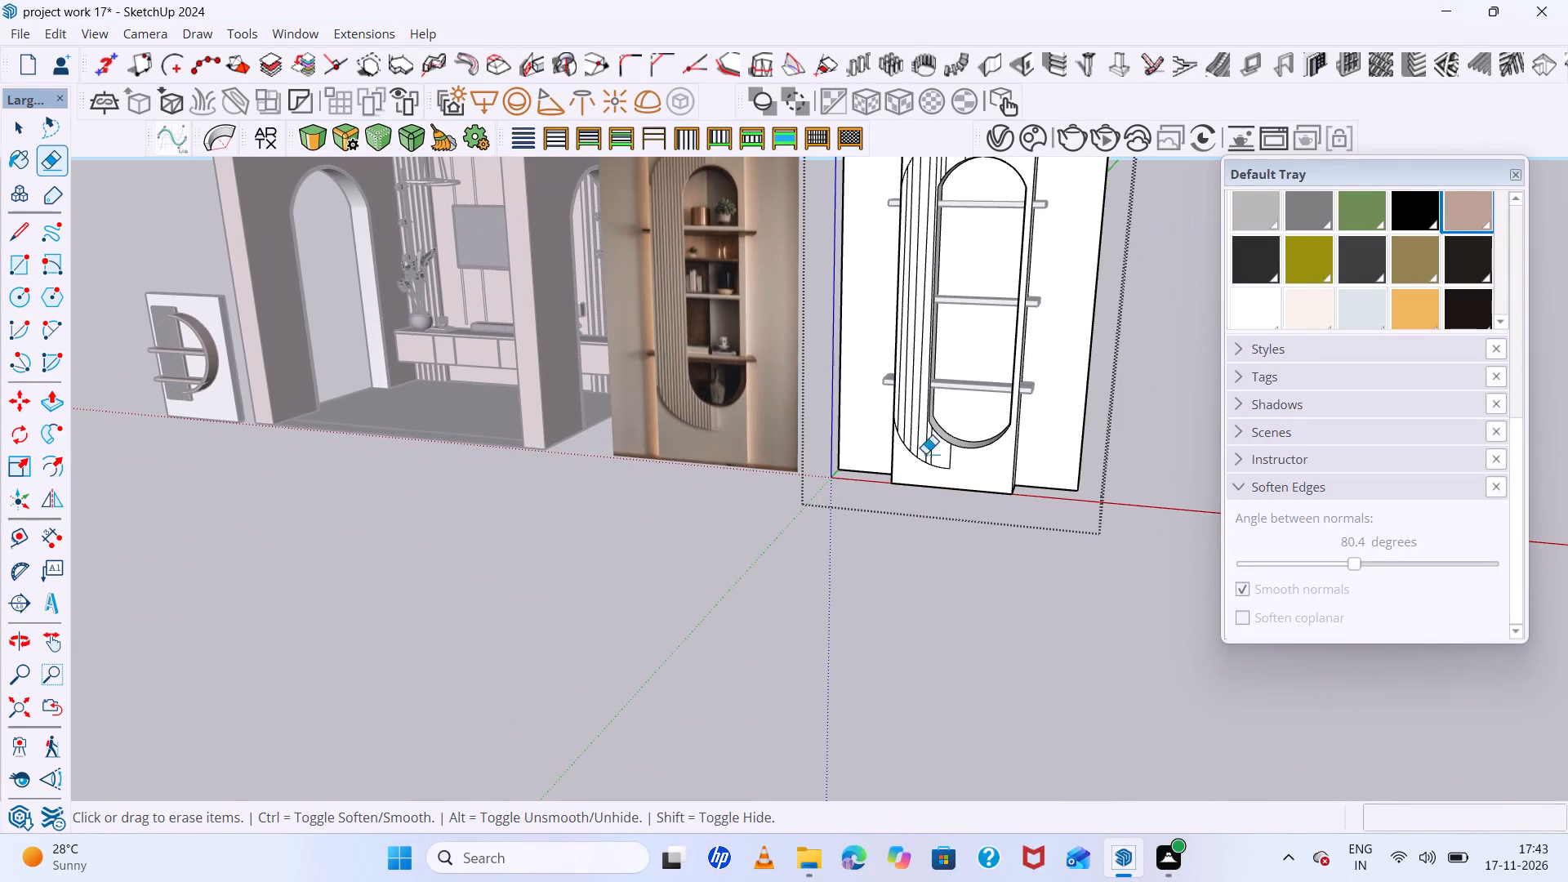
Draw a vertical flute line about 11" long from the niche's lower curve down to the fluted panel's outer arc.
key(l)
scroll(1058, 503, up, 3)
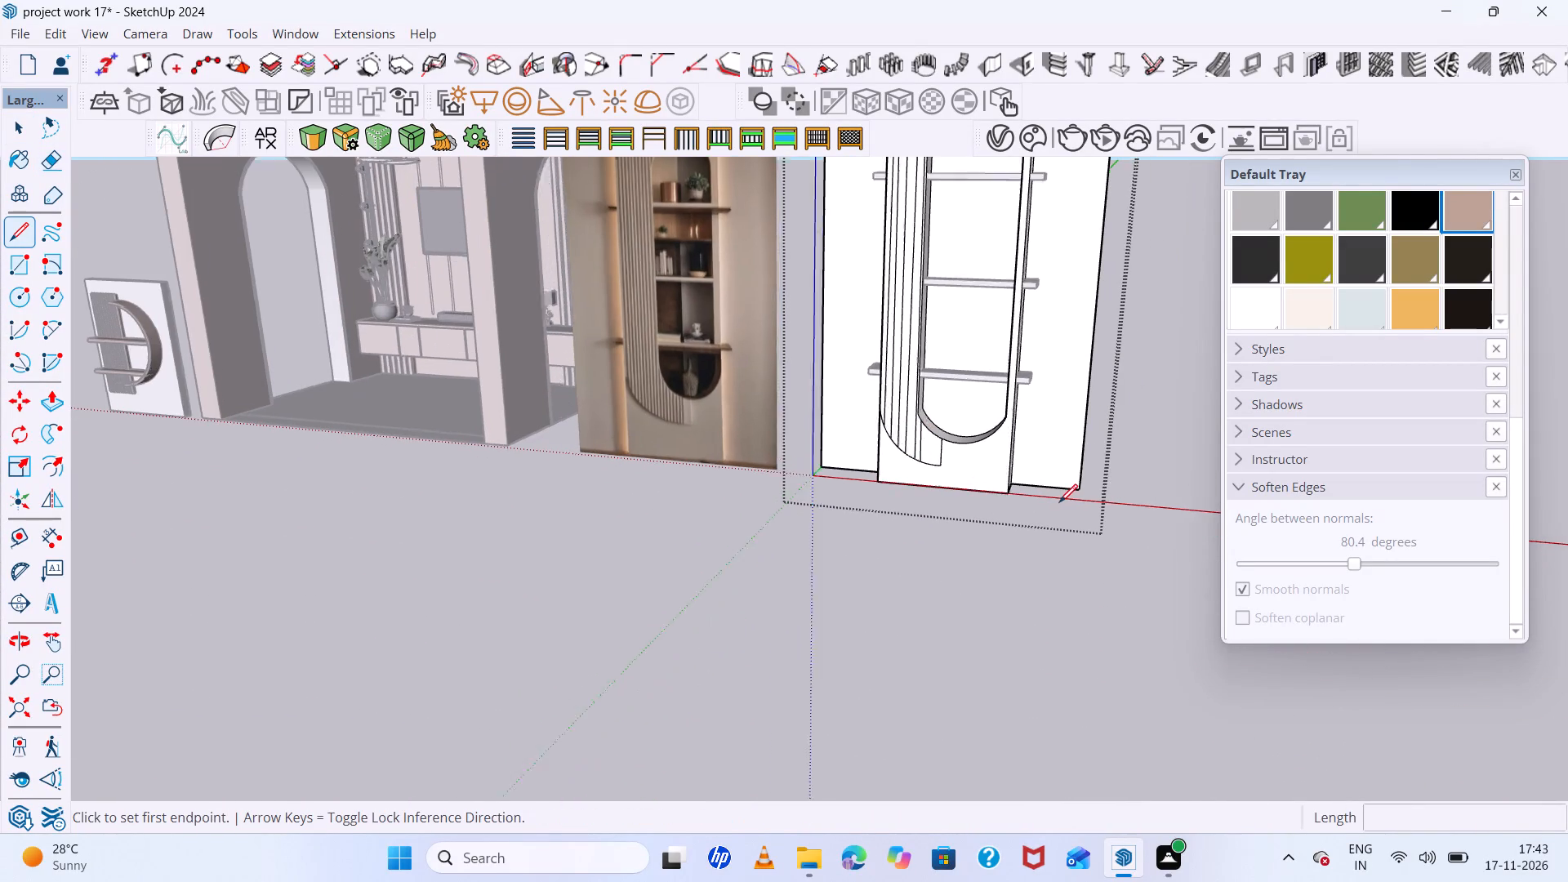
scroll(1059, 502, up, 1)
scroll(831, 426, up, 20)
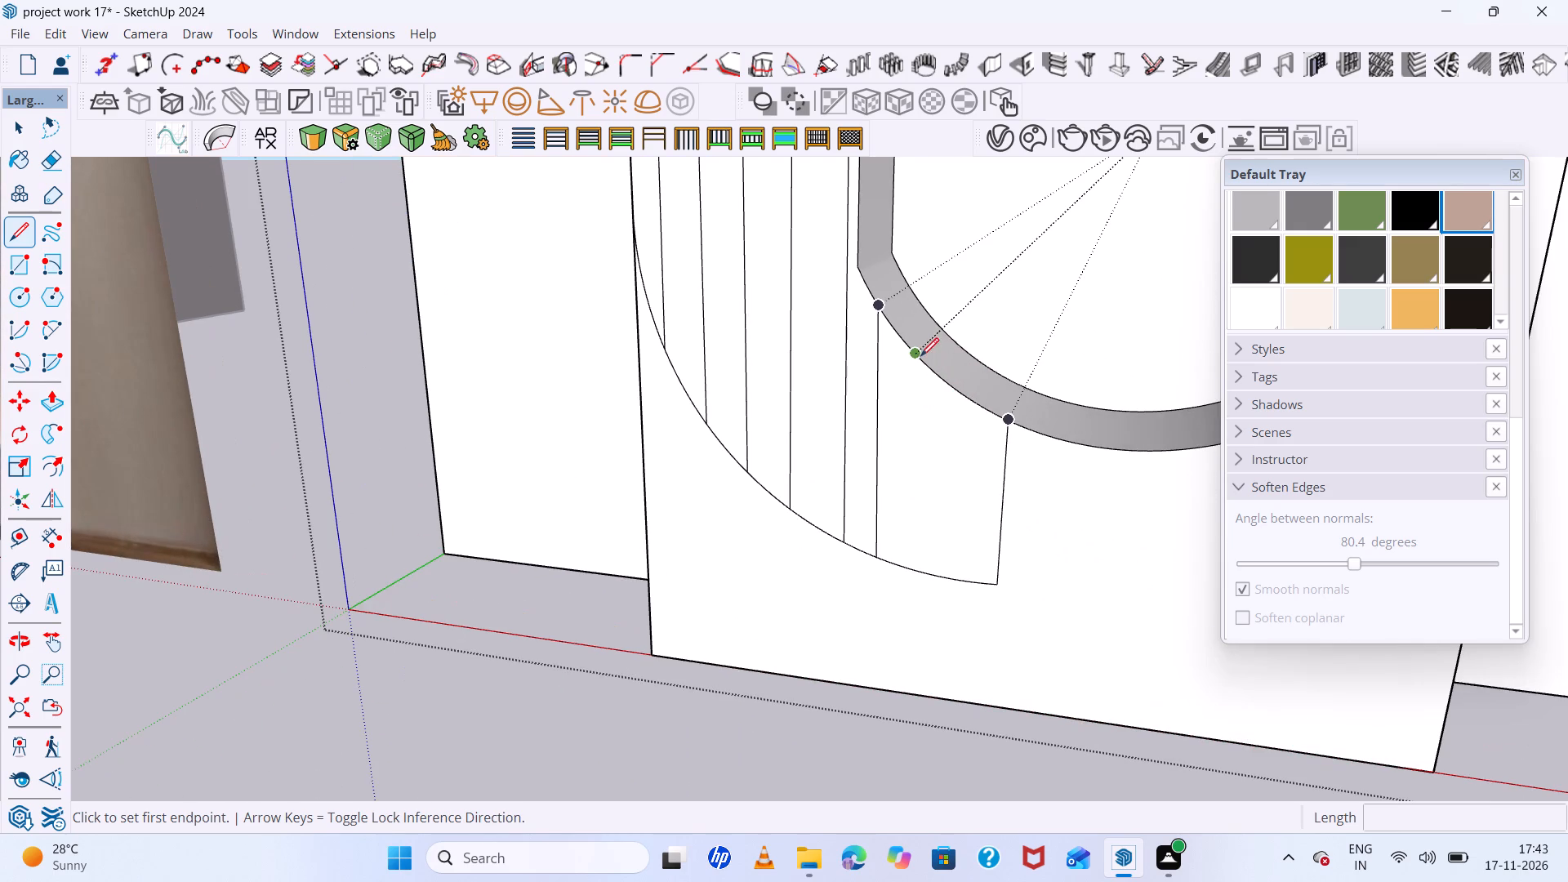
click(915, 353)
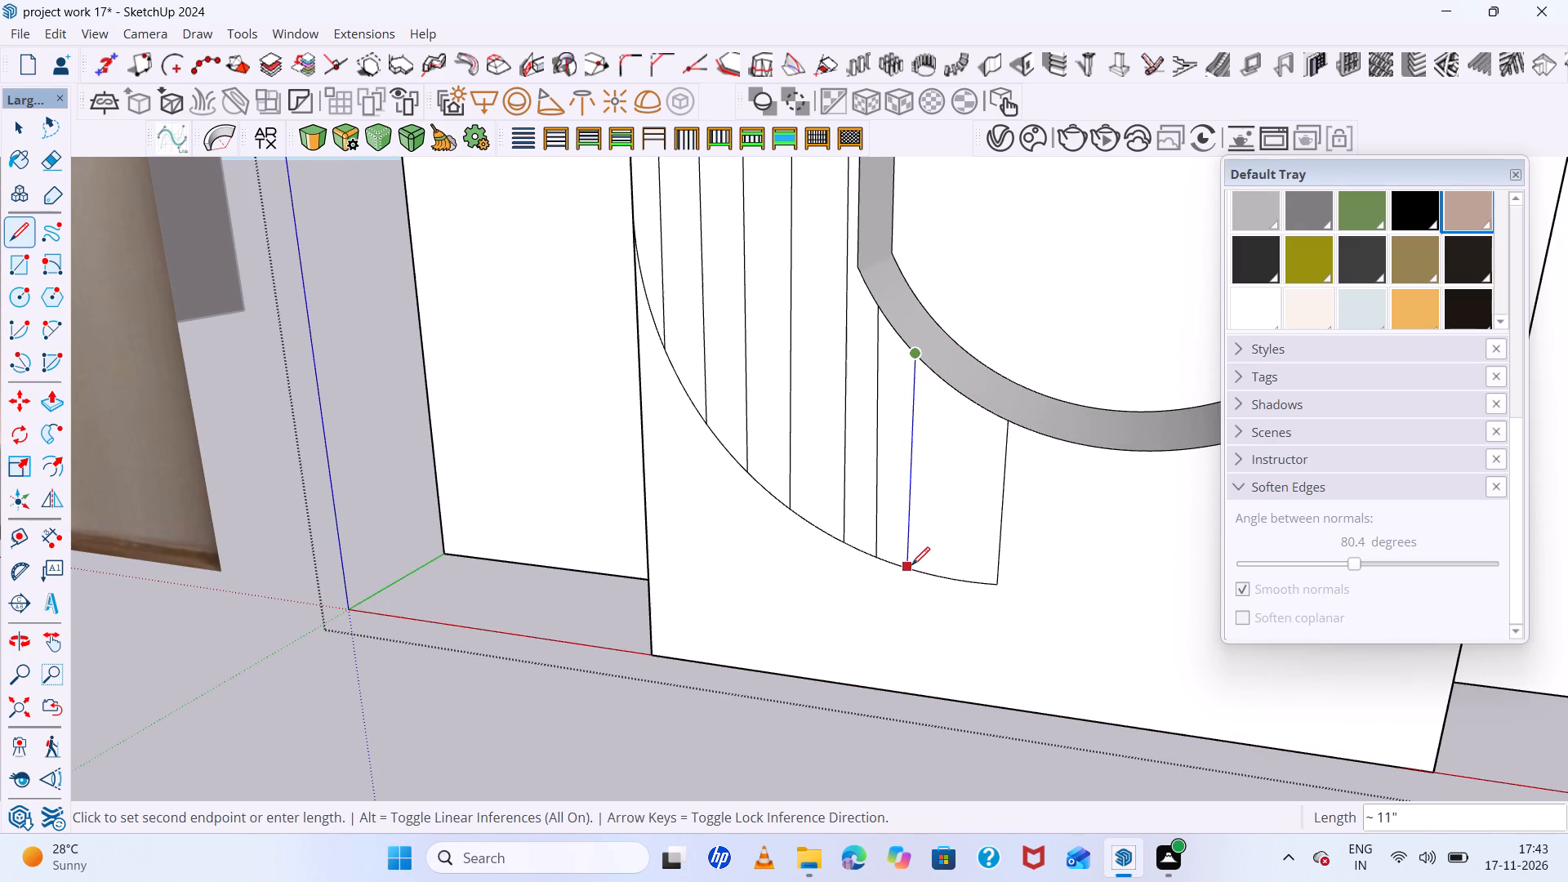
click(913, 569)
scroll(909, 555, down, 16)
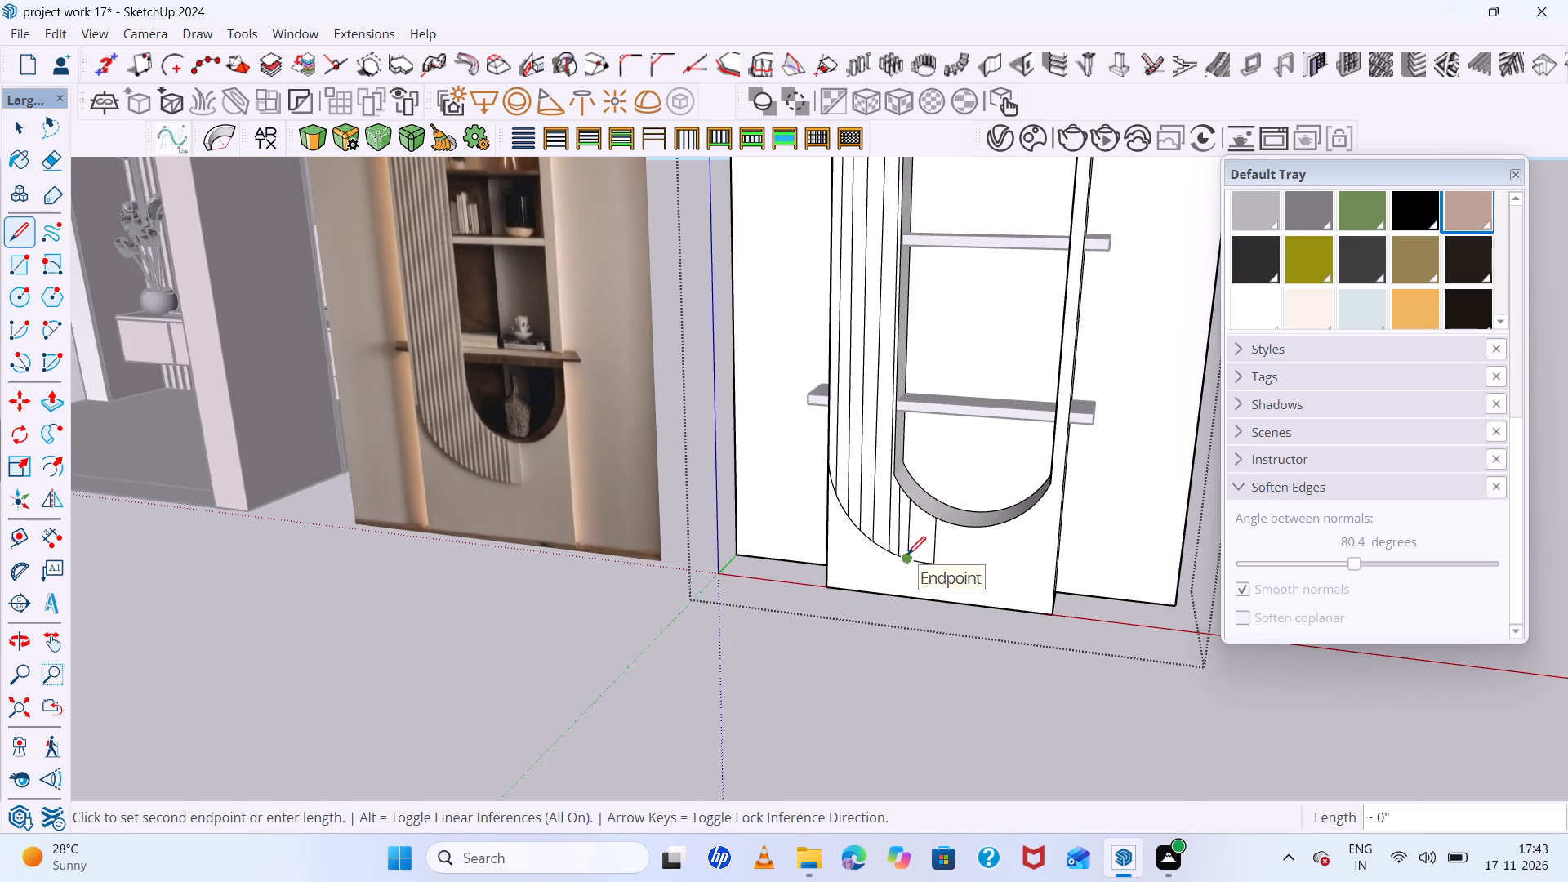
scroll(907, 555, down, 13)
scroll(942, 272, up, 13)
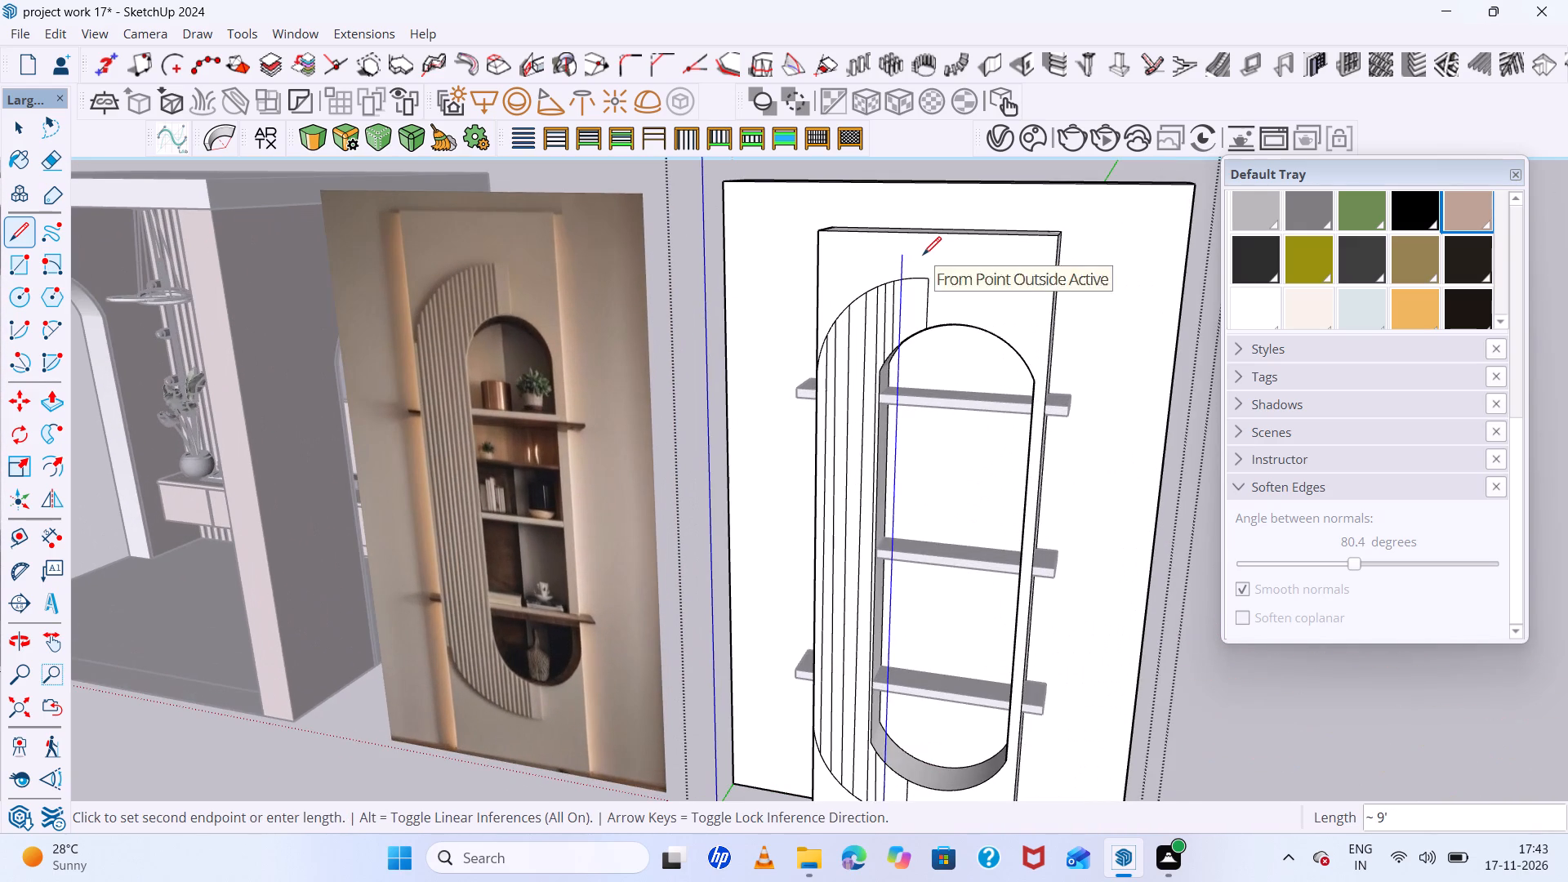
key(Escape)
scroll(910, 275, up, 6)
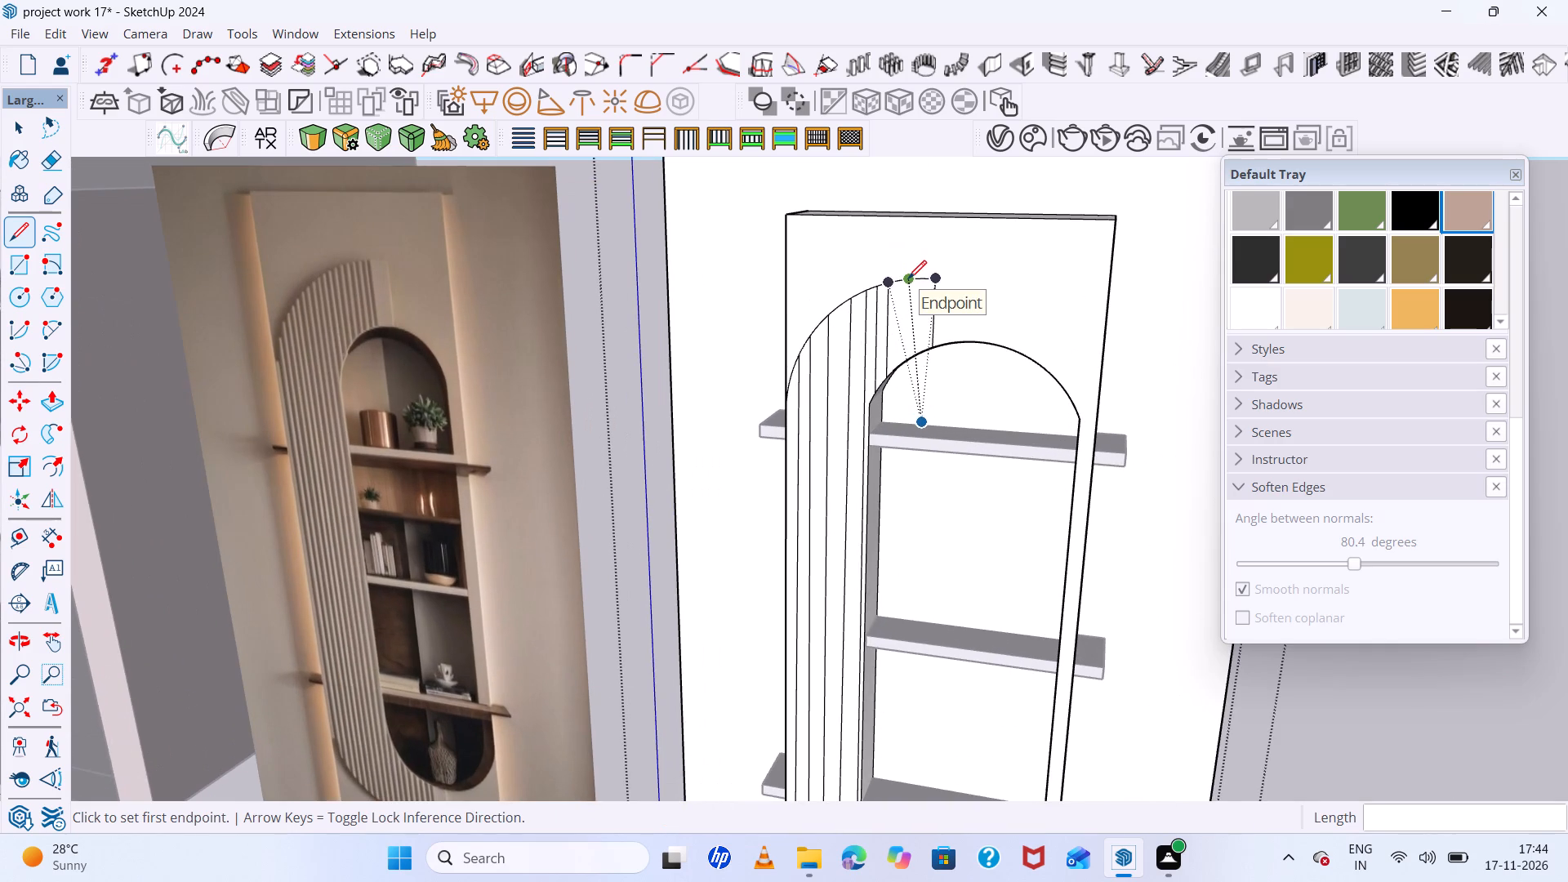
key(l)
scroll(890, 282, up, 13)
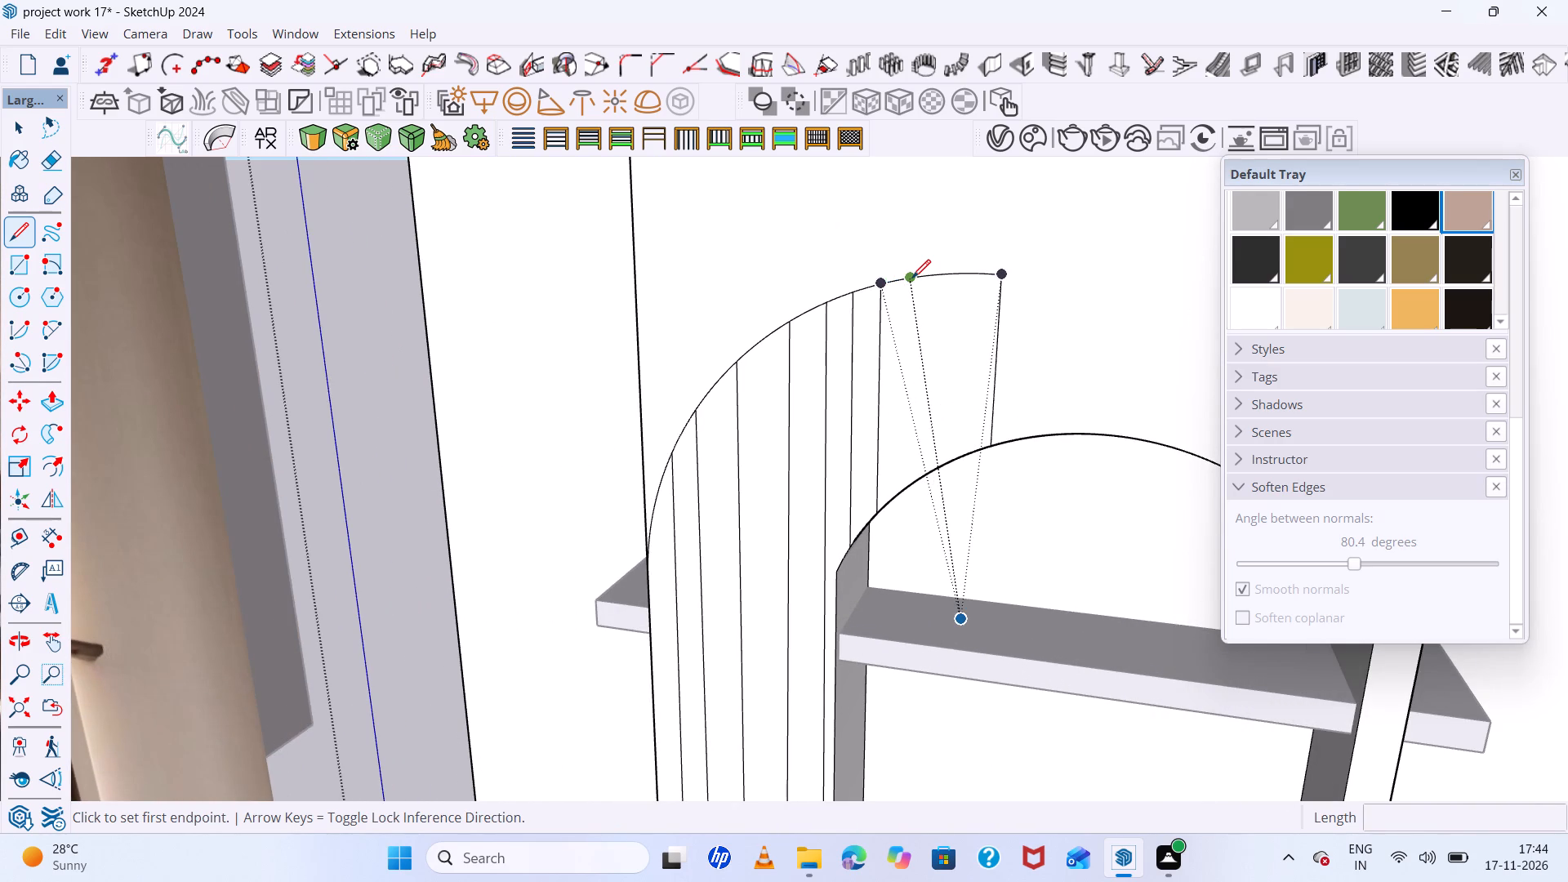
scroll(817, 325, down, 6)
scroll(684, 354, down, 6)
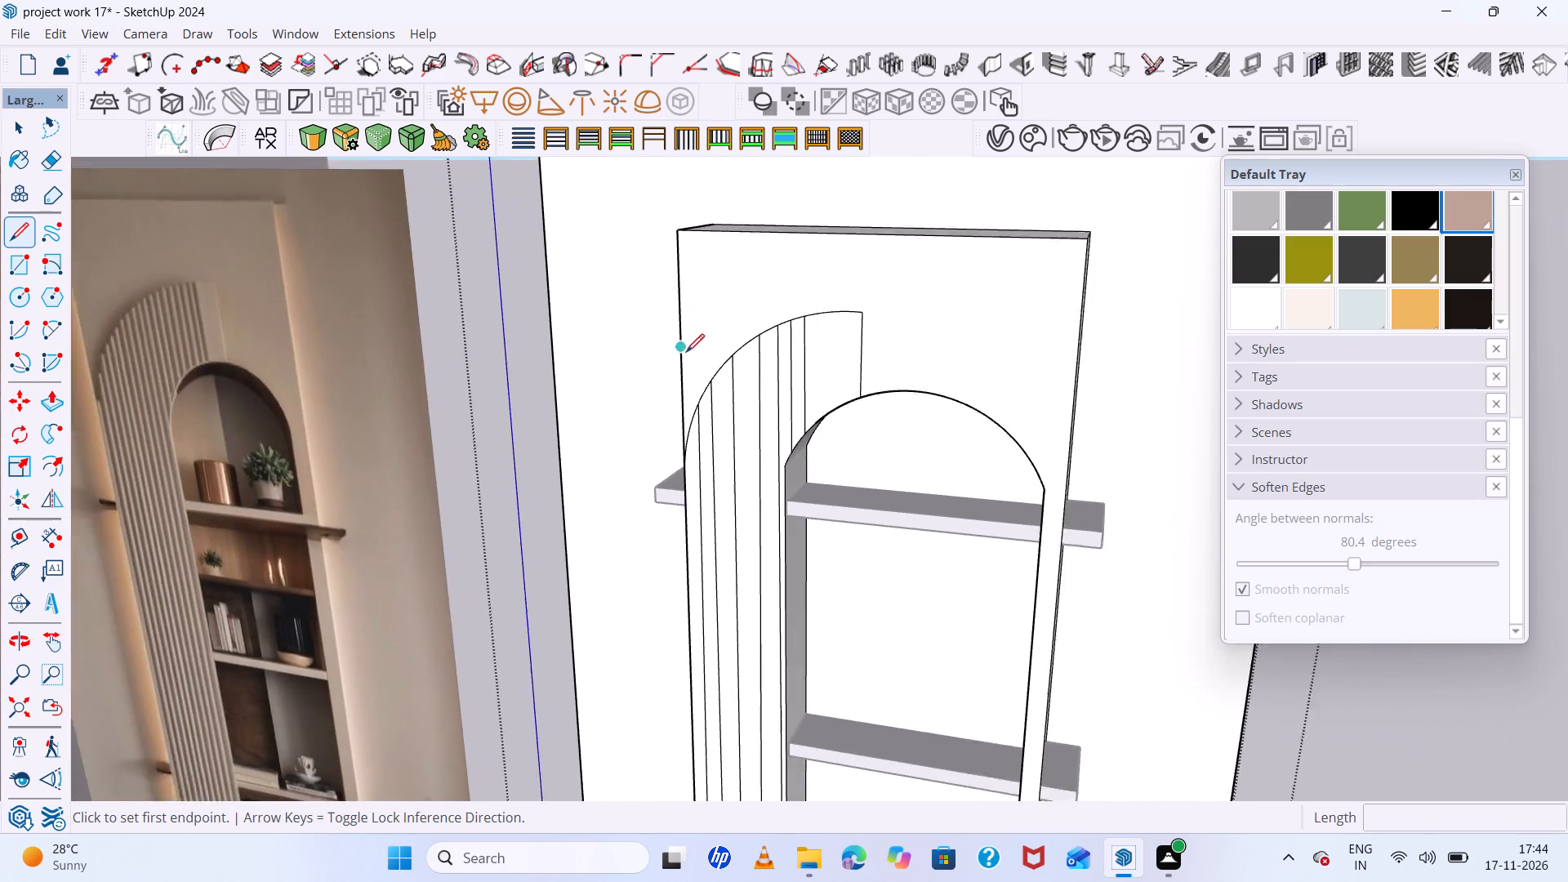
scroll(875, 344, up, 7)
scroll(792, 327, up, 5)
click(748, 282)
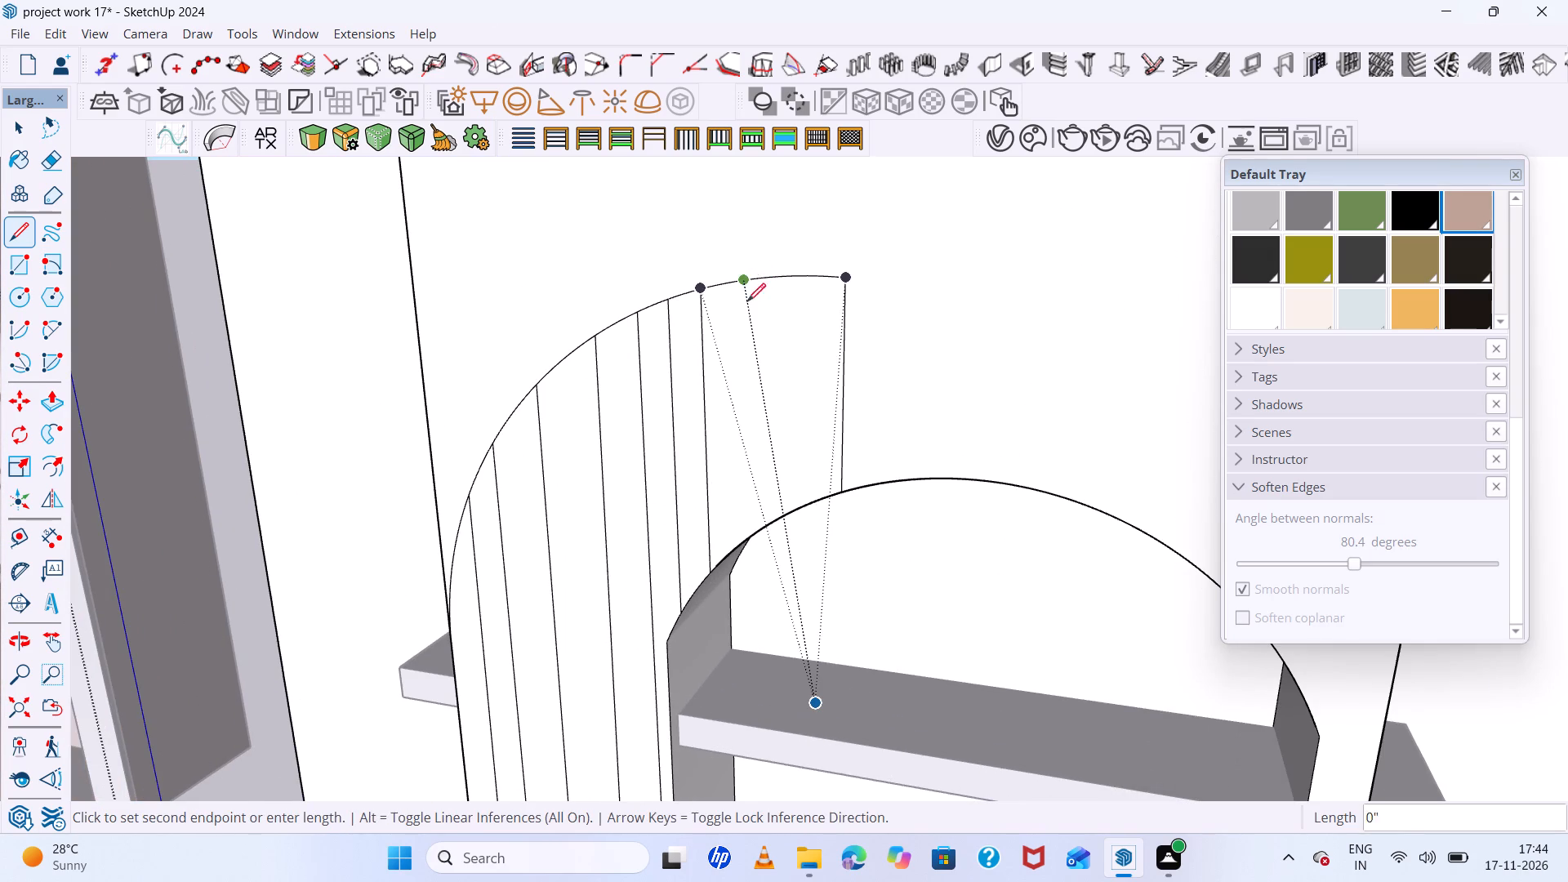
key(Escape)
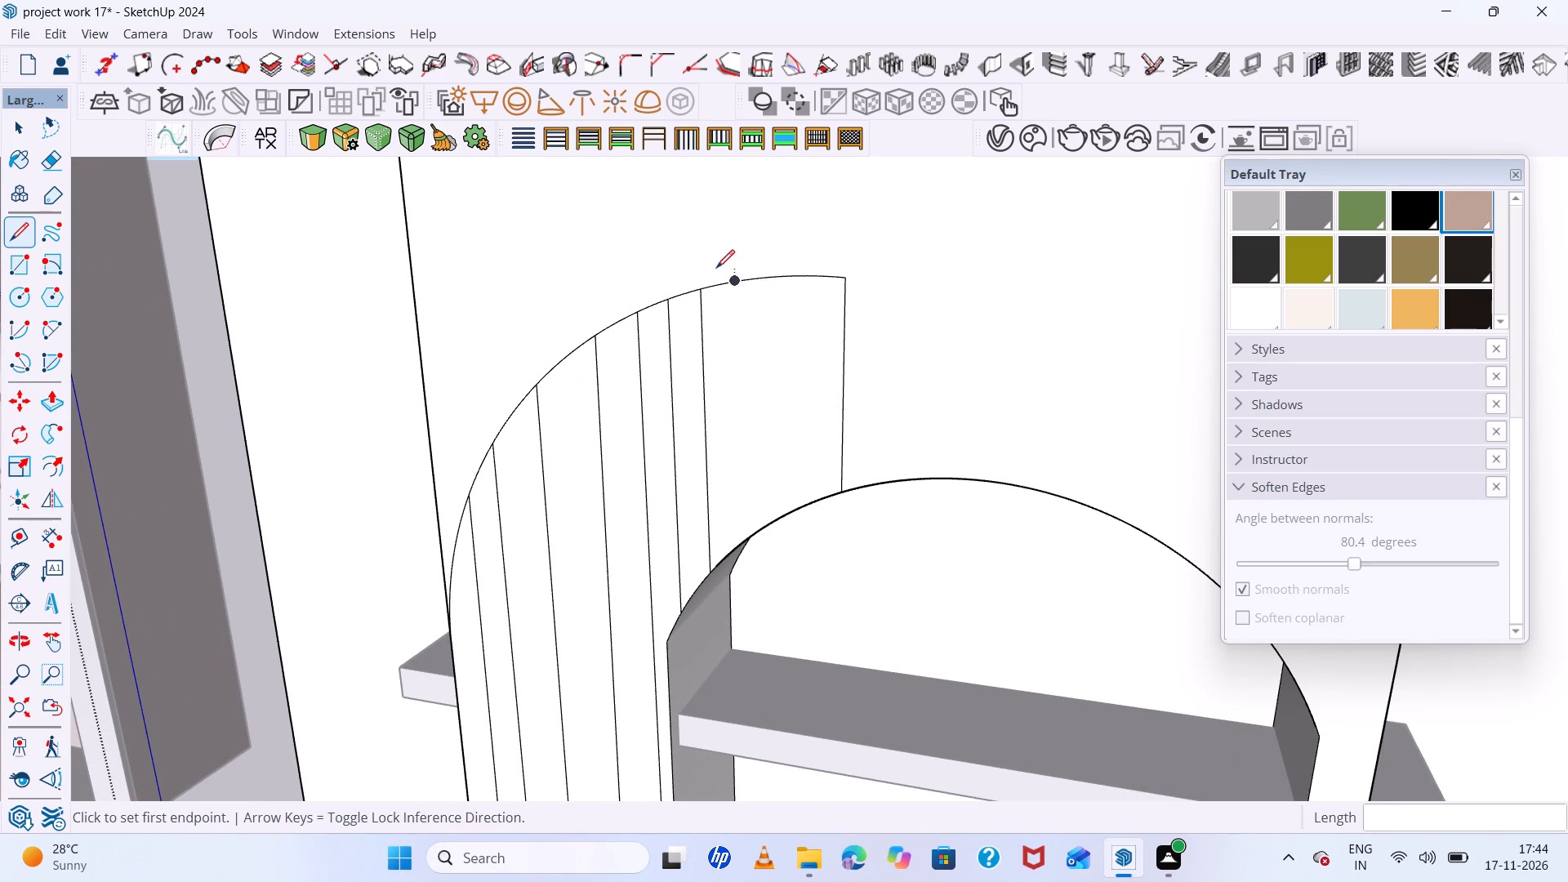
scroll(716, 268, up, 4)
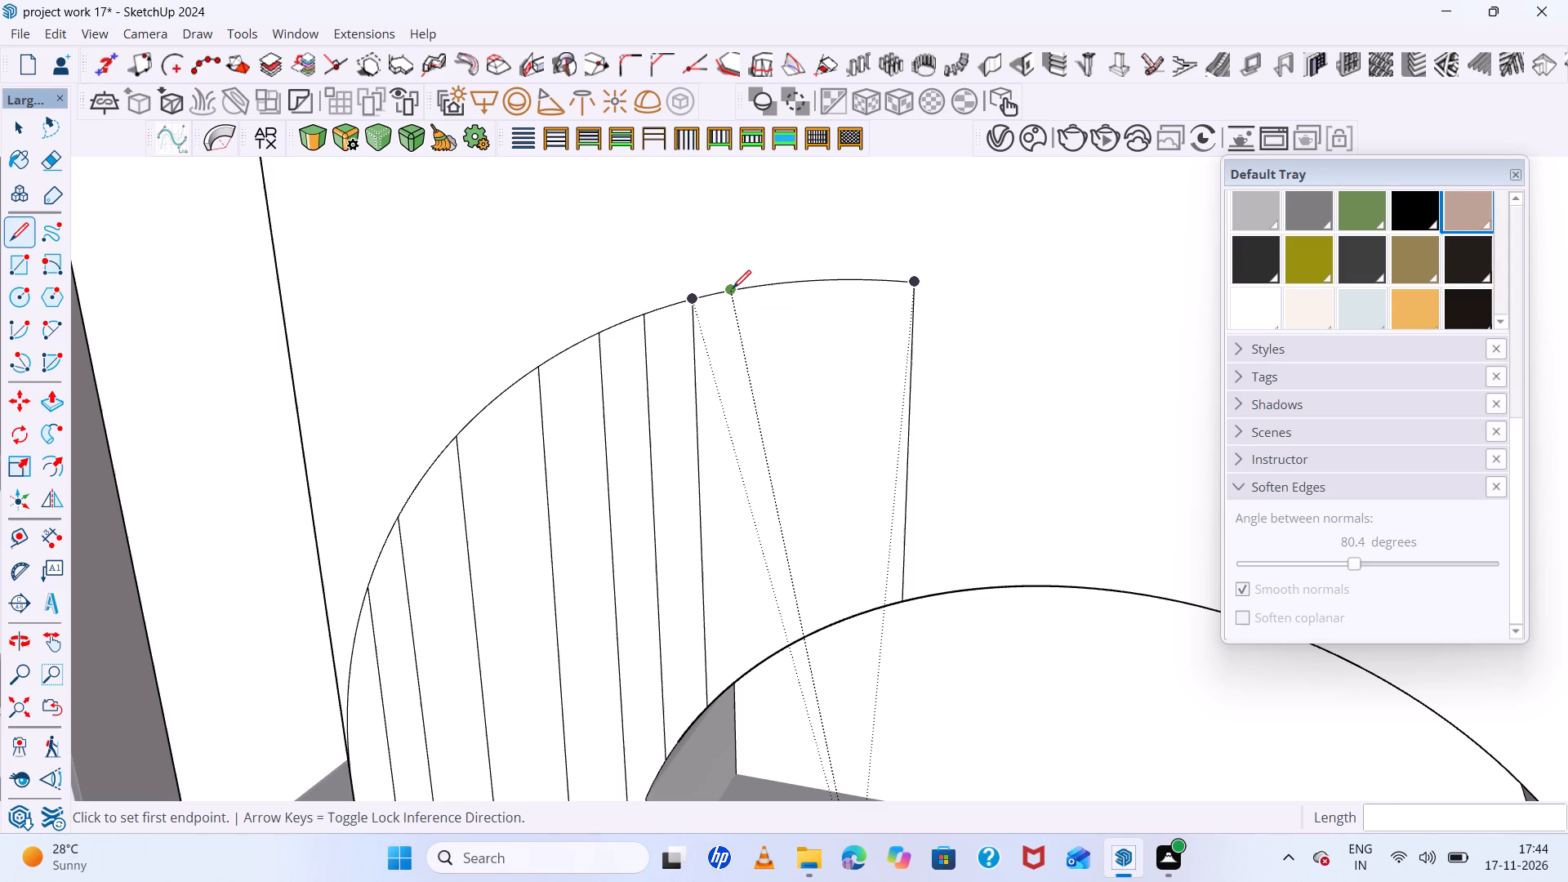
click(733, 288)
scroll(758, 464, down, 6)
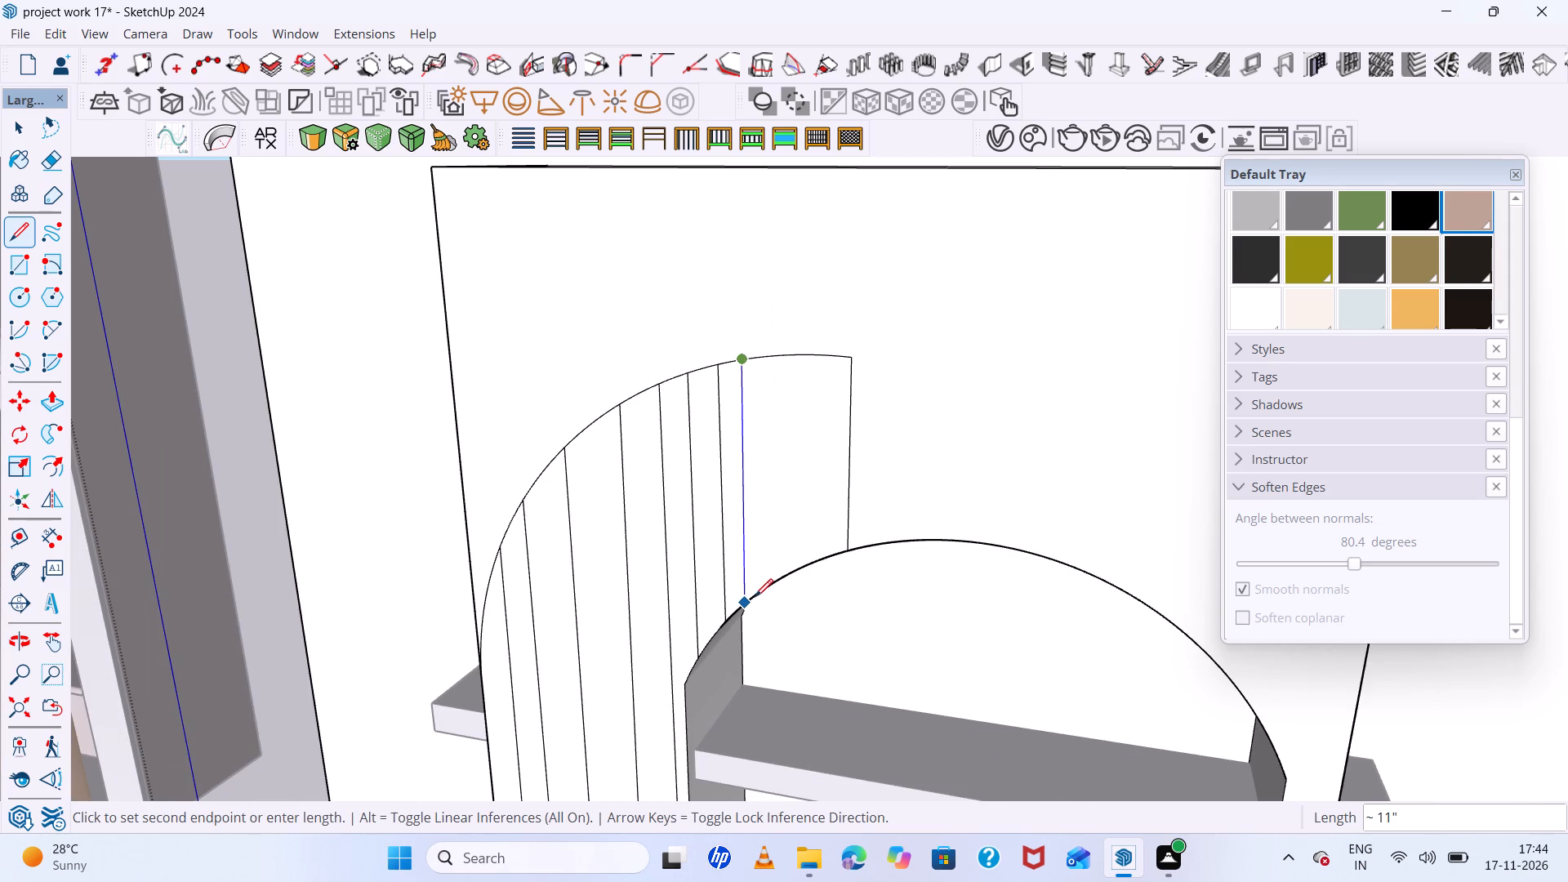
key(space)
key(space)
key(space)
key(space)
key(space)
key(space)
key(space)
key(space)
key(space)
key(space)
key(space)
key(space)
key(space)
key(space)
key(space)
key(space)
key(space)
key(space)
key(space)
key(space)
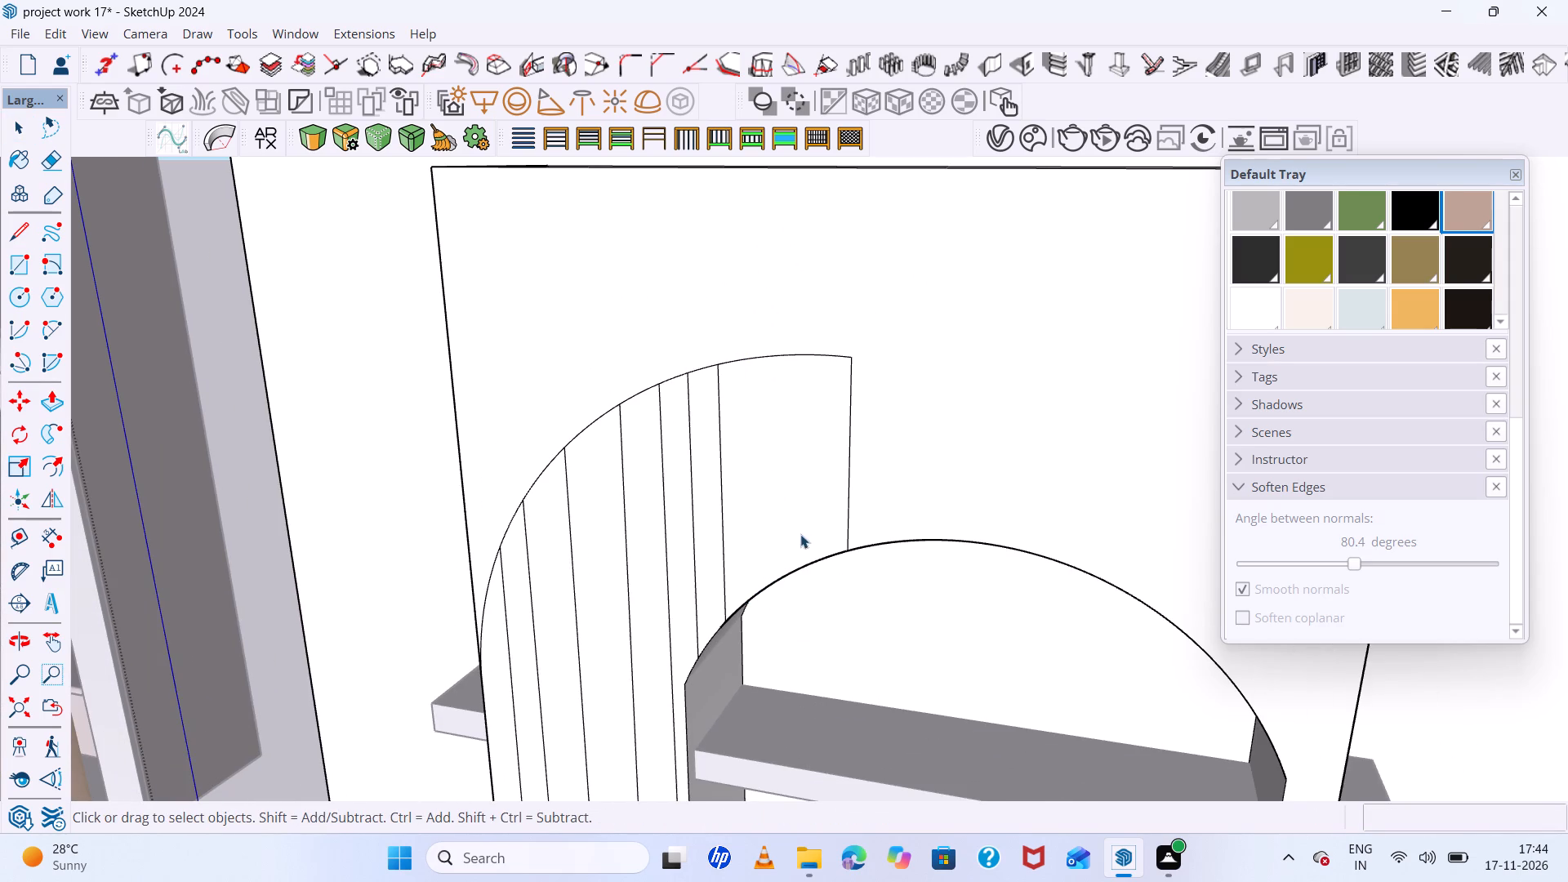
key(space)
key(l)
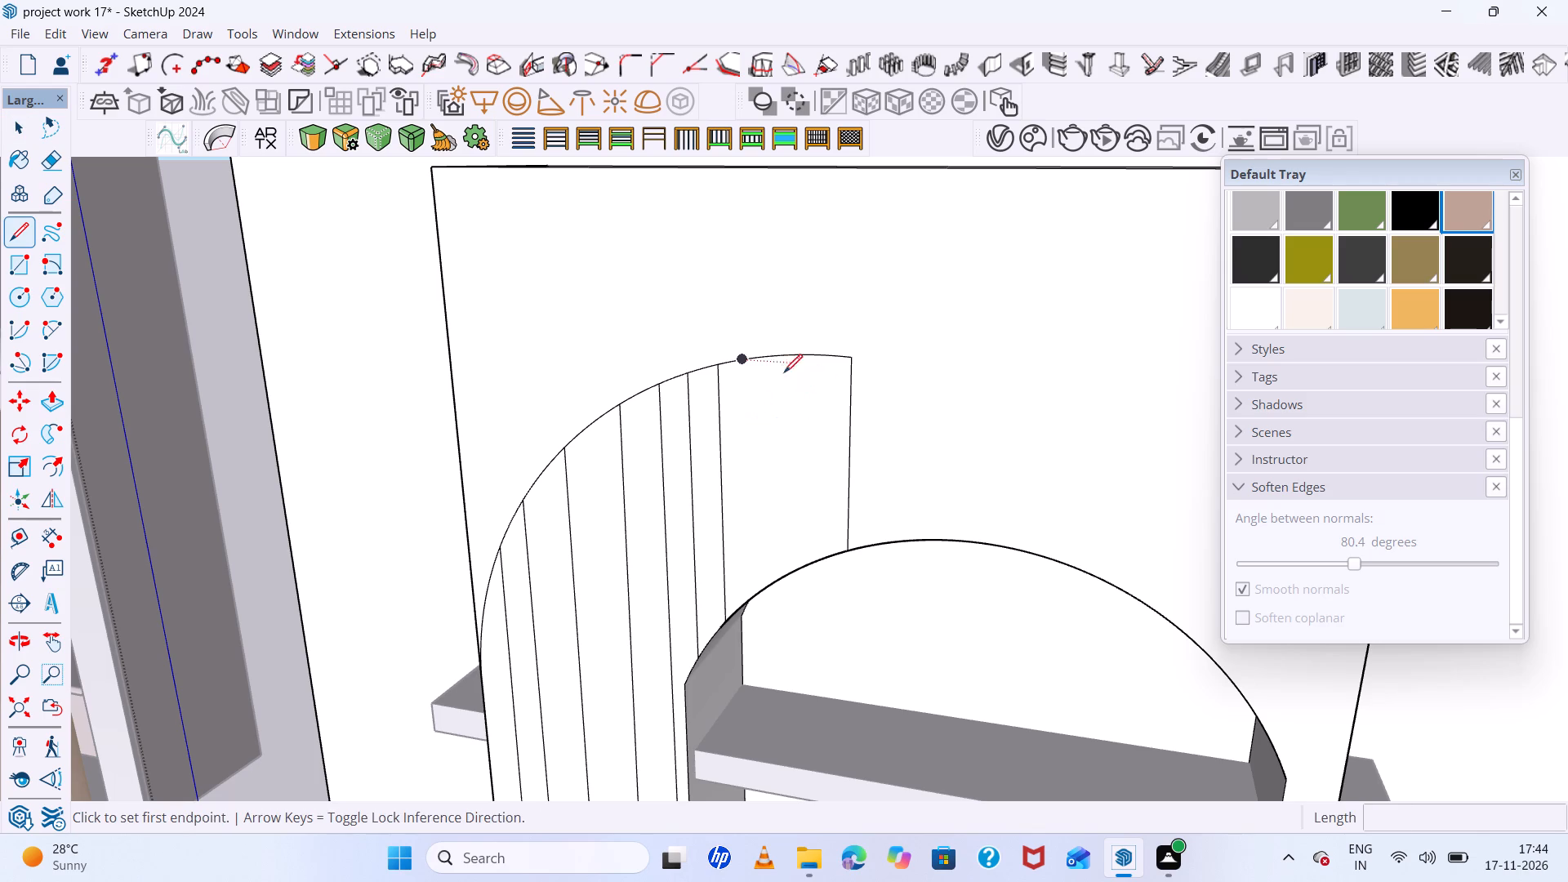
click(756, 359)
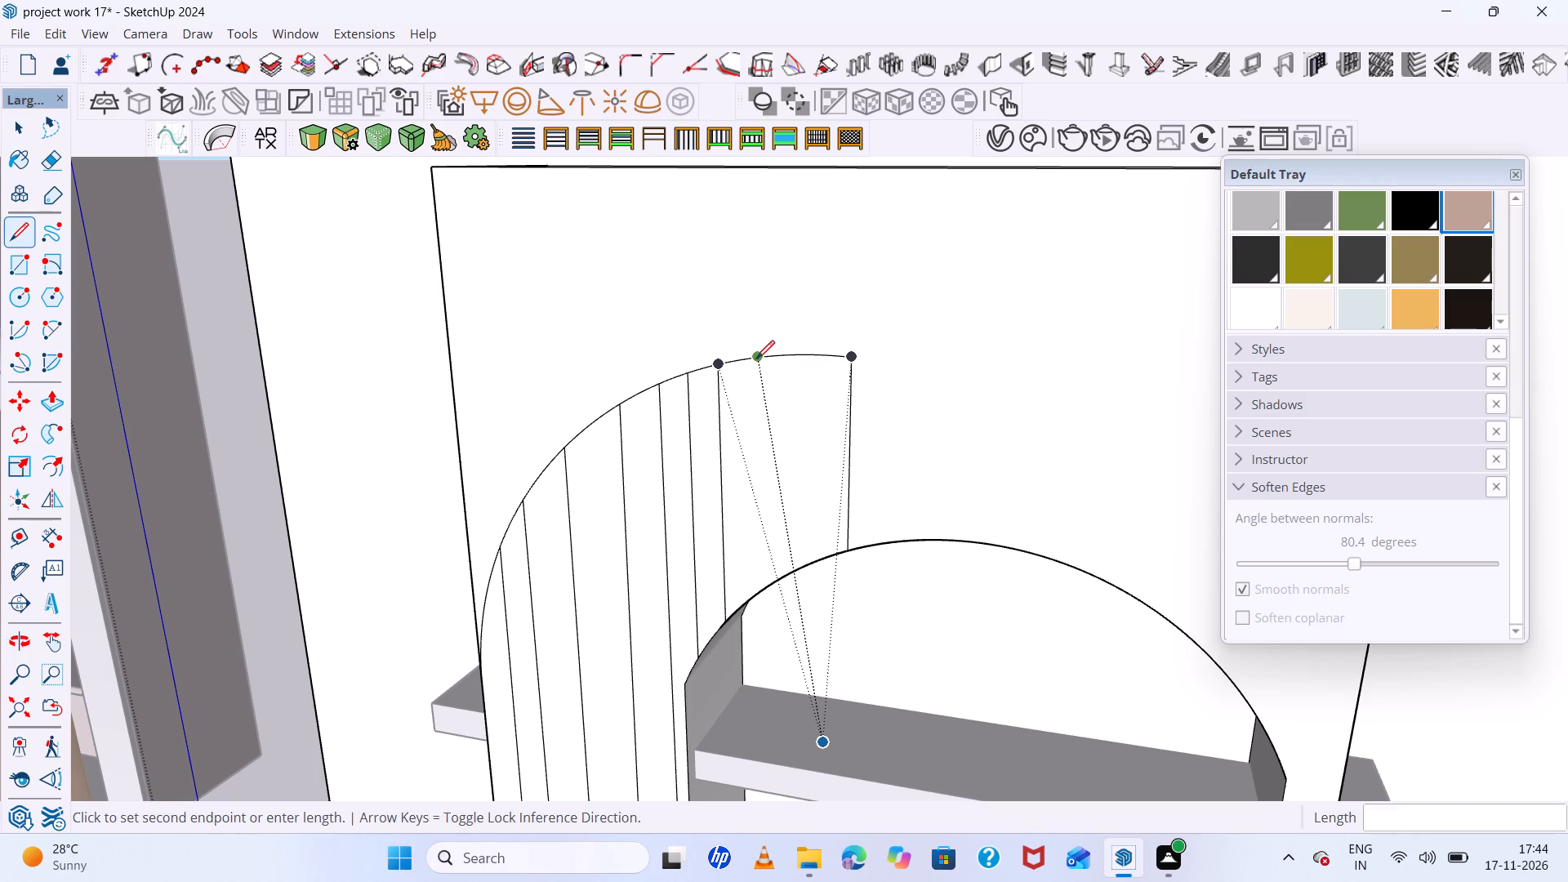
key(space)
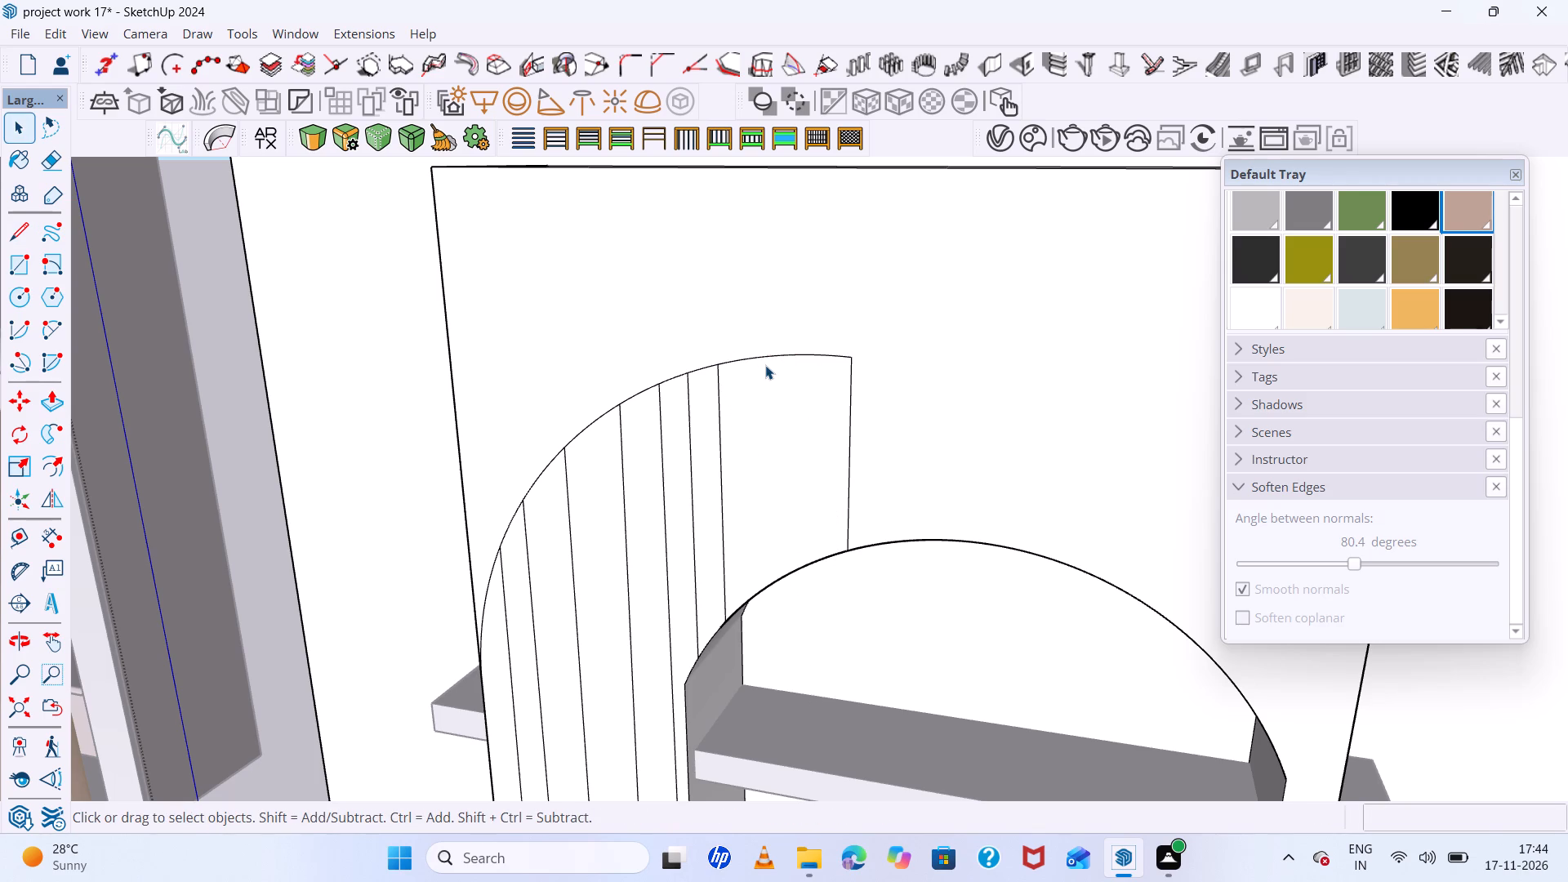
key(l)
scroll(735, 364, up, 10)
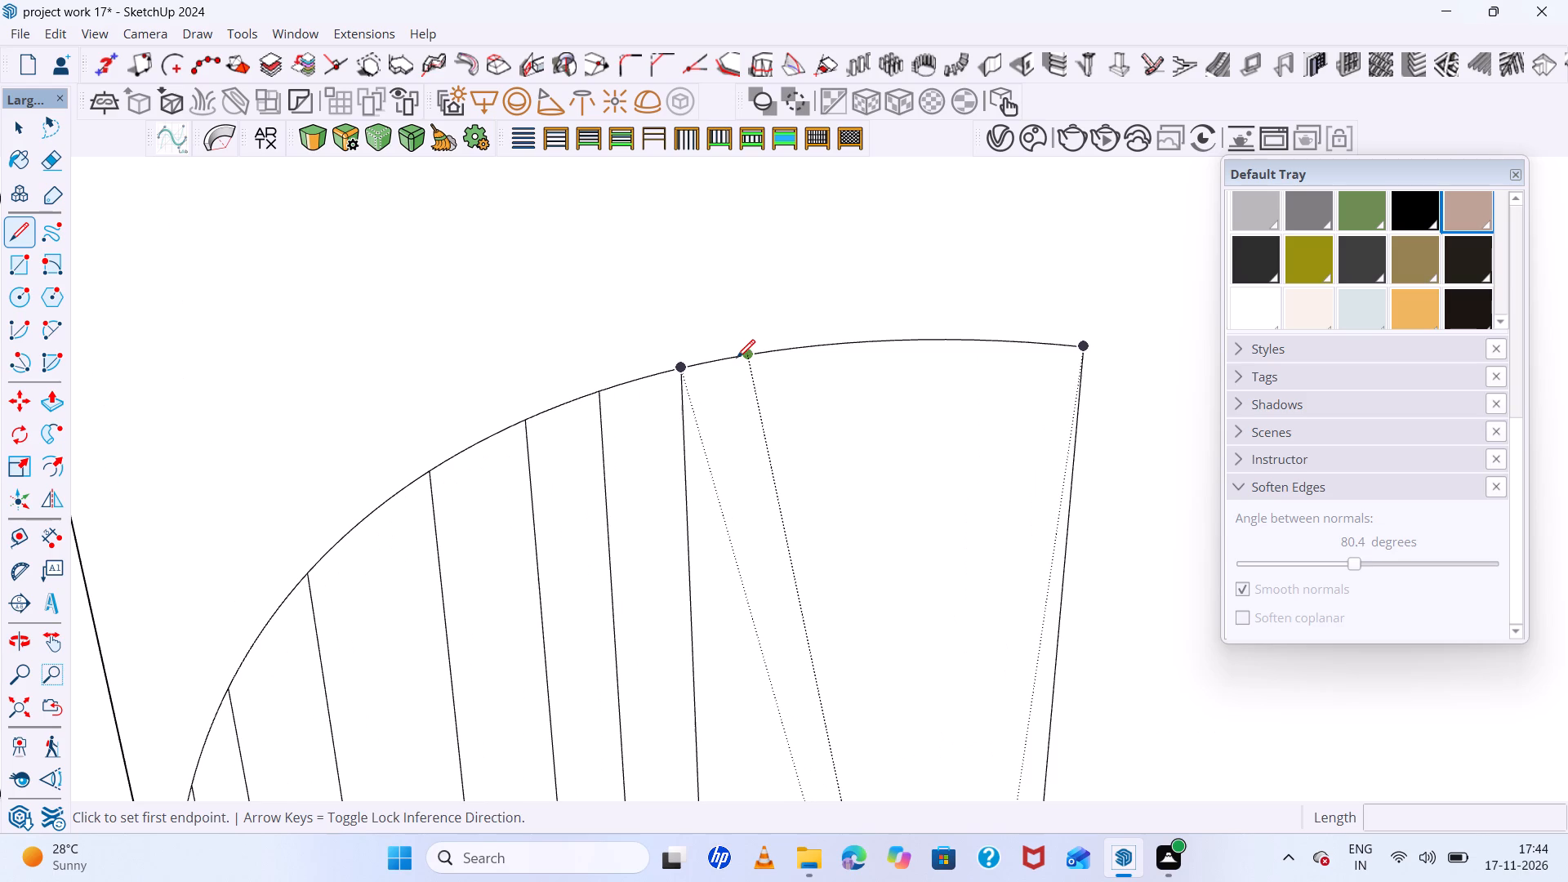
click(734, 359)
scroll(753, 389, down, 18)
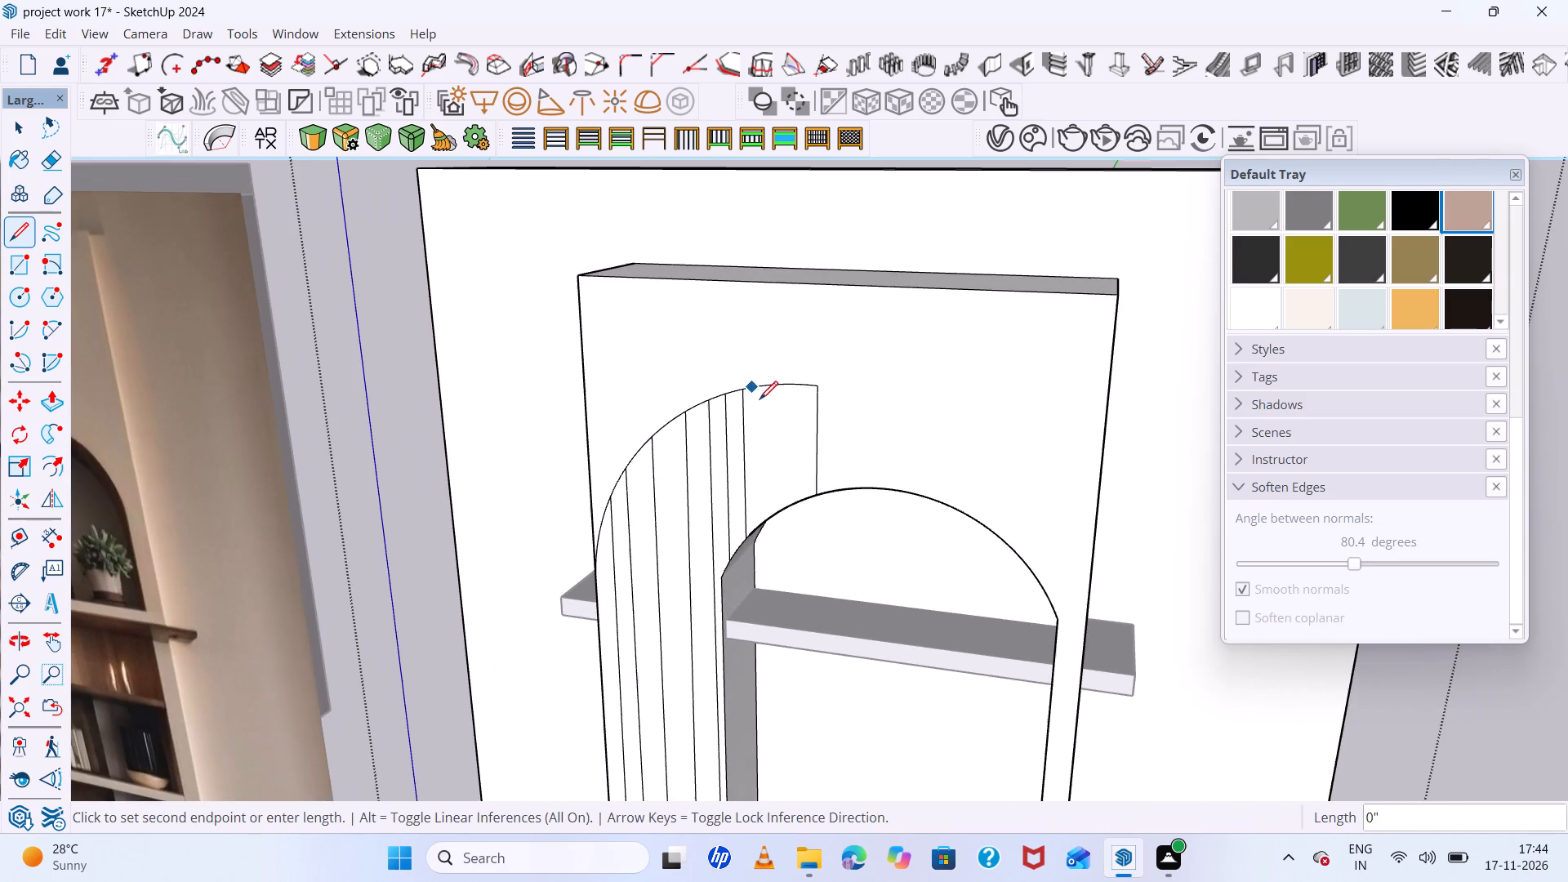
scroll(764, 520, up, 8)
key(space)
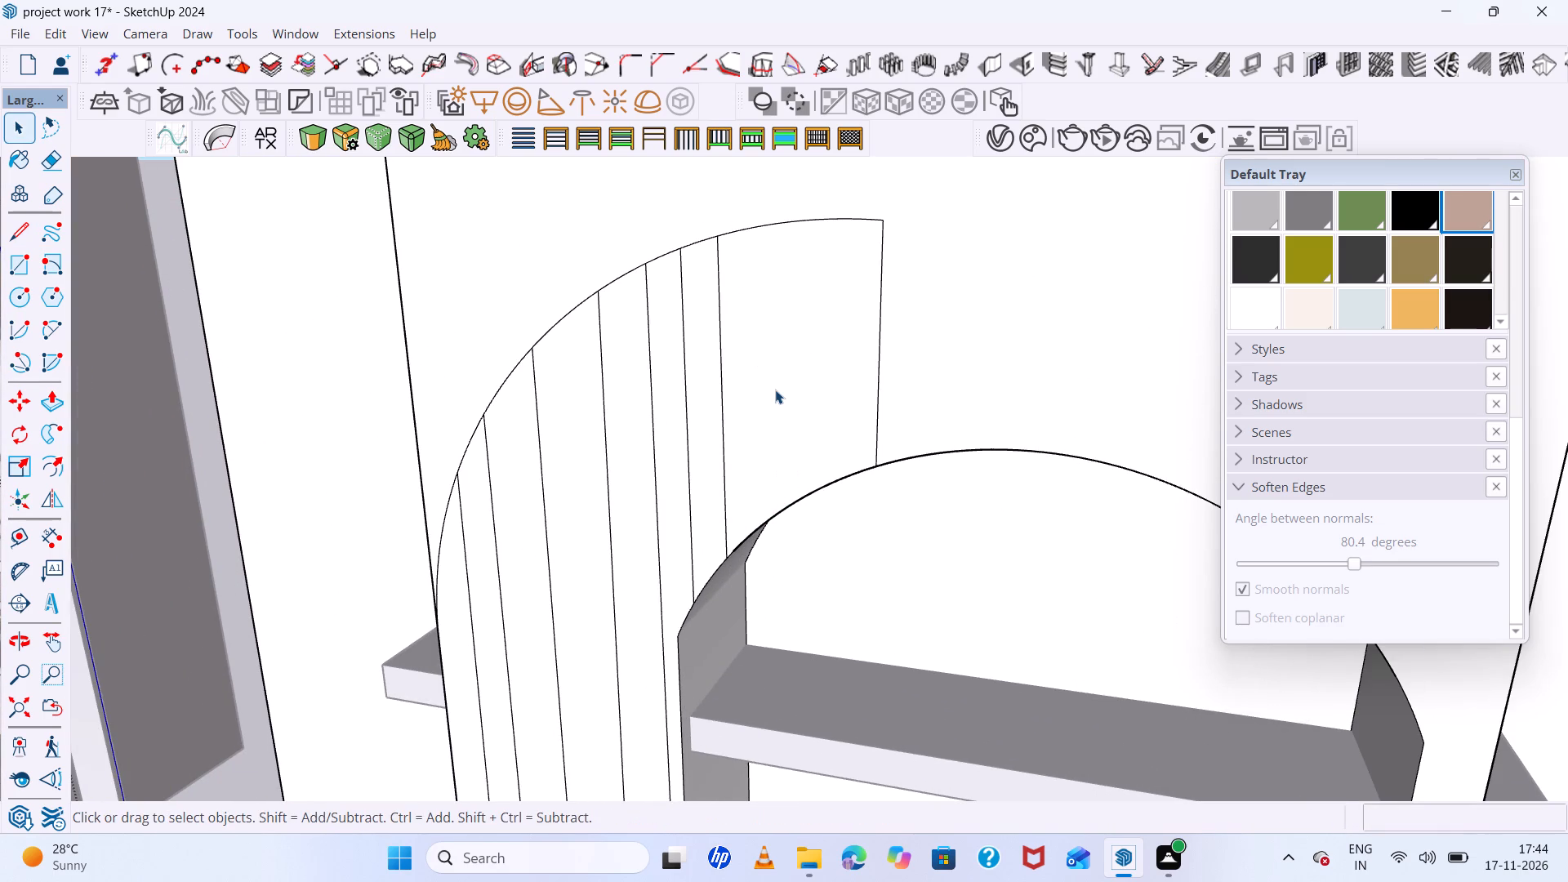
Draw a vertical flute line about 11" long from the fluted panel's upper outer arc down towards the niche's arch.
key(l)
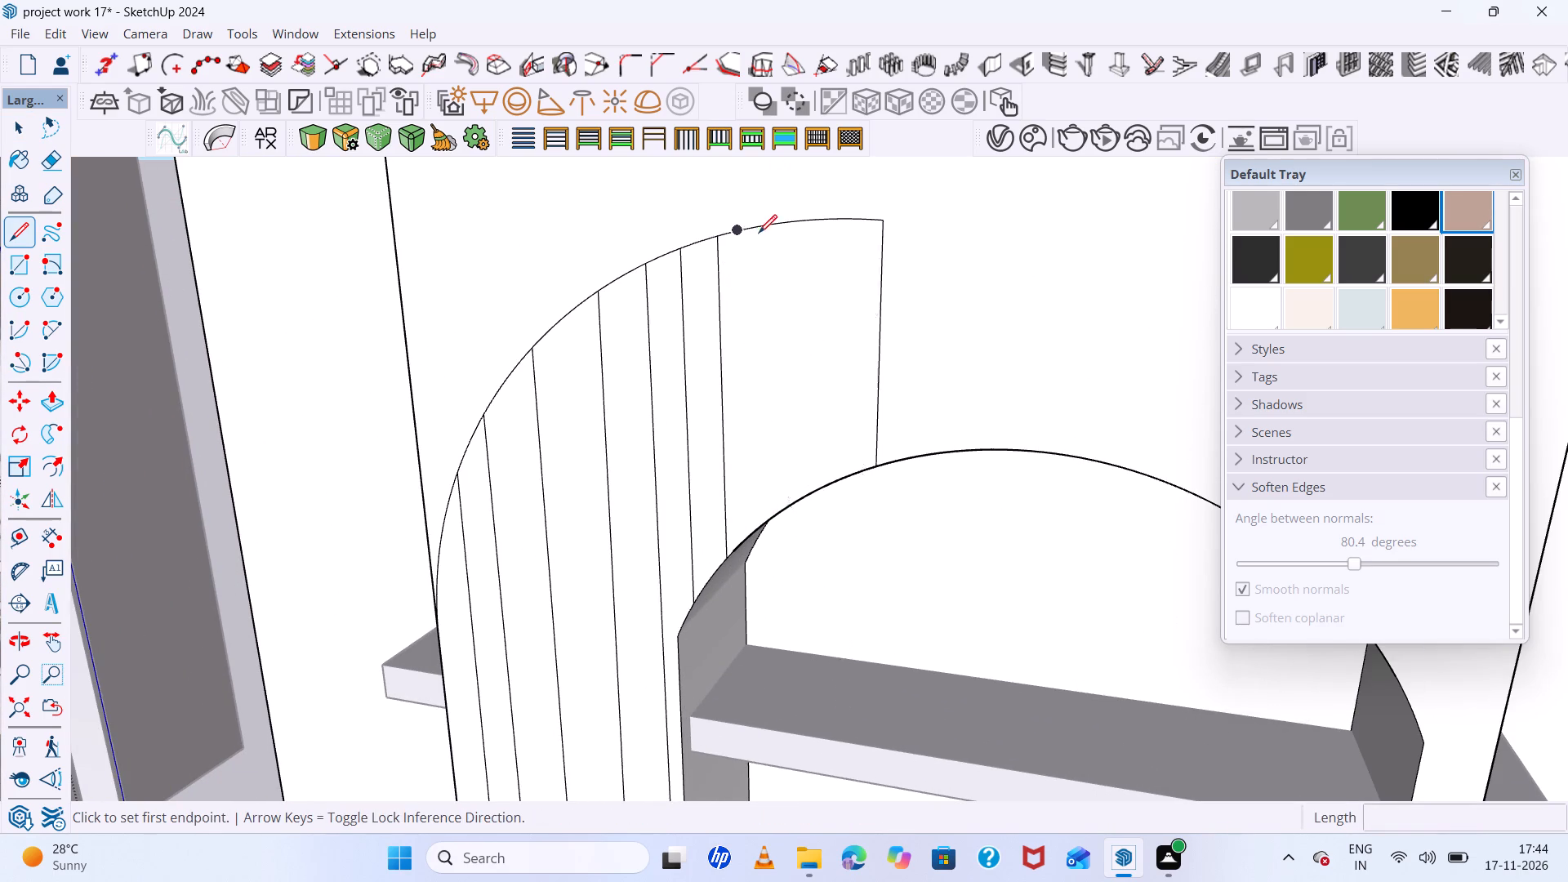
click(746, 229)
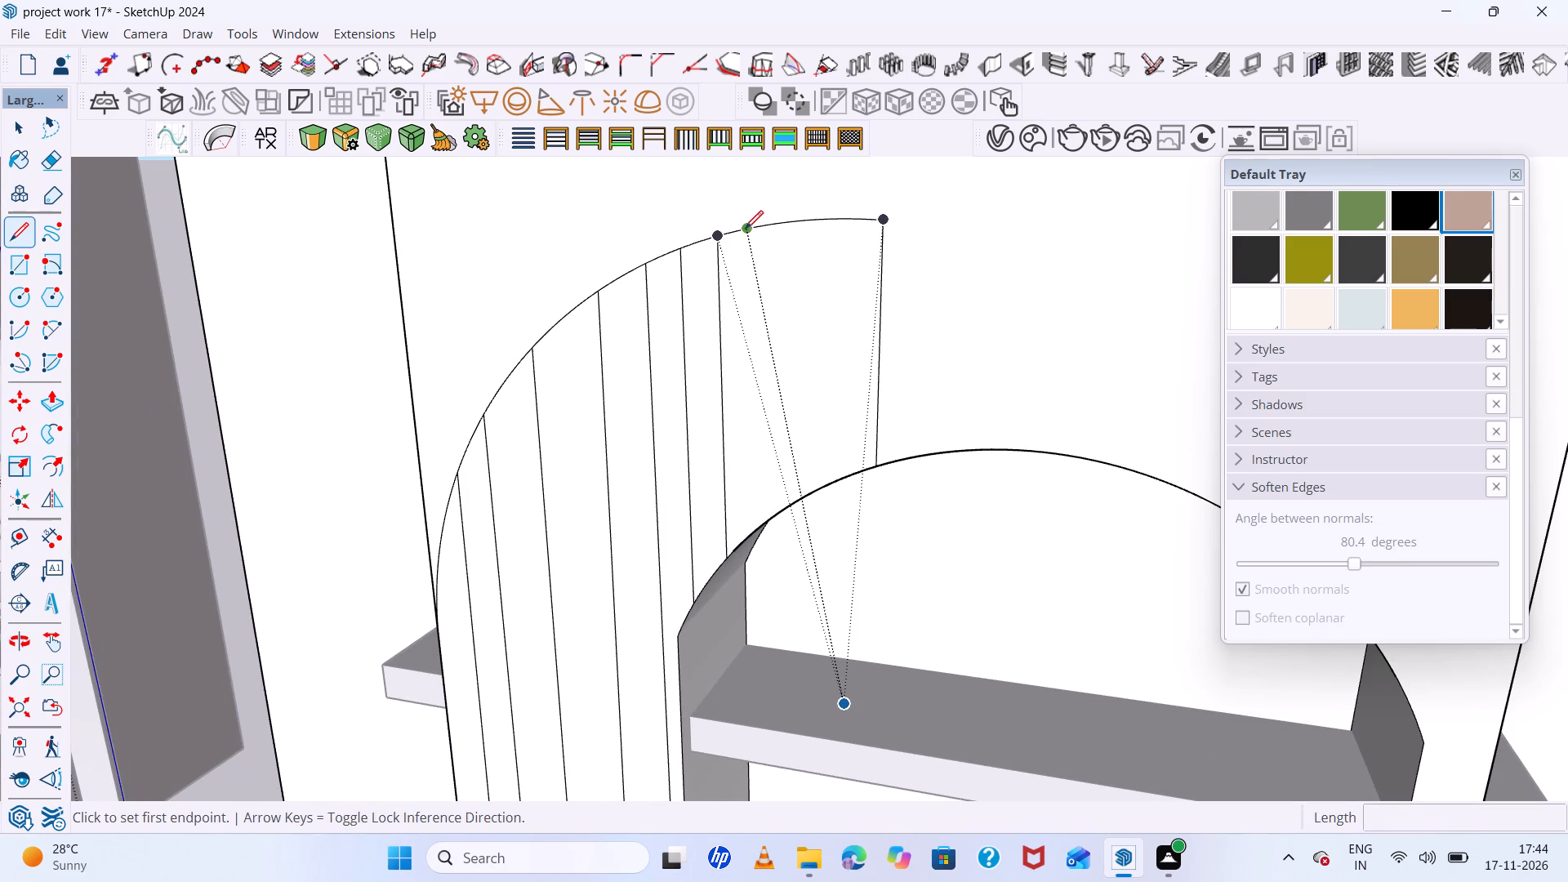
scroll(735, 412, down, 4)
scroll(750, 456, up, 4)
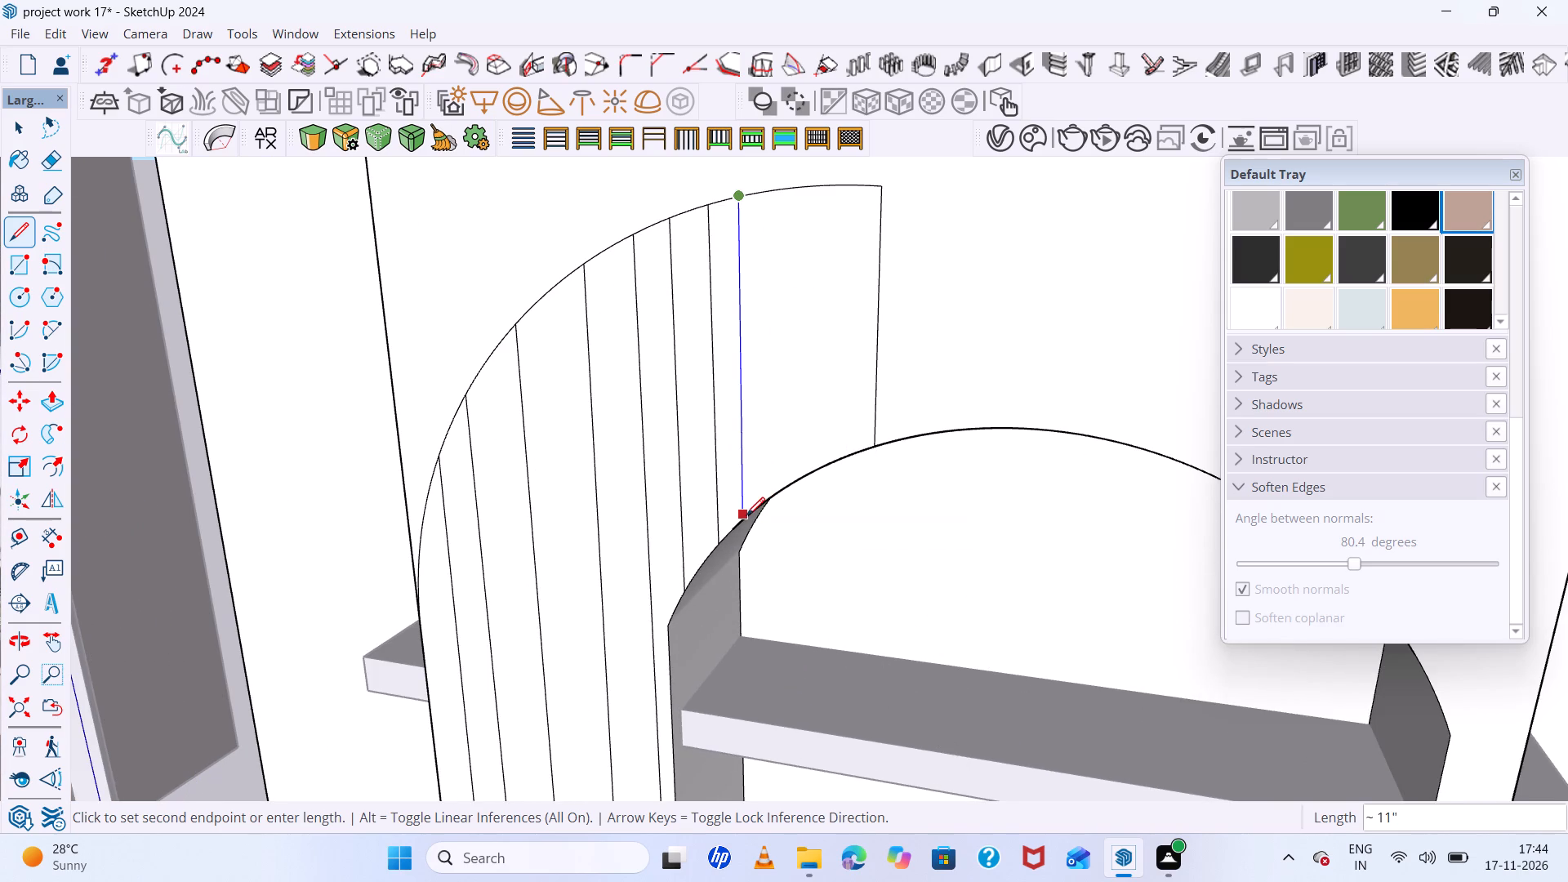
click(746, 518)
key(space)
Draw a short vertical segment closing the gap between the new flute line's lower end and the niche's arch.
scroll(766, 464, down, 7)
scroll(765, 475, up, 13)
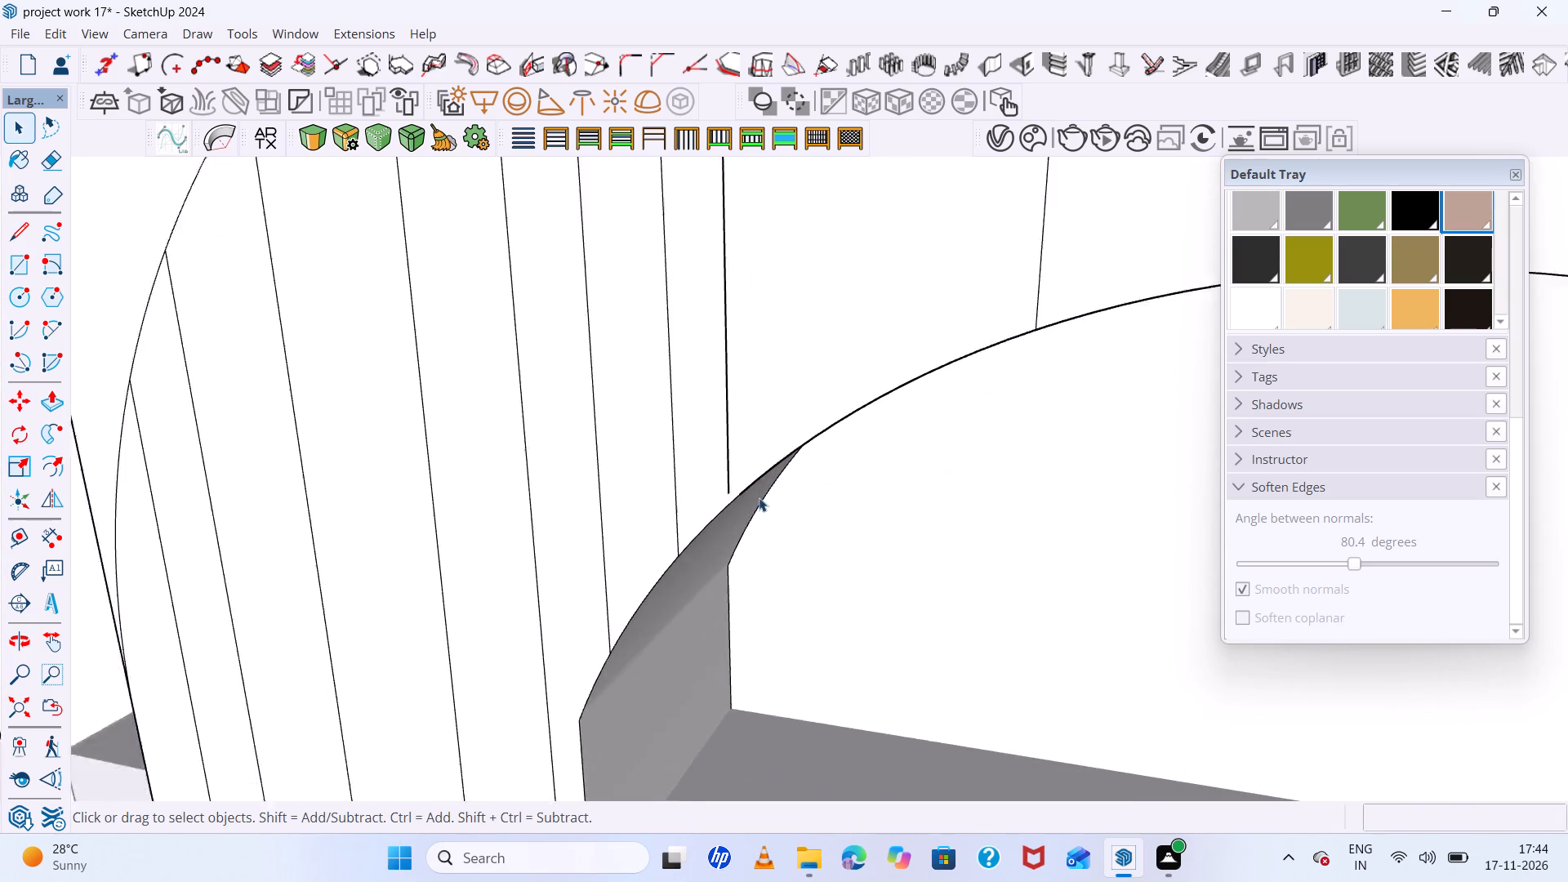
scroll(759, 497, up, 1)
middle_drag(682, 448, 775, 490)
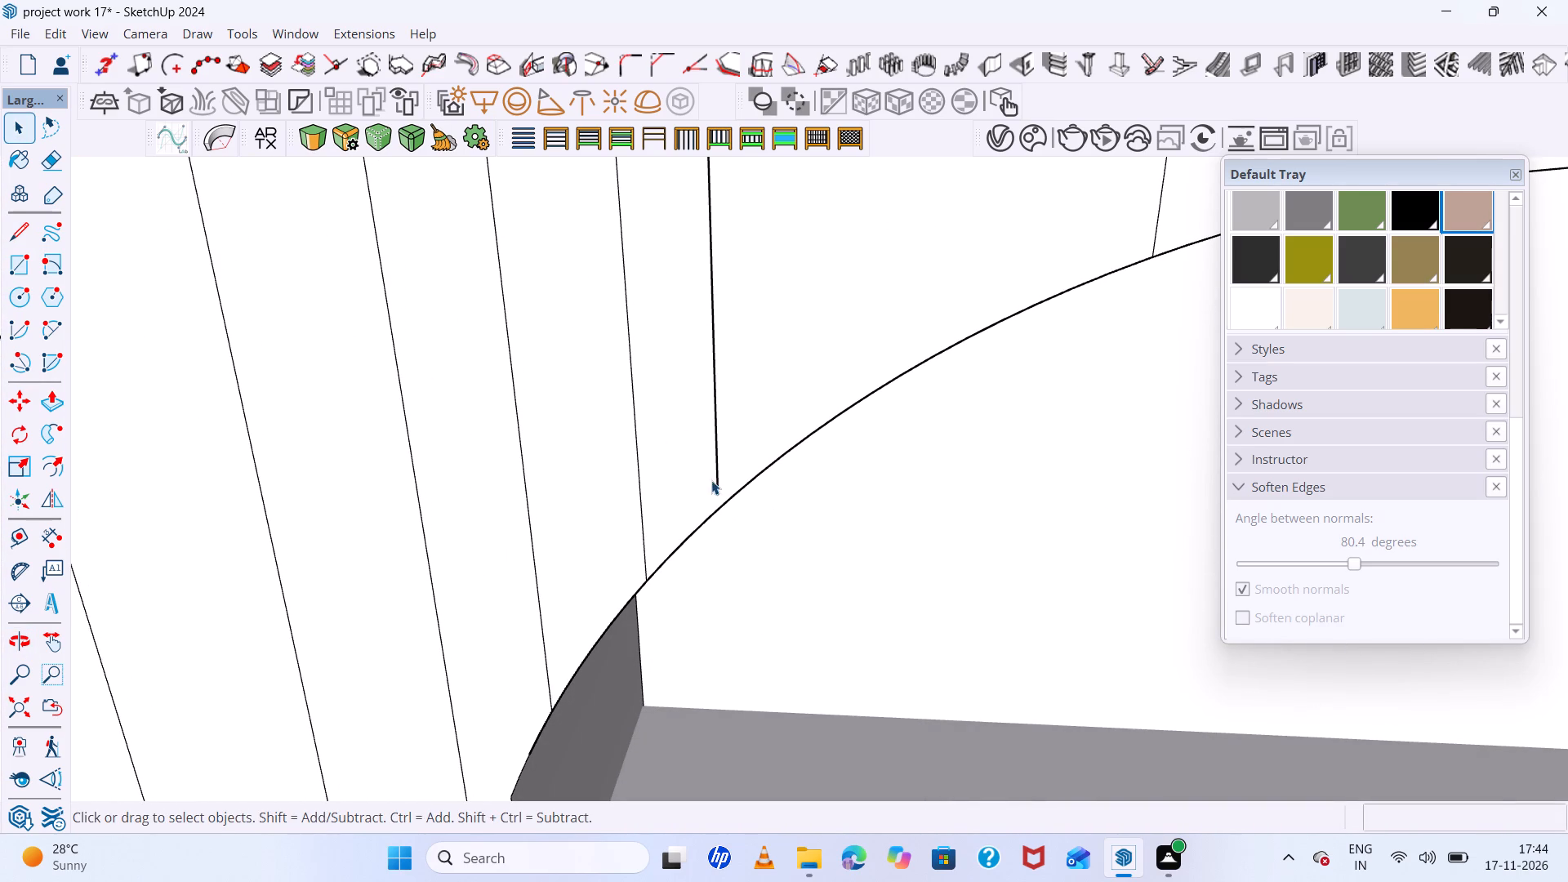
key(semicolon)
scroll(702, 496, up, 11)
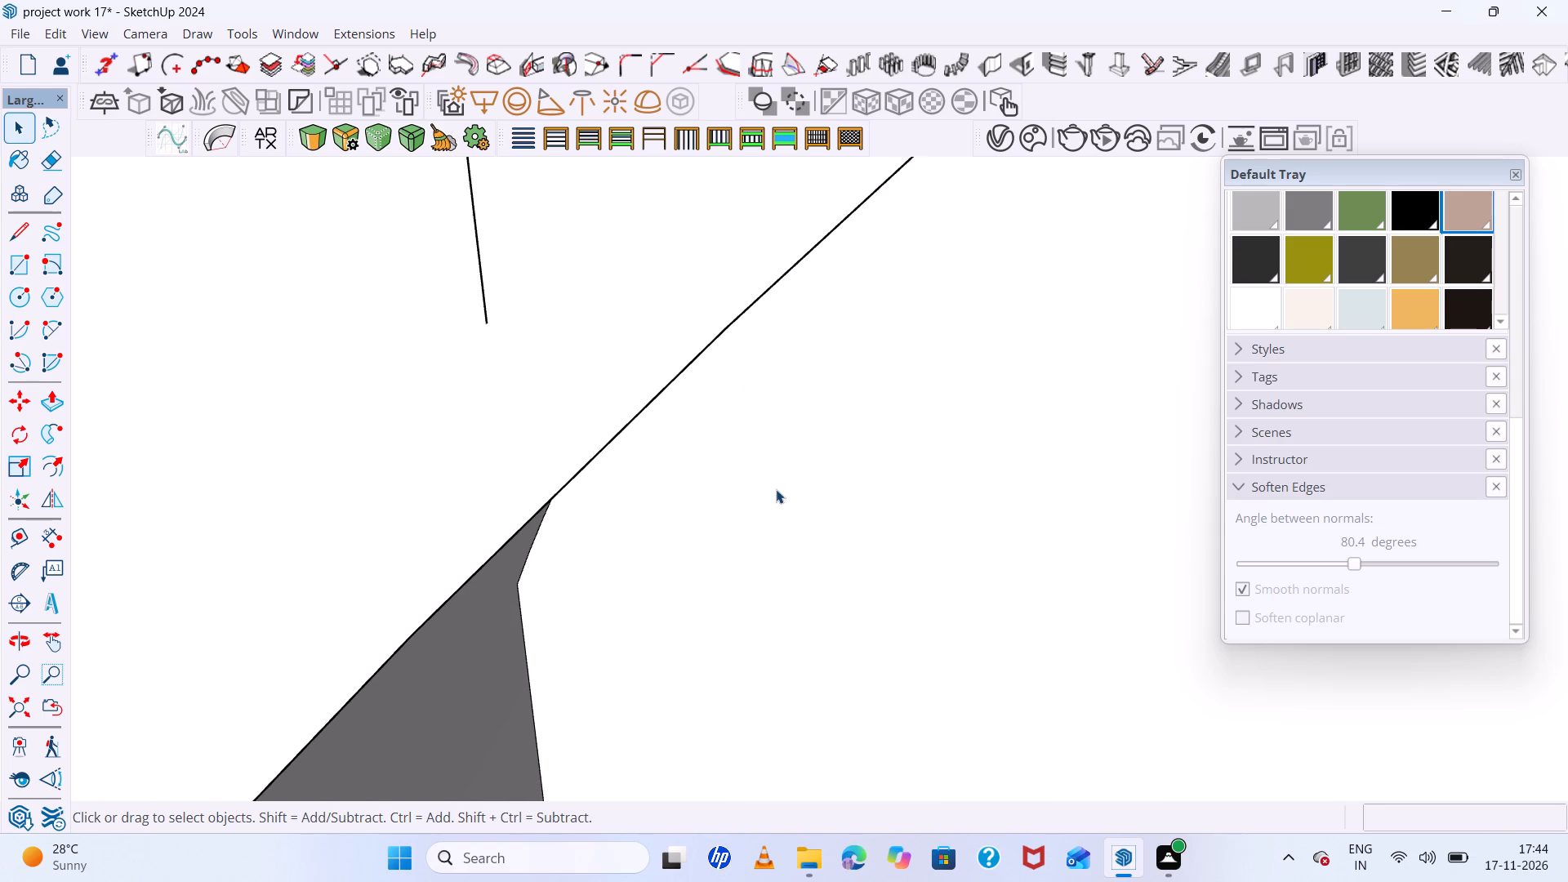
key(l)
scroll(756, 497, up, 2)
scroll(654, 448, down, 5)
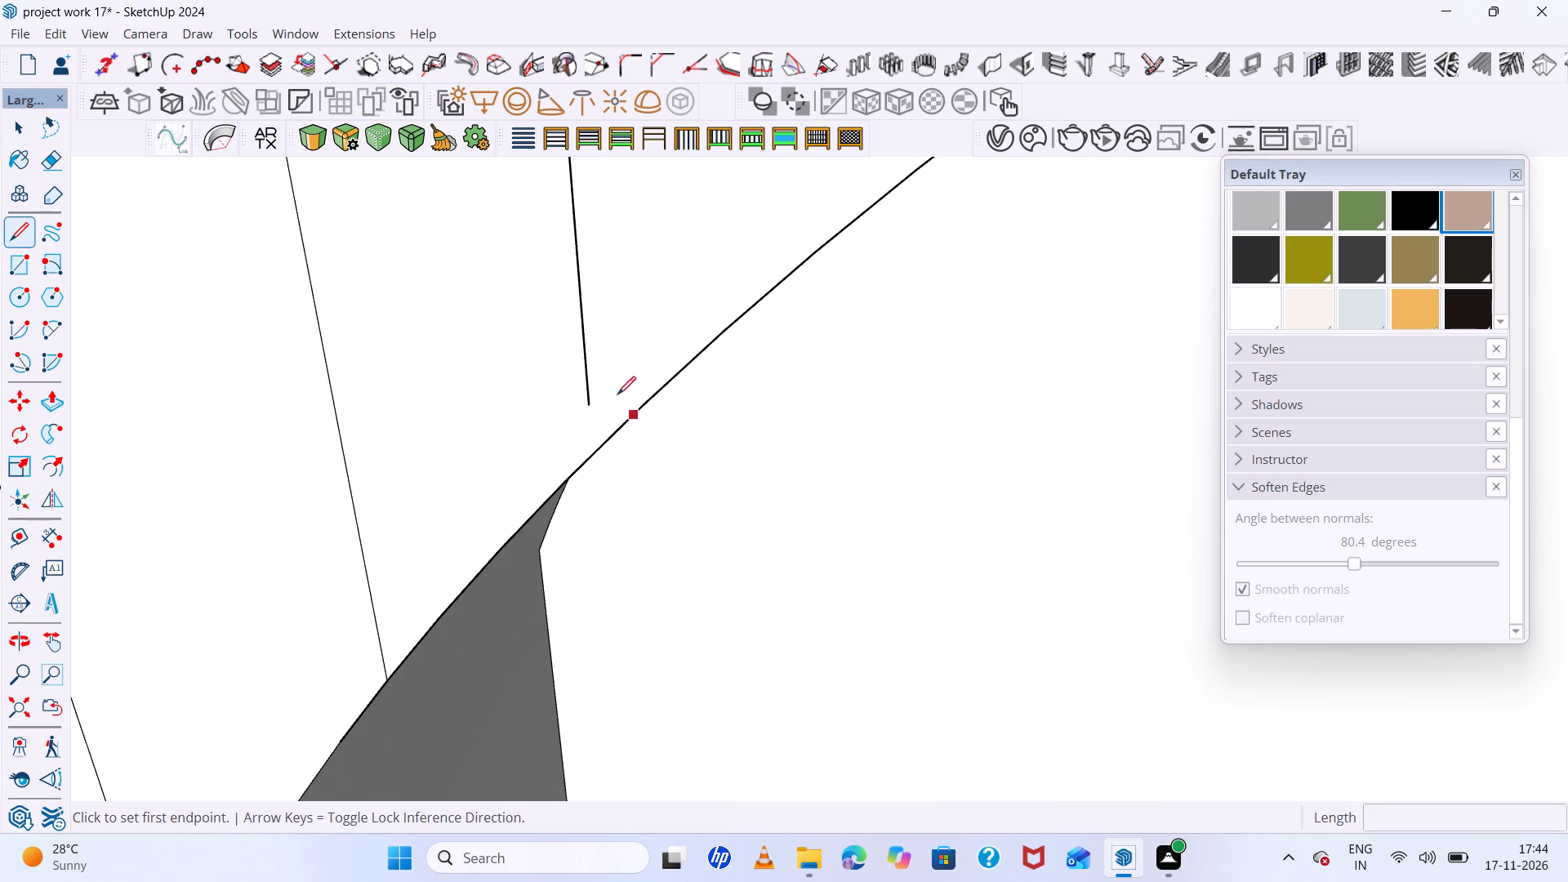
click(590, 408)
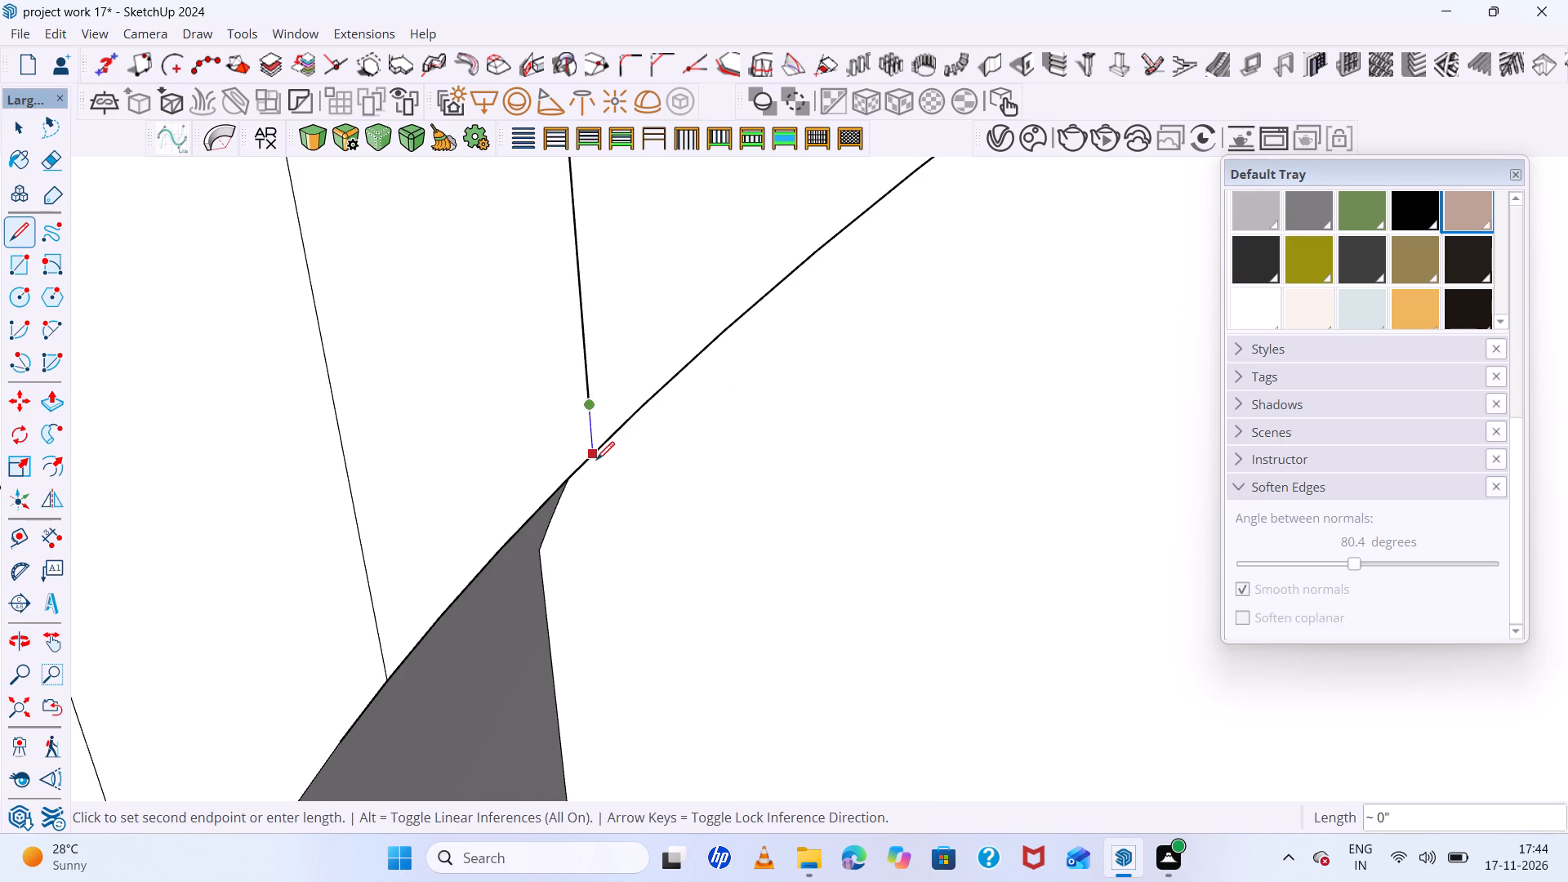
click(596, 460)
scroll(595, 458, down, 7)
key(space)
scroll(595, 457, down, 14)
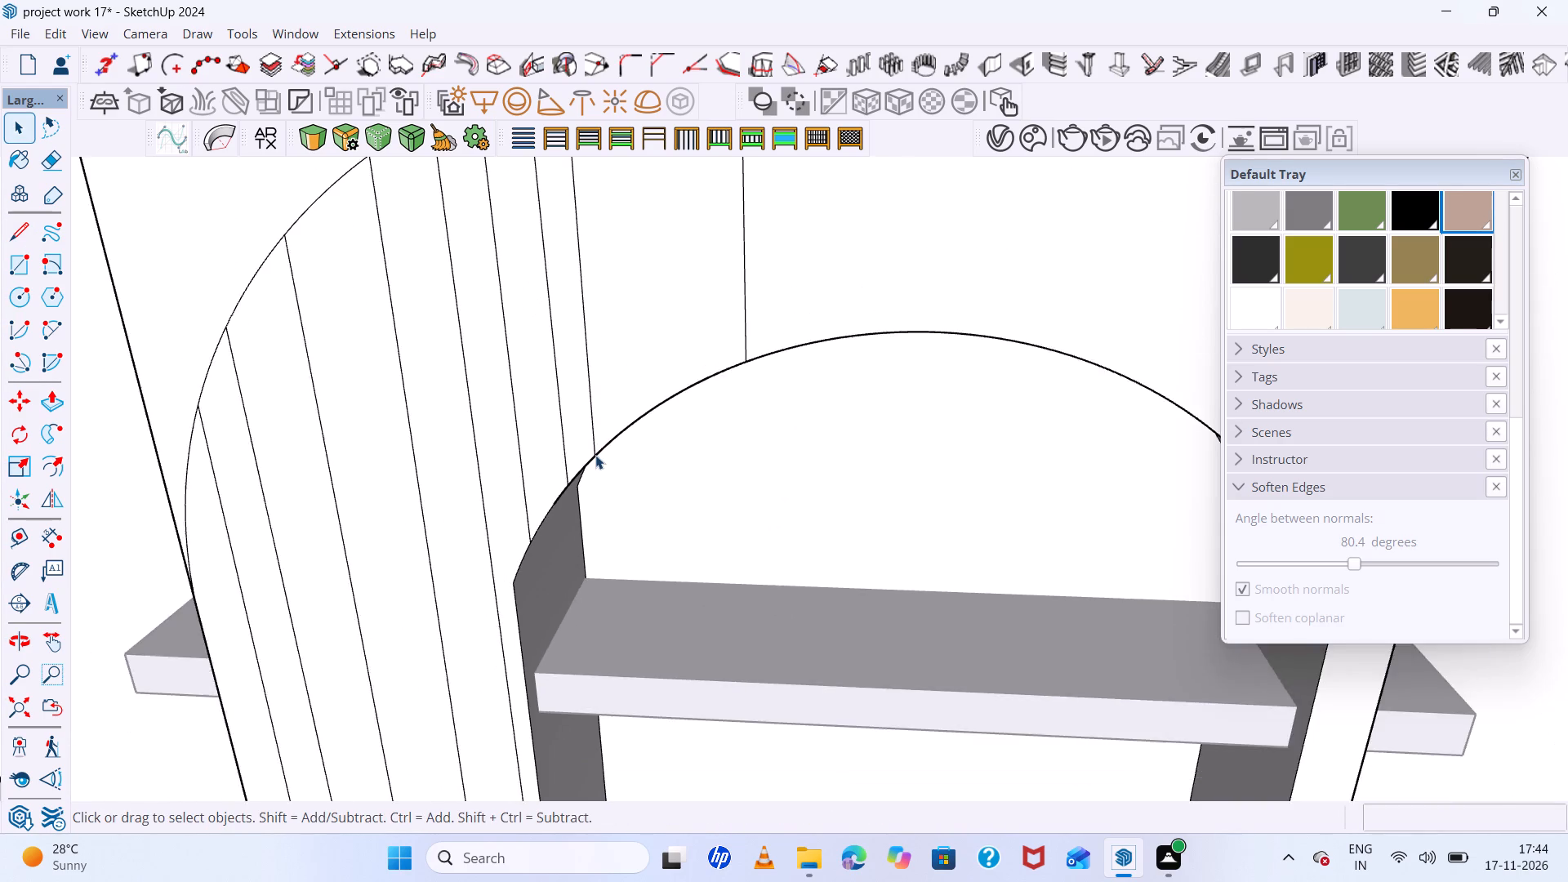
Erase the four full-height flute lines nearest the niche, keeping only the outermost line beside the wall edge.
scroll(595, 454, down, 16)
scroll(504, 435, up, 9)
scroll(596, 408, down, 10)
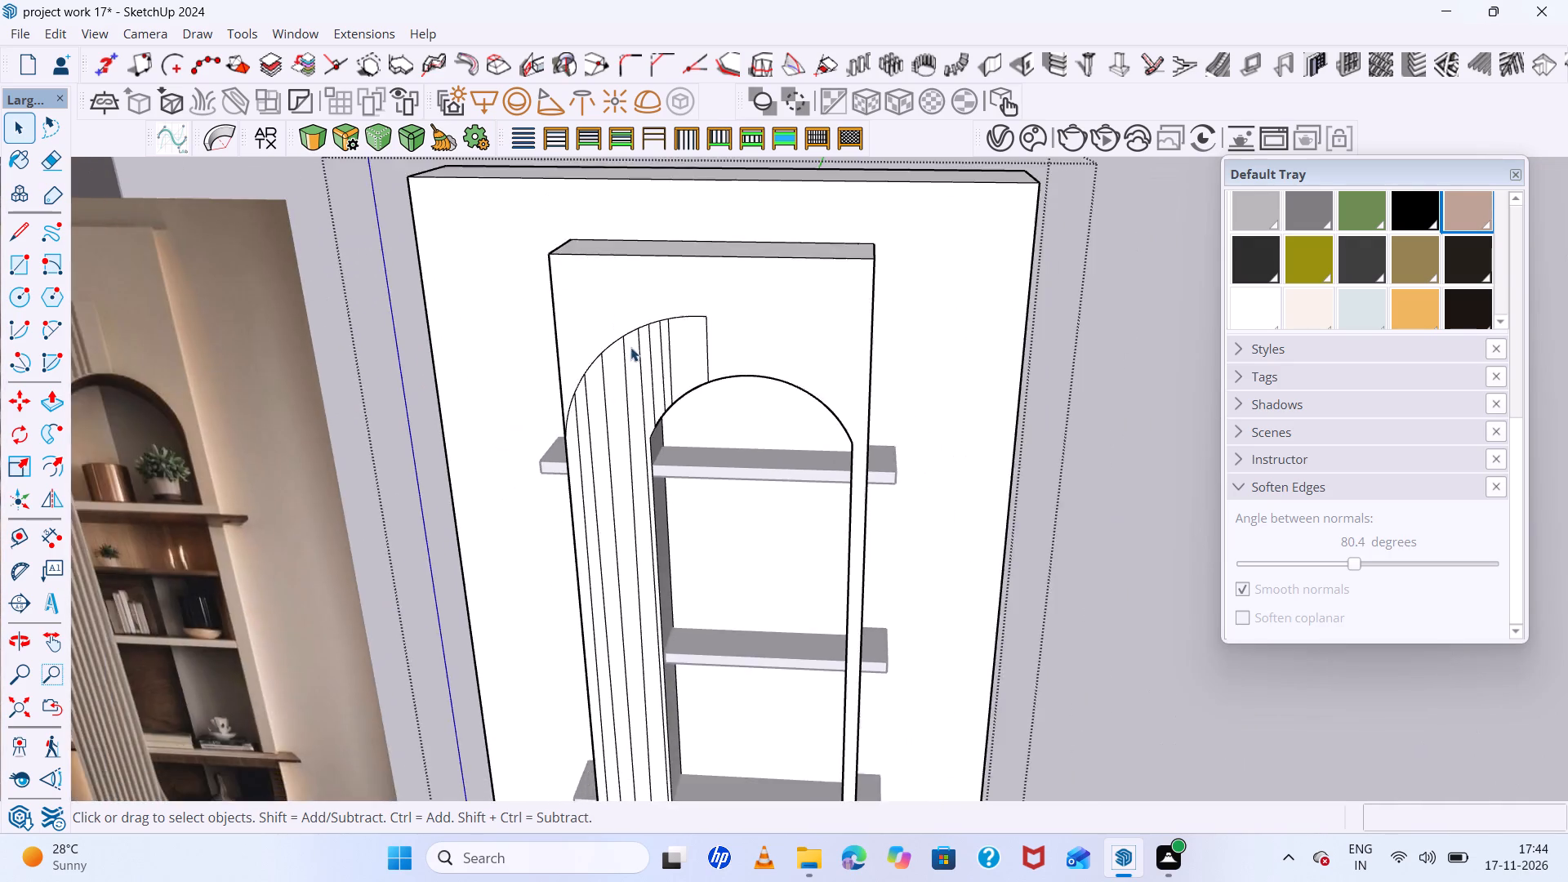
scroll(629, 343, down, 8)
scroll(608, 666, up, 9)
scroll(716, 649, up, 5)
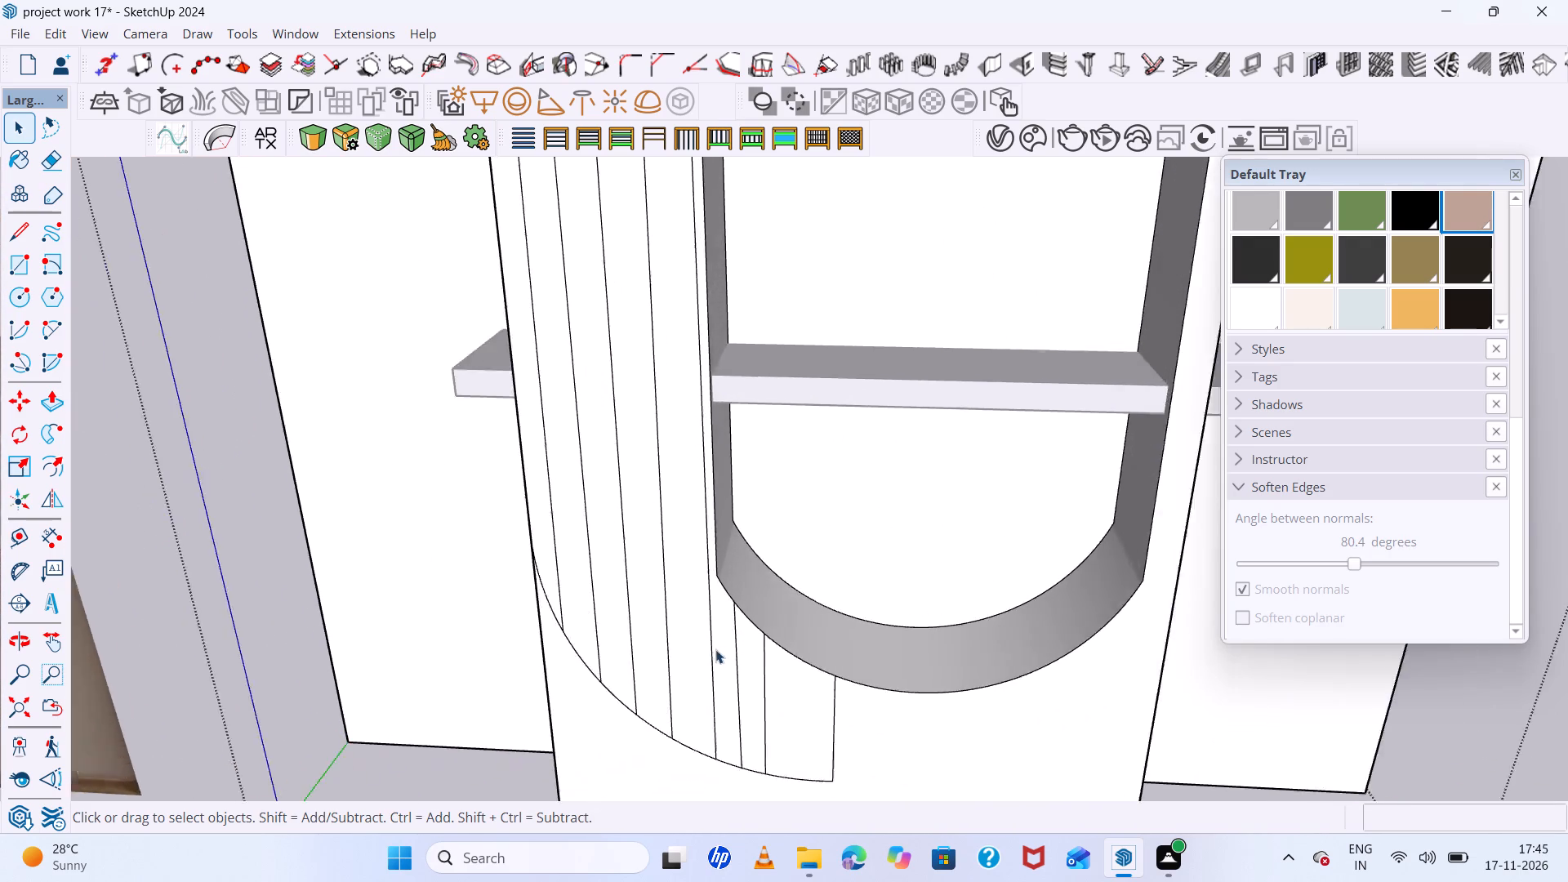
scroll(715, 649, up, 2)
scroll(694, 631, down, 8)
scroll(687, 604, up, 8)
scroll(685, 590, down, 4)
scroll(697, 572, up, 7)
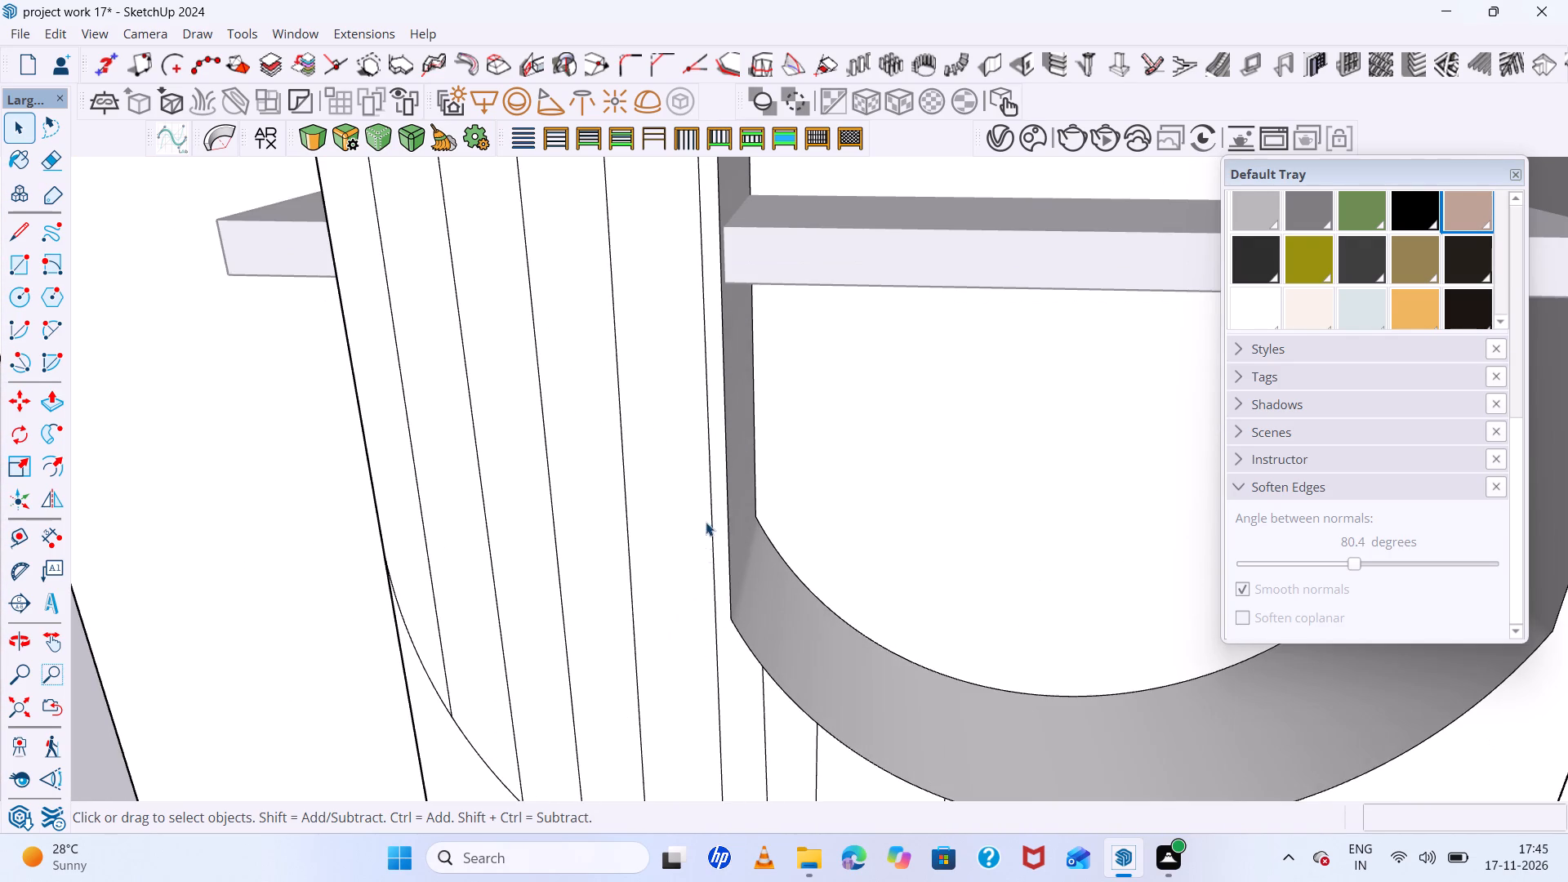
click(712, 513)
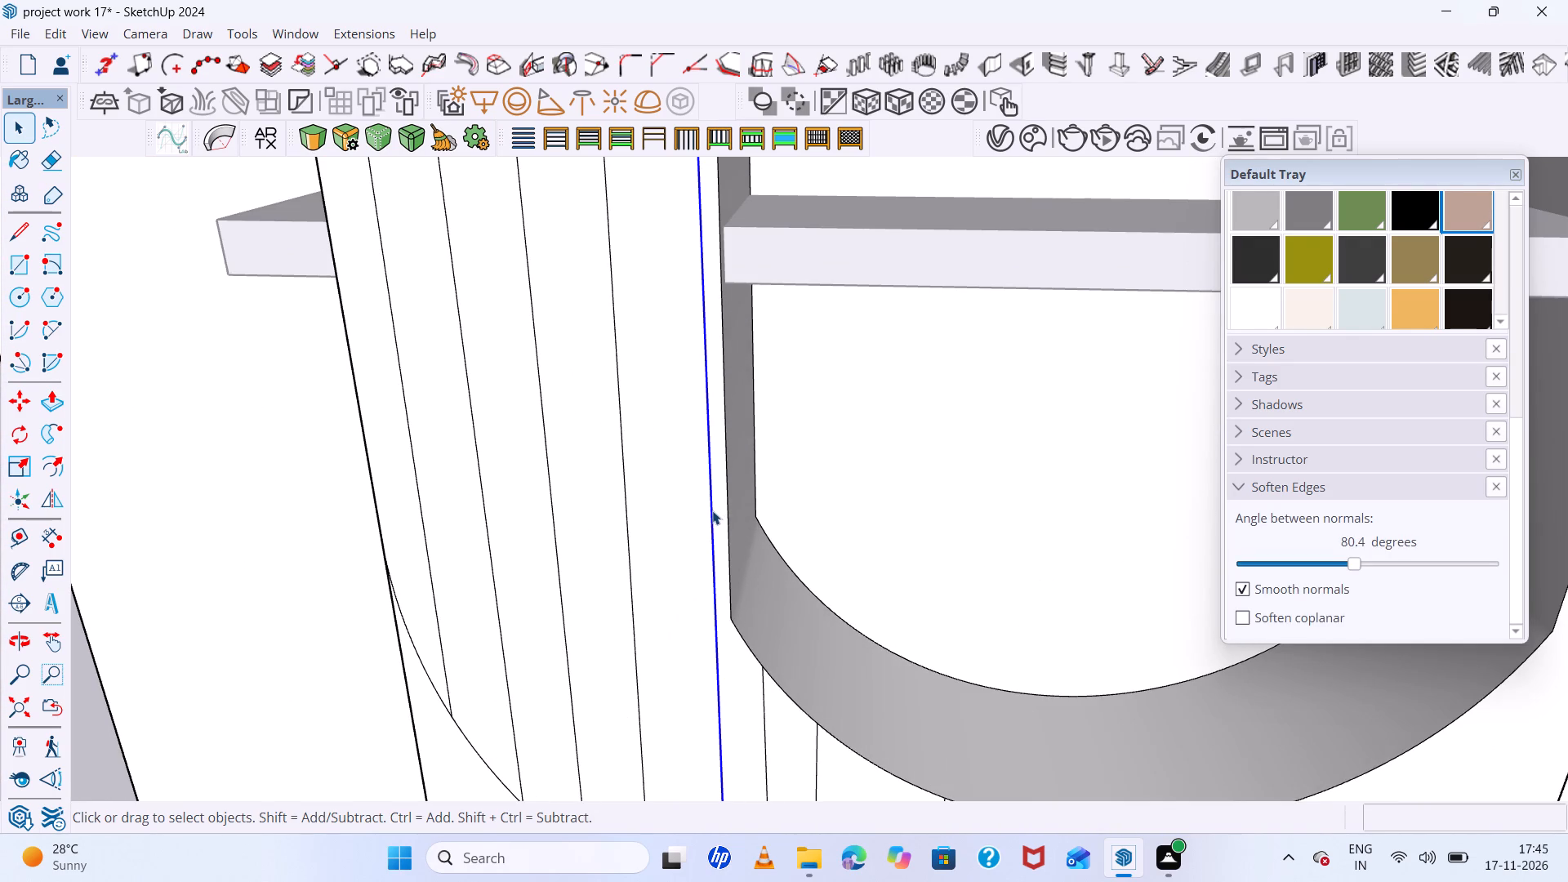
key(Delete)
click(627, 519)
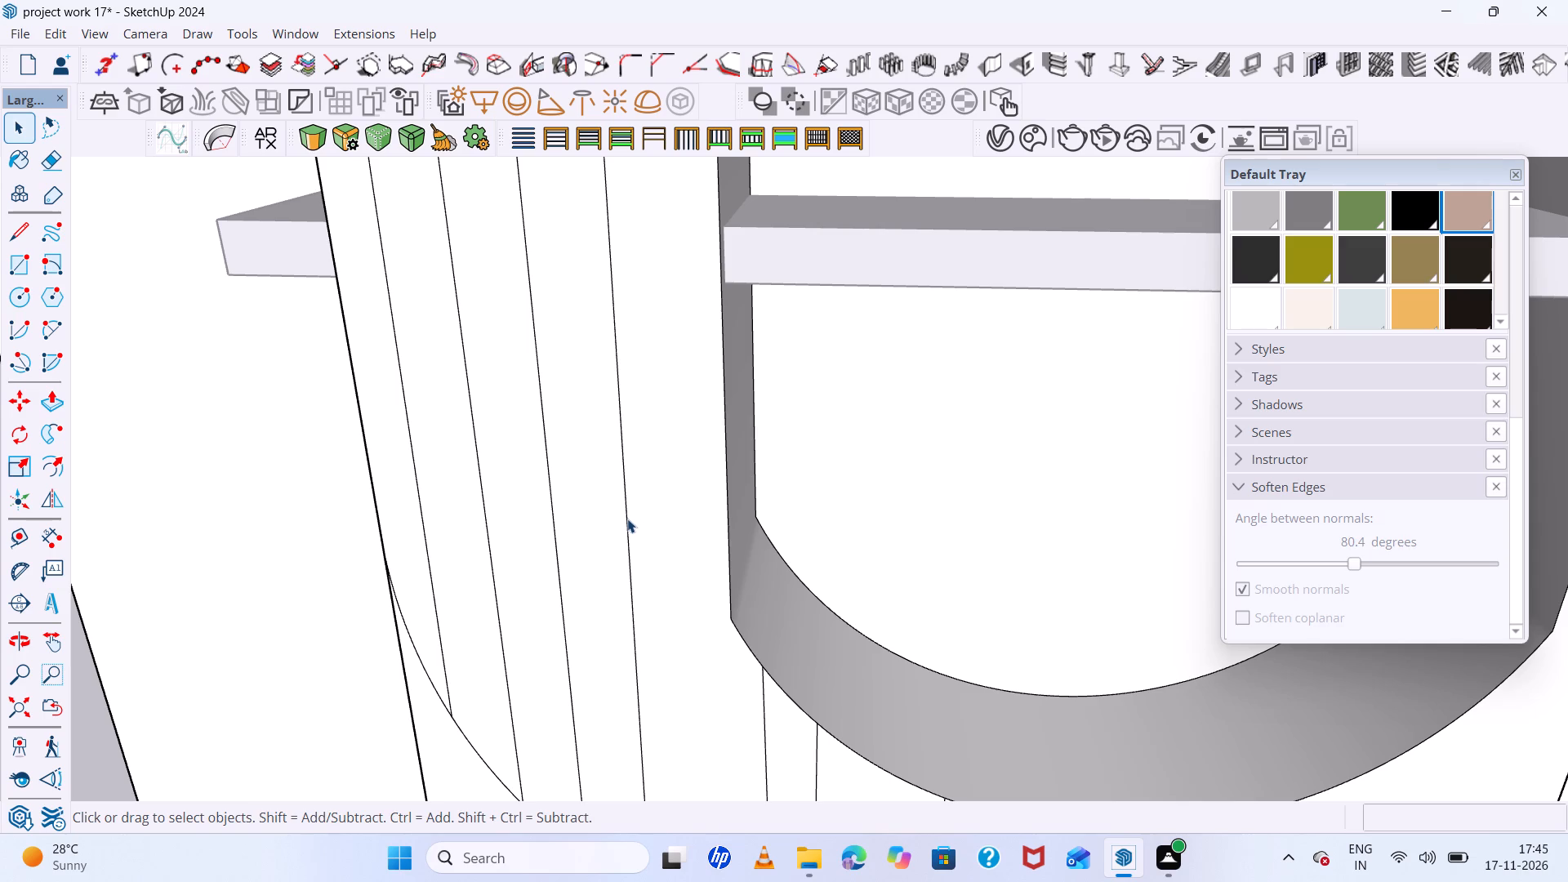
key(Delete)
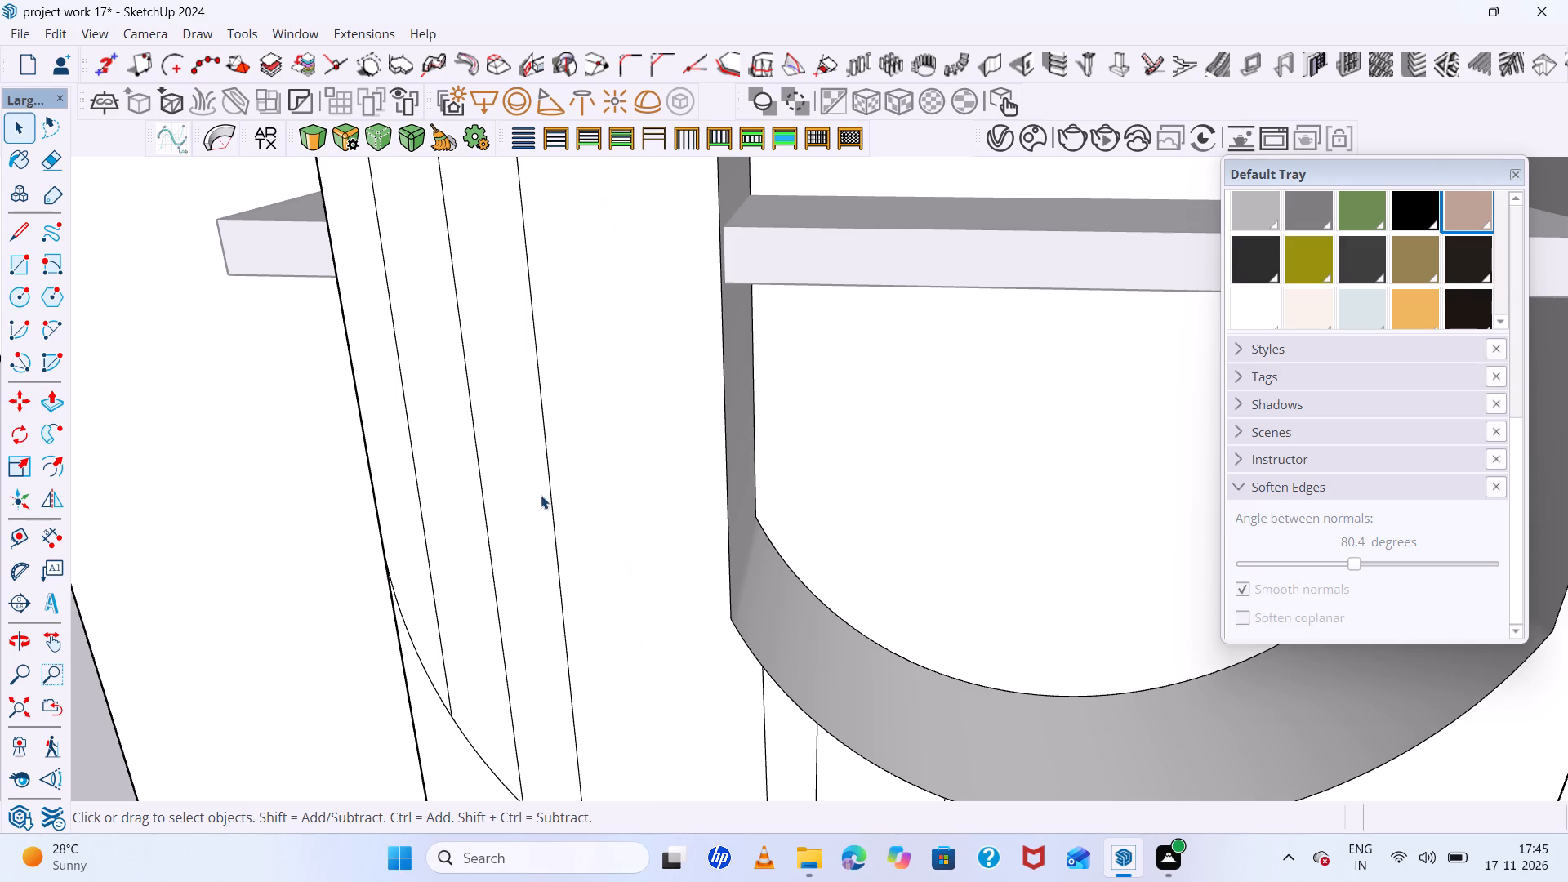
click(550, 490)
key(Delete)
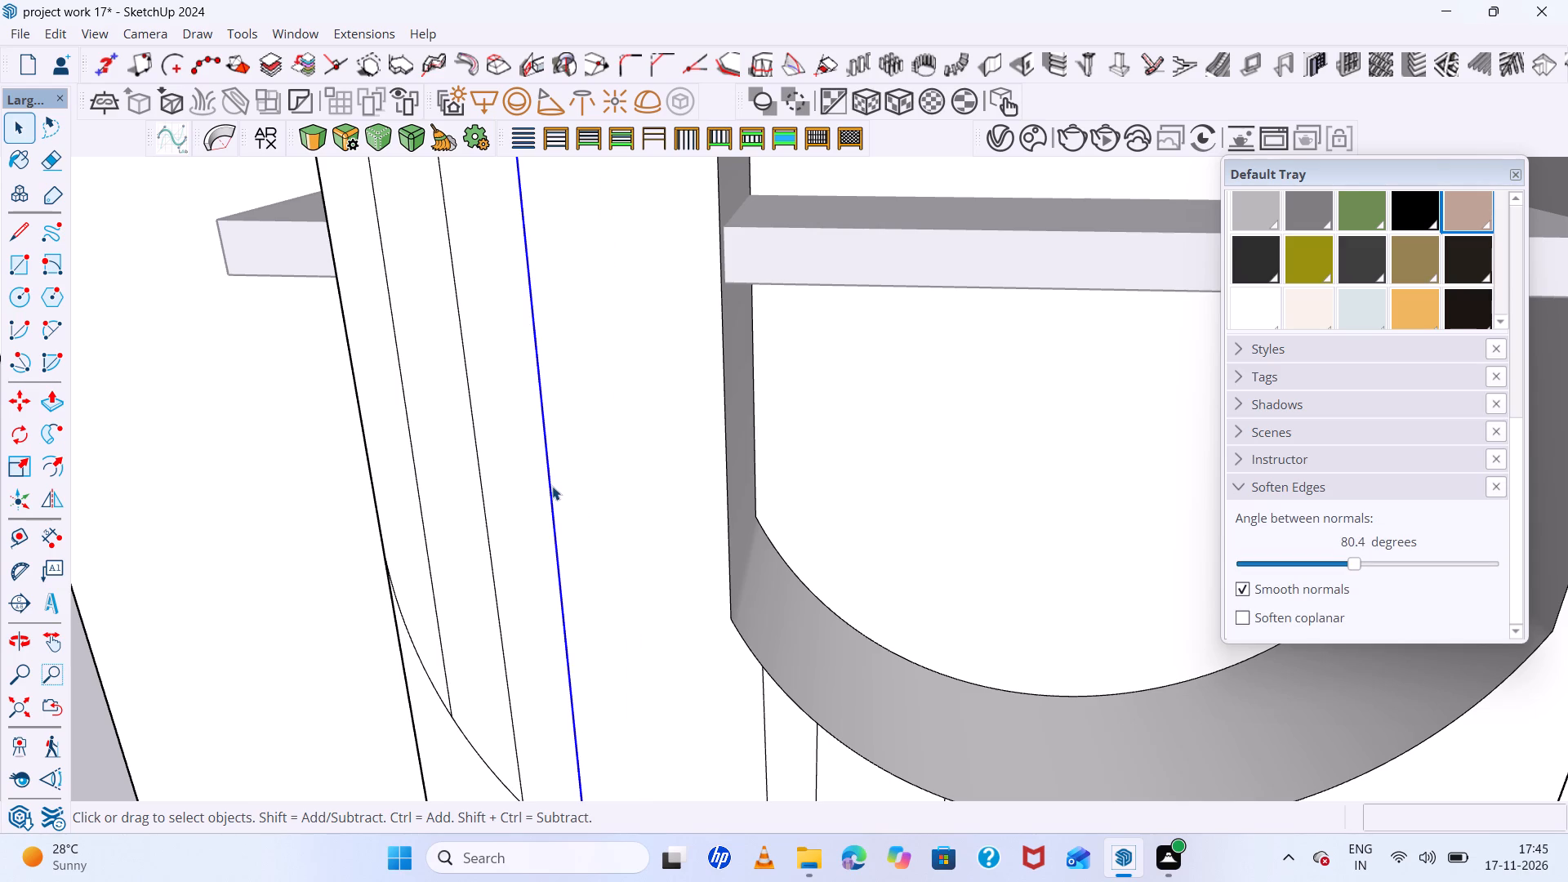
scroll(552, 486, down, 6)
click(510, 467)
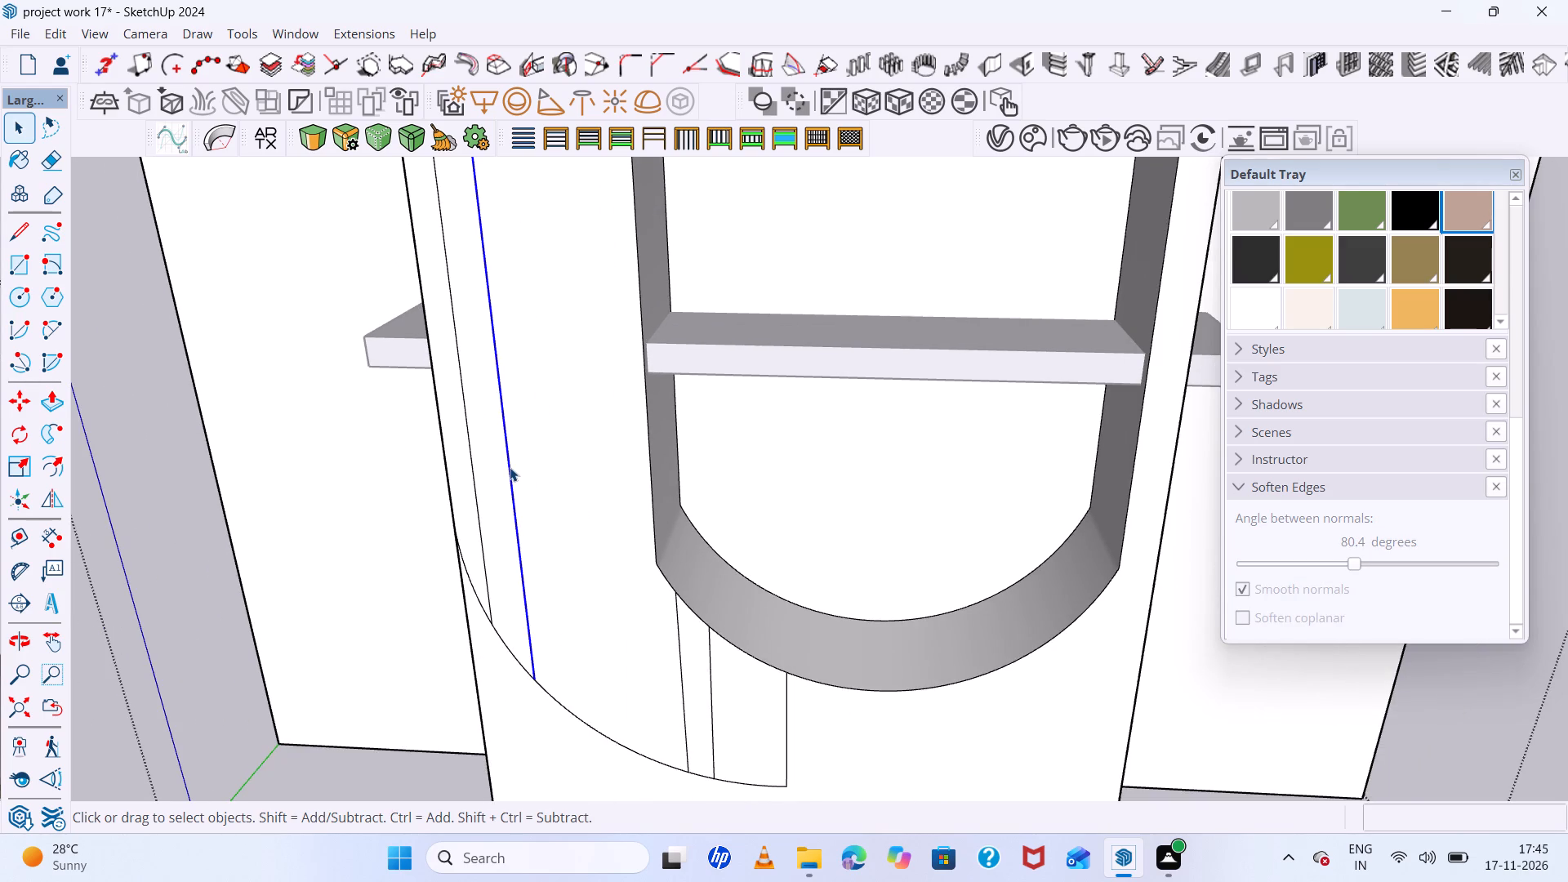
key(Delete)
Draw a vertical flute line about 7' 3" long from the panel's upper outer arc to its lower arc, beside the outermost line.
scroll(514, 474, down, 16)
scroll(568, 501, down, 13)
scroll(589, 403, up, 19)
middle_drag(538, 361, 697, 435)
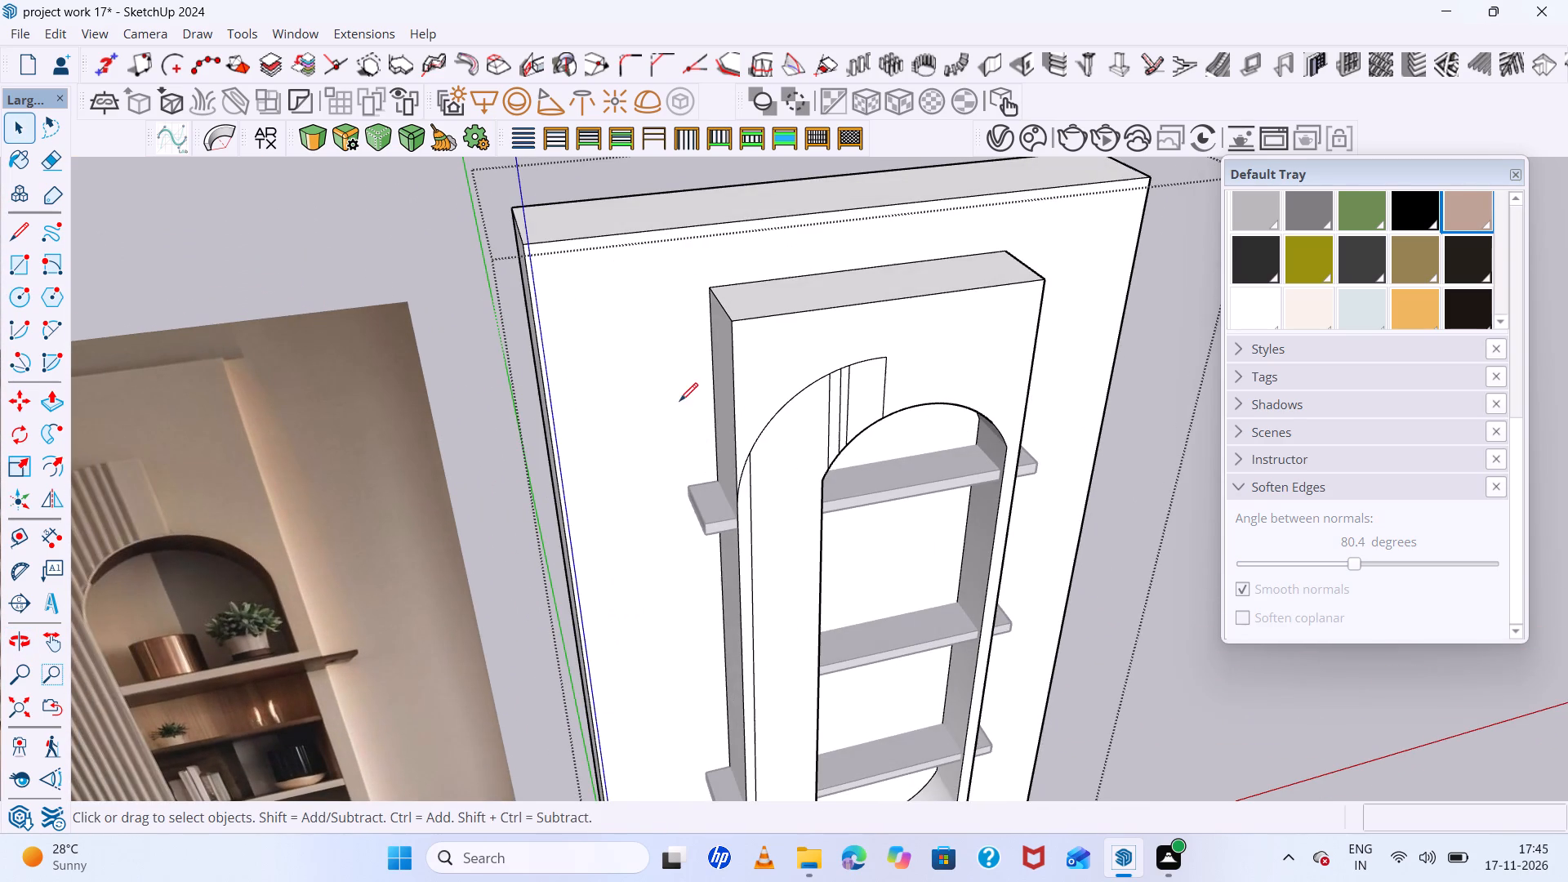
key(l)
scroll(757, 444, up, 7)
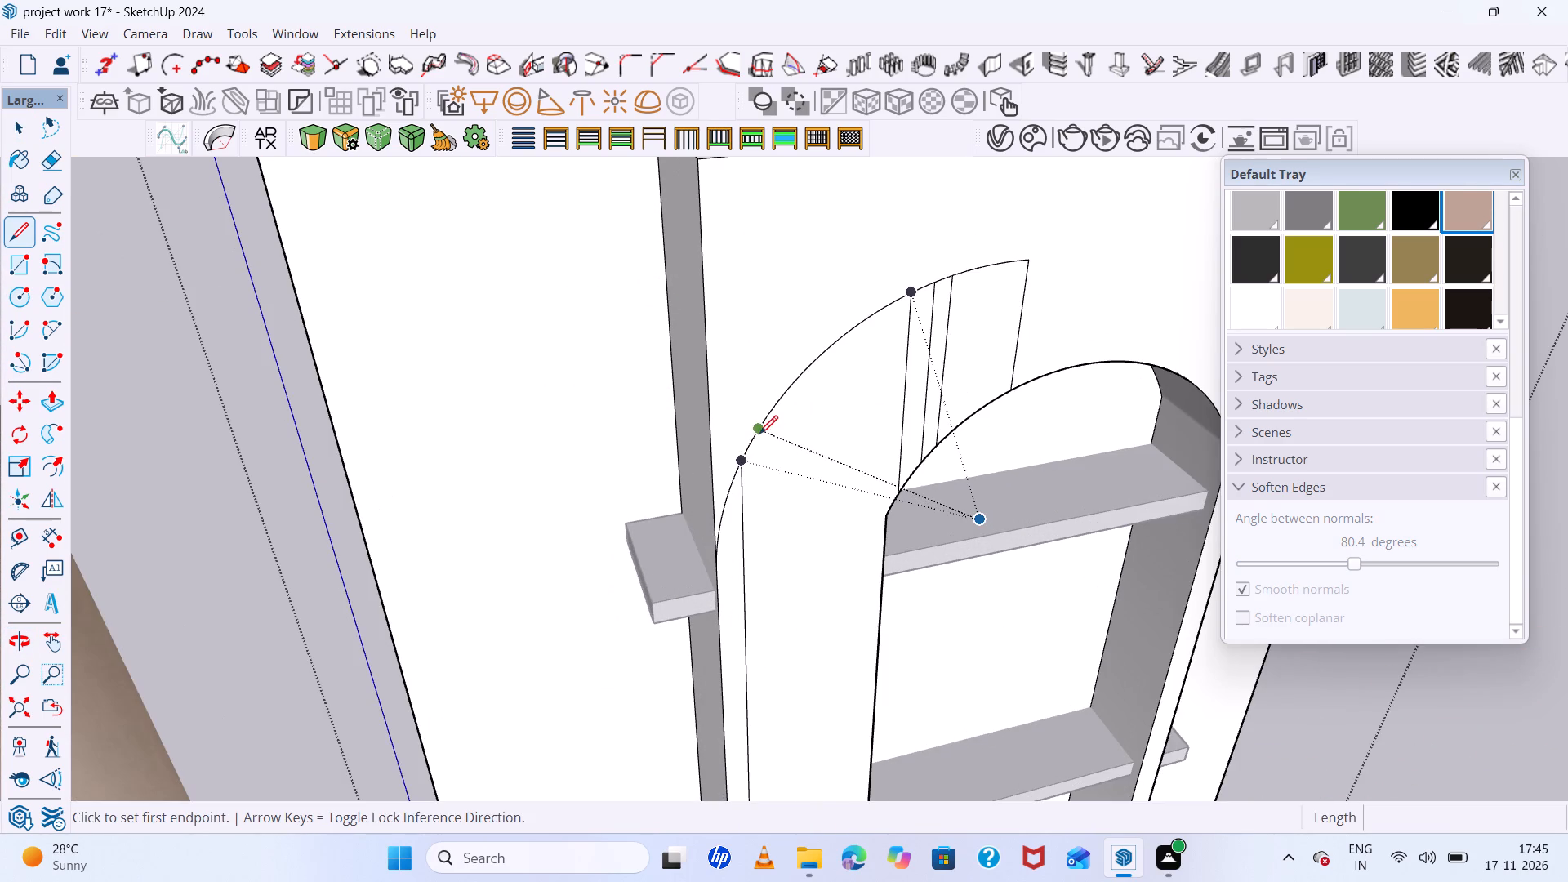
click(759, 434)
scroll(786, 430, down, 20)
scroll(786, 430, down, 2)
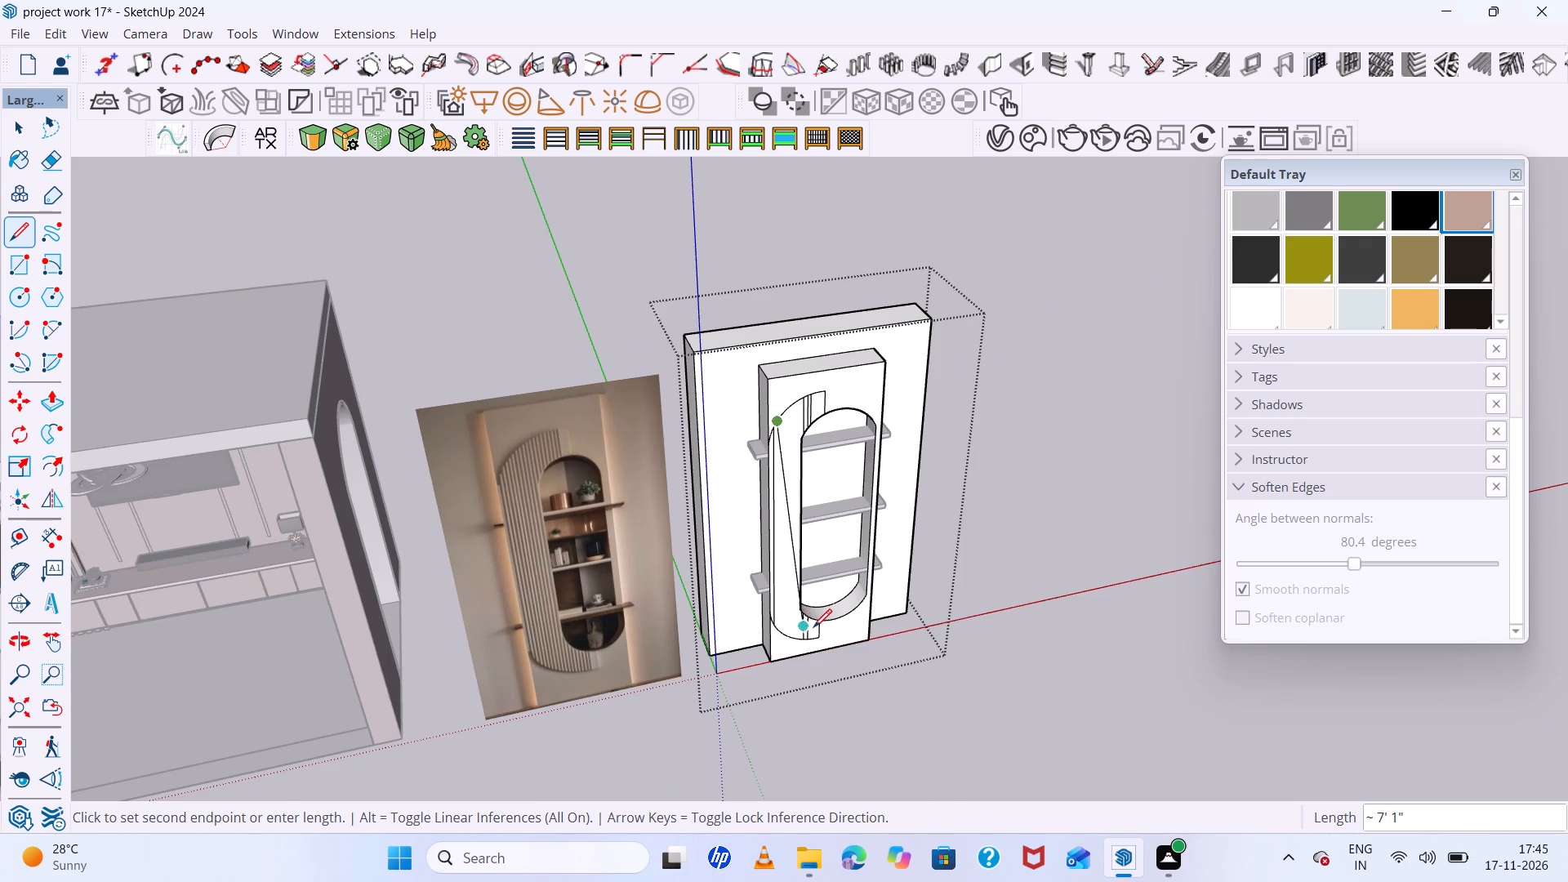
scroll(813, 627, up, 8)
scroll(742, 644, up, 7)
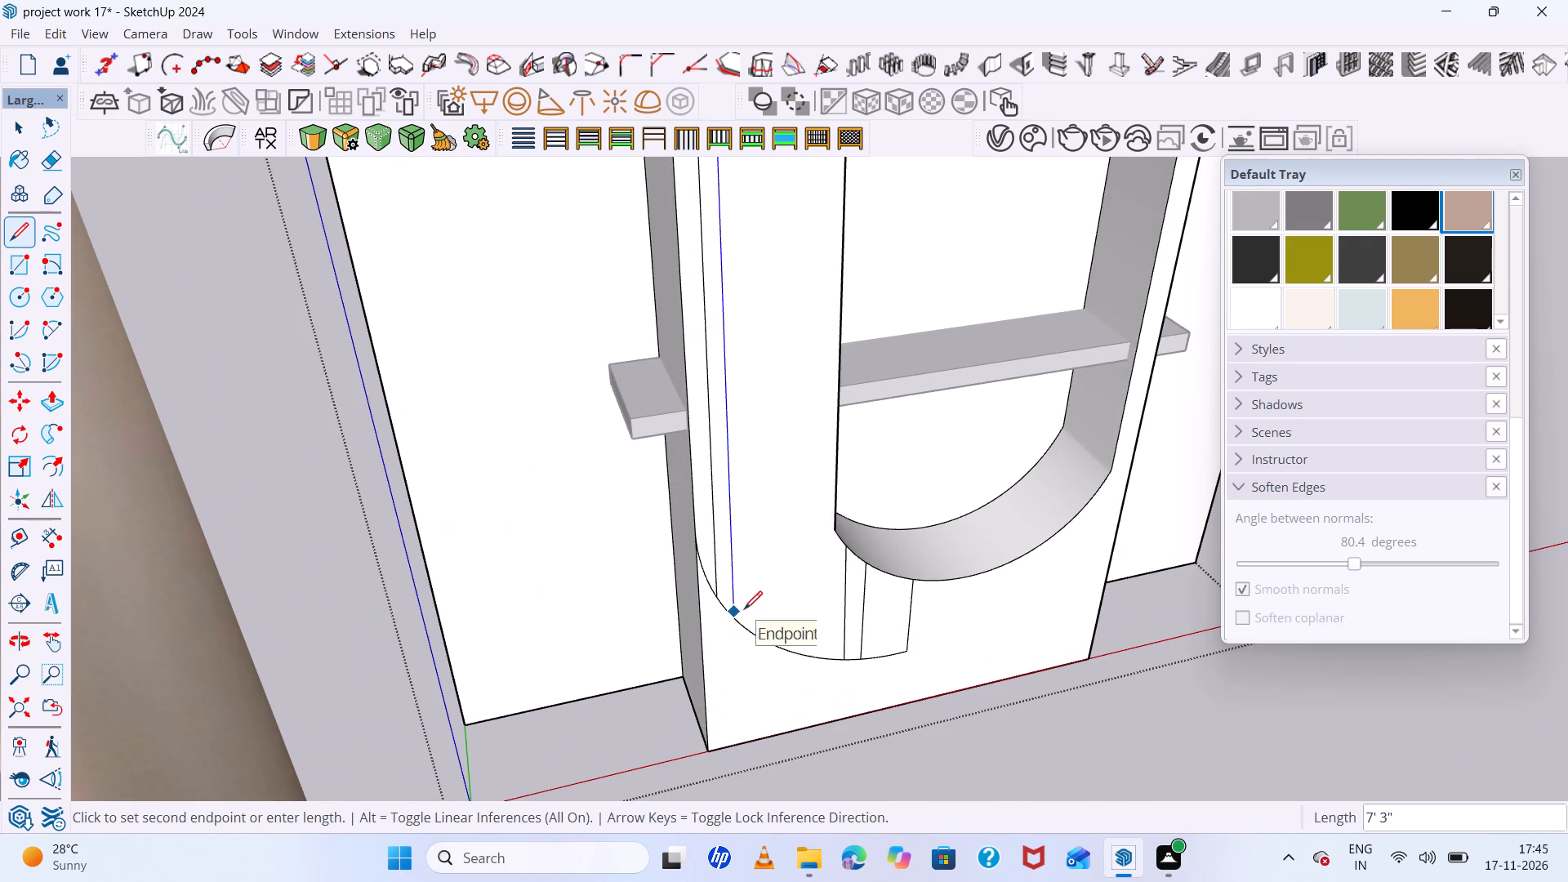
click(737, 616)
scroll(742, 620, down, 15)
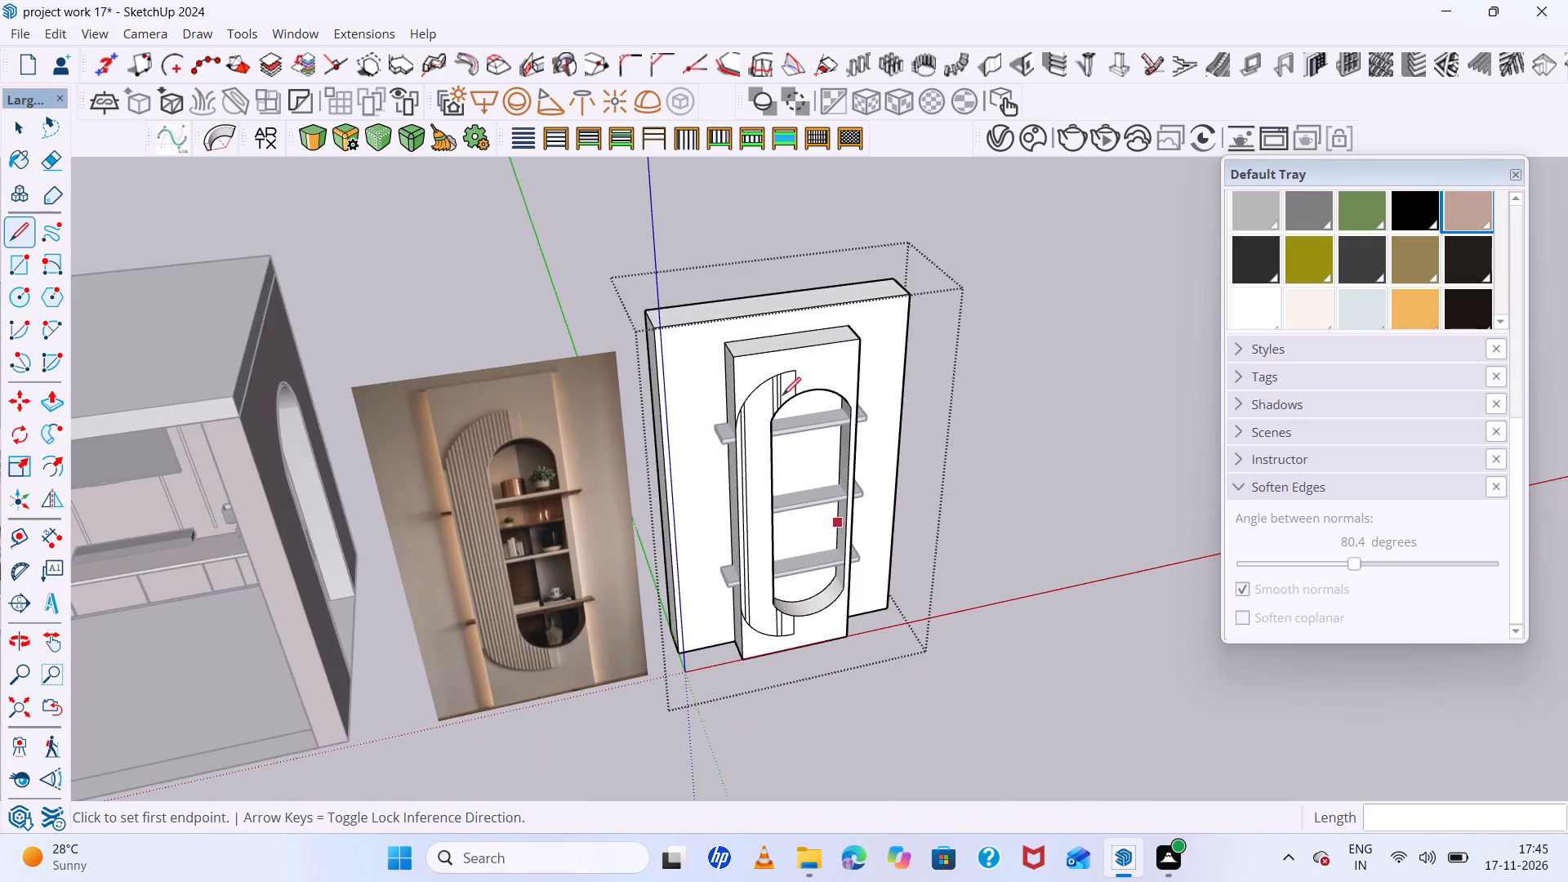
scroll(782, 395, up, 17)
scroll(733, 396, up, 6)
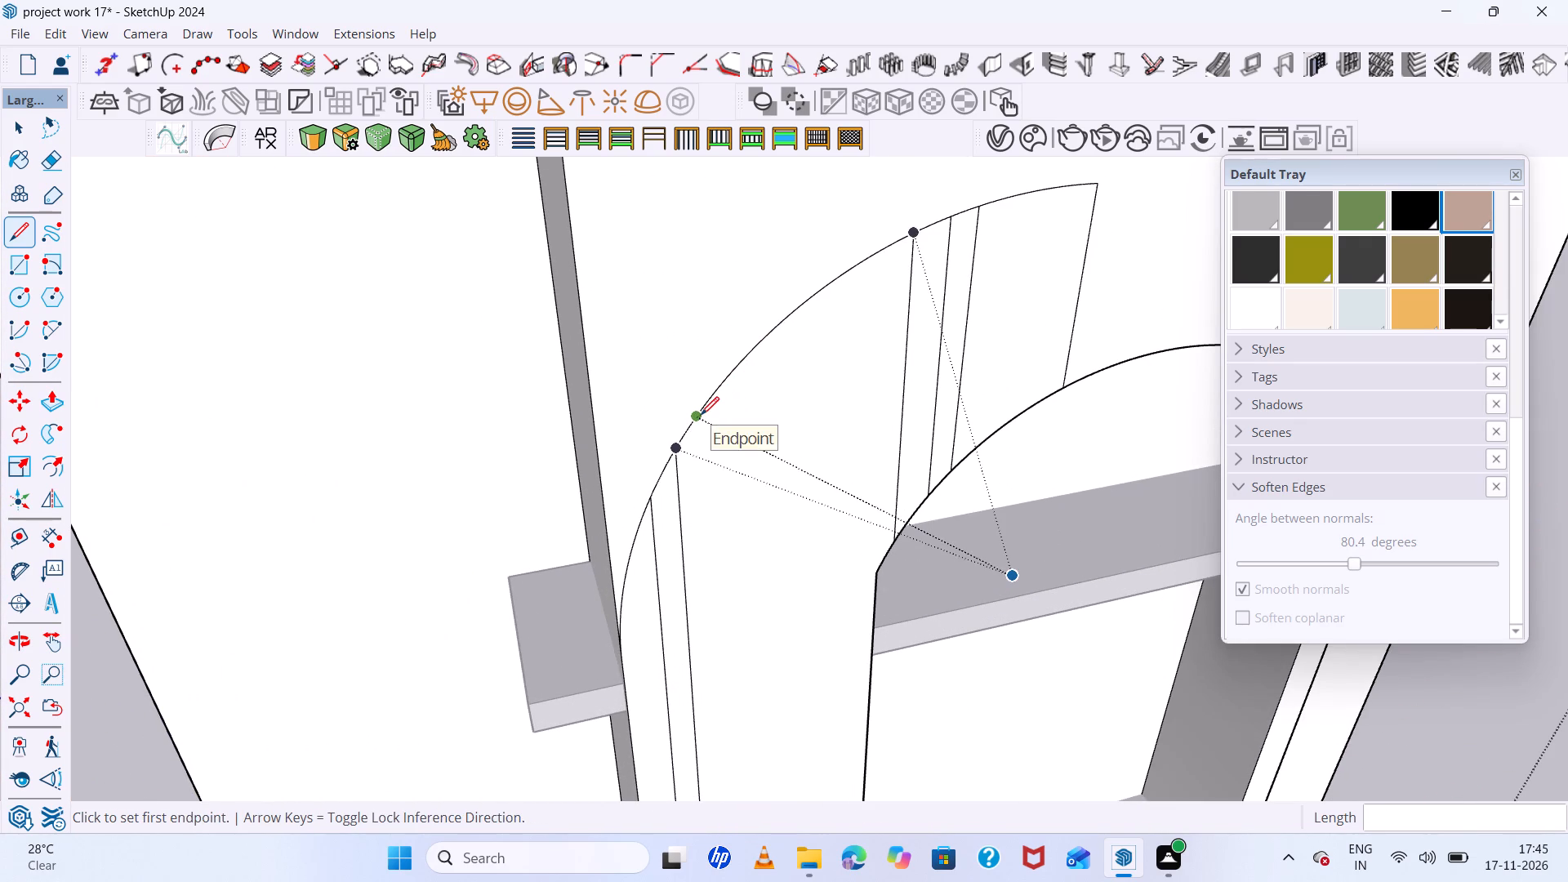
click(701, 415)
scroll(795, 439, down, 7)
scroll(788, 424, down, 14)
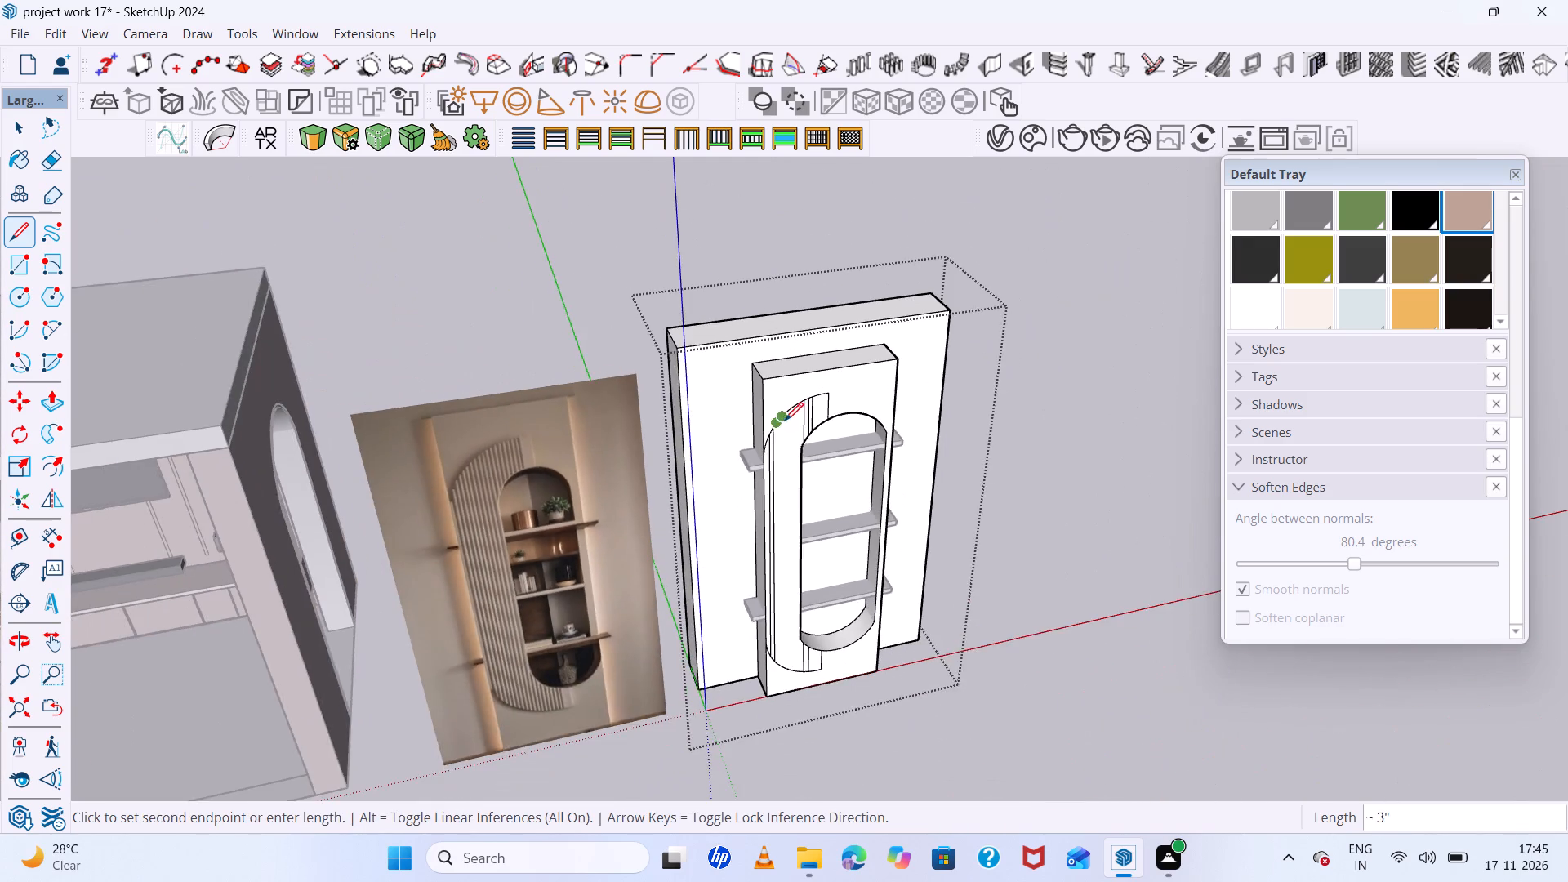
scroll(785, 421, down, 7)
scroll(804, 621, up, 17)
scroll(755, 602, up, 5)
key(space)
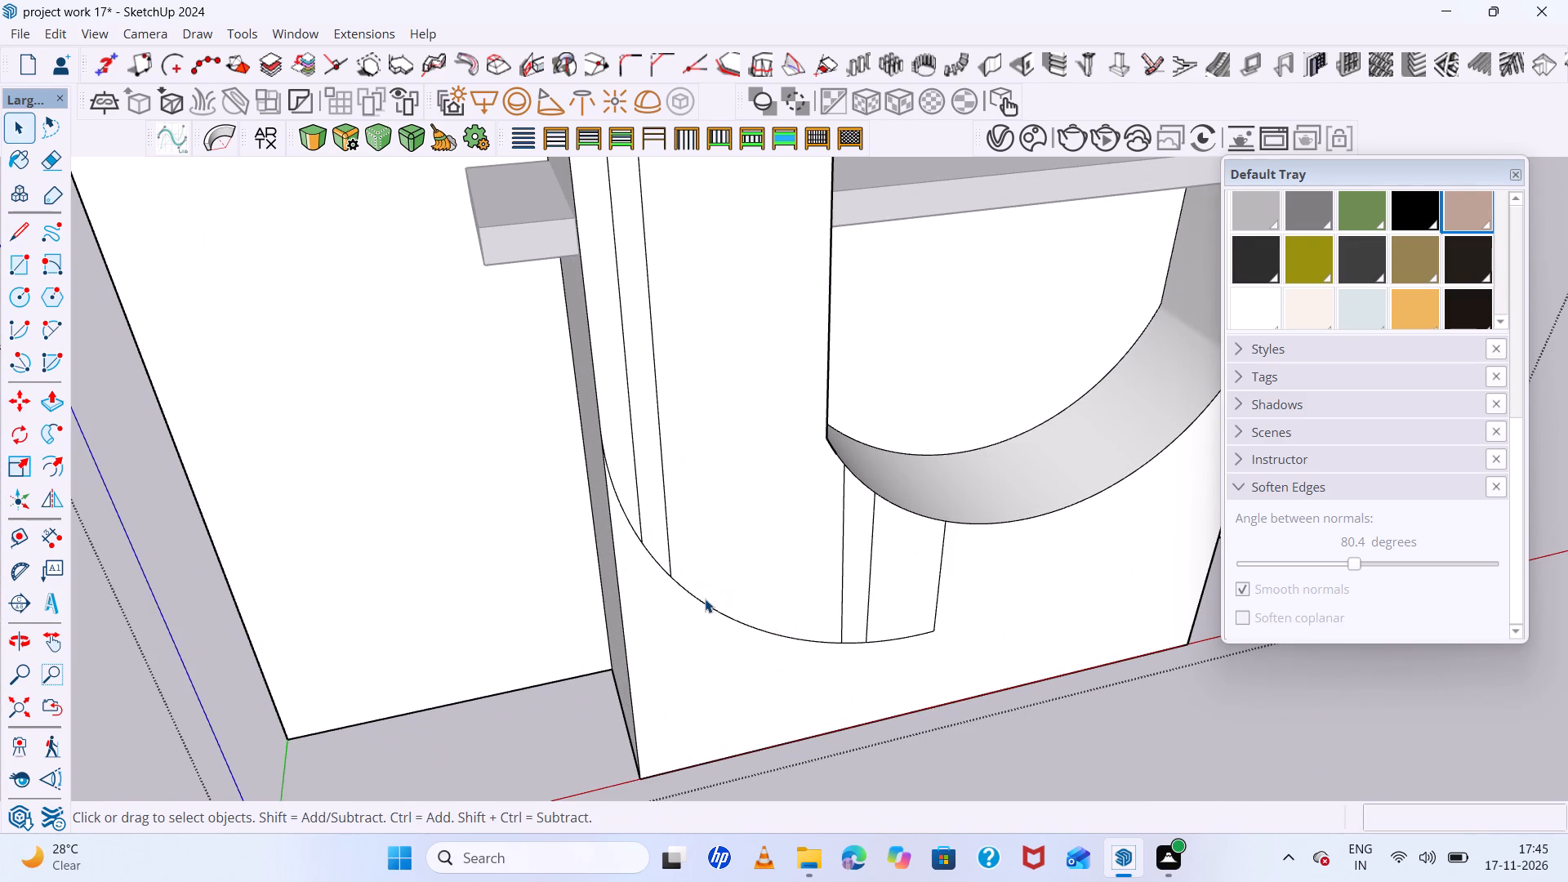
Draw a second vertical flute line about 7' 8" long from the panel's lower arc up to its upper arc, closer to the niche.
scroll(705, 599, down, 8)
key(l)
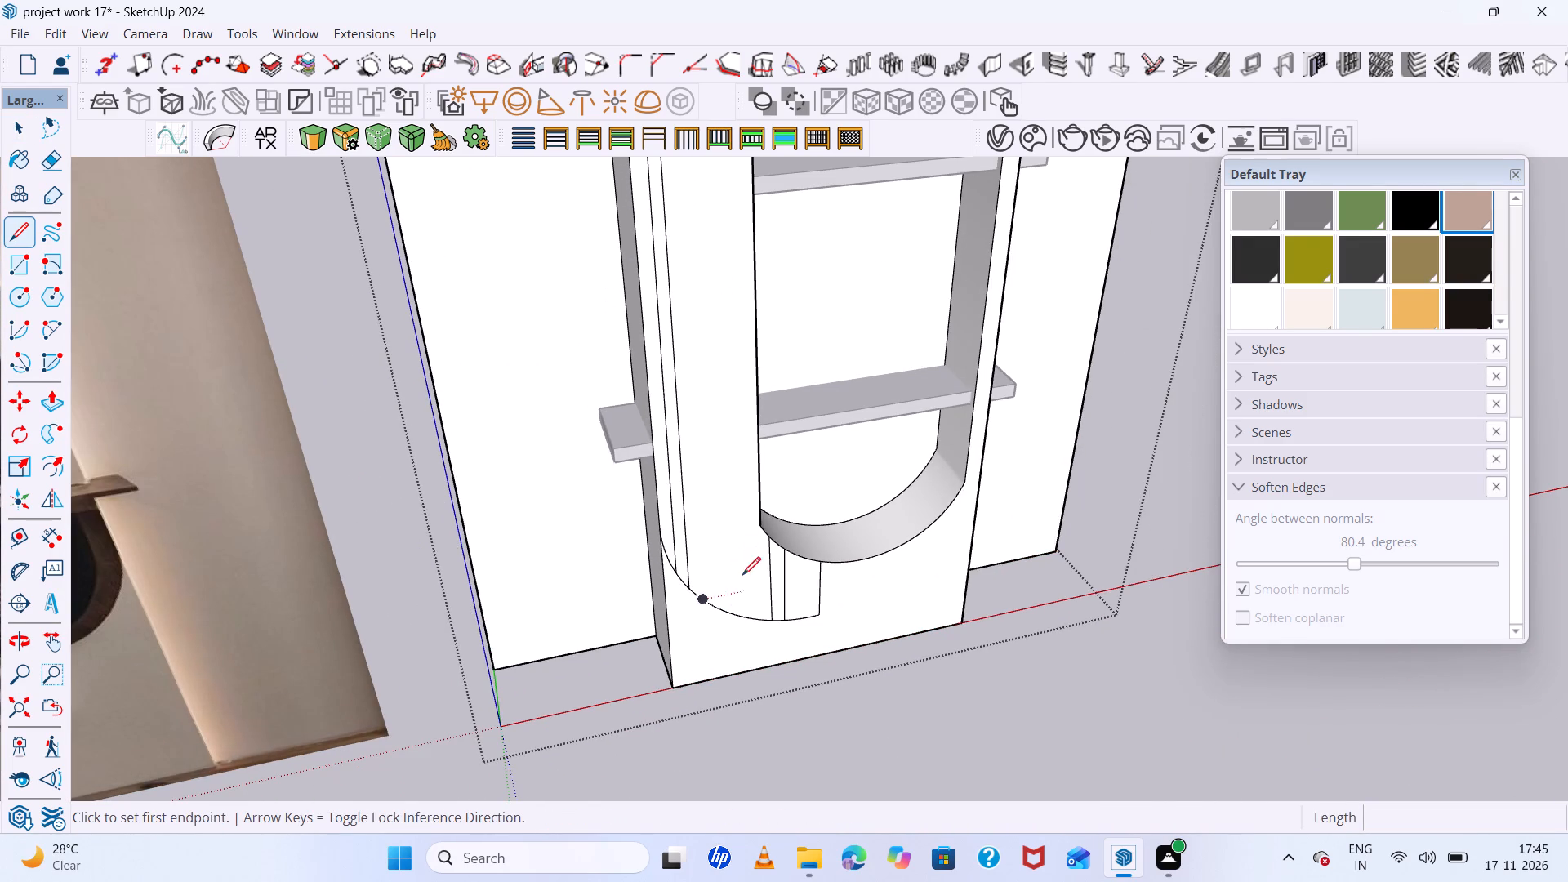
click(709, 600)
scroll(721, 594, down, 5)
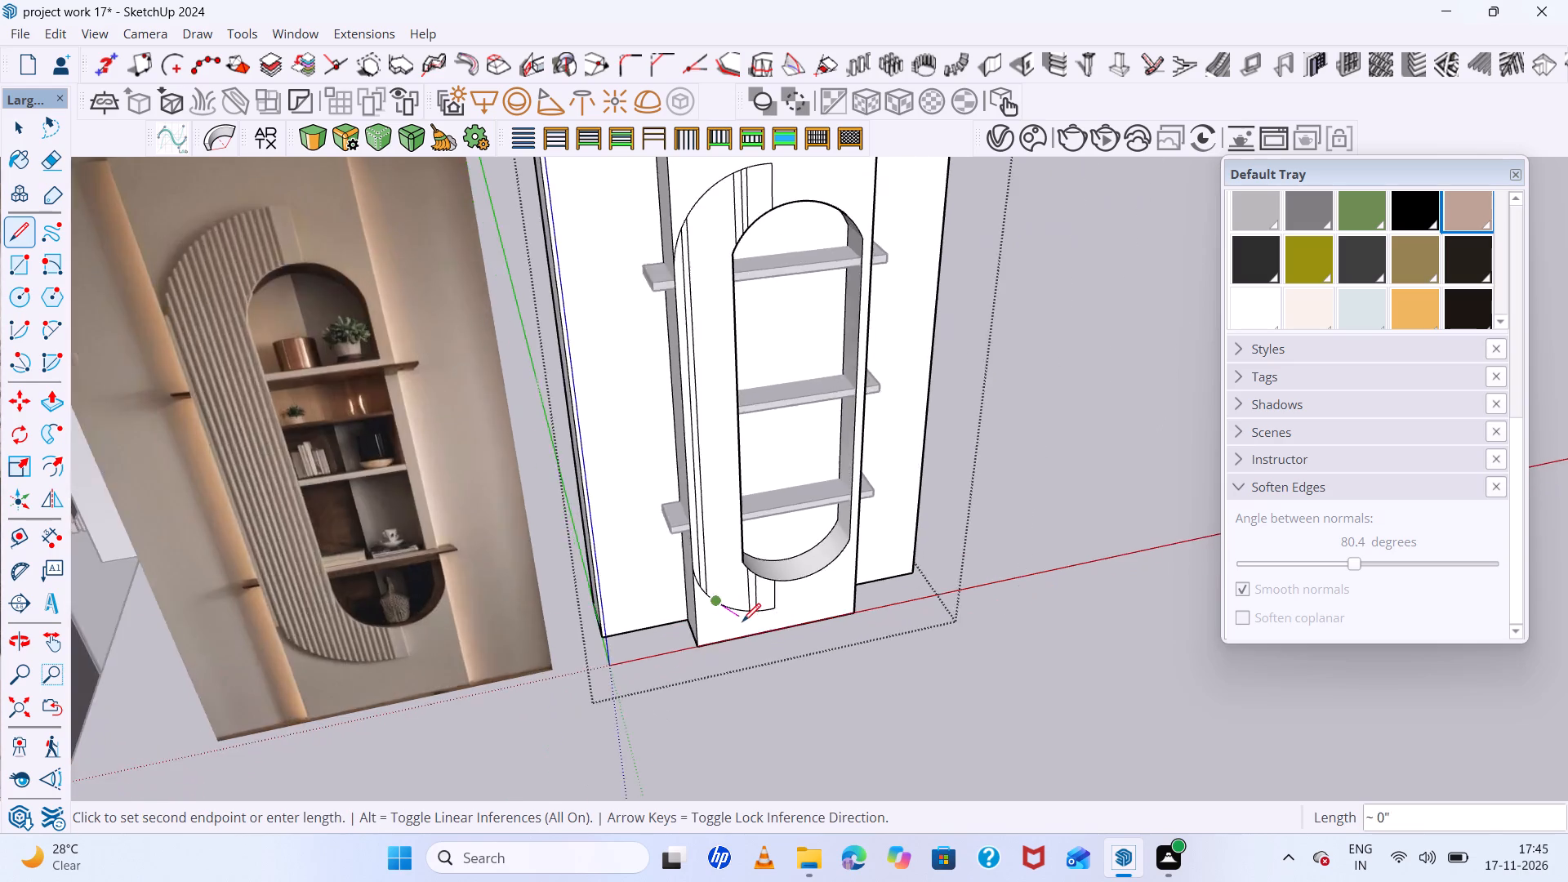
scroll(742, 621, down, 8)
scroll(751, 394, up, 12)
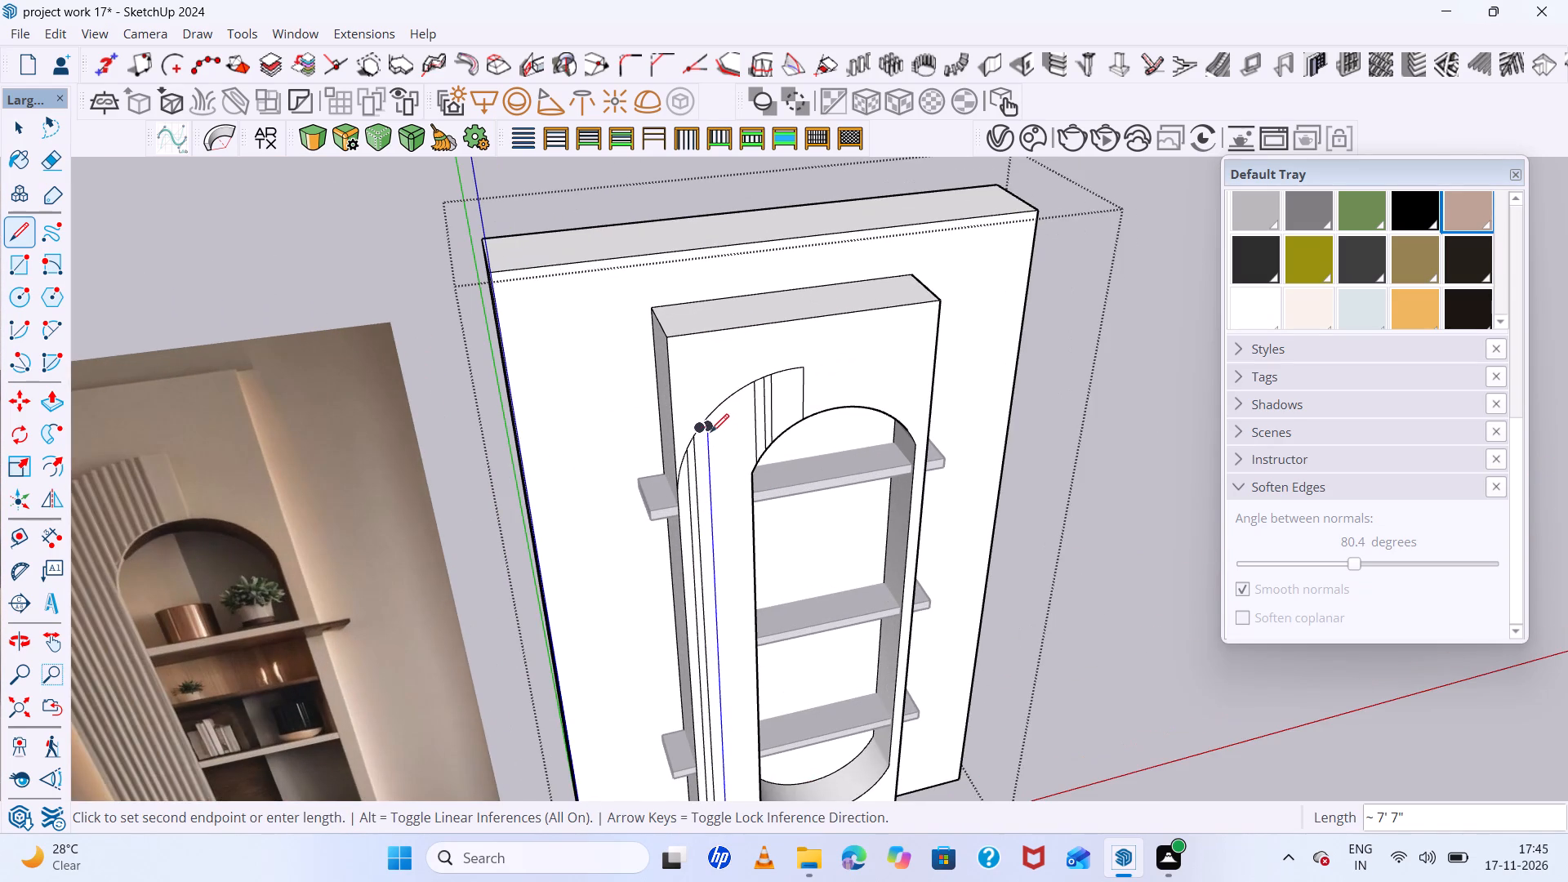
scroll(696, 431, up, 9)
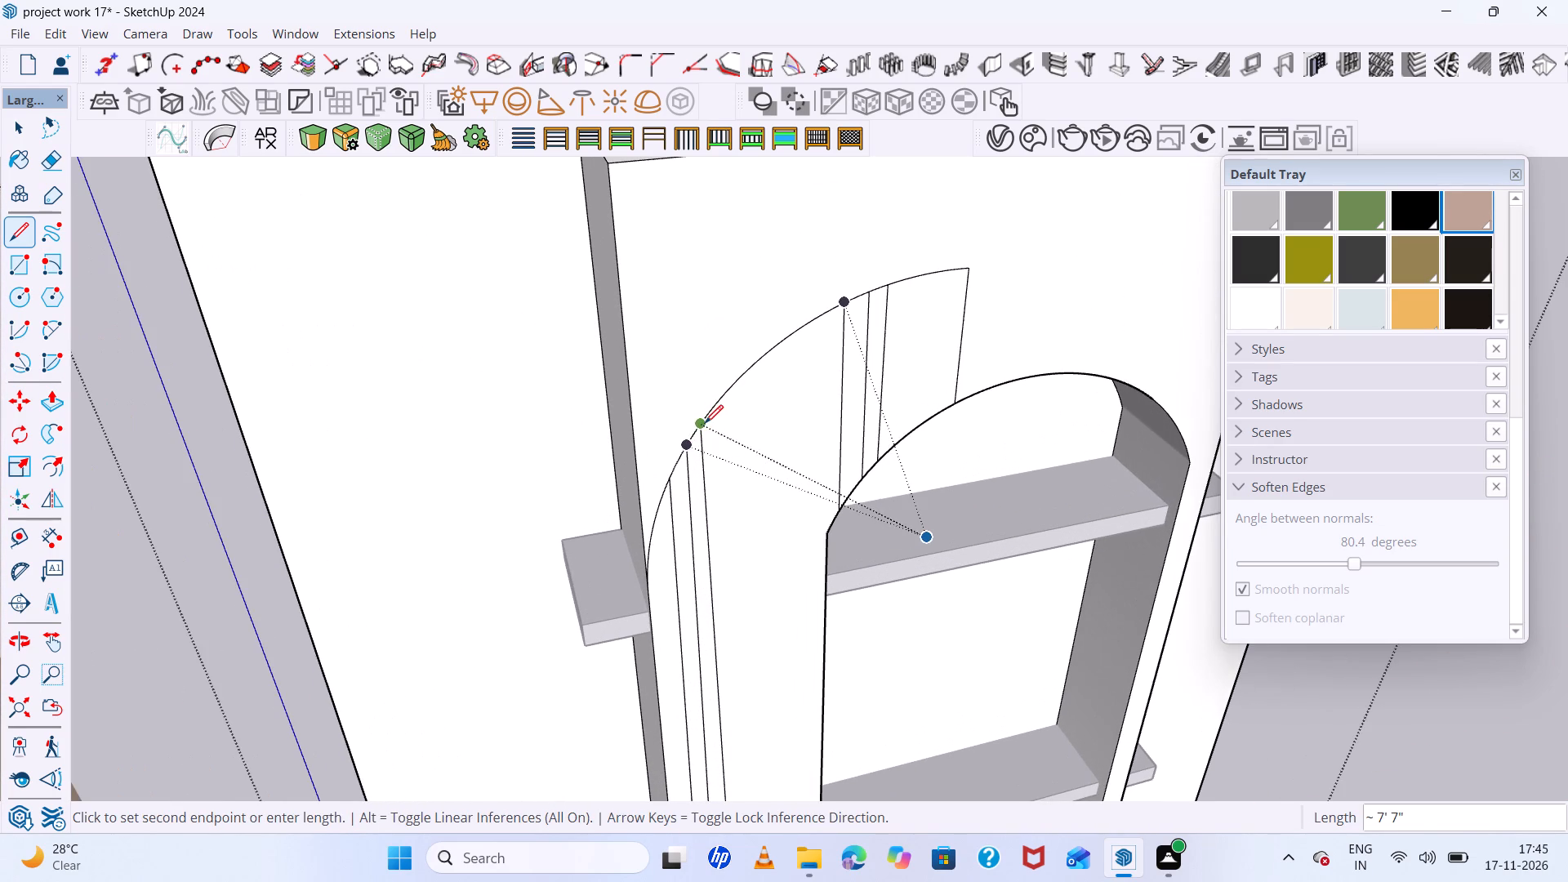
click(706, 423)
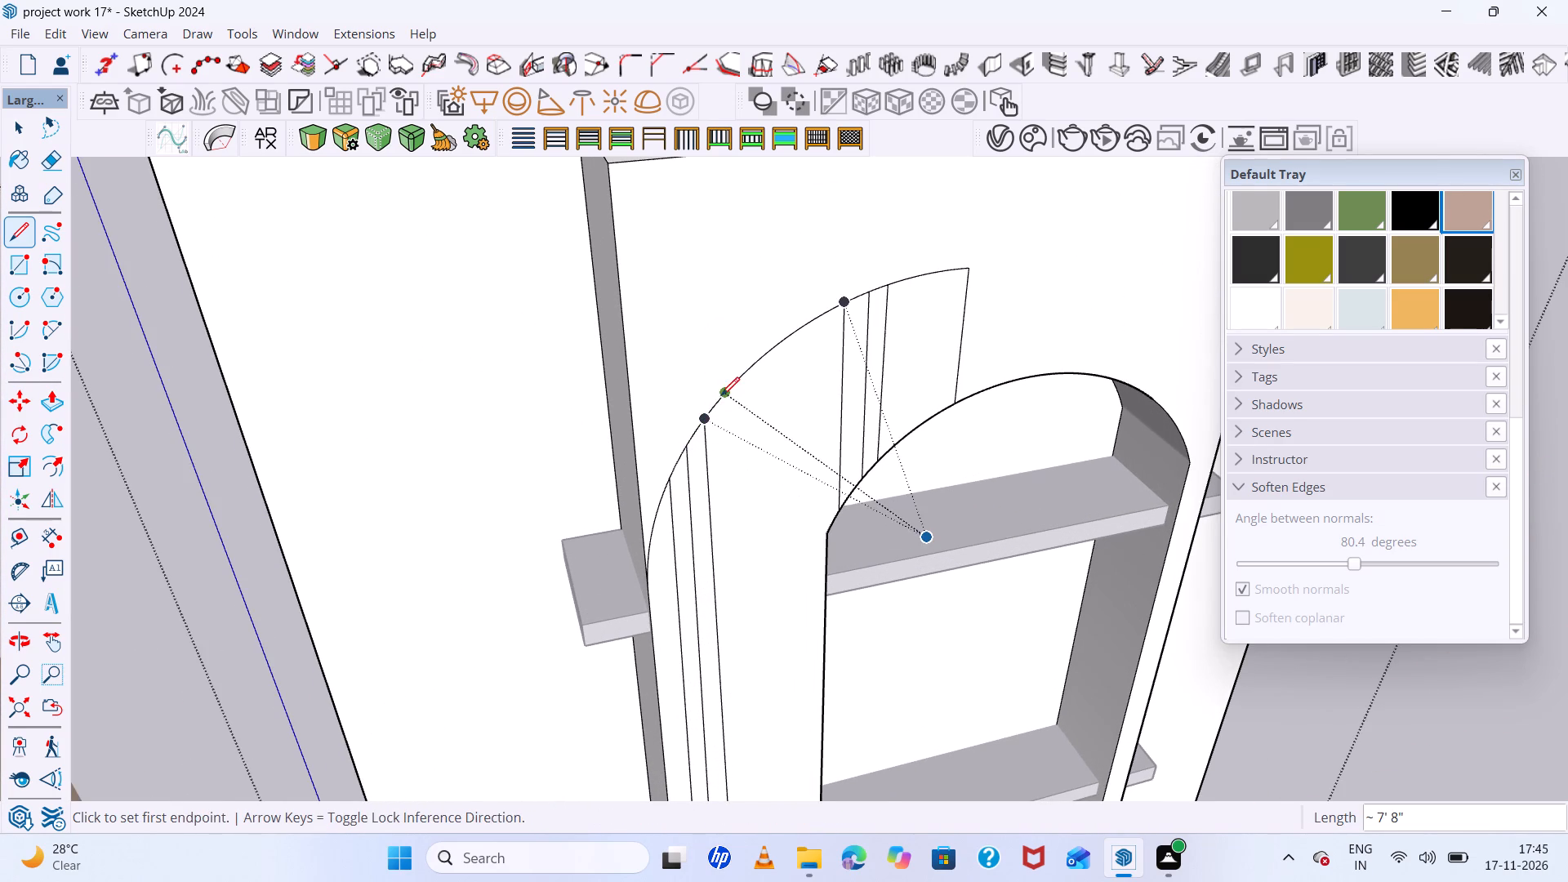
Draw a third vertical flute line about 7' 11" long from the panel's upper arc down to its lower arc.
click(724, 399)
scroll(804, 510, down, 20)
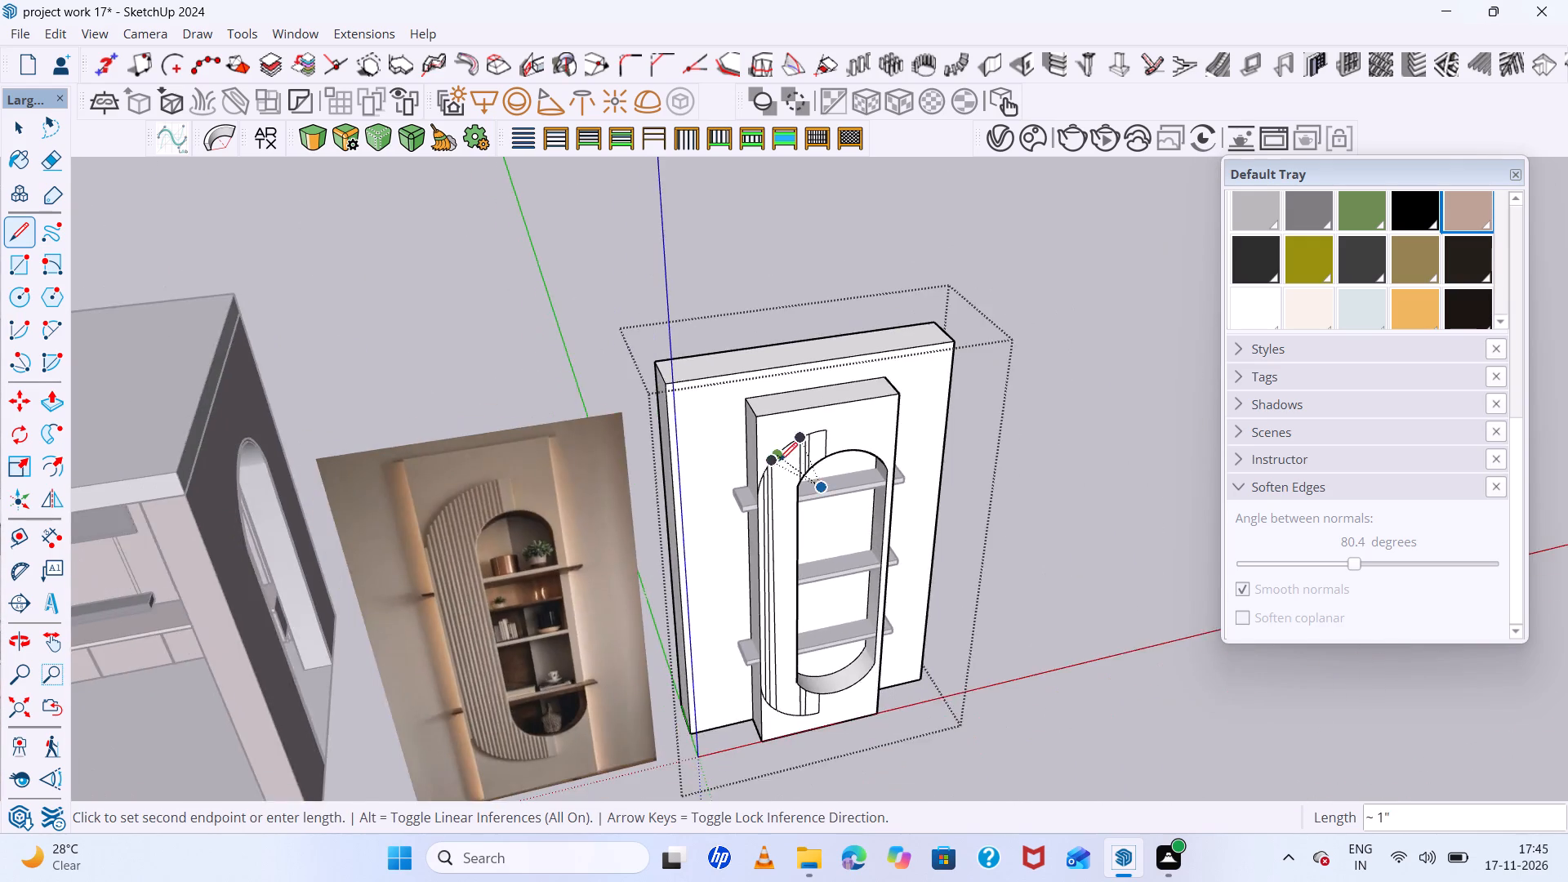
scroll(779, 461, down, 3)
scroll(797, 668, up, 19)
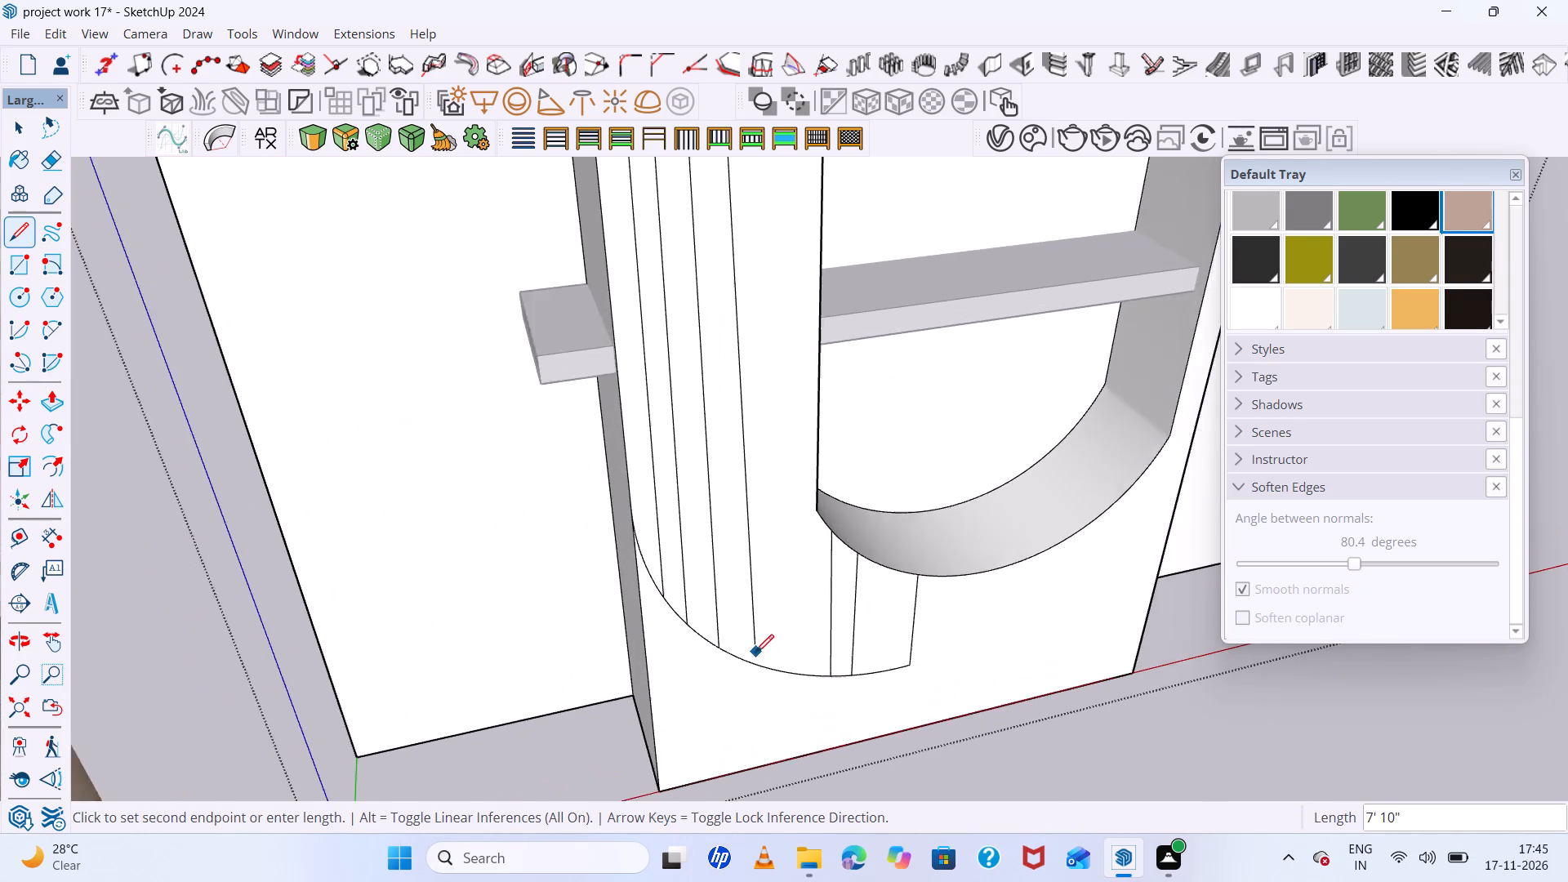
scroll(755, 653, up, 2)
click(745, 668)
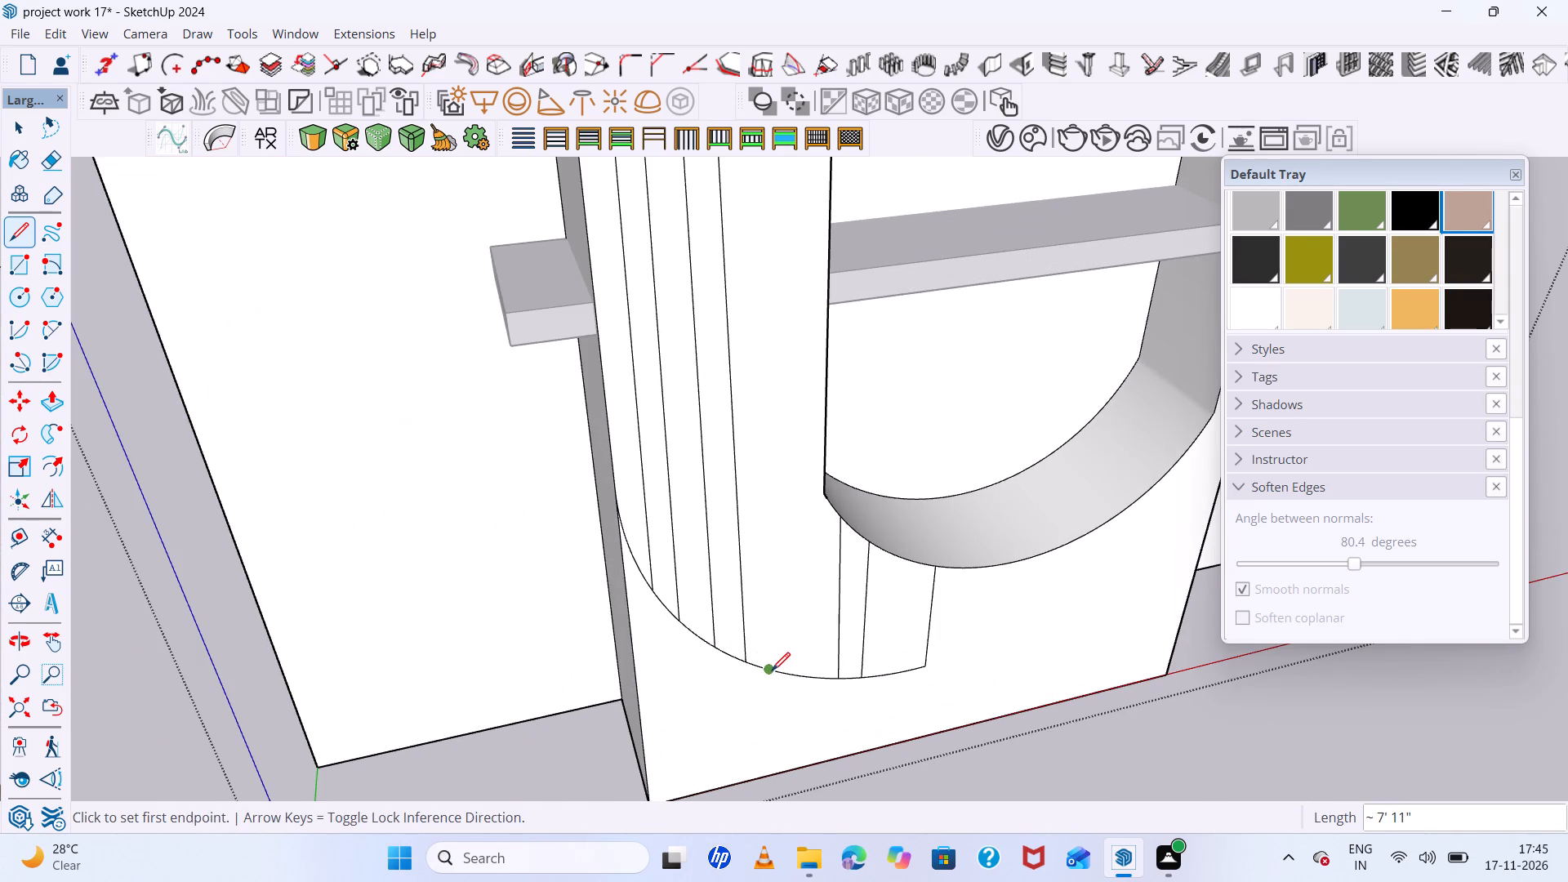
Draw a fourth vertical flute line about 8' 1" long from the panel's lower arc up to its upper arc.
click(773, 670)
scroll(778, 670, down, 16)
scroll(816, 373, up, 3)
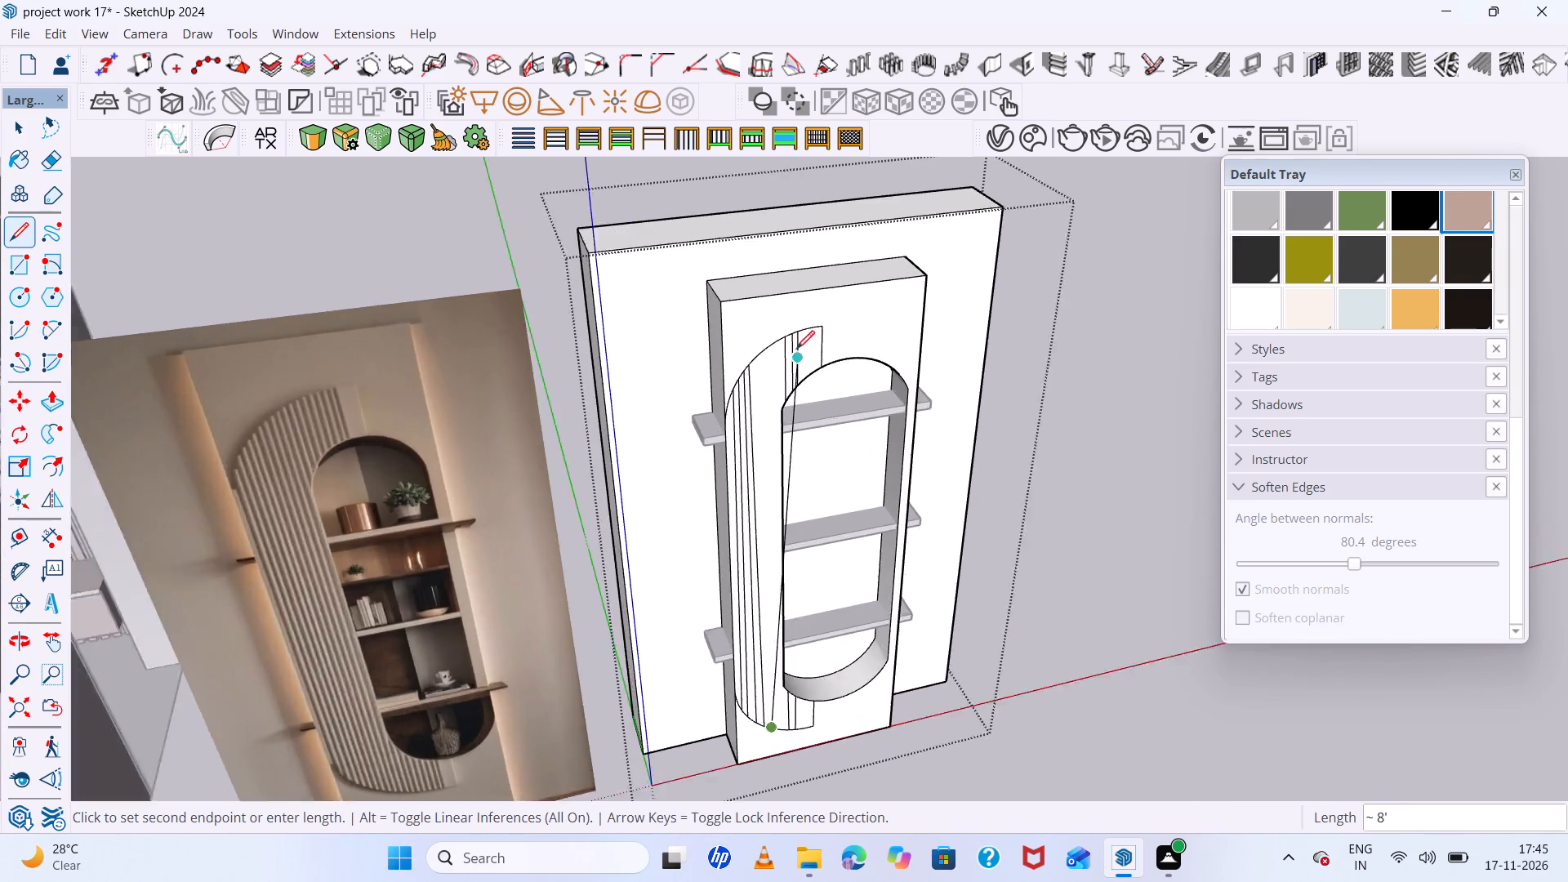
scroll(796, 349, up, 9)
click(741, 367)
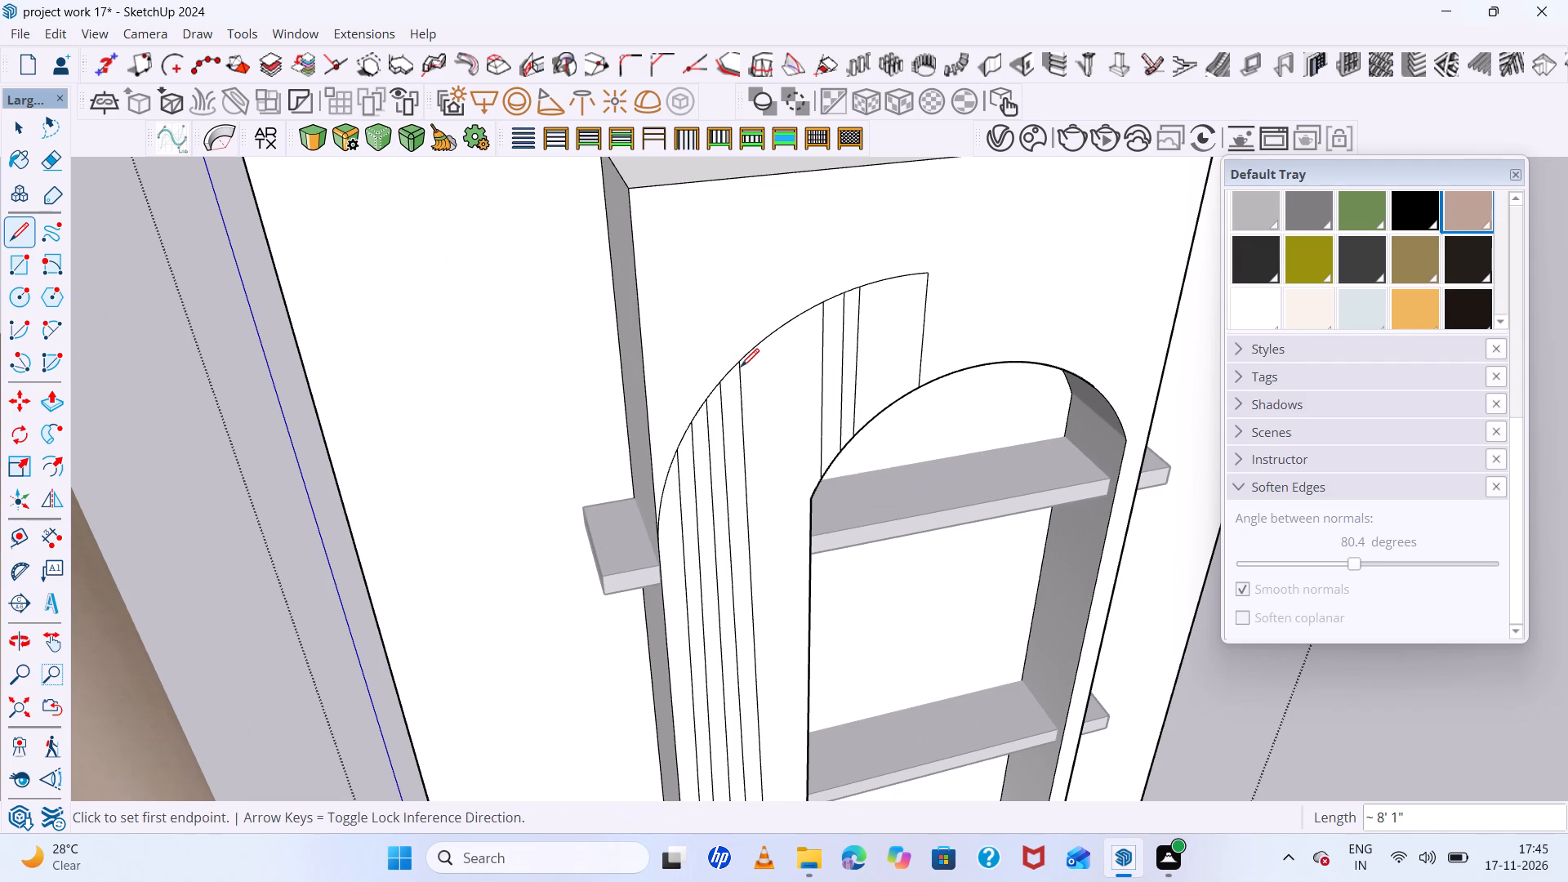
Draw a fifth vertical flute line about 8' 3" long from the panel's upper arc down to its lower arc.
click(759, 342)
scroll(781, 412, down, 18)
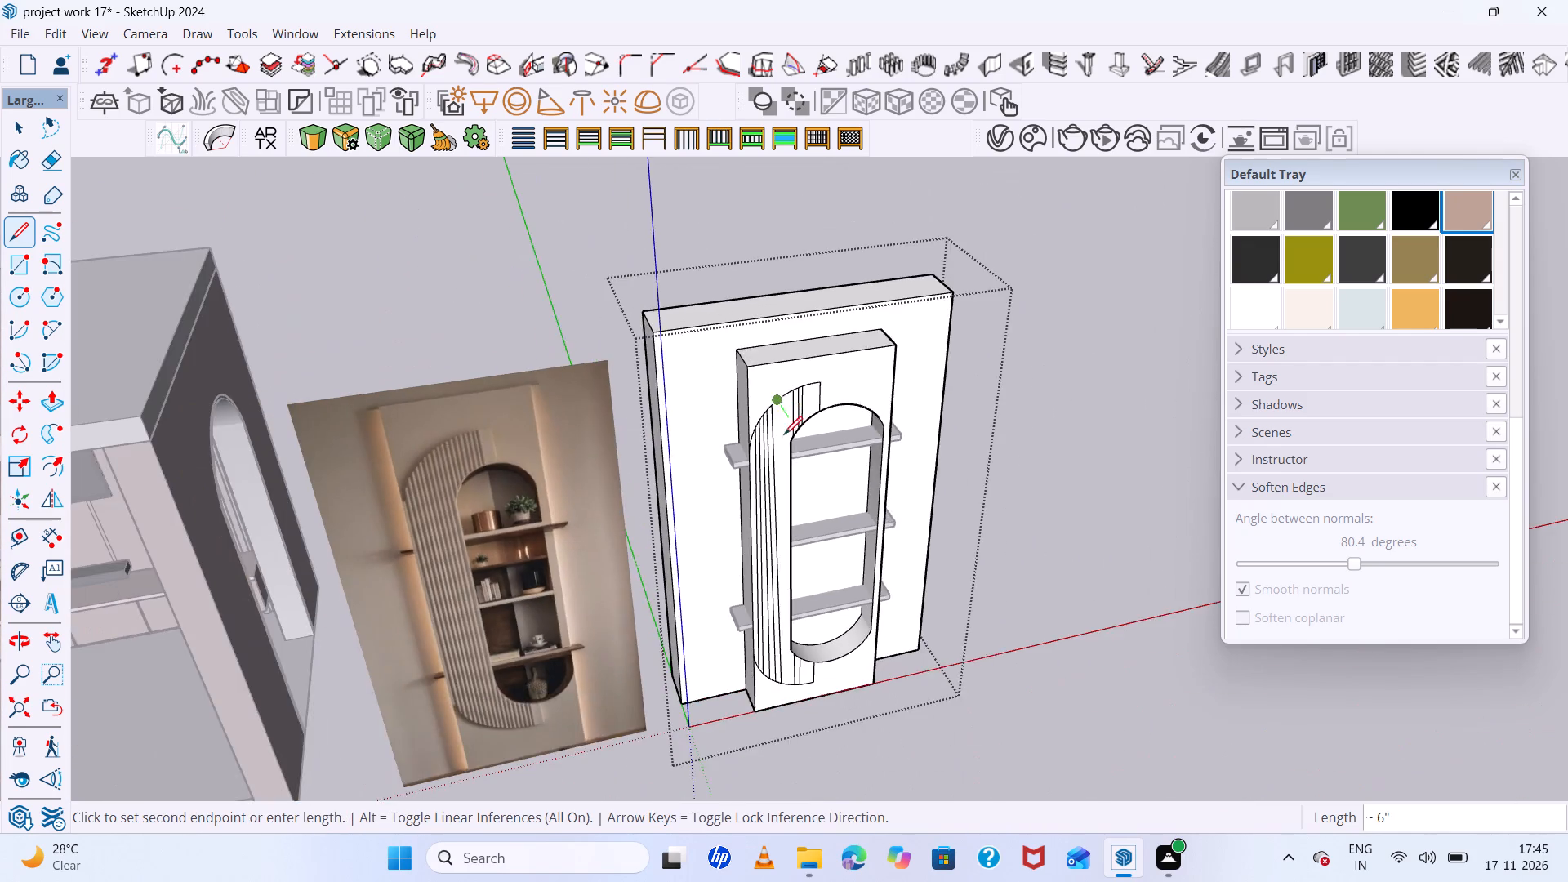
scroll(784, 434, down, 3)
scroll(797, 611, up, 14)
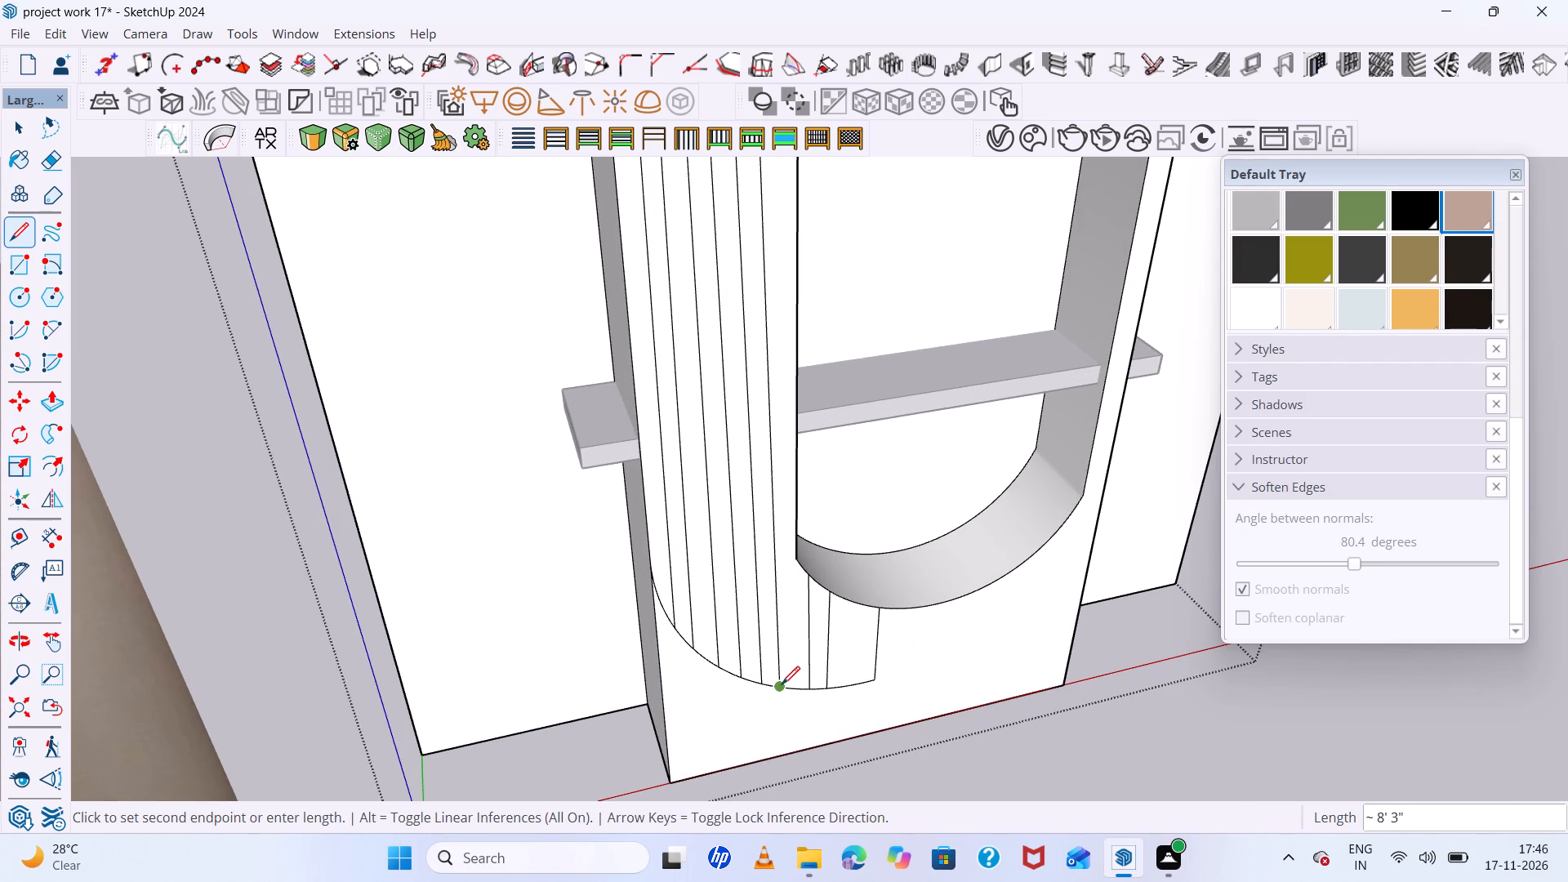
click(787, 686)
Draw a flute line about 4' 2" long from the panel's upper arc down to the niche's straight side edge.
scroll(786, 672, down, 5)
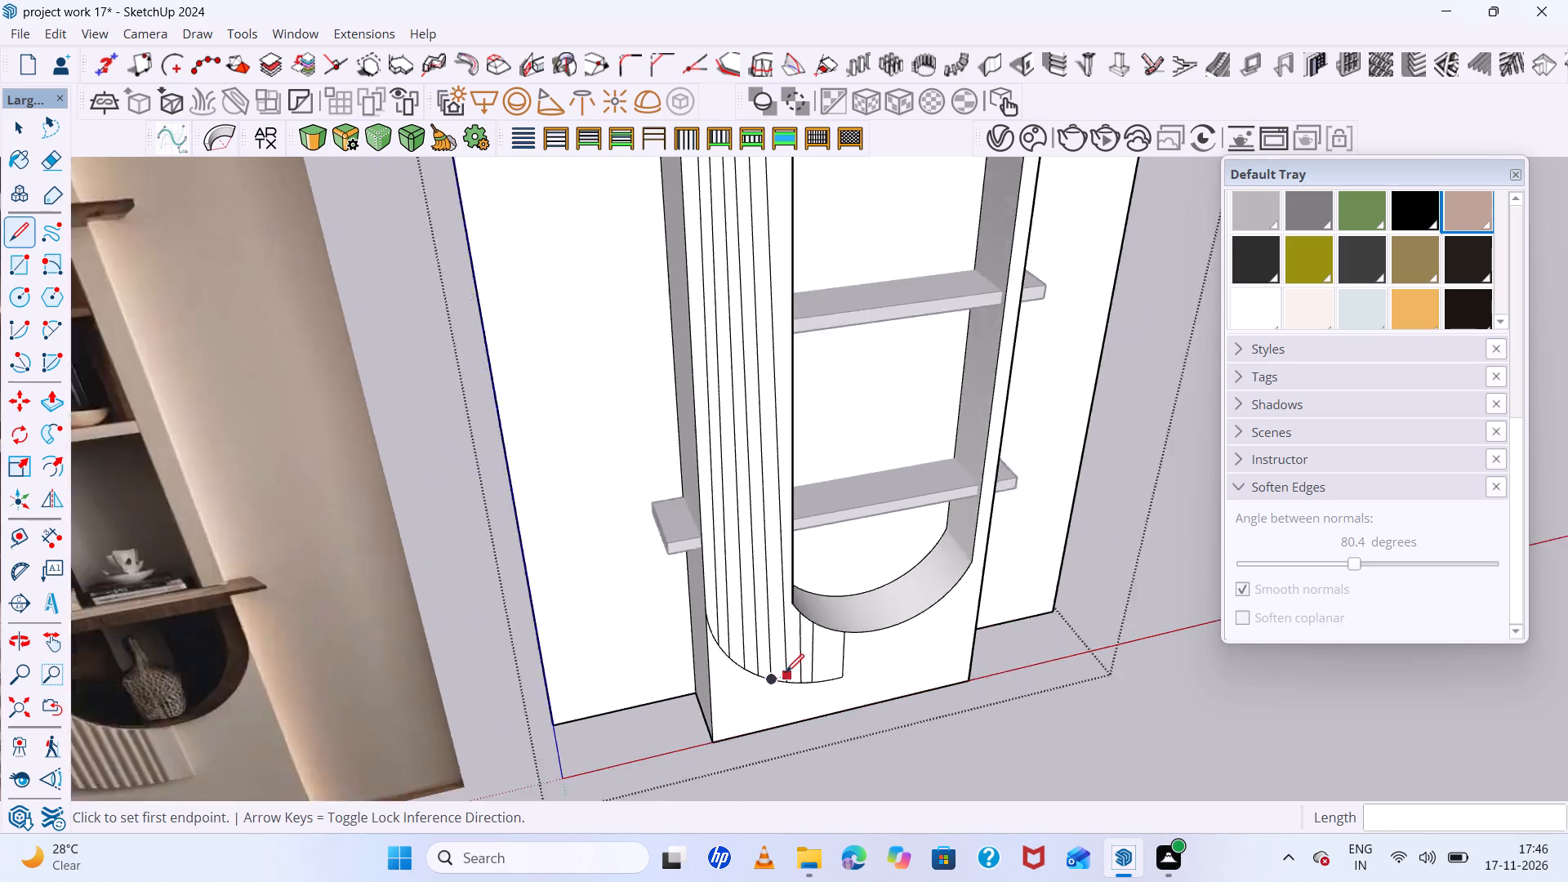
scroll(786, 672, down, 12)
scroll(809, 427, up, 7)
scroll(768, 488, up, 7)
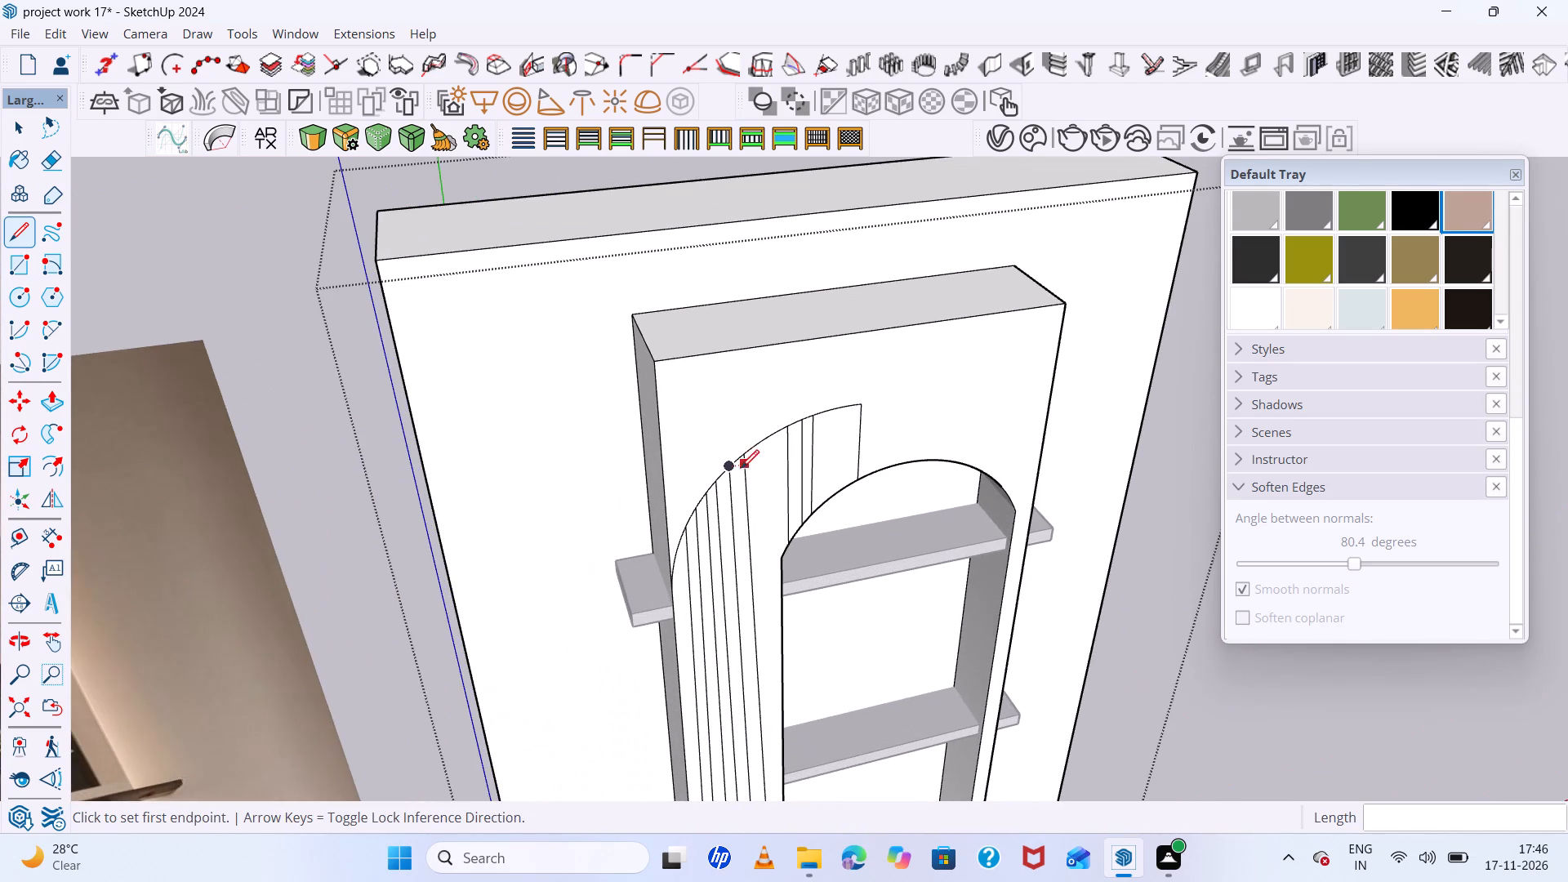
scroll(742, 460, up, 7)
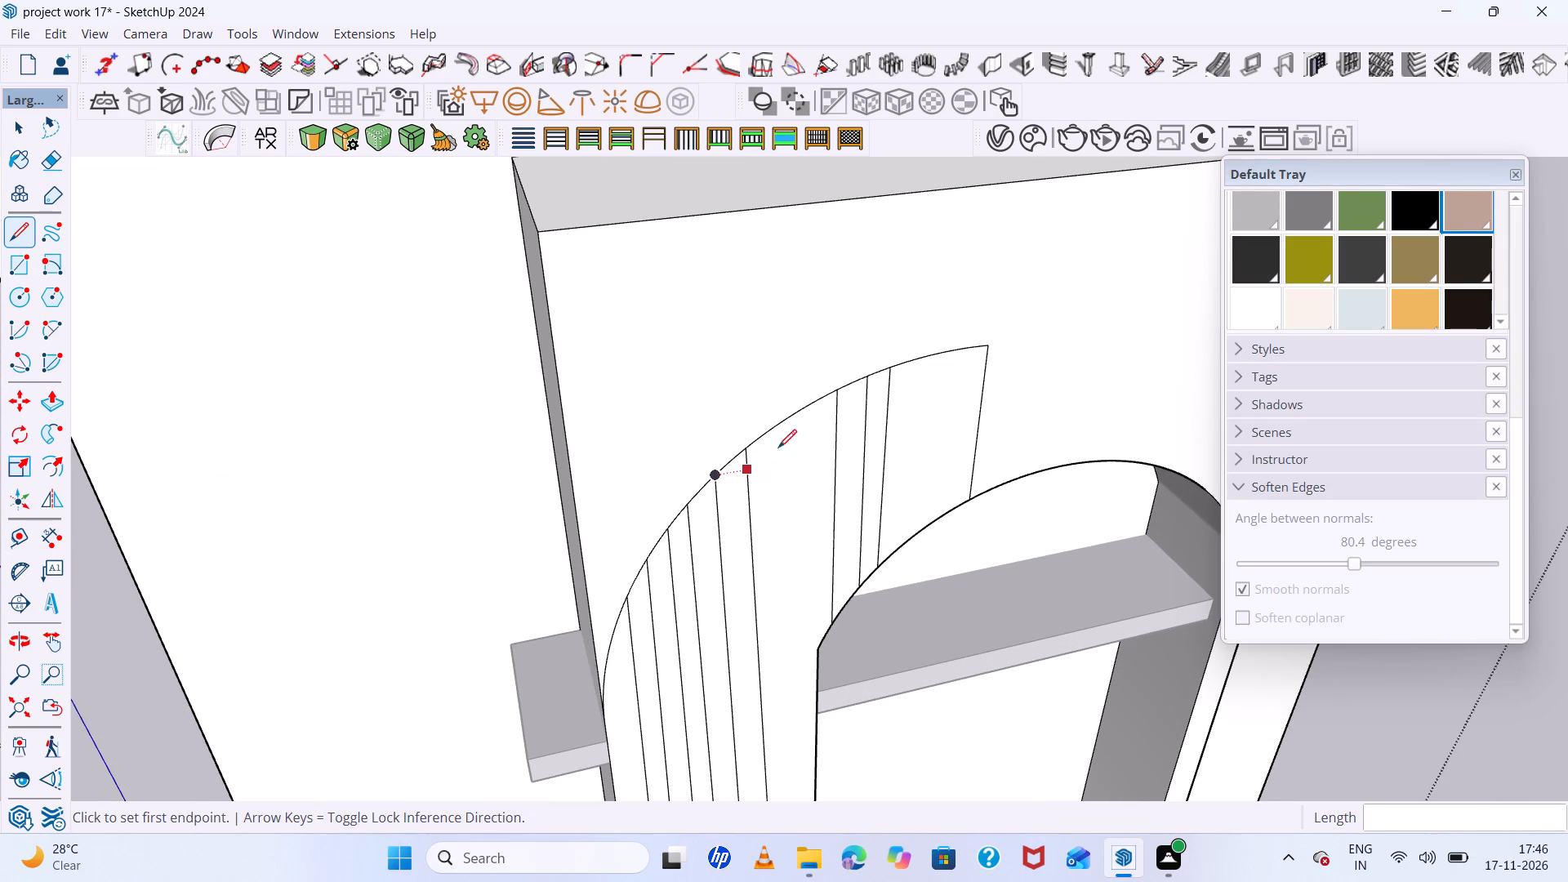
click(773, 433)
scroll(773, 449, down, 14)
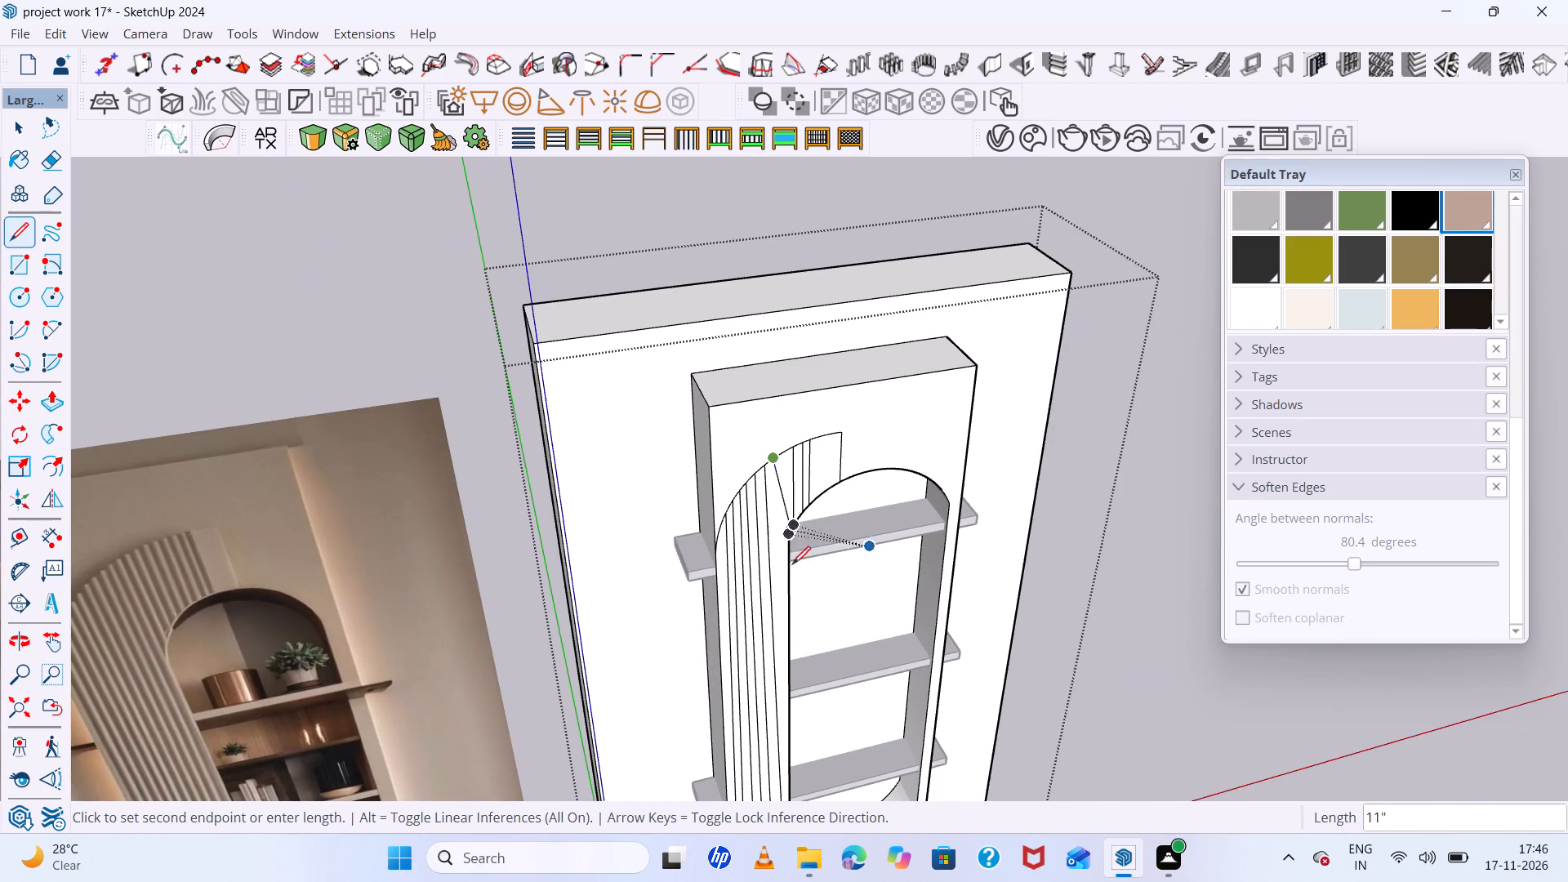
scroll(792, 664, up, 8)
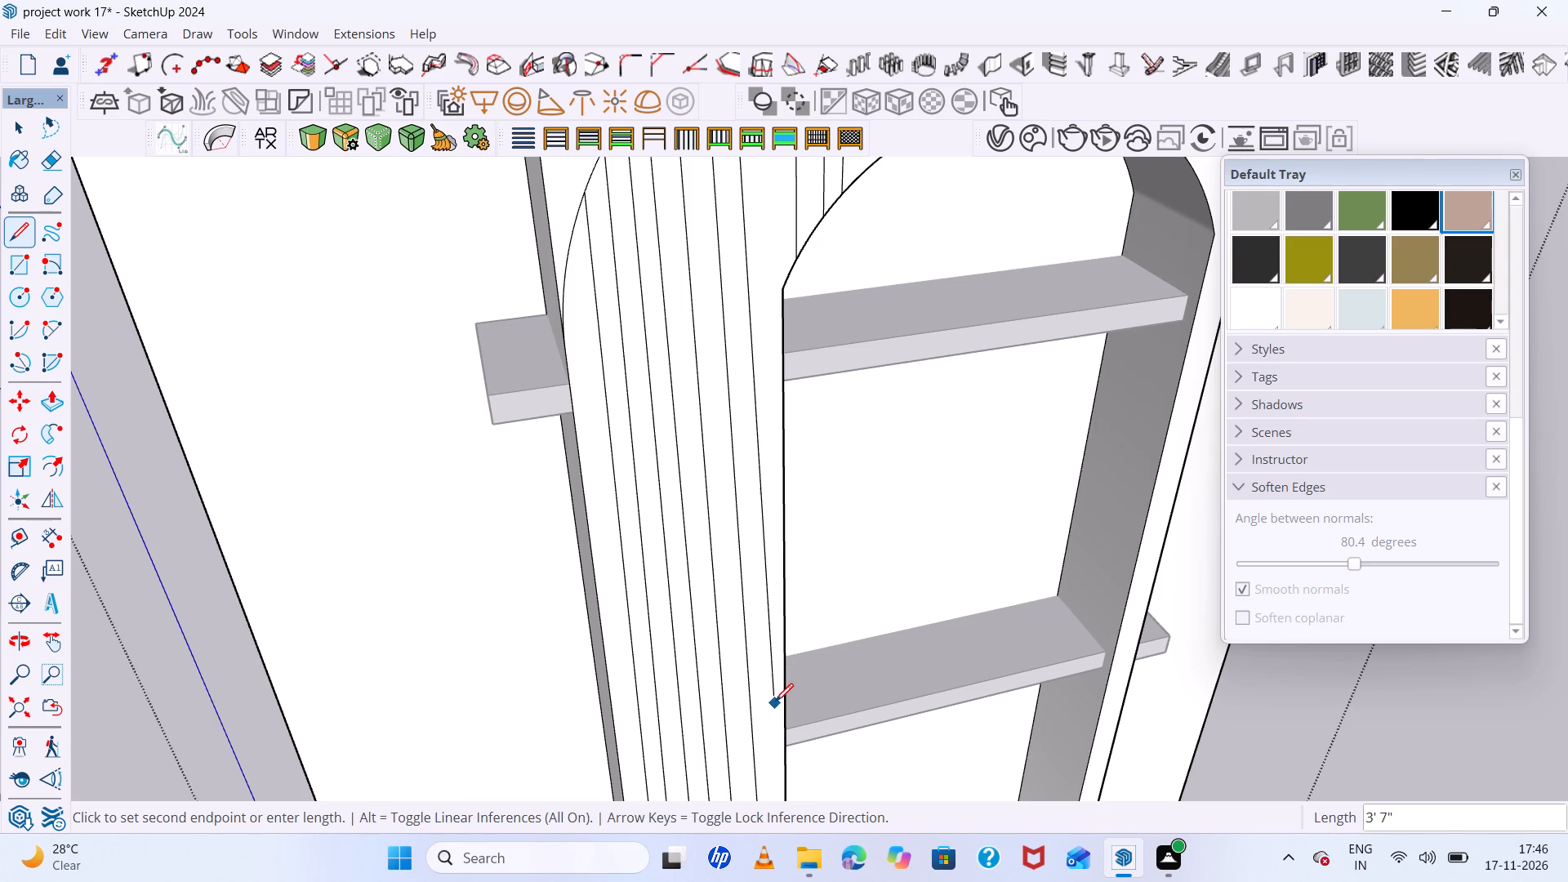
scroll(774, 702, down, 6)
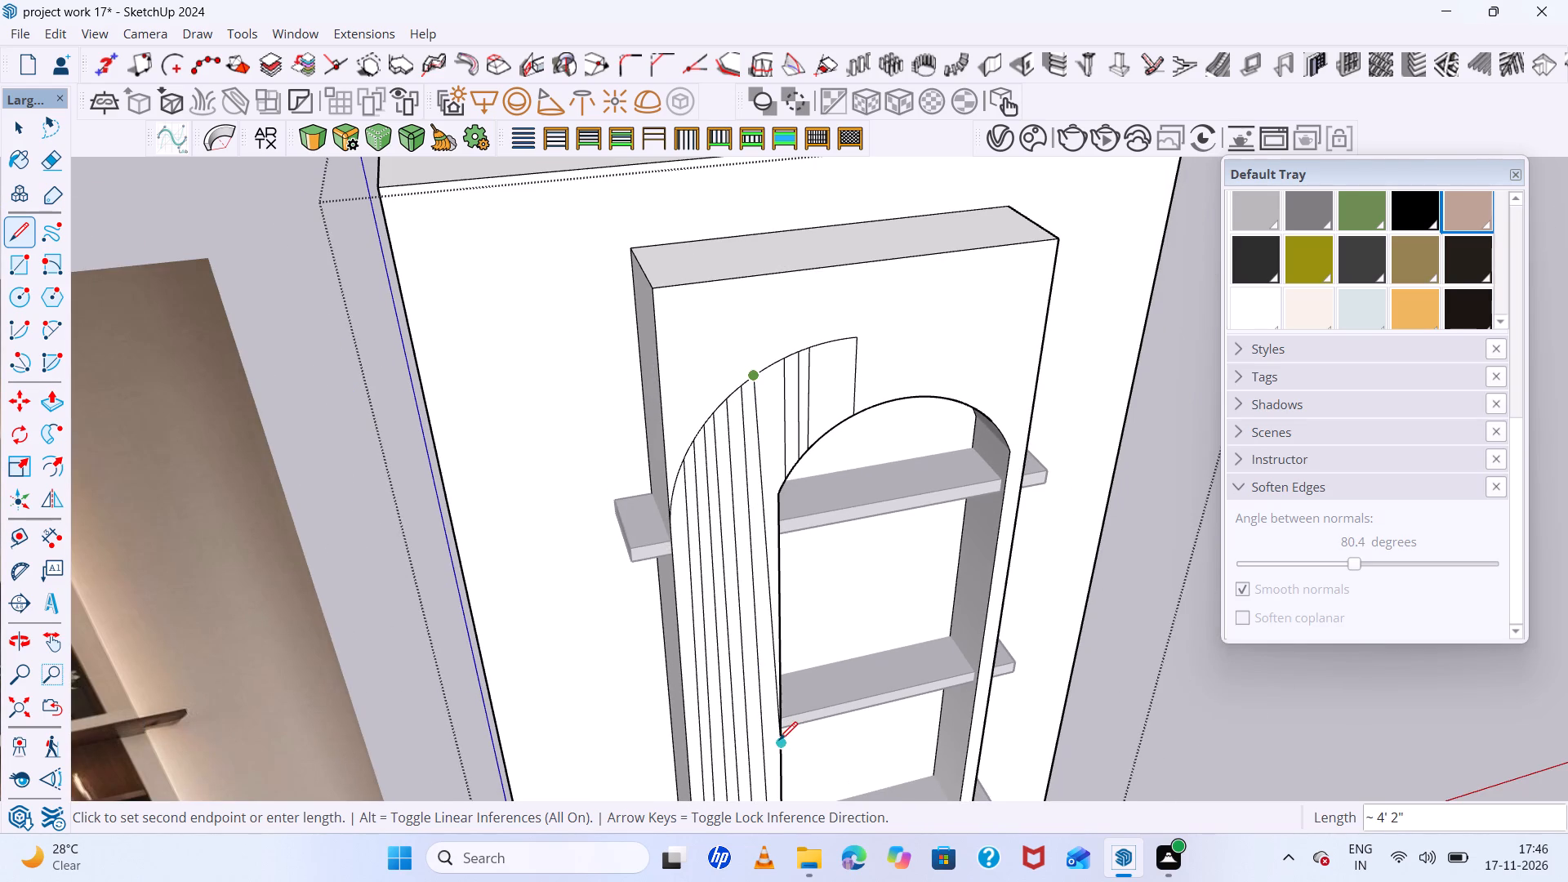
click(779, 740)
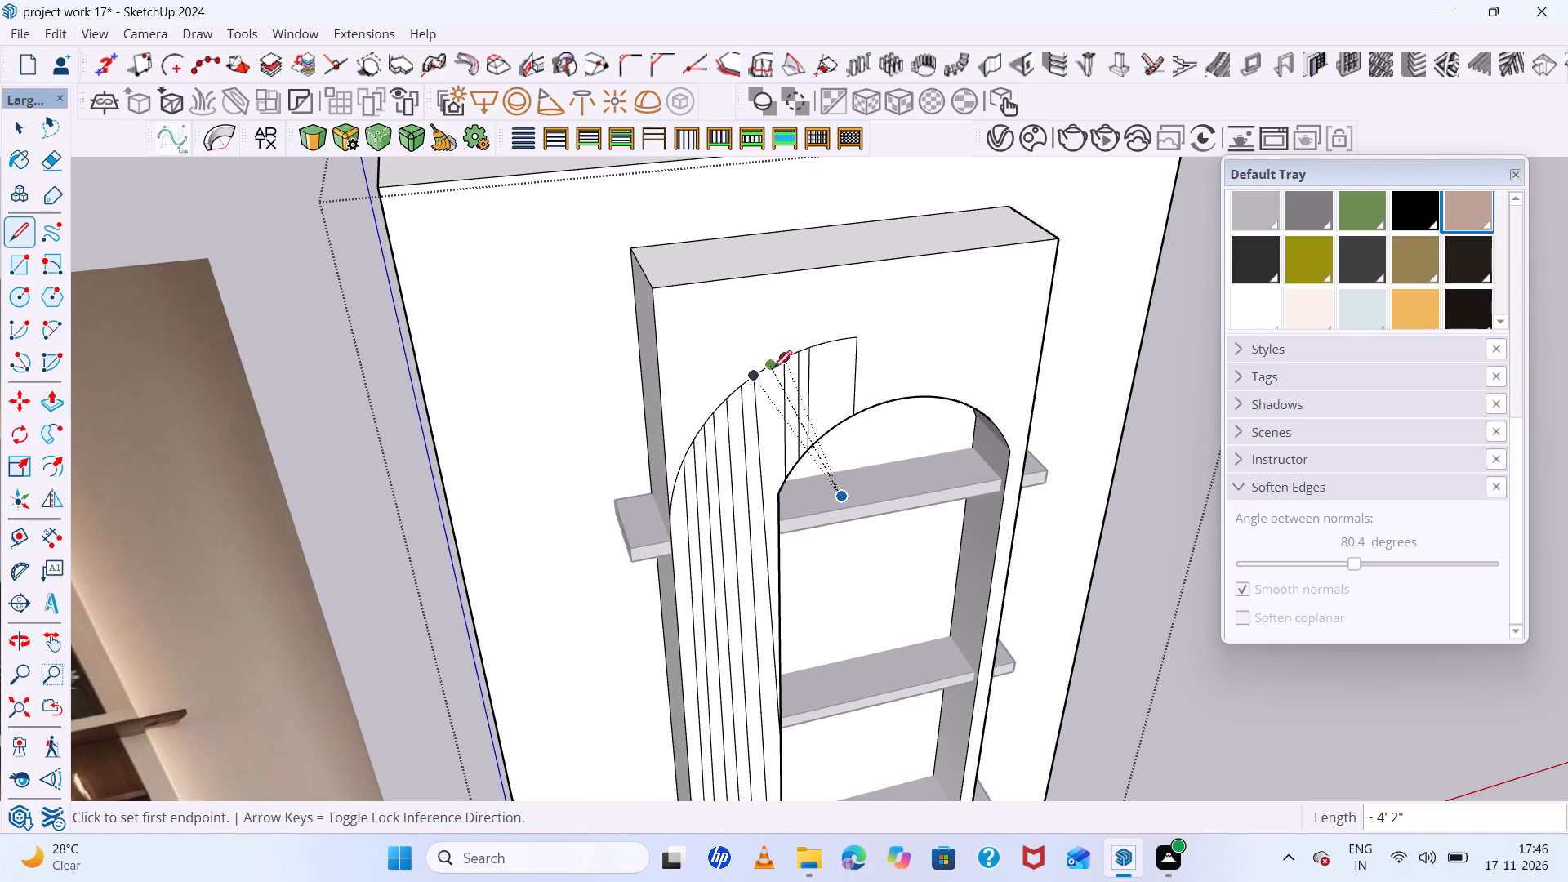
Draw a short vertical flute line about 1' 2" long from the upper arc to the niche opening's edge, and leave the group.
click(773, 368)
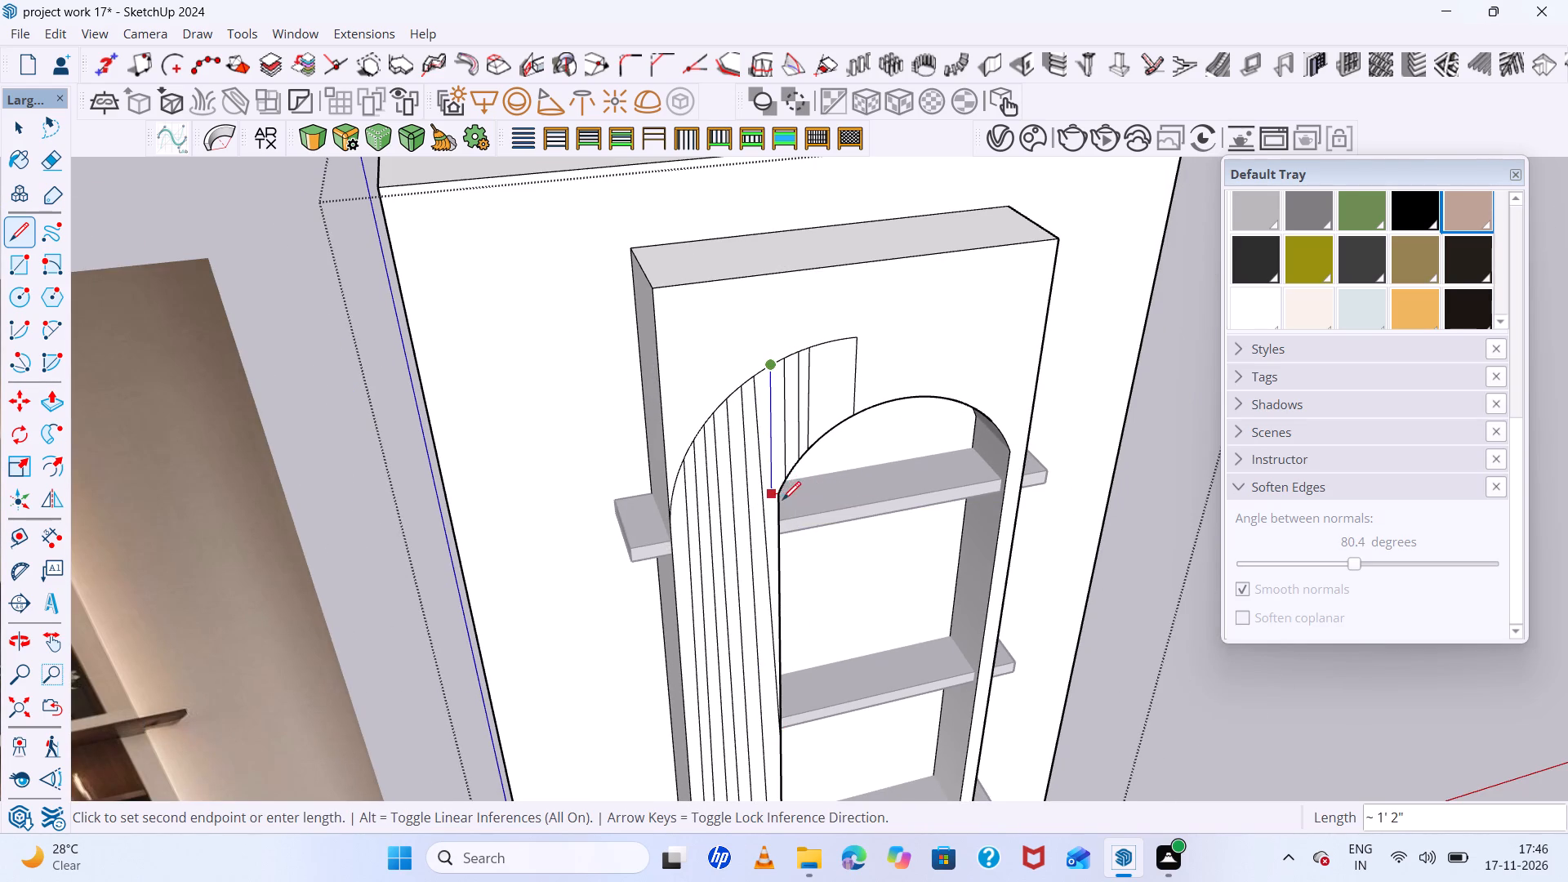
scroll(779, 492, up, 7)
click(777, 501)
scroll(740, 446, down, 5)
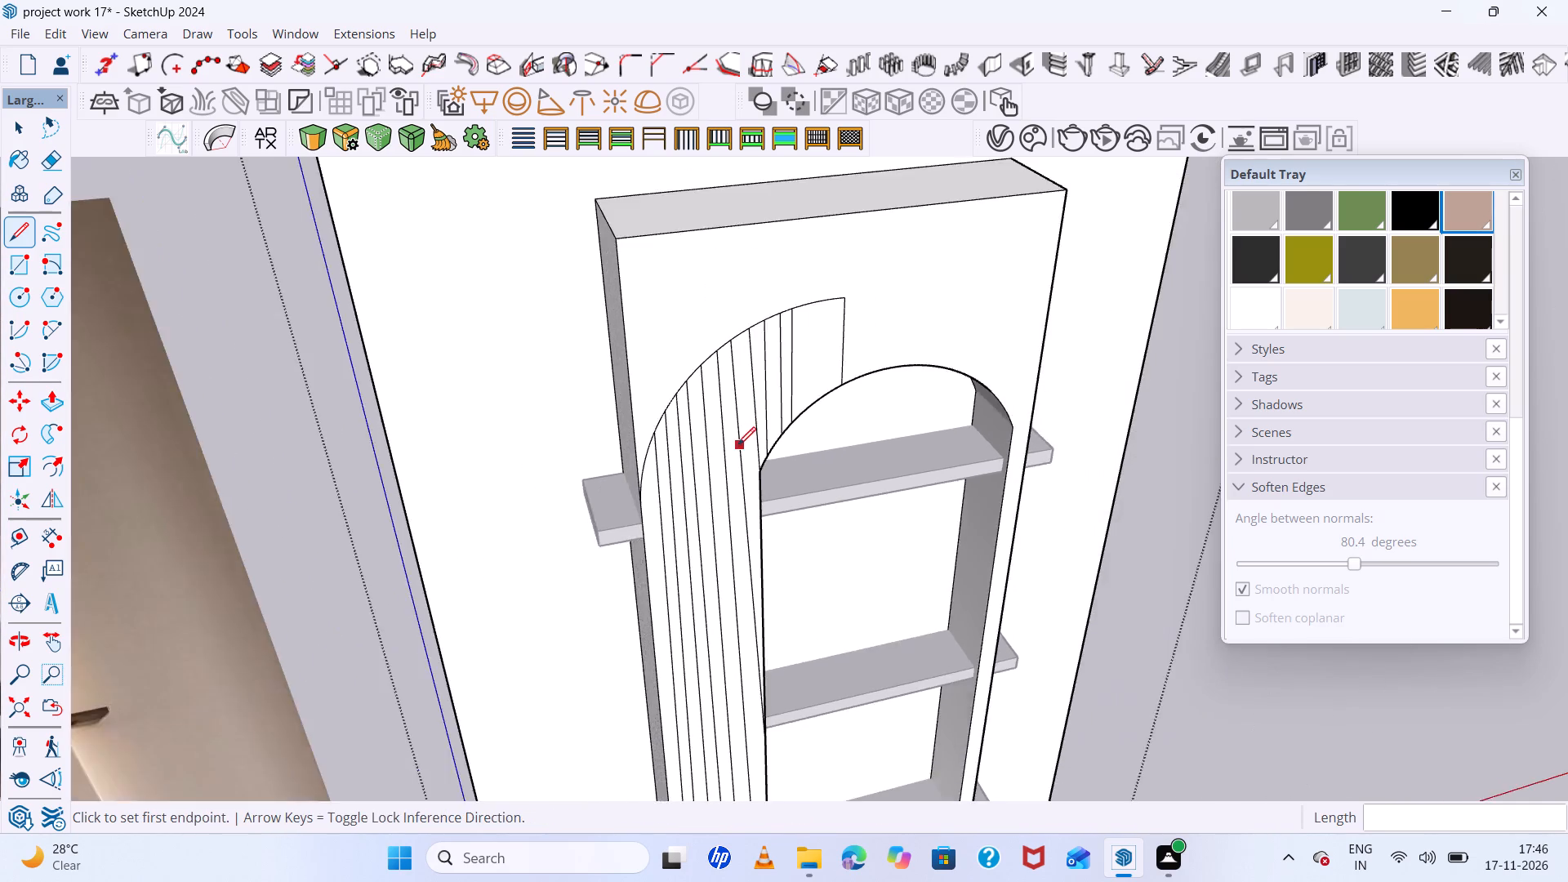
scroll(737, 445, down, 18)
middle_drag(792, 508, 587, 327)
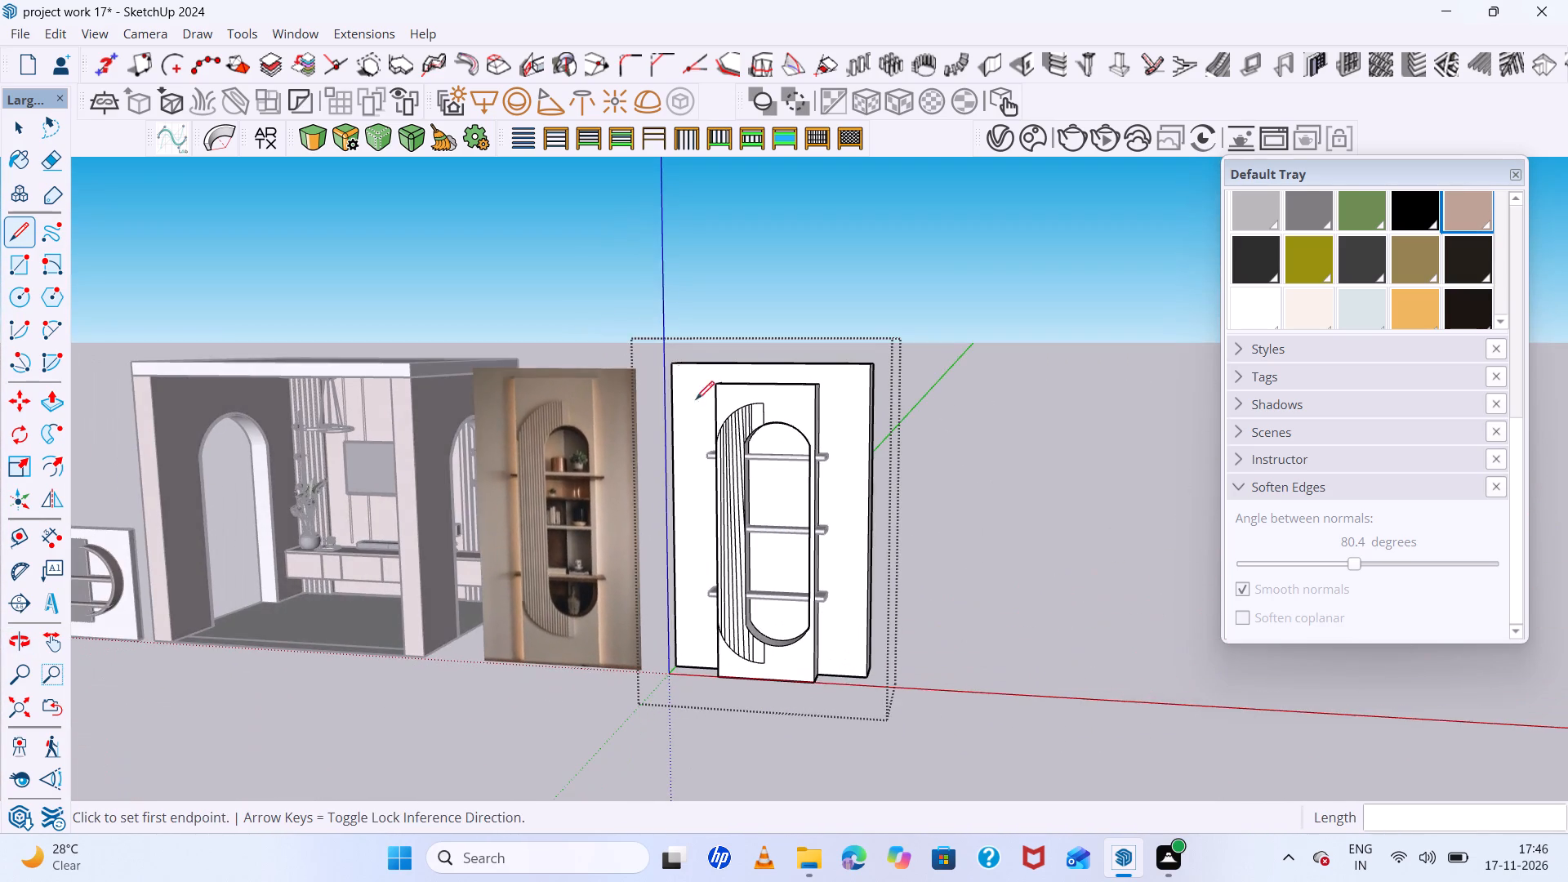
scroll(809, 496, up, 8)
key(space)
scroll(691, 332, down, 8)
click(879, 365)
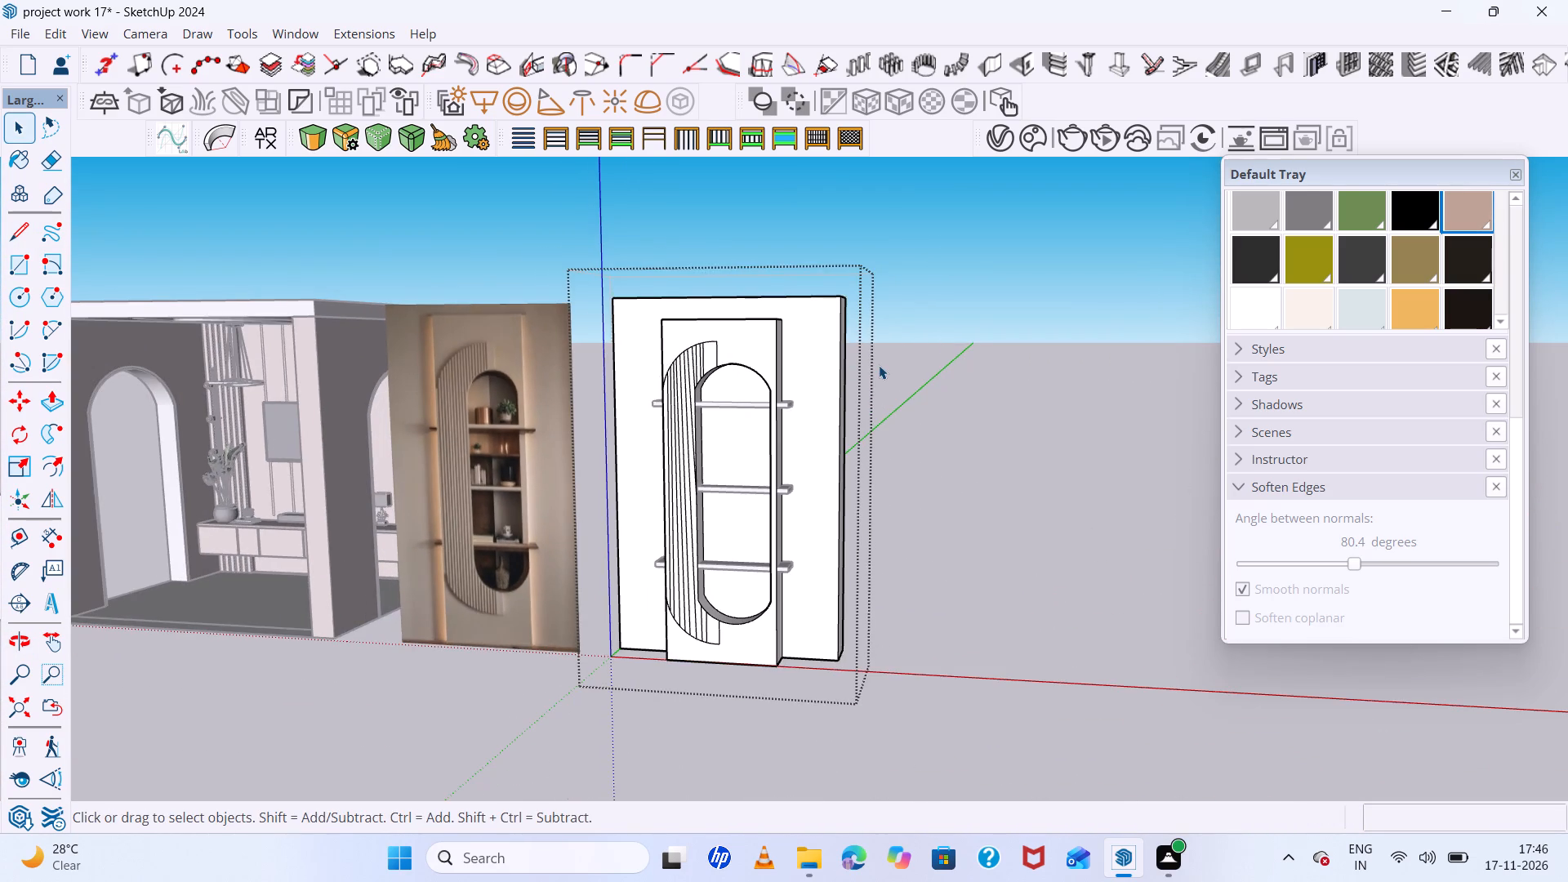
Inspect the redrawn fluted panel from several angles against the reference image.
scroll(663, 367, up, 6)
middle_drag(555, 350, 929, 378)
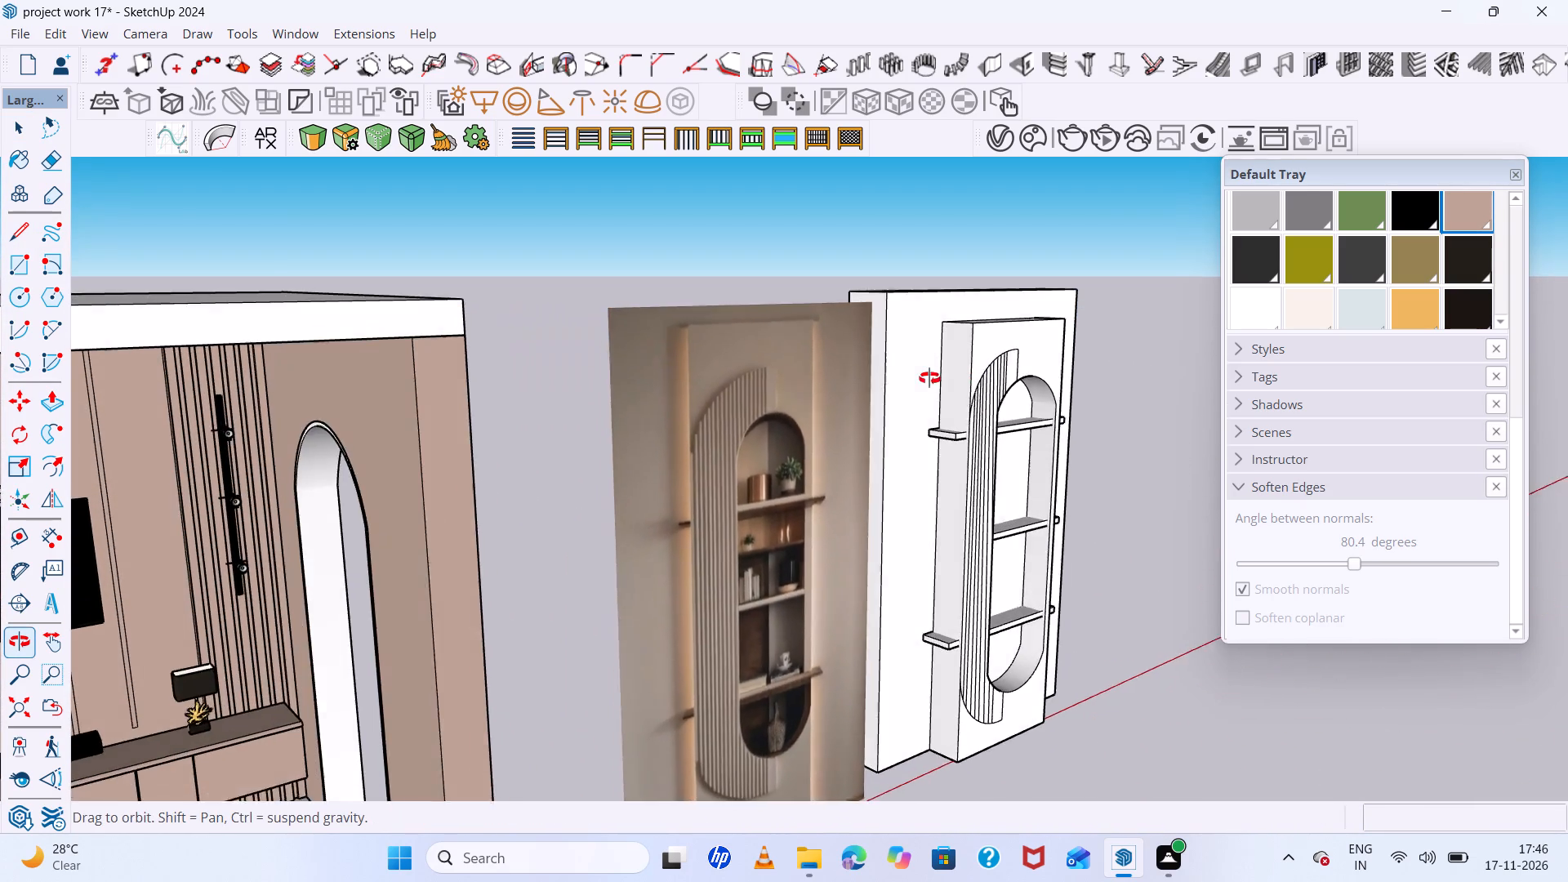
middle_drag(929, 378, 617, 386)
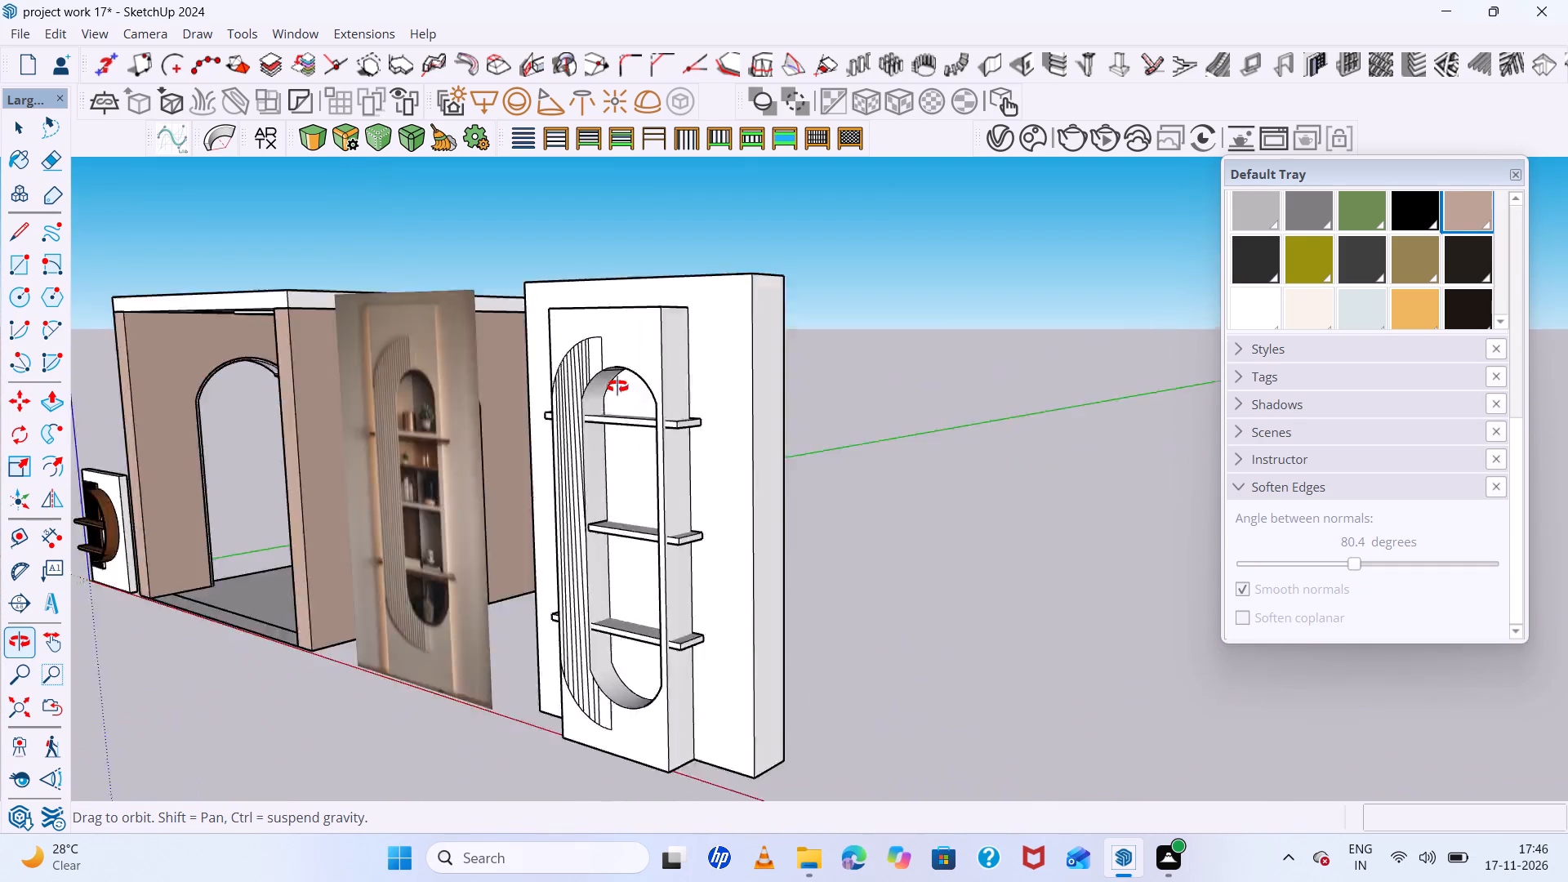
middle_drag(617, 386, 387, 366)
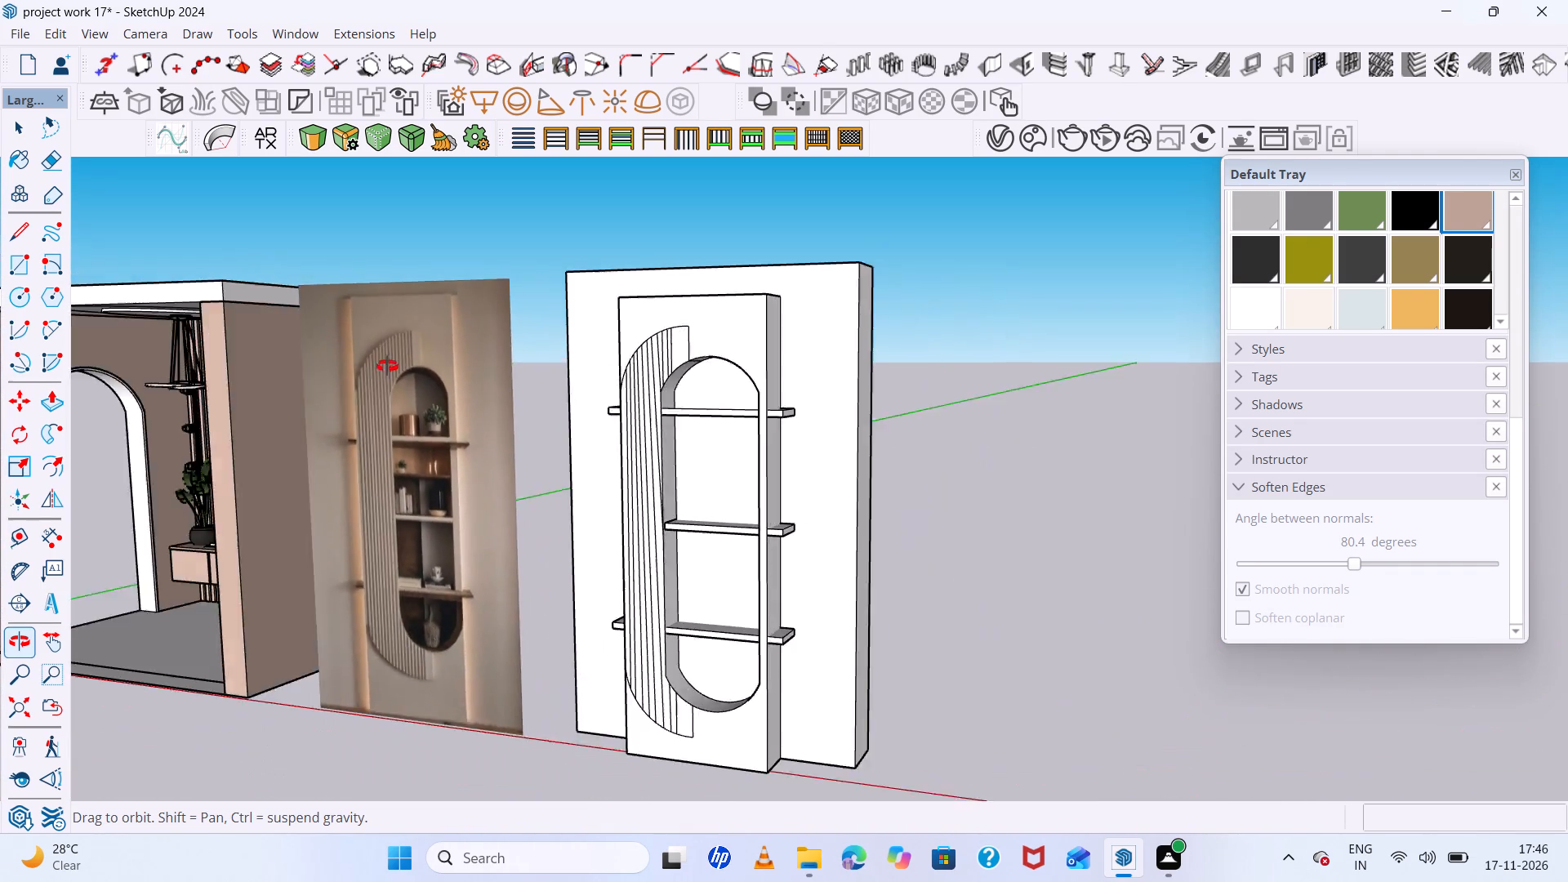
middle_drag(387, 366, 564, 369)
scroll(795, 345, up, 11)
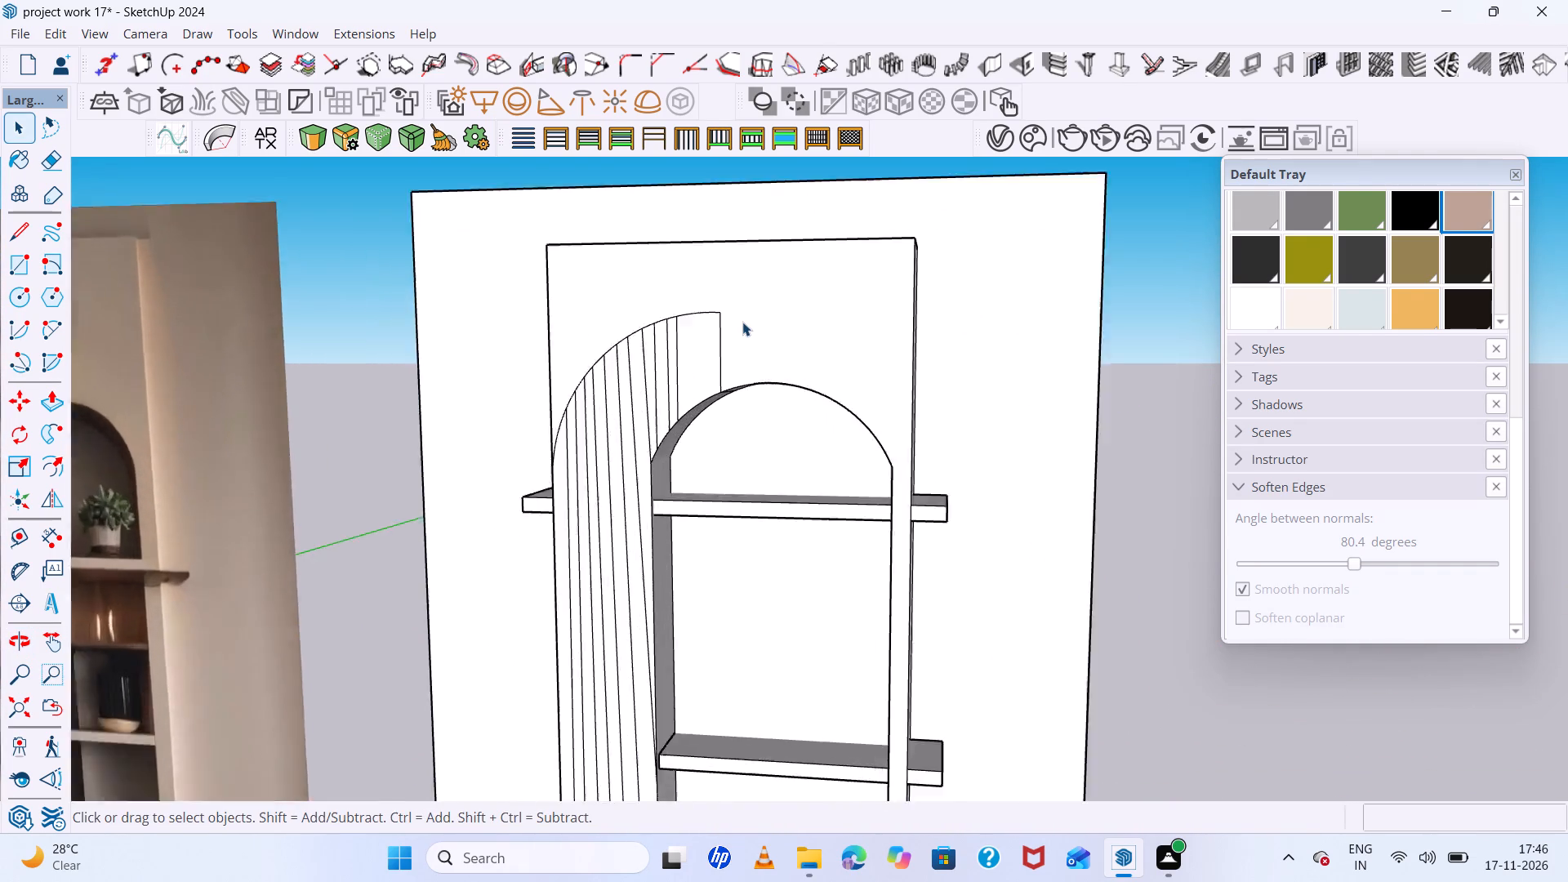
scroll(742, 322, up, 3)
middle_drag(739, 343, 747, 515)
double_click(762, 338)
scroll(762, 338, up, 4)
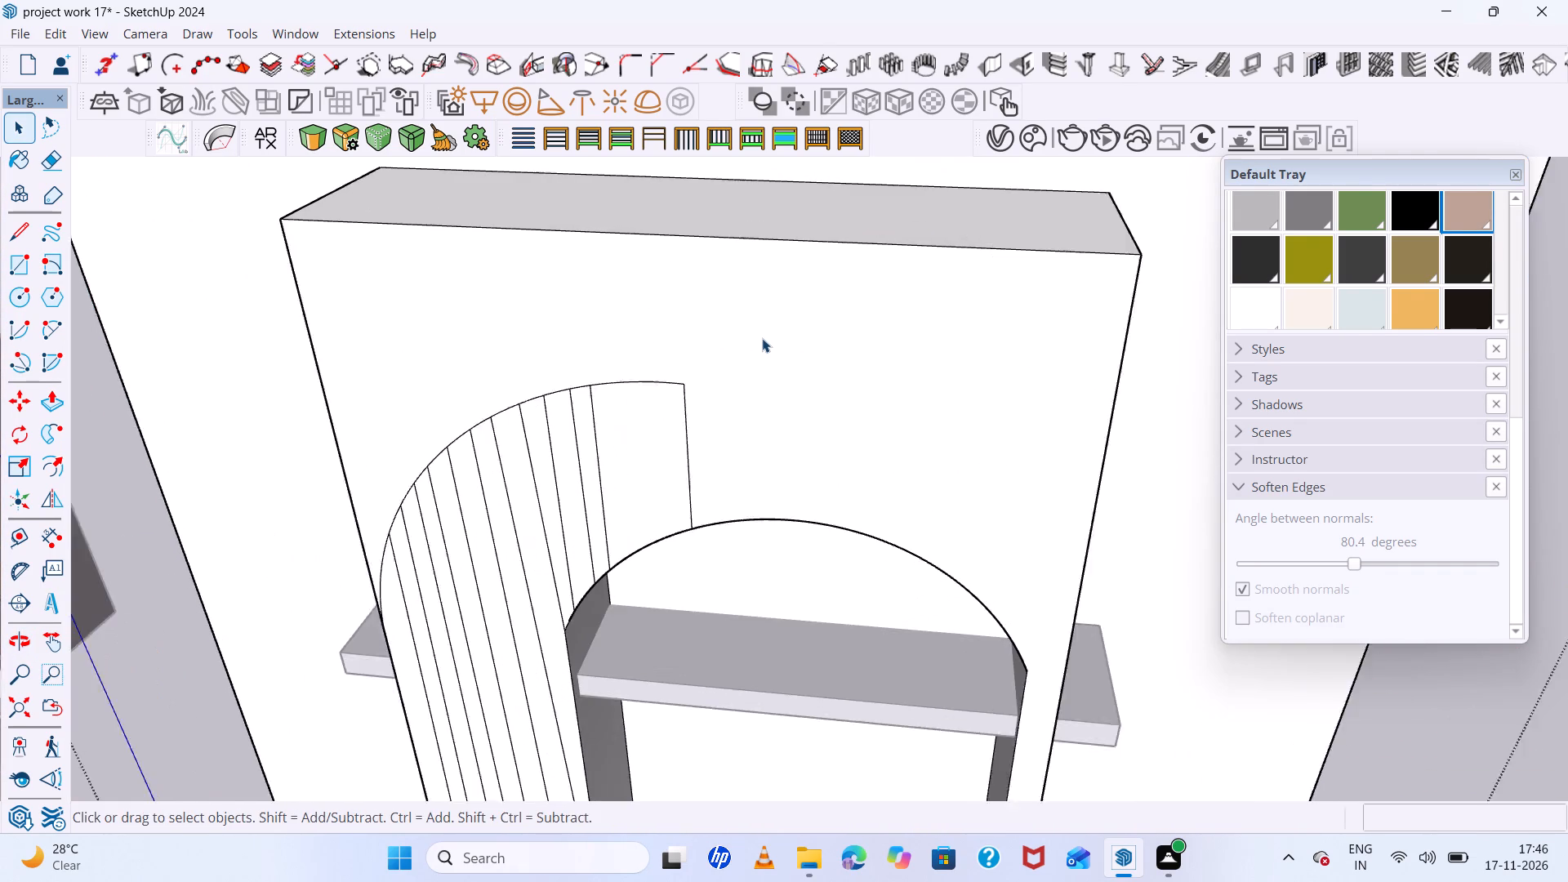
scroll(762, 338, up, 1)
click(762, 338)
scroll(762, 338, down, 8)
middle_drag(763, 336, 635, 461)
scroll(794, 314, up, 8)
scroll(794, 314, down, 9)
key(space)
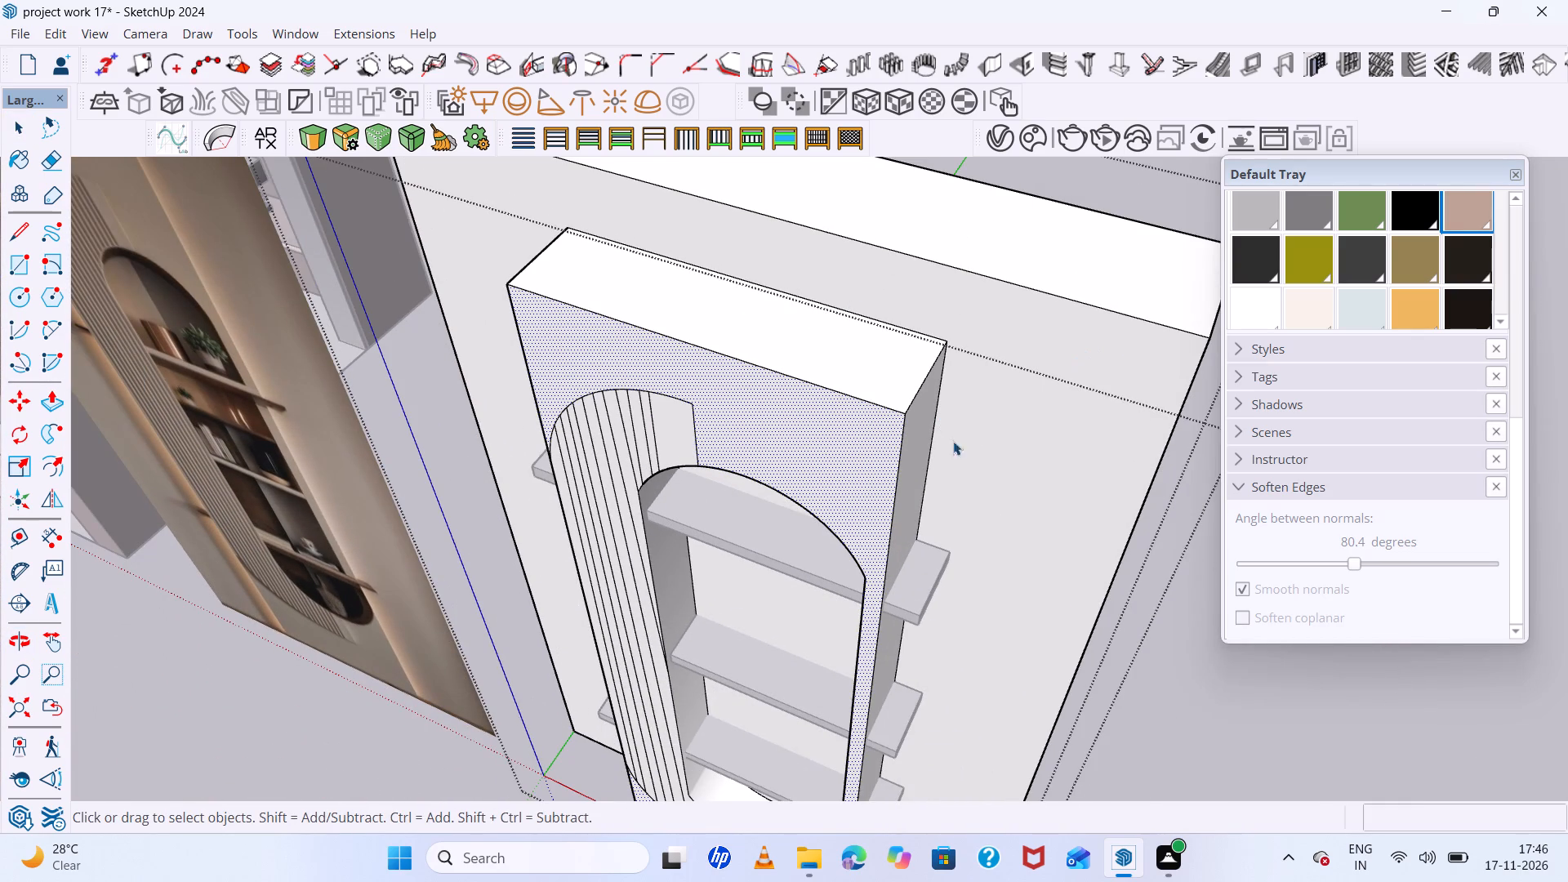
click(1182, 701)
Examine the shelf arrangement inside the arched niche in the reference image and compare it with the modelled wall.
scroll(1073, 640, down, 8)
middle_drag(1035, 633, 1092, 479)
scroll(1074, 523, up, 1)
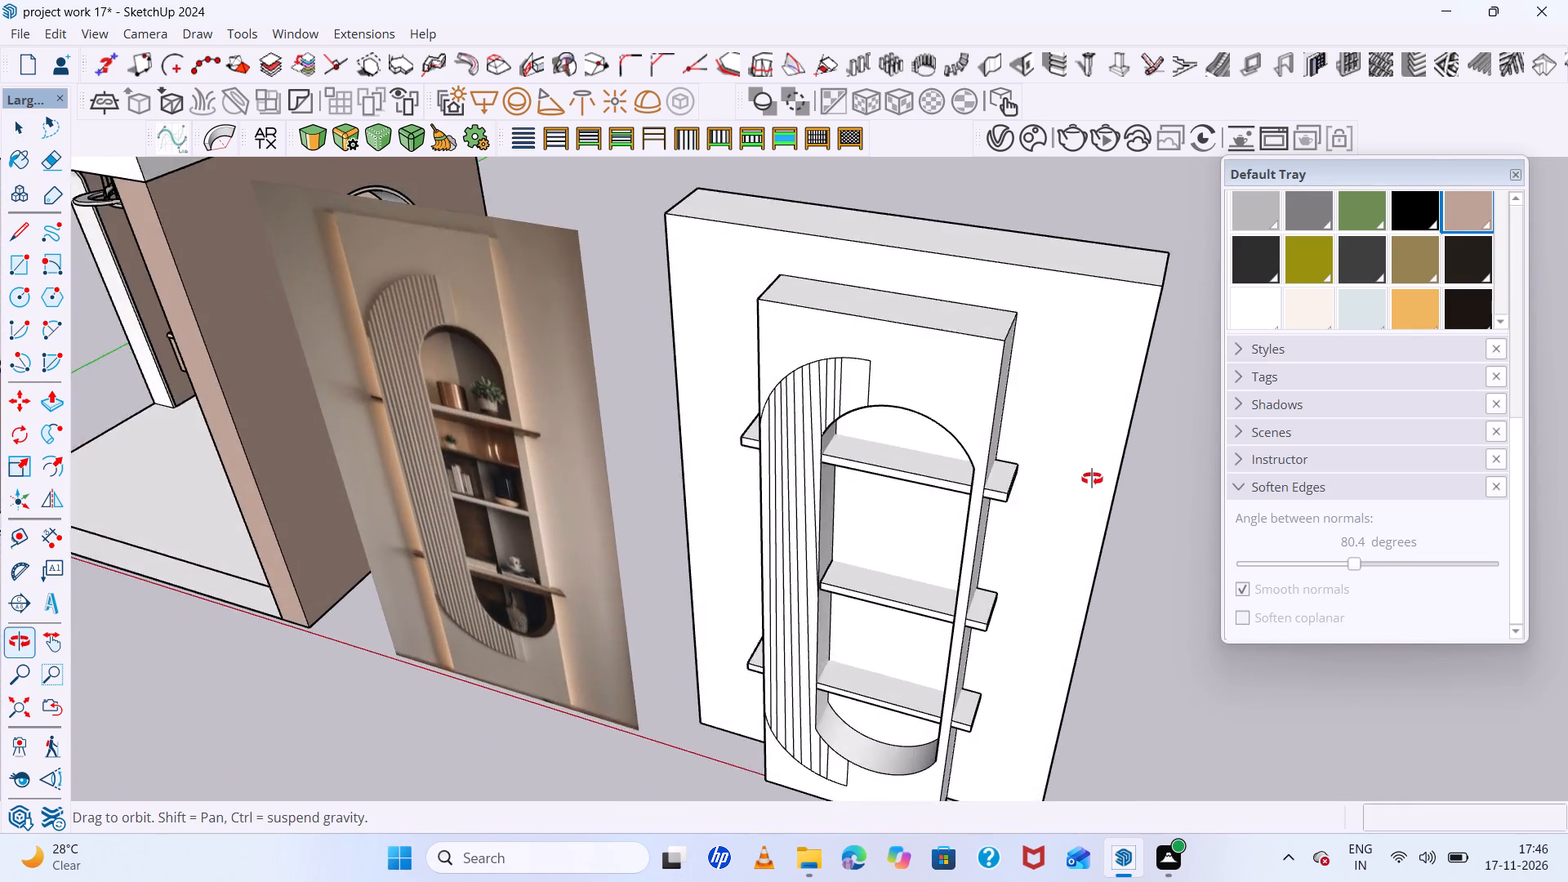
middle_drag(1092, 479, 1098, 469)
scroll(1097, 483, down, 5)
scroll(538, 401, up, 14)
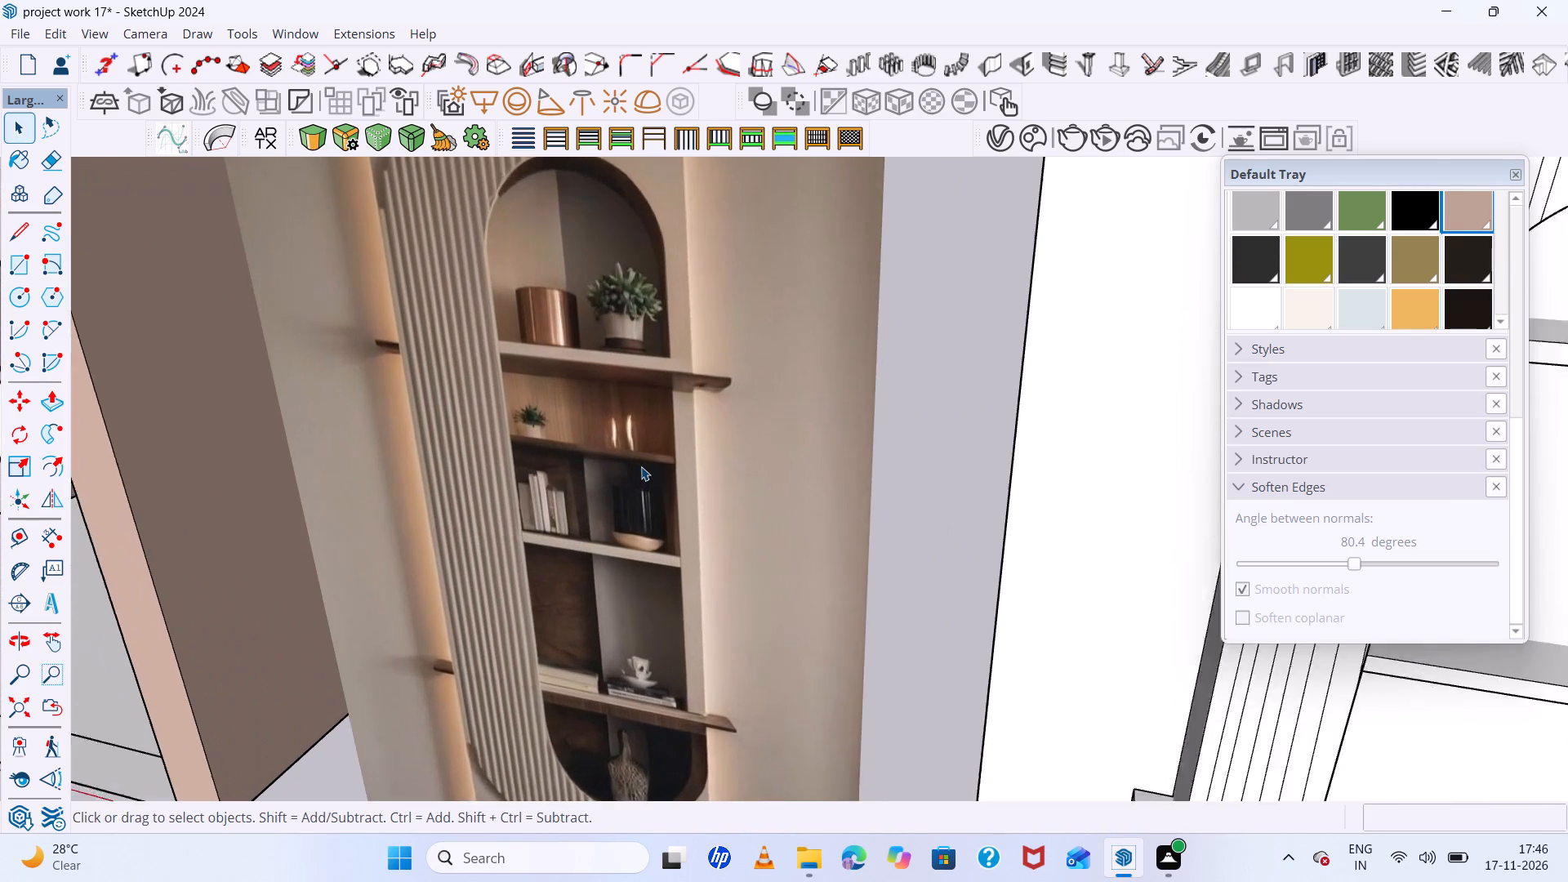
scroll(641, 466, up, 7)
scroll(641, 466, down, 6)
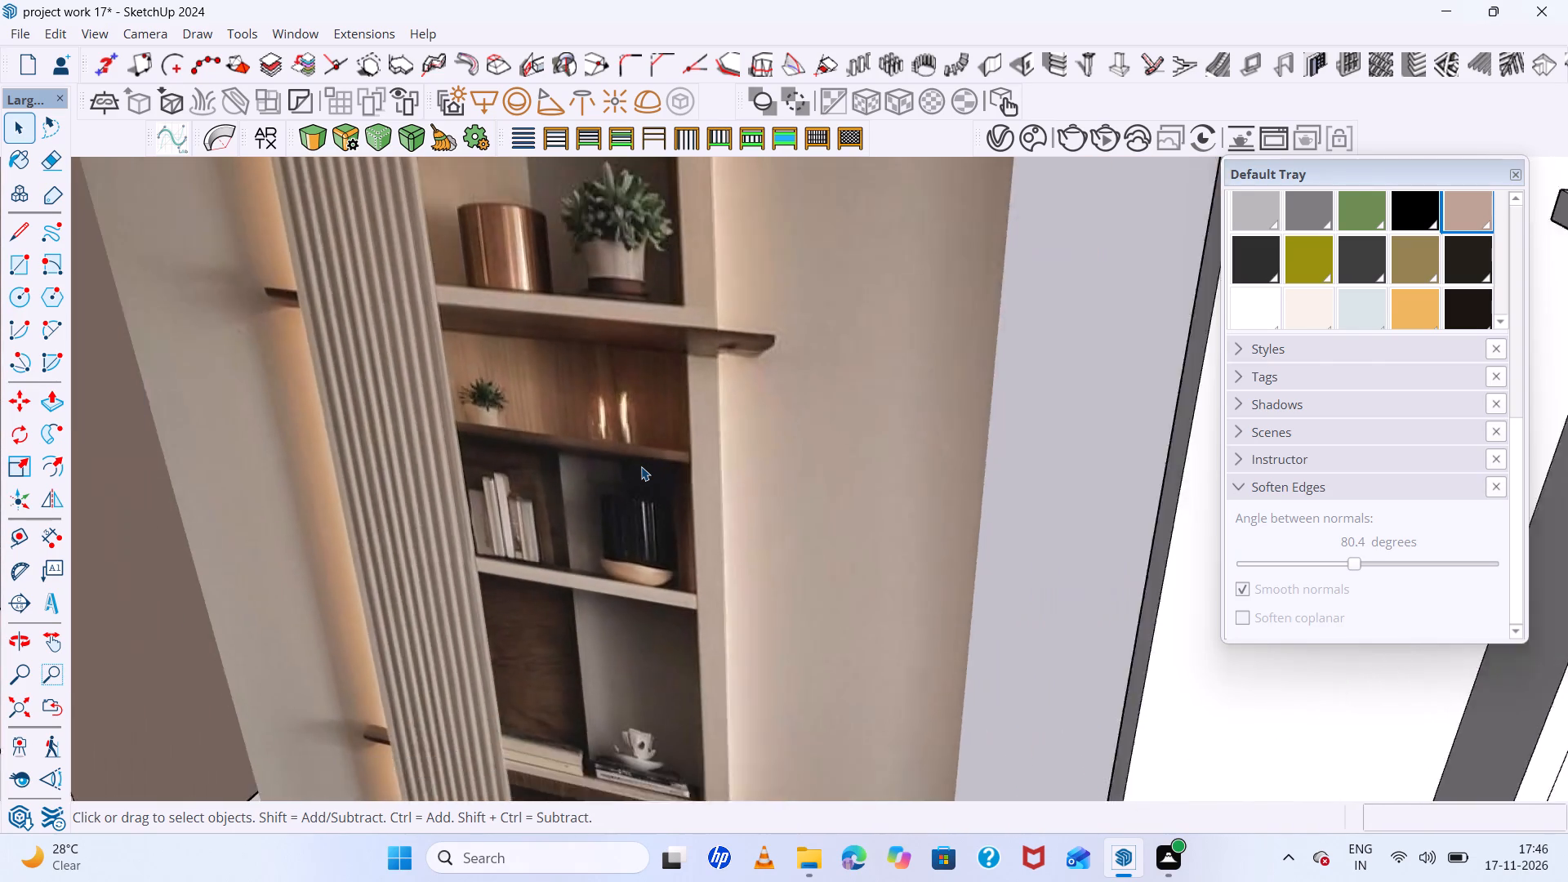
scroll(641, 466, down, 9)
scroll(641, 466, up, 3)
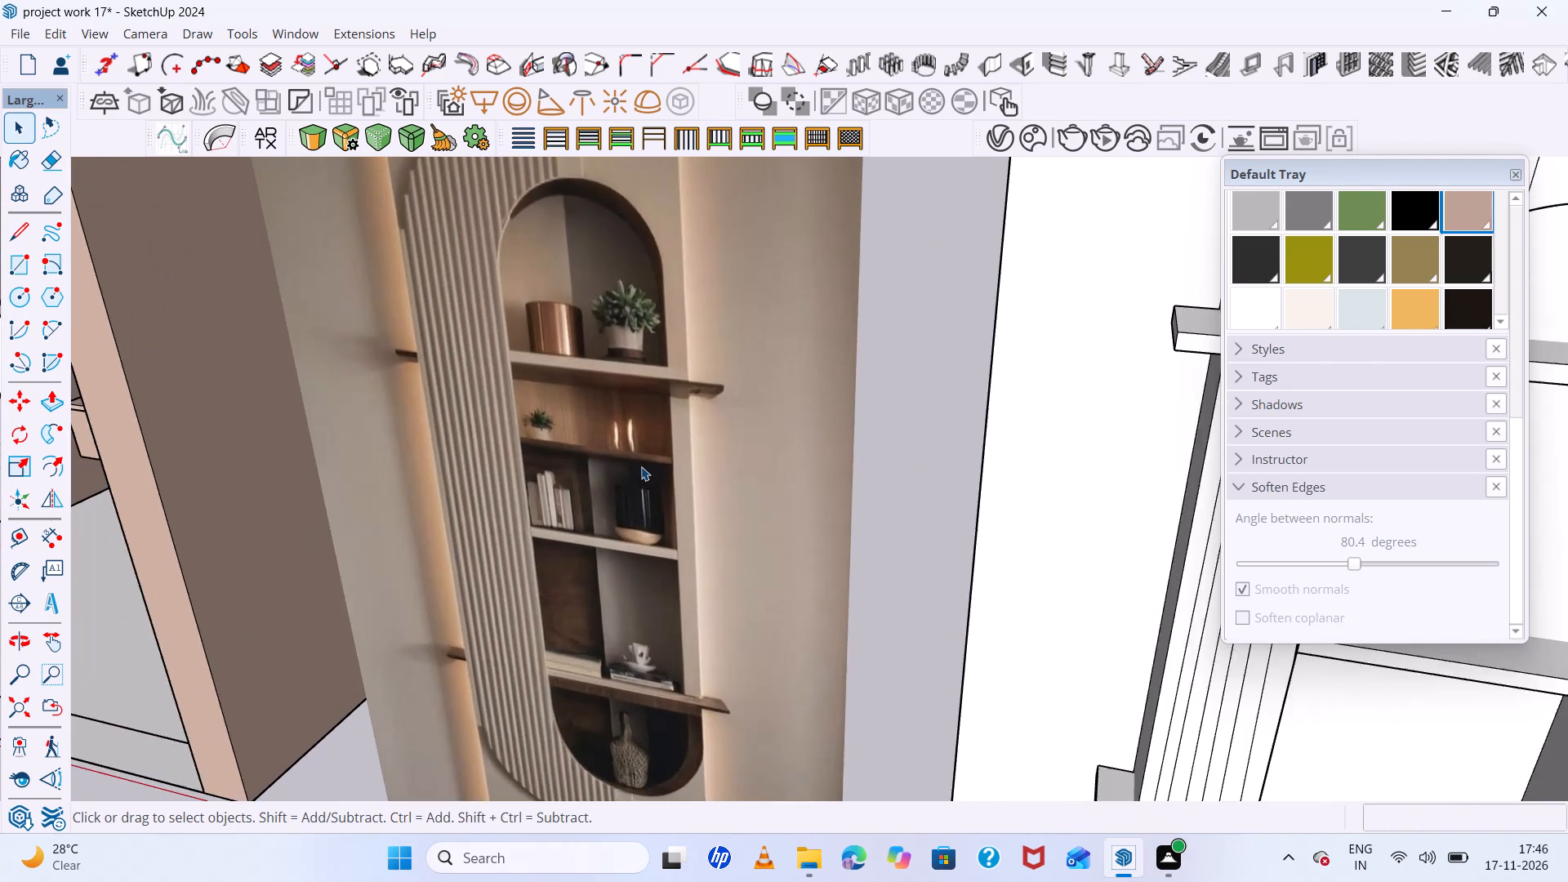
scroll(641, 466, down, 7)
scroll(499, 418, down, 5)
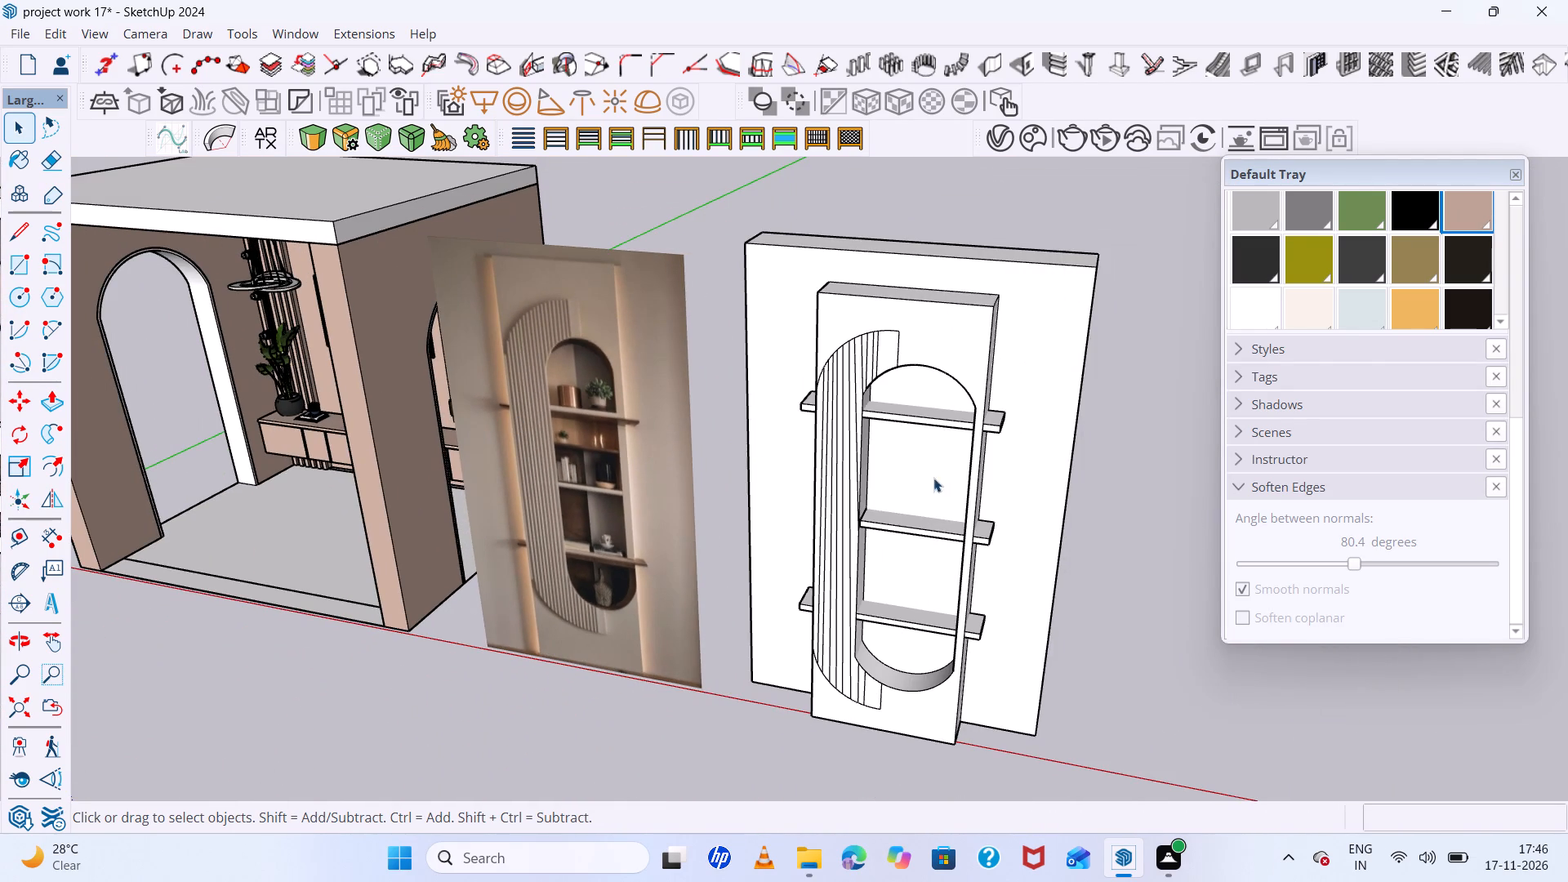
middle_drag(956, 410, 960, 352)
scroll(568, 394, up, 7)
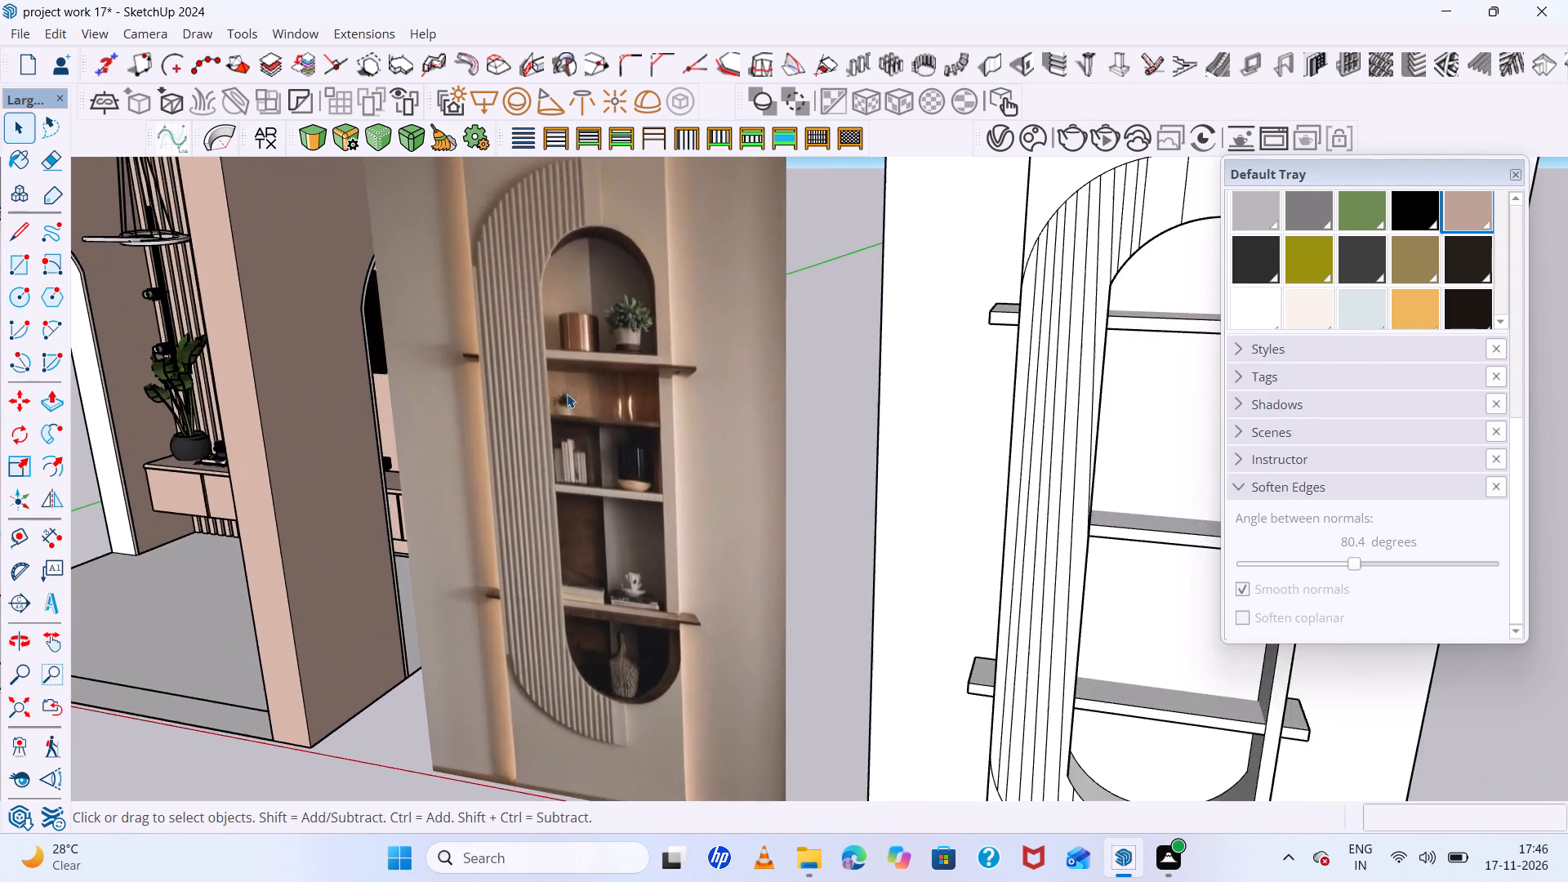
scroll(567, 394, up, 13)
scroll(589, 412, down, 7)
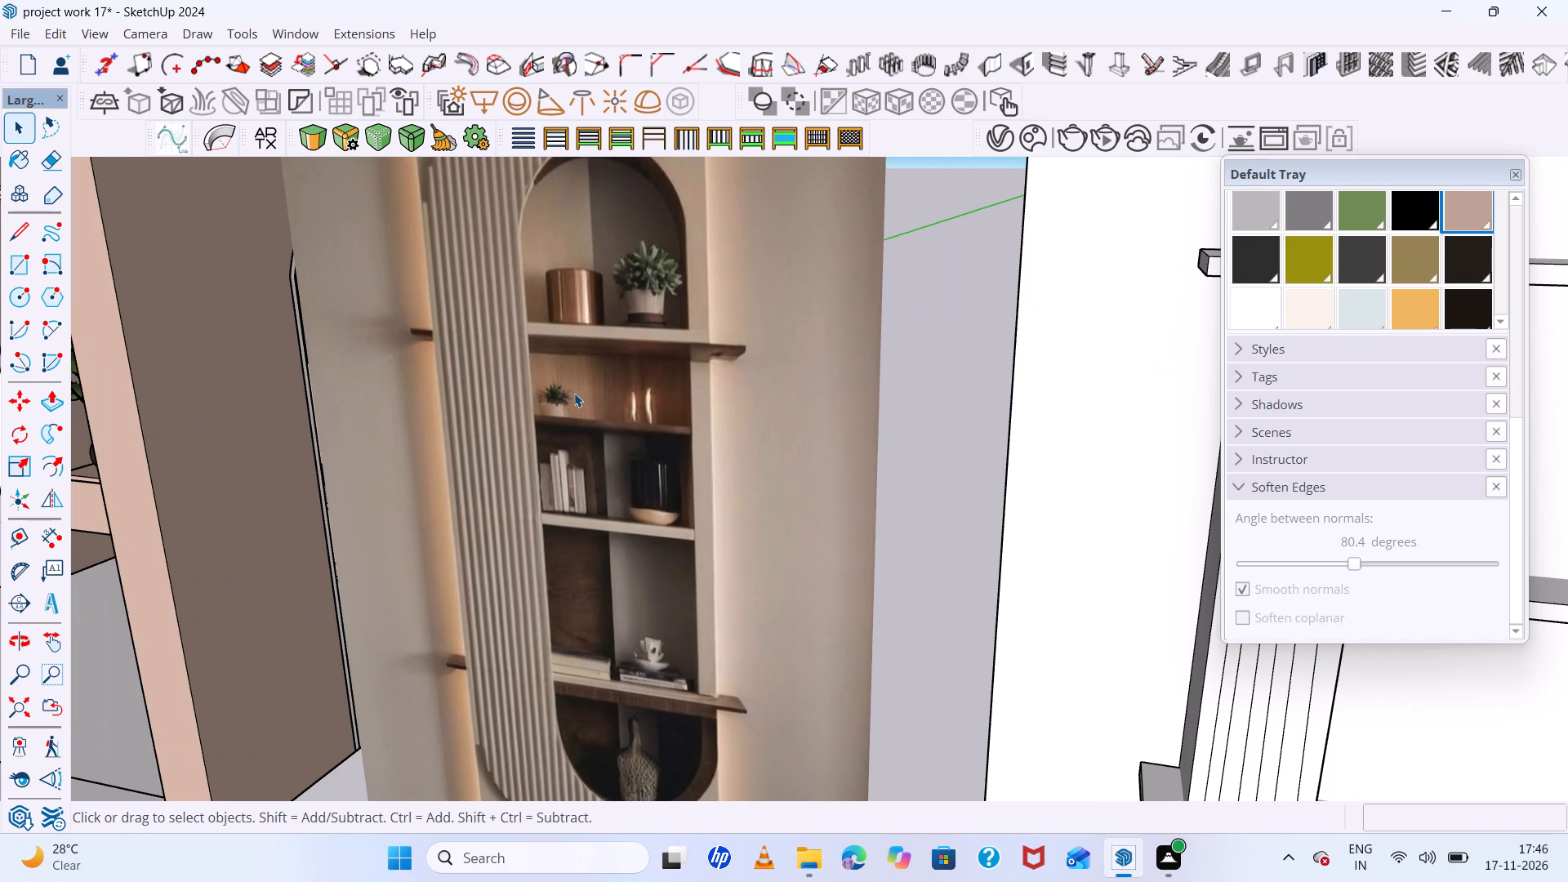
scroll(572, 393, down, 20)
scroll(572, 393, down, 1)
middle_drag(579, 470, 603, 555)
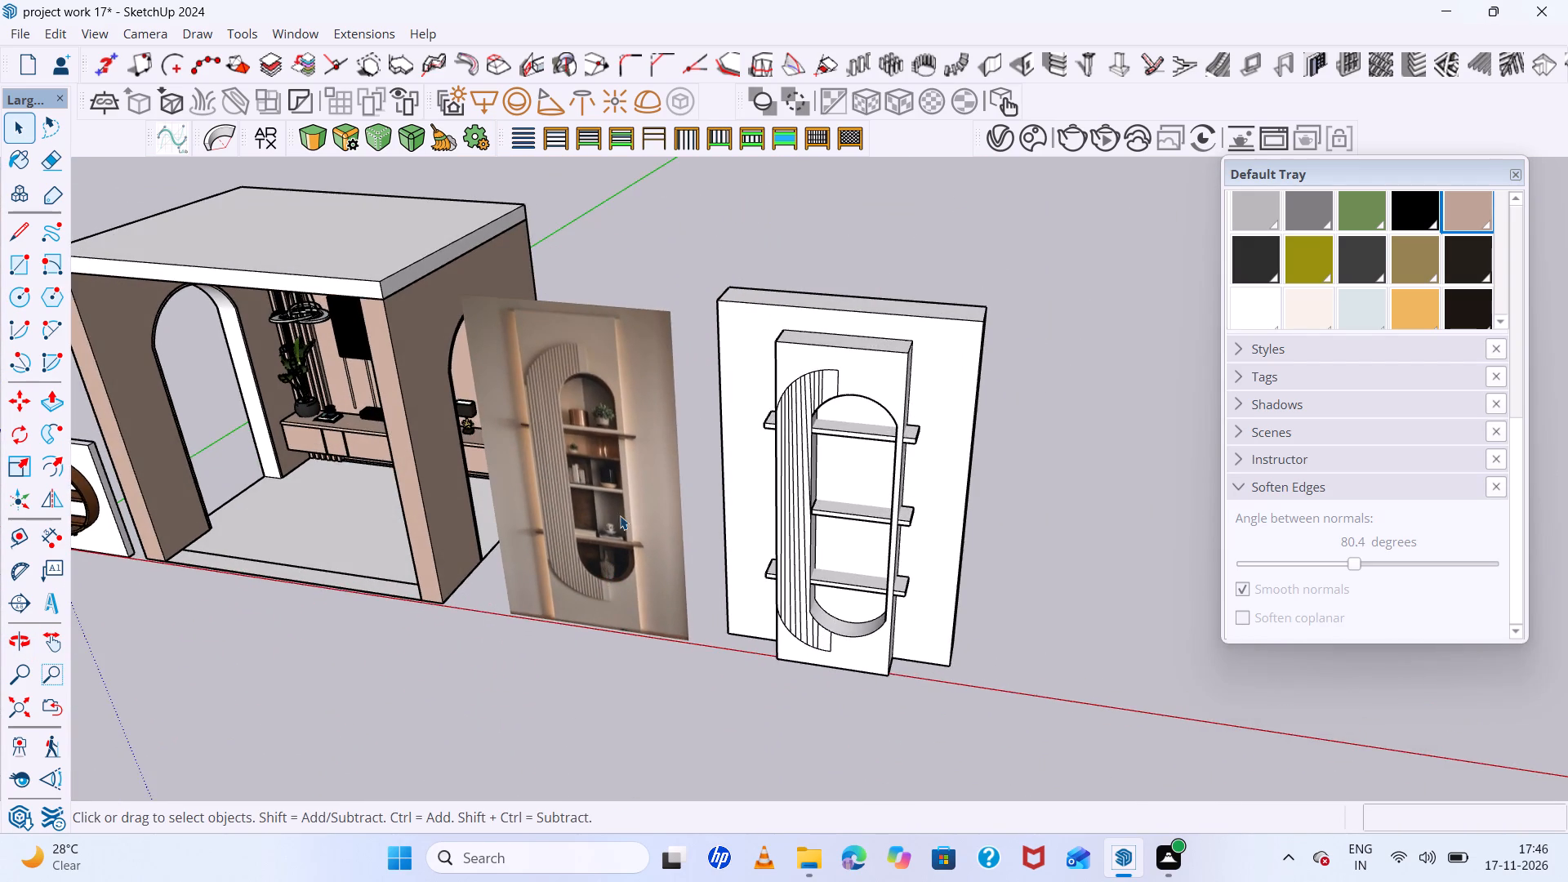
scroll(619, 507, up, 14)
scroll(626, 483, down, 13)
scroll(911, 537, up, 2)
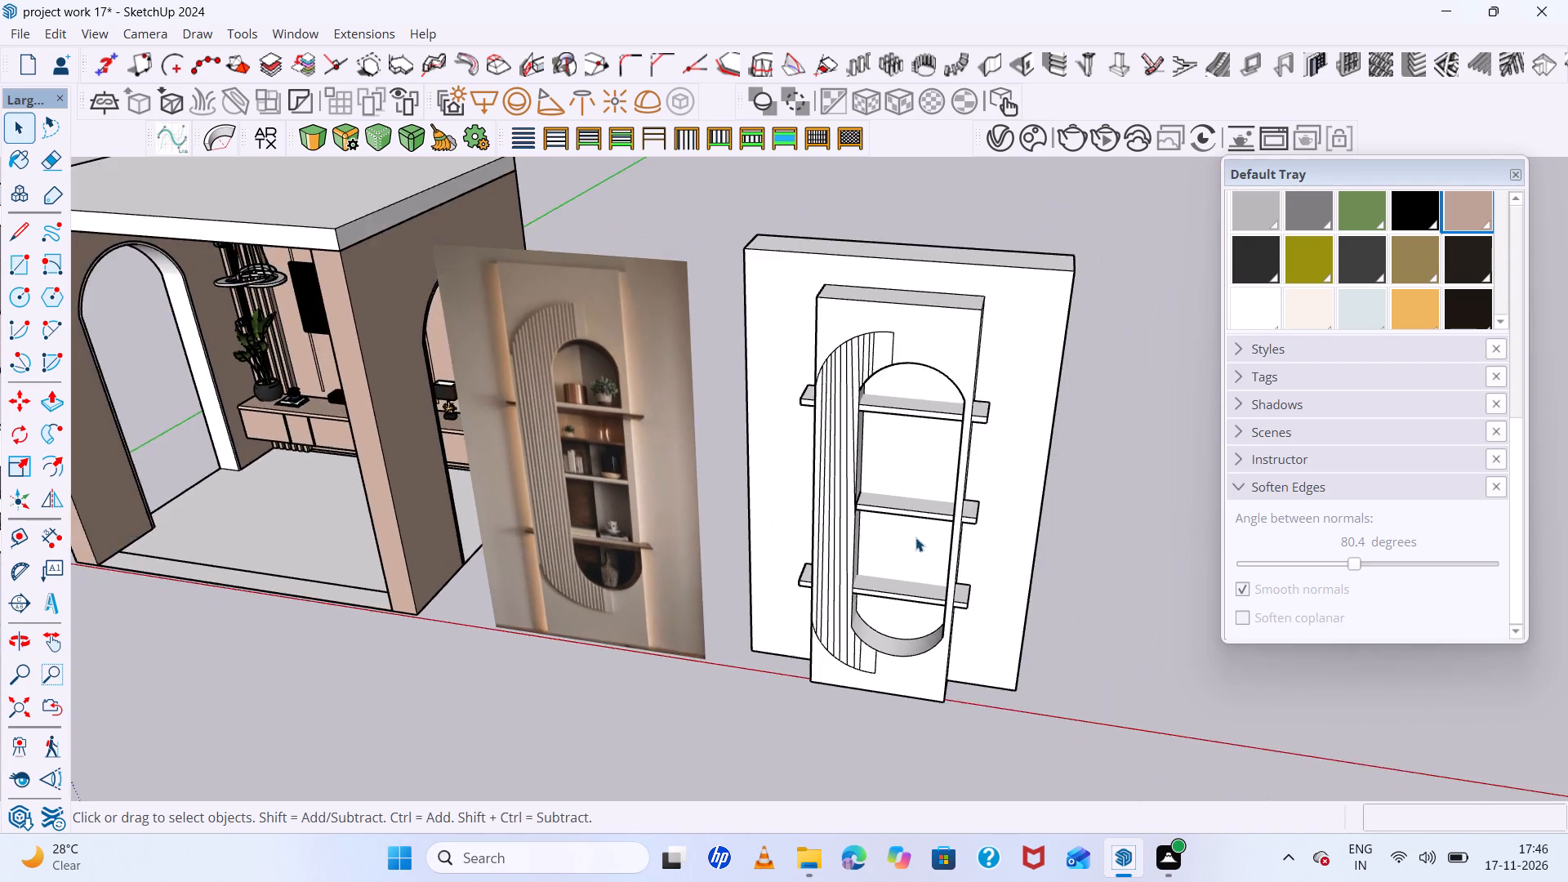
Copy the niche's middle shelf upward by about 1' 3", placing the copy between the middle and top shelves.
scroll(915, 537, up, 5)
click(924, 494)
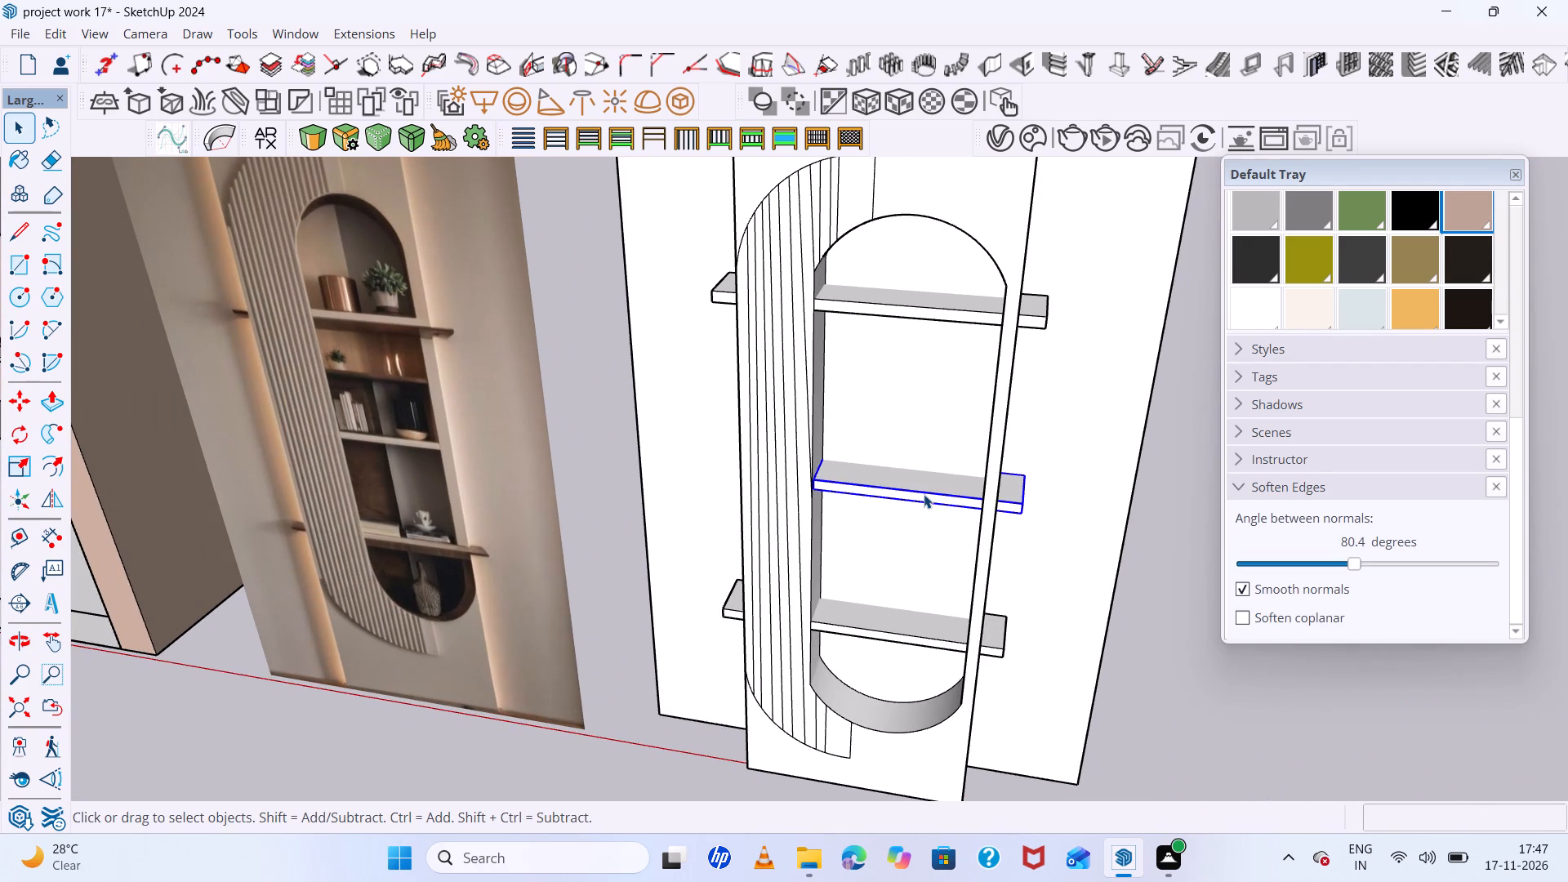
key(m)
scroll(816, 488, up, 6)
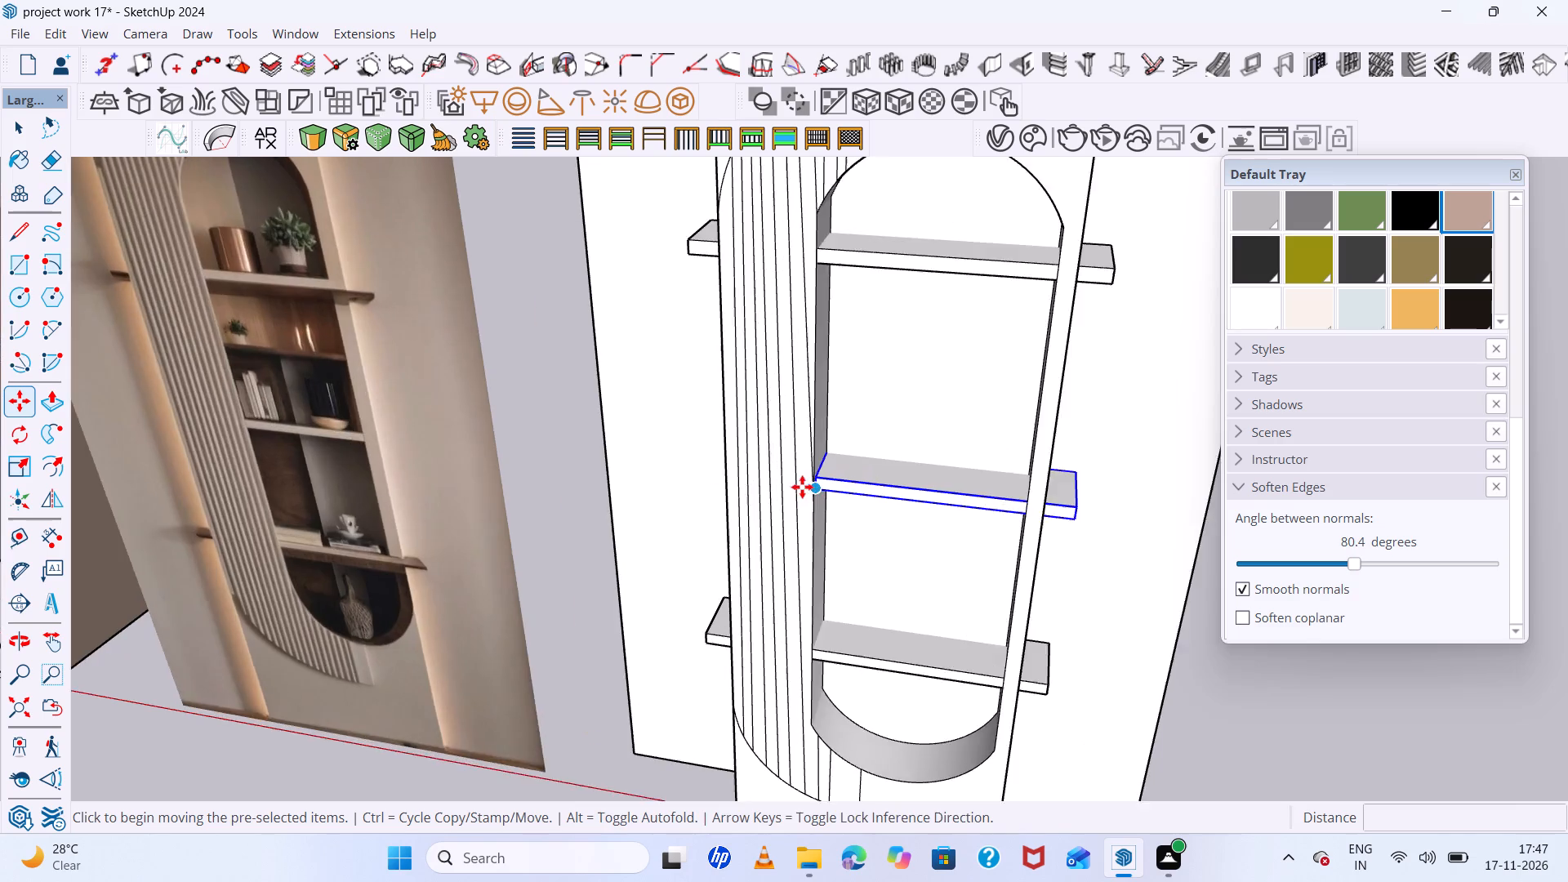
scroll(807, 485, up, 13)
click(822, 461)
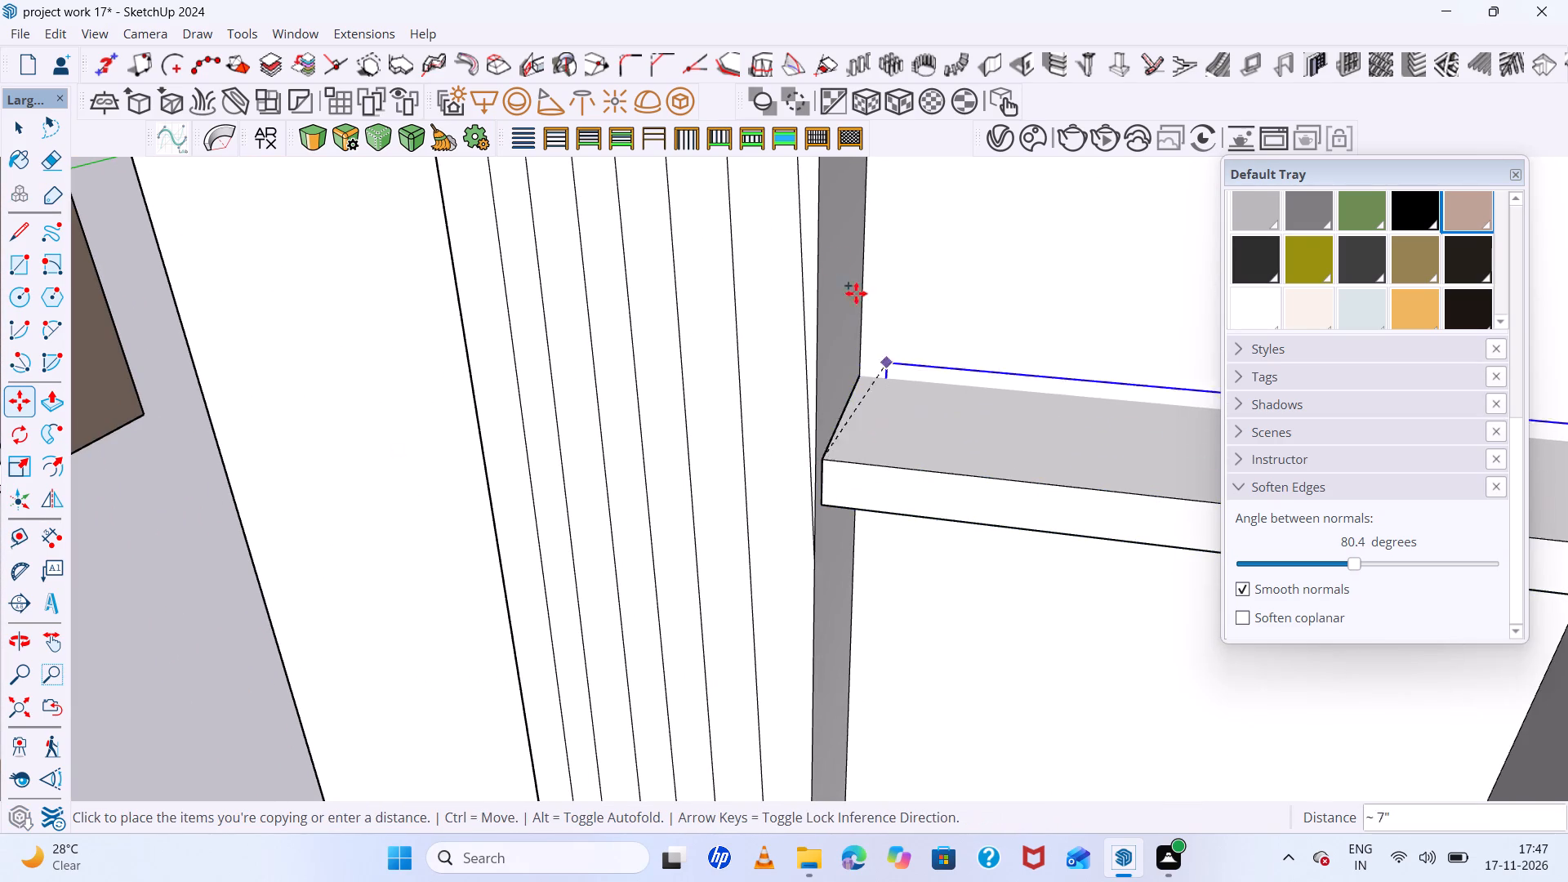
scroll(777, 282, down, 5)
scroll(816, 264, up, 3)
scroll(817, 266, down, 13)
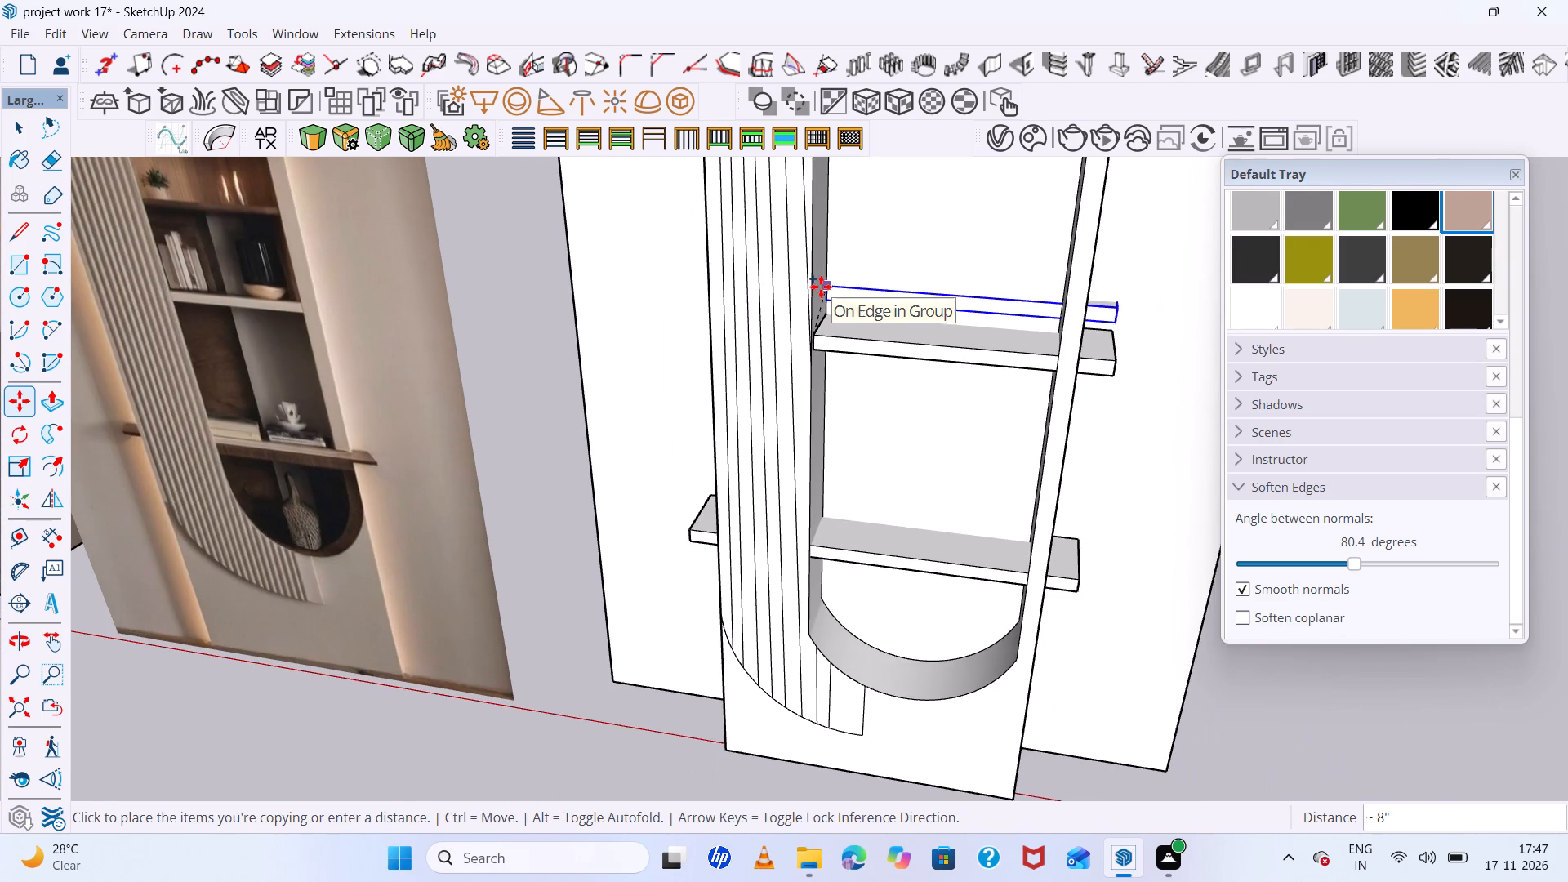
scroll(821, 287, down, 14)
scroll(823, 241, up, 2)
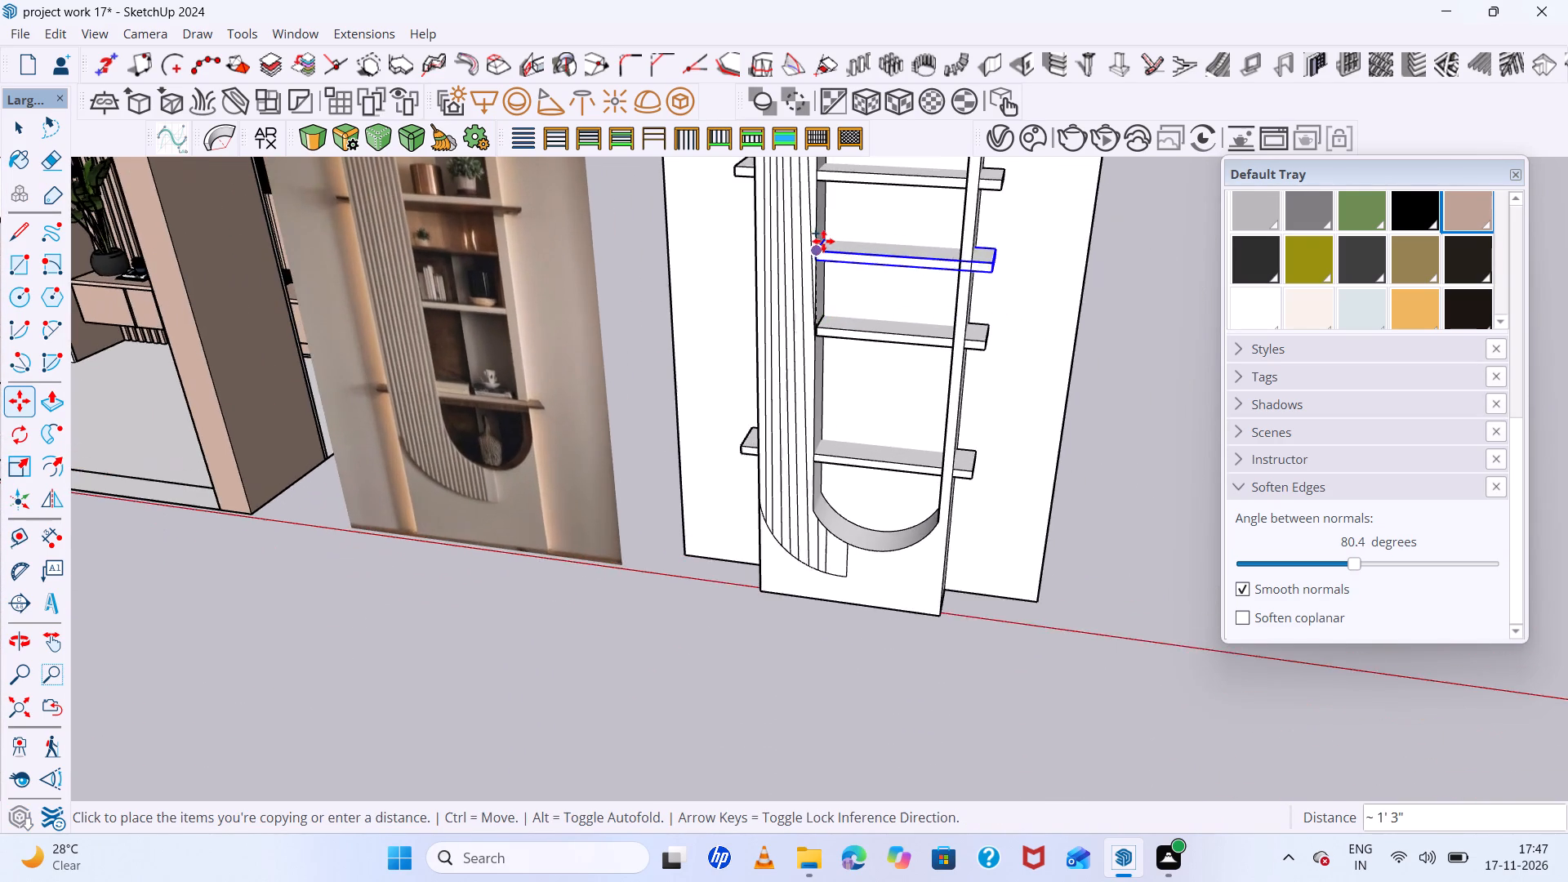
scroll(828, 237, up, 5)
click(812, 248)
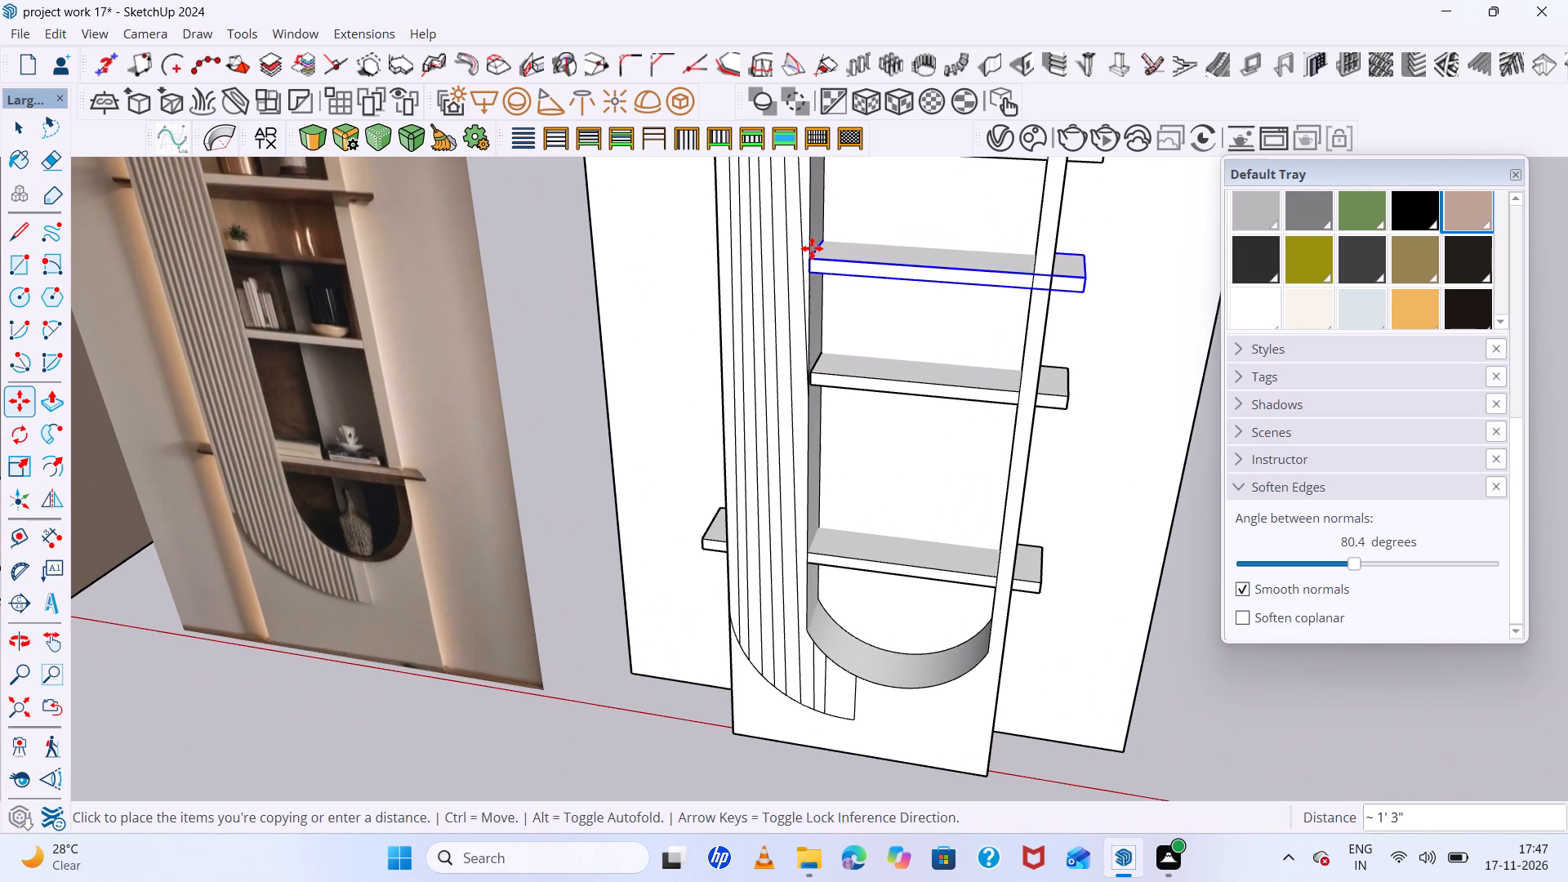
scroll(844, 287, down, 1)
middle_drag(742, 286, 547, 286)
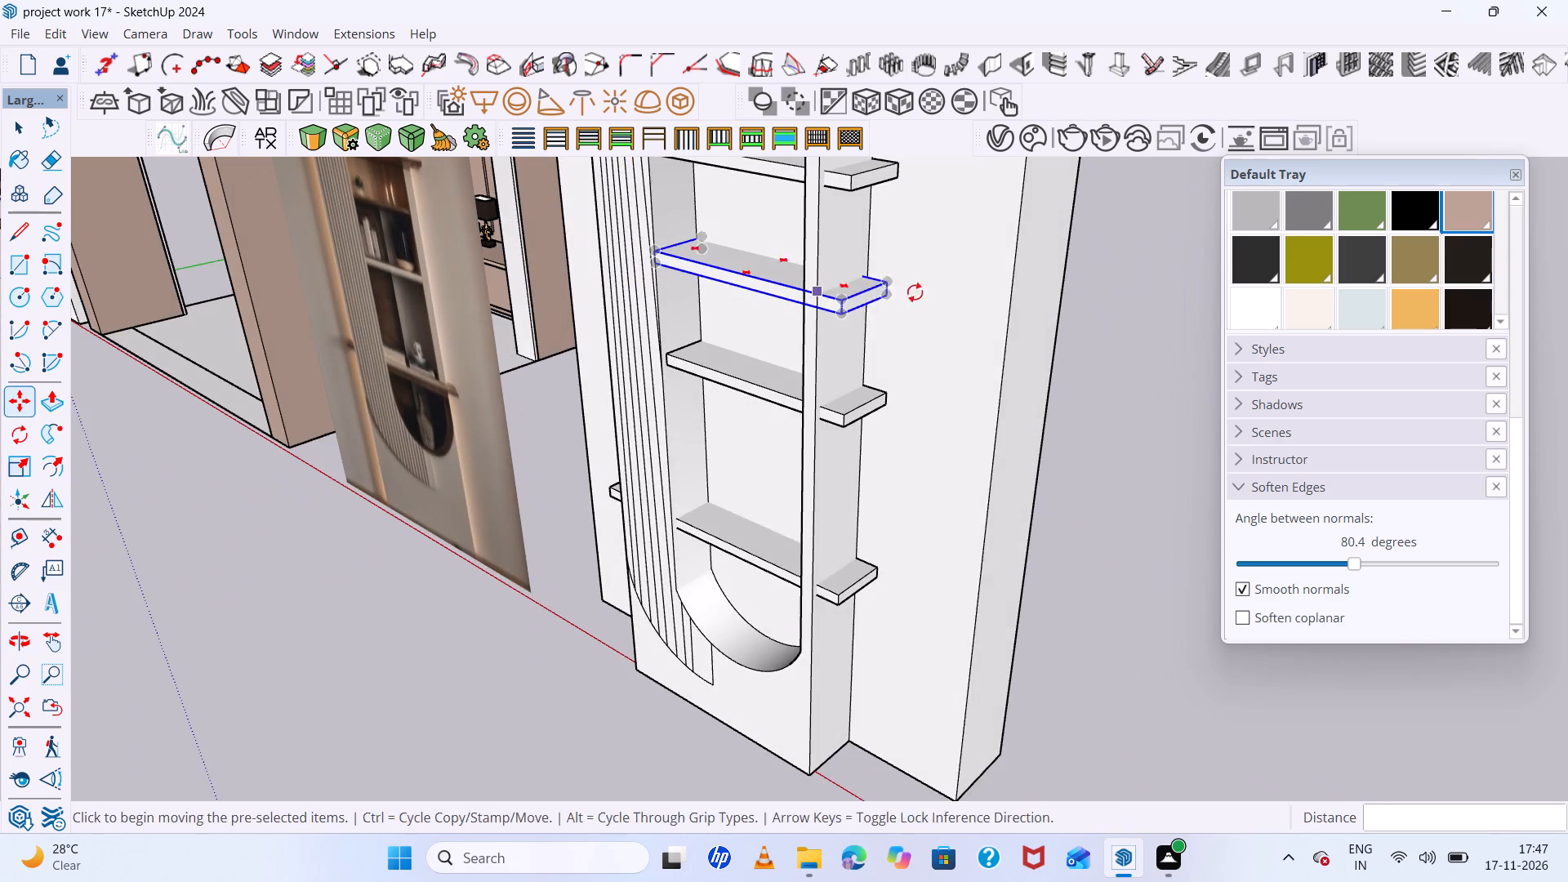
Open the newly copied niche shelf and push its protruding end face in by about 4".
key(space)
scroll(924, 293, up, 6)
click(815, 287)
click(817, 296)
click(817, 296)
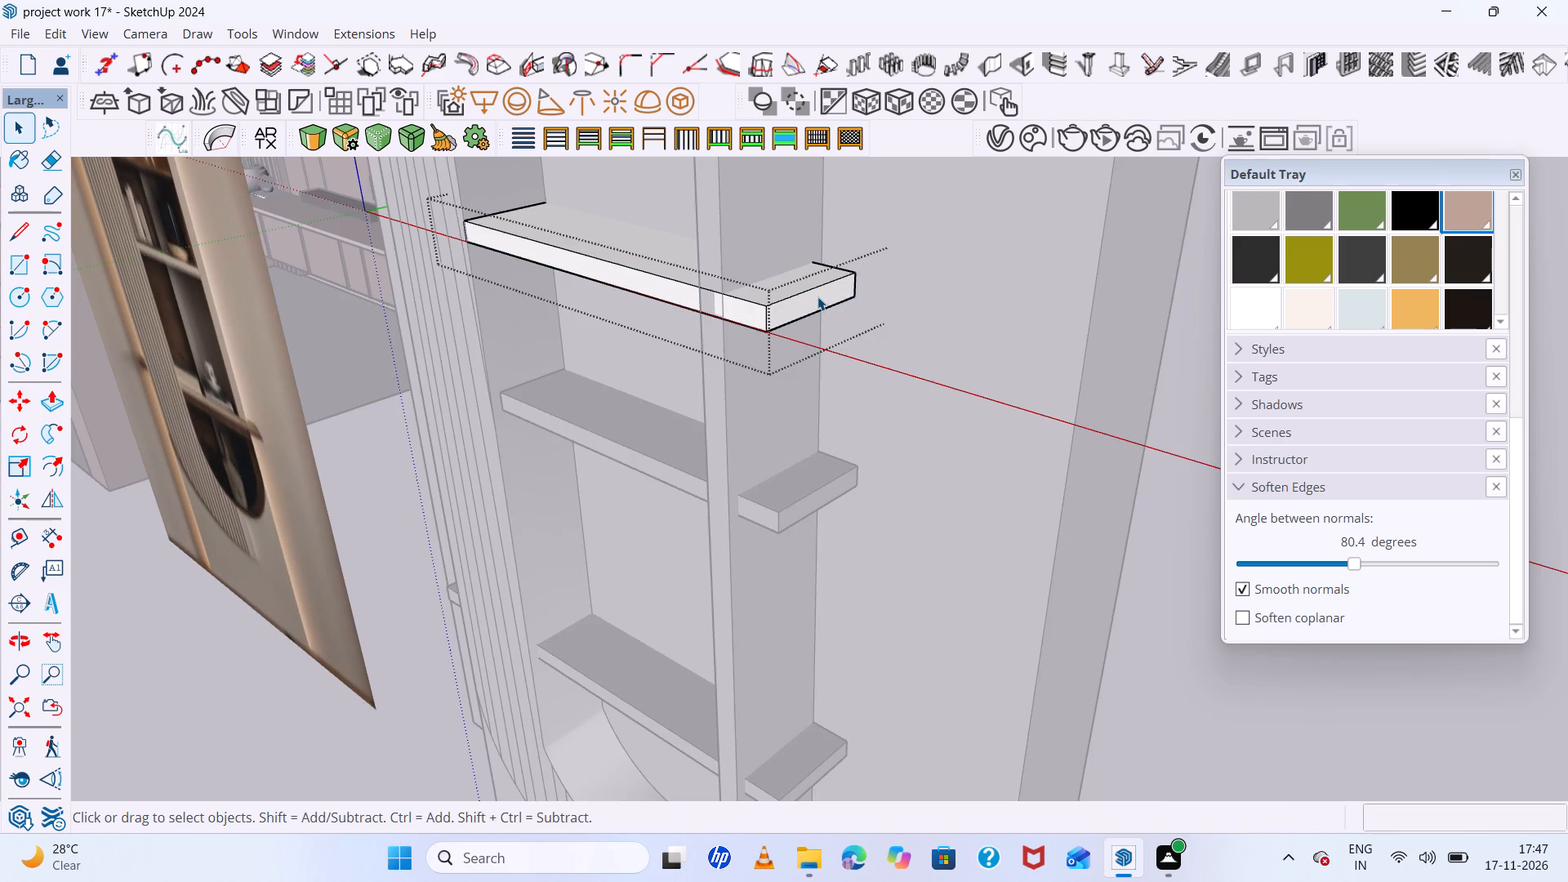
click(818, 296)
key(p)
click(817, 285)
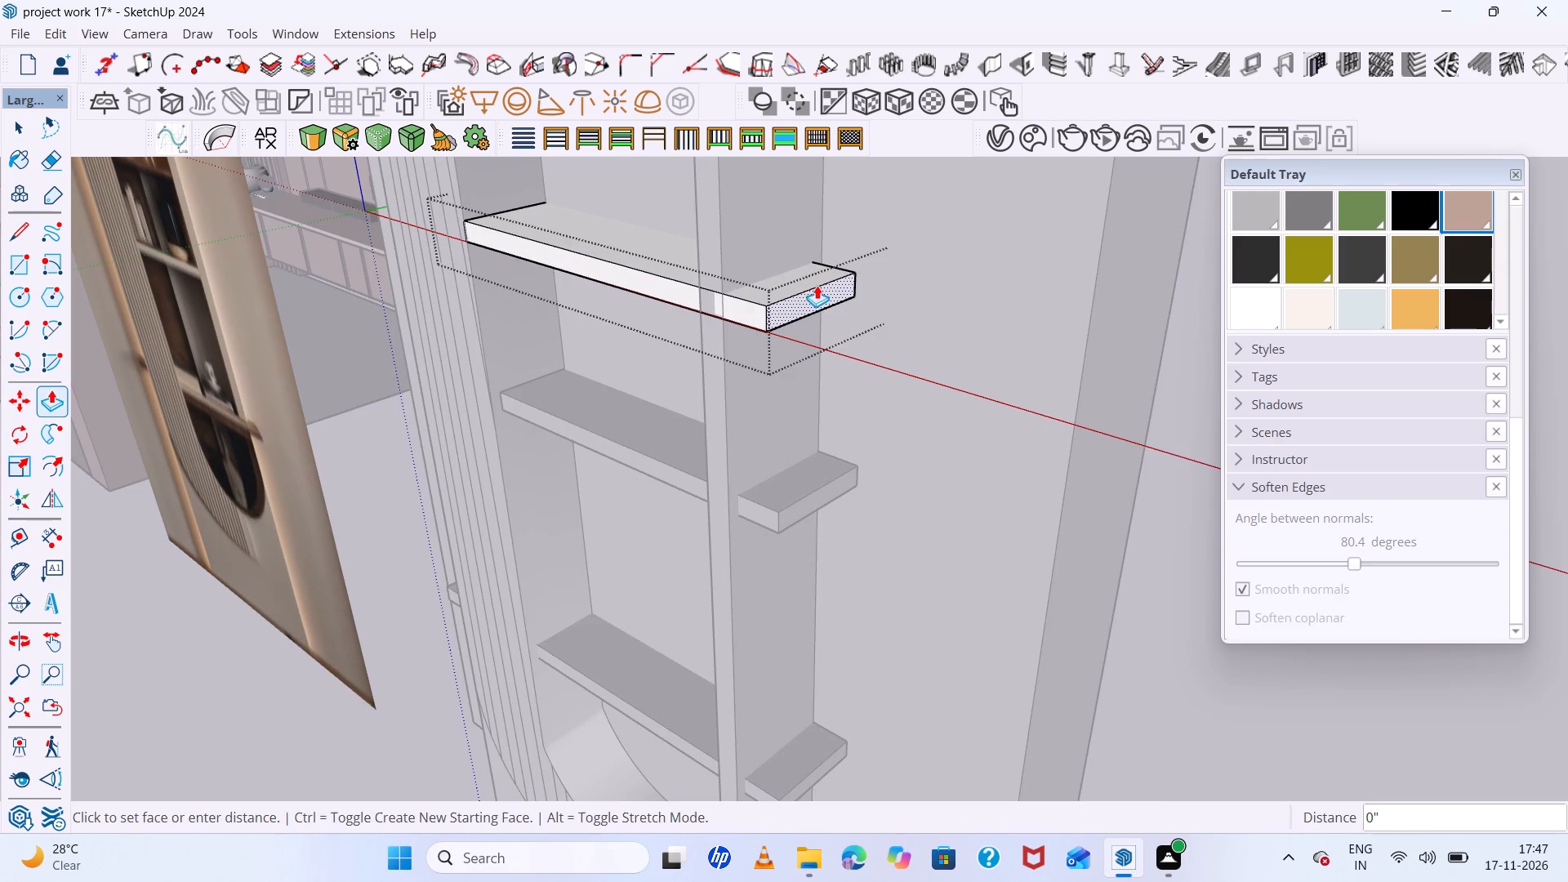
click(728, 307)
scroll(728, 307, down, 6)
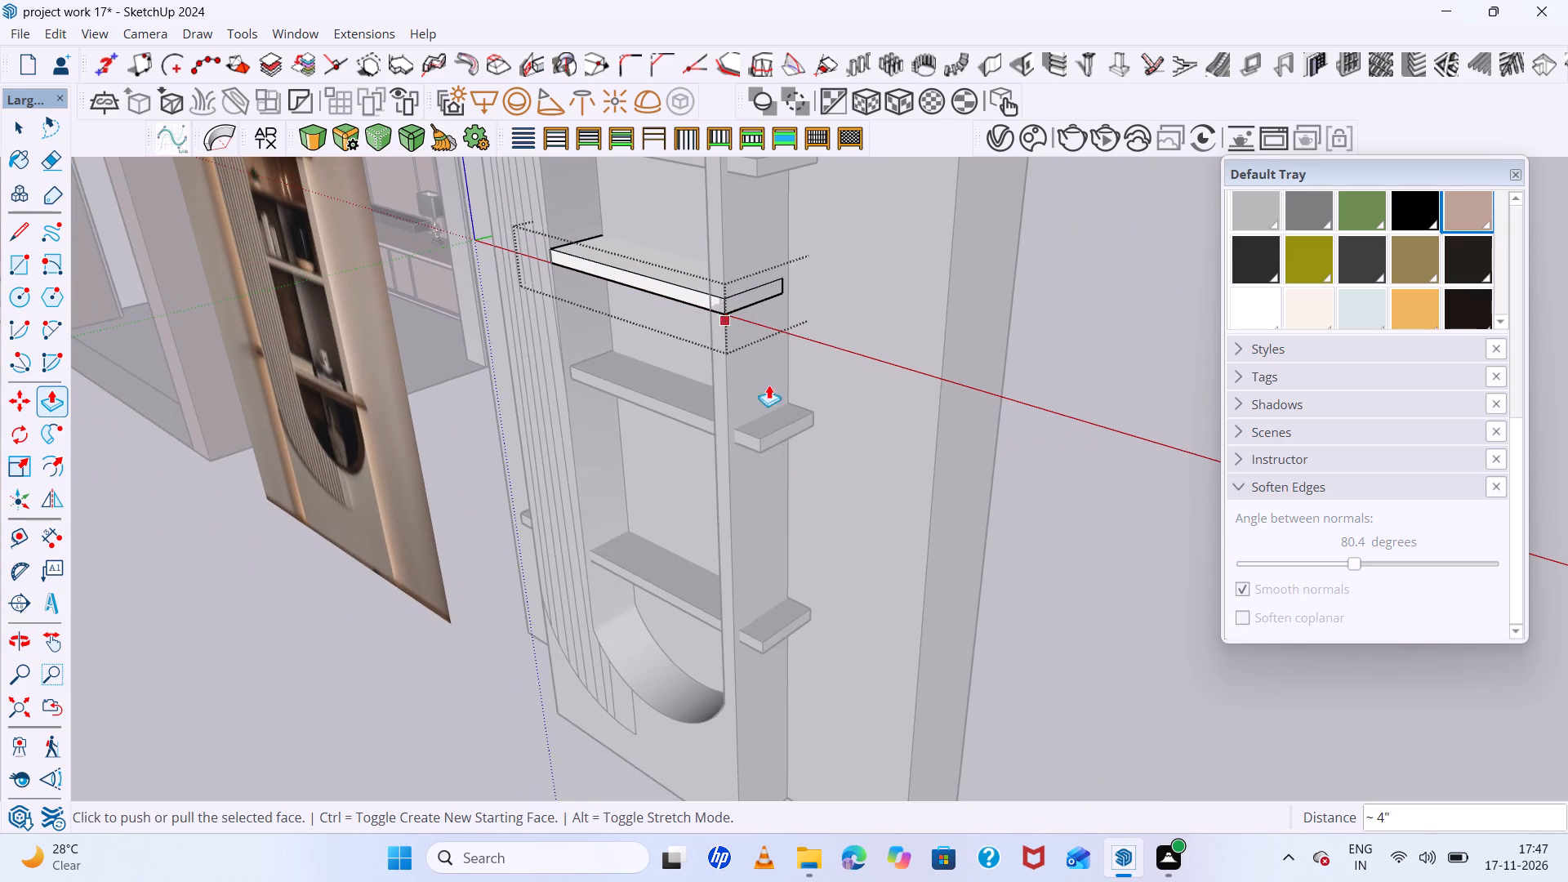
Push the copied shelf's front face back 4", and pull it forward again by 2" inside the niche.
key(space)
scroll(721, 320, up, 6)
click(685, 287)
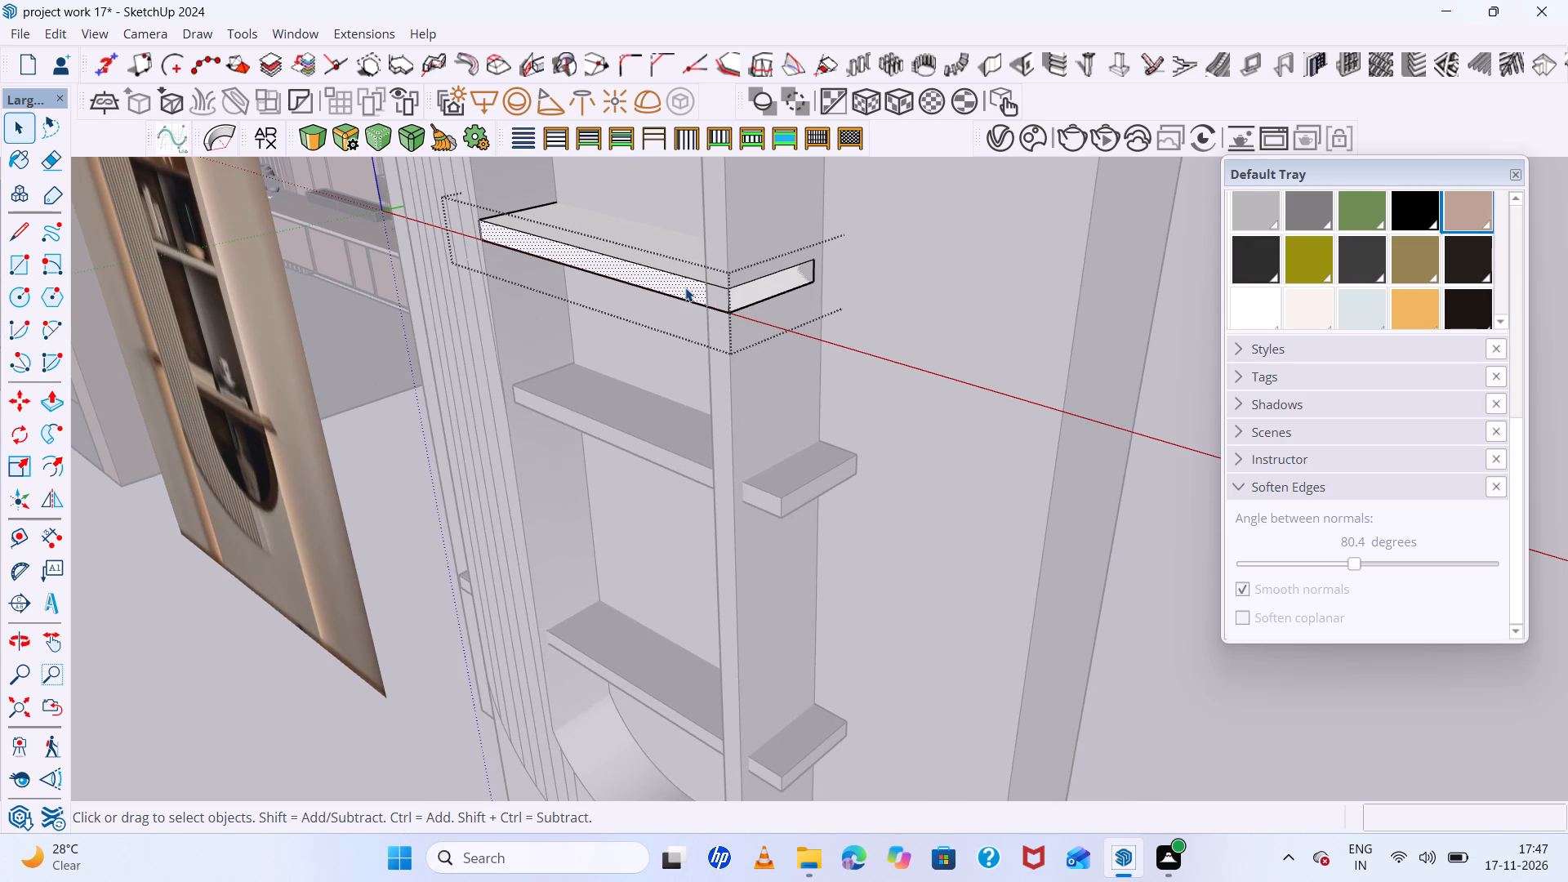
key(p)
click(685, 287)
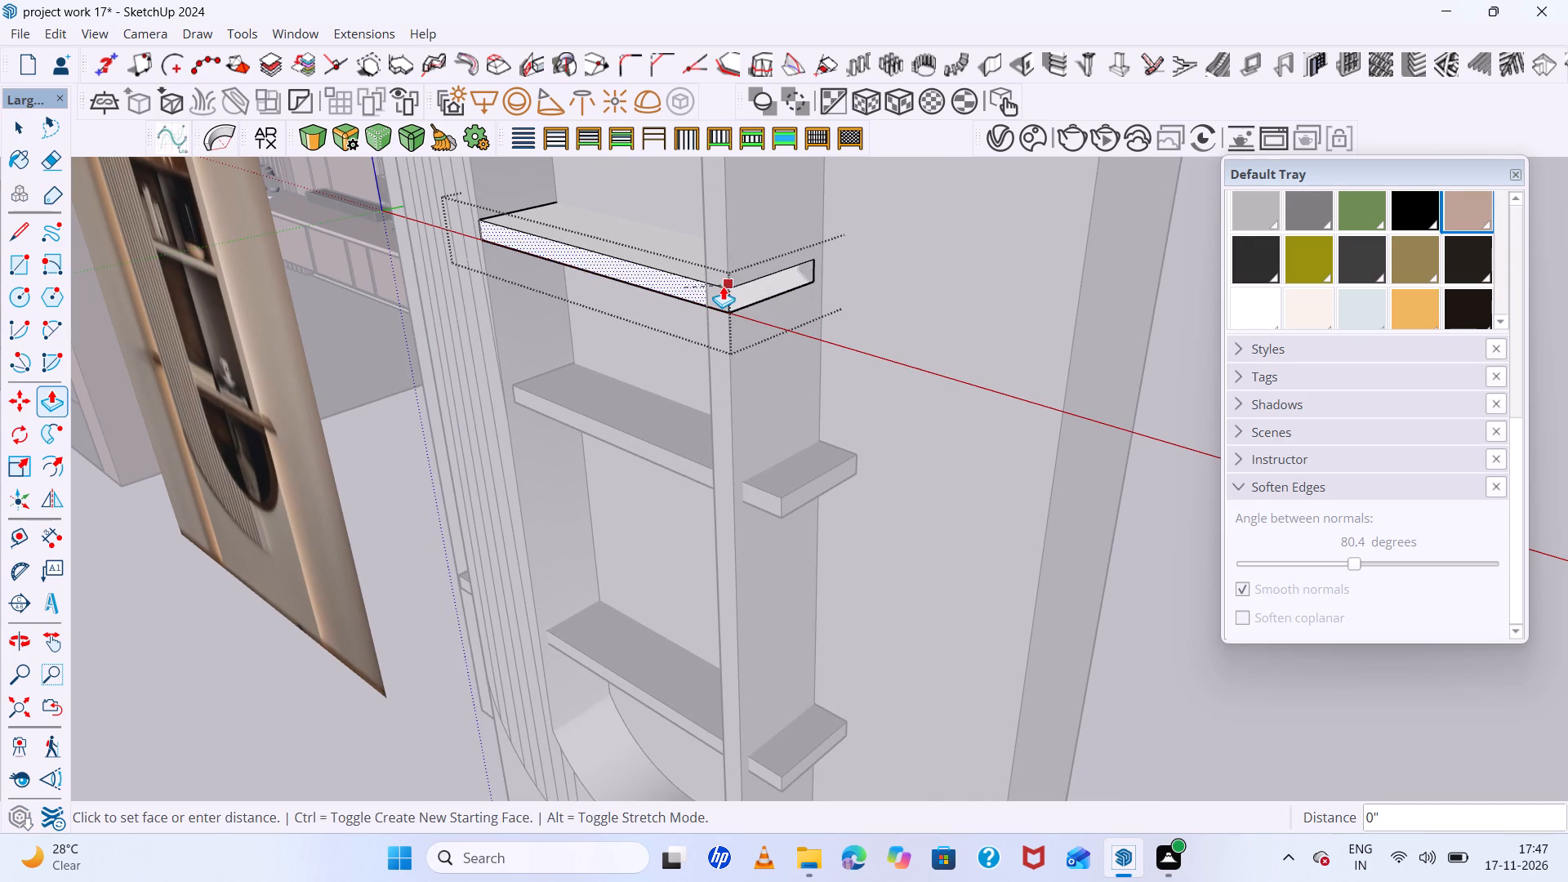
click(737, 303)
scroll(626, 269, up, 5)
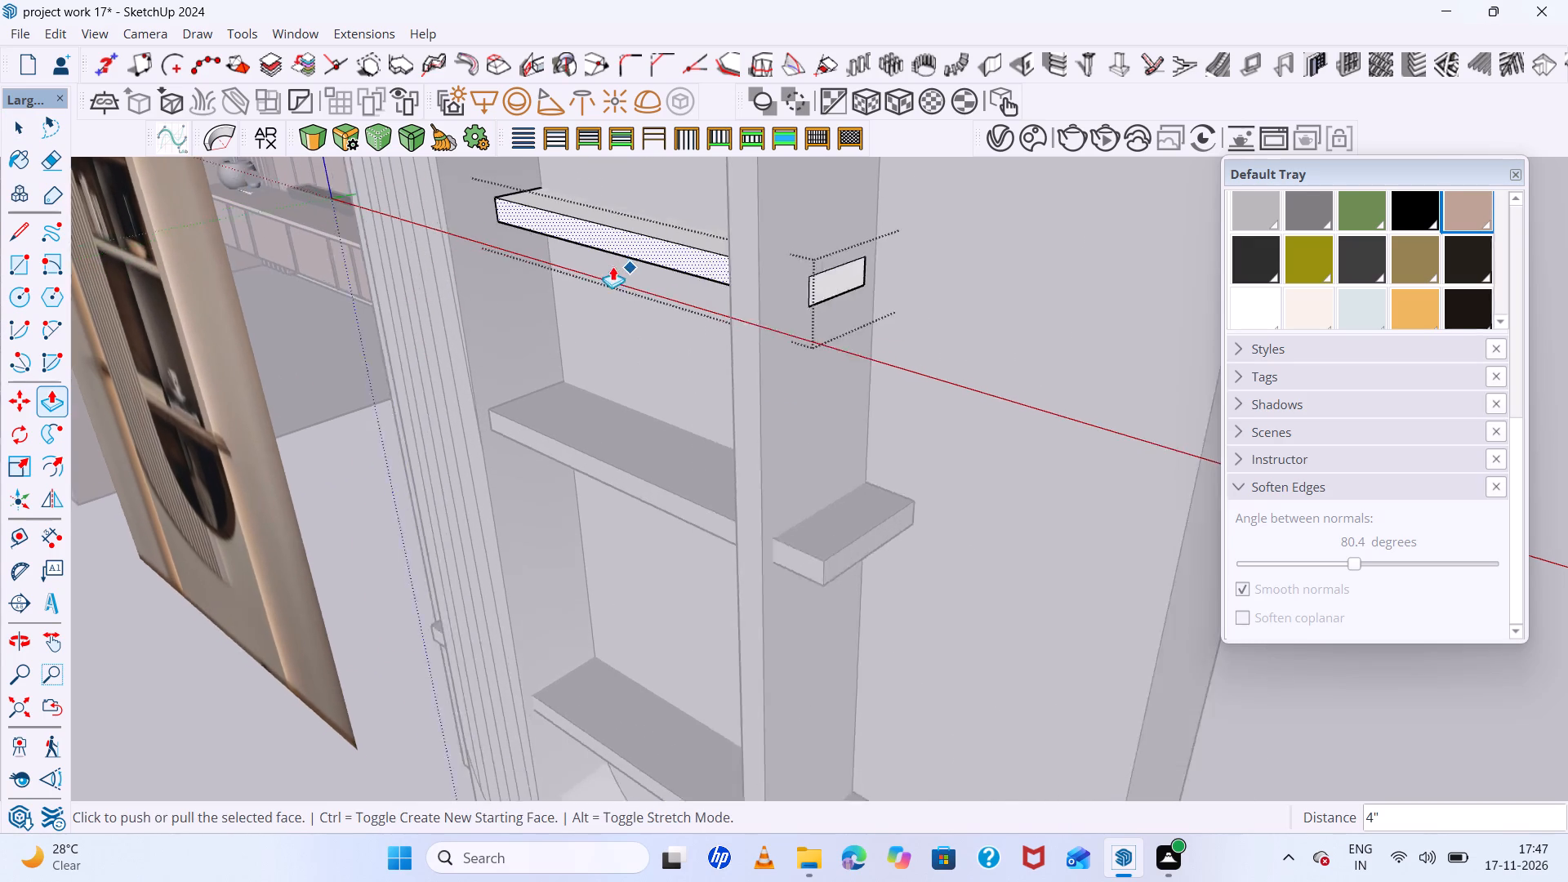
scroll(612, 266, up, 2)
middle_drag(582, 264, 1097, 463)
scroll(849, 465, up, 5)
middle_drag(804, 417, 795, 387)
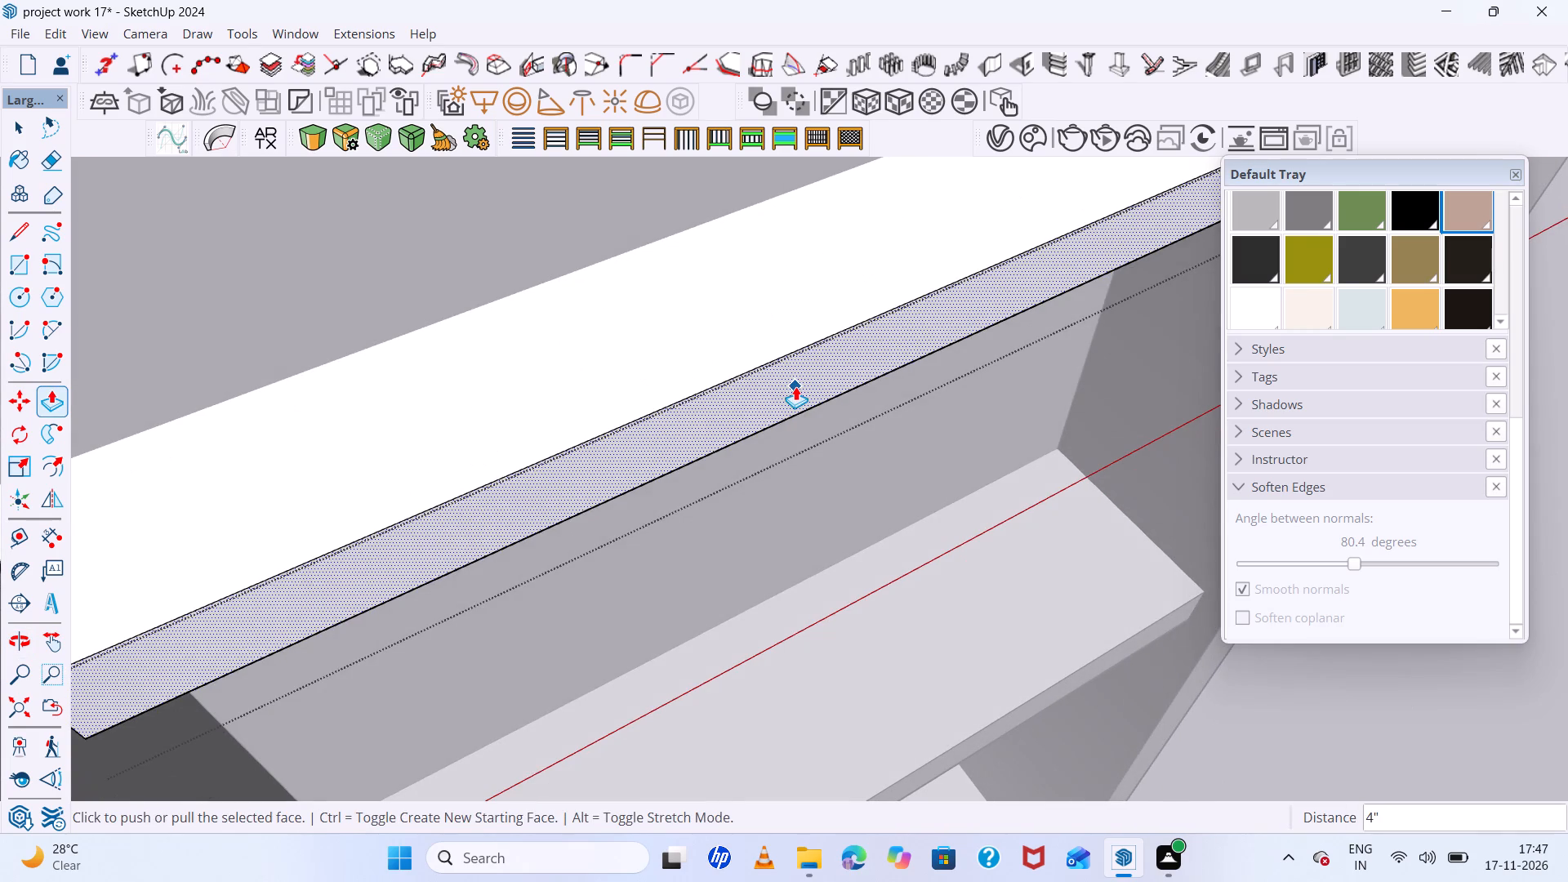
click(795, 385)
scroll(845, 434, down, 8)
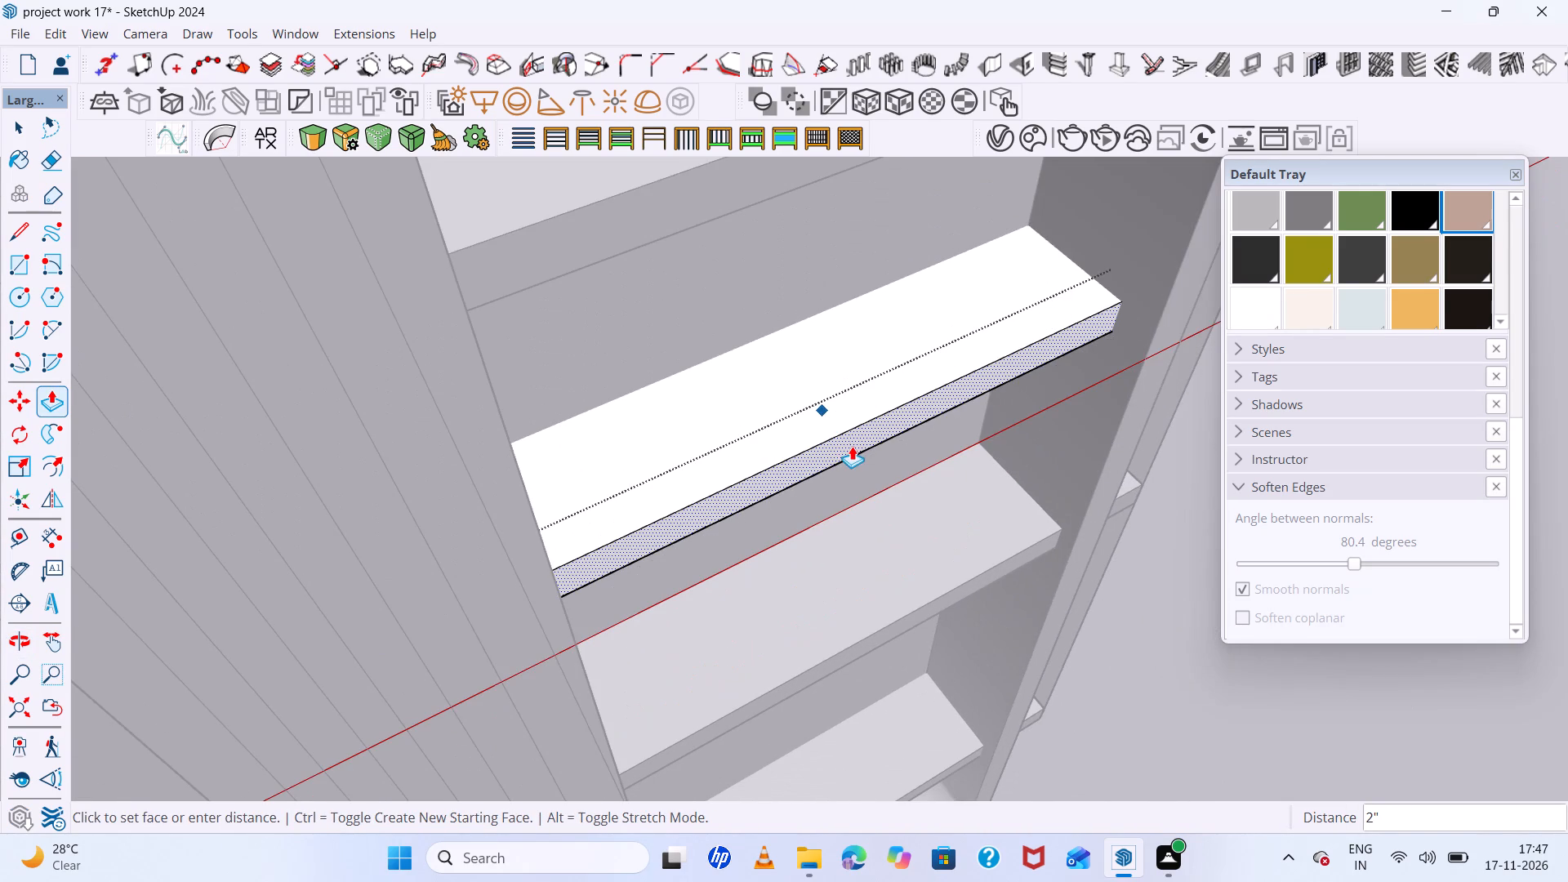
click(853, 452)
Push the copied shelf's leftover end face in by 2" so nothing projects past the niche panel's side.
scroll(774, 417, down, 7)
middle_drag(1093, 520, 598, 439)
scroll(870, 416, up, 7)
key(space)
click(939, 460)
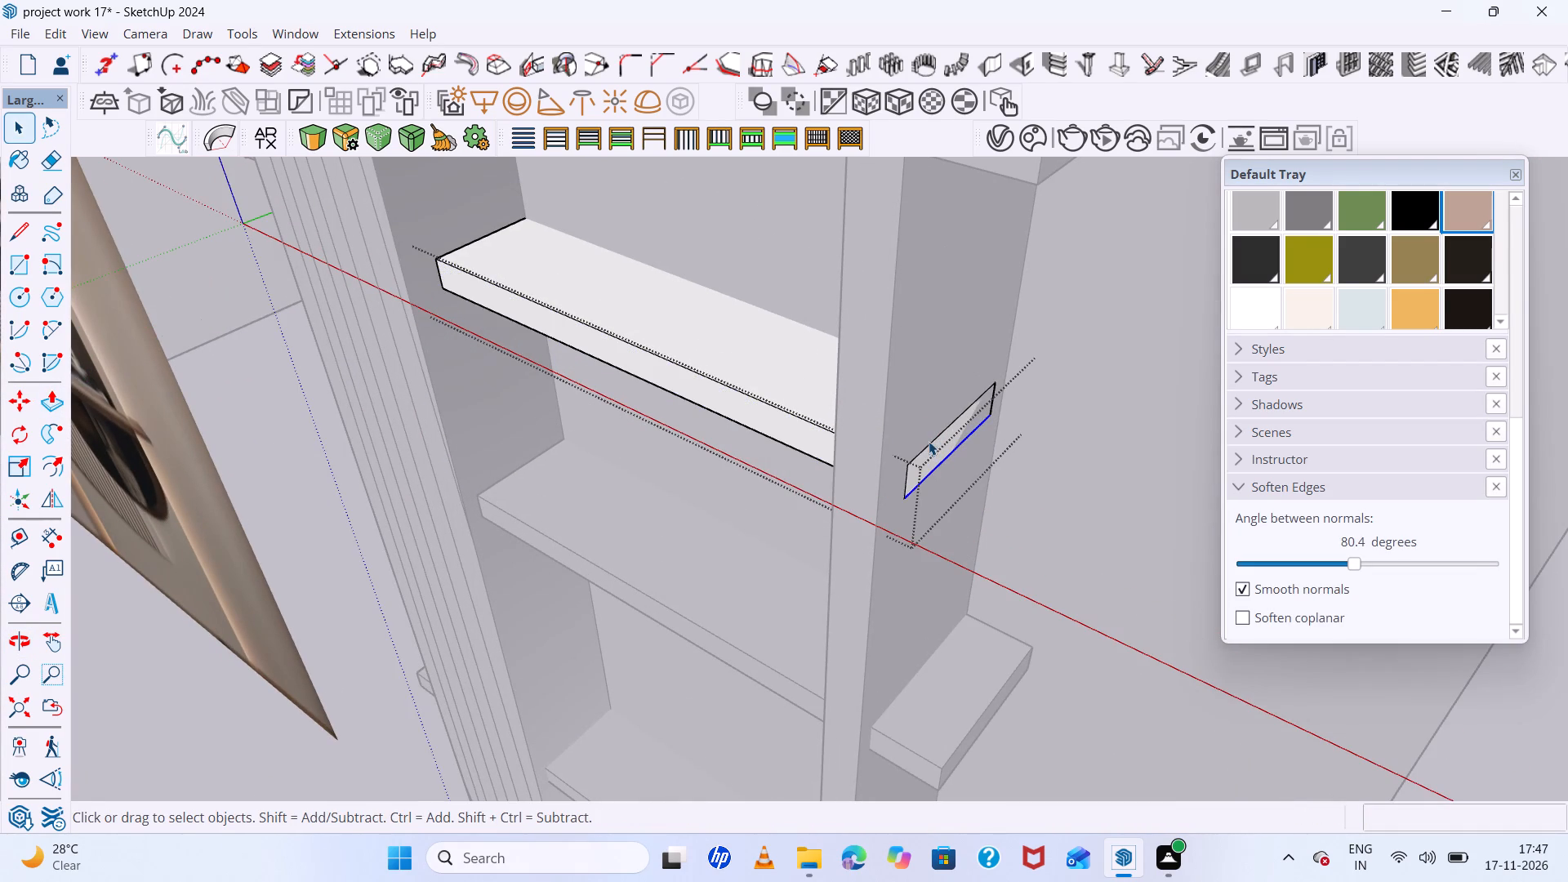
click(933, 453)
key(p)
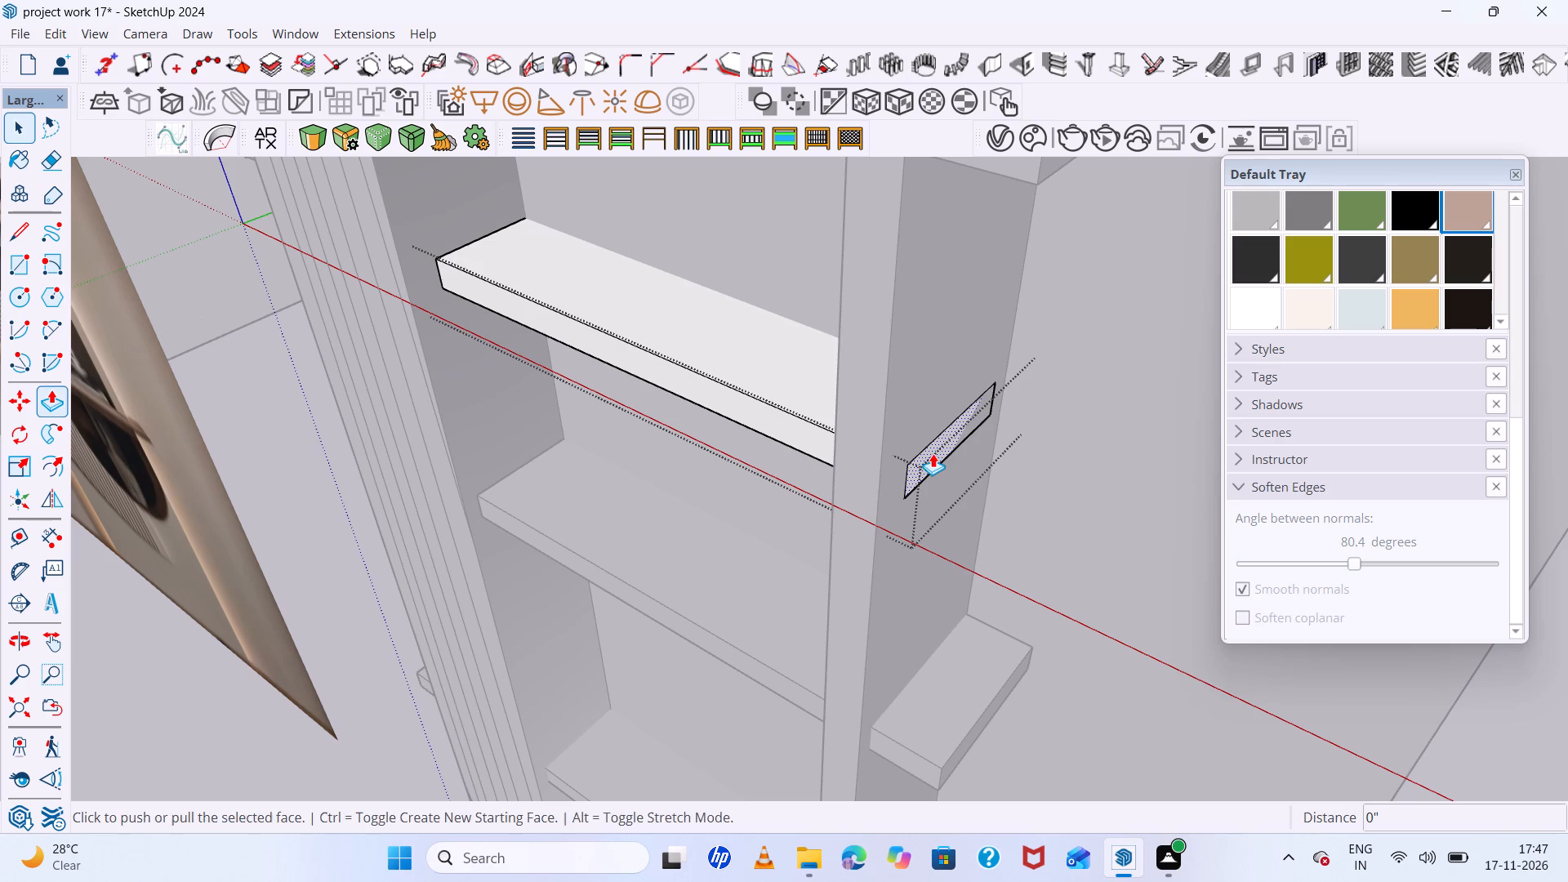
click(933, 453)
click(839, 464)
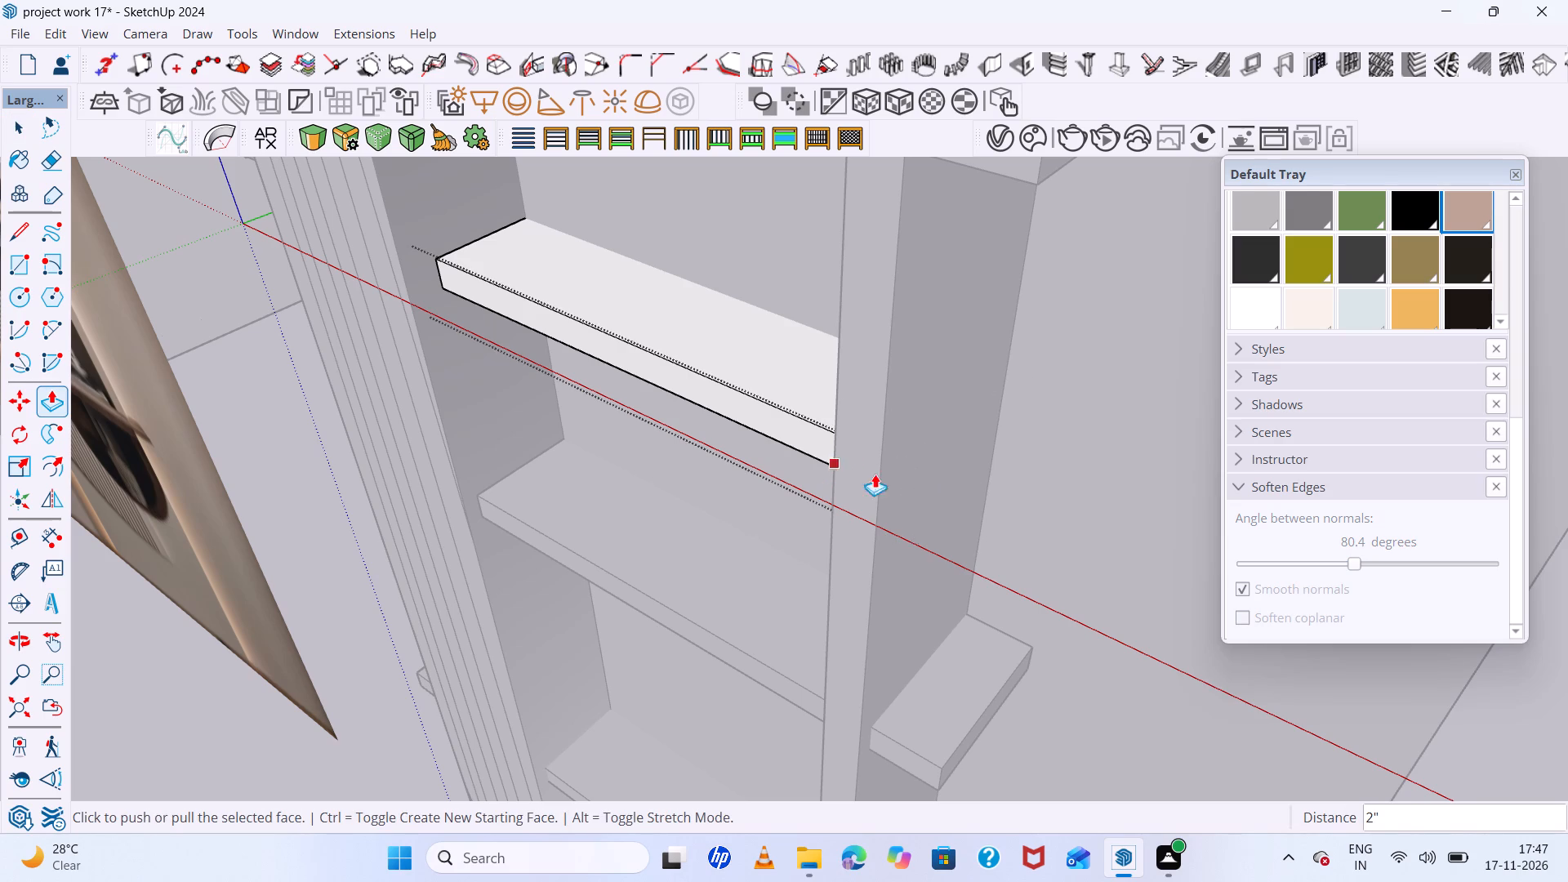
Open the middle niche shelf below, push its protruding end face in by about 6" to the niche edge, and leave the group.
scroll(922, 482, down, 14)
middle_drag(938, 510, 964, 361)
scroll(986, 484, up, 7)
scroll(958, 403, up, 4)
key(space)
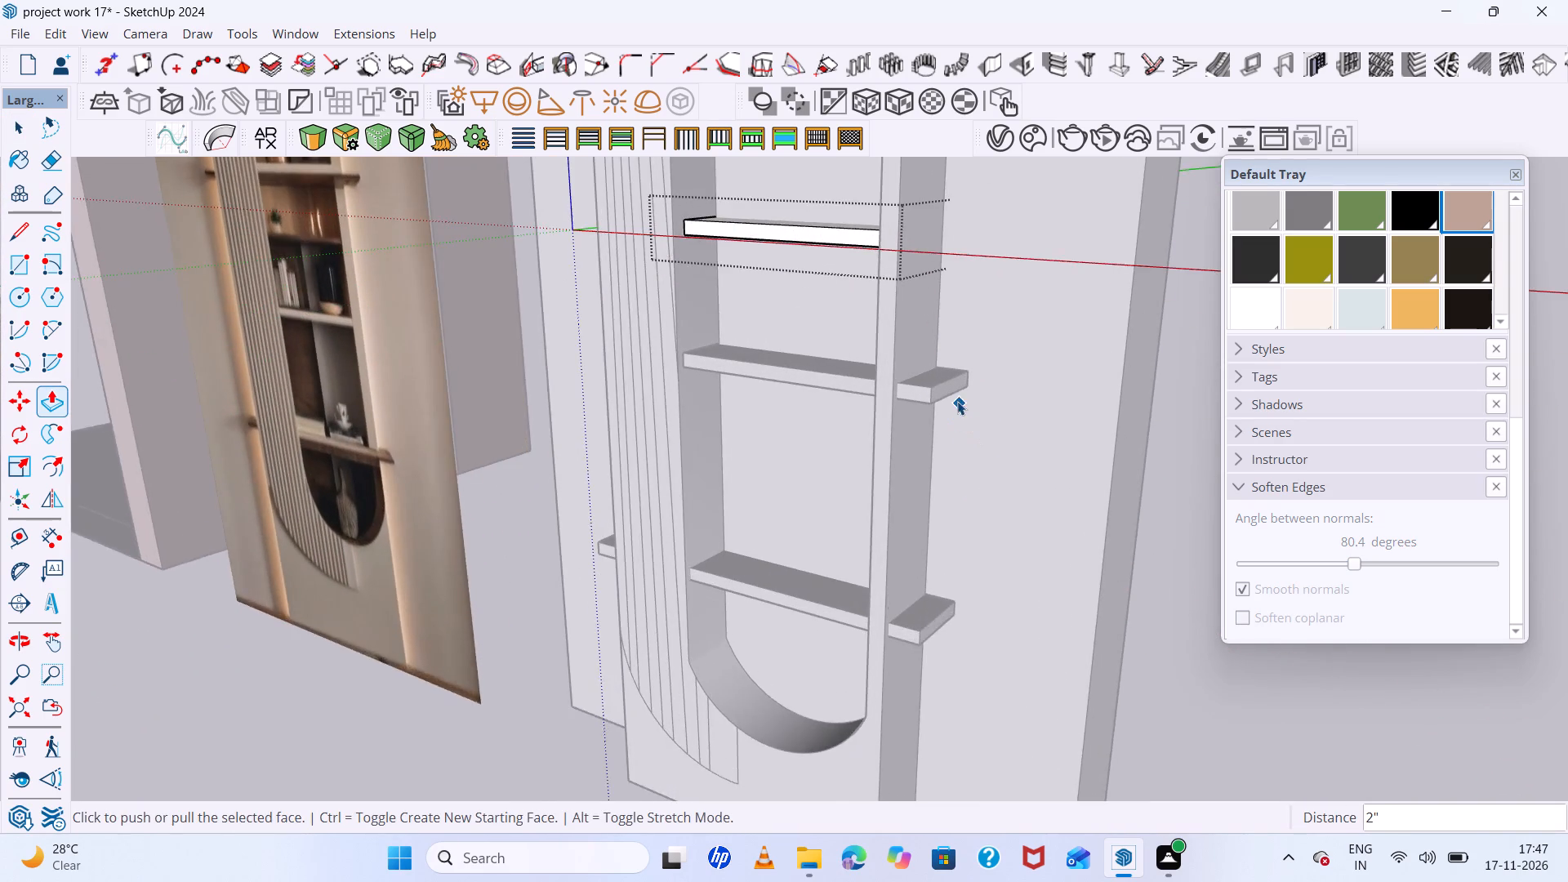
scroll(957, 401, up, 2)
double_click(929, 381)
click(931, 385)
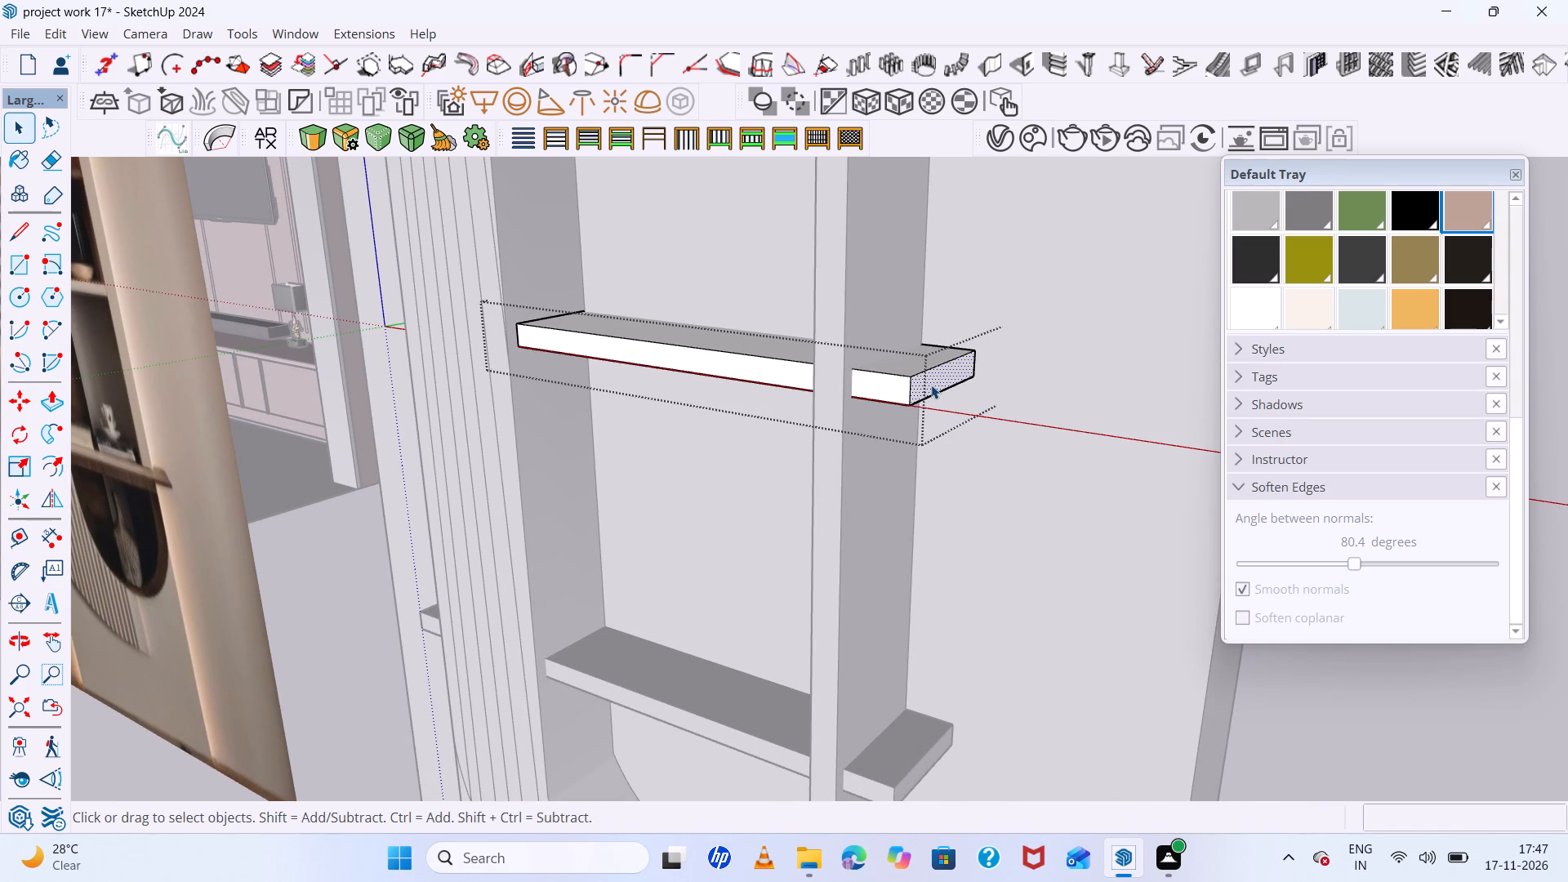
key(p)
click(931, 385)
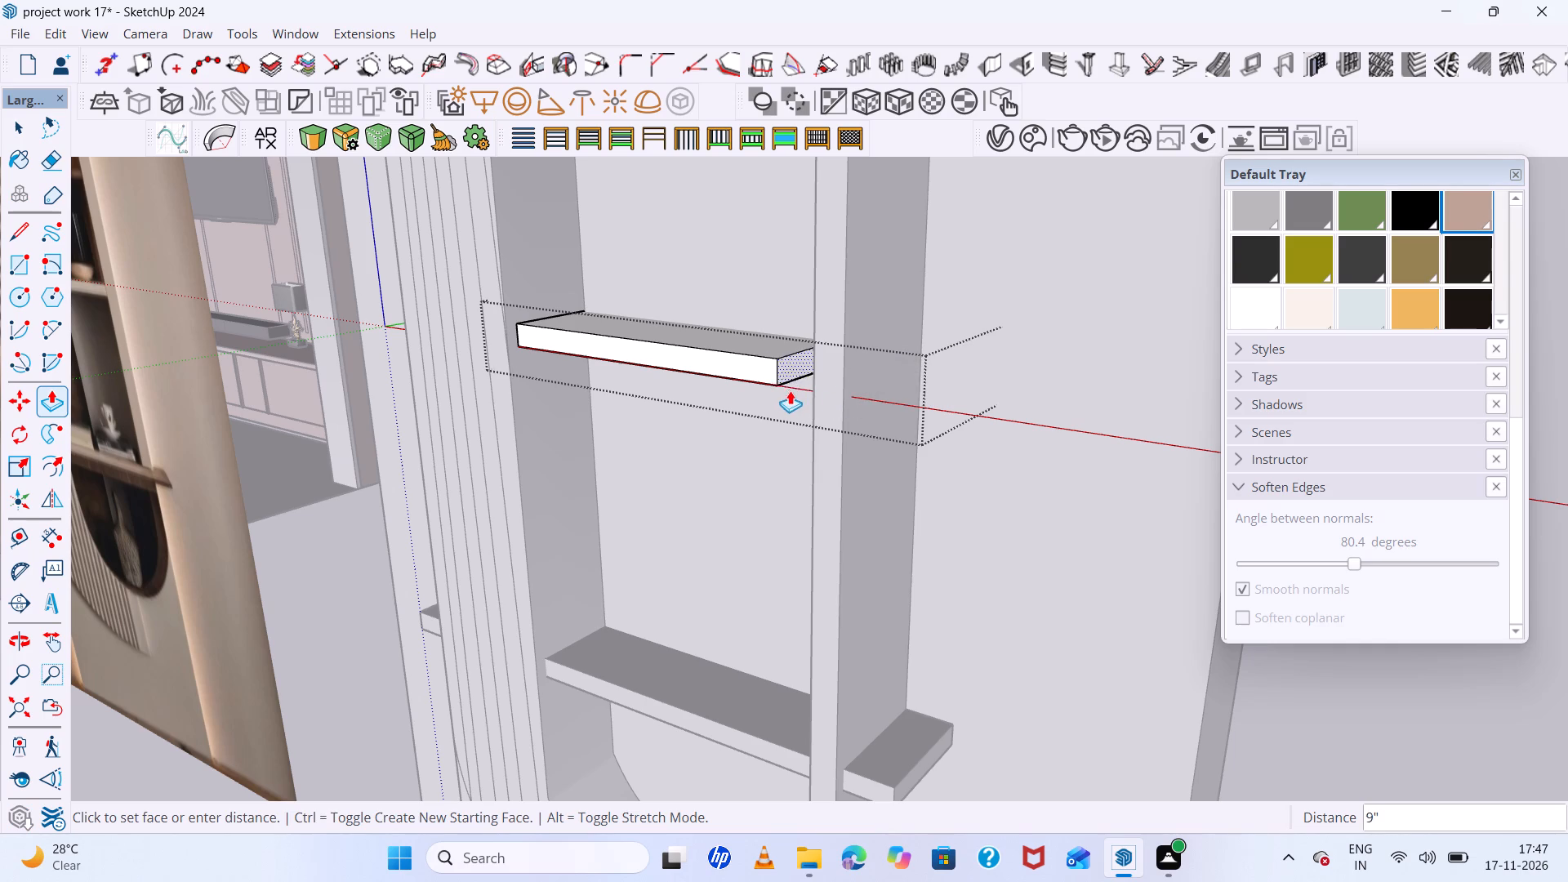
click(817, 389)
scroll(821, 390, down, 12)
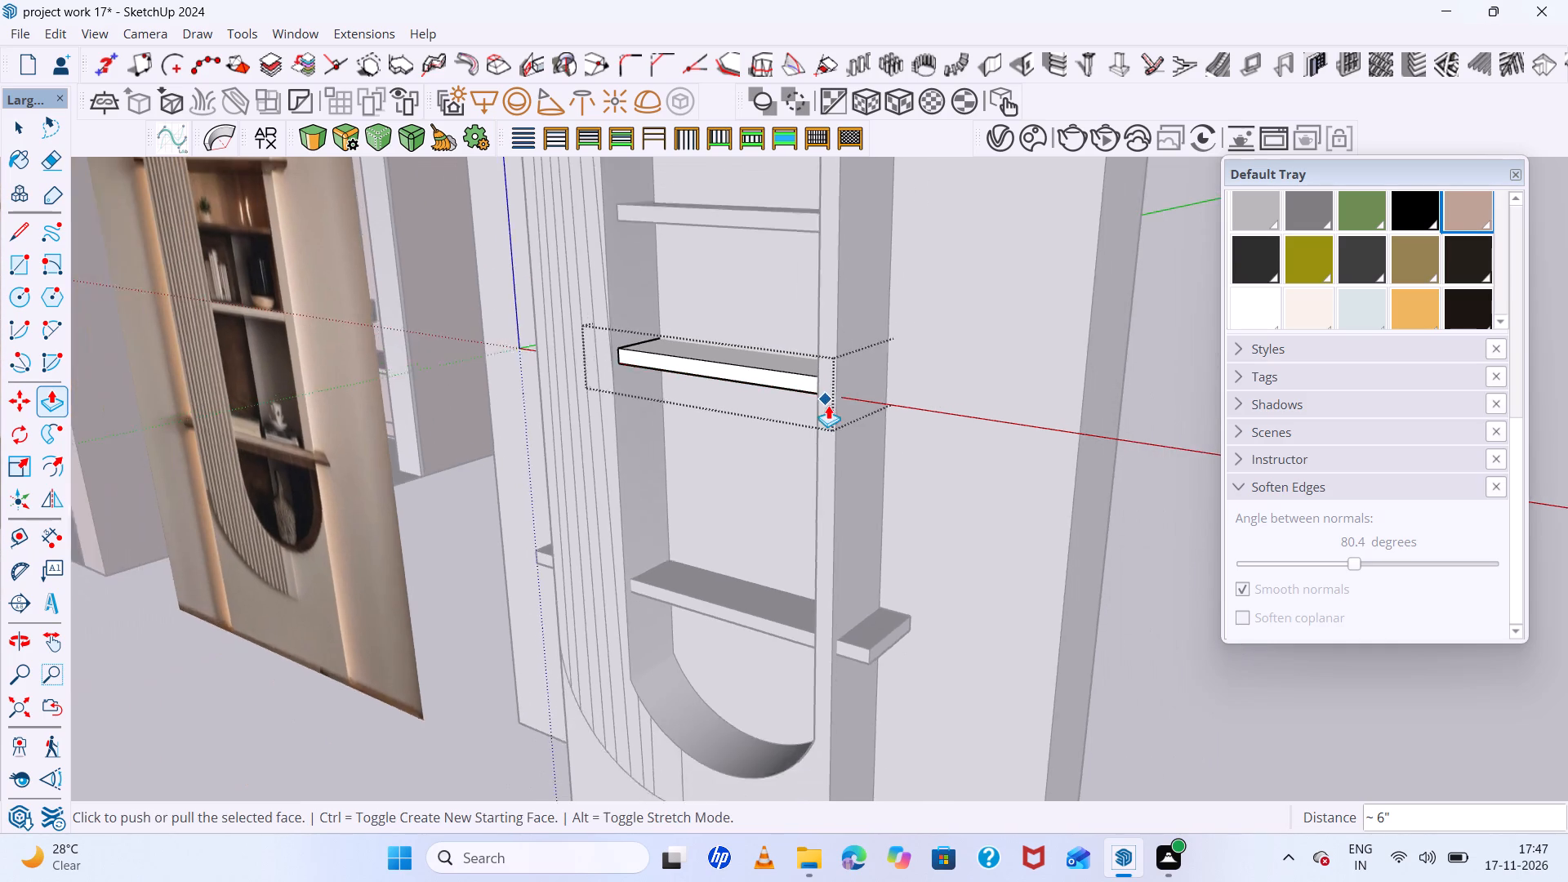
scroll(828, 405, down, 19)
middle_drag(910, 439, 1032, 497)
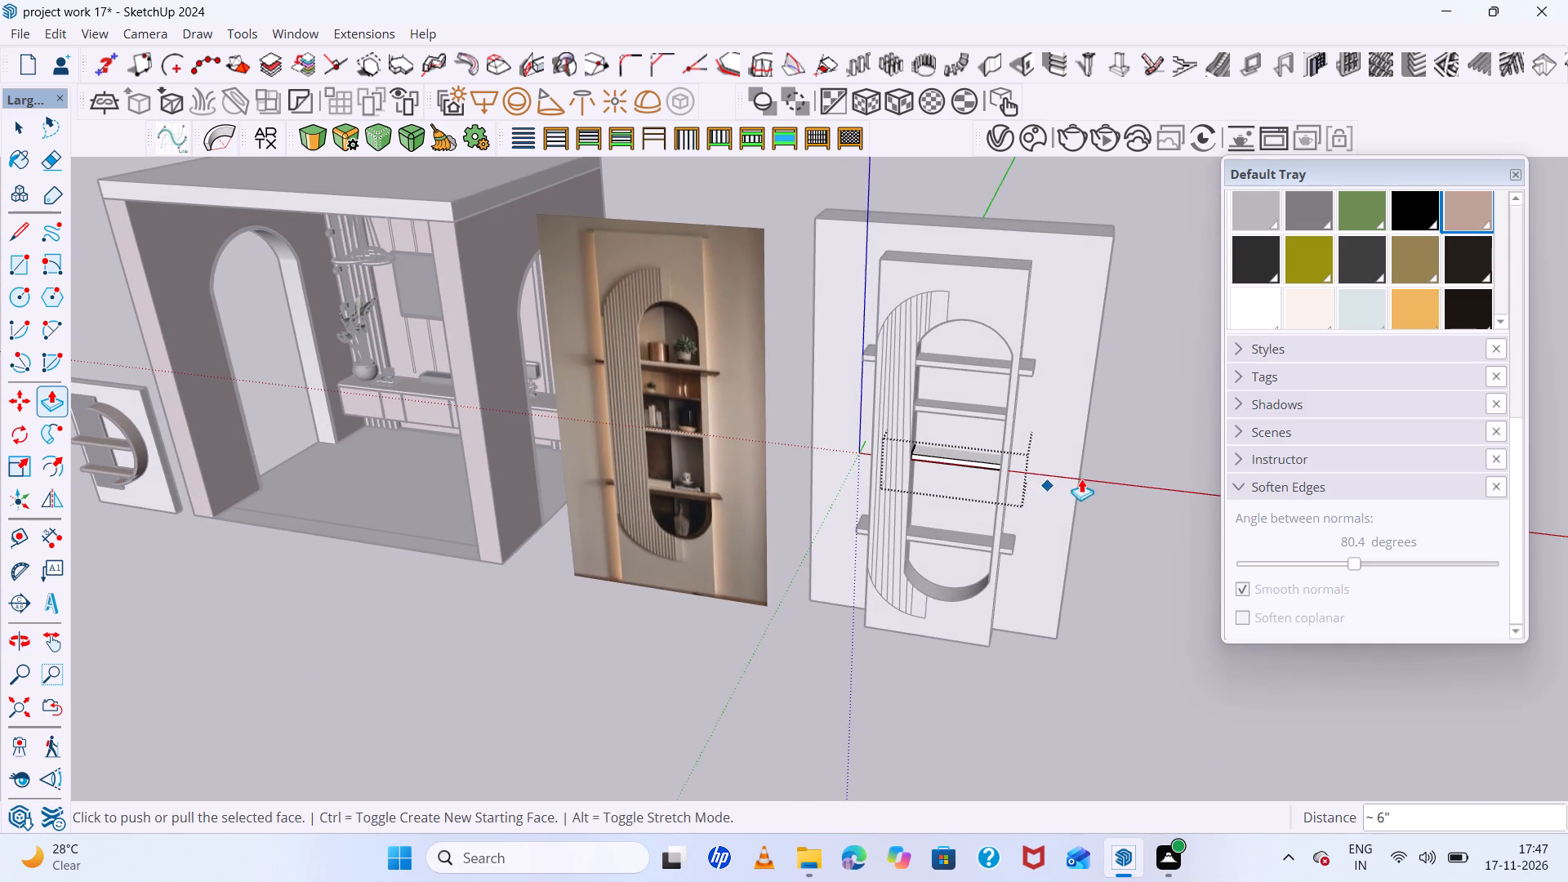
key(space)
click(1116, 489)
Inspect the shortened niche shelves and the whole wall from several angles against the reference image.
scroll(1107, 489, up, 6)
middle_drag(1105, 489, 1111, 332)
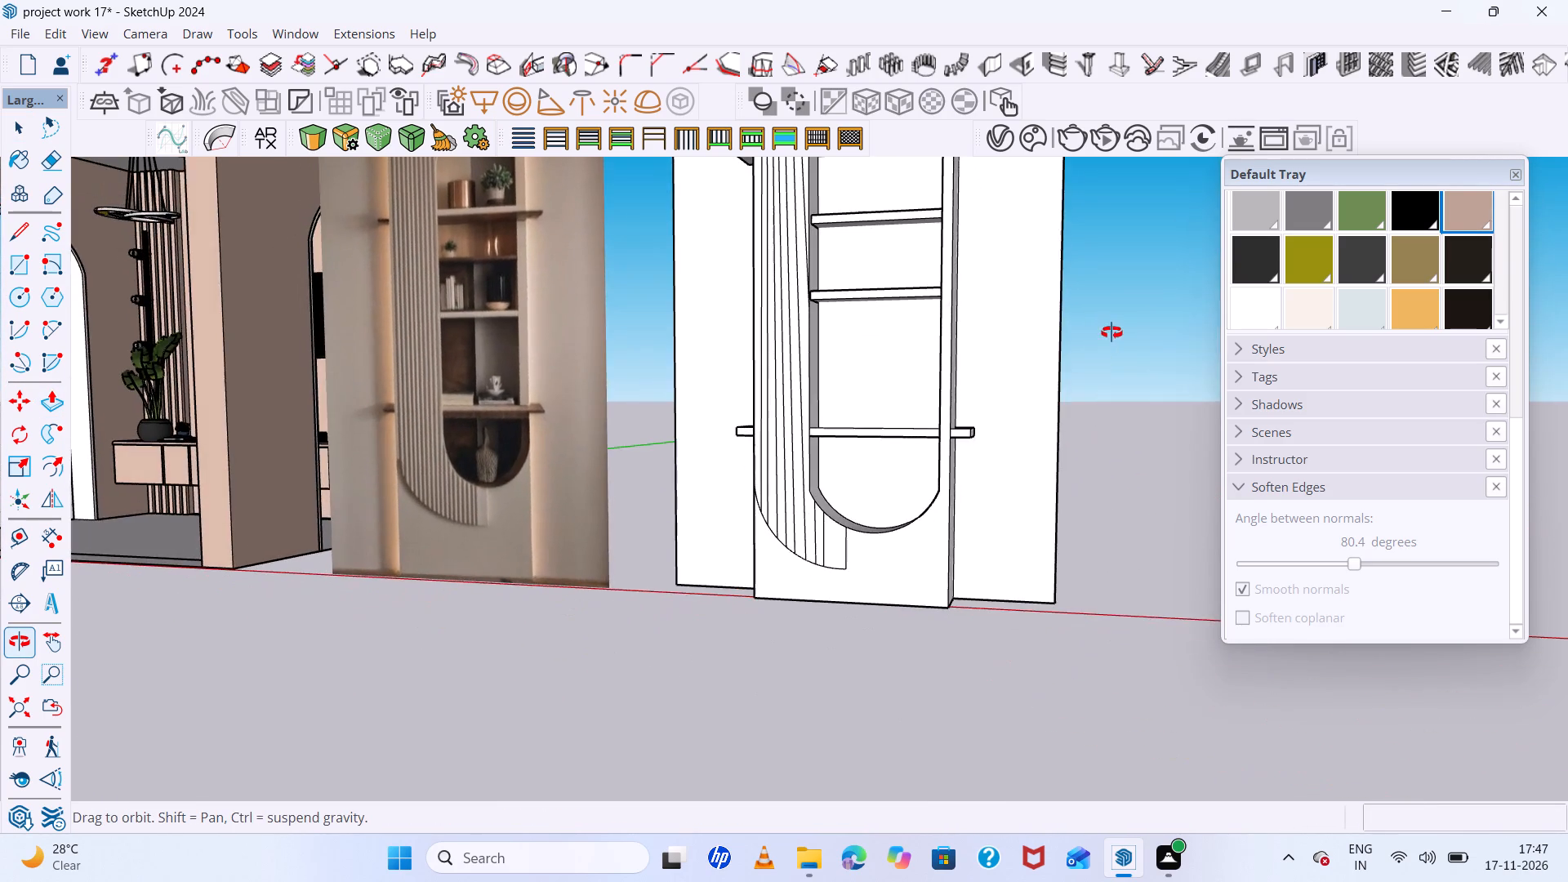
middle_drag(1111, 332, 1074, 390)
scroll(1073, 391, down, 6)
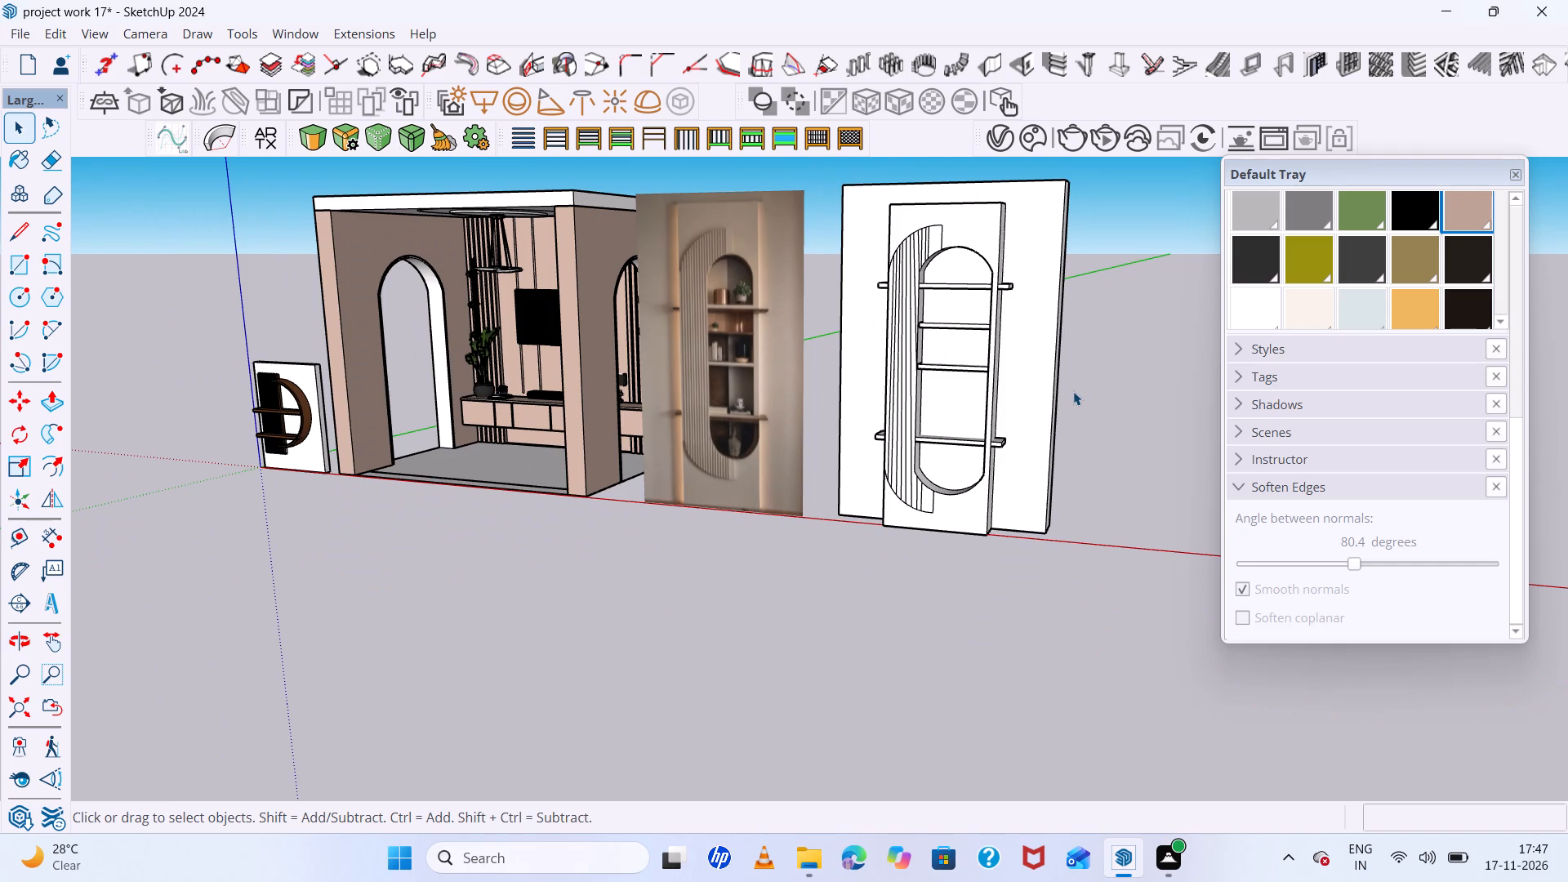
scroll(862, 414, up, 6)
scroll(883, 417, down, 12)
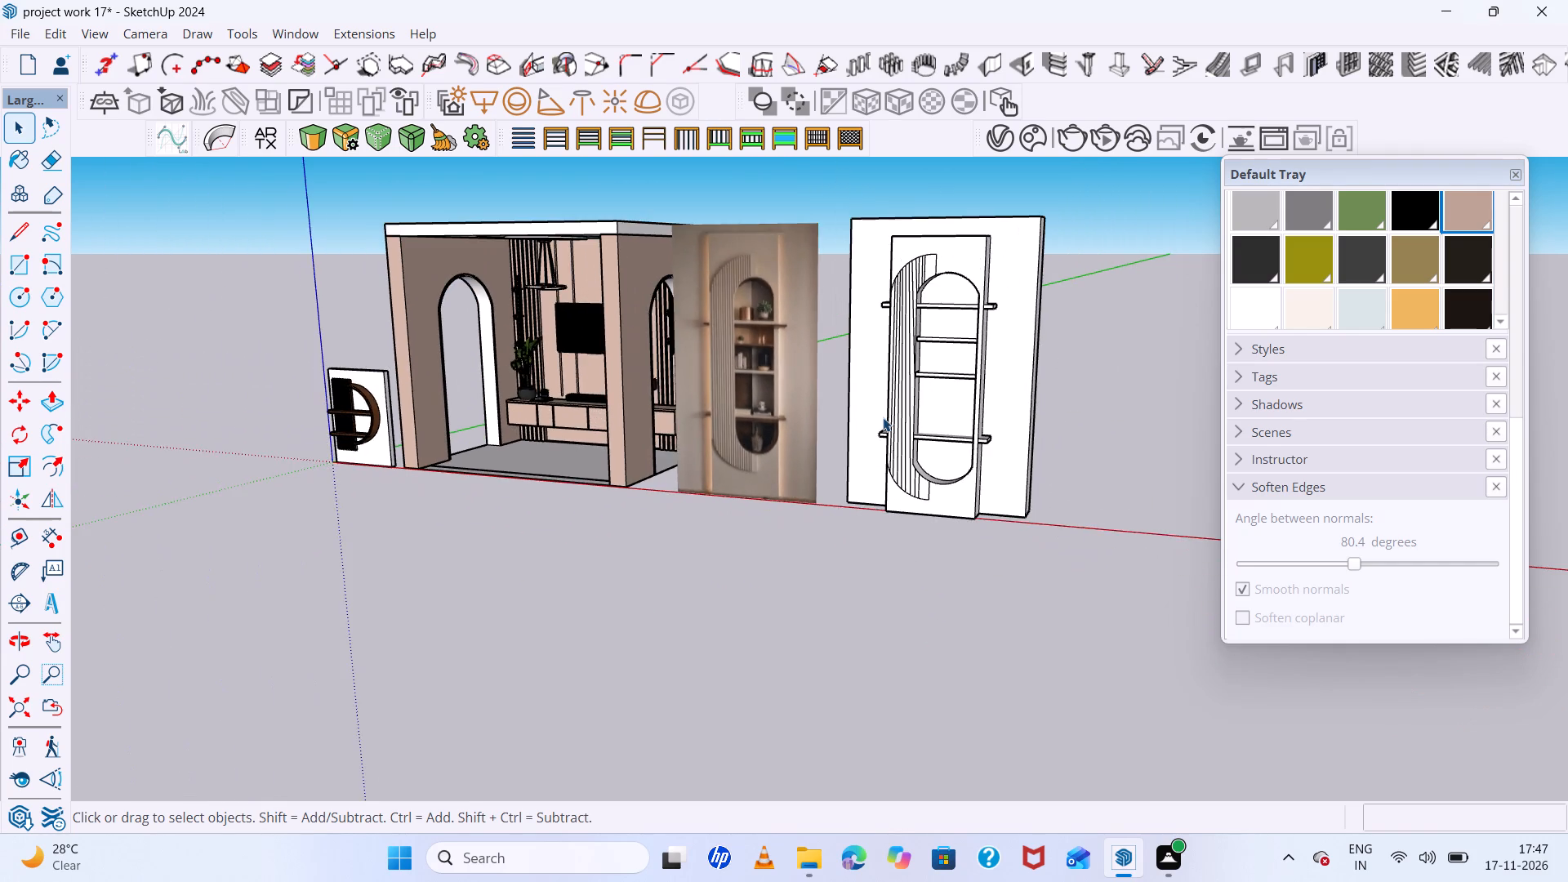
scroll(883, 417, up, 5)
scroll(883, 417, down, 6)
middle_drag(886, 417, 897, 472)
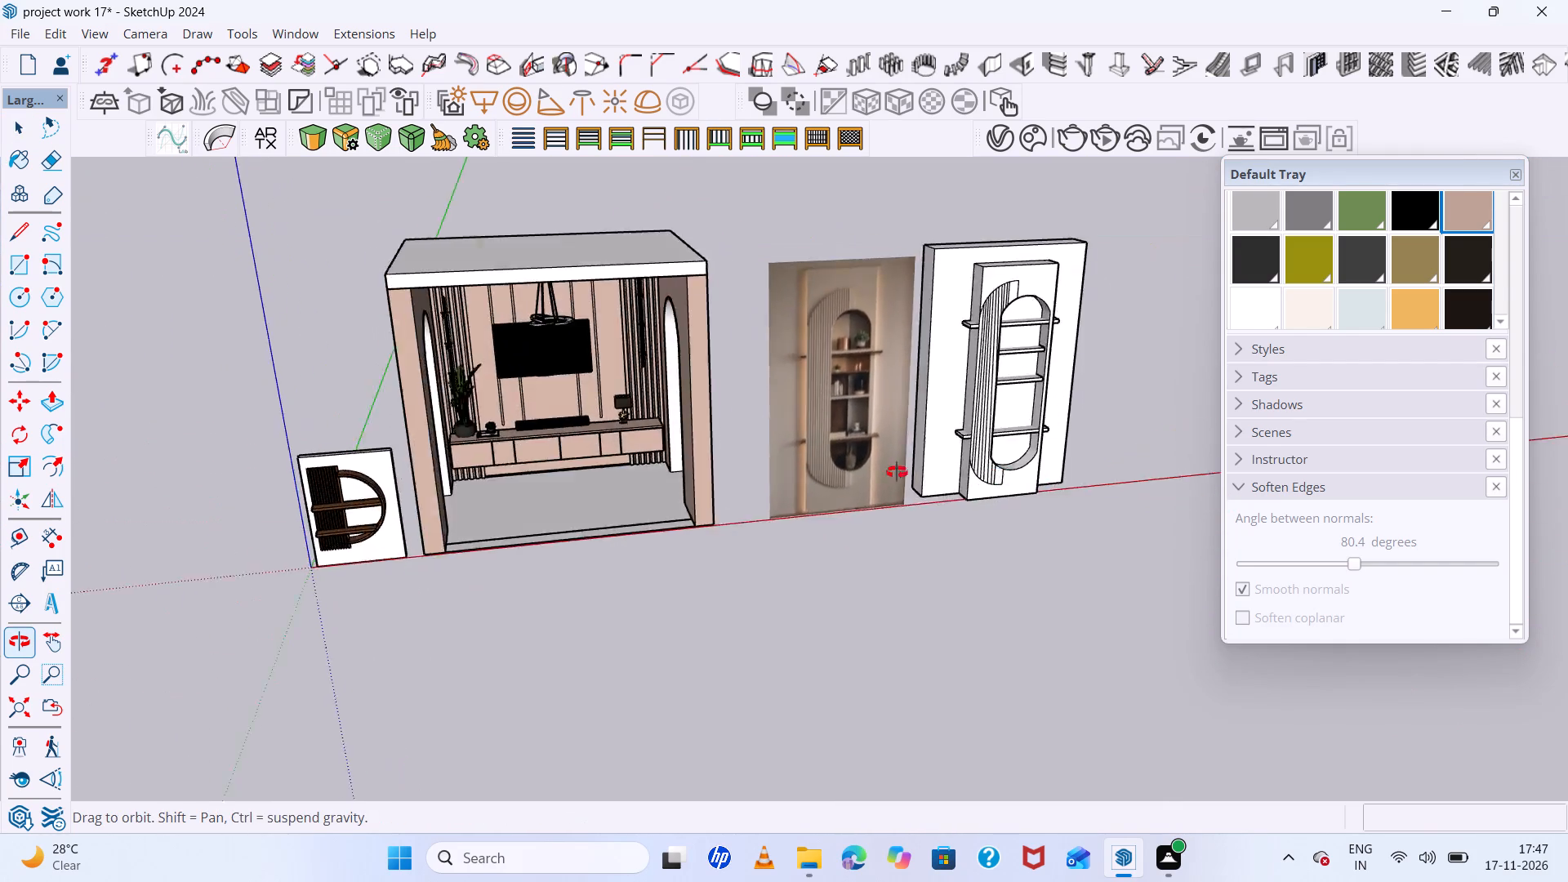
middle_drag(897, 472, 563, 472)
scroll(563, 472, up, 1)
scroll(561, 472, down, 9)
scroll(697, 446, up, 4)
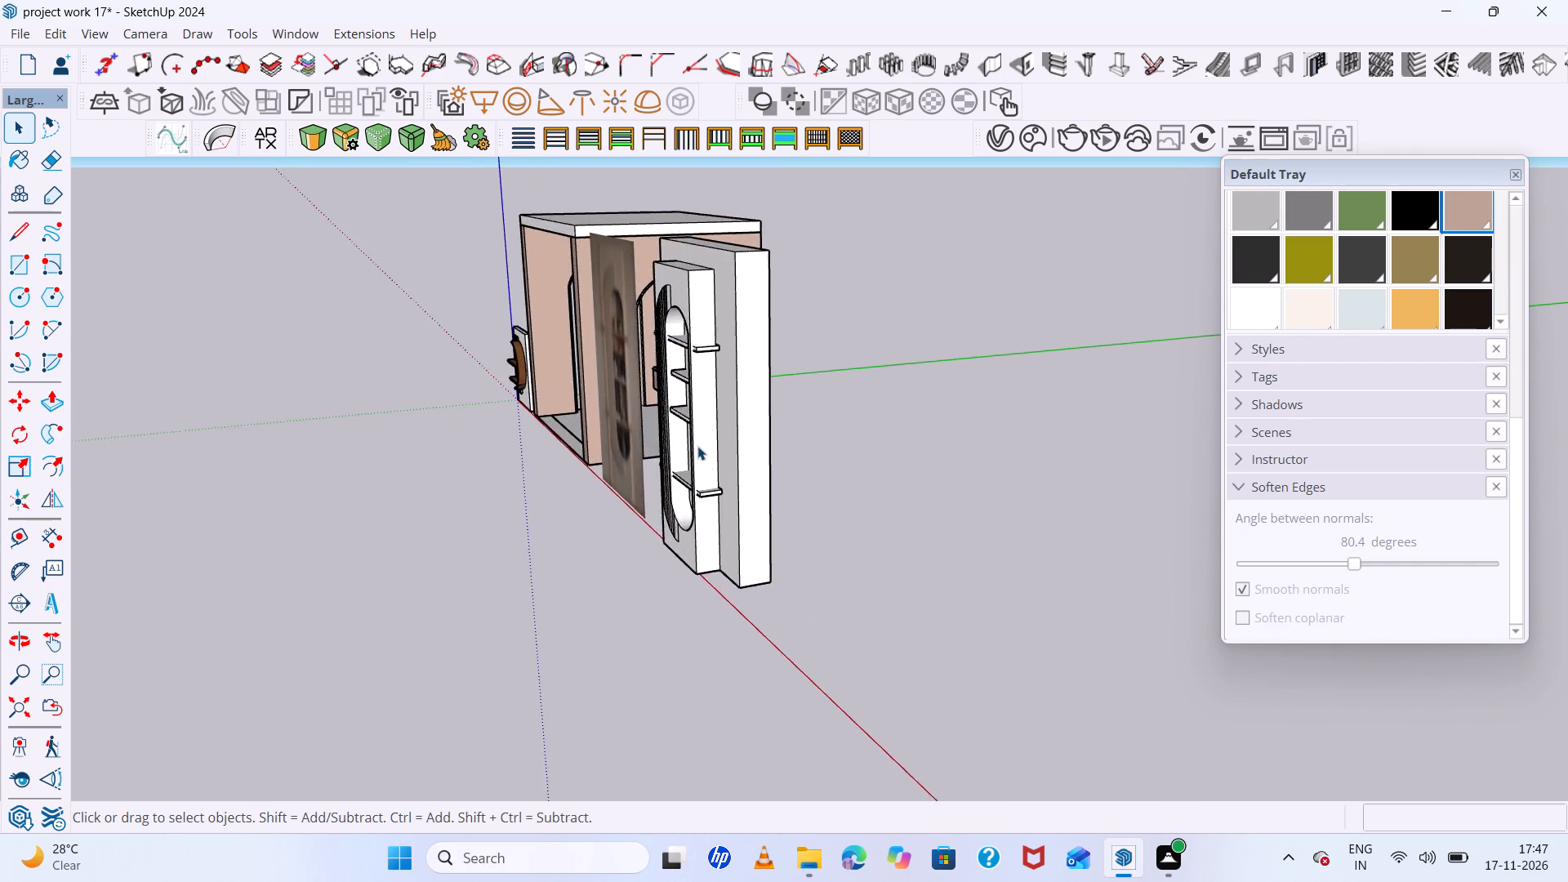
scroll(697, 446, down, 4)
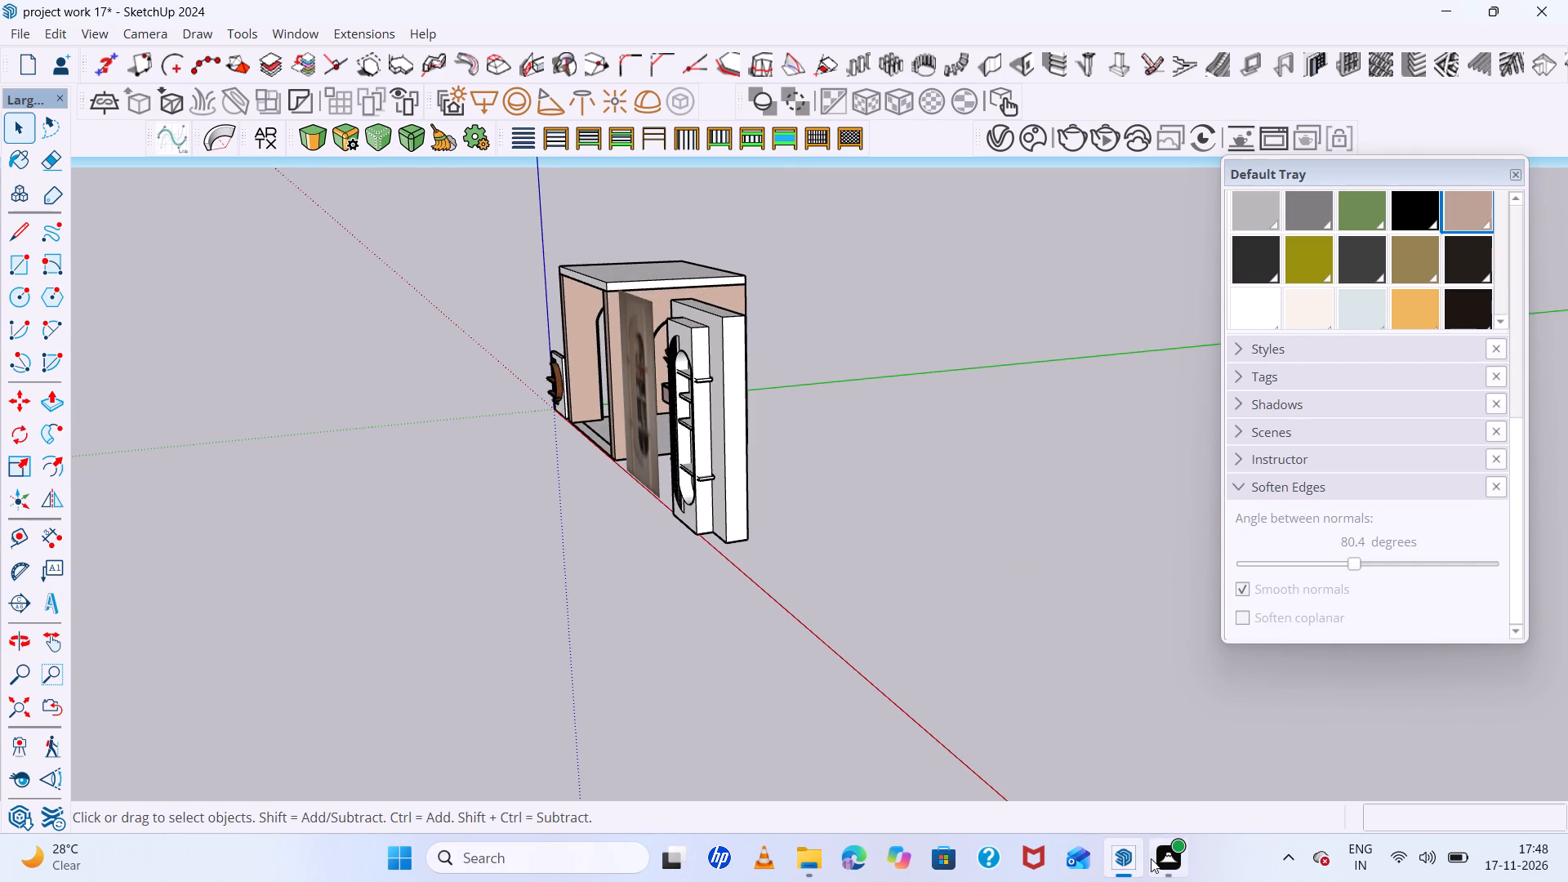
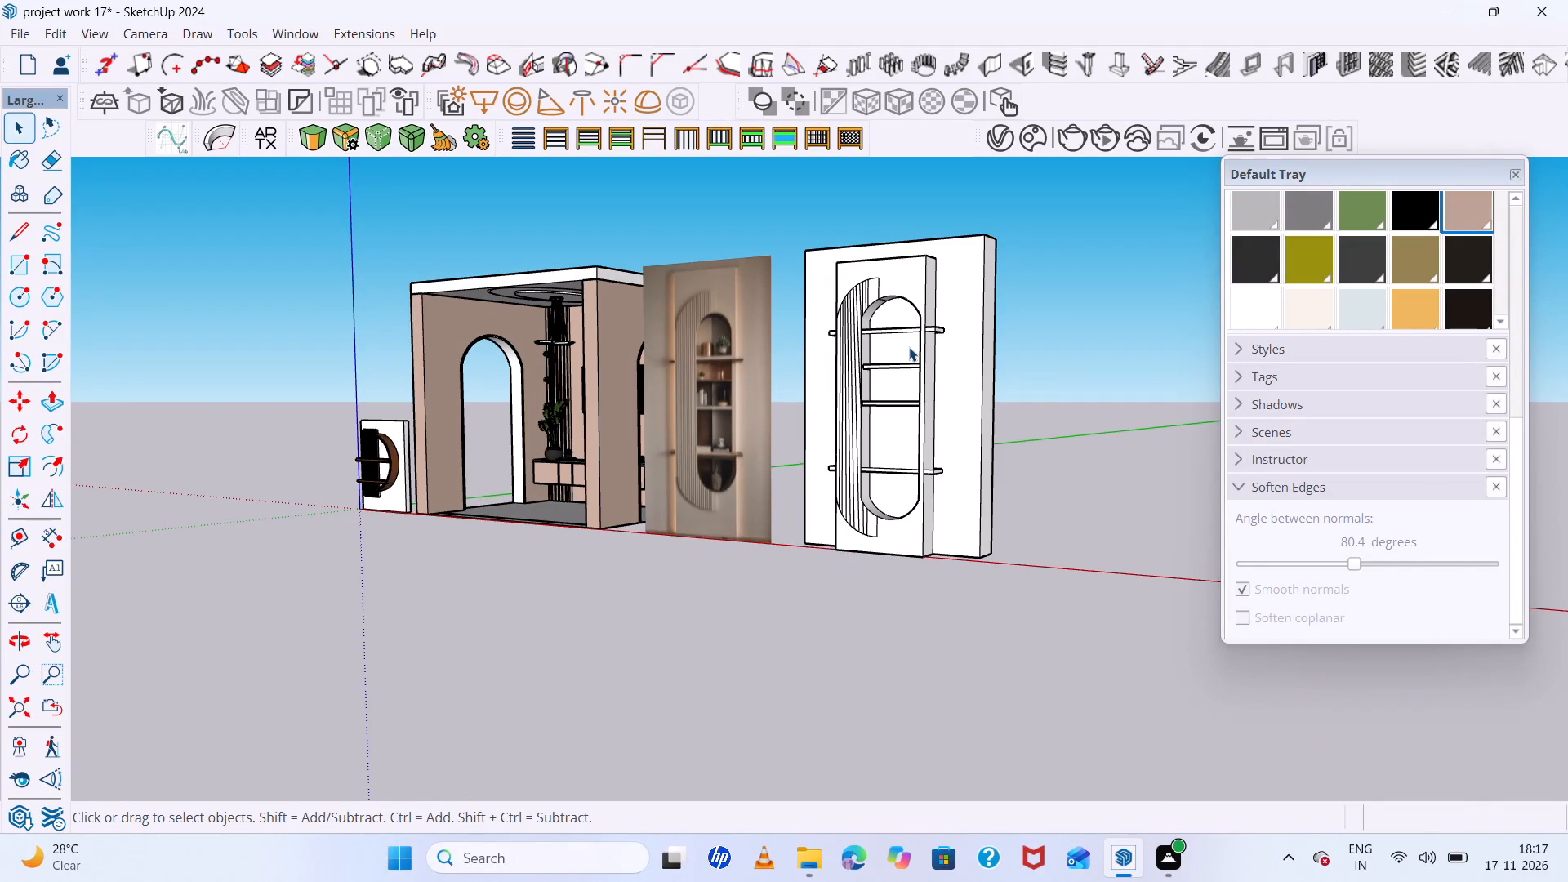
Compare the modelled arched shelf niche, fluted panel and projecting shelves with the reference photo beside them.
scroll(909, 347, down, 6)
scroll(909, 347, up, 4)
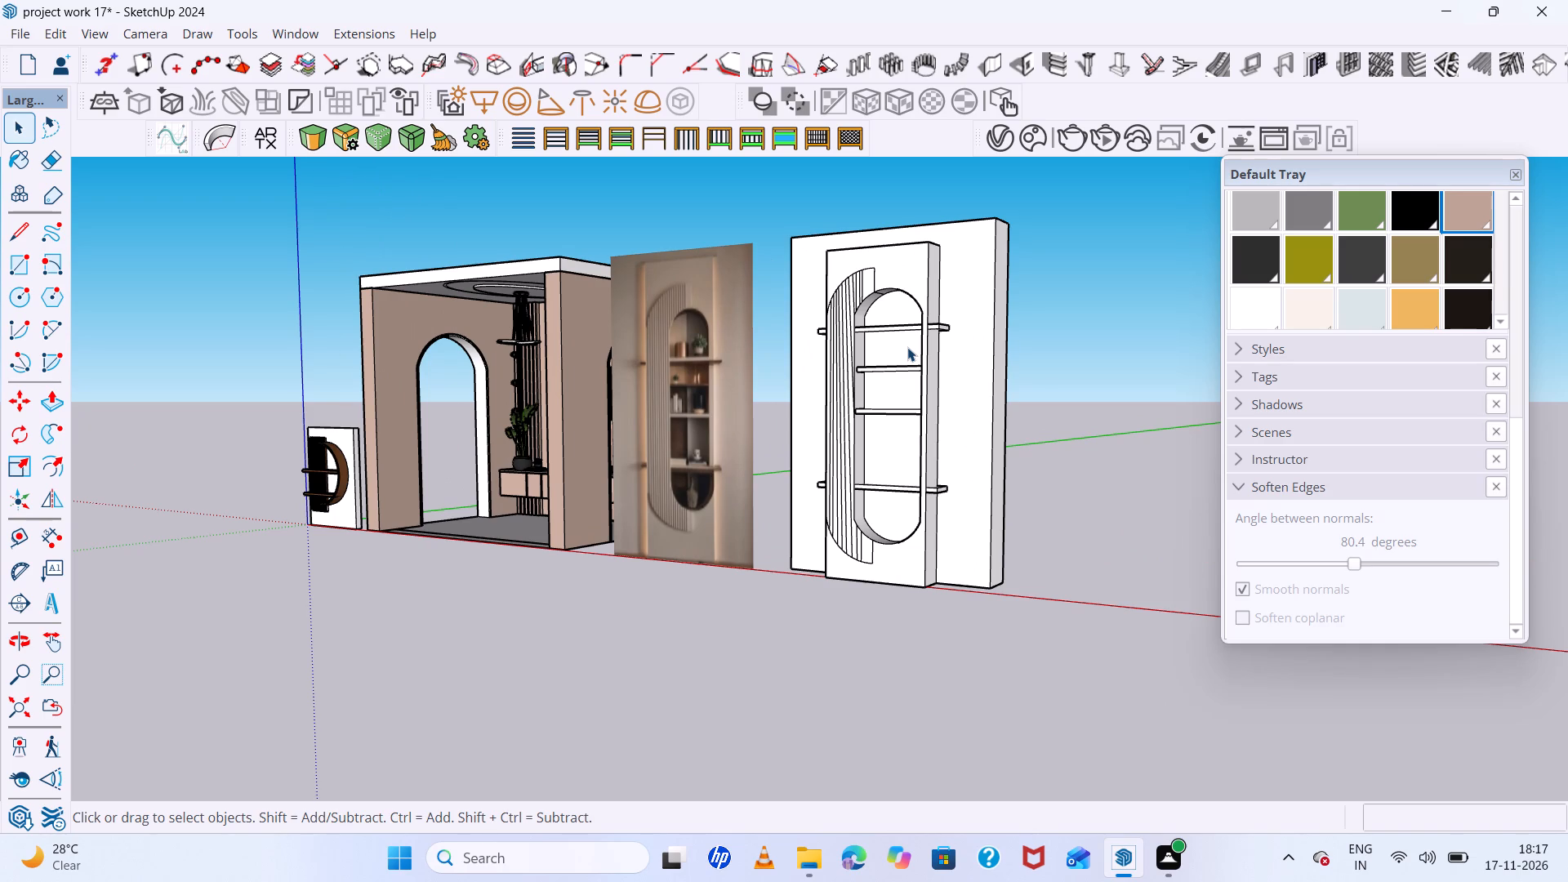
scroll(907, 347, down, 3)
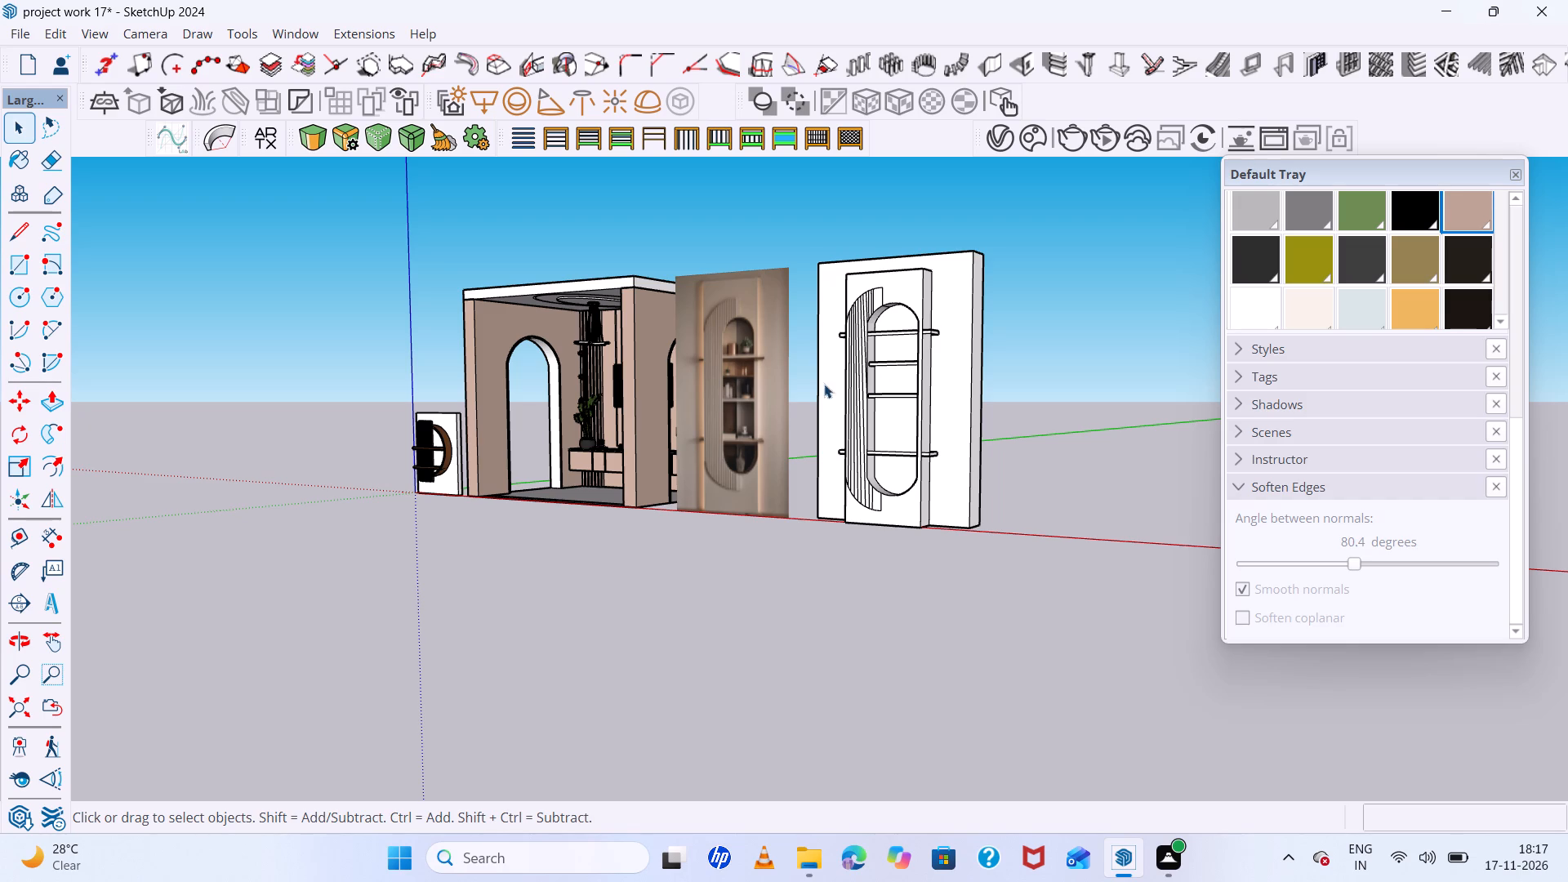
scroll(372, 376, down, 7)
middle_drag(610, 416, 829, 421)
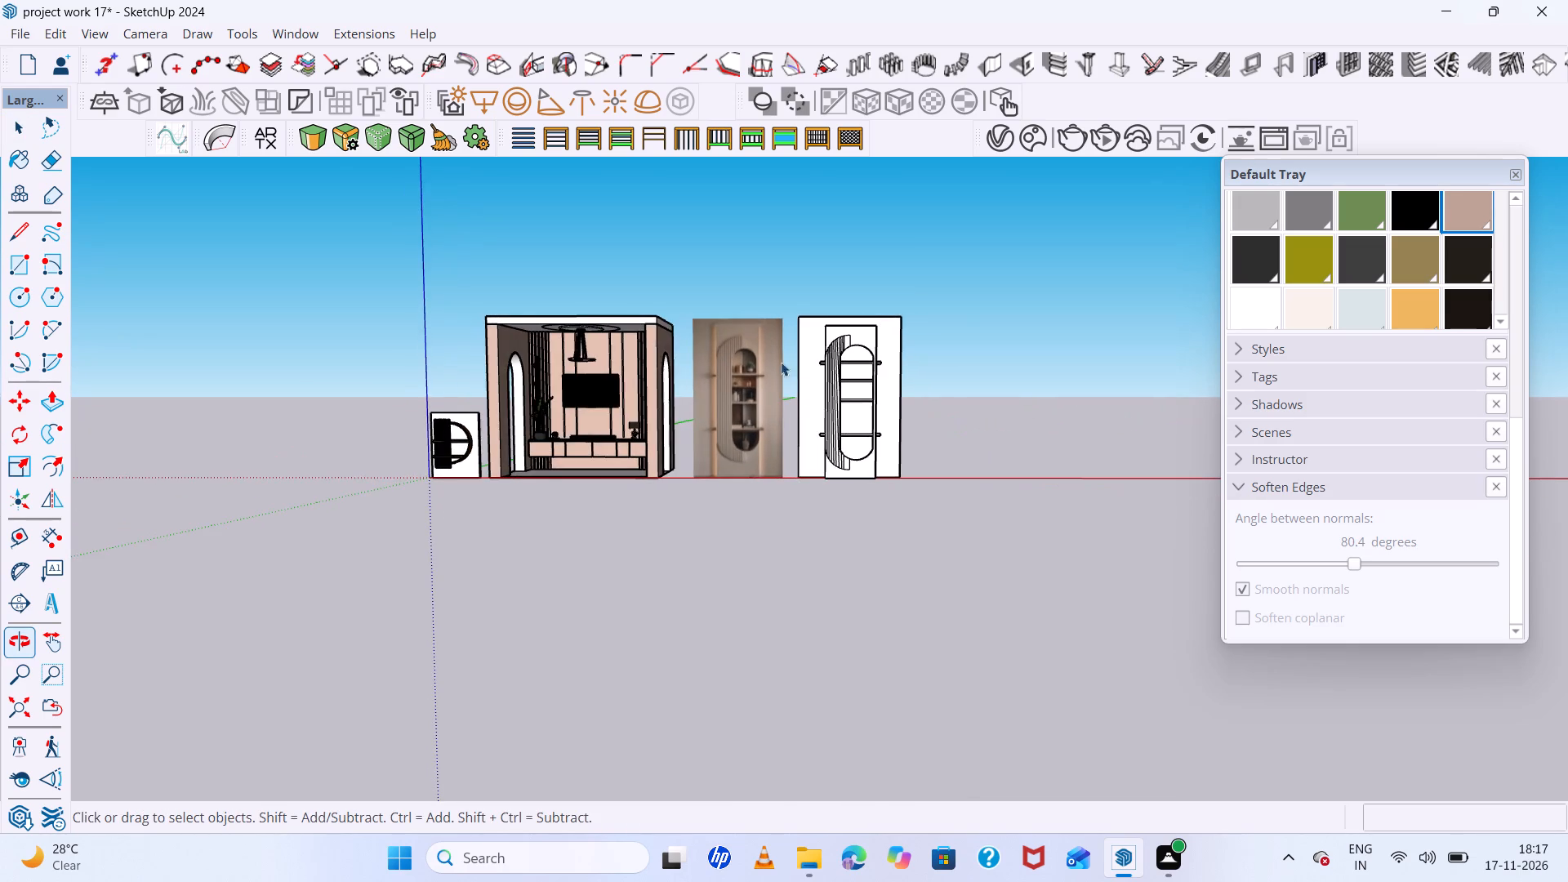
scroll(772, 354, up, 20)
scroll(772, 354, up, 14)
scroll(397, 275, down, 8)
scroll(933, 318, up, 14)
middle_drag(902, 314, 749, 297)
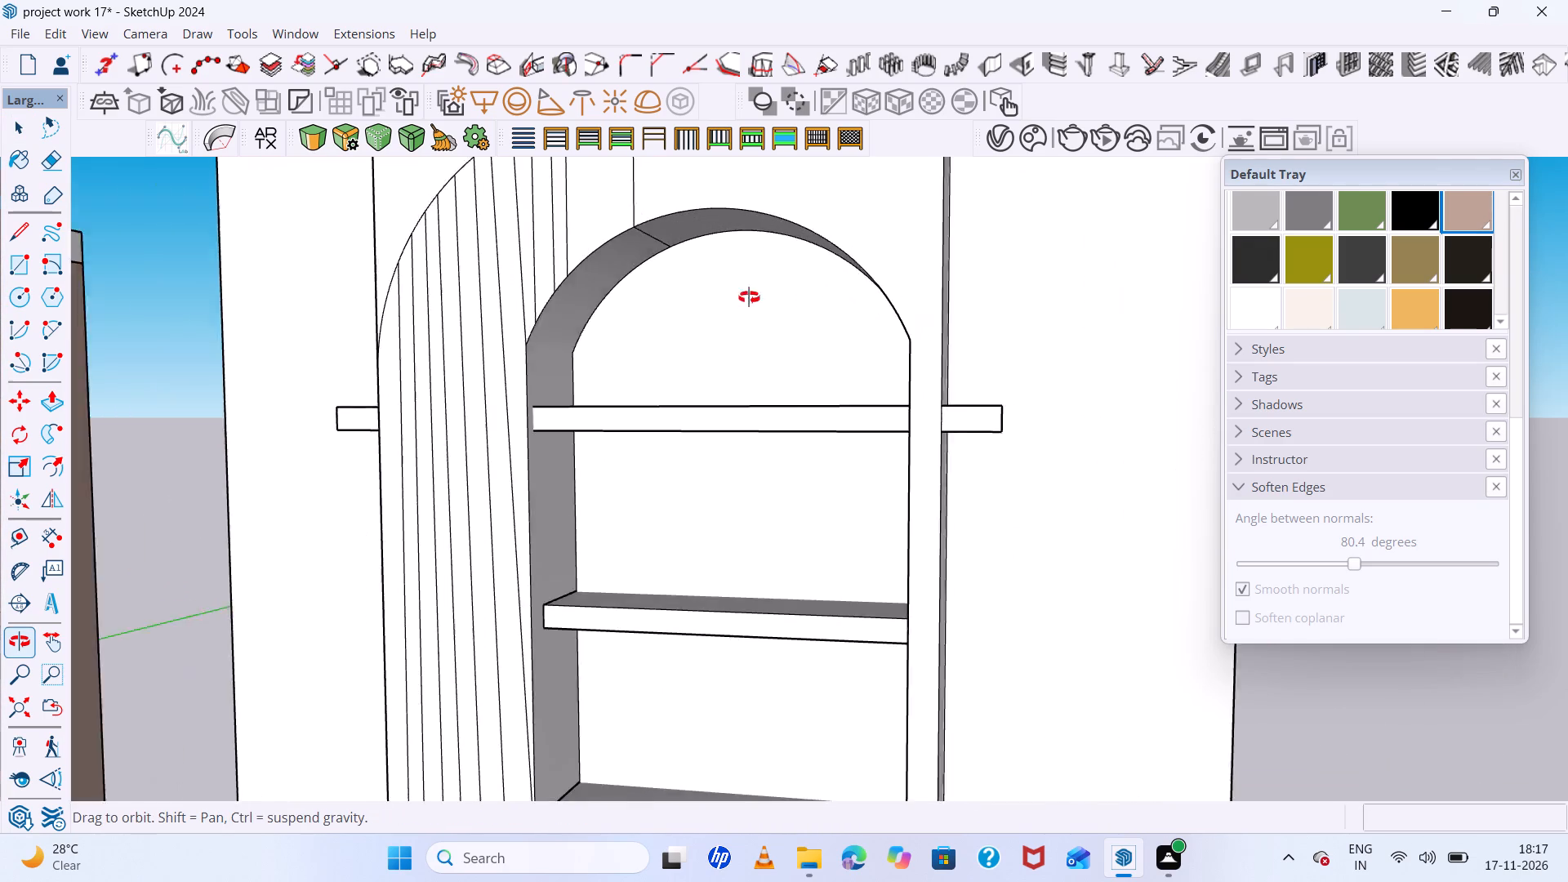
middle_drag(749, 297, 875, 296)
scroll(803, 295, up, 1)
scroll(731, 289, down, 15)
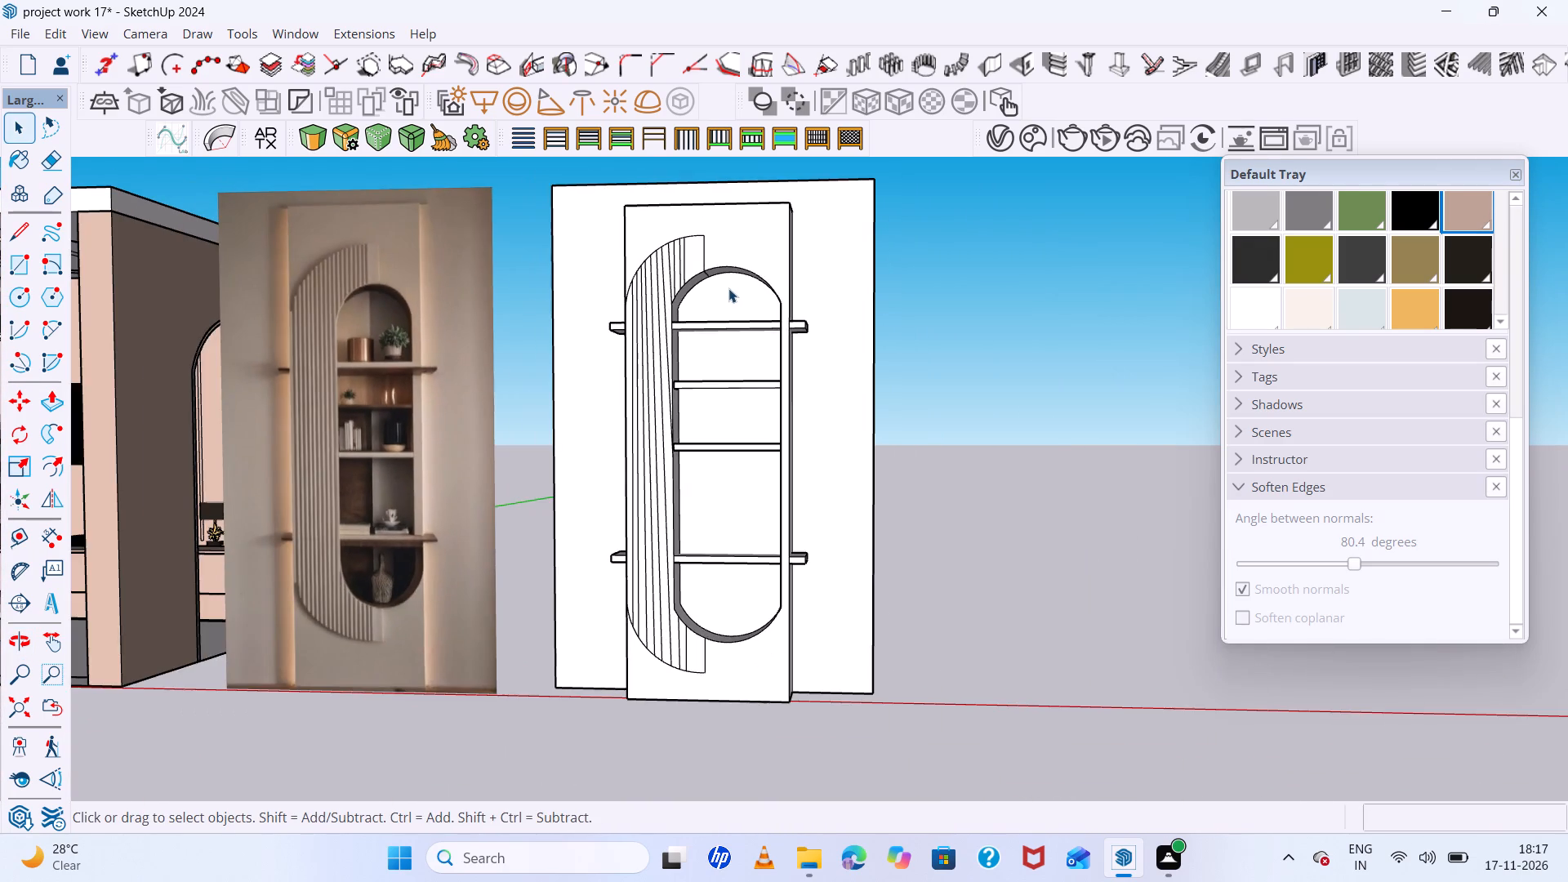
scroll(728, 288, down, 6)
scroll(737, 359, up, 7)
scroll(421, 526, up, 8)
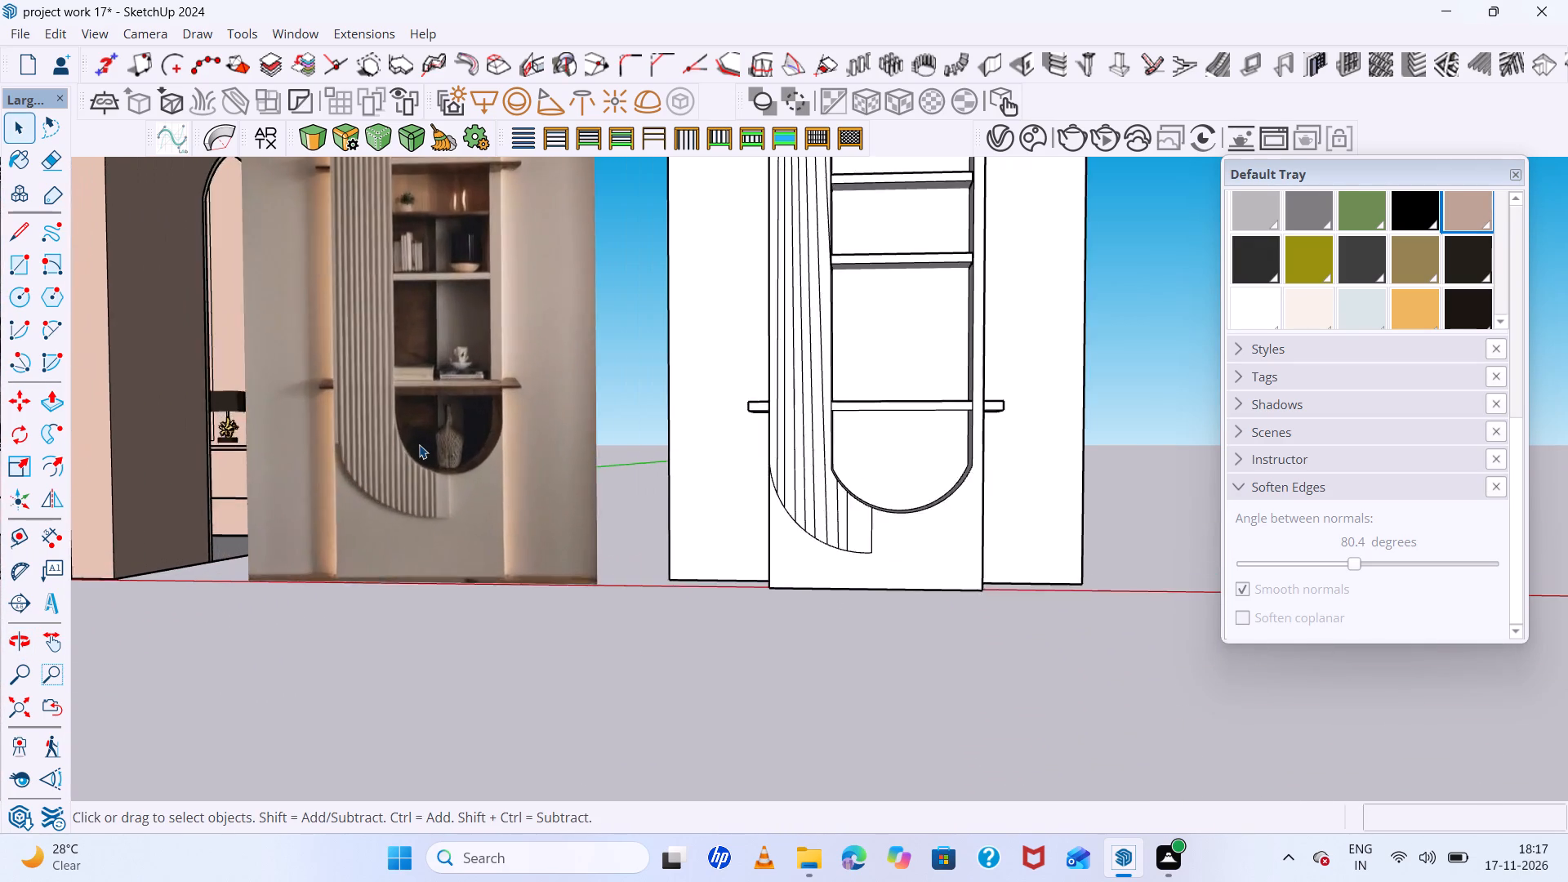
scroll(419, 444, up, 13)
middle_drag(419, 444, 340, 465)
scroll(419, 444, up, 1)
scroll(338, 465, up, 1)
scroll(338, 461, down, 20)
scroll(339, 460, down, 12)
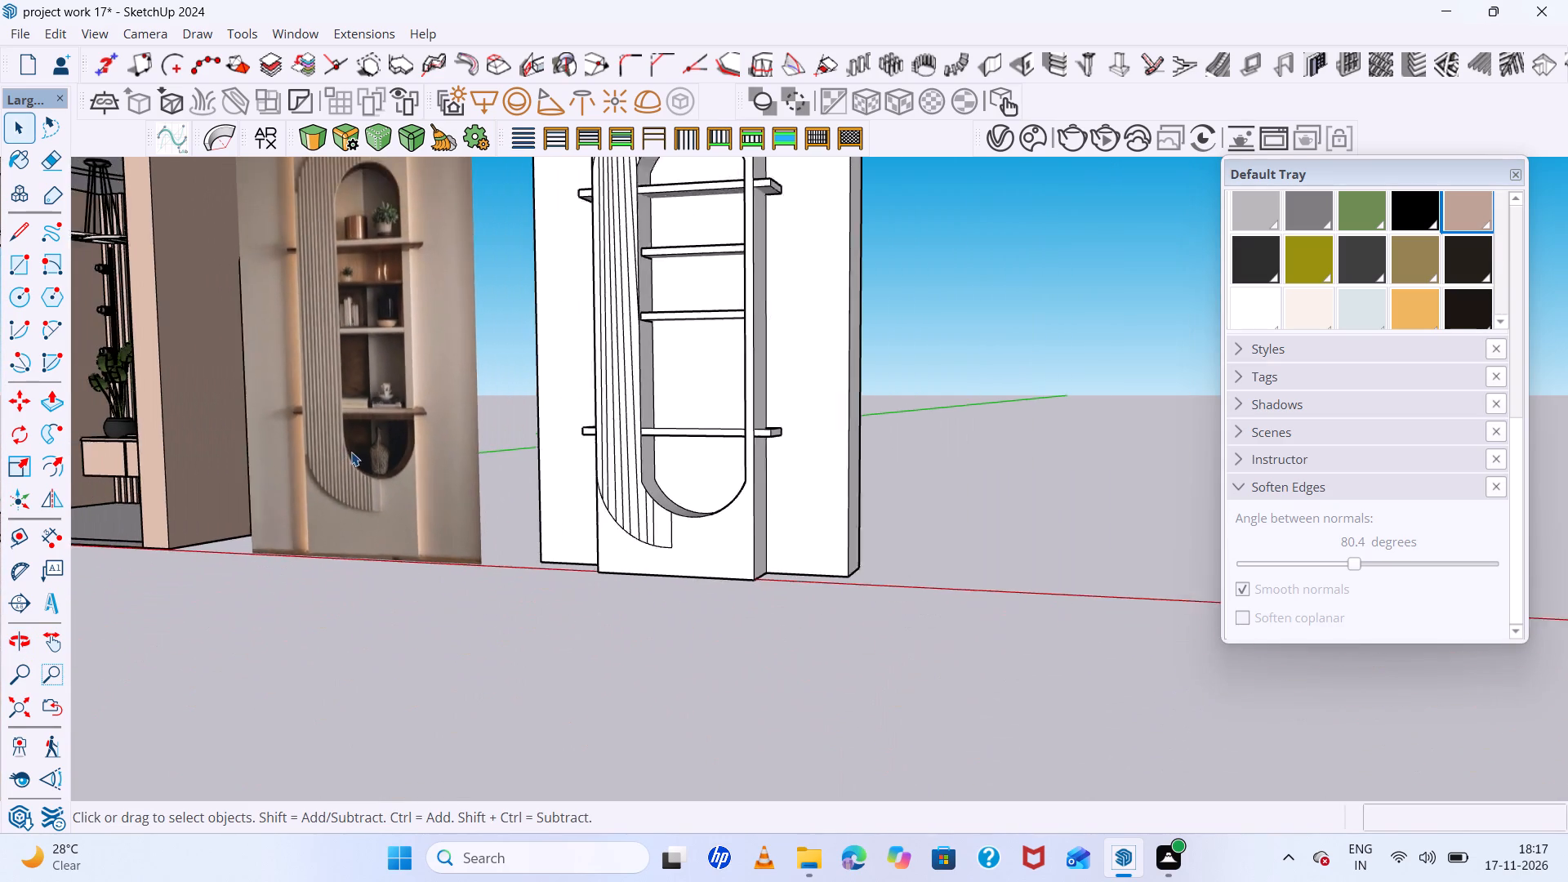
scroll(1374, 311, up, 14)
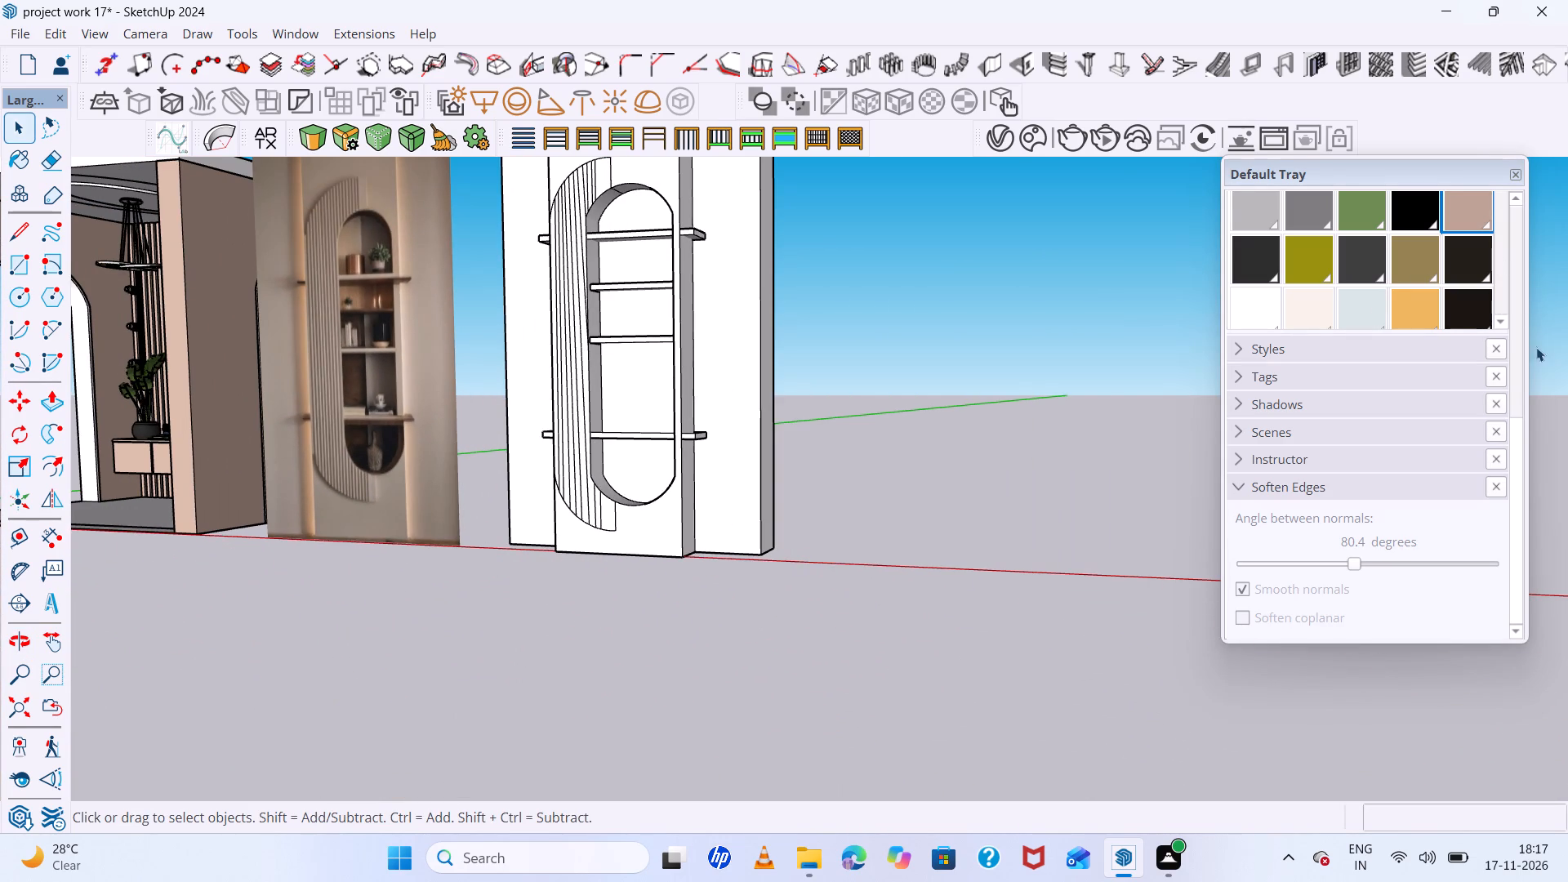
Browse the In Model materials for a finish matching the reference photo.
drag(1526, 440, 1520, 384)
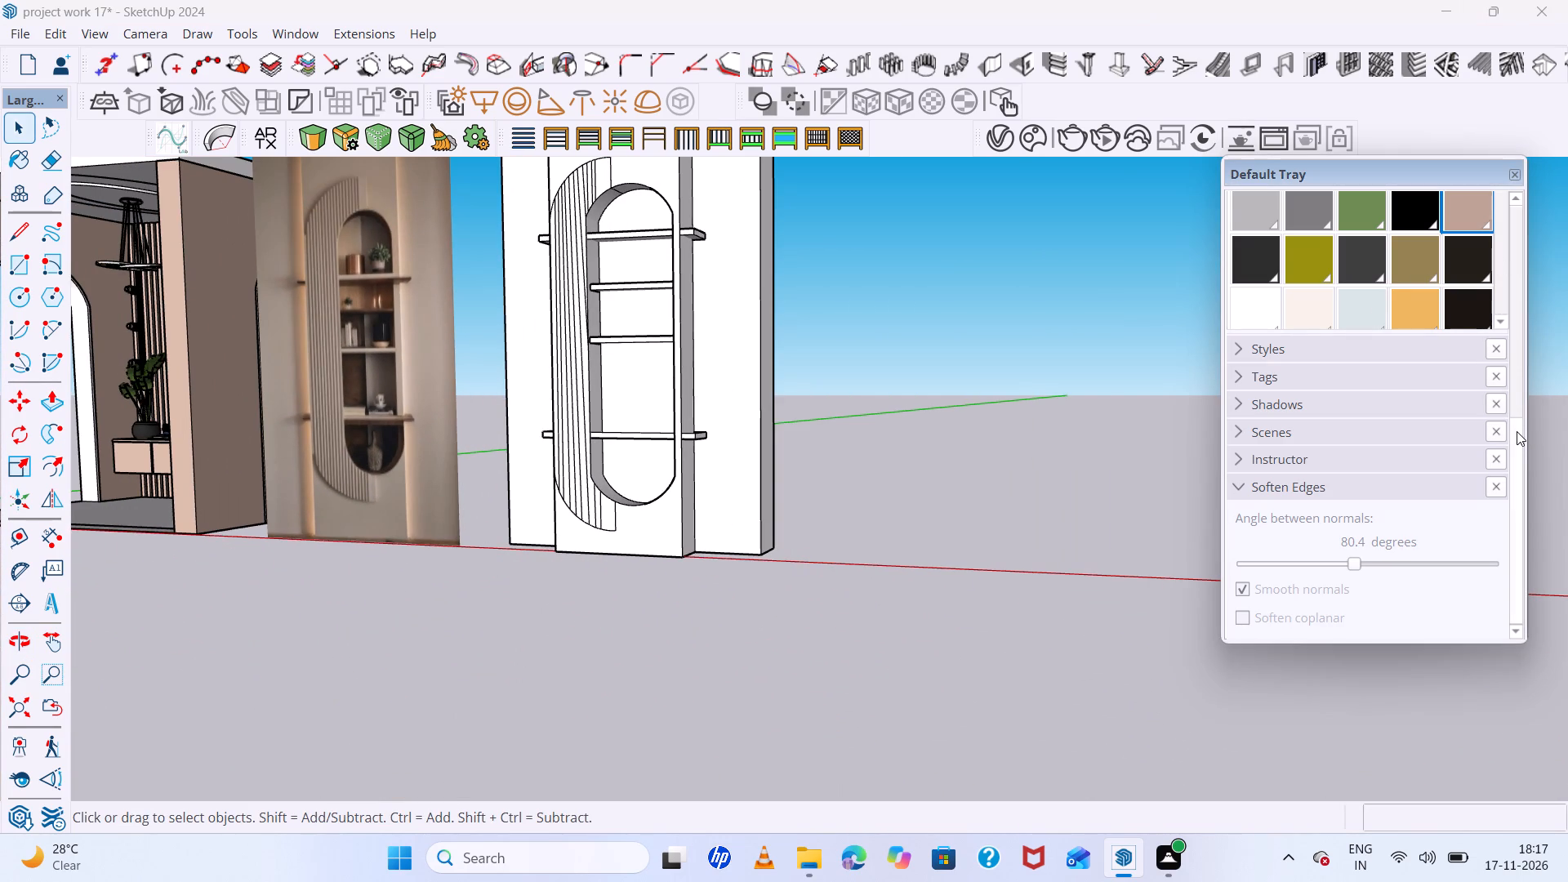
drag(1517, 431, 1484, 225)
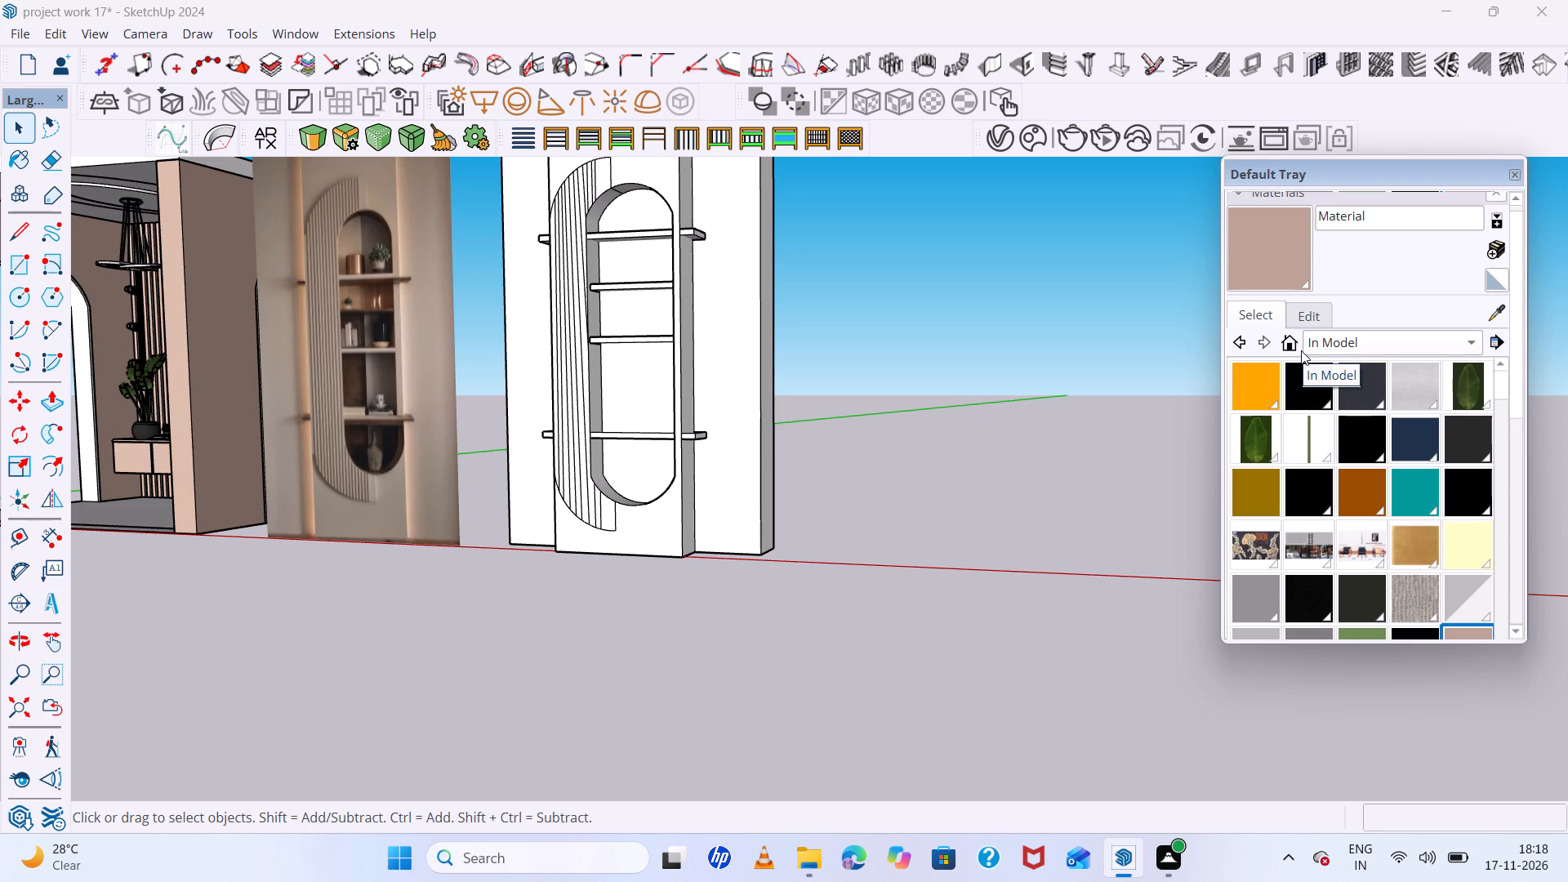
scroll(1301, 350, up, 6)
scroll(1301, 350, down, 7)
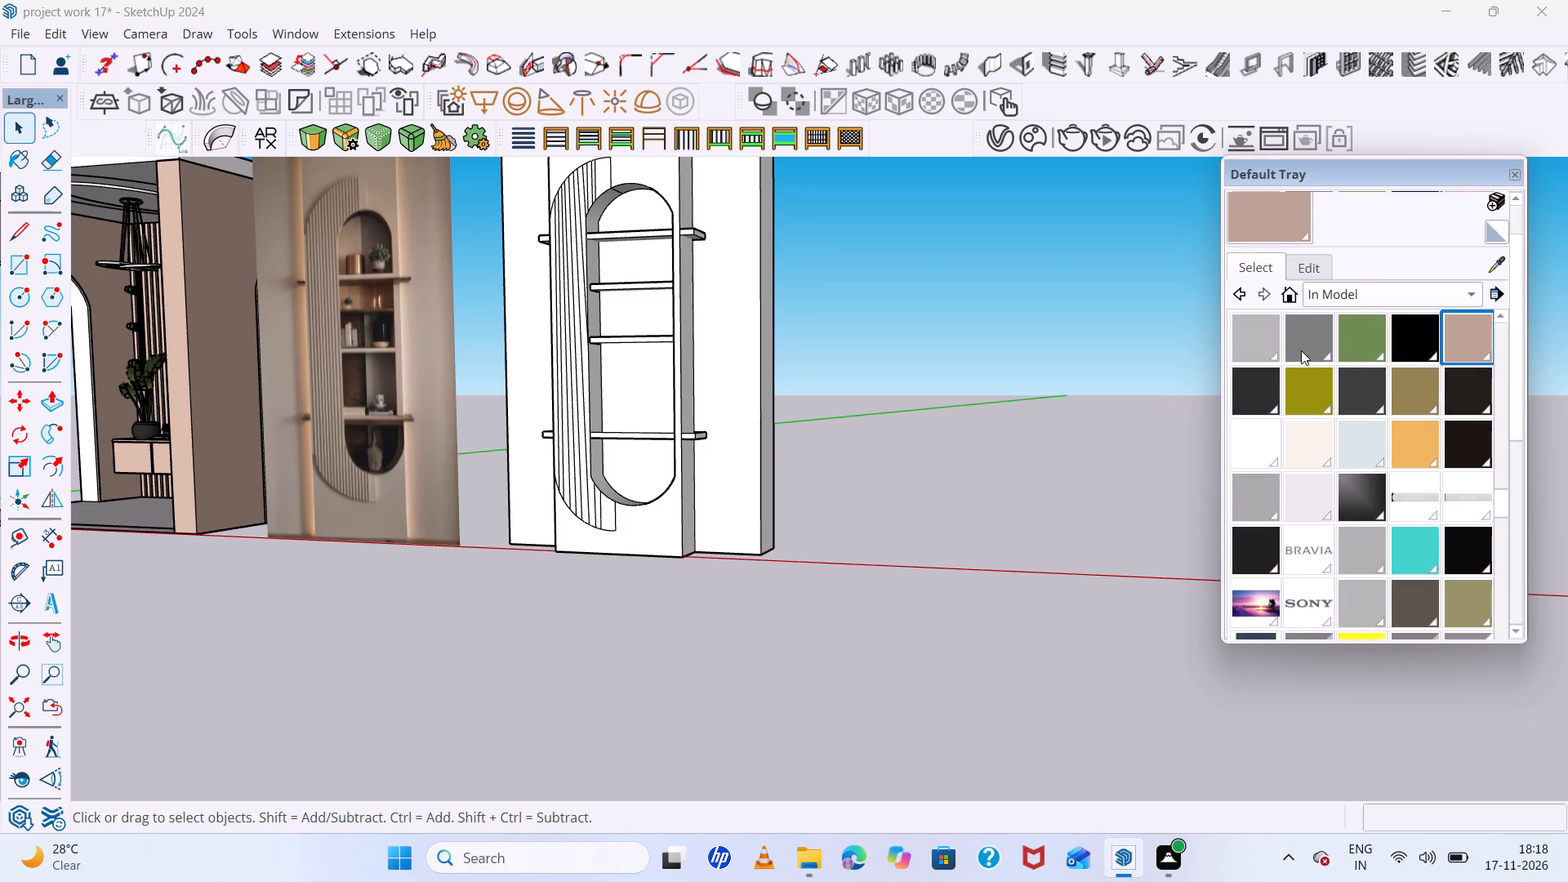
scroll(1301, 350, down, 6)
middle_drag(1301, 350, 1143, 341)
scroll(1301, 350, up, 1)
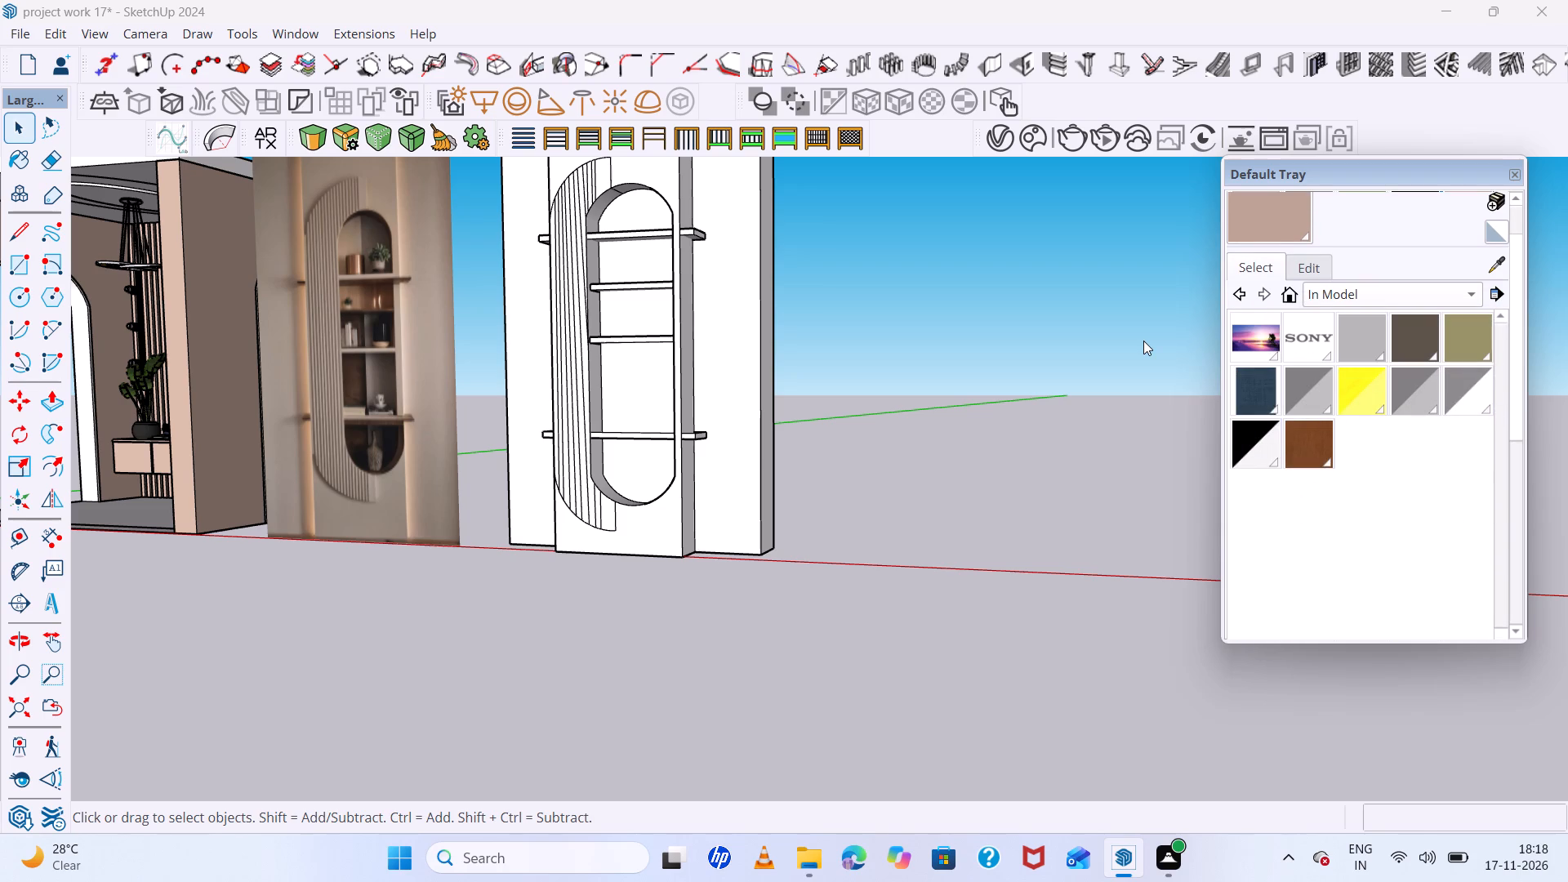
scroll(1143, 341, up, 4)
scroll(1143, 341, down, 5)
middle_drag(1143, 341, 960, 332)
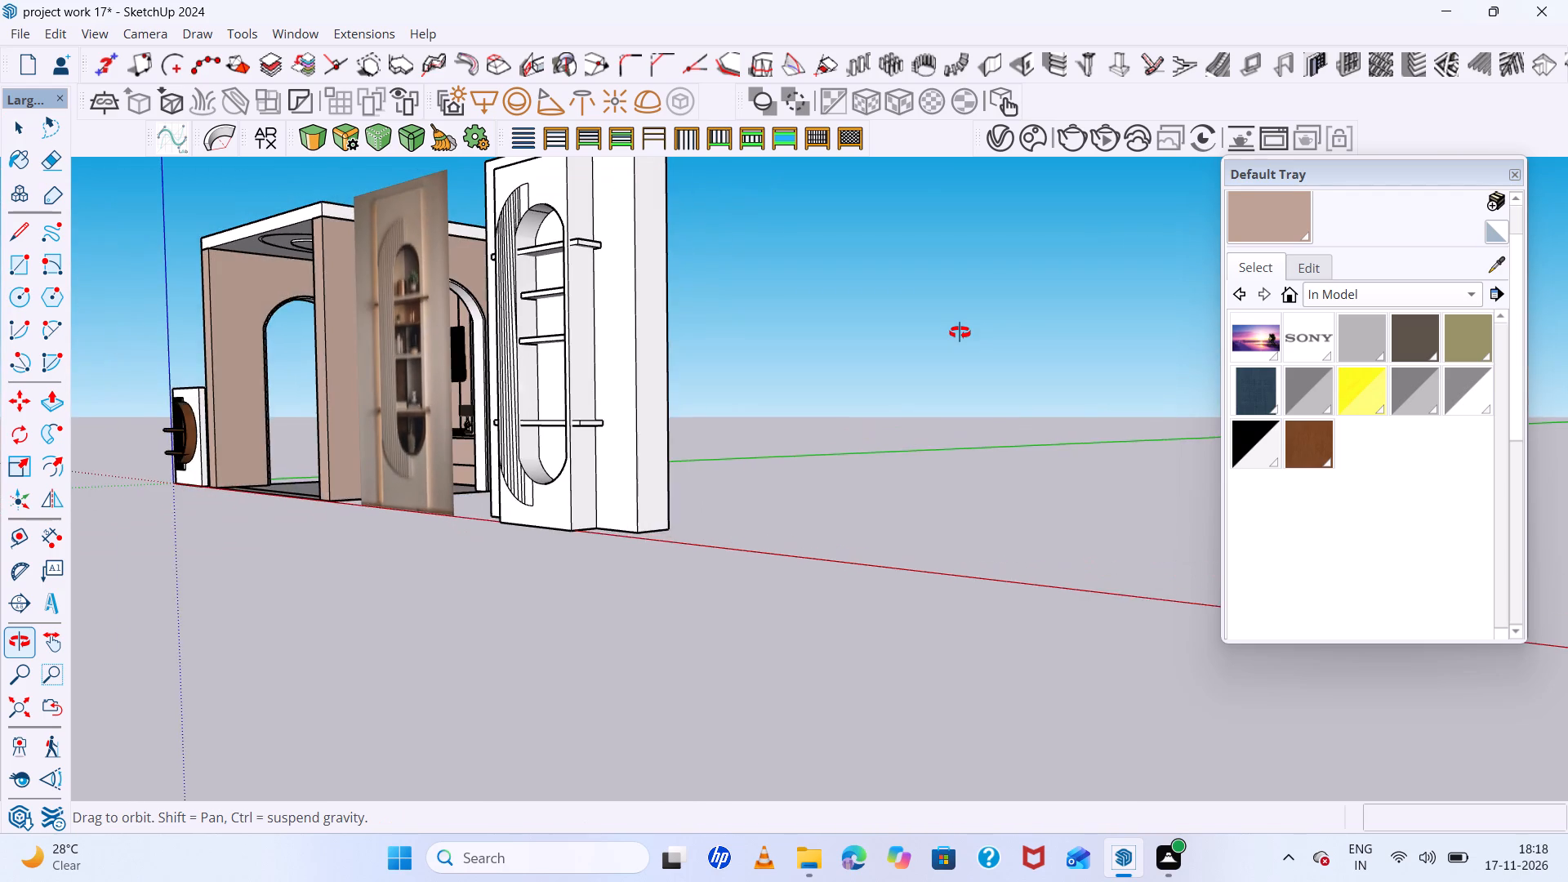
middle_drag(960, 332, 1064, 317)
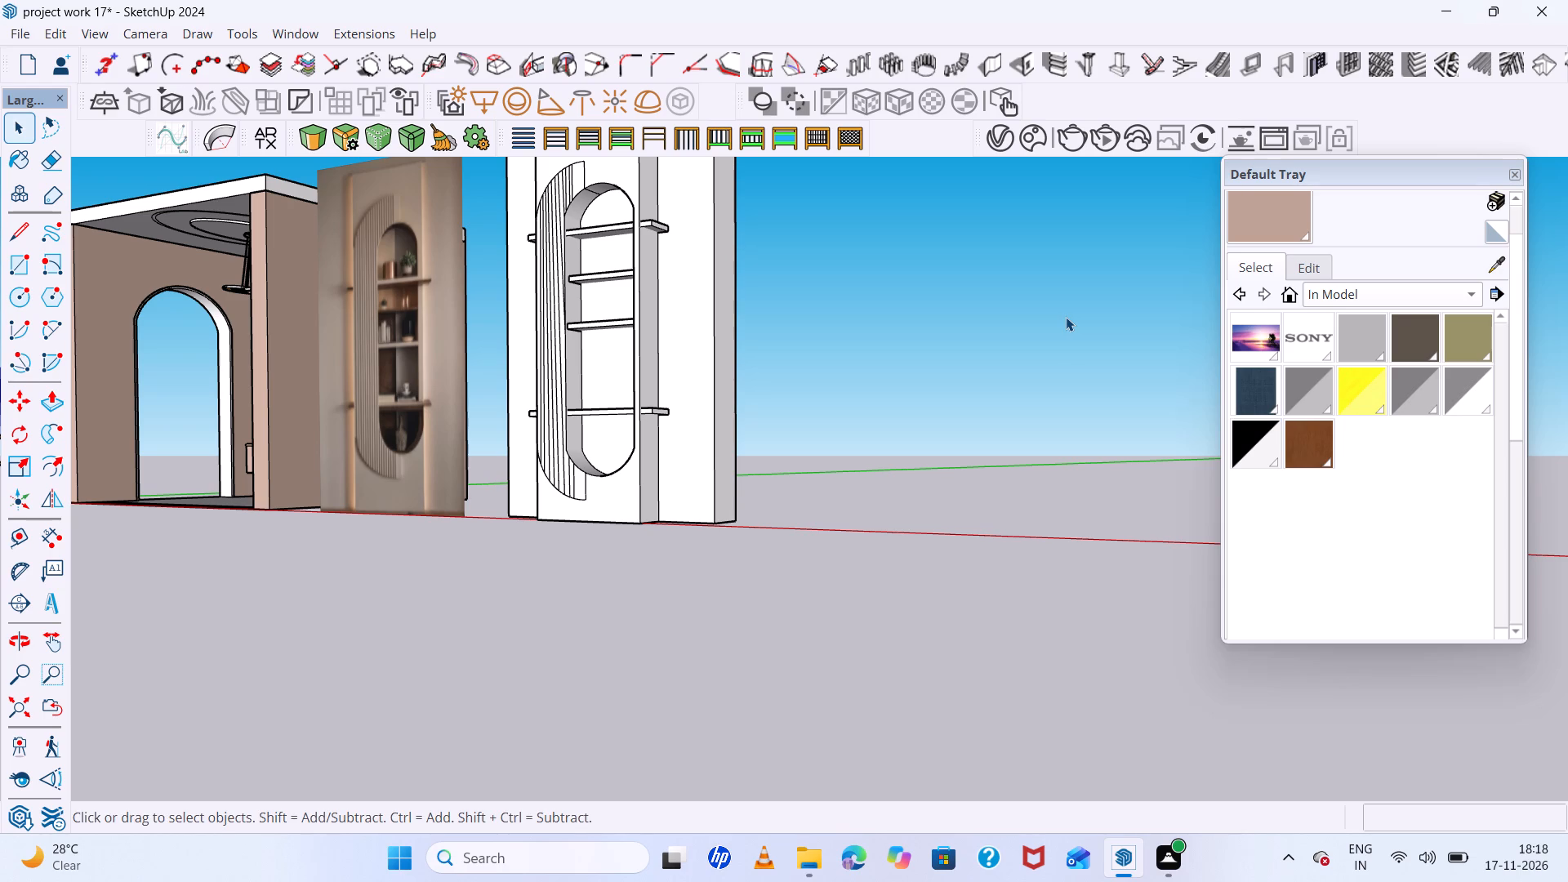
scroll(1066, 317, up, 6)
scroll(1066, 318, down, 5)
middle_drag(1066, 321, 1172, 304)
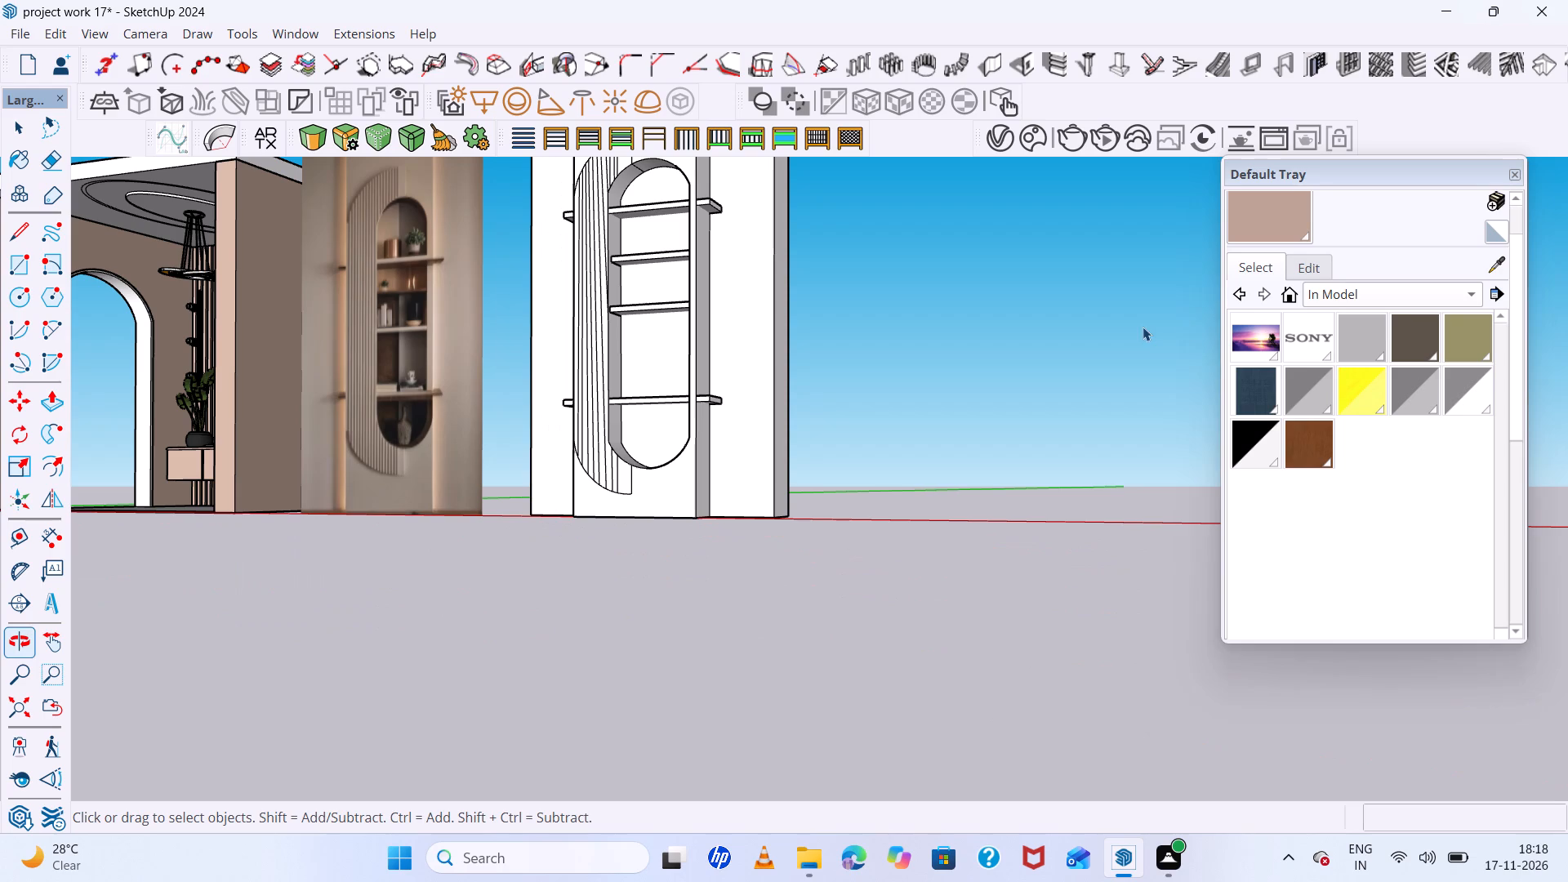
Pick the dark brown wood from the Wood material collection for painting.
click(1372, 296)
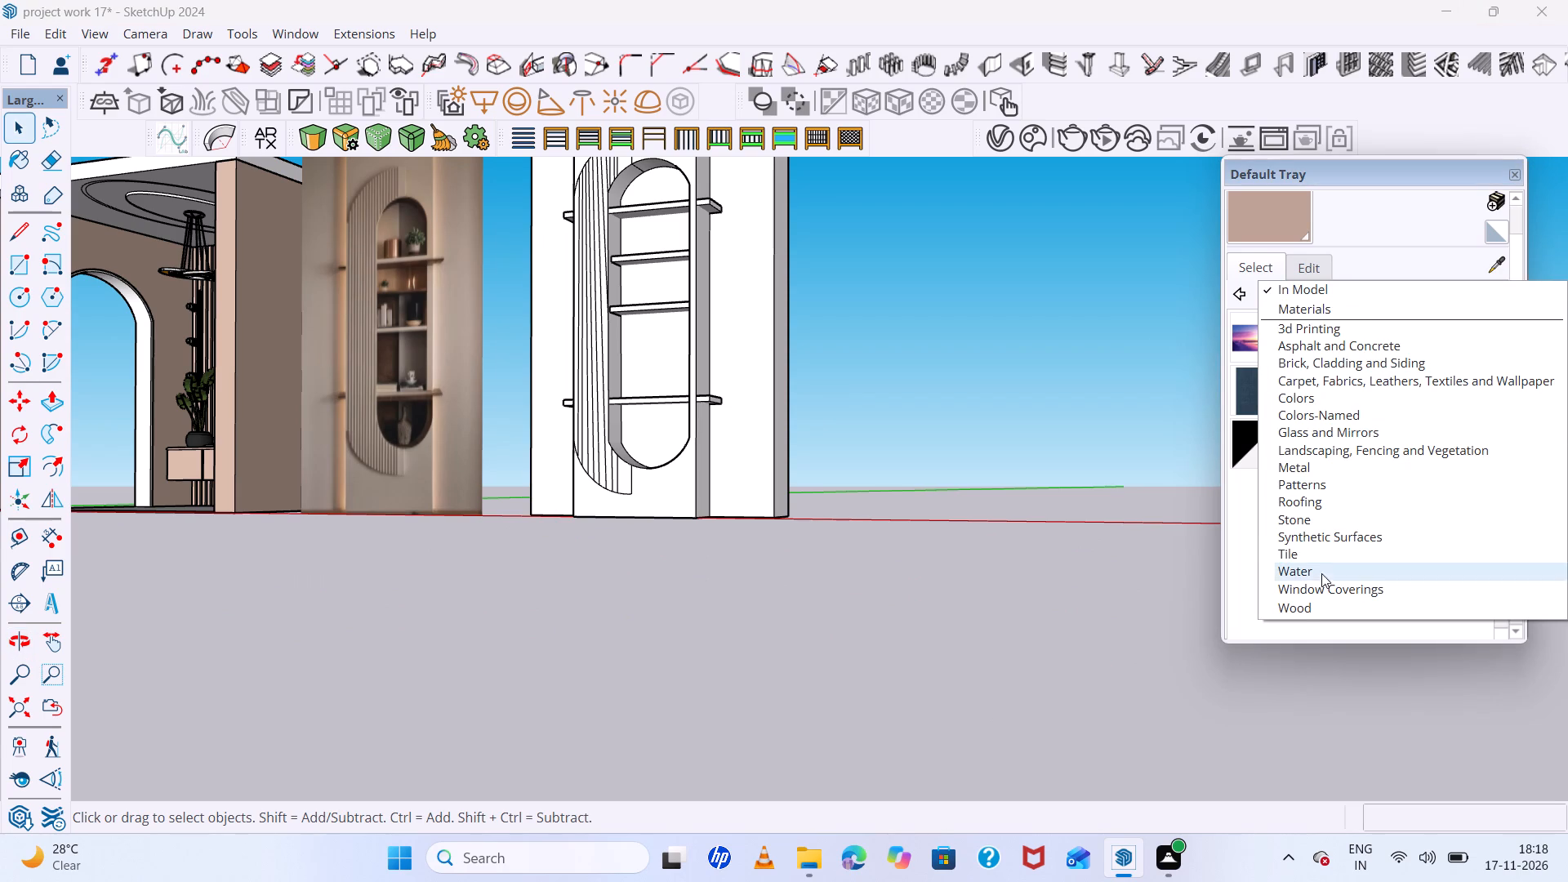
click(1303, 610)
click(1257, 450)
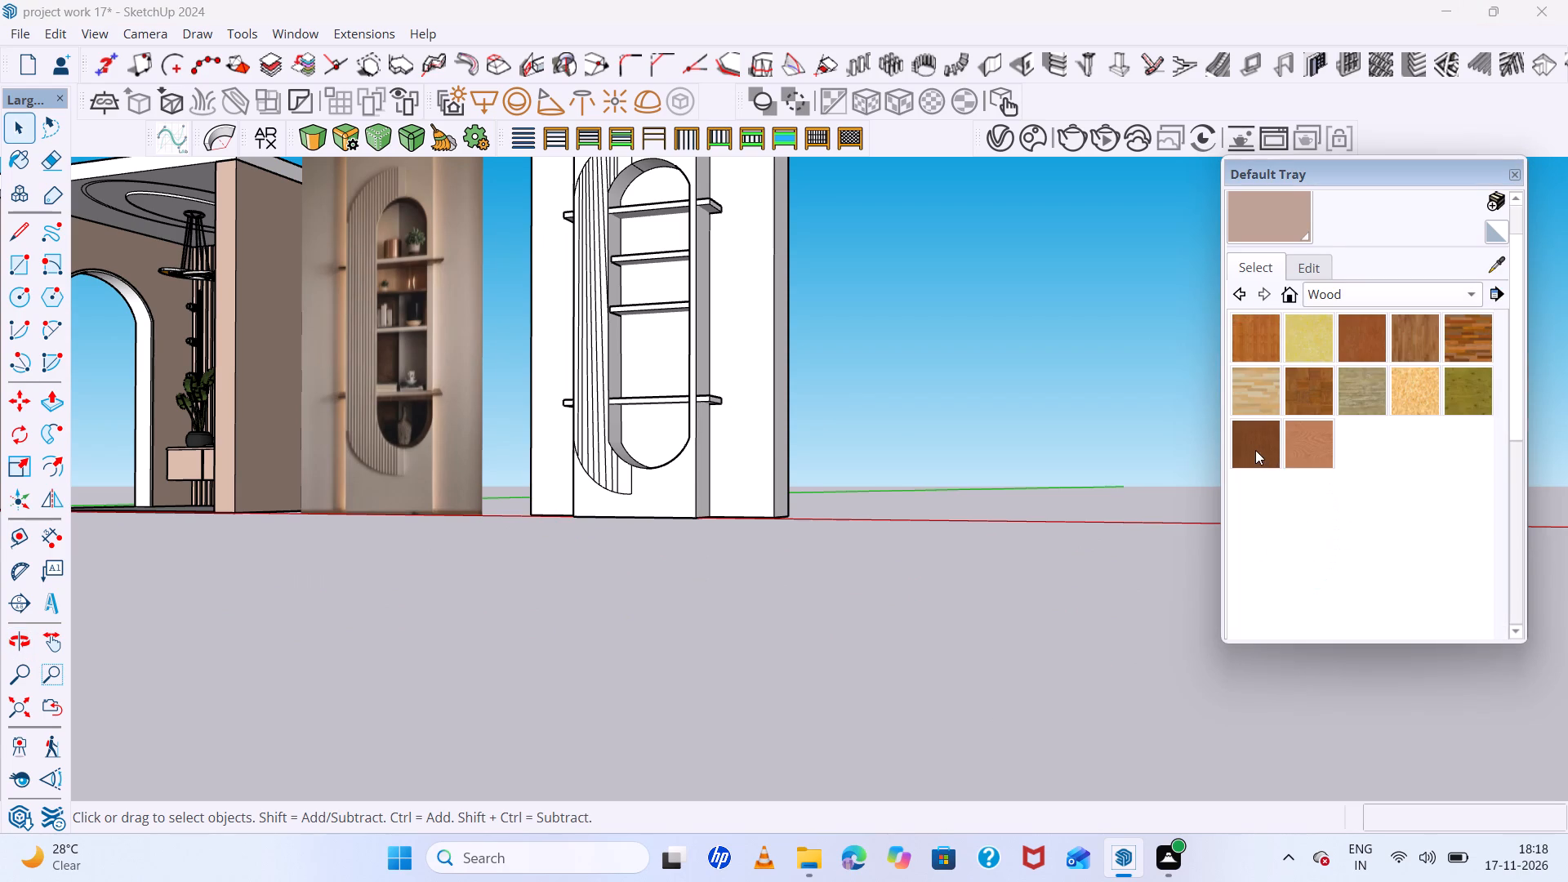
Examine the niche's lower arch, projecting shelves and panel sides against the reference photo.
scroll(681, 465, up, 14)
middle_drag(677, 454, 773, 489)
scroll(772, 489, up, 1)
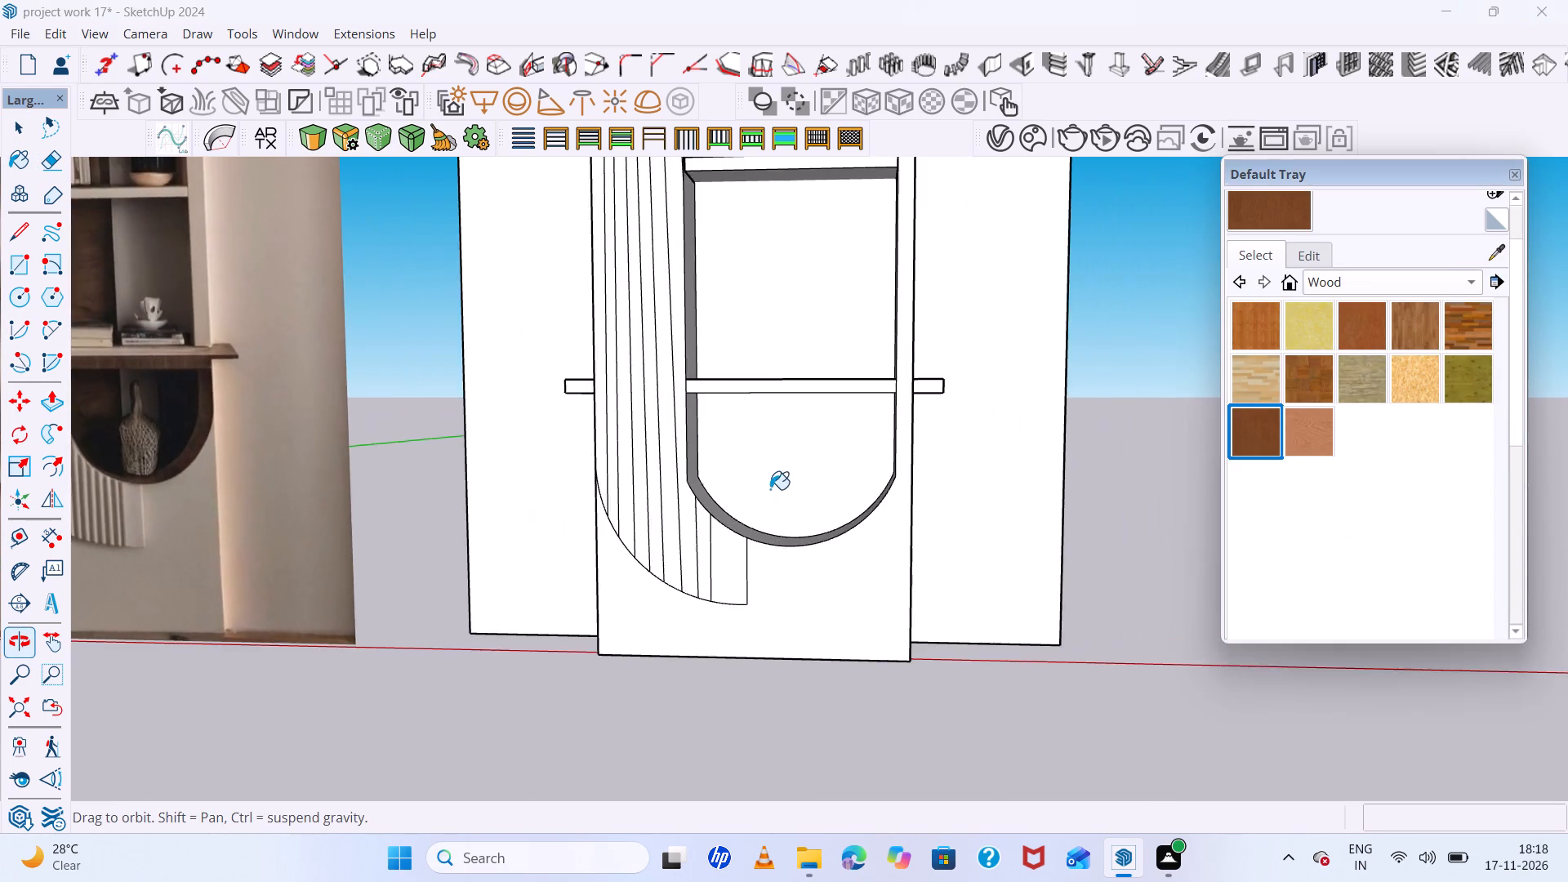
scroll(769, 488, down, 8)
scroll(831, 452, up, 14)
middle_drag(808, 459, 938, 503)
key(space)
scroll(890, 492, up, 6)
scroll(884, 492, down, 6)
middle_drag(884, 492, 750, 389)
scroll(909, 440, down, 8)
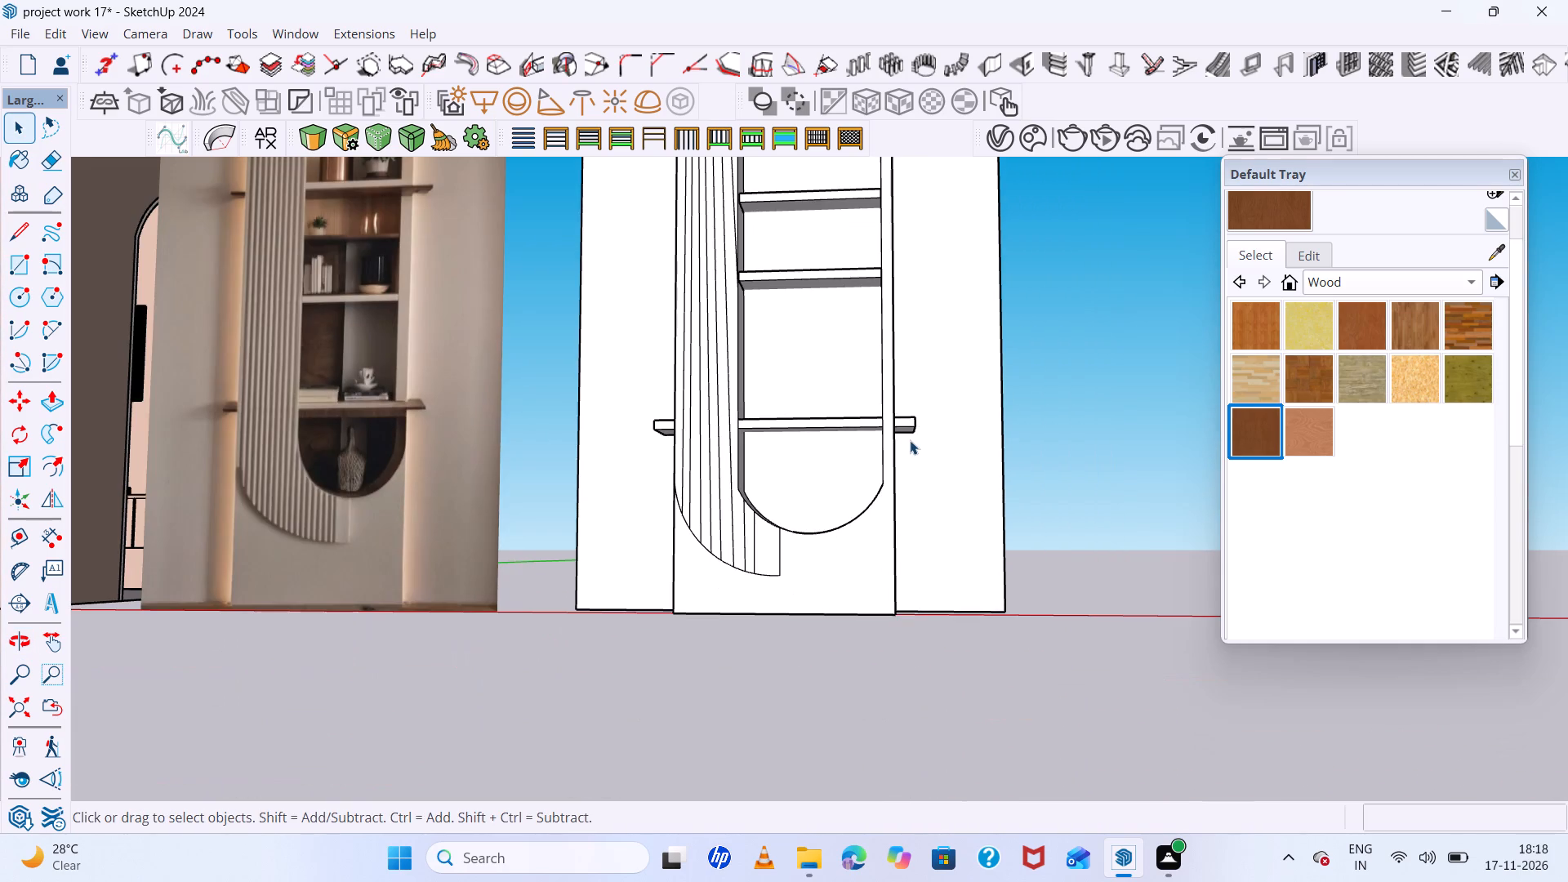
scroll(910, 440, down, 4)
scroll(910, 440, up, 7)
middle_drag(905, 439, 831, 408)
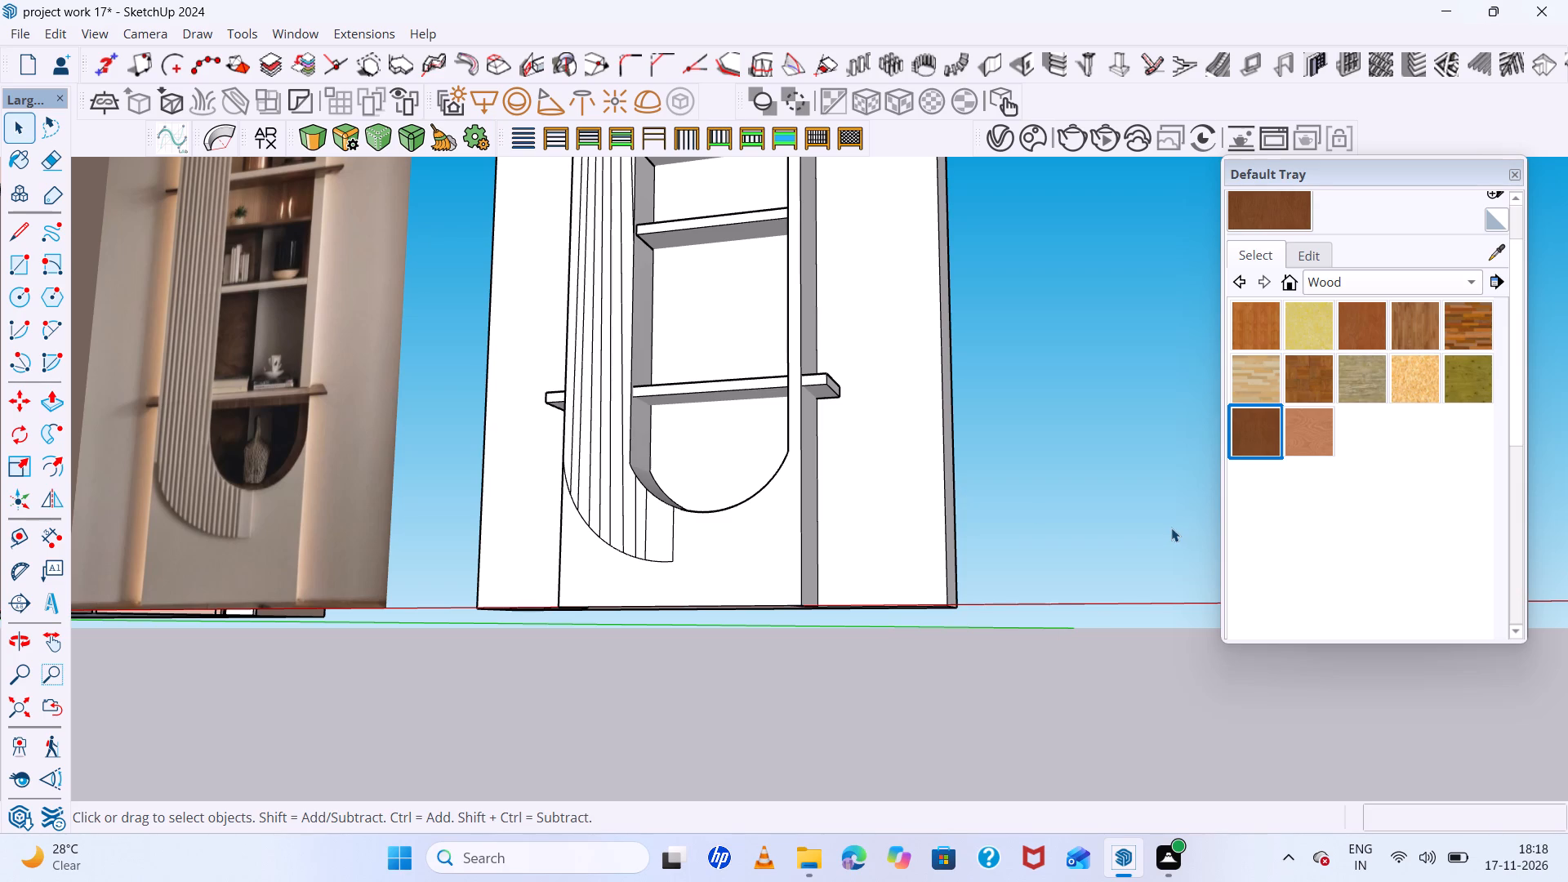
scroll(817, 577, down, 7)
scroll(715, 557, up, 8)
scroll(714, 555, down, 7)
middle_drag(714, 555, 728, 591)
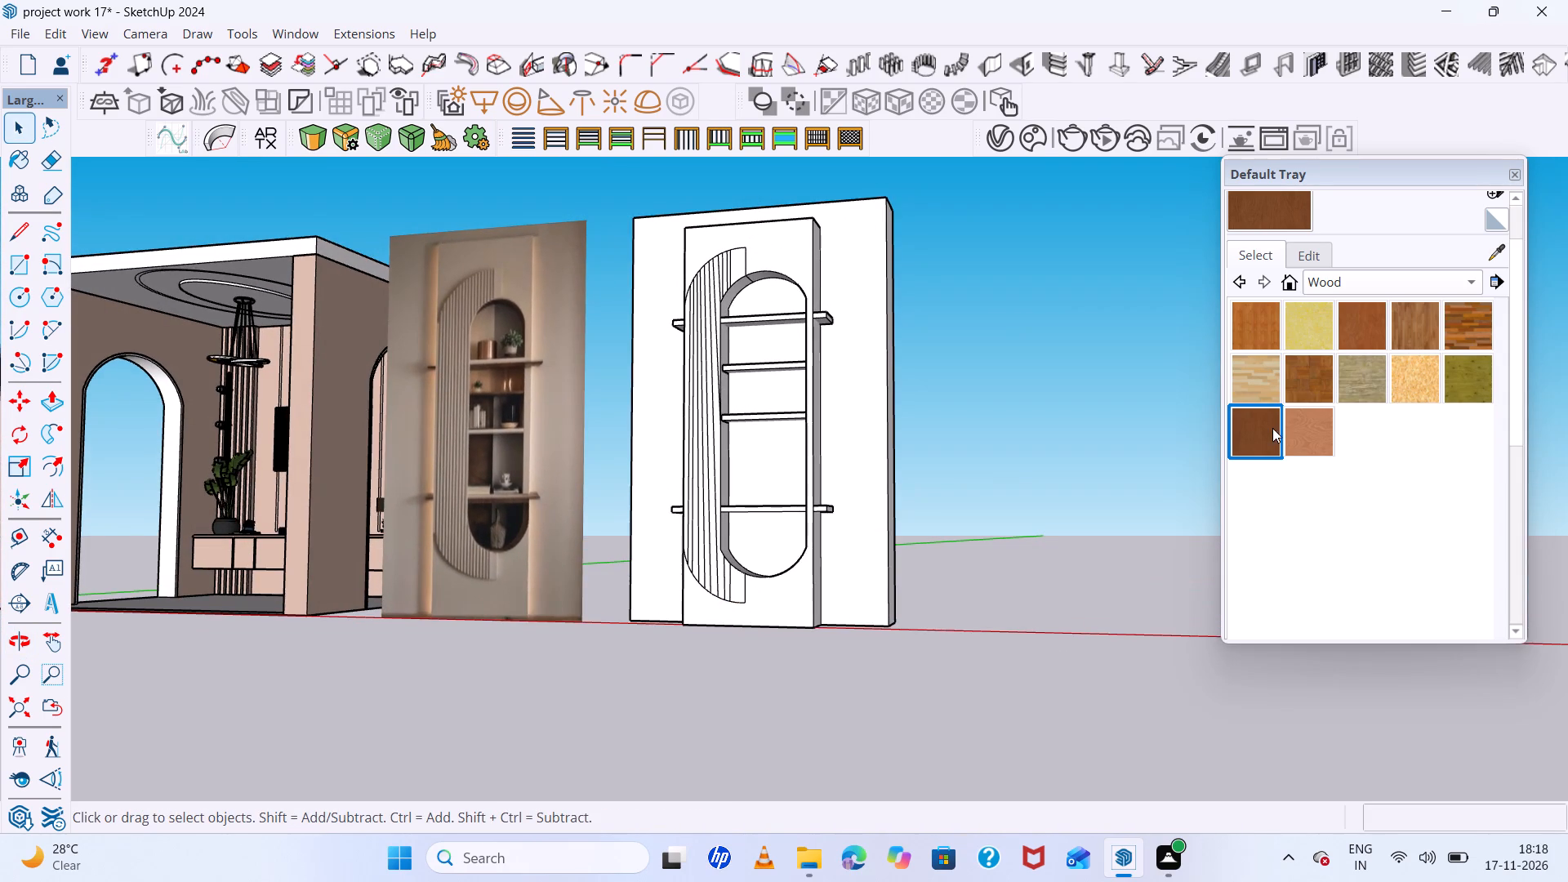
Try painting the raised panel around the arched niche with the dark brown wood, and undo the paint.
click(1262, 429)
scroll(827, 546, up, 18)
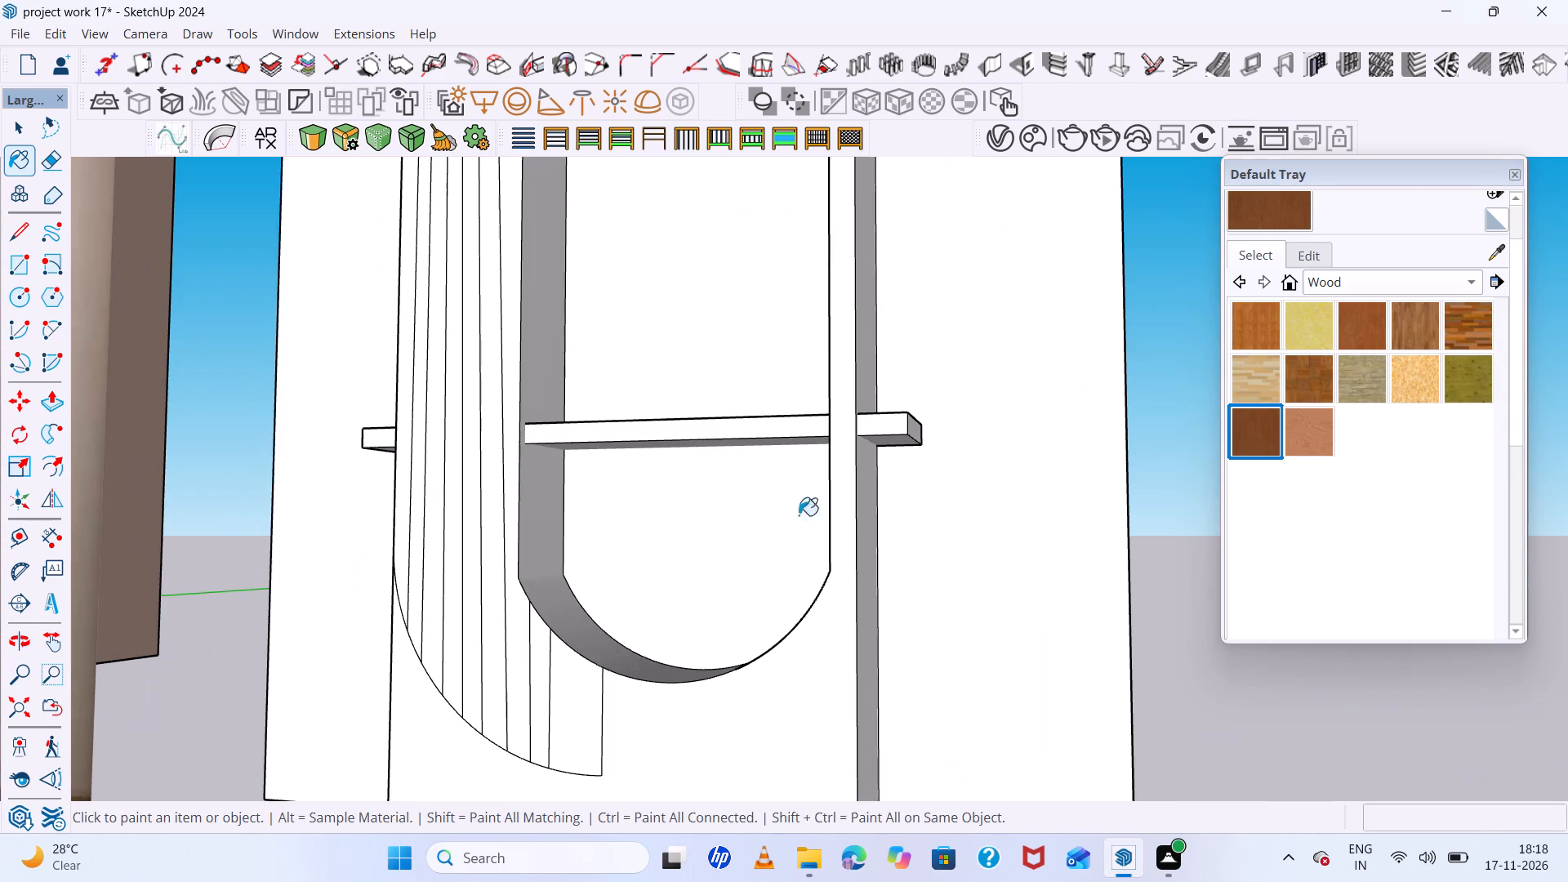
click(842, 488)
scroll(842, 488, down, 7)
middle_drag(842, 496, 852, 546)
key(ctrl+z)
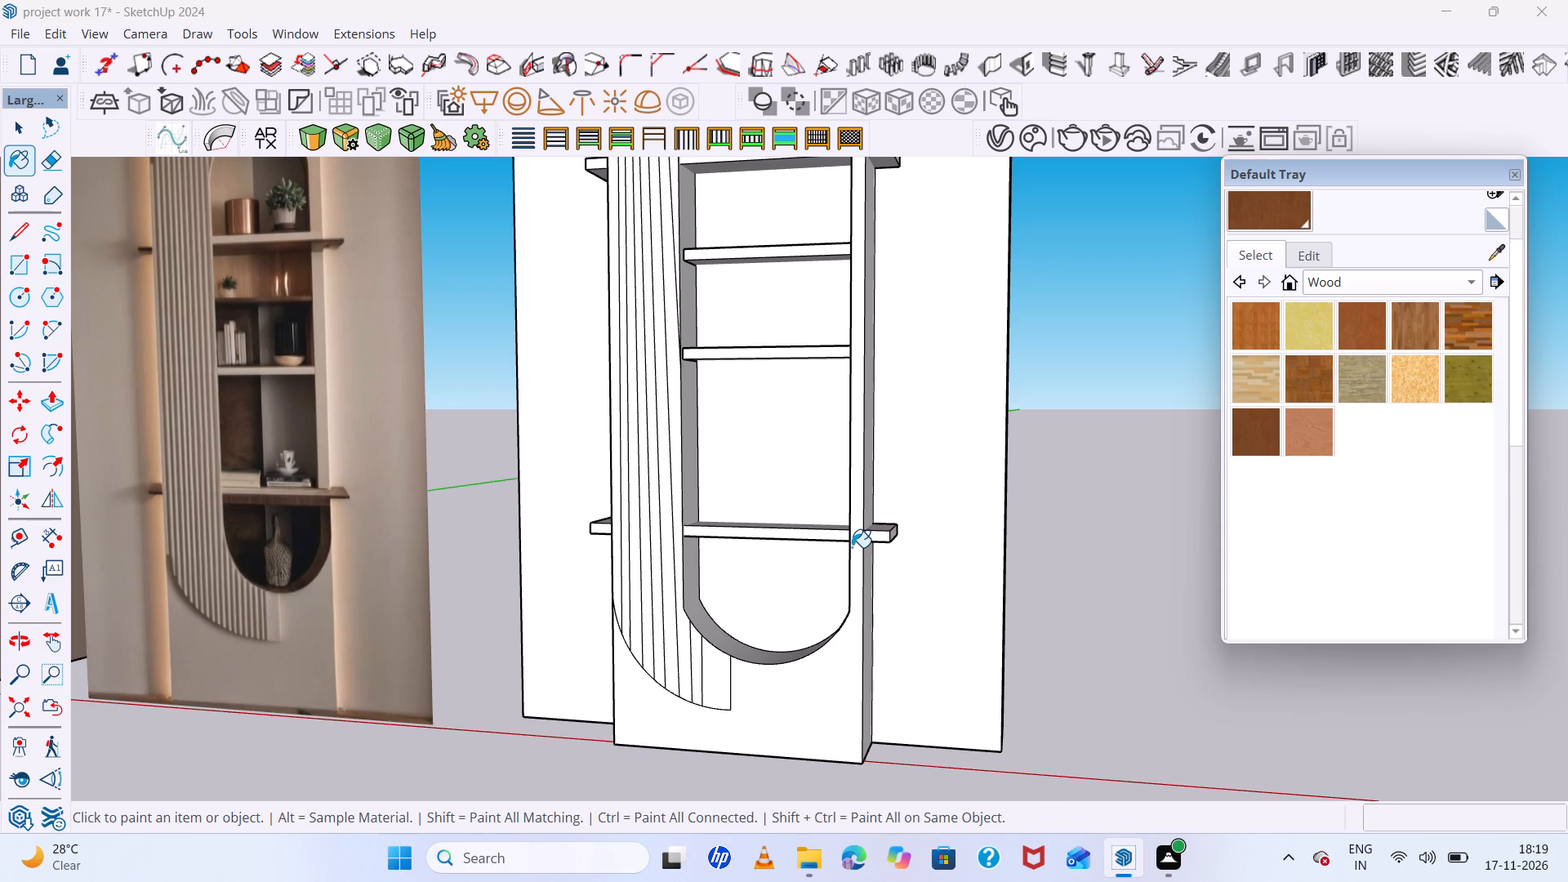
Examine the lower projecting shelf and the niche's inner faces up close.
scroll(866, 531, up, 7)
middle_drag(866, 531, 1065, 591)
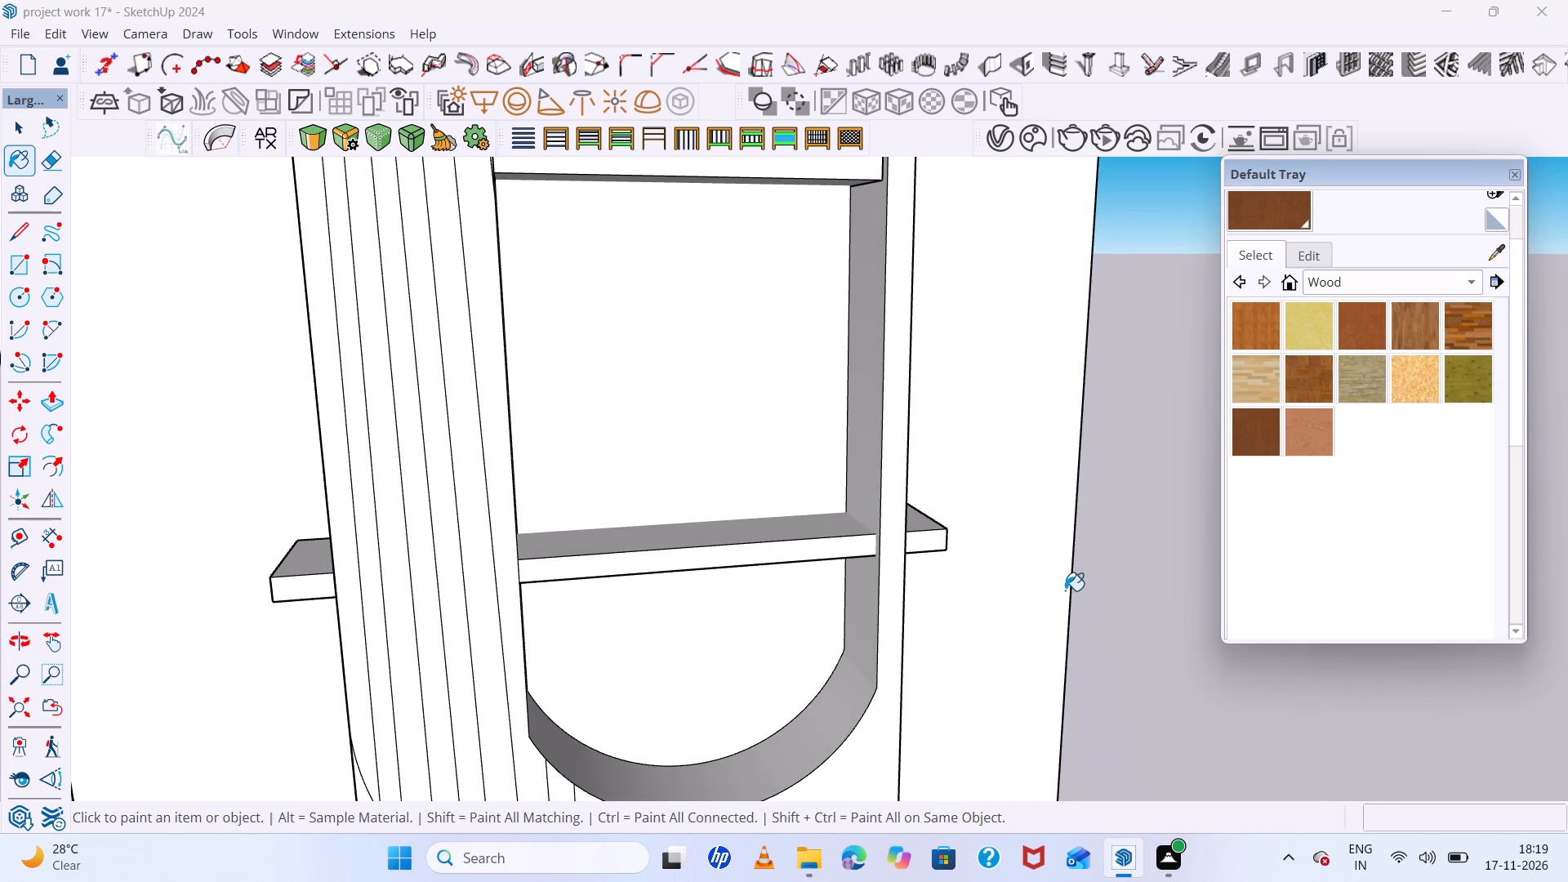
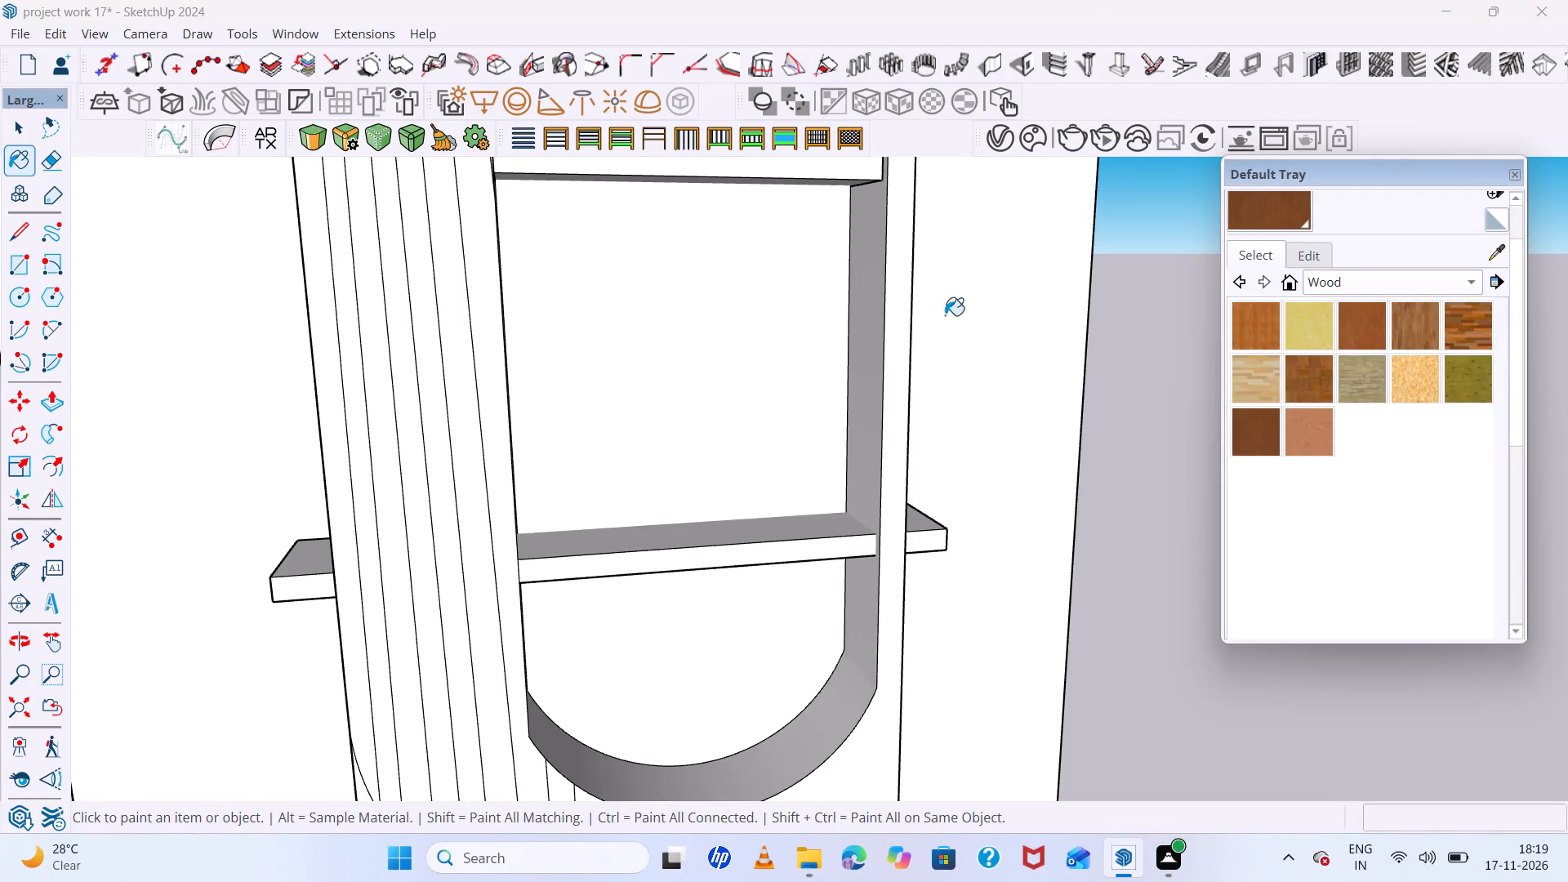
Draw a line about 2" long across the narrow panel strip beside the niche, level with the lower shelf's top edge.
scroll(996, 464, down, 6)
middle_drag(989, 501, 977, 435)
scroll(955, 519, up, 12)
middle_drag(911, 544, 898, 550)
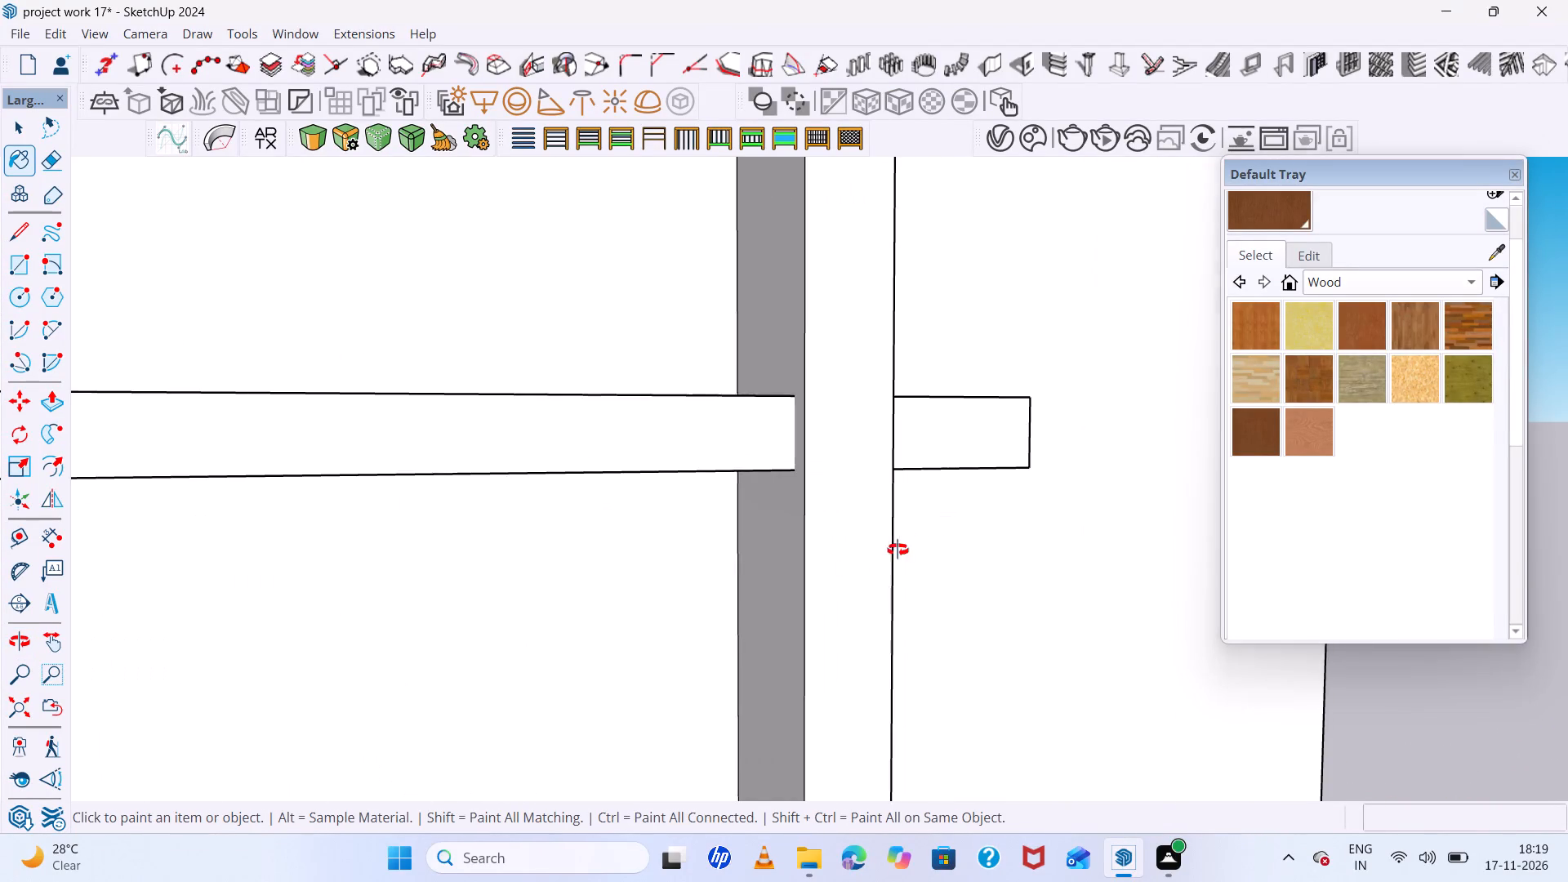
middle_drag(898, 550, 853, 568)
key(space)
scroll(754, 483, up, 5)
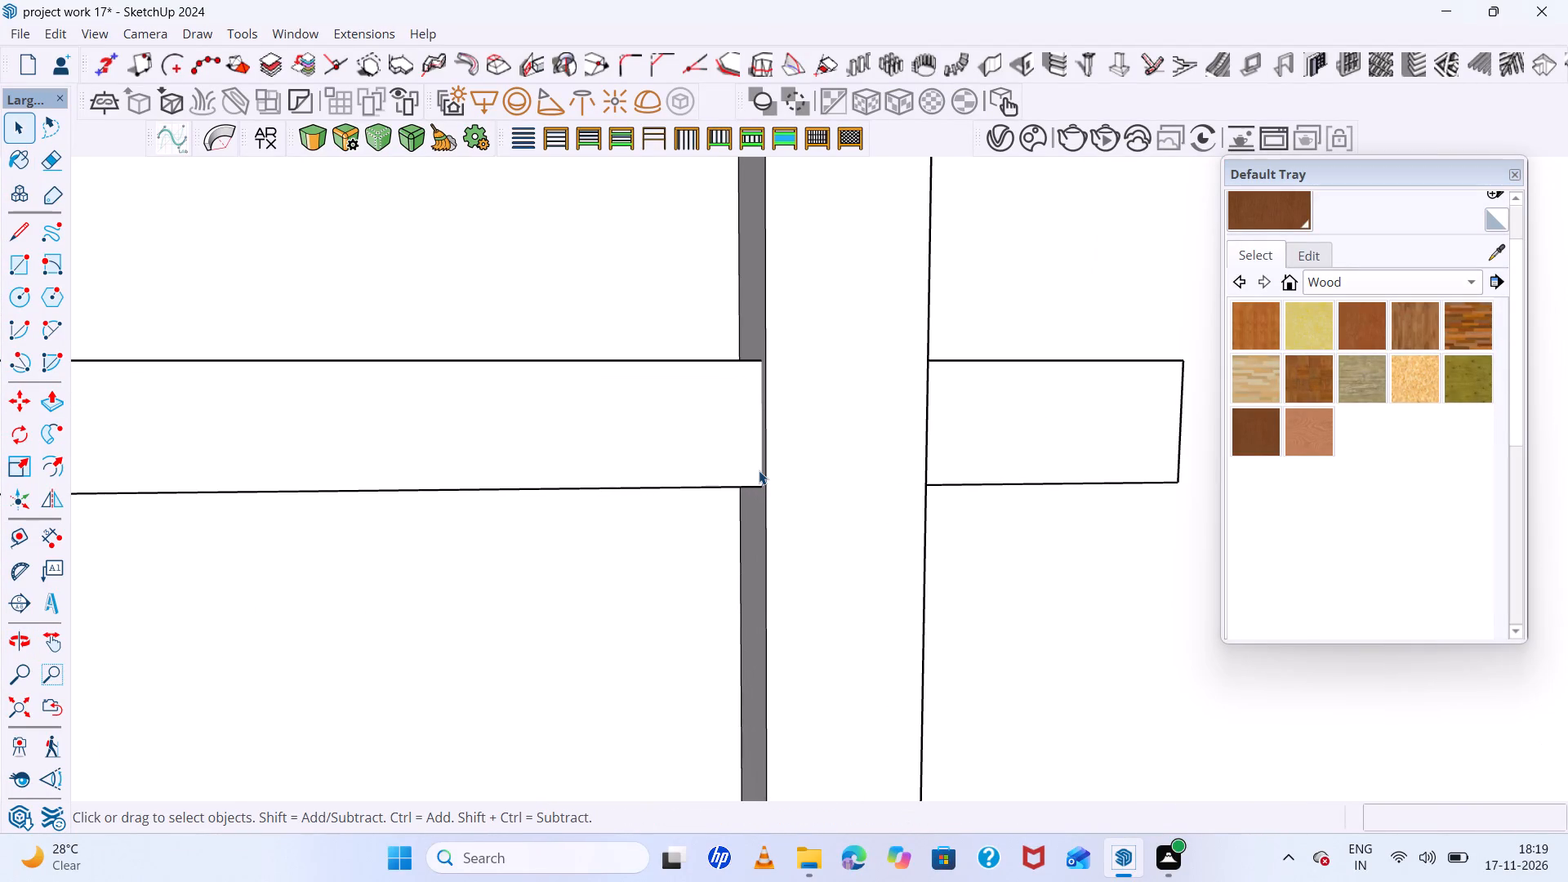
triple_click(865, 540)
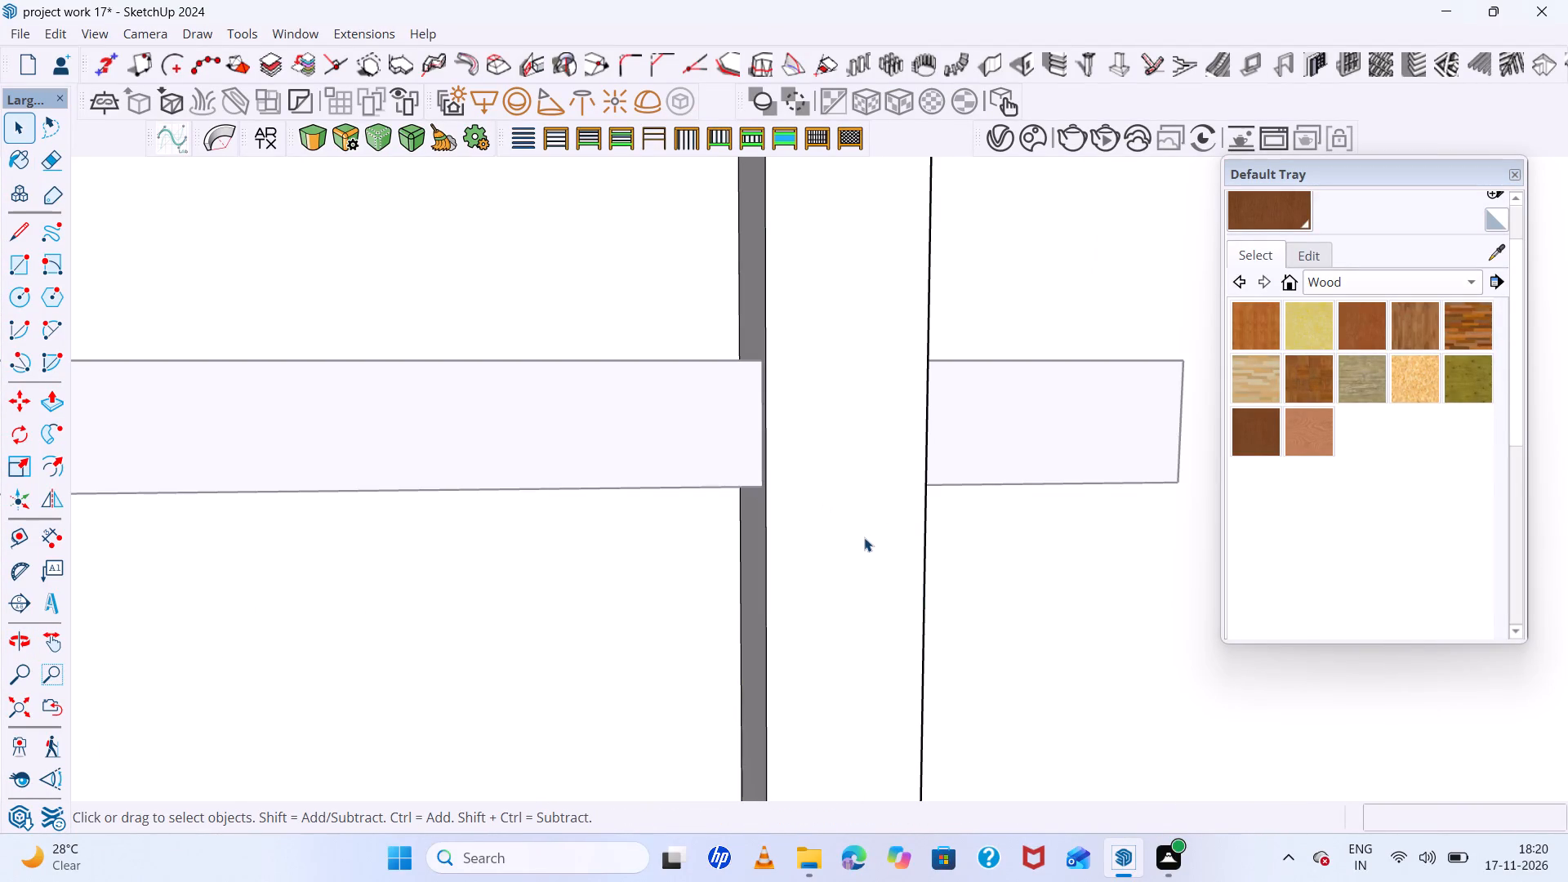
key(l)
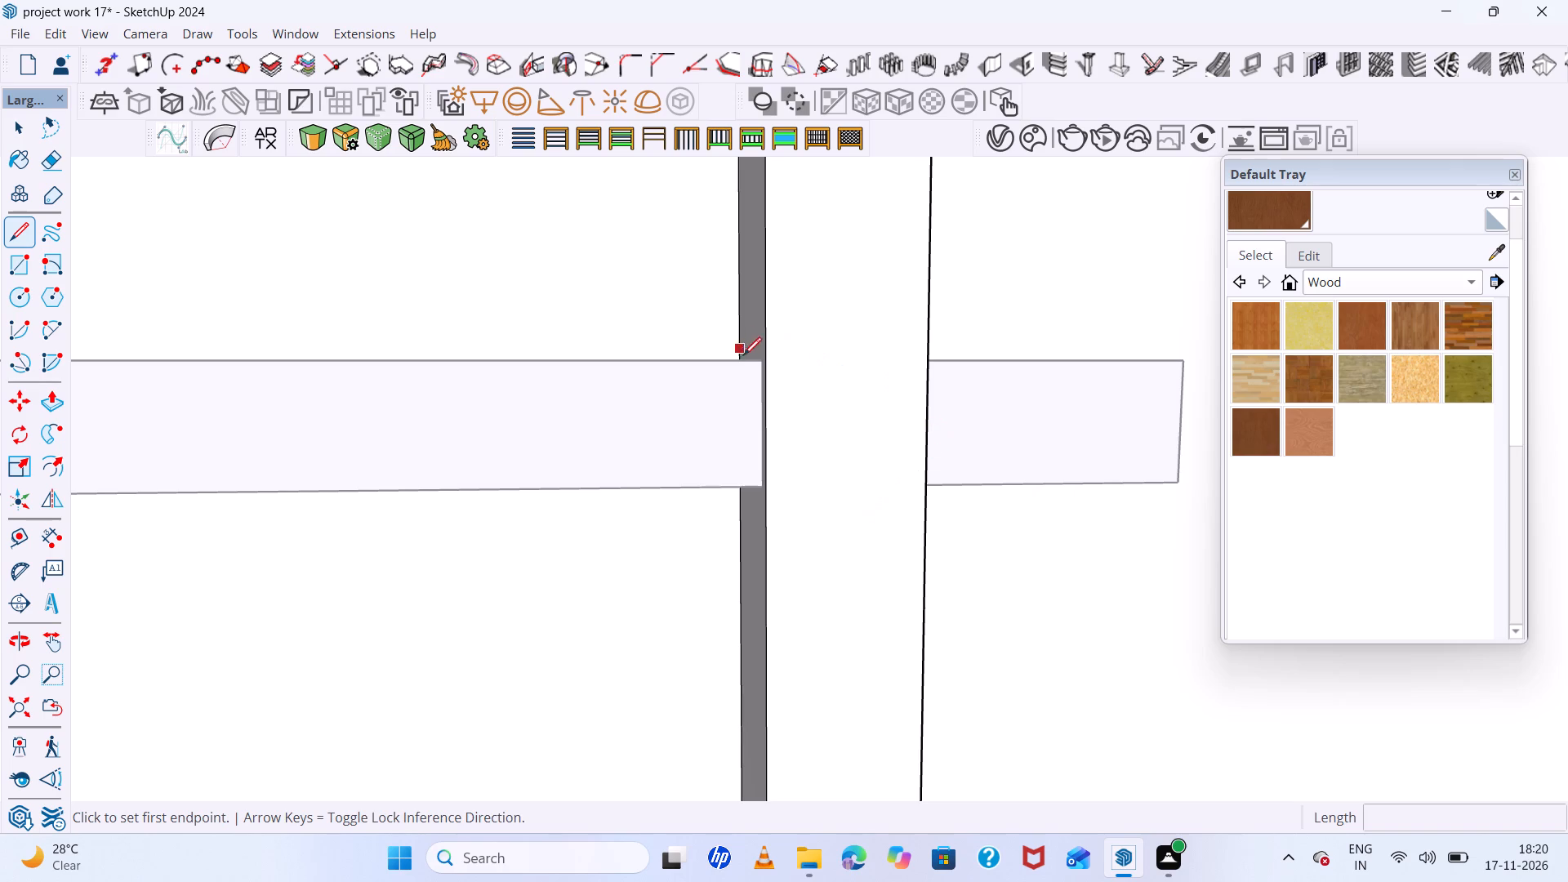
scroll(751, 362, up, 5)
middle_drag(759, 368, 818, 403)
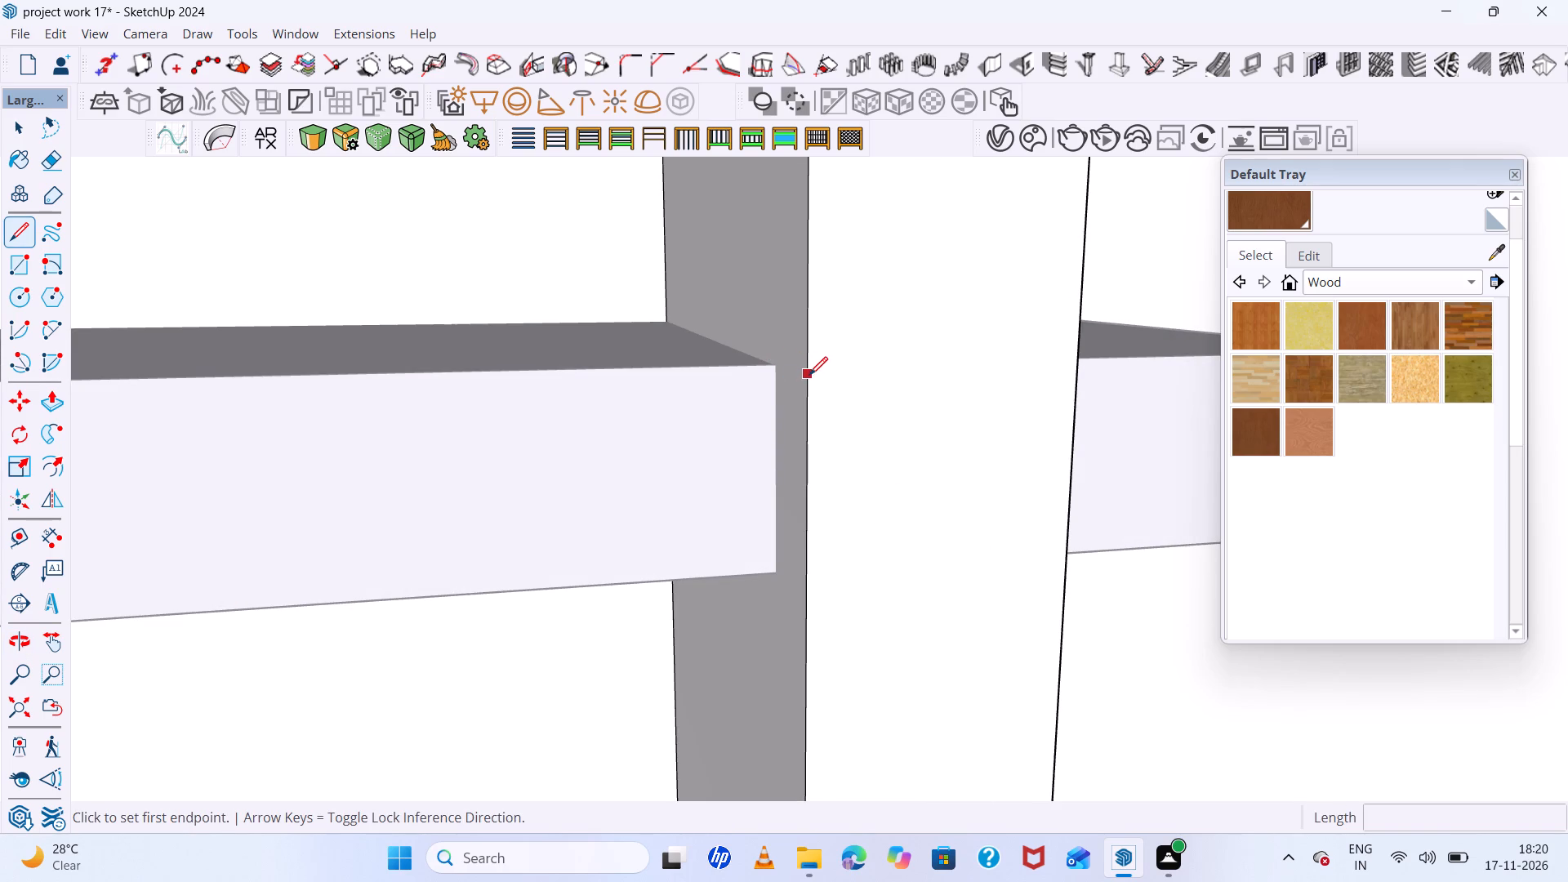
click(809, 375)
click(1082, 370)
scroll(957, 354, down, 20)
scroll(957, 354, down, 10)
scroll(325, 371, up, 7)
scroll(479, 366, down, 14)
key(space)
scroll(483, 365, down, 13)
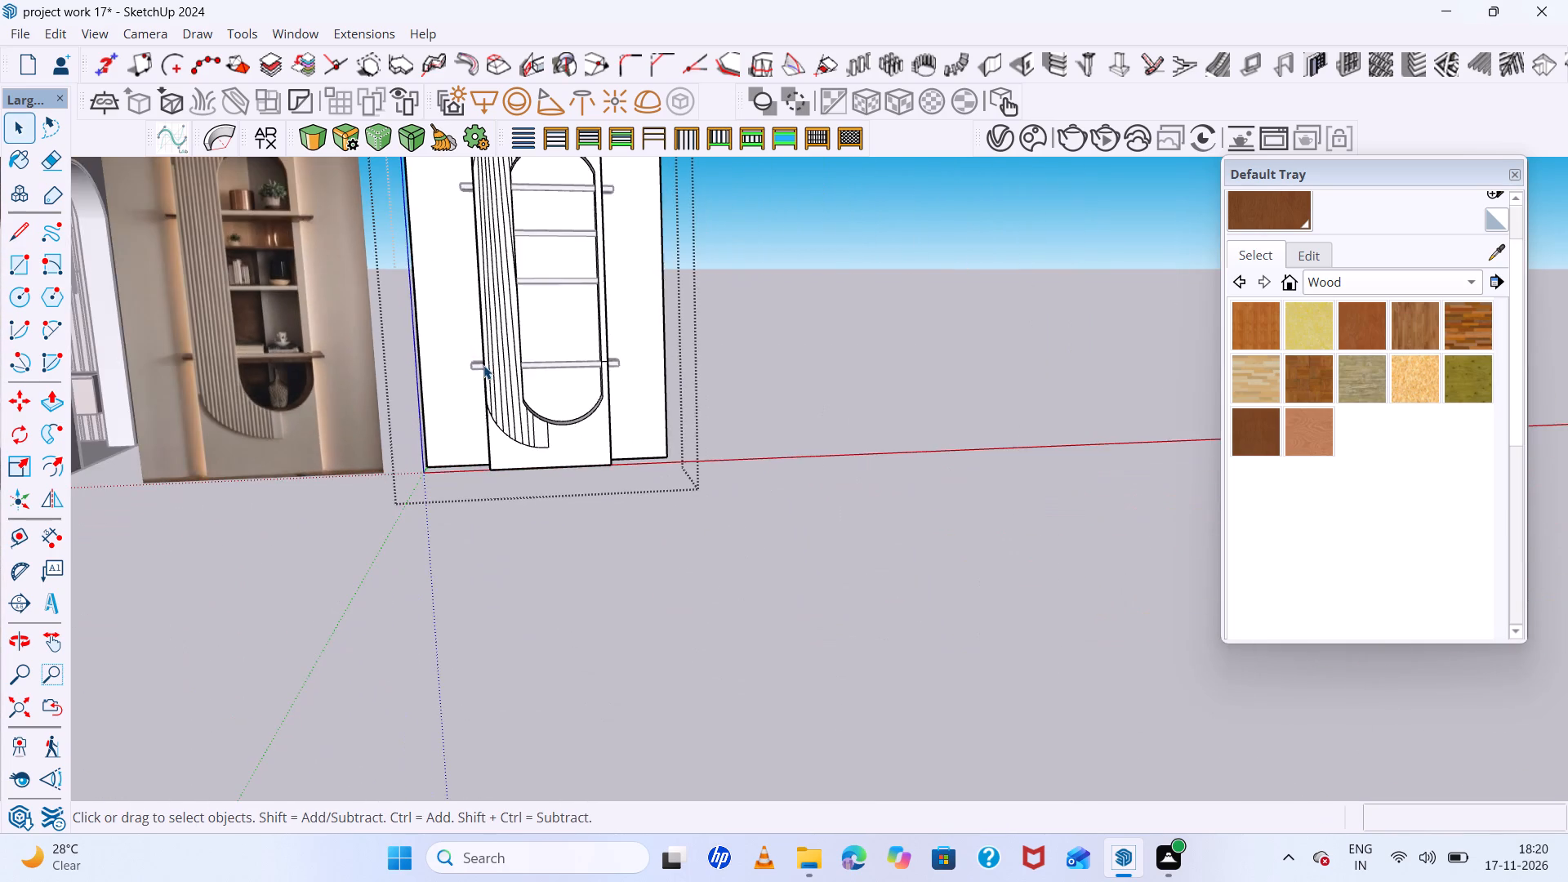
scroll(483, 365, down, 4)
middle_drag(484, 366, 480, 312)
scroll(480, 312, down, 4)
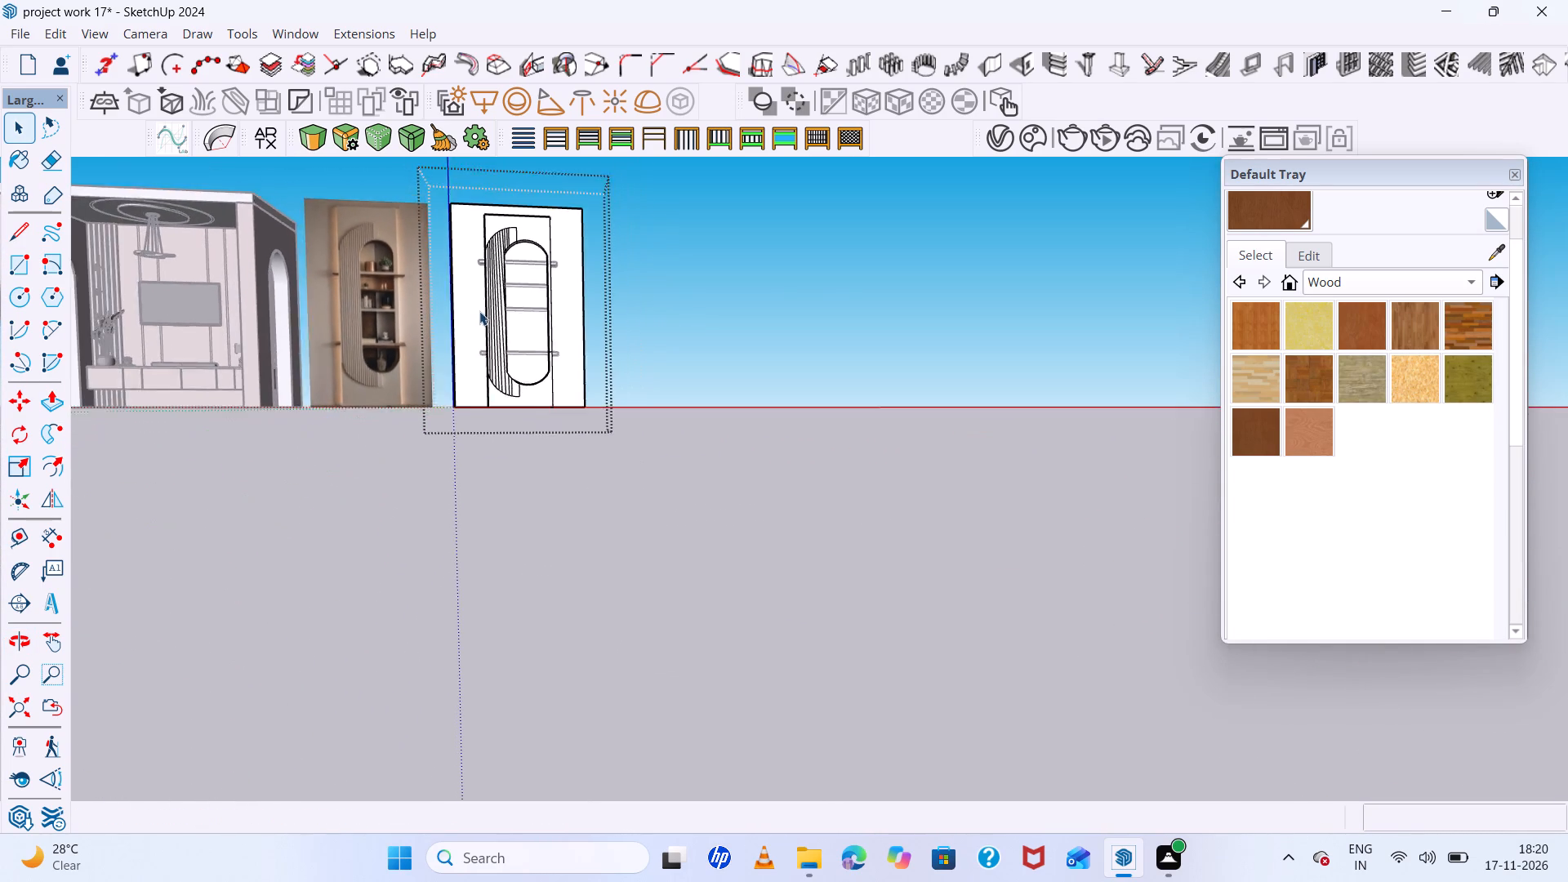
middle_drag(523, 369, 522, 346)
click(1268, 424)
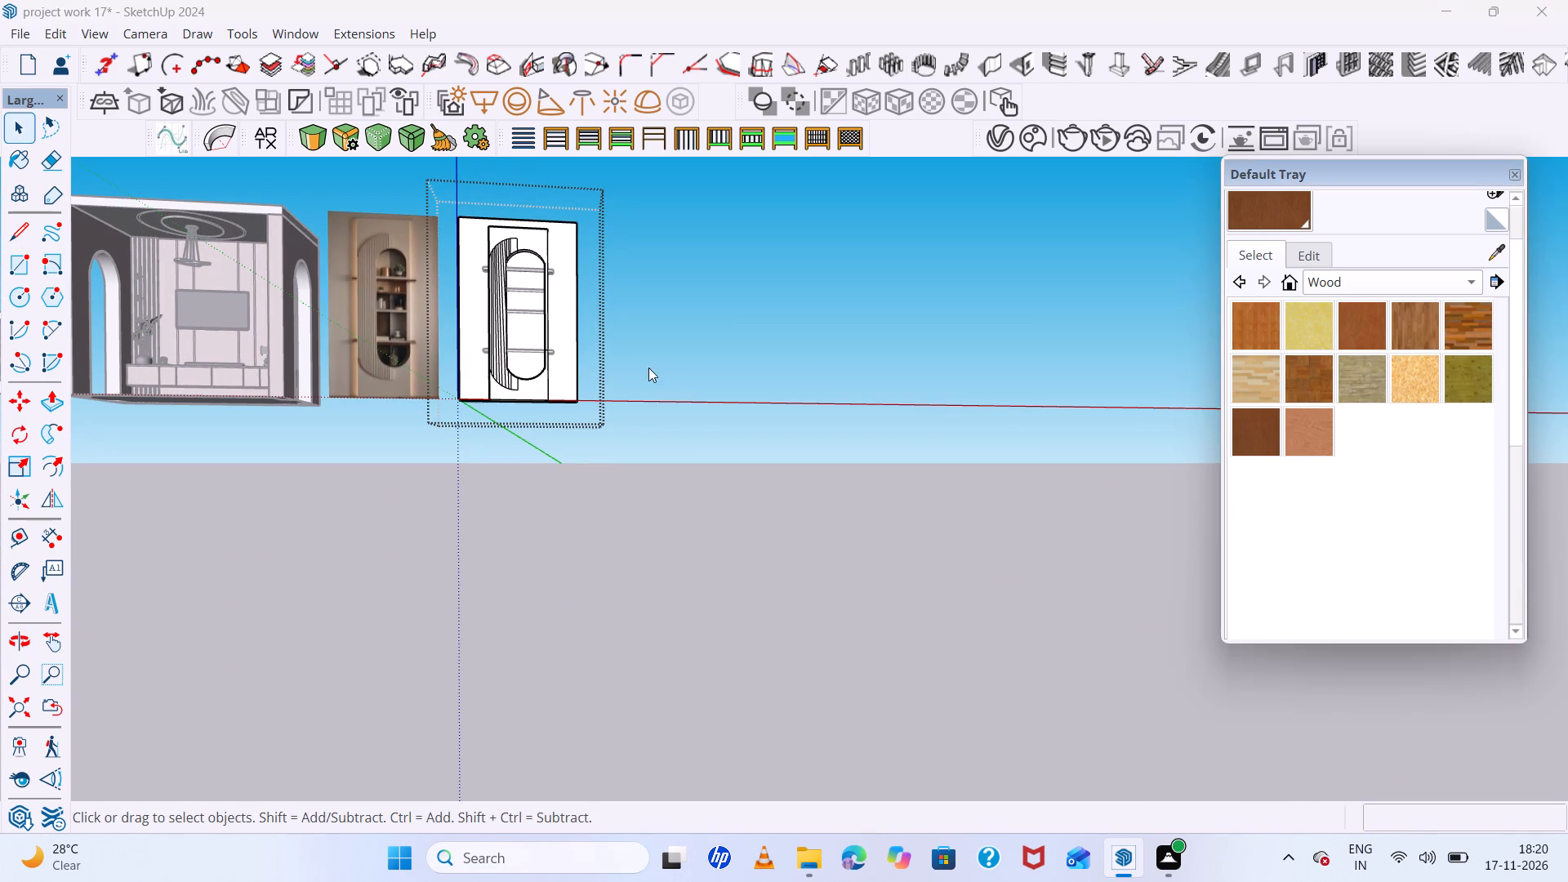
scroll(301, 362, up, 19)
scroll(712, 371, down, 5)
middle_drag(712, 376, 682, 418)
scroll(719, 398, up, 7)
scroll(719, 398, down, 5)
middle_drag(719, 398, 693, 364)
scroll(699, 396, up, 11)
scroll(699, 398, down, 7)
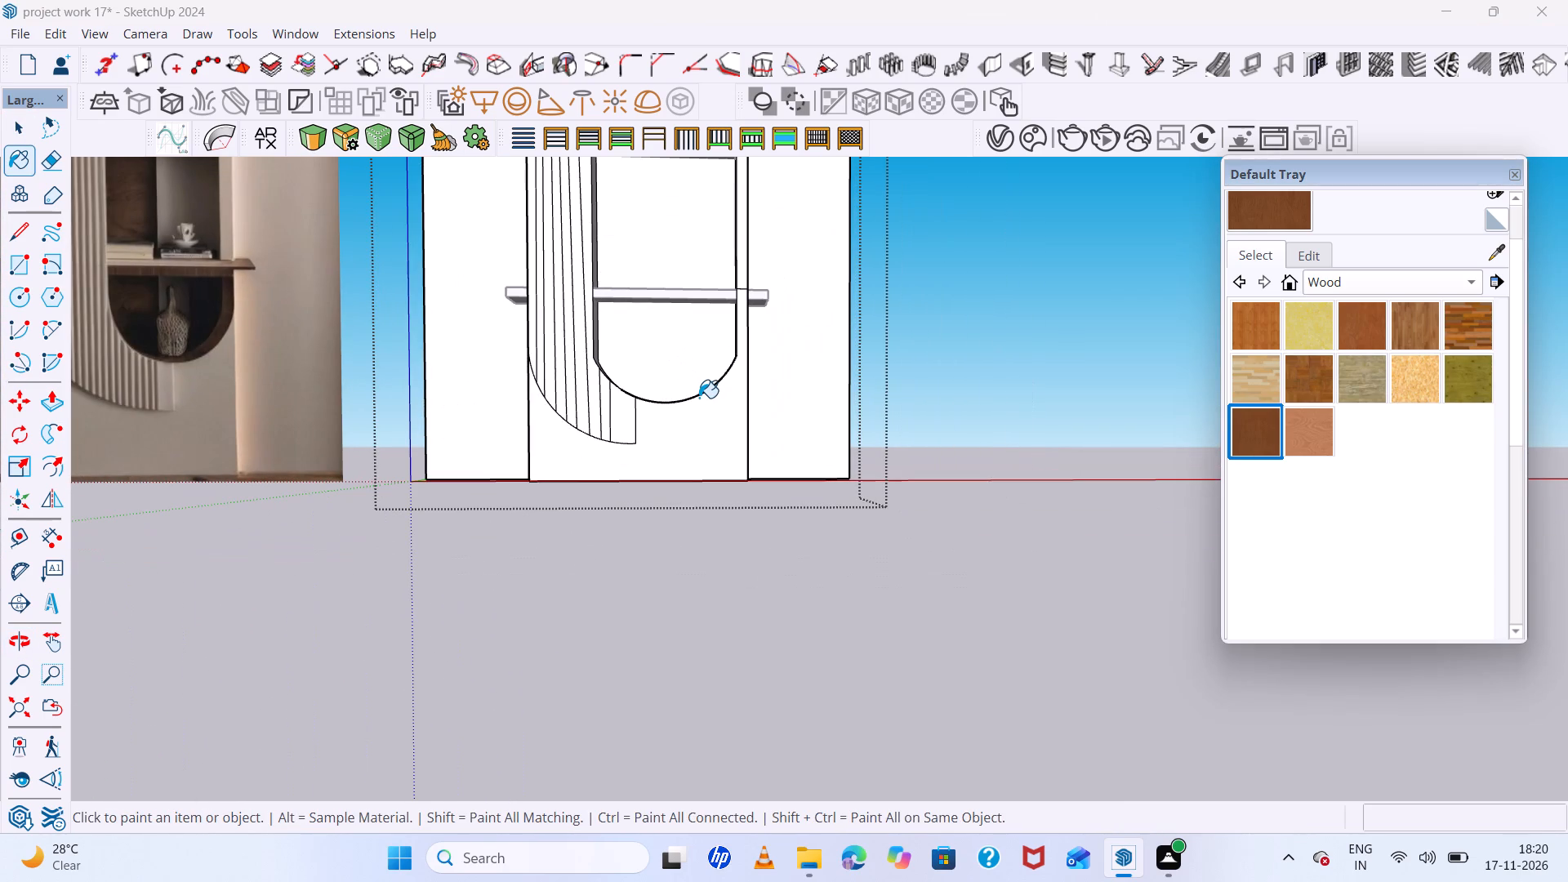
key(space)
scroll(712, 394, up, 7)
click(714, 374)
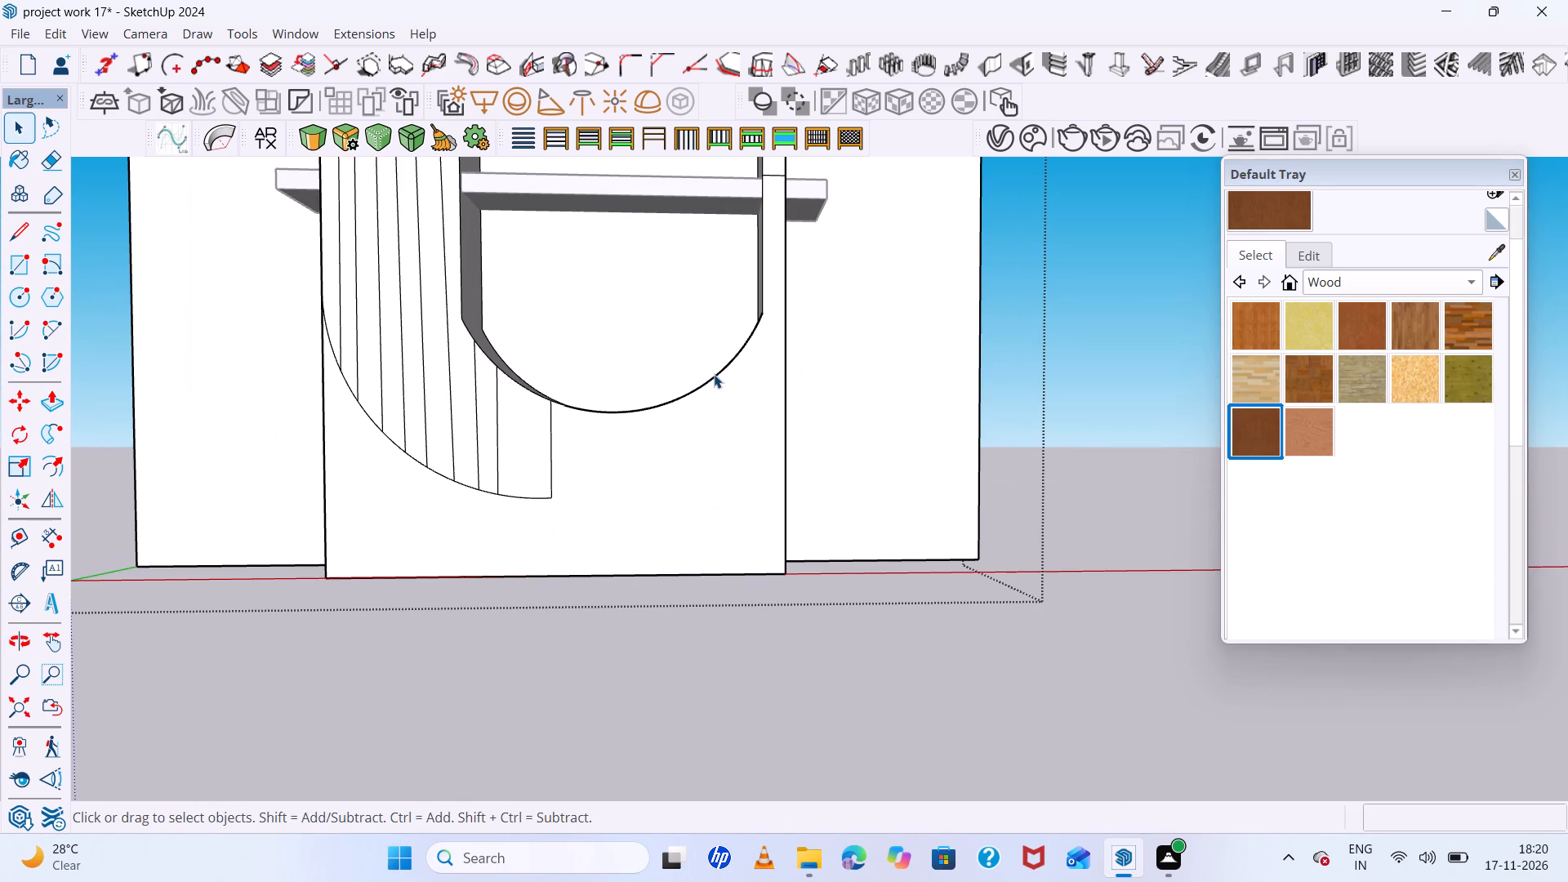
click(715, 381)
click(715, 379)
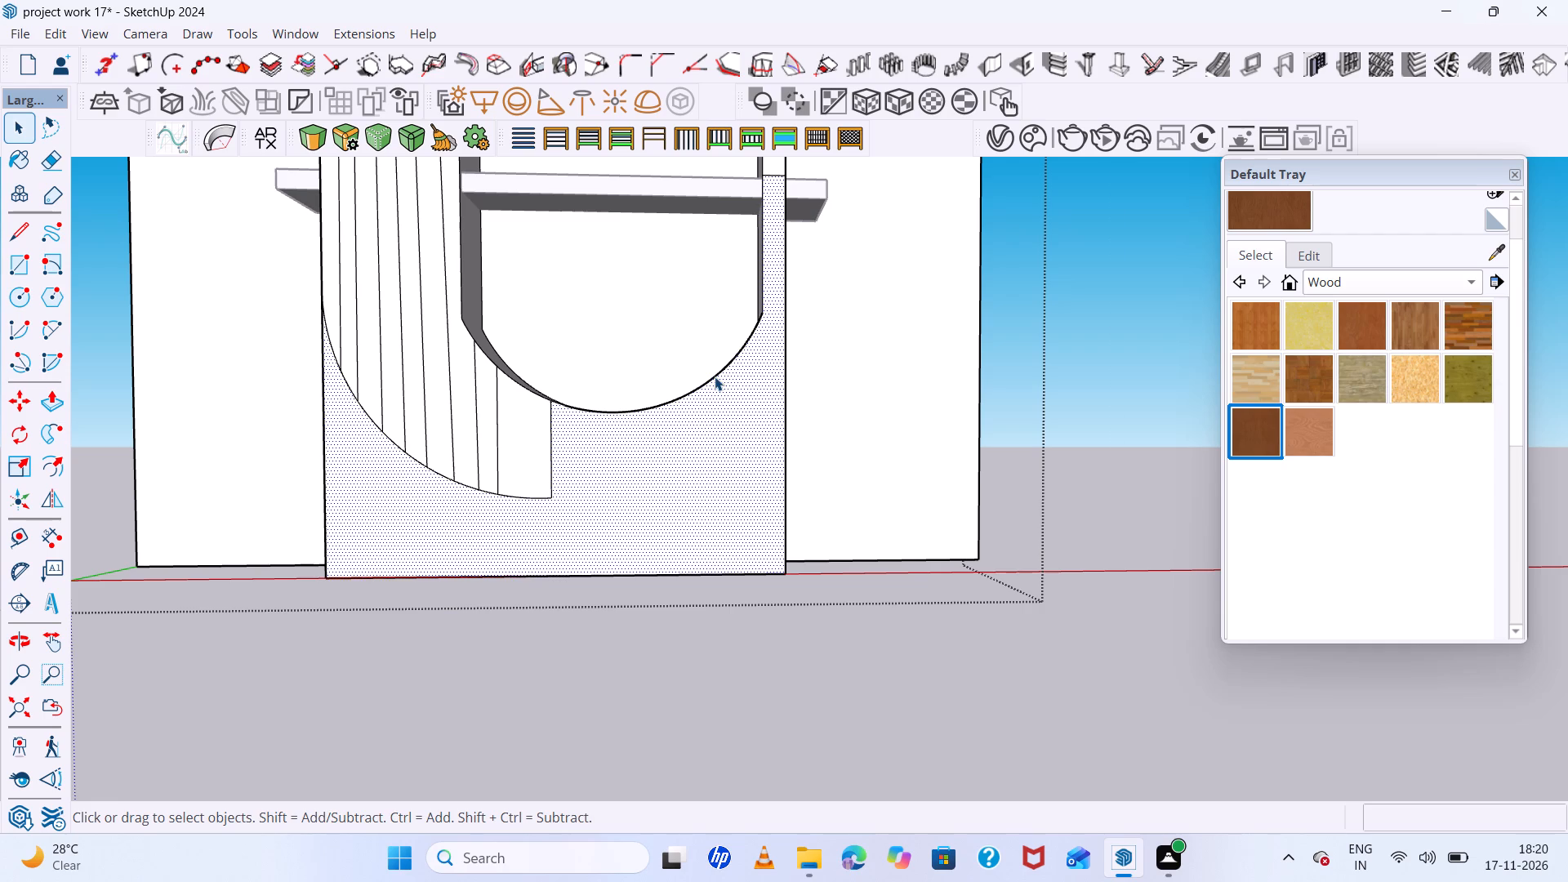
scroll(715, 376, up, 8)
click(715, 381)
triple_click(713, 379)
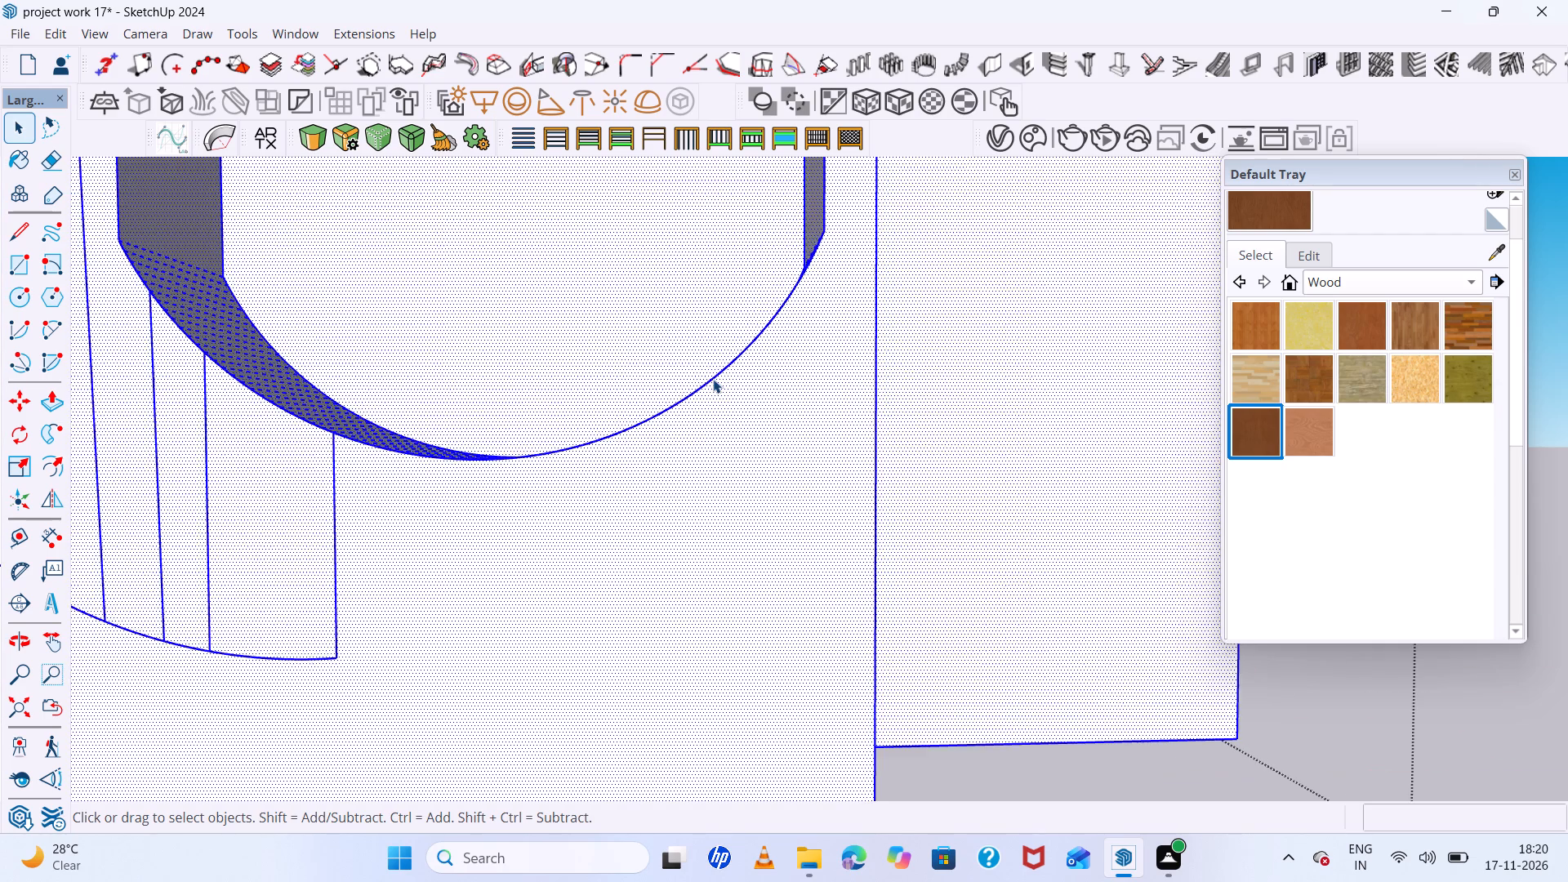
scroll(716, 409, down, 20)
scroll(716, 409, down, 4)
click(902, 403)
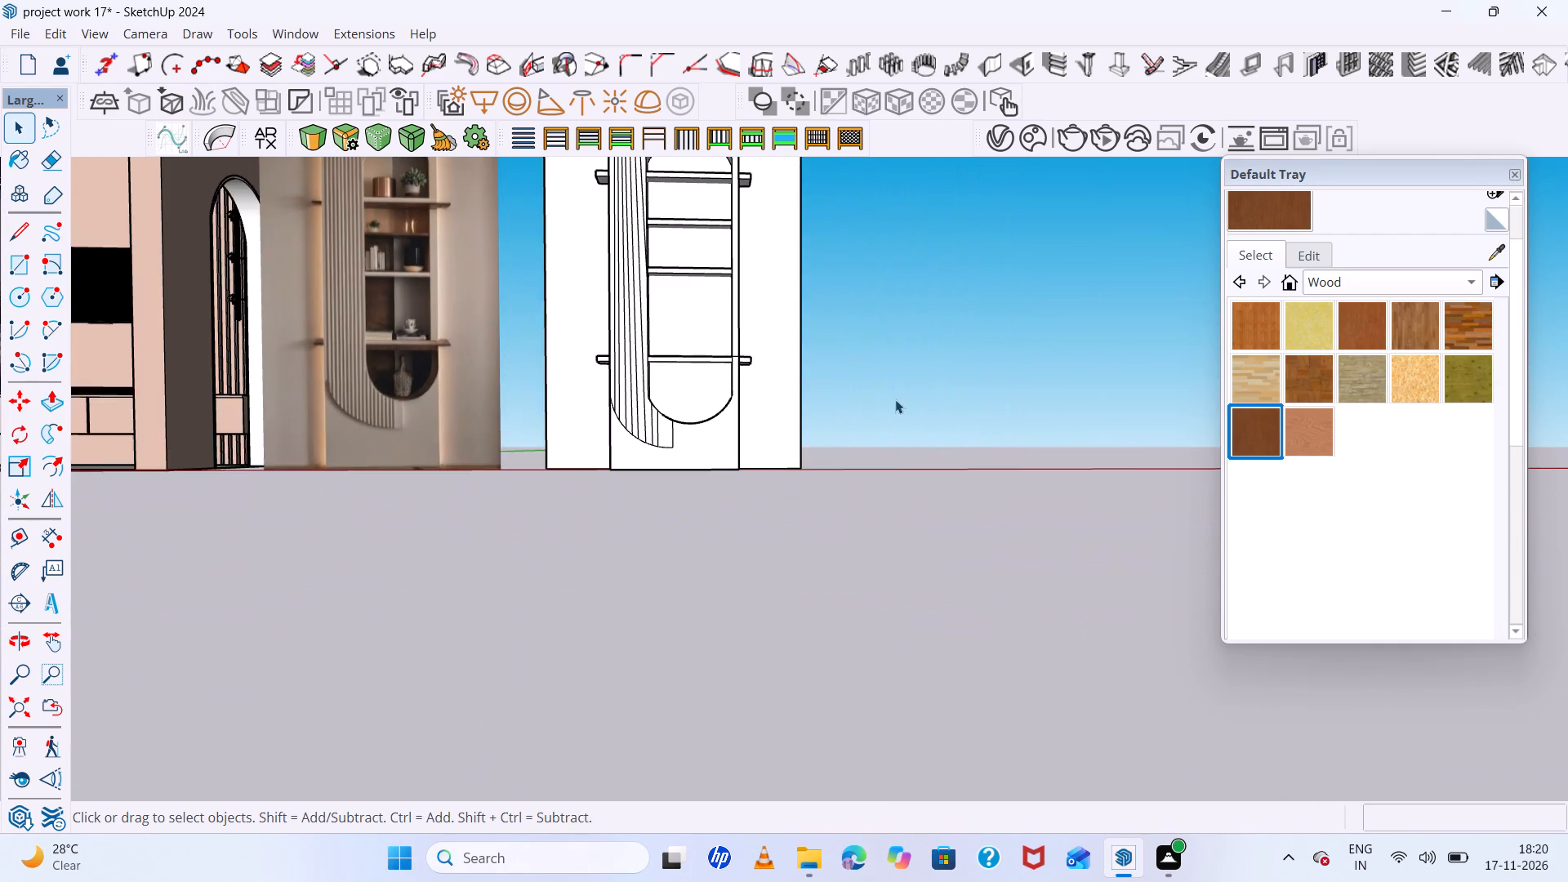
Copy the outer edge arc at the top of the niche and paste it in the empty space beside the wall.
scroll(883, 414, down, 6)
scroll(753, 188, up, 18)
scroll(722, 200, down, 6)
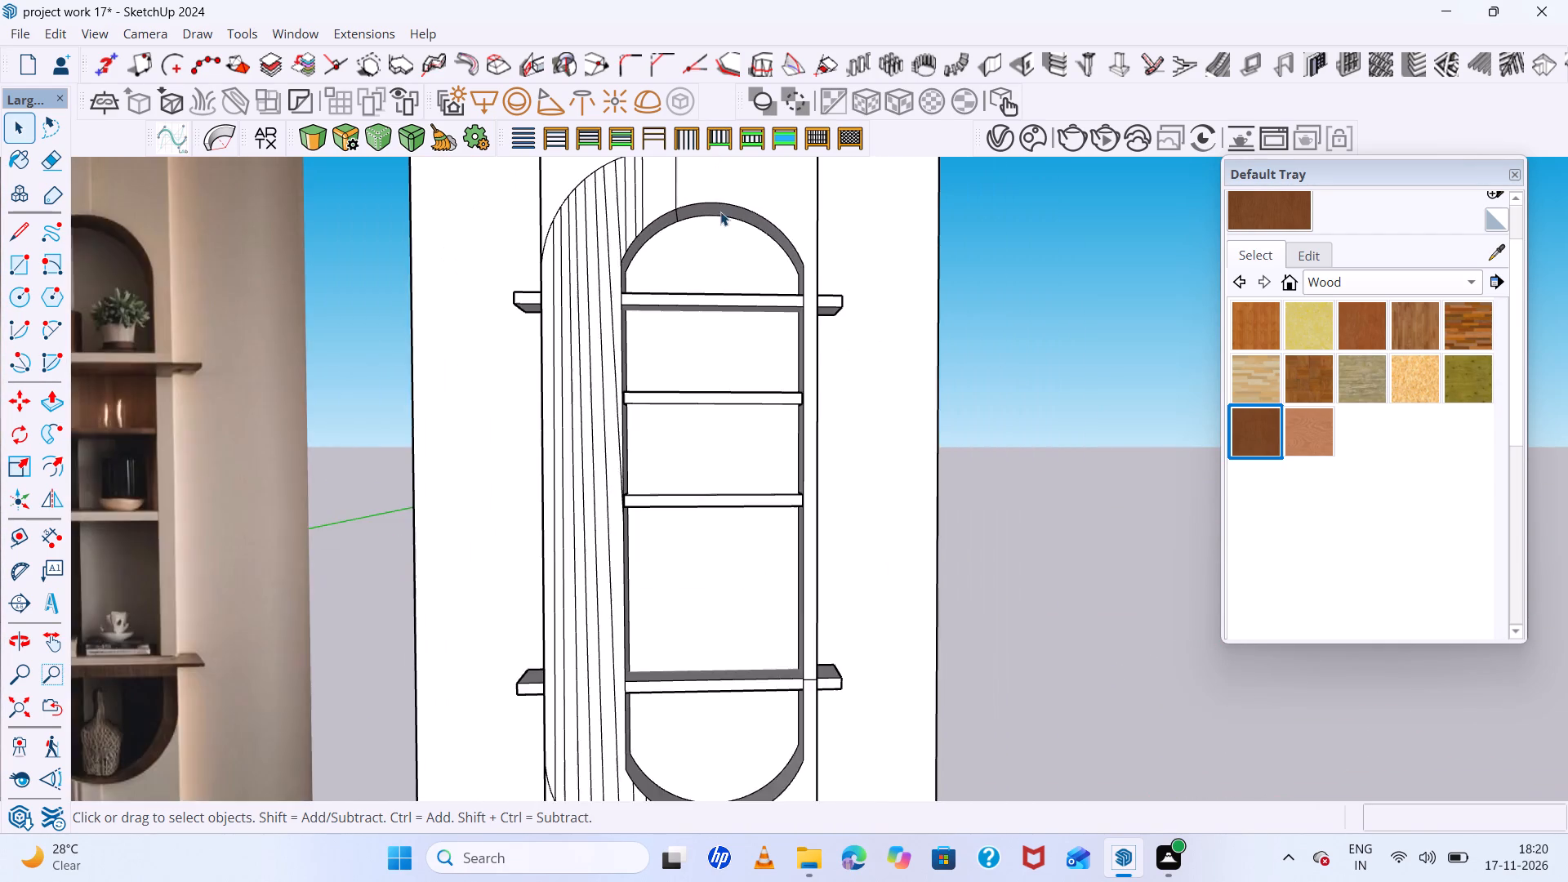
scroll(719, 216, down, 6)
scroll(719, 218, up, 6)
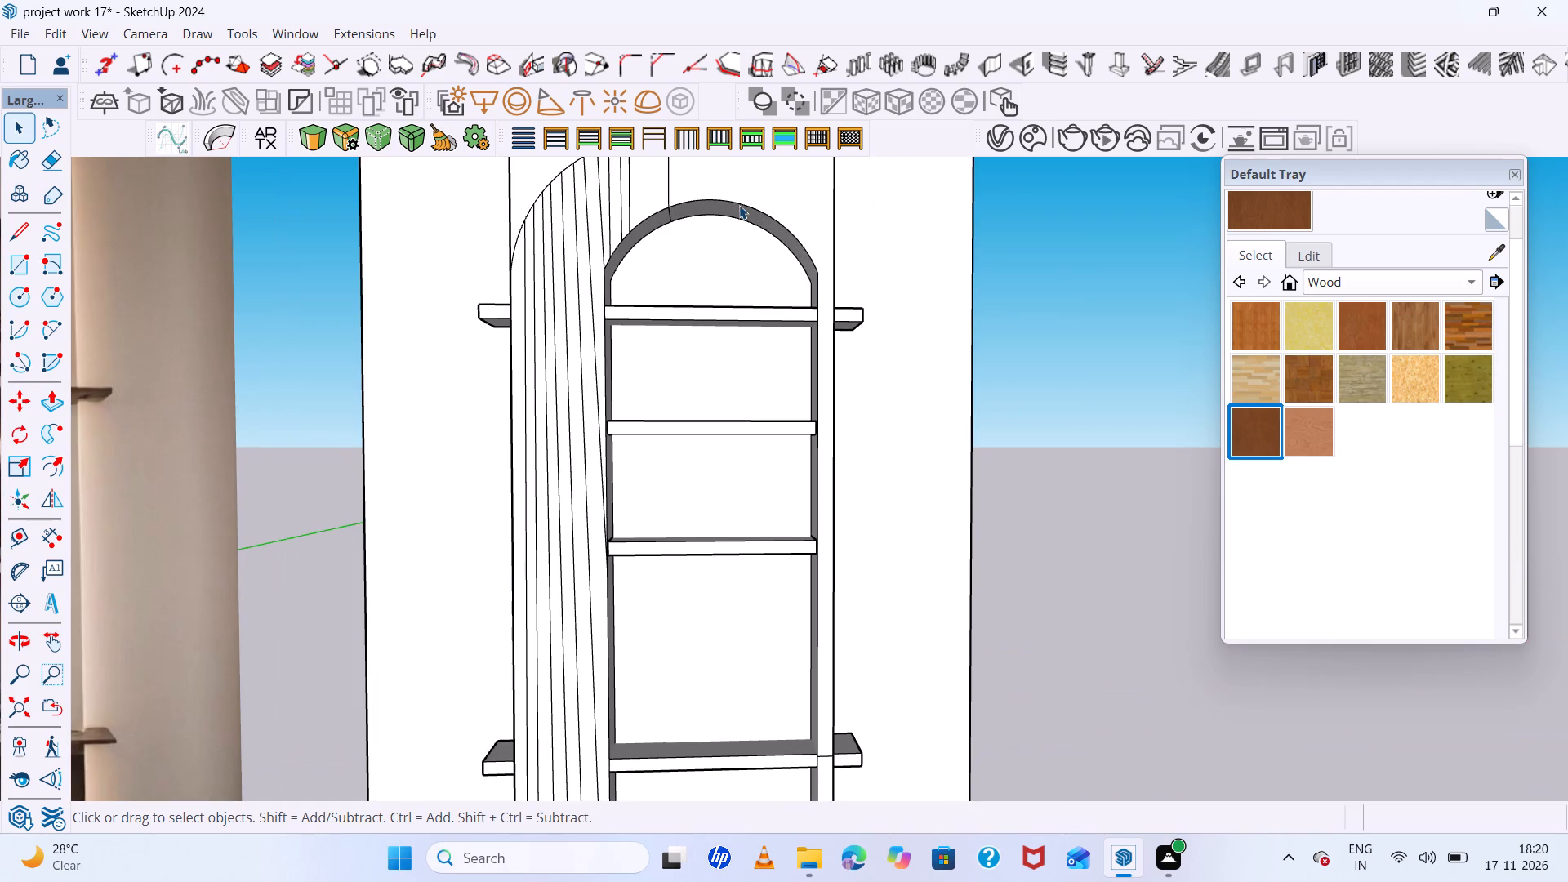
click(739, 205)
double_click(739, 205)
click(739, 205)
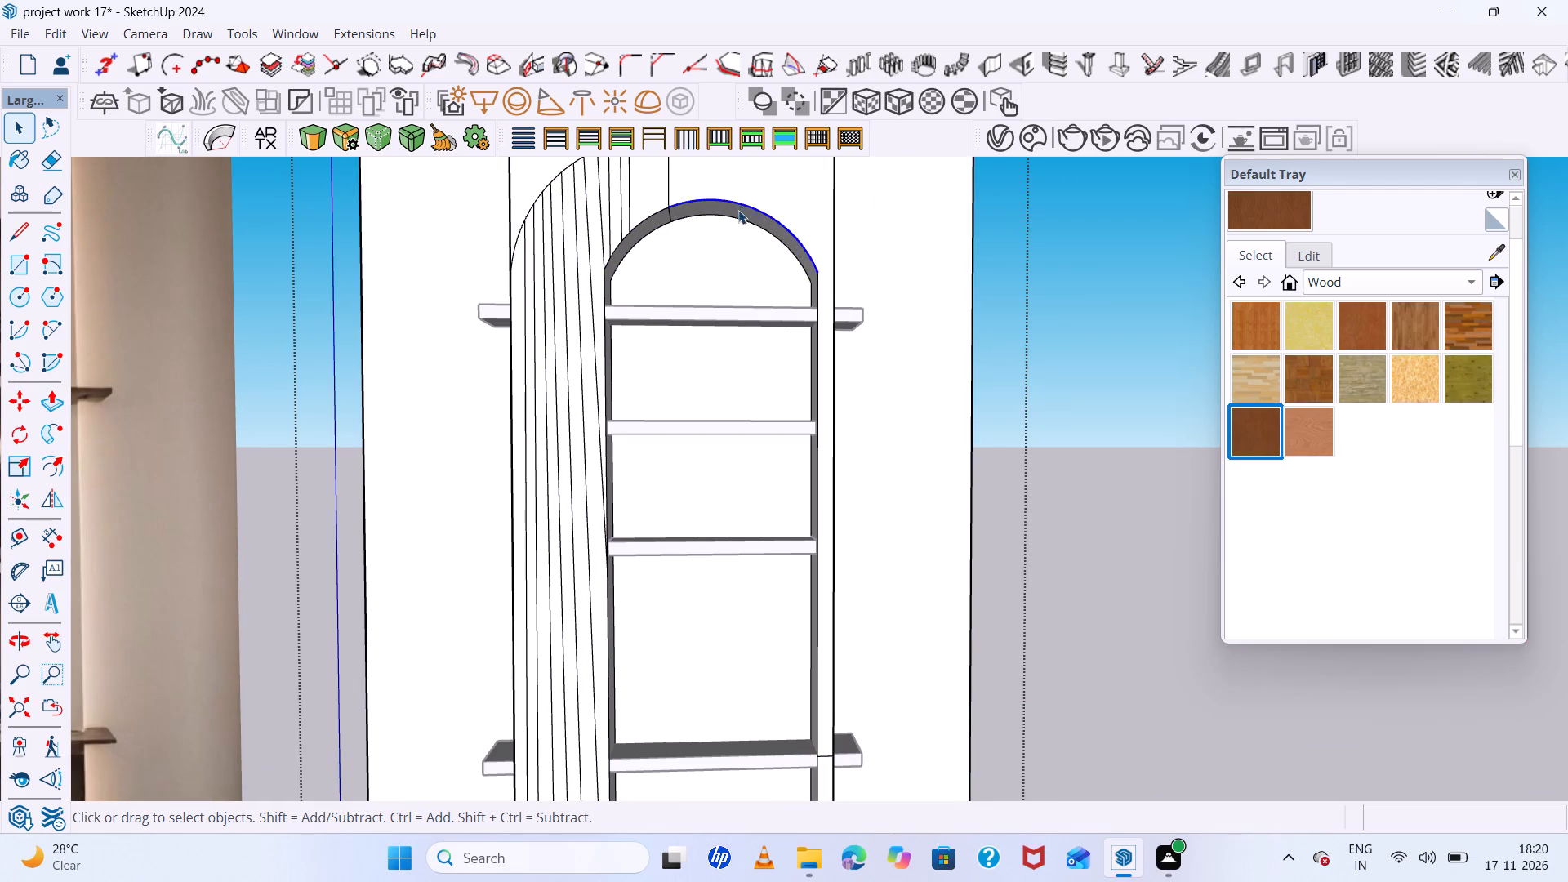
key(ctrl+c)
scroll(724, 225, down, 9)
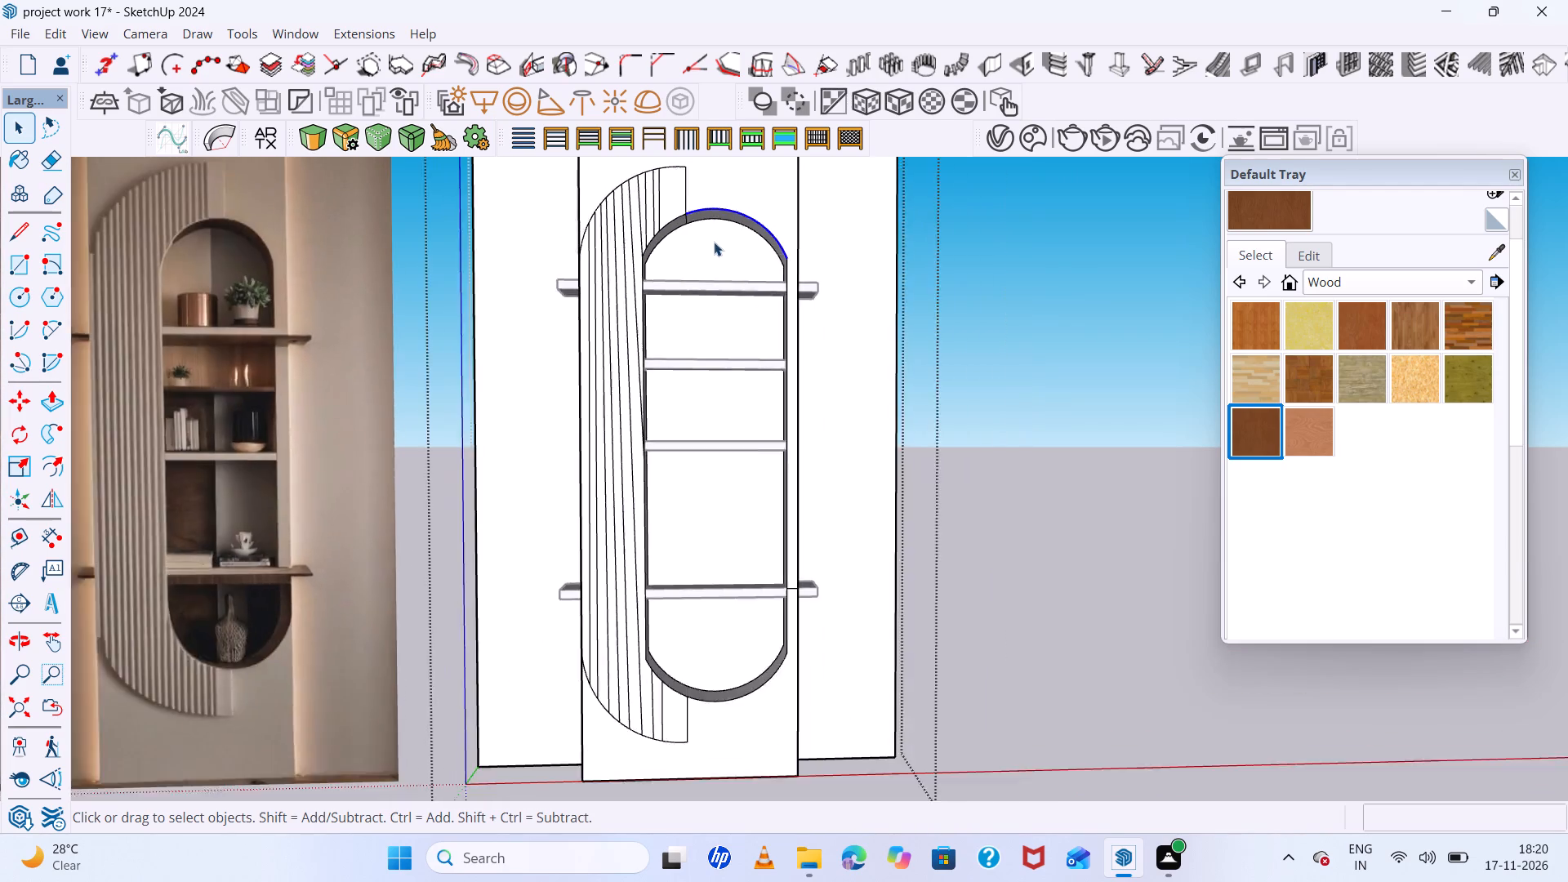
scroll(714, 242, down, 5)
key(space)
click(972, 381)
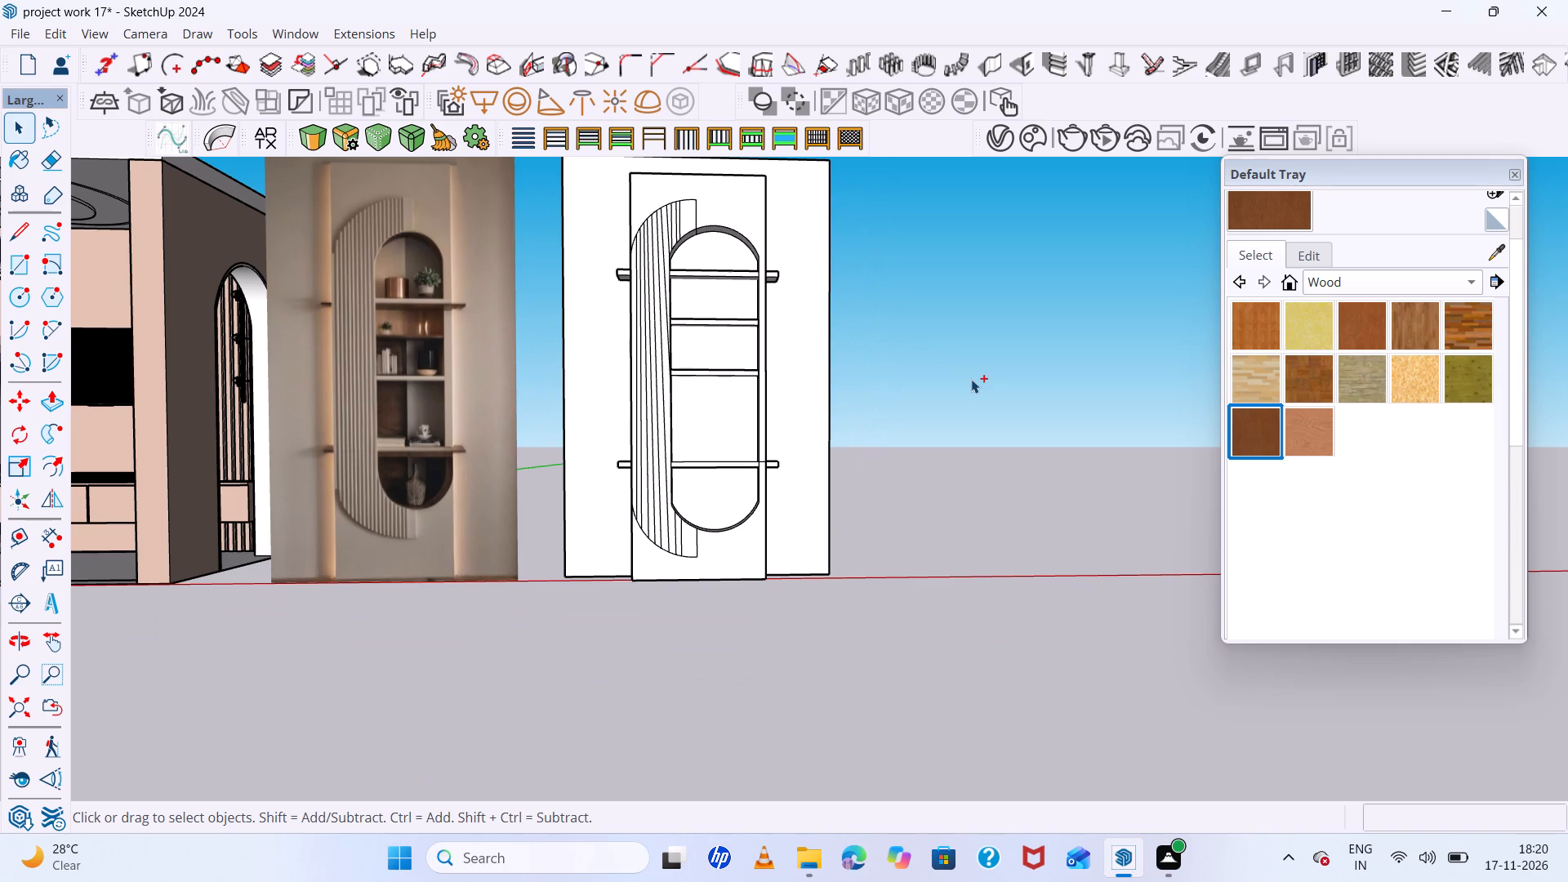
key(ctrl+v)
click(943, 443)
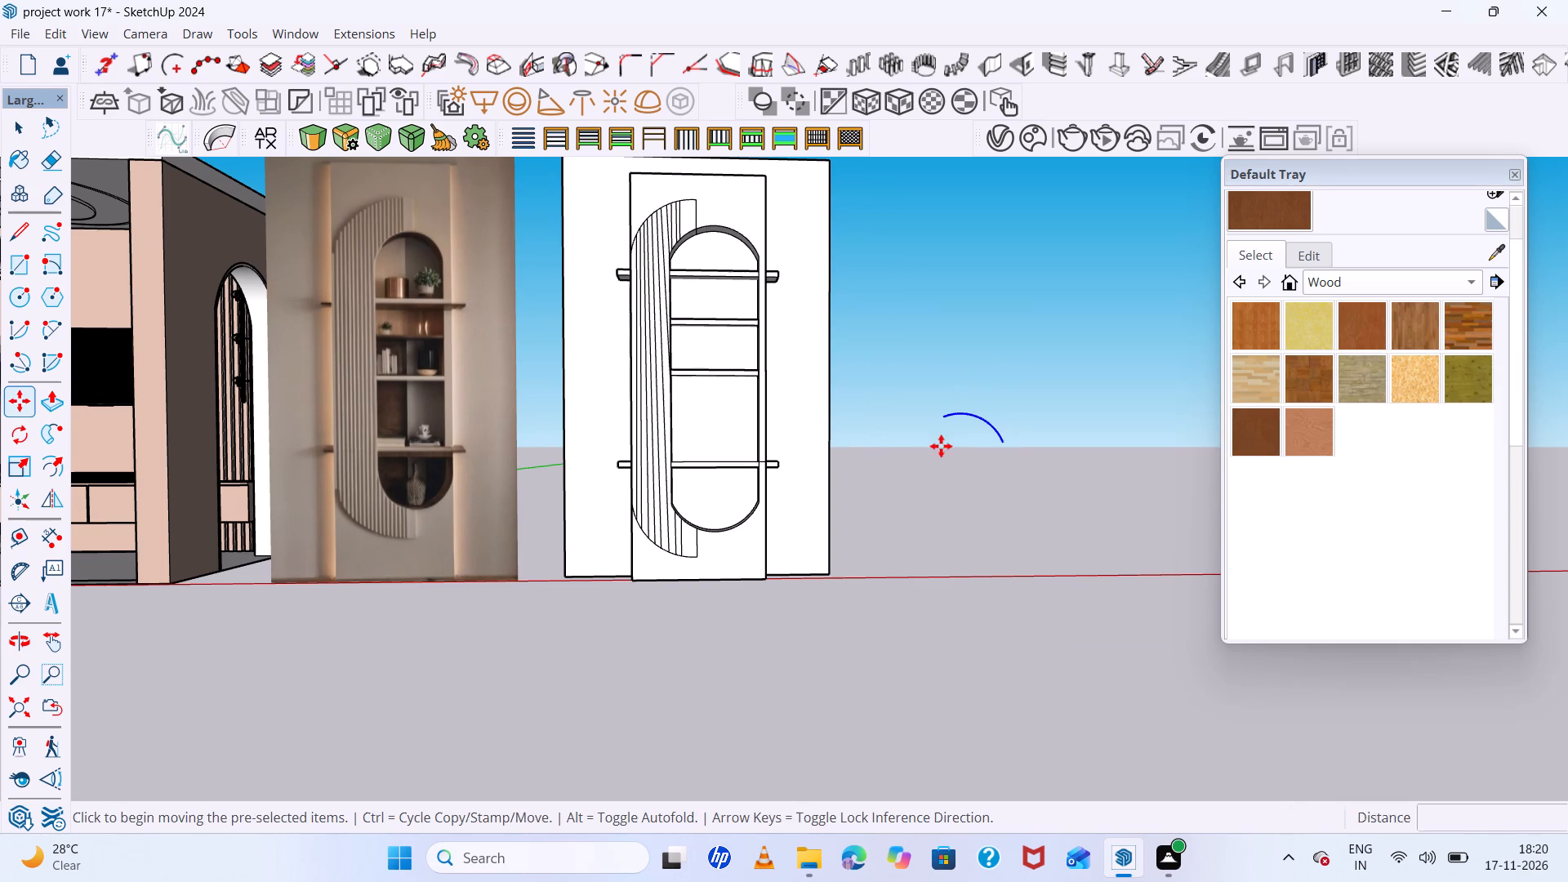
Flip the pasted arc vertically so that it curves downward.
scroll(941, 446, up, 6)
middle_drag(921, 437, 948, 504)
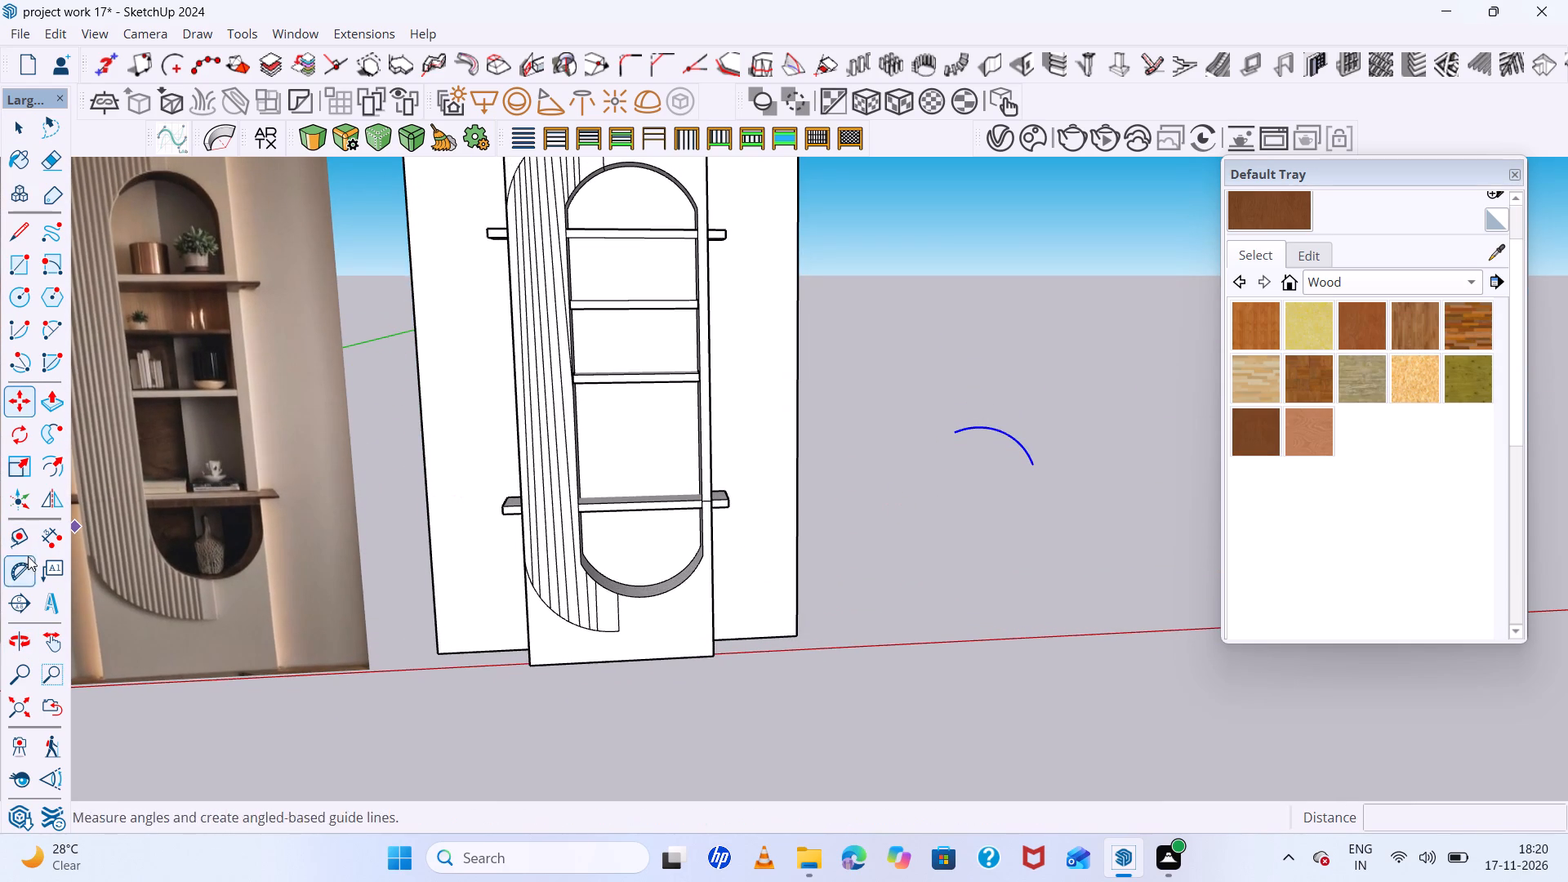
click(58, 496)
drag(1090, 452, 1092, 483)
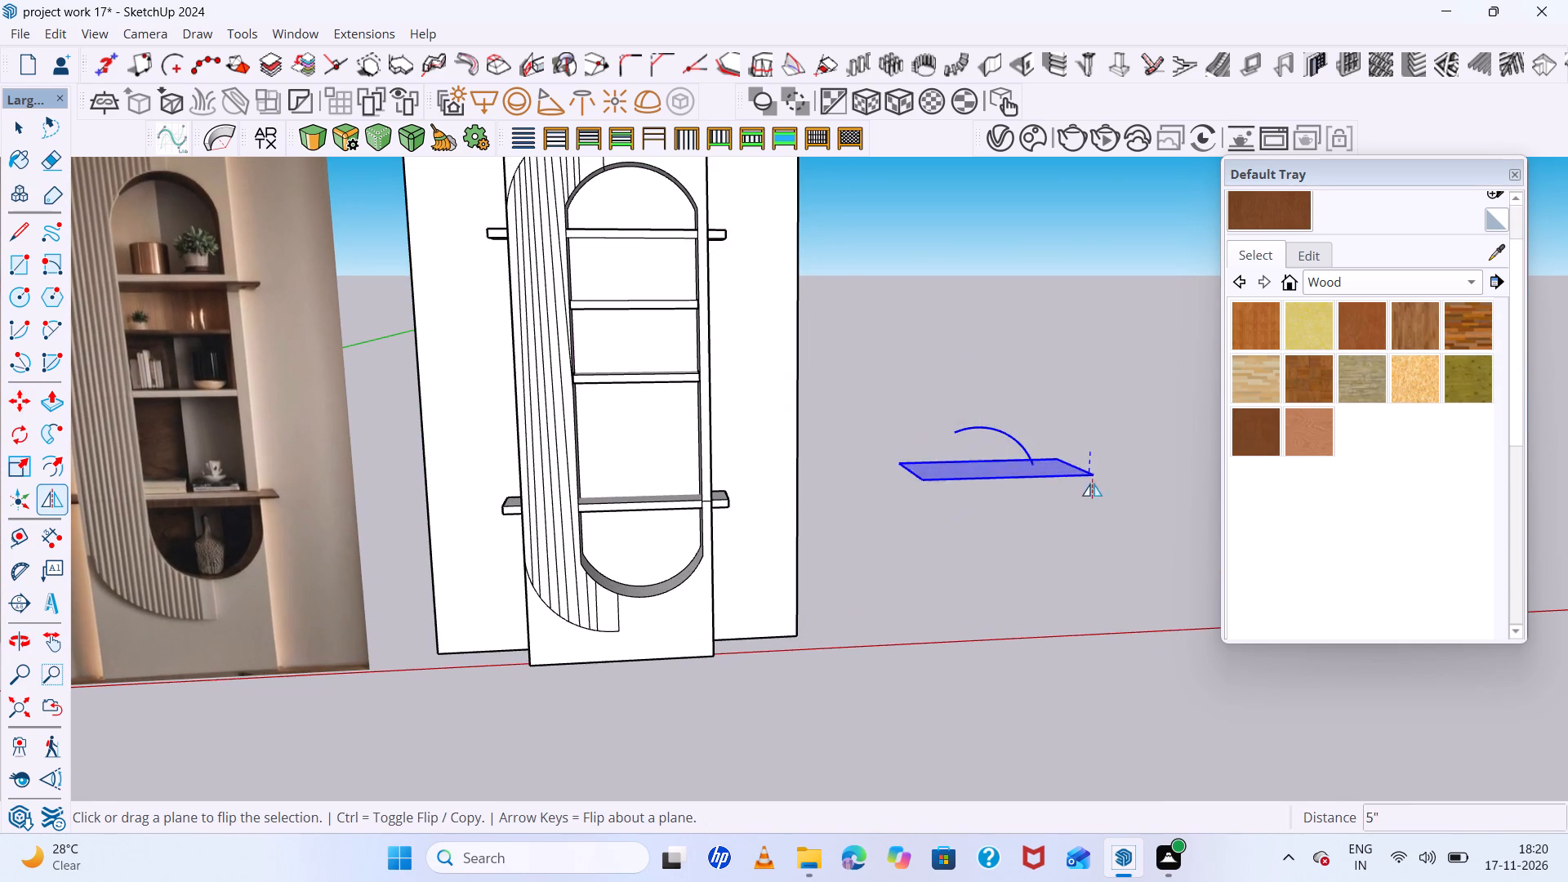
drag(1092, 483, 1095, 506)
scroll(1024, 471, down, 1)
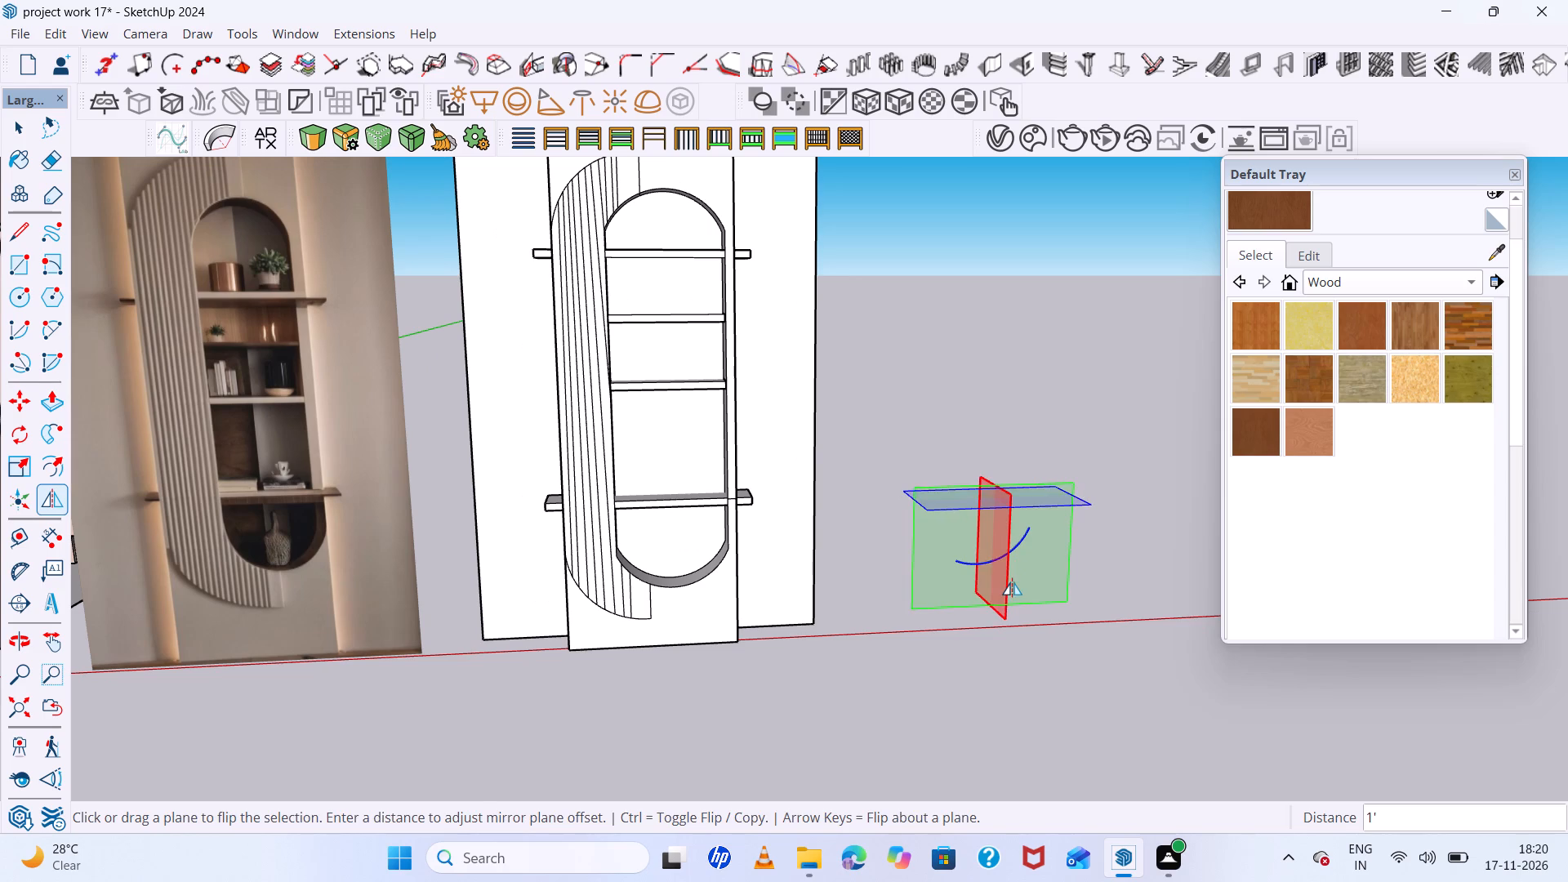
Move the flipped arc by its upper endpoint onto the corner where the niche's straight side meets its lower arch.
key(space)
key(m)
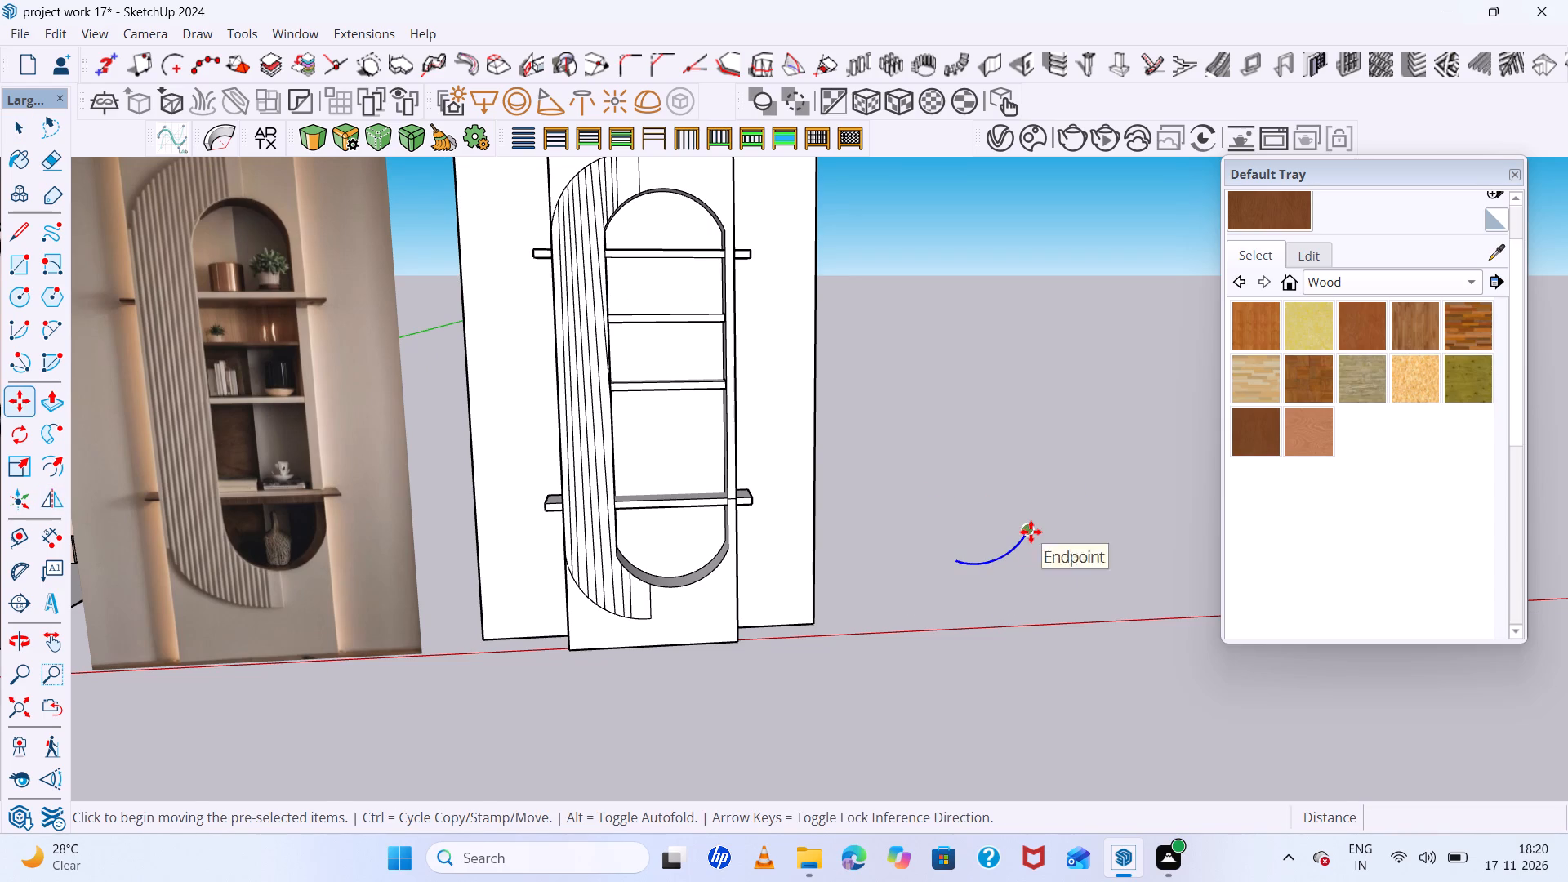
click(1031, 530)
scroll(692, 550, up, 9)
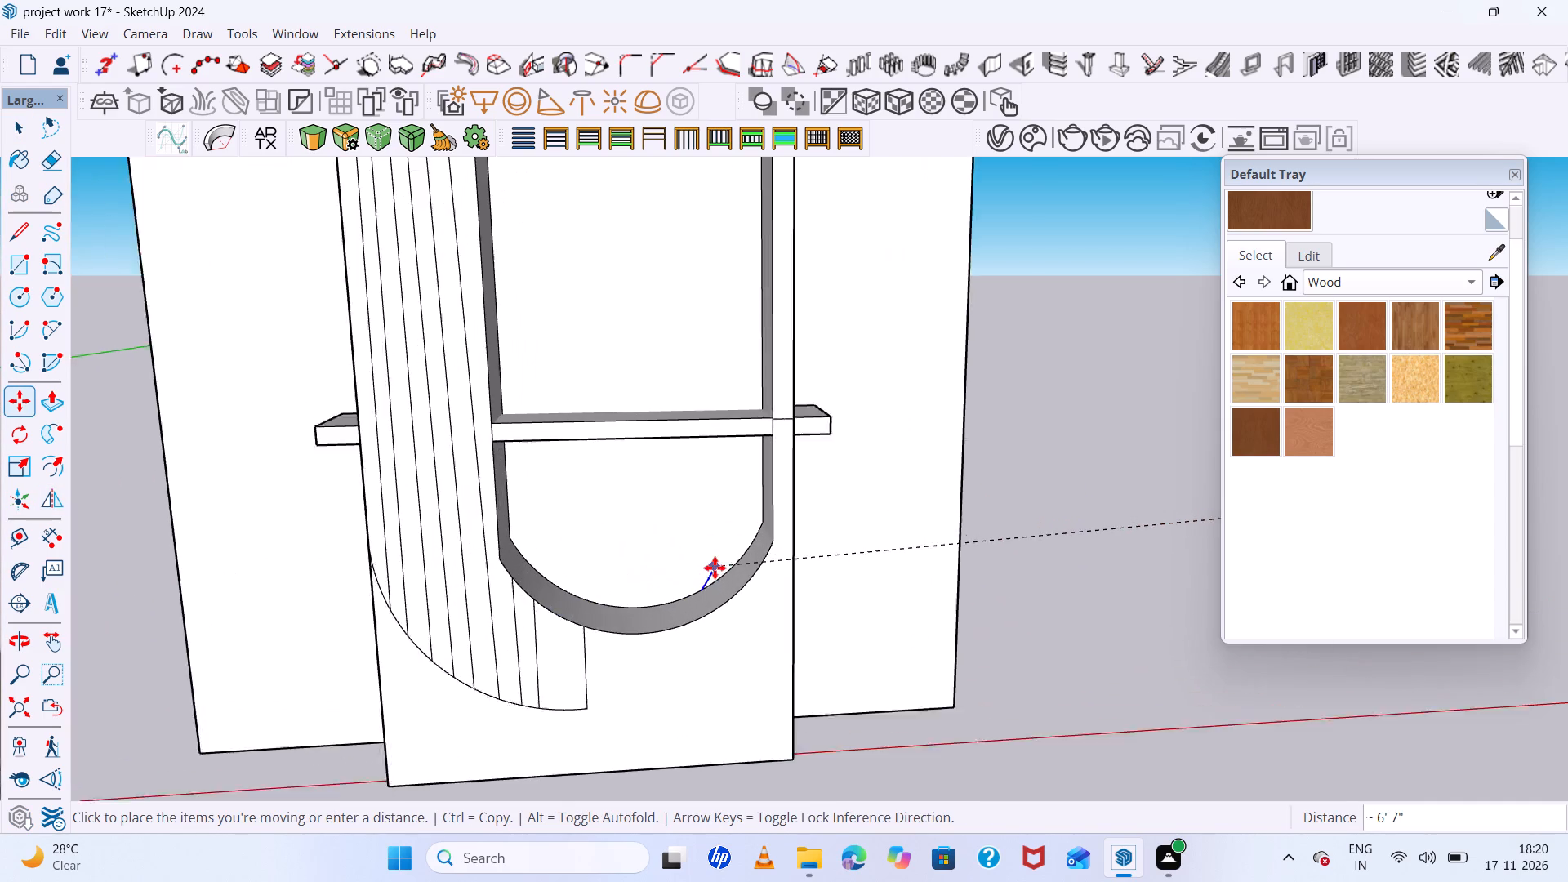
scroll(715, 568, up, 1)
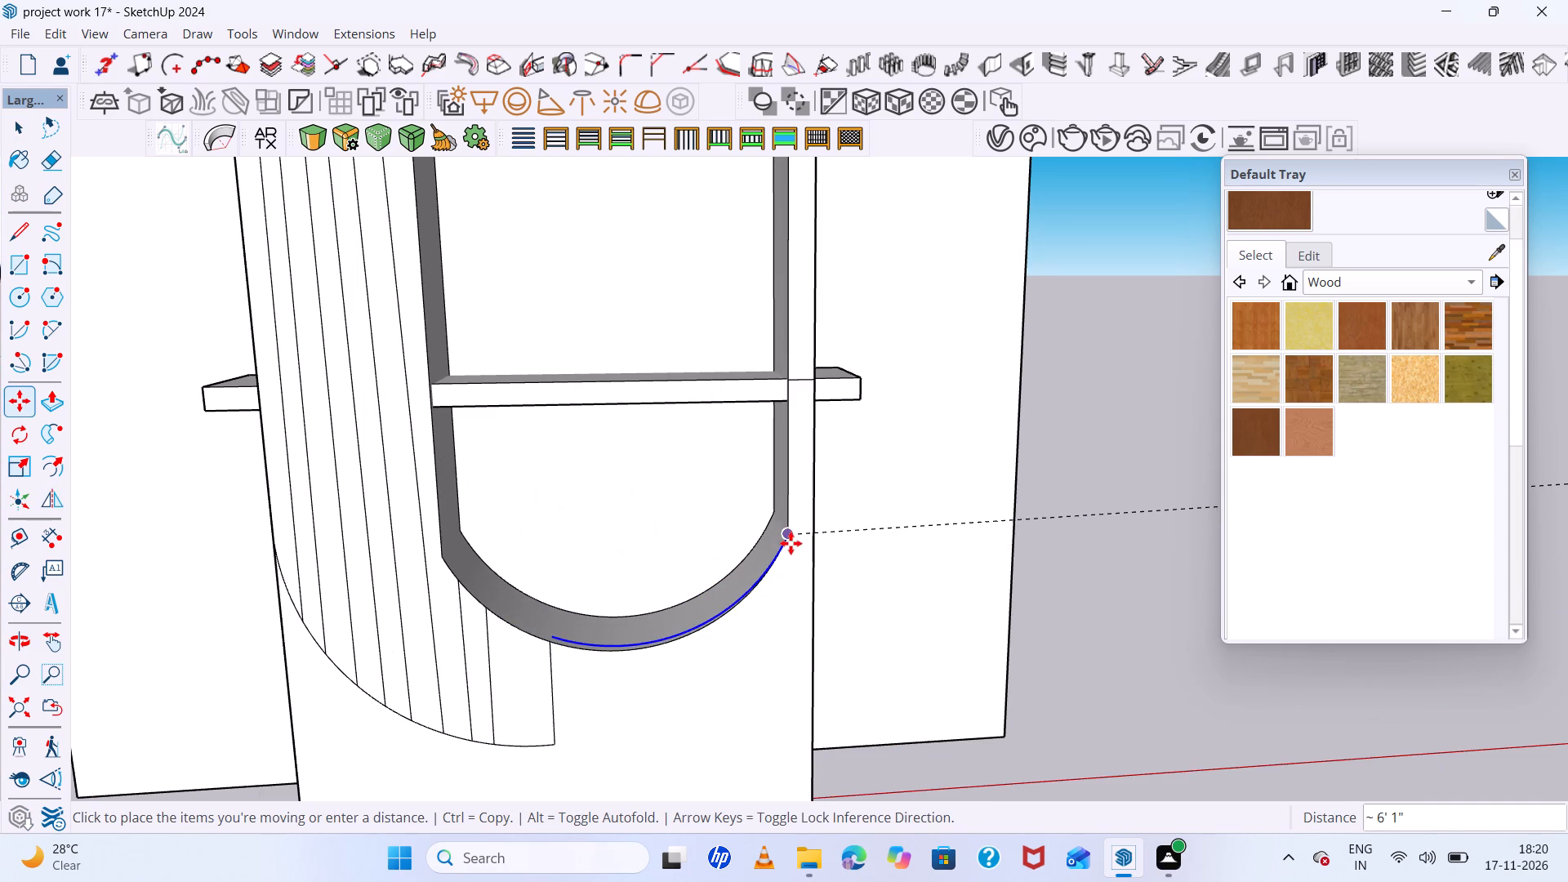
scroll(791, 549, up, 6)
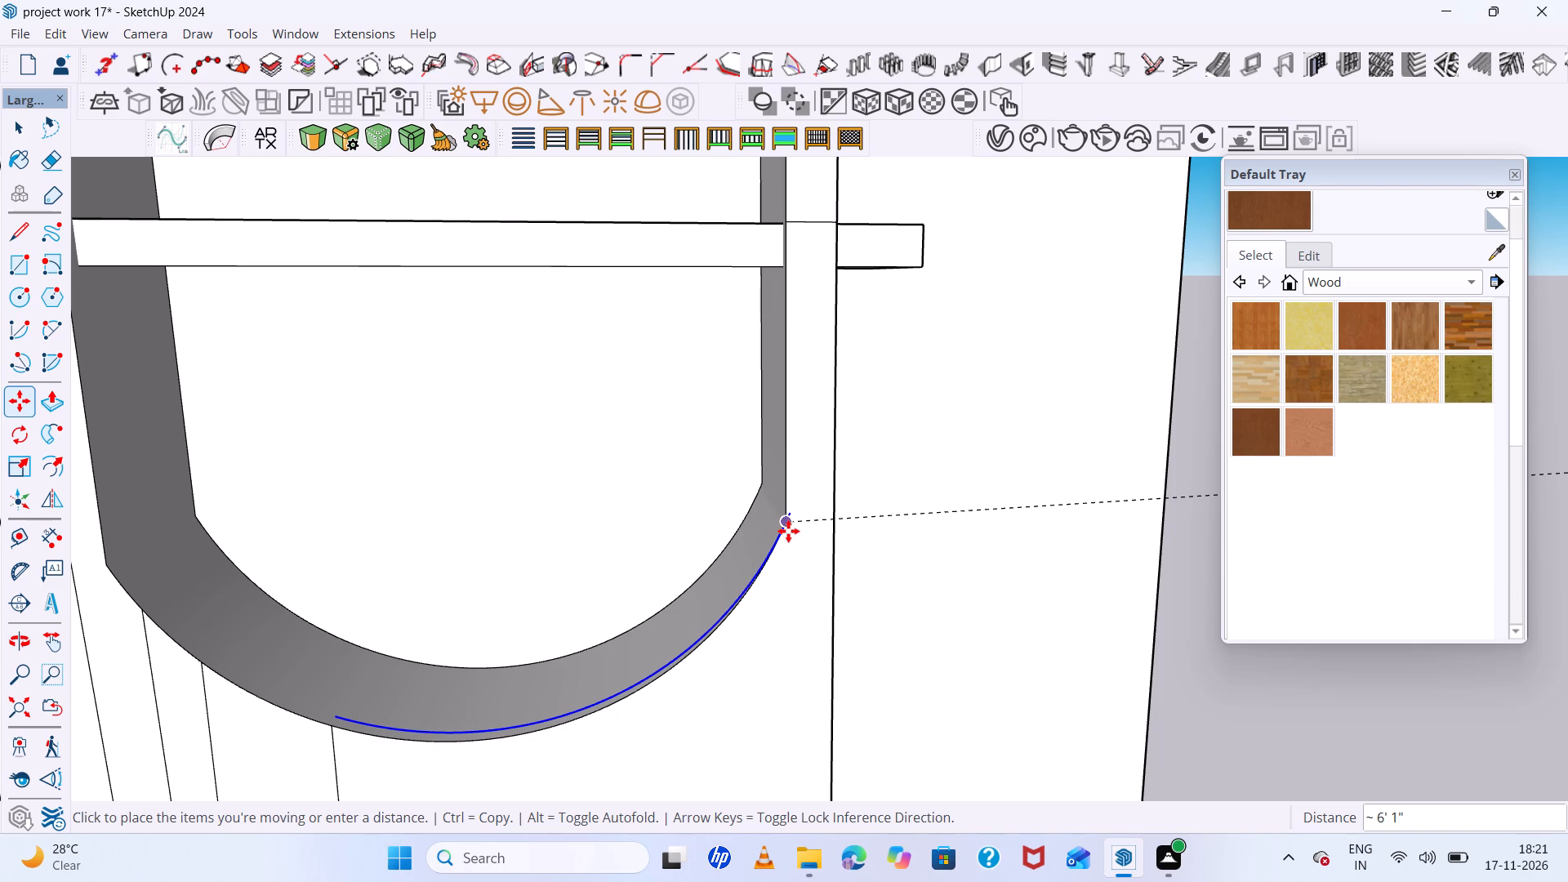
click(788, 531)
scroll(722, 577, up, 6)
middle_drag(670, 543, 724, 581)
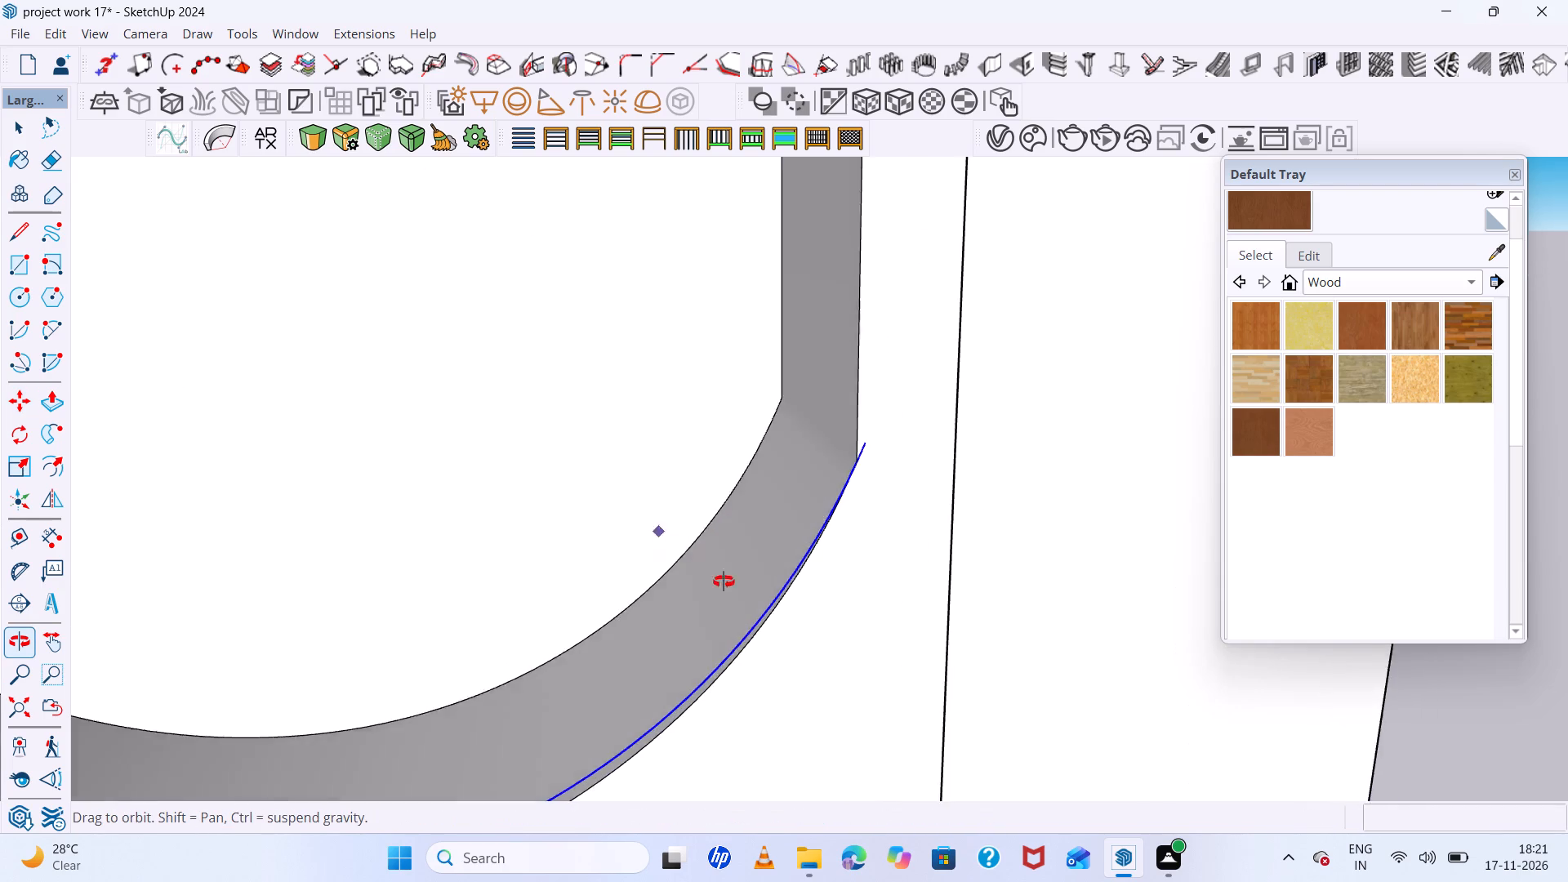
middle_drag(724, 581, 704, 559)
scroll(848, 476, up, 10)
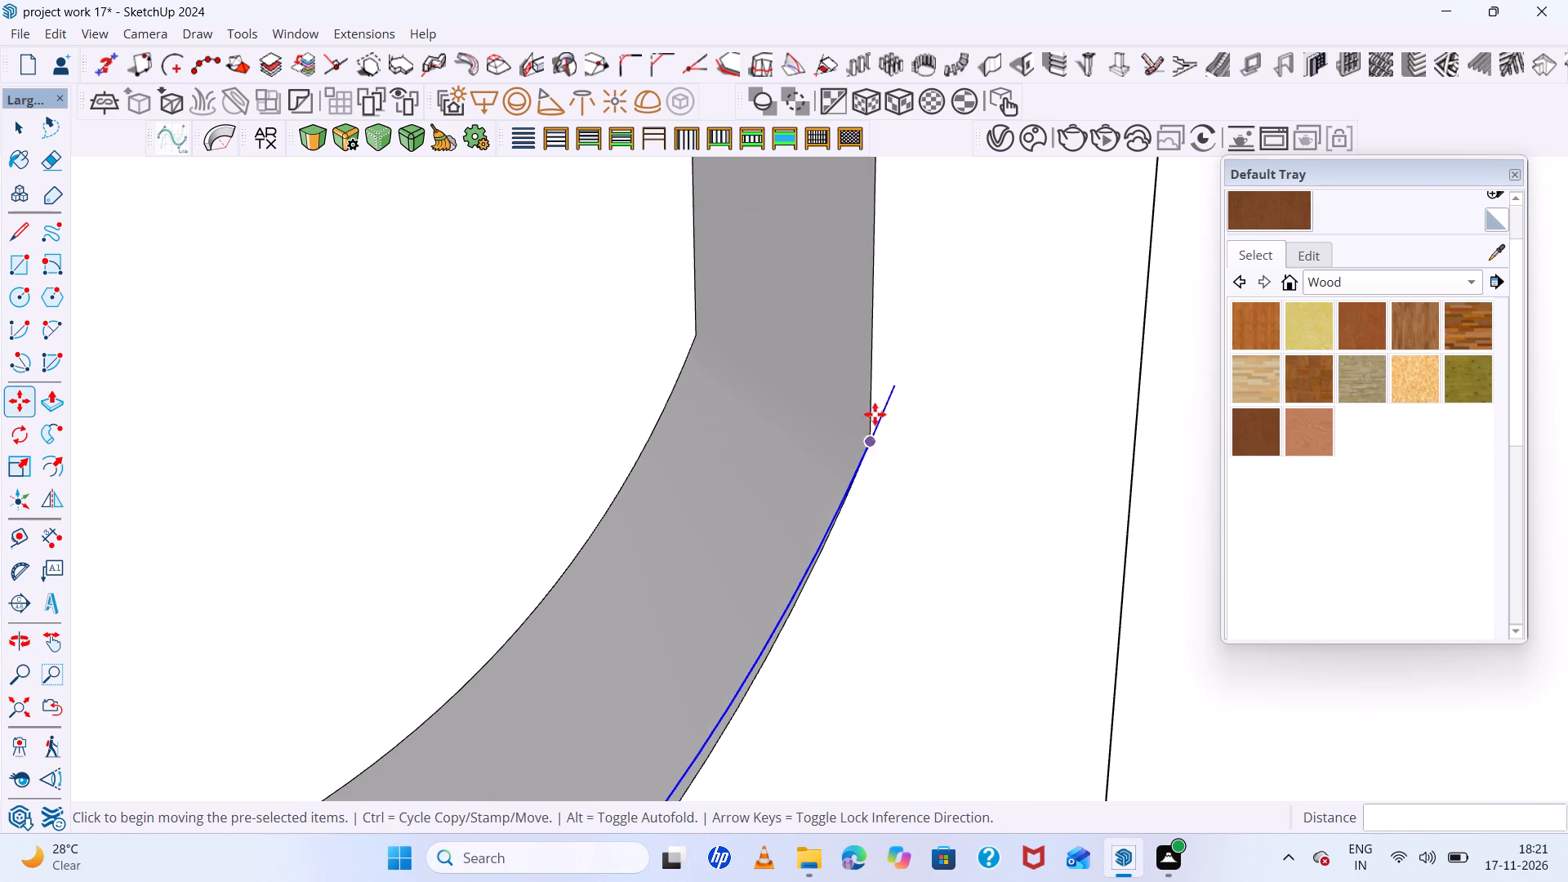
click(893, 385)
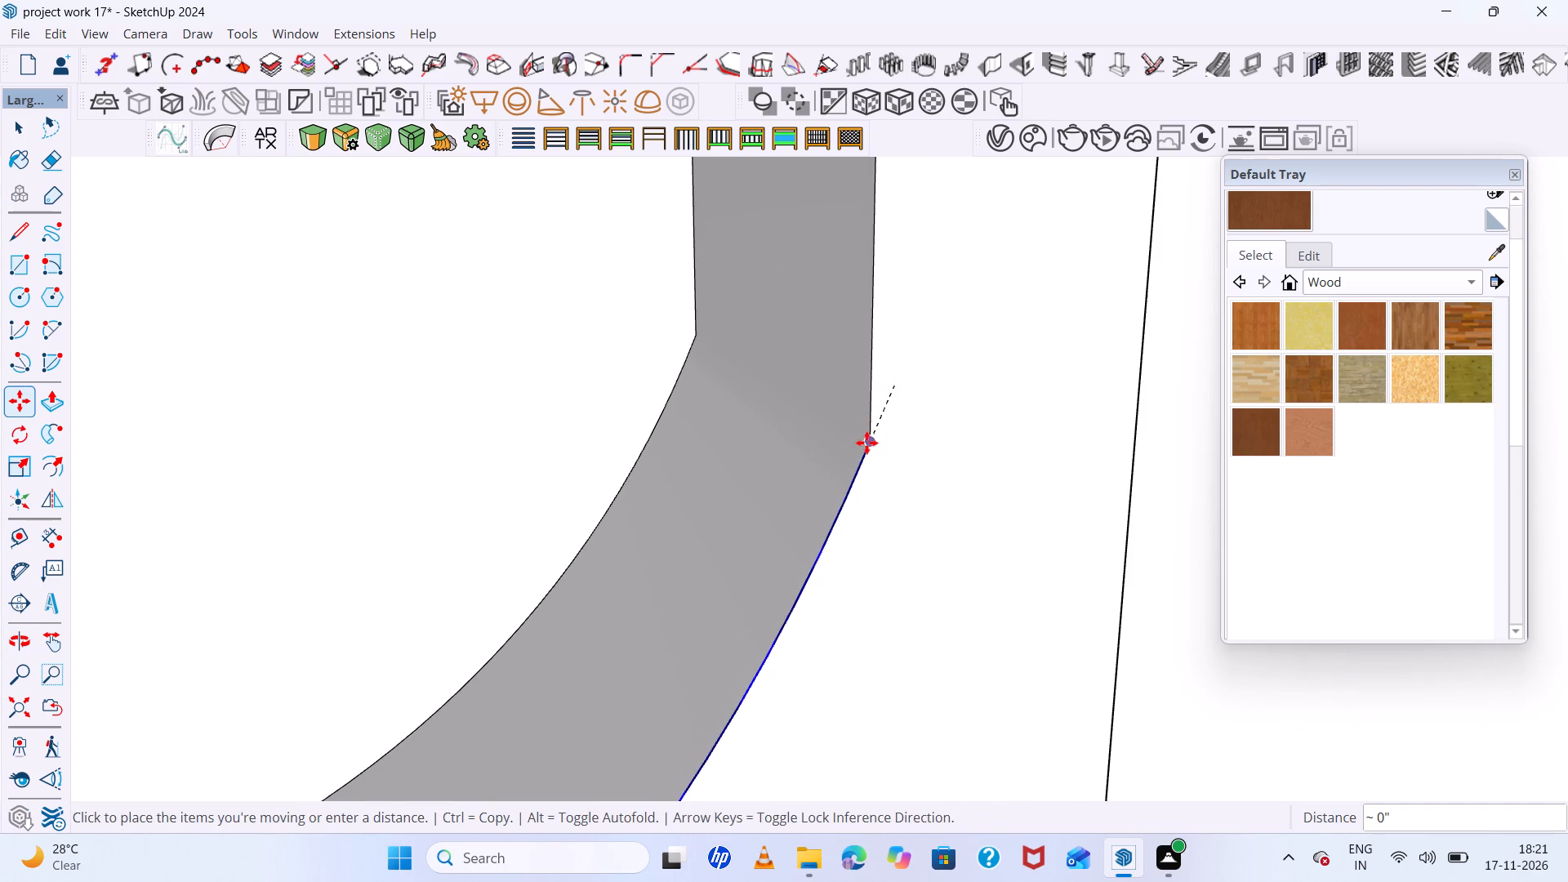
click(866, 443)
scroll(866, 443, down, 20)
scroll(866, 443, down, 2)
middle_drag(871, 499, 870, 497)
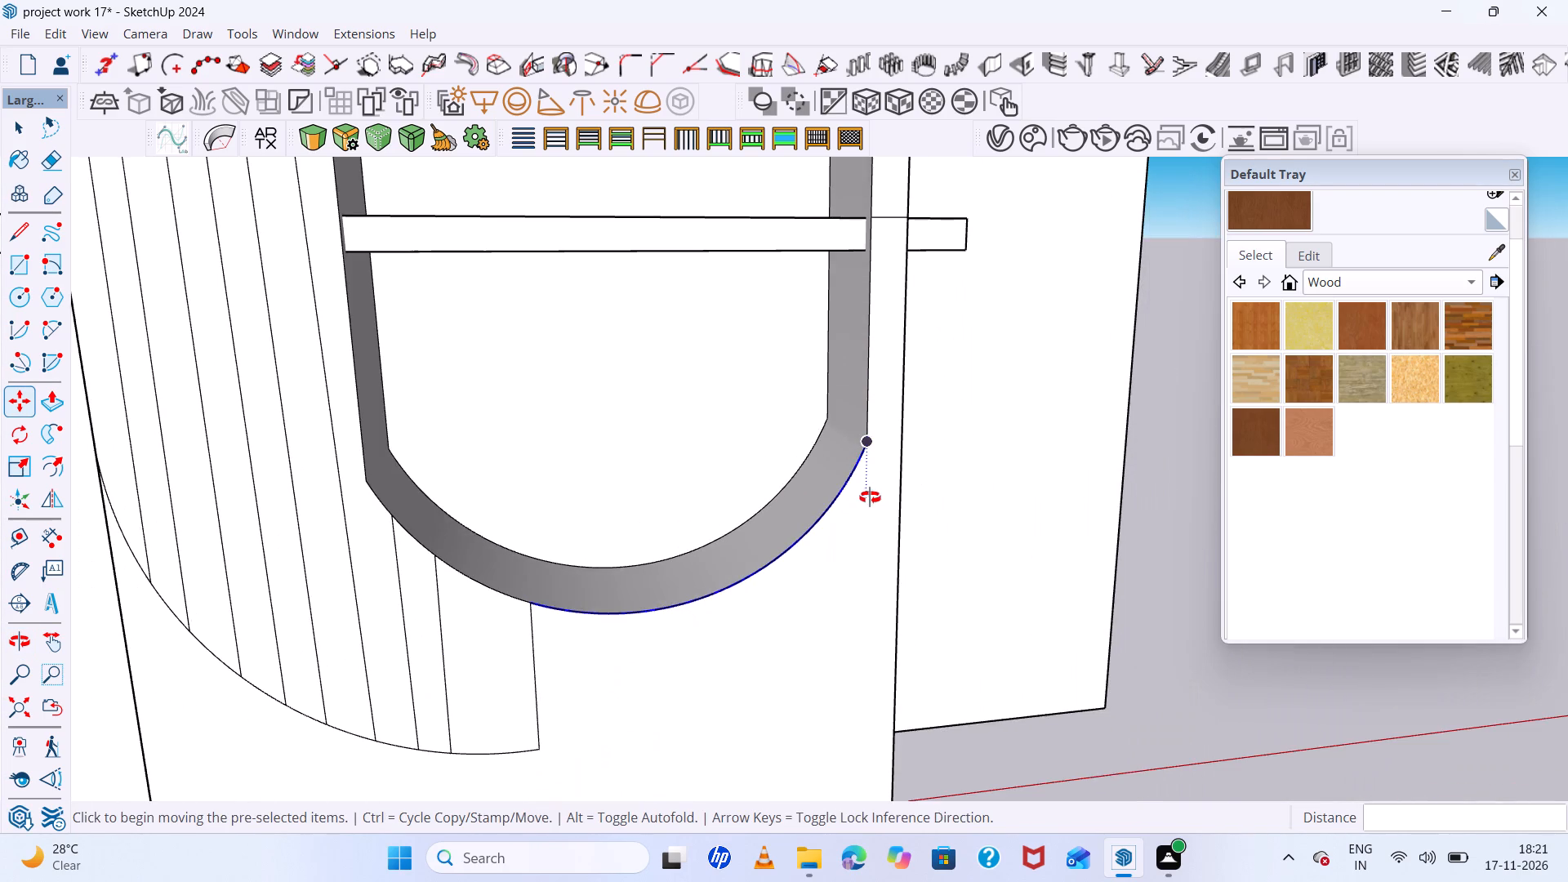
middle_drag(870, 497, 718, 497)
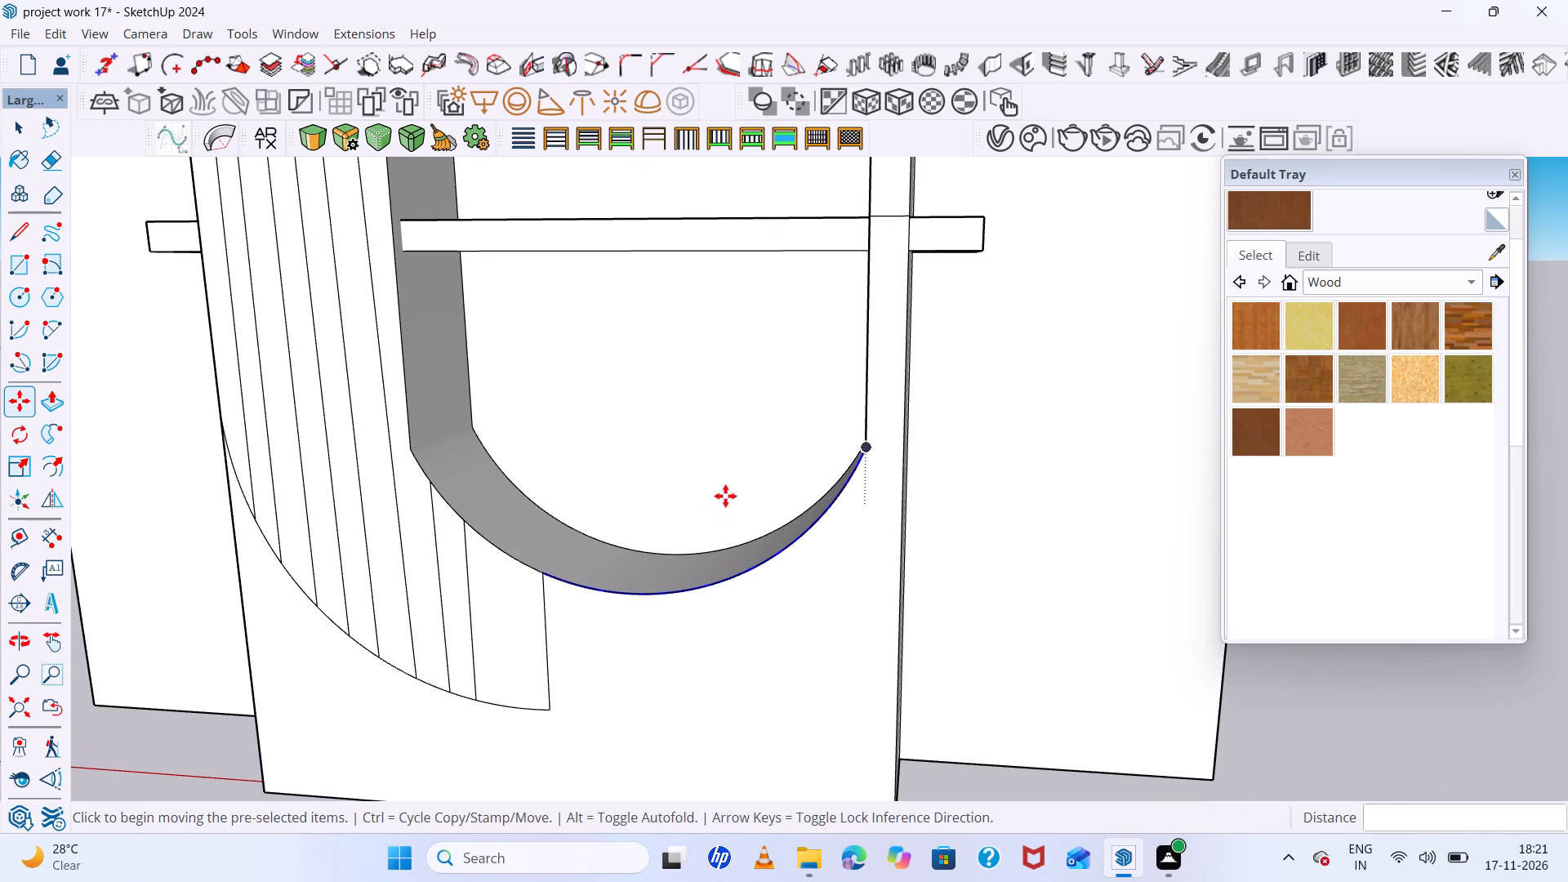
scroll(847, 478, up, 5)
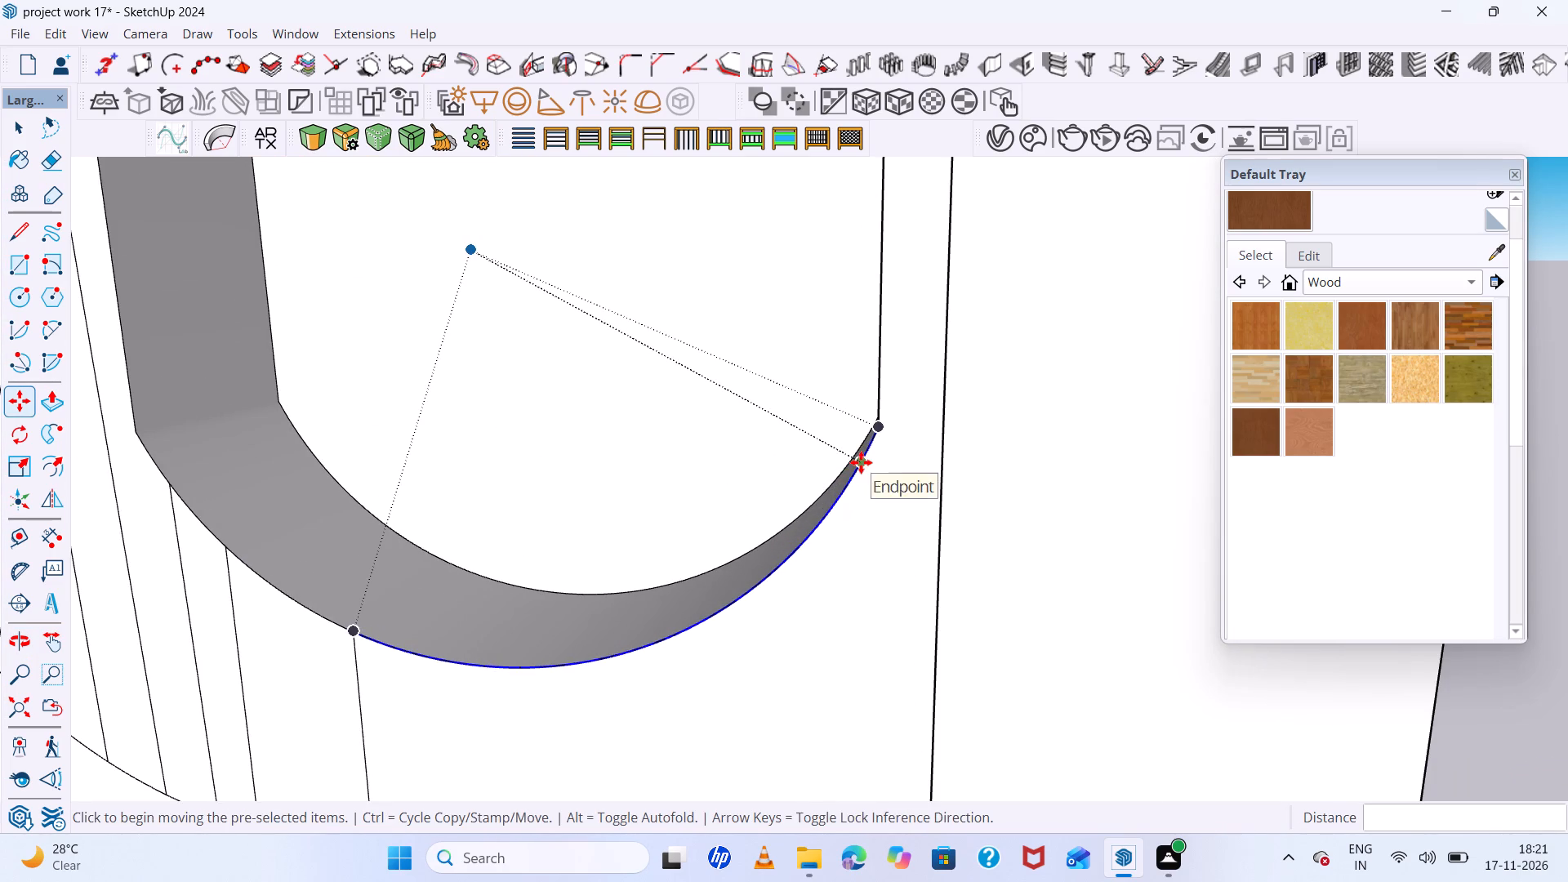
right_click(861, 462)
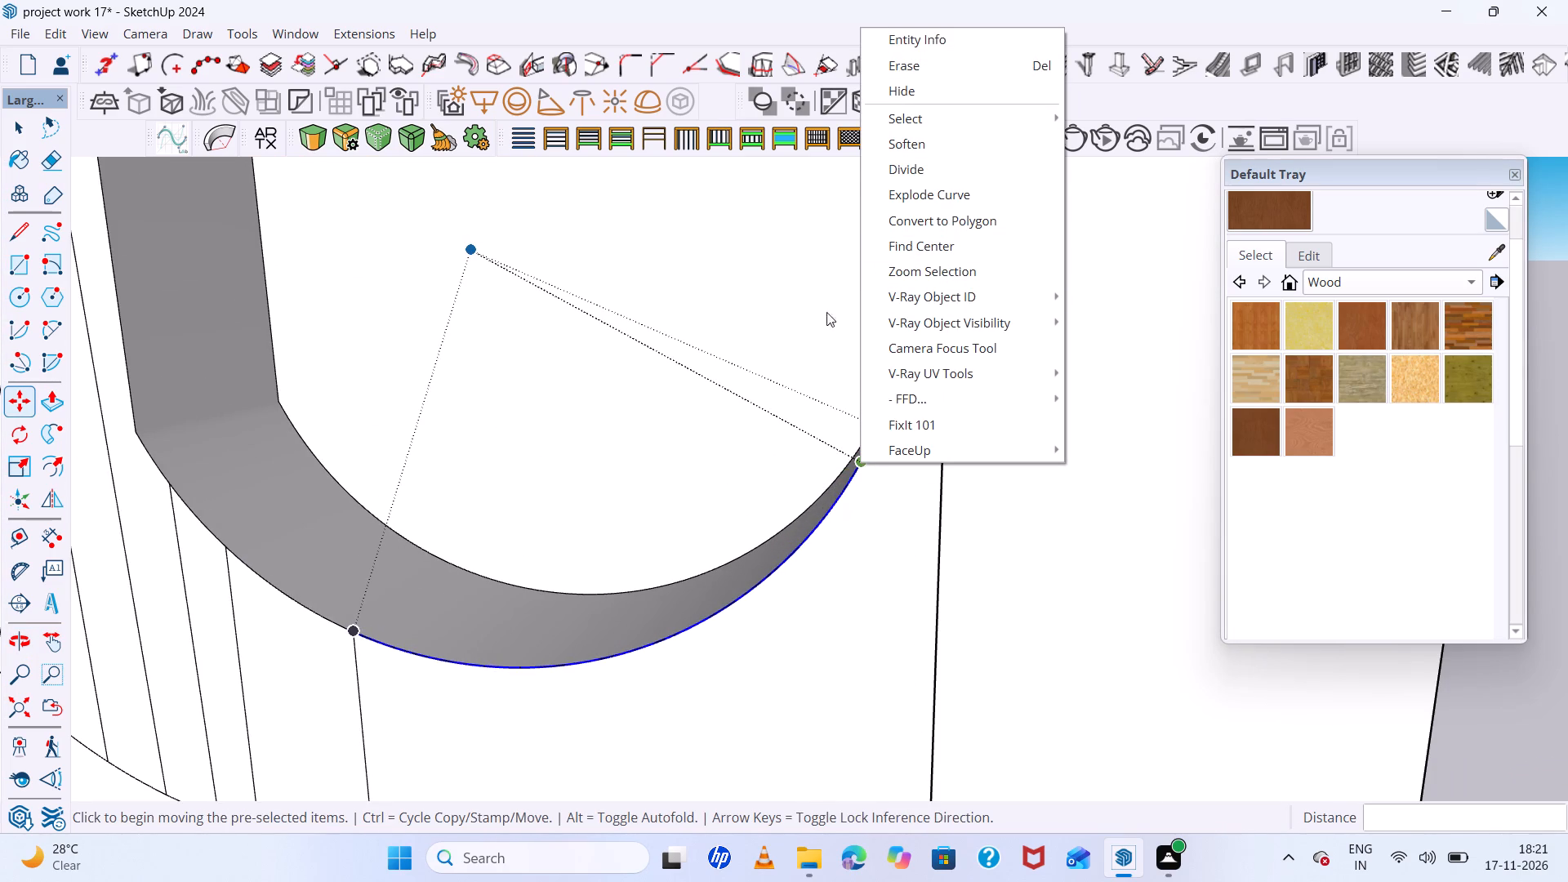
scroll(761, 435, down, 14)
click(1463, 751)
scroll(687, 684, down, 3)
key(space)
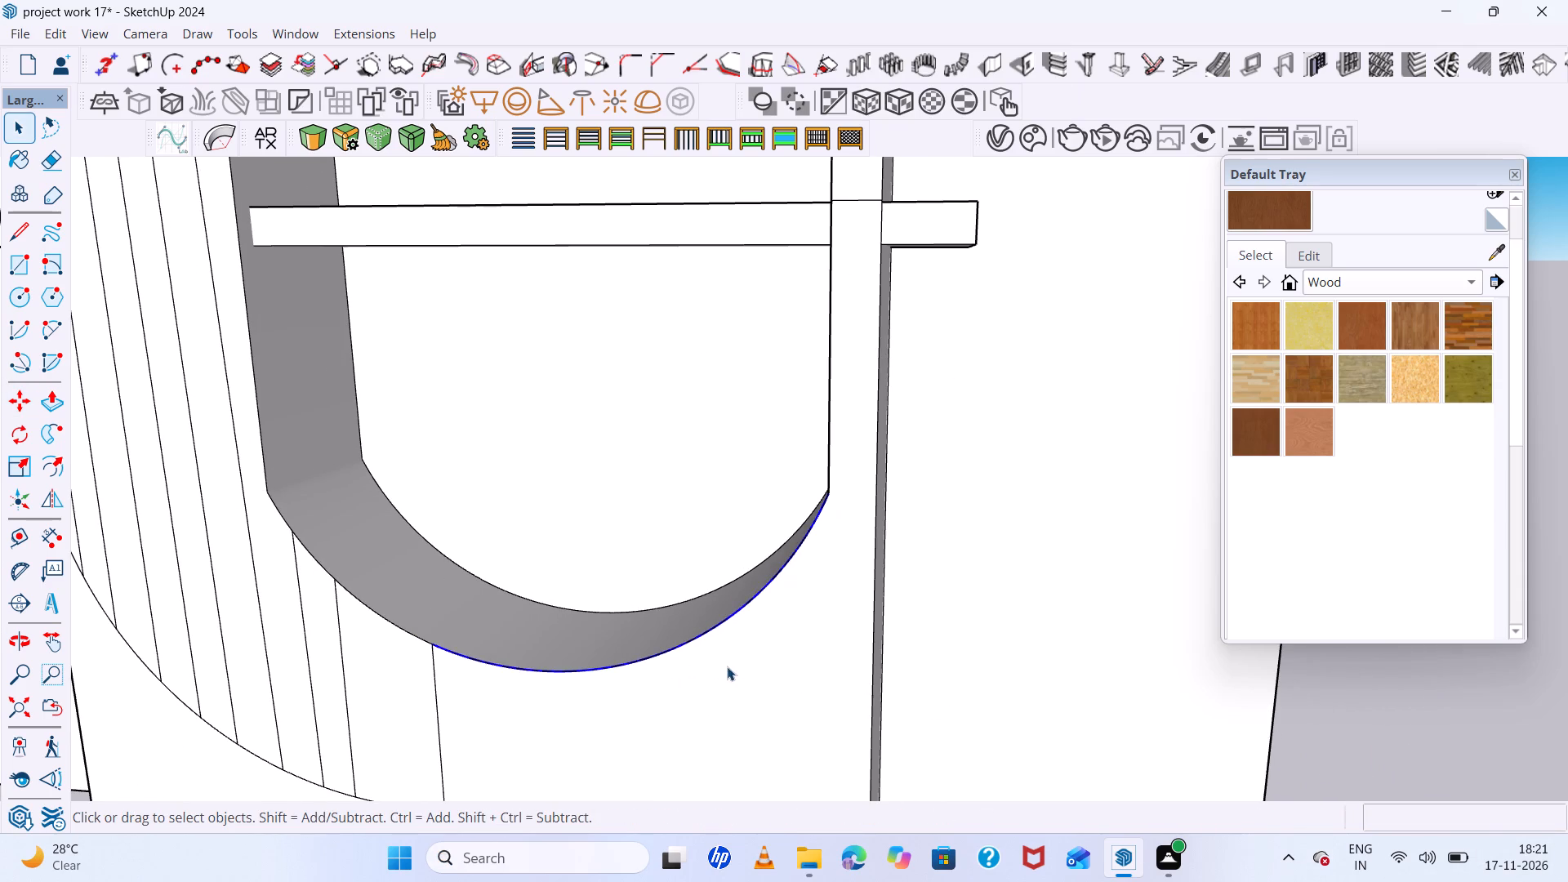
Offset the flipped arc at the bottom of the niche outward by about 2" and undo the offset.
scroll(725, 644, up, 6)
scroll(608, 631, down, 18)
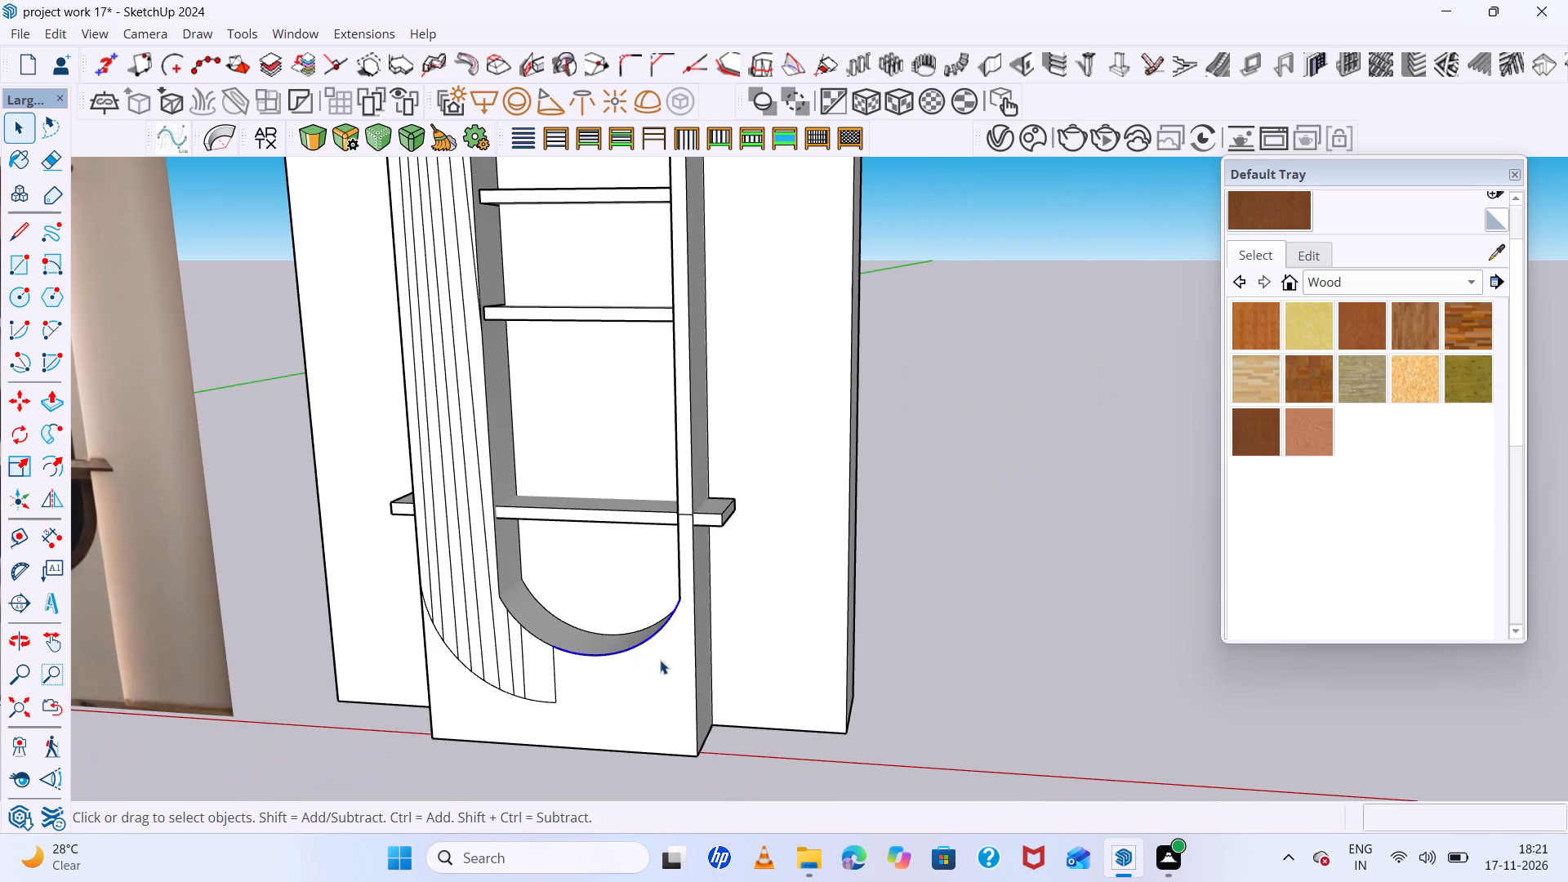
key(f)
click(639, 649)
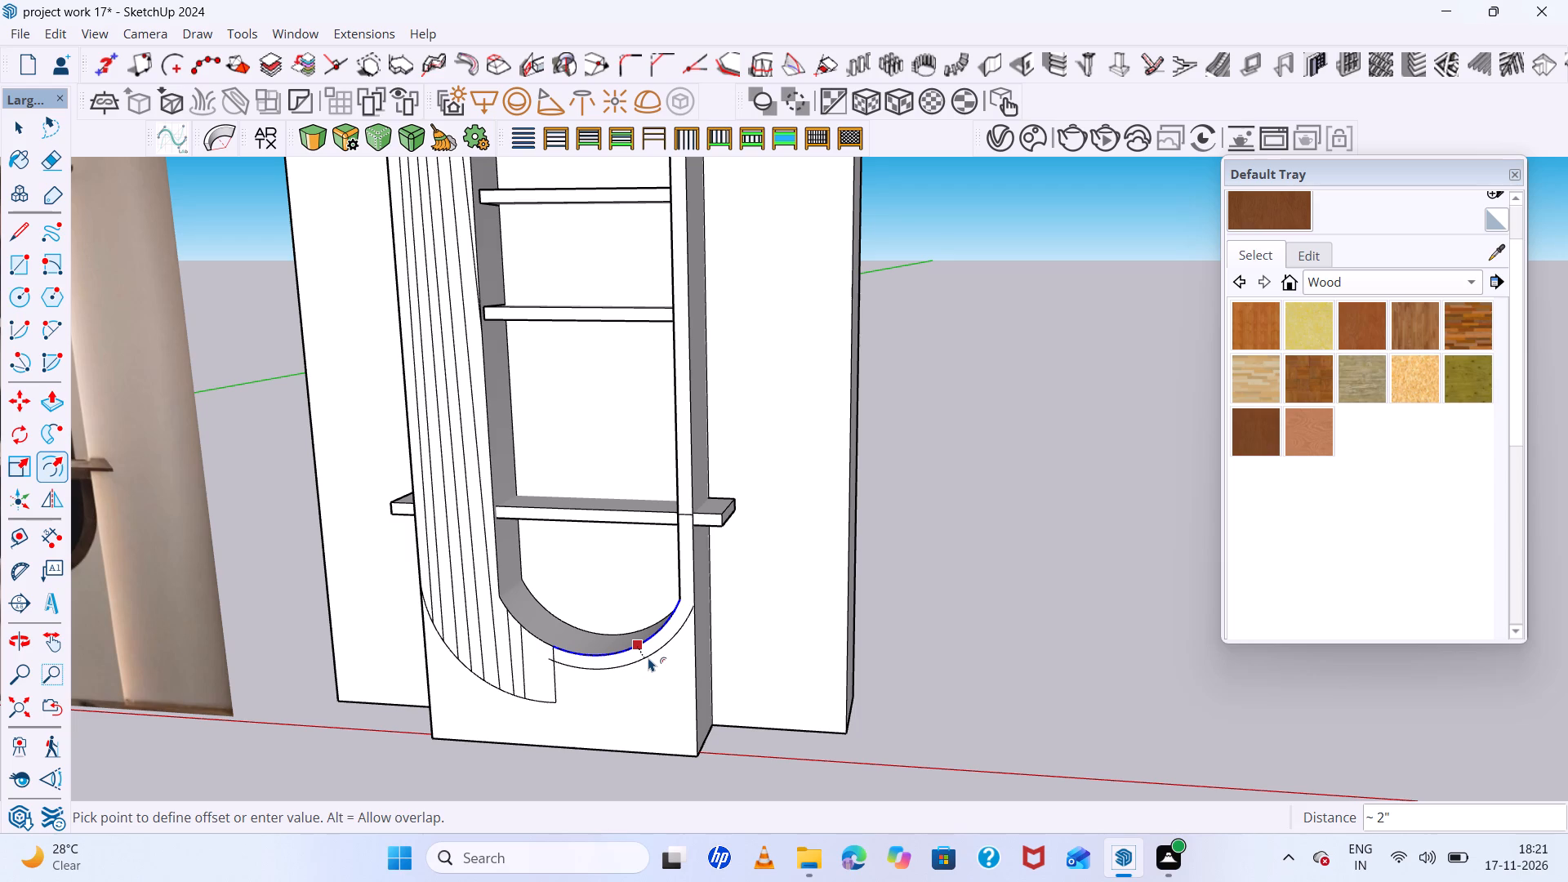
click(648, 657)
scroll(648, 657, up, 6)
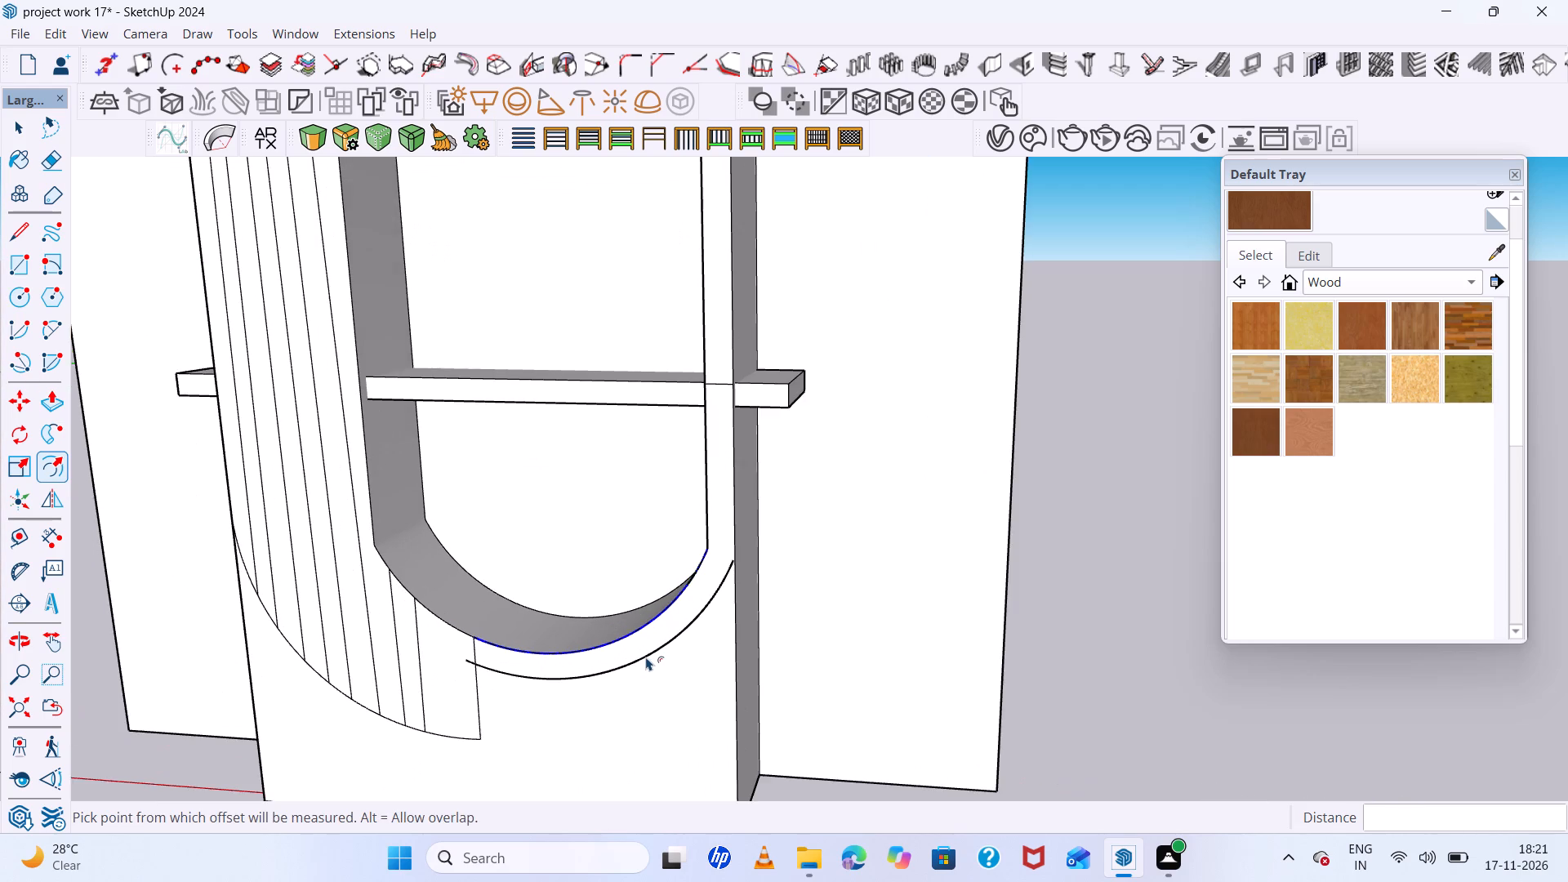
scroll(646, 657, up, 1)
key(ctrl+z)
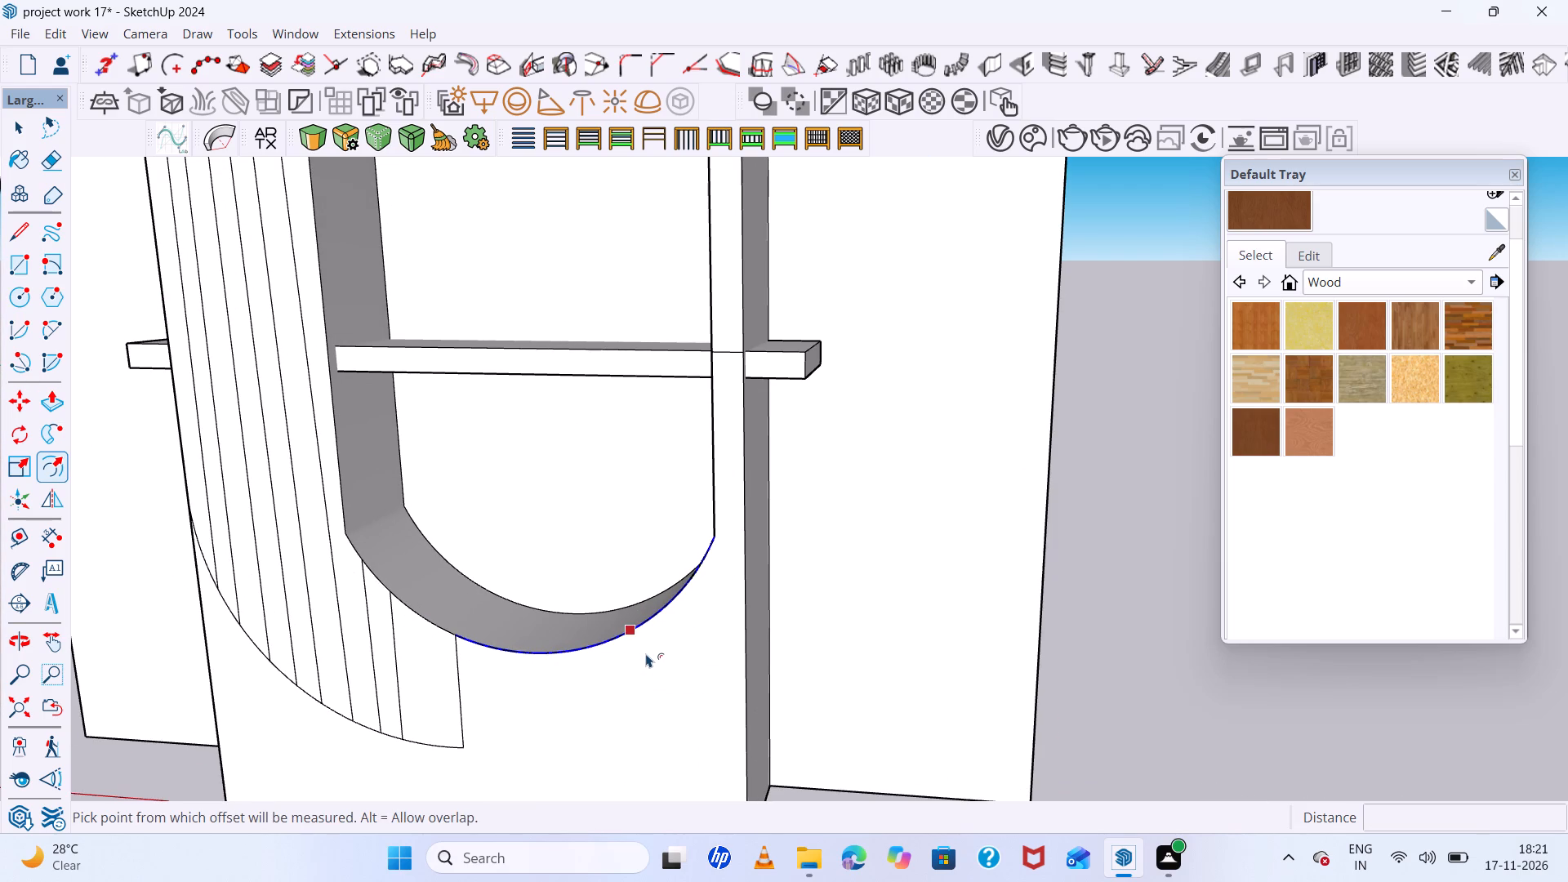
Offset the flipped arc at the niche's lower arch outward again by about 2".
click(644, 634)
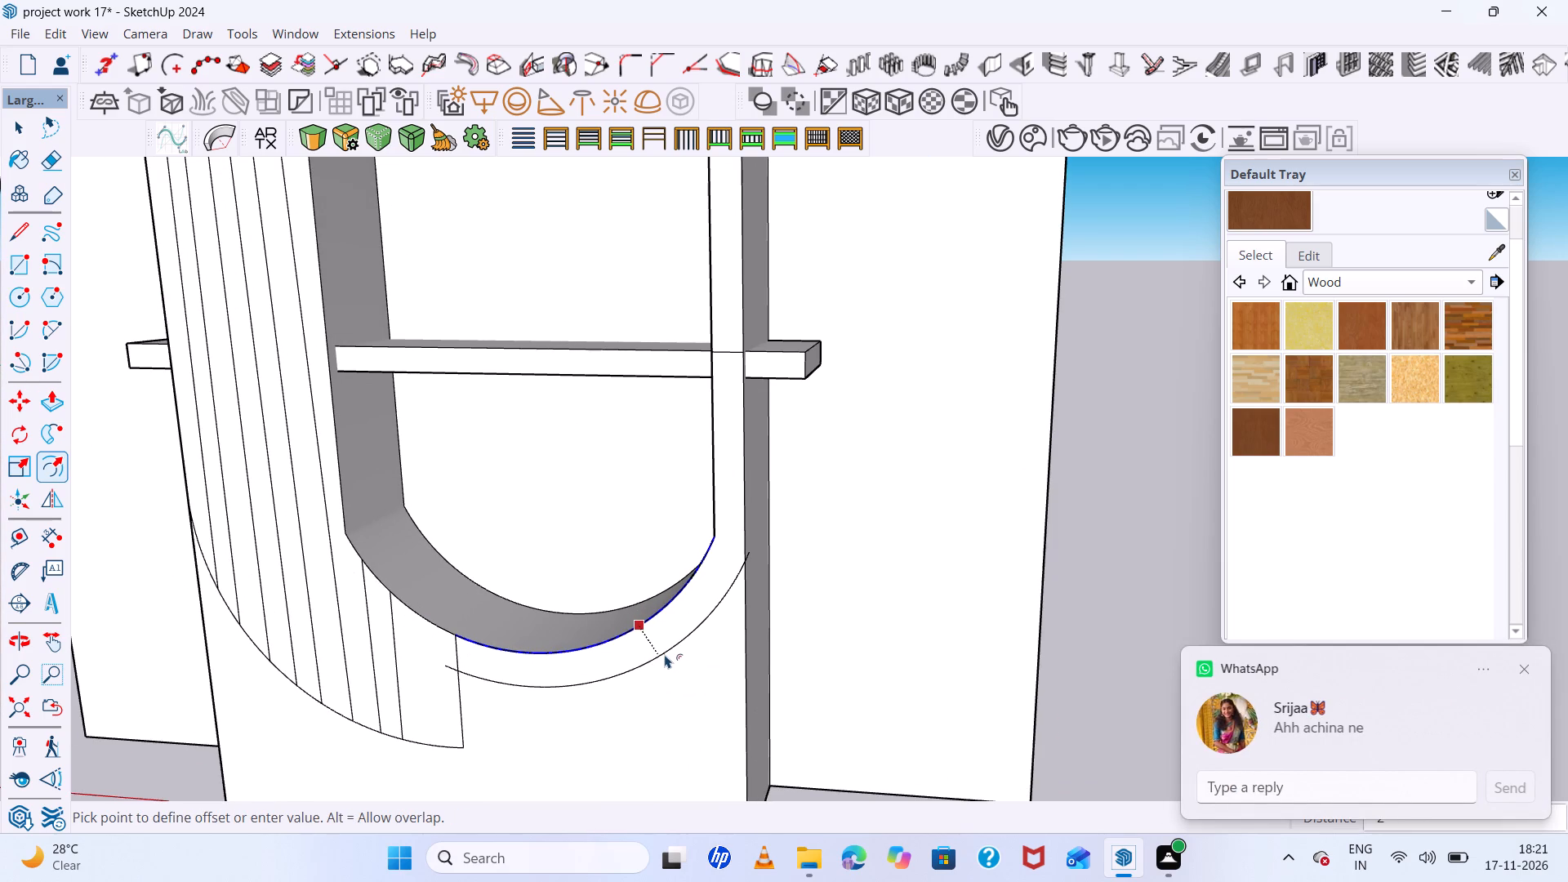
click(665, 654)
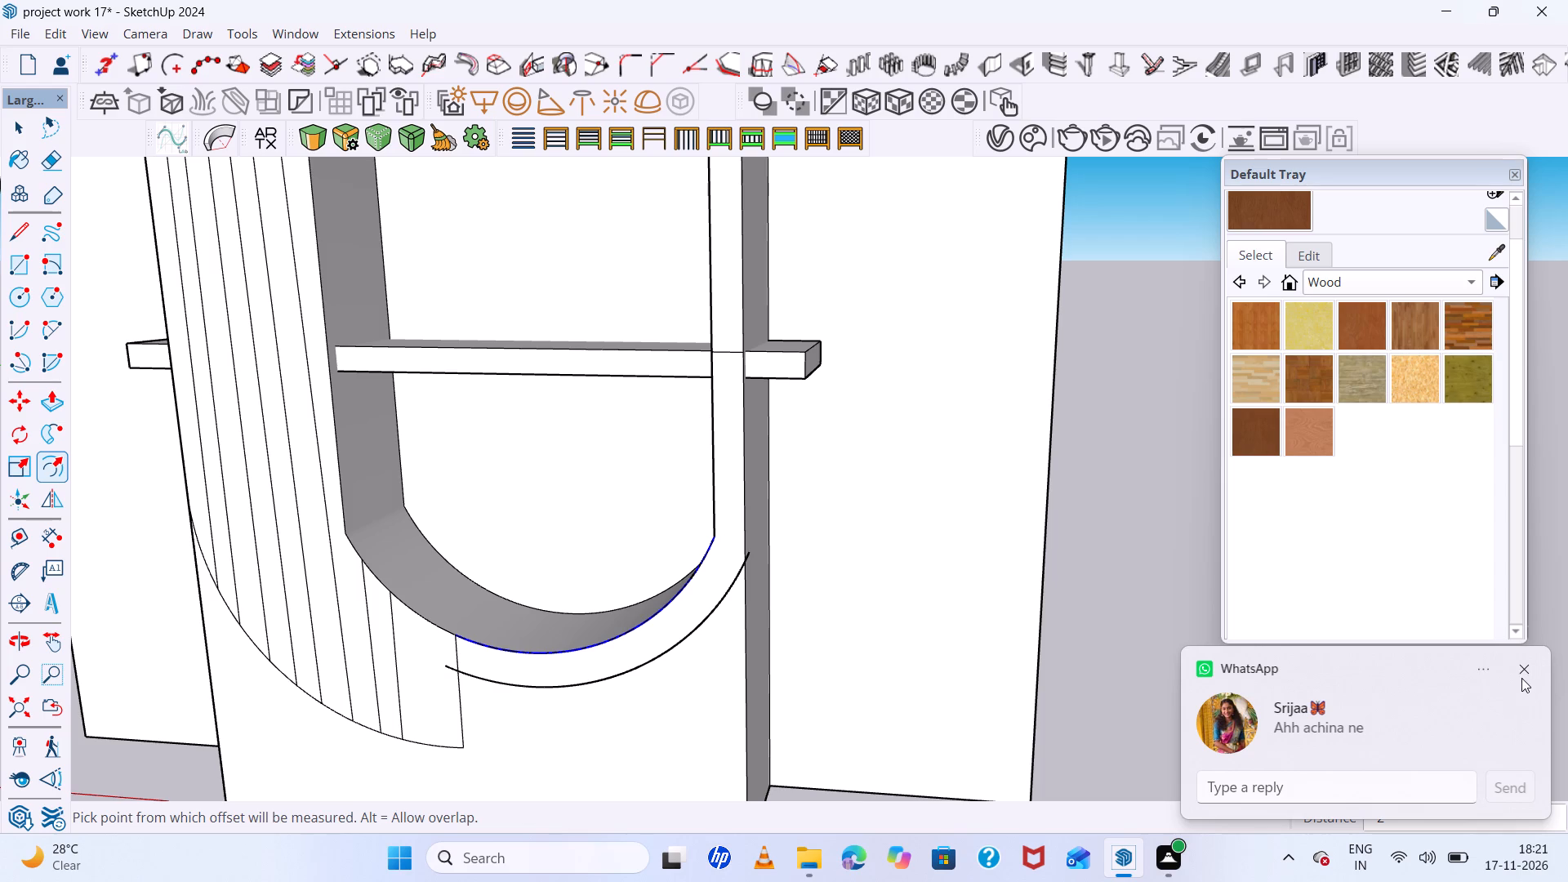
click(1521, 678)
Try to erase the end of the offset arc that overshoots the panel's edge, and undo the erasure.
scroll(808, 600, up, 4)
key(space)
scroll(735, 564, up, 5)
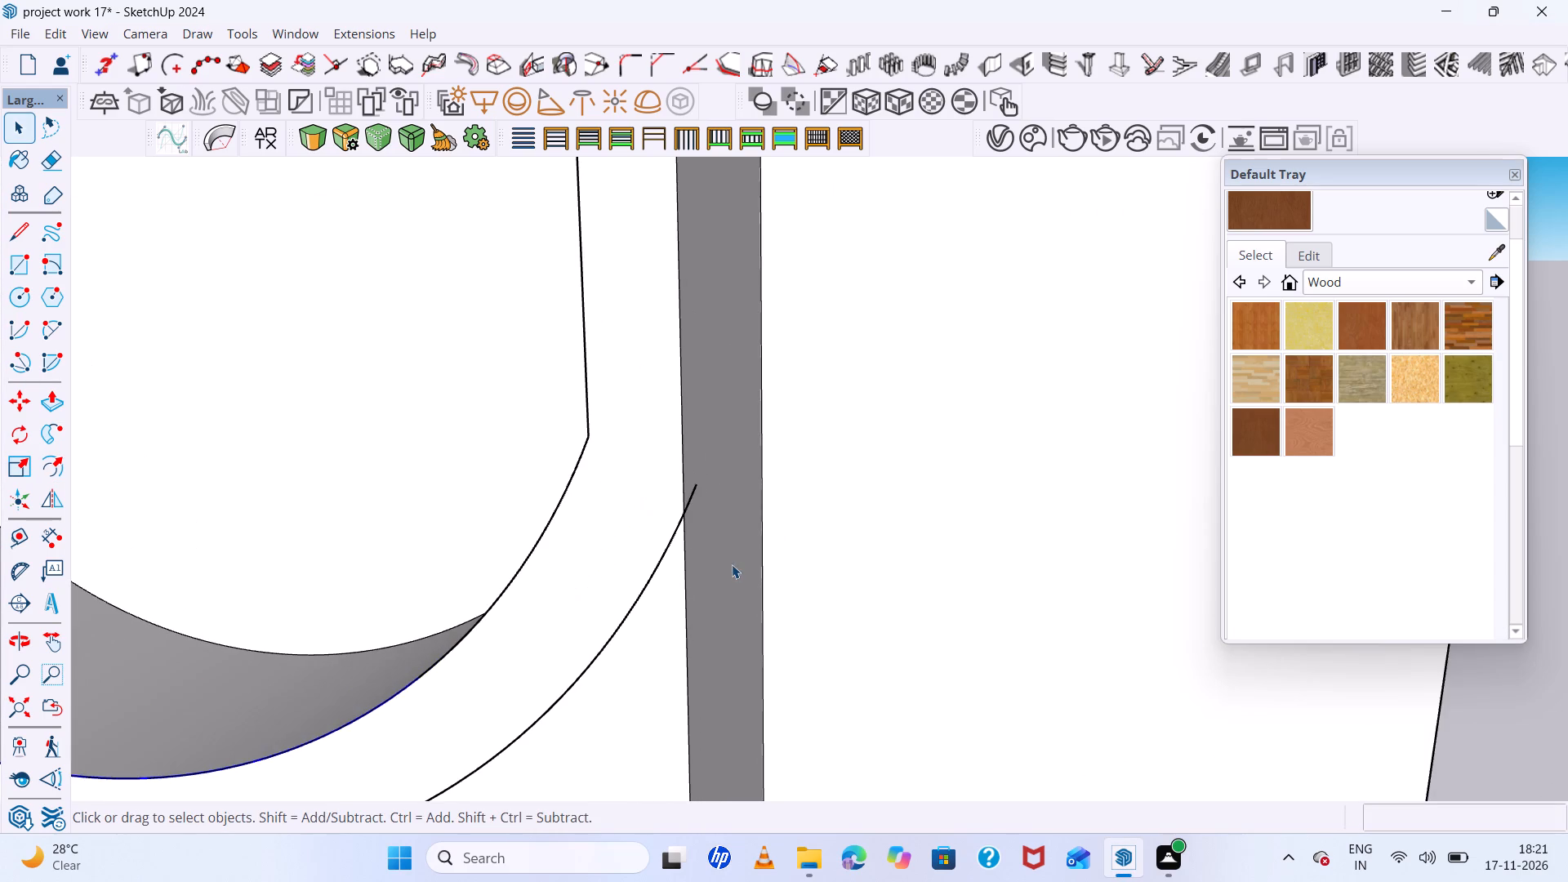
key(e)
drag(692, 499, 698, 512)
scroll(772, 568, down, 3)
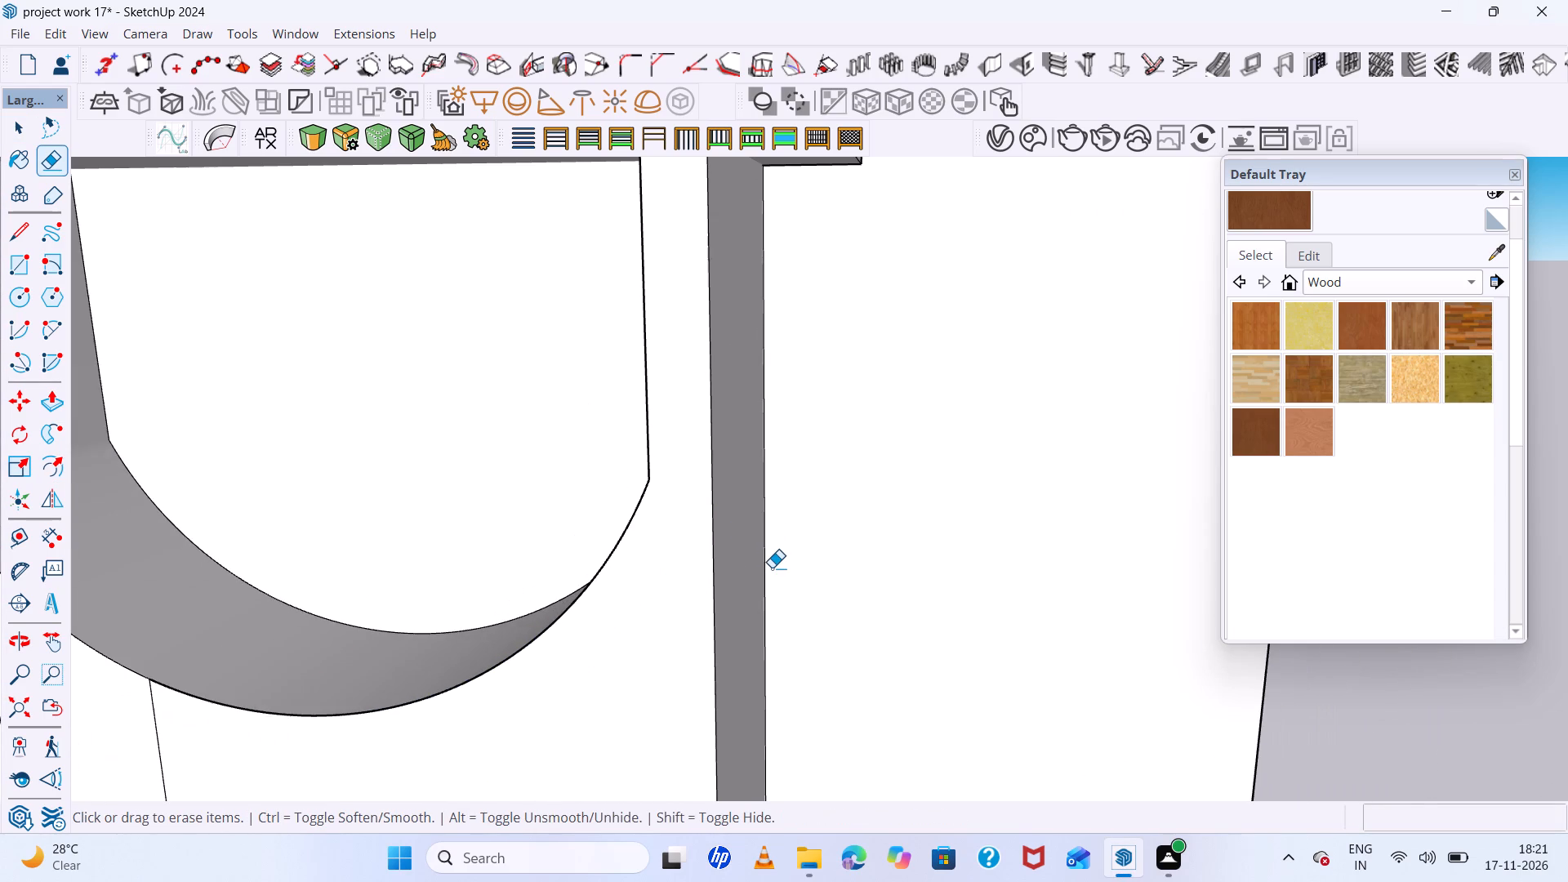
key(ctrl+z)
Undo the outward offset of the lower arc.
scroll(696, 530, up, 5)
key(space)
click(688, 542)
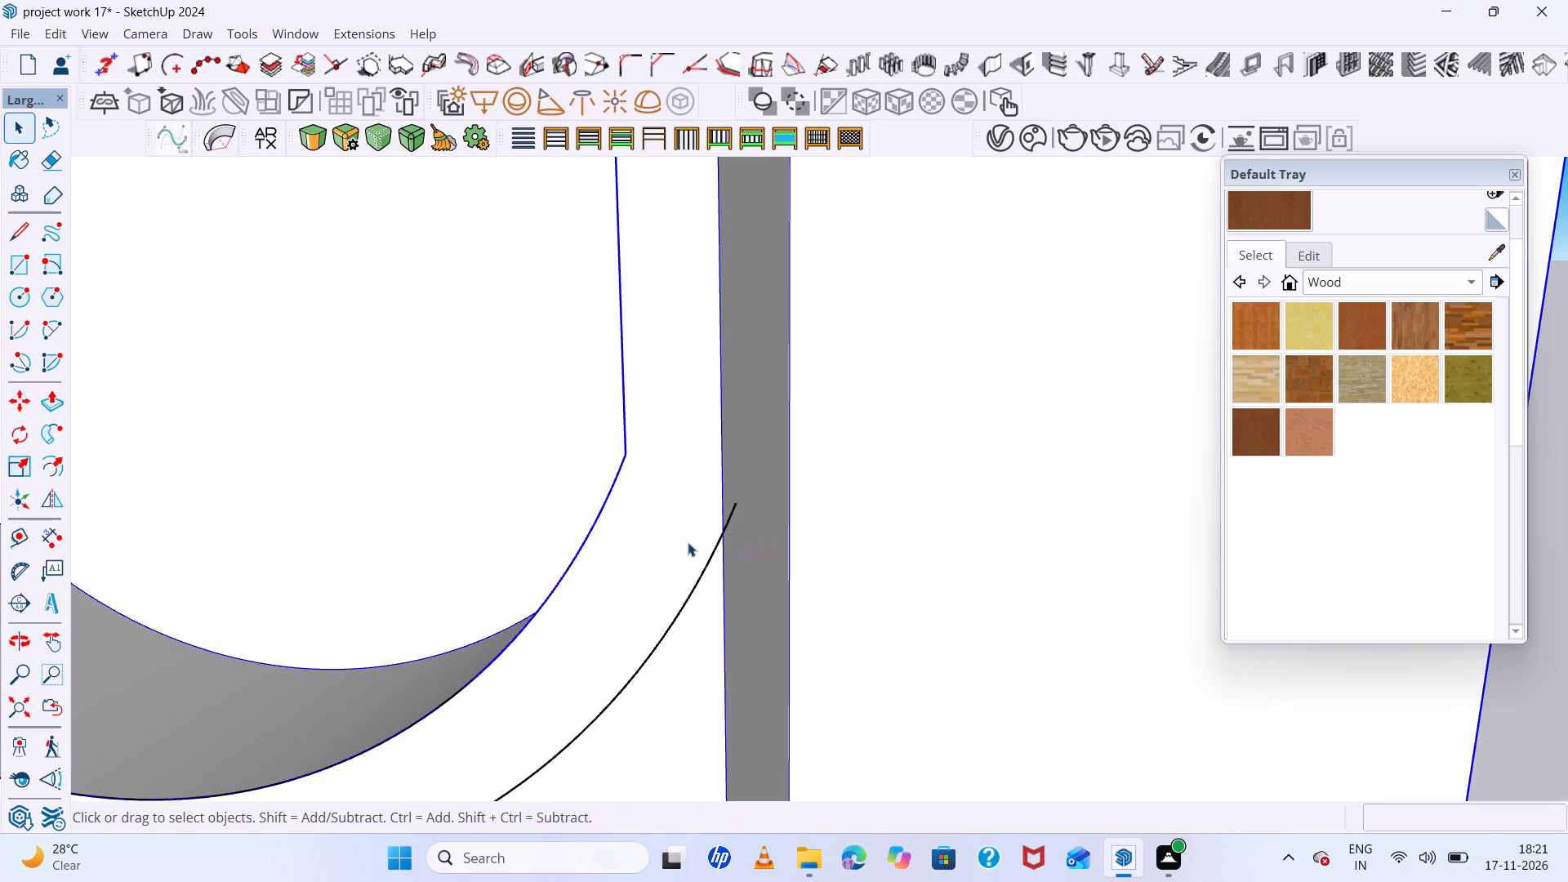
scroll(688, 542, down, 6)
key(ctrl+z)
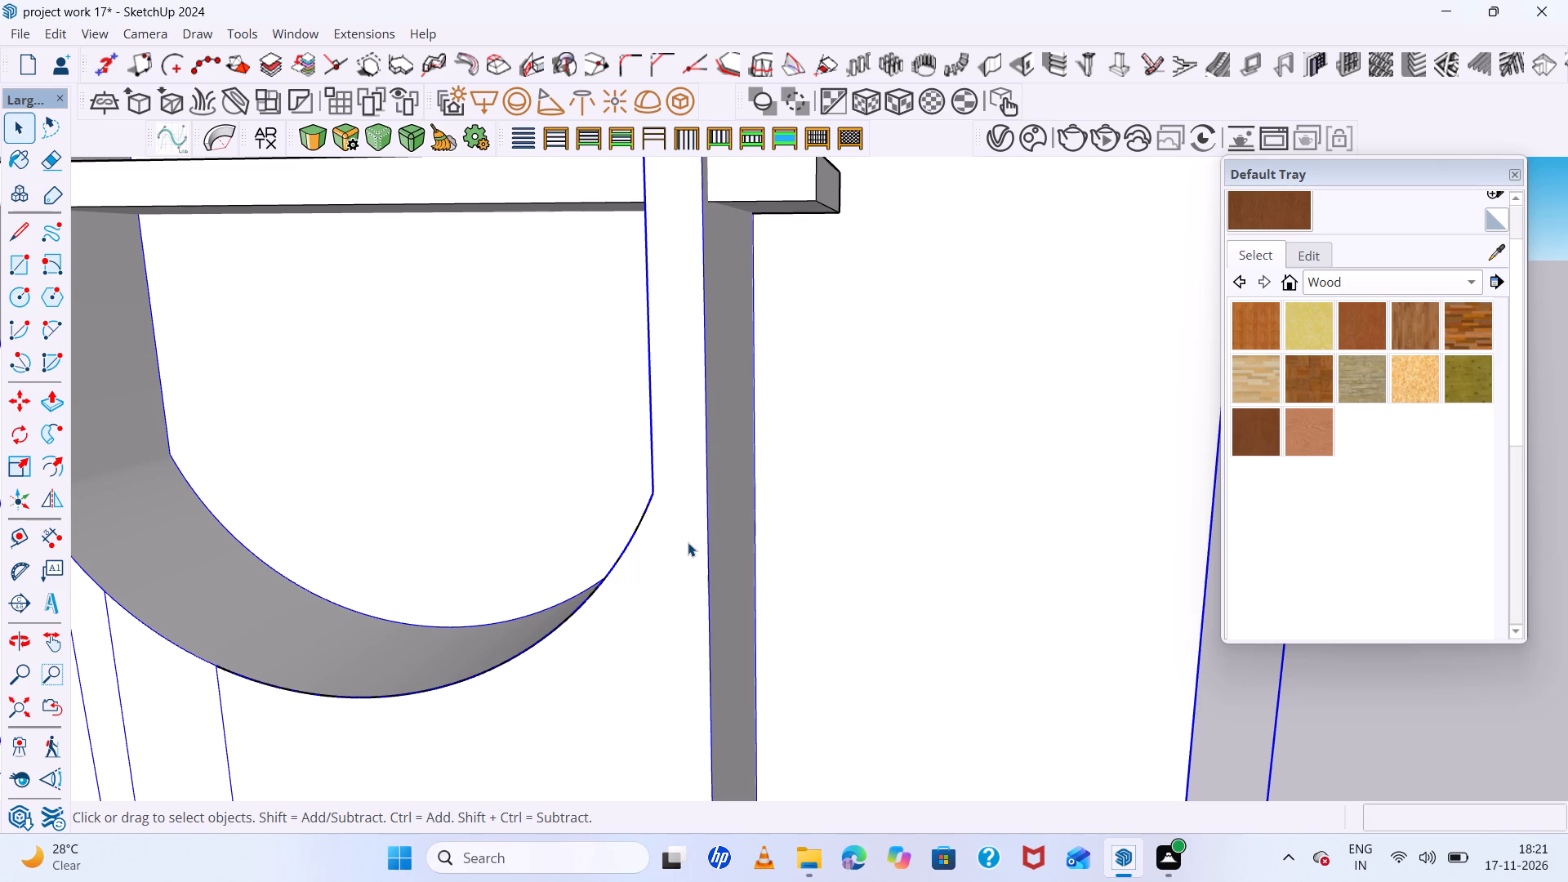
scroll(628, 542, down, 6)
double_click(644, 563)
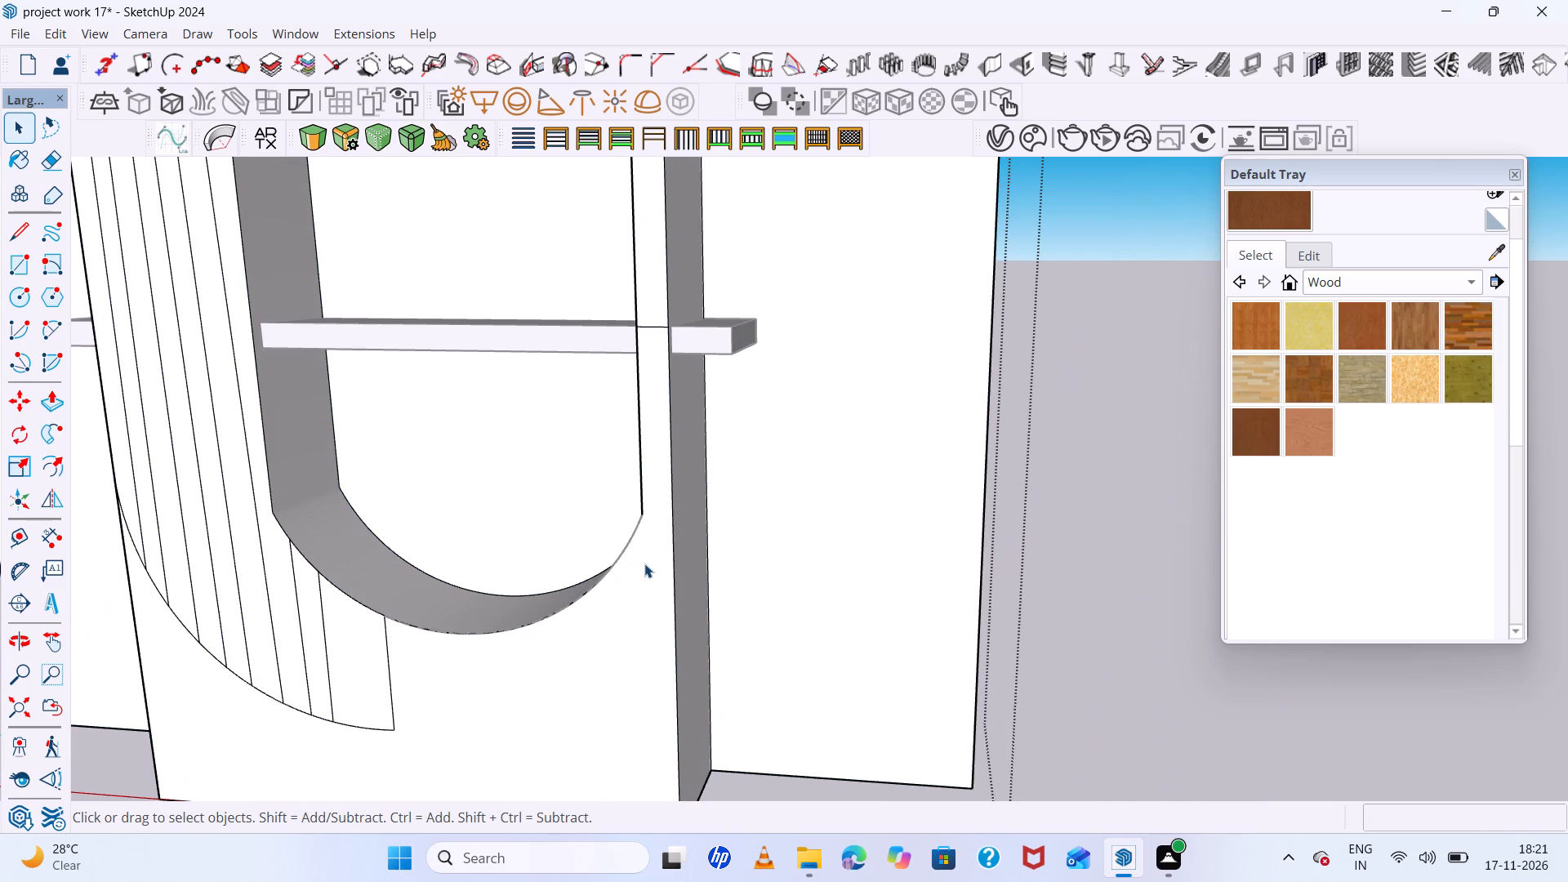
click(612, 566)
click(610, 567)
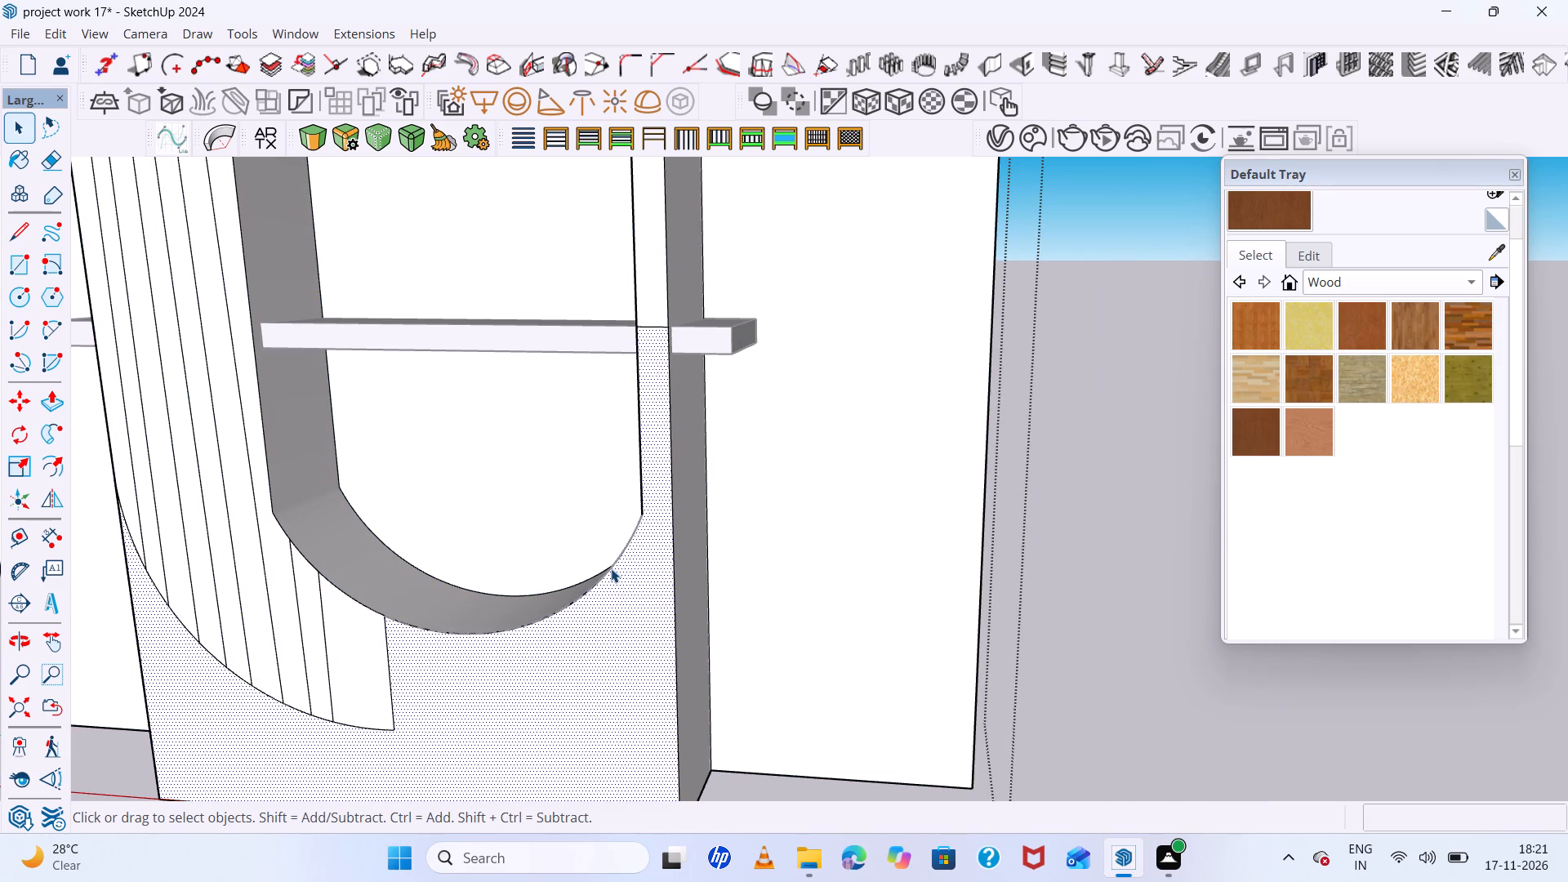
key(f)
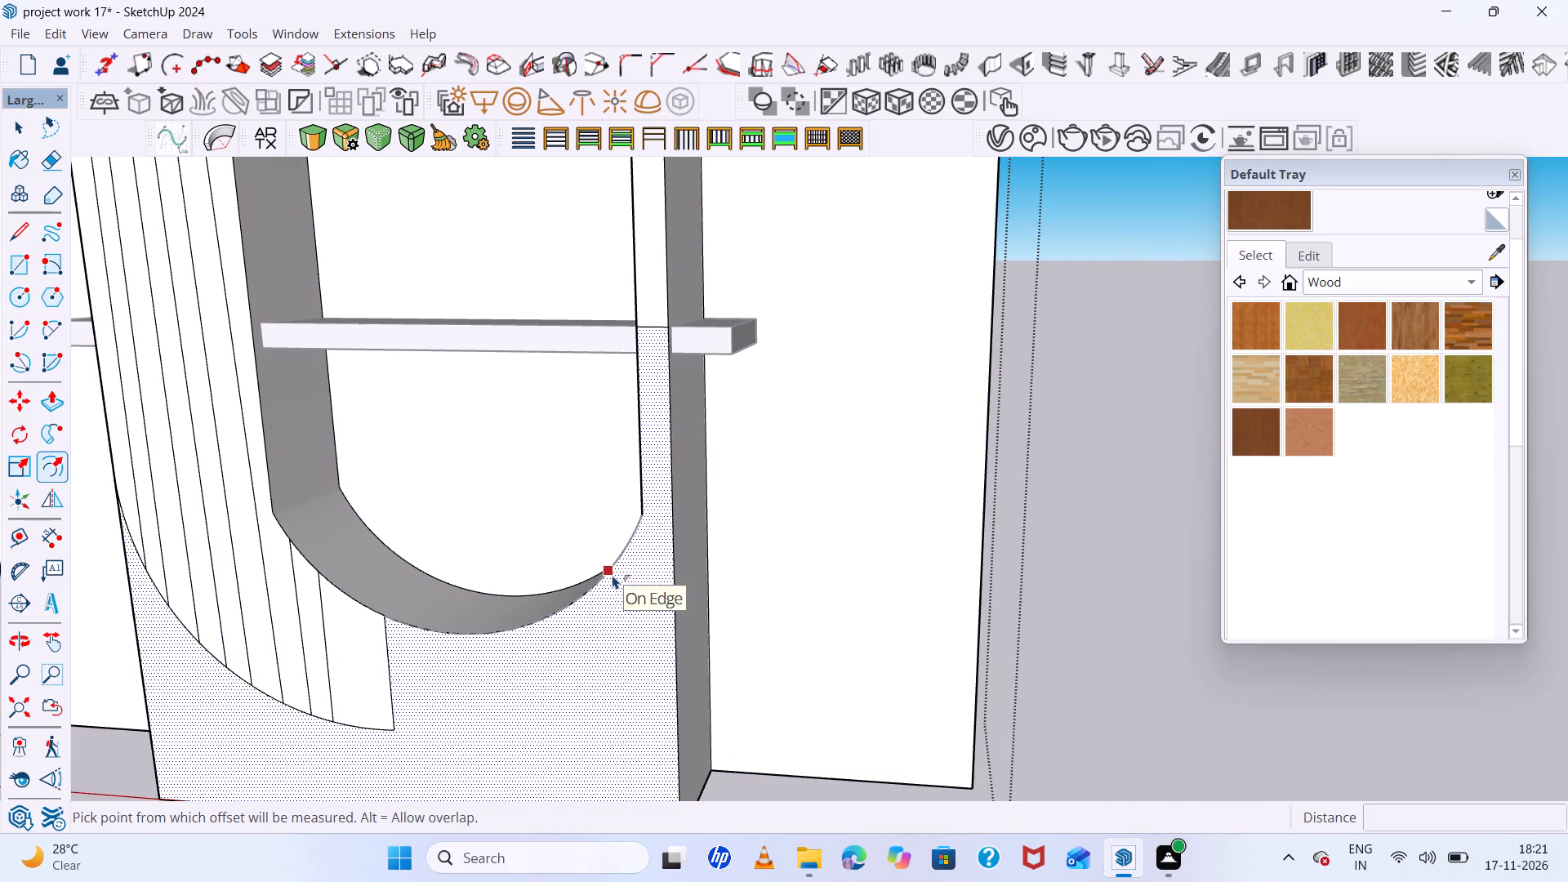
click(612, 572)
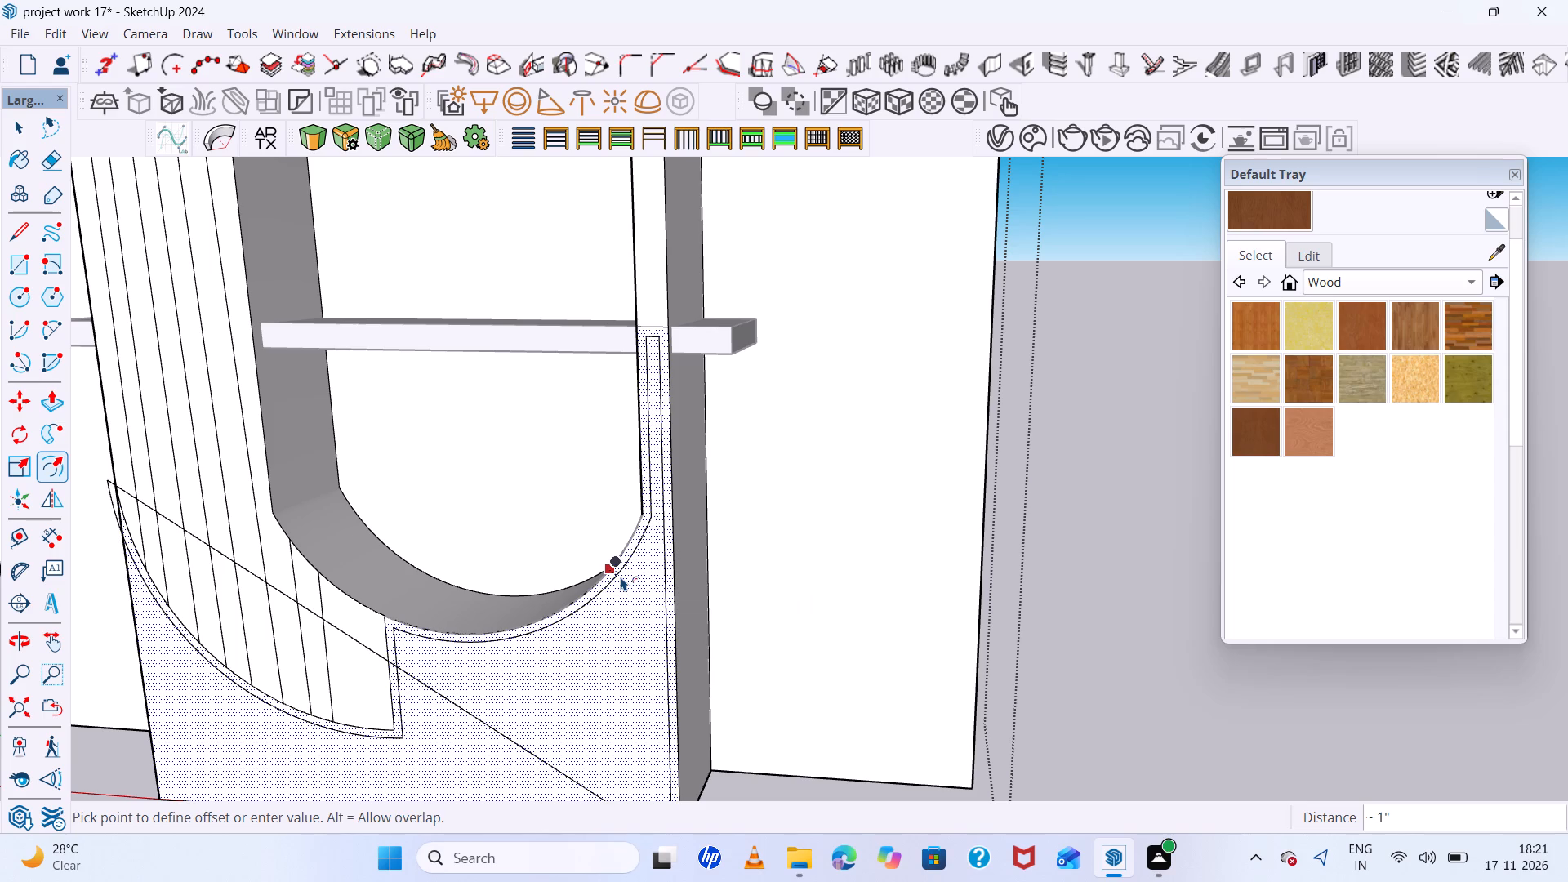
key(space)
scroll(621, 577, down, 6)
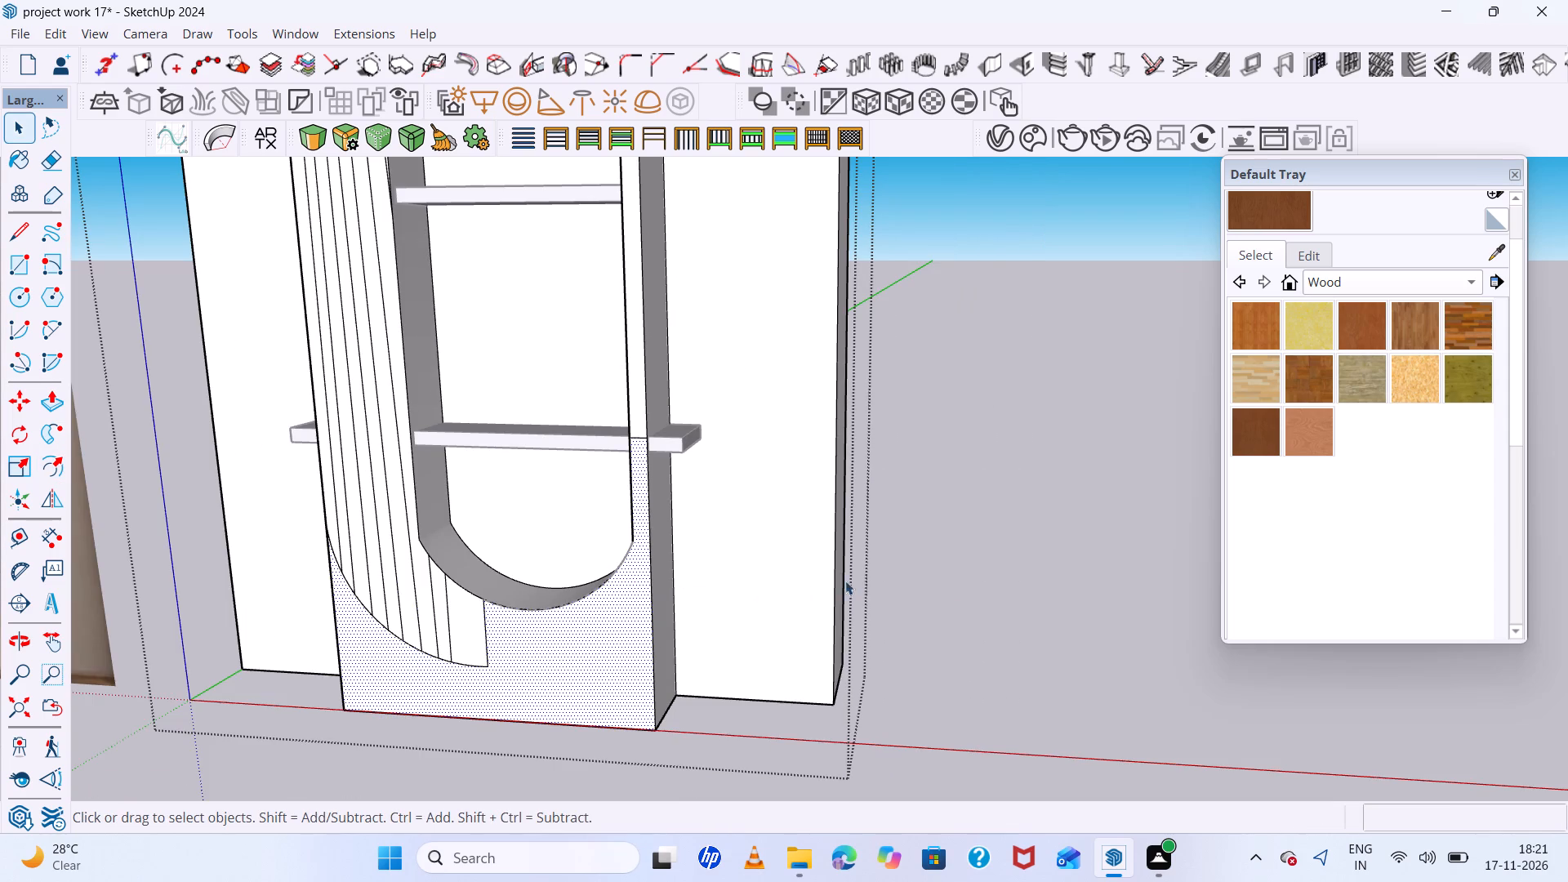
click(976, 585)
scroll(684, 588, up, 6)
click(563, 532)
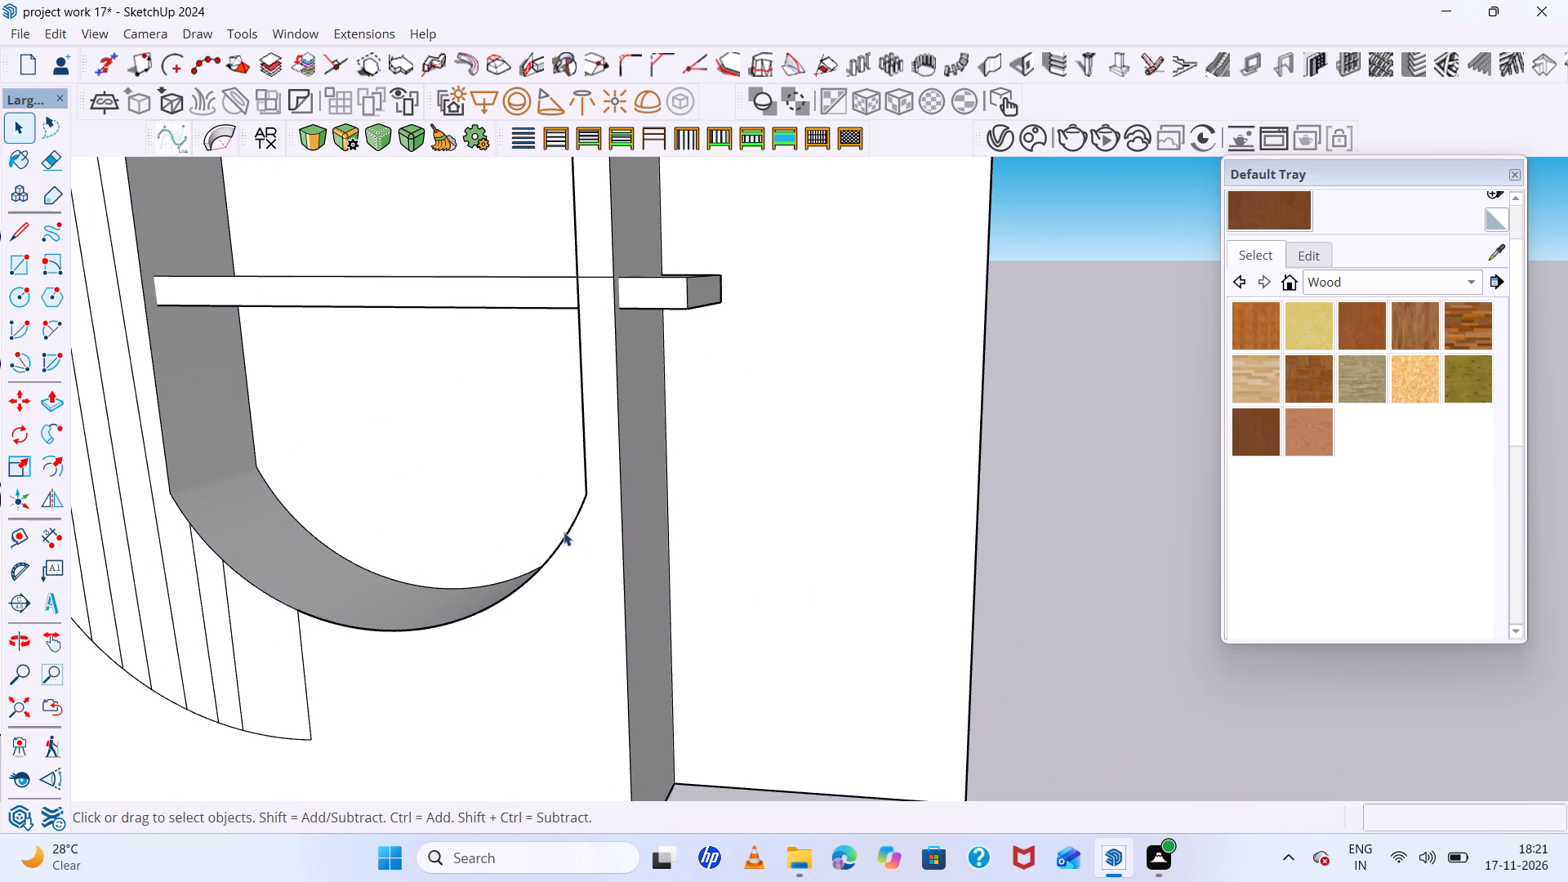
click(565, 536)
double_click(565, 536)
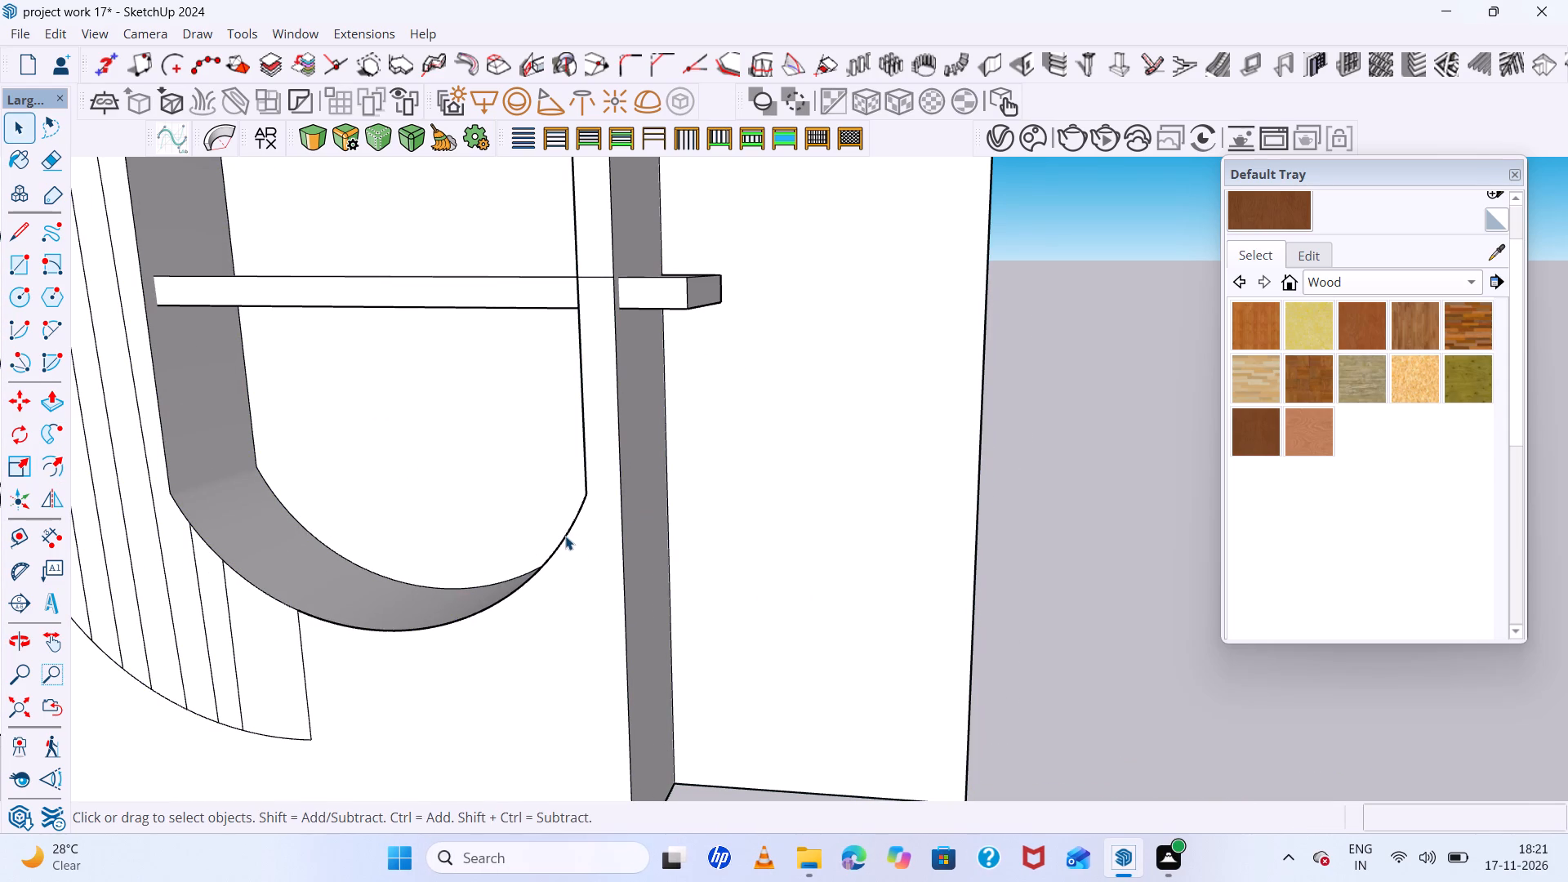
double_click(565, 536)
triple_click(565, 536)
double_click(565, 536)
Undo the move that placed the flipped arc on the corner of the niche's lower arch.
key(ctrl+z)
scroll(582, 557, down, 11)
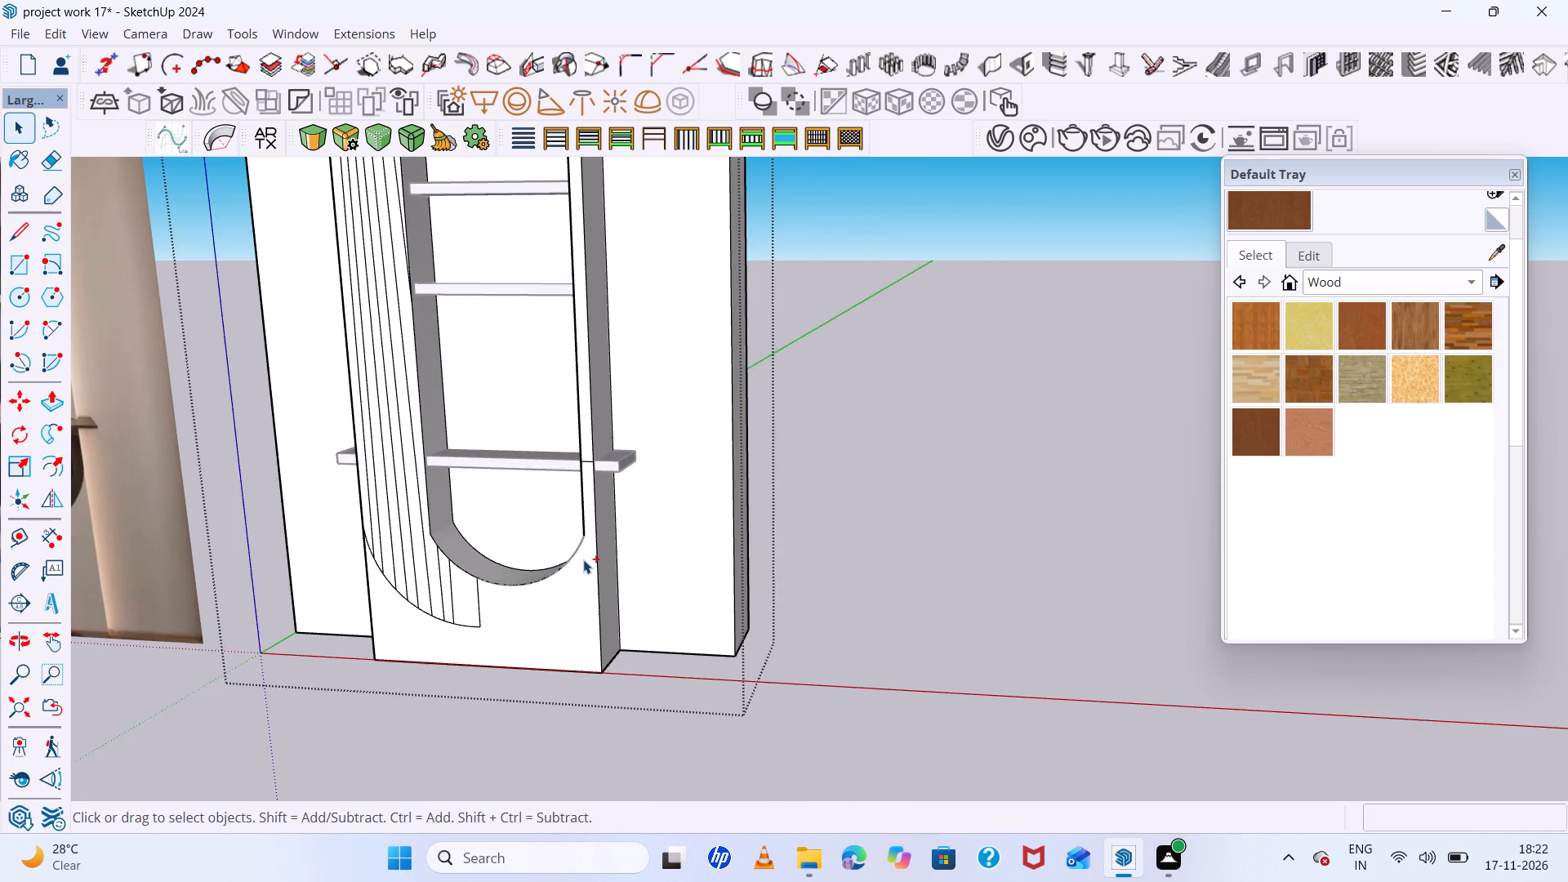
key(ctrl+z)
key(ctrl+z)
Copy the loose flipped arc at the bottom of the niche and delete it from outside the wall group.
scroll(559, 559, up, 10)
click(514, 588)
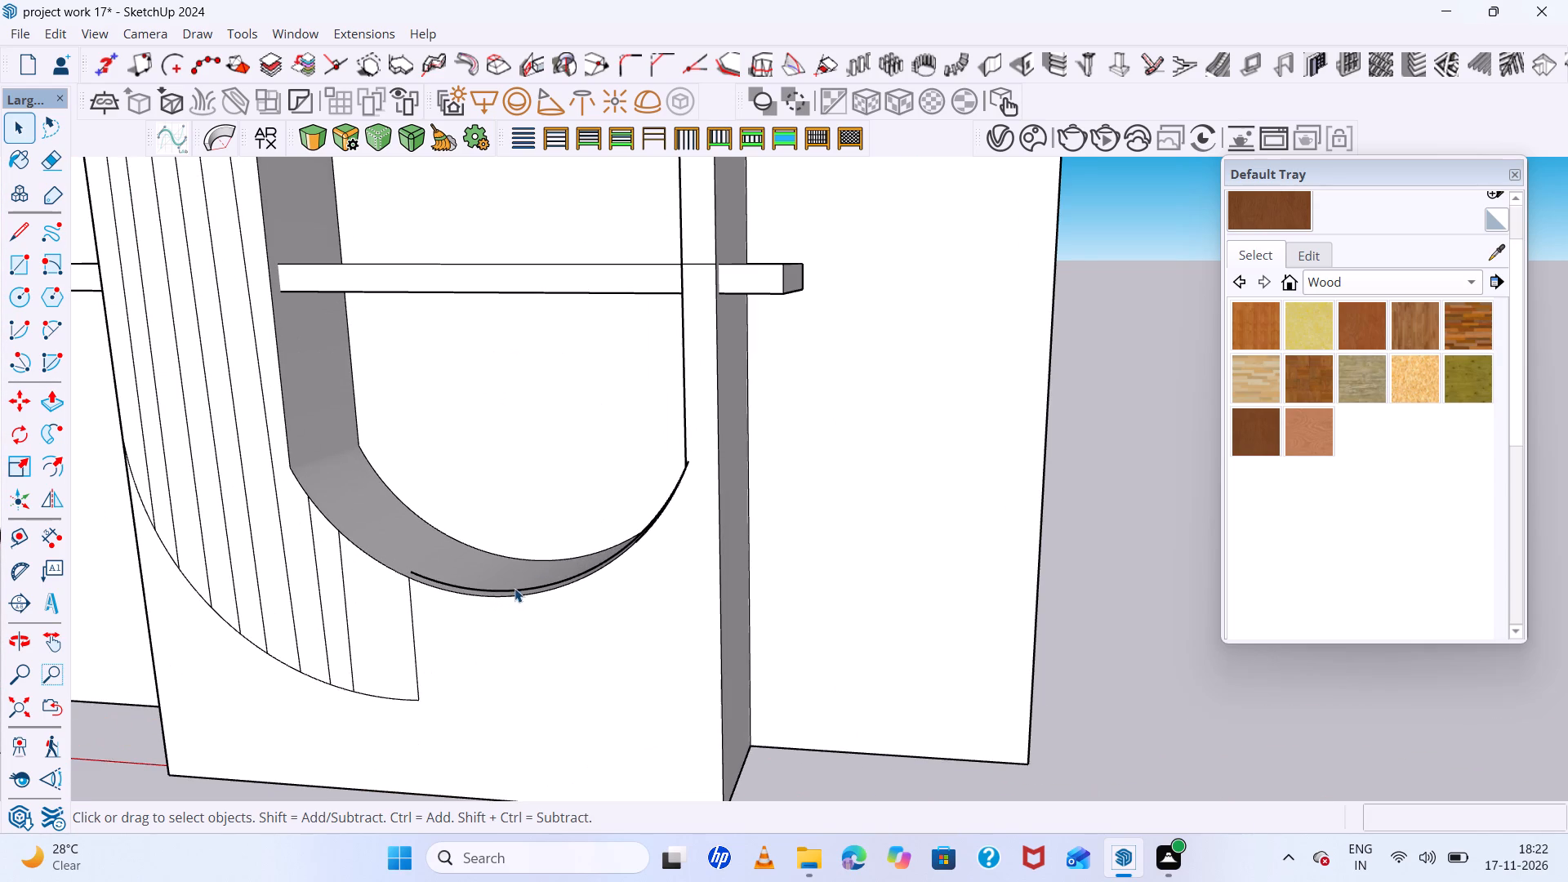
double_click(517, 592)
scroll(660, 487, up, 10)
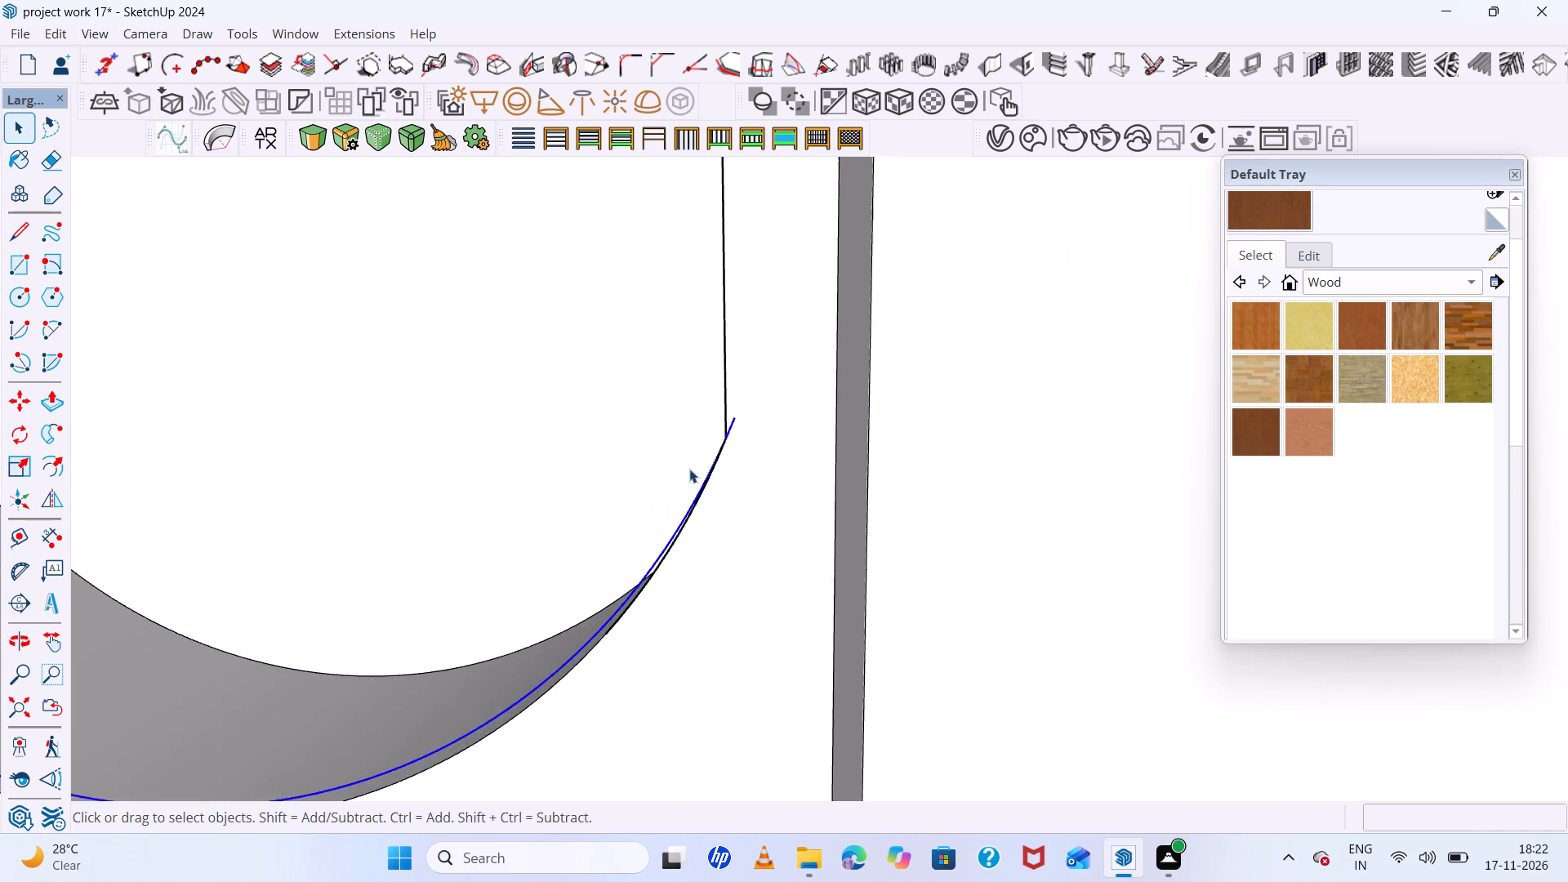
key(ctrl+c)
scroll(658, 525, down, 7)
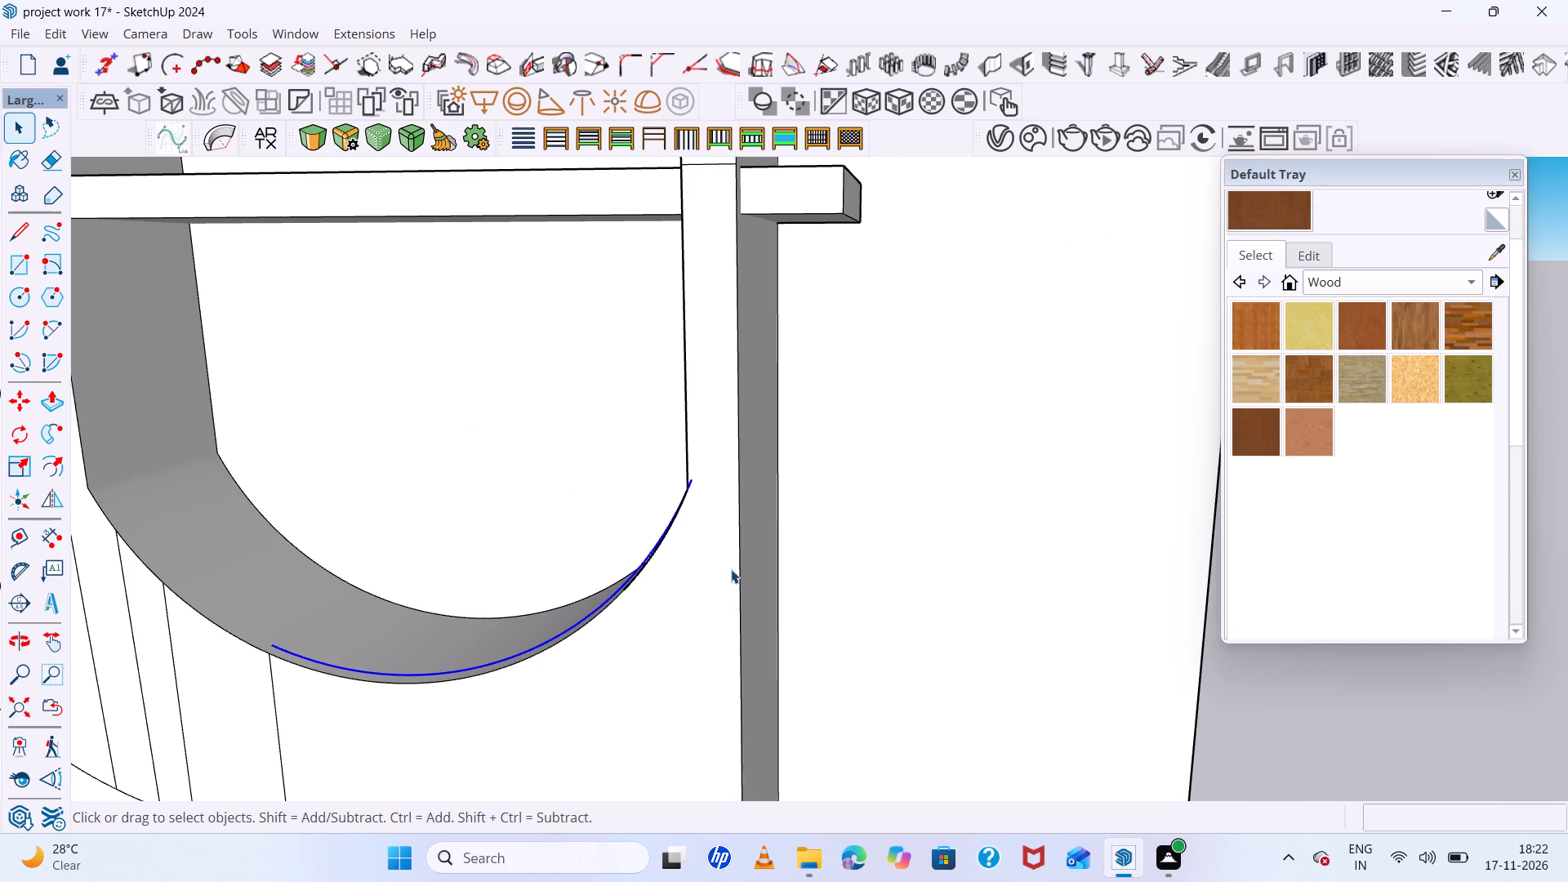
key(Delete)
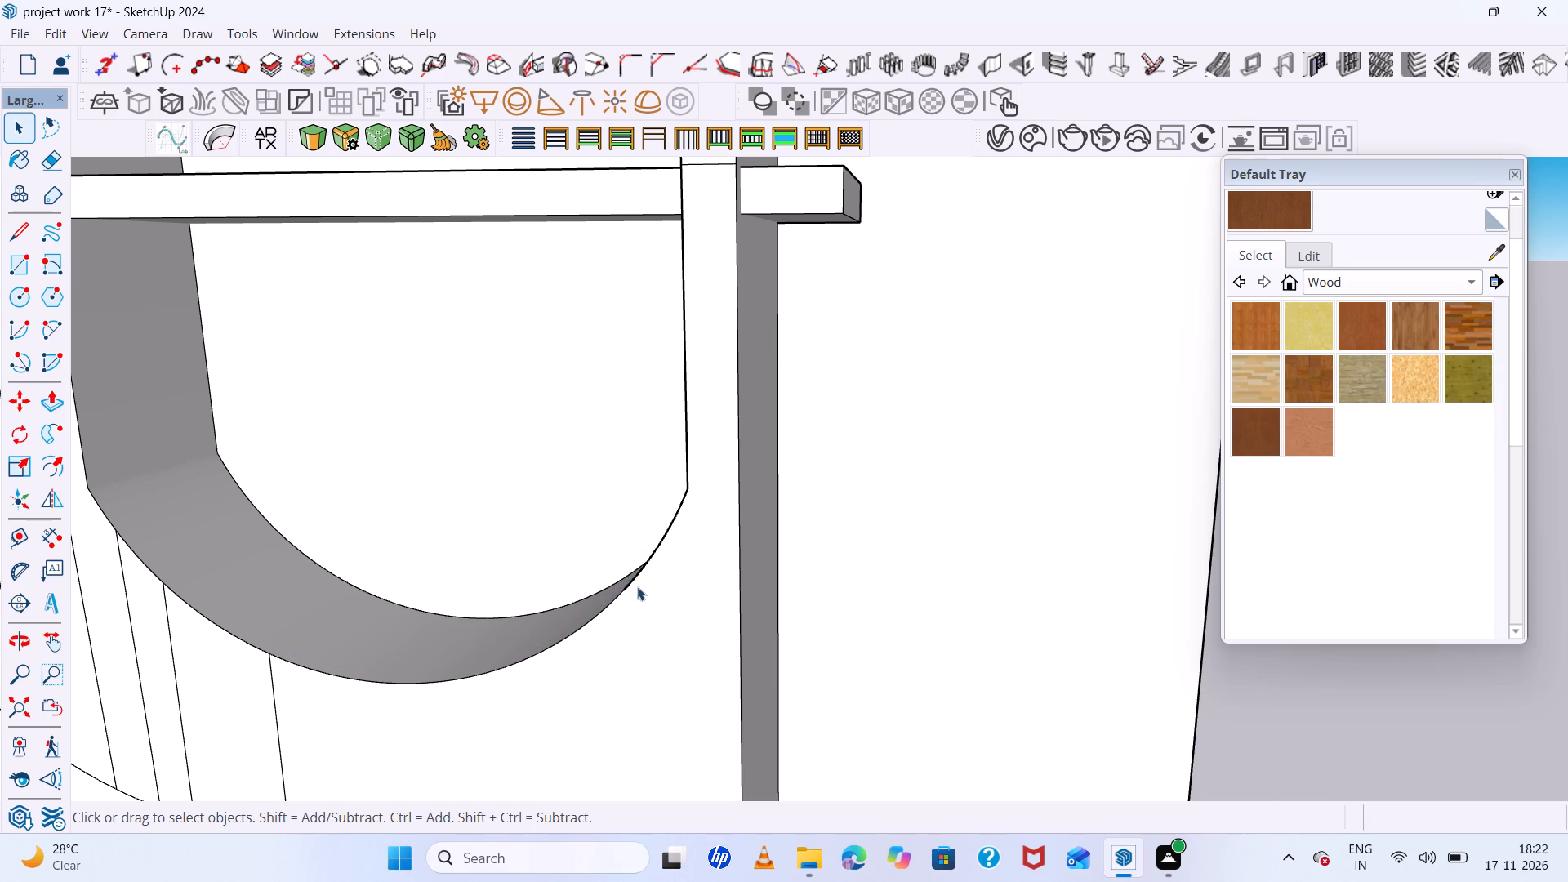
Open the wall panel group for editing and paste the copied arc inside it, beside the wall's base.
double_click(684, 628)
scroll(684, 609, up, 6)
scroll(630, 497, down, 7)
click(706, 594)
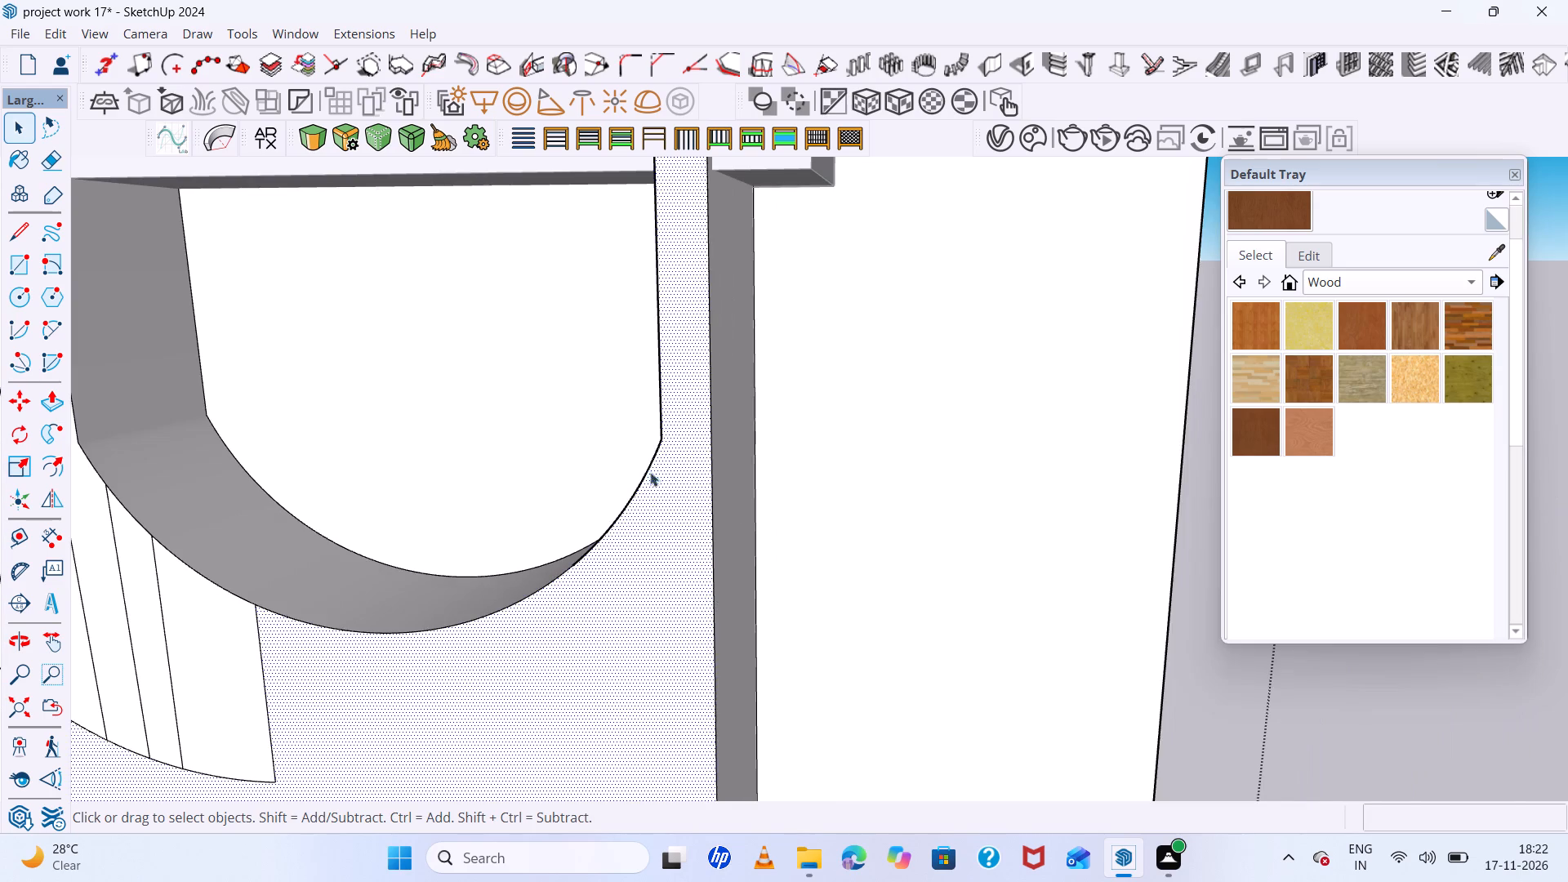
scroll(658, 441, down, 7)
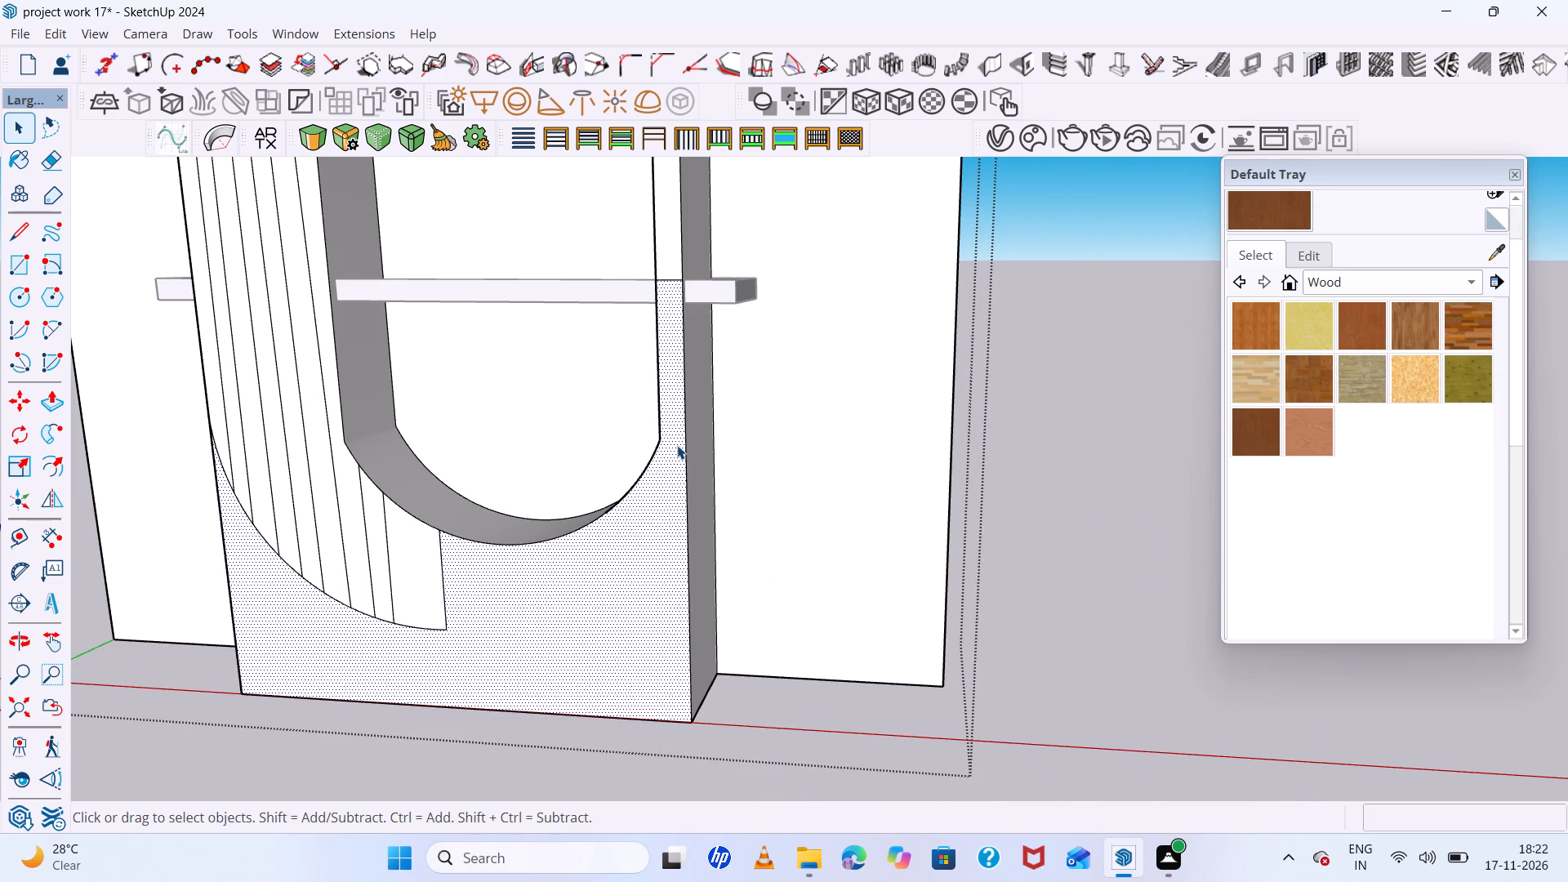
key(ctrl+v)
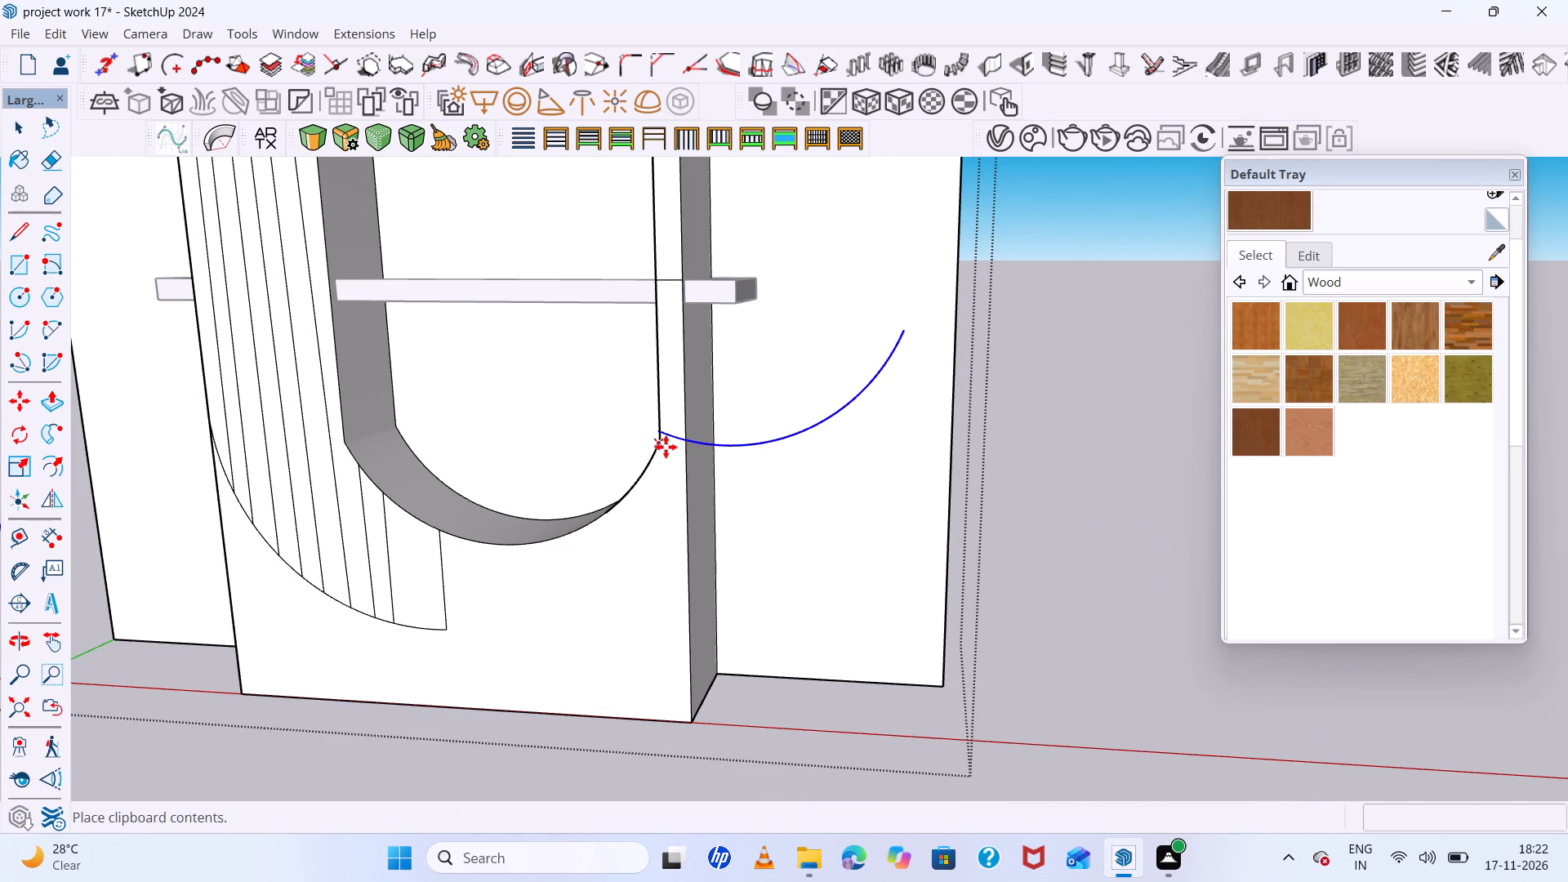
click(862, 692)
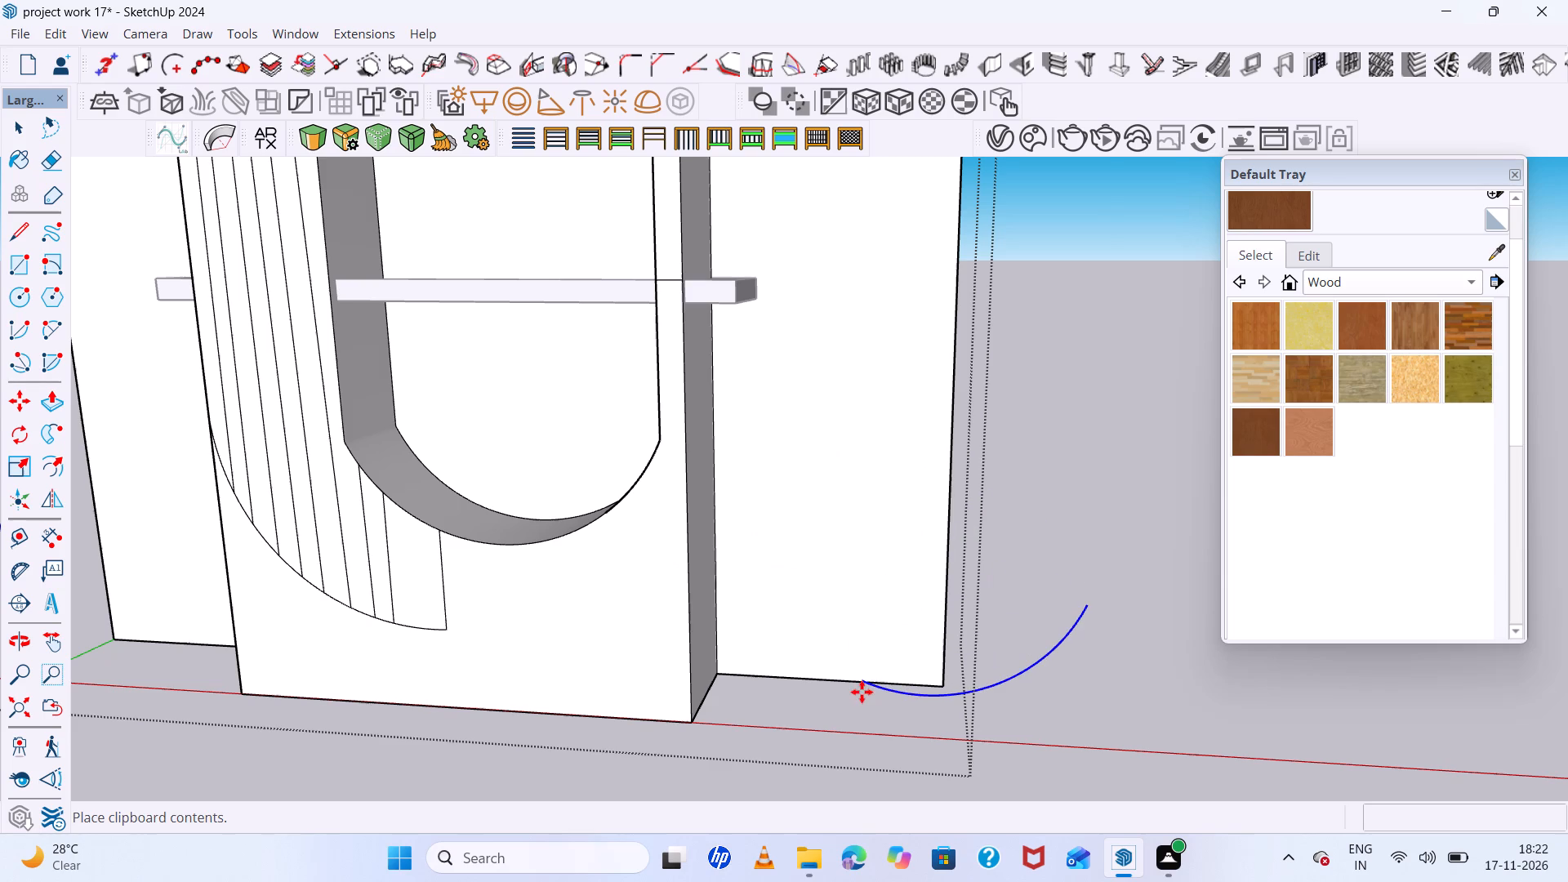
Move the pasted arc by its upper endpoint onto the corner where the niche's straight side meets its lower arch.
click(1087, 608)
scroll(612, 445, up, 9)
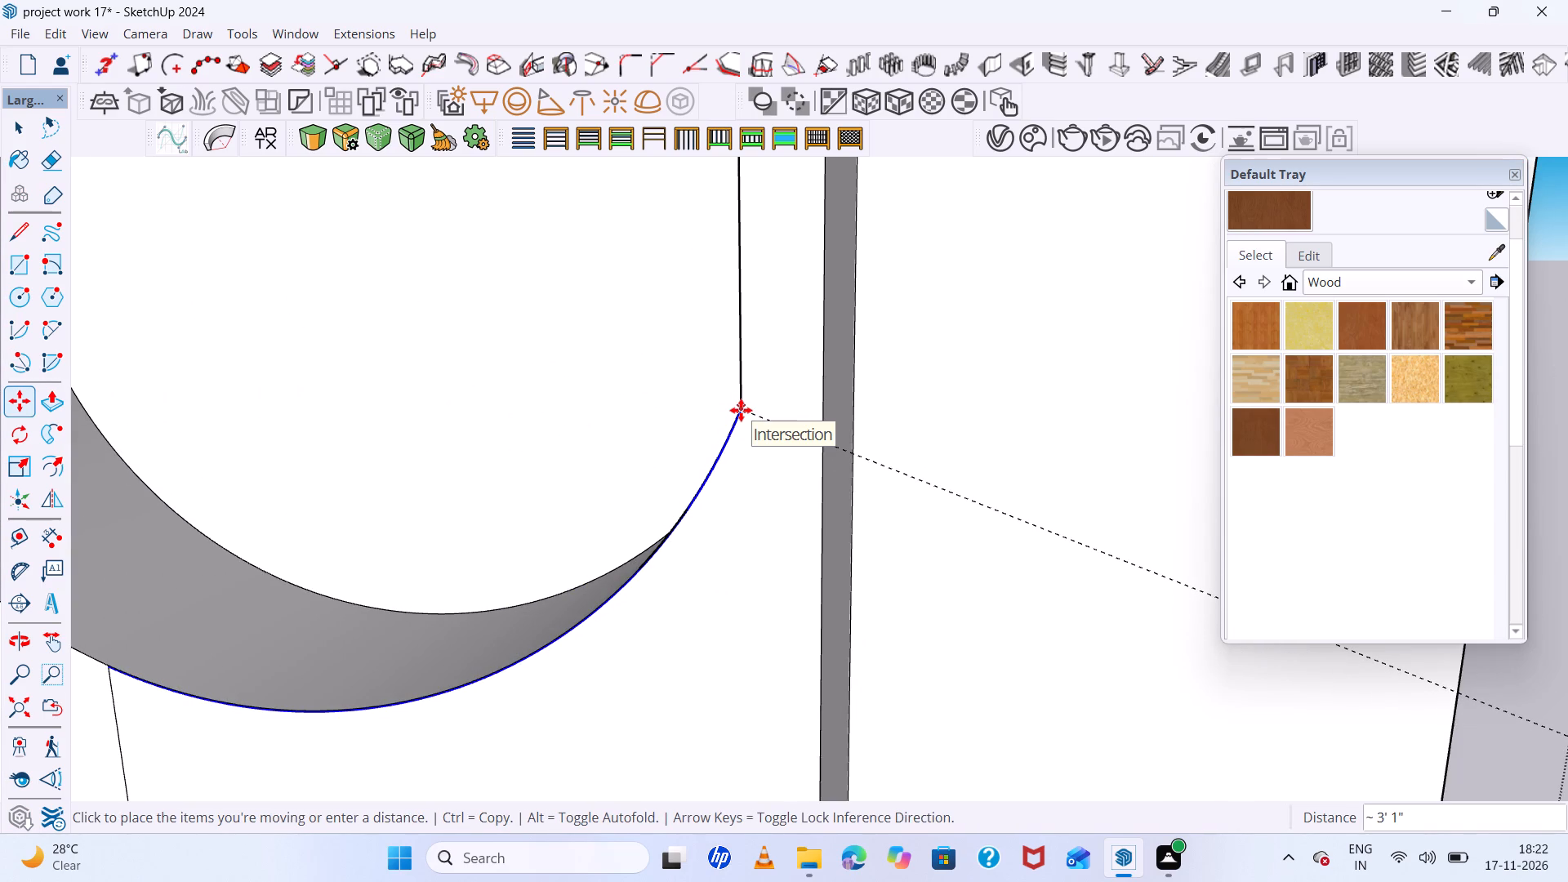
click(741, 410)
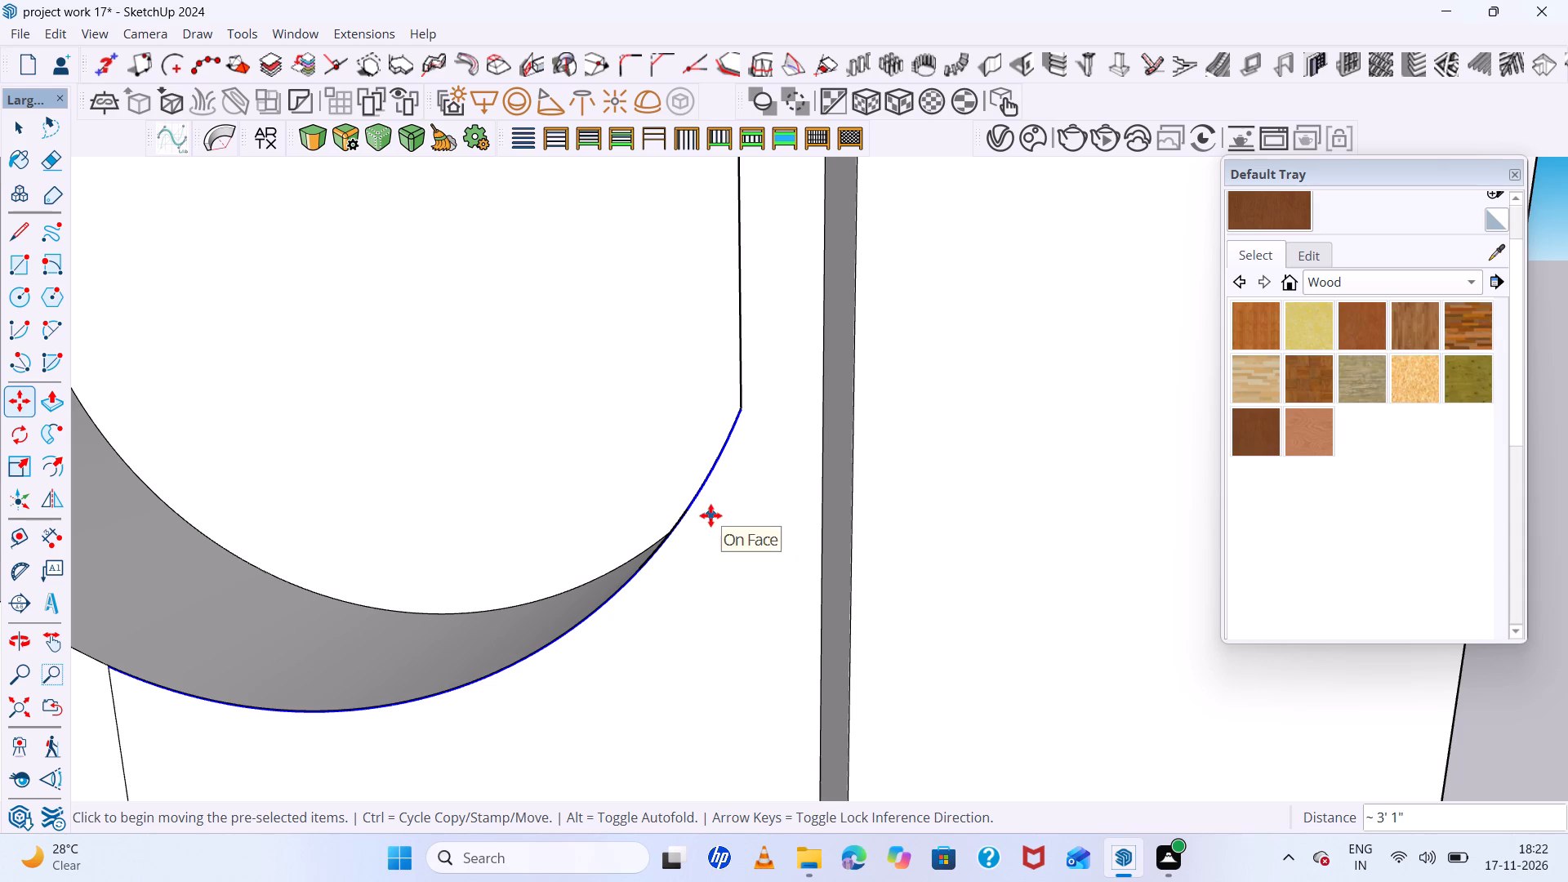
Offset the pasted arc outward from the niche's lower arch by about 3".
key(f)
click(670, 537)
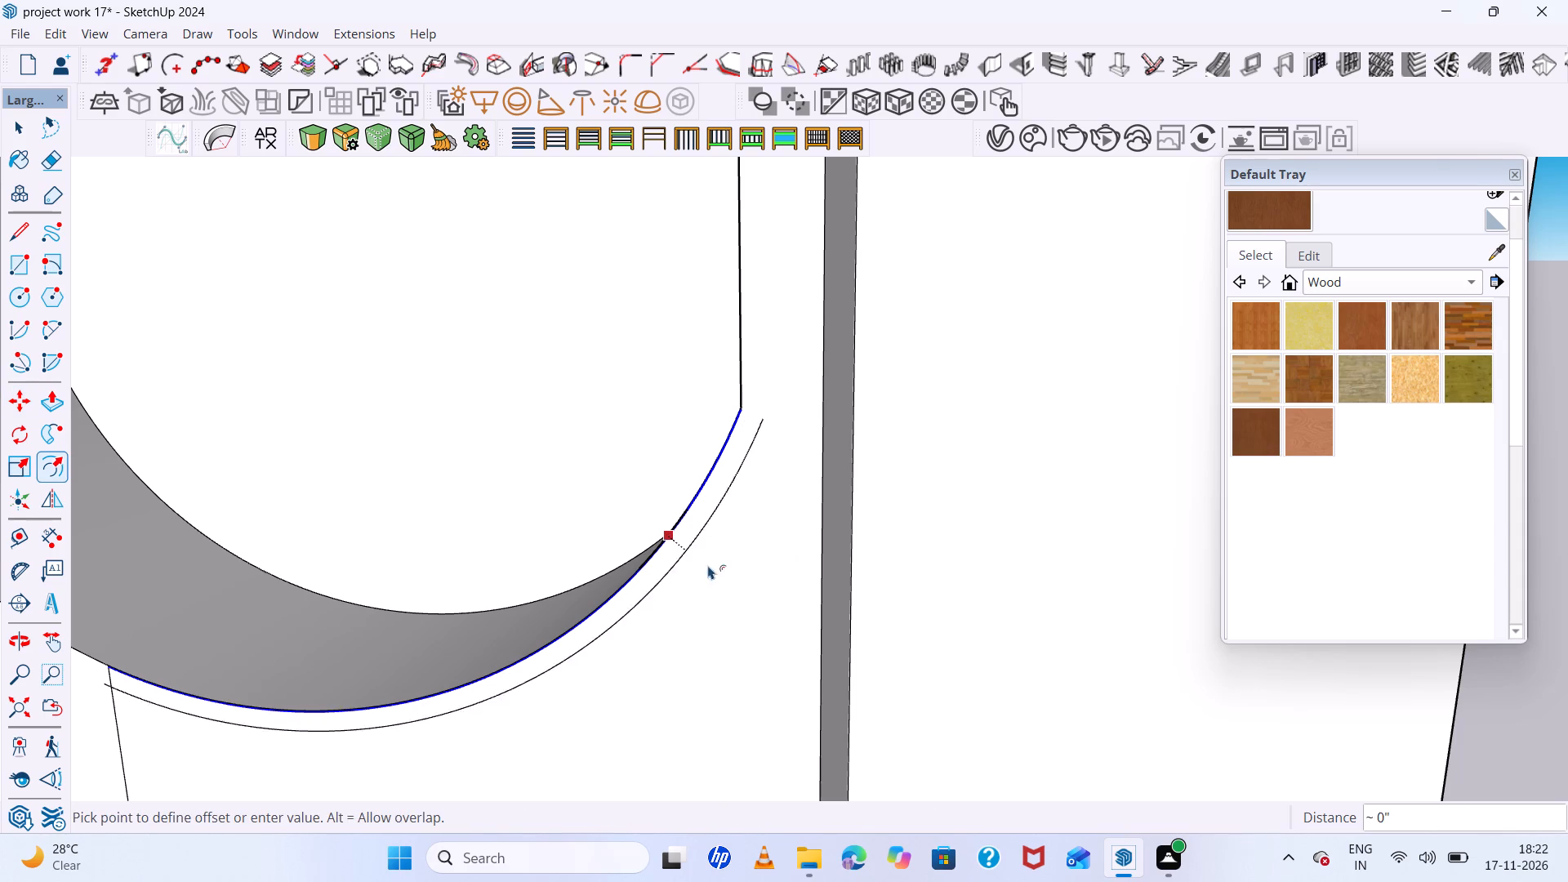
click(830, 525)
scroll(716, 473, down, 12)
middle_drag(699, 461, 699, 474)
key(space)
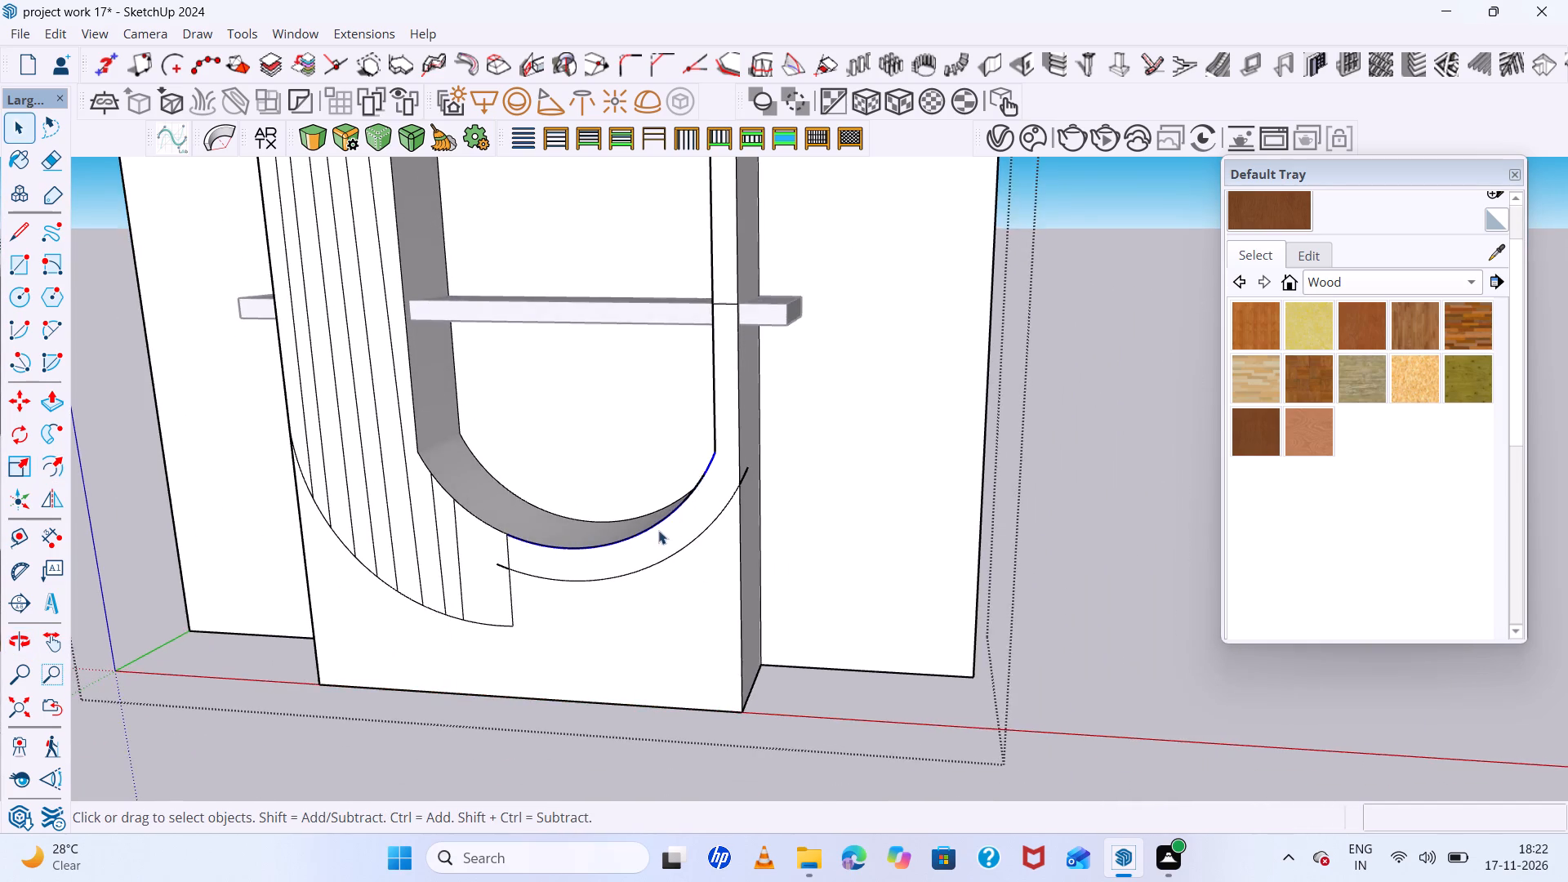
Trim the offset arc's two overhanging ends, one past the fluted strip's edge and one on the panel's side face.
scroll(625, 559, up, 6)
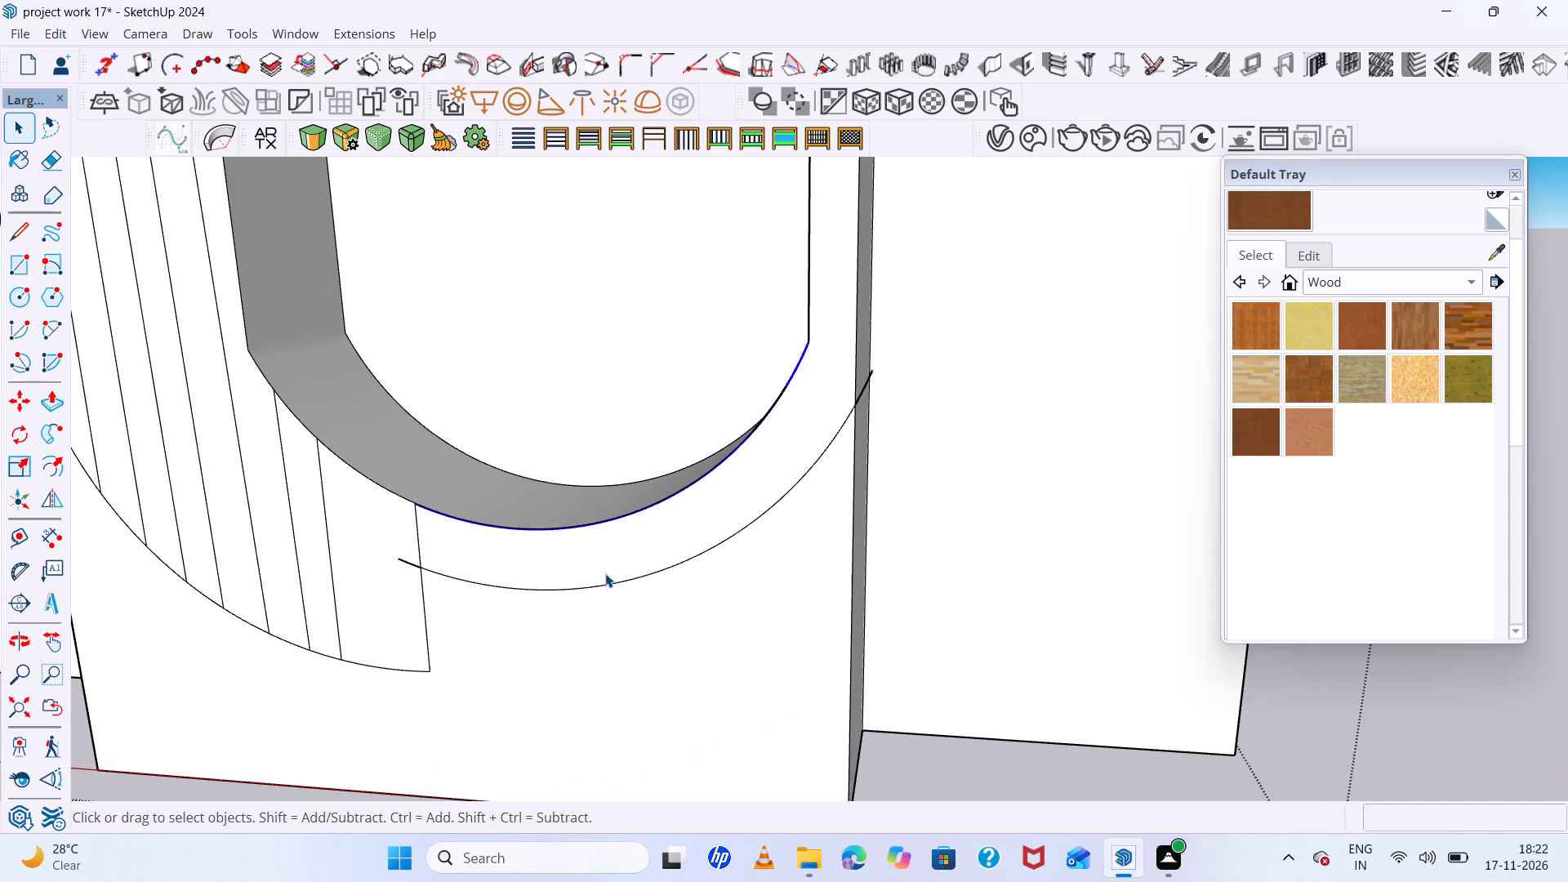
key(e)
click(408, 563)
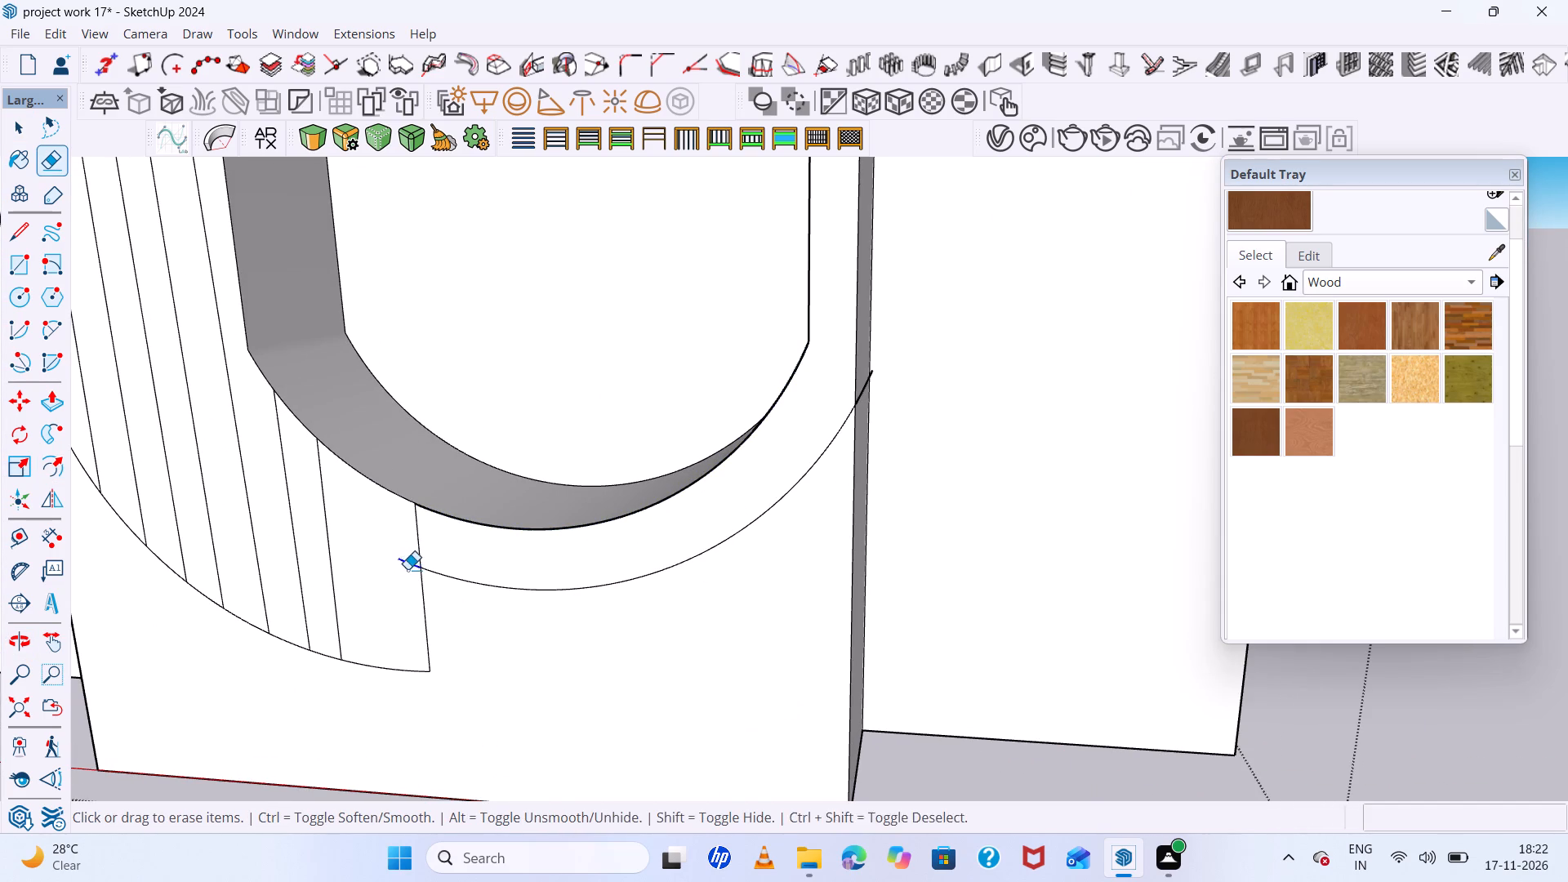
click(867, 384)
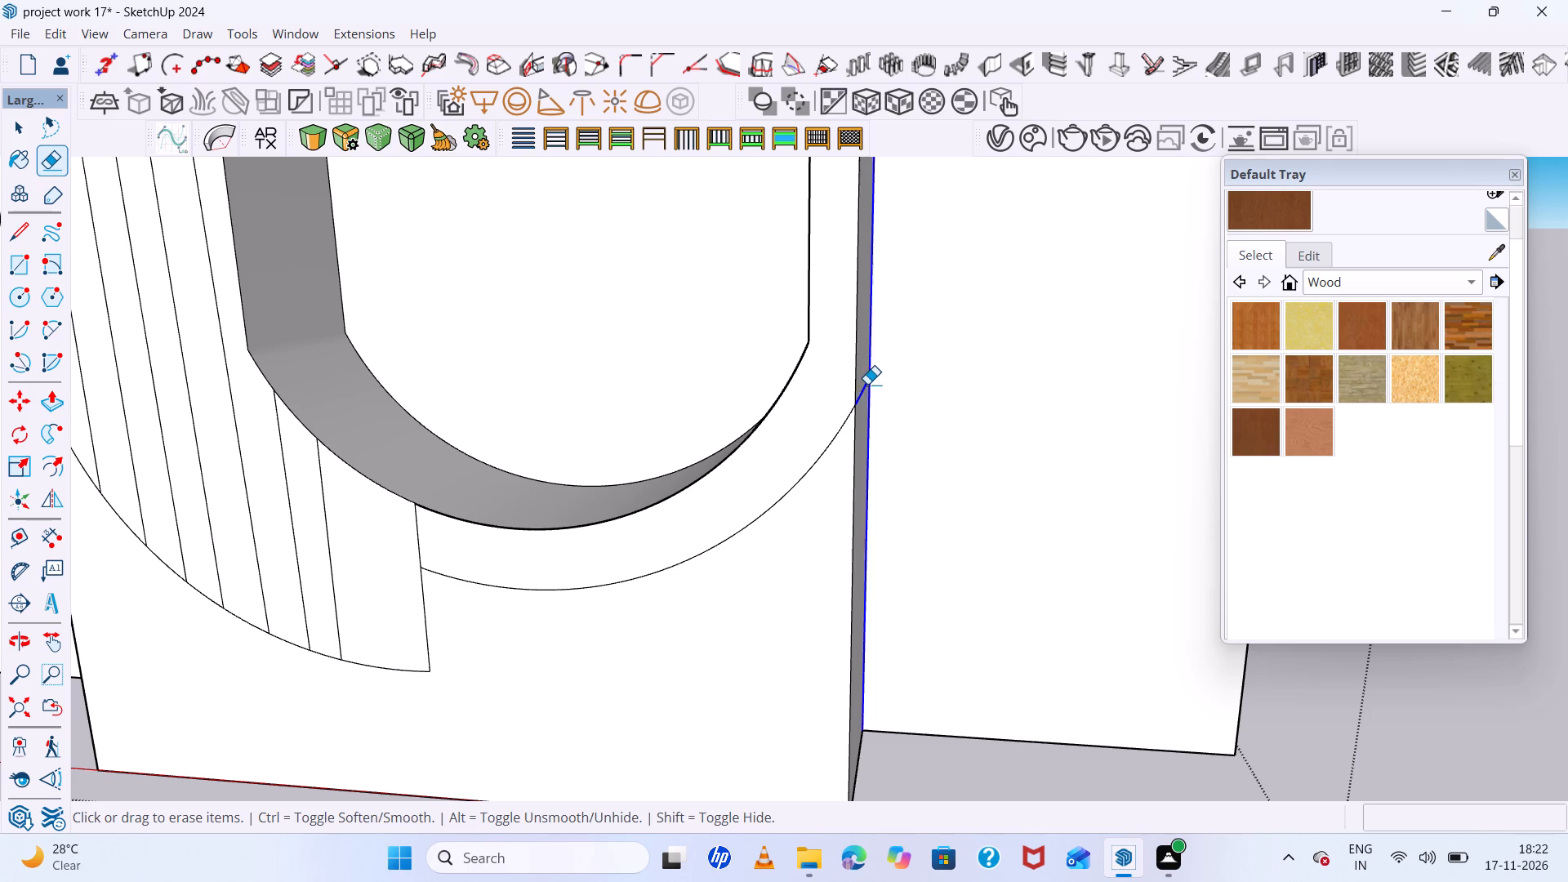
middle_drag(846, 421, 808, 437)
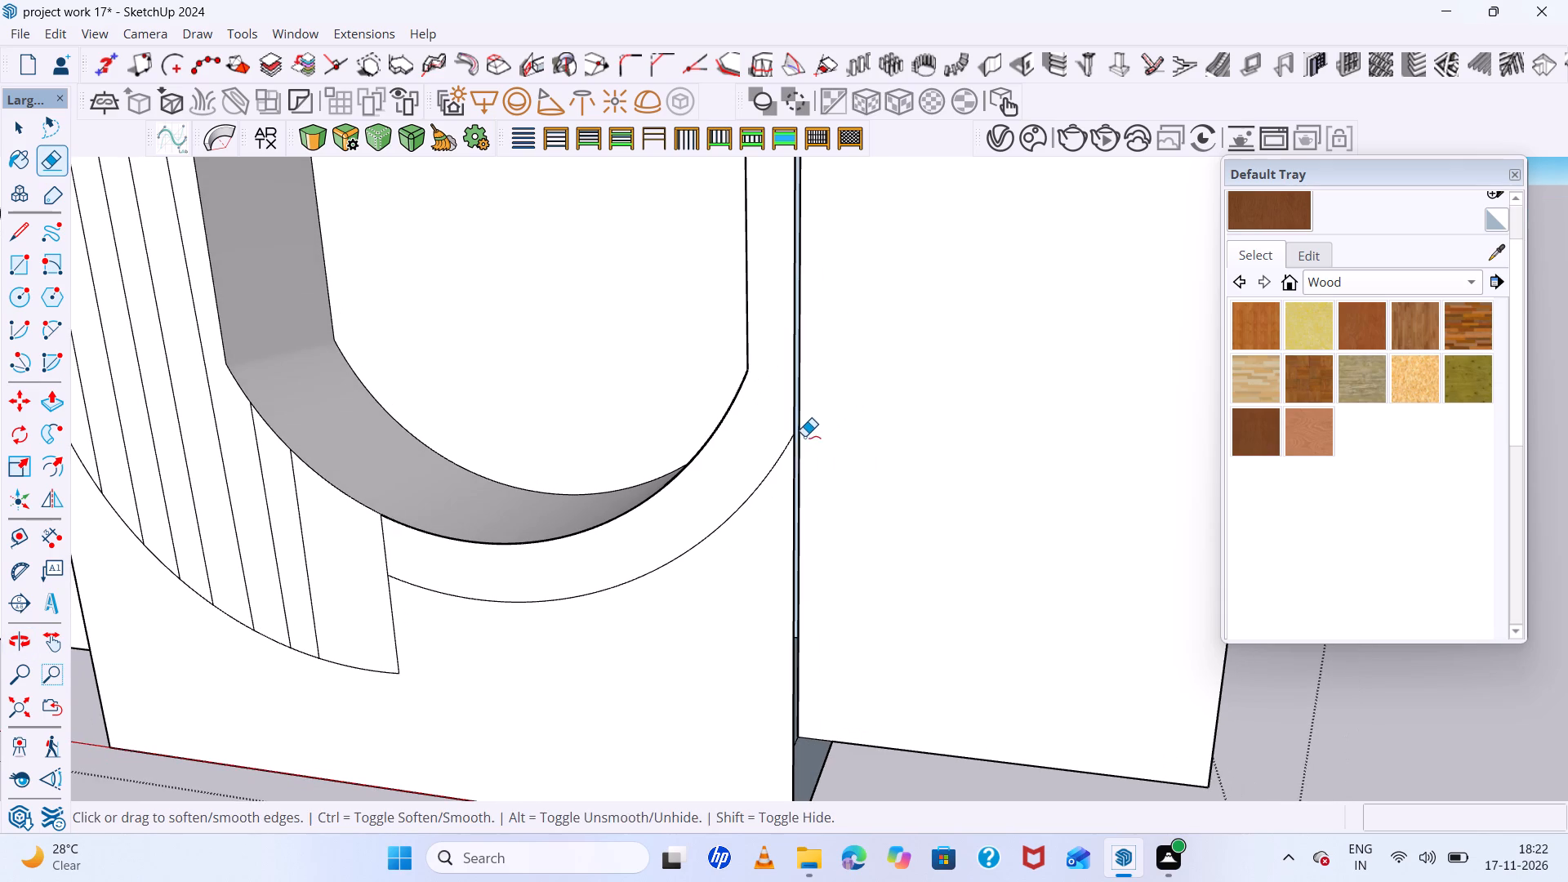
key(ctrl+z)
ctrl+scroll(811, 444, up, 11)
key(space)
click(787, 381)
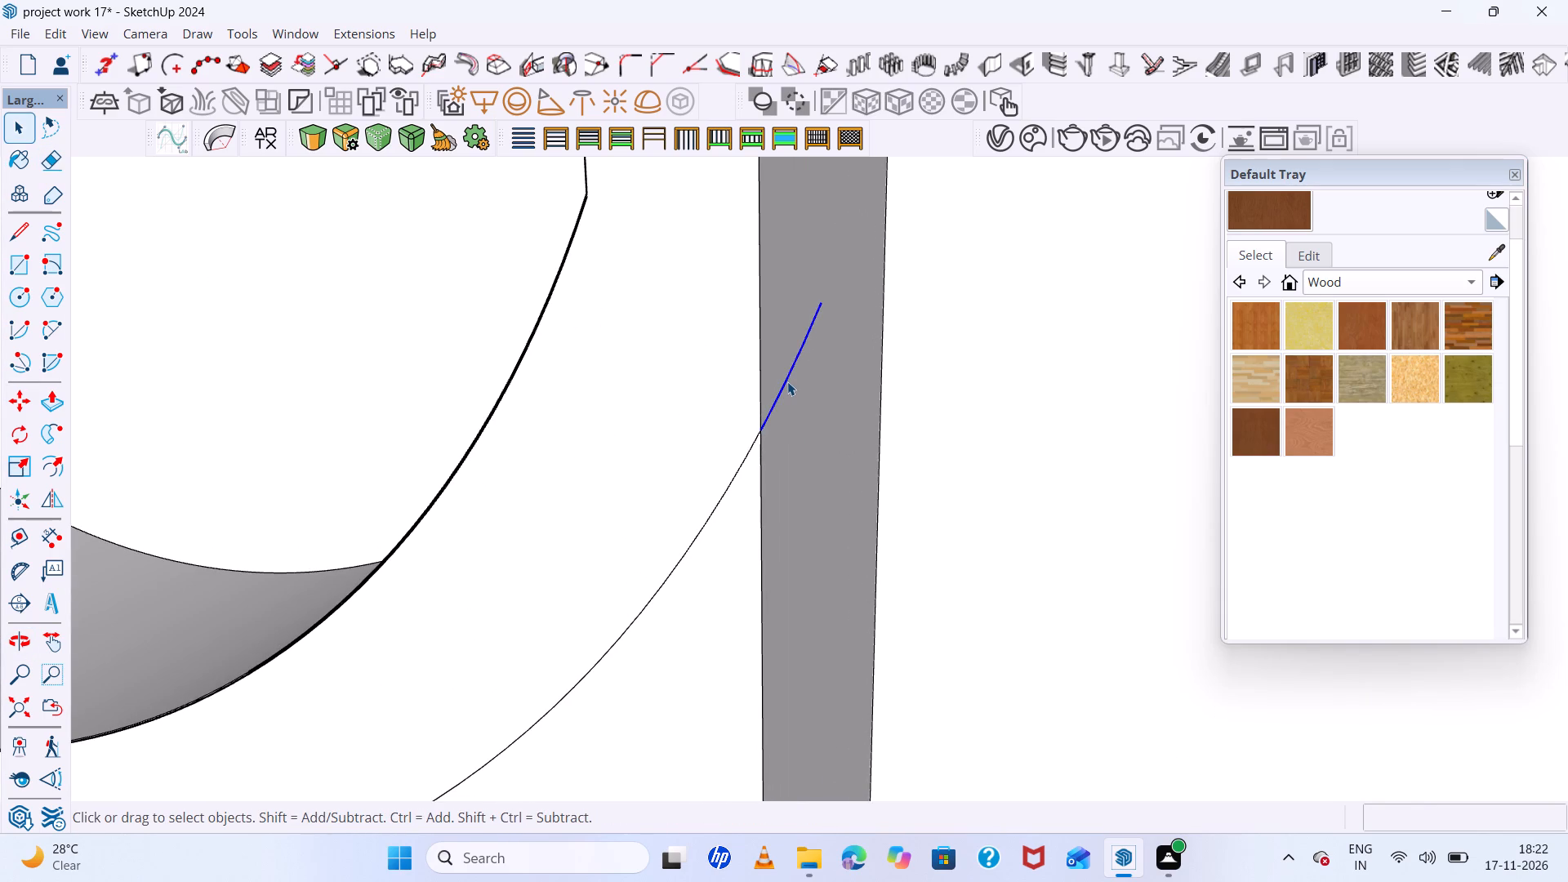
key(Delete)
Delete the duplicate arc lying over the edge of the niche's lower arch.
scroll(564, 390, down, 1)
scroll(489, 416, up, 3)
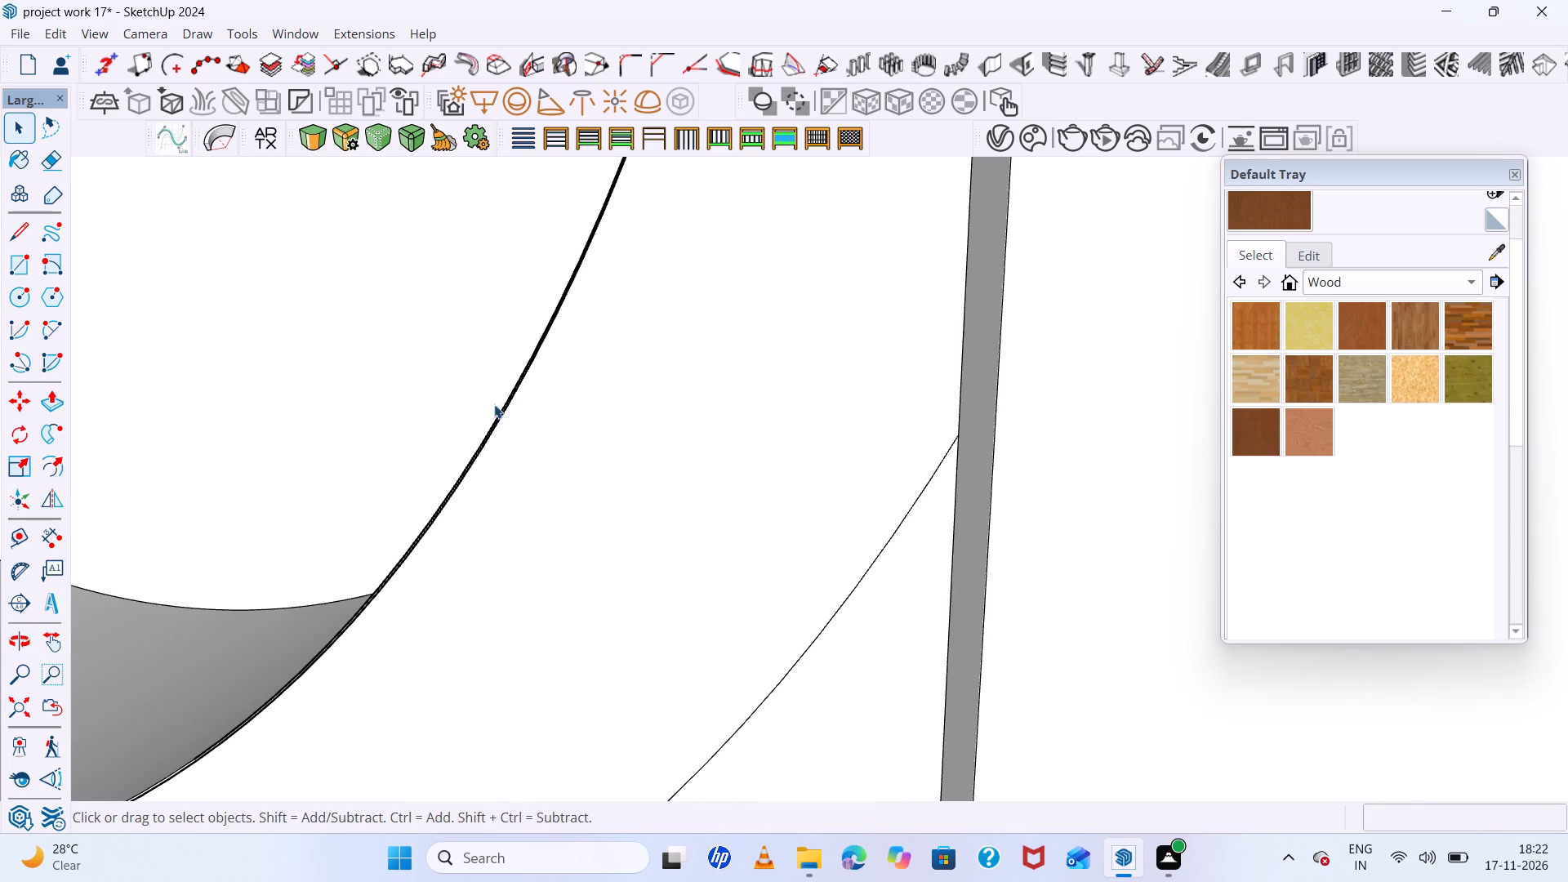
click(504, 405)
key(Delete)
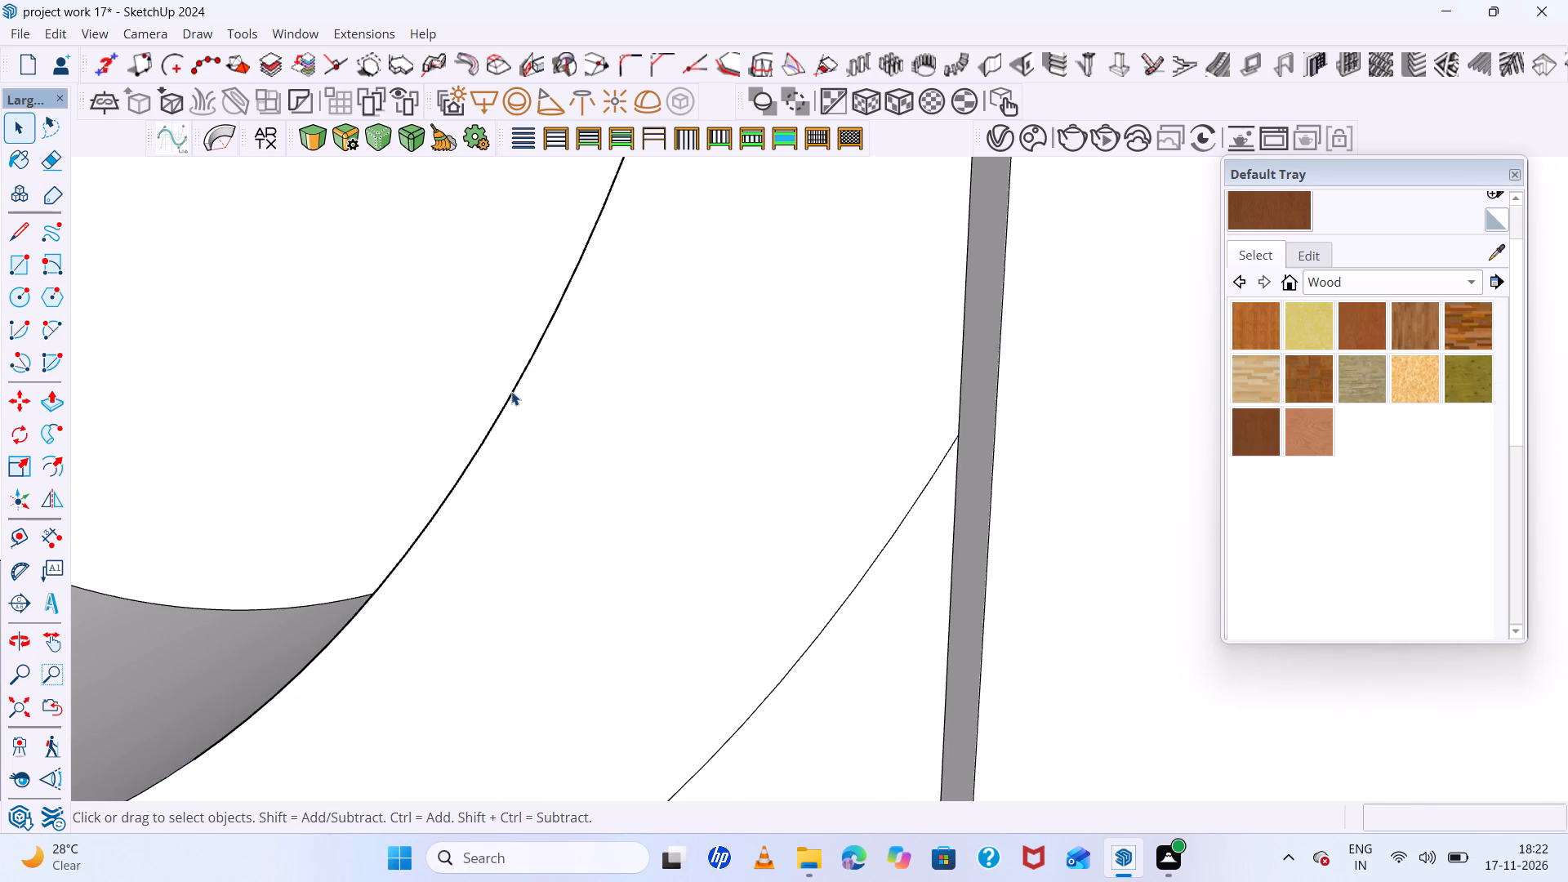
Paint the curved border strip along the niche's lower arch and side with the dark brown wood material.
scroll(511, 391, down, 20)
scroll(511, 391, down, 12)
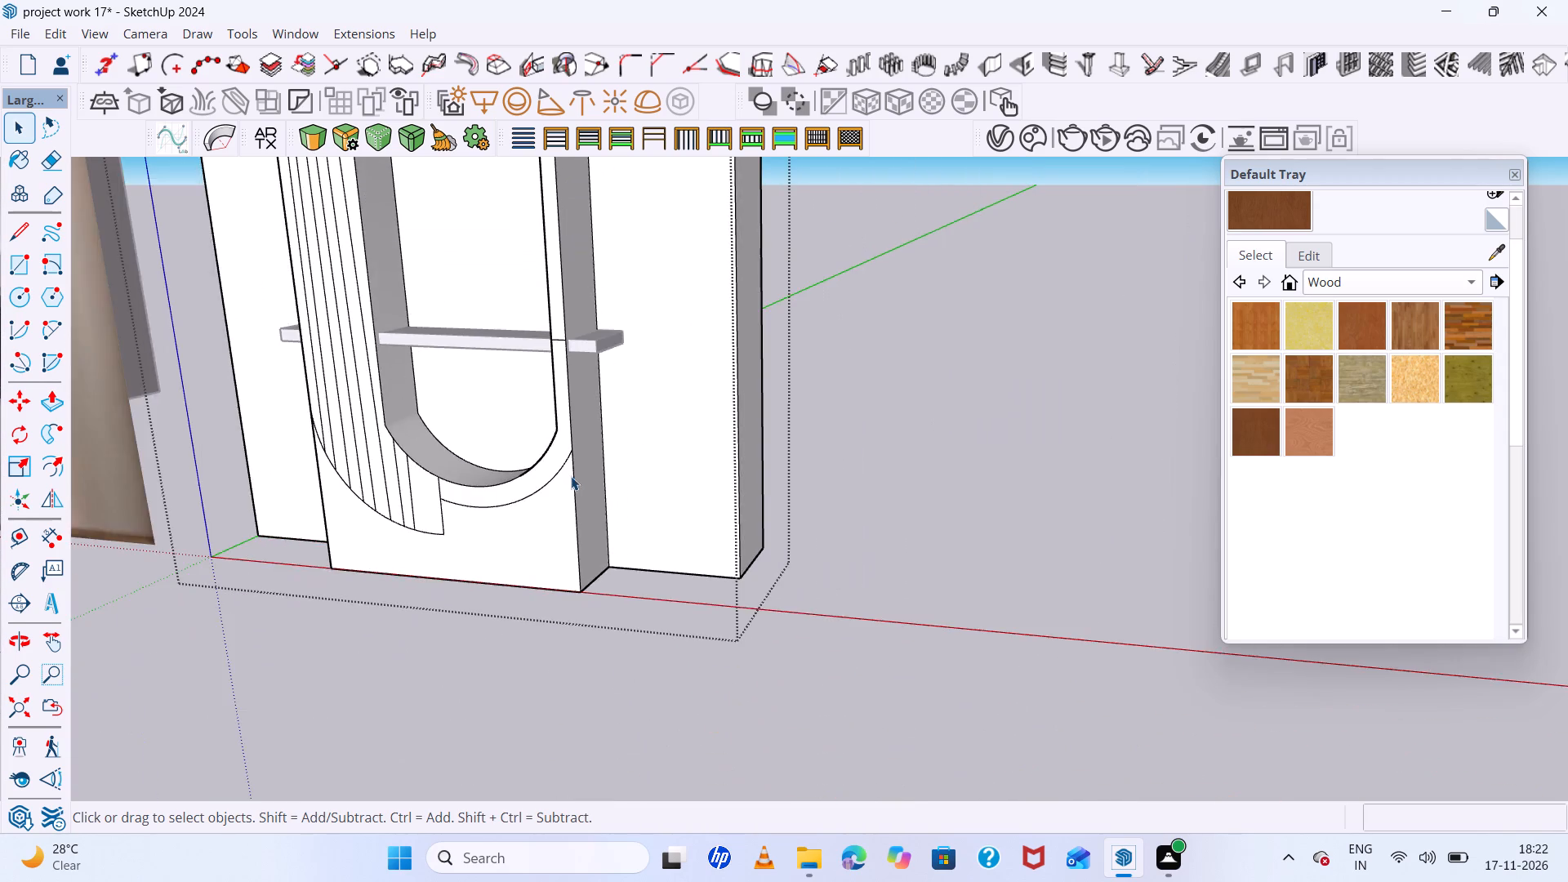
middle_drag(572, 476, 739, 483)
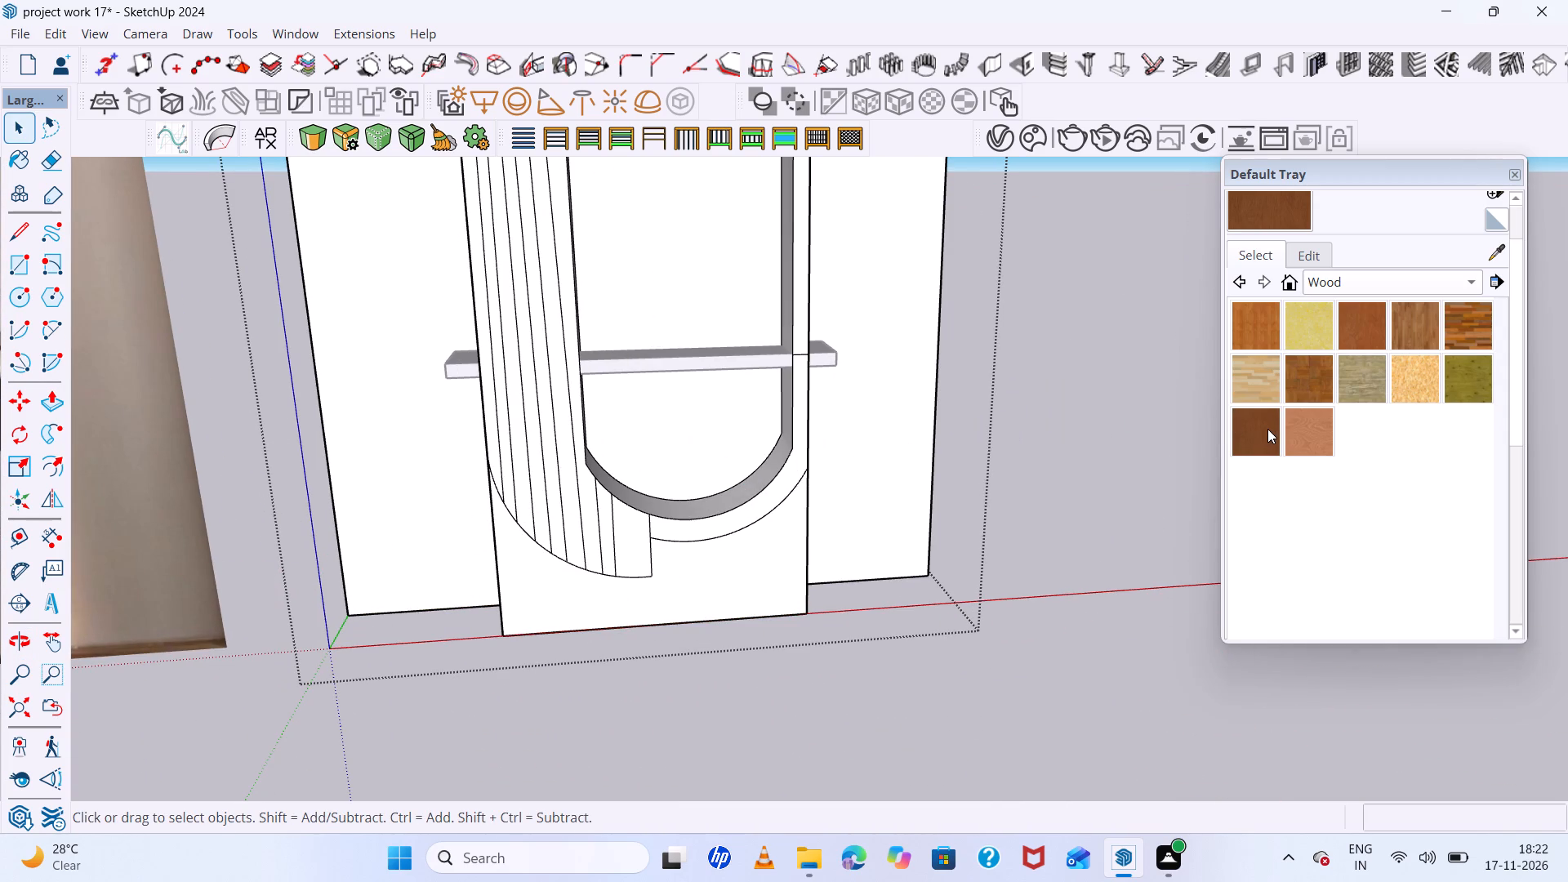
click(1264, 435)
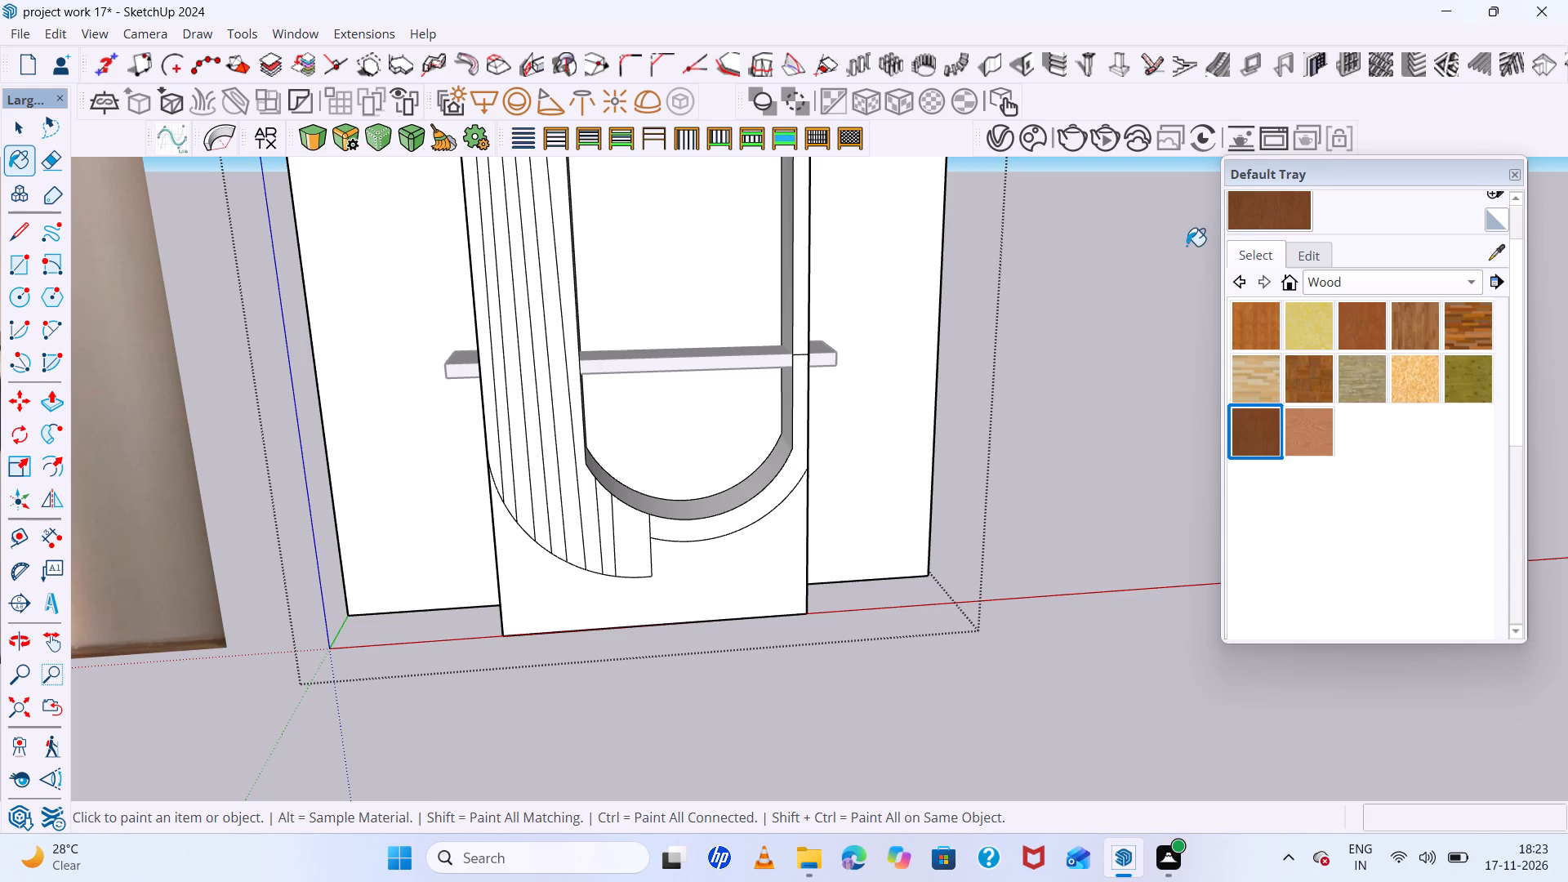
scroll(784, 516, up, 6)
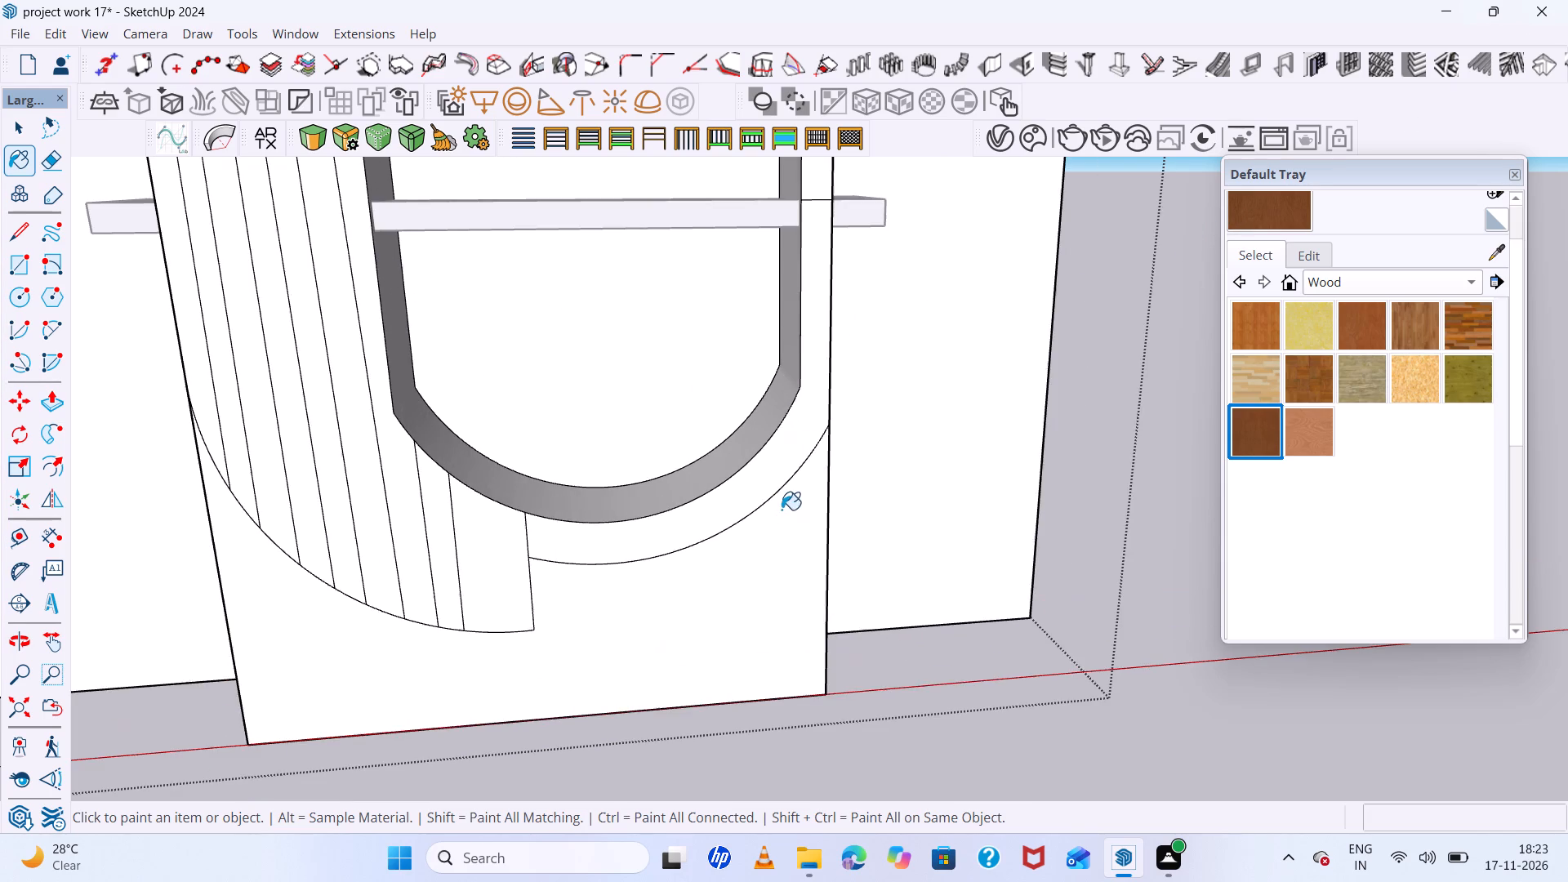
scroll(761, 466, up, 5)
click(761, 465)
scroll(761, 465, down, 14)
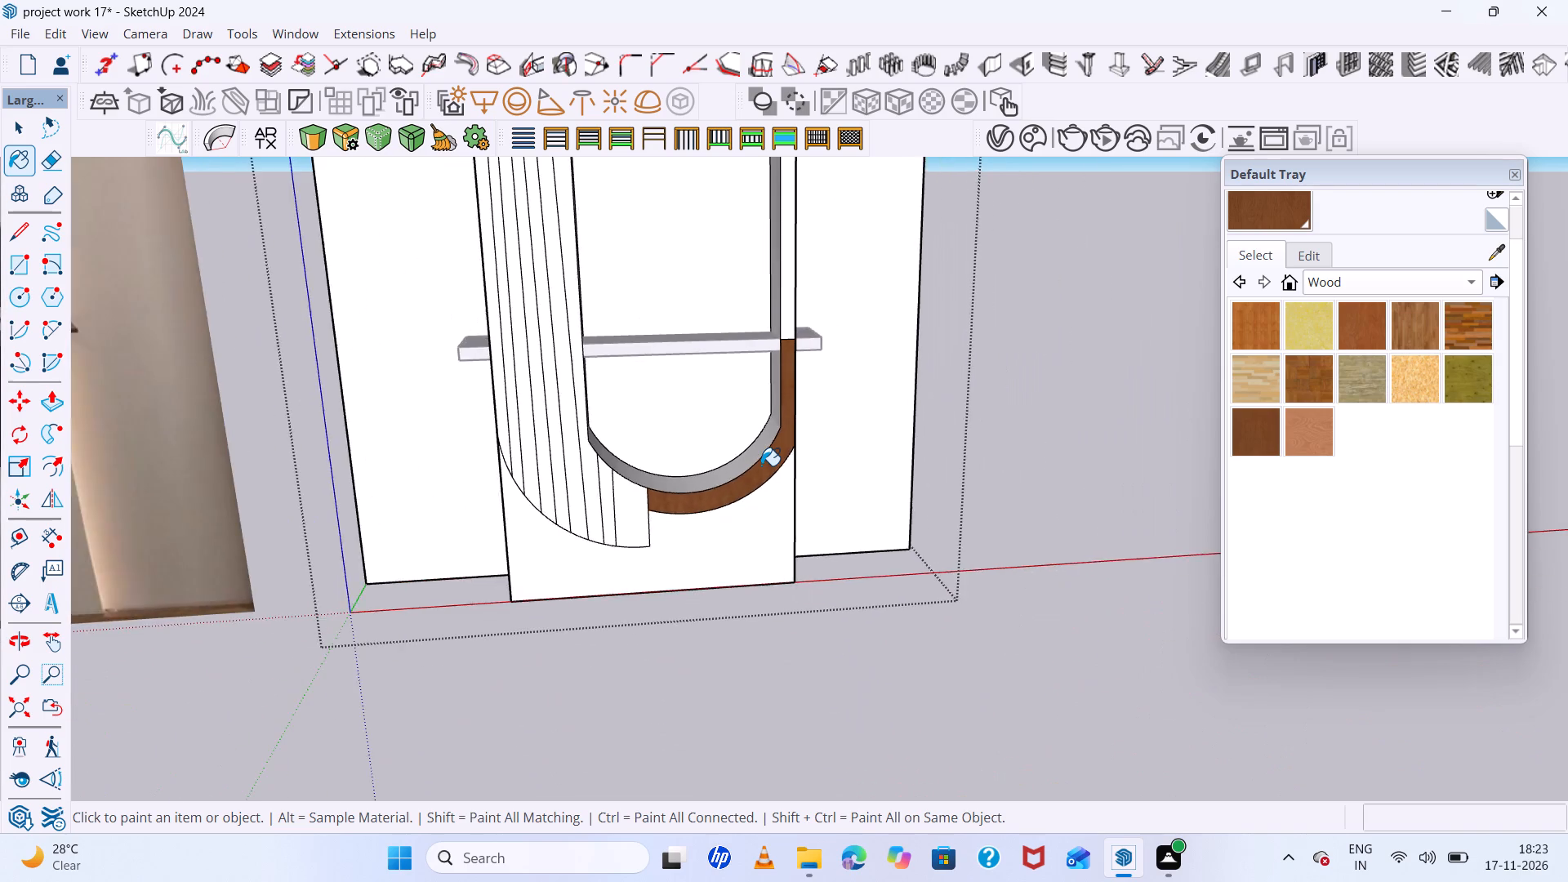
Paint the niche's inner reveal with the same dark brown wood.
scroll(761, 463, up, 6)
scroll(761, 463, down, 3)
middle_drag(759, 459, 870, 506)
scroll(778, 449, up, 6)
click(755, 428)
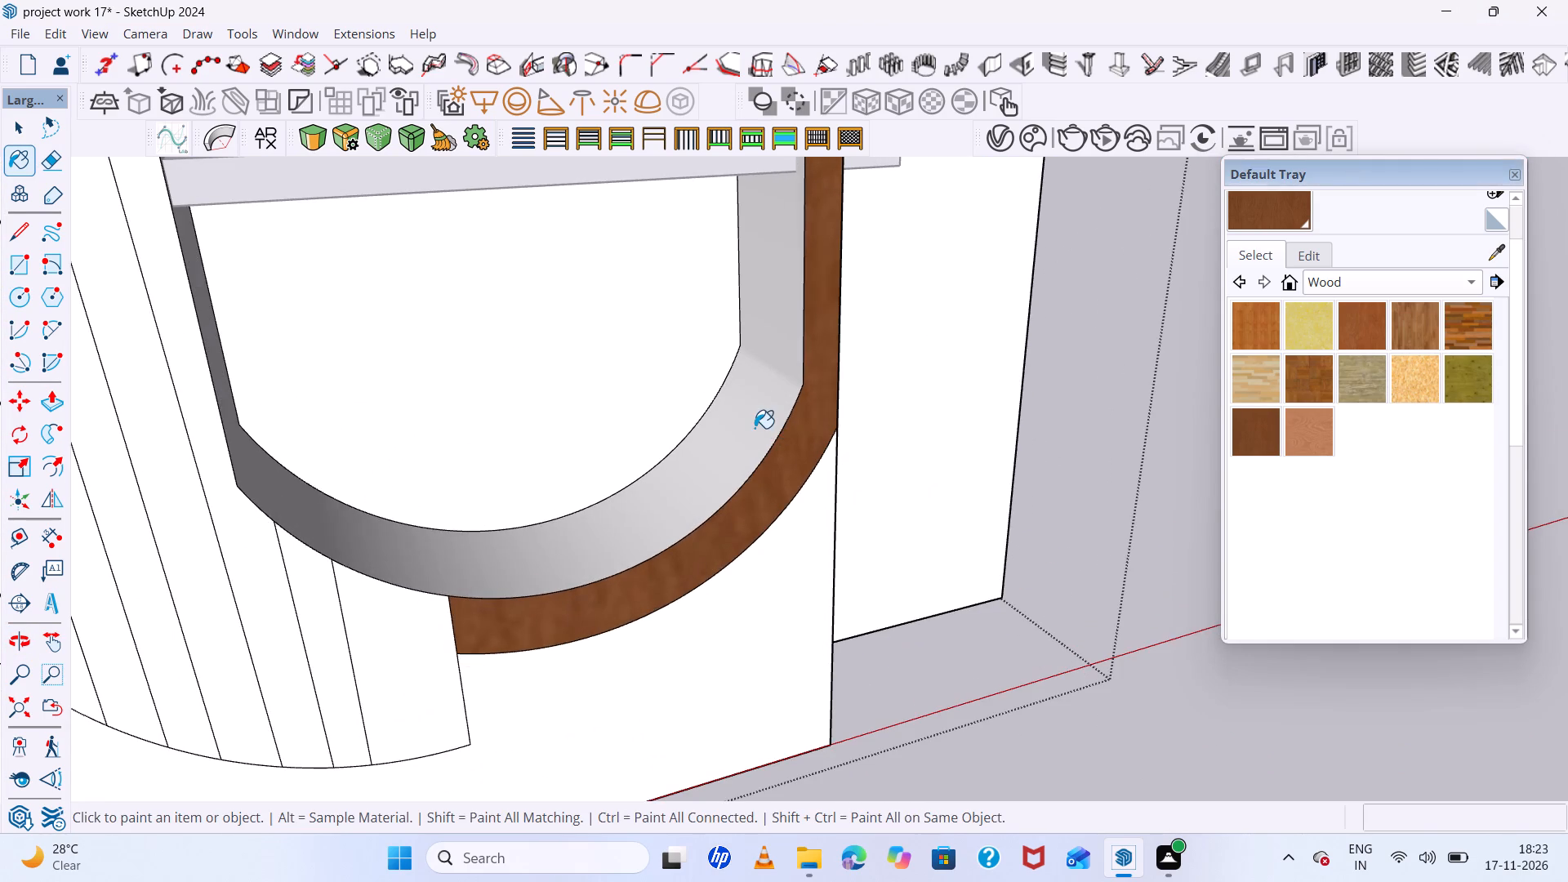
Examine the painted reveal from several angles and compare the niche with the reference photo.
scroll(755, 428, down, 11)
middle_drag(753, 430, 988, 350)
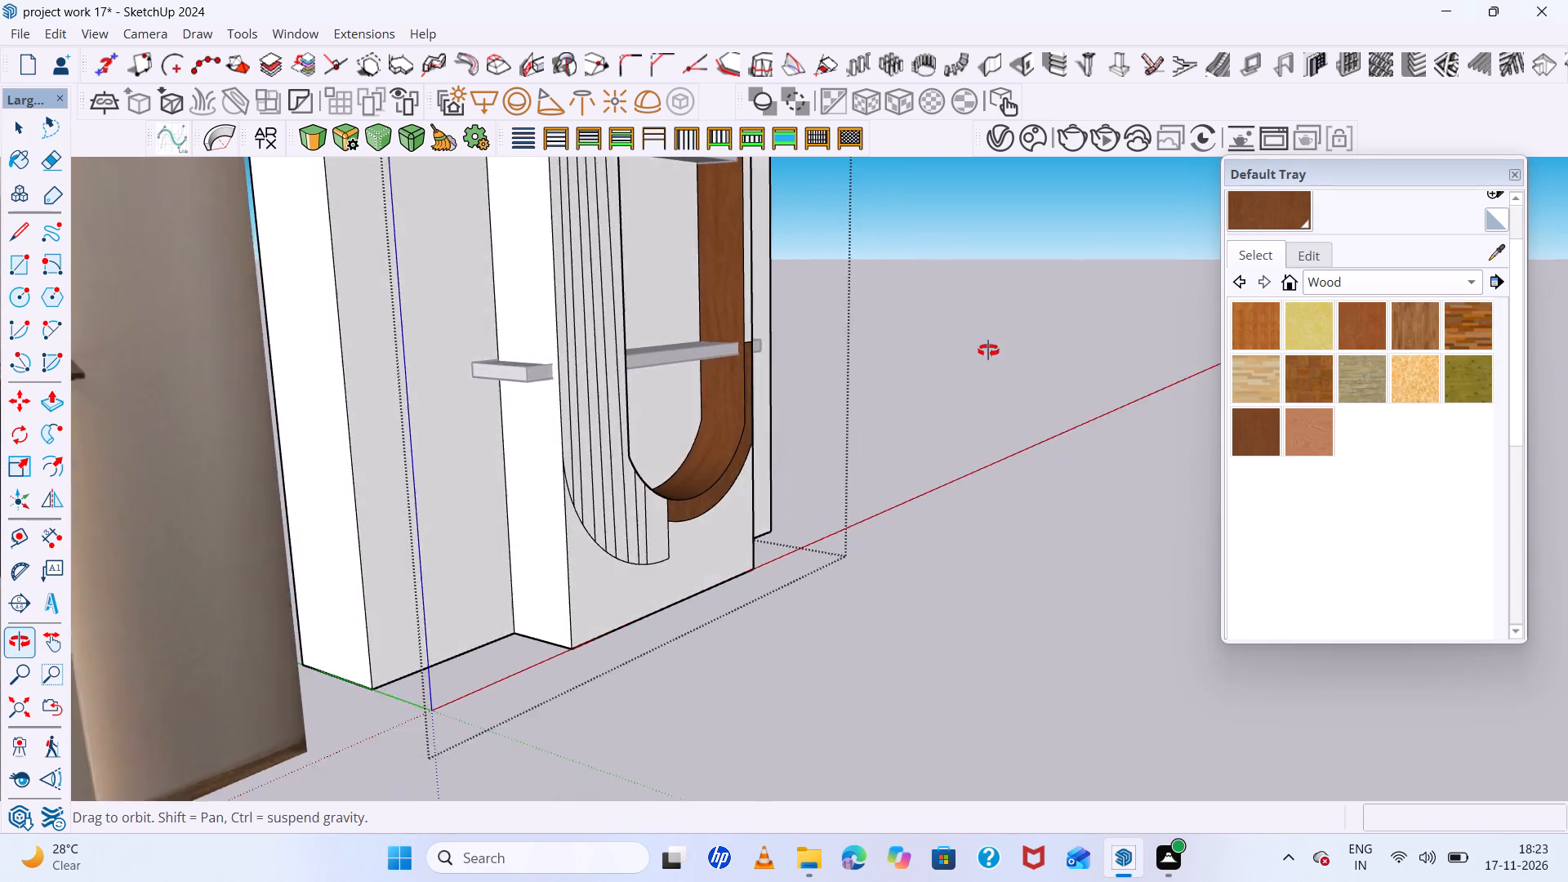
middle_drag(988, 350, 693, 789)
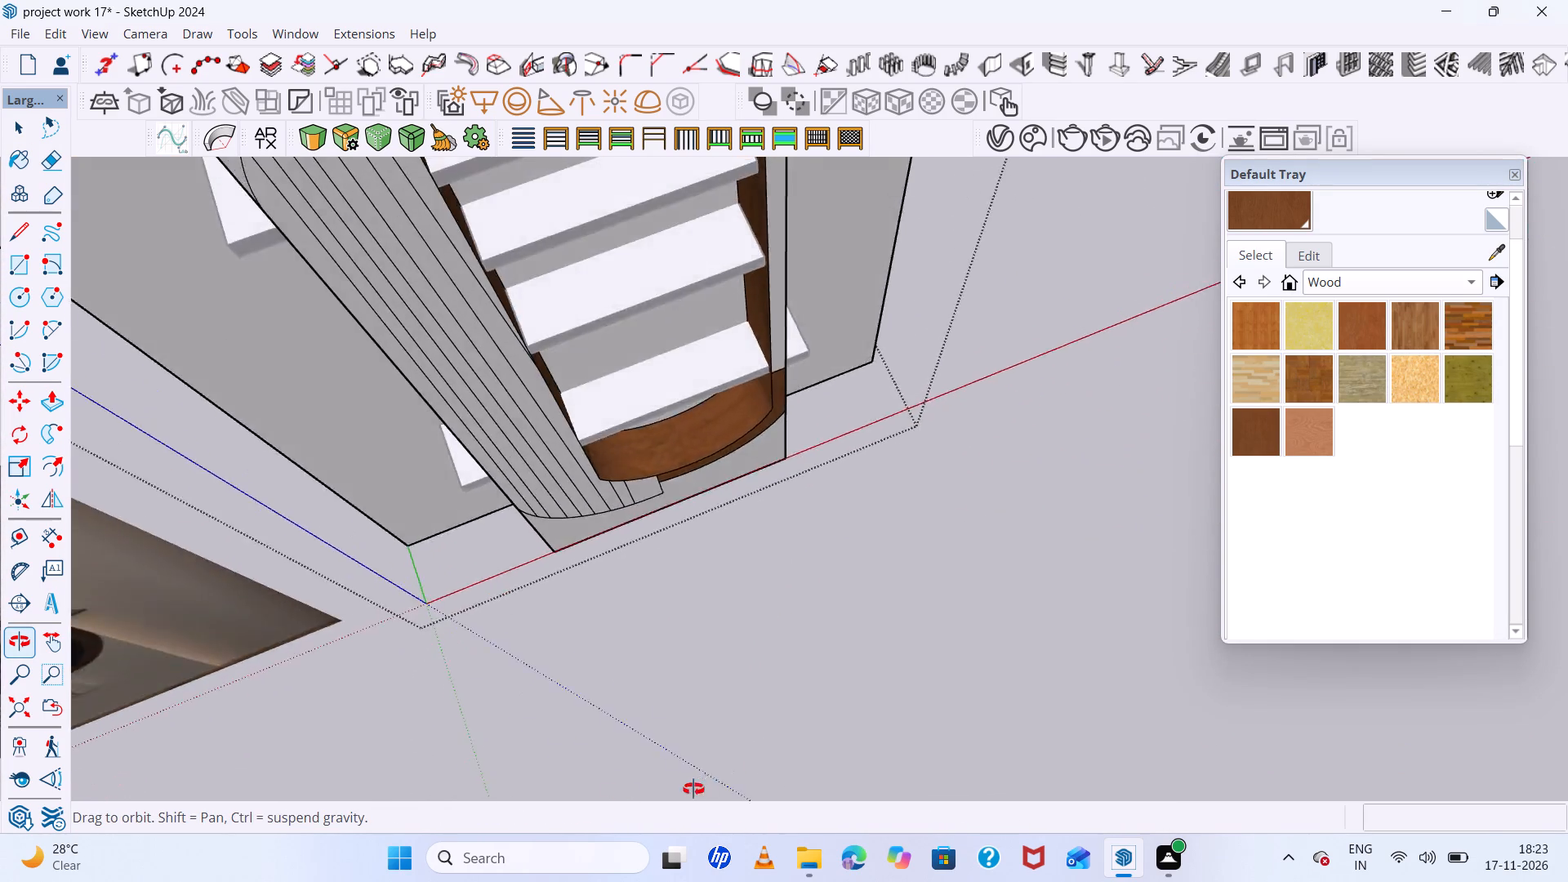
middle_drag(693, 789, 661, 423)
scroll(648, 506, down, 8)
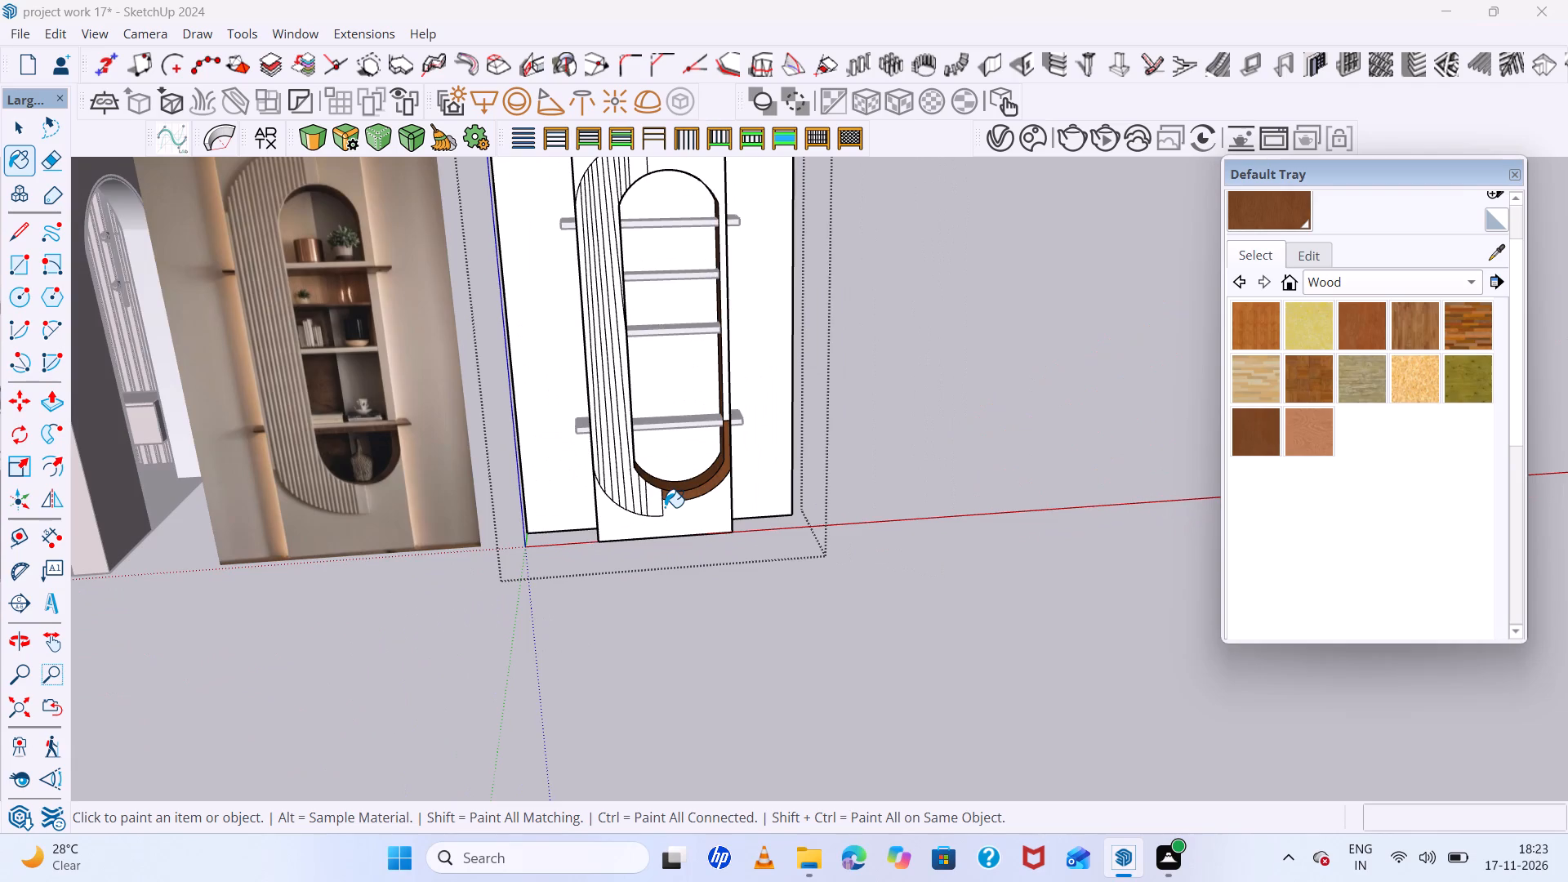
scroll(665, 507, down, 6)
scroll(657, 404, up, 10)
middle_drag(649, 396, 784, 390)
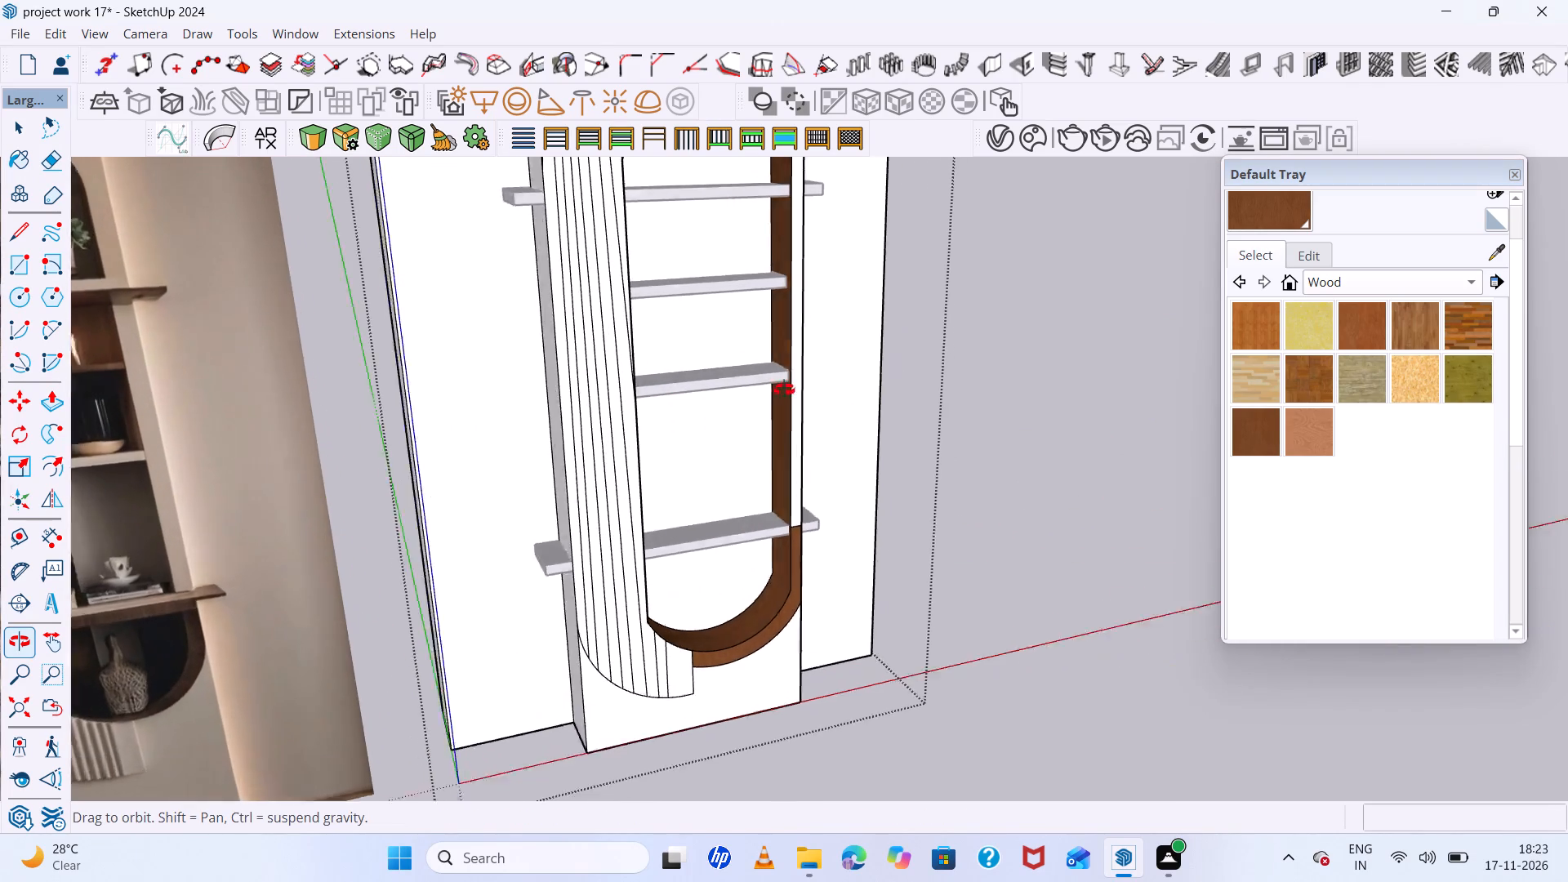
middle_drag(784, 390, 711, 413)
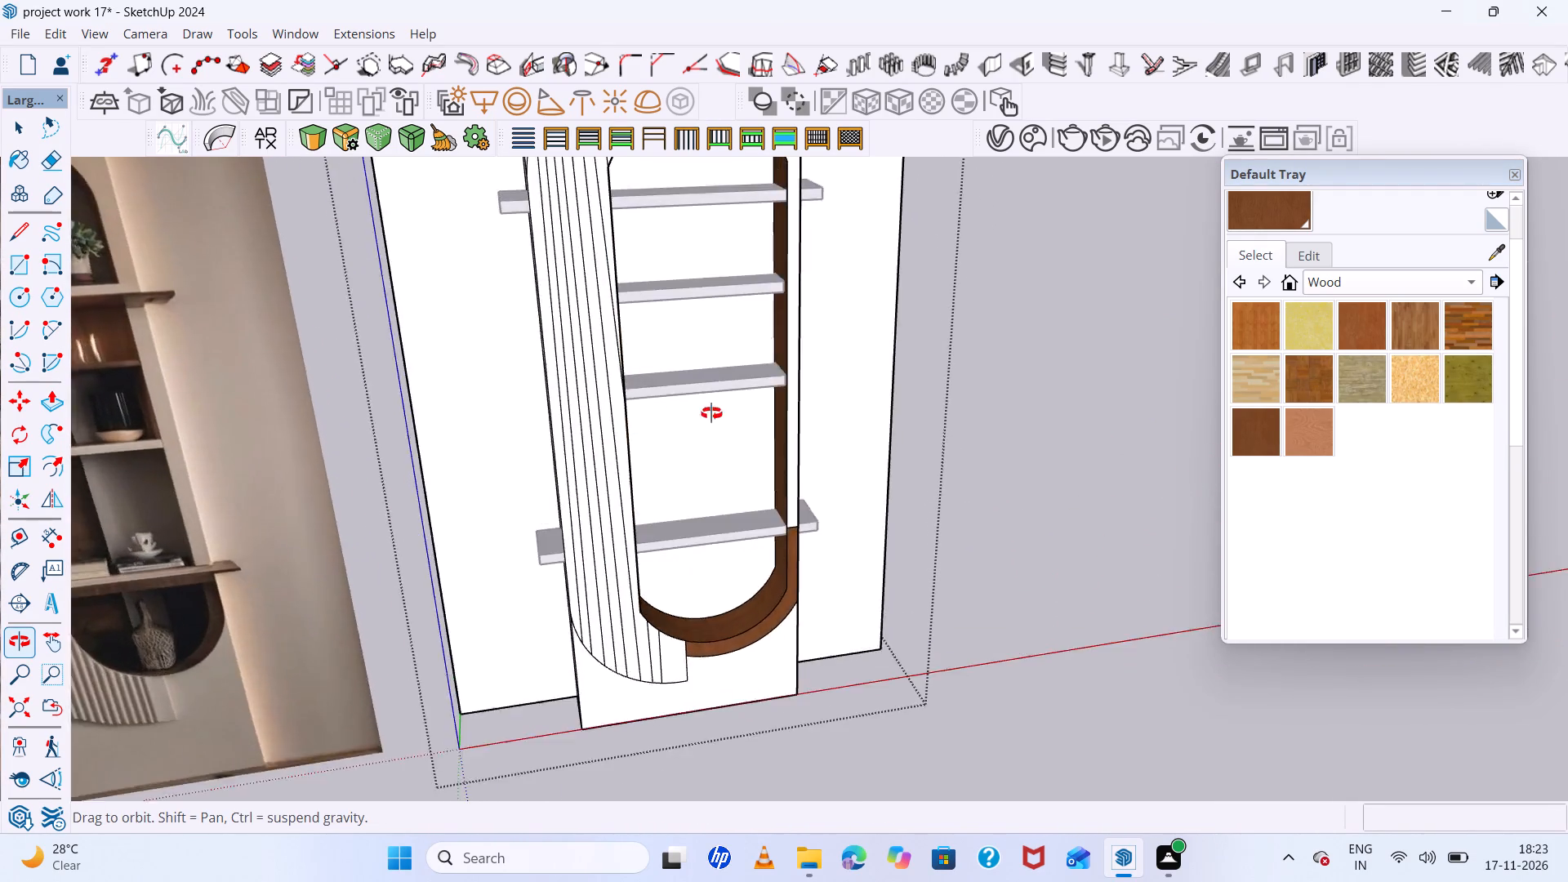
middle_drag(711, 413, 705, 451)
scroll(677, 461, down, 12)
middle_drag(698, 461, 695, 424)
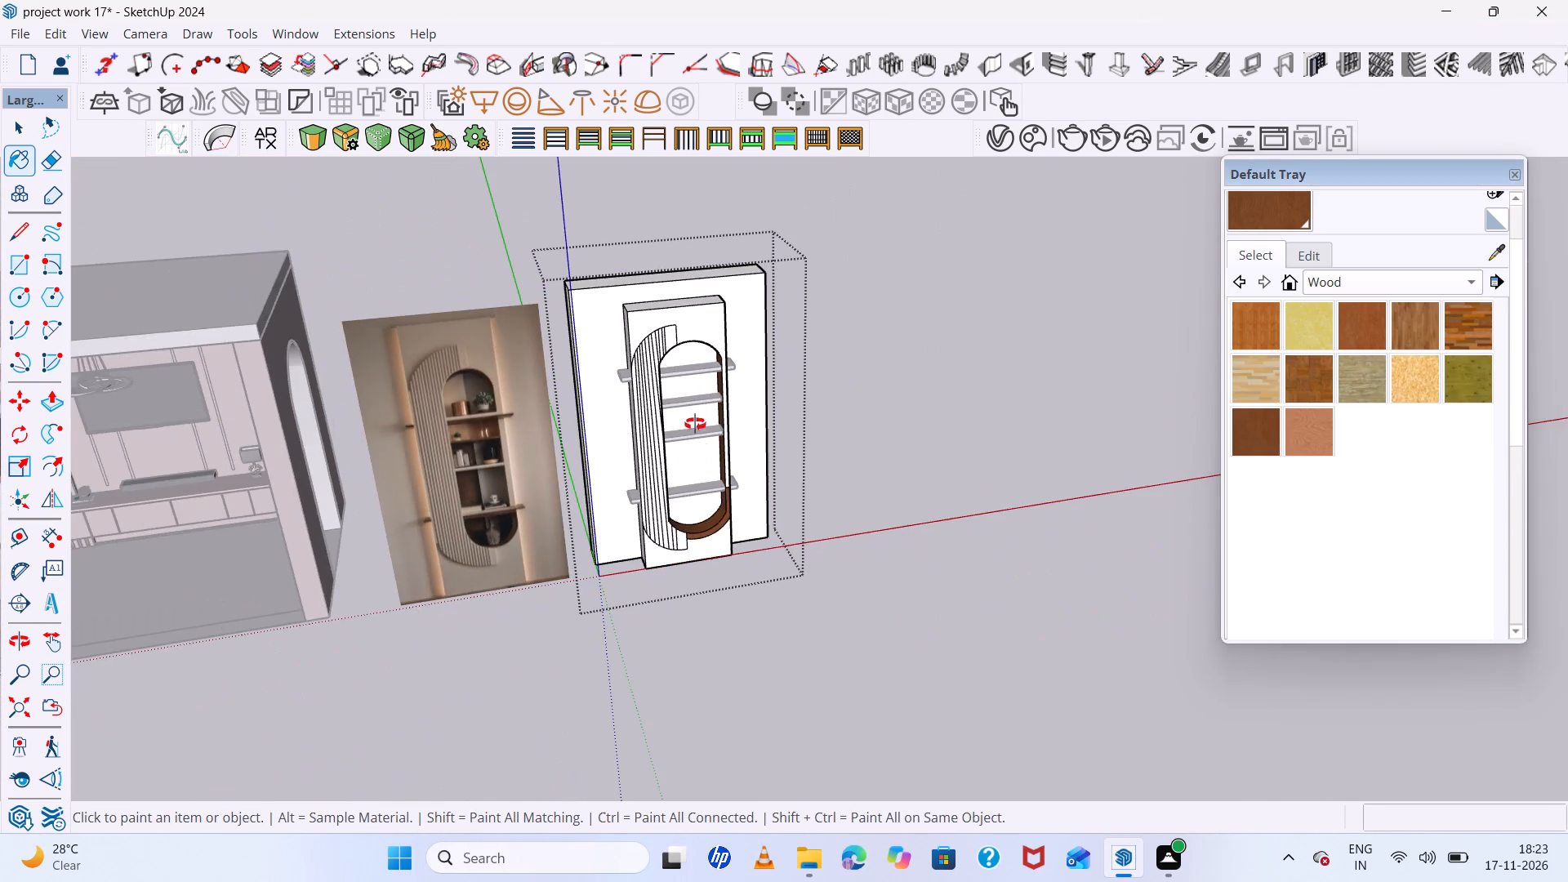
middle_drag(695, 424, 674, 236)
scroll(702, 343, up, 6)
scroll(748, 550, up, 5)
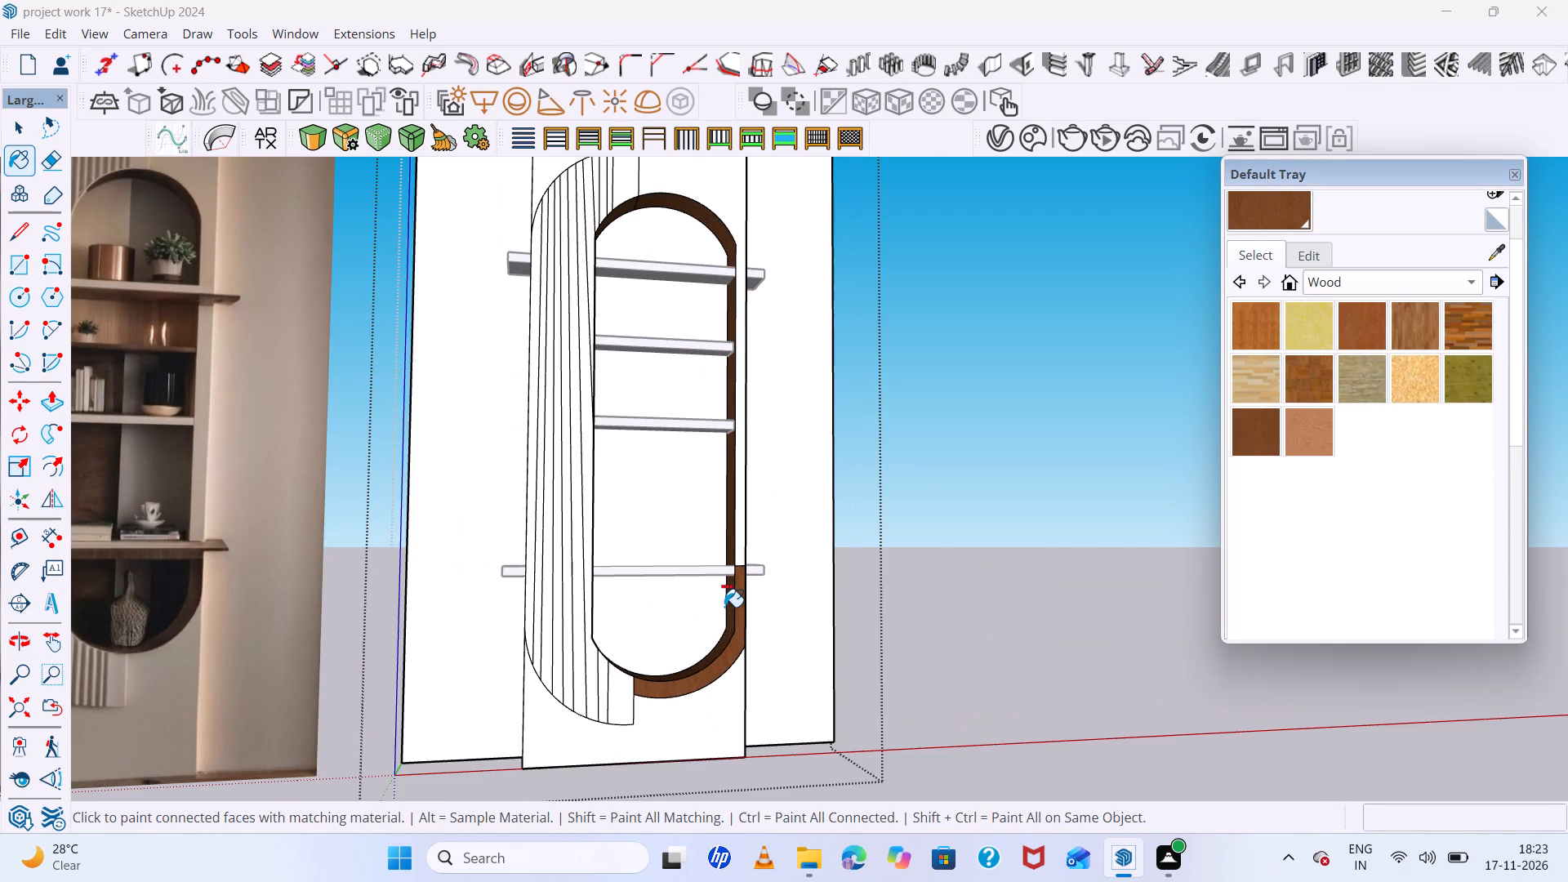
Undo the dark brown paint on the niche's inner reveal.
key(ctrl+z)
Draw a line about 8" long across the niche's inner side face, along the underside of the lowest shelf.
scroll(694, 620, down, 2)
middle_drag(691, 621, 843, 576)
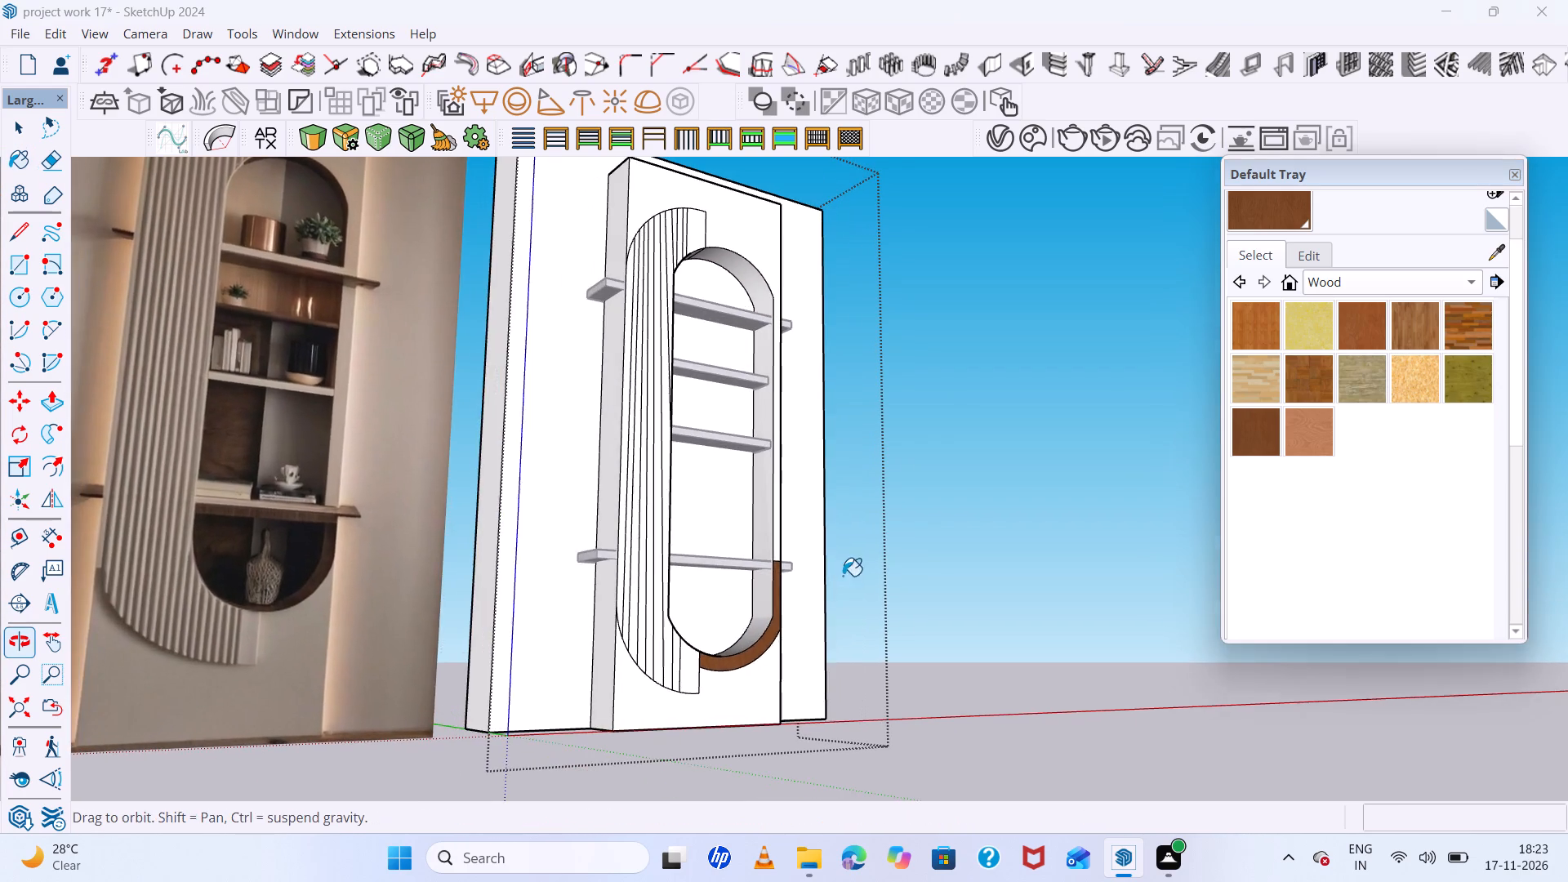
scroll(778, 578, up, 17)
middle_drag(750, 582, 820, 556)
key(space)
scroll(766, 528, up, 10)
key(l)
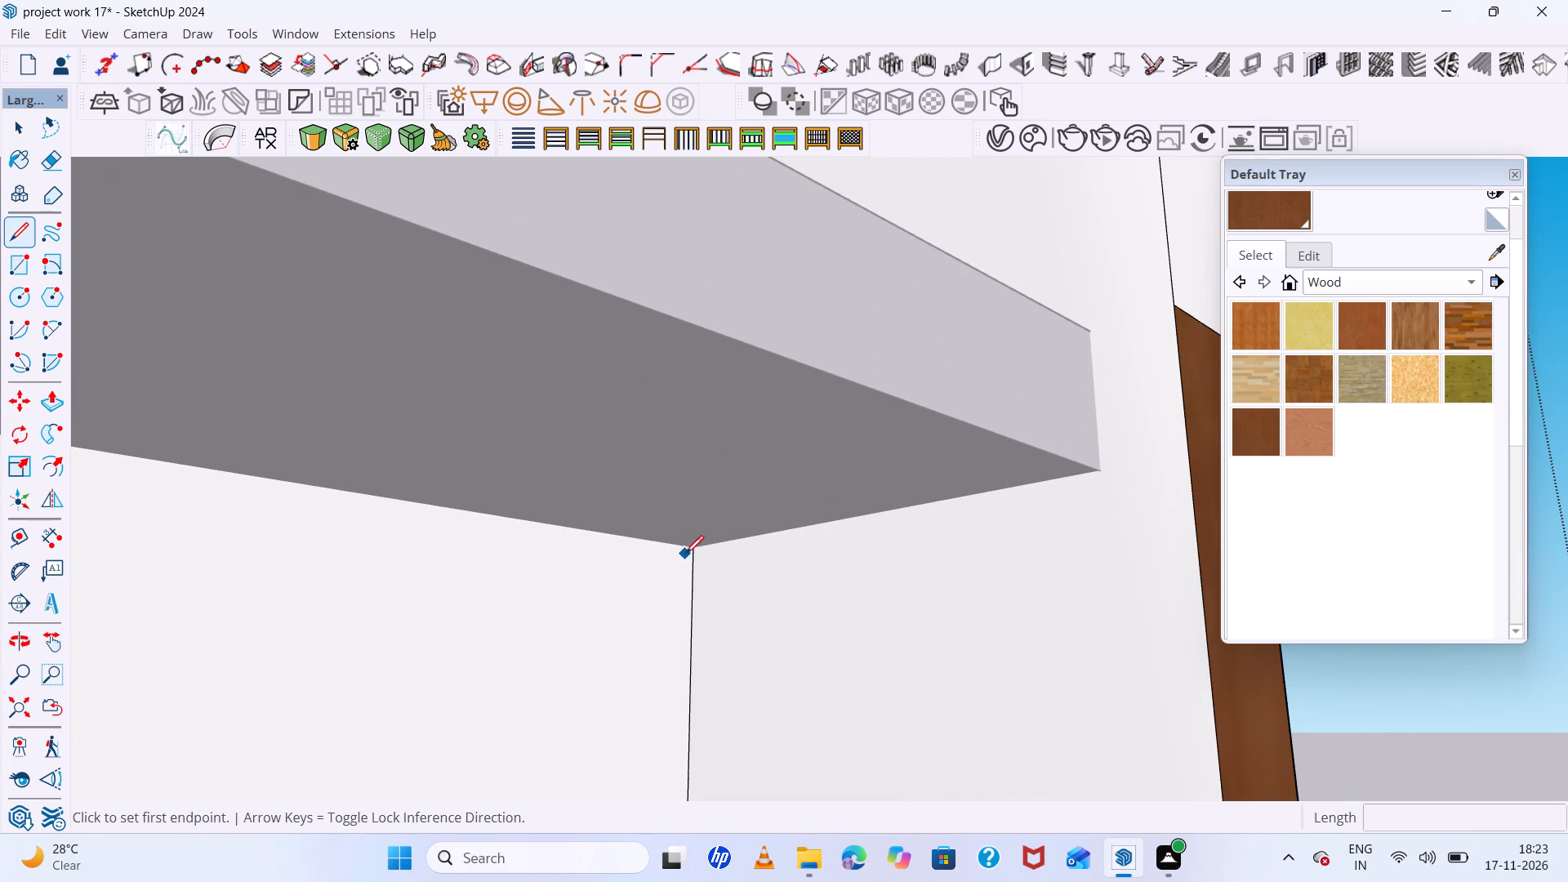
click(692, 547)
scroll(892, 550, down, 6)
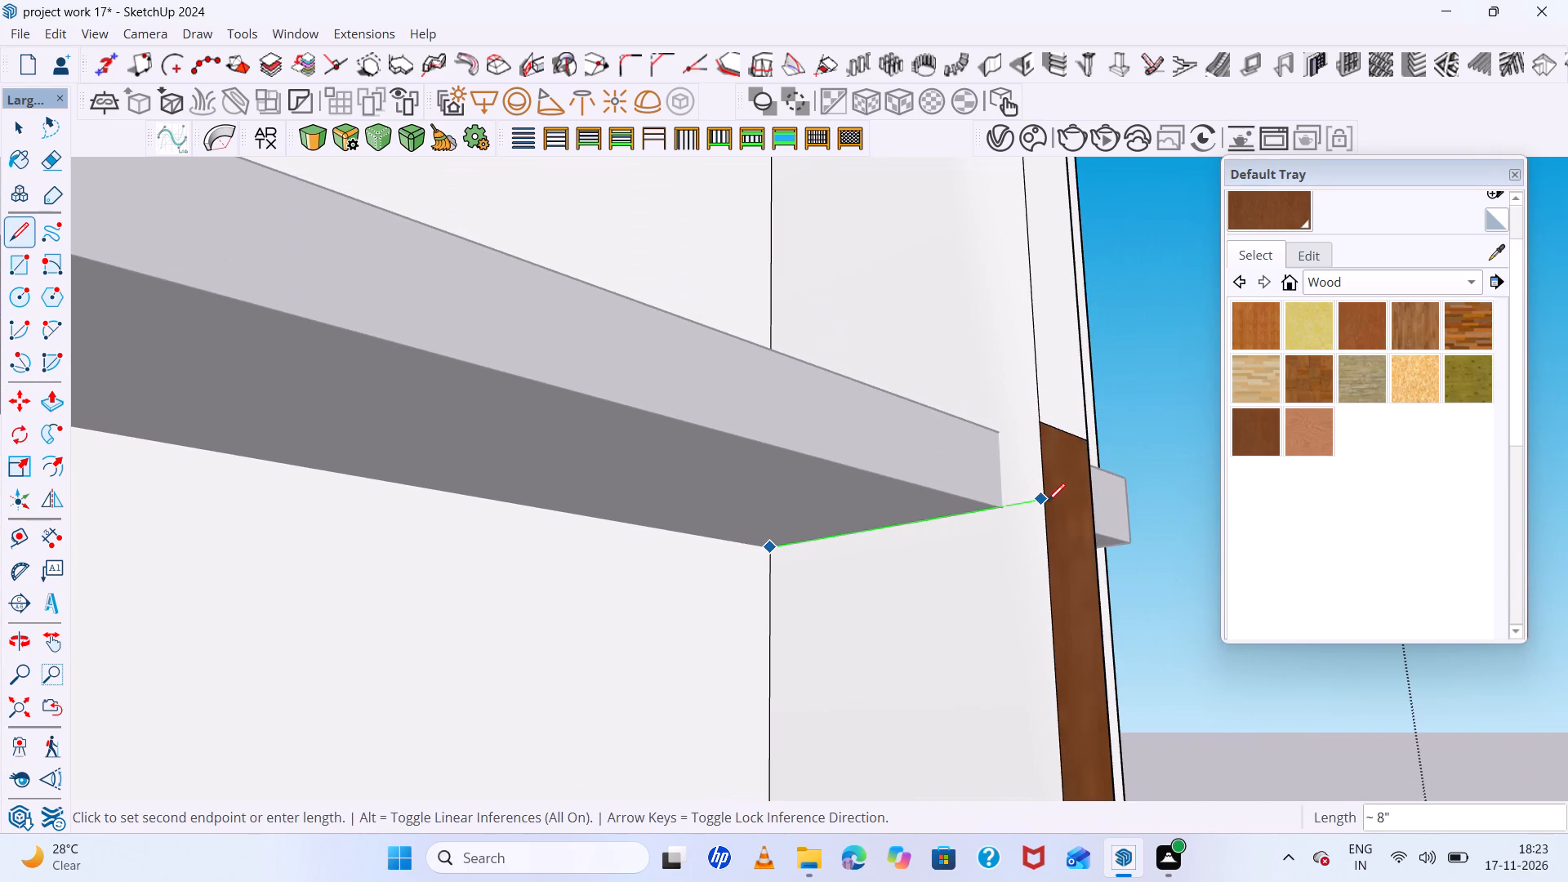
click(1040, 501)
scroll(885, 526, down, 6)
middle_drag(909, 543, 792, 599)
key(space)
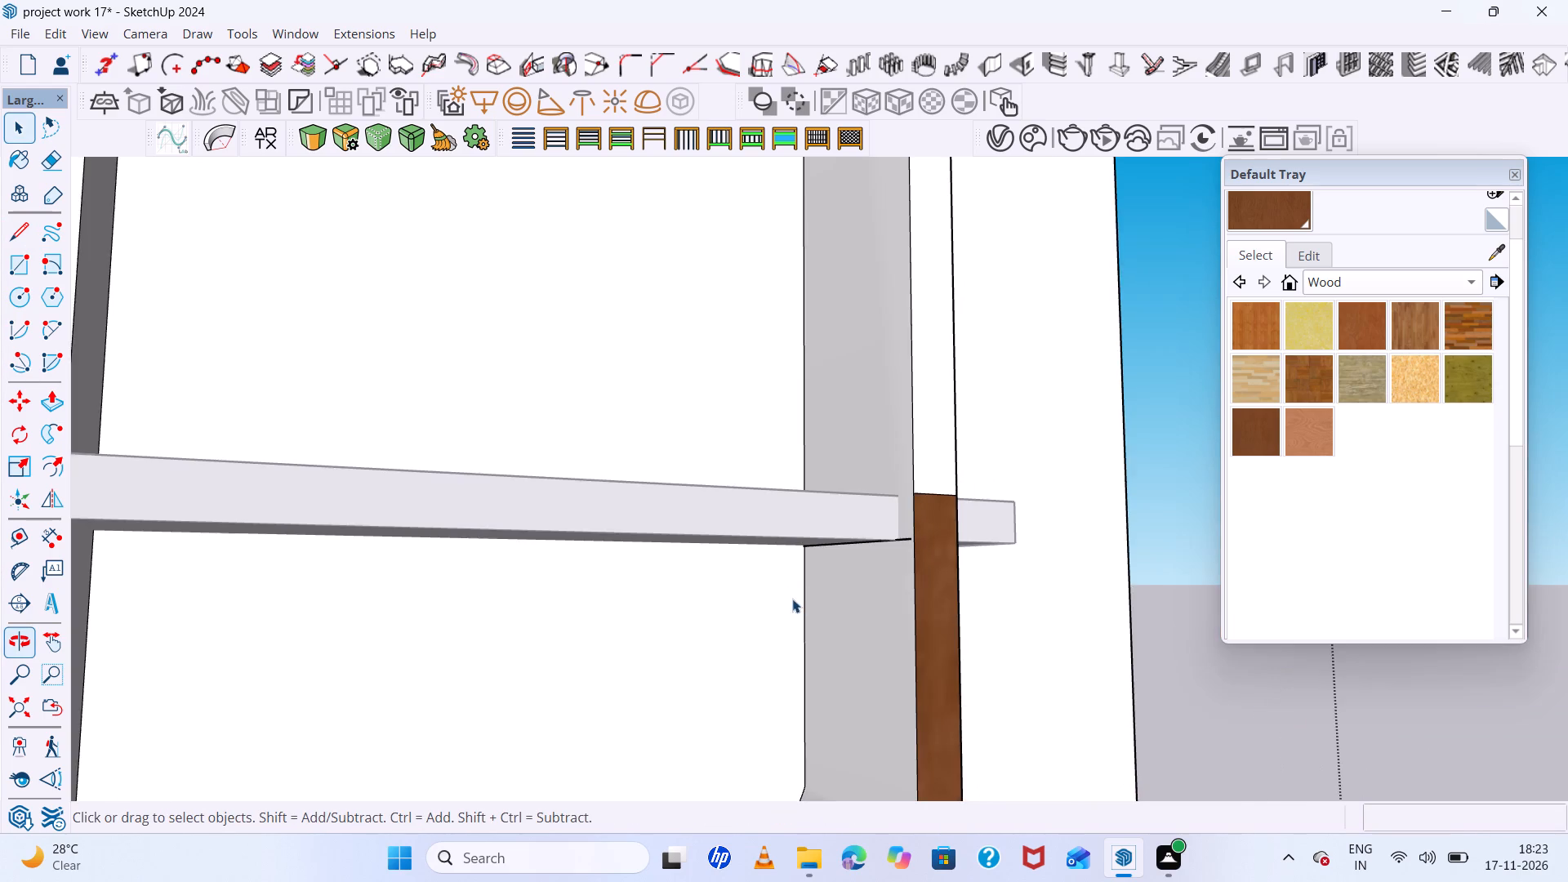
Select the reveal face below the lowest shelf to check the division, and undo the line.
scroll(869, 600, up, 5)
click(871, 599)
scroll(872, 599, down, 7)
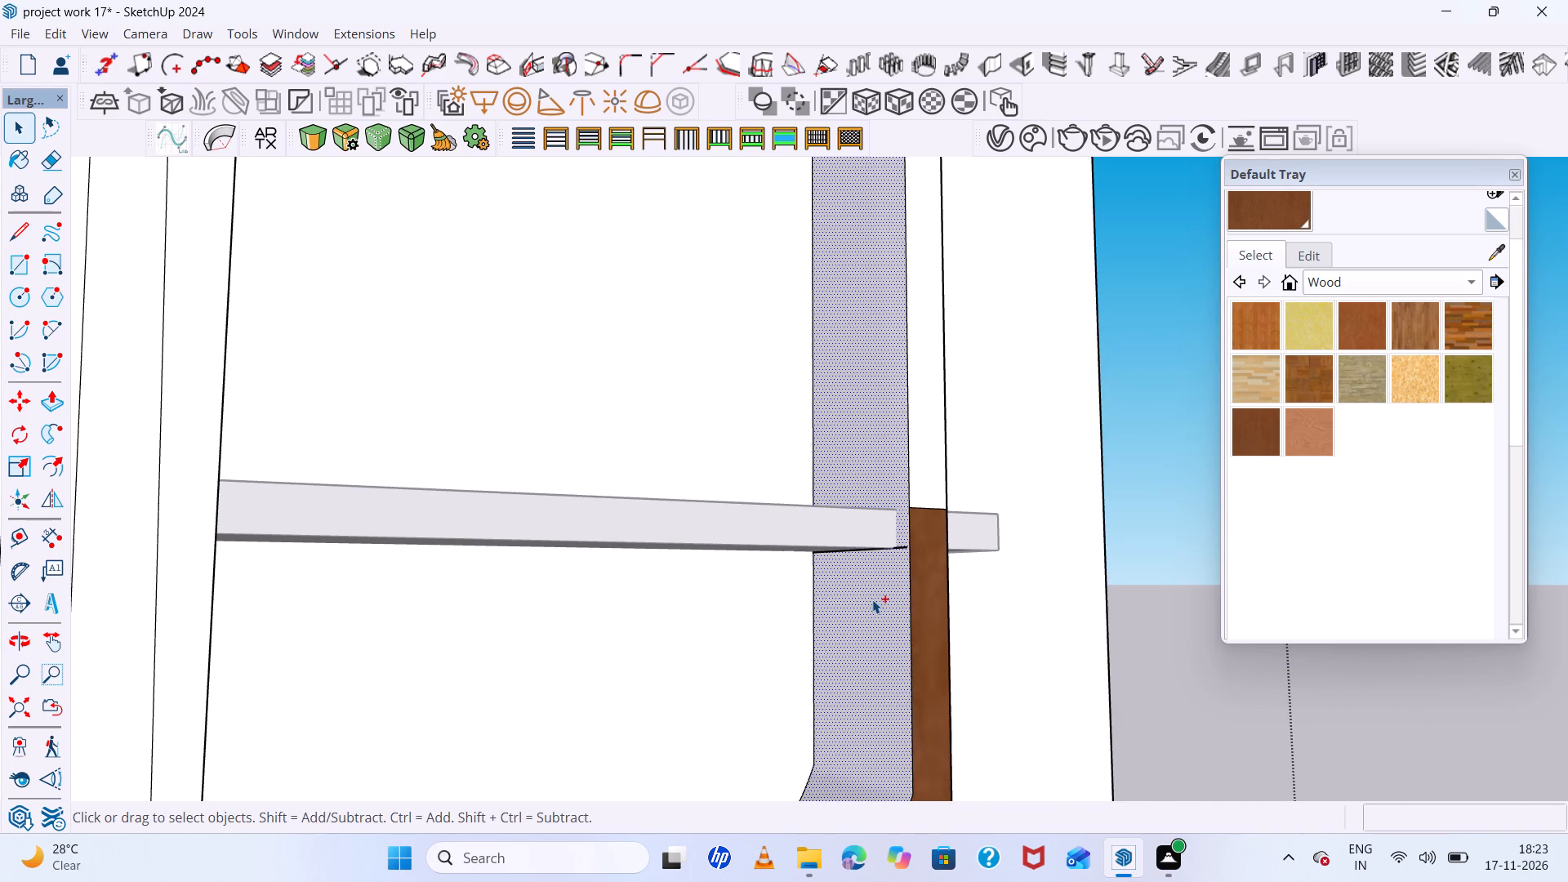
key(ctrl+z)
Draw an 8" dividing line across the niche's inner side from the lowest shelf's rear underside corner to the front edge.
scroll(872, 595, up, 5)
middle_drag(872, 590, 1004, 492)
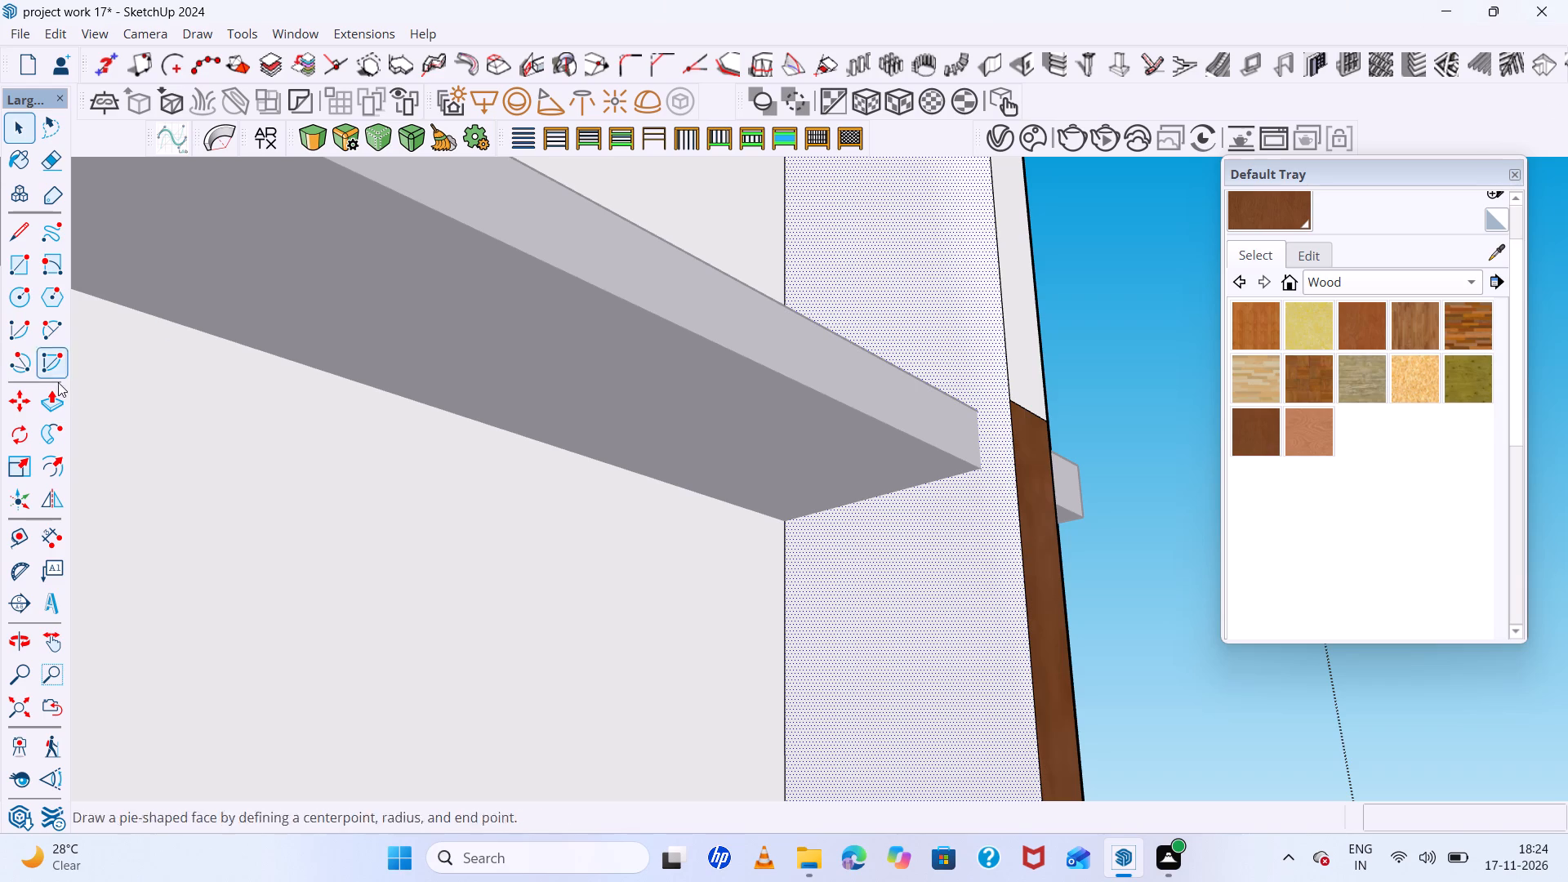
scroll(818, 564, up, 6)
scroll(784, 512, down, 6)
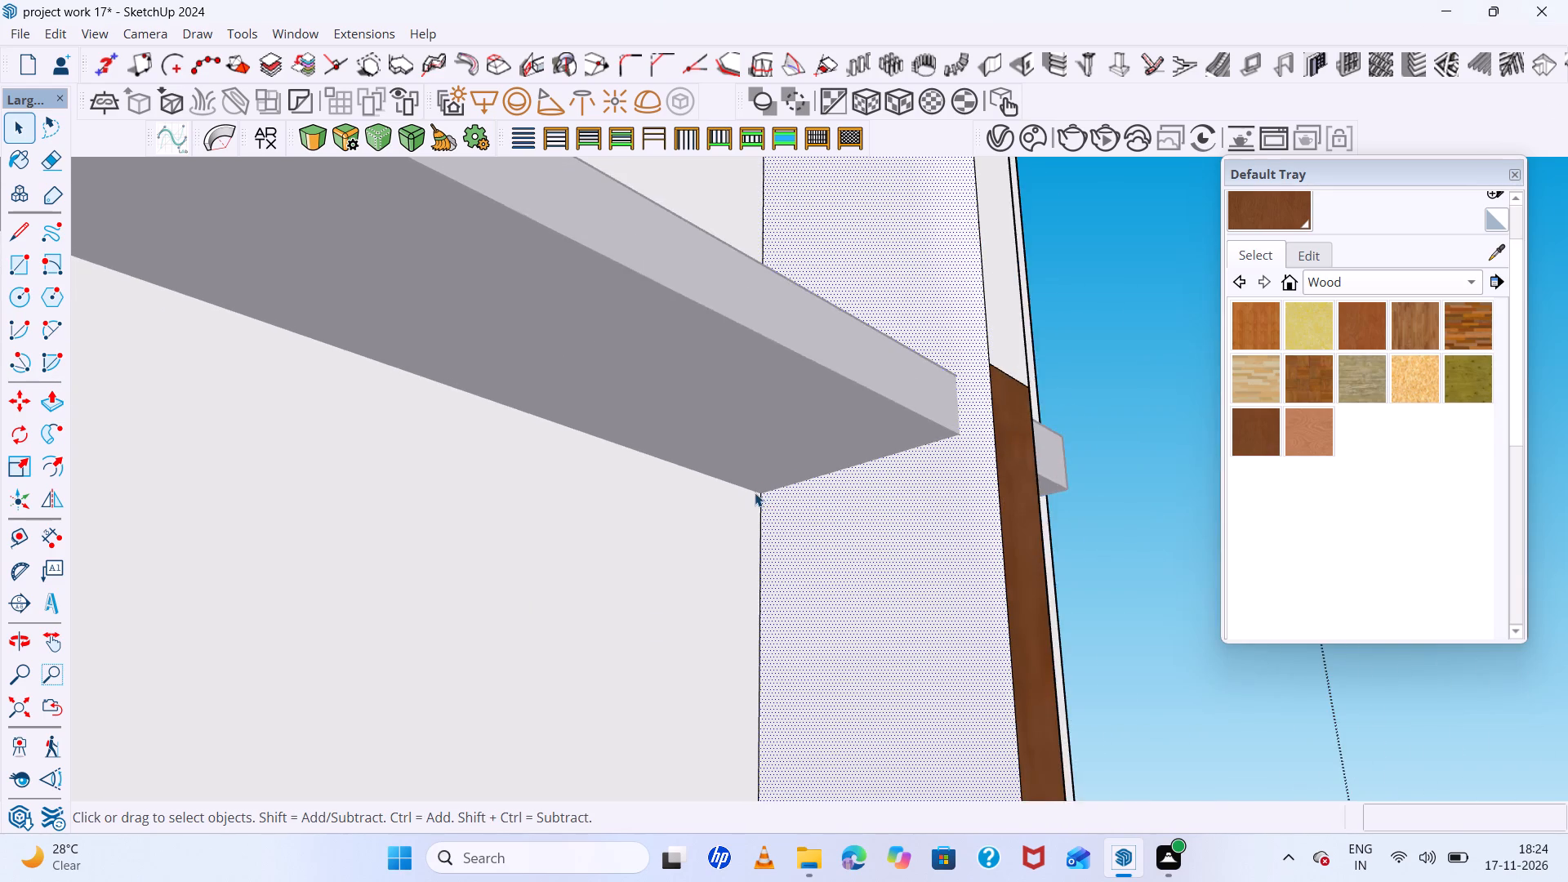
scroll(755, 492, up, 1)
middle_drag(755, 492, 785, 525)
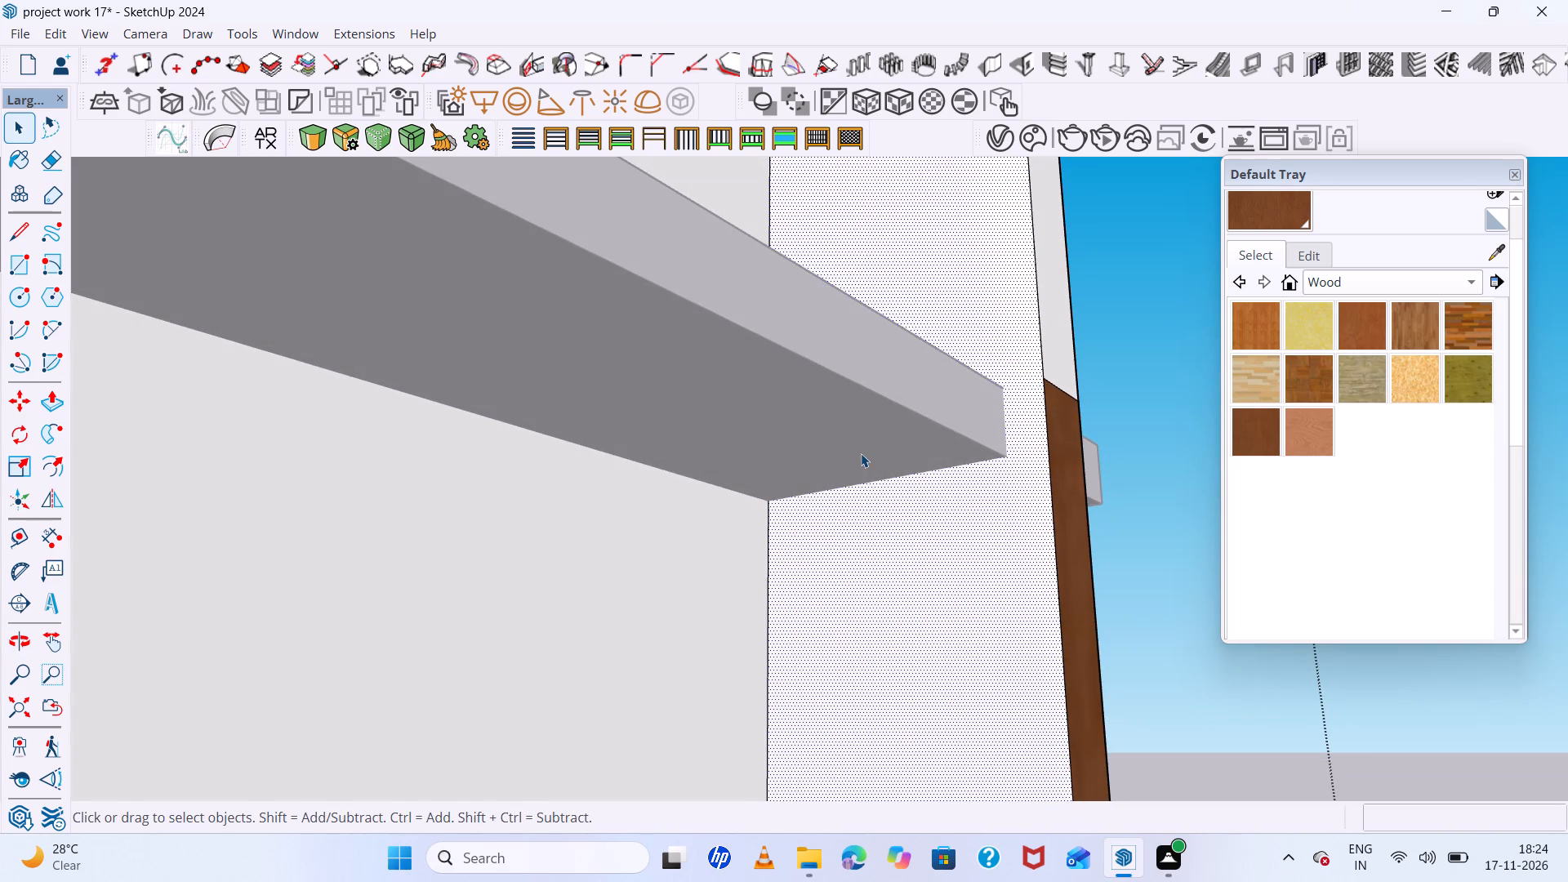
key(l)
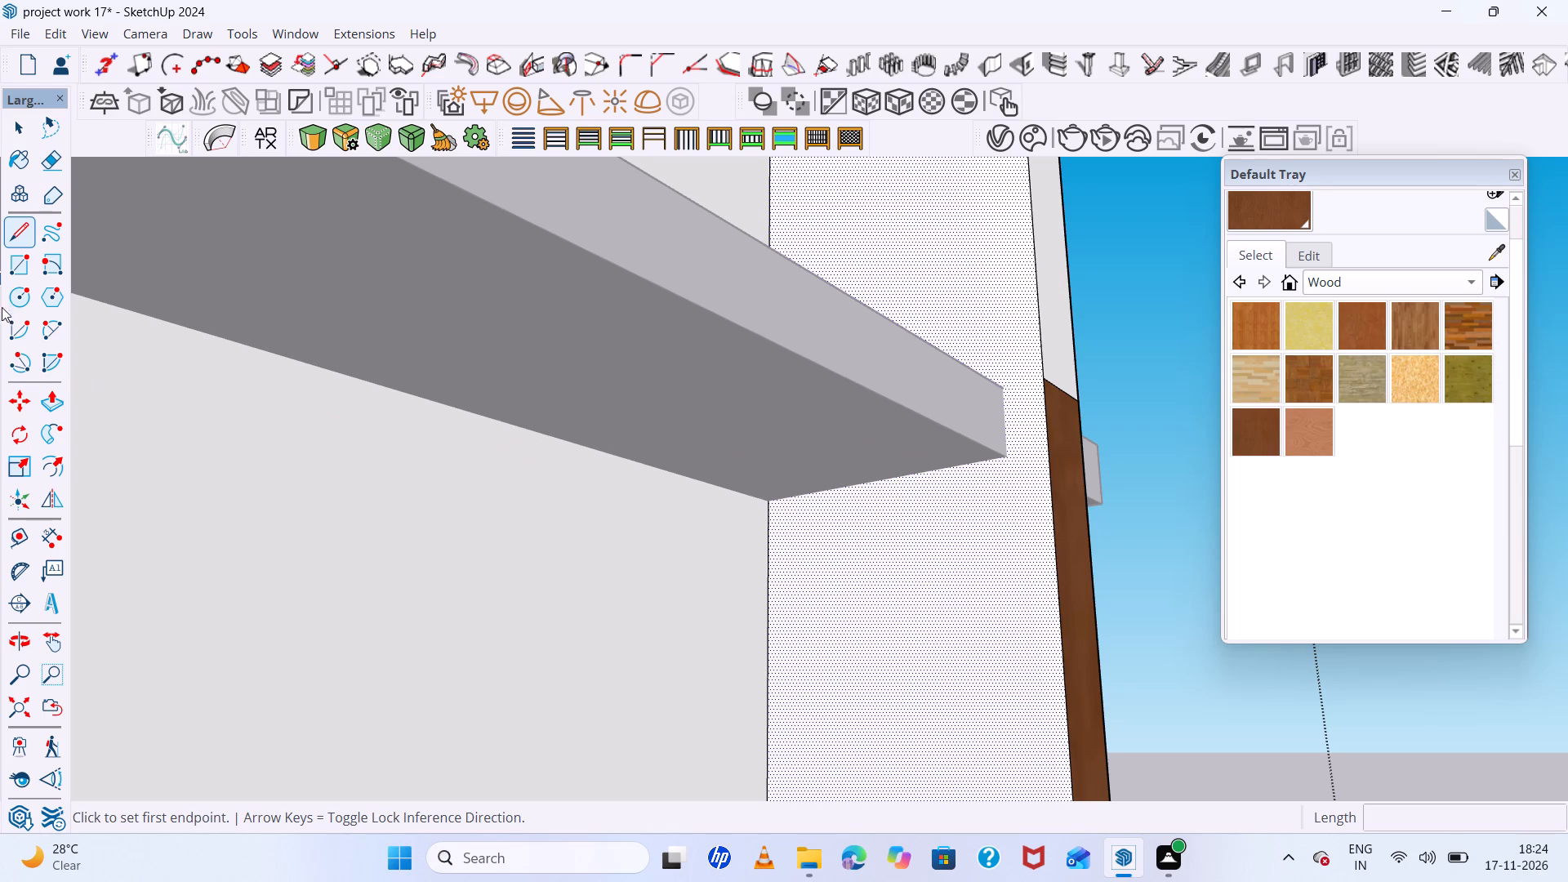
key(l)
scroll(764, 502, up, 14)
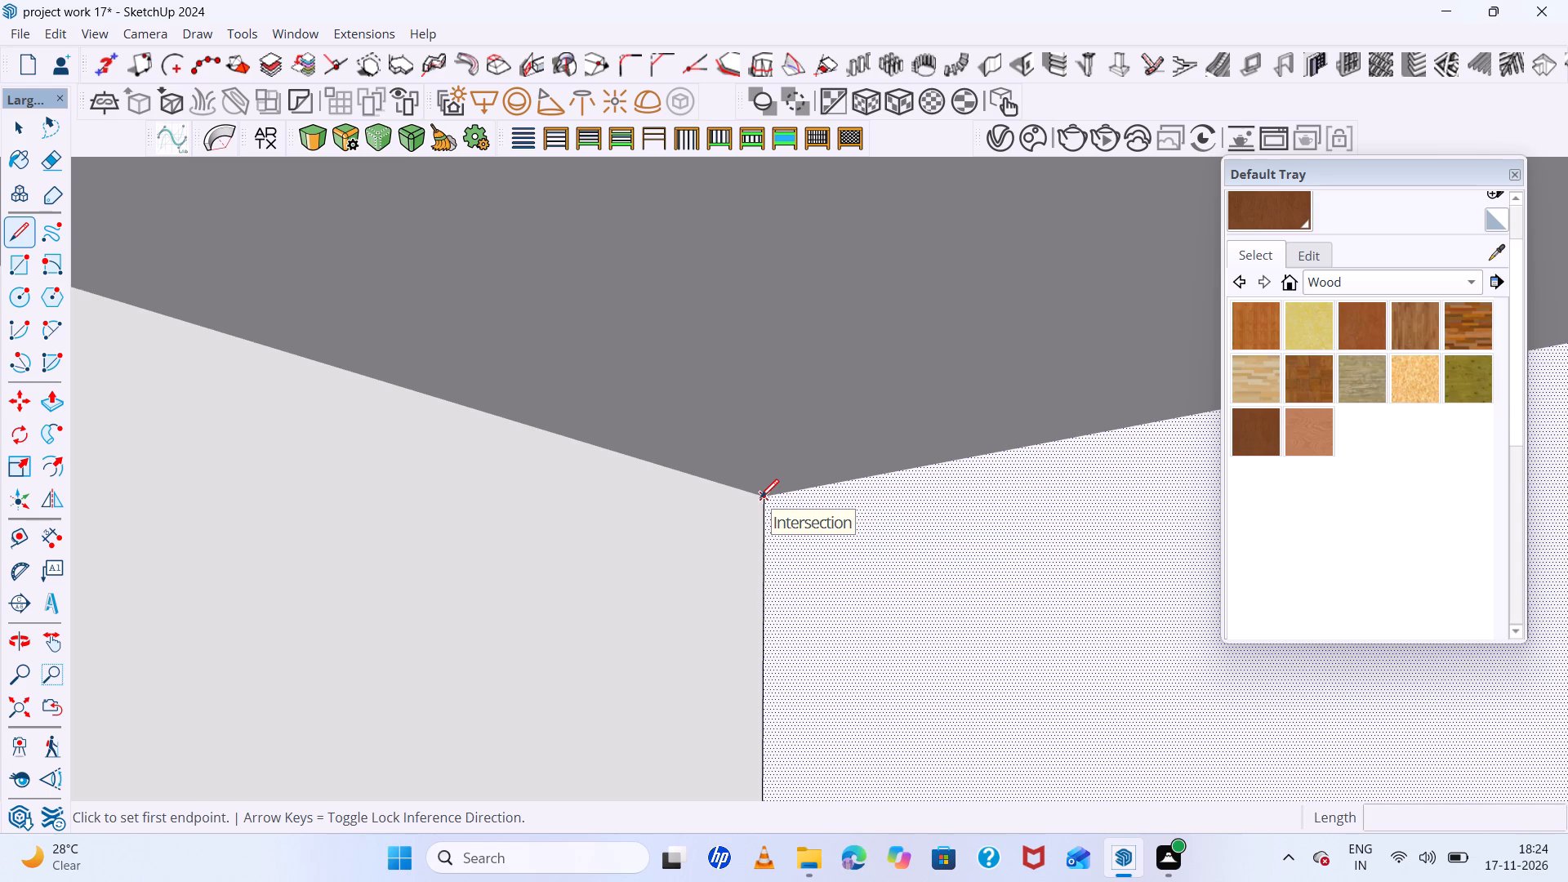
click(760, 497)
scroll(767, 523, down, 20)
scroll(767, 523, down, 4)
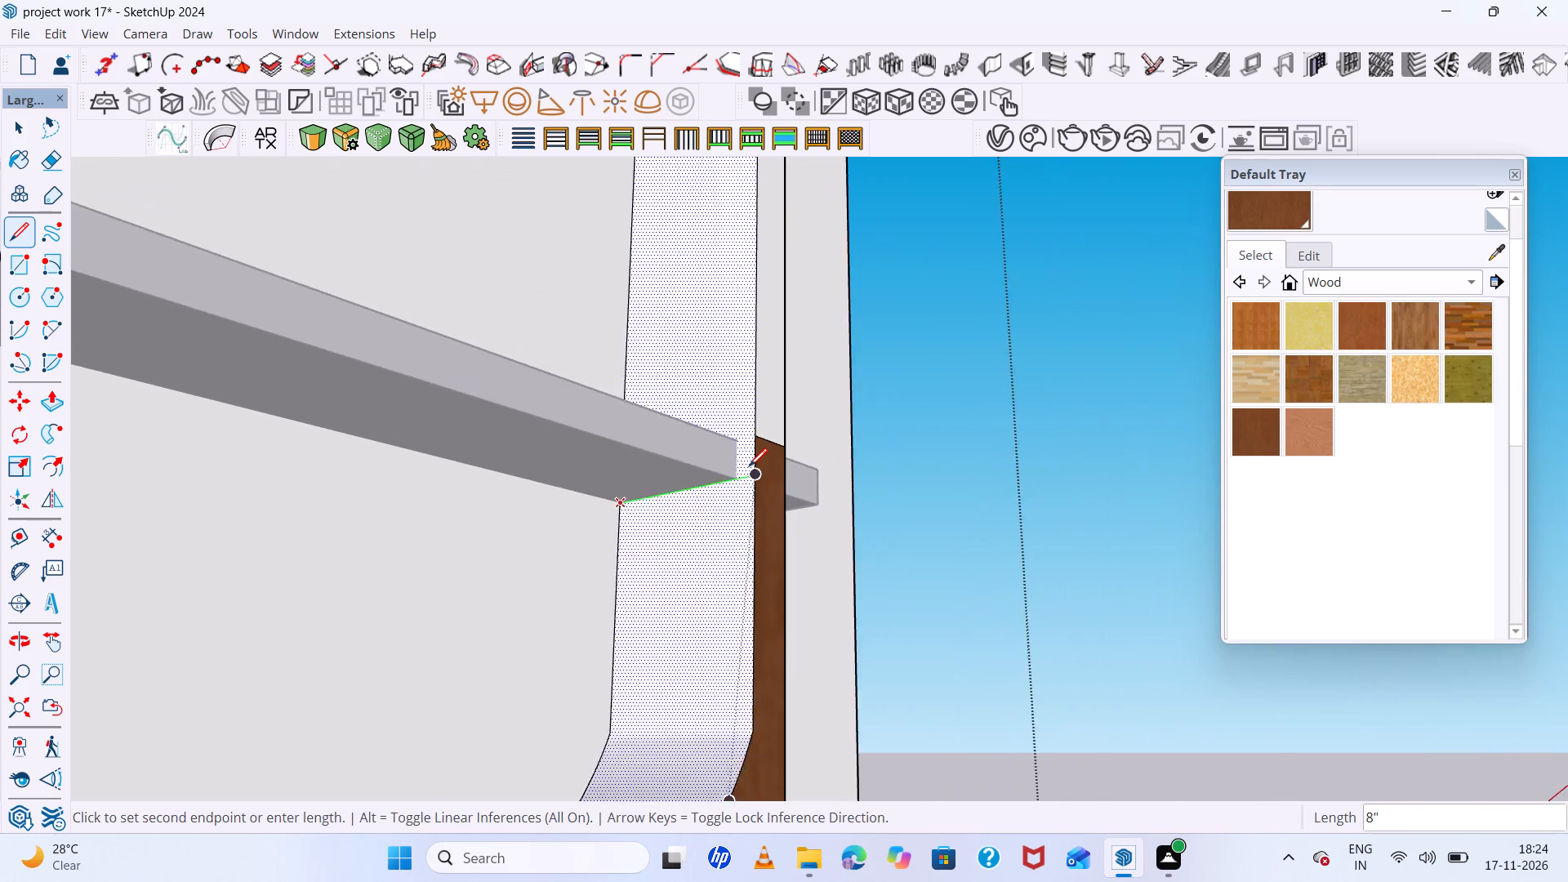
scroll(749, 466, up, 7)
click(758, 488)
scroll(751, 483, down, 8)
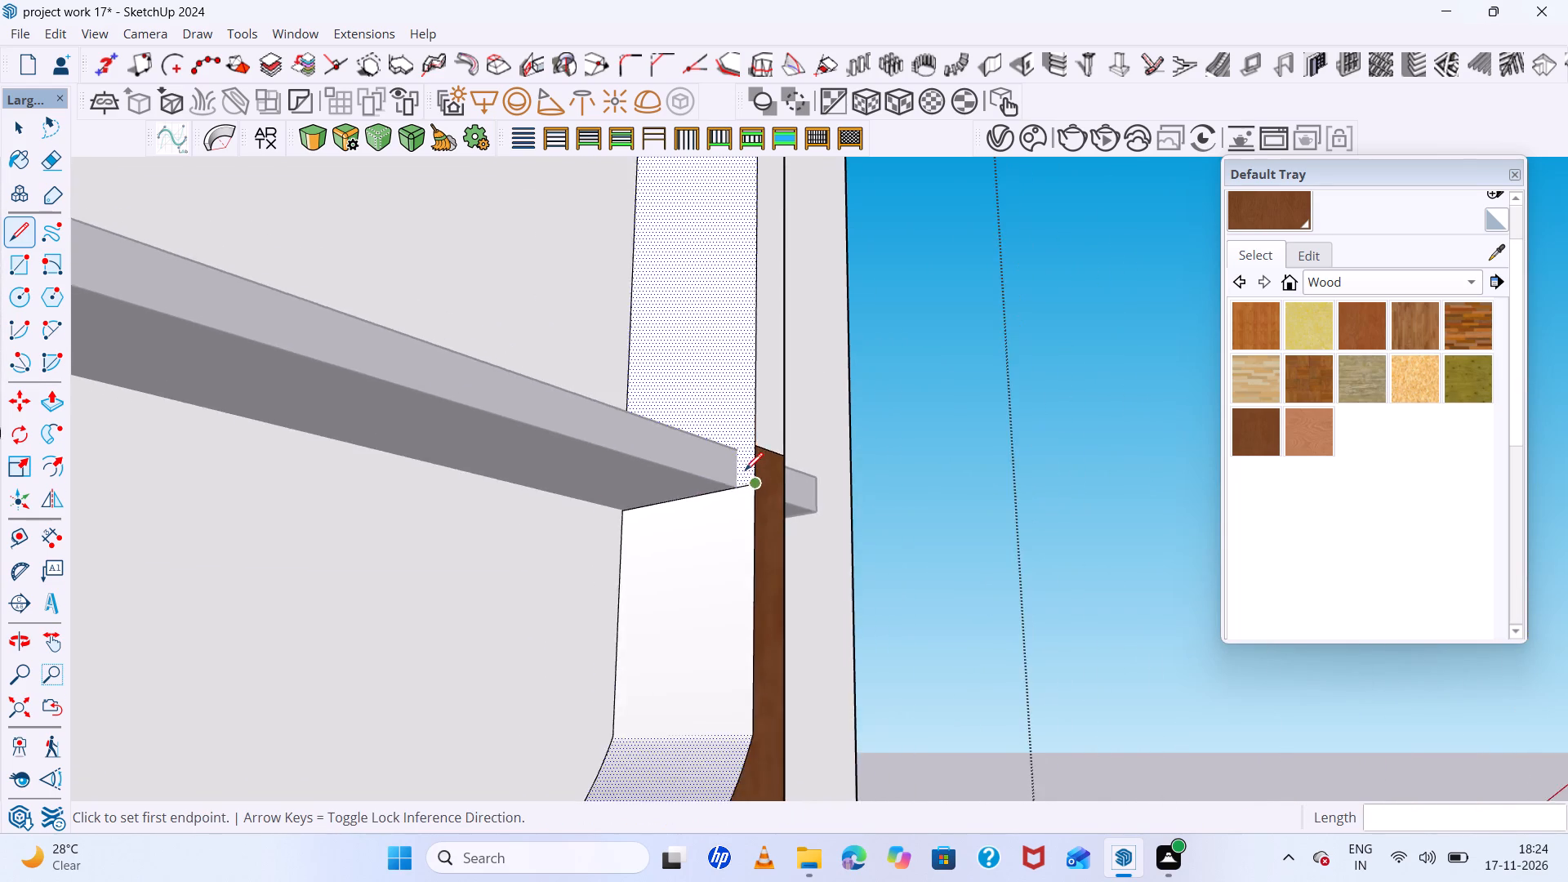
Draw an 8" dividing line across the opposite inner side of the niche, from the lowest shelf's rear underside corner to the front edge.
scroll(745, 470, down, 12)
middle_drag(774, 538, 534, 568)
key(space)
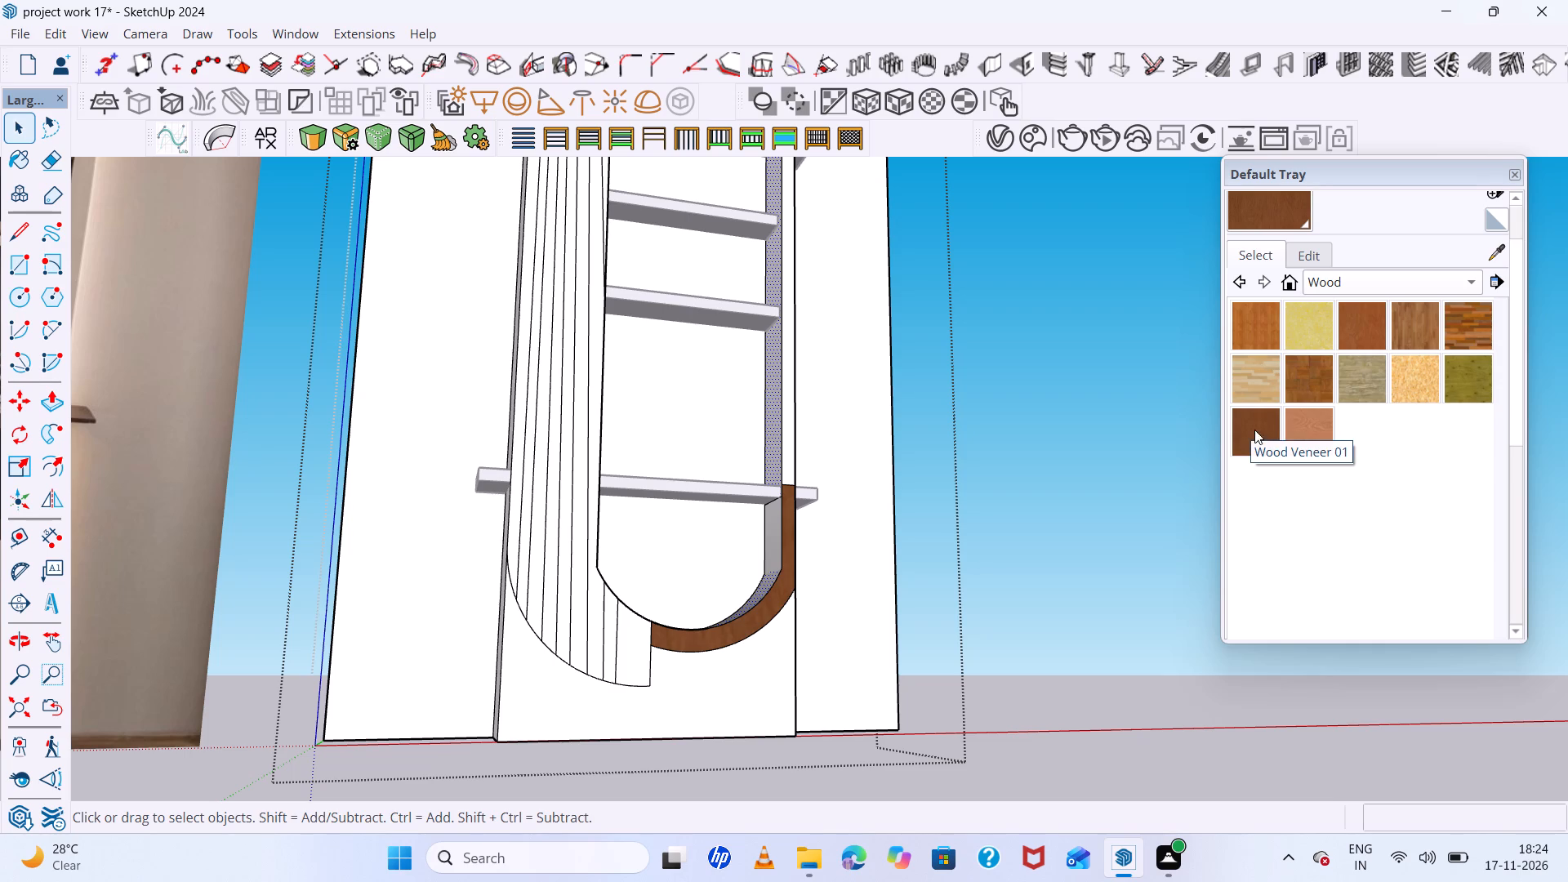
click(1250, 431)
scroll(730, 425, up, 14)
scroll(622, 446, down, 7)
middle_drag(588, 435, 301, 425)
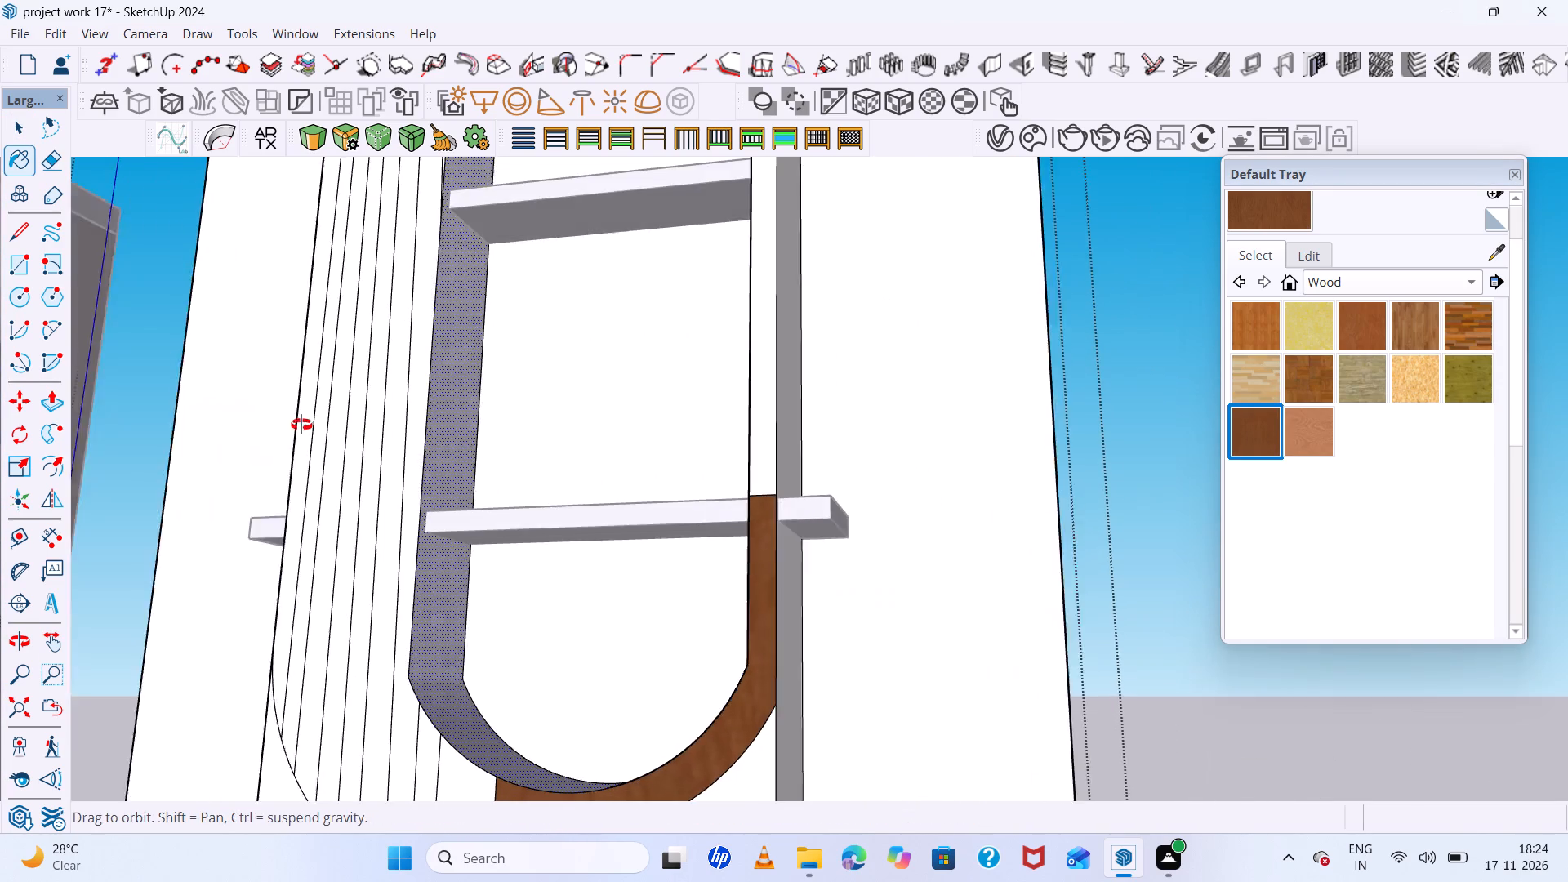
middle_drag(301, 425, 298, 425)
scroll(497, 565, up, 6)
key(l)
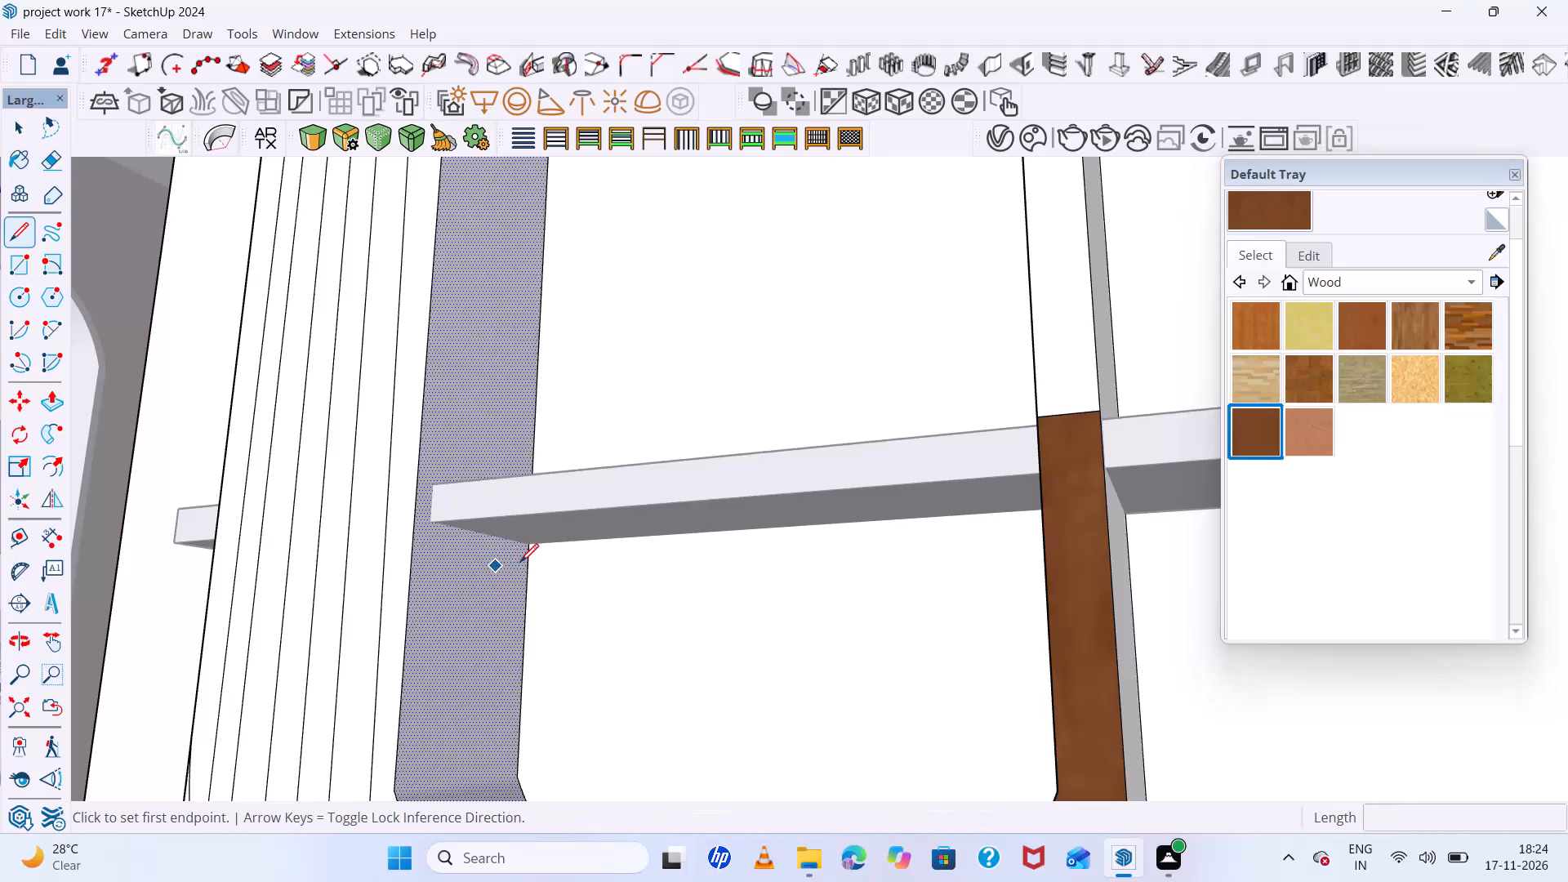
scroll(520, 562, up, 7)
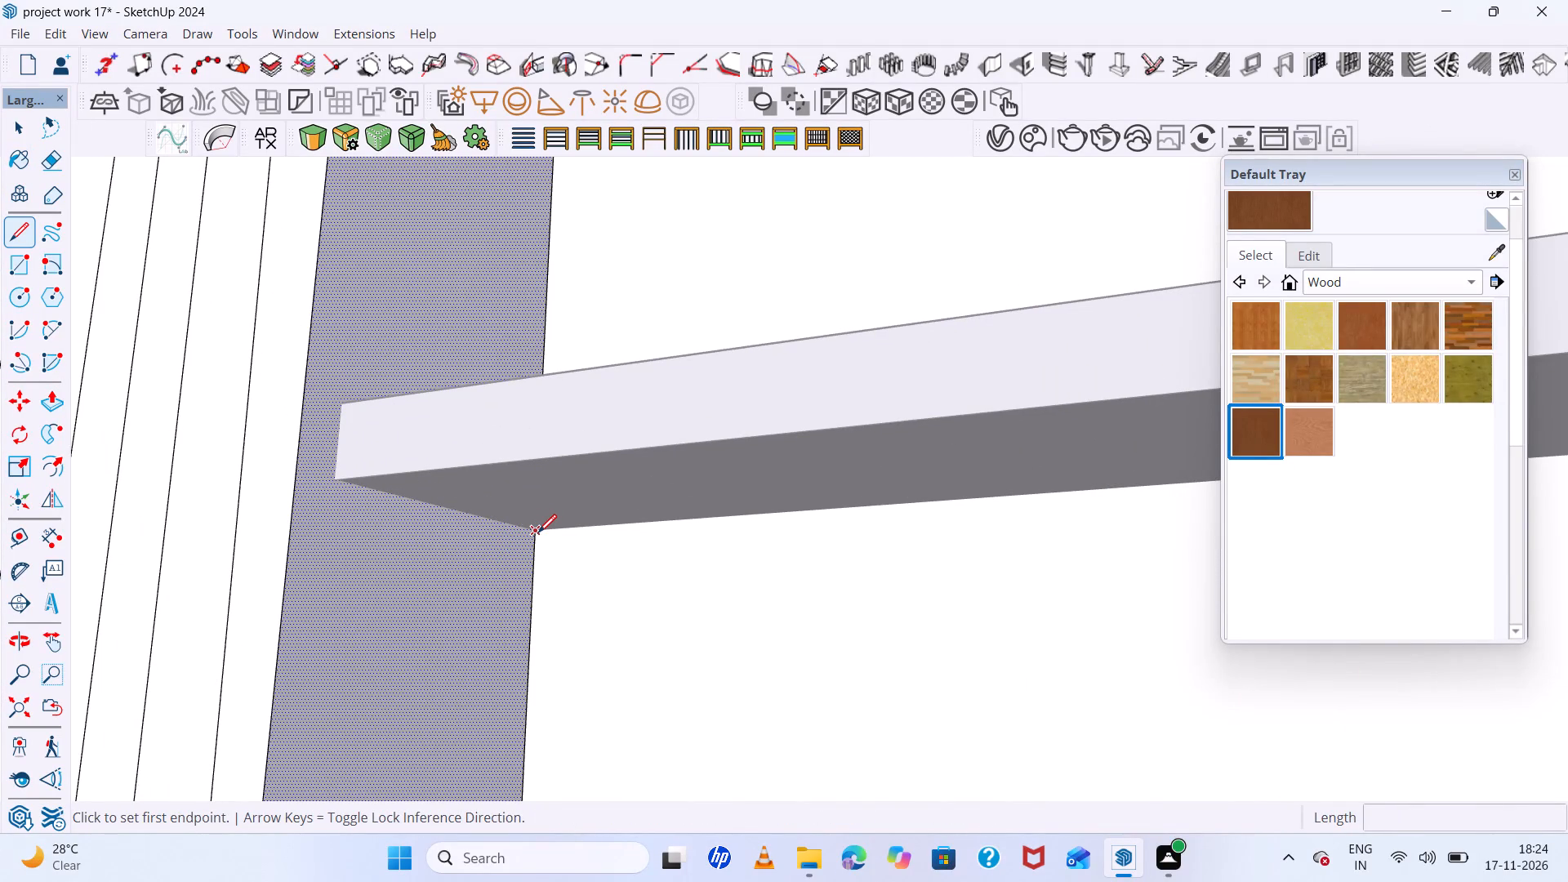
click(538, 534)
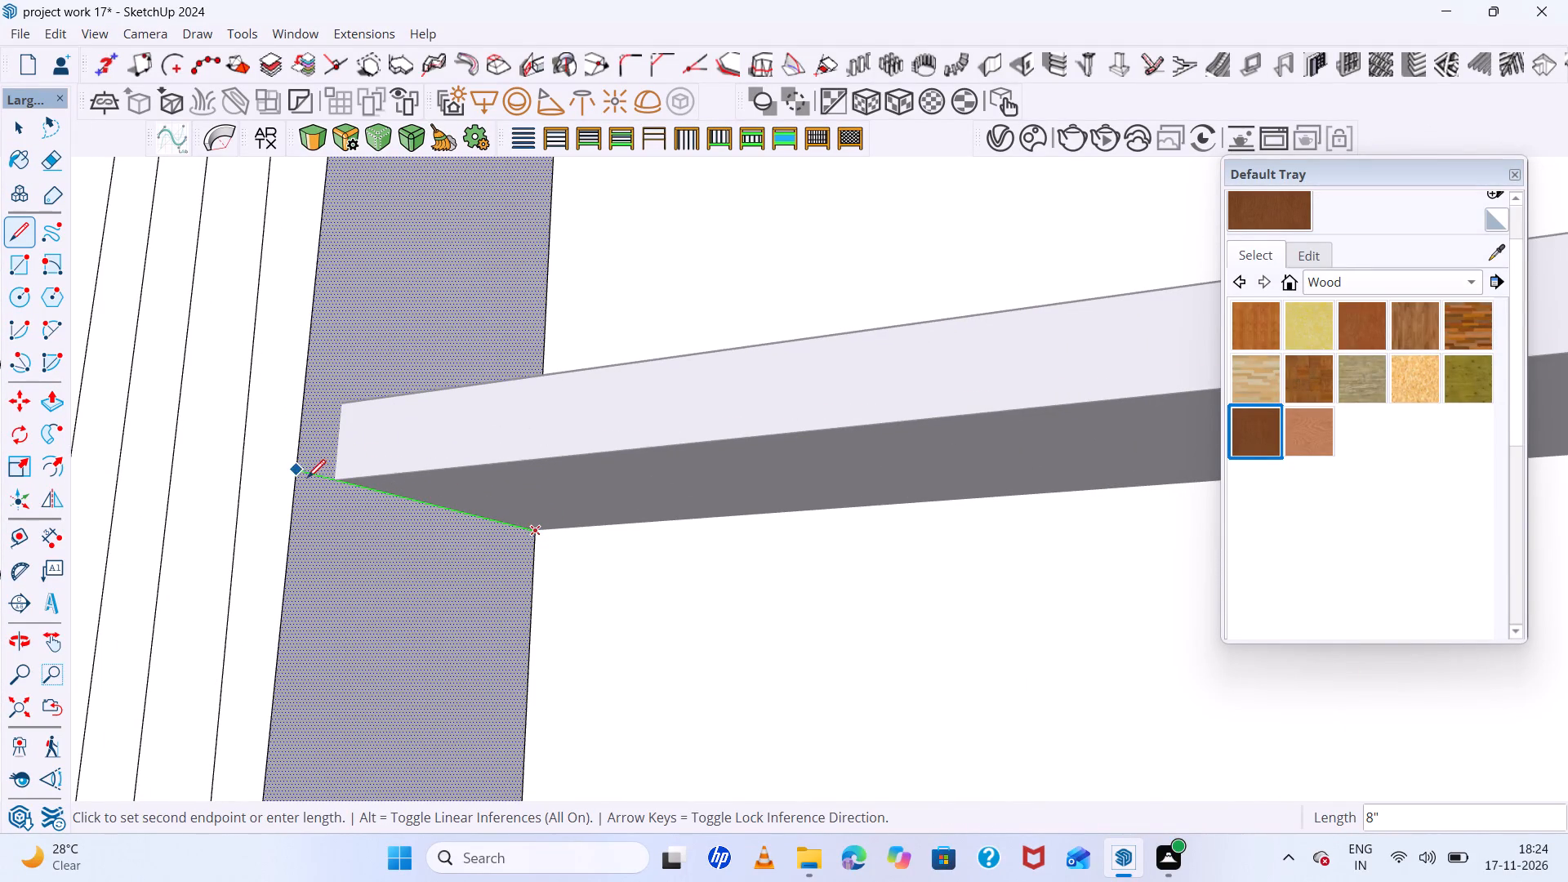
click(289, 474)
scroll(288, 473, down, 15)
key(space)
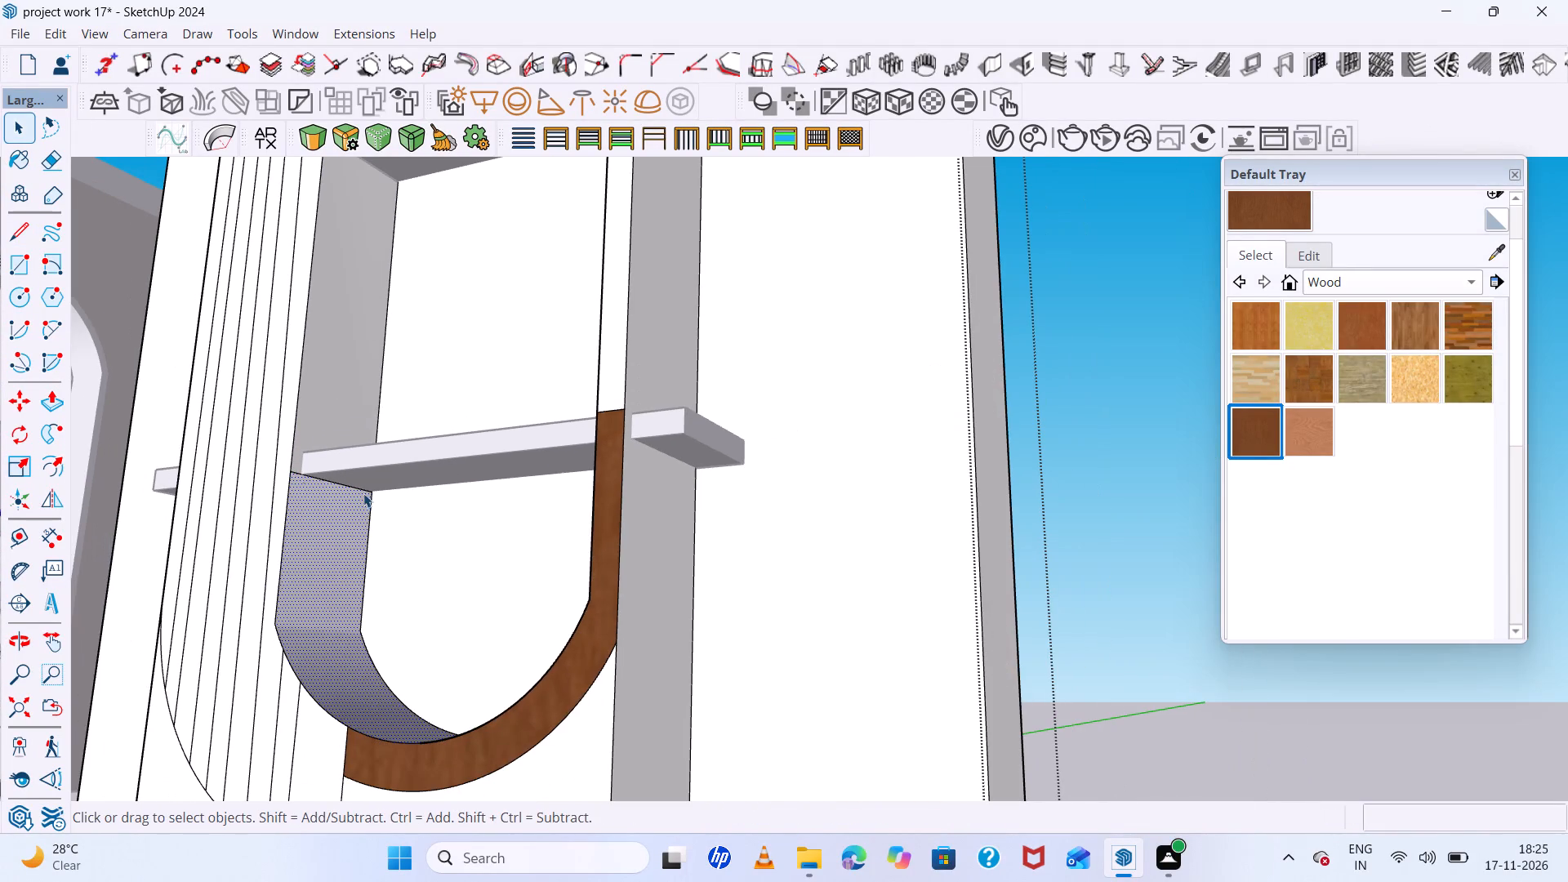
Paint the niche's inner reveal below the lowest shelf with Wood Veneer 01.
click(1249, 434)
scroll(452, 541, up, 7)
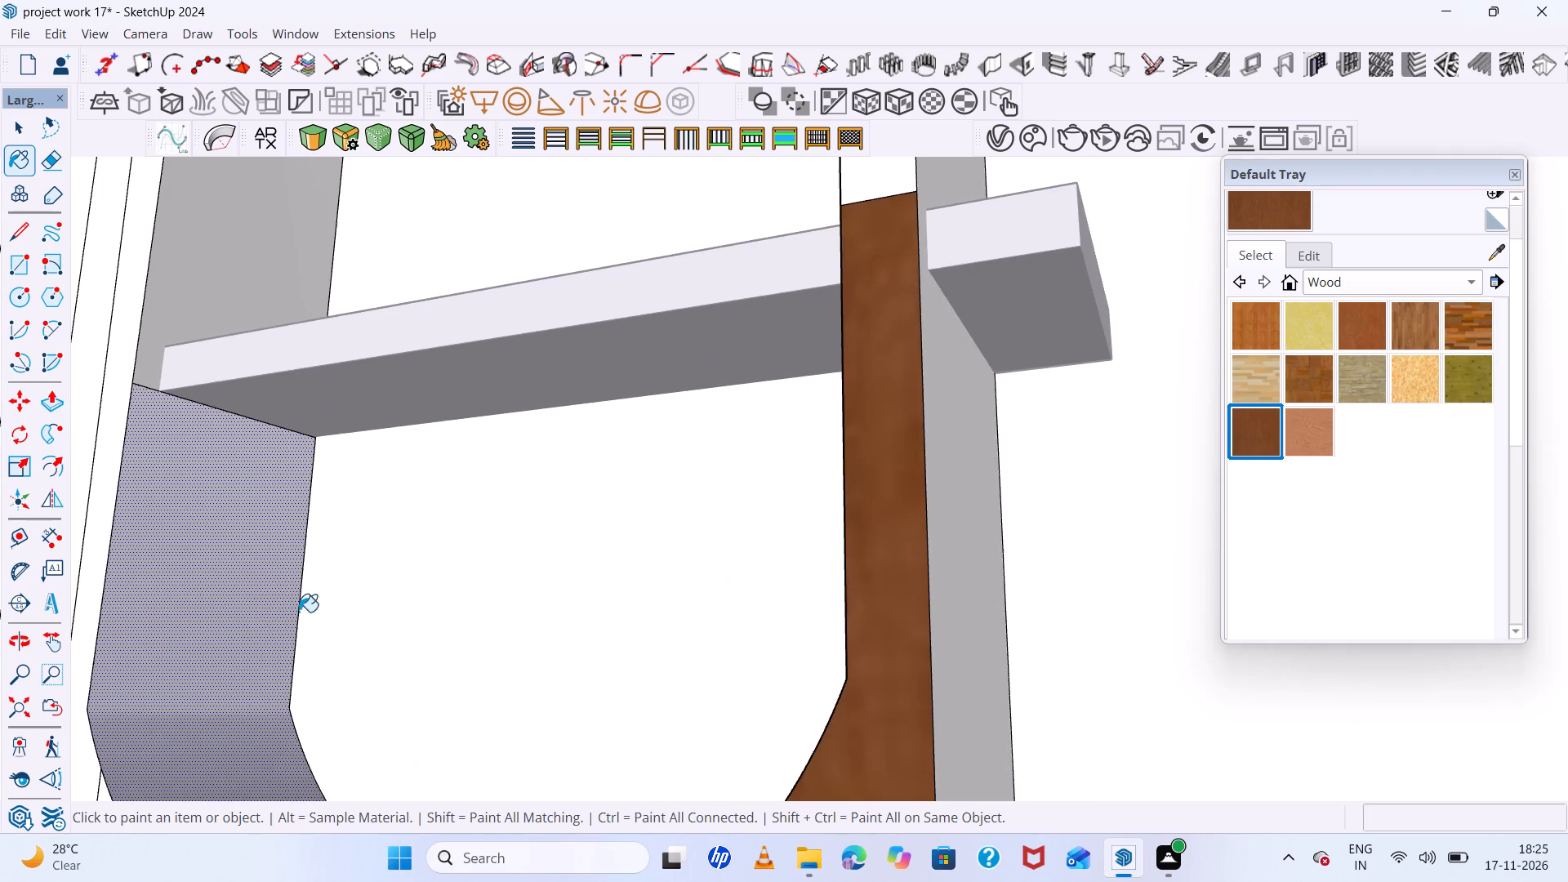
click(250, 605)
scroll(240, 593, down, 14)
middle_drag(234, 581, 715, 604)
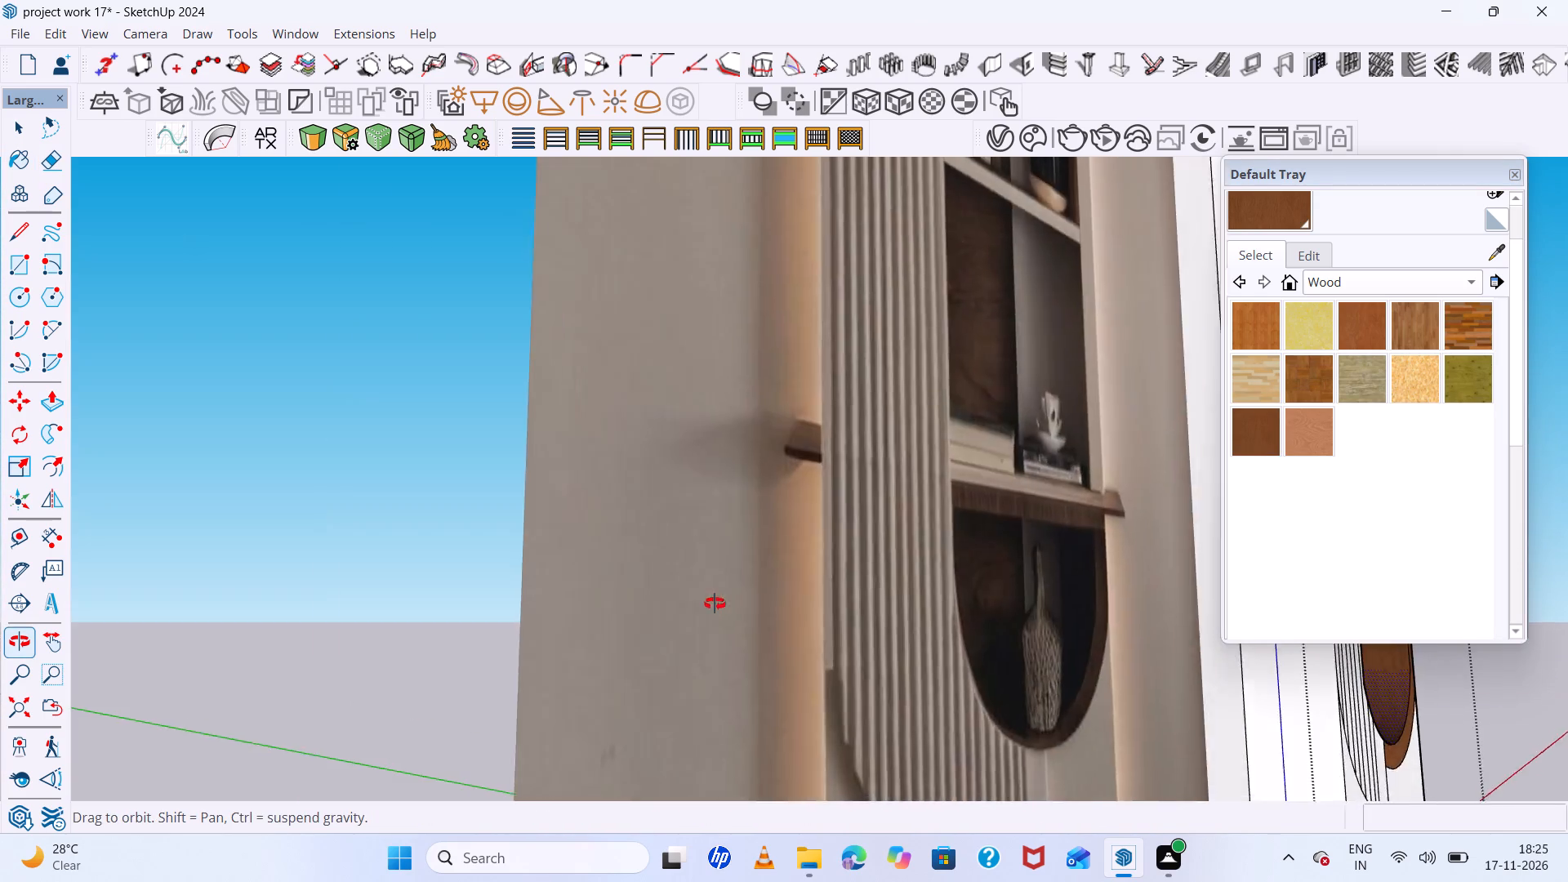
middle_drag(715, 604, 430, 592)
Compare the panel's niche, reveal and shelves with the reference photo beside it.
scroll(388, 561, down, 8)
scroll(454, 531, down, 6)
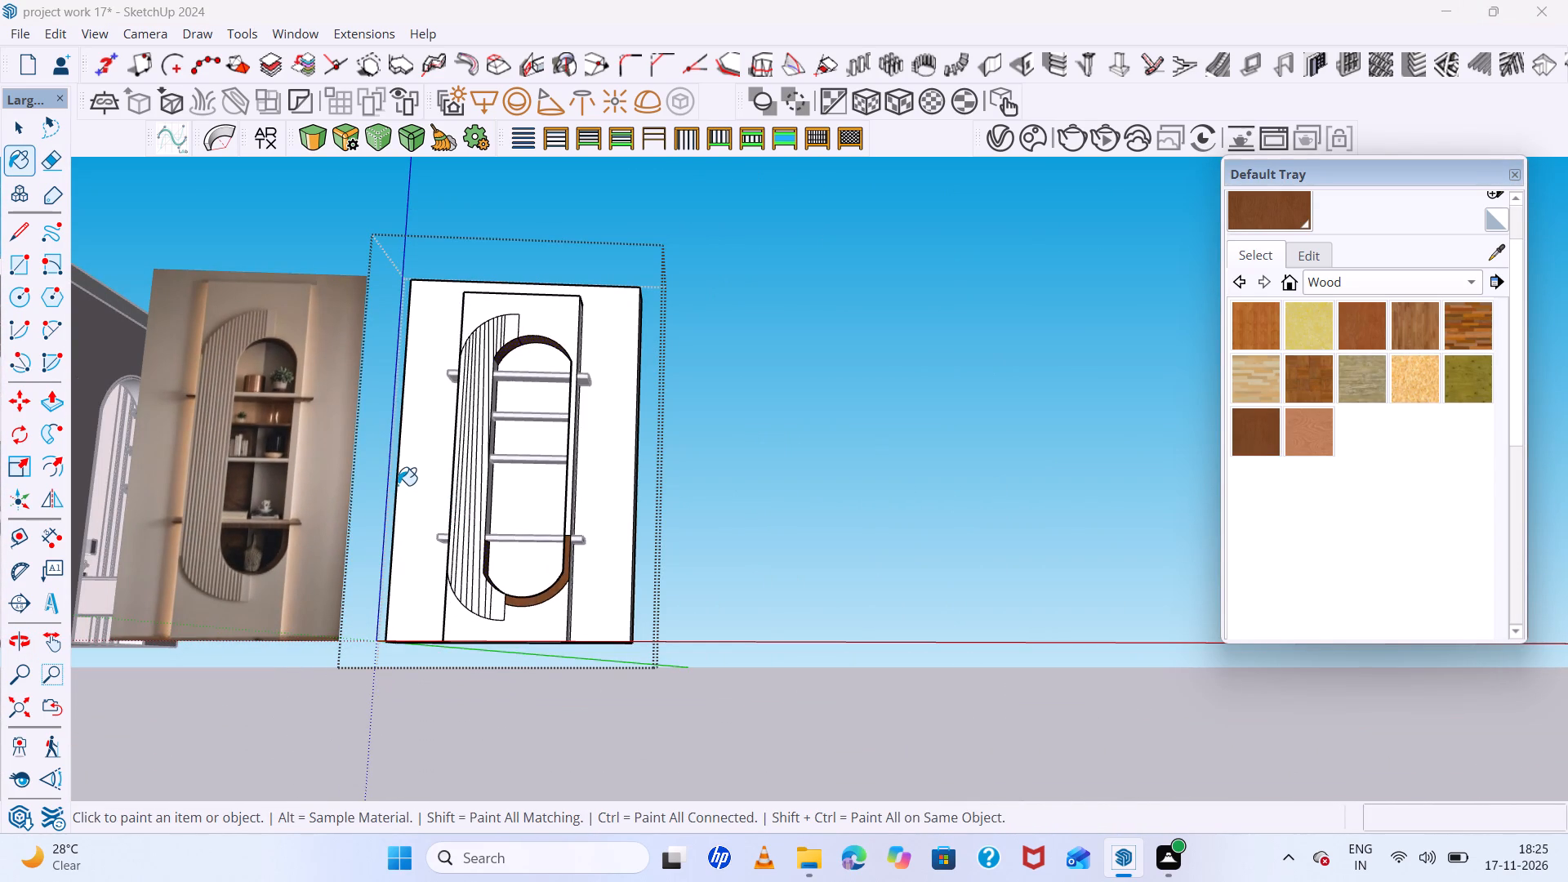
scroll(398, 485, down, 6)
scroll(464, 485, up, 7)
scroll(464, 485, down, 5)
middle_drag(464, 485, 463, 512)
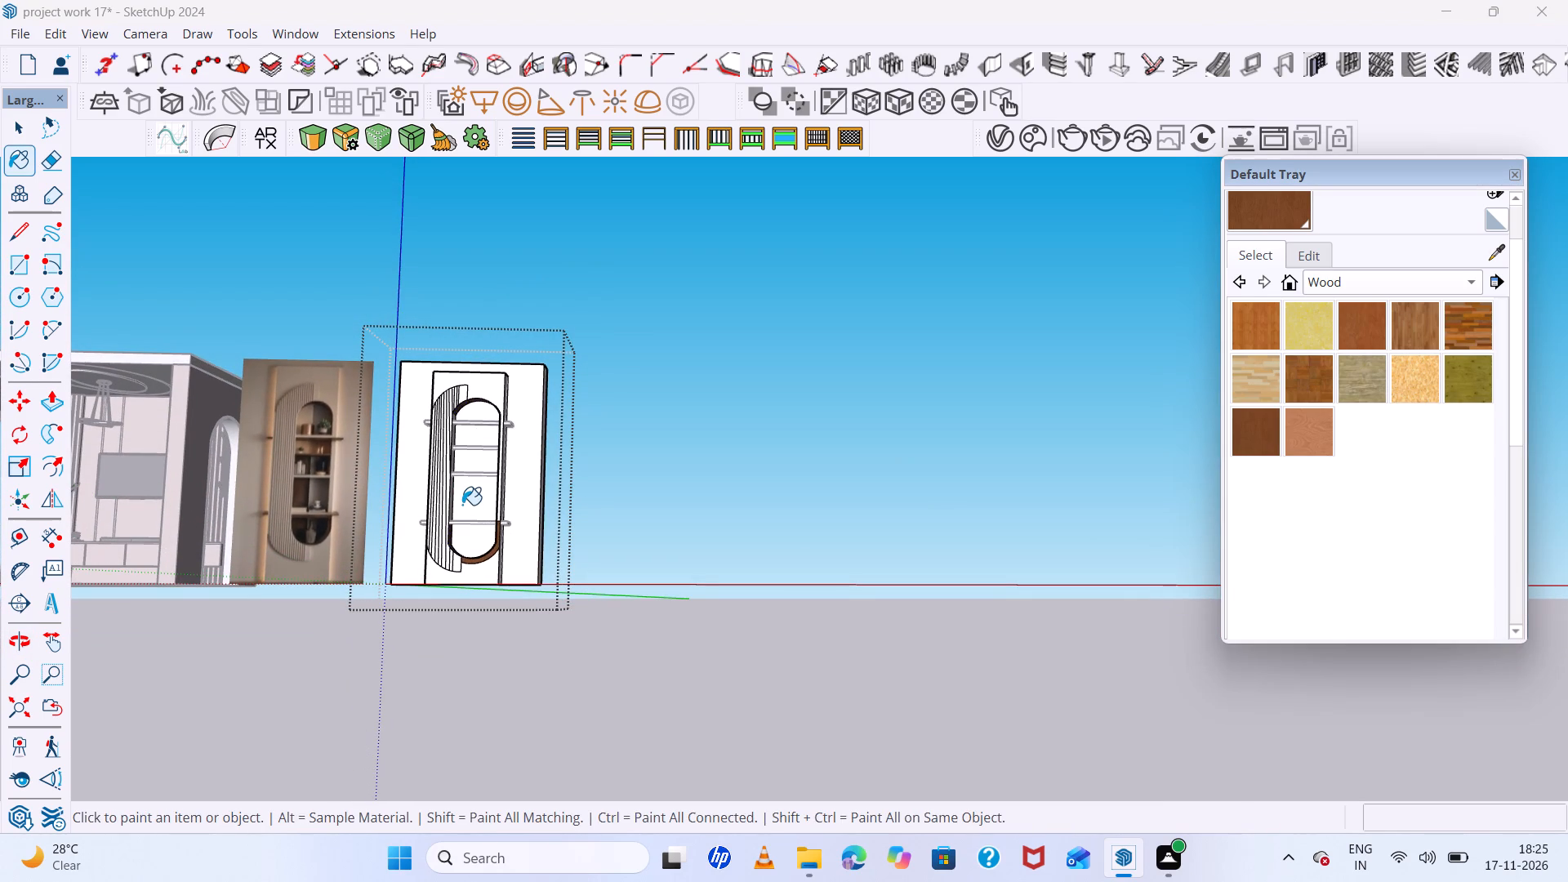
scroll(457, 476, down, 3)
scroll(384, 418, up, 6)
scroll(315, 442, up, 13)
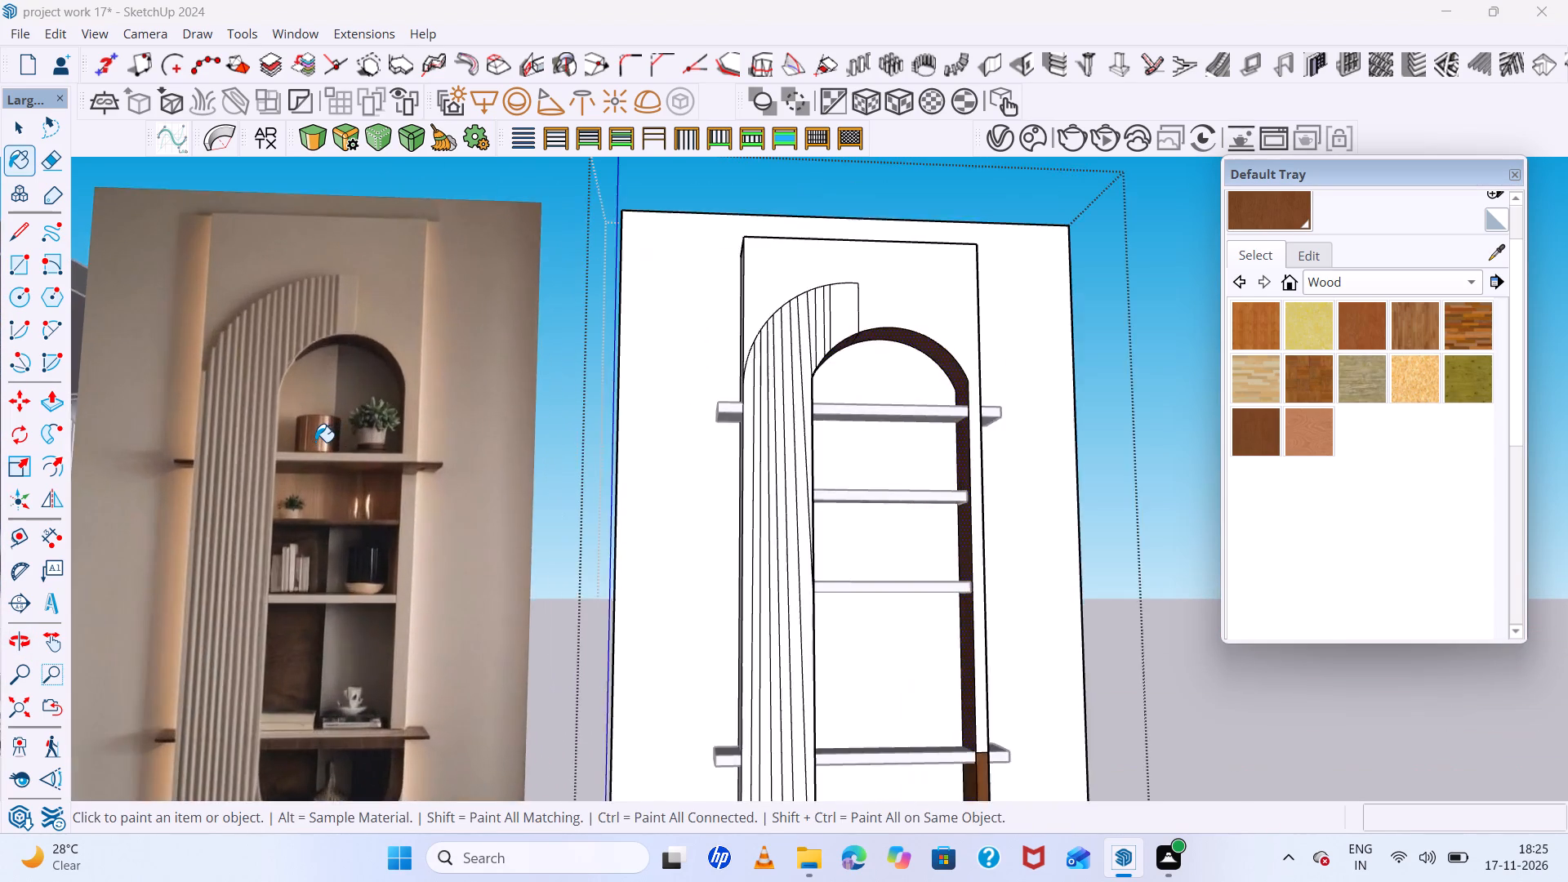
scroll(315, 442, up, 6)
scroll(315, 442, down, 7)
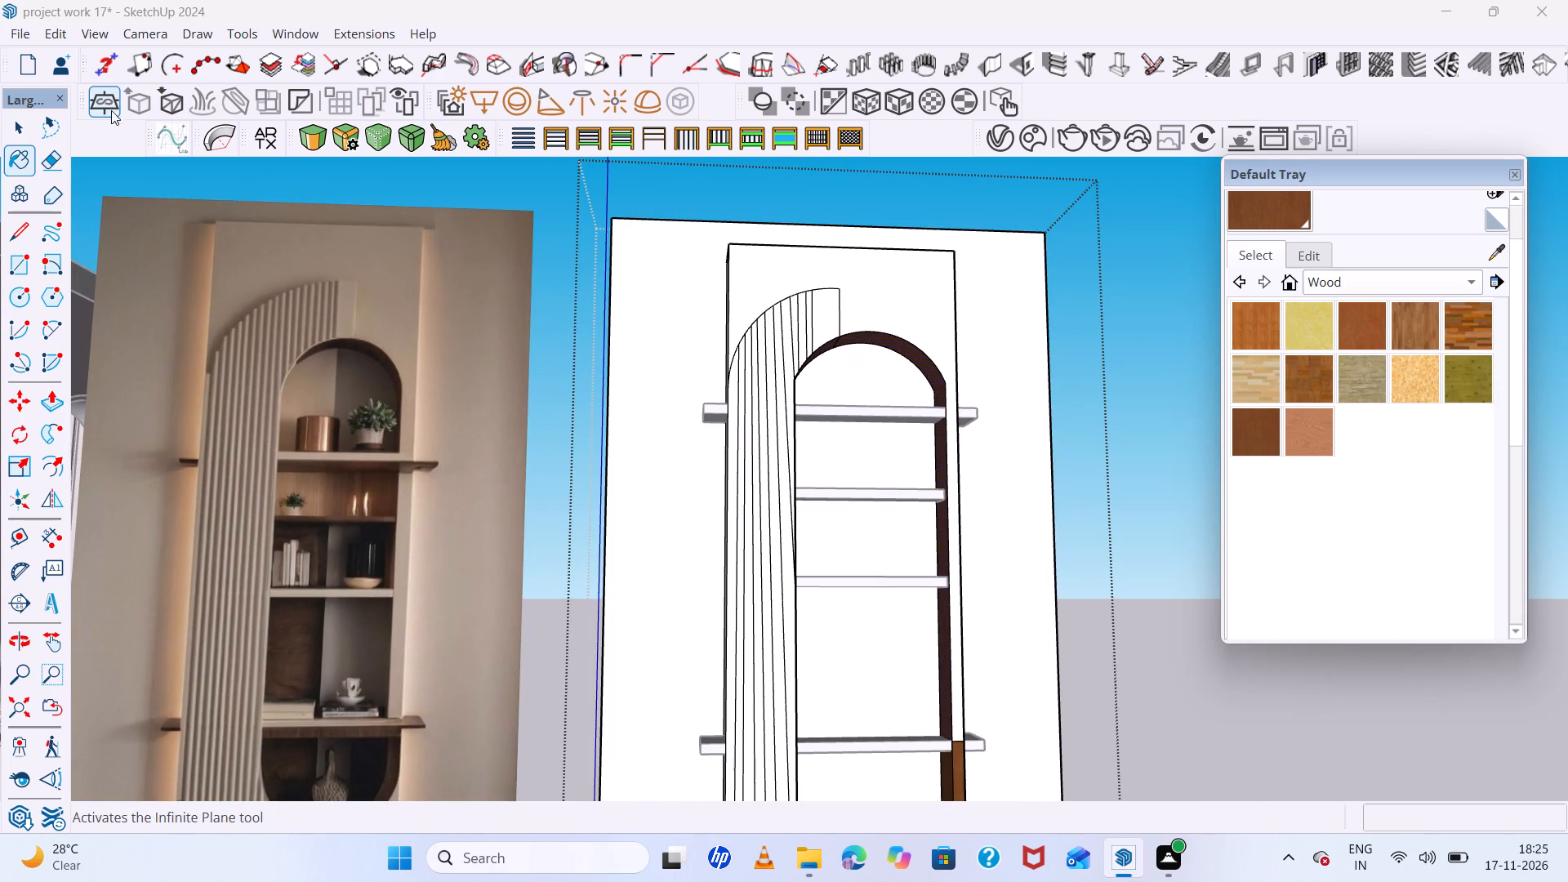
Import the Buluh Madu Bamboo texture from the Architextures library and close the library window.
click(269, 139)
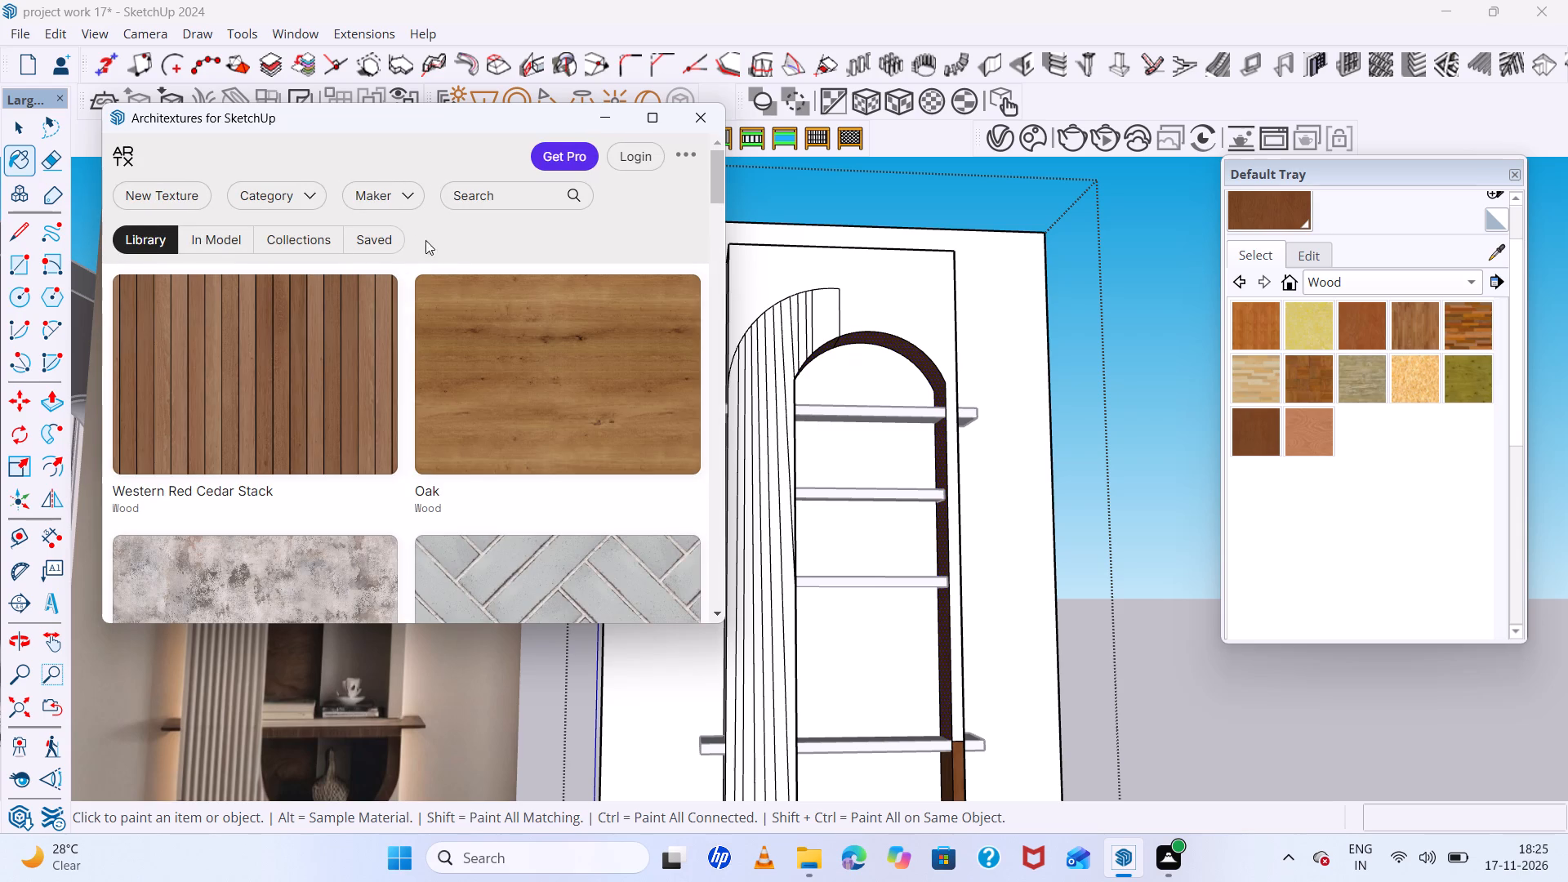
scroll(499, 350, down, 7)
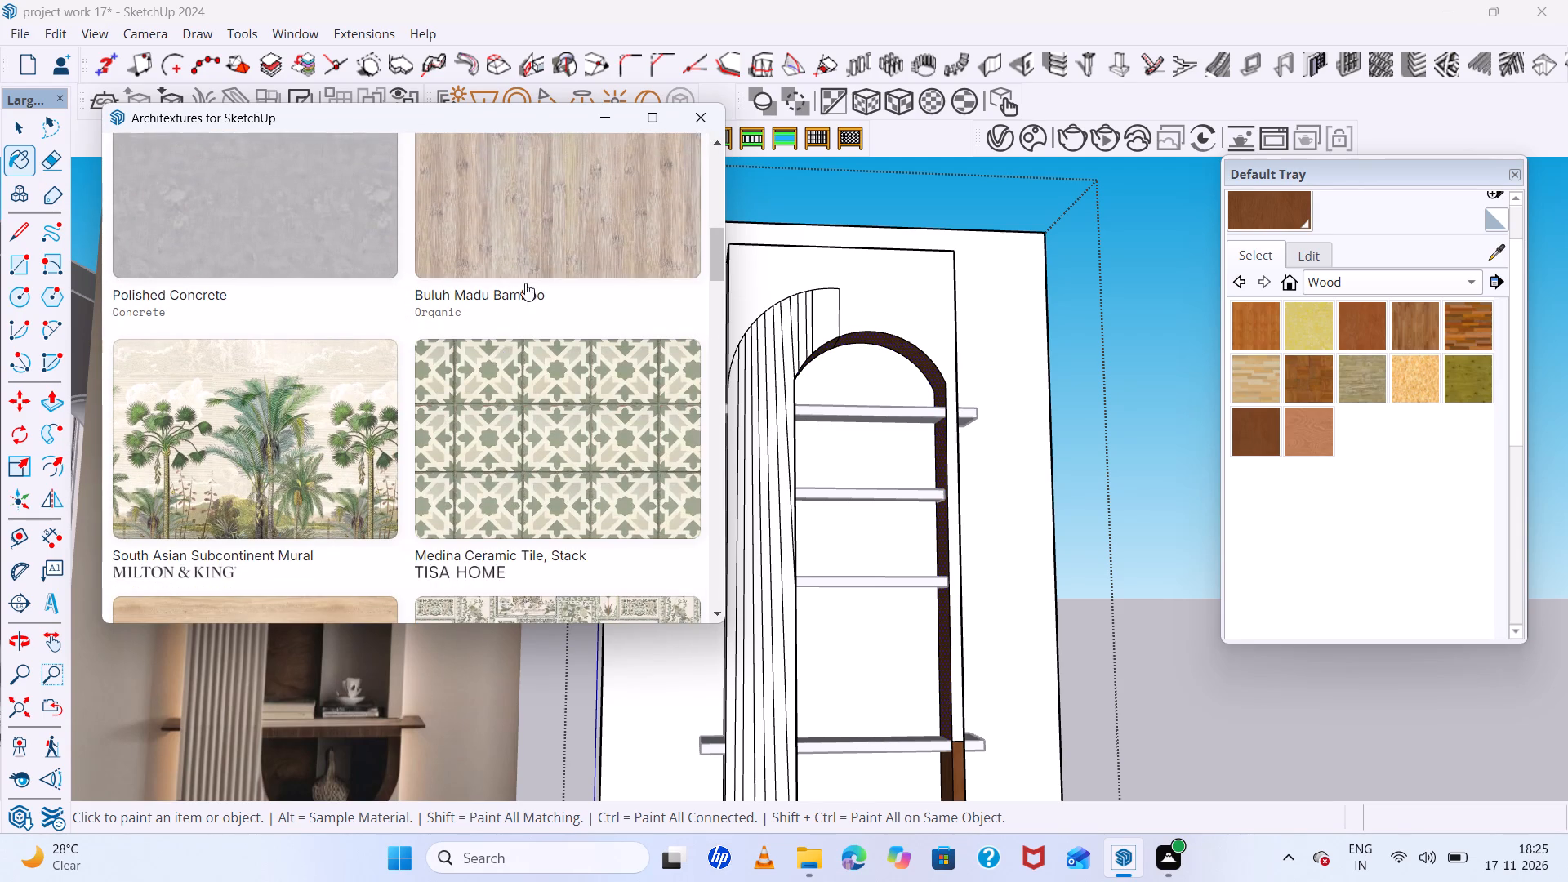
click(555, 225)
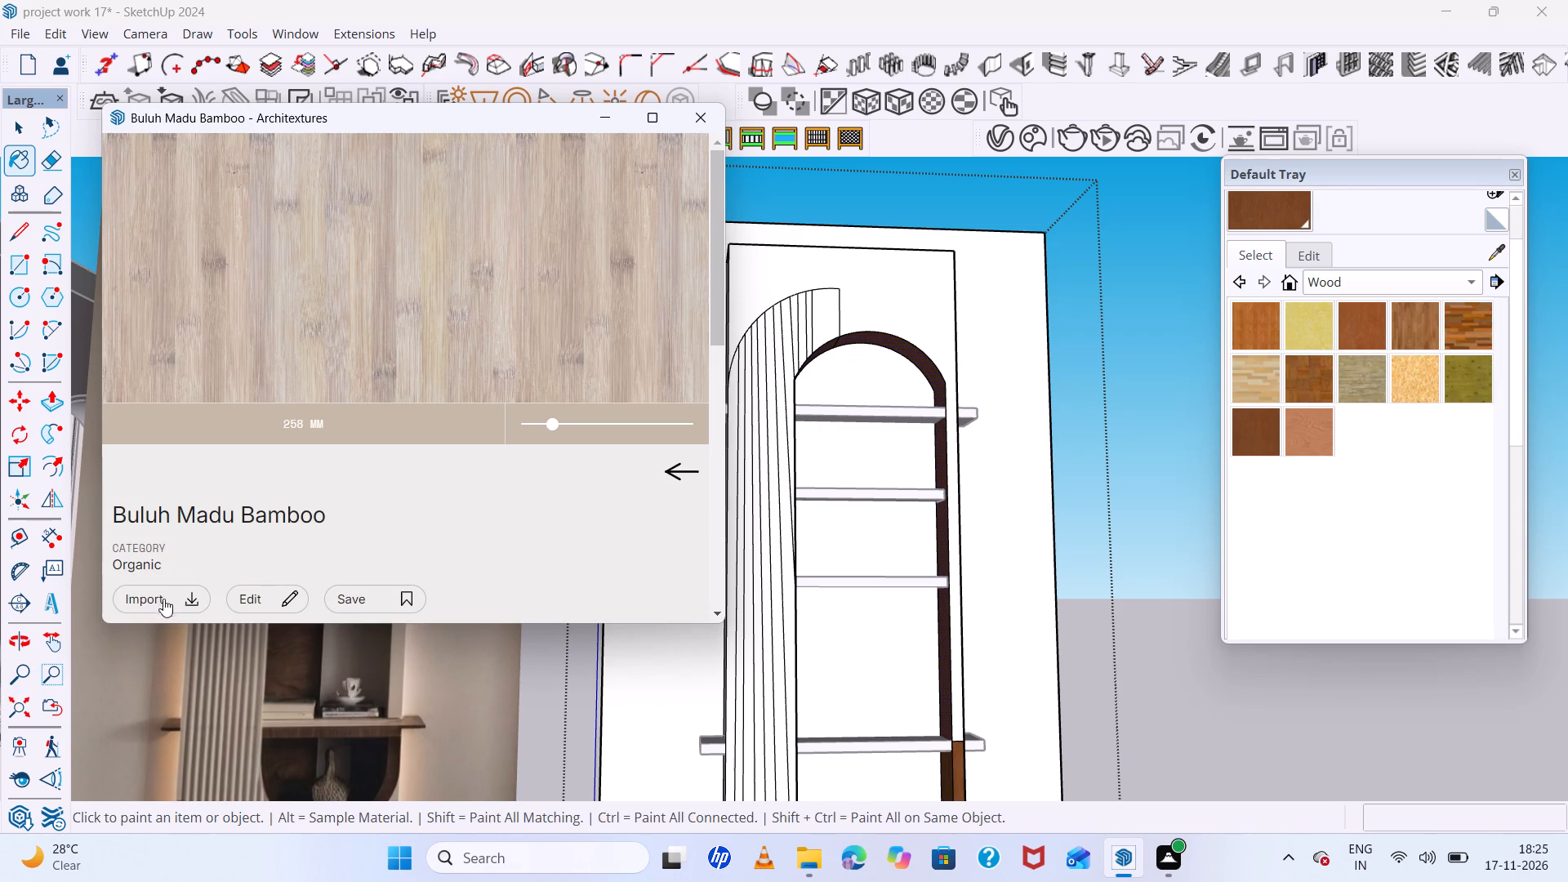
click(163, 606)
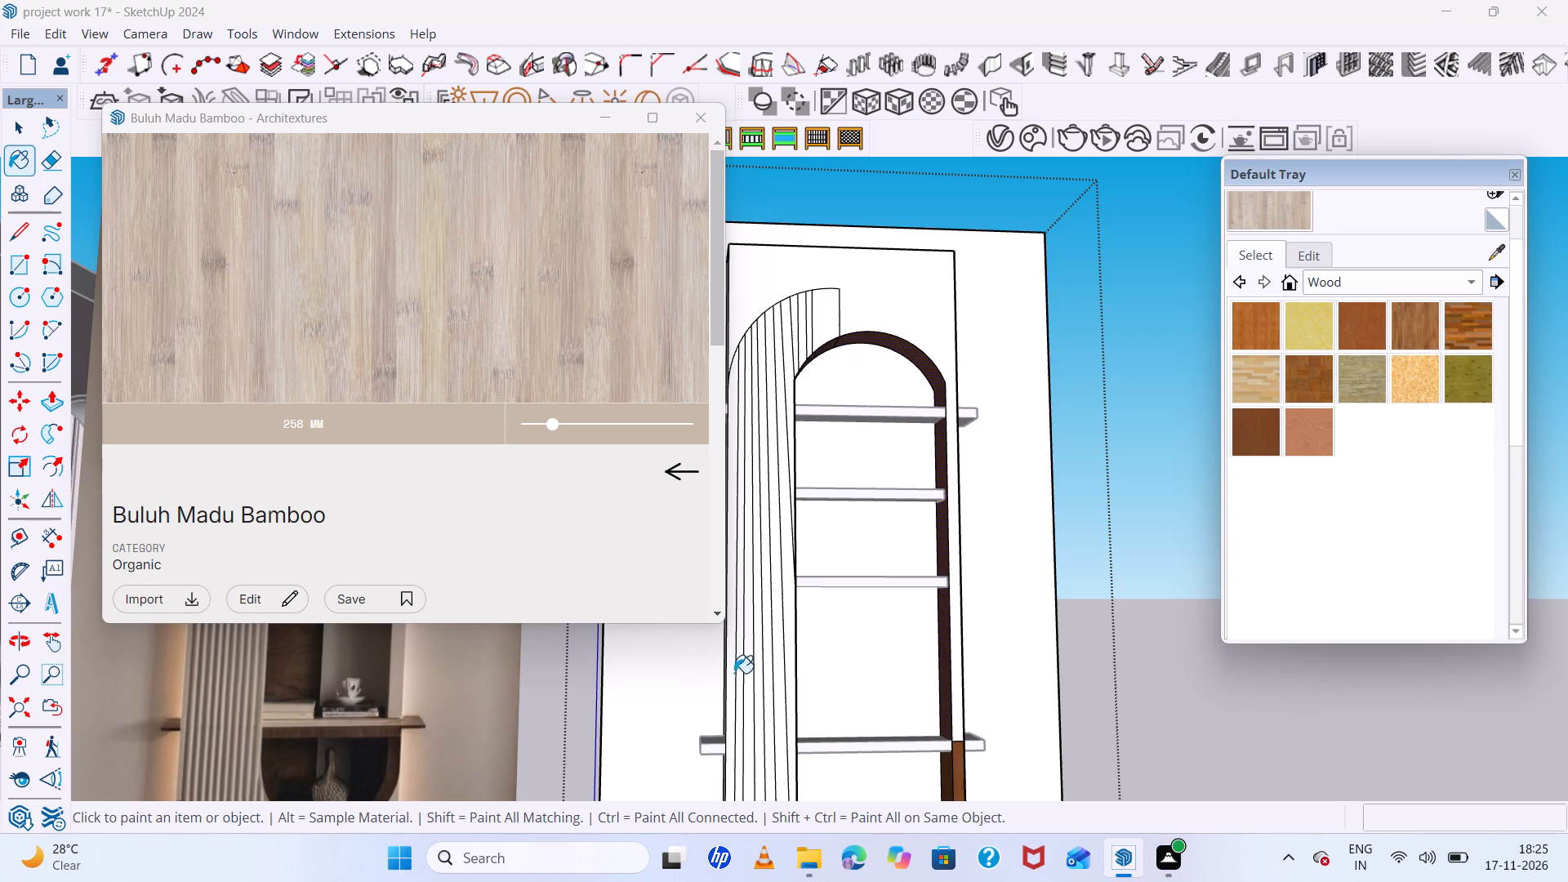
scroll(826, 469, down, 4)
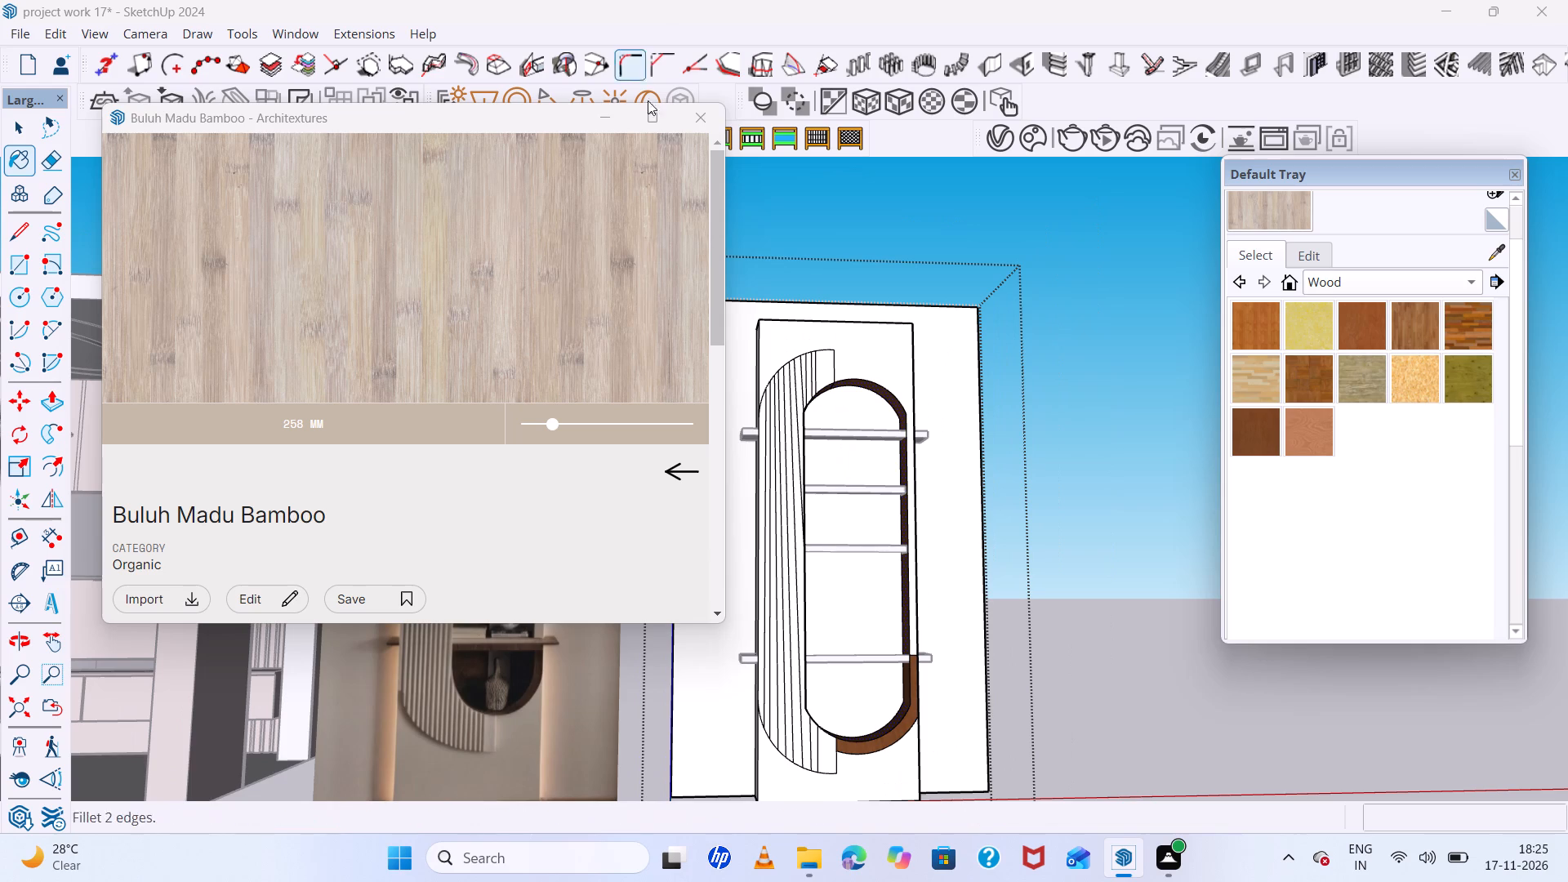
click(696, 125)
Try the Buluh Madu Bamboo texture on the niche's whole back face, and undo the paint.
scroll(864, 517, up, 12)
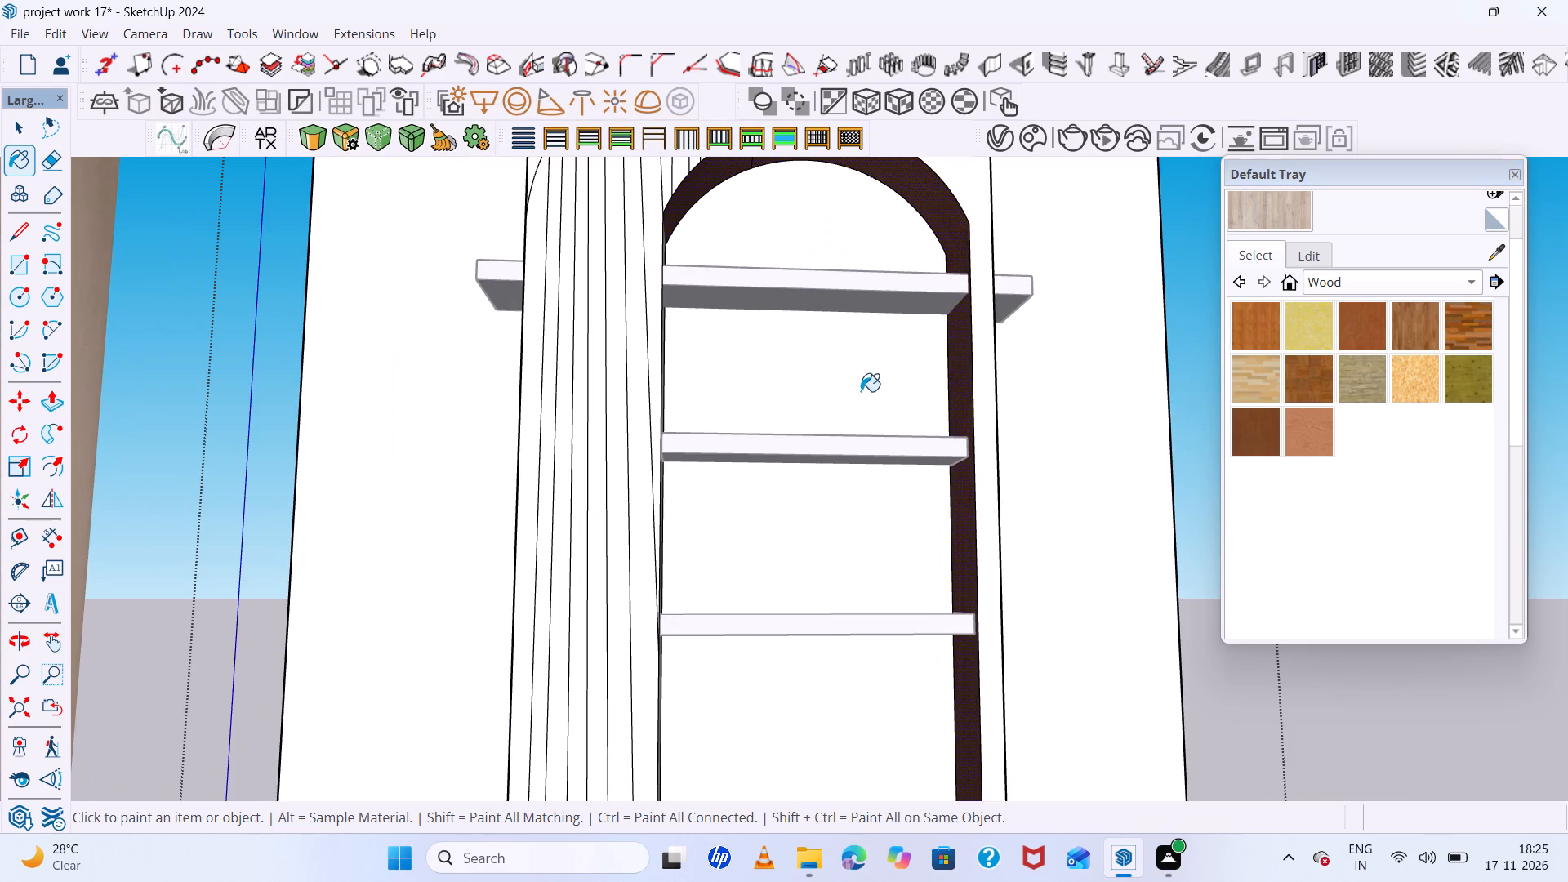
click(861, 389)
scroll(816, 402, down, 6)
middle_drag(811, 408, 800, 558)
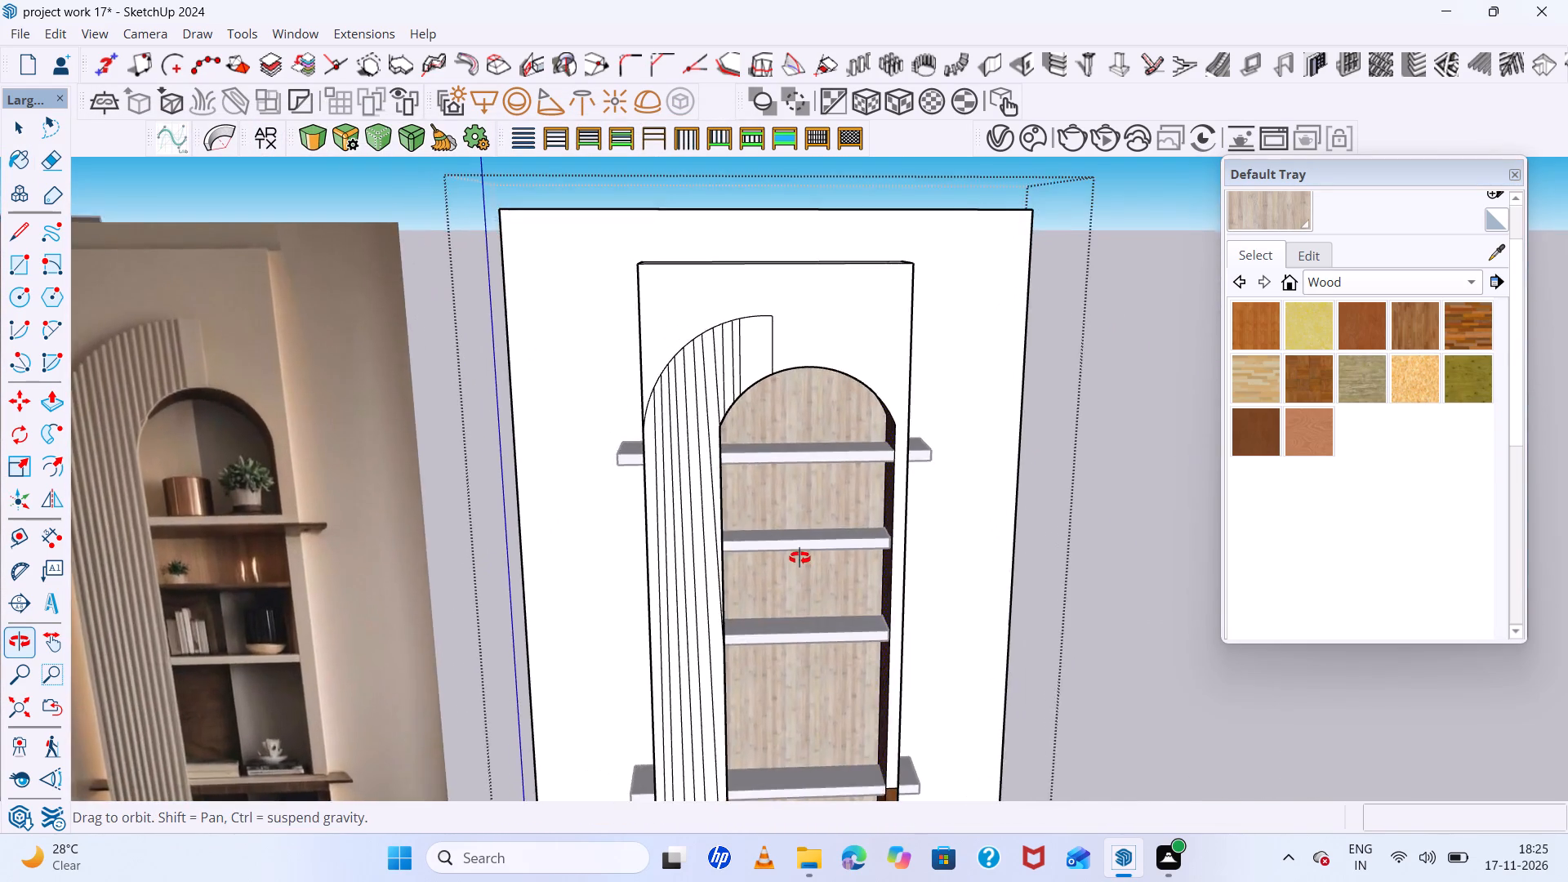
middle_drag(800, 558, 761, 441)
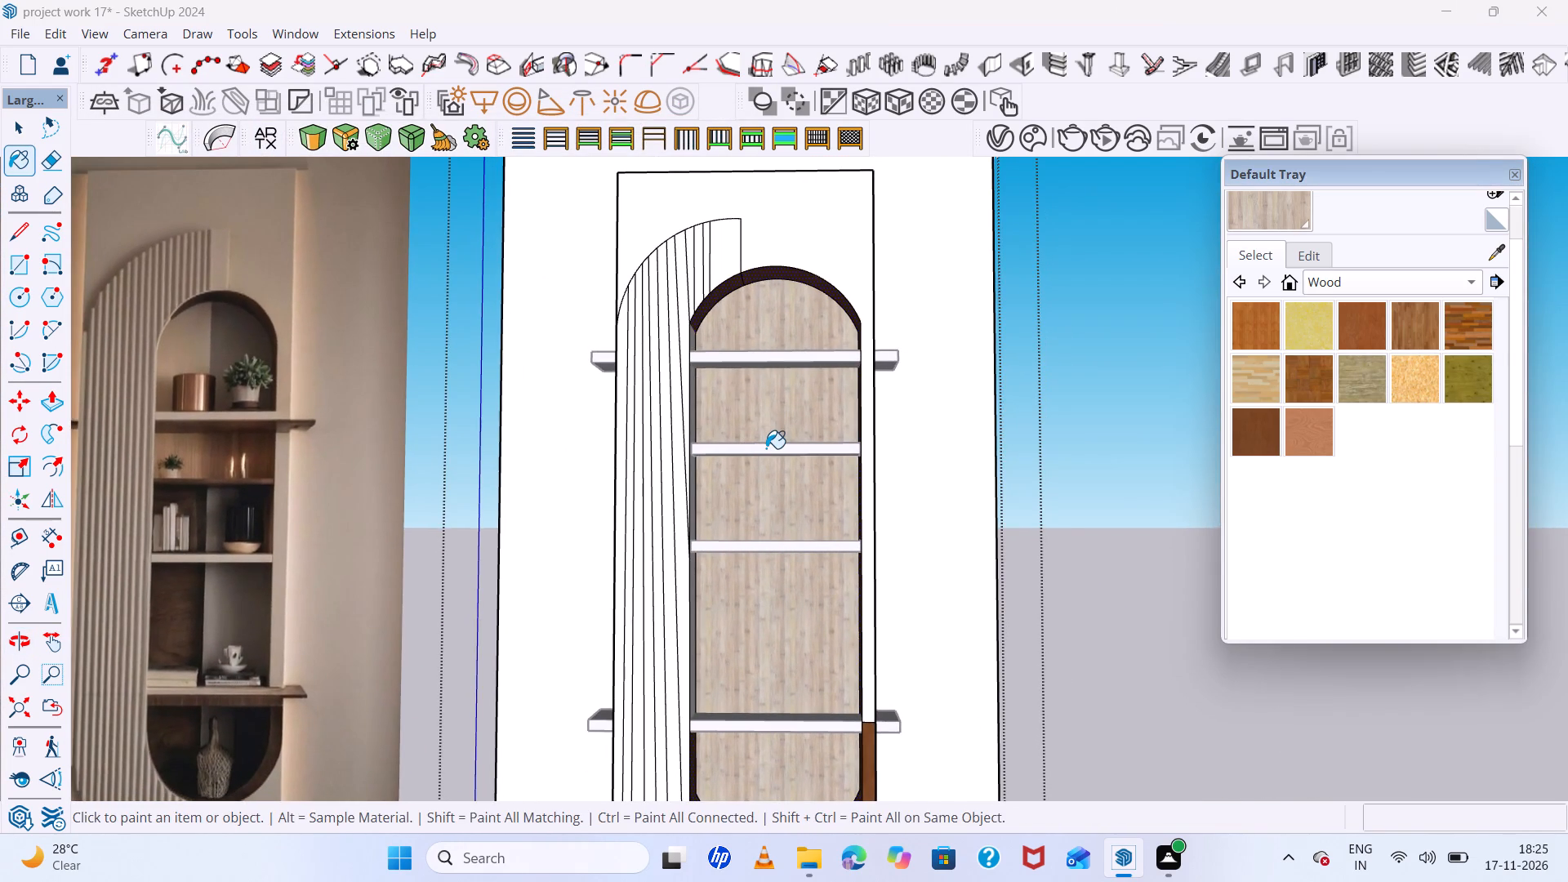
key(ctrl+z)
Draw a rectangle about 2' 2" by 1' on the niche's back face, filling the space between the top and second shelves.
scroll(767, 450, up, 5)
scroll(767, 450, down, 3)
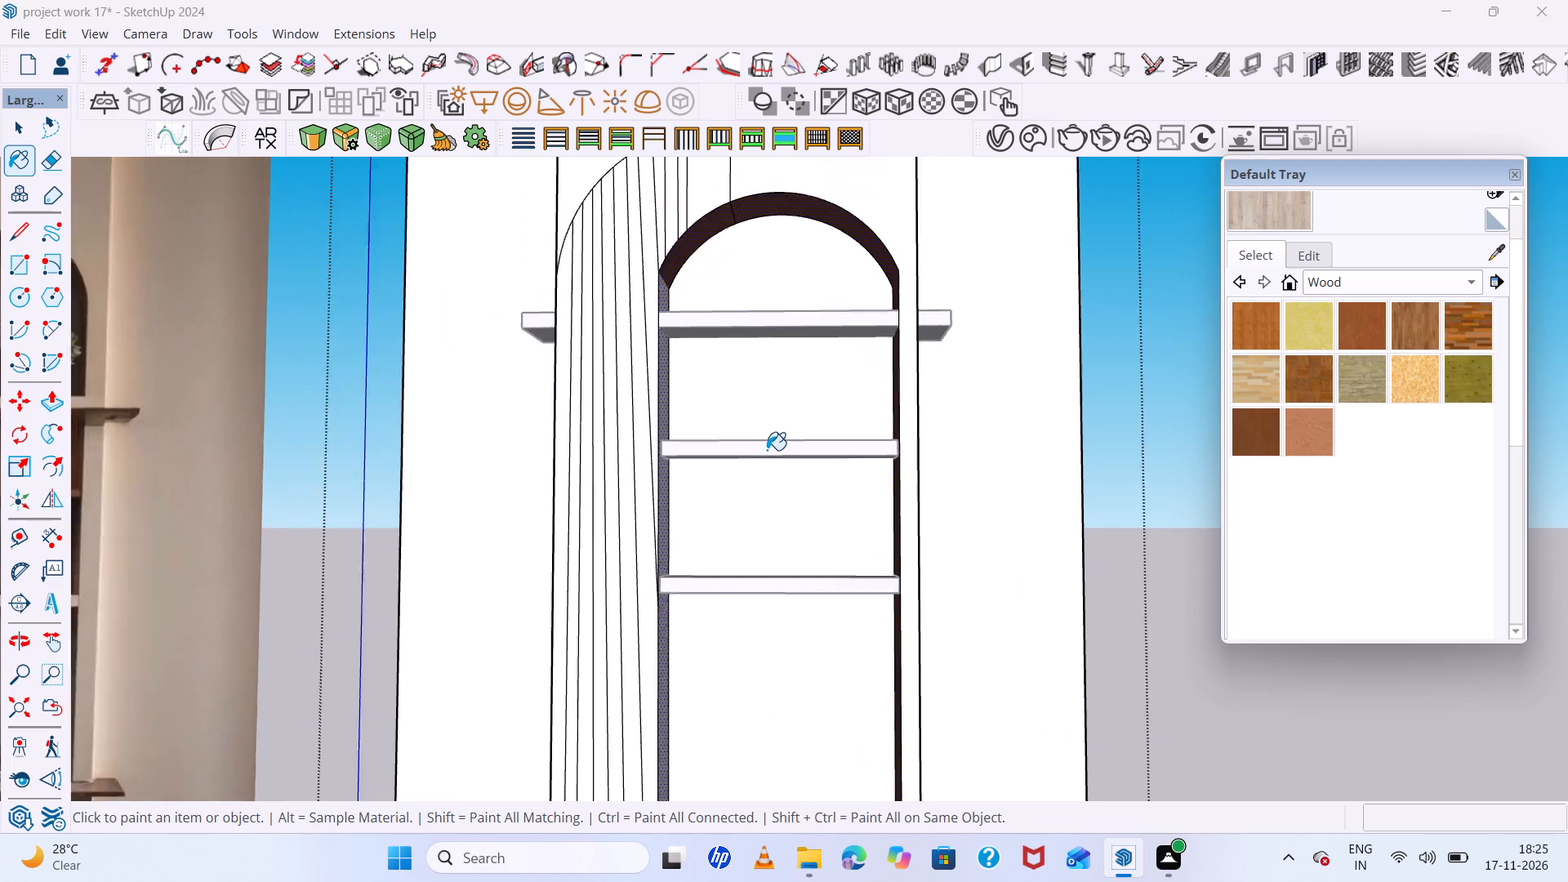
scroll(767, 450, down, 5)
middle_drag(808, 434, 784, 485)
scroll(773, 411, up, 6)
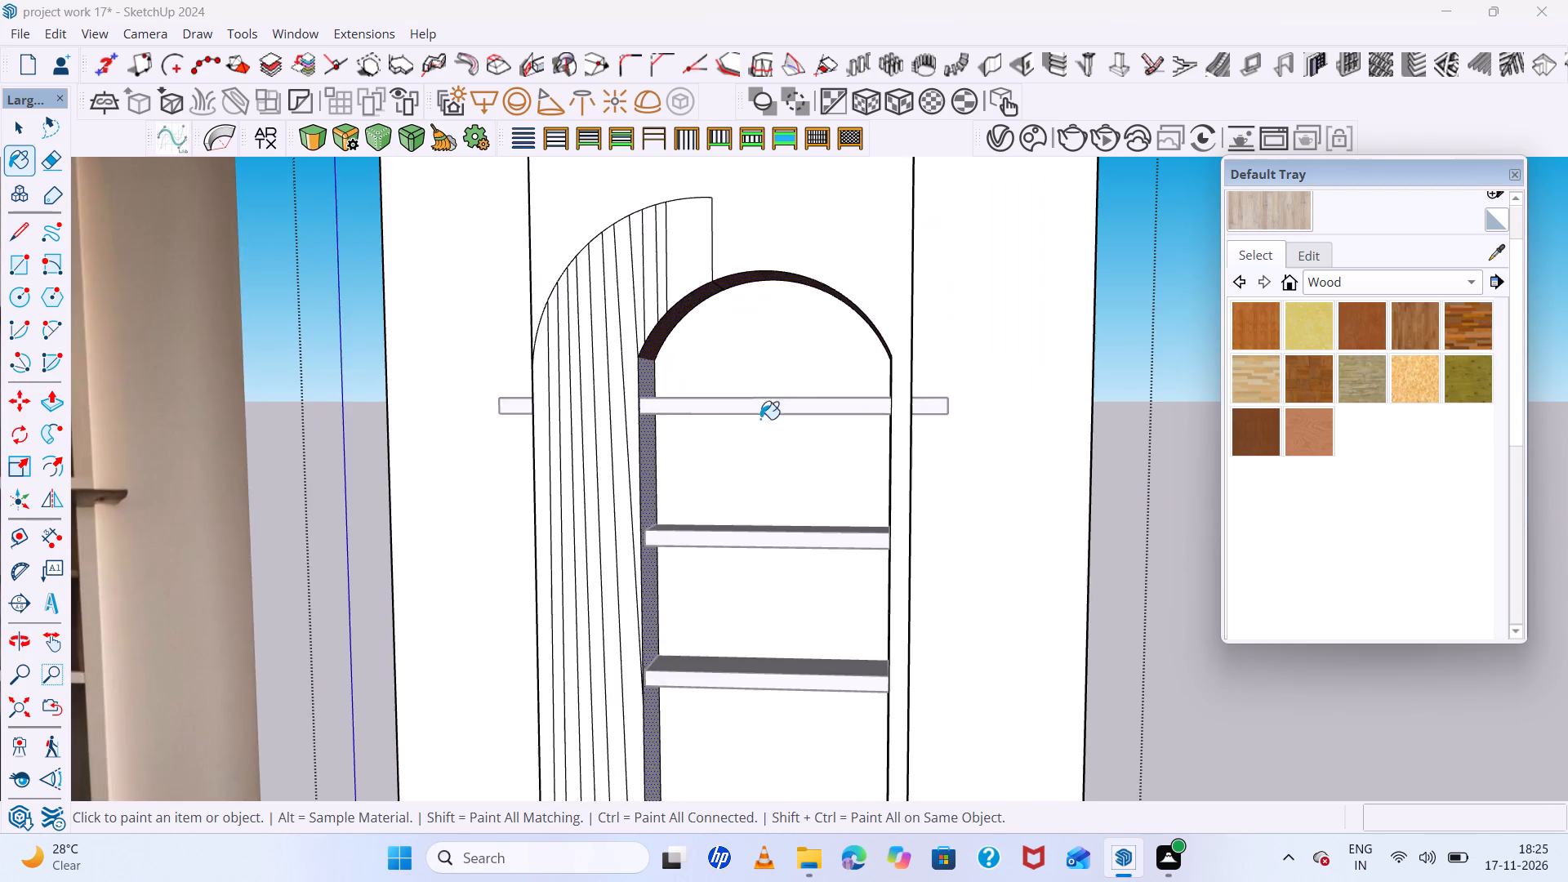
scroll(760, 427, down, 6)
scroll(761, 428, up, 4)
middle_drag(761, 428, 758, 394)
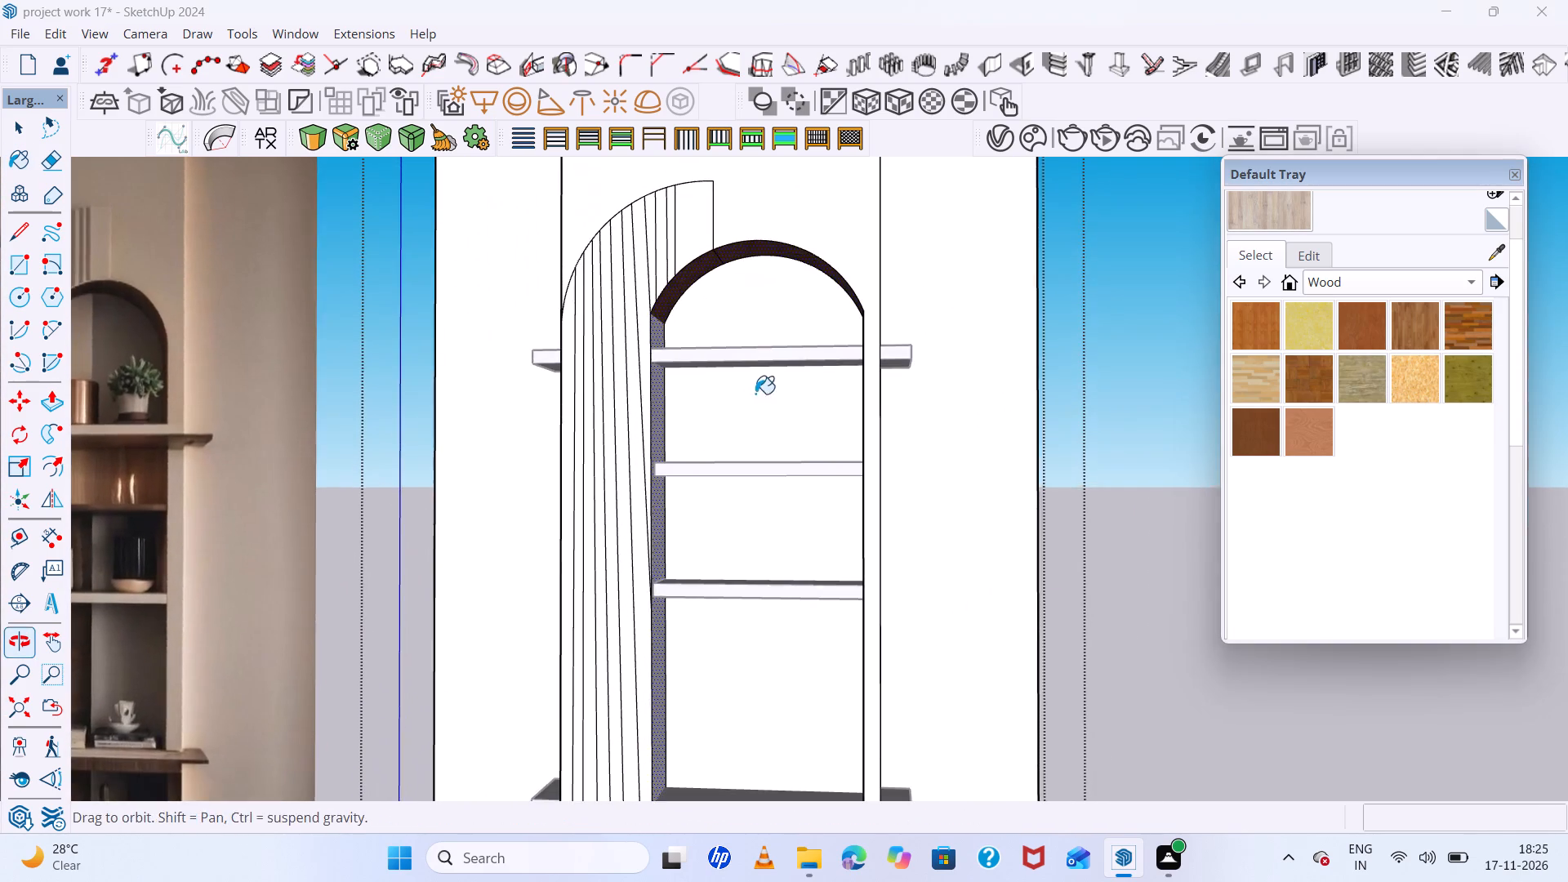
scroll(710, 402, up, 6)
middle_drag(715, 336, 753, 284)
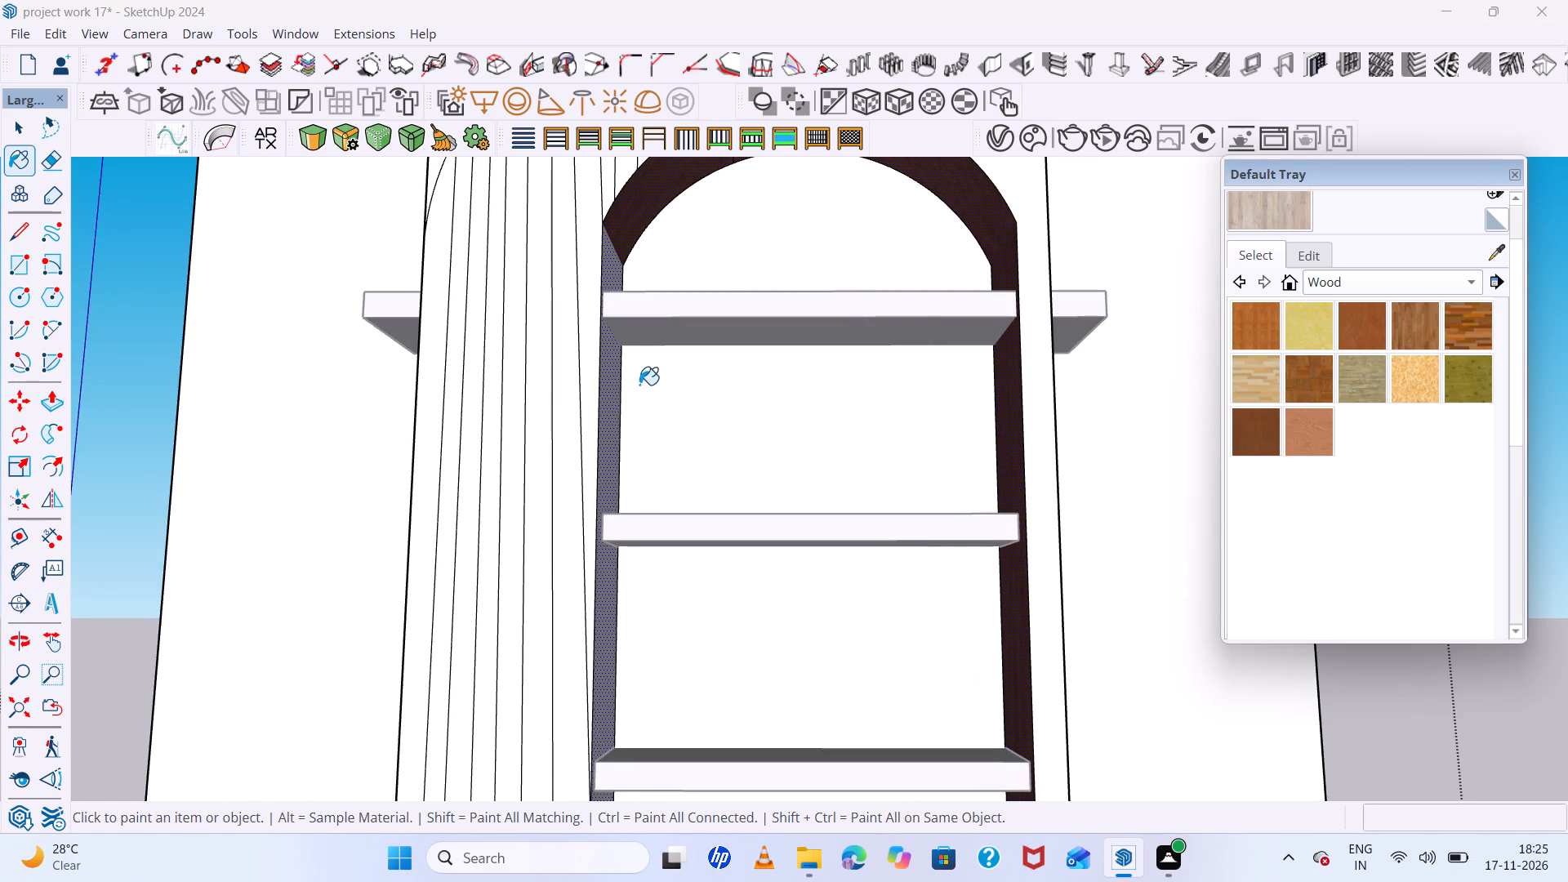
key(r)
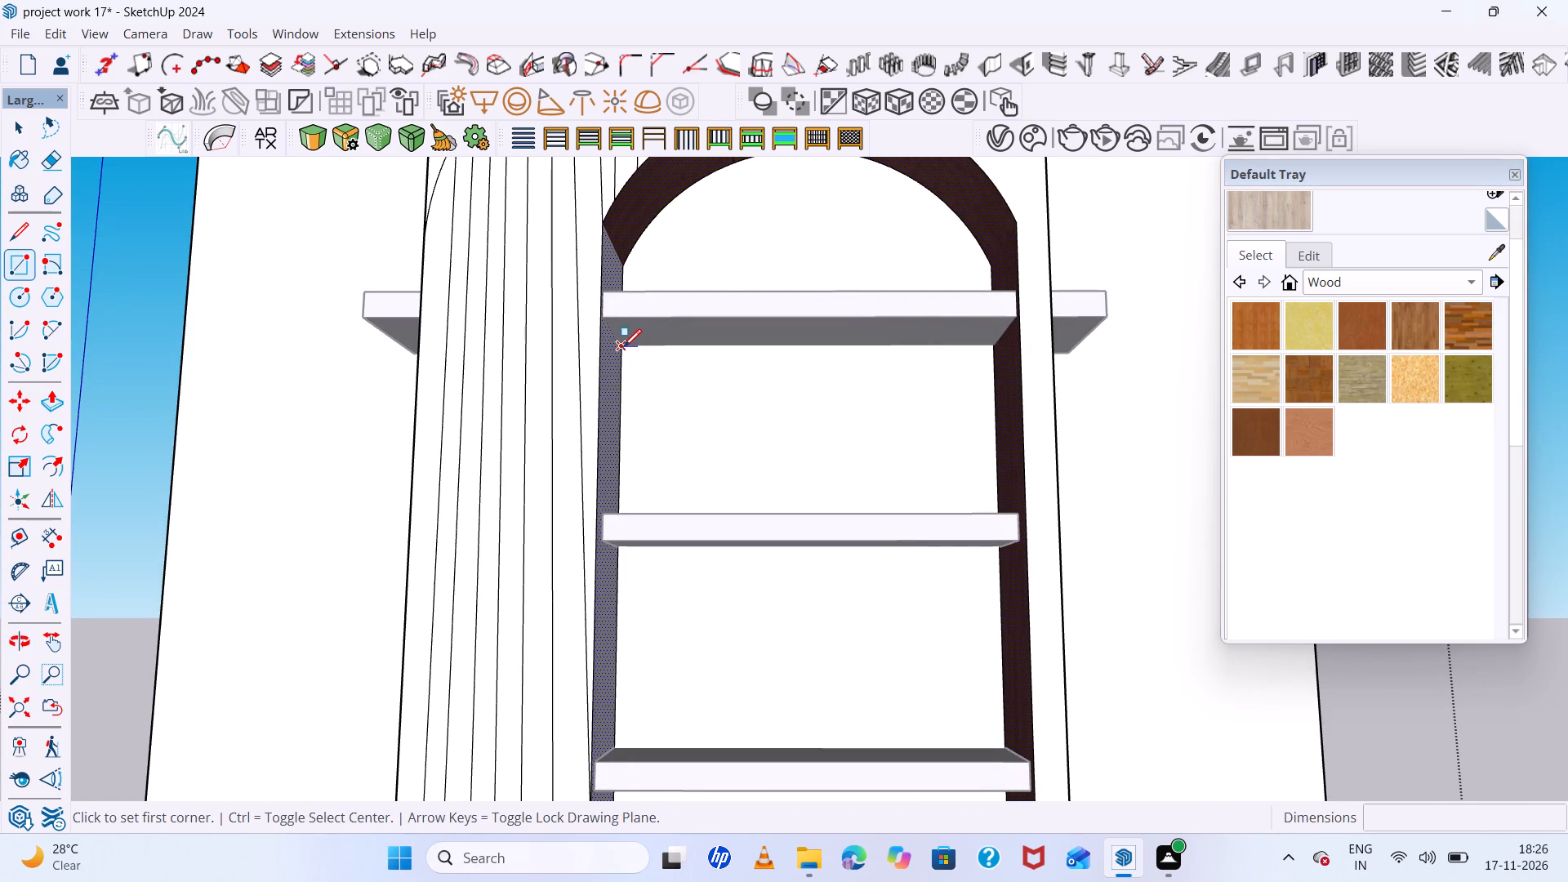
scroll(623, 347, up, 11)
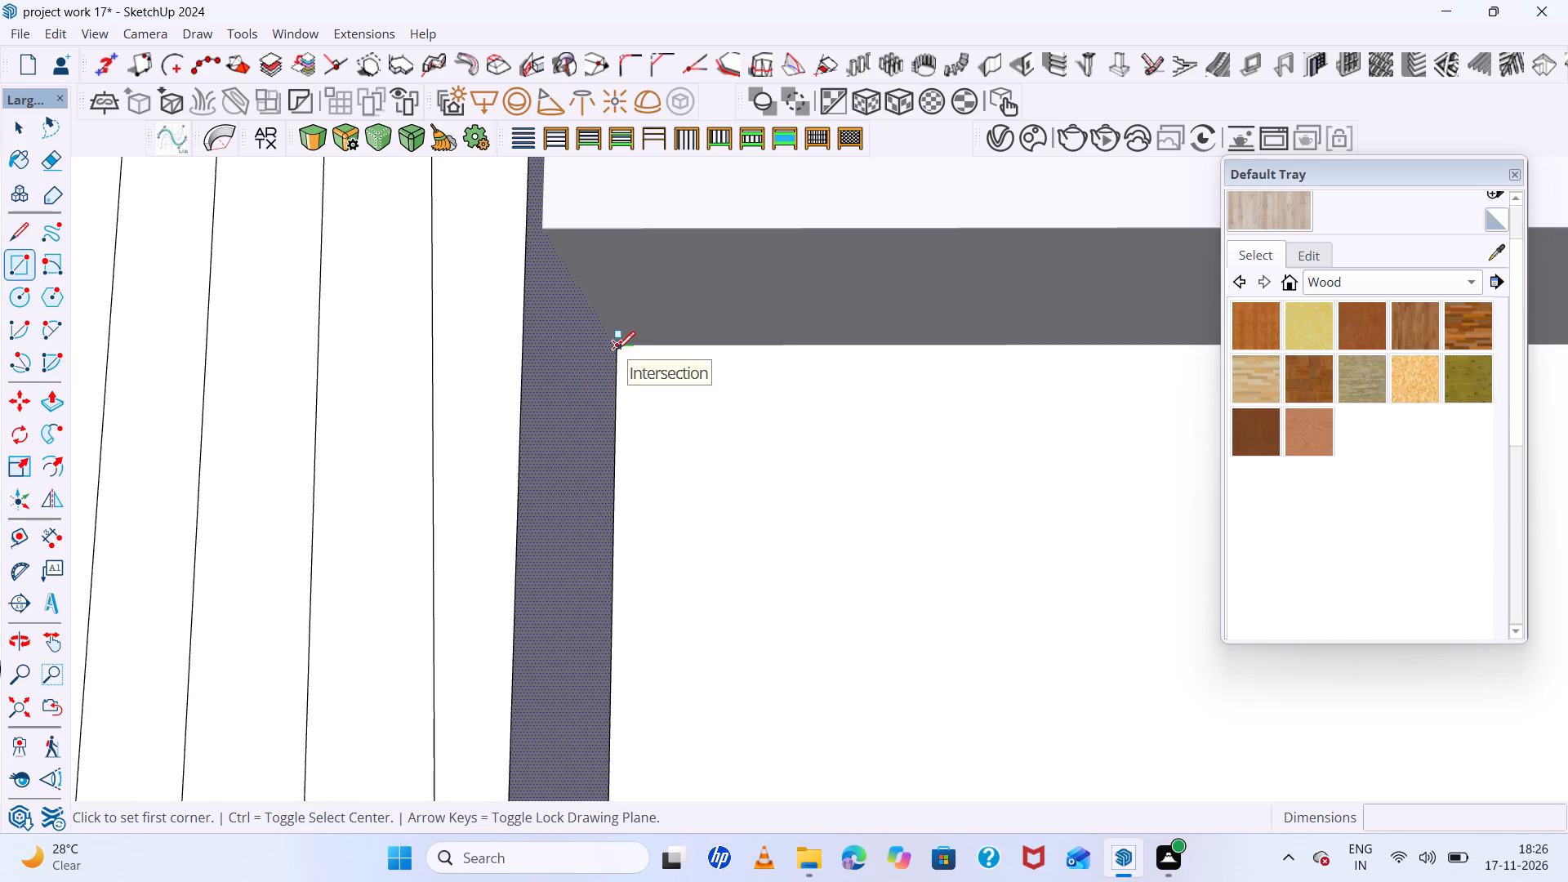
click(618, 348)
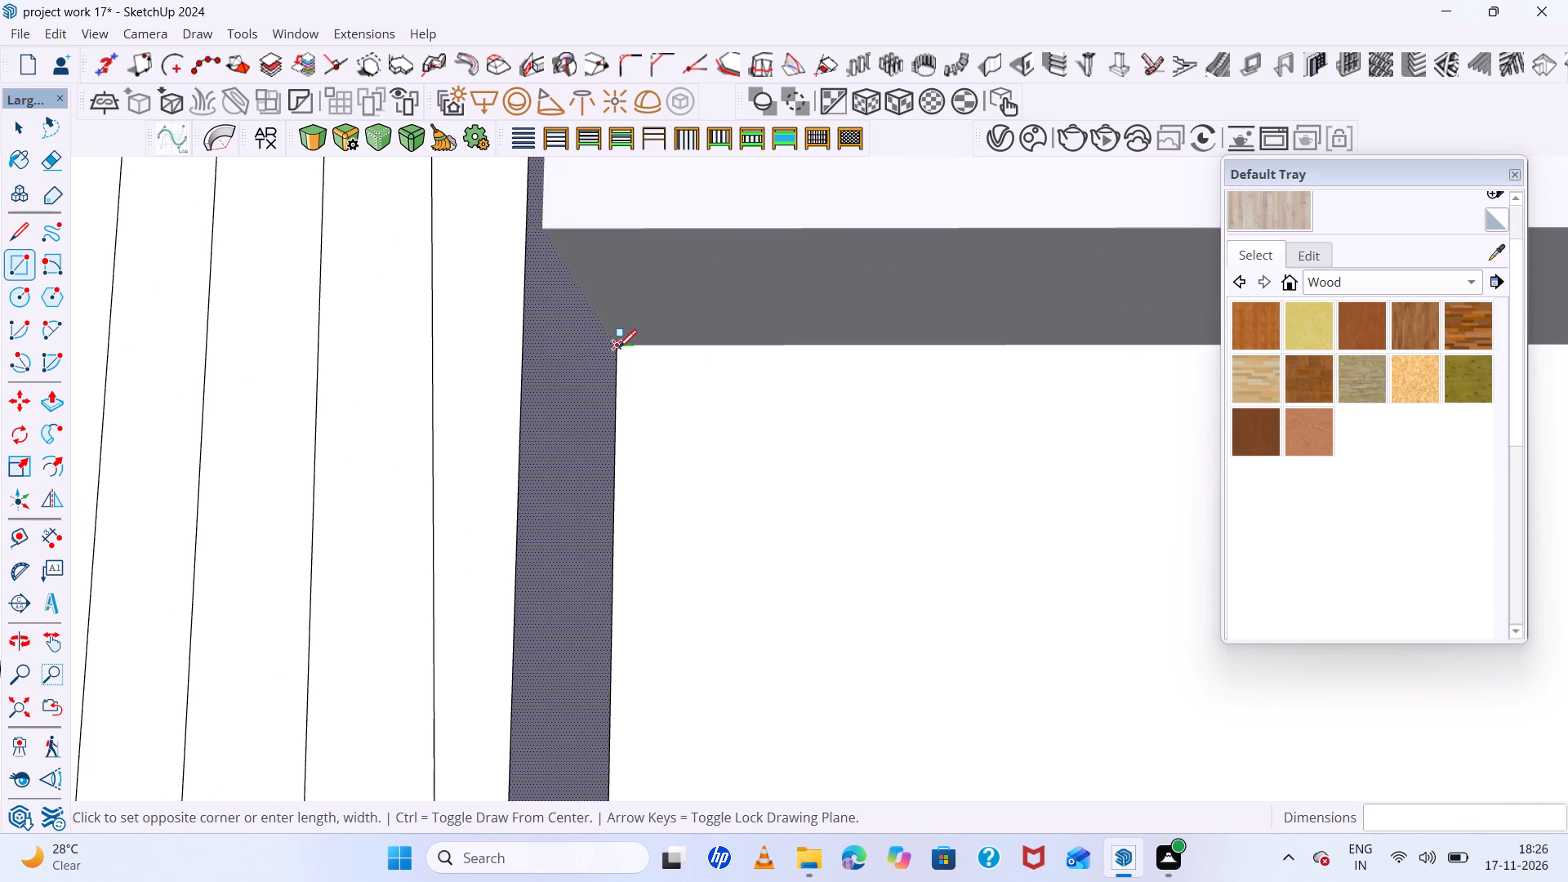
scroll(618, 348, down, 12)
scroll(987, 514, up, 5)
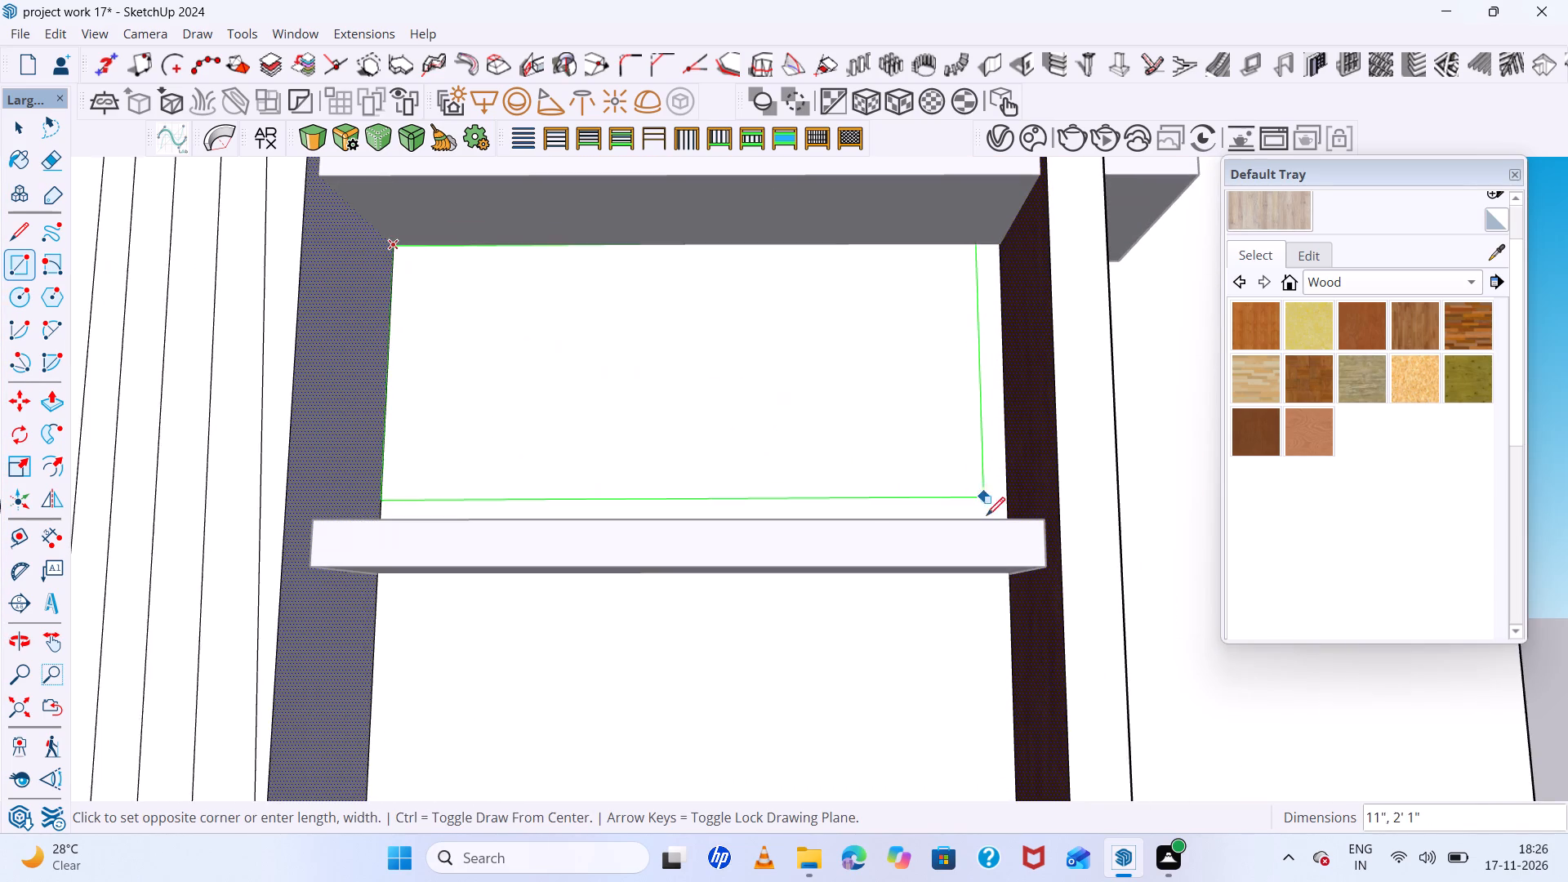
middle_drag(994, 528, 1027, 593)
scroll(1001, 545, up, 6)
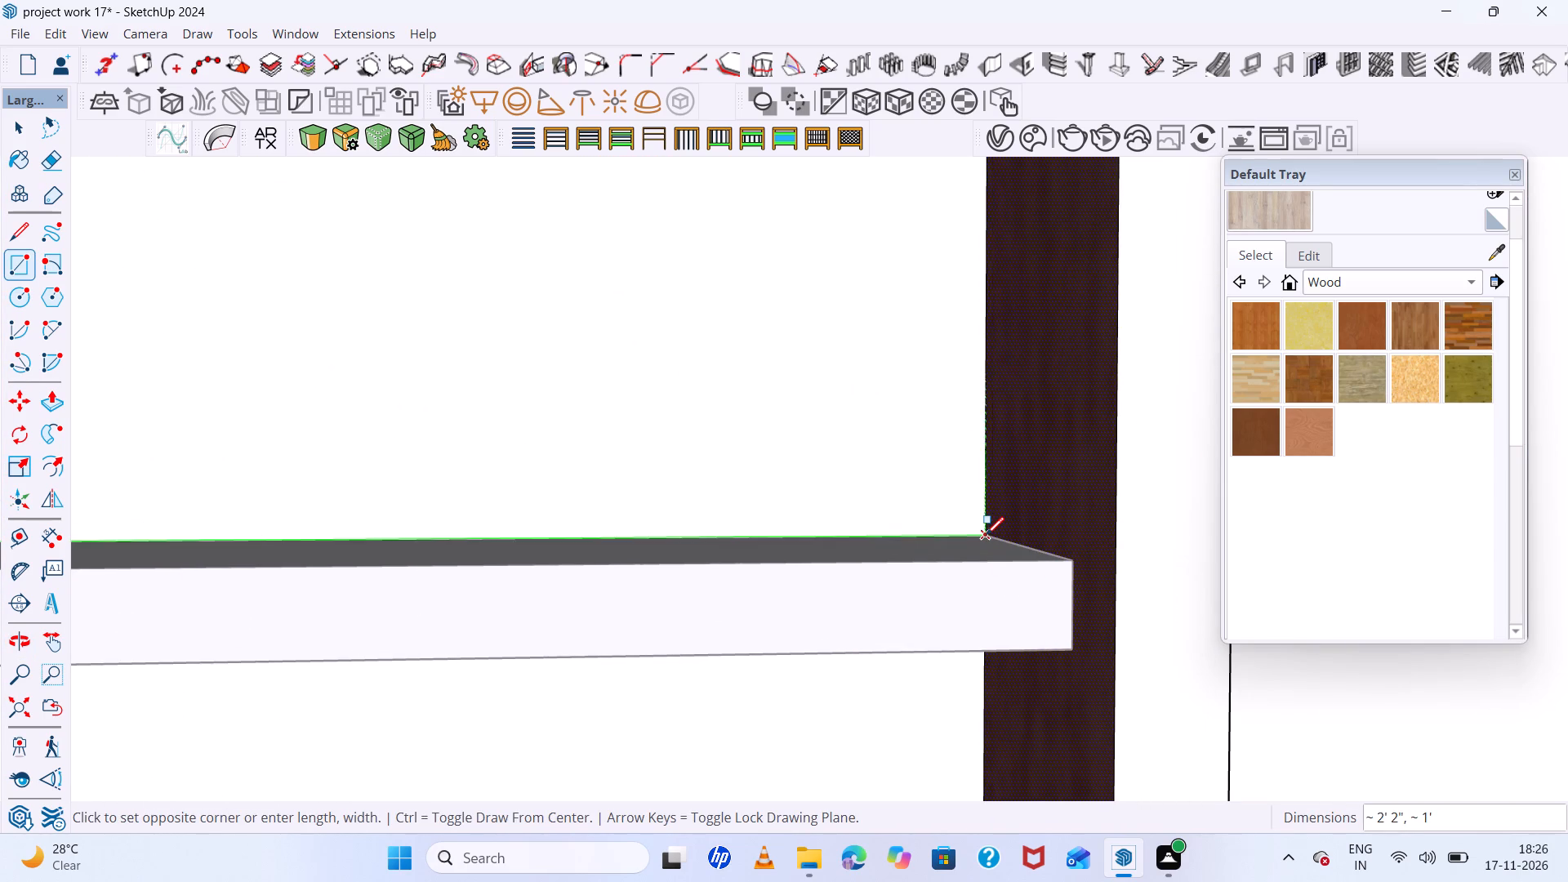
click(986, 535)
Draw a rectangle about 5' 1" by 11" on the niche's back face, from the second shelf's underside at the fluted side down to the bottom arc.
scroll(982, 535, down, 20)
scroll(808, 412, down, 7)
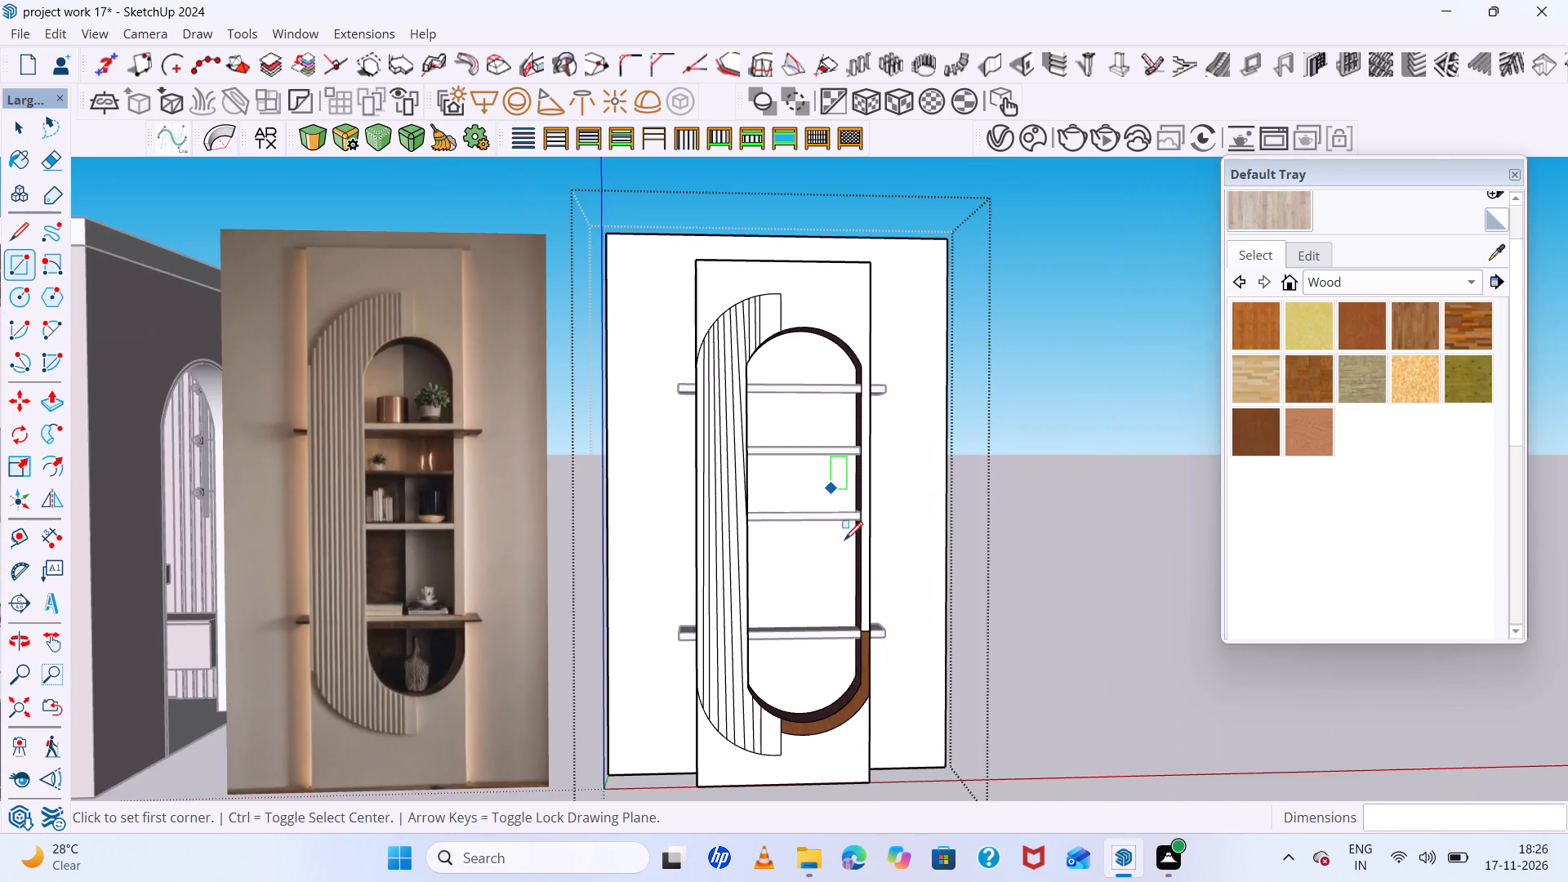
middle_drag(846, 543, 840, 518)
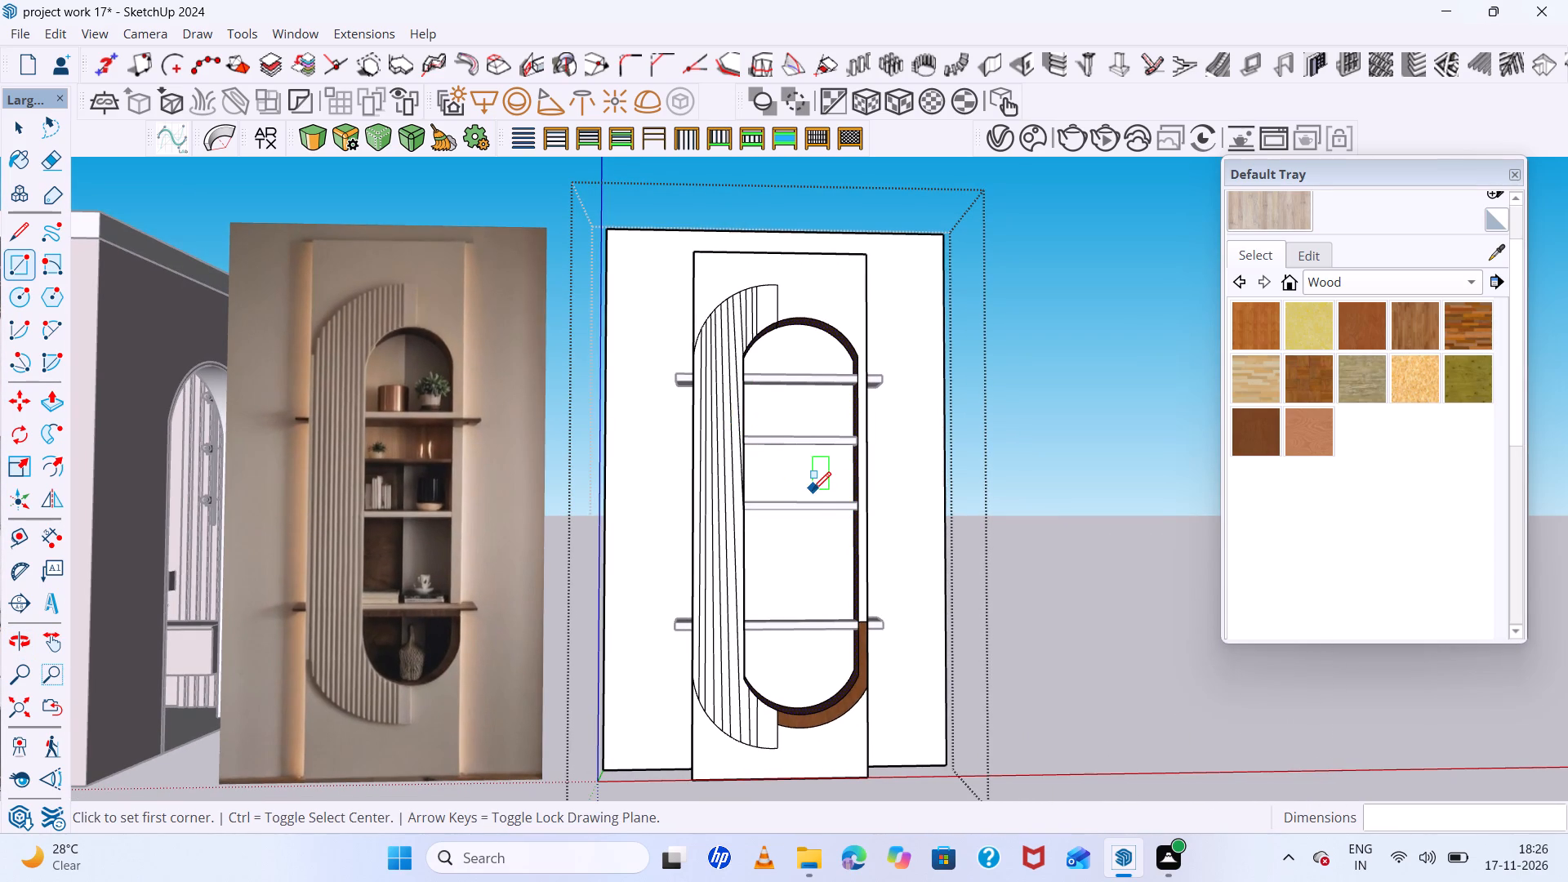
scroll(813, 490, up, 5)
scroll(813, 490, down, 3)
middle_drag(813, 487, 810, 461)
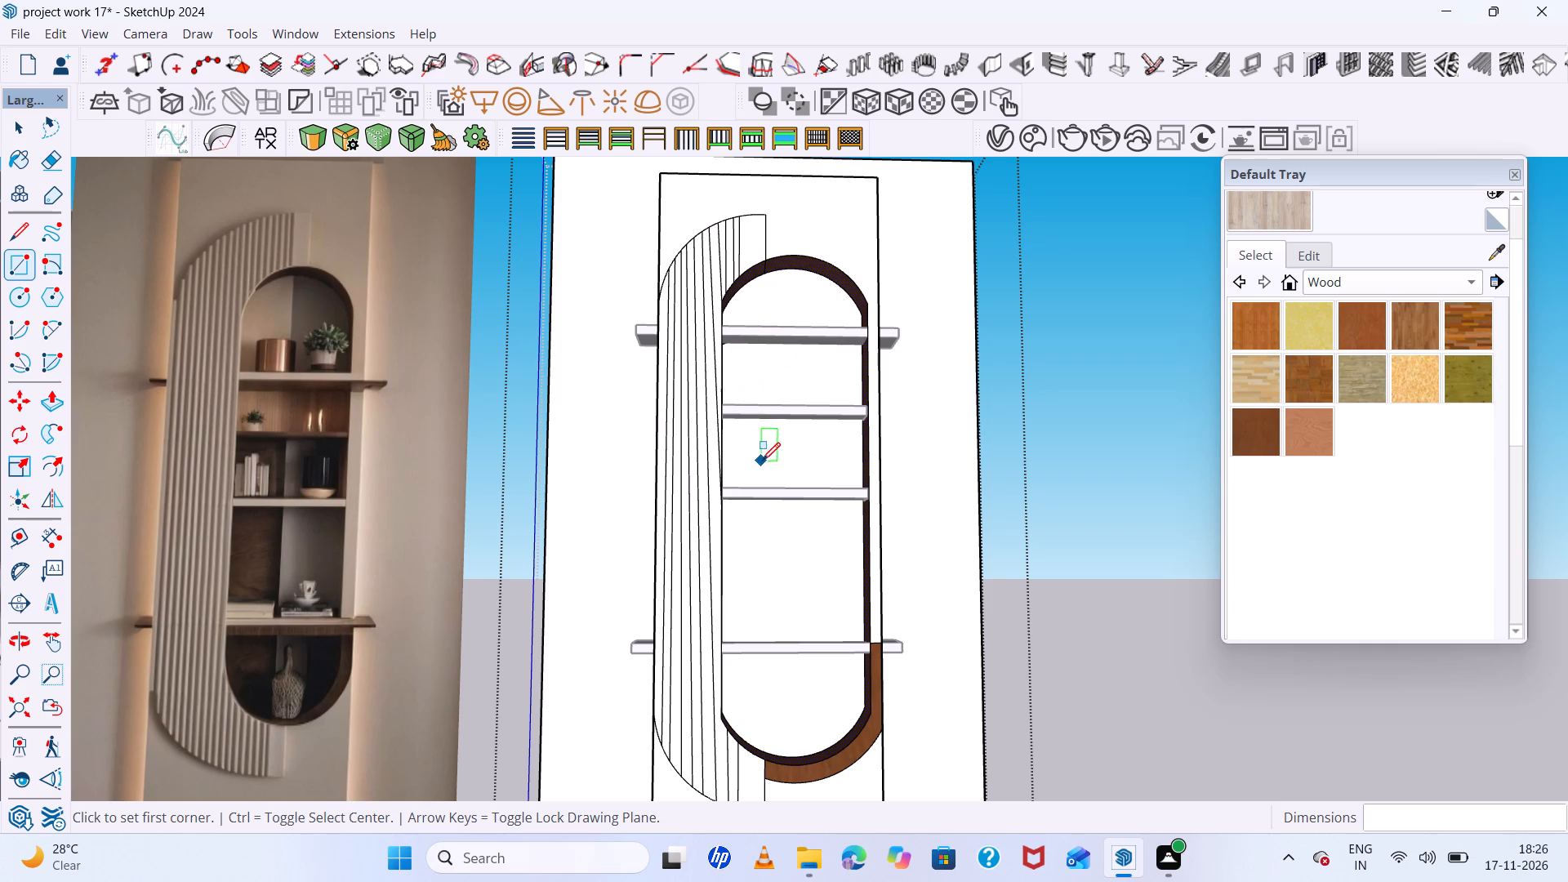
middle_drag(762, 459, 740, 385)
scroll(755, 397, up, 10)
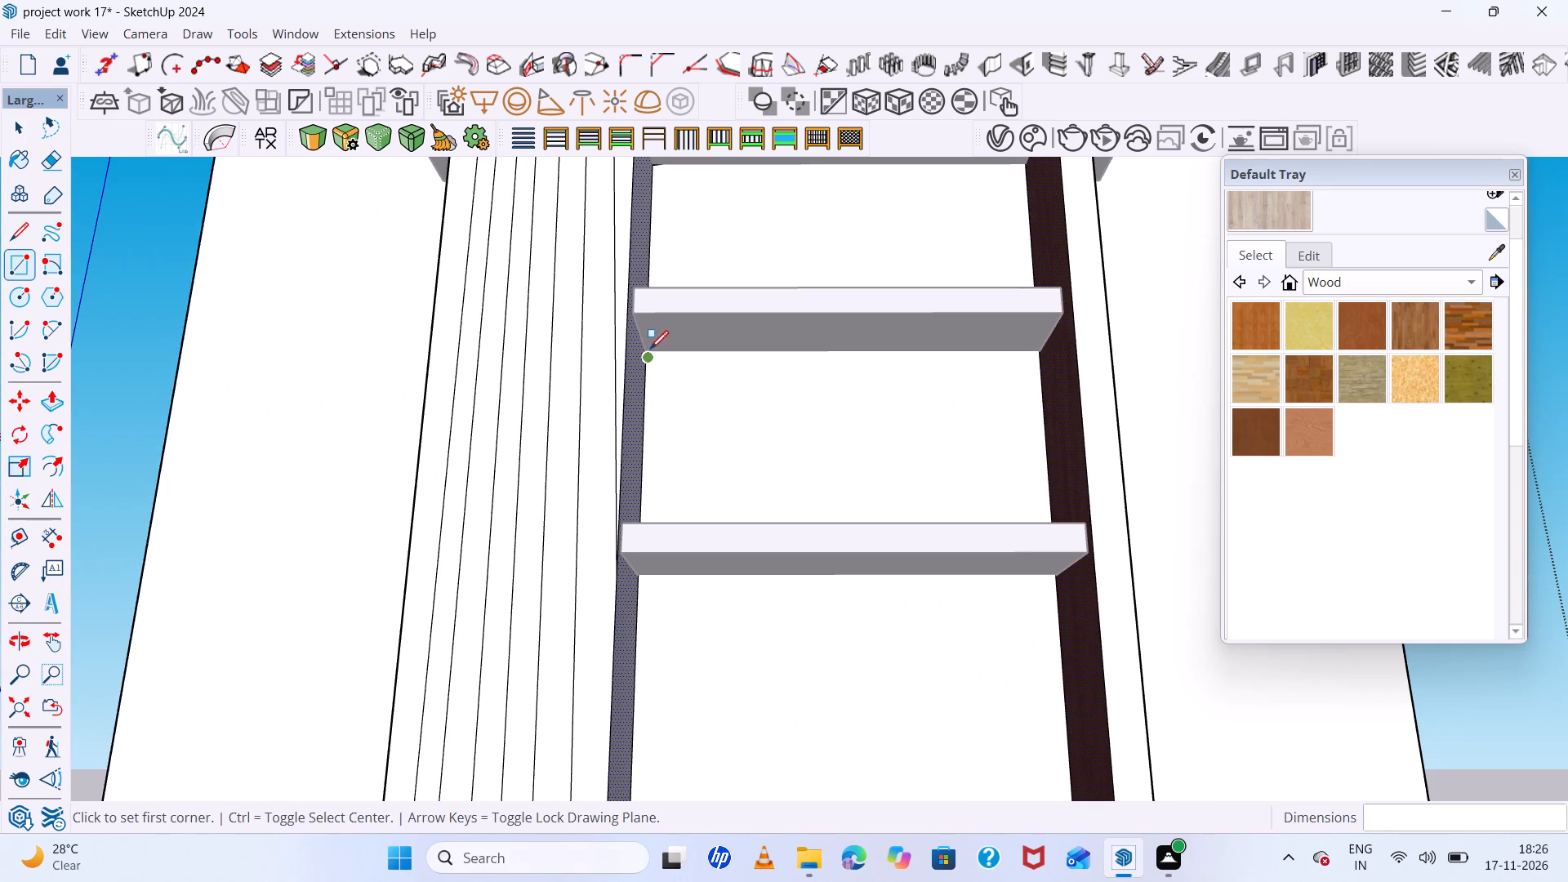
scroll(648, 354, up, 20)
scroll(648, 354, up, 4)
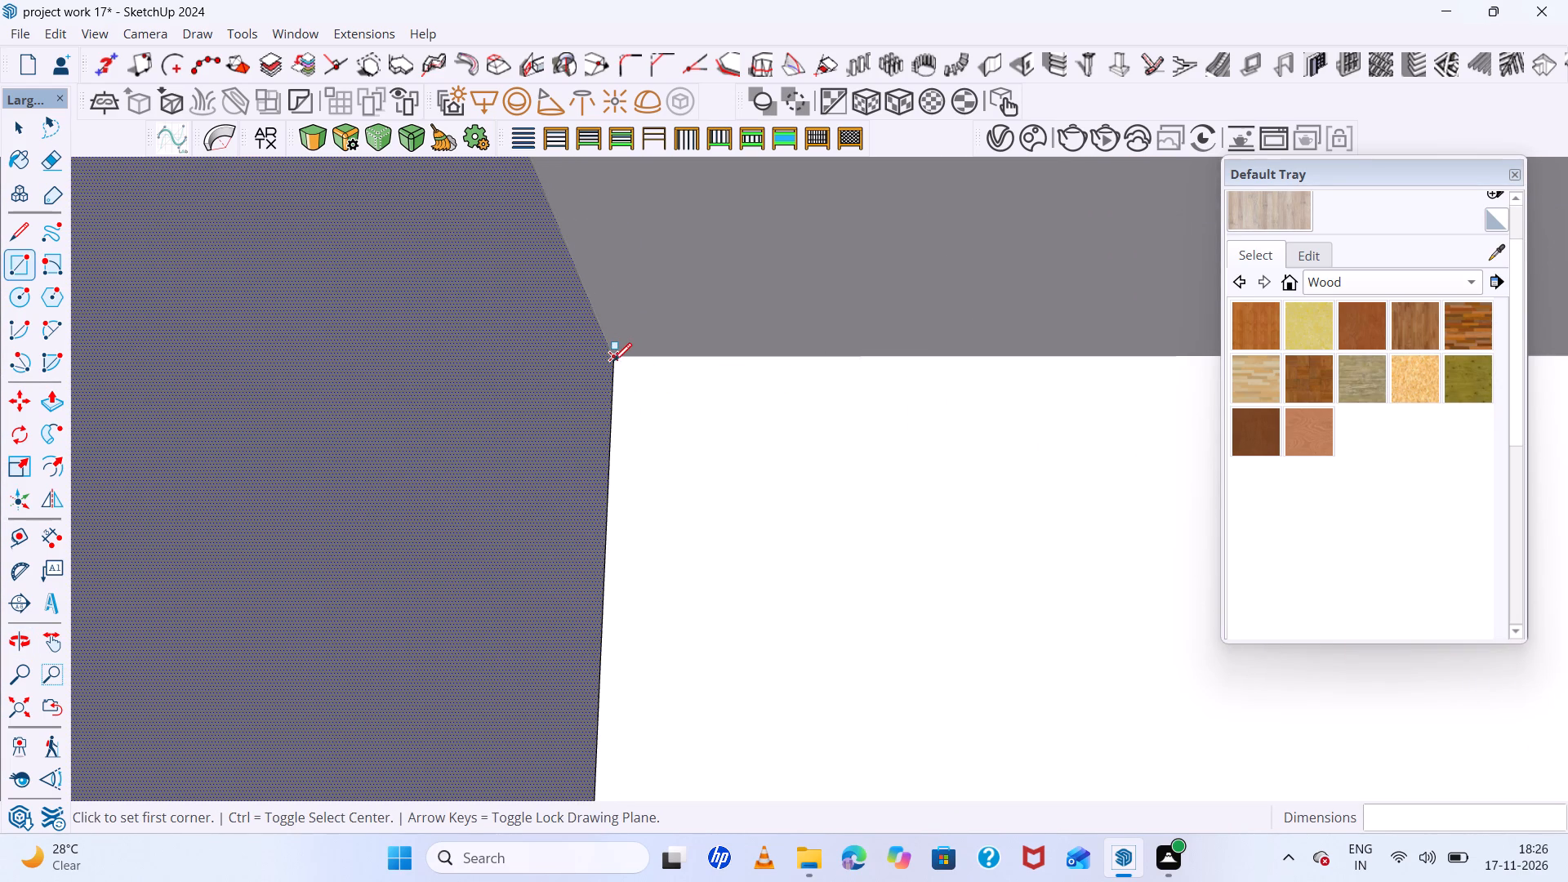
click(612, 358)
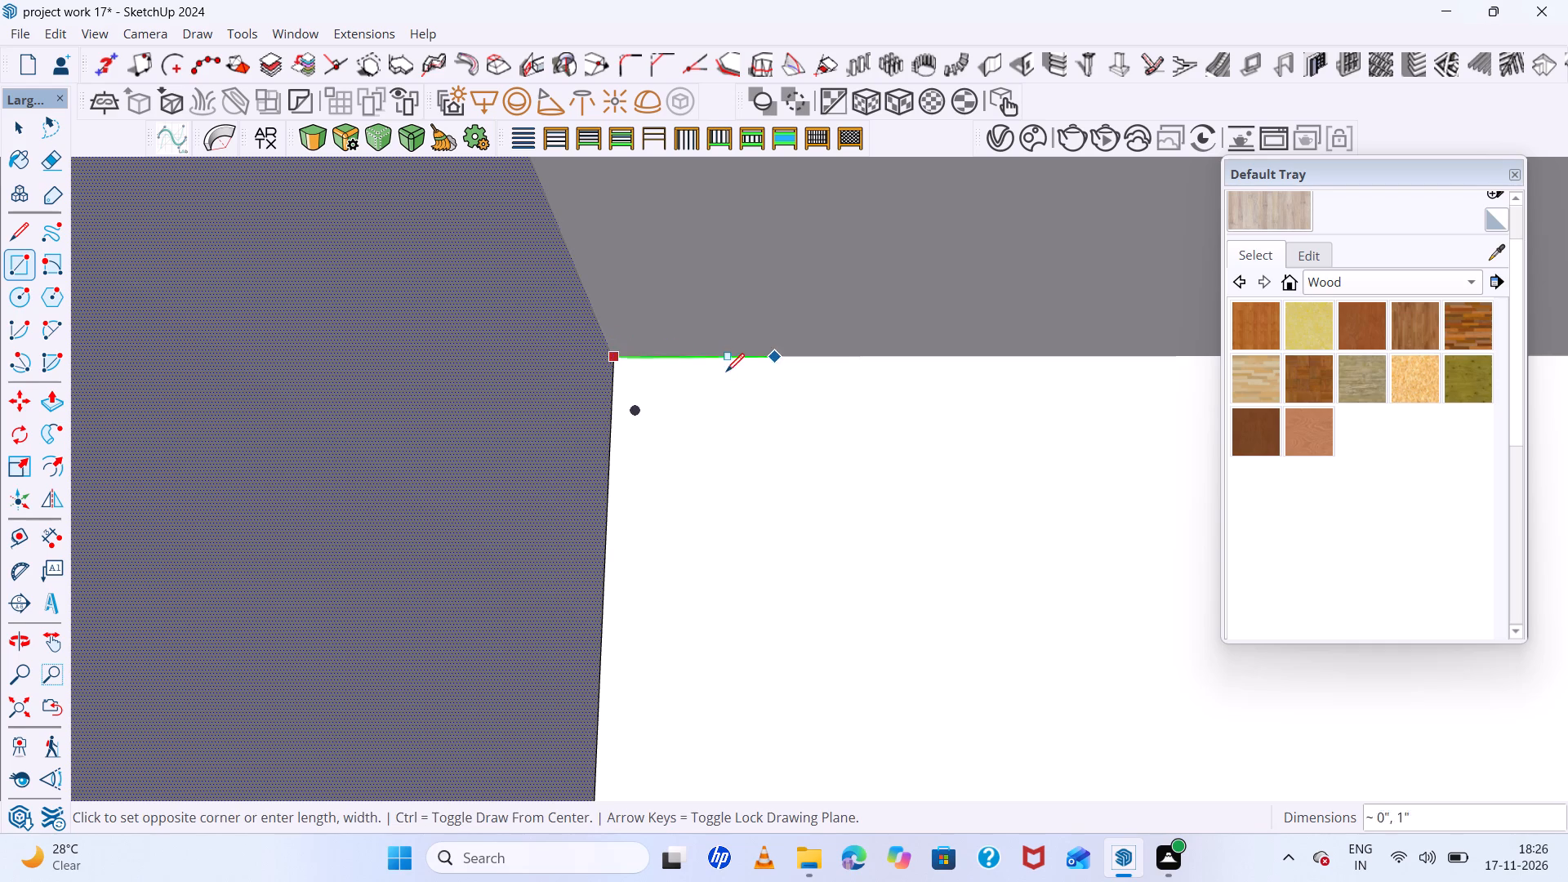
scroll(733, 374, down, 20)
scroll(733, 374, down, 13)
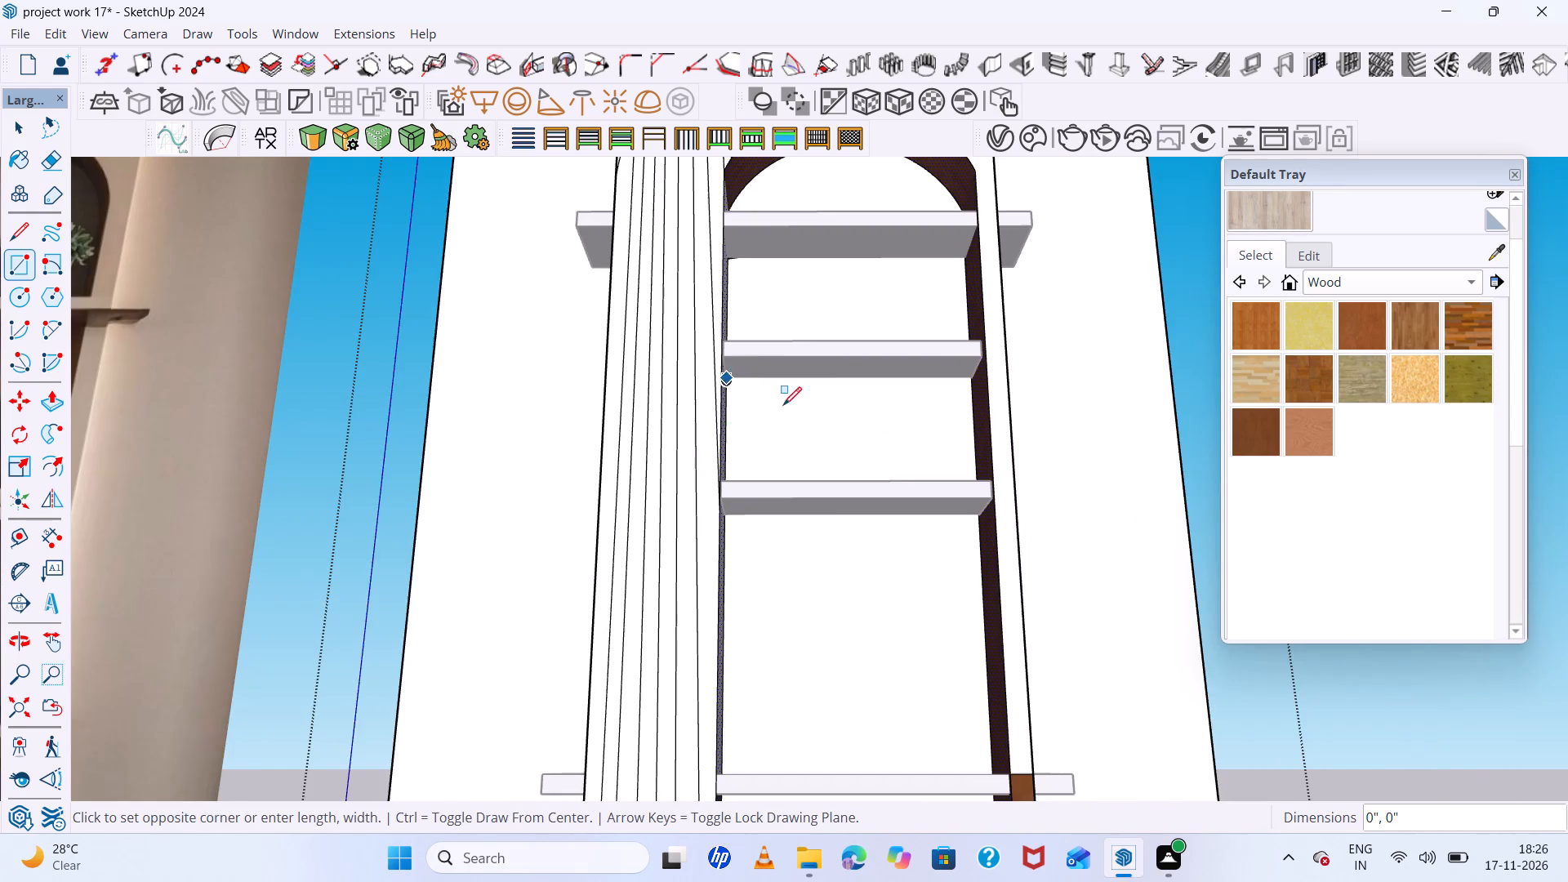
scroll(776, 534, down, 11)
scroll(813, 708, up, 7)
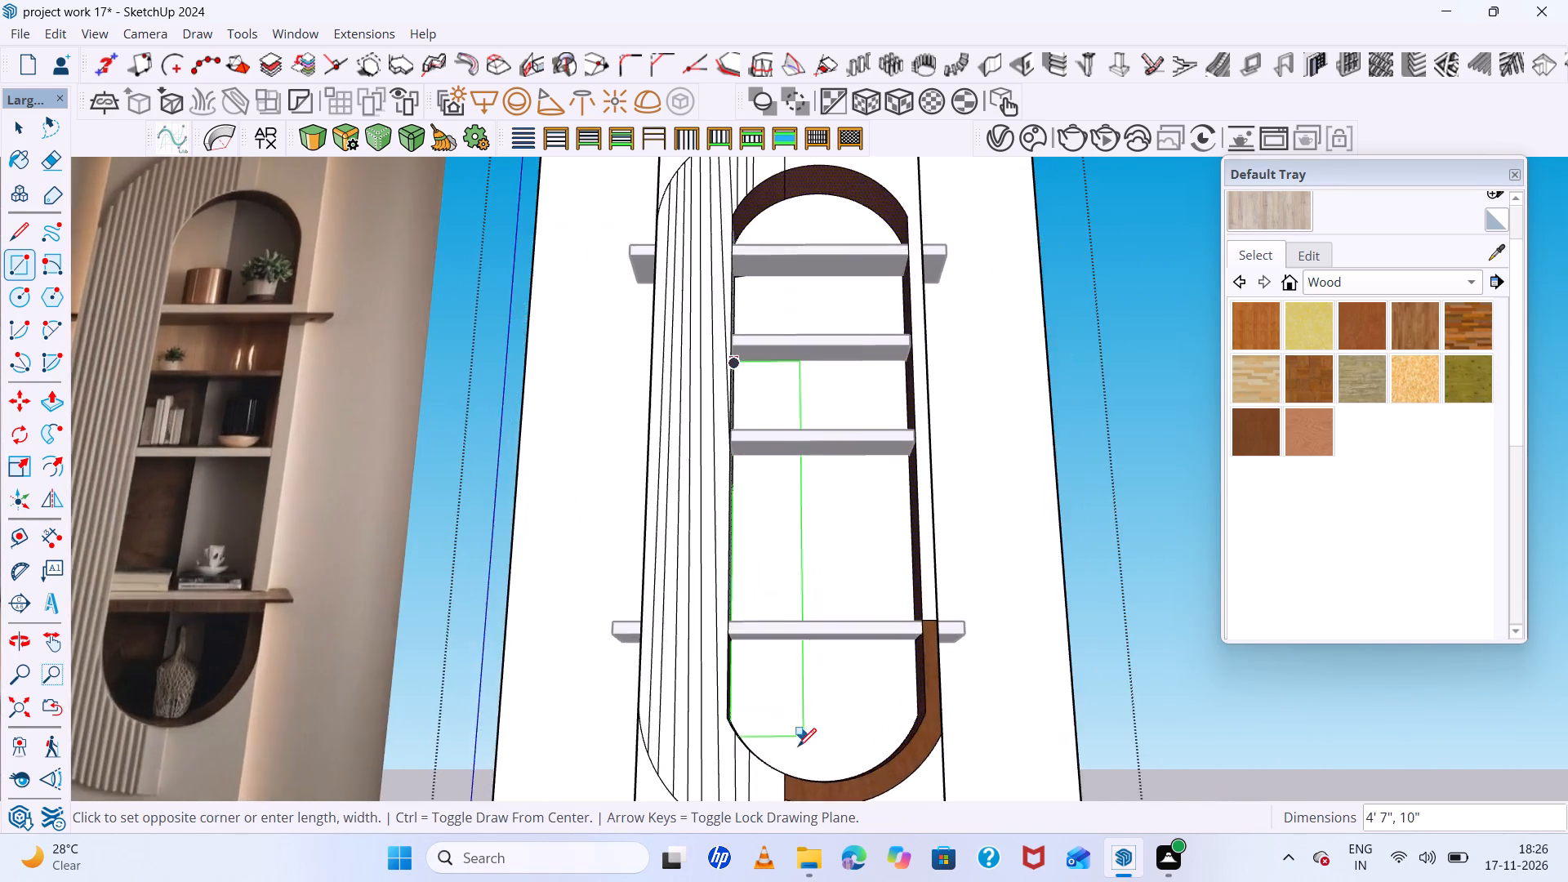
scroll(798, 746, up, 5)
scroll(803, 764, down, 4)
middle_drag(802, 764, 754, 842)
scroll(807, 798, up, 5)
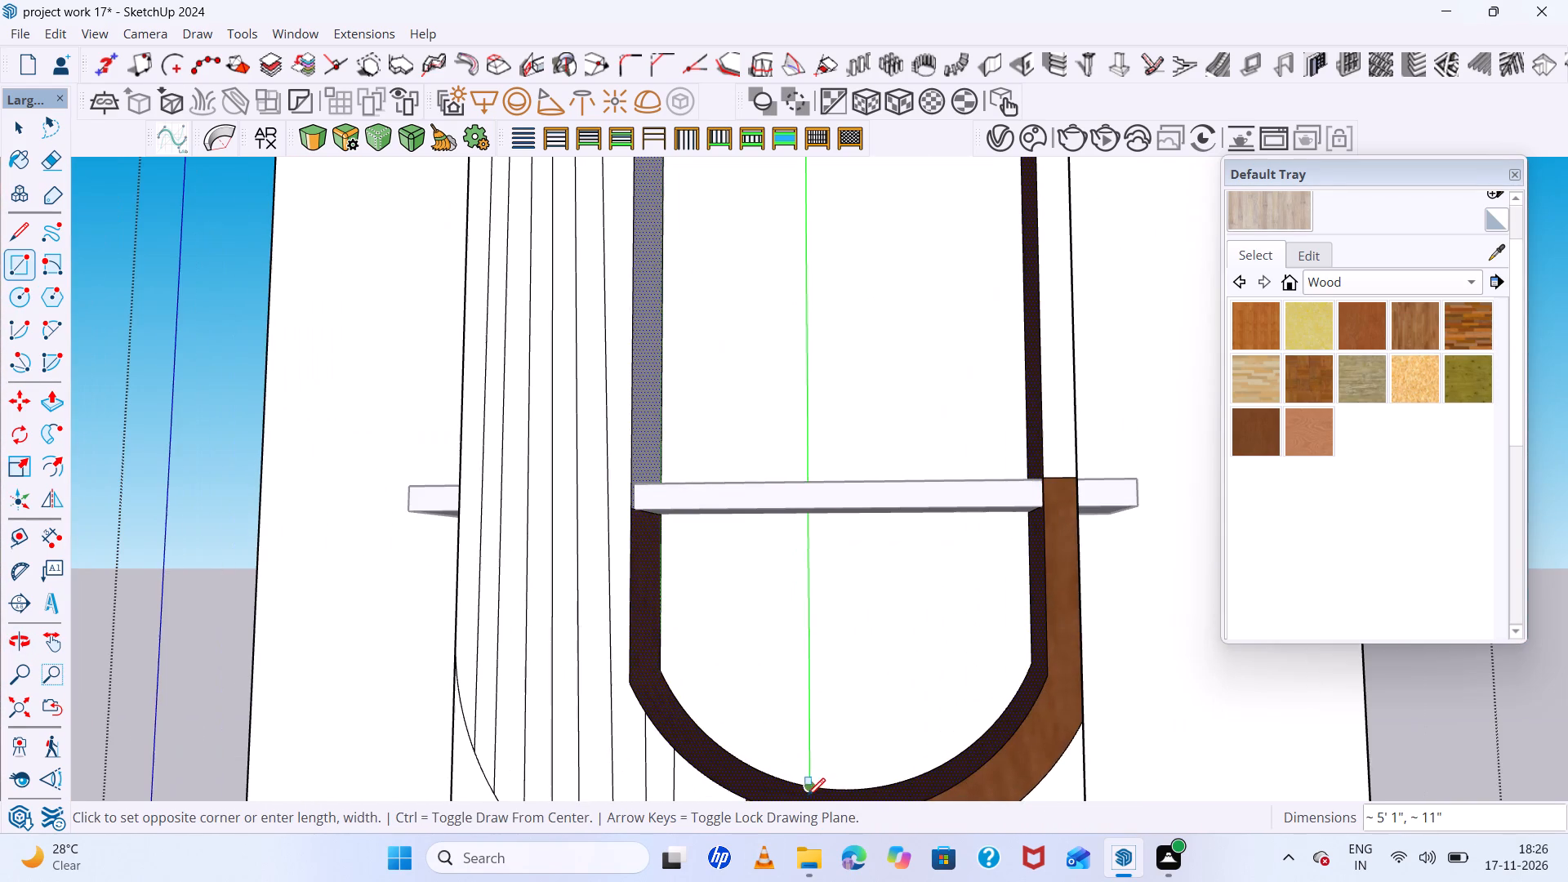
click(815, 789)
scroll(813, 789, down, 7)
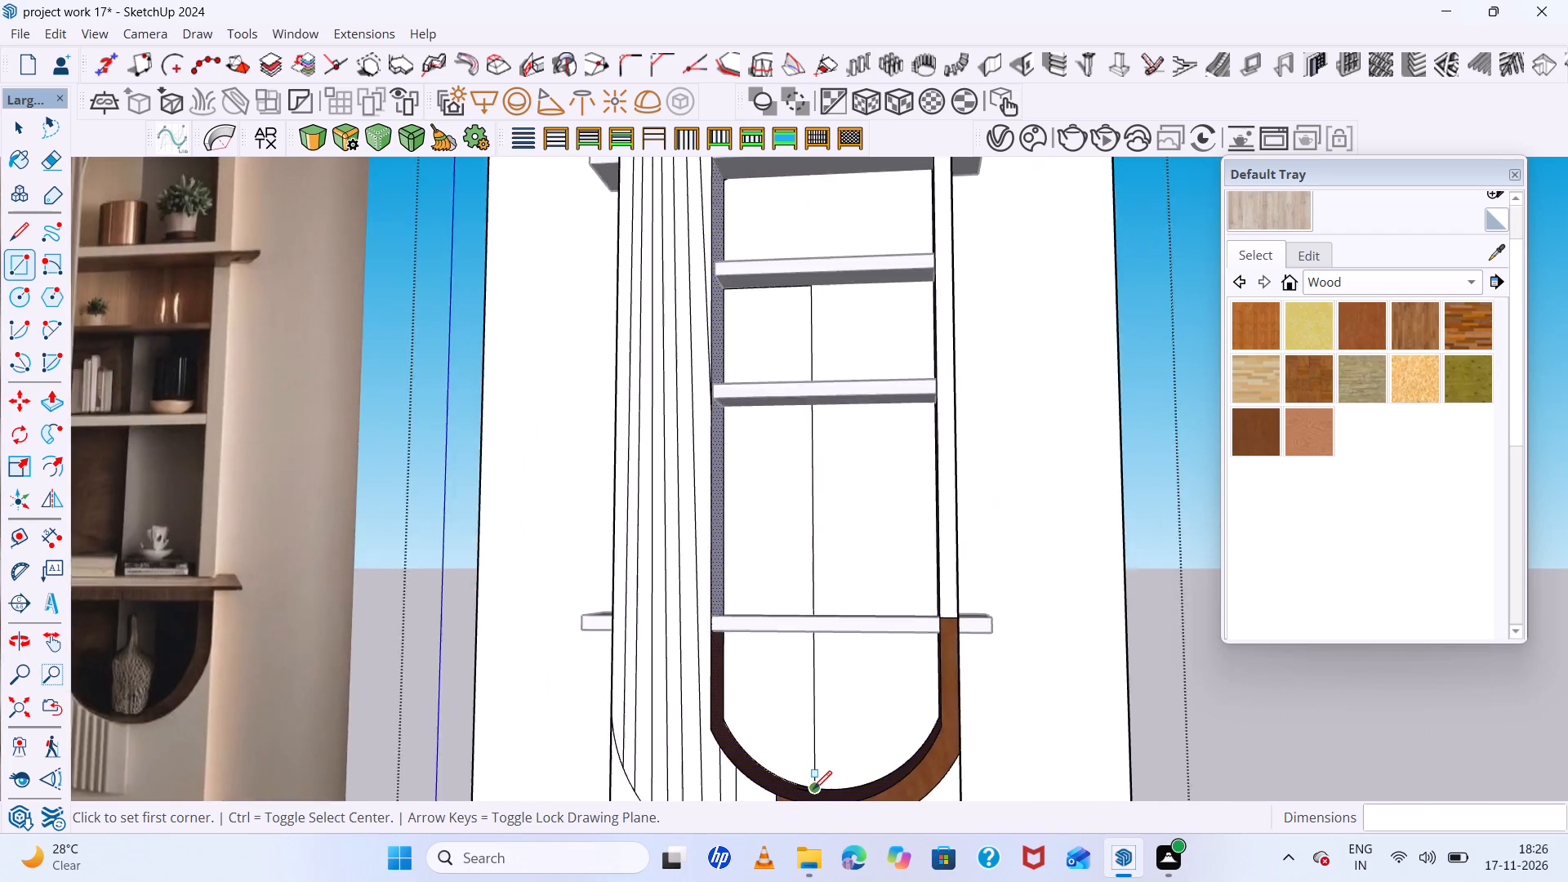
scroll(813, 789, down, 5)
Paint the new tall strip on the niche's back face with the dark brown wood material.
click(1245, 443)
scroll(874, 474, up, 9)
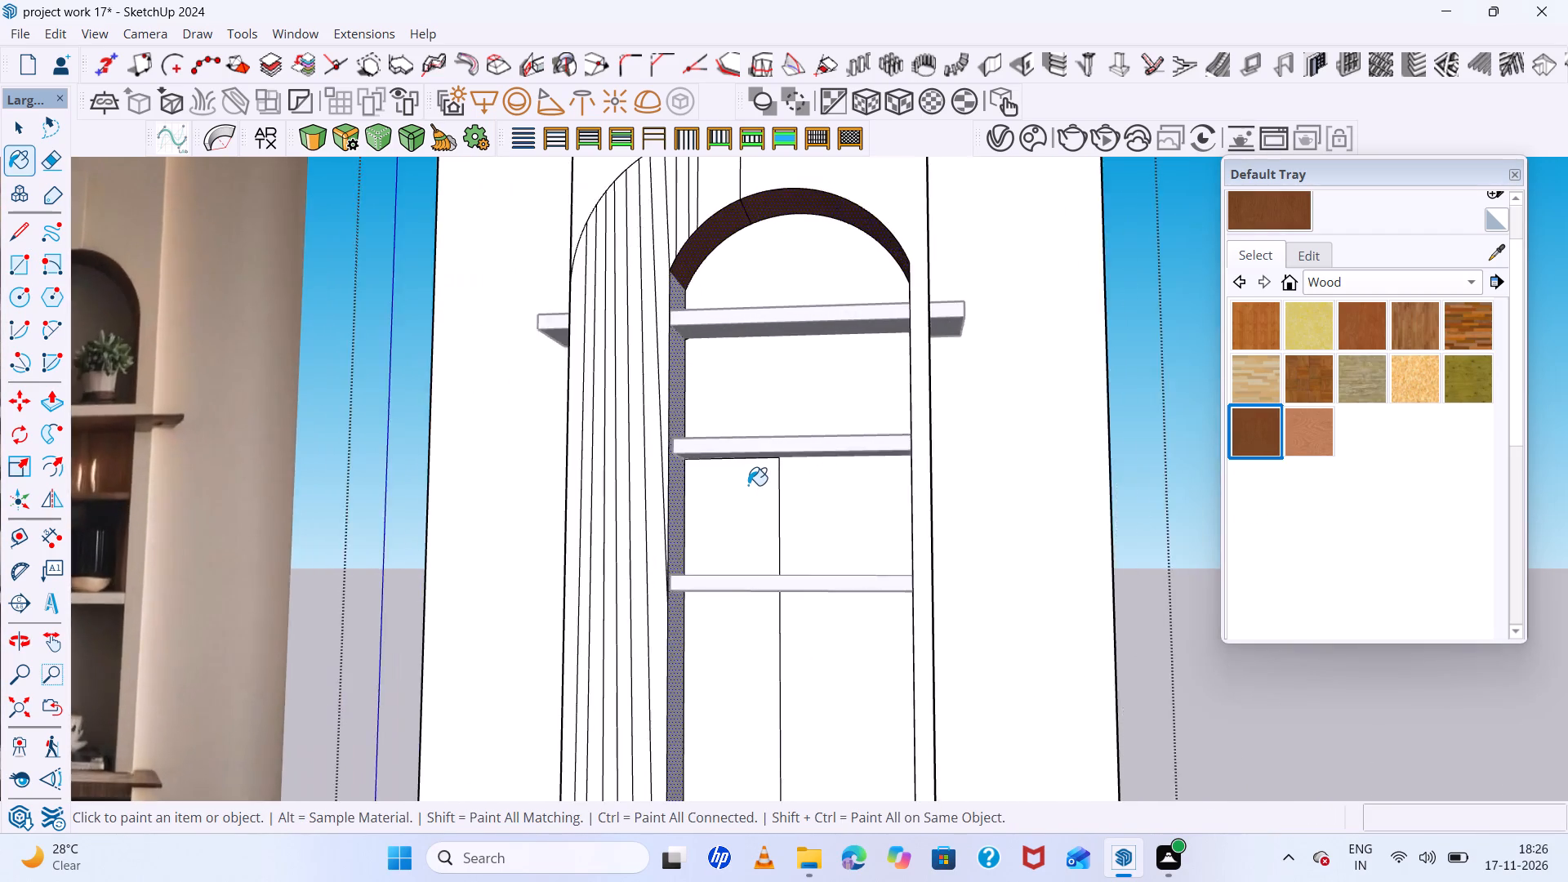
scroll(748, 485, up, 9)
click(747, 487)
scroll(747, 487, down, 20)
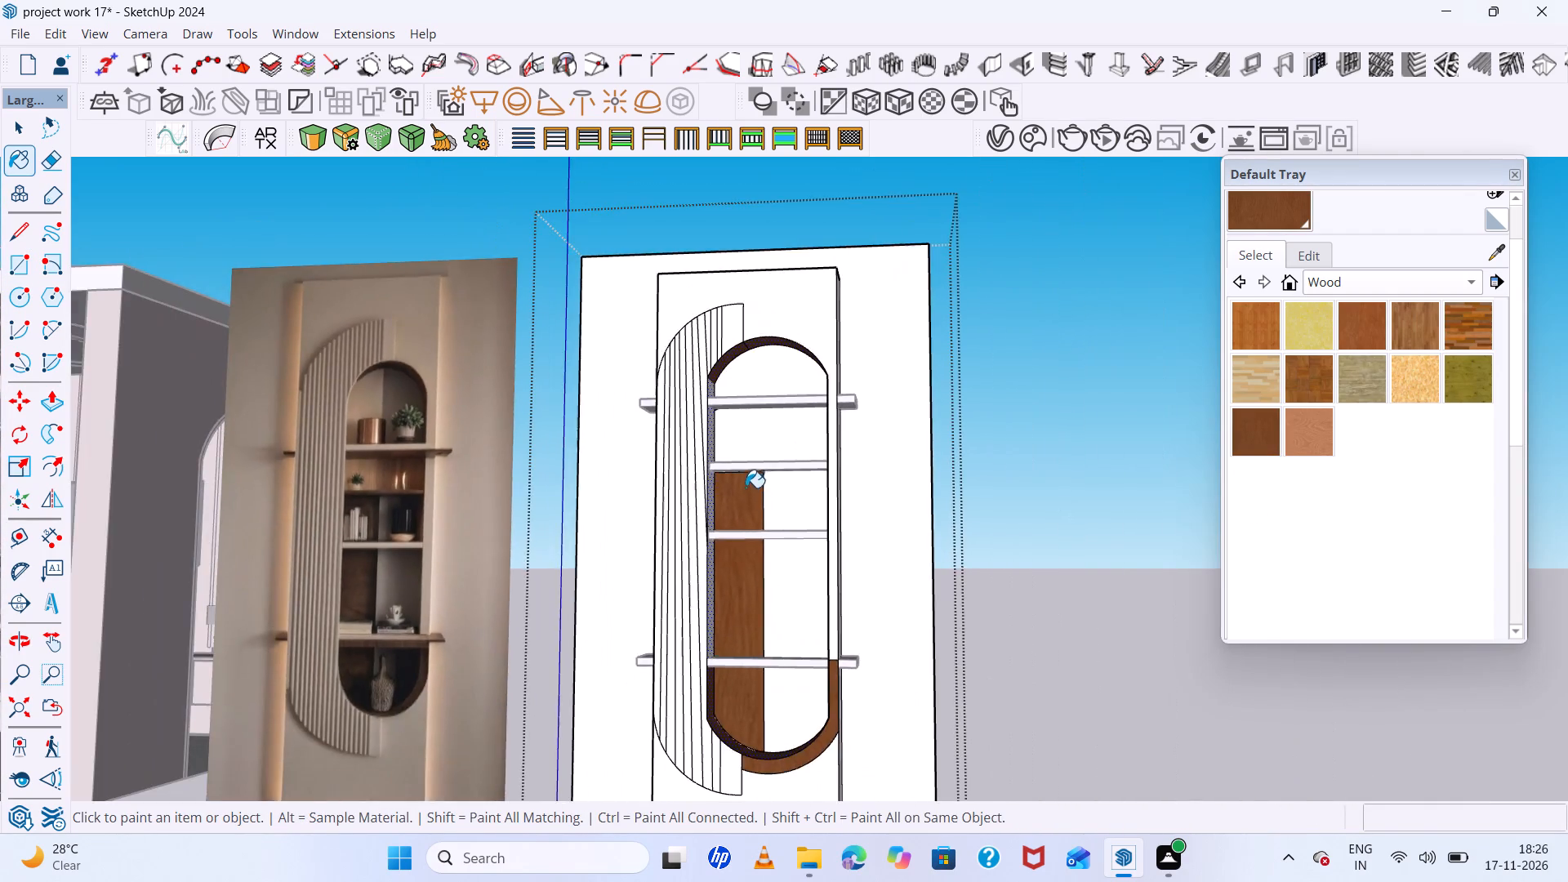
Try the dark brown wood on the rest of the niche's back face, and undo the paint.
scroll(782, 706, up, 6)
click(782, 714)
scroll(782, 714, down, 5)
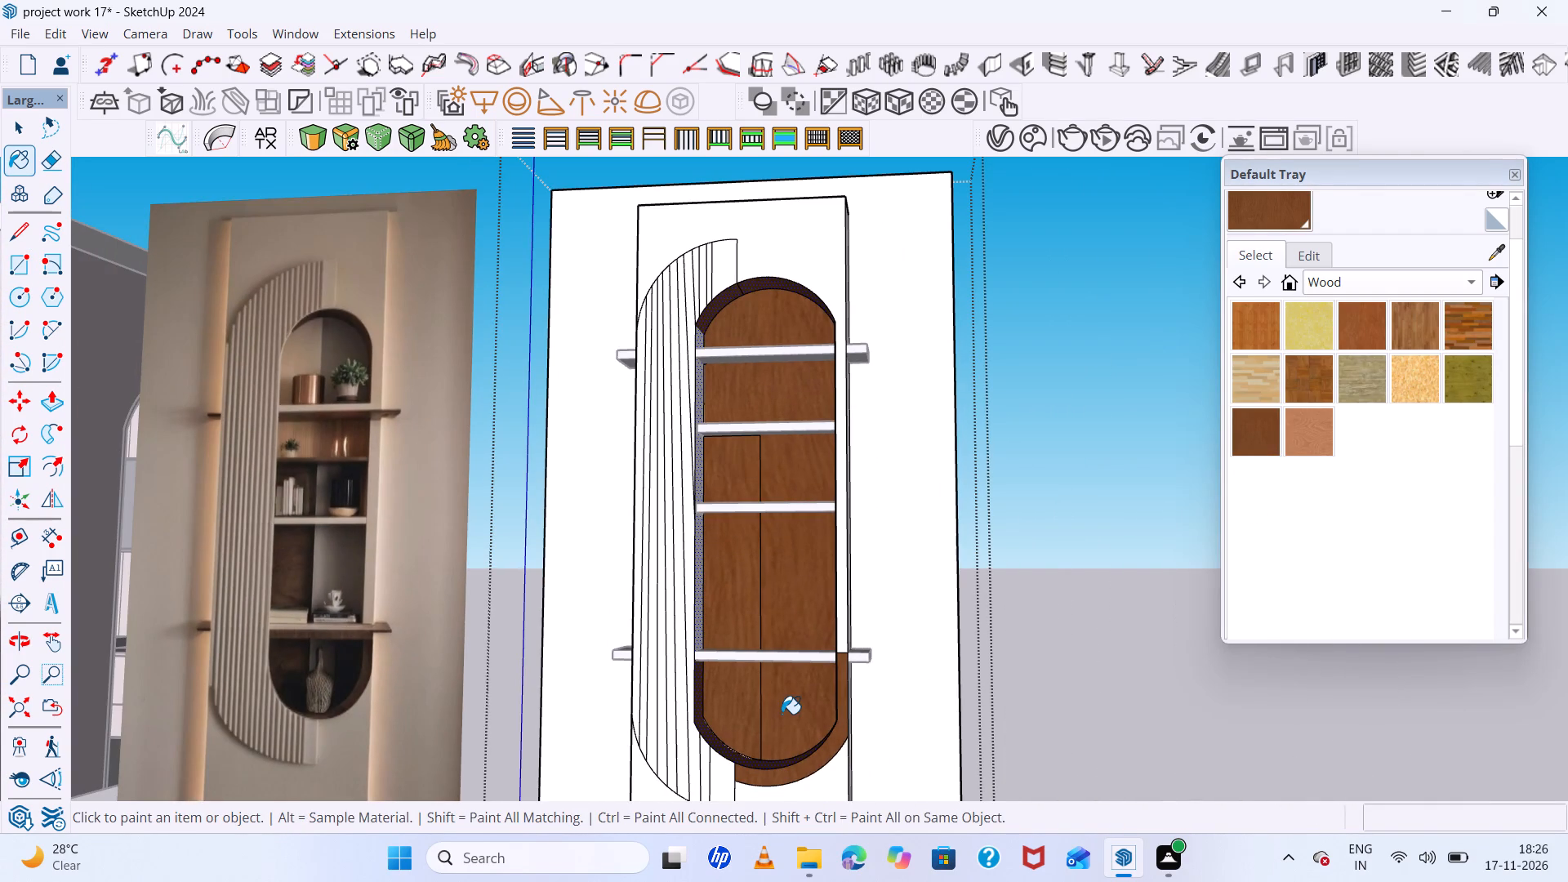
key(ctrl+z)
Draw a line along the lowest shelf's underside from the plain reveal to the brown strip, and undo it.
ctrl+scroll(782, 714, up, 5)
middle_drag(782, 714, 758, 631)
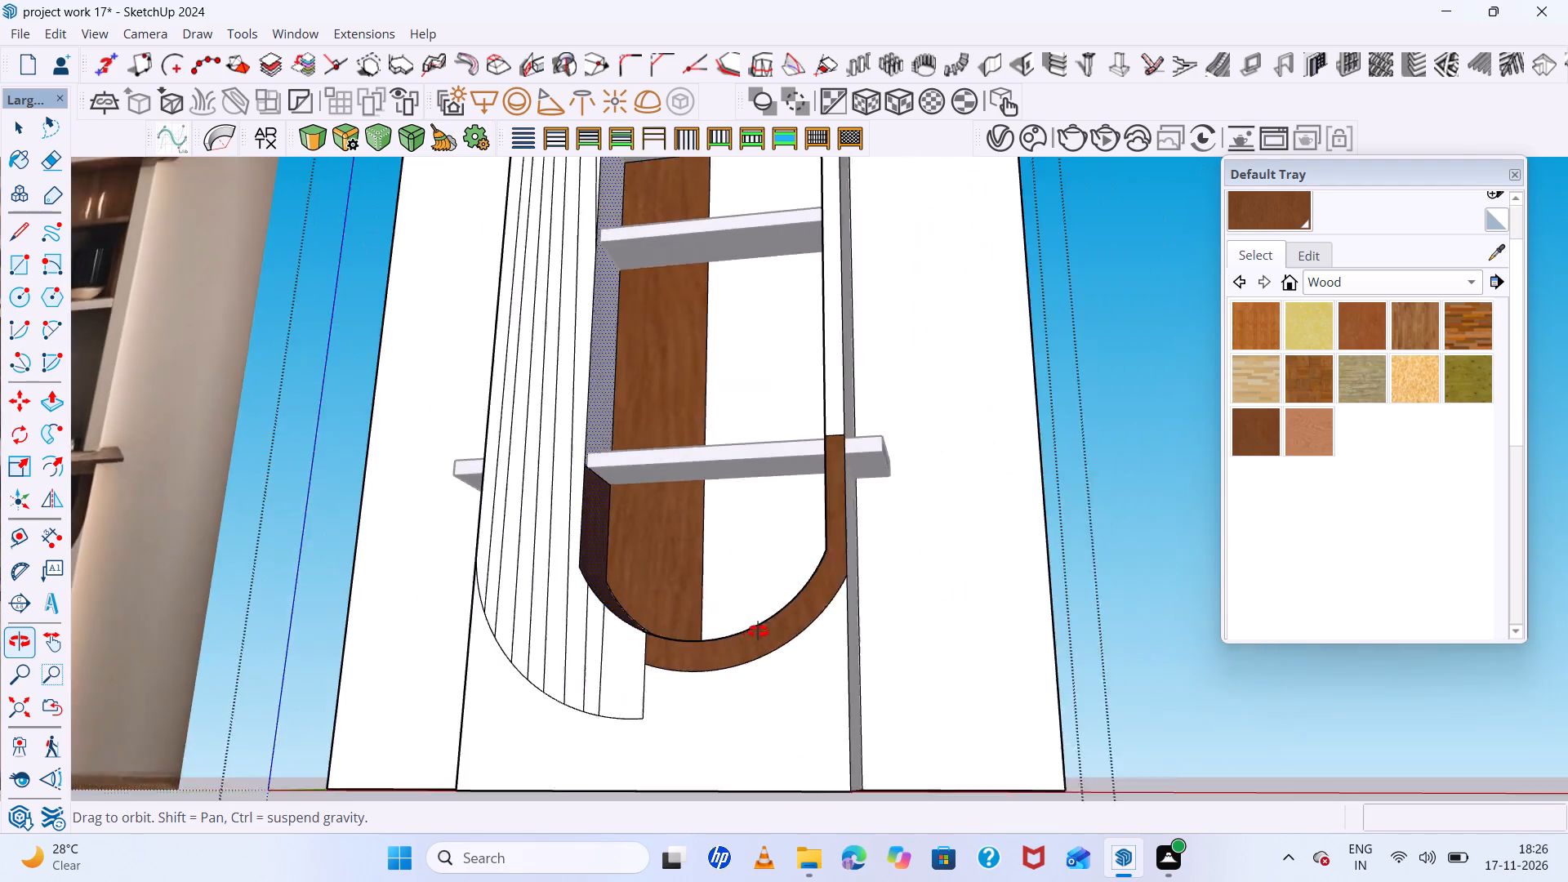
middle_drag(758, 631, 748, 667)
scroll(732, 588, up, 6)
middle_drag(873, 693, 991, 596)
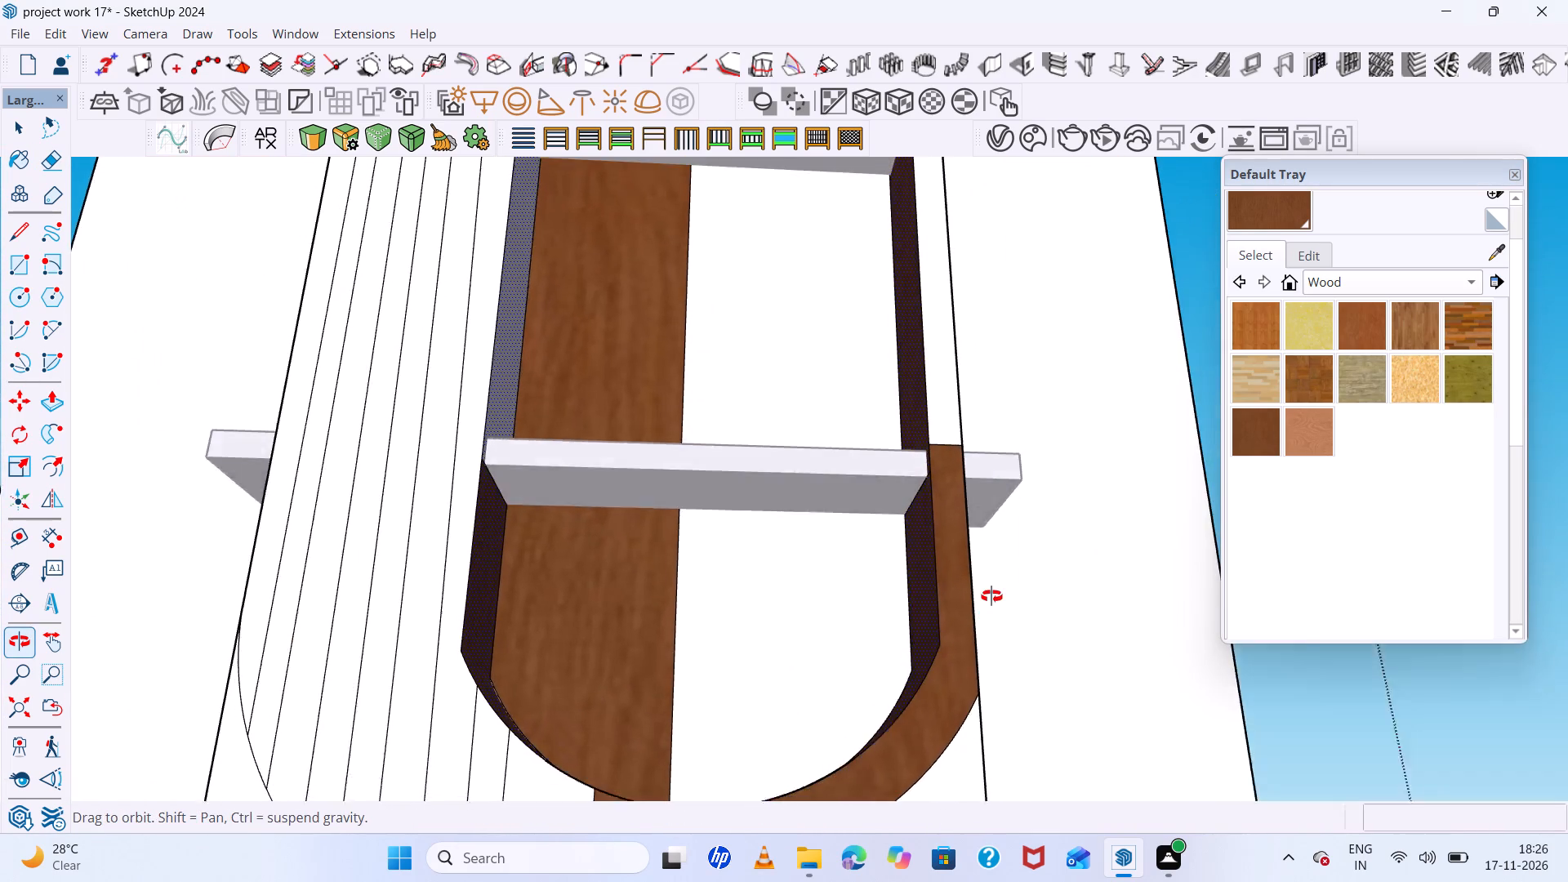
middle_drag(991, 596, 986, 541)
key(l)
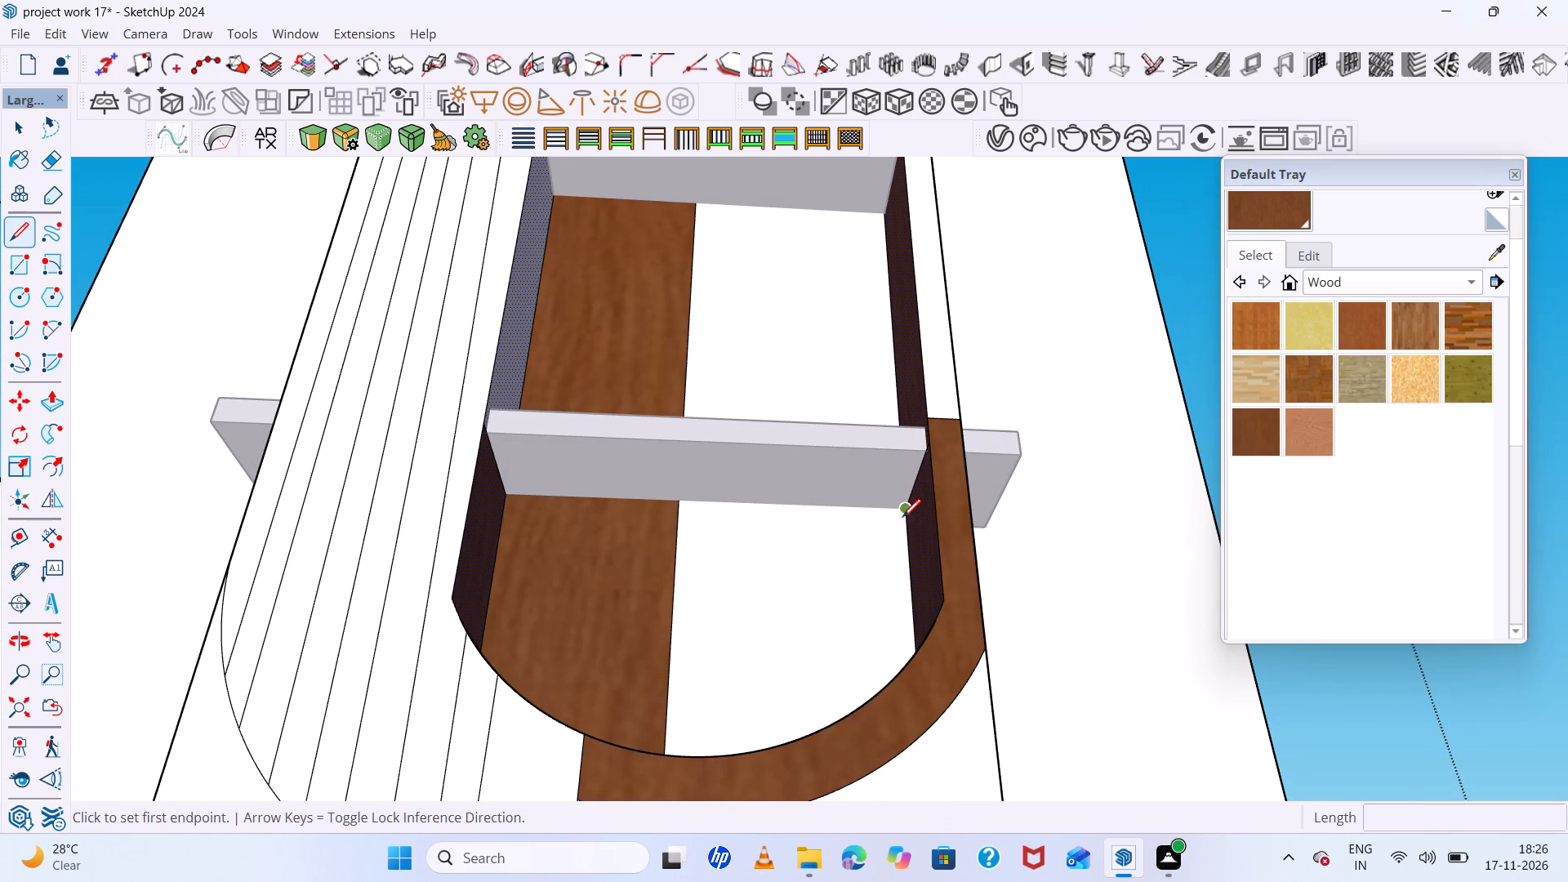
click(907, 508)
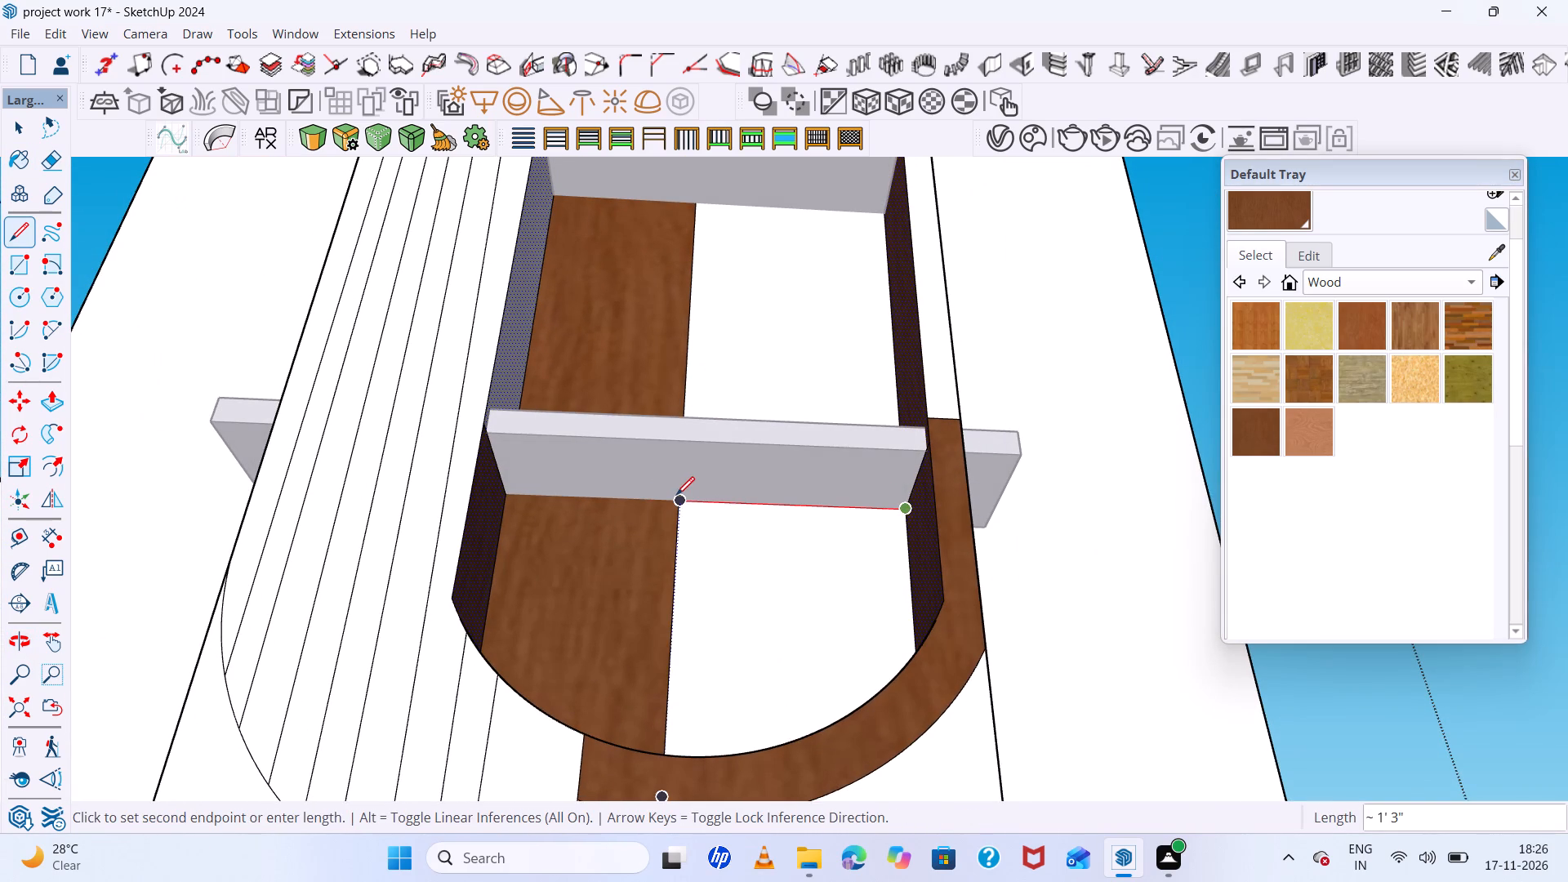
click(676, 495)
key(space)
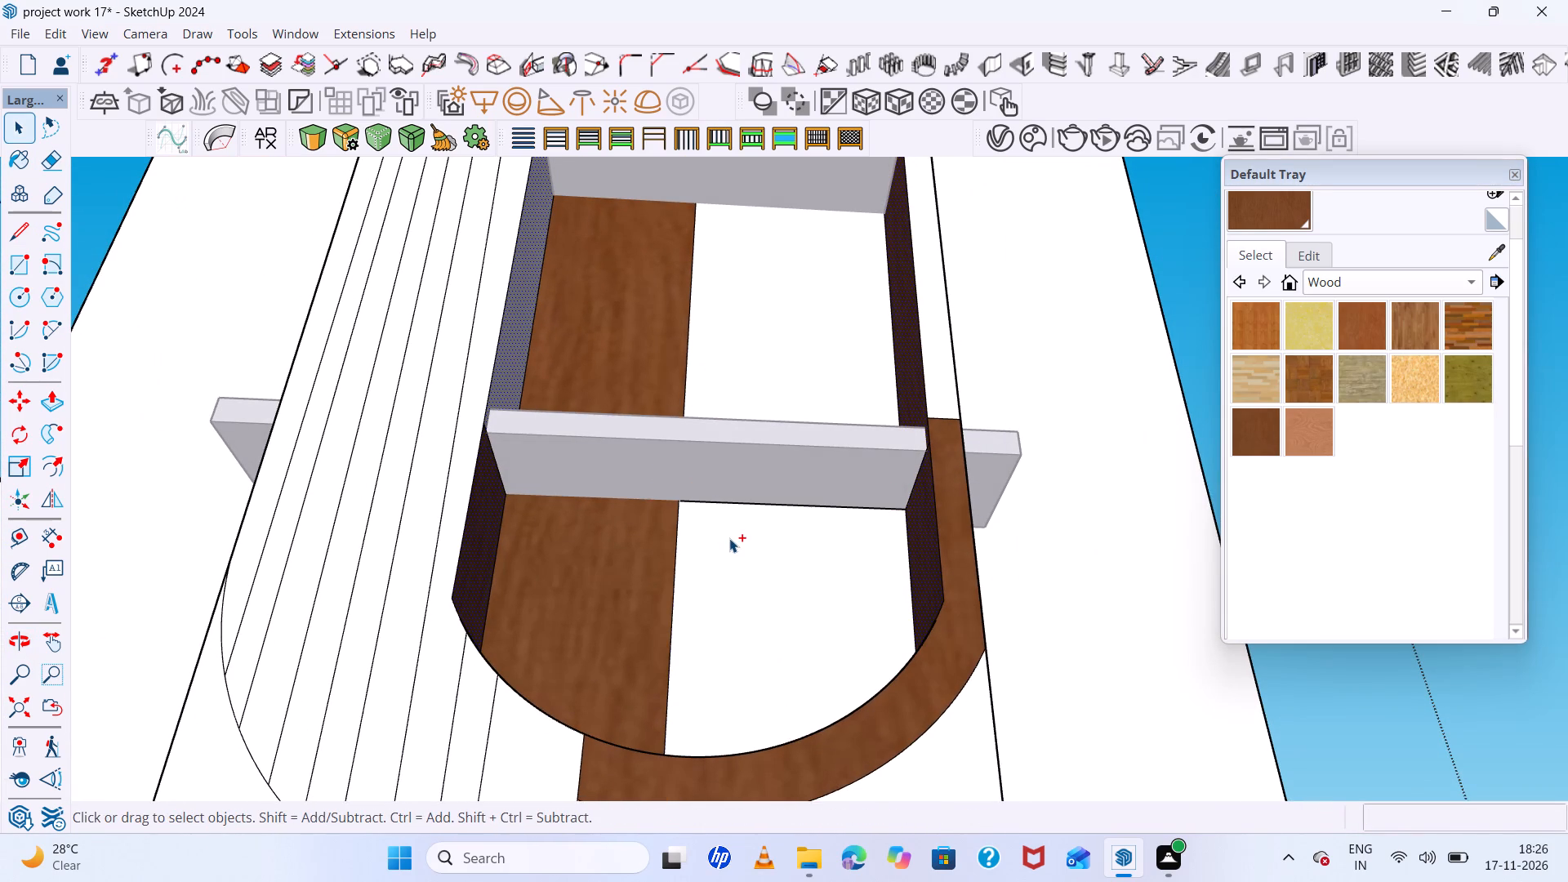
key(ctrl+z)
Draw a line about 1' 3" long along the lowest shelf's back bottom edge, from the brown strip to the plain reveal.
key(l)
scroll(714, 514, up, 9)
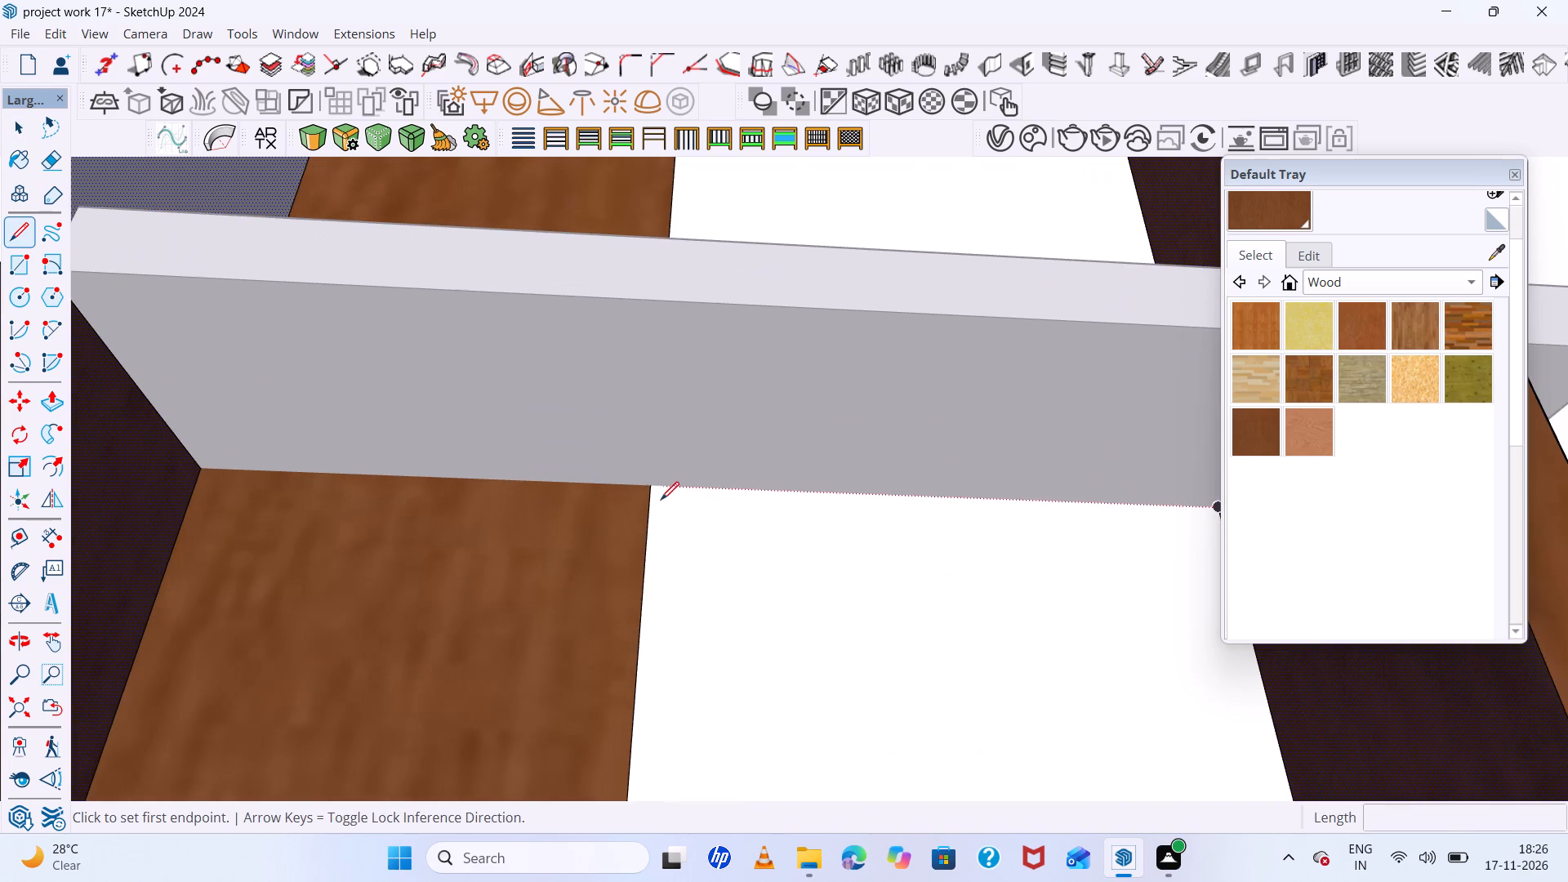
click(649, 488)
scroll(698, 548, down, 8)
scroll(991, 541, up, 3)
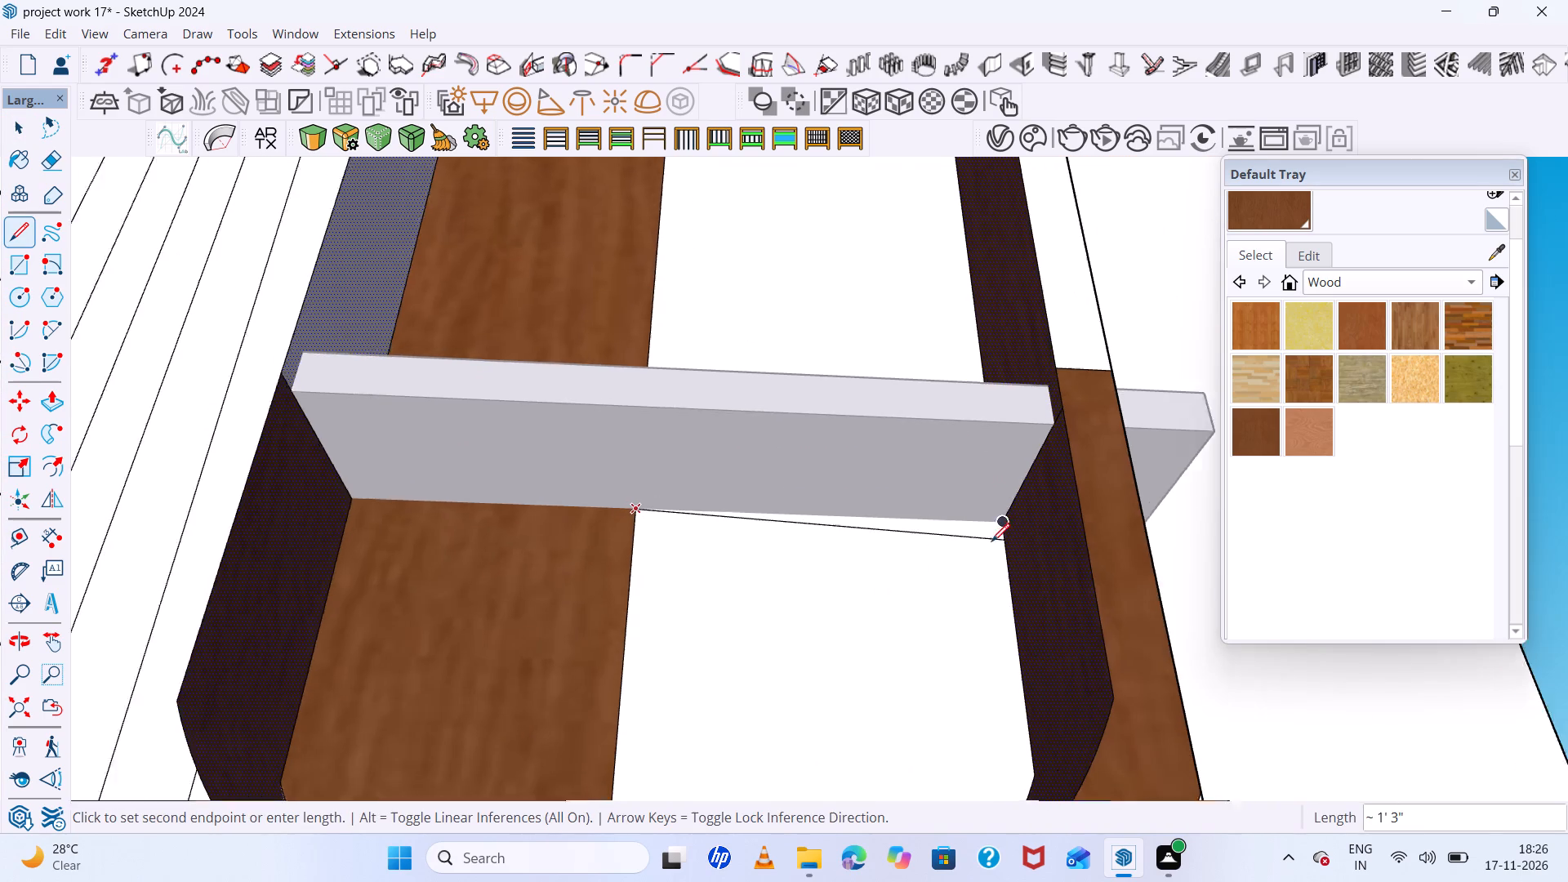
scroll(991, 541, up, 3)
click(1009, 514)
key(space)
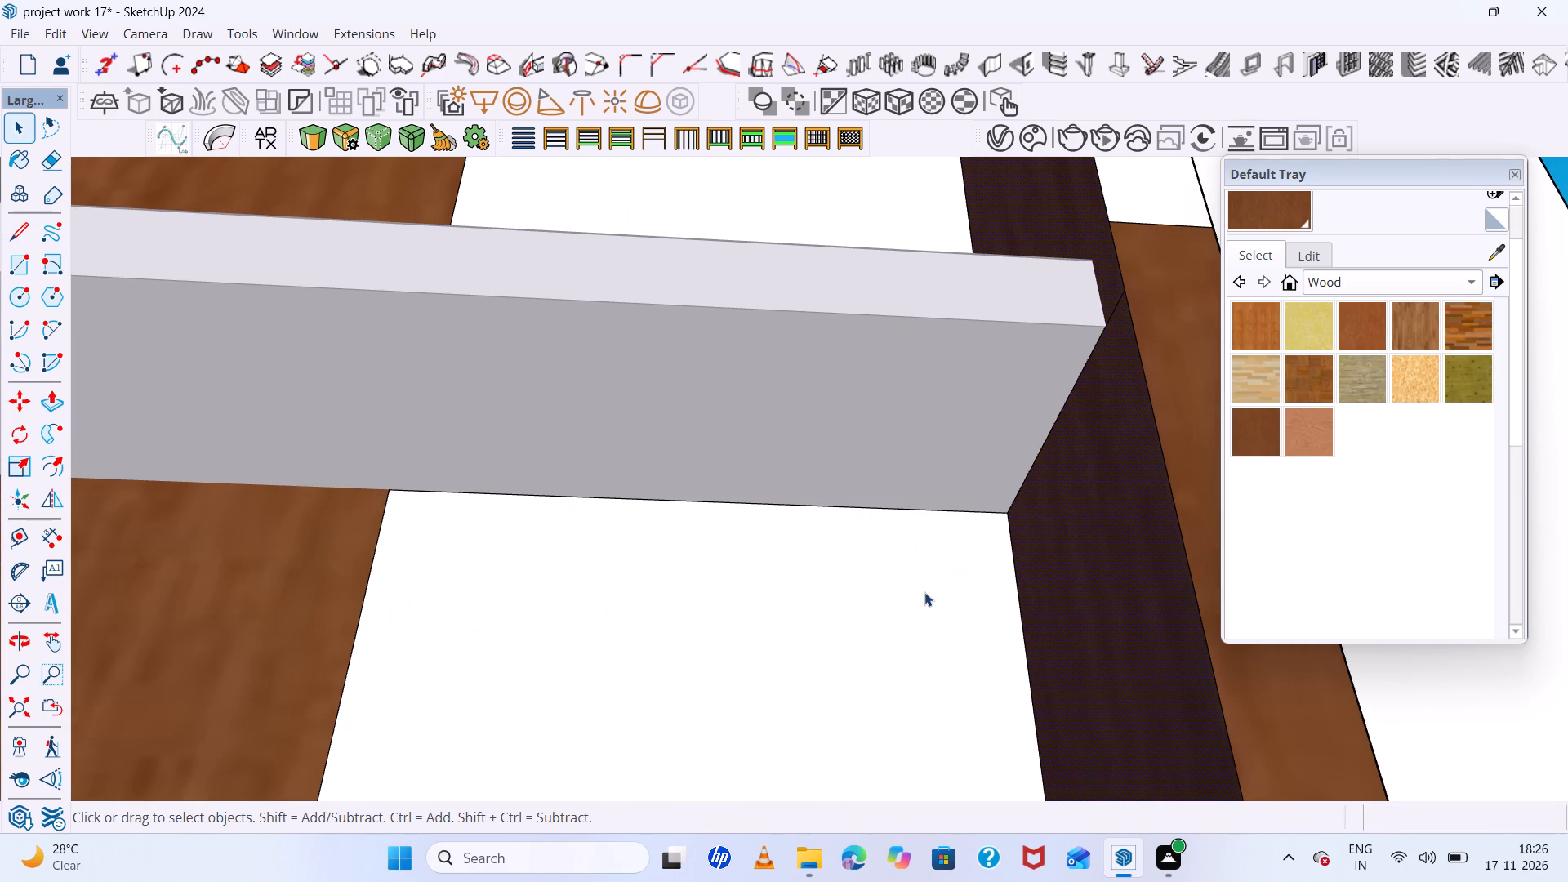
Paint the unpainted back face below the lowest shelf with the dark brown wood material.
click(924, 592)
scroll(1139, 519, down, 2)
click(1245, 434)
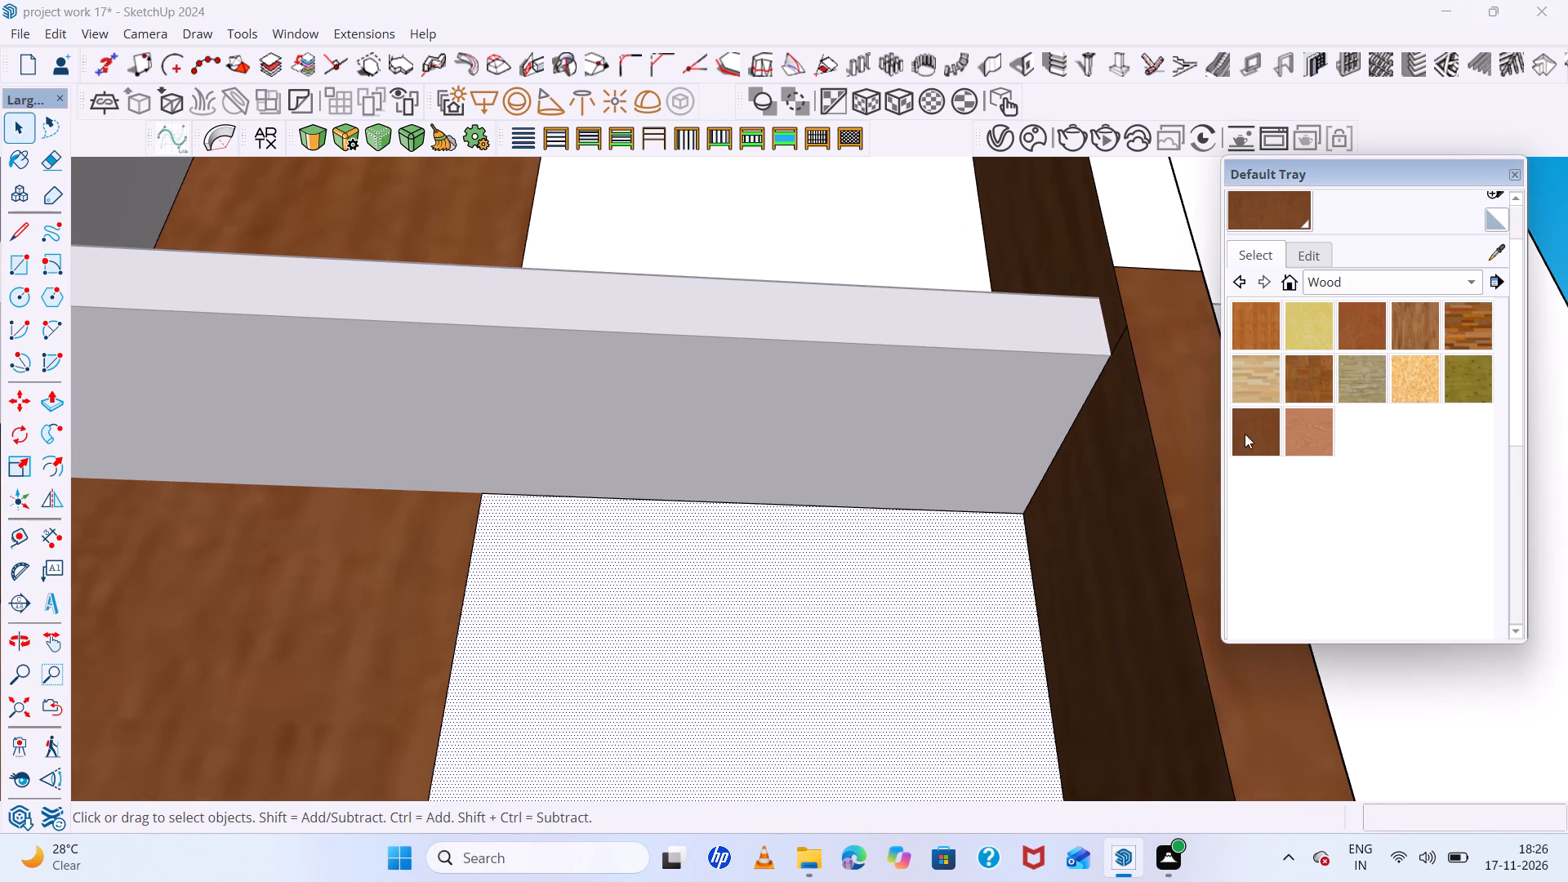
click(638, 635)
scroll(630, 635, down, 5)
middle_drag(629, 639, 625, 669)
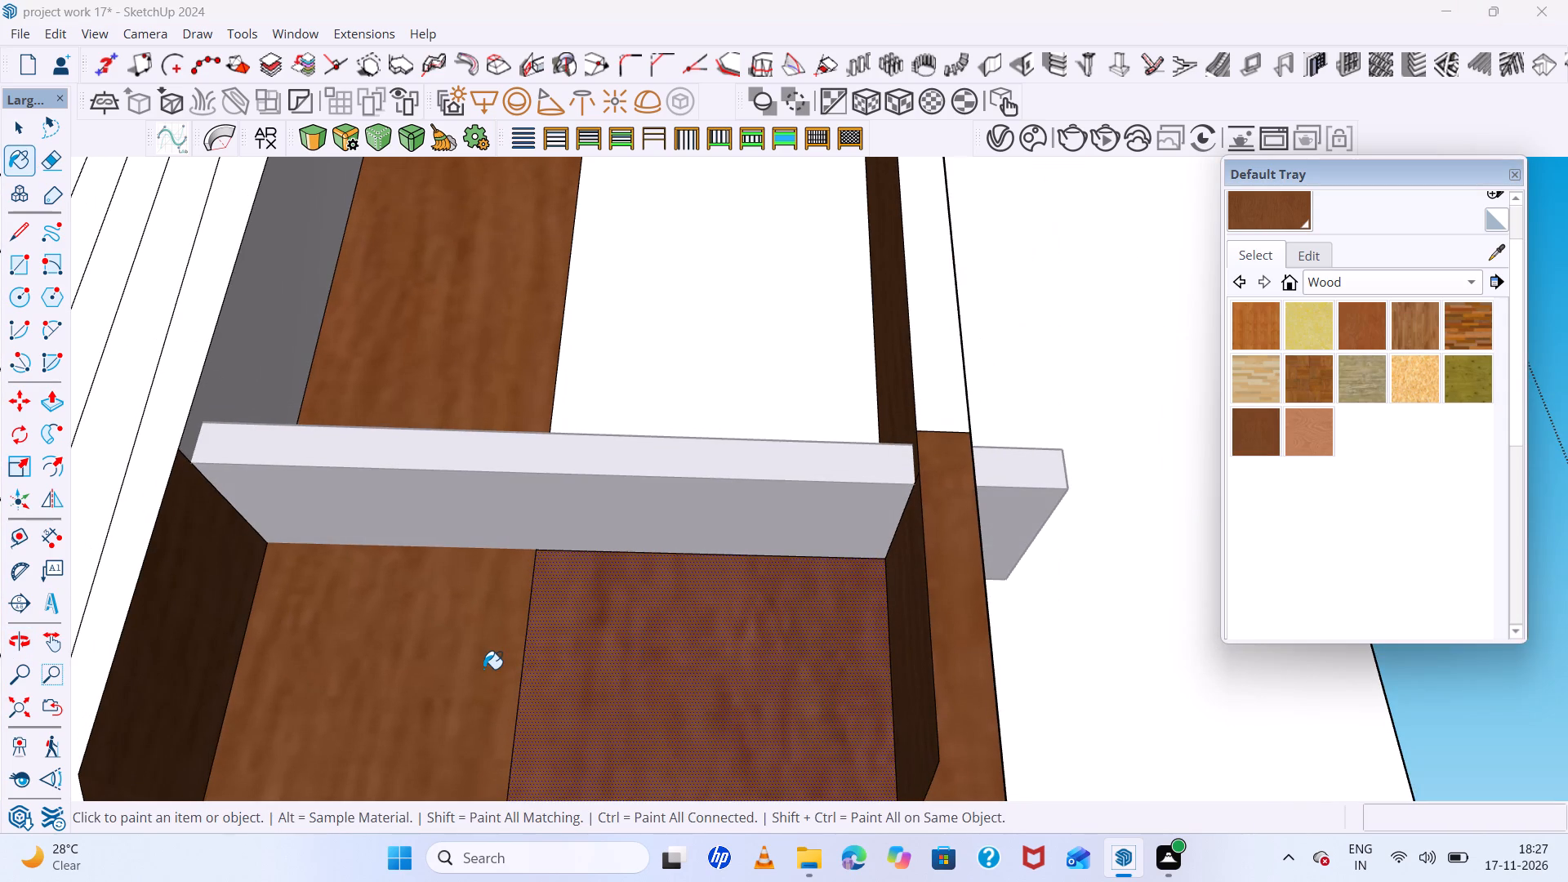
Erase the vertical edge dividing the two brown back faces below the lowest shelf.
key(e)
drag(501, 675, 590, 699)
Open the Architextures library and search it for wood.
scroll(668, 698, down, 13)
middle_drag(643, 671, 626, 808)
scroll(643, 671, down, 1)
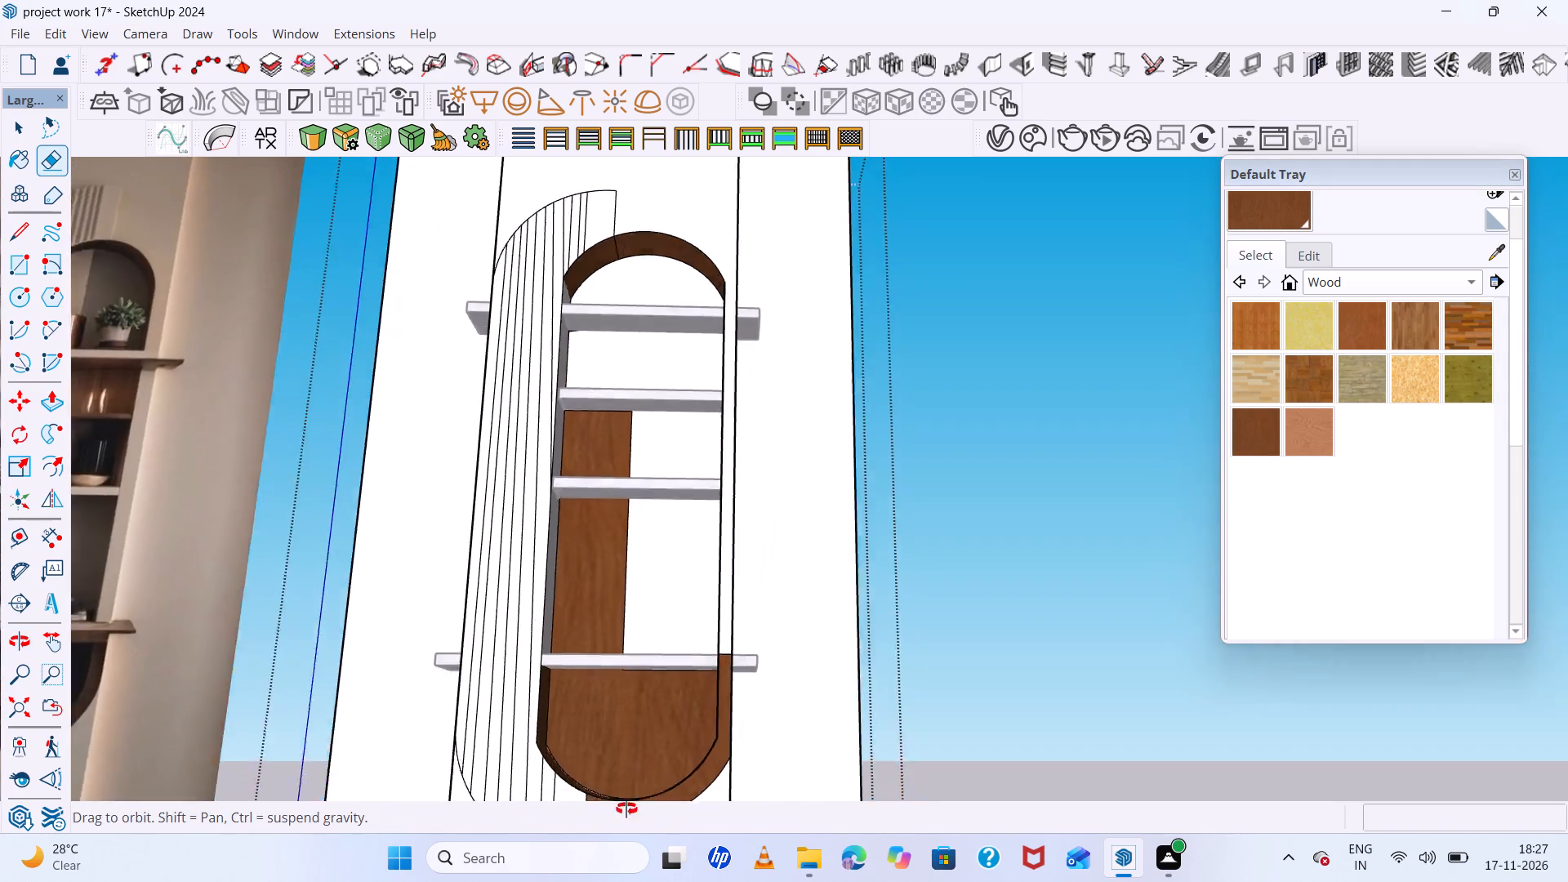
middle_drag(626, 808, 613, 881)
scroll(748, 670, down, 13)
middle_drag(752, 668, 765, 621)
scroll(662, 523, up, 3)
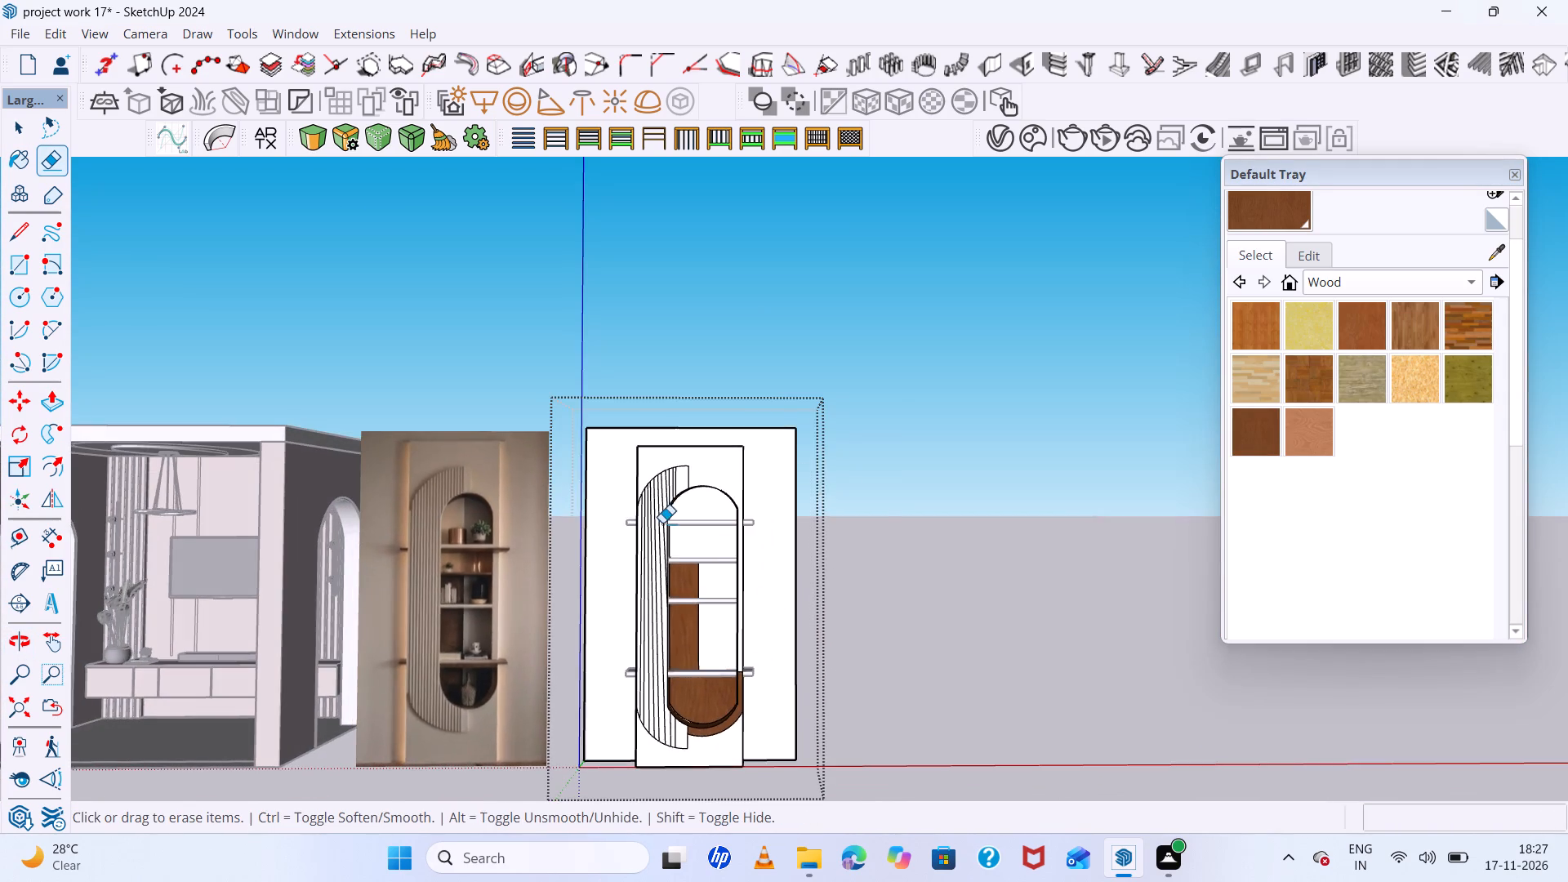
scroll(662, 523, up, 3)
click(265, 136)
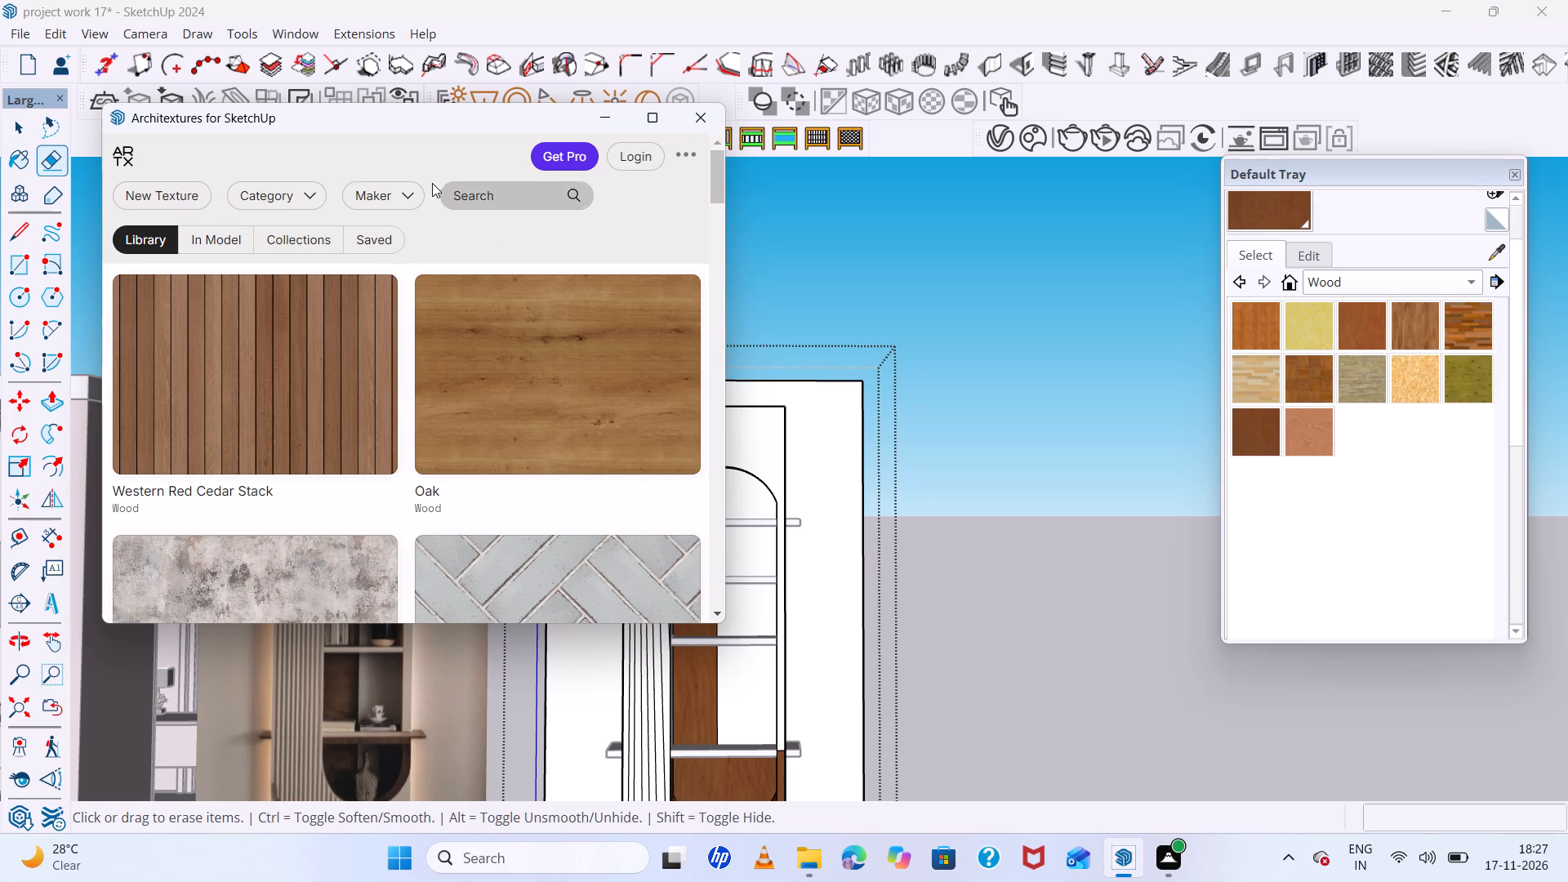
click(476, 195)
key(w)
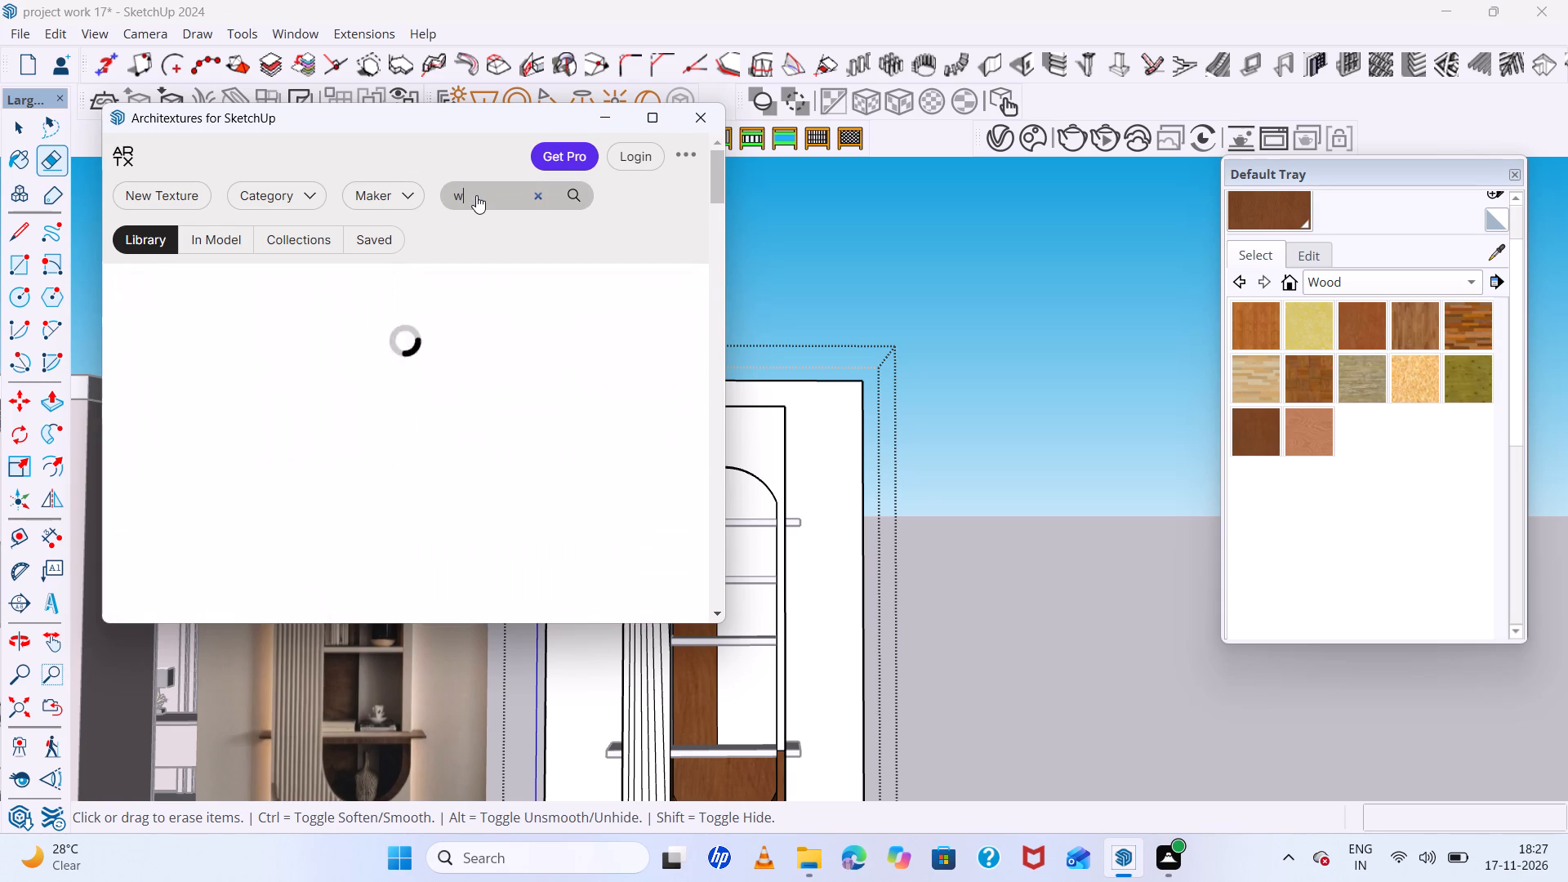
key(o)
text(od)
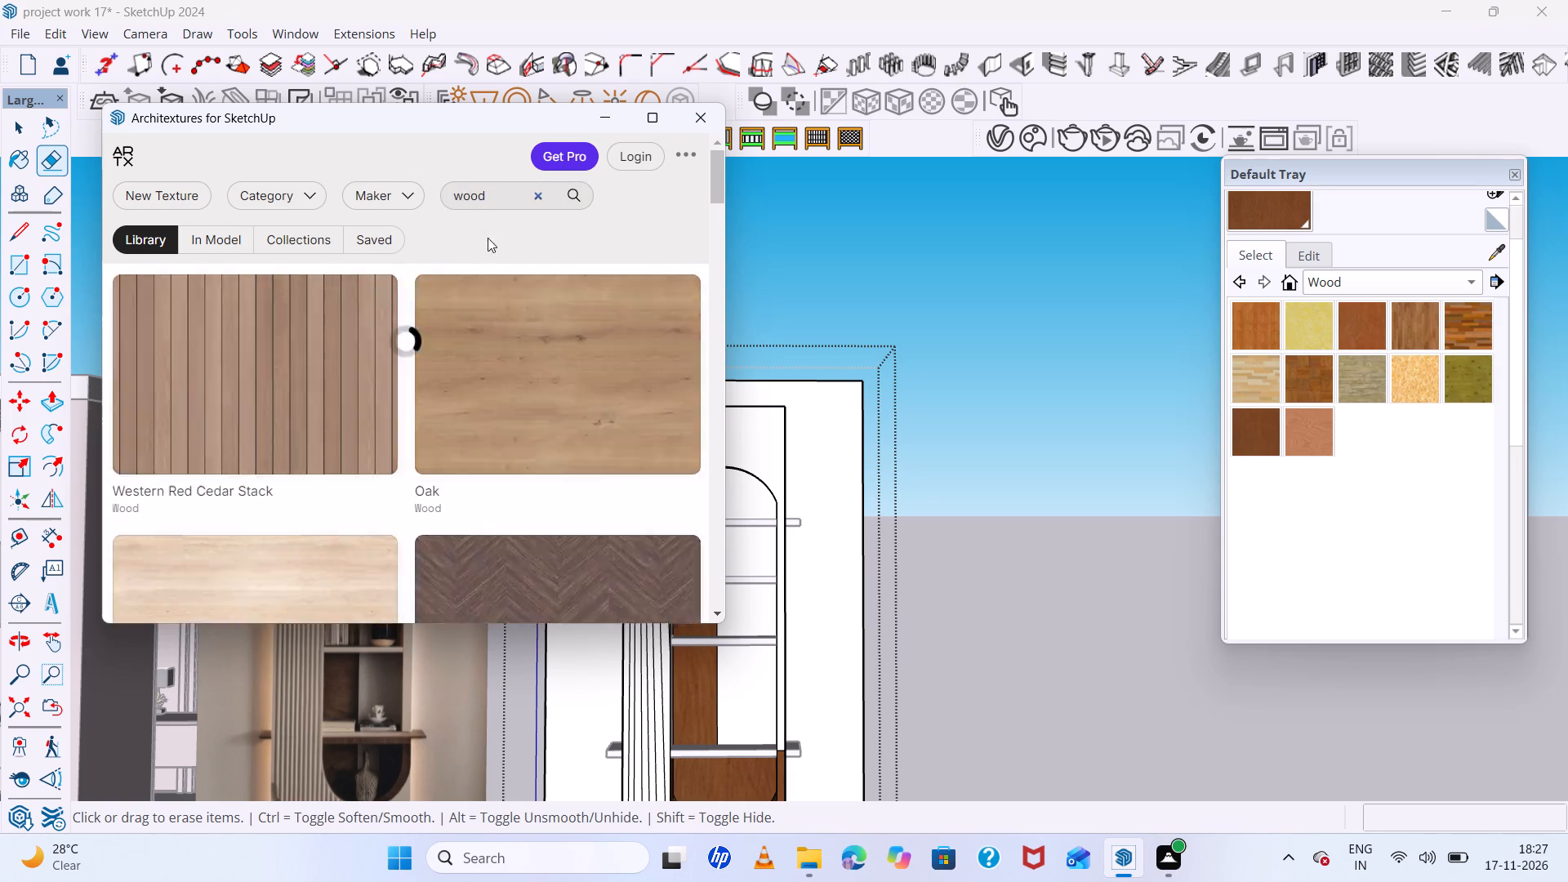
Browse the wood textures beside the reference photo and open the Douglas Fir Staggered texture with light planks for editing.
scroll(496, 399, down, 4)
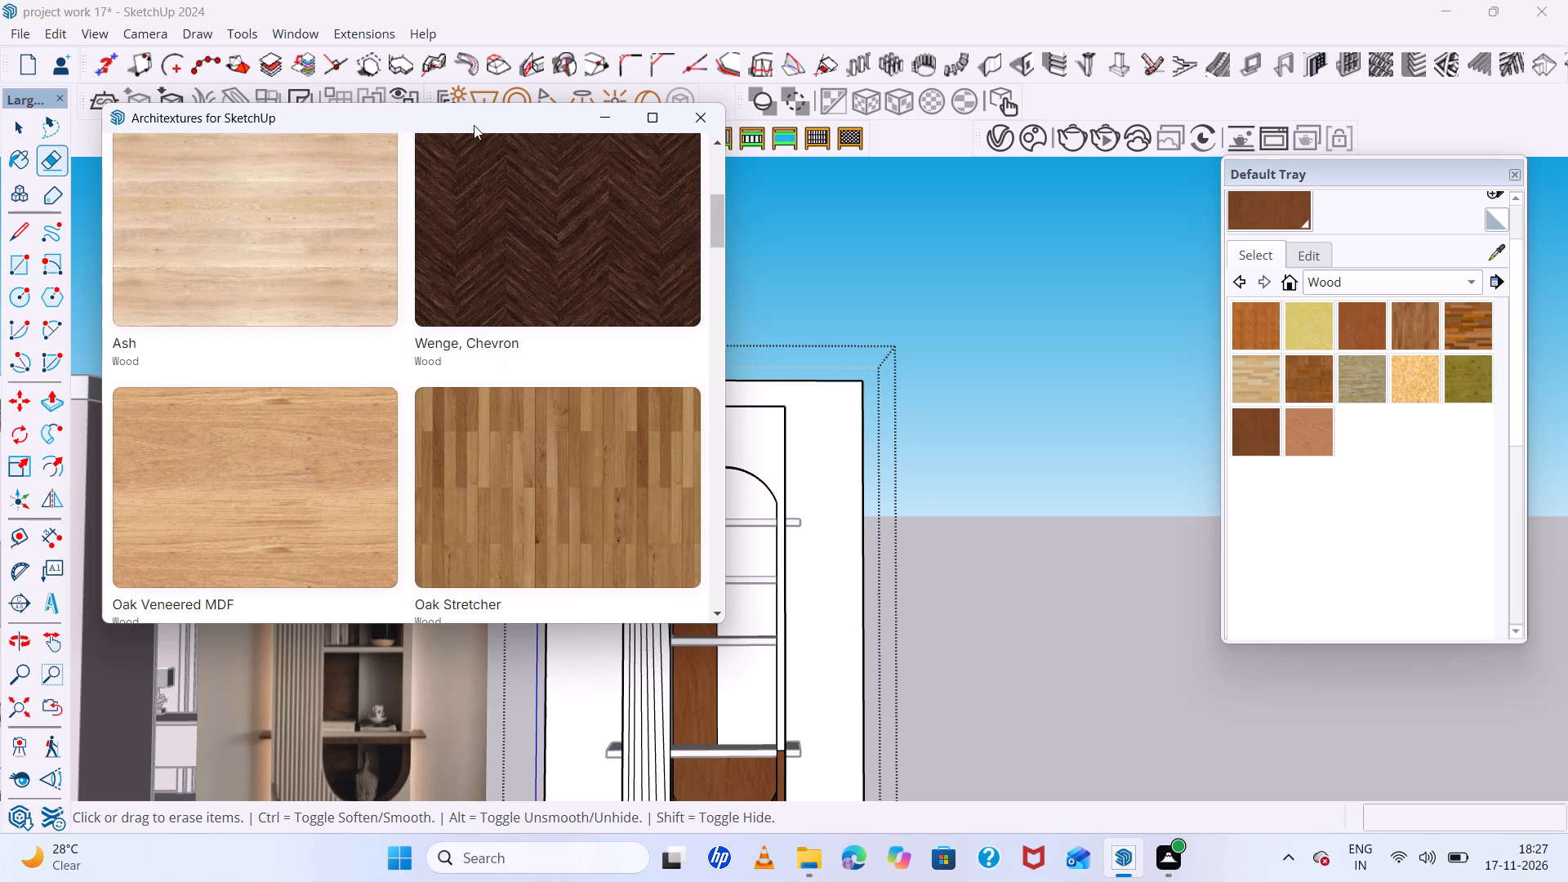
drag(466, 119, 862, 191)
scroll(791, 461, down, 5)
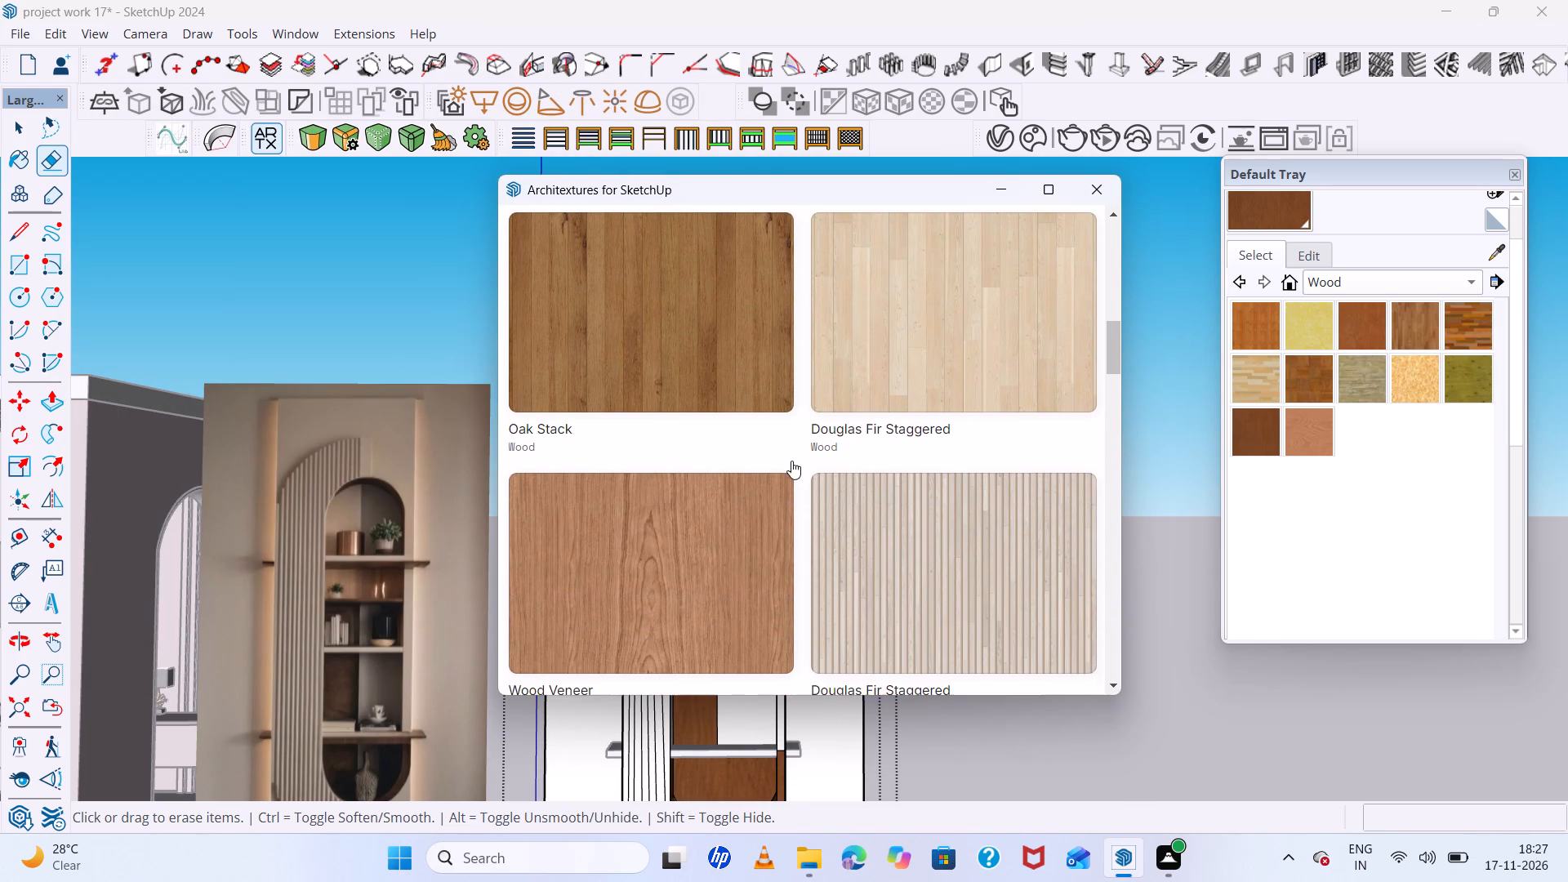
click(908, 373)
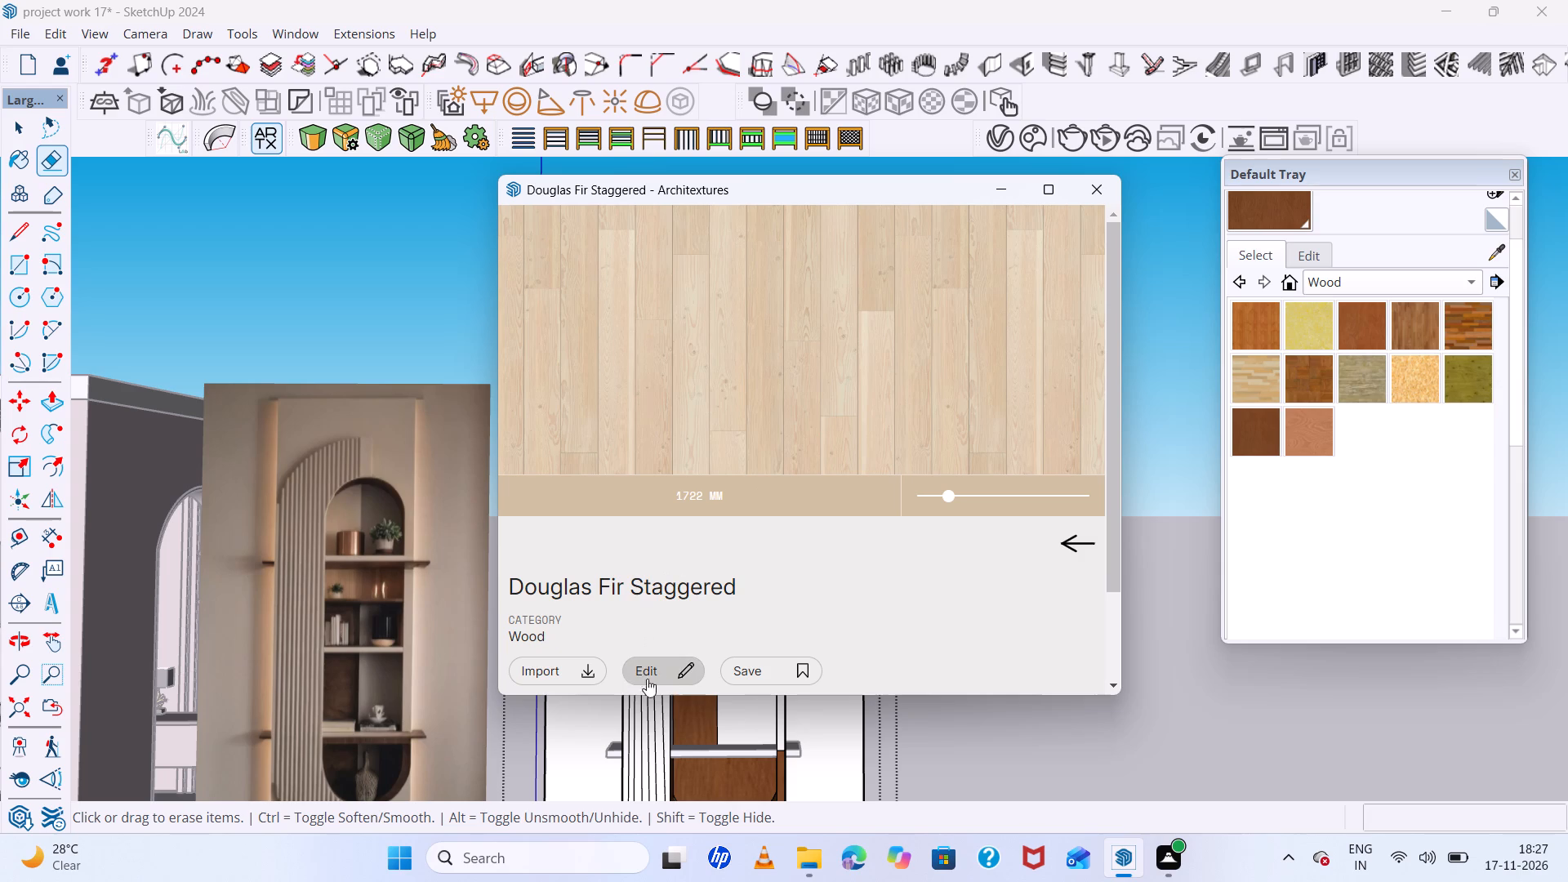
click(669, 677)
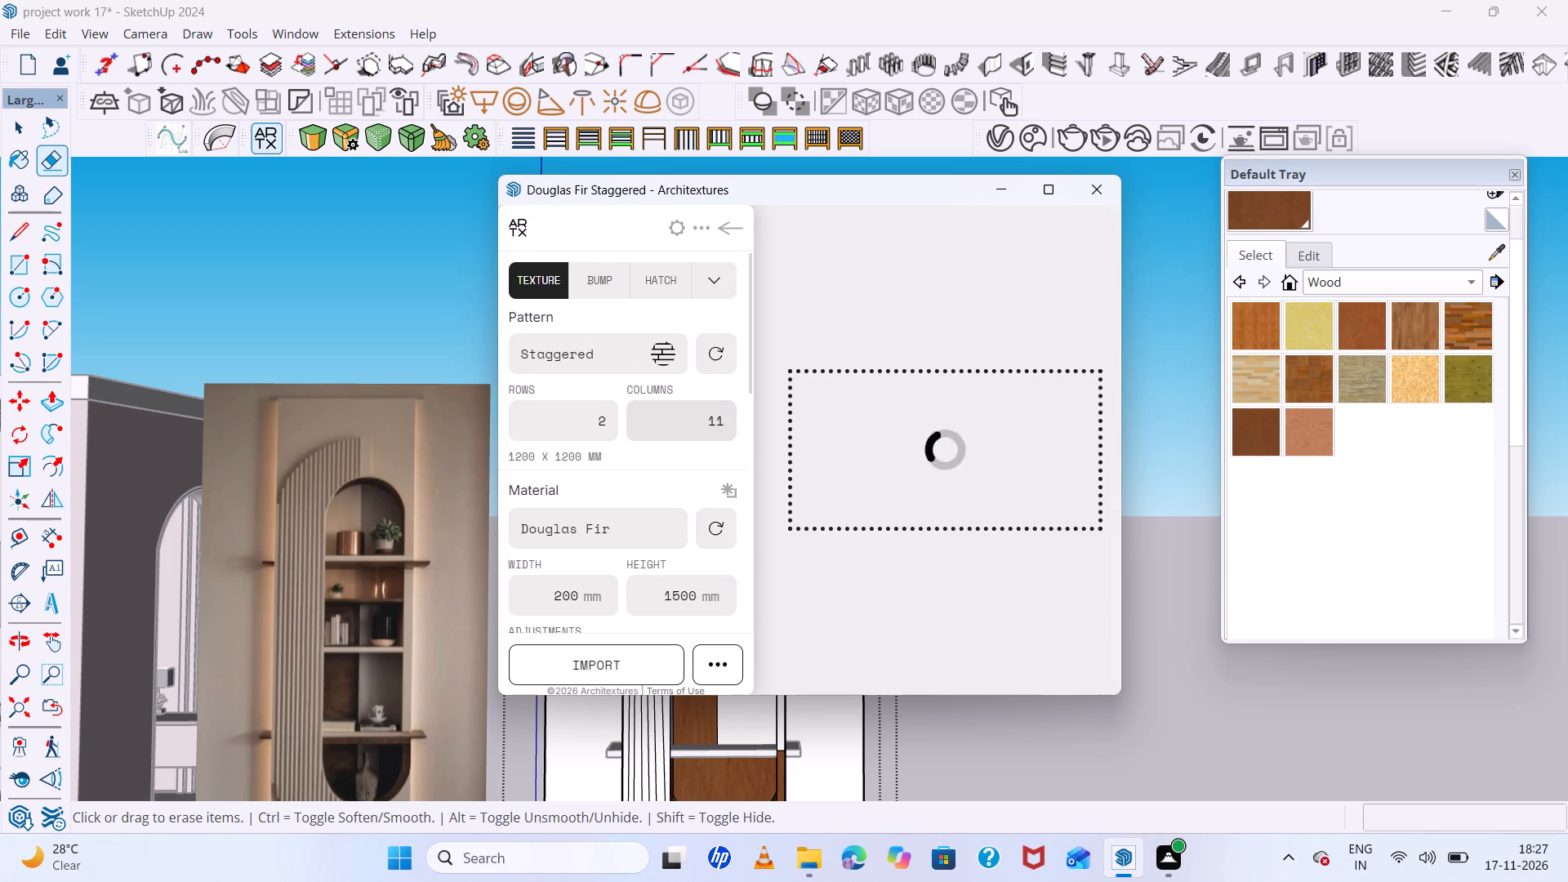
Browse the pattern choices for the Douglas Fir Staggered texture, including the Brick Bond category, and close the texture editor.
click(668, 358)
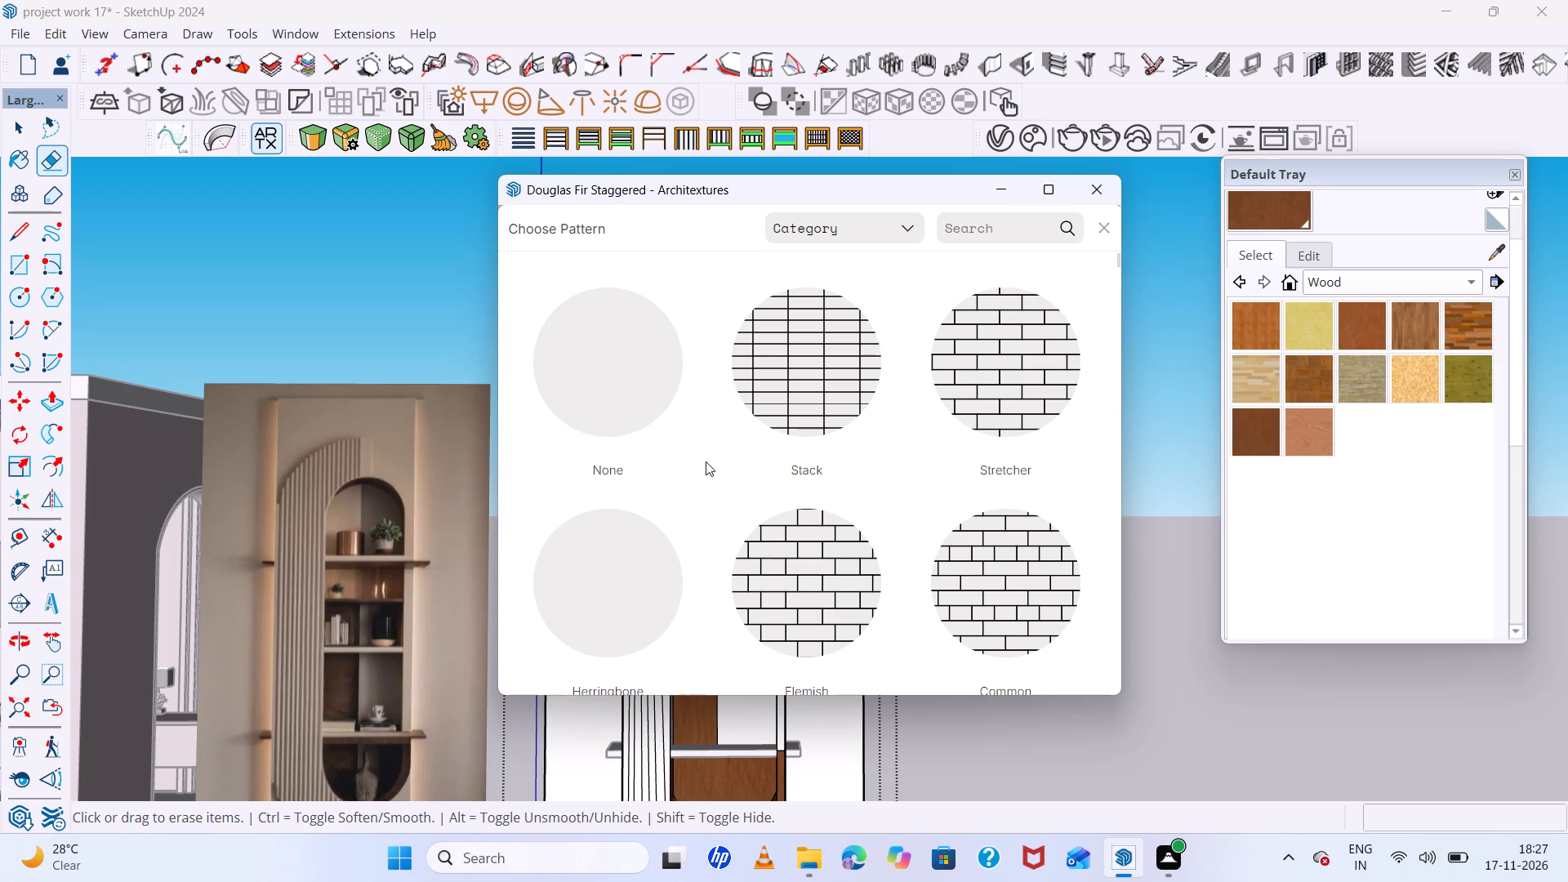
scroll(706, 461, down, 5)
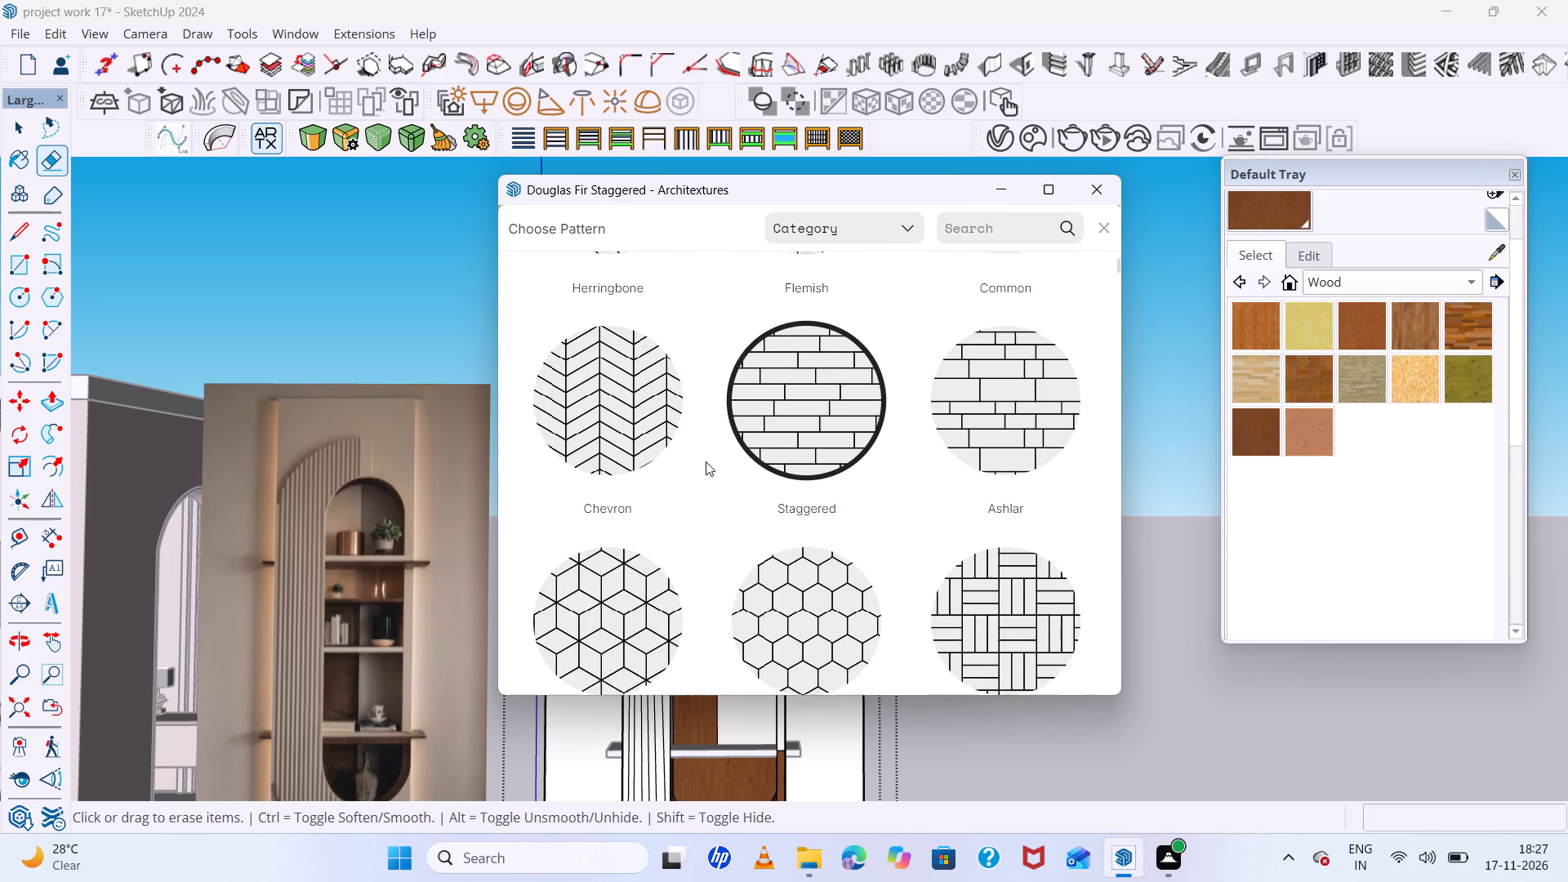
scroll(706, 461, down, 2)
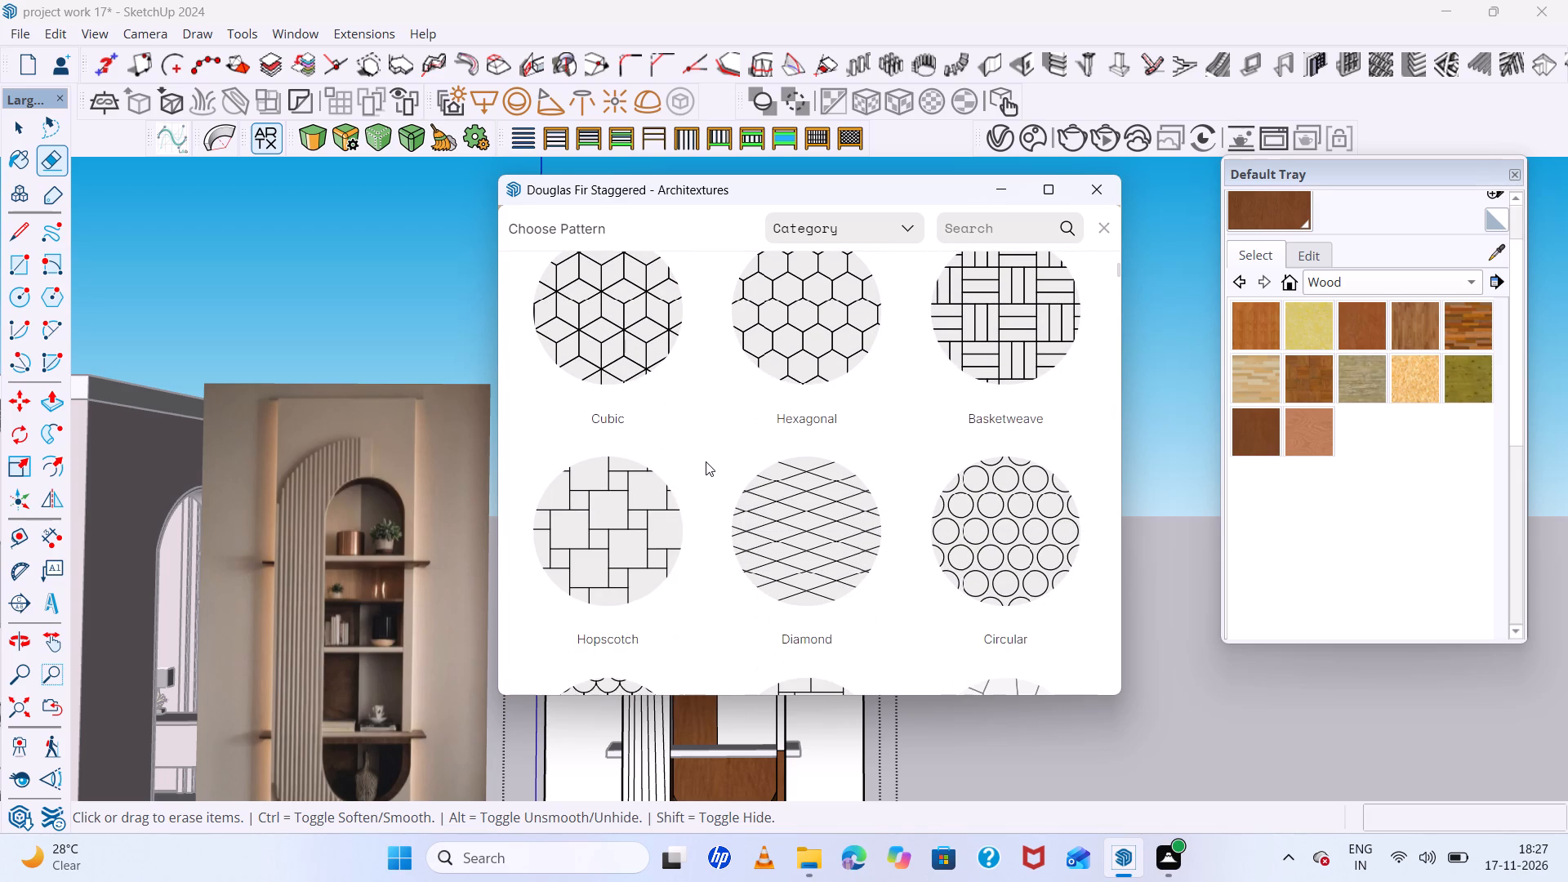
scroll(706, 461, down, 8)
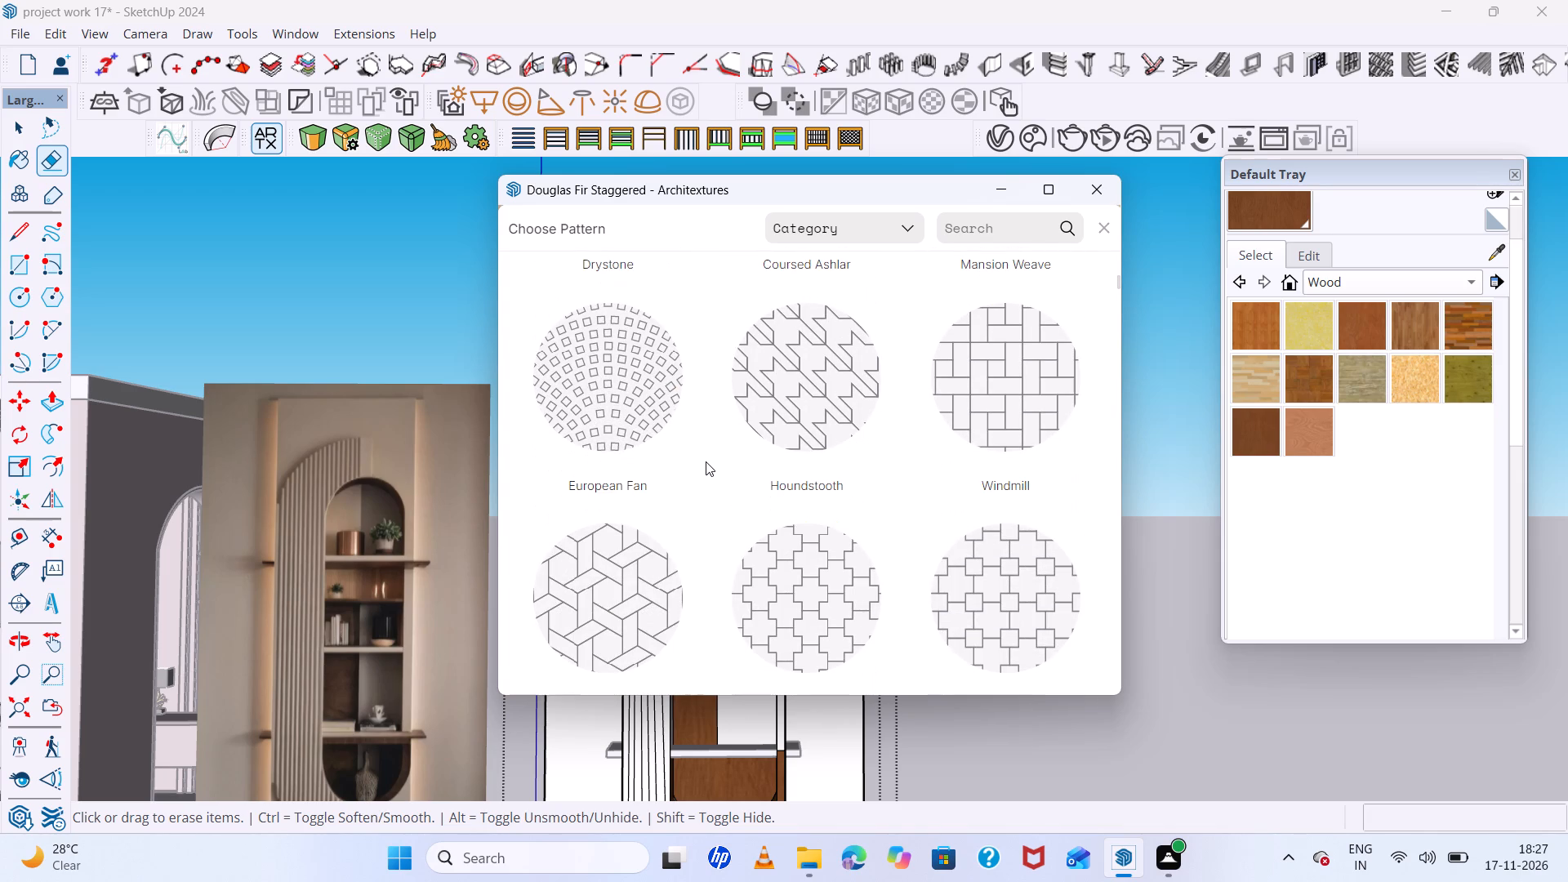
scroll(810, 430, up, 8)
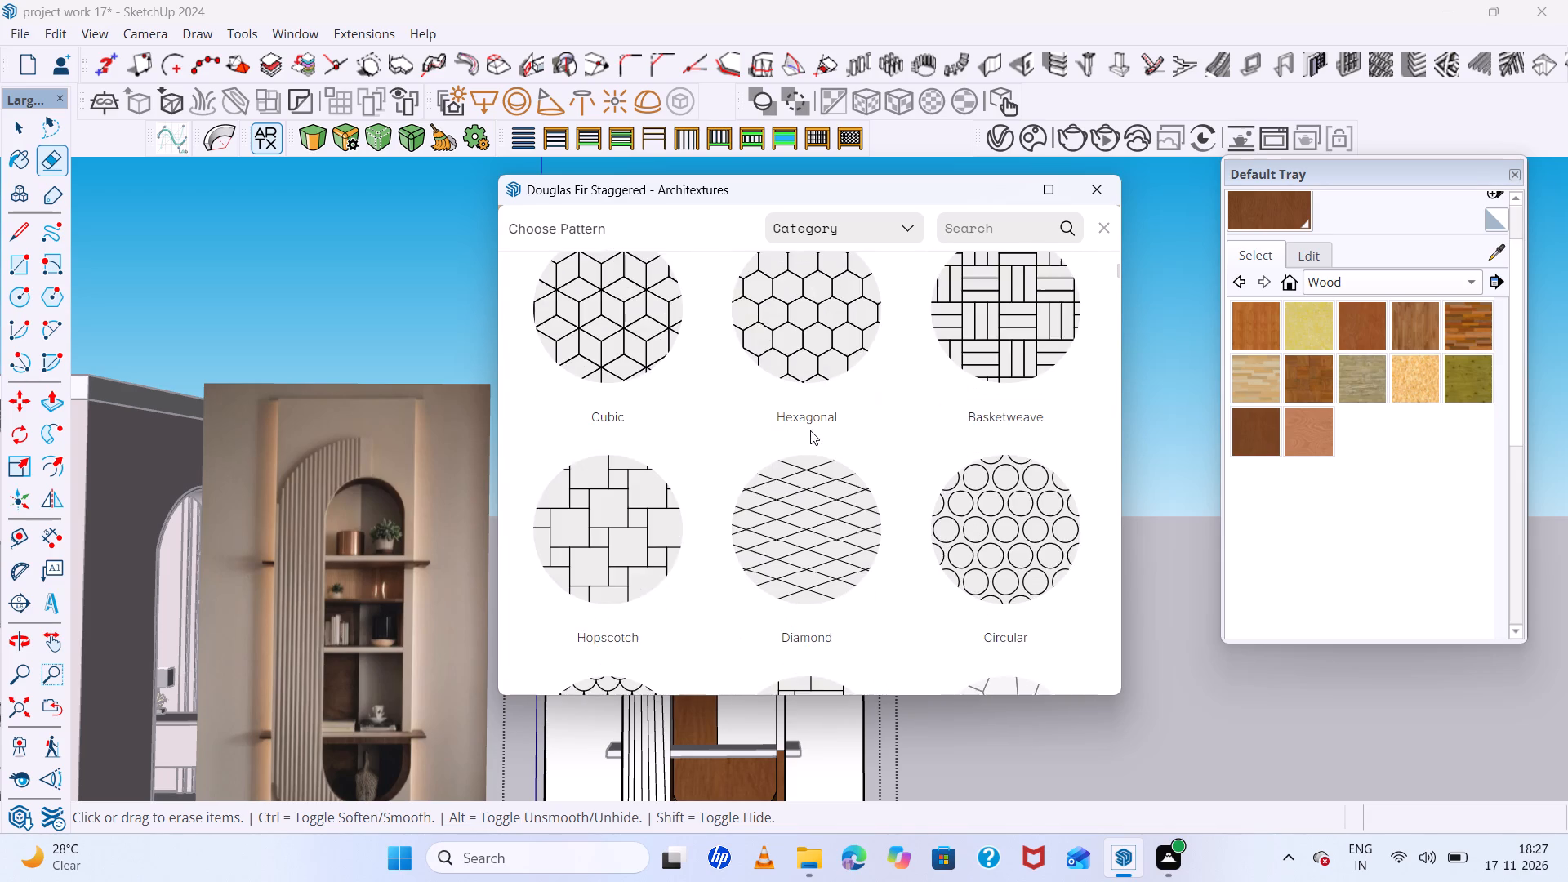
scroll(810, 430, up, 14)
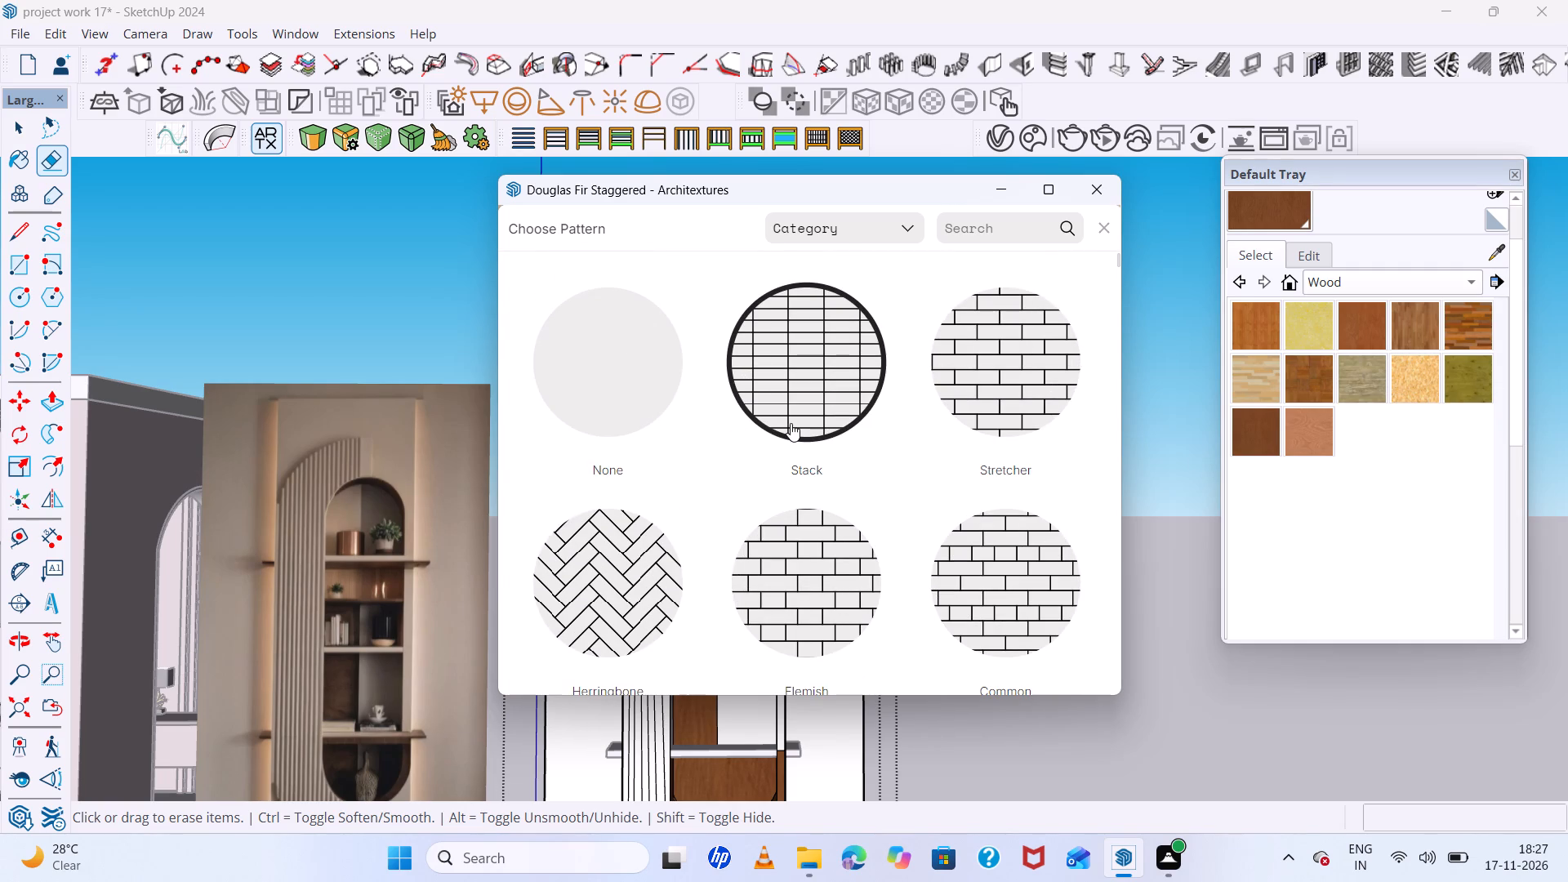
click(916, 229)
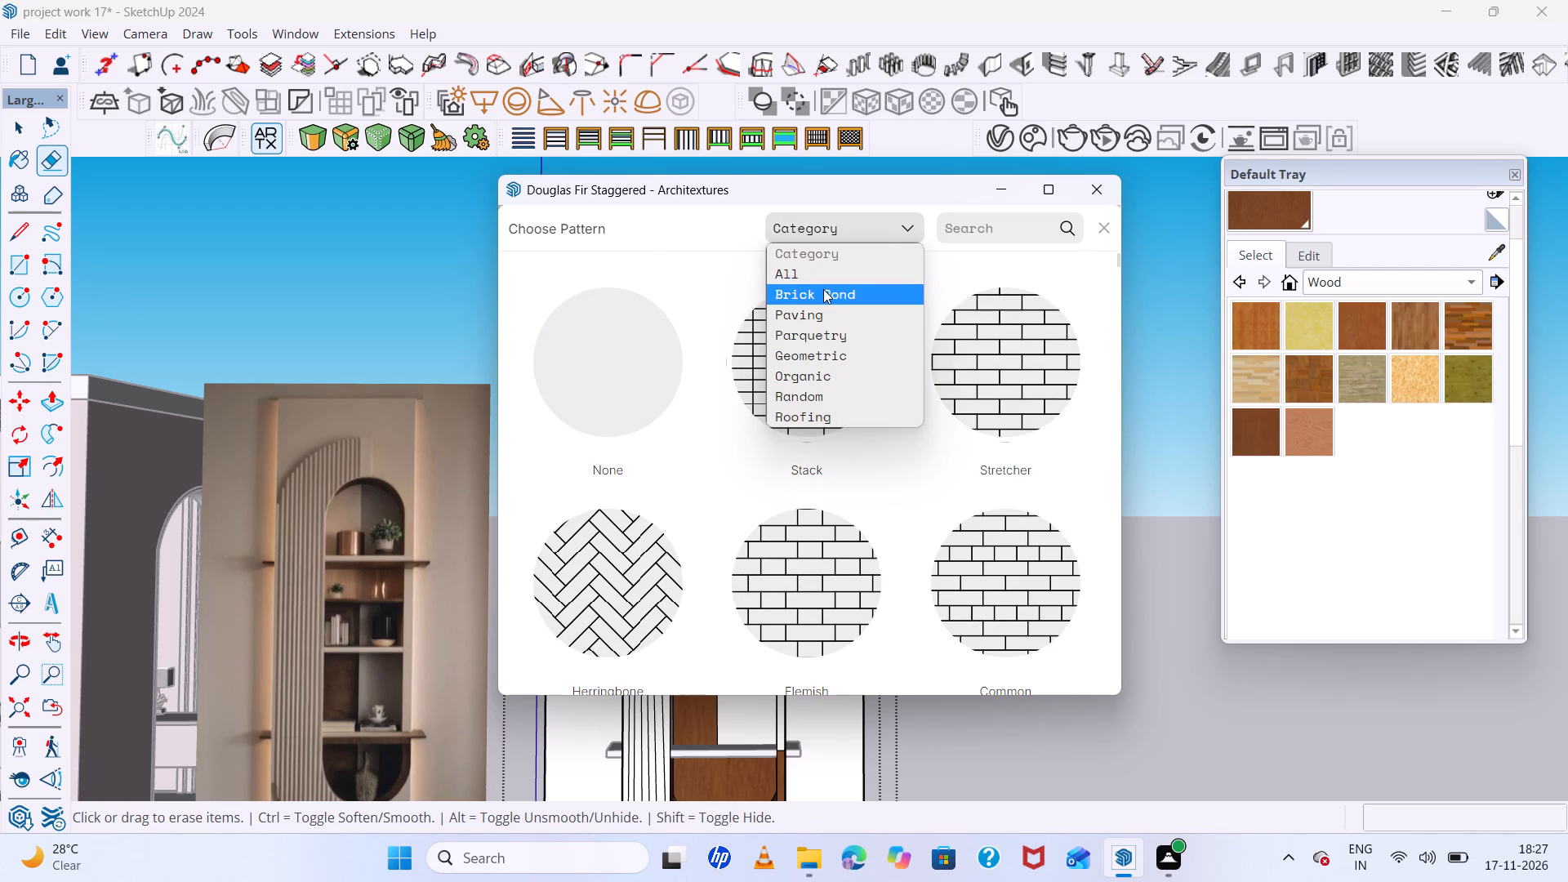
click(823, 289)
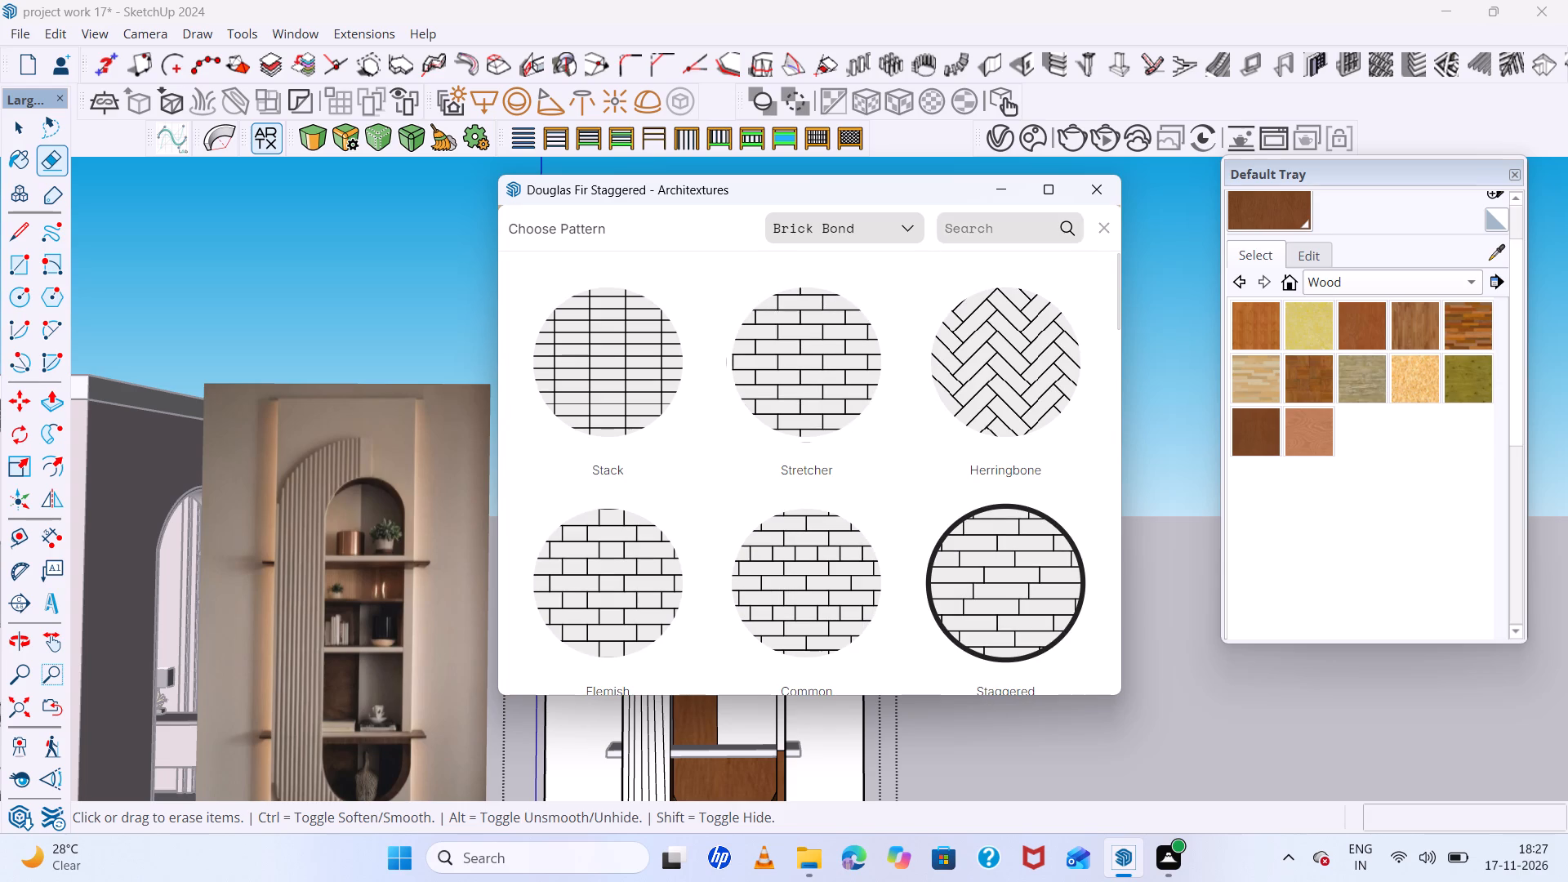
click(1105, 198)
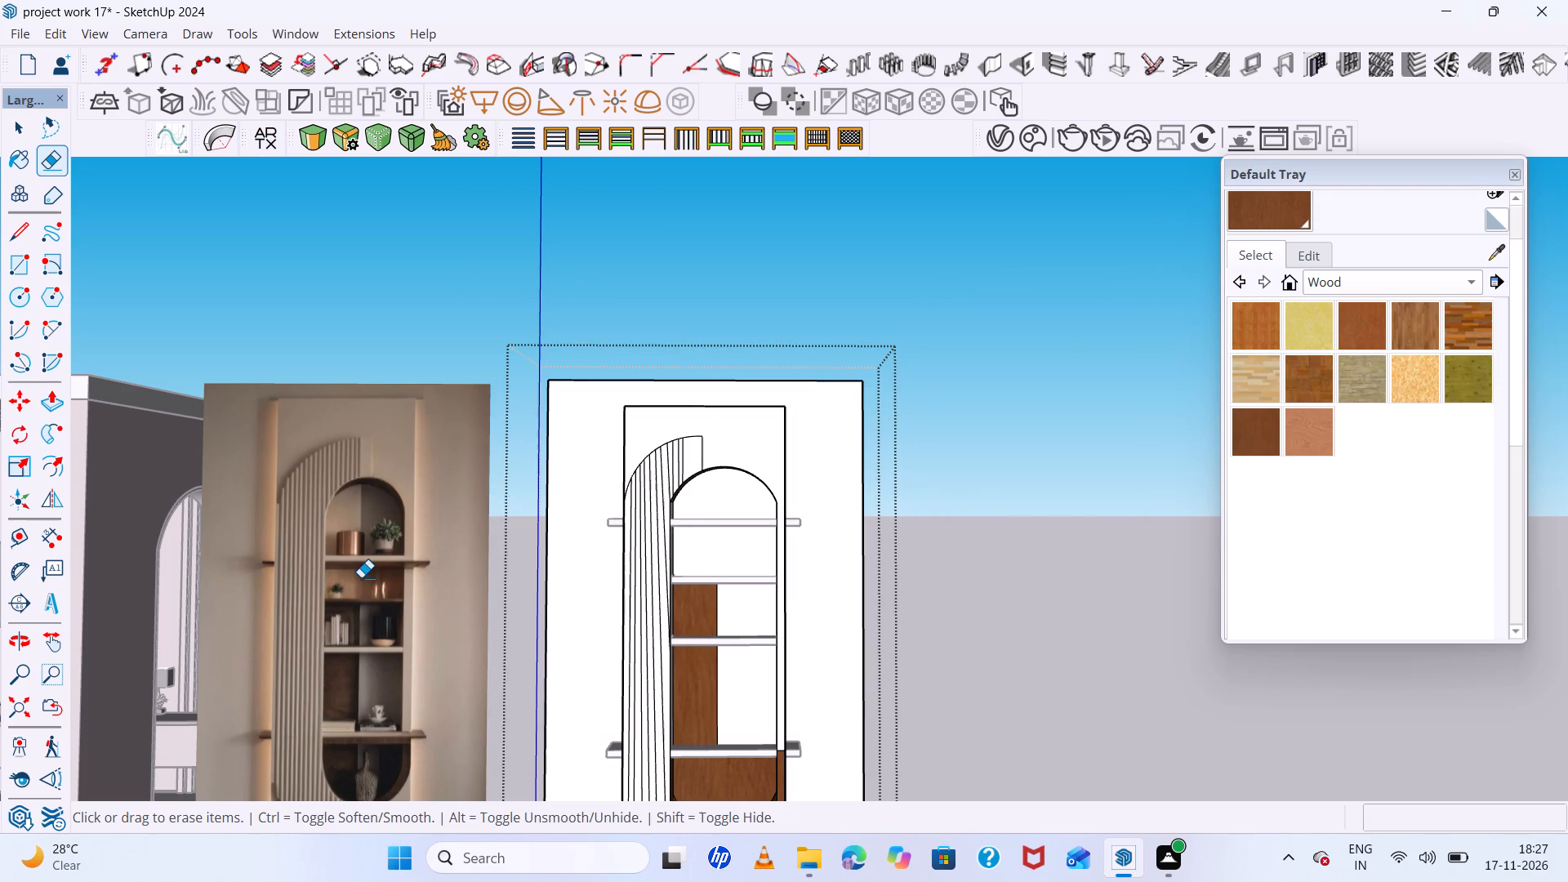
Search the Architextures library for wood and import the Oak Stack texture into the model.
scroll(359, 577, up, 5)
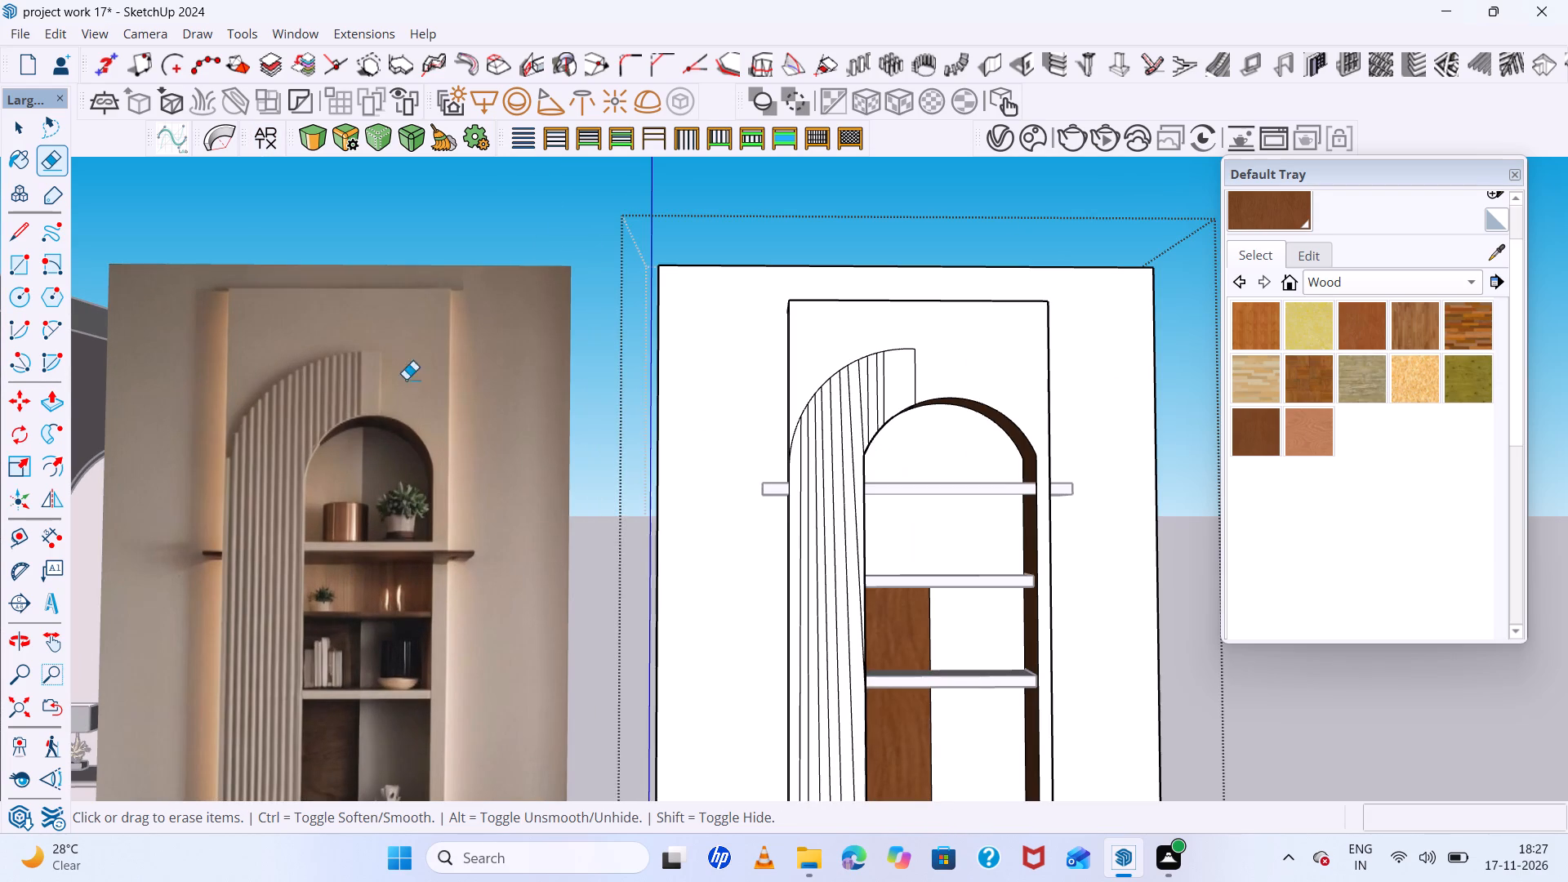
click(276, 137)
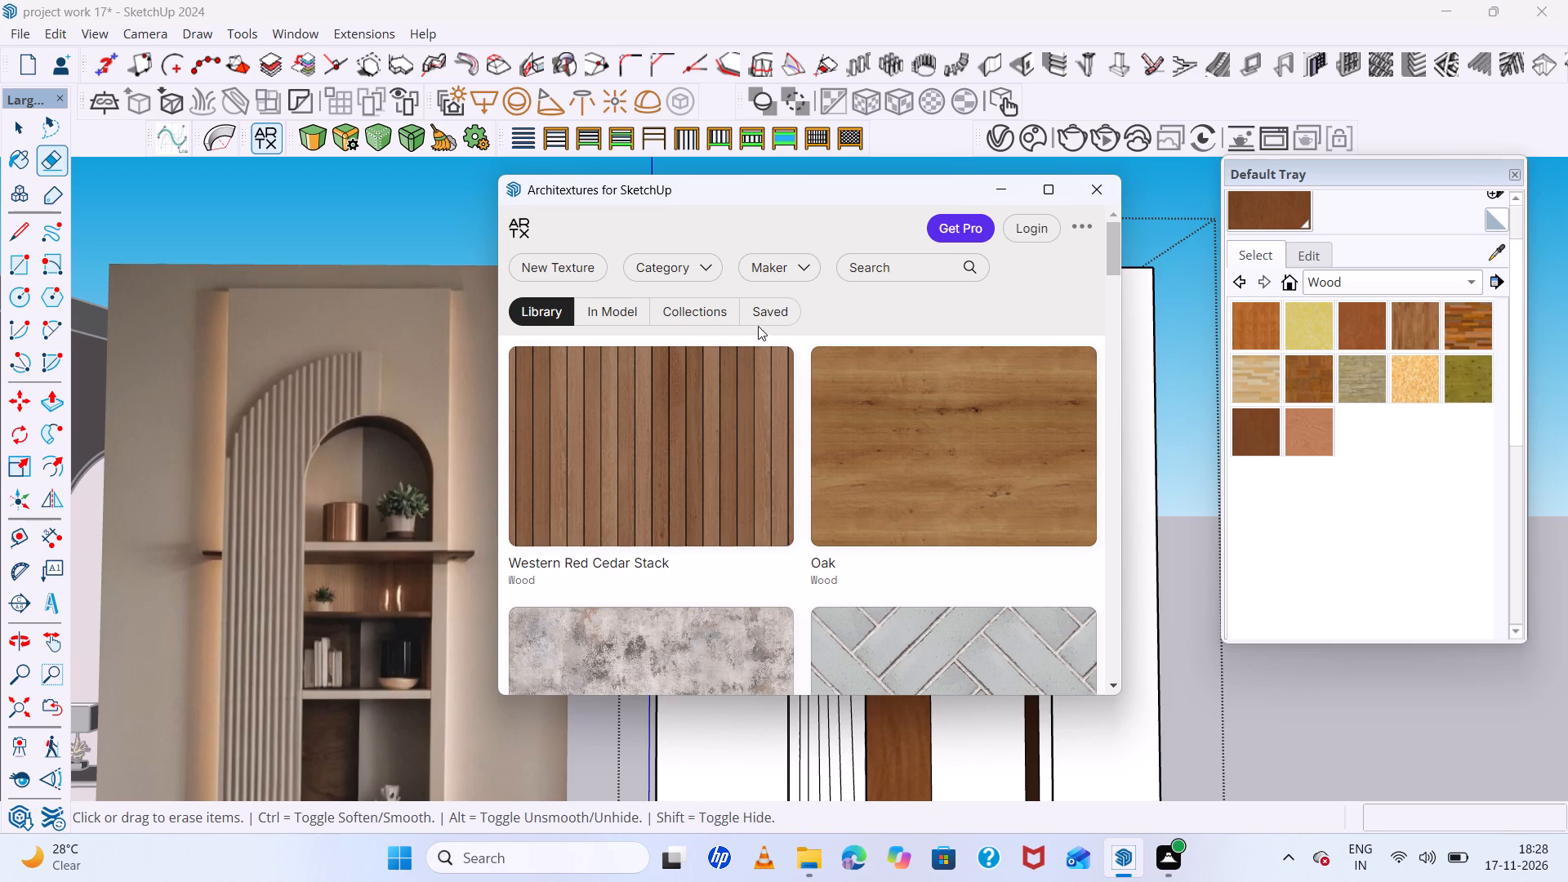
click(900, 273)
text(wood)
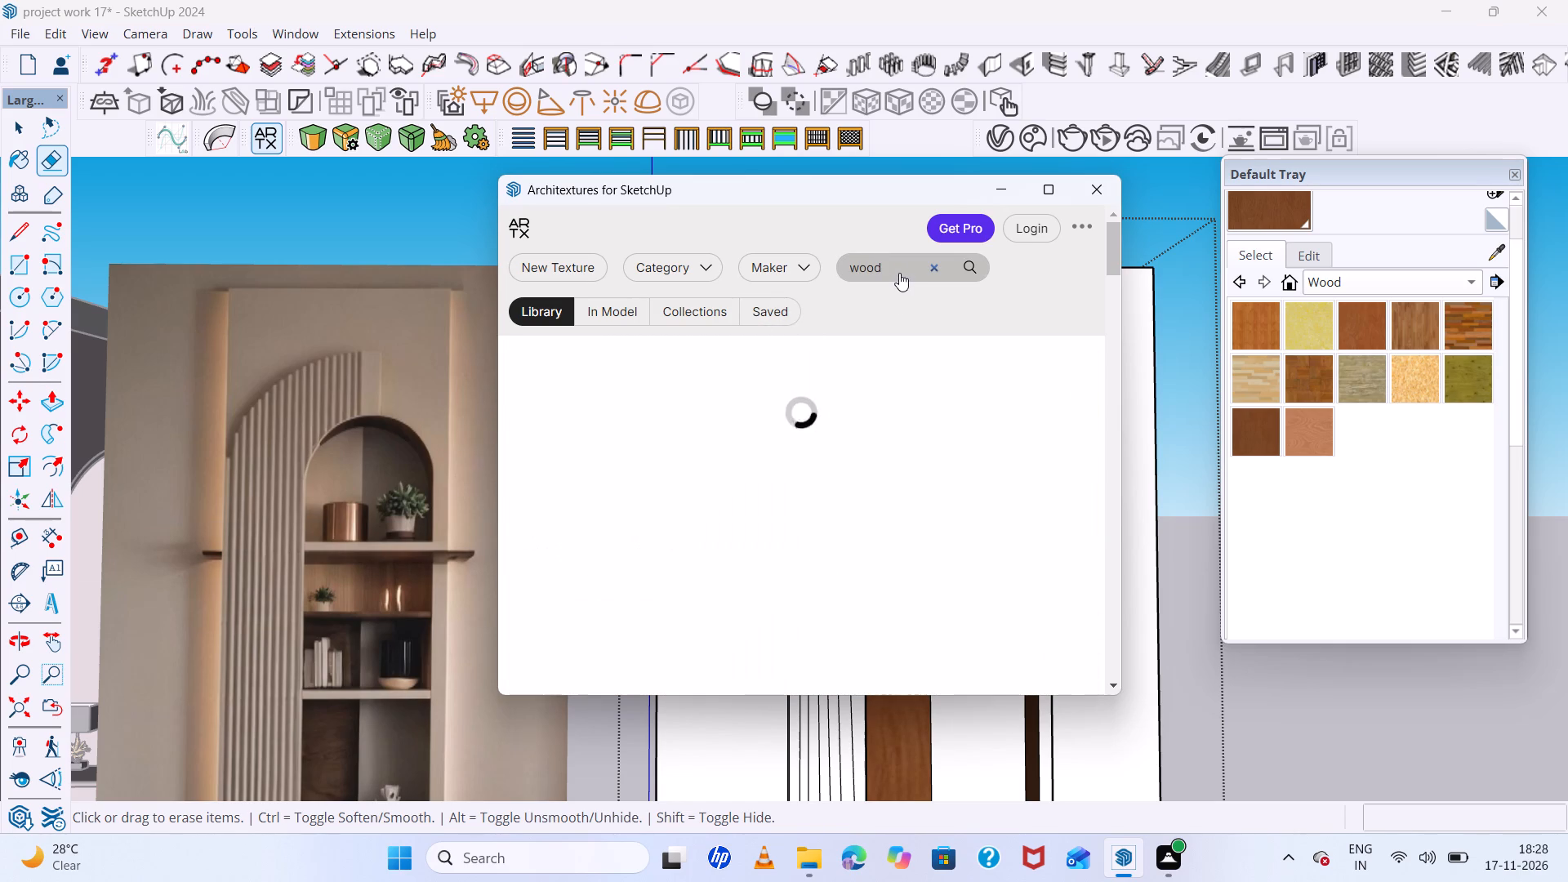
key(Return)
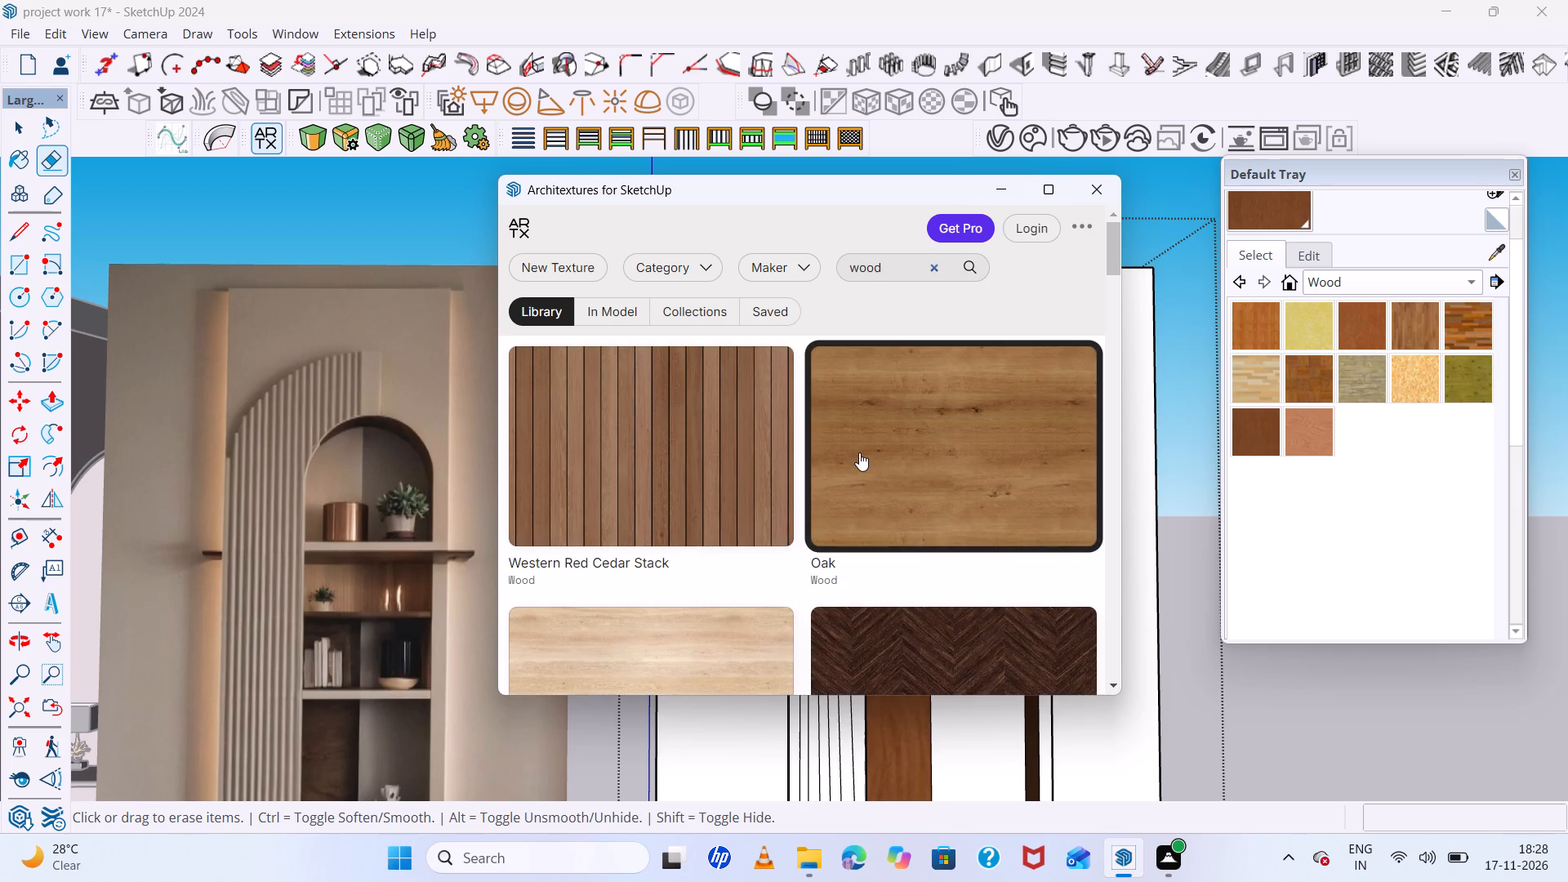
scroll(859, 452, down, 4)
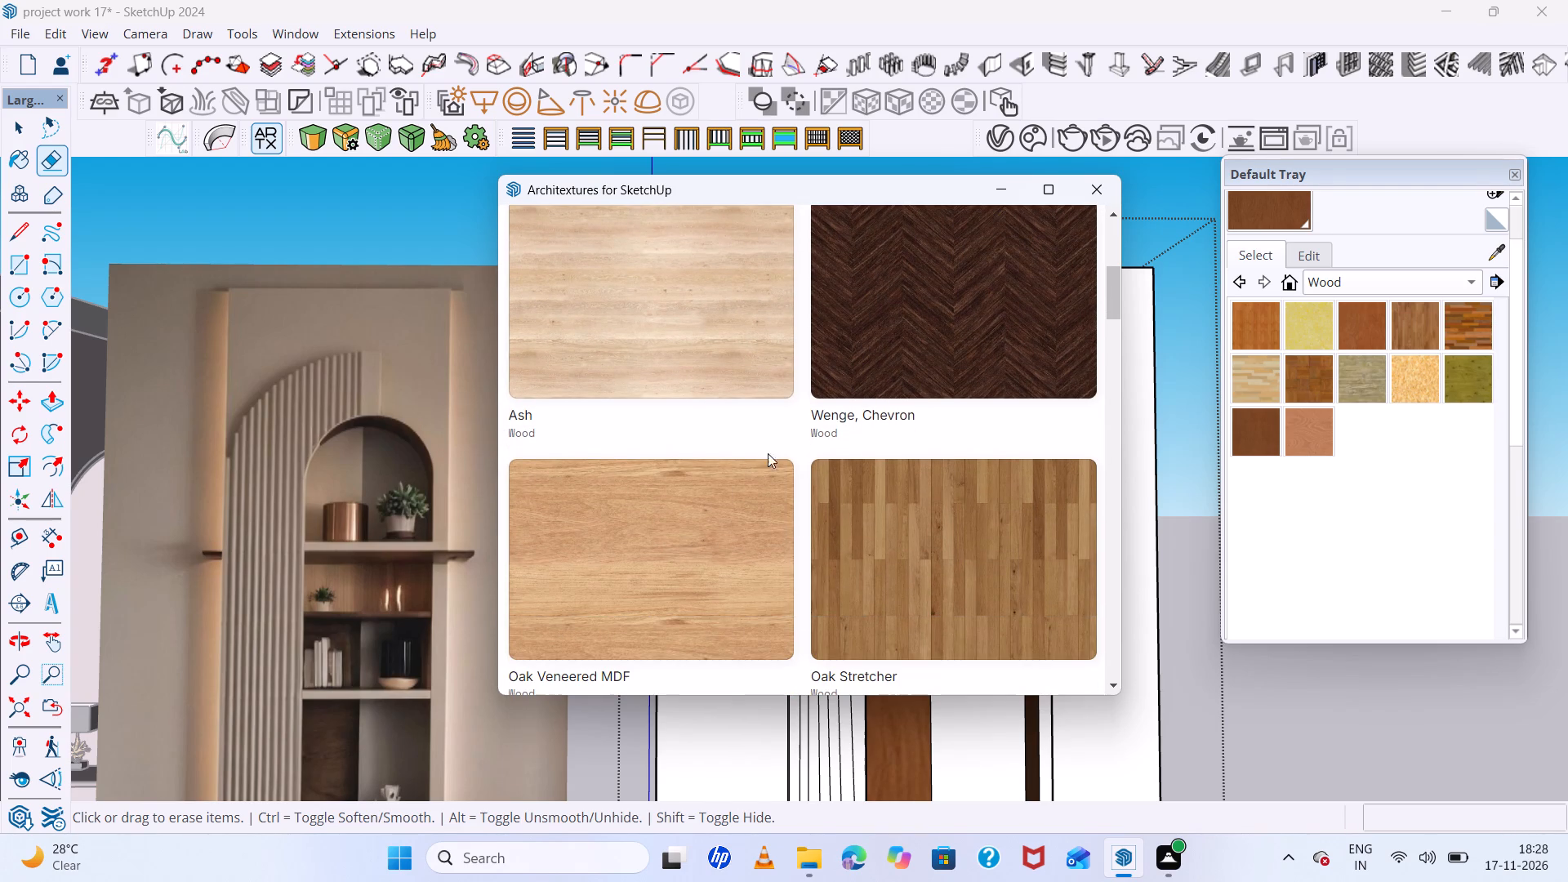
scroll(694, 519, down, 3)
click(695, 519)
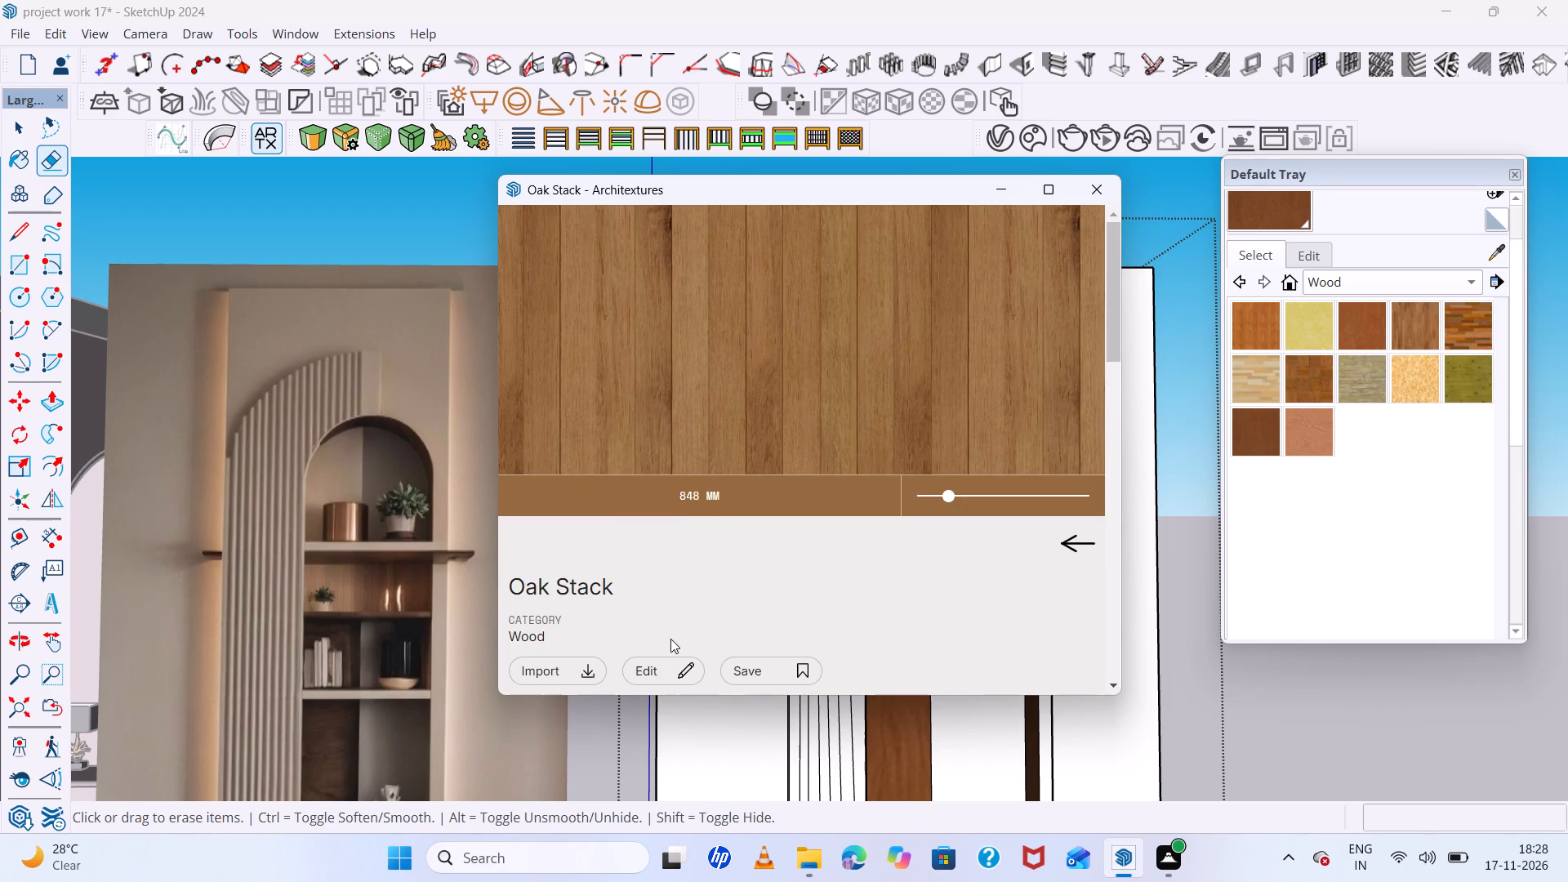
click(593, 670)
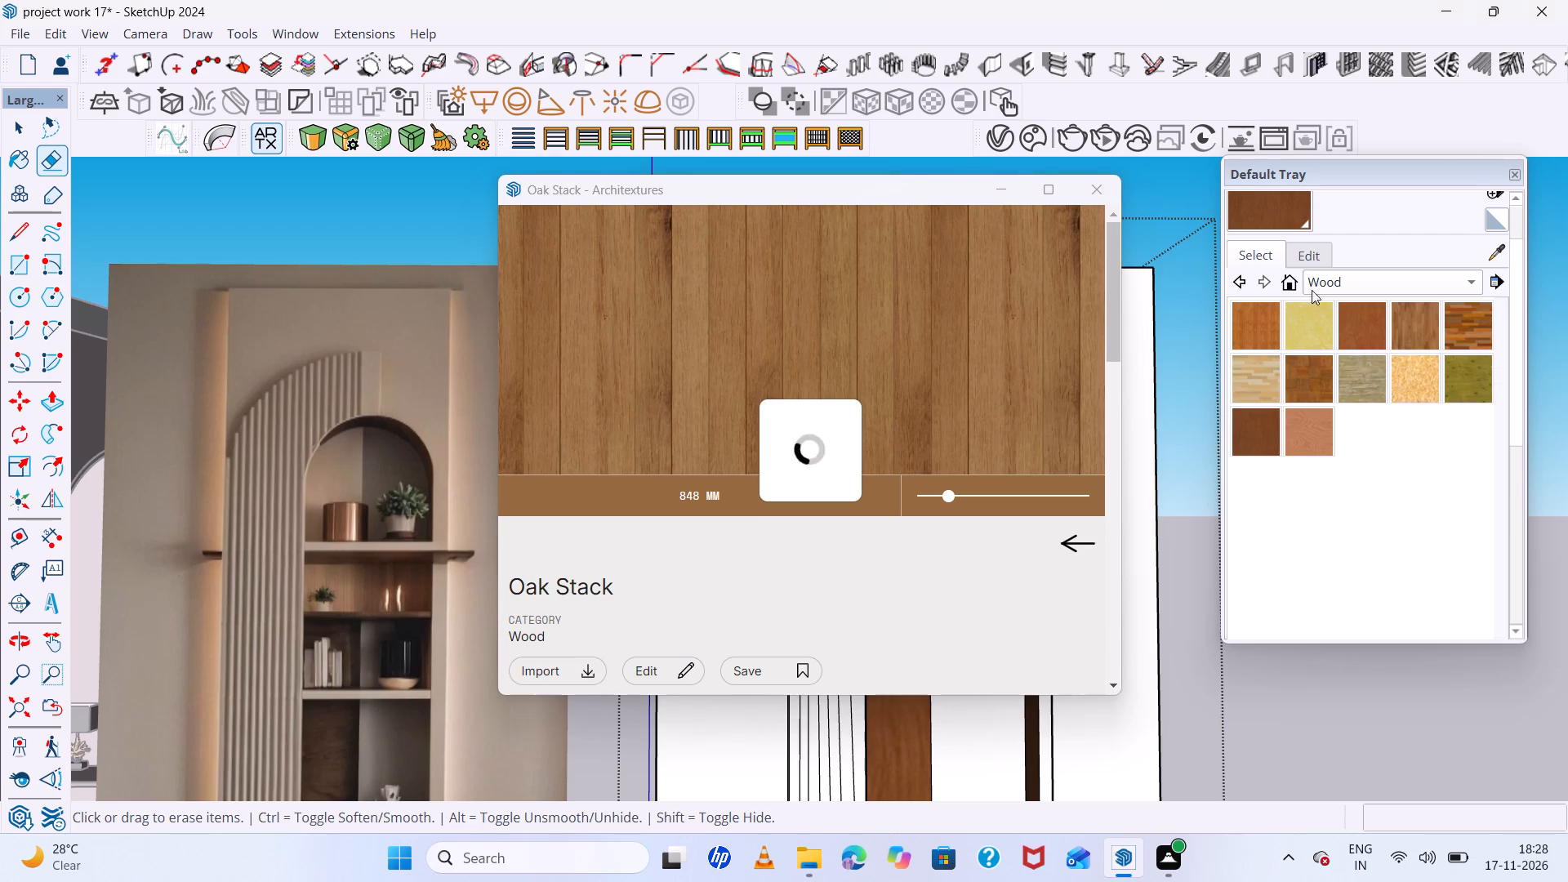
click(1098, 200)
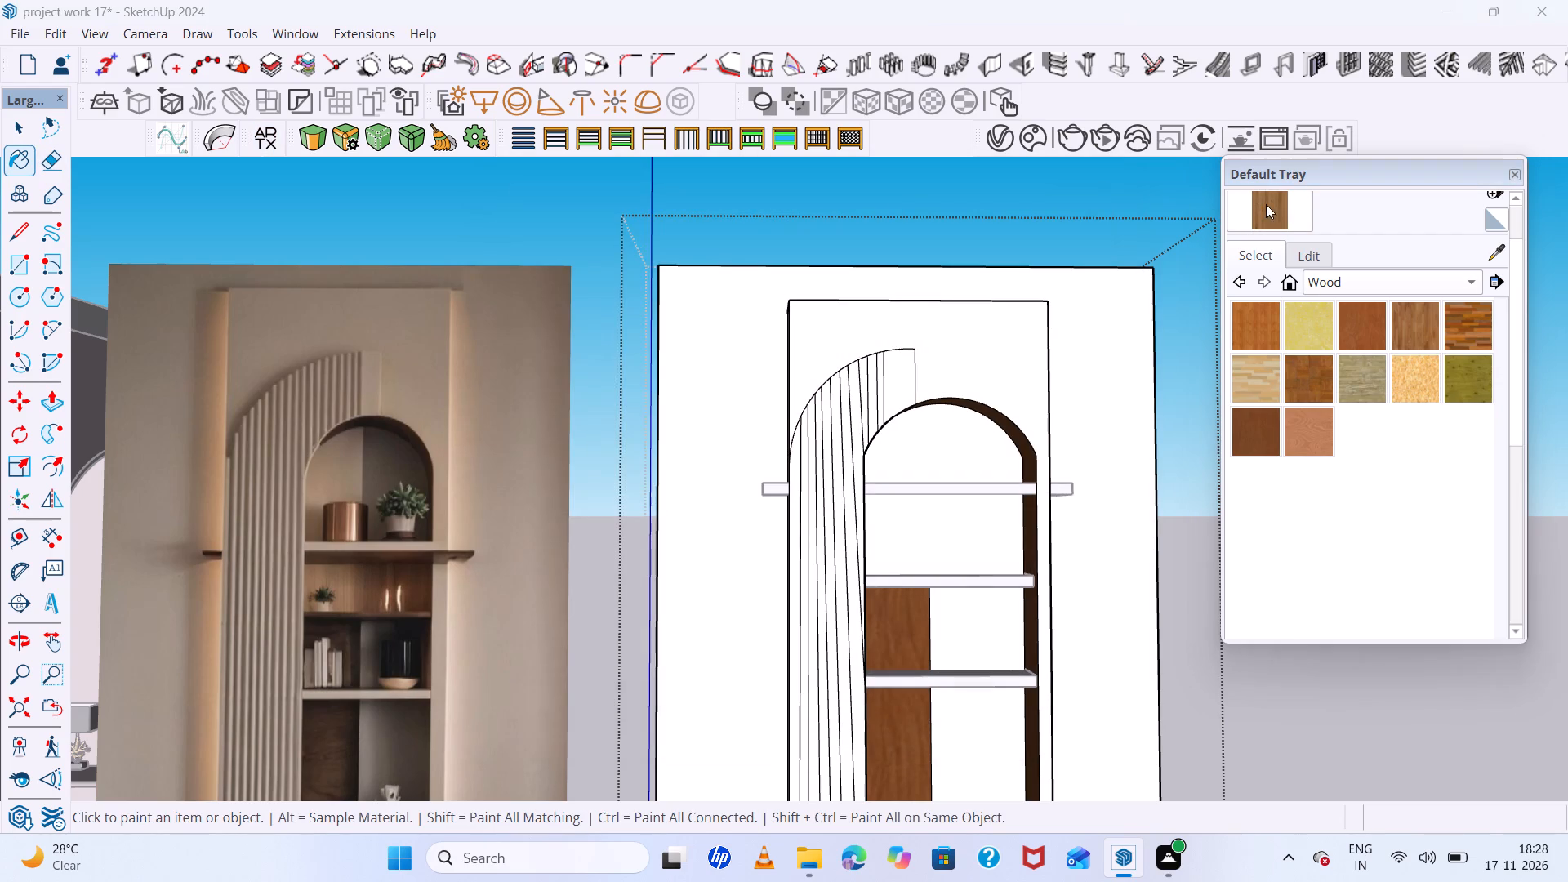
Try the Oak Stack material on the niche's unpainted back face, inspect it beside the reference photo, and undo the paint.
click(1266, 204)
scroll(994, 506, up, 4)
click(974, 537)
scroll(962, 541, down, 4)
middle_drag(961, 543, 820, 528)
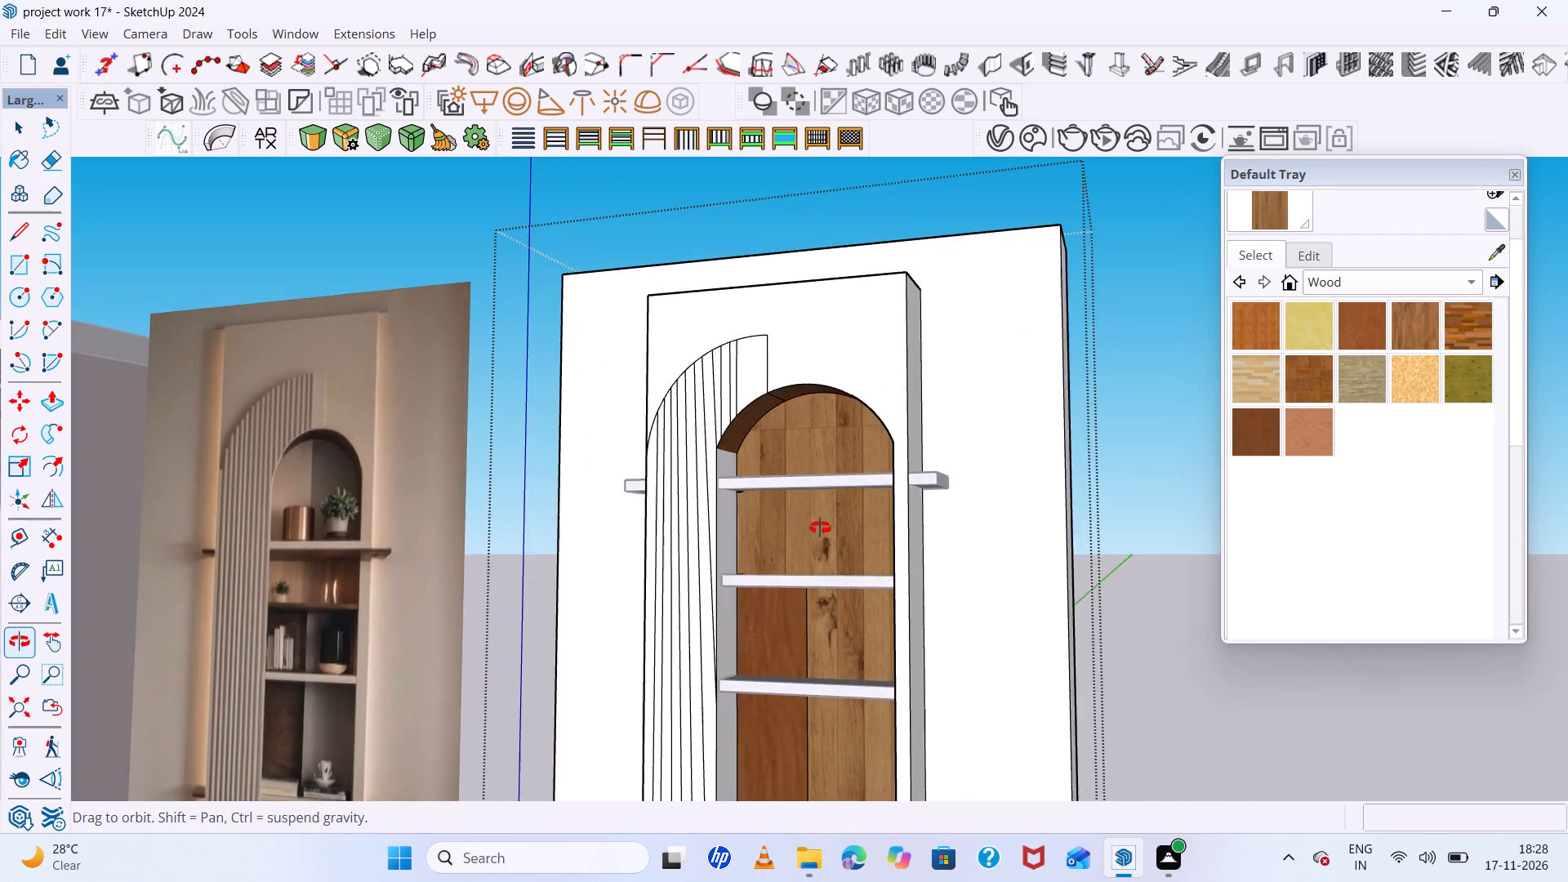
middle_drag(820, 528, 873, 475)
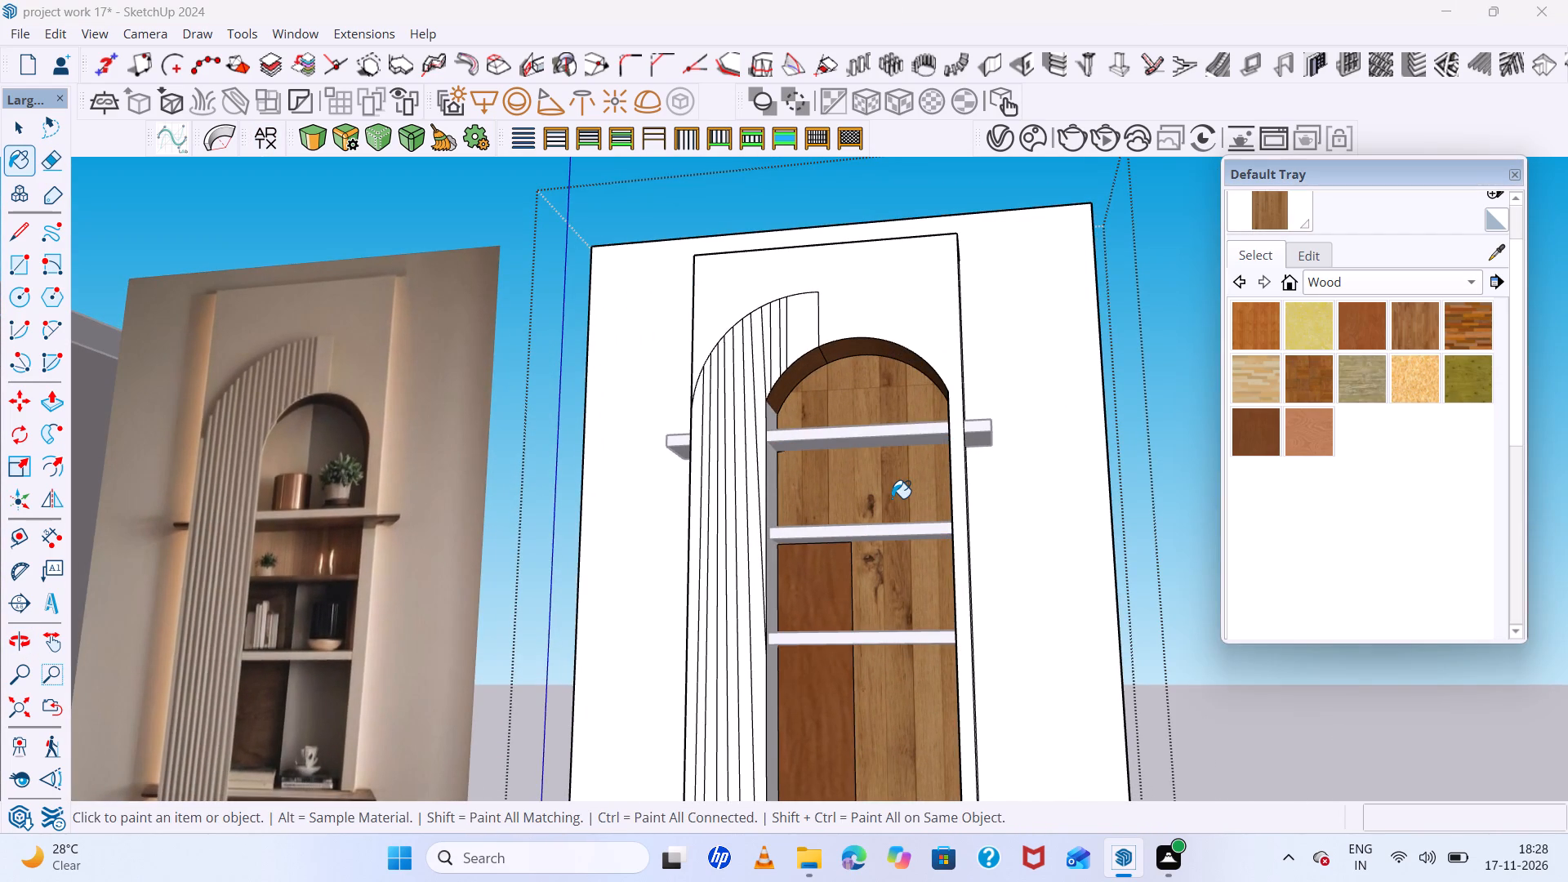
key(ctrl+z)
Draw a rectangle about 1' by 2' 2" on the niche's back face, filling the bay between the top and second shelves.
scroll(892, 493, up, 4)
middle_drag(888, 483, 902, 496)
key(space)
click(899, 489)
scroll(899, 489, up, 6)
scroll(648, 446, up, 8)
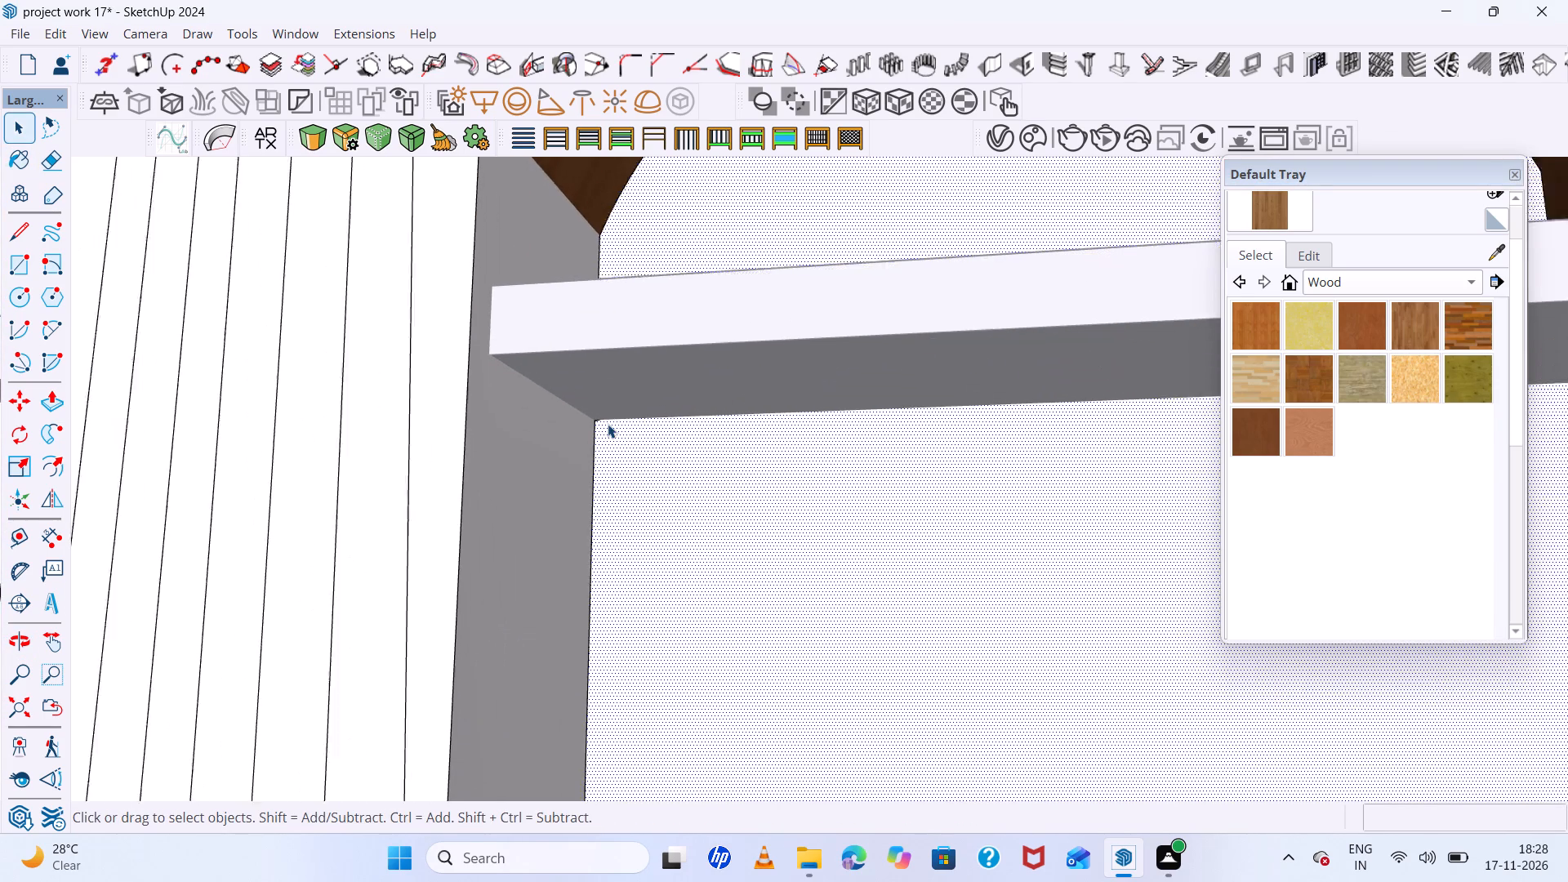
scroll(608, 424, up, 1)
key(r)
click(593, 419)
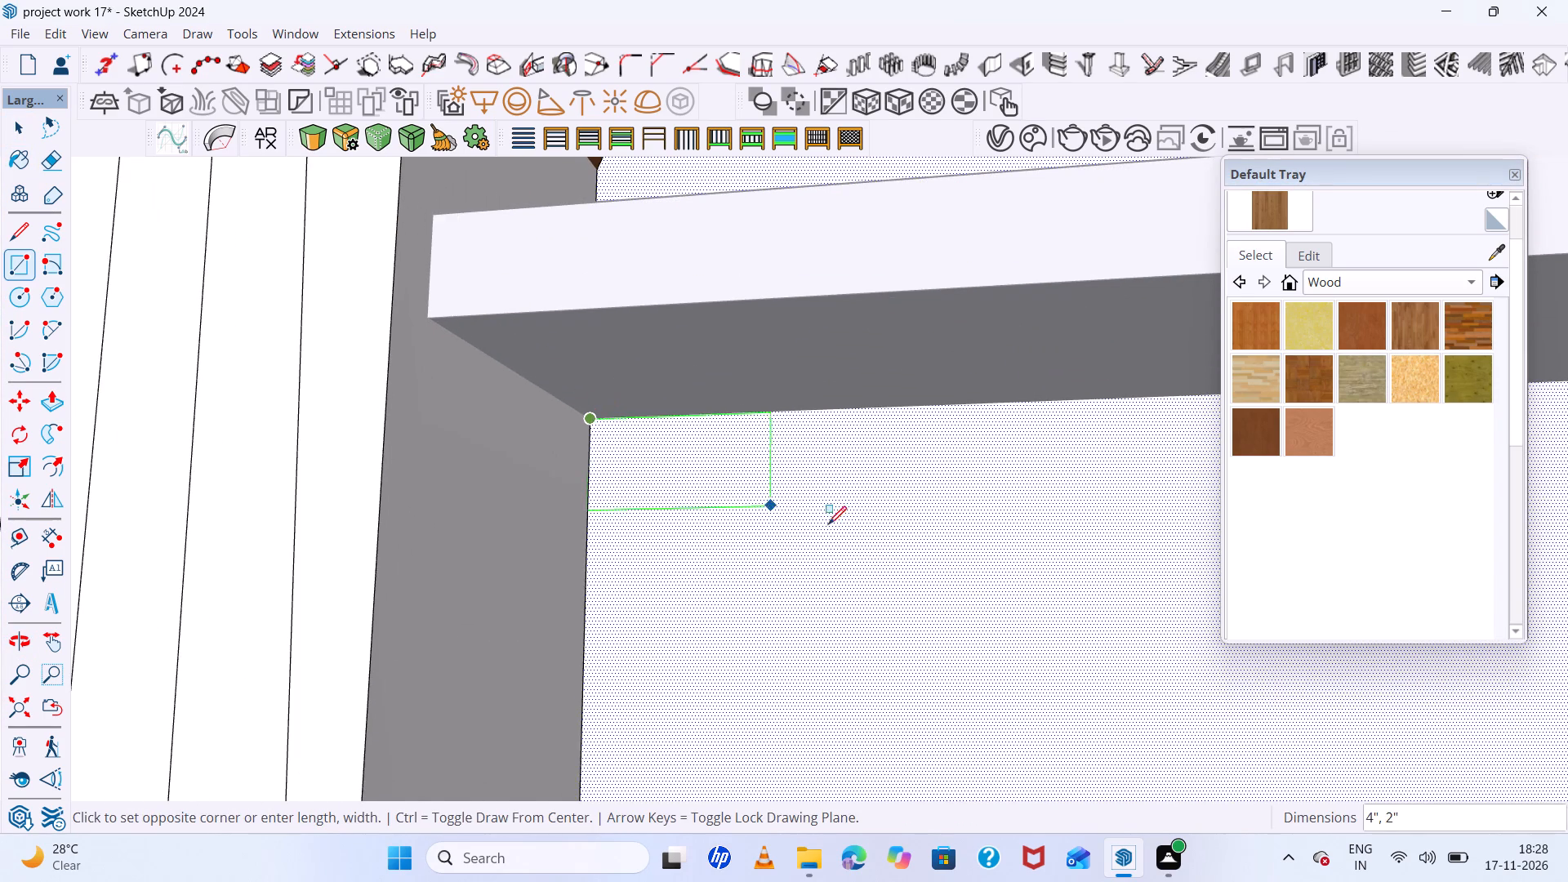
scroll(851, 542, down, 18)
middle_drag(823, 524, 1017, 691)
scroll(853, 470, down, 20)
scroll(853, 470, down, 2)
scroll(1011, 622, up, 12)
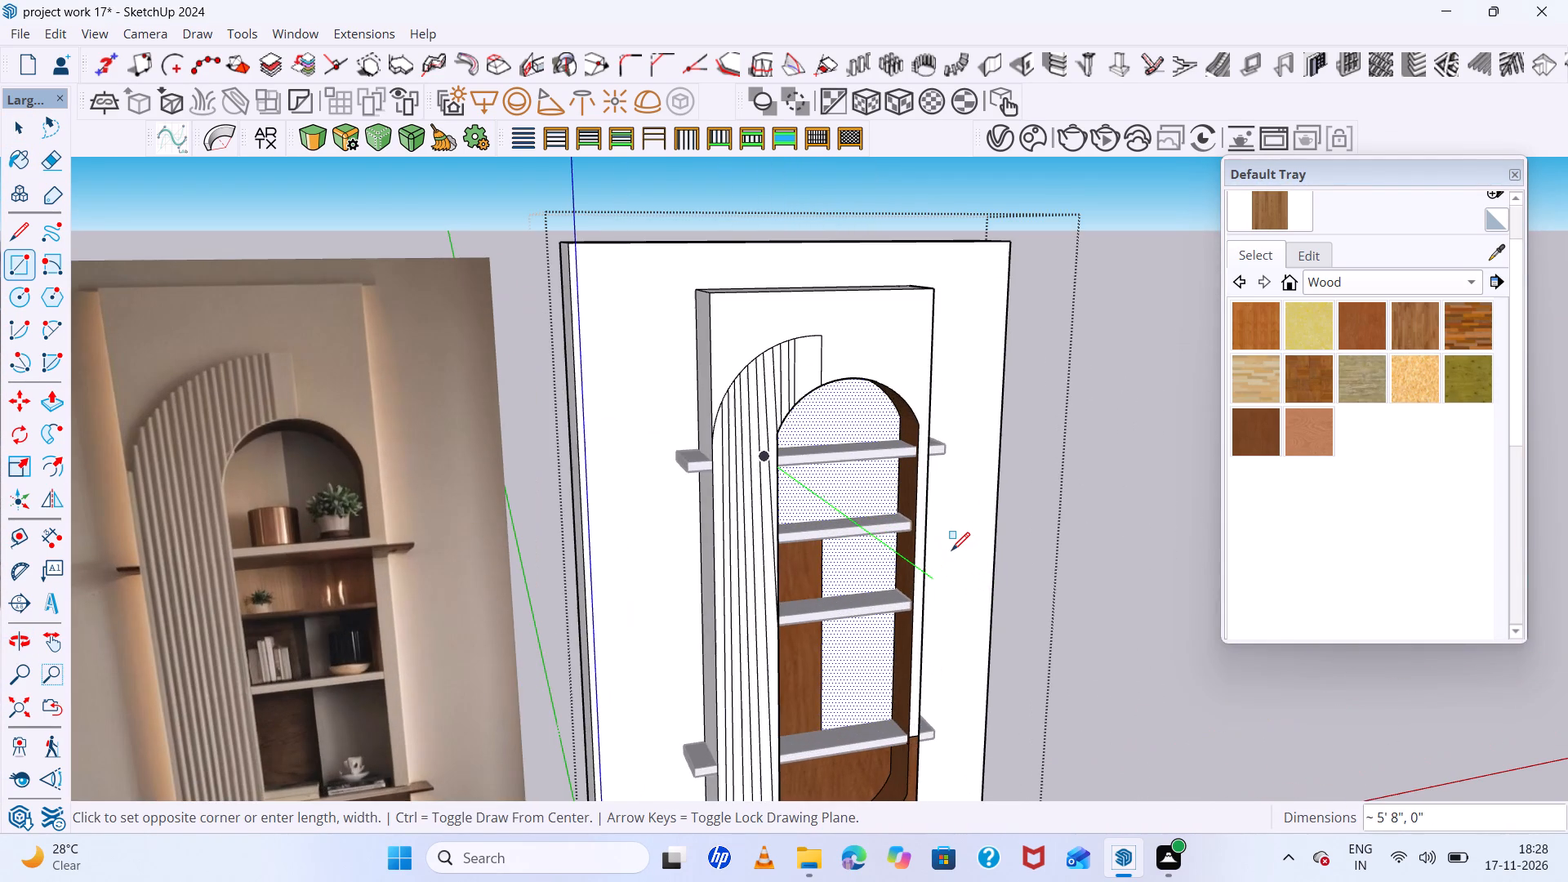
middle_drag(948, 550, 930, 523)
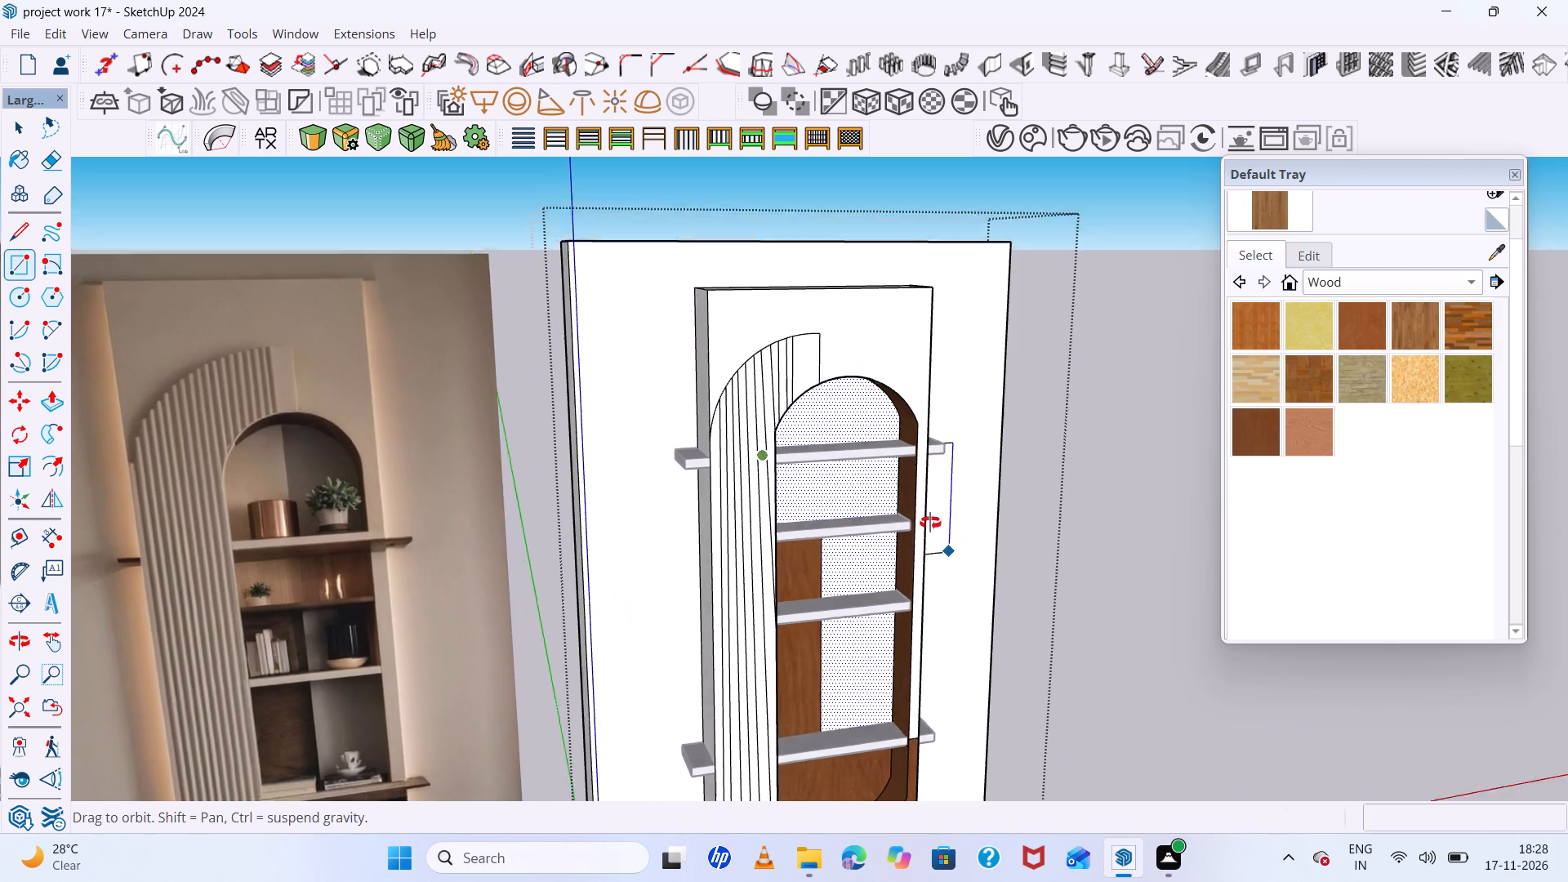
middle_drag(930, 523, 904, 460)
scroll(888, 486, up, 14)
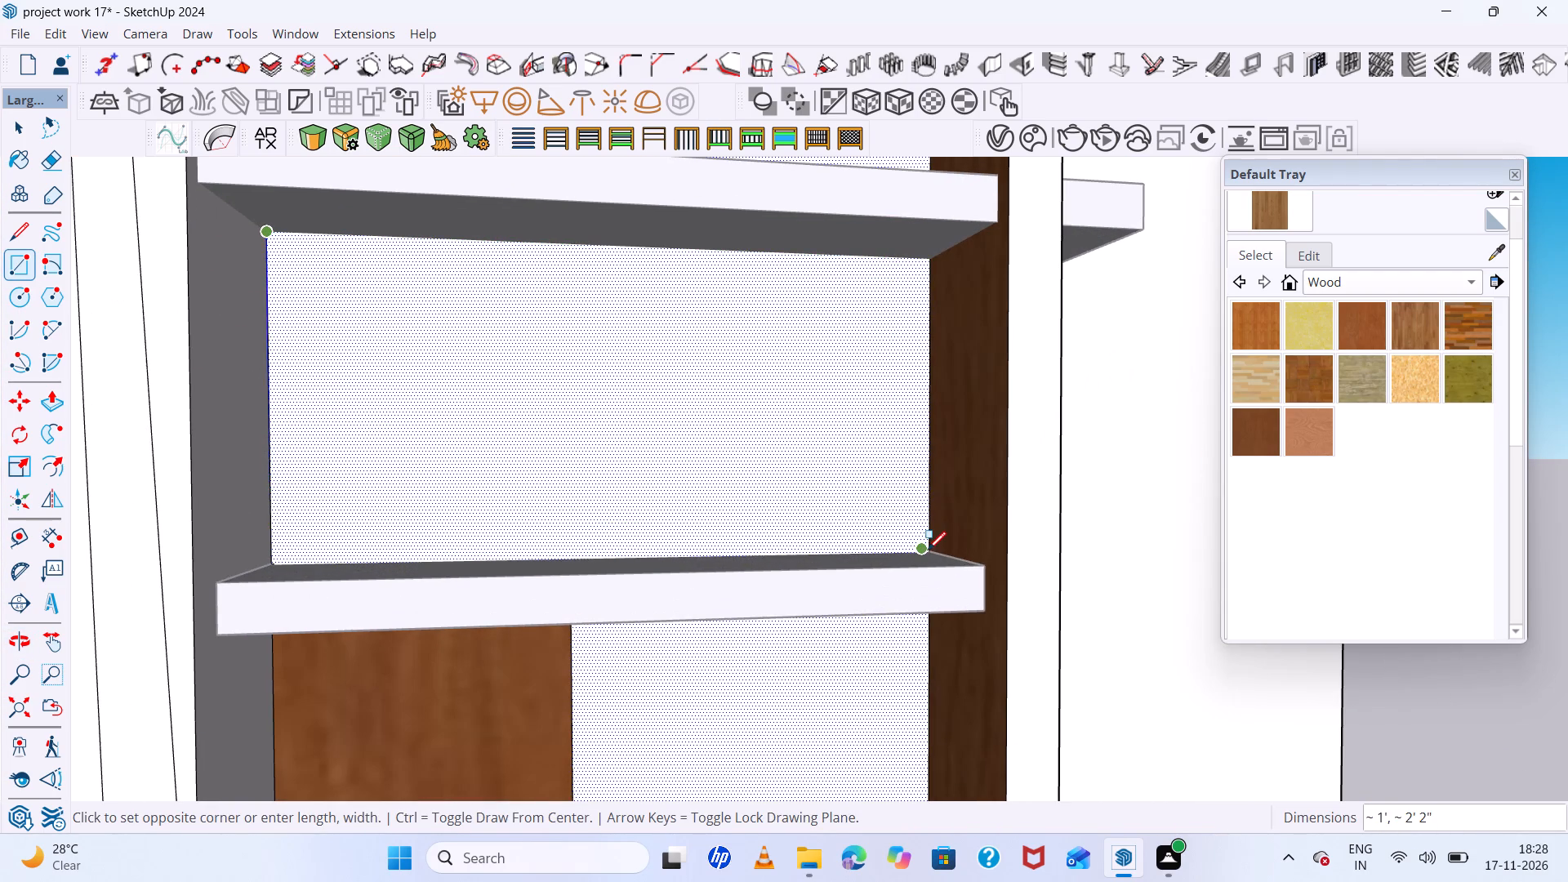
click(928, 550)
scroll(896, 506, down, 3)
middle_drag(895, 506, 843, 538)
scroll(888, 458, up, 2)
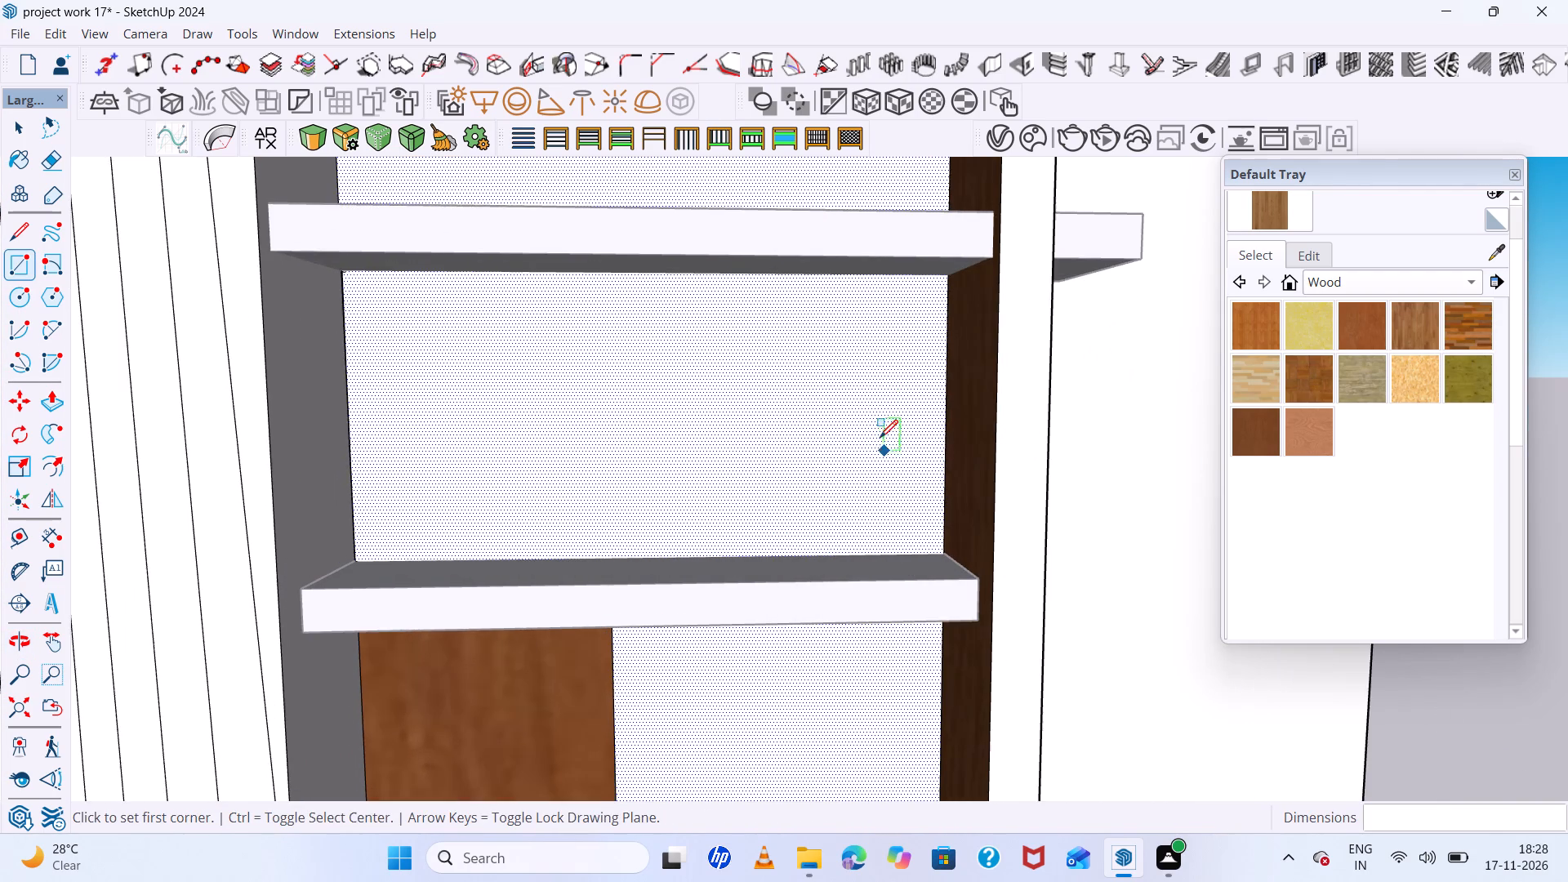
middle_drag(880, 438, 875, 374)
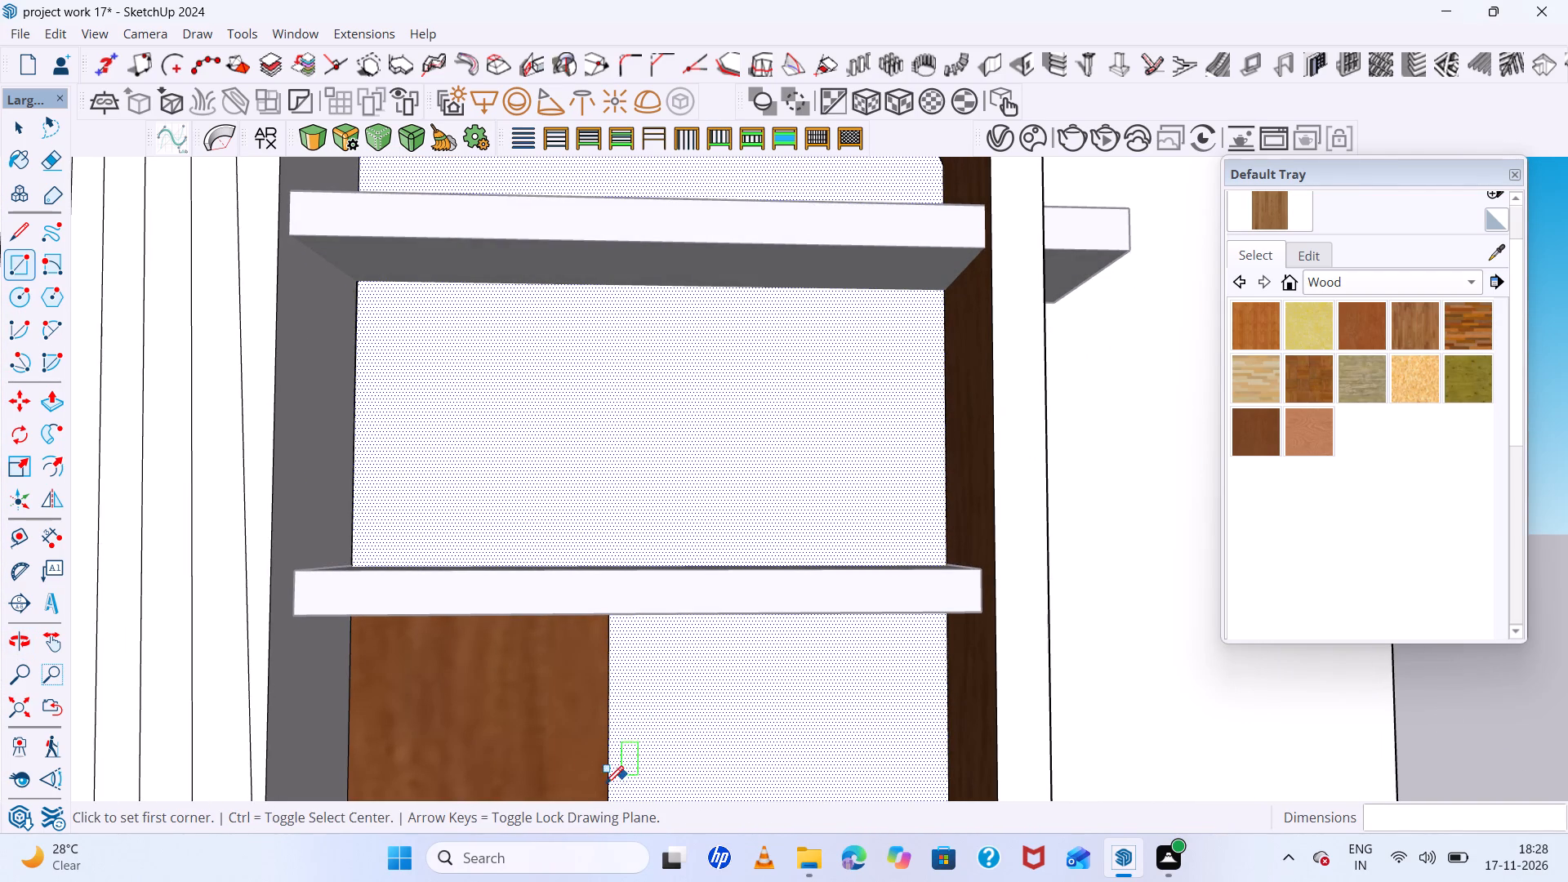
Draw a line about 2' 2" long across the niche's back face along the underside of the top shelf.
key(l)
click(352, 286)
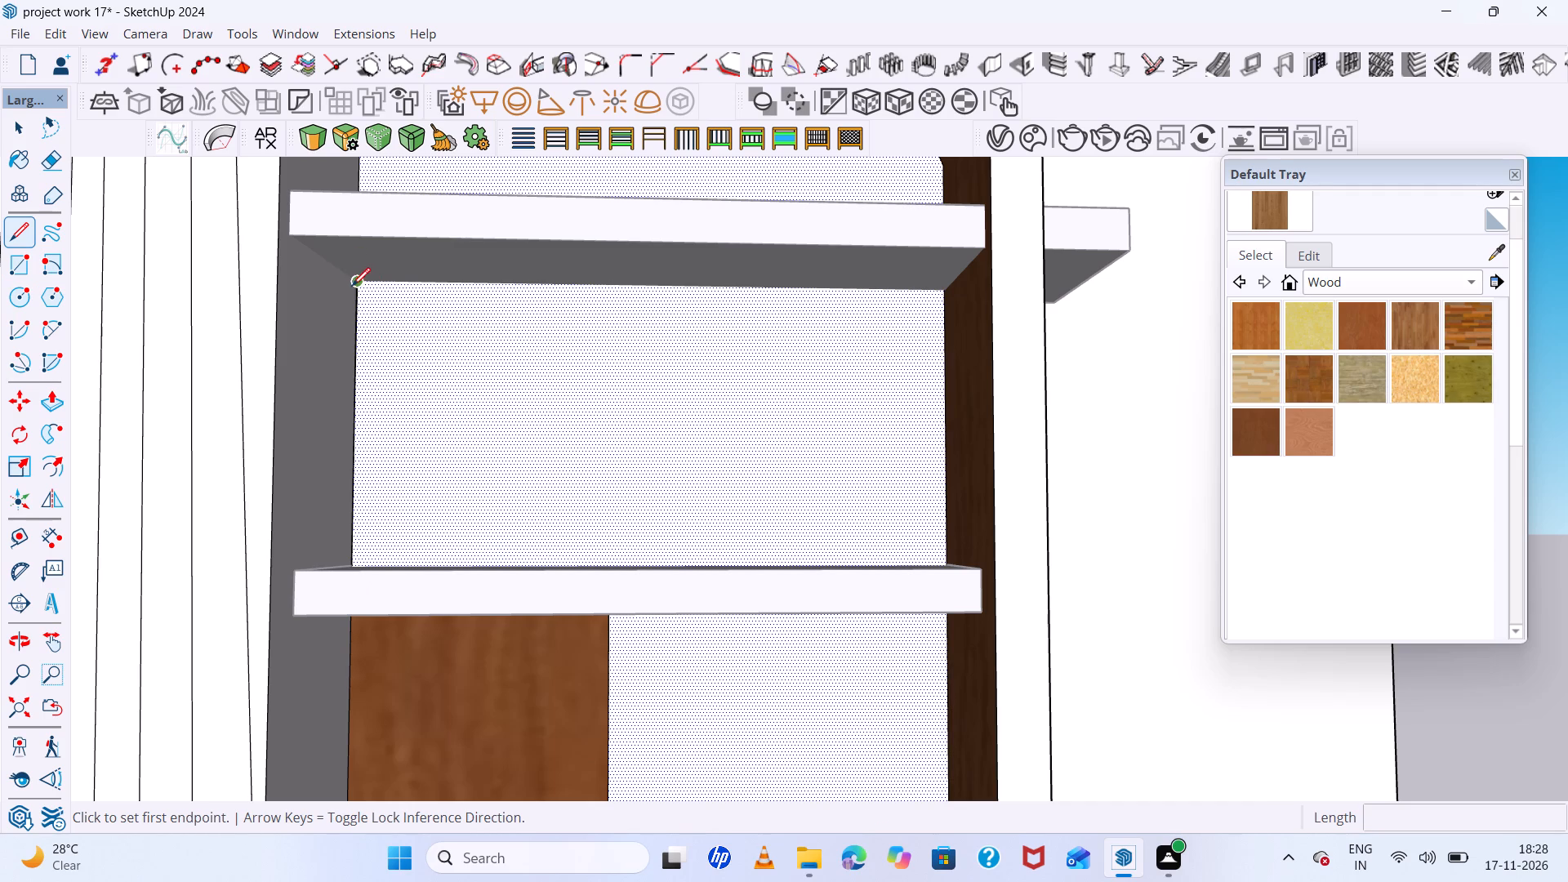
click(944, 289)
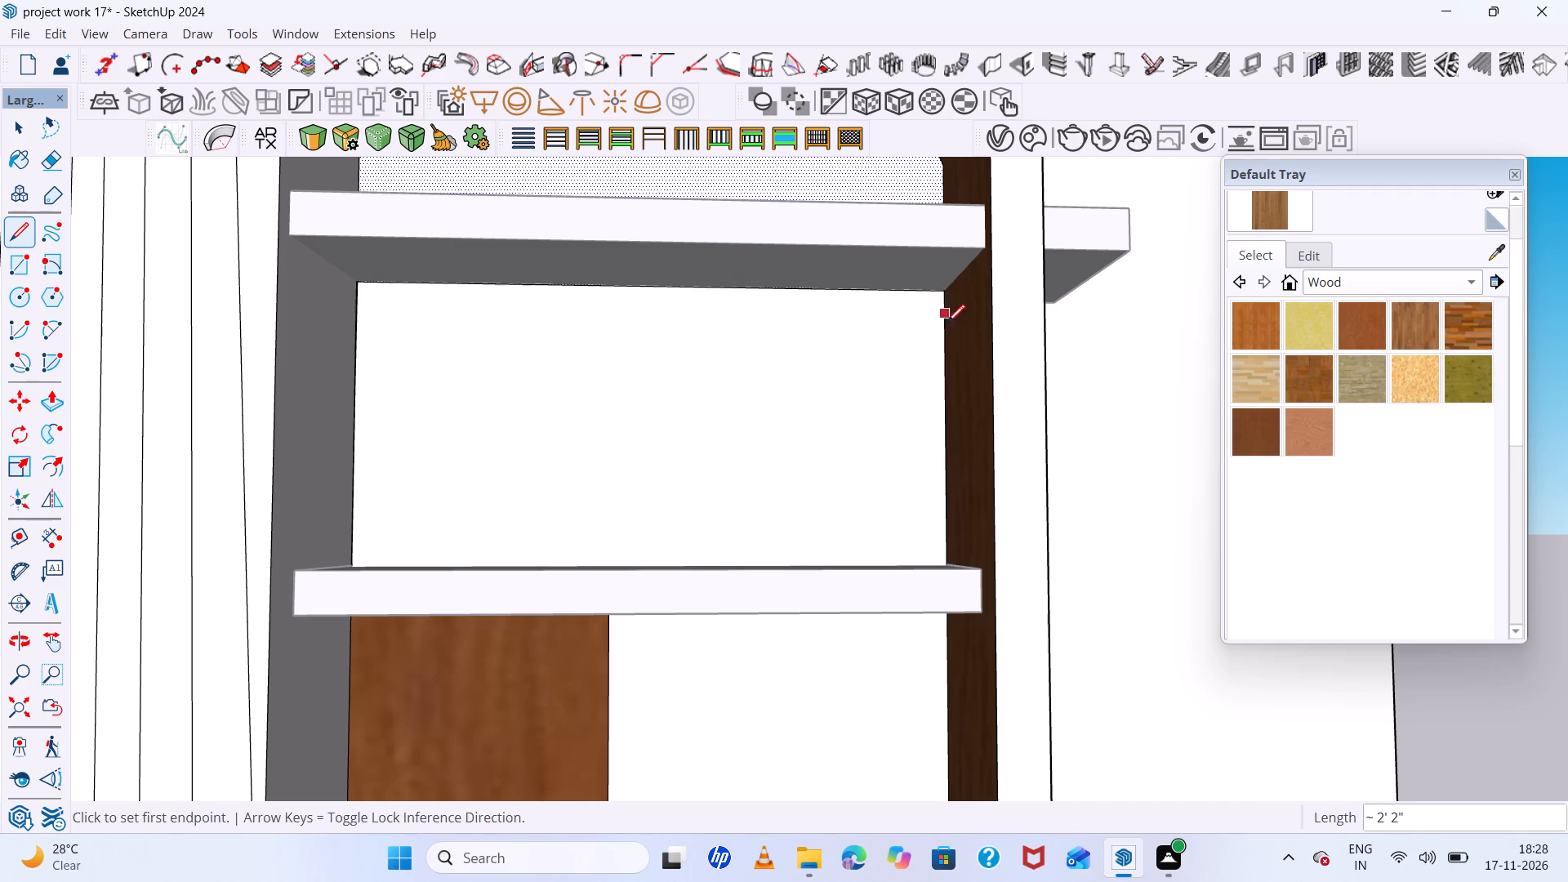
scroll(739, 415, down, 9)
key(space)
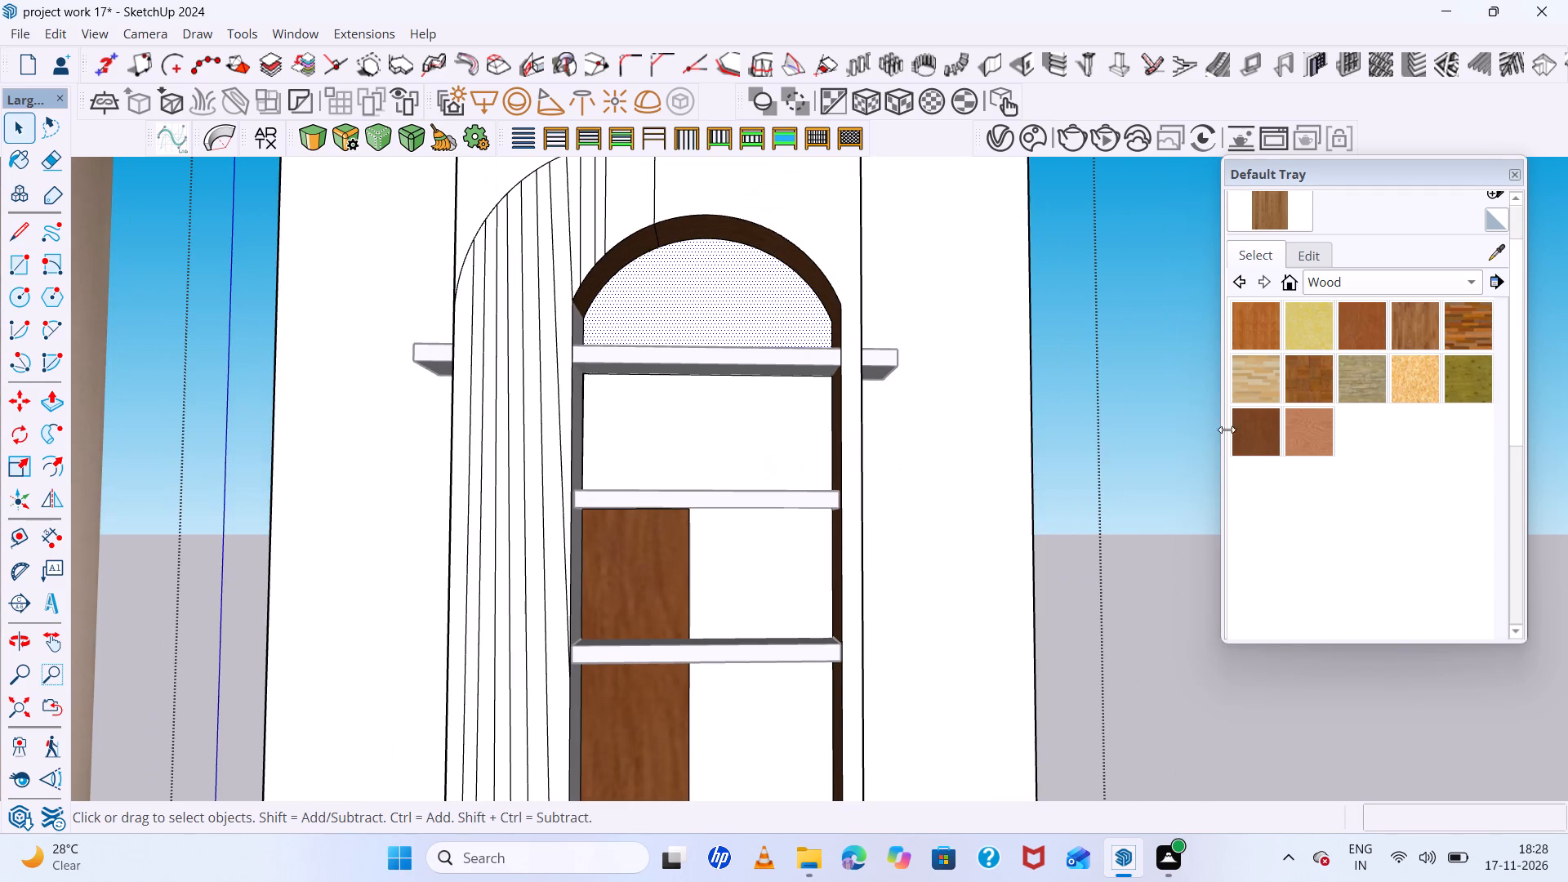
Search the Architextures library for wood and import the Douglas Fir, Staggered with Shadowgap texture into the model.
click(269, 140)
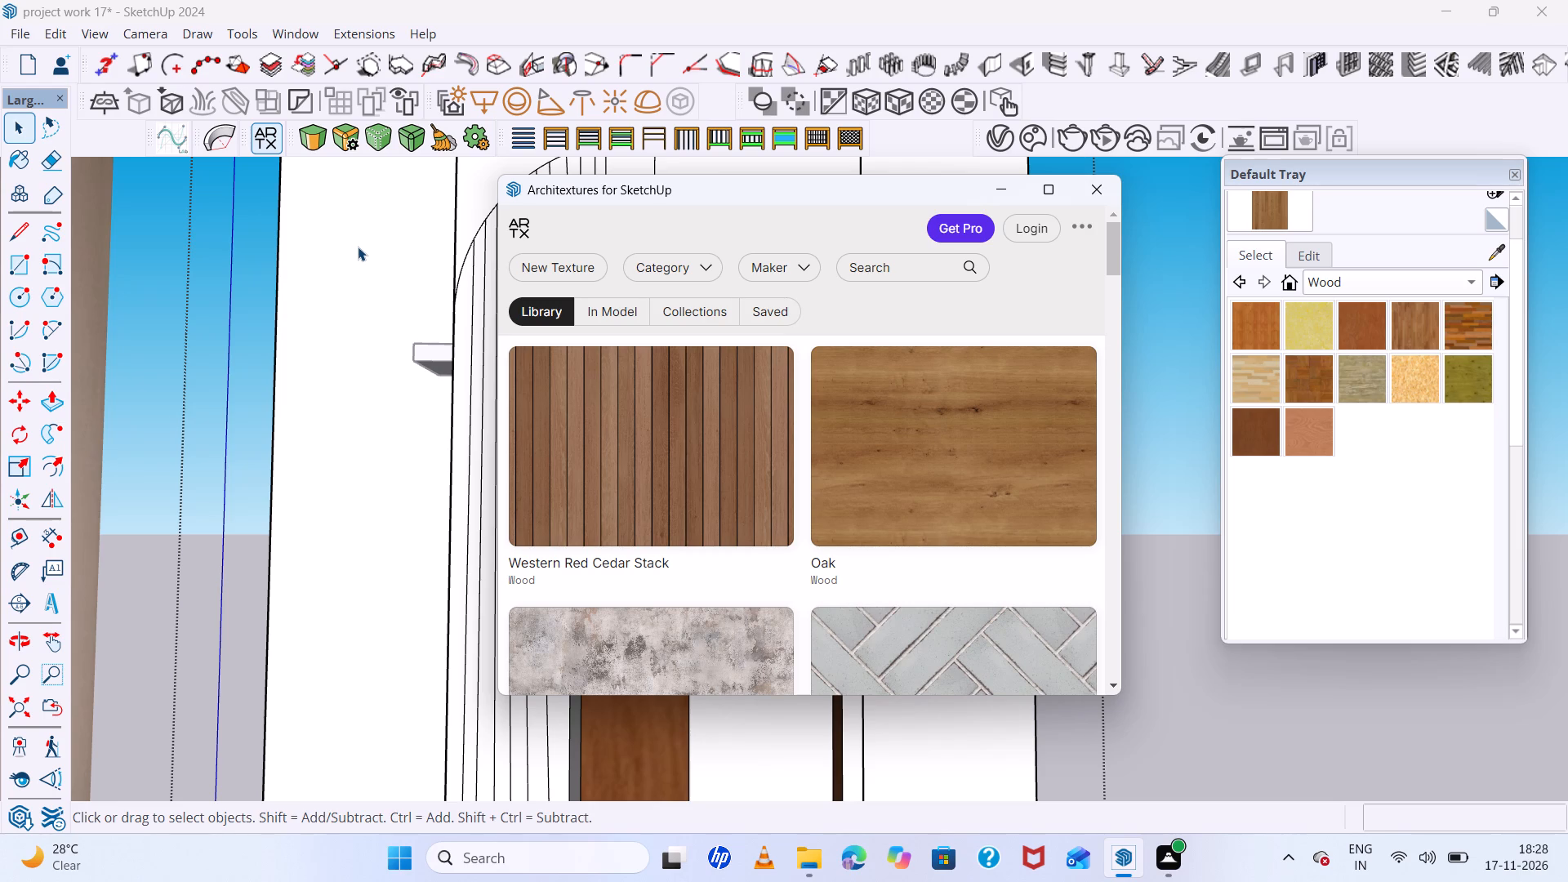
click(881, 274)
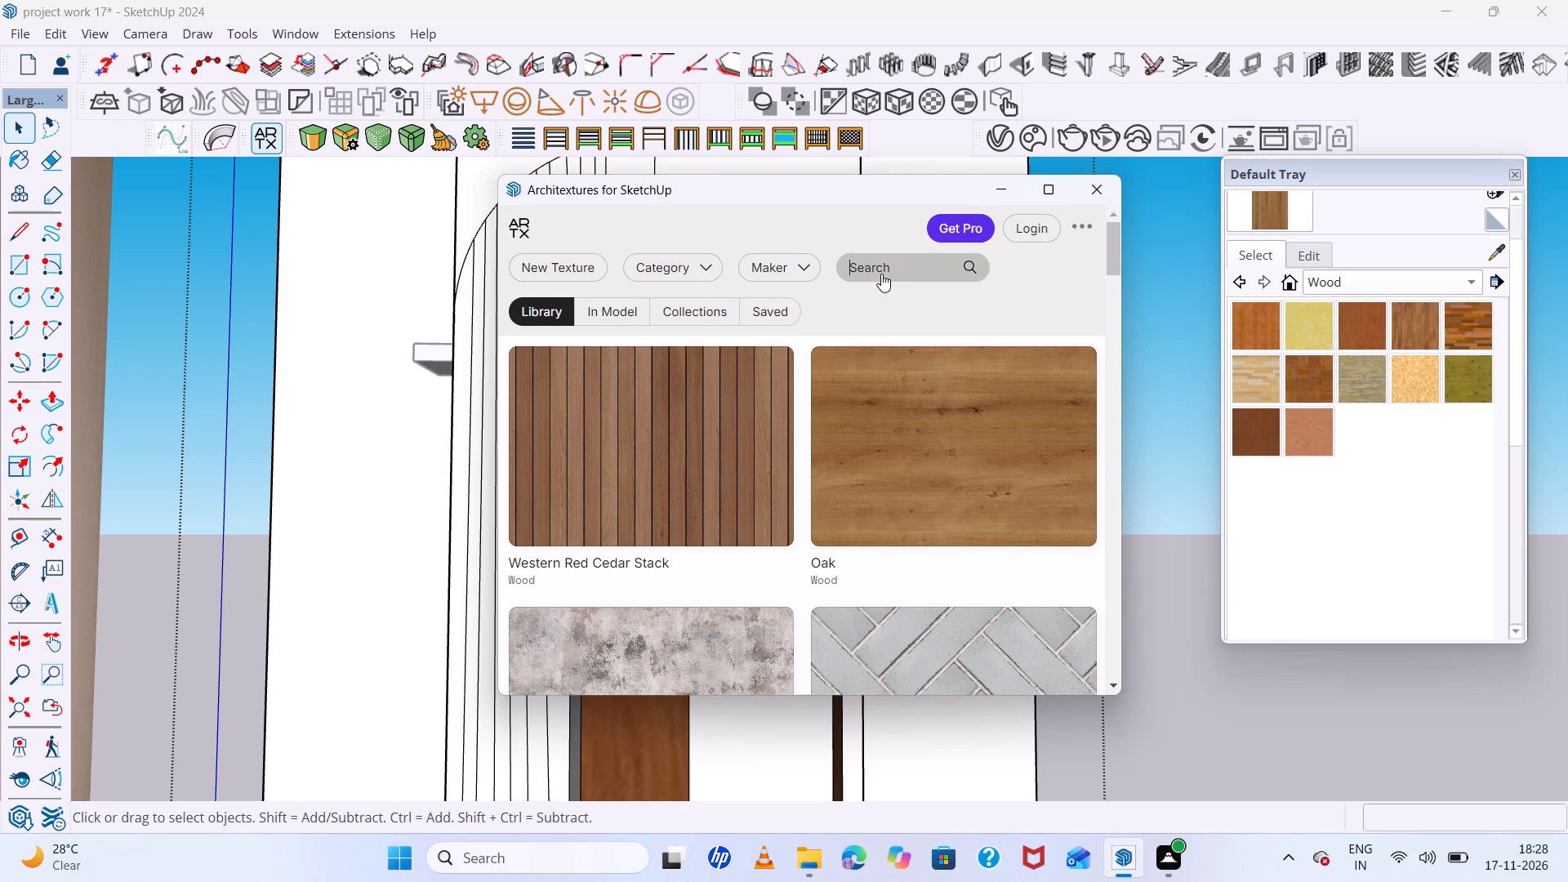
key(w)
text(ood)
scroll(858, 457, down, 2)
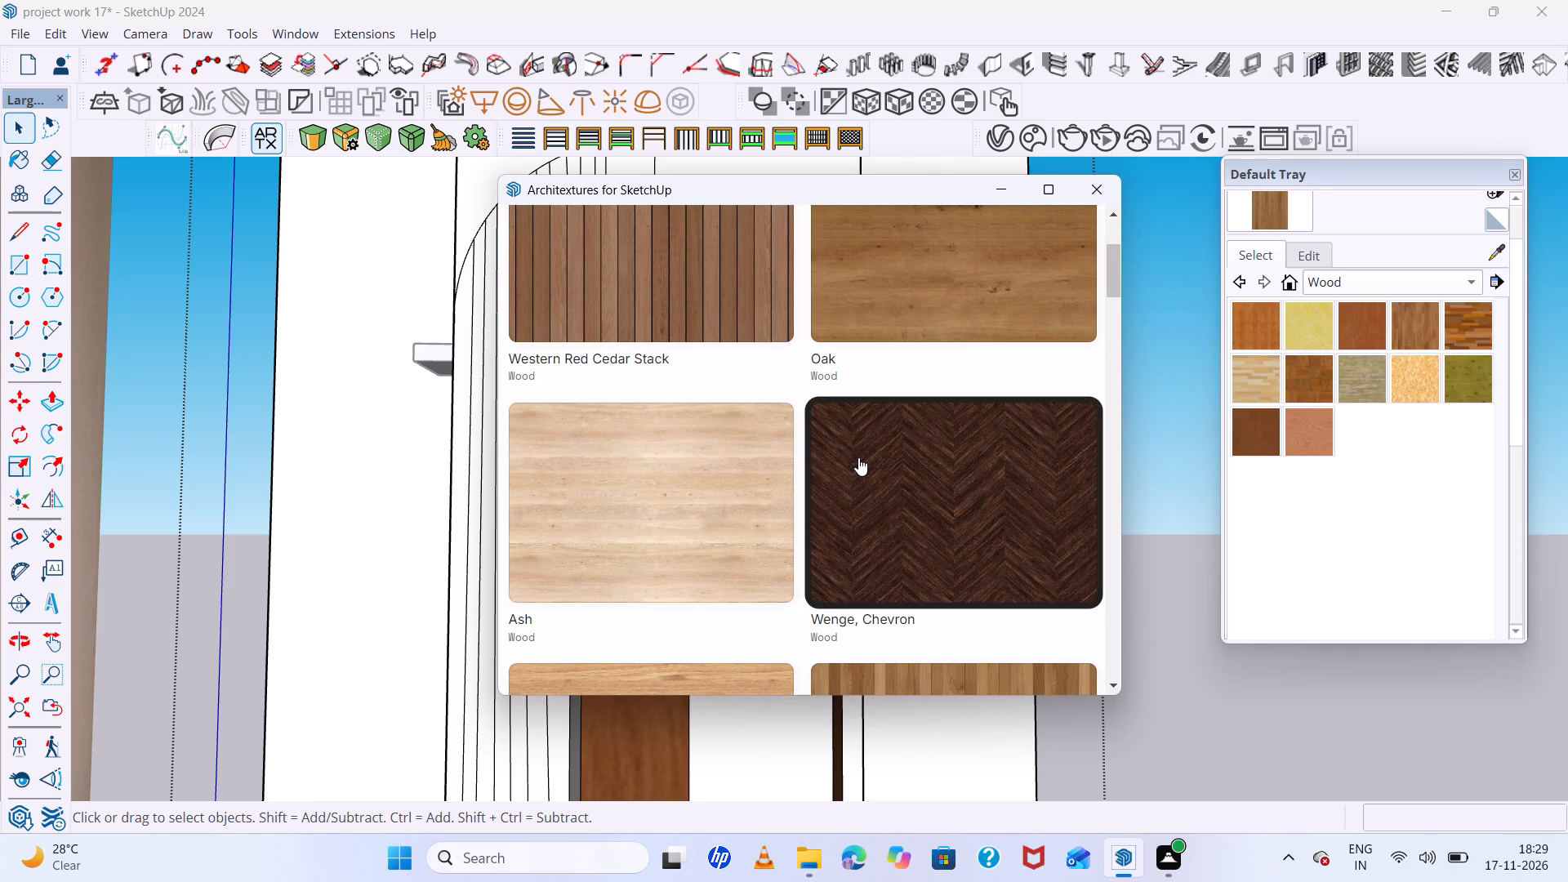
scroll(858, 459, down, 2)
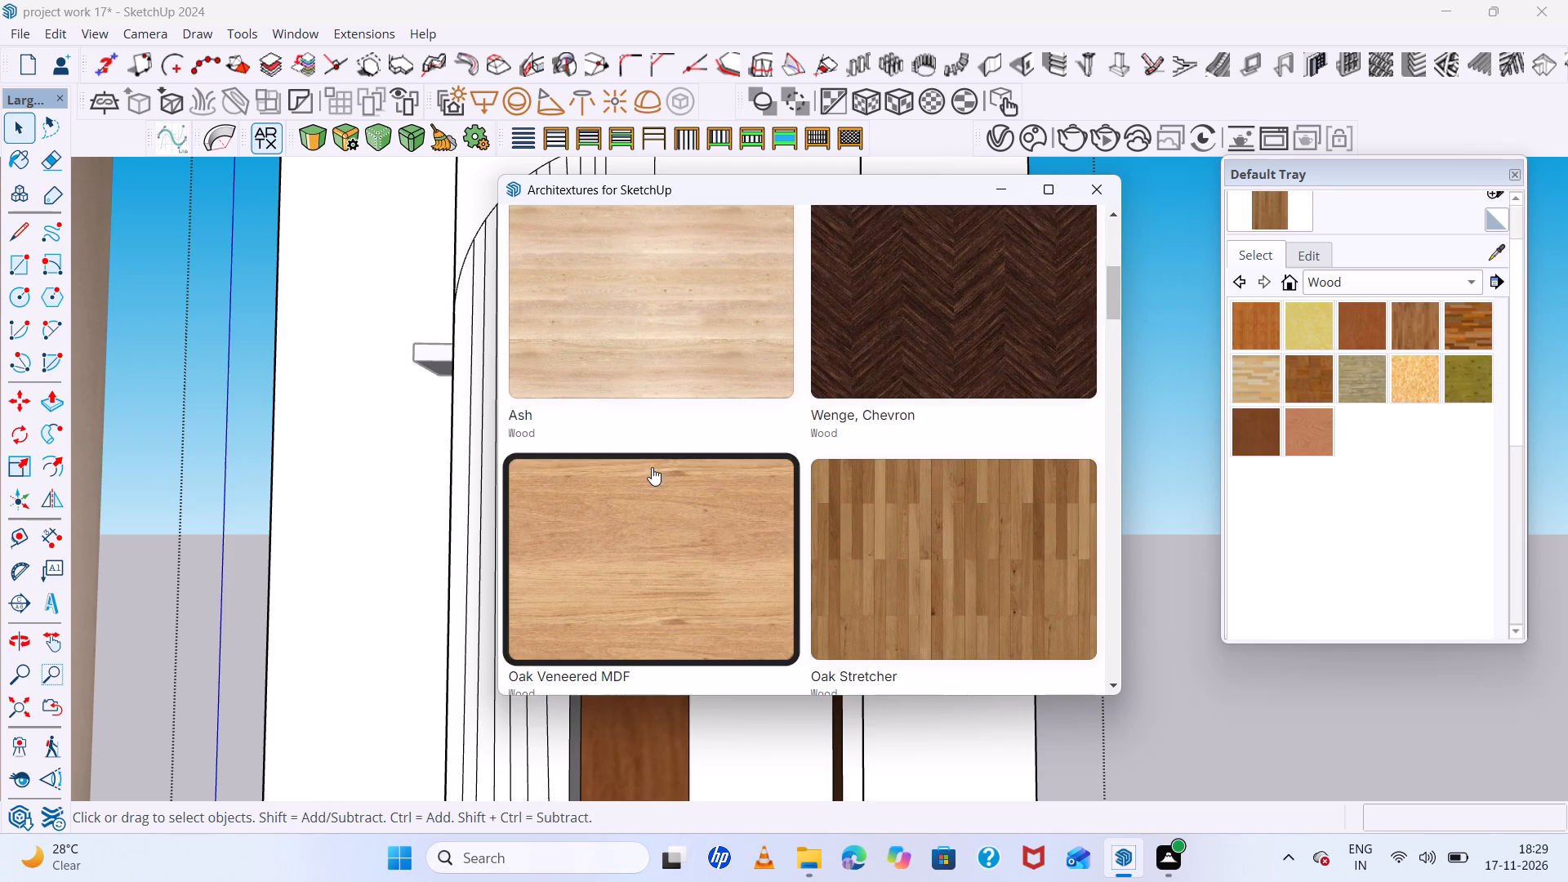
scroll(708, 458, down, 4)
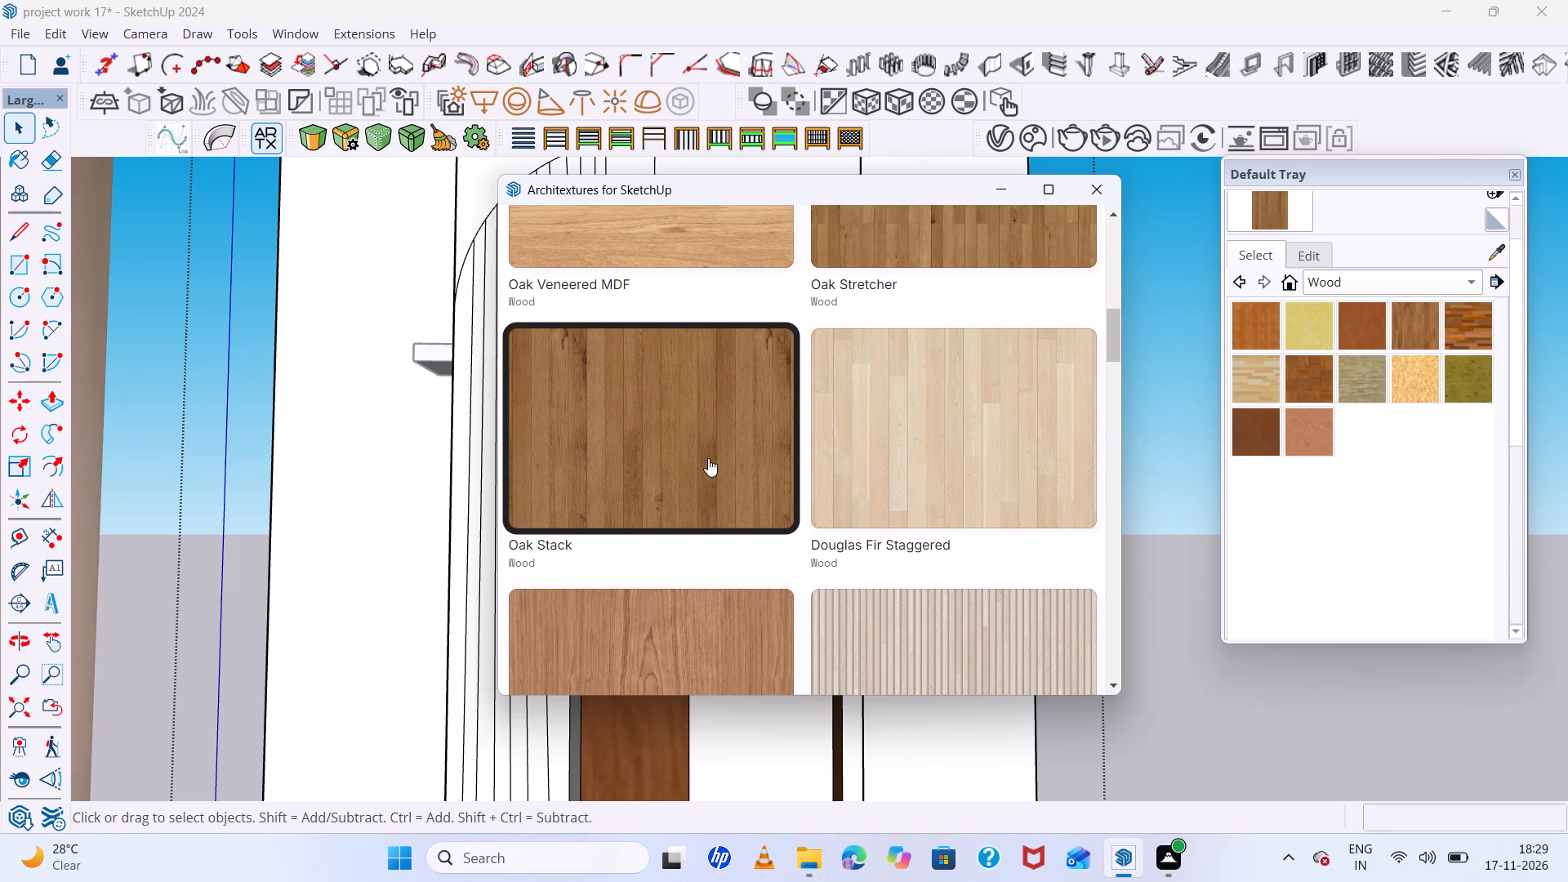
click(863, 380)
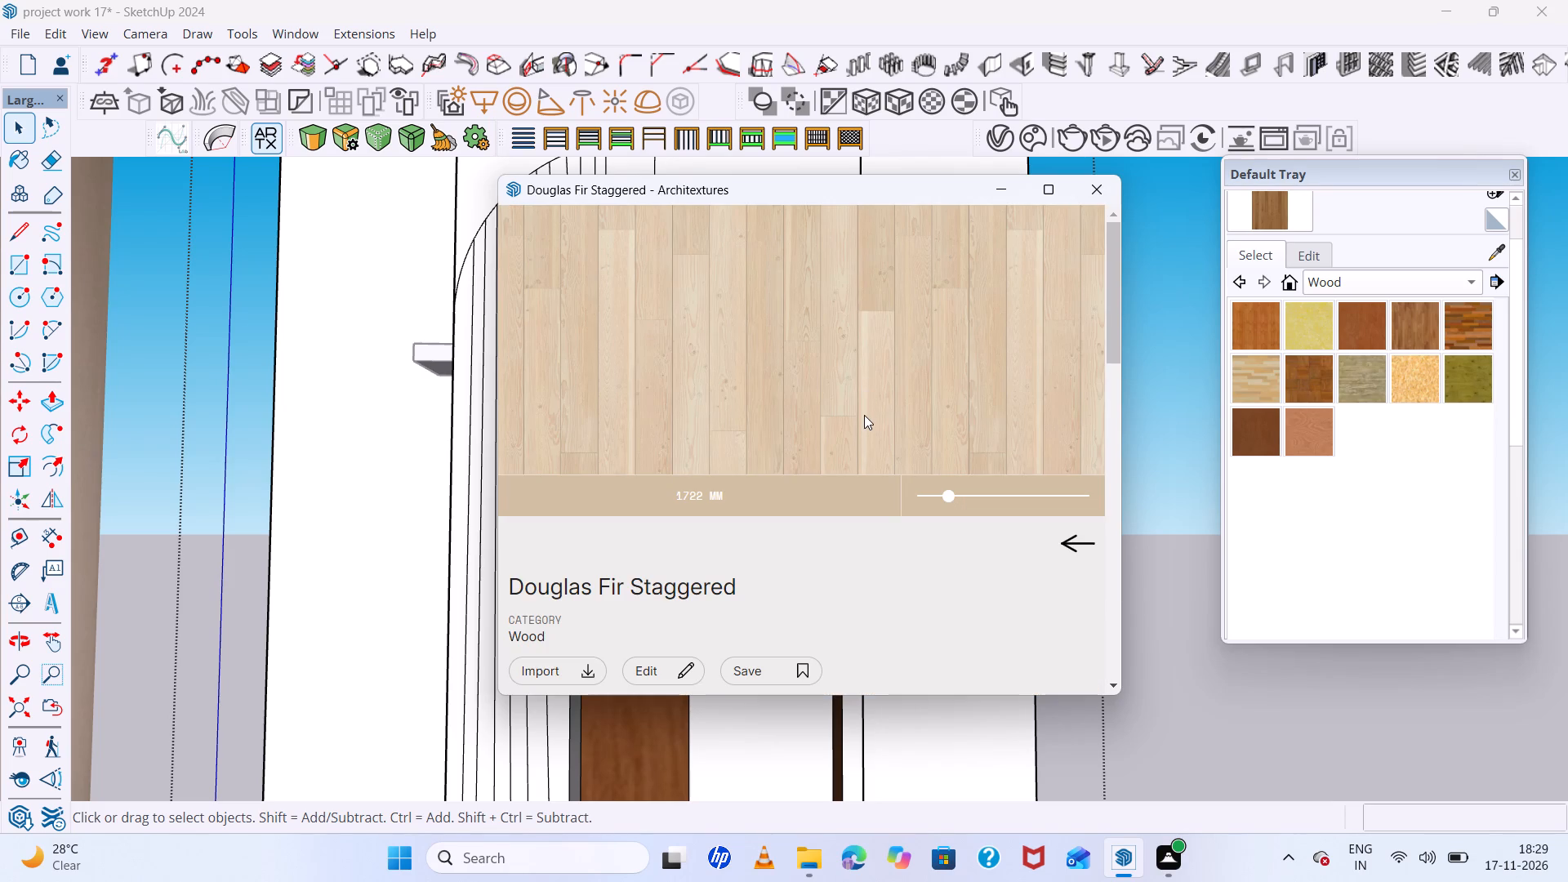
scroll(864, 415, down, 3)
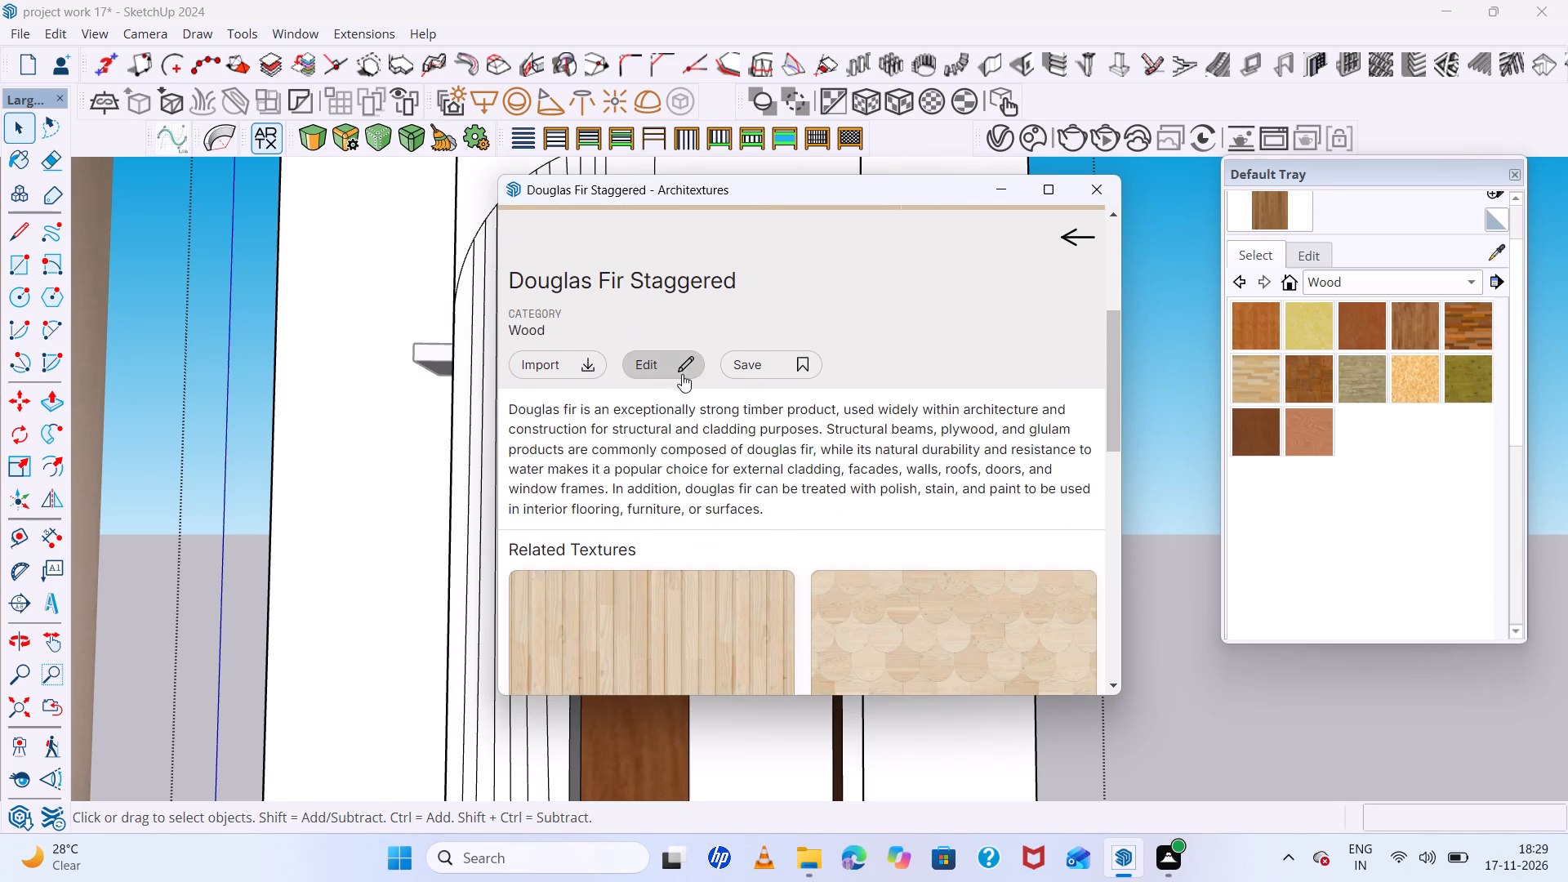
scroll(775, 515, down, 2)
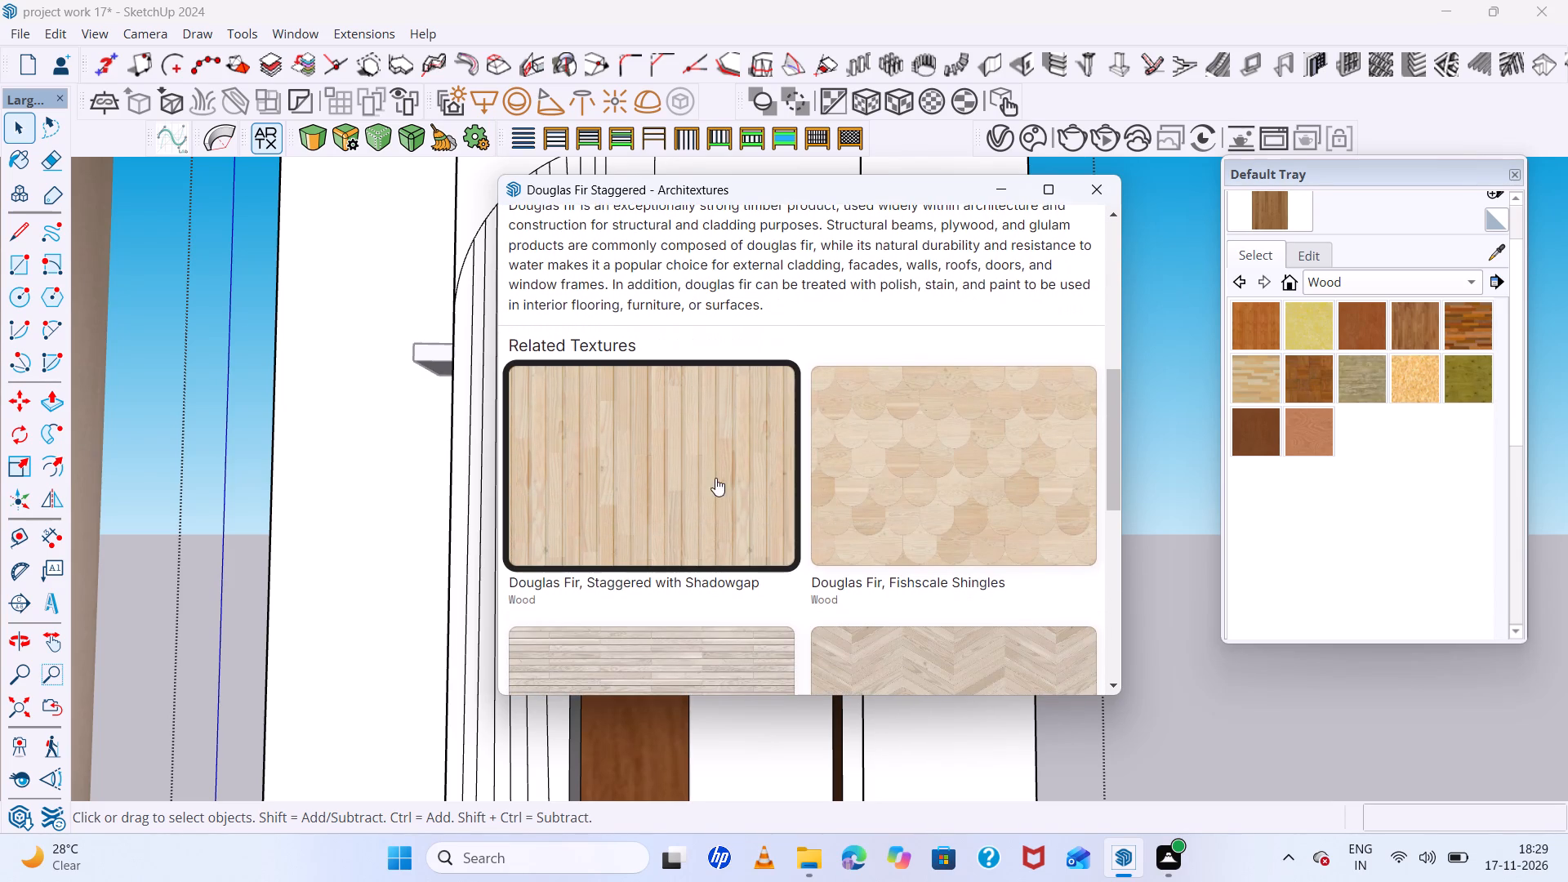
click(703, 474)
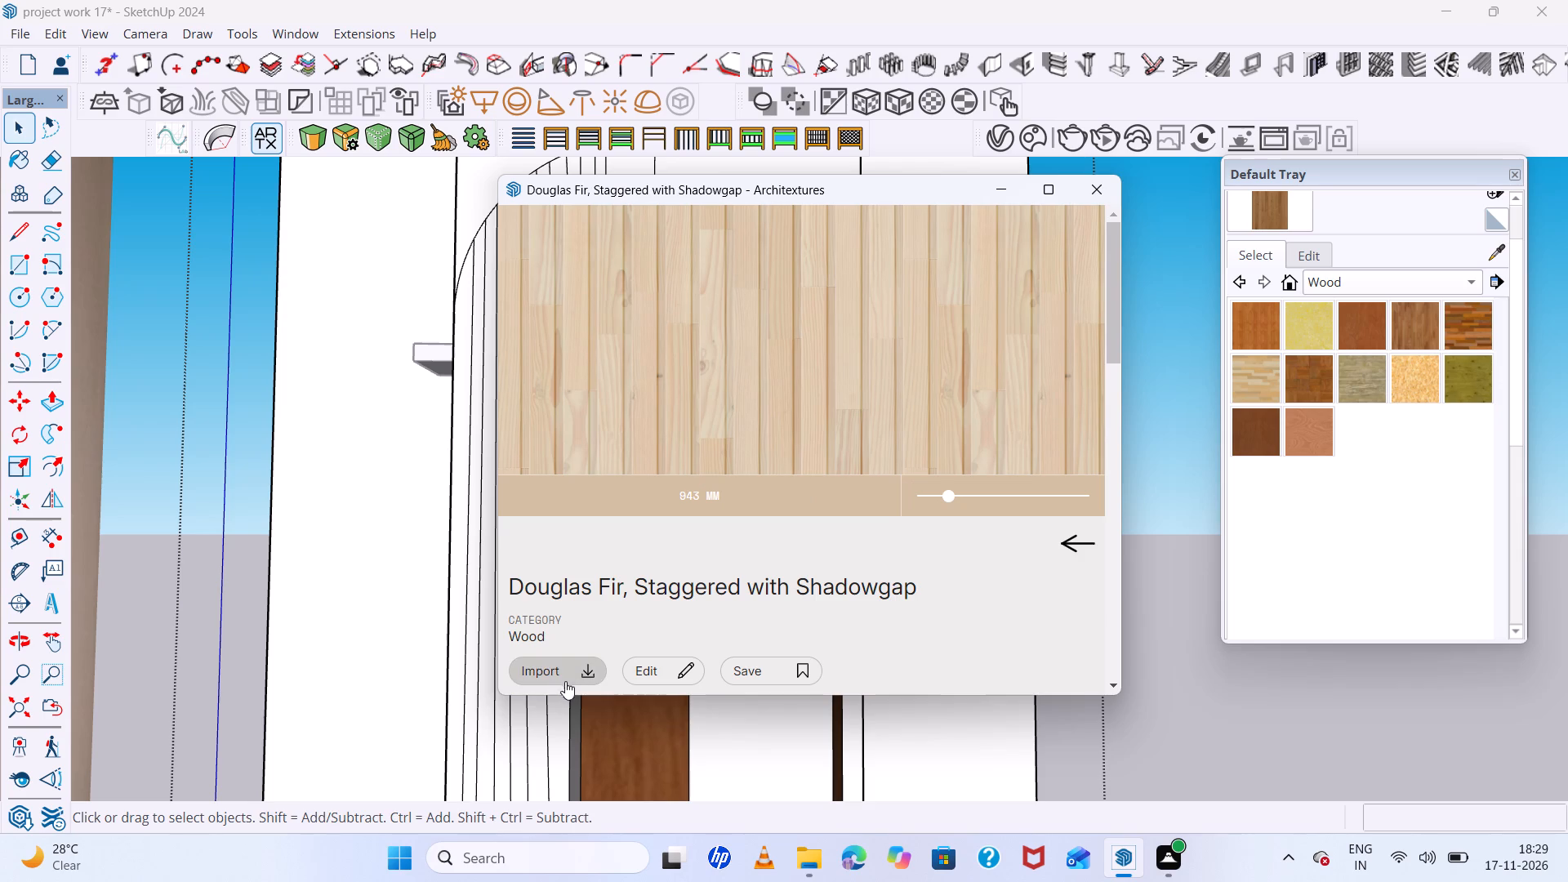
click(568, 676)
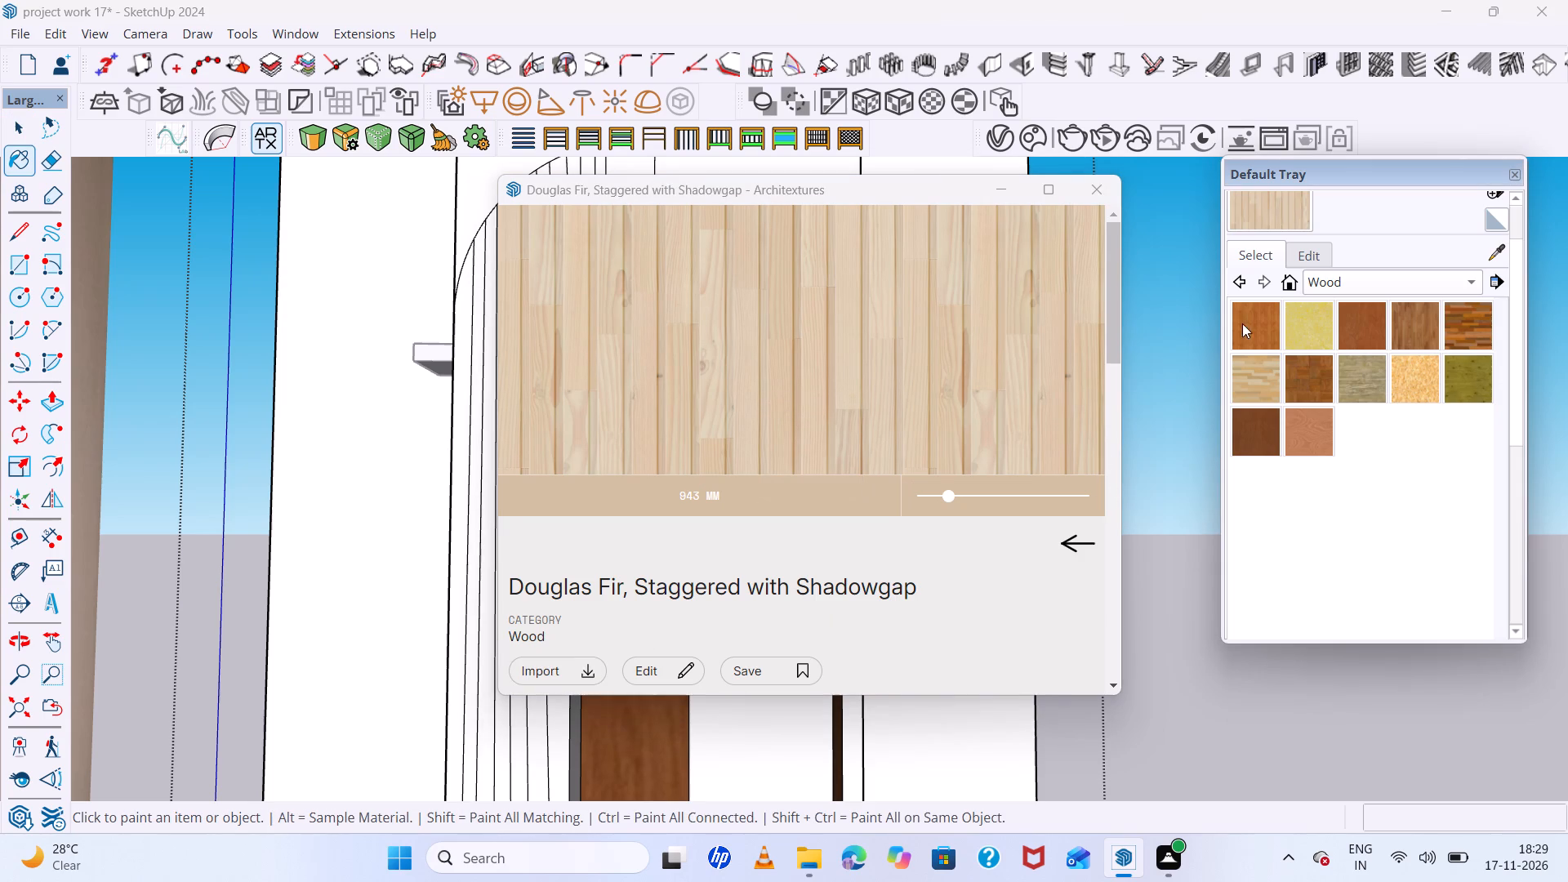
click(1082, 201)
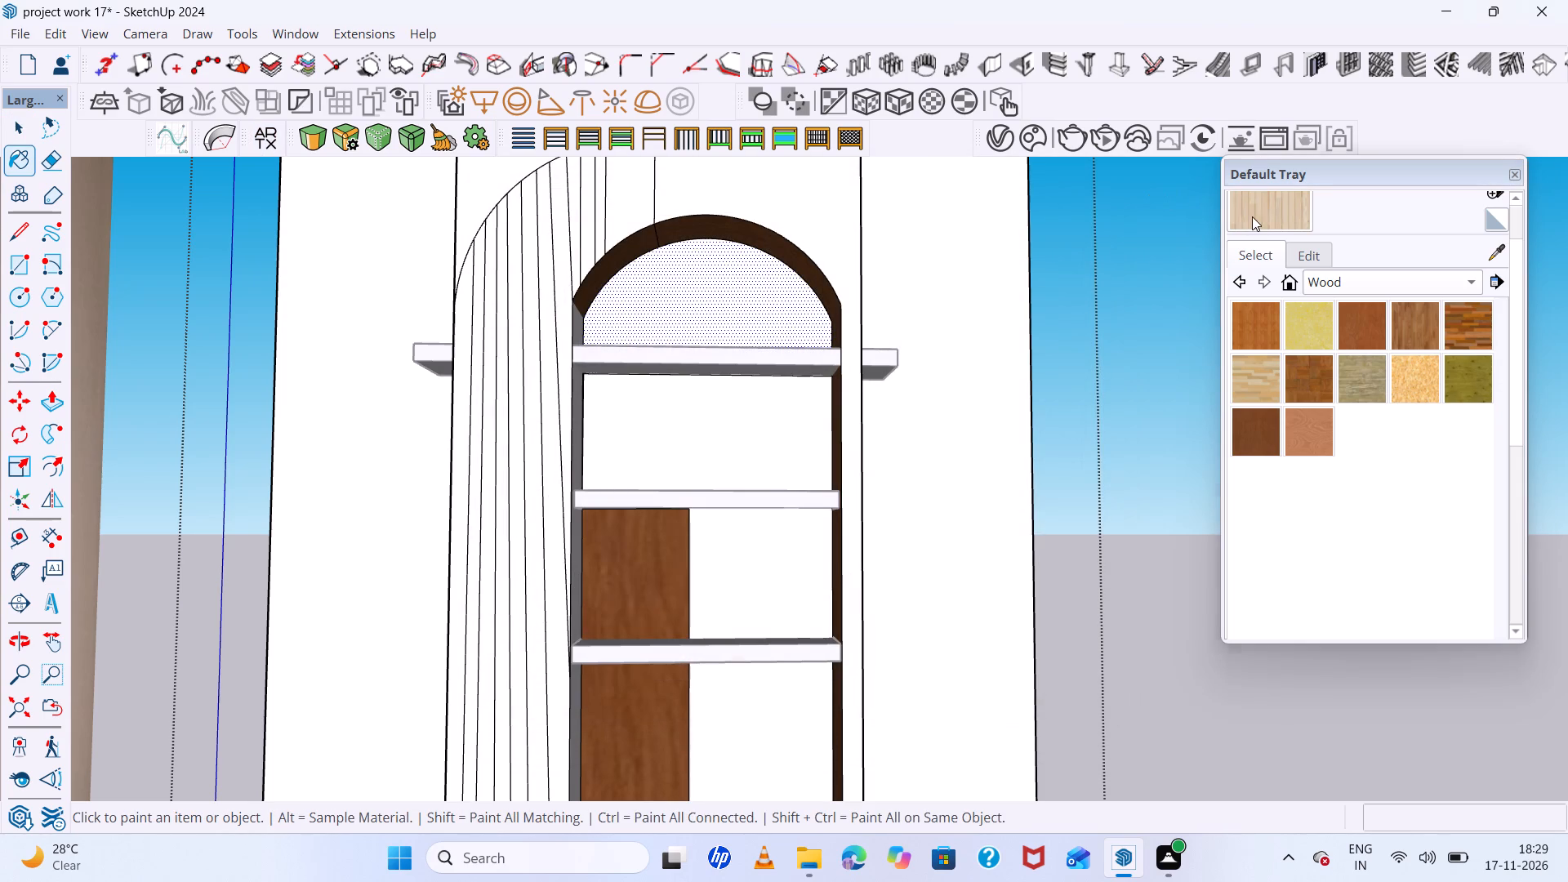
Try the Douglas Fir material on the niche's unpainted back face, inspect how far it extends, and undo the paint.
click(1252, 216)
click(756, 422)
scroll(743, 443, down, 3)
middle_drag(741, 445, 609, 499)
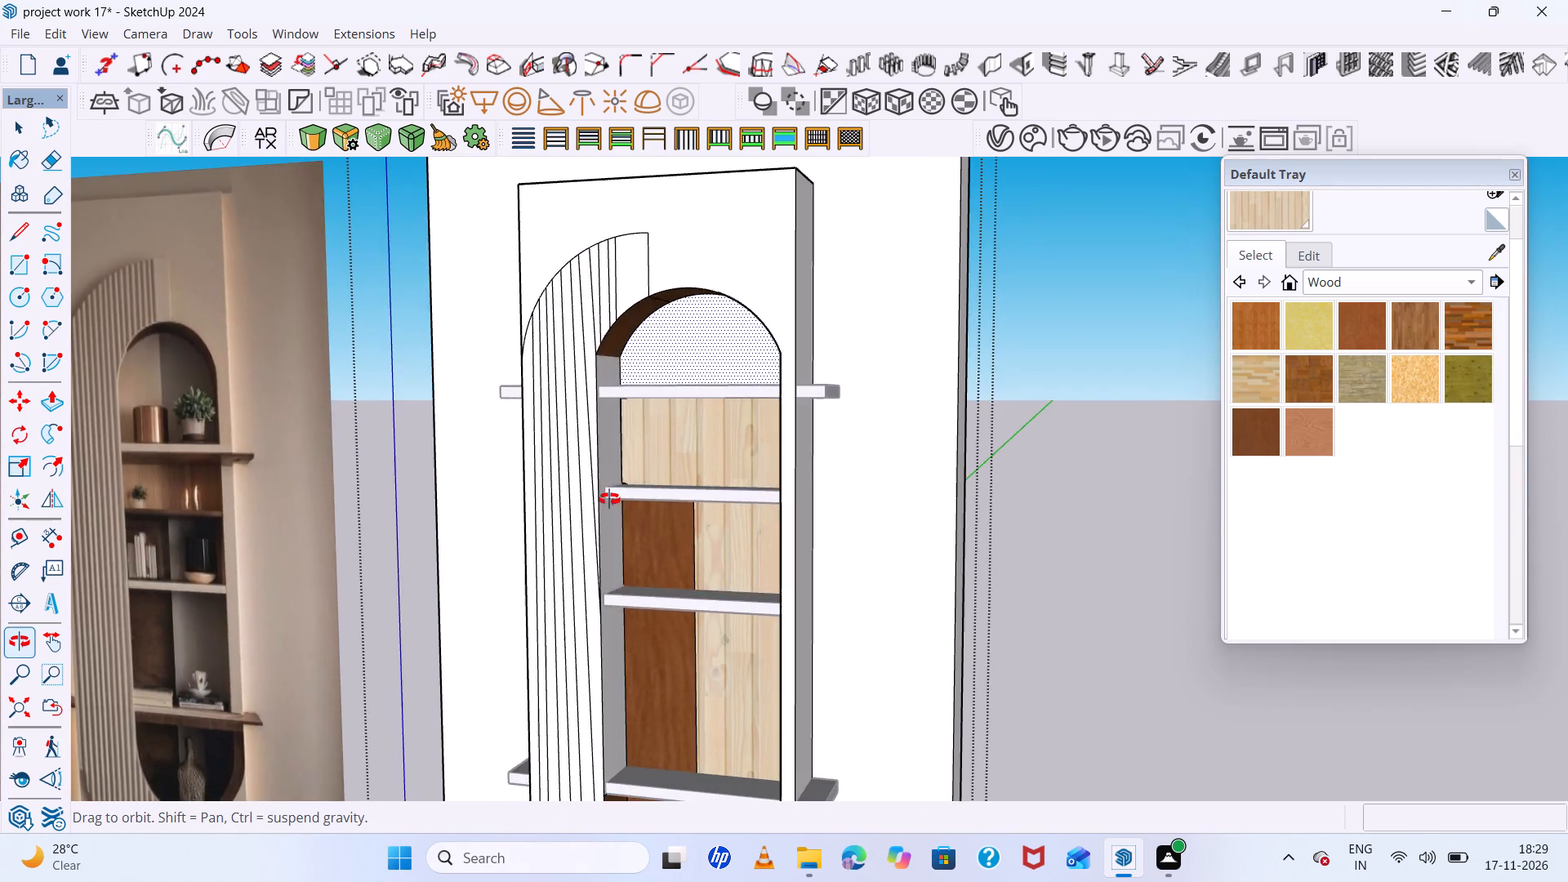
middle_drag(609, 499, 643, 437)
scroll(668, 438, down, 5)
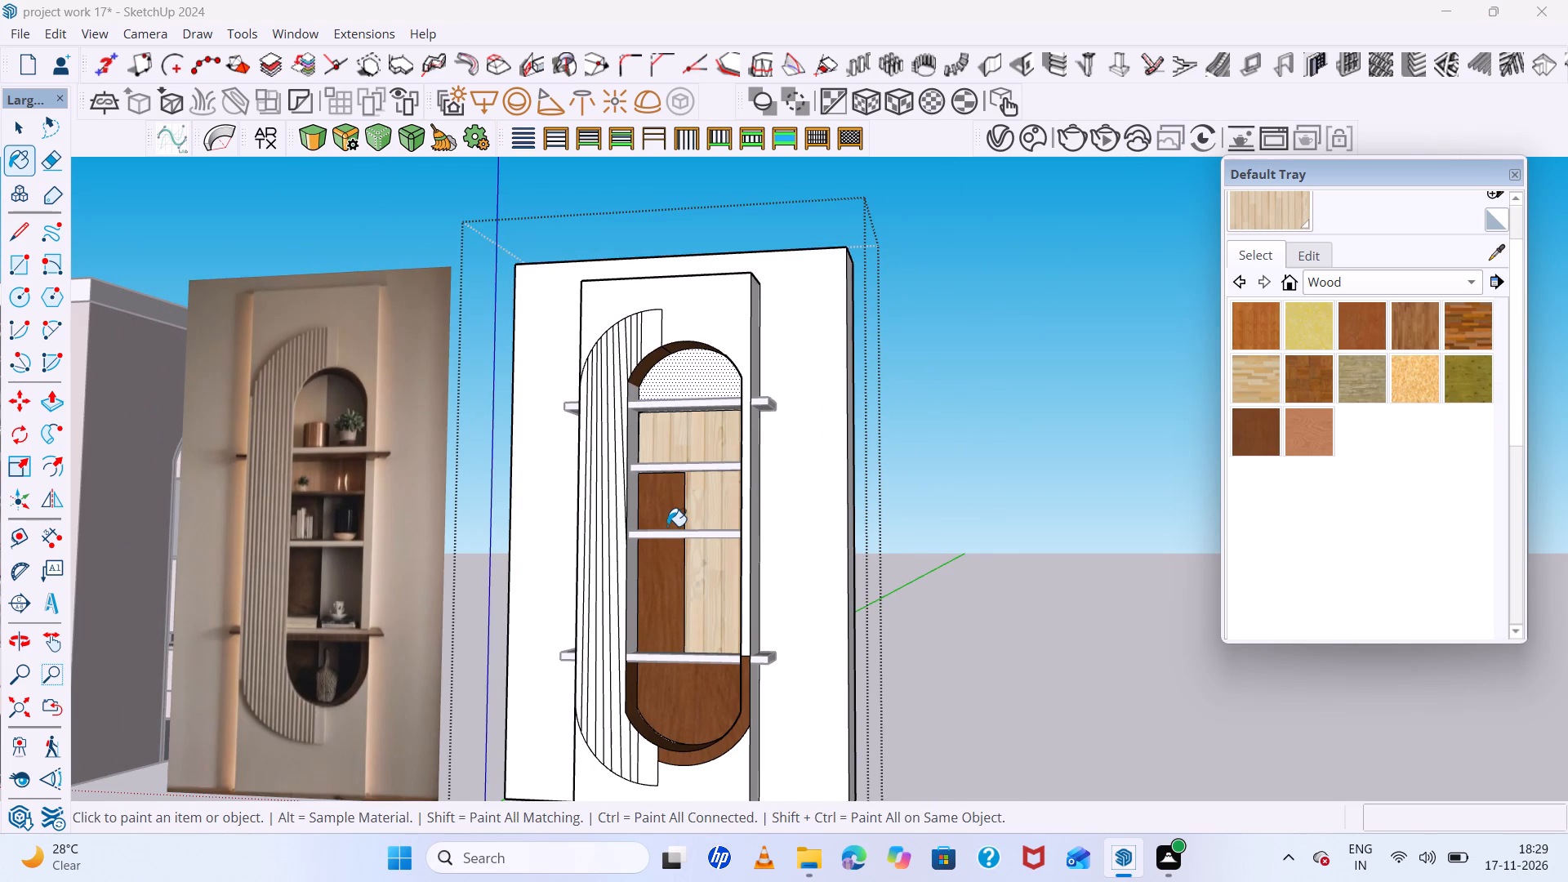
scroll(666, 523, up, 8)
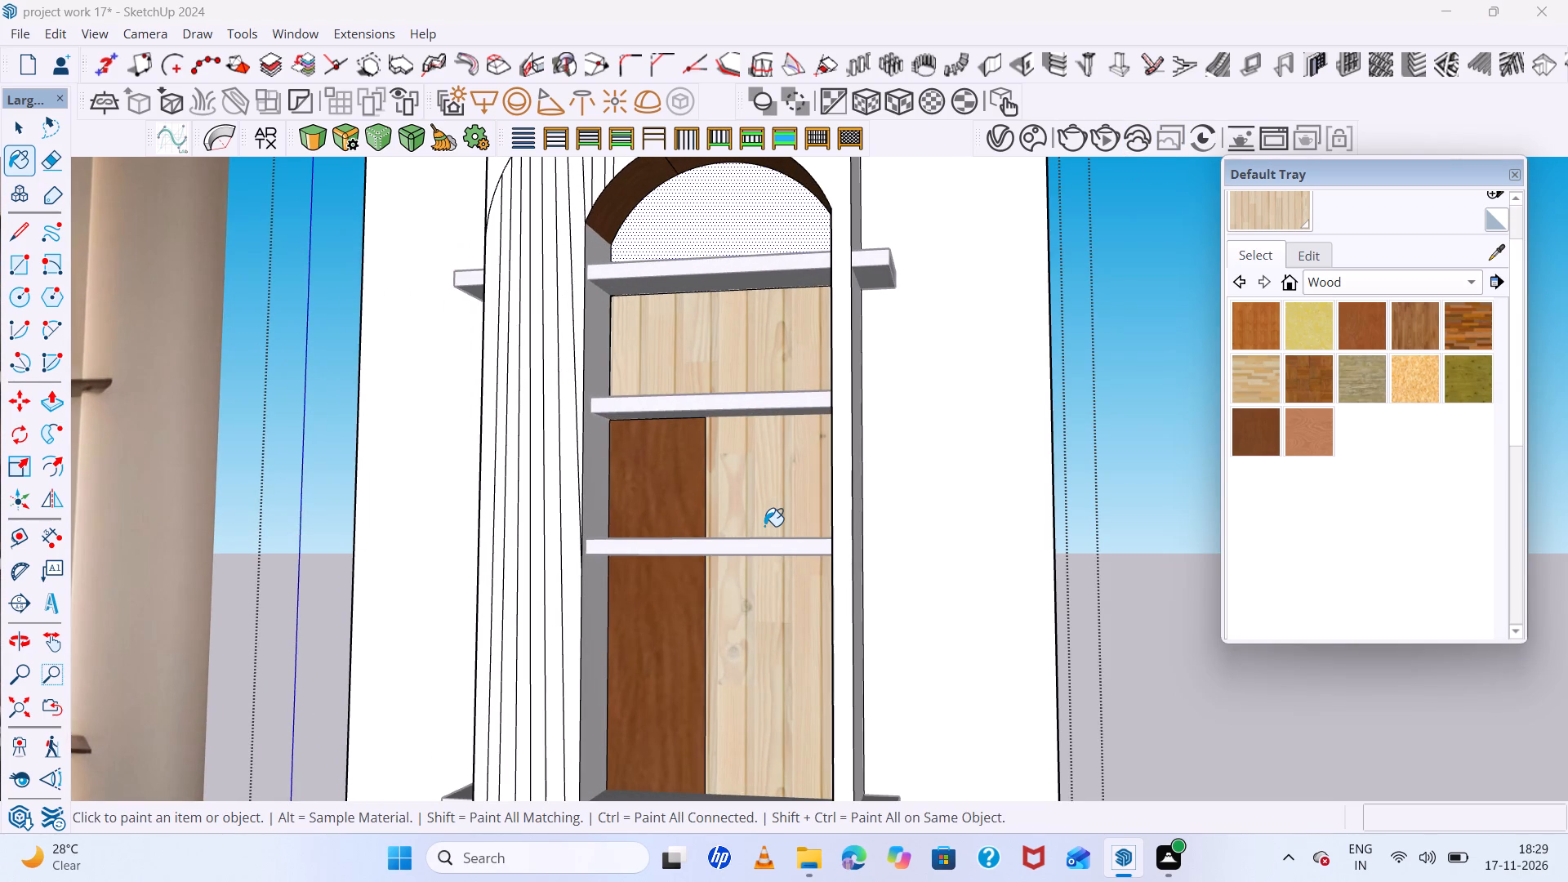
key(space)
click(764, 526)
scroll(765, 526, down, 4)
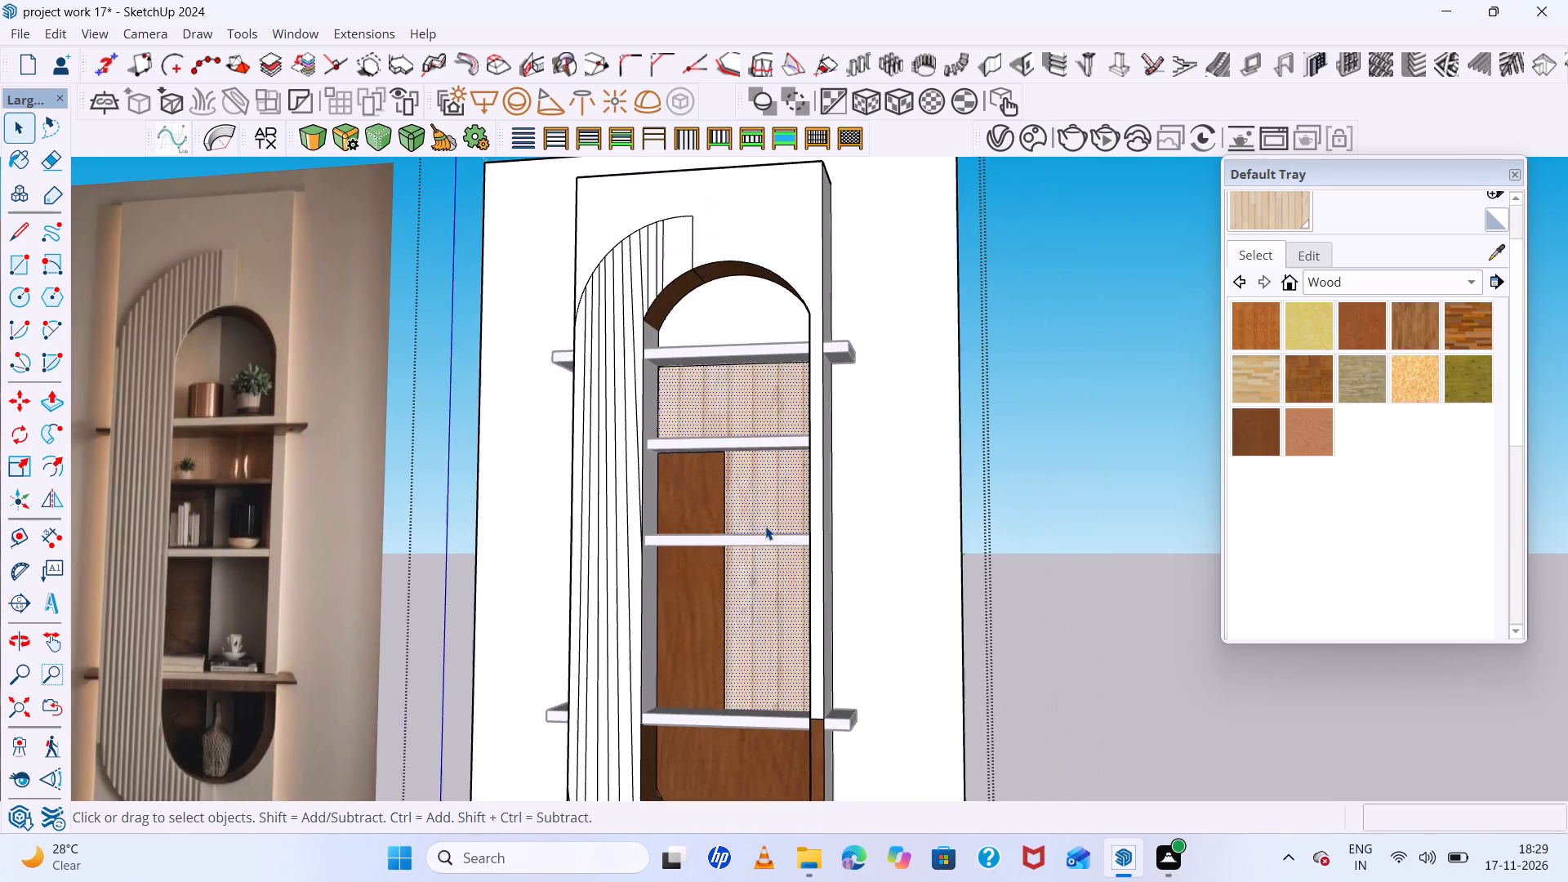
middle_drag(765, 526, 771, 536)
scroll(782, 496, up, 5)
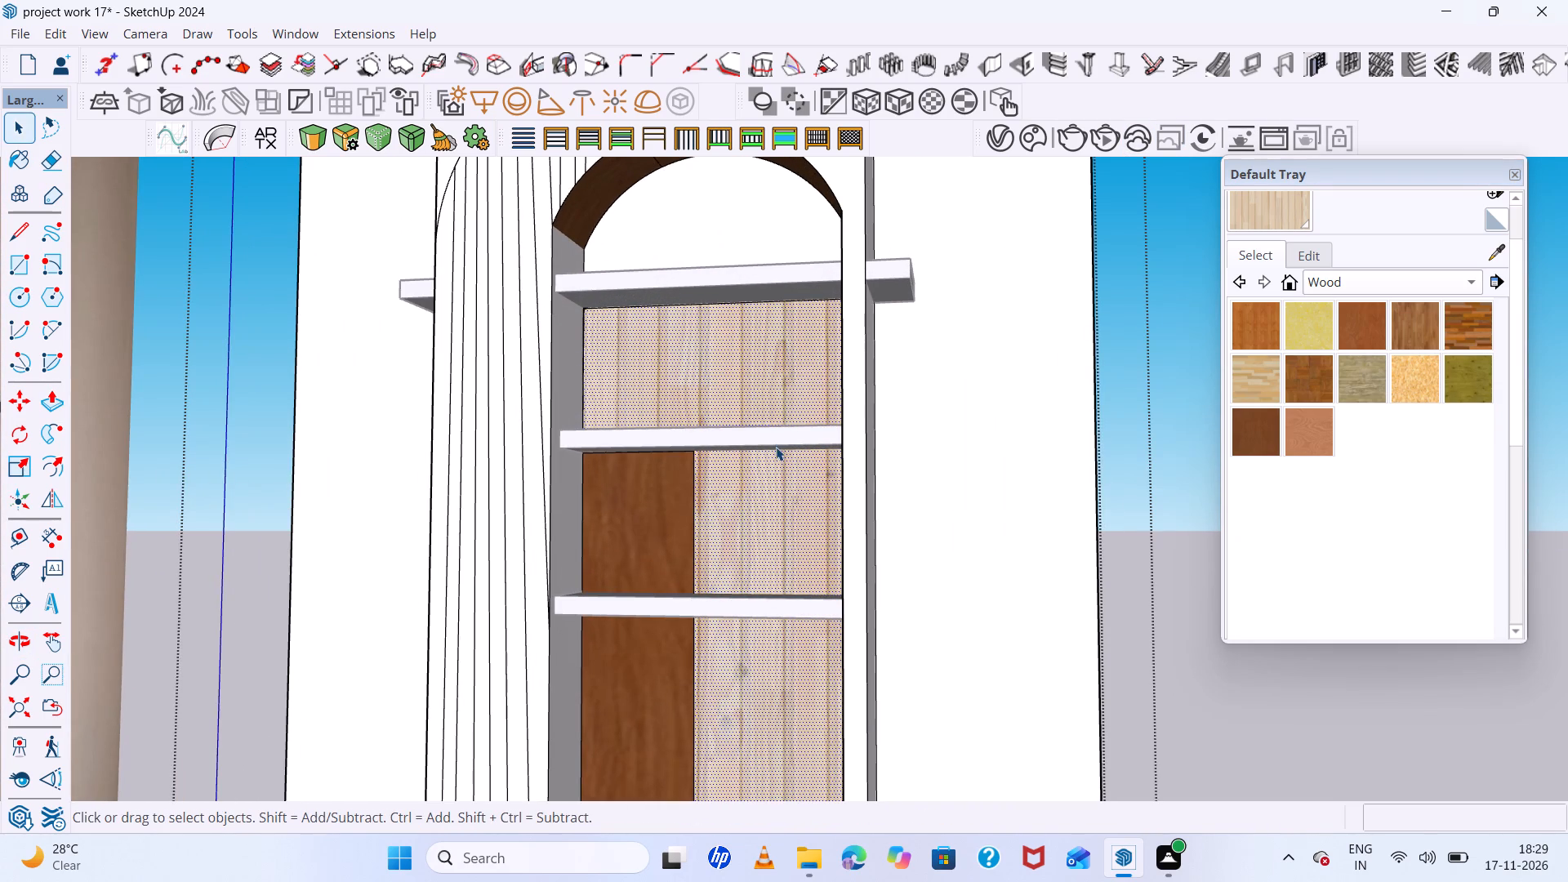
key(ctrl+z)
Draw a line across the niche's back face along the upper back edge of the second shelf, between the side reveals.
scroll(695, 350, up, 4)
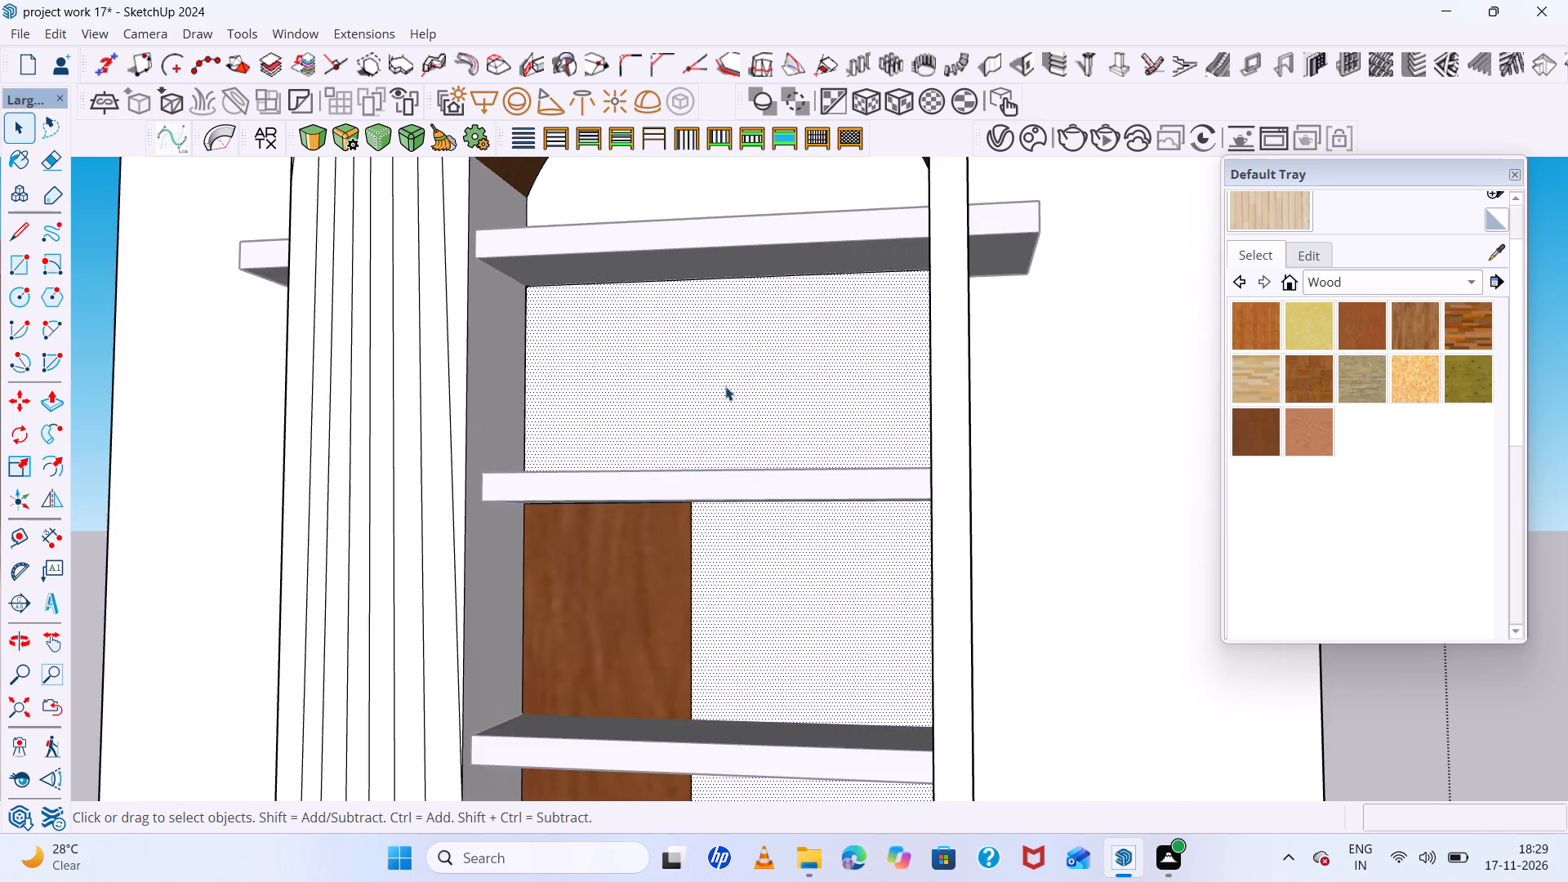
middle_drag(733, 399, 956, 493)
key(l)
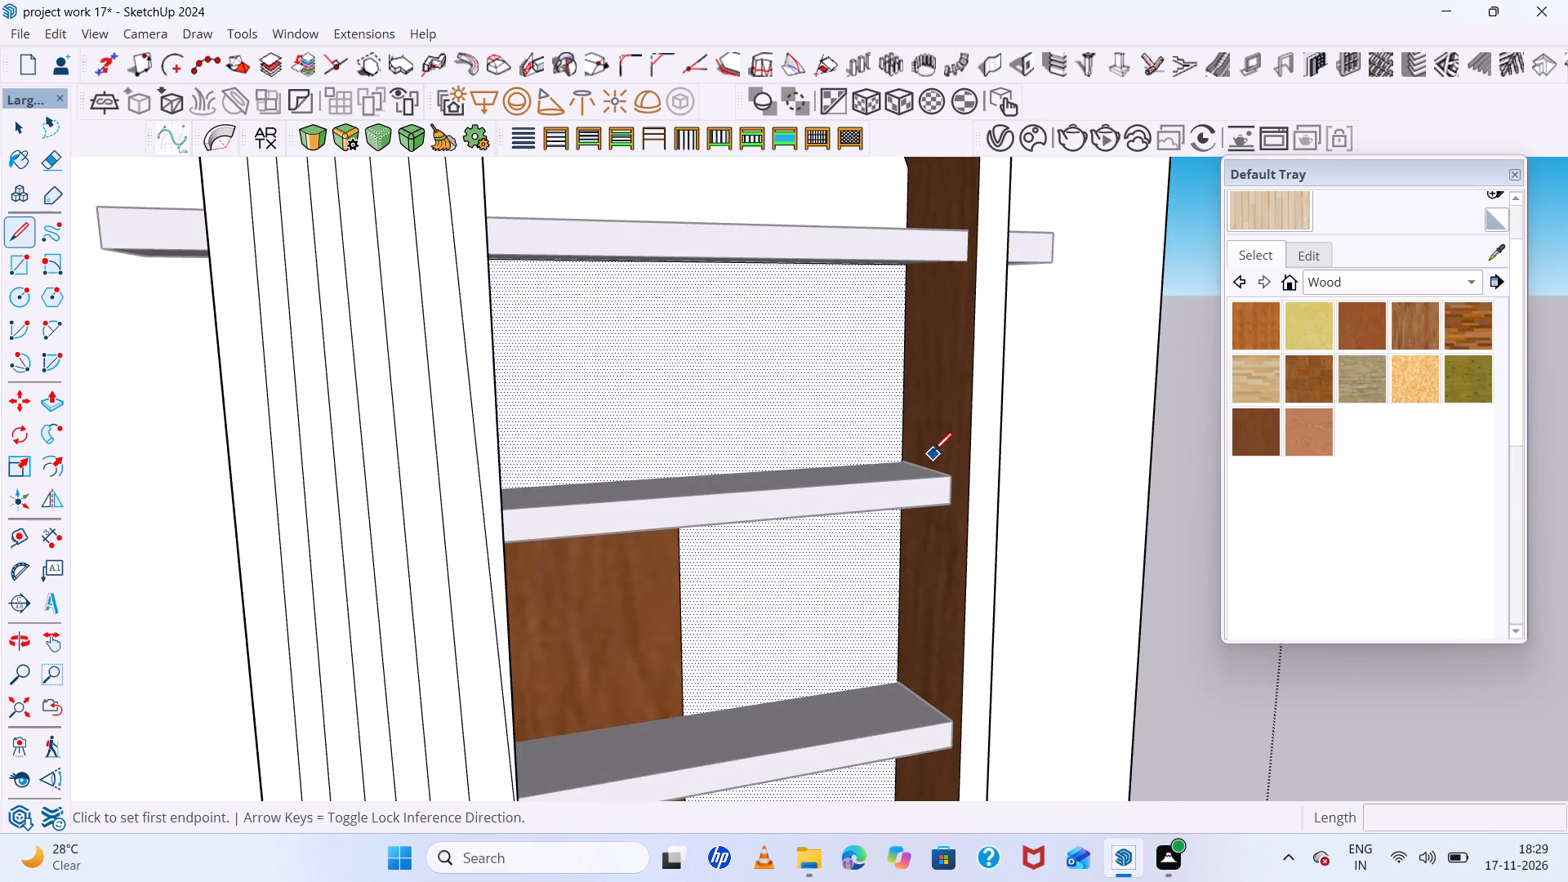
scroll(900, 455, up, 11)
middle_drag(898, 465, 939, 523)
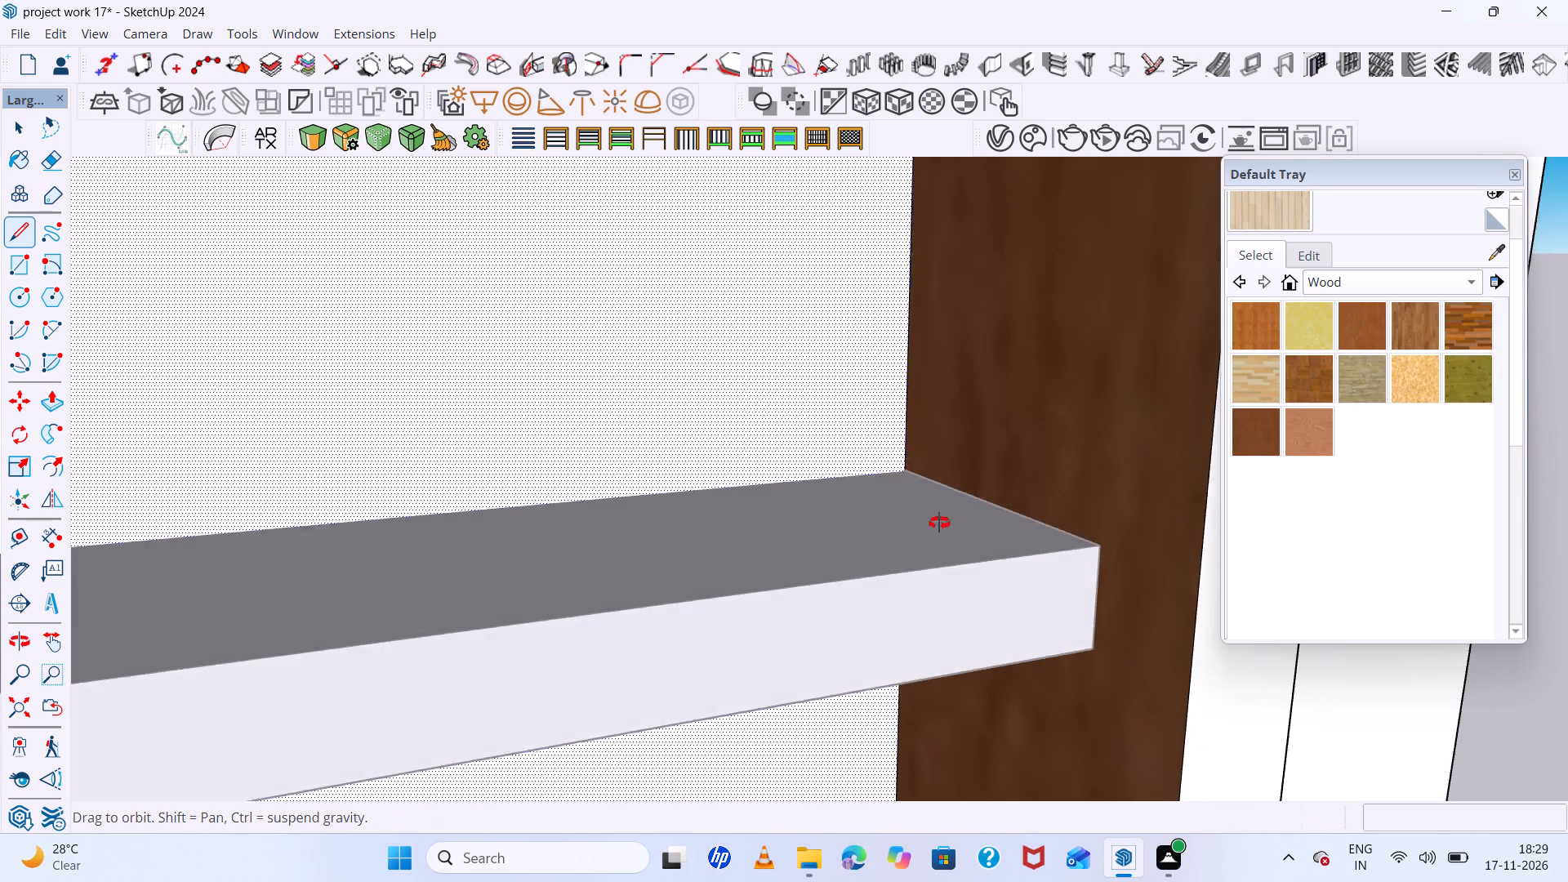
middle_drag(939, 523, 955, 536)
scroll(900, 460, up, 5)
click(884, 443)
scroll(948, 517, down, 7)
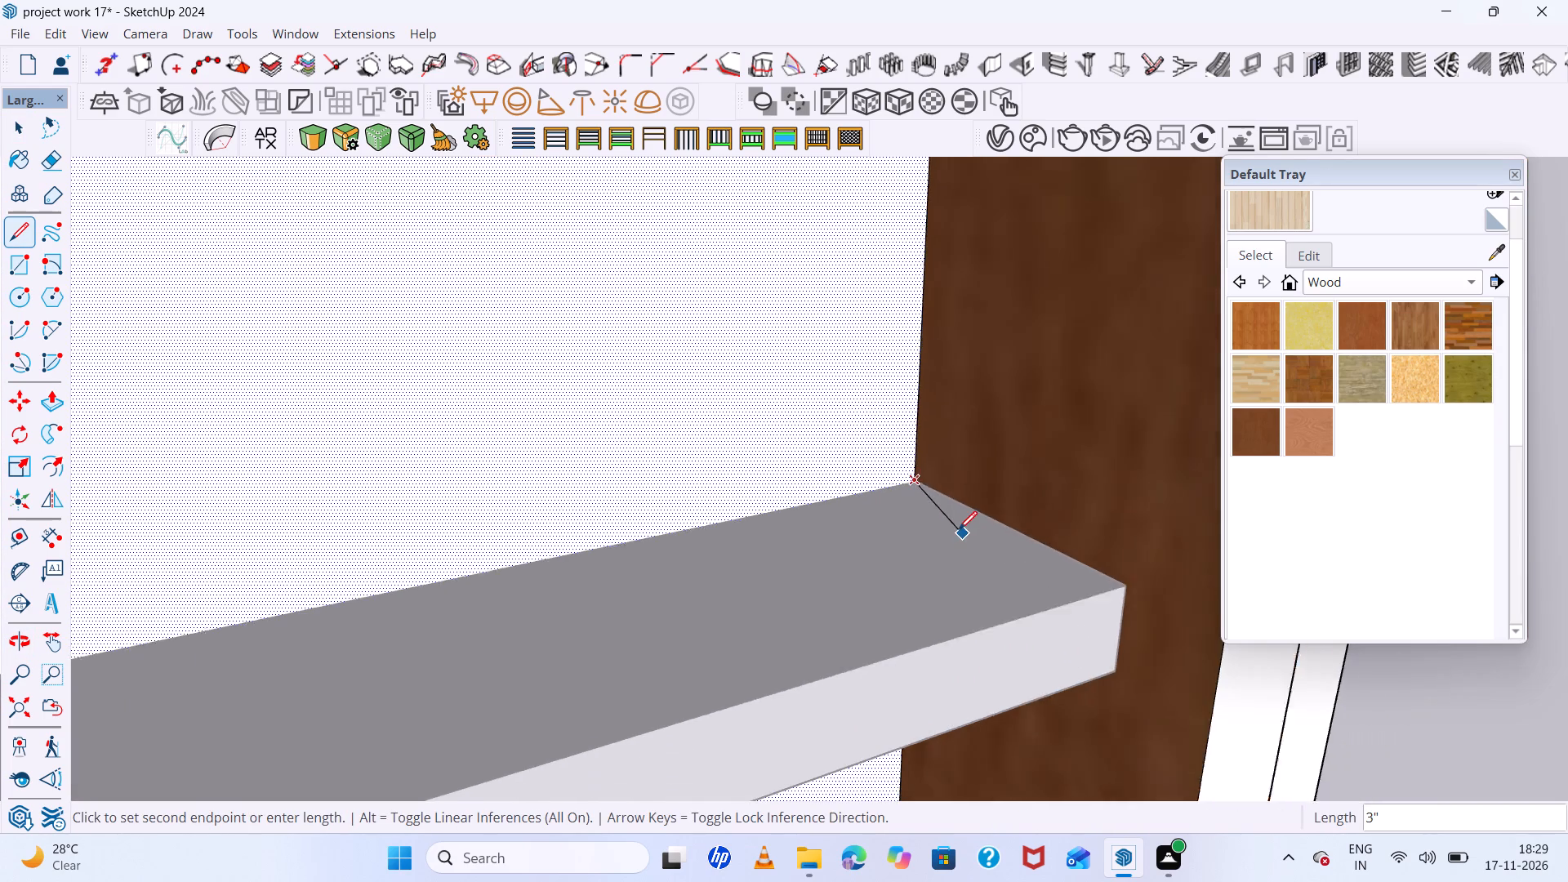
scroll(959, 529, down, 14)
middle_drag(957, 532, 681, 550)
scroll(594, 516, up, 6)
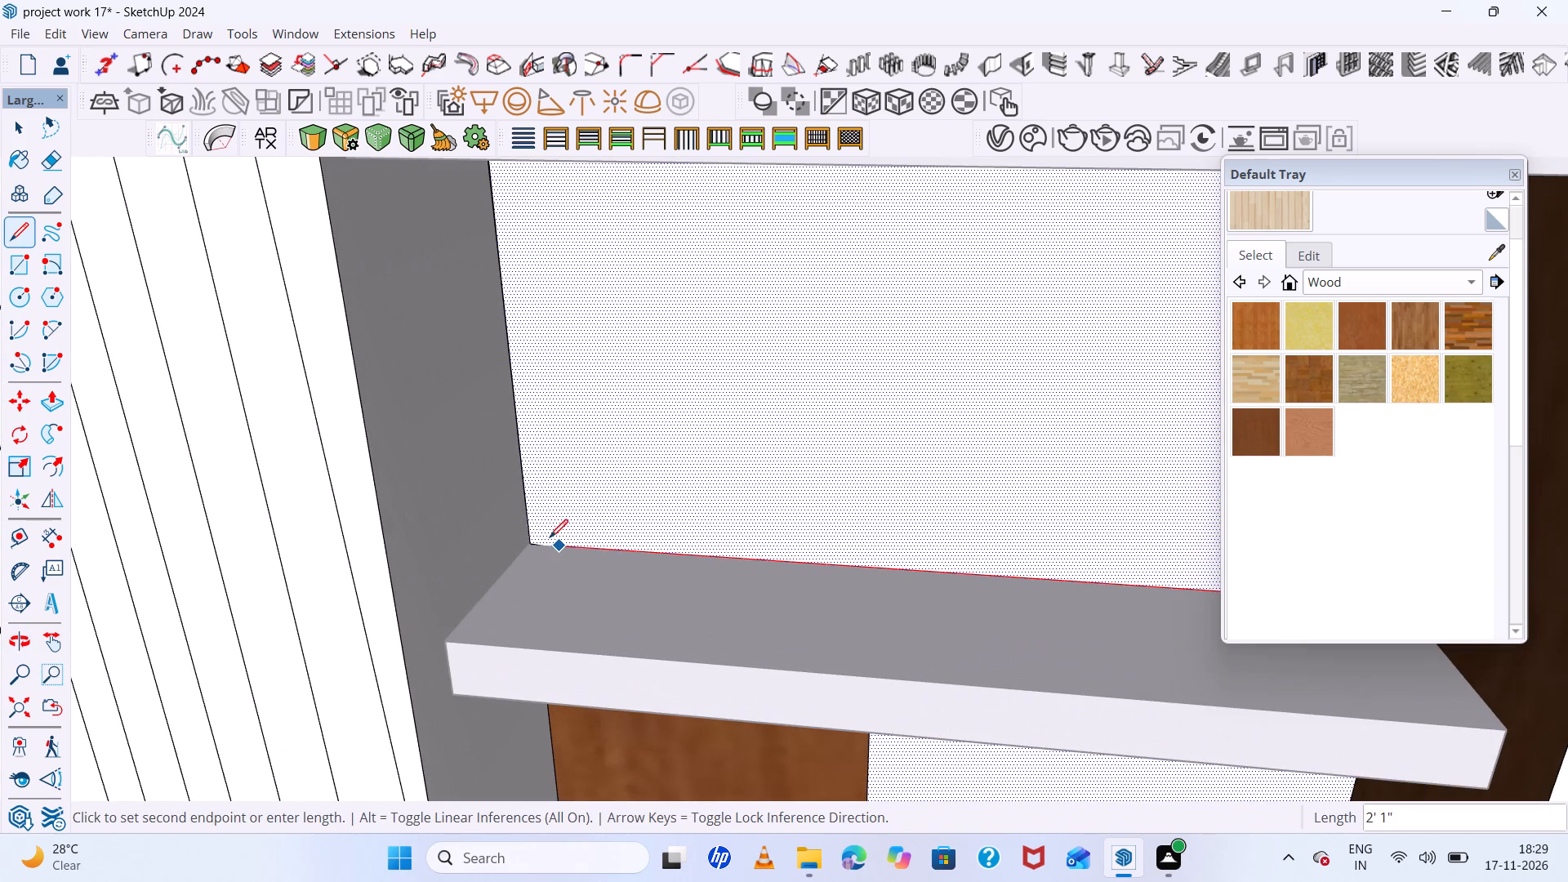
click(532, 541)
Paint the back face between the top and second shelves with the Douglas Fir material and apply a tri-planar projection to its texture.
scroll(532, 541, down, 6)
scroll(687, 581, down, 5)
middle_drag(781, 603, 798, 530)
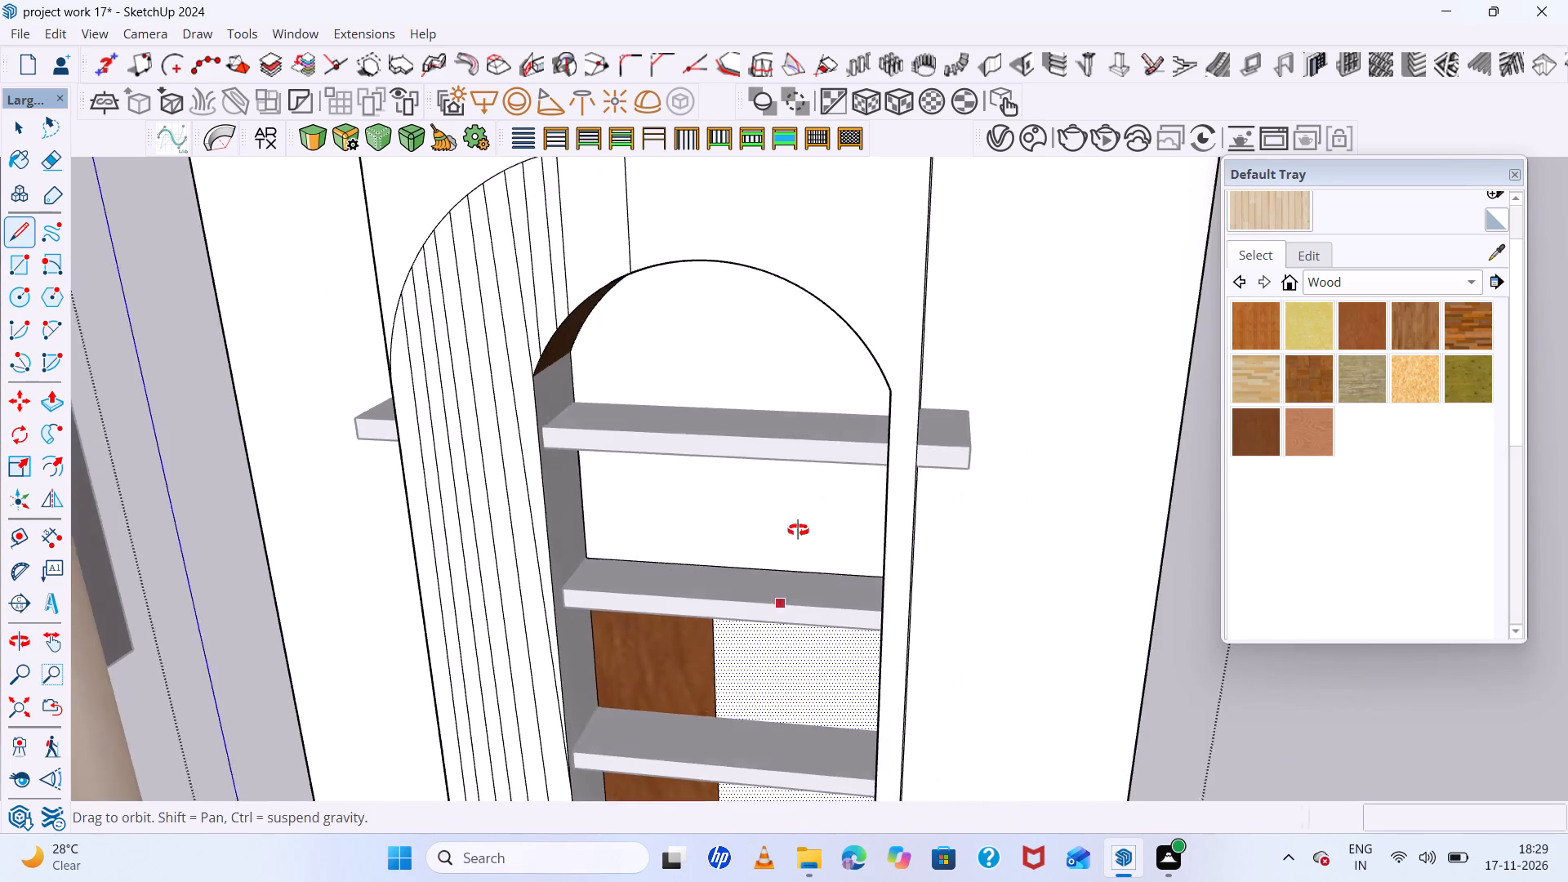
middle_drag(798, 530, 830, 434)
key(space)
click(817, 488)
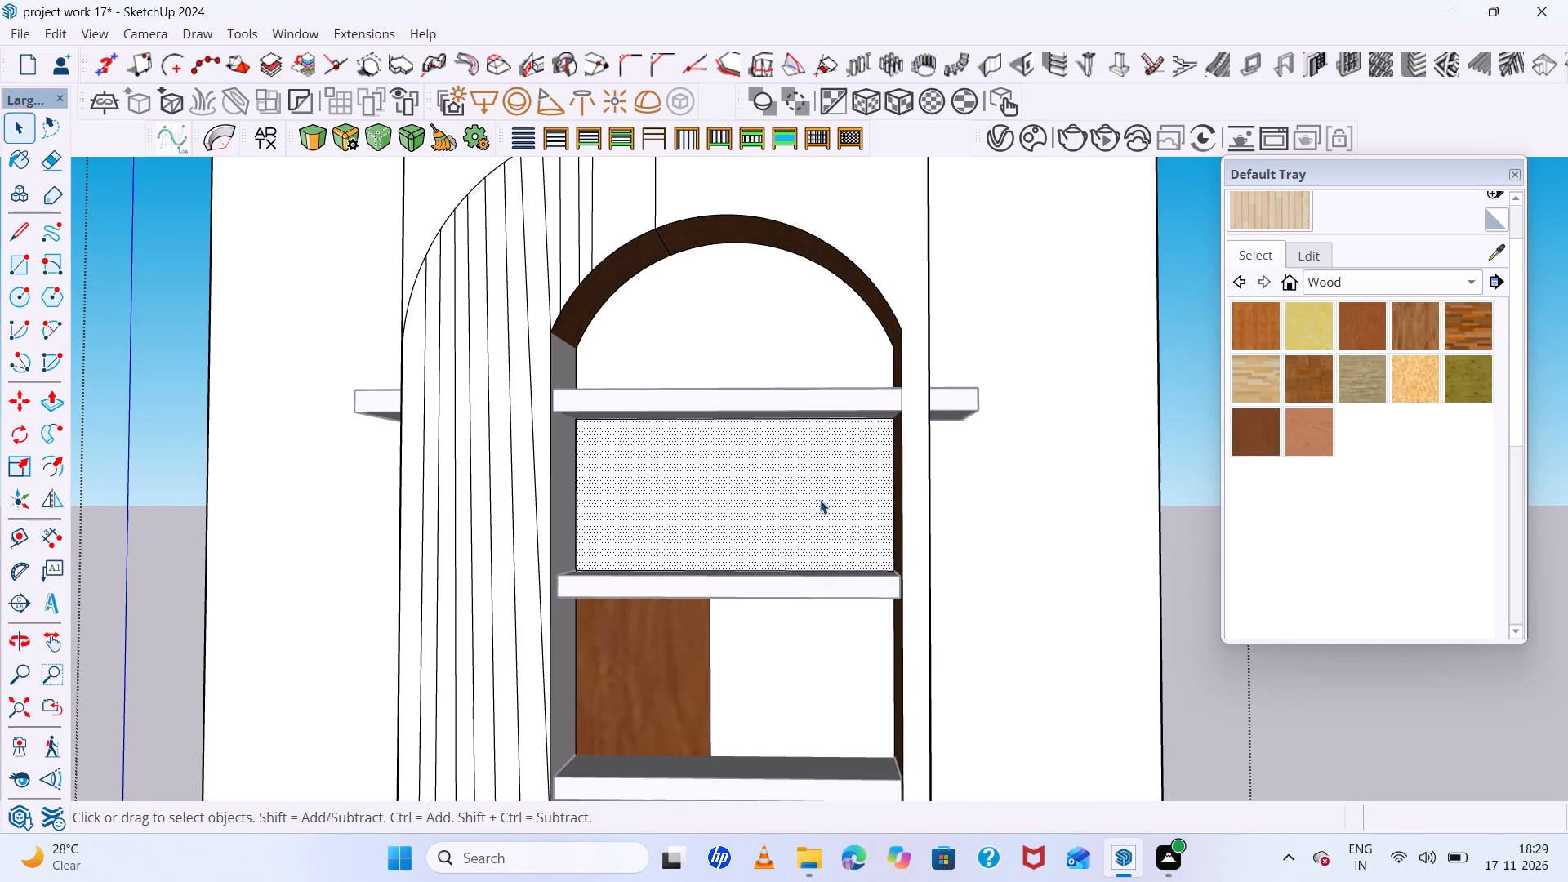
scroll(821, 500, down, 4)
click(1257, 212)
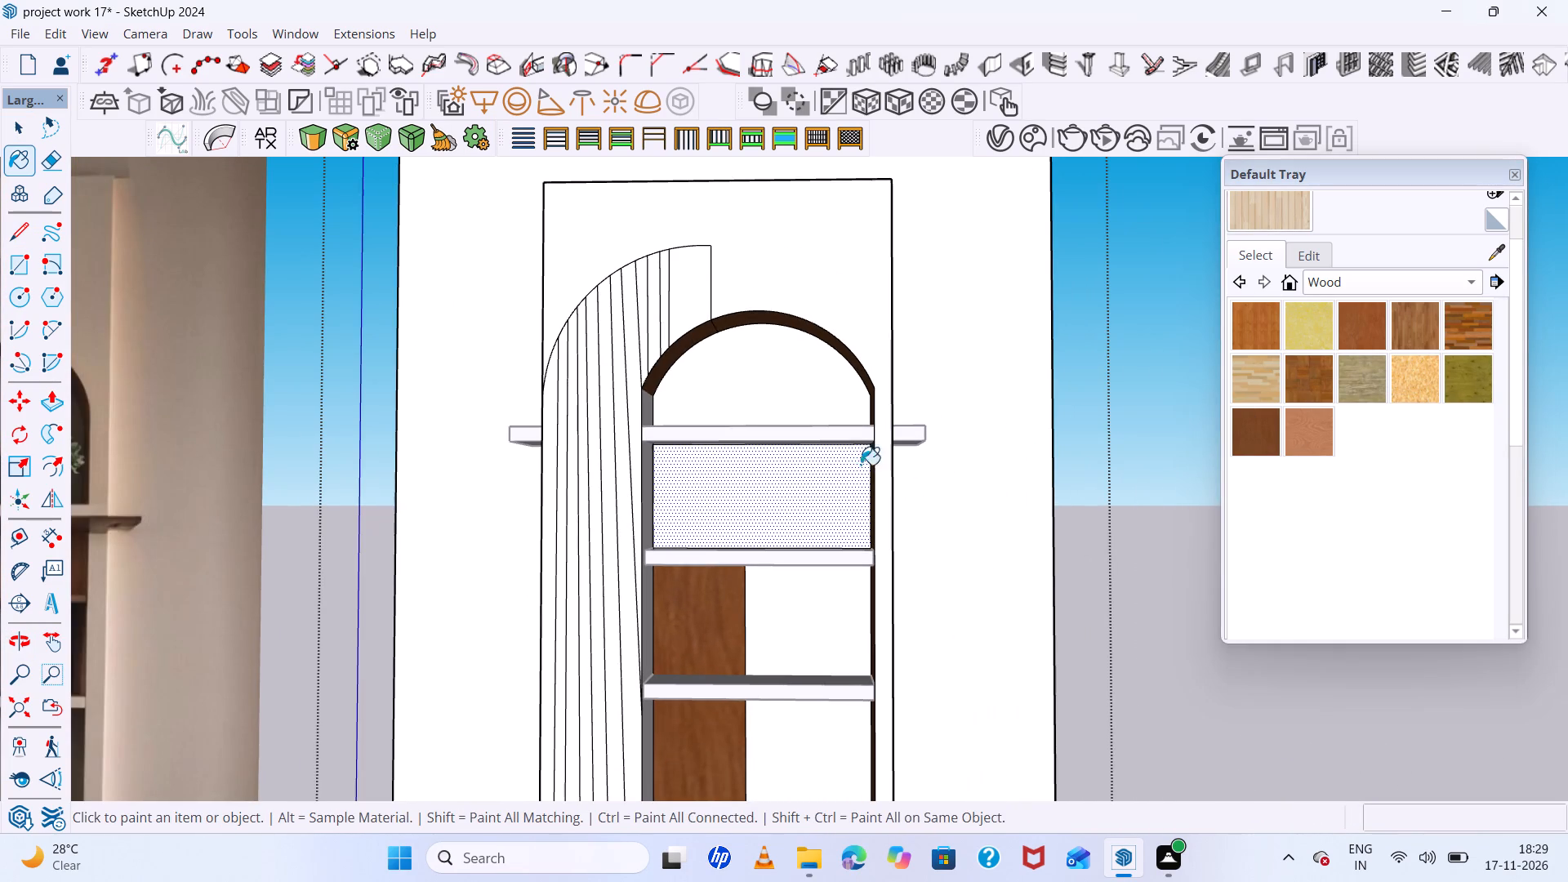
click(812, 495)
scroll(903, 466, down, 6)
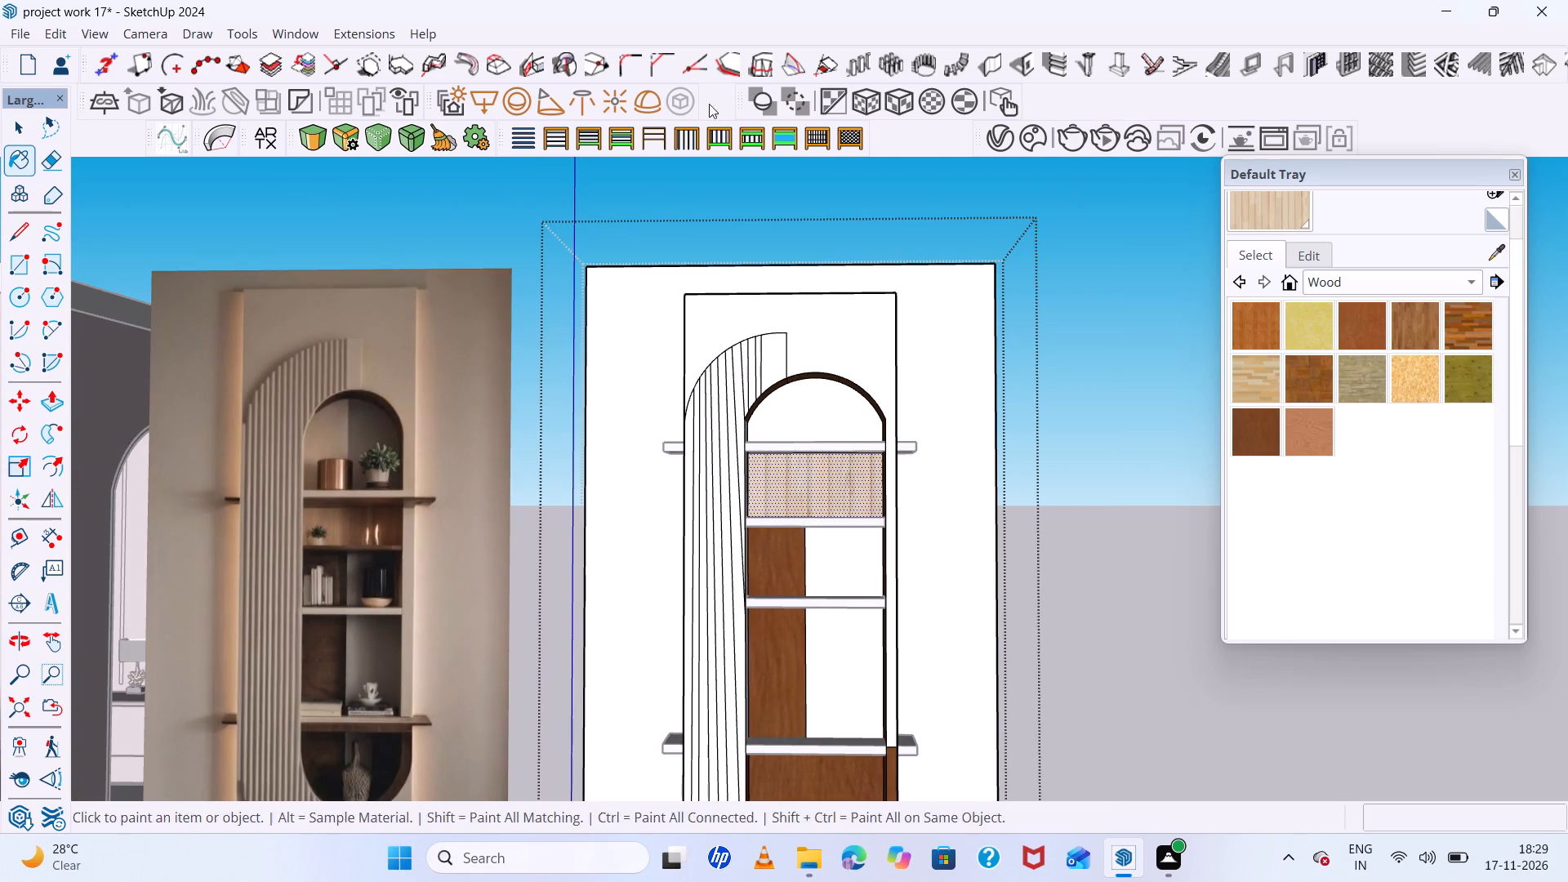
click(900, 102)
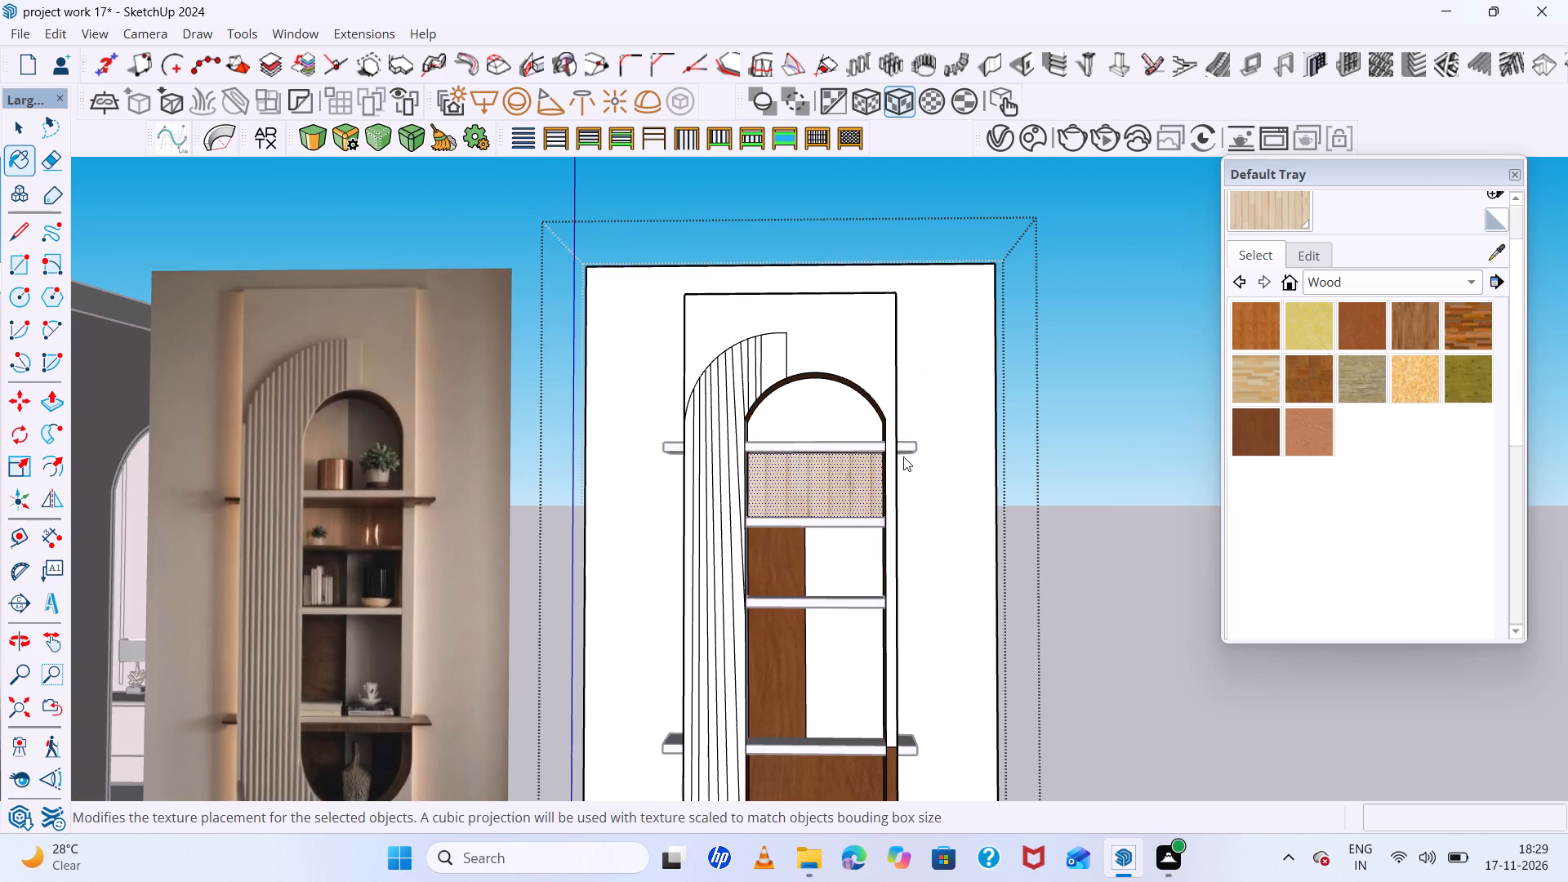
click(1085, 577)
Examine the painted niche panel from several angles beside the reference photo.
scroll(1085, 577, down, 5)
middle_drag(1019, 583, 733, 603)
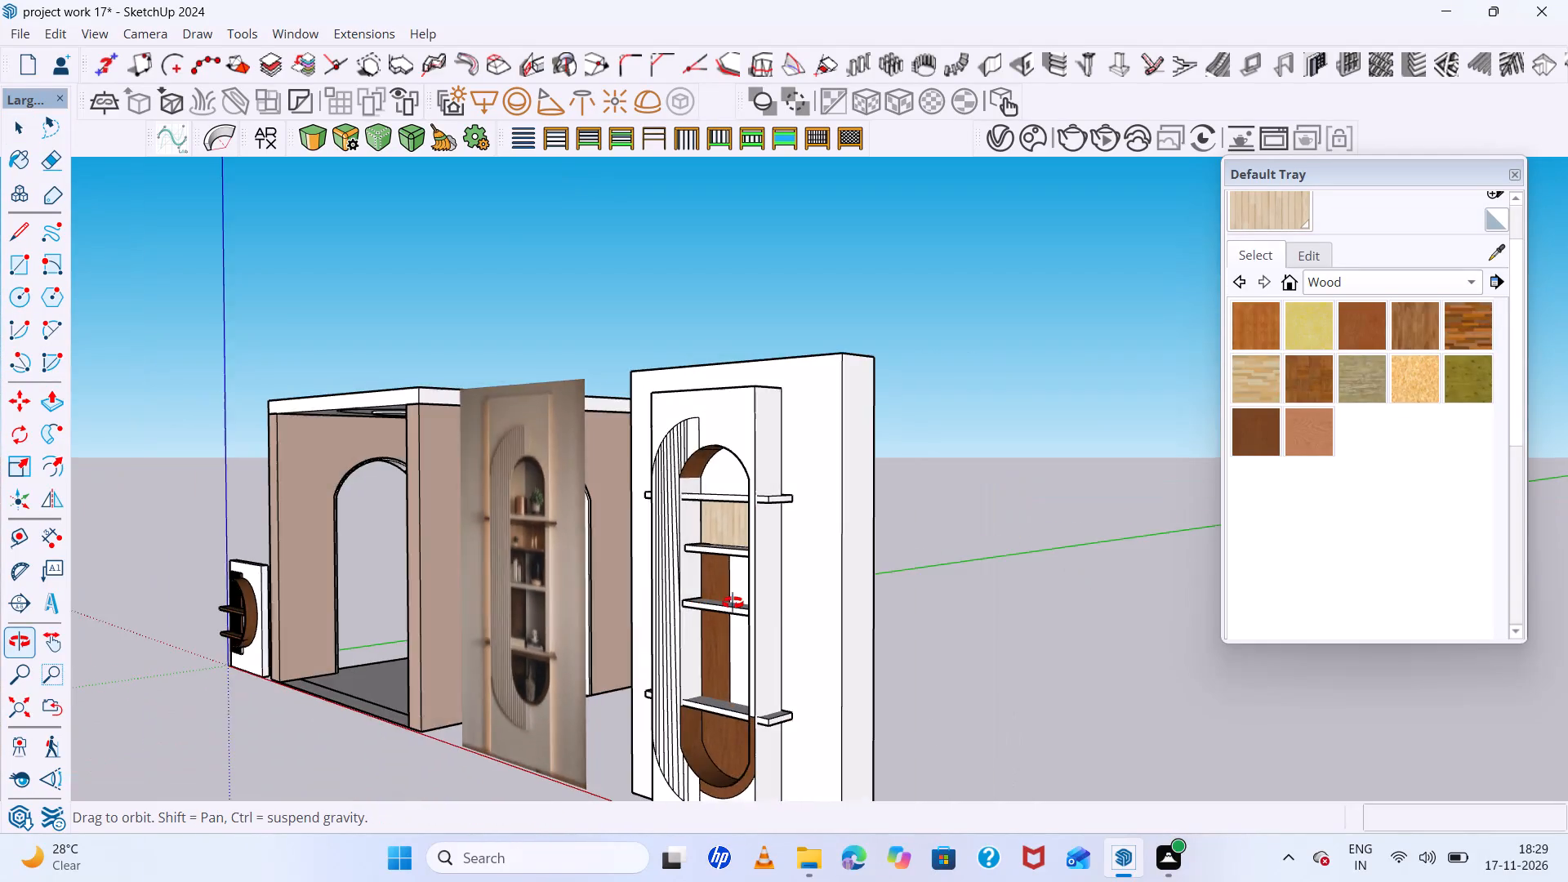
middle_drag(733, 603, 951, 434)
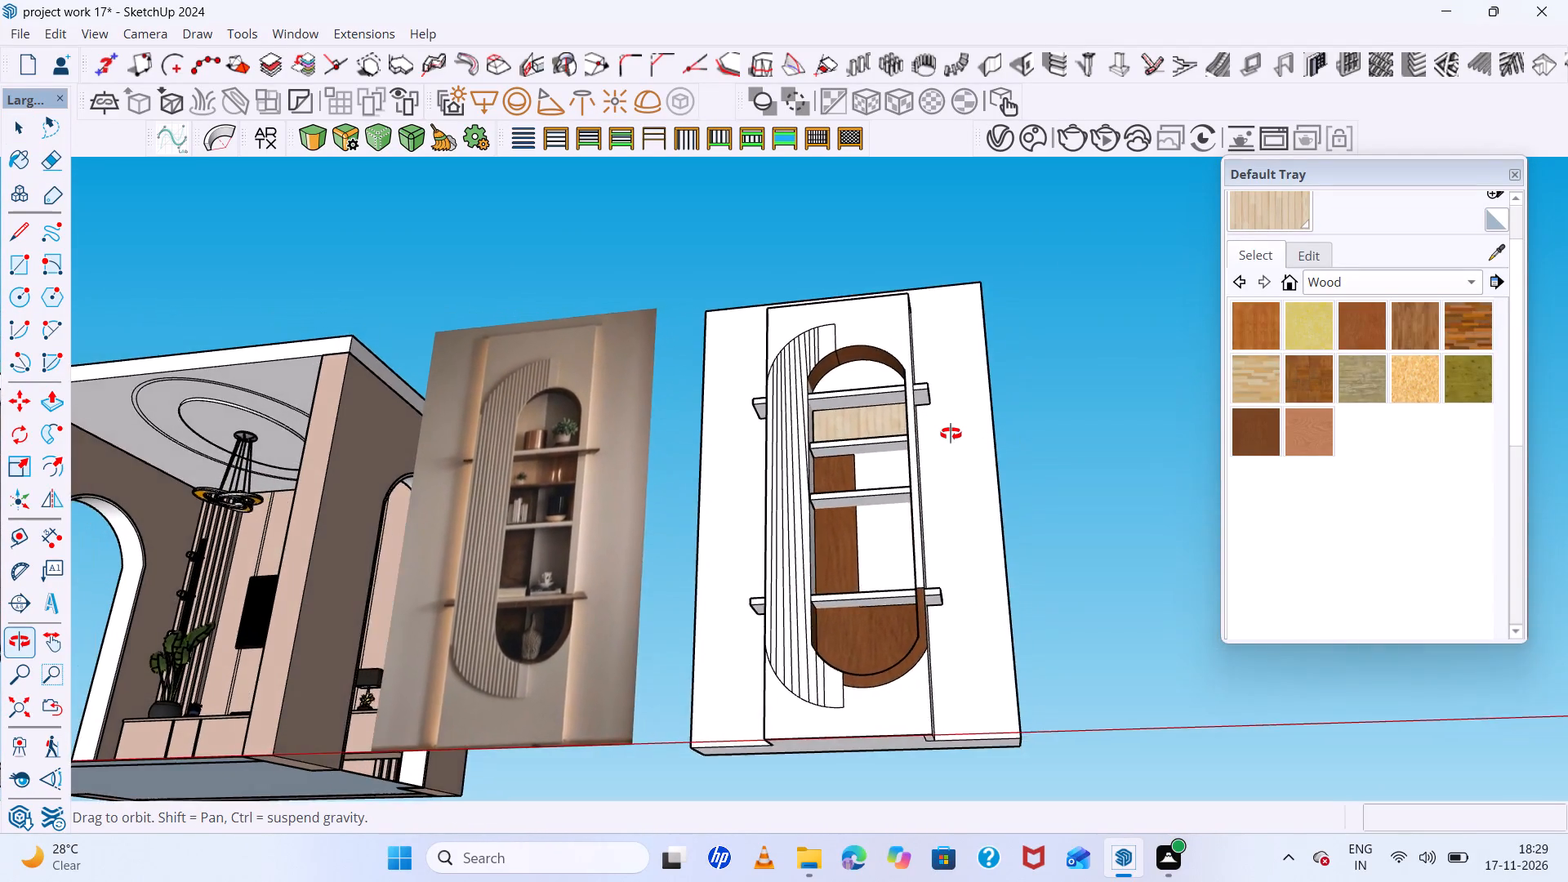
middle_drag(951, 434, 973, 445)
scroll(839, 372, up, 12)
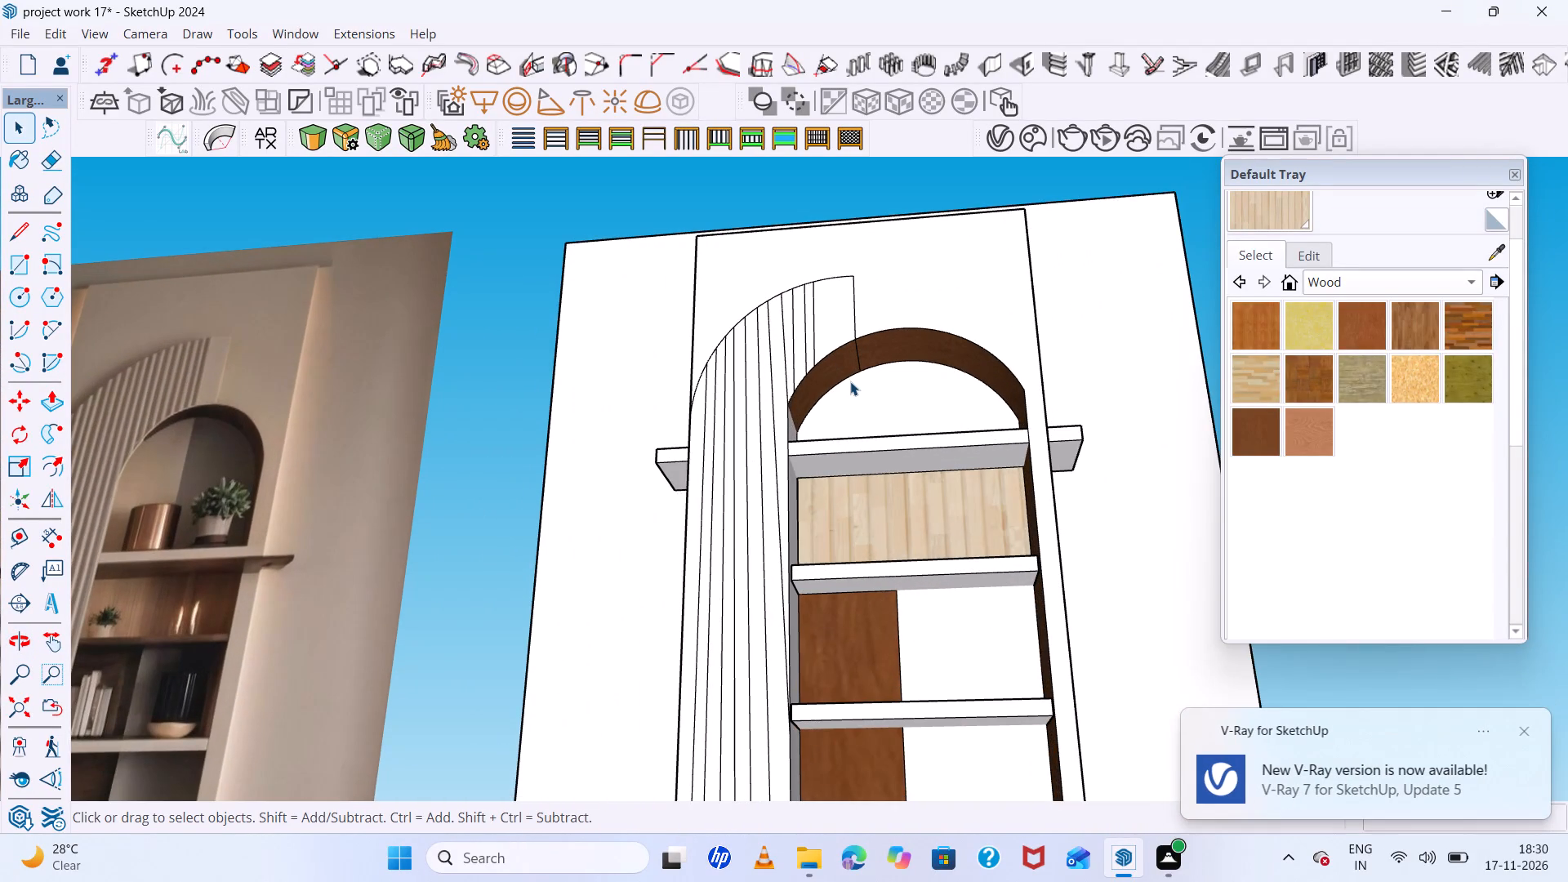
click(1529, 733)
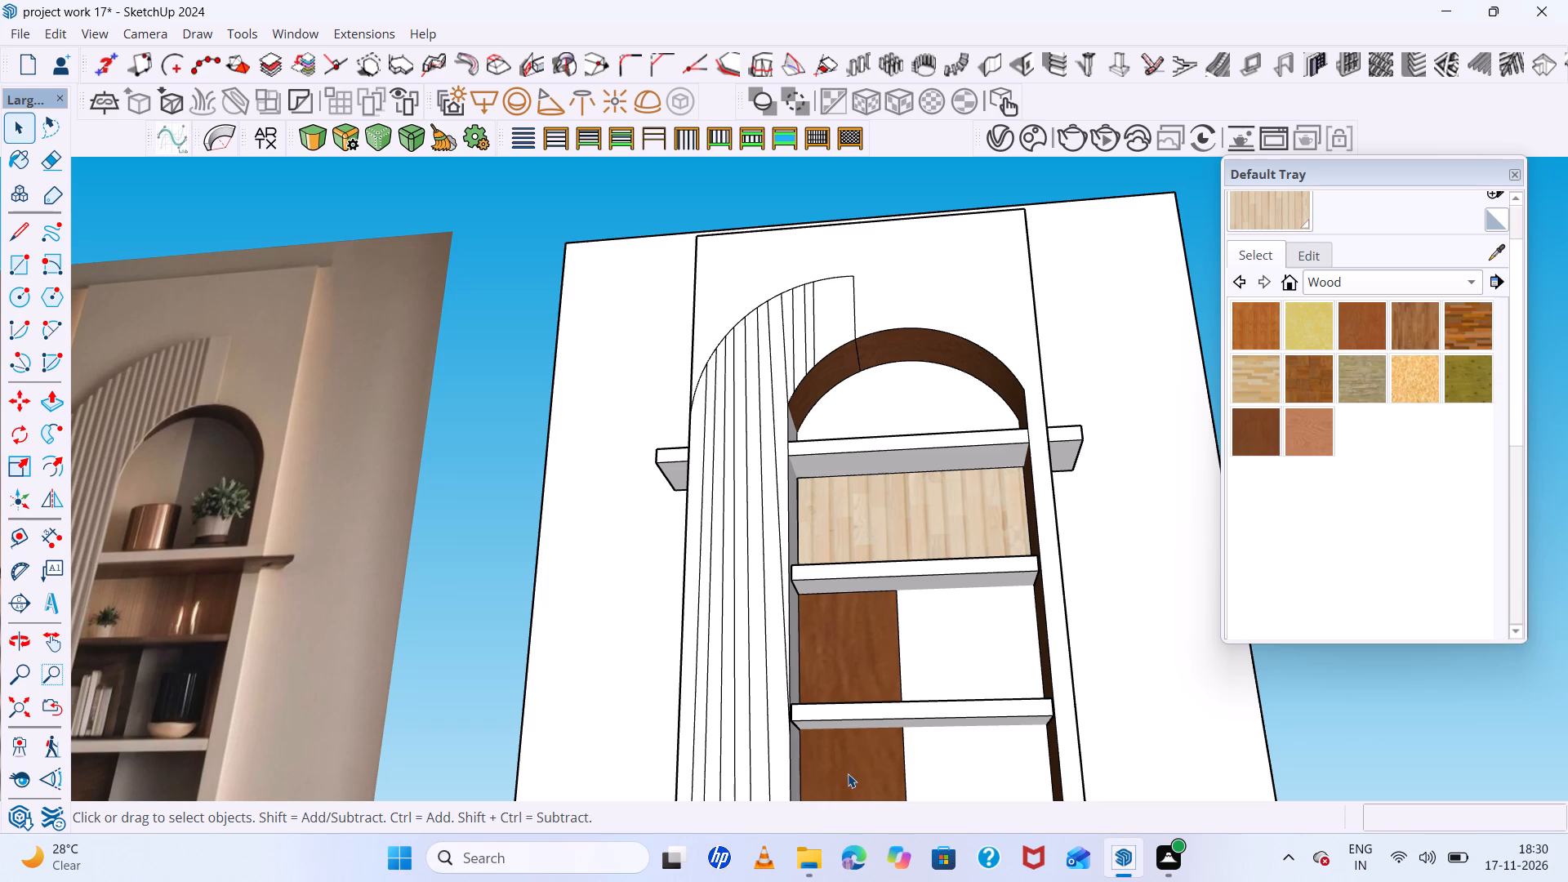
scroll(848, 773, down, 3)
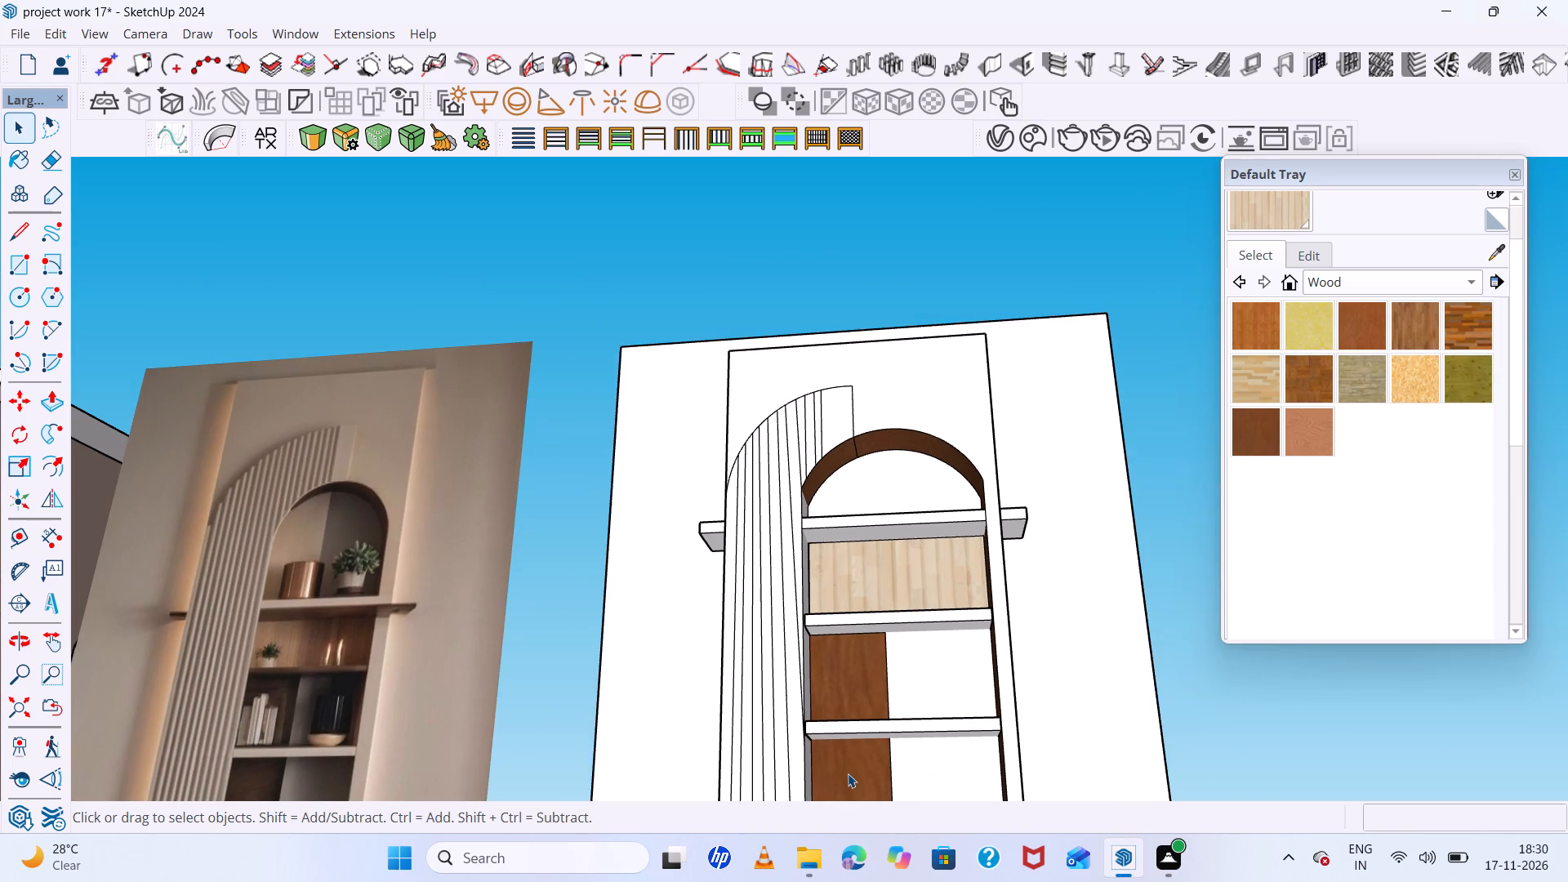
scroll(848, 773, up, 3)
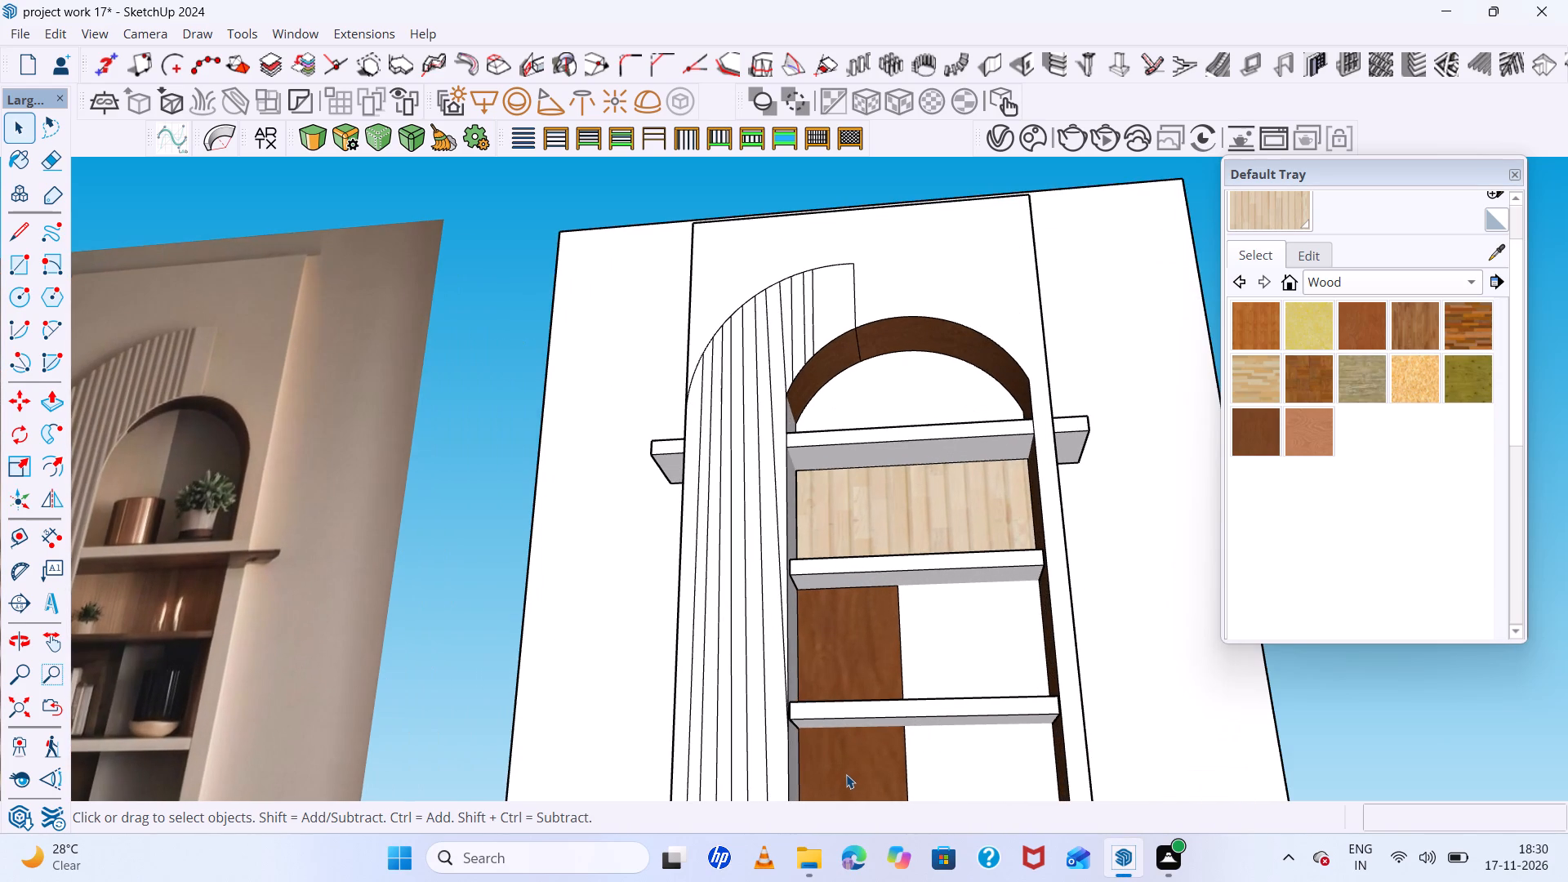
middle_drag(845, 775, 841, 763)
scroll(792, 823, down, 7)
Open the niche panel for editing and delete the short seam line across the reveal at the top of the arch.
scroll(925, 517, up, 8)
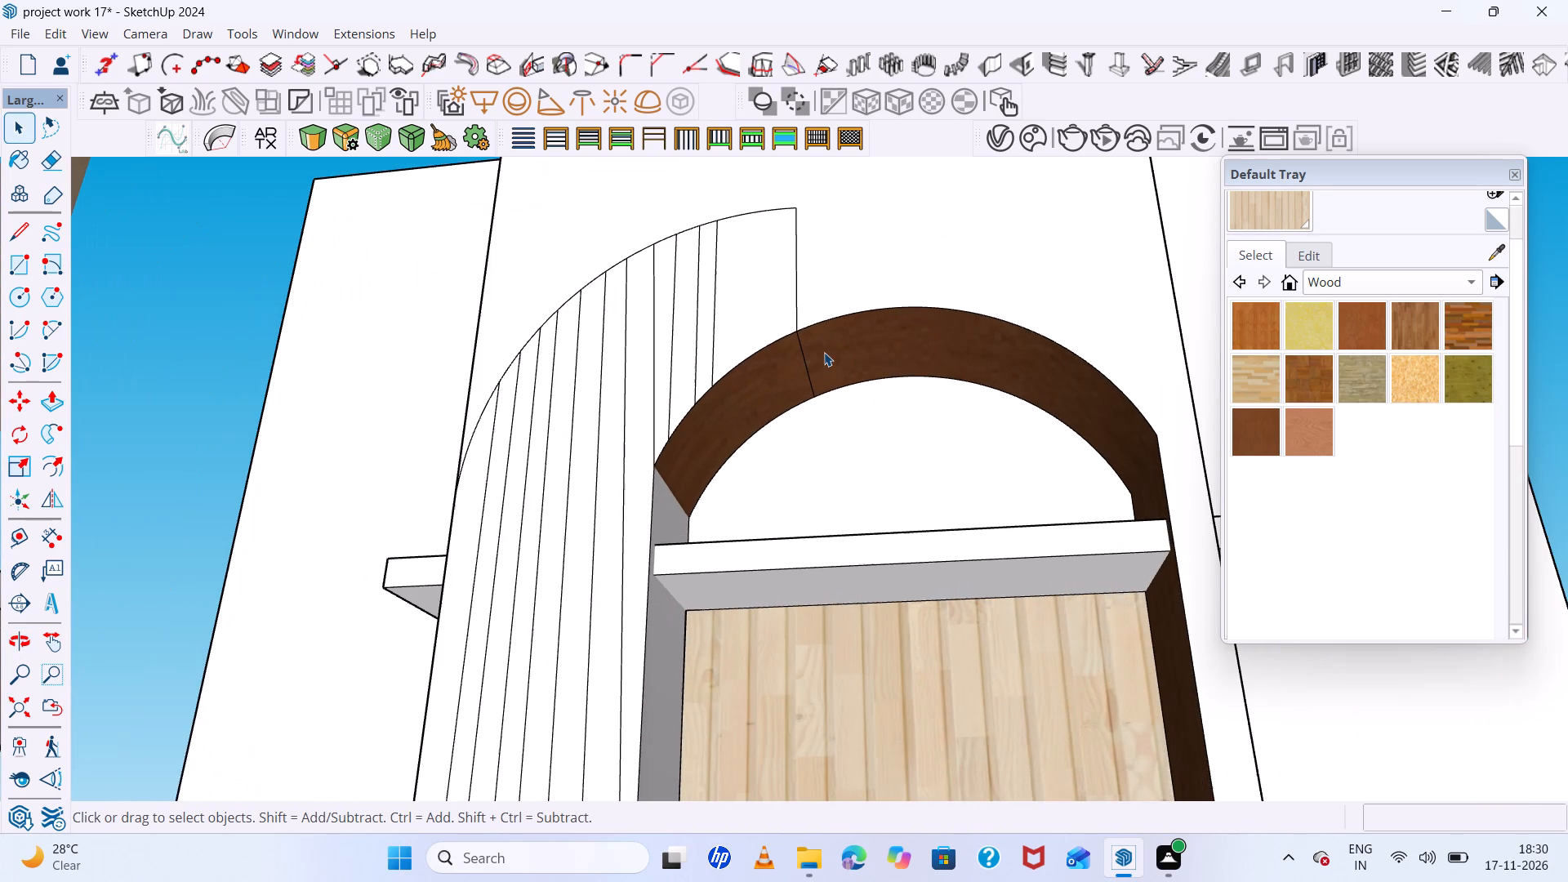
click(809, 363)
double_click(808, 366)
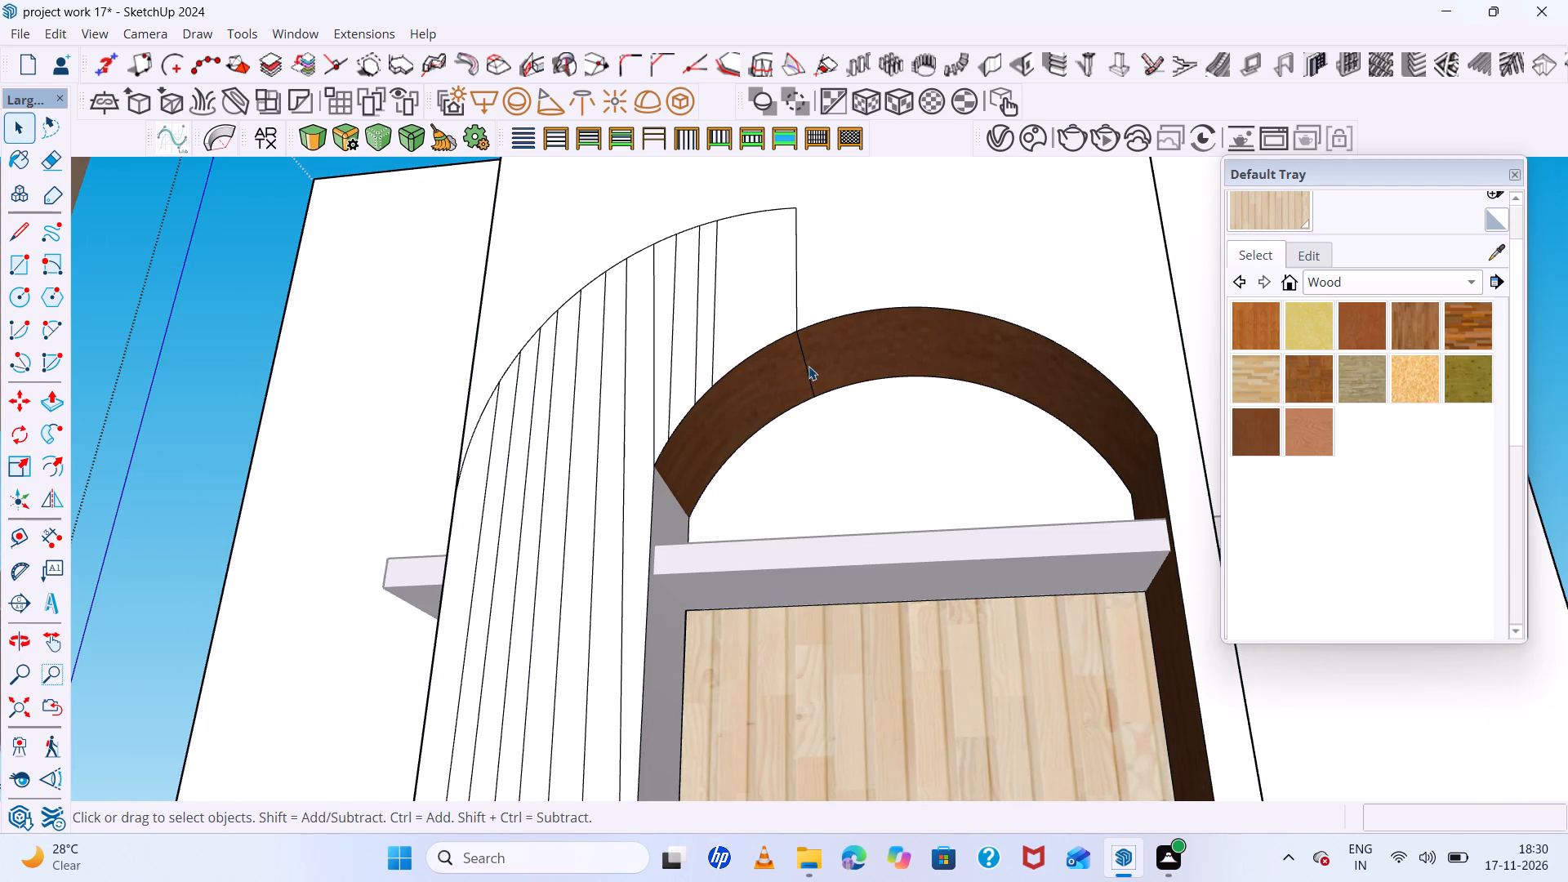
click(808, 369)
key(Delete)
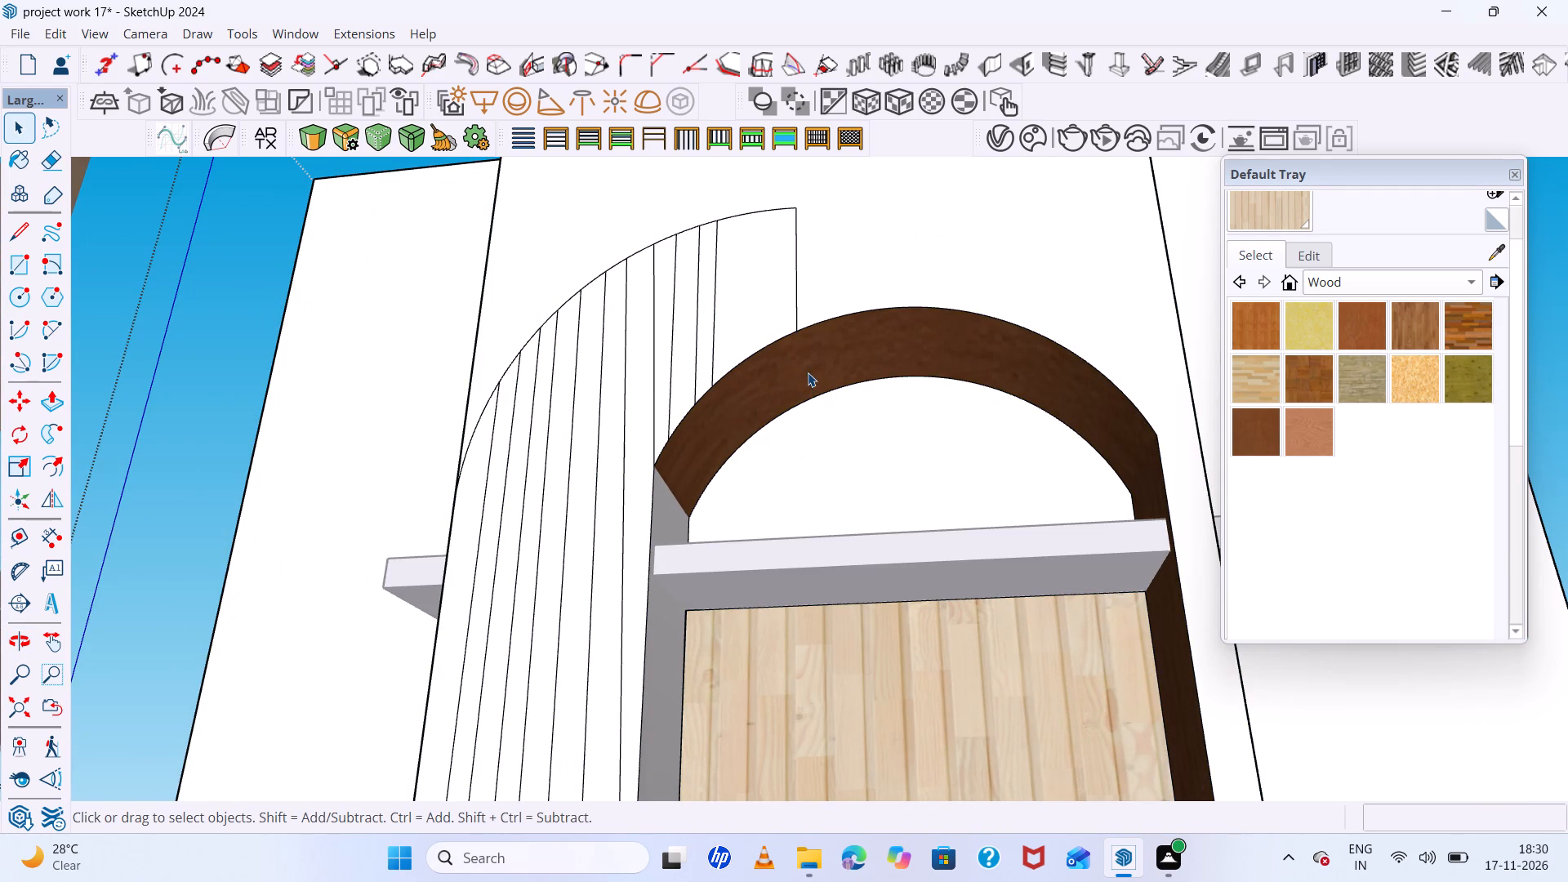
Paint the niche's grey inner reveal beside the fluted strip with the dark brown wood material, and finish editing the panel.
click(1247, 431)
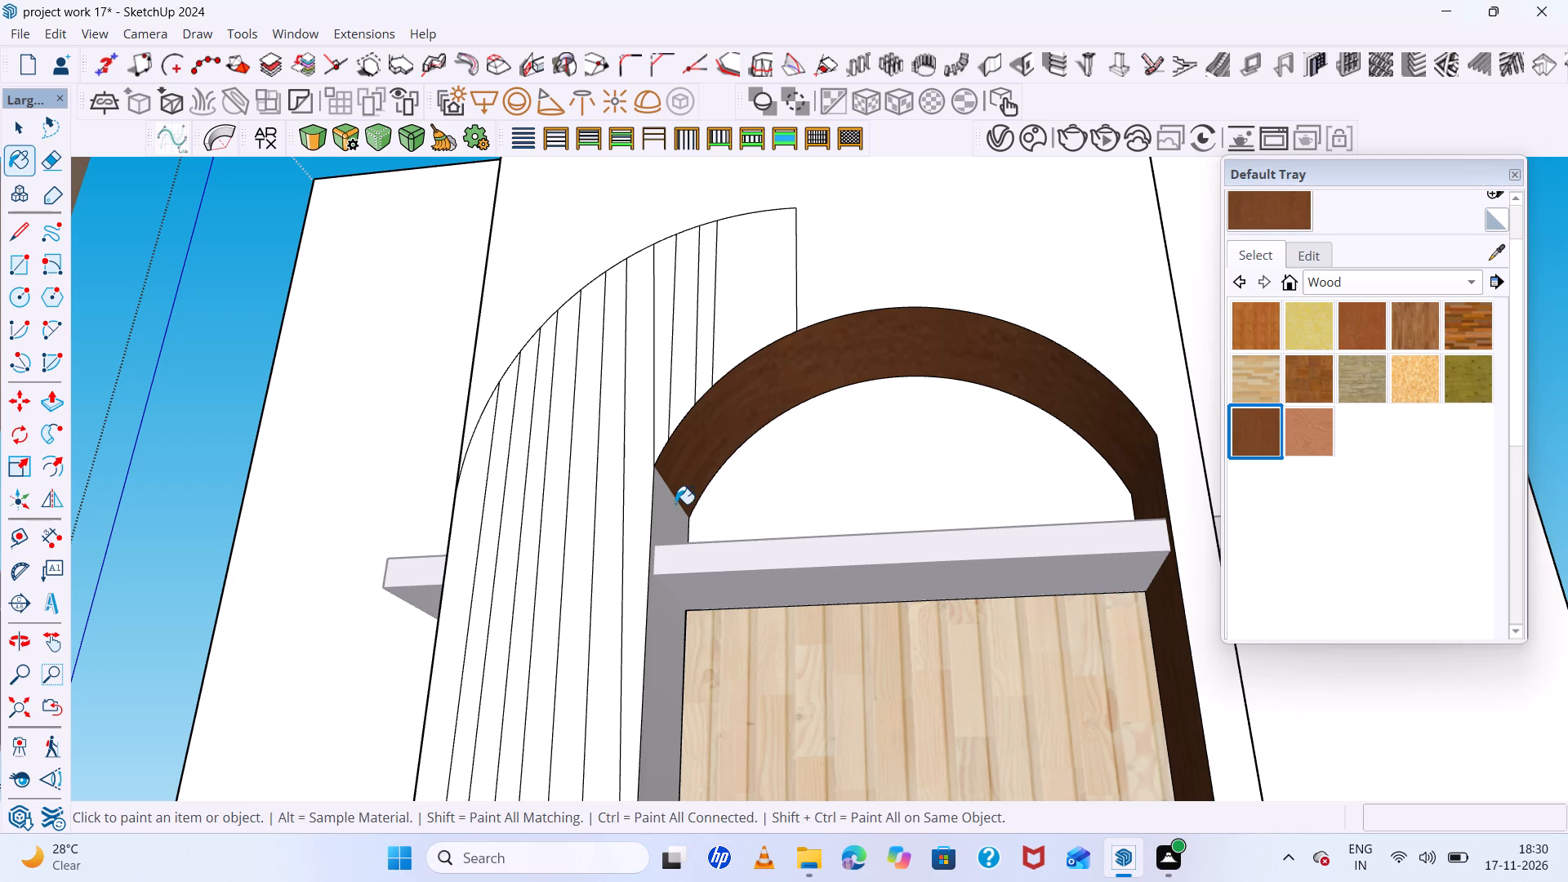
click(672, 513)
scroll(670, 514, down, 17)
scroll(683, 506, down, 4)
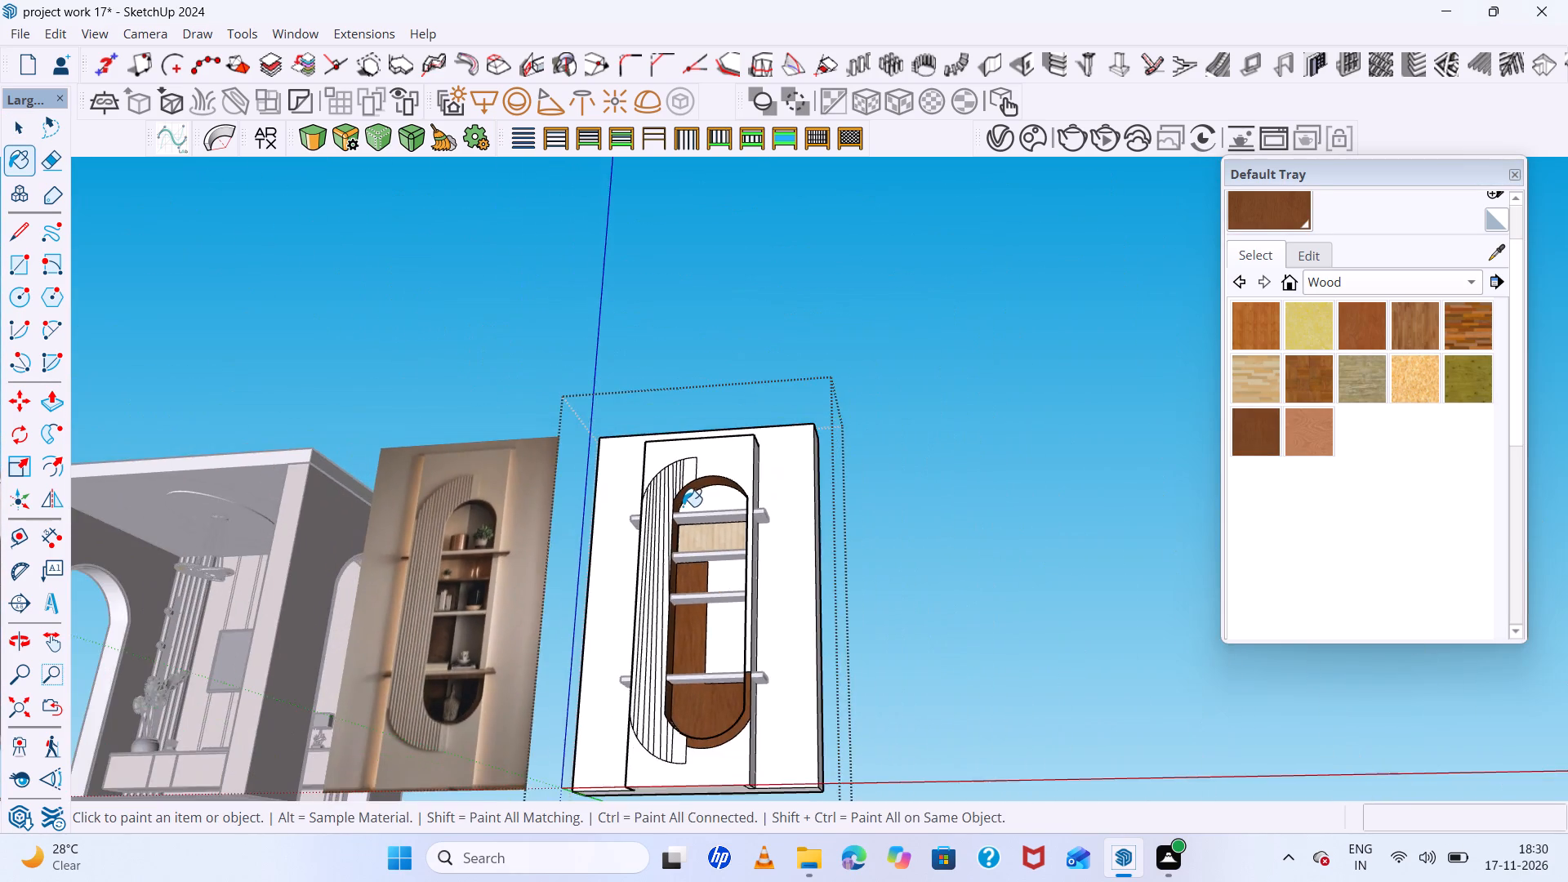
middle_drag(683, 506, 795, 621)
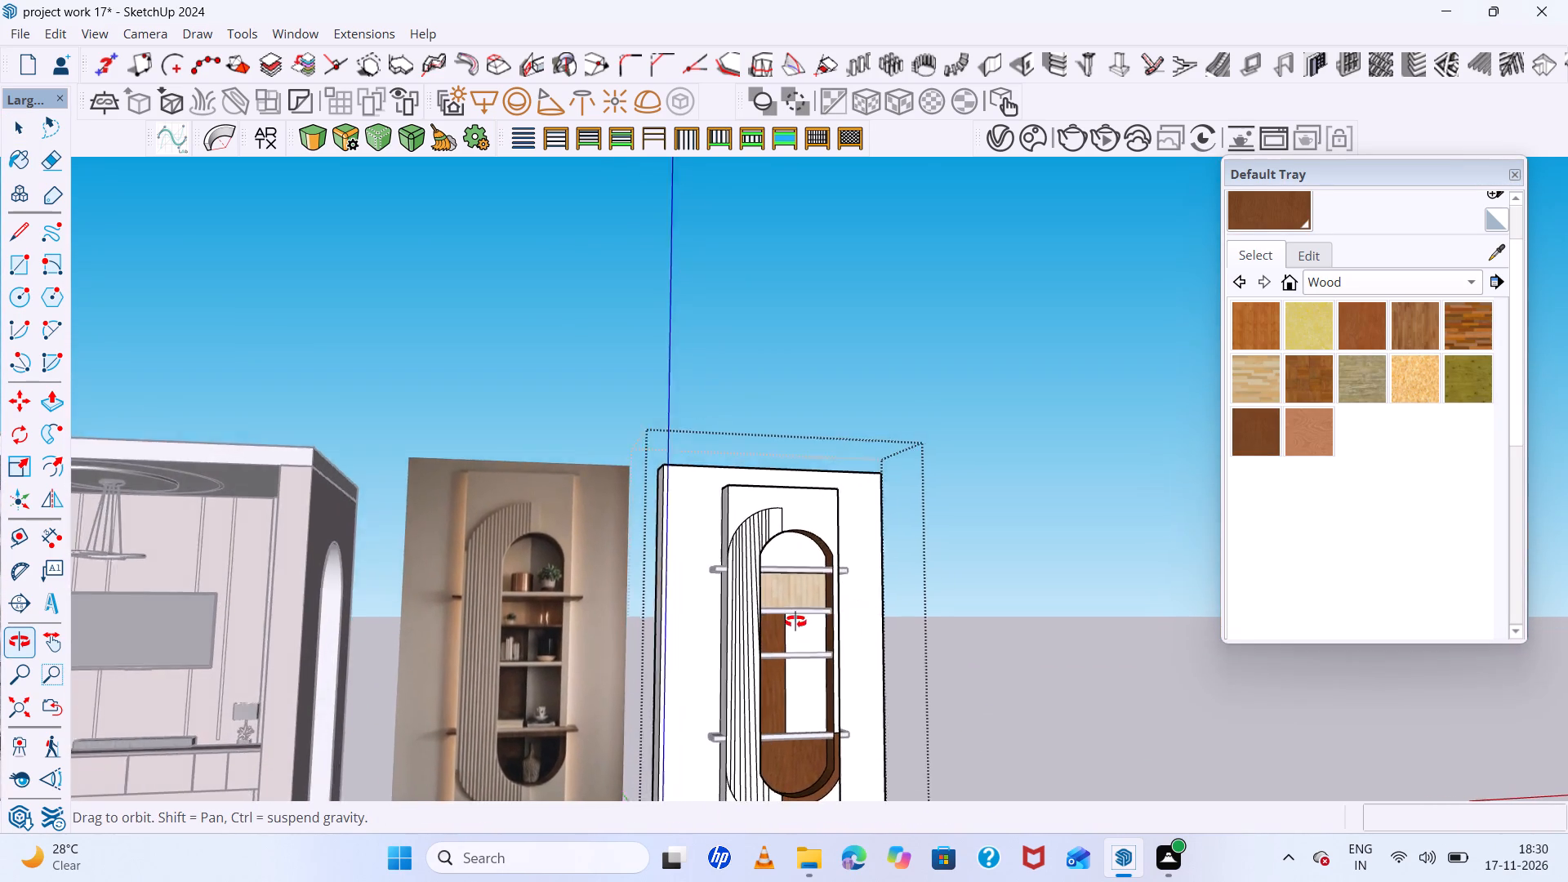
middle_drag(795, 621, 789, 622)
scroll(773, 600, up, 6)
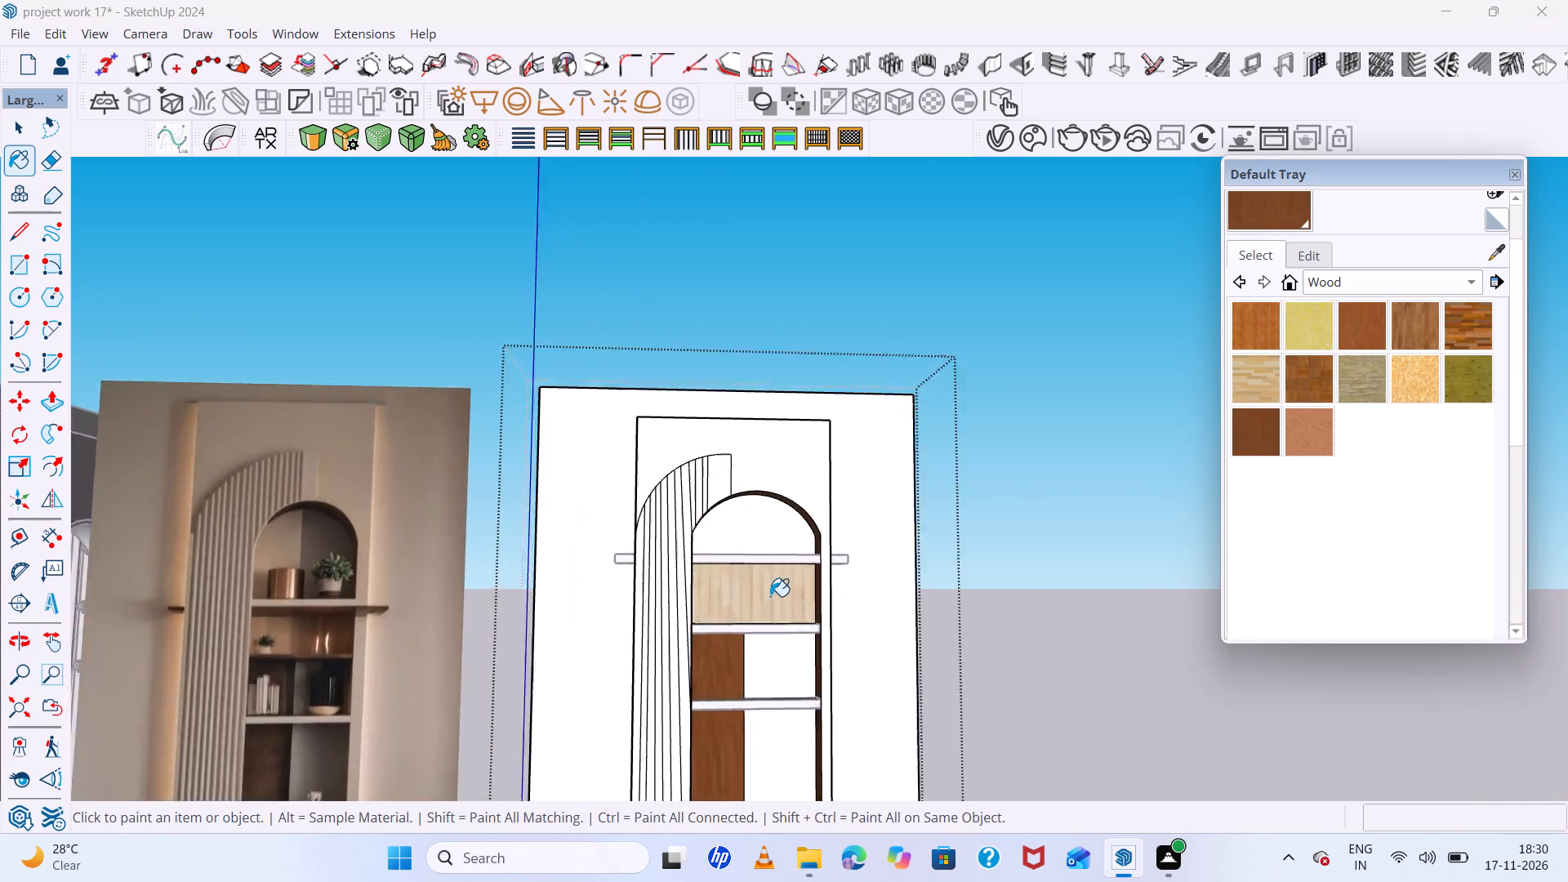
scroll(770, 596, up, 3)
key(space)
click(1065, 593)
Compare the painted niche panel with the reference photo beside it, looking at the shelves, back faces and fluted strip.
scroll(920, 563, down, 6)
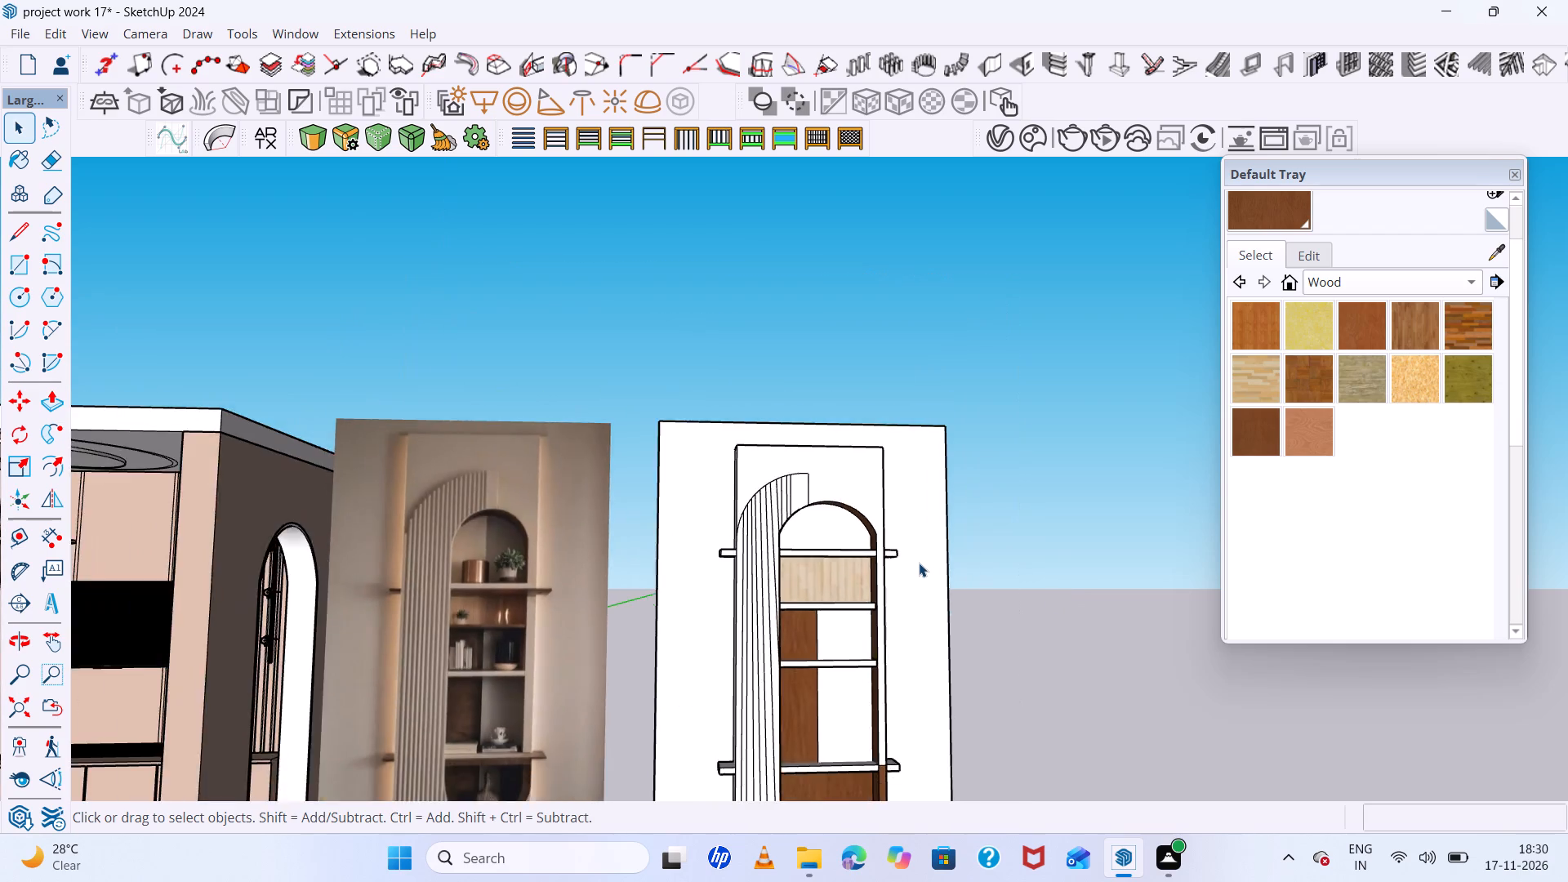
scroll(919, 563, down, 3)
middle_drag(918, 563, 852, 574)
scroll(474, 644, up, 12)
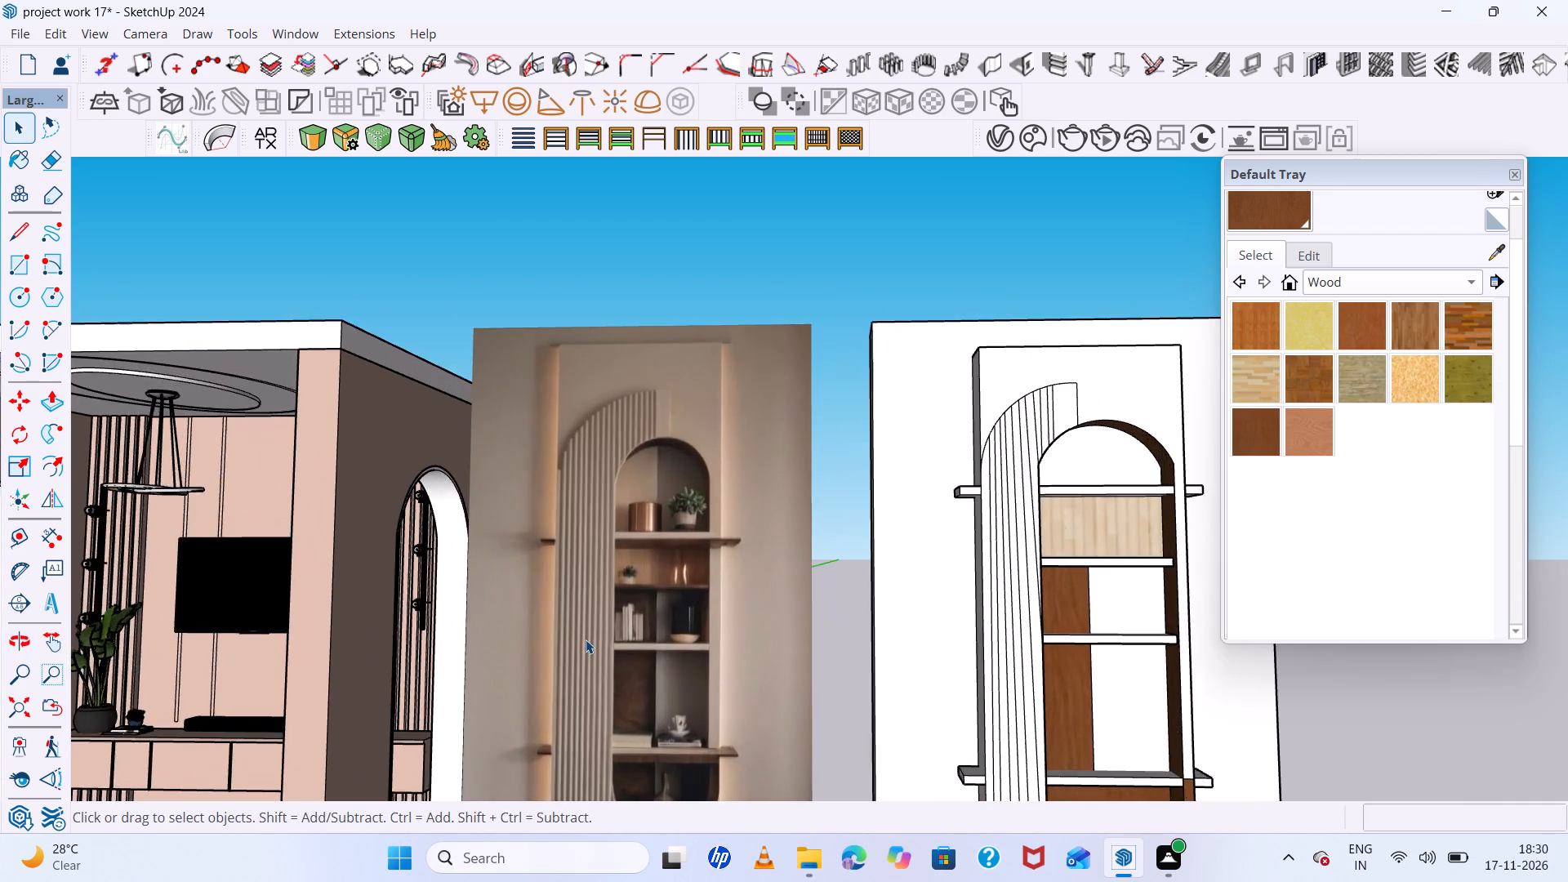
scroll(586, 639, up, 5)
scroll(586, 639, down, 11)
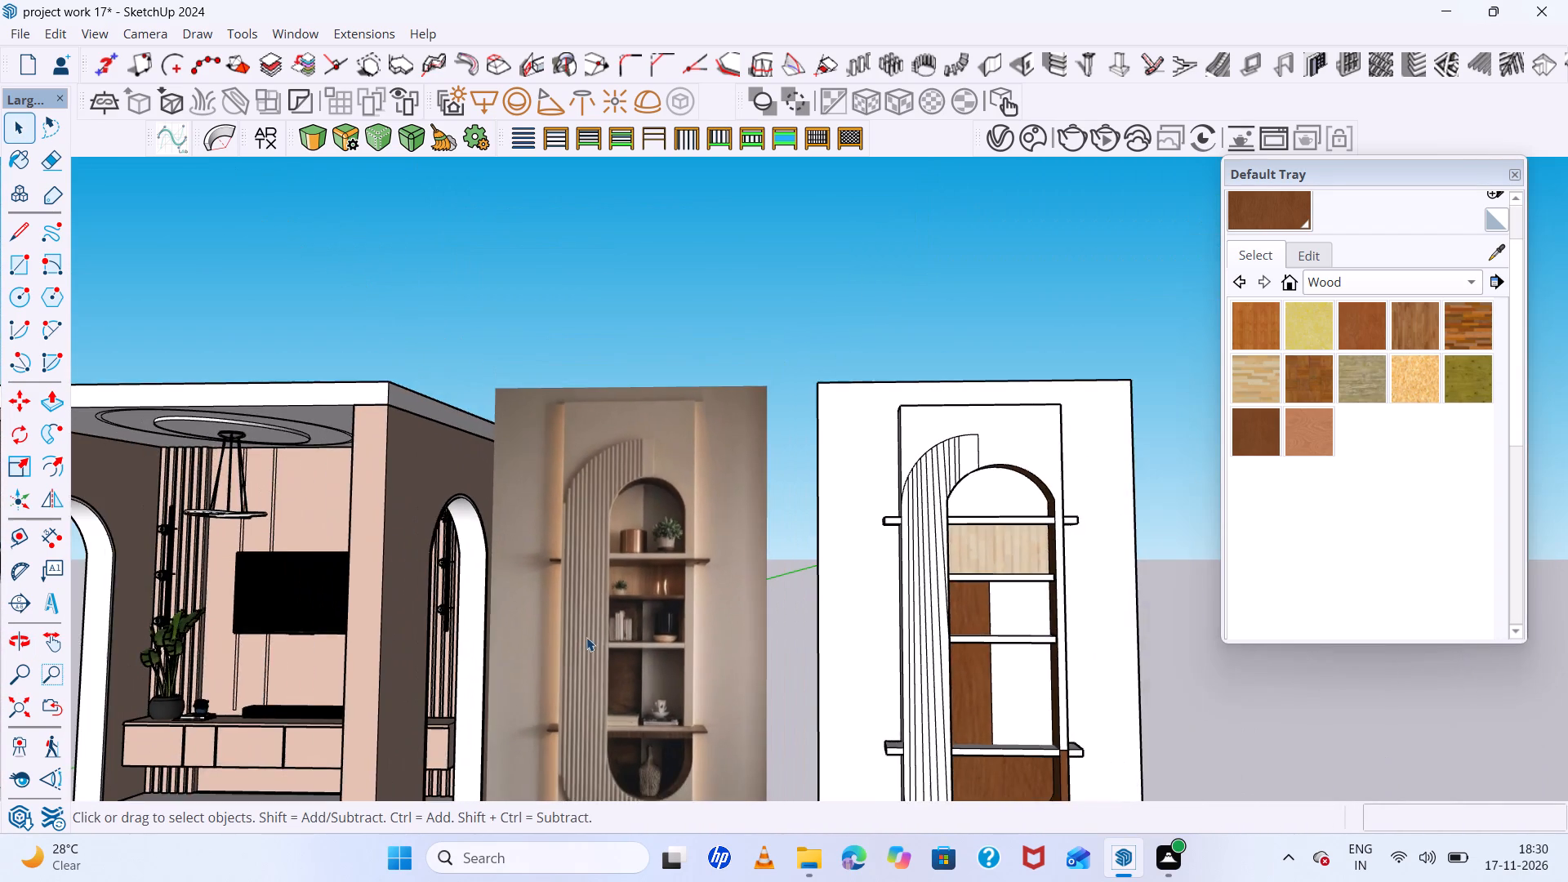
scroll(586, 637, down, 3)
scroll(719, 501, up, 1)
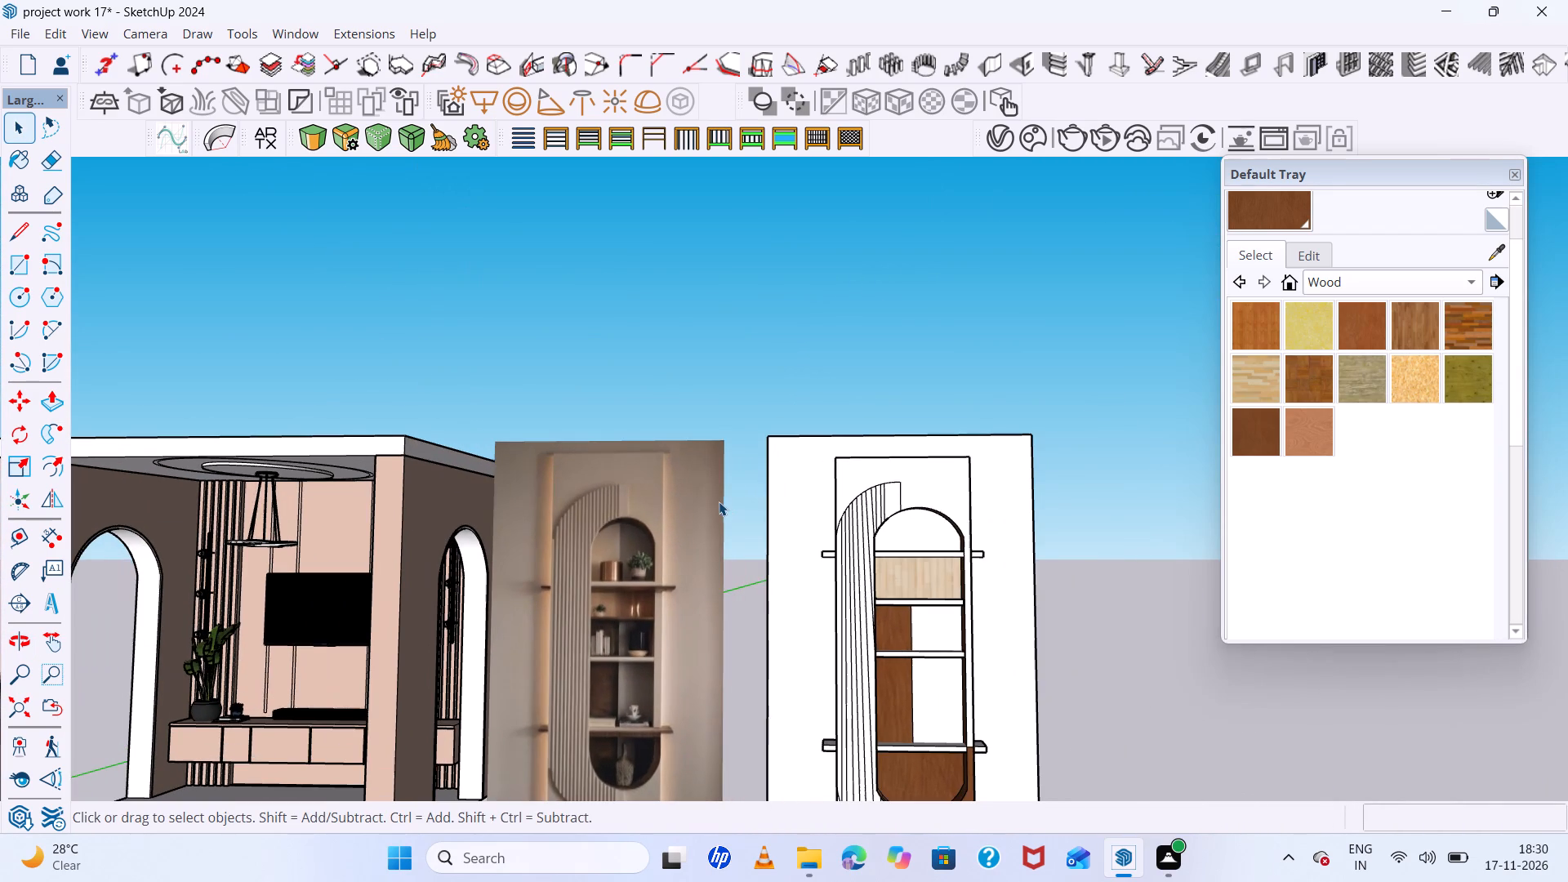
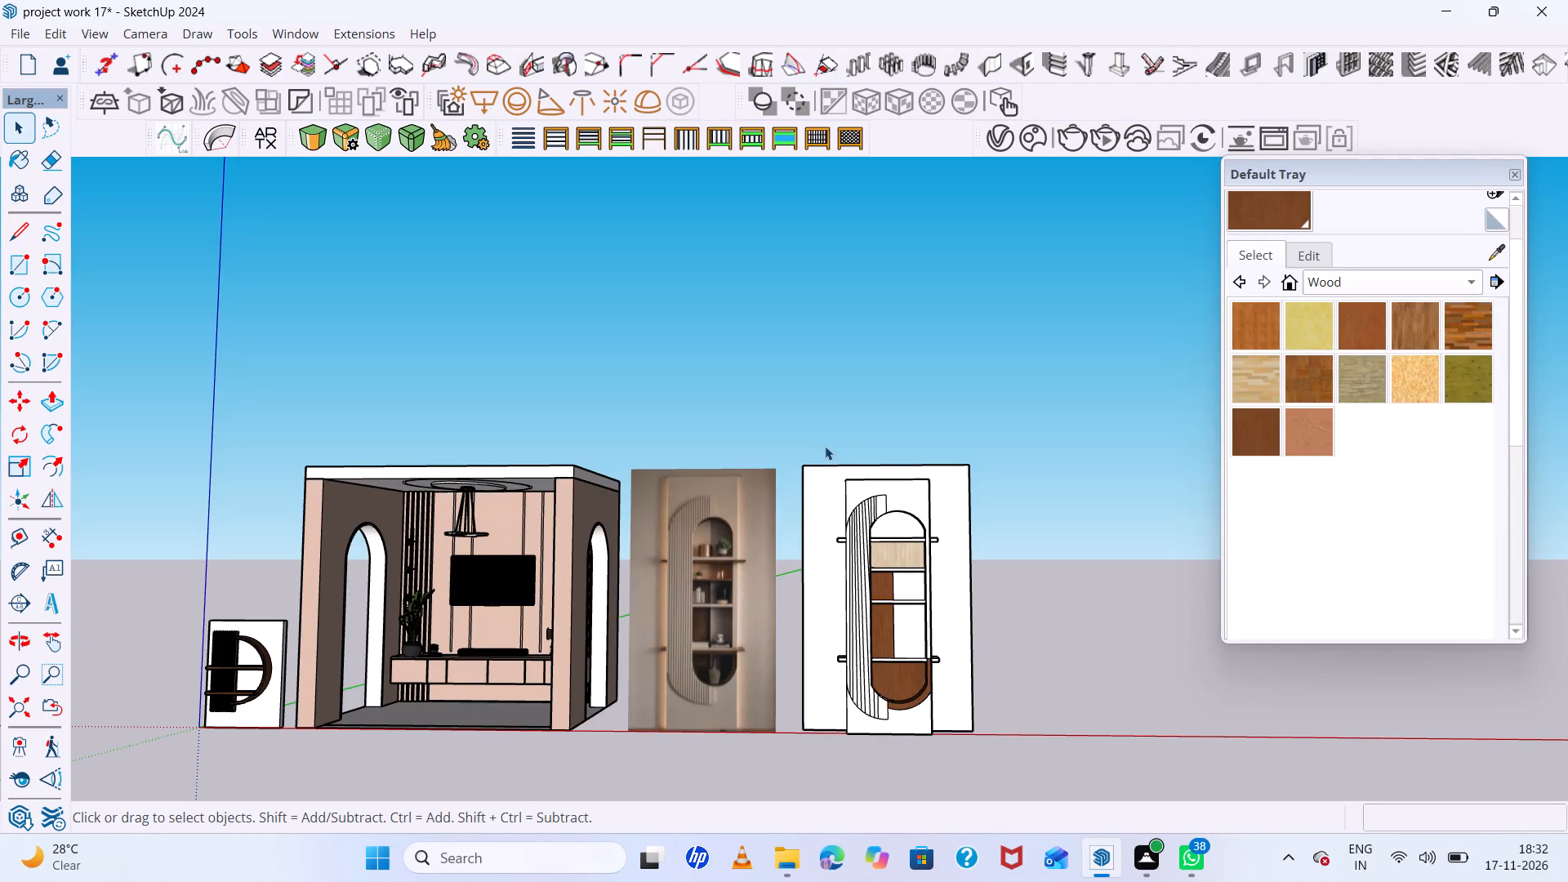
Compare the painted niche panel with the reference photo, looking at the arch, reveals, shelves and back faces from several angles.
scroll(822, 443, up, 2)
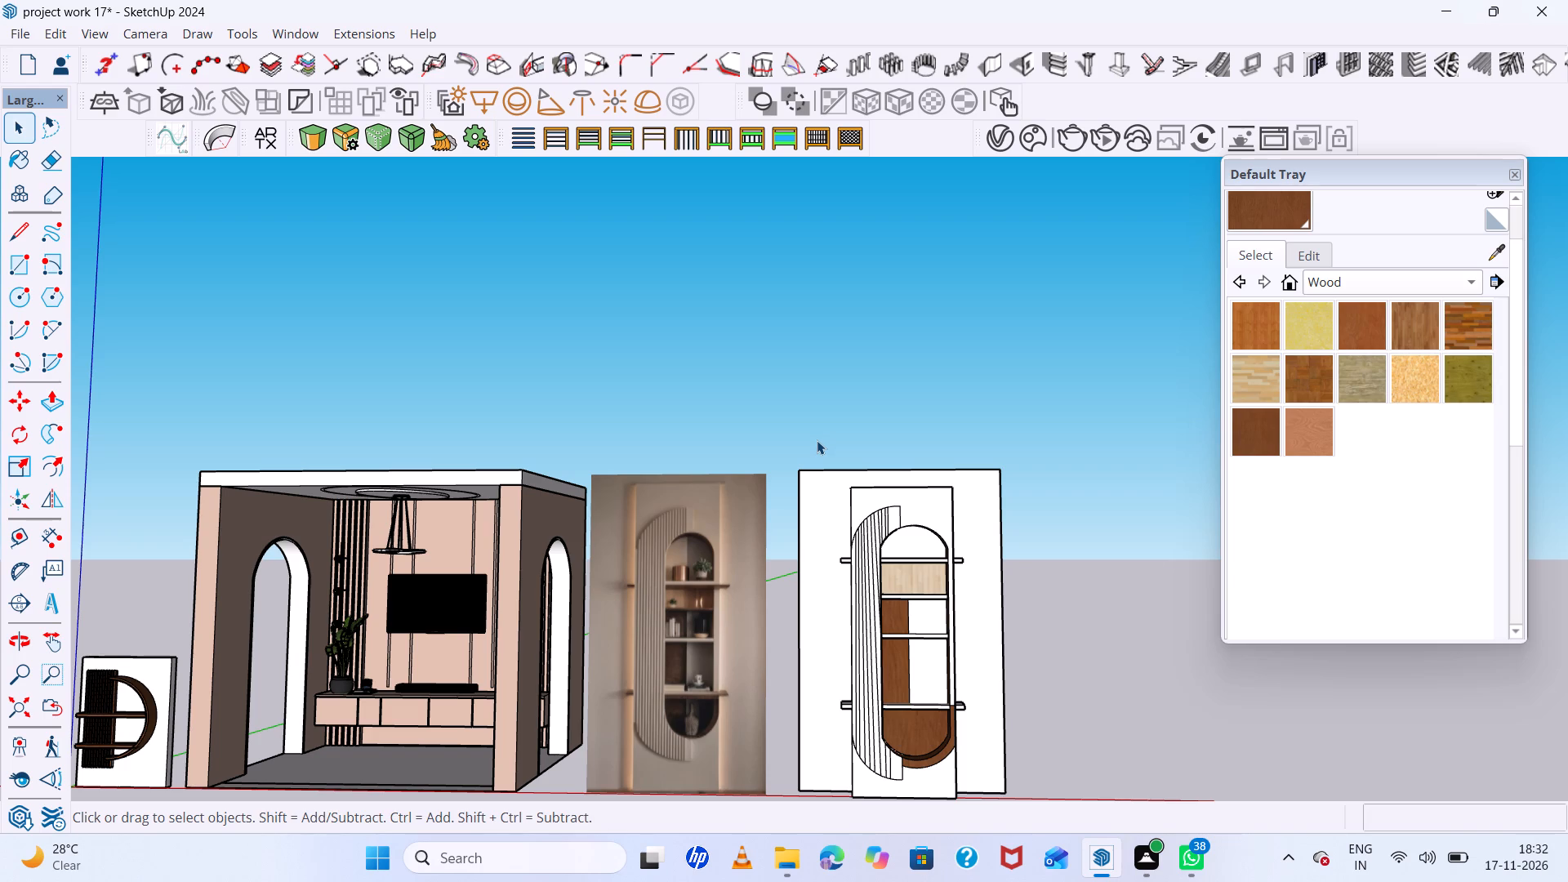
scroll(903, 555, up, 8)
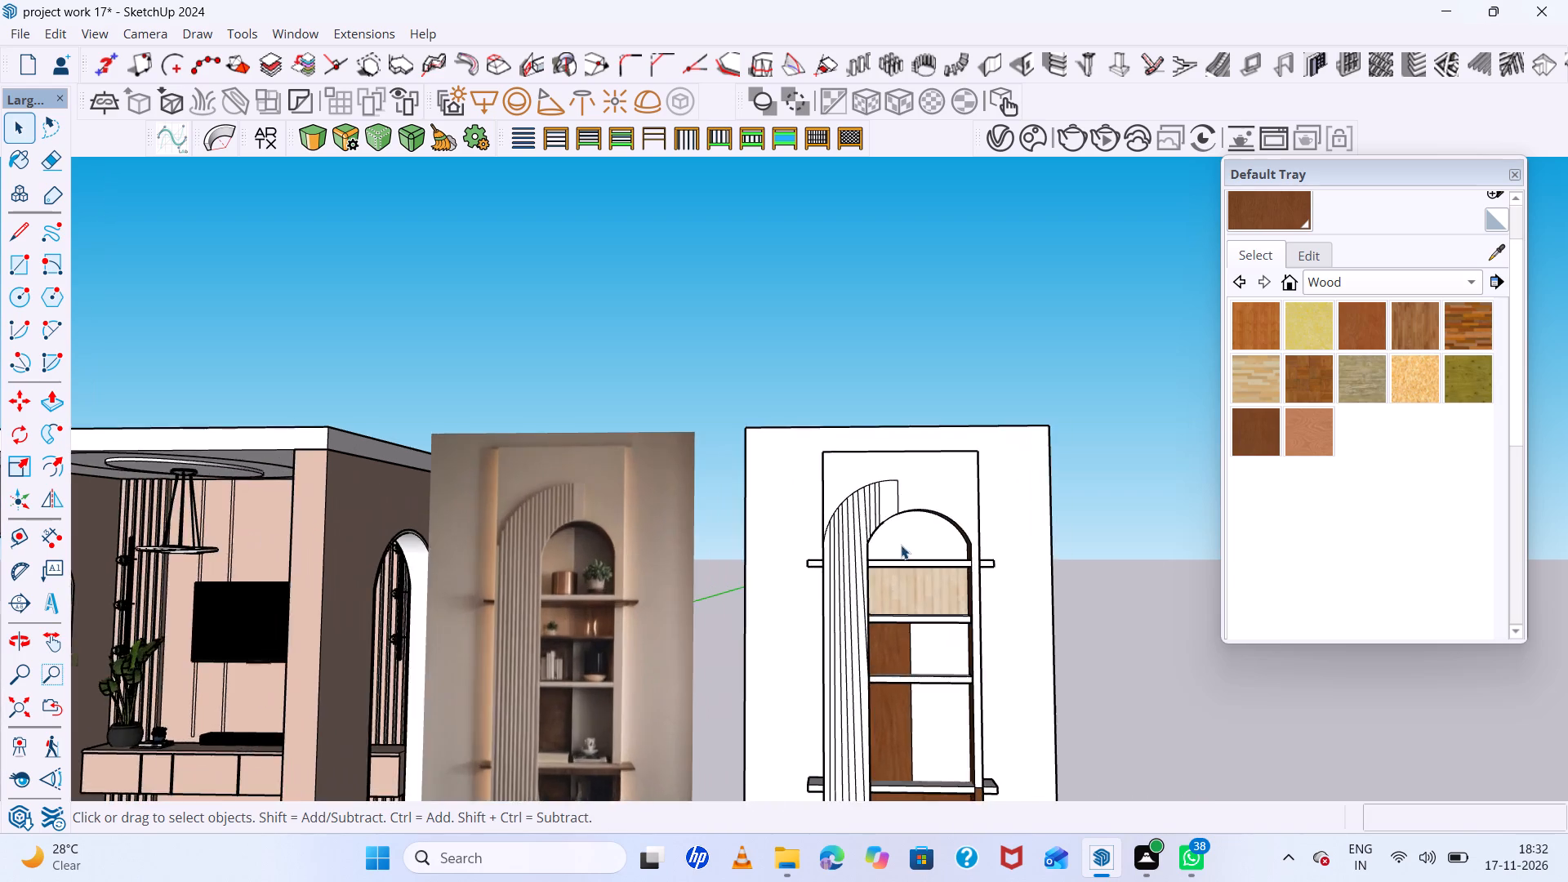
scroll(901, 545, up, 3)
middle_drag(893, 537, 797, 478)
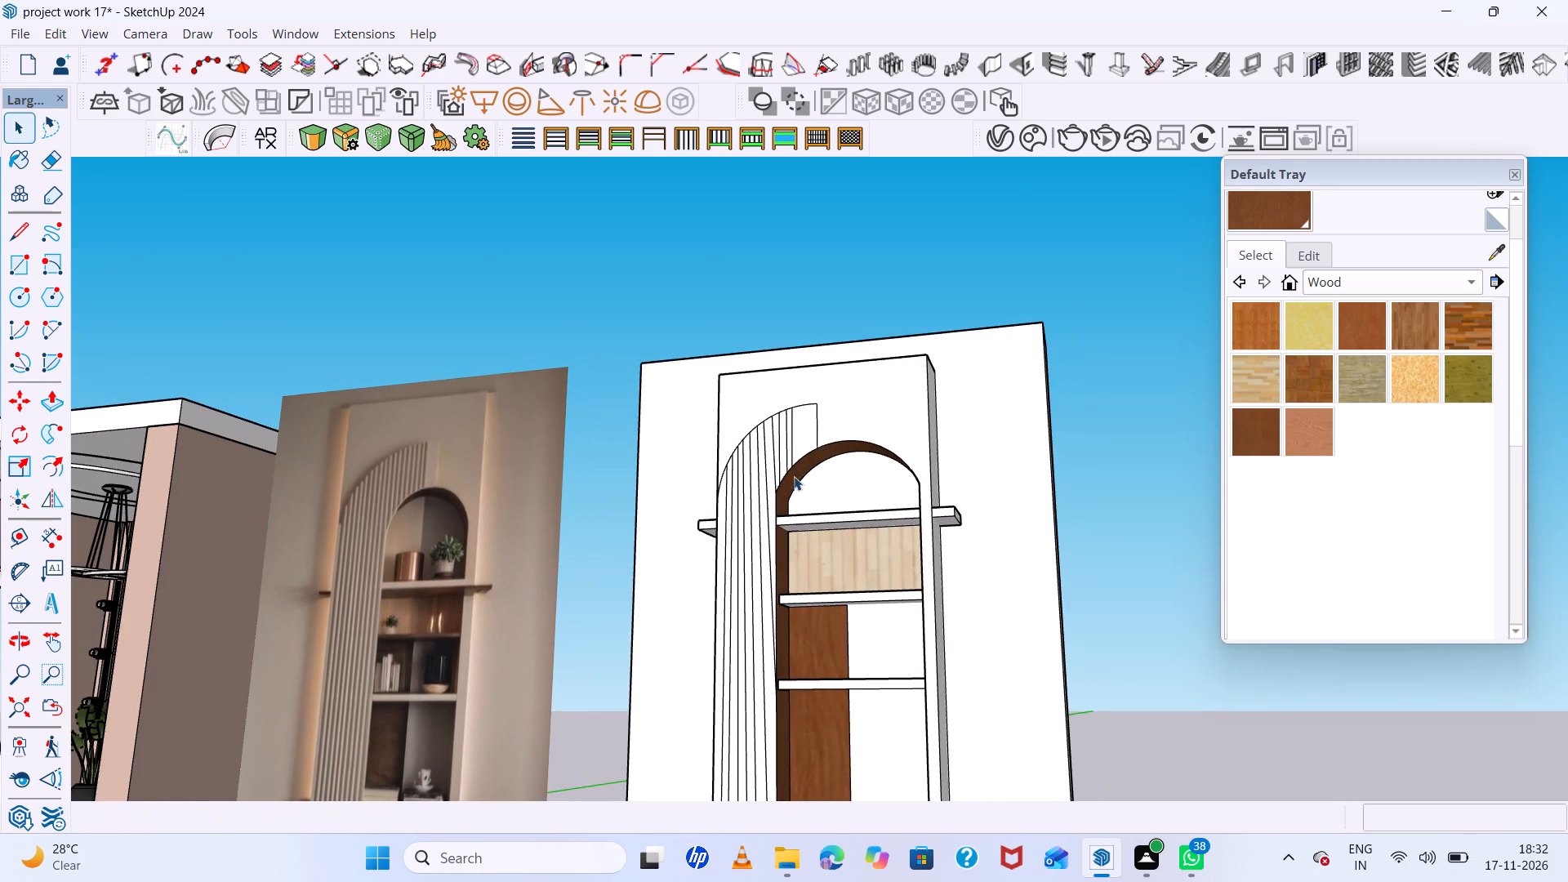
scroll(791, 472, up, 1)
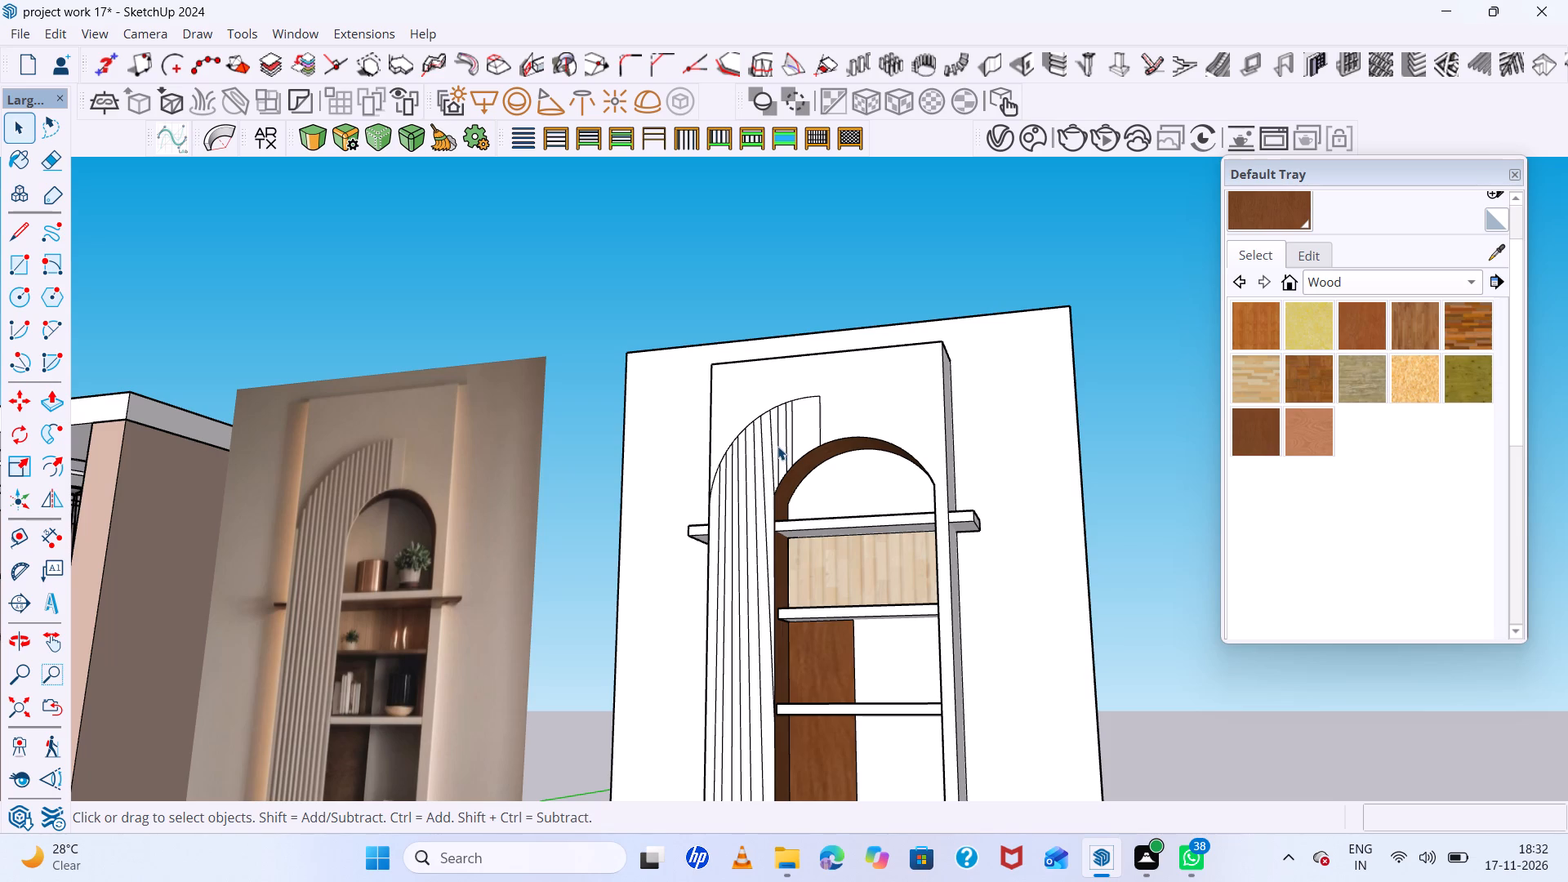
scroll(775, 443, up, 1)
scroll(769, 442, down, 6)
scroll(768, 443, up, 1)
scroll(759, 457, down, 6)
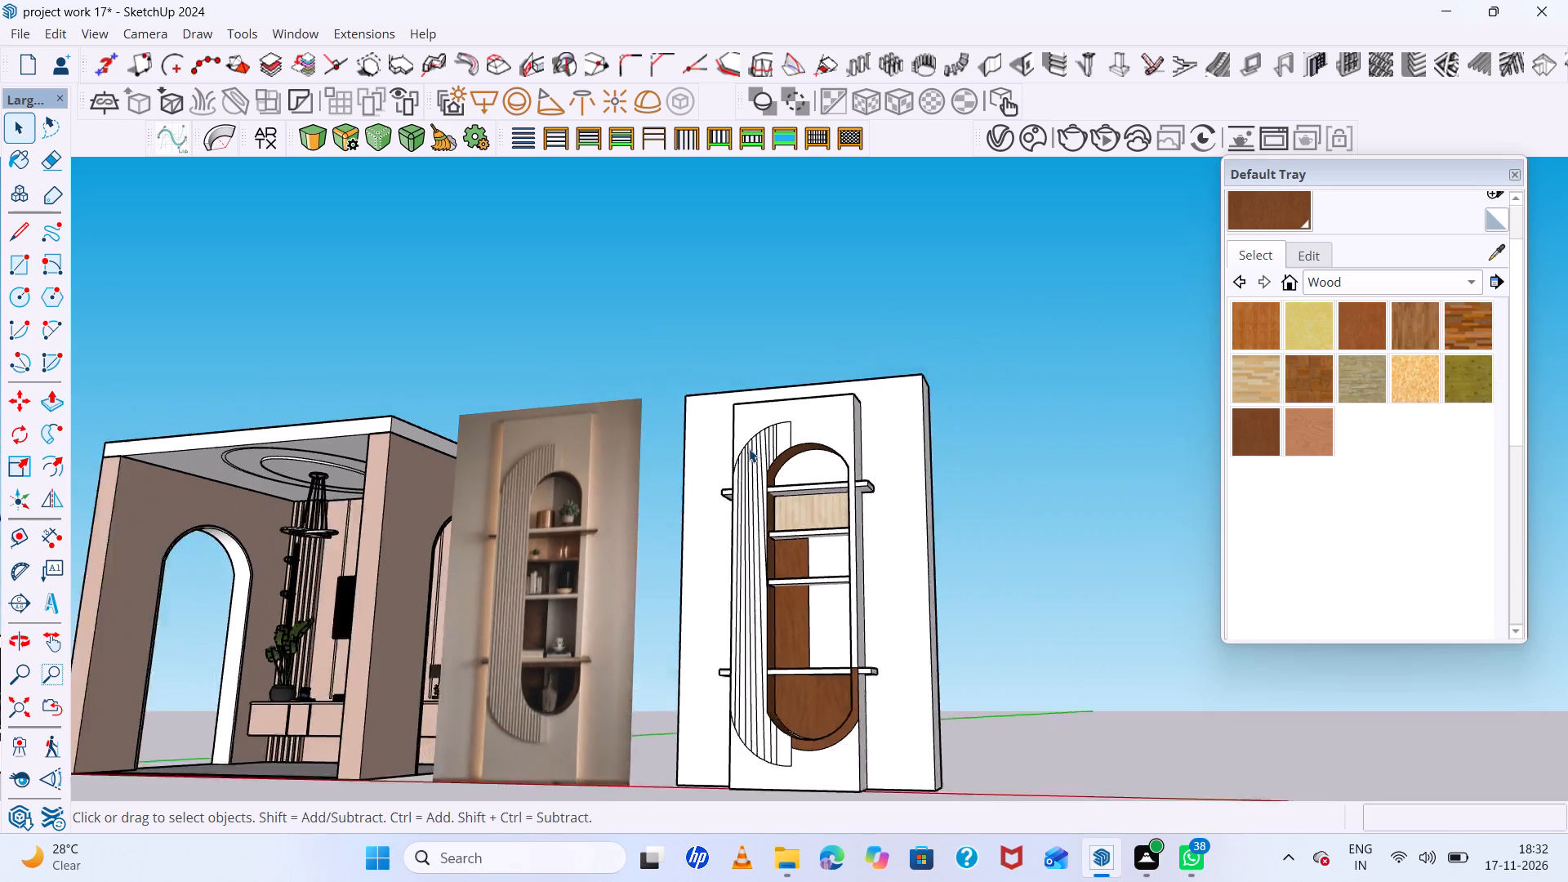
scroll(751, 443, down, 4)
middle_drag(751, 443, 813, 527)
scroll(811, 510, up, 10)
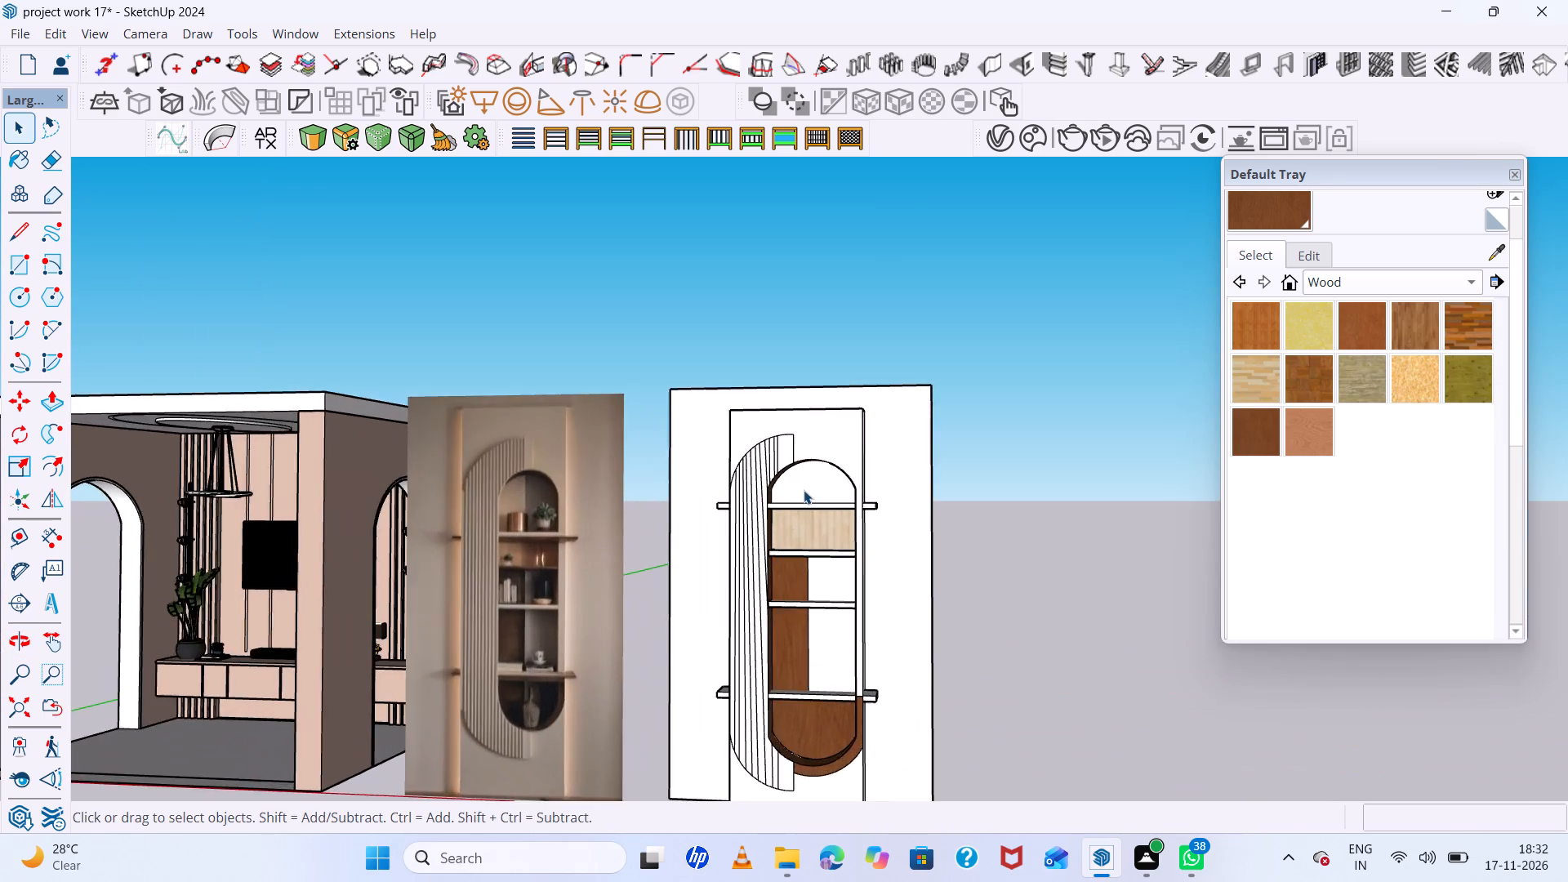
scroll(804, 490, up, 2)
scroll(800, 481, down, 5)
middle_drag(800, 481, 804, 452)
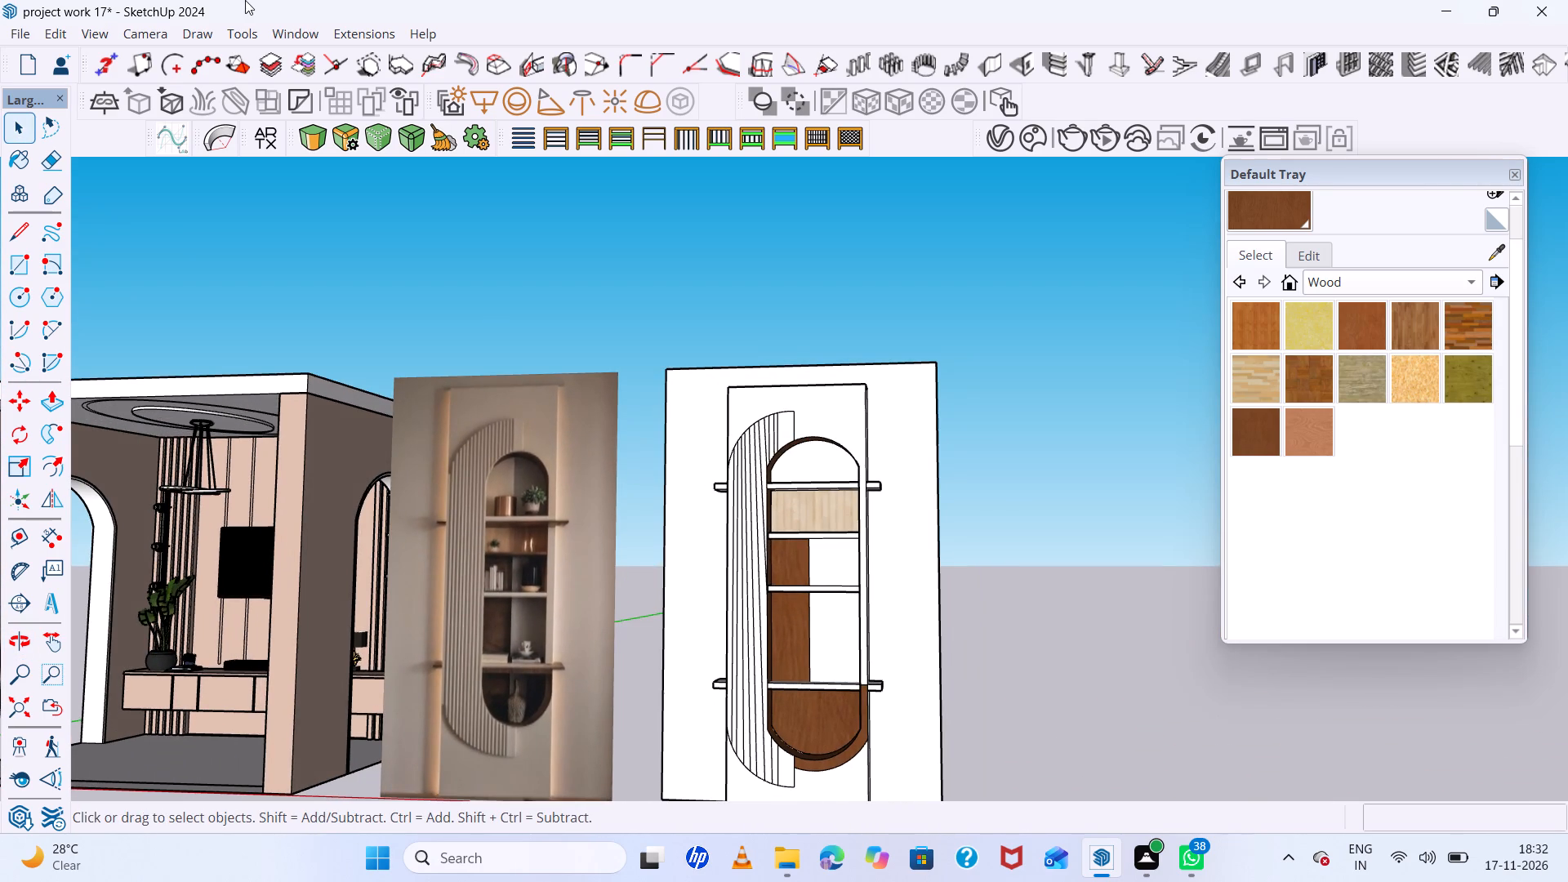
Search the 3D Warehouse for "pot plants".
click(273, 30)
click(409, 237)
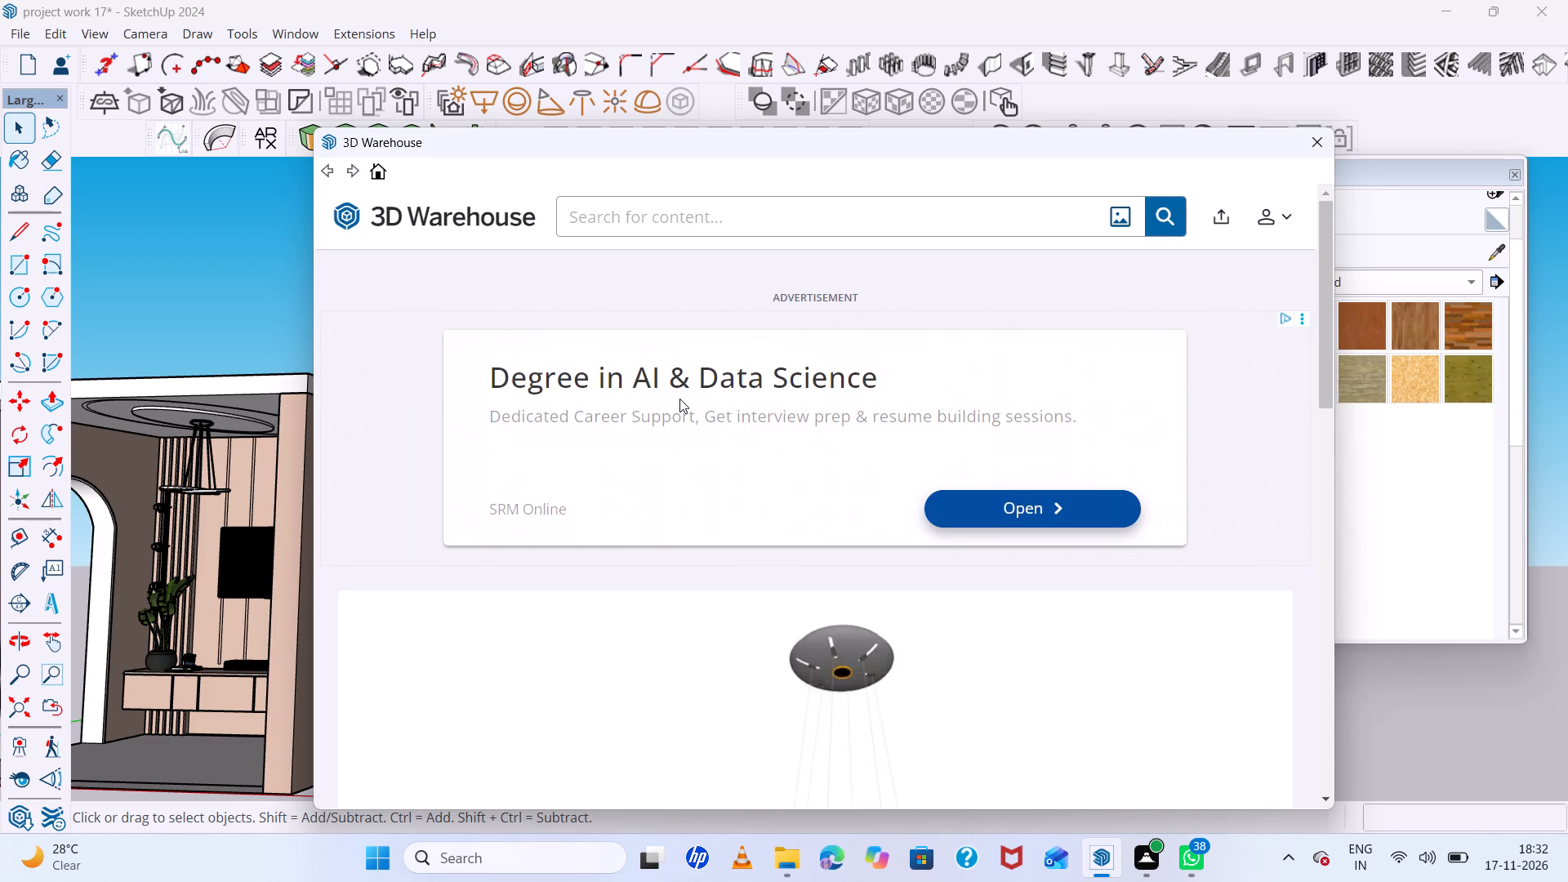
click(698, 218)
text(pot plants)
key(Return)
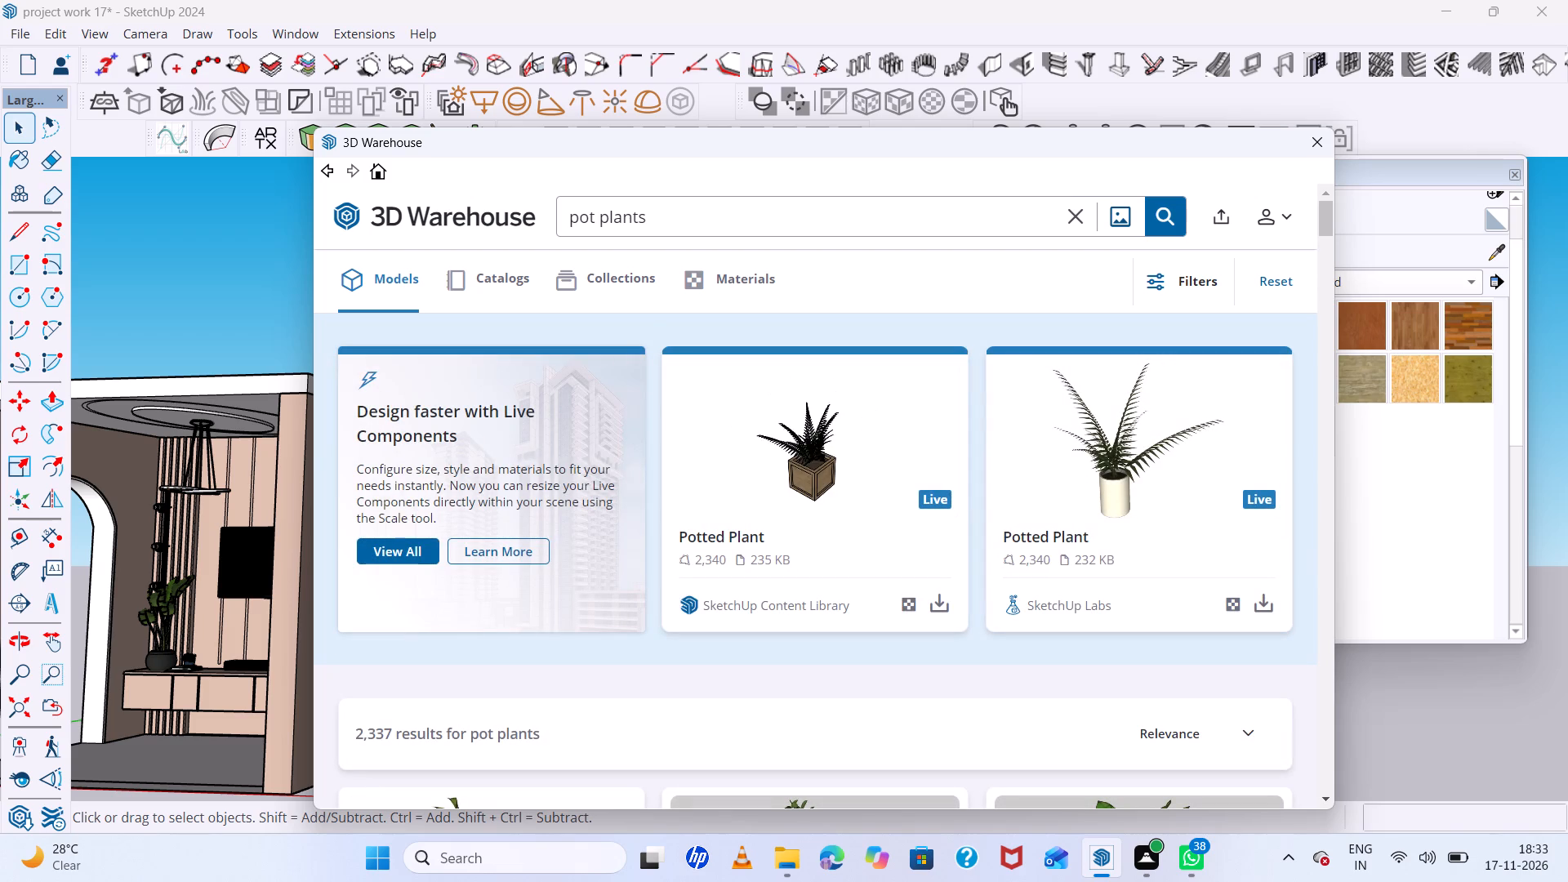
Browse the potted plant models for a small plant suited to the niche's shelf.
scroll(885, 574, down, 8)
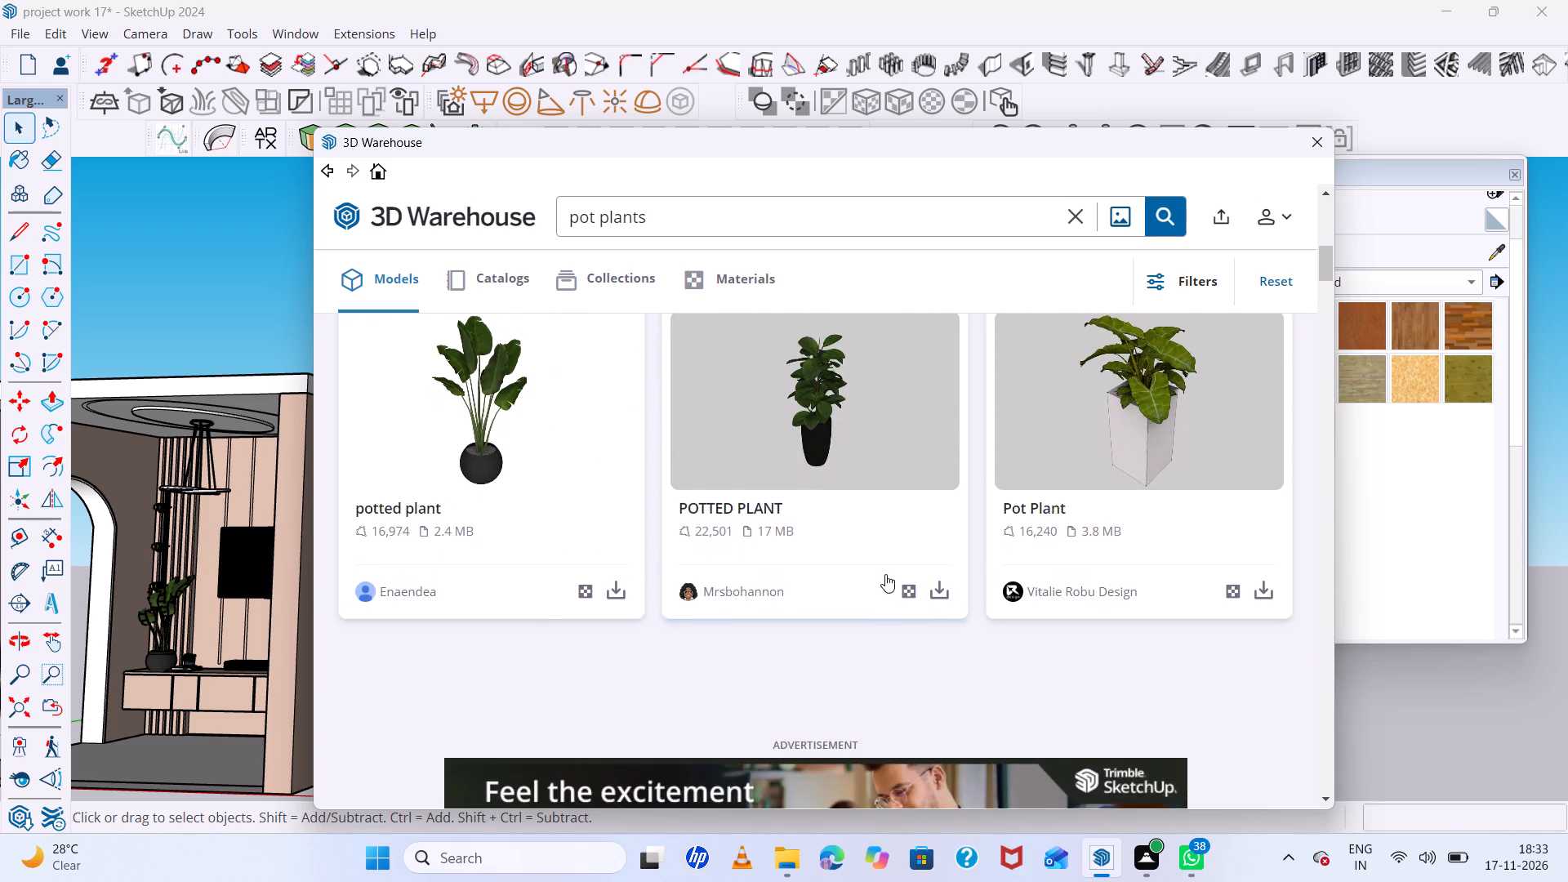
scroll(885, 574, up, 2)
scroll(885, 574, down, 7)
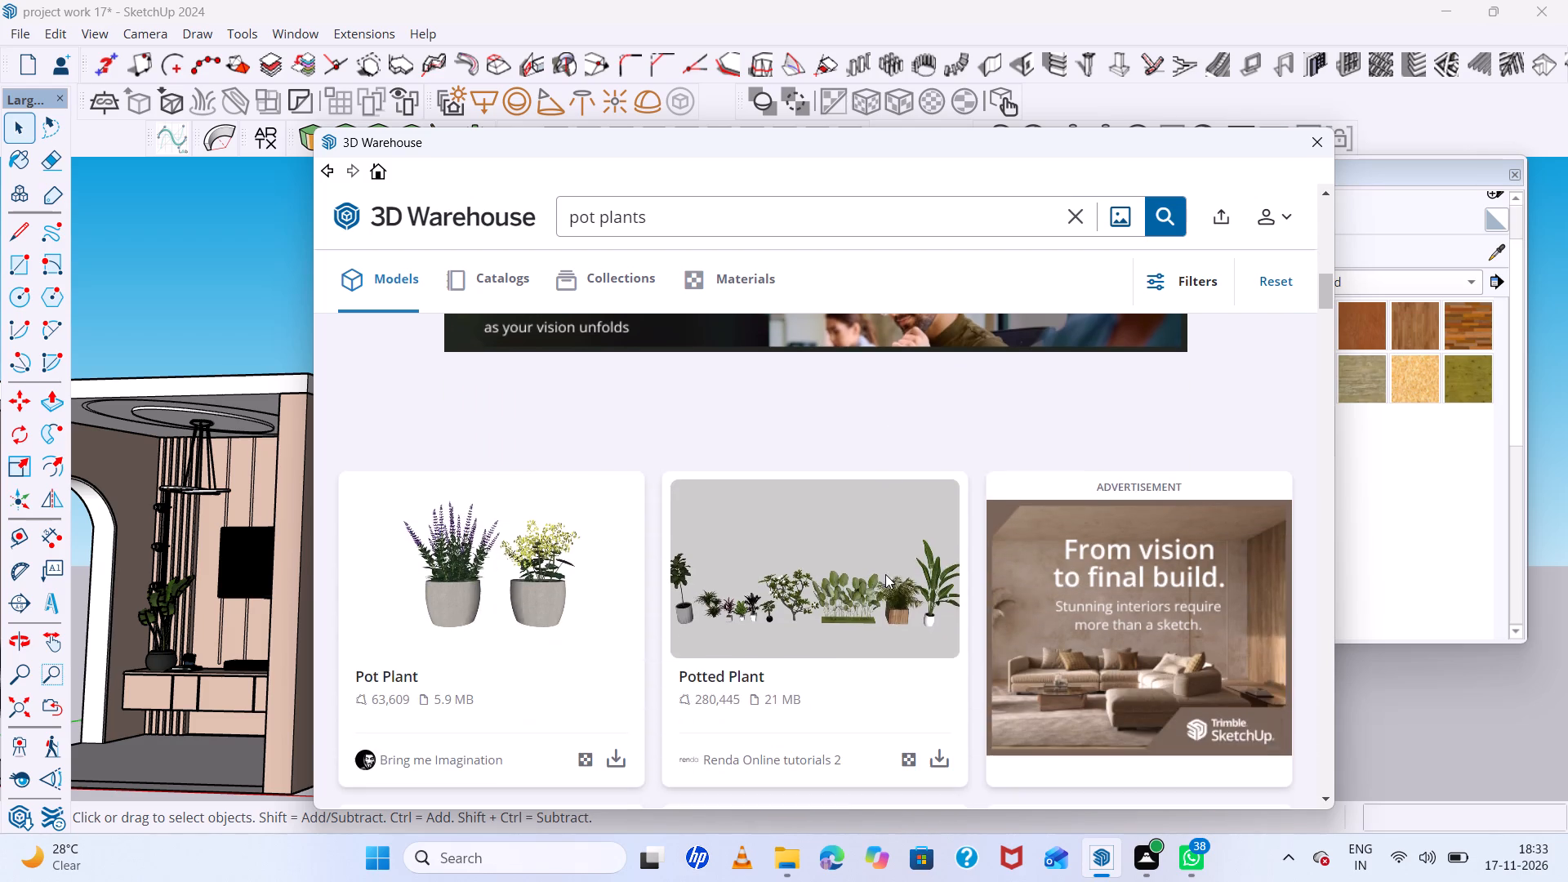
scroll(885, 574, down, 4)
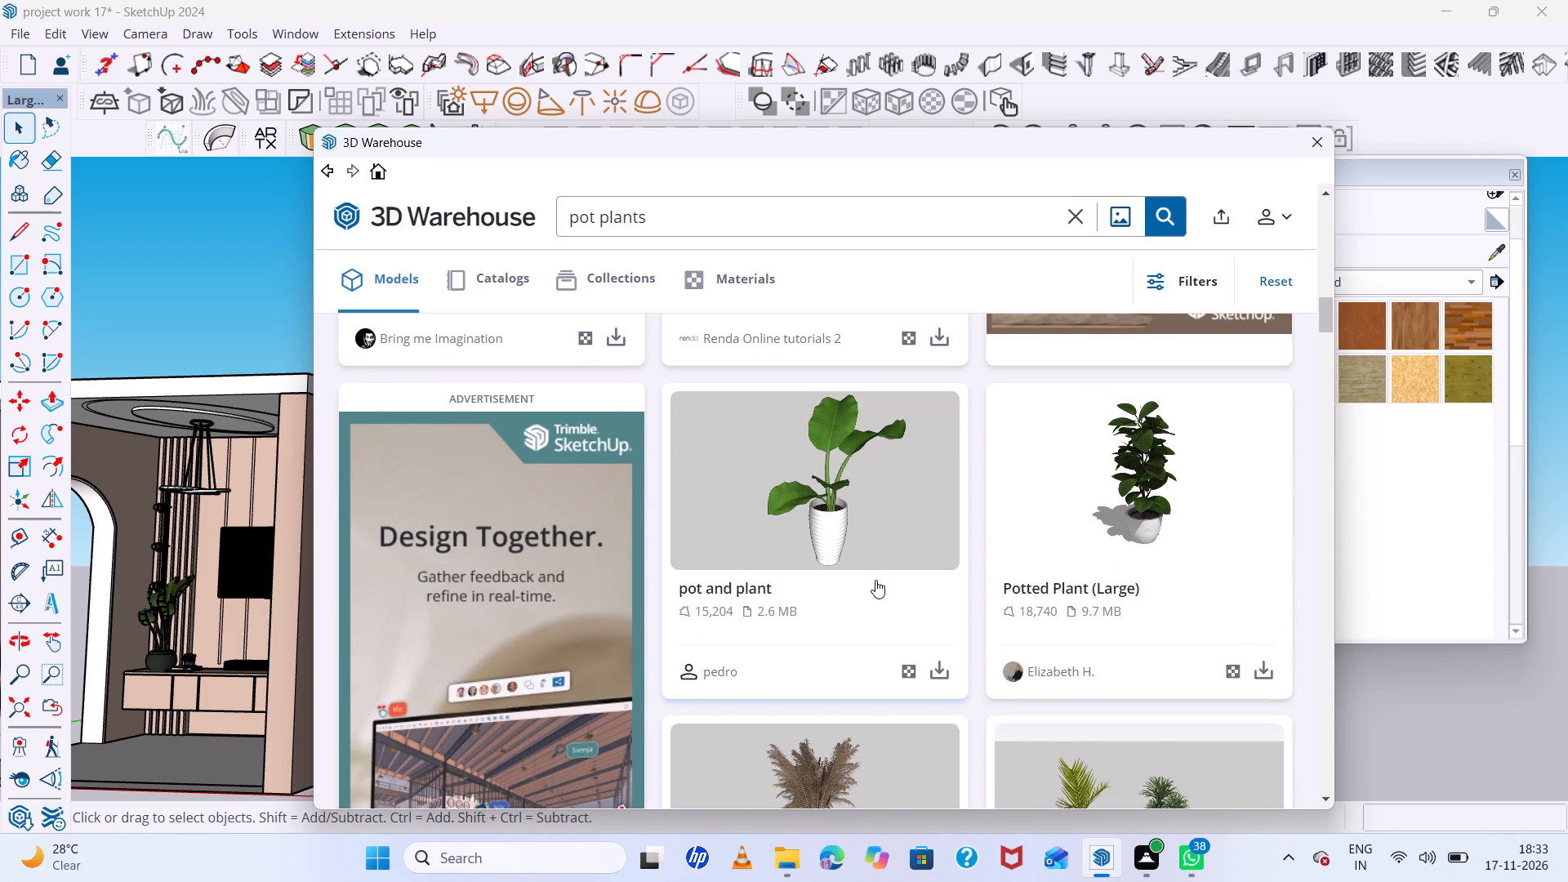
scroll(875, 580, down, 6)
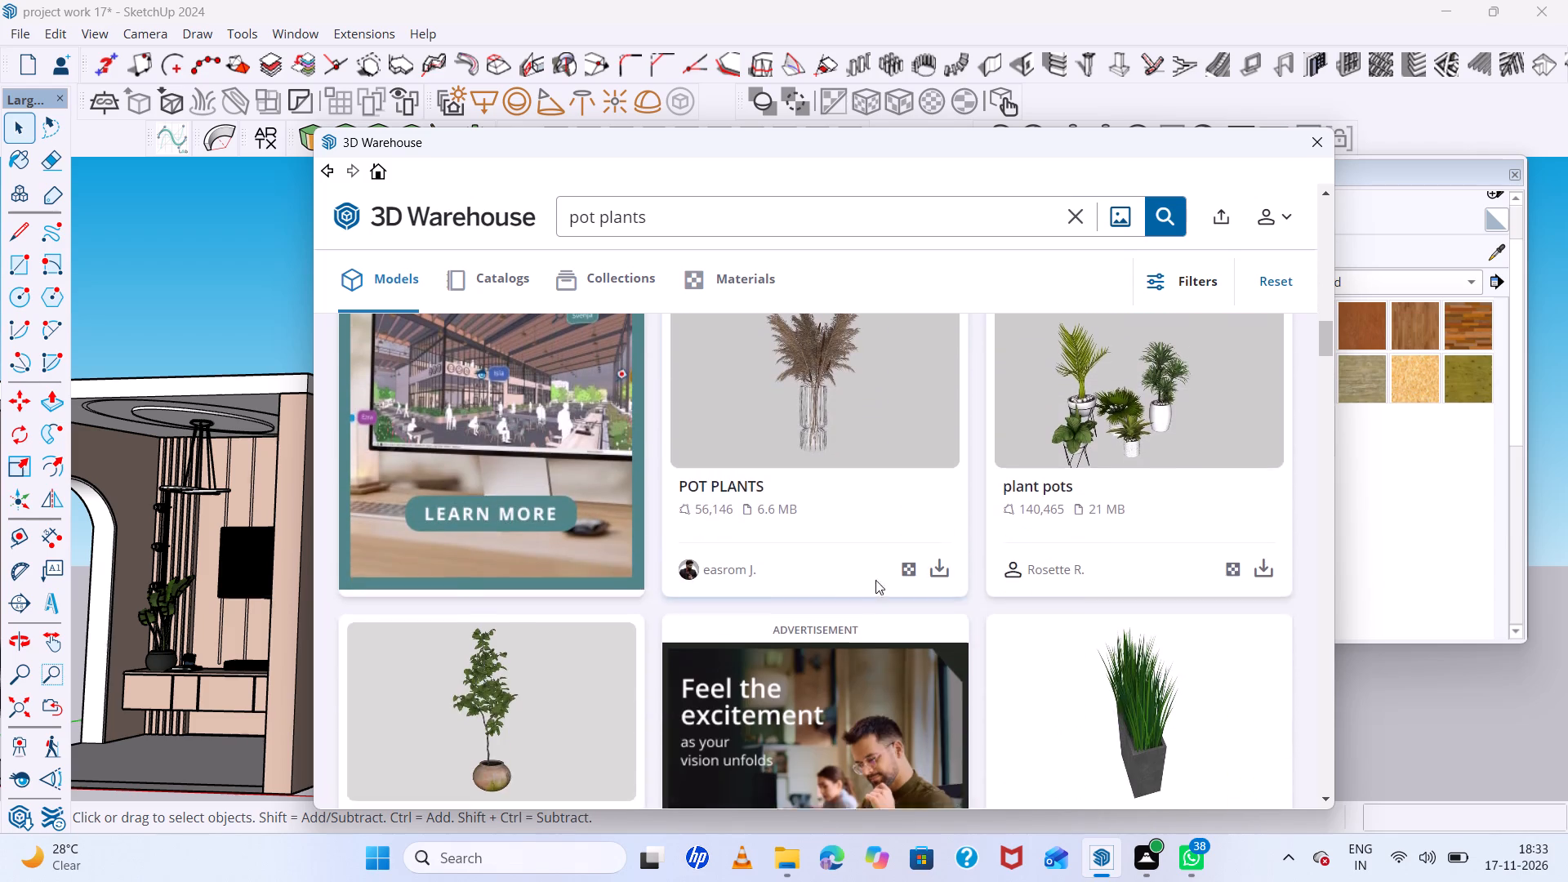
scroll(875, 580, up, 1)
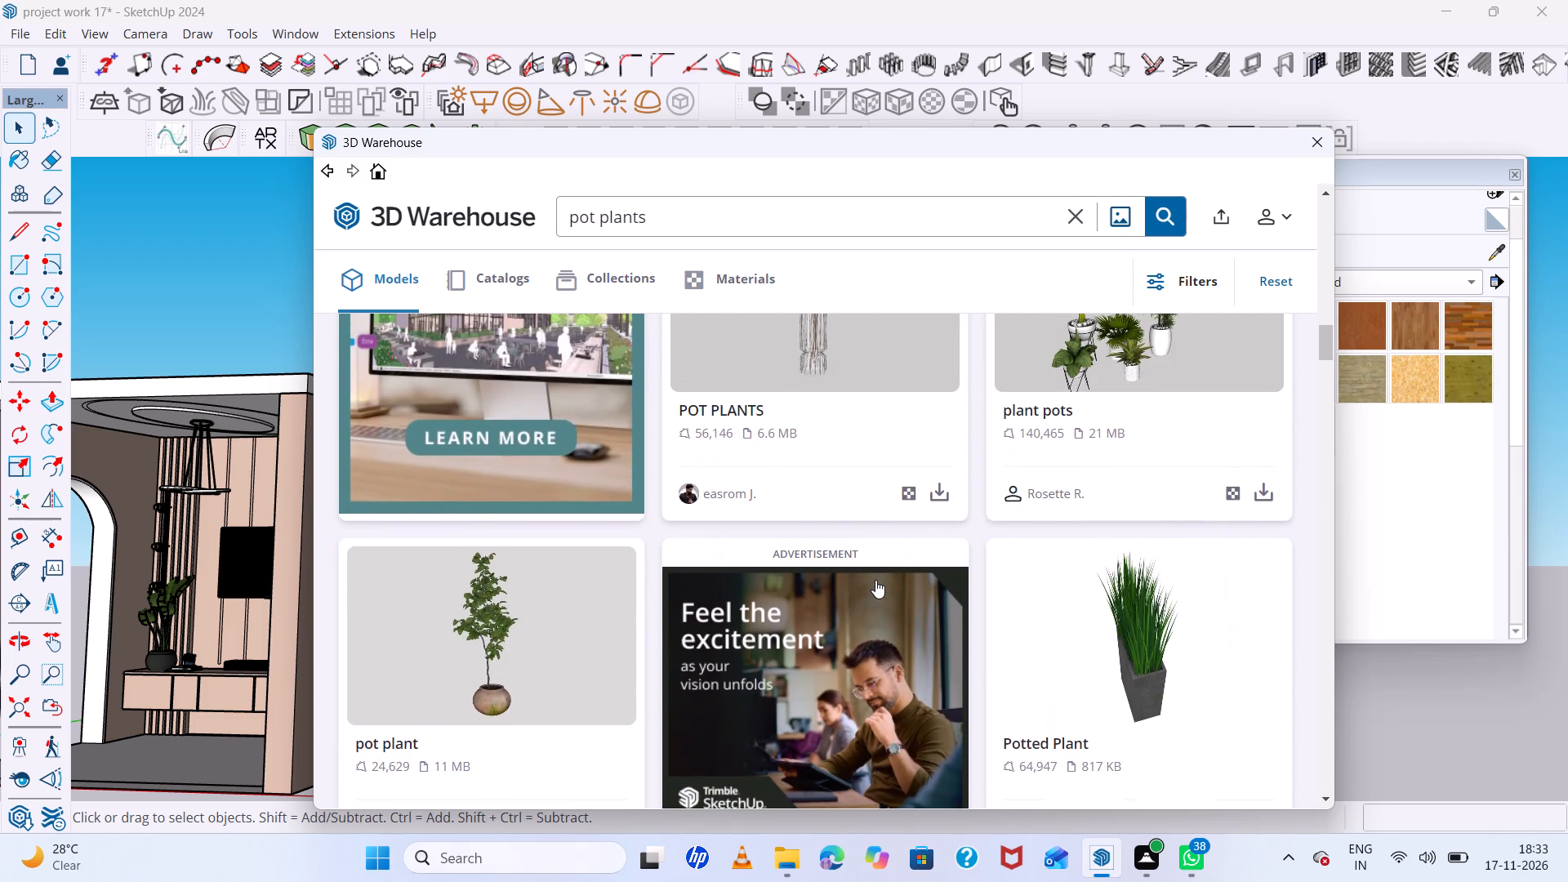
scroll(875, 580, down, 3)
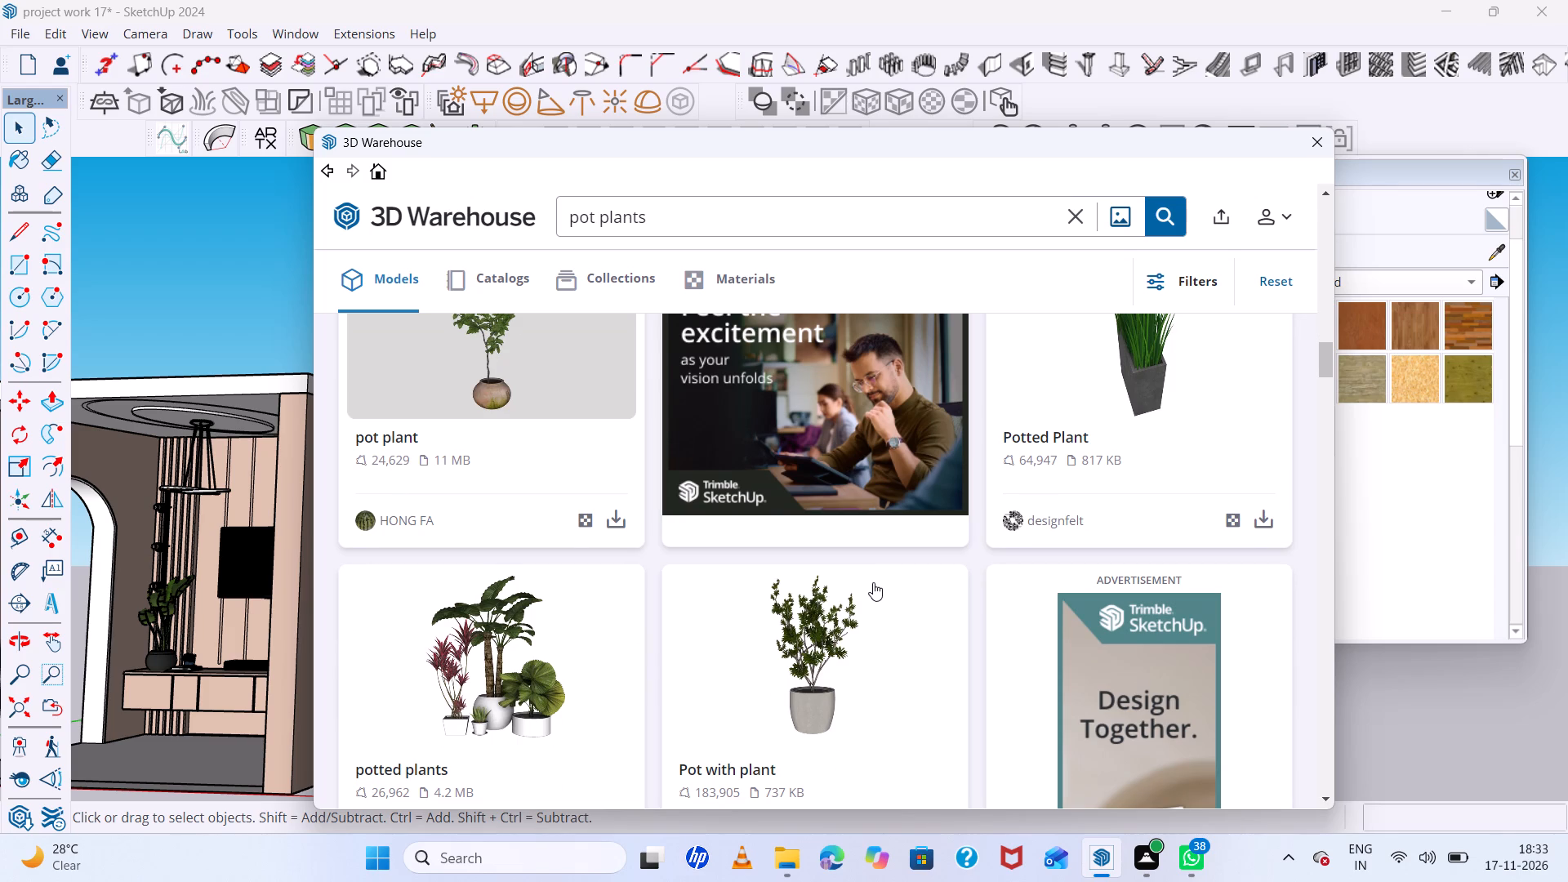
scroll(870, 586, down, 6)
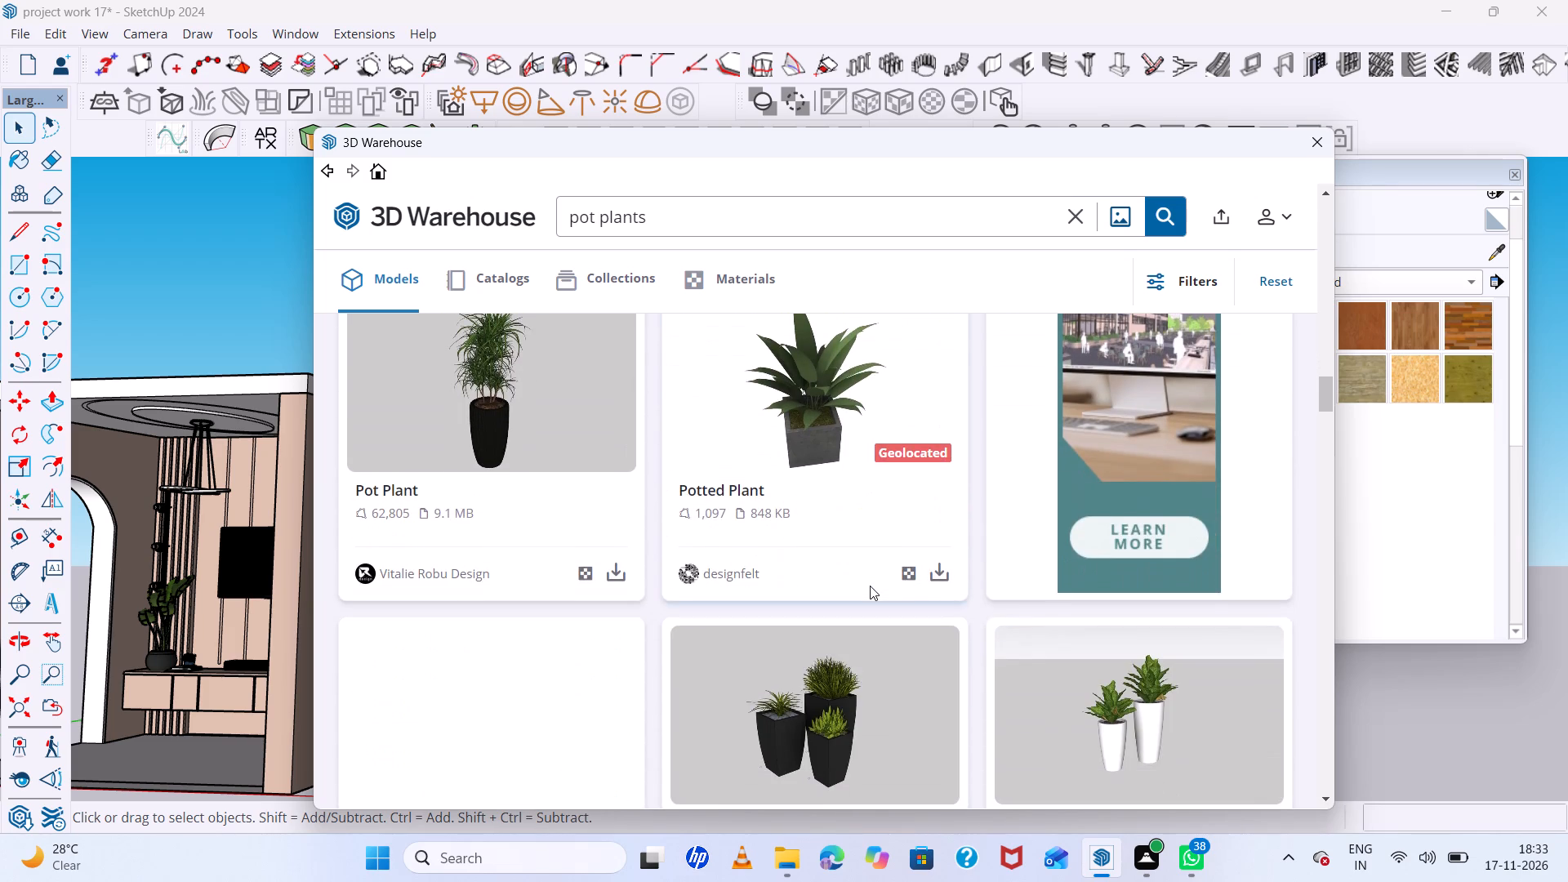
scroll(870, 586, down, 7)
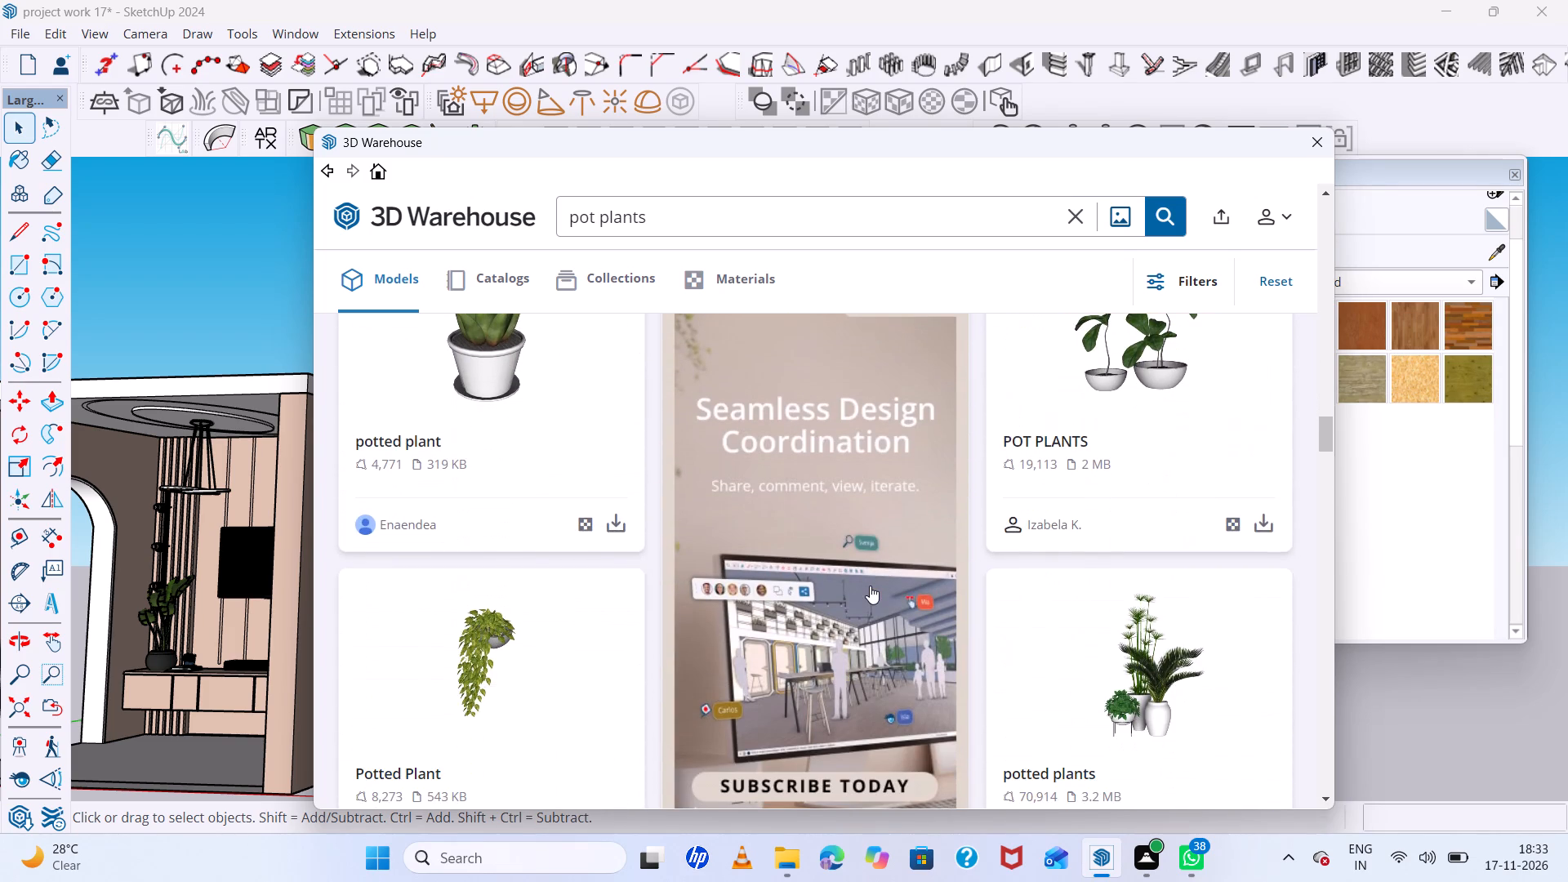
scroll(870, 586, down, 5)
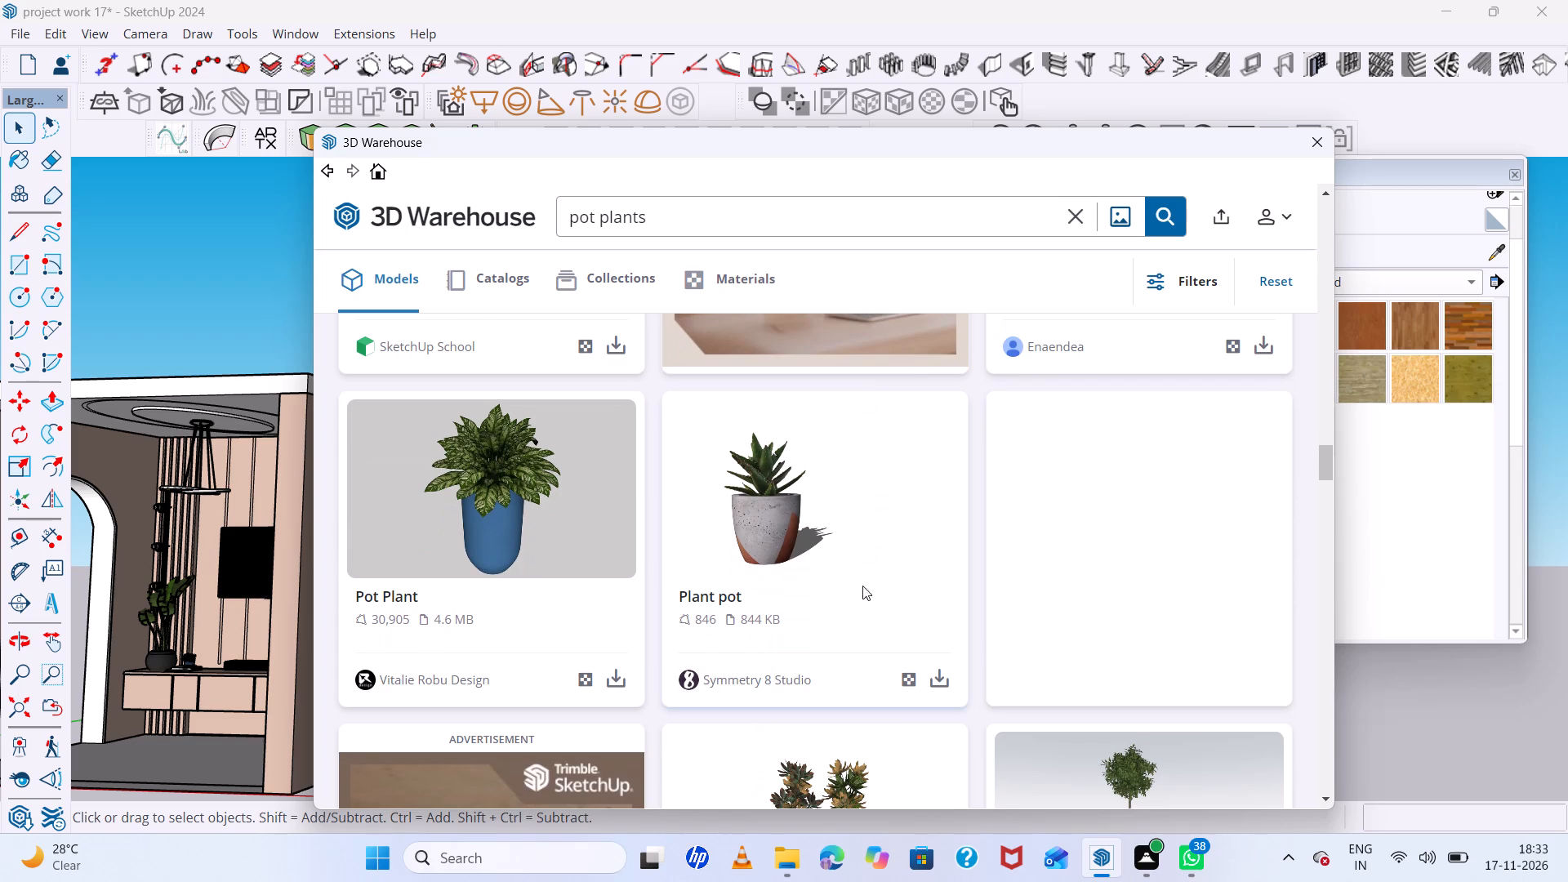
scroll(822, 581, down, 2)
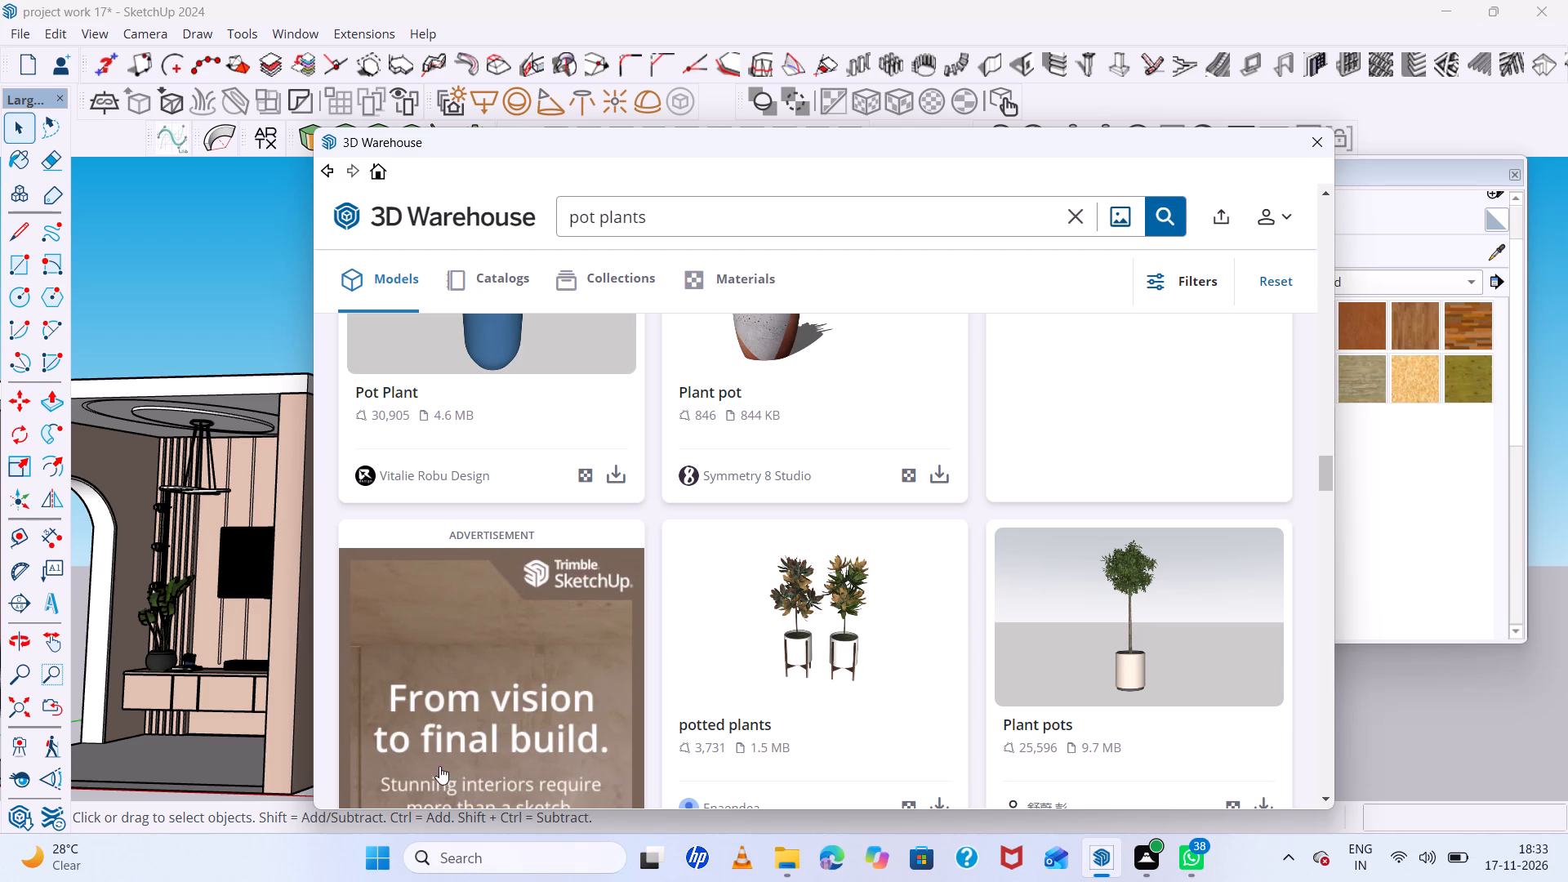
scroll(684, 608, down, 2)
scroll(684, 608, up, 4)
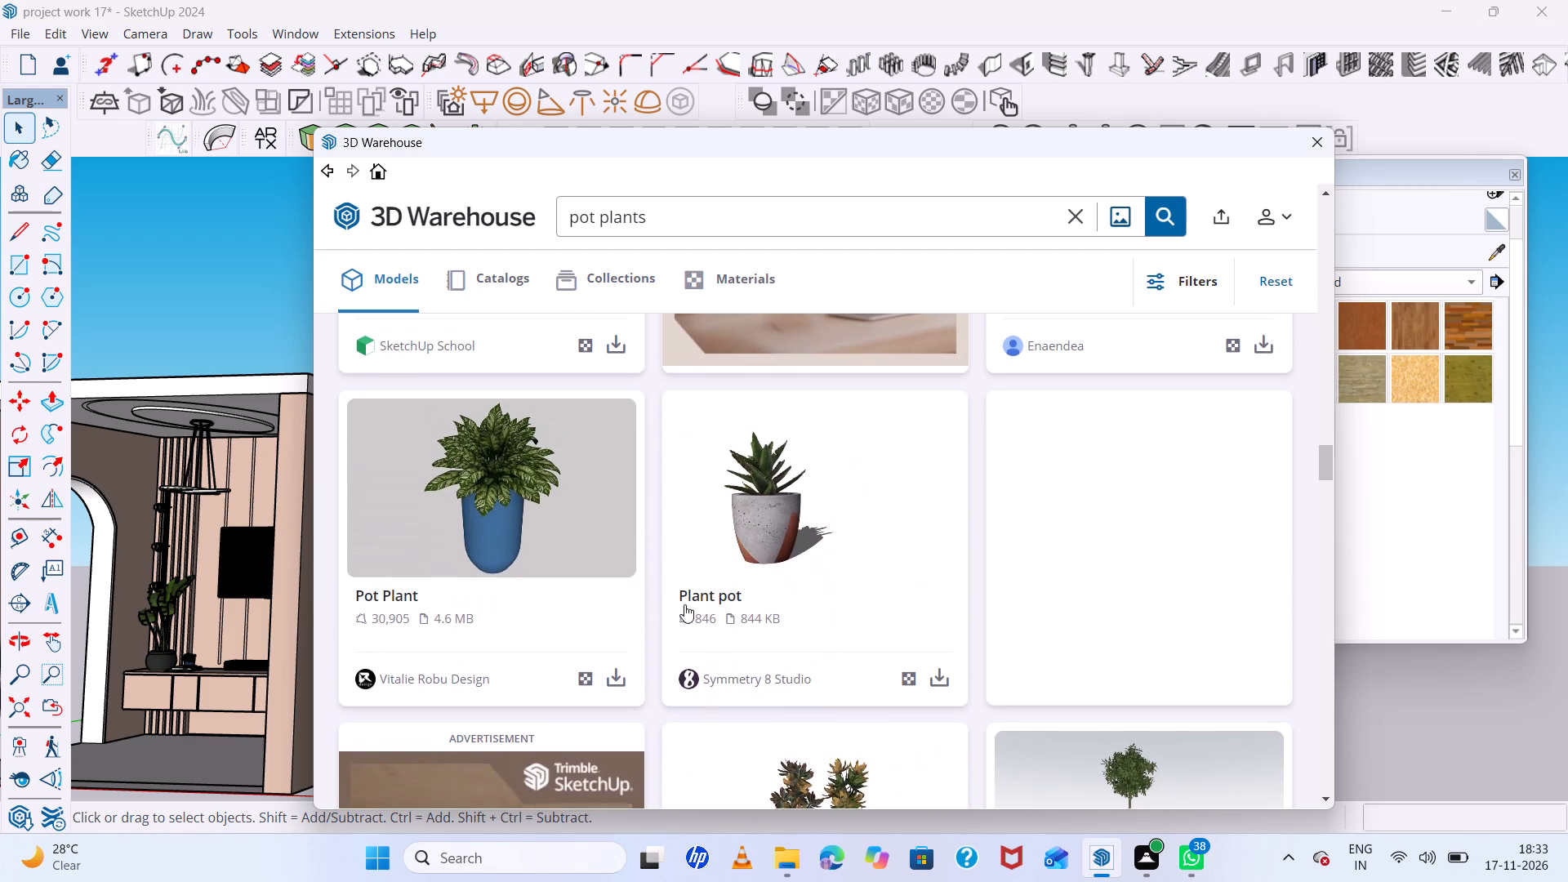
Download the Plant pot model by Symmetry 8 Studio into the project and place it on the niche's top shelf under the arch.
click(768, 550)
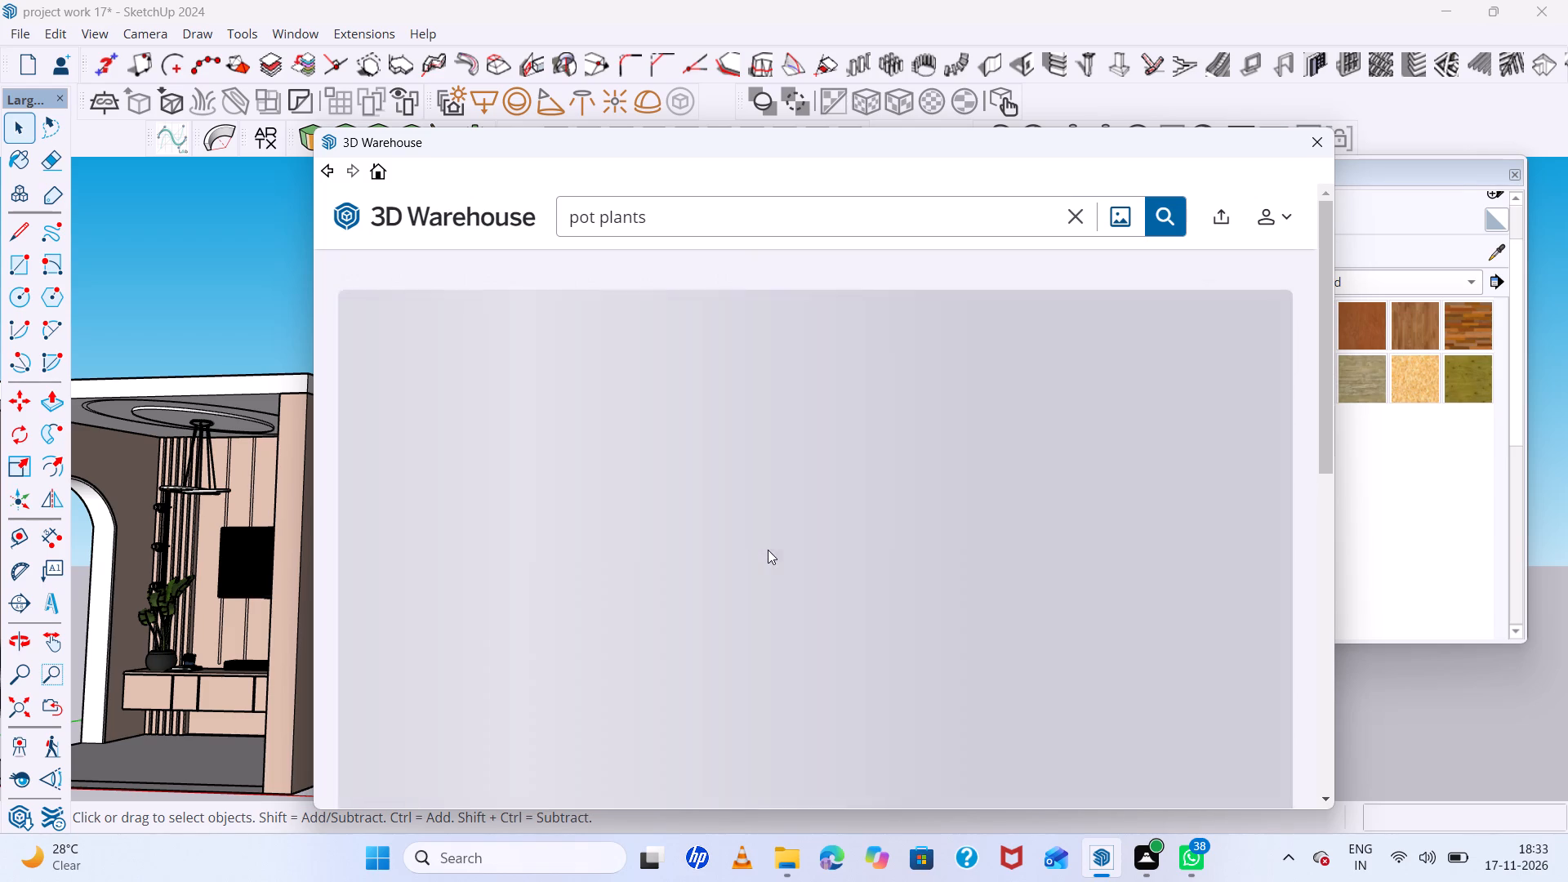
scroll(881, 596, down, 7)
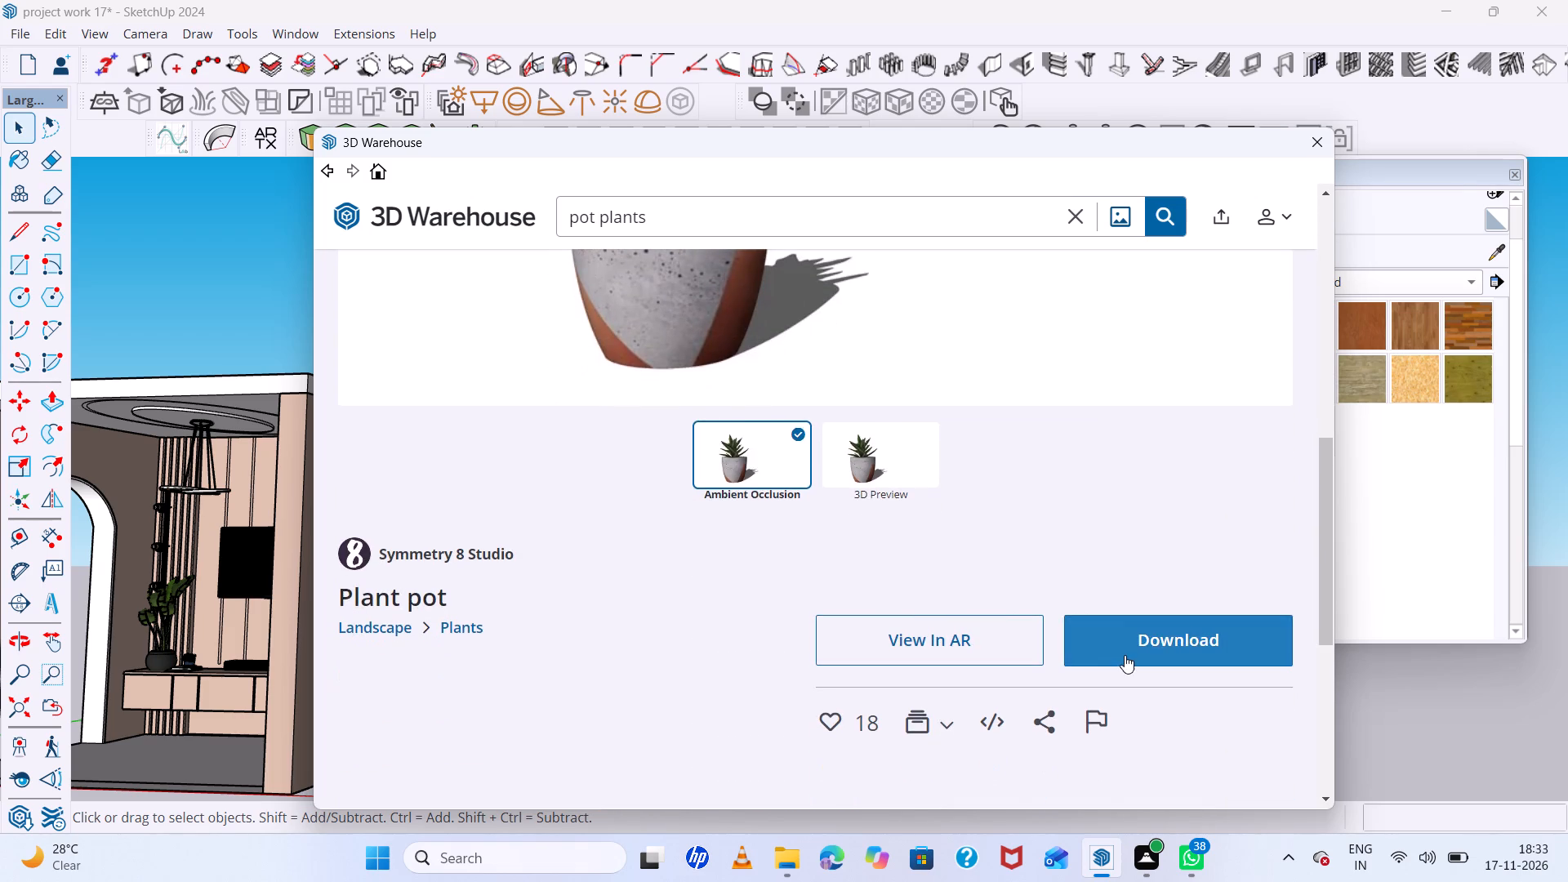
click(1125, 655)
click(762, 490)
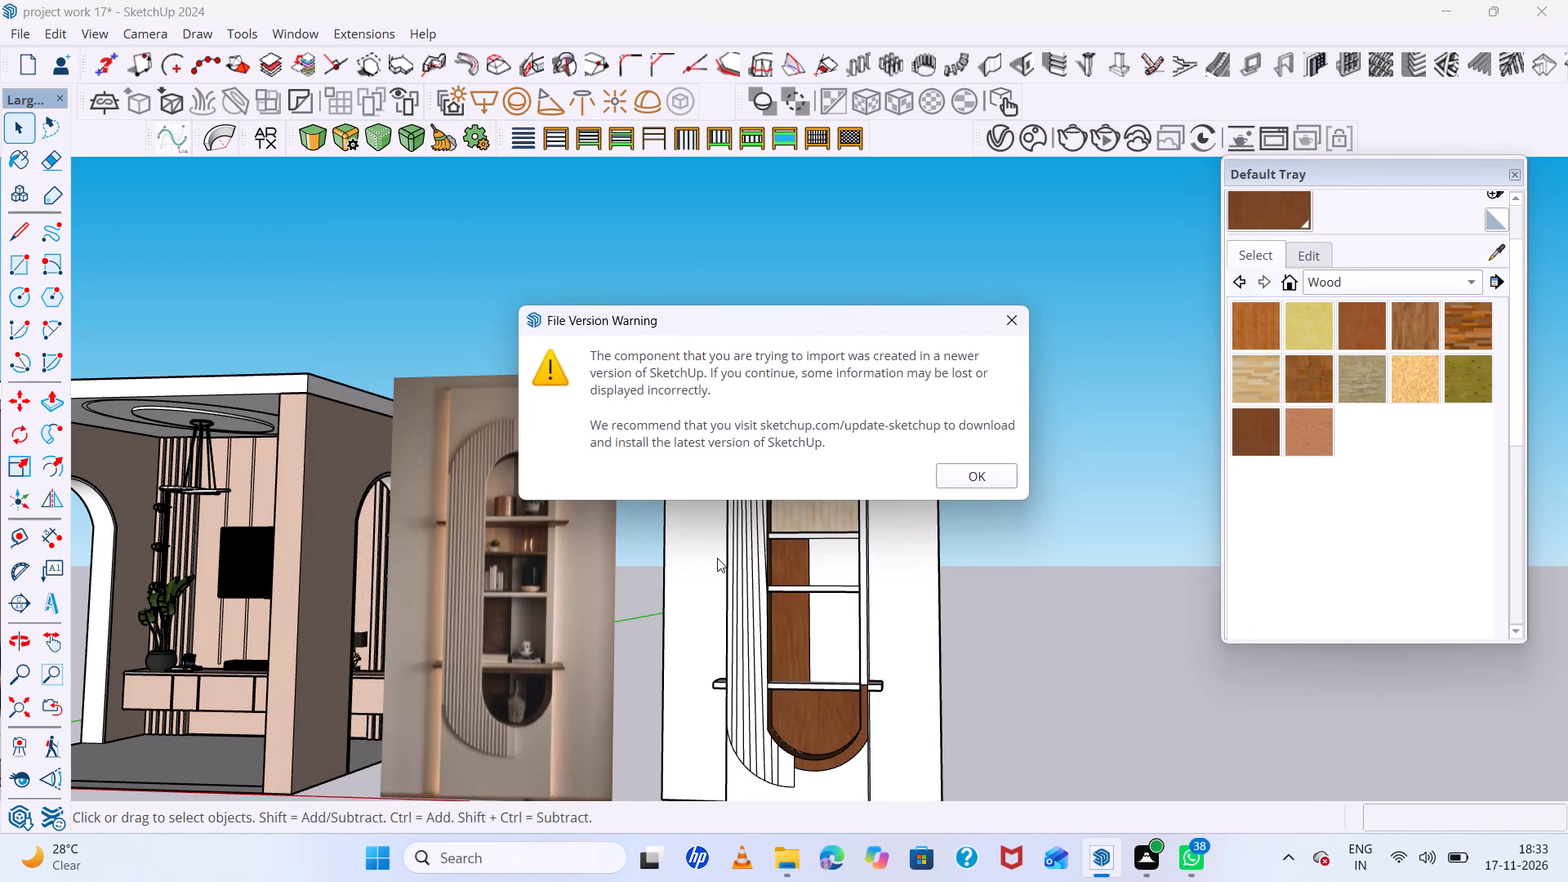
click(978, 483)
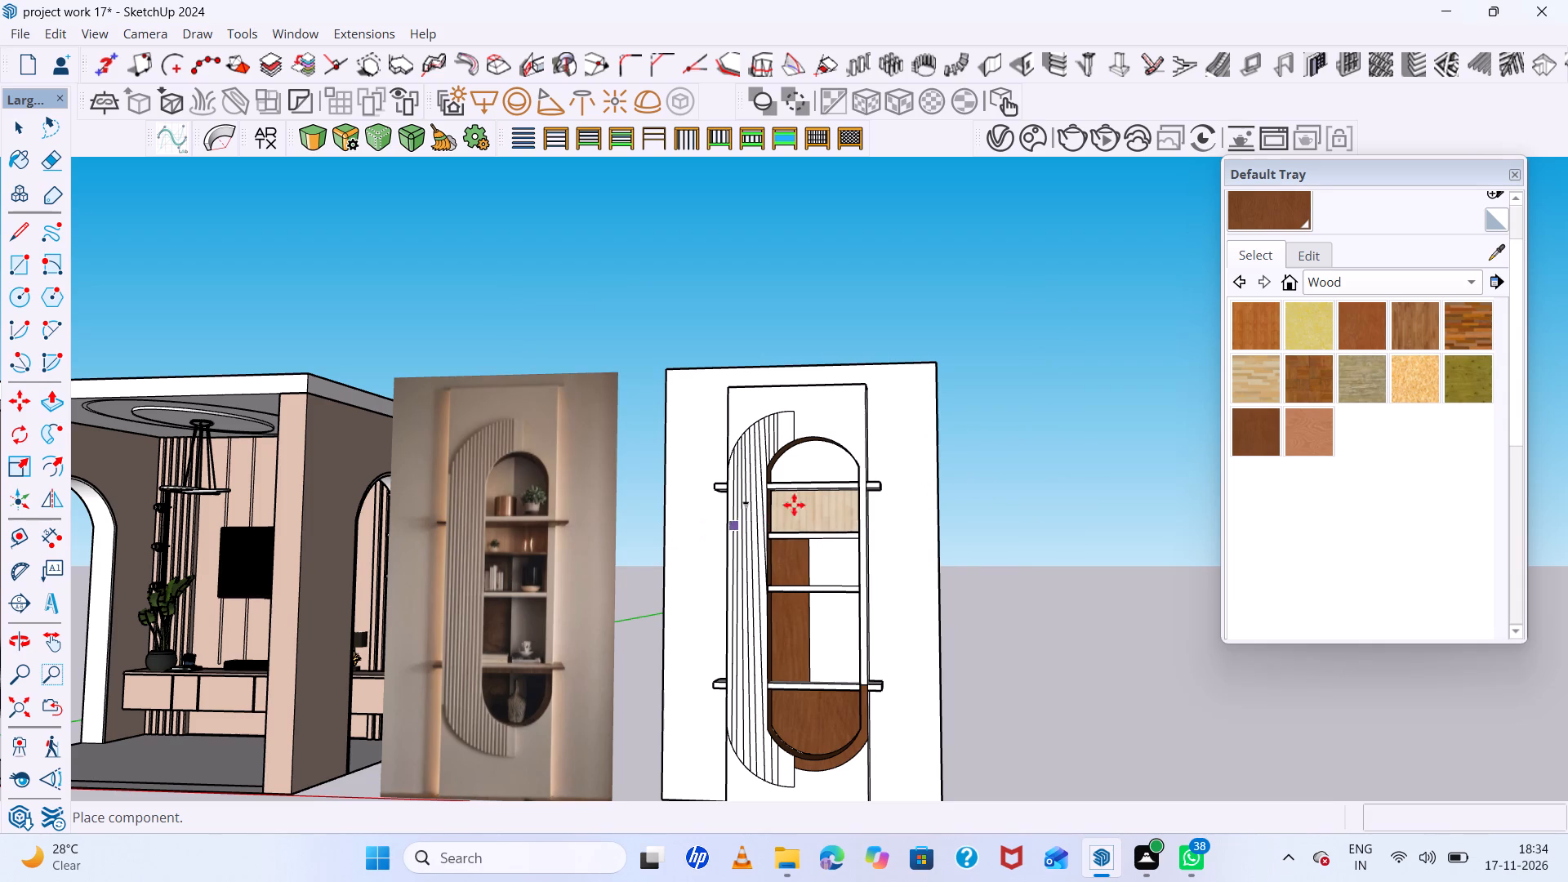
scroll(822, 476, up, 6)
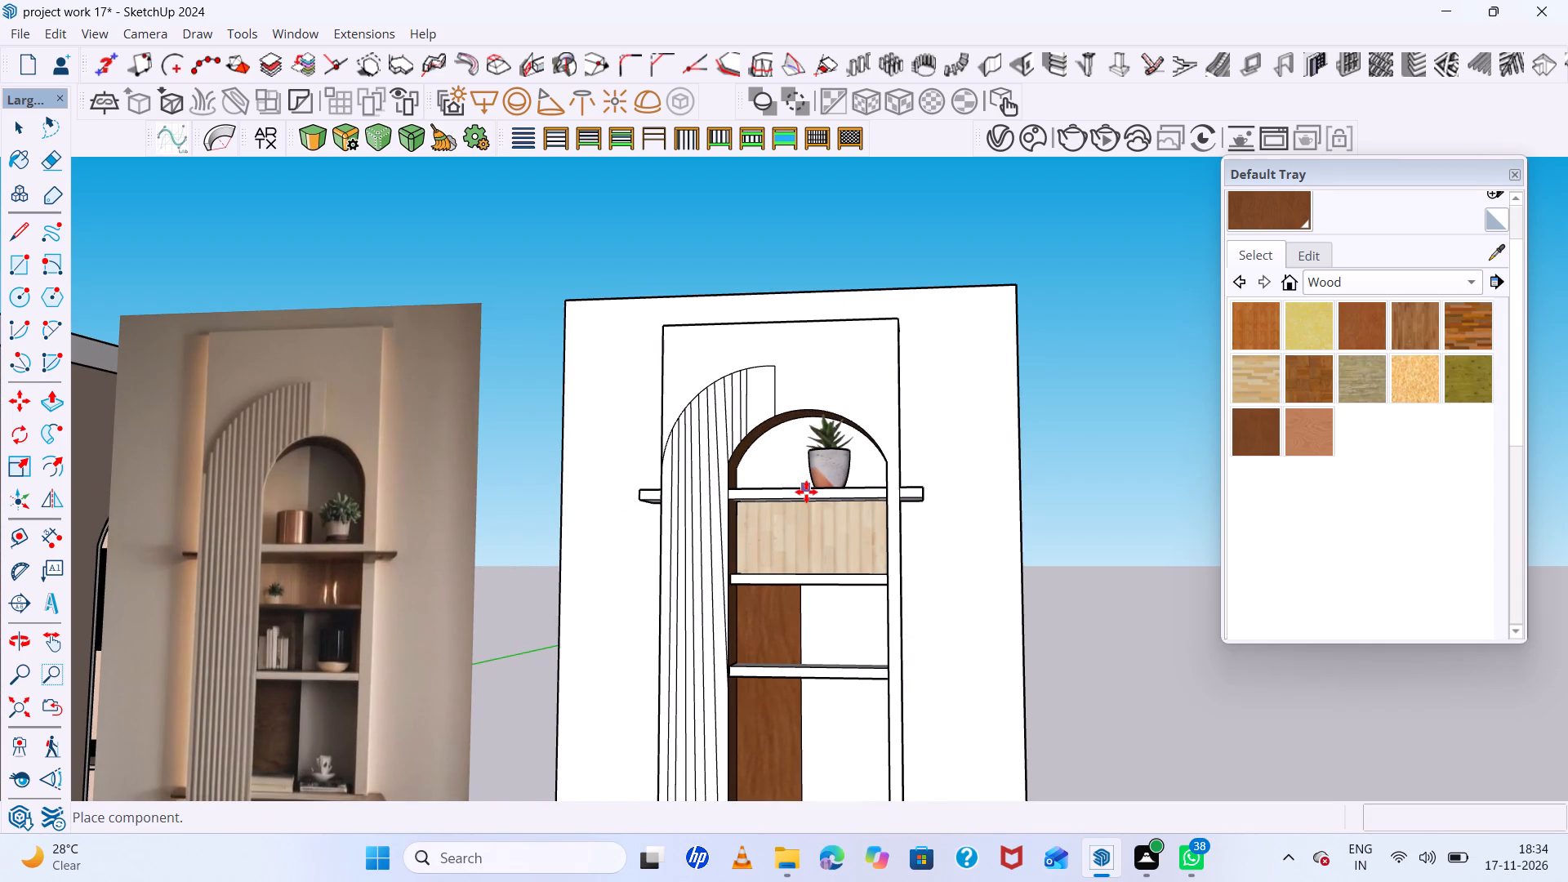
click(806, 492)
Check how the plant pot sits on the top shelf and compare the shelf decor and lighting with the reference photo.
scroll(757, 502, down, 4)
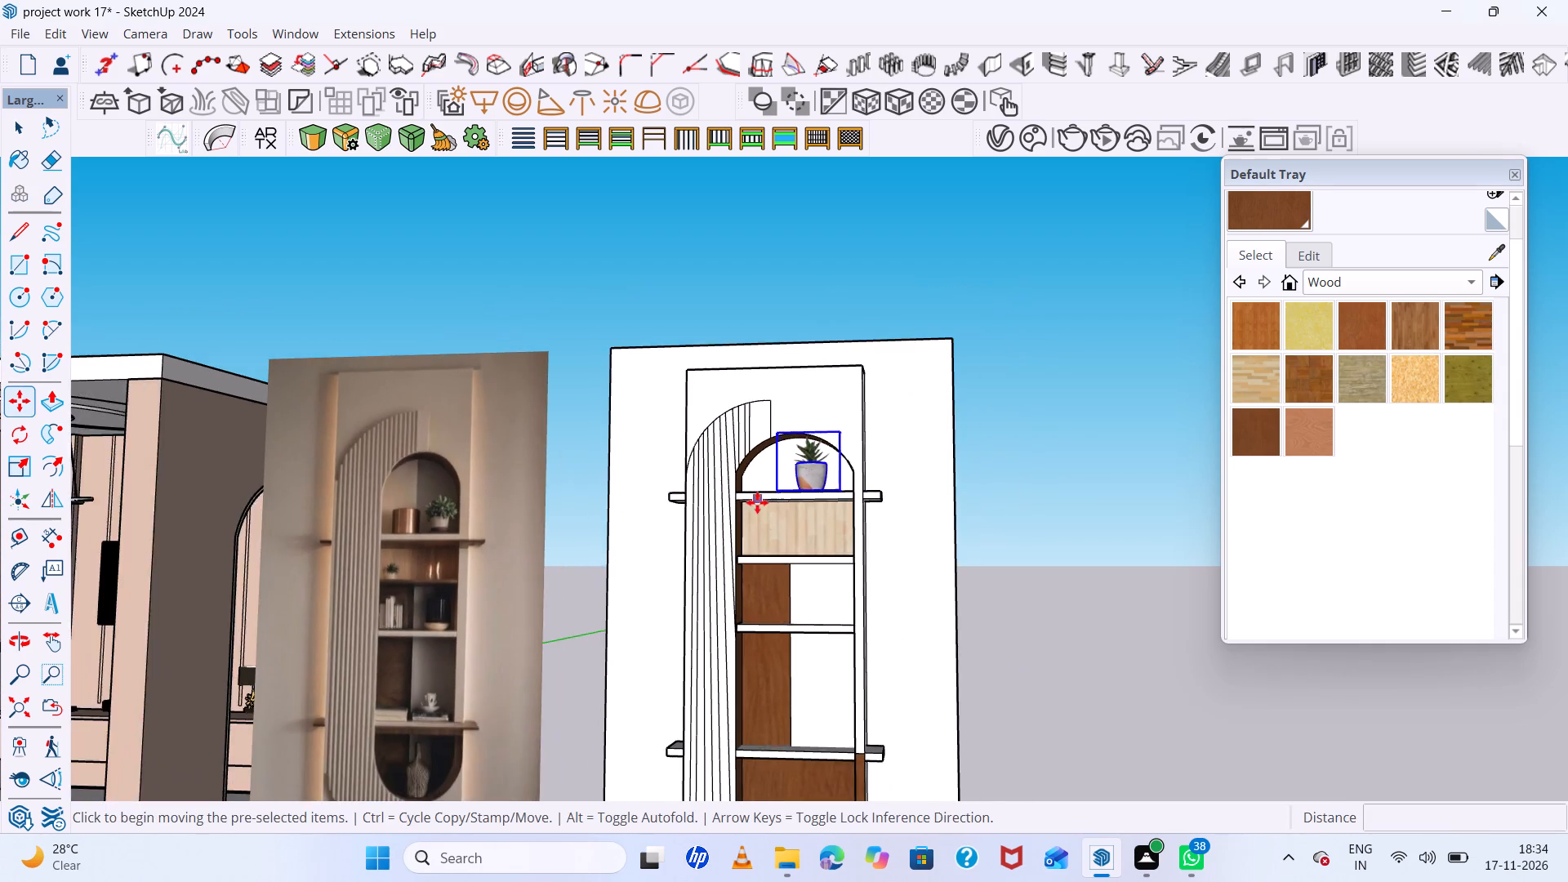
middle_drag(755, 503, 785, 622)
scroll(857, 556, up, 13)
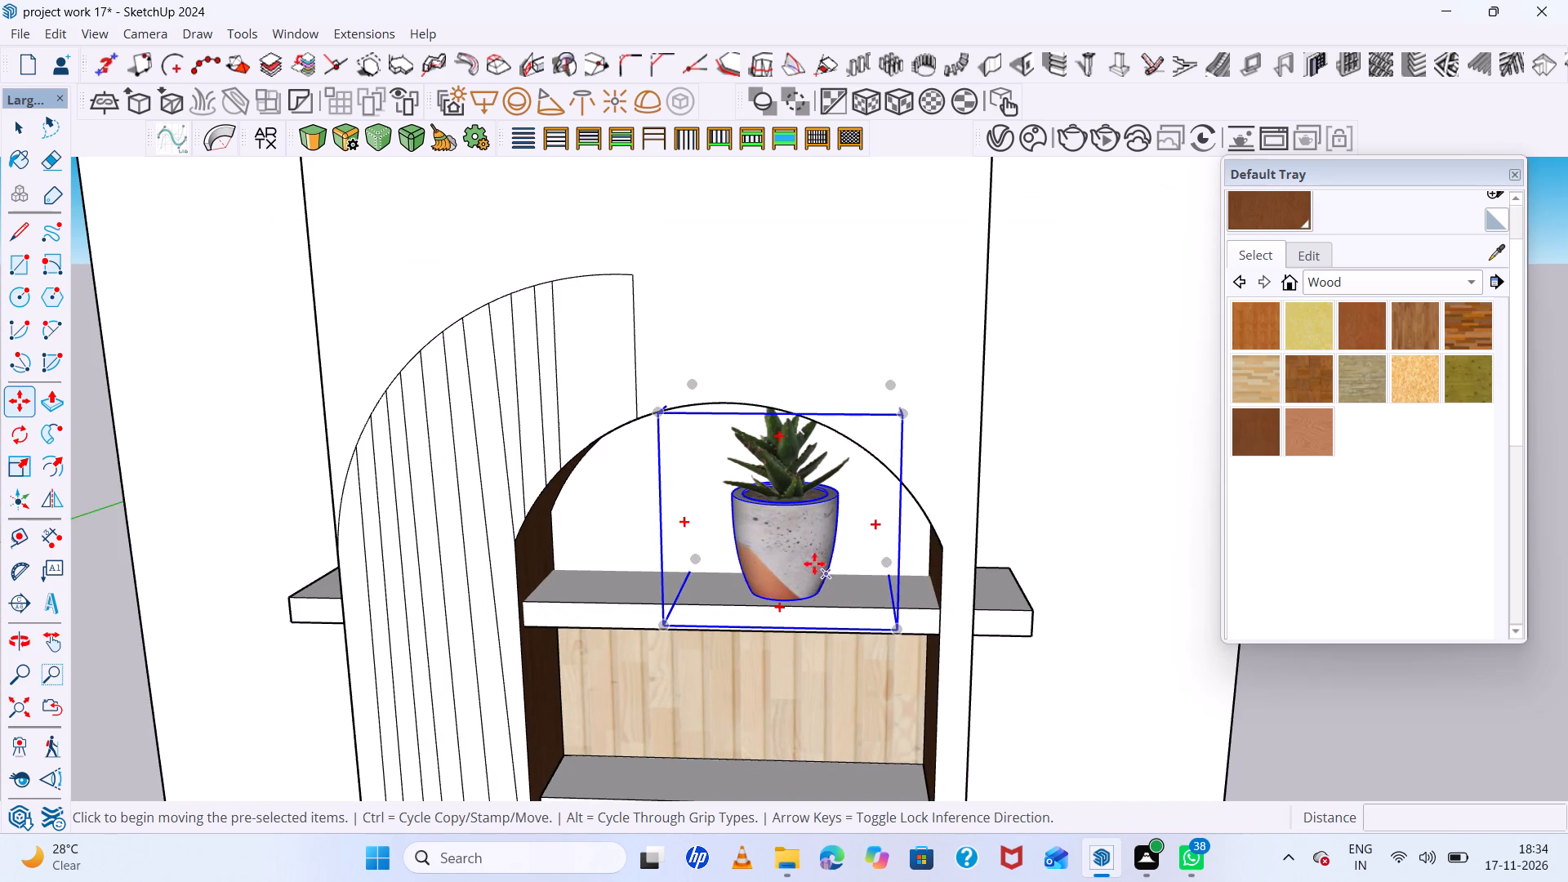
click(808, 550)
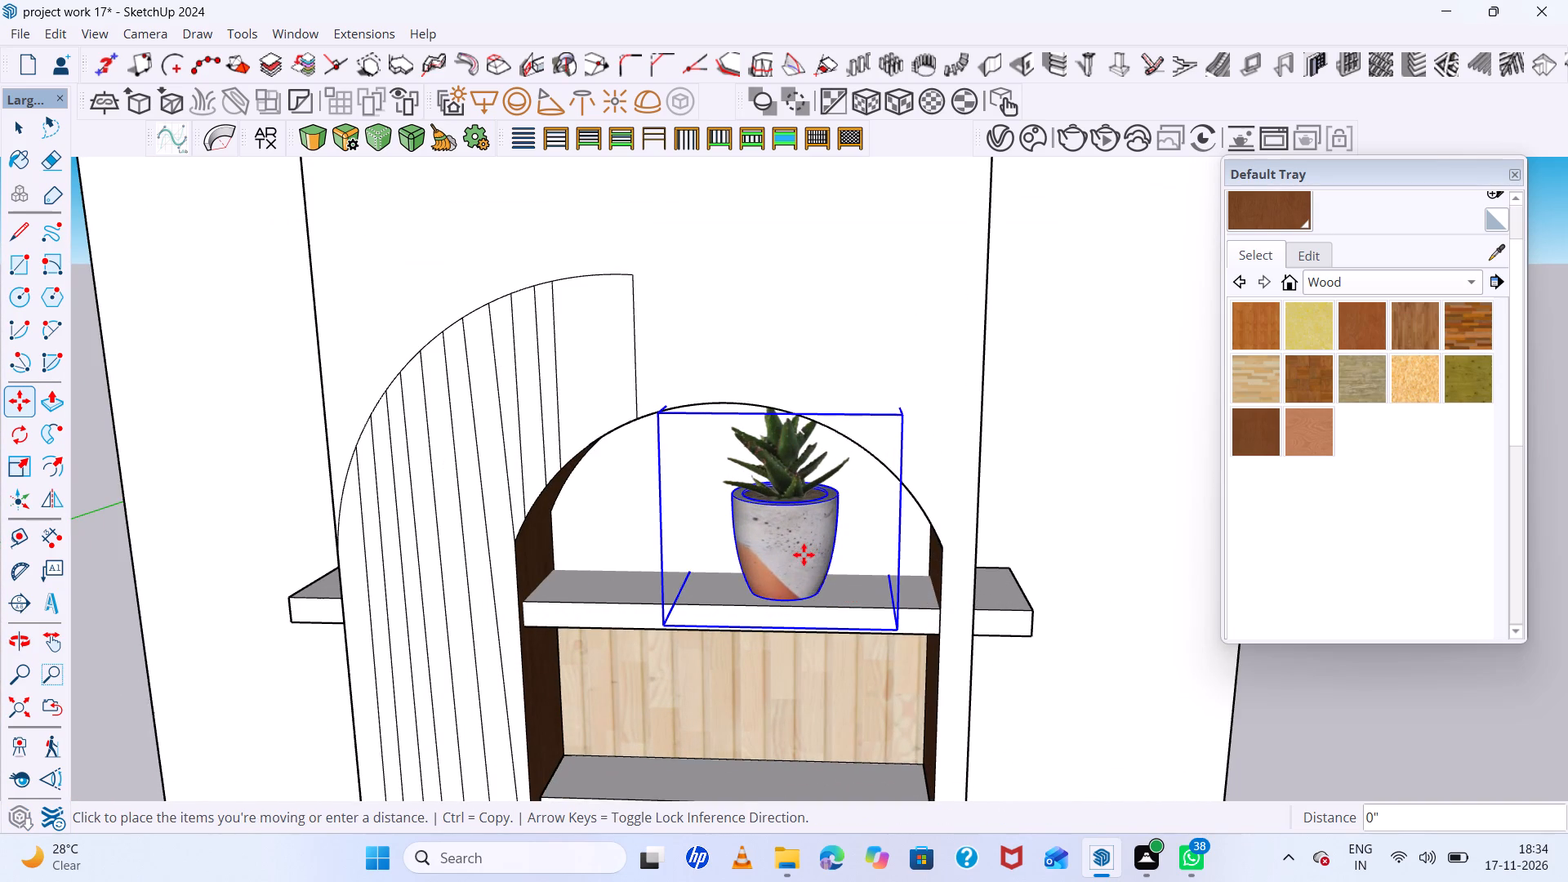
click(804, 555)
key(space)
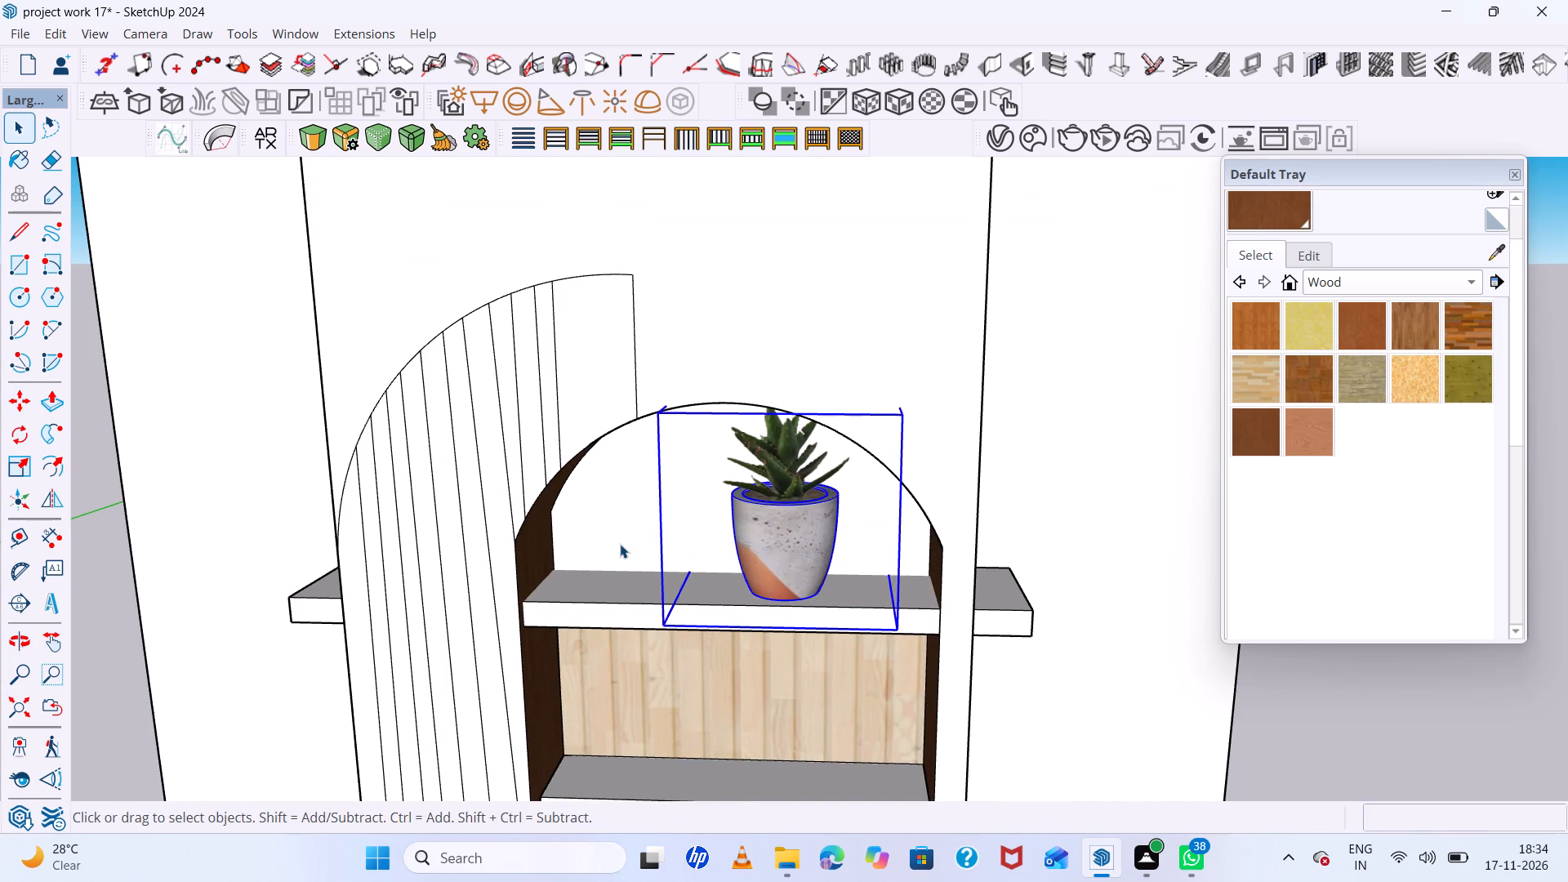
scroll(620, 544, down, 7)
click(1016, 586)
scroll(1013, 586, up, 1)
middle_drag(1013, 586, 994, 470)
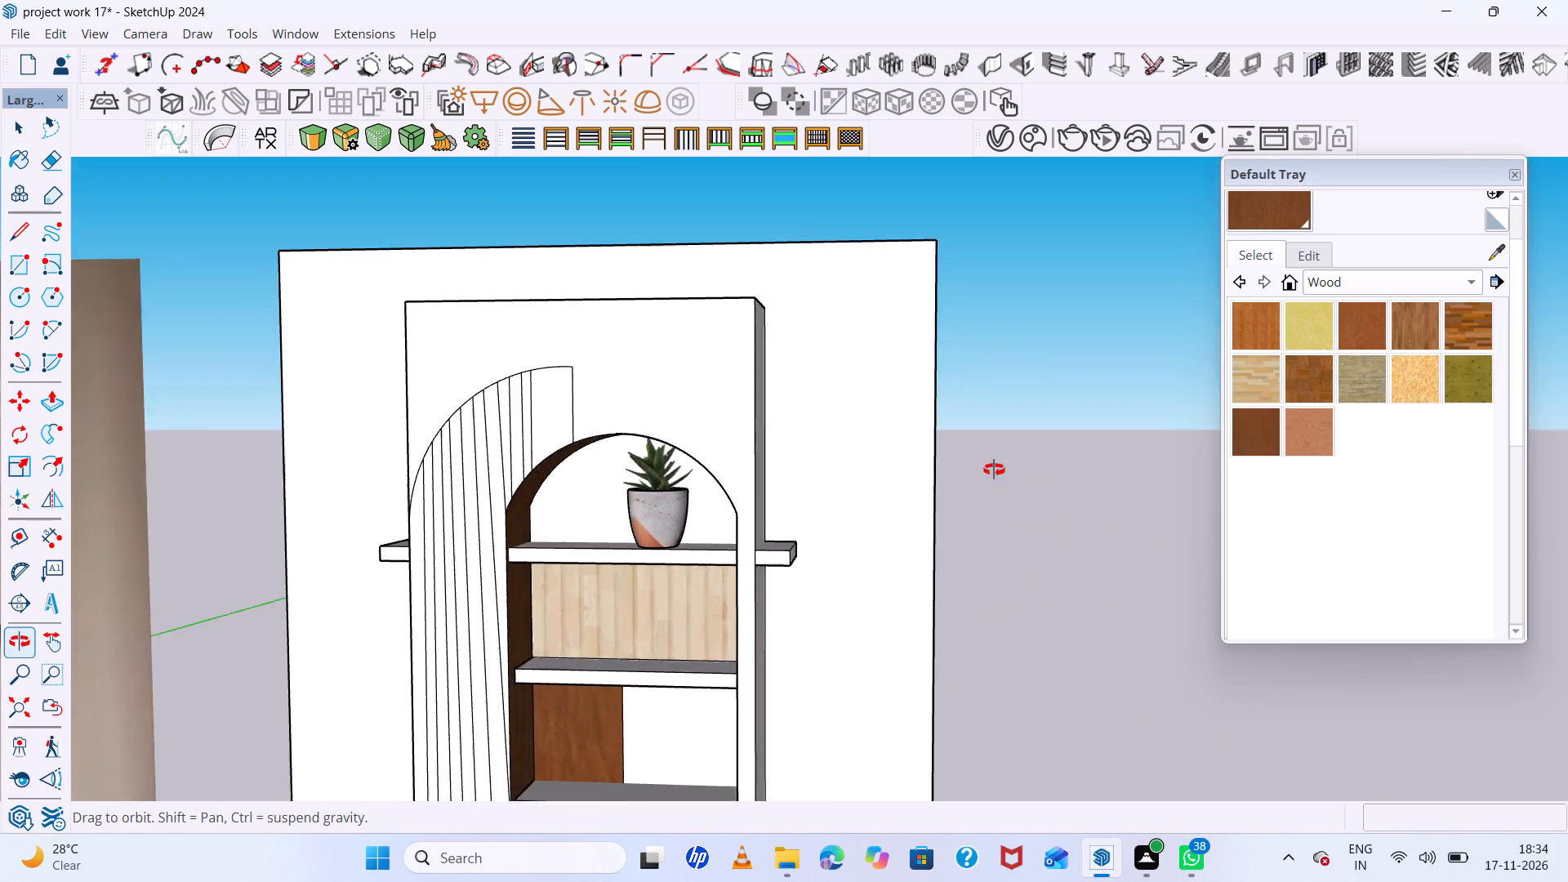
middle_drag(994, 470, 990, 448)
scroll(972, 514, down, 11)
scroll(469, 572, up, 13)
scroll(468, 572, down, 4)
middle_click(468, 572)
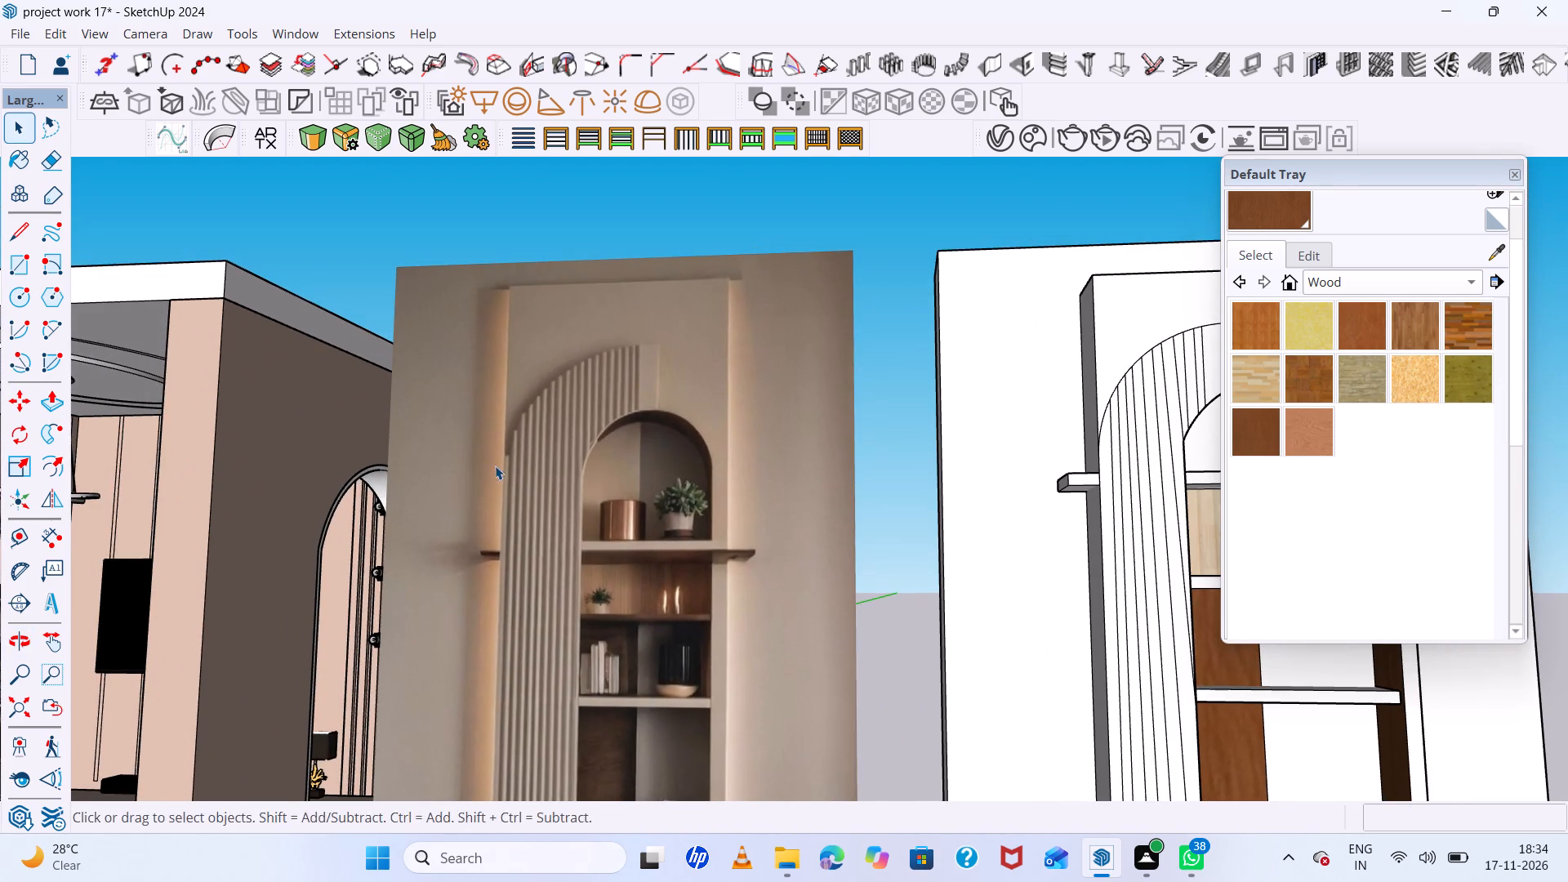
Search the 3D Warehouse for "lights".
click(301, 26)
click(350, 249)
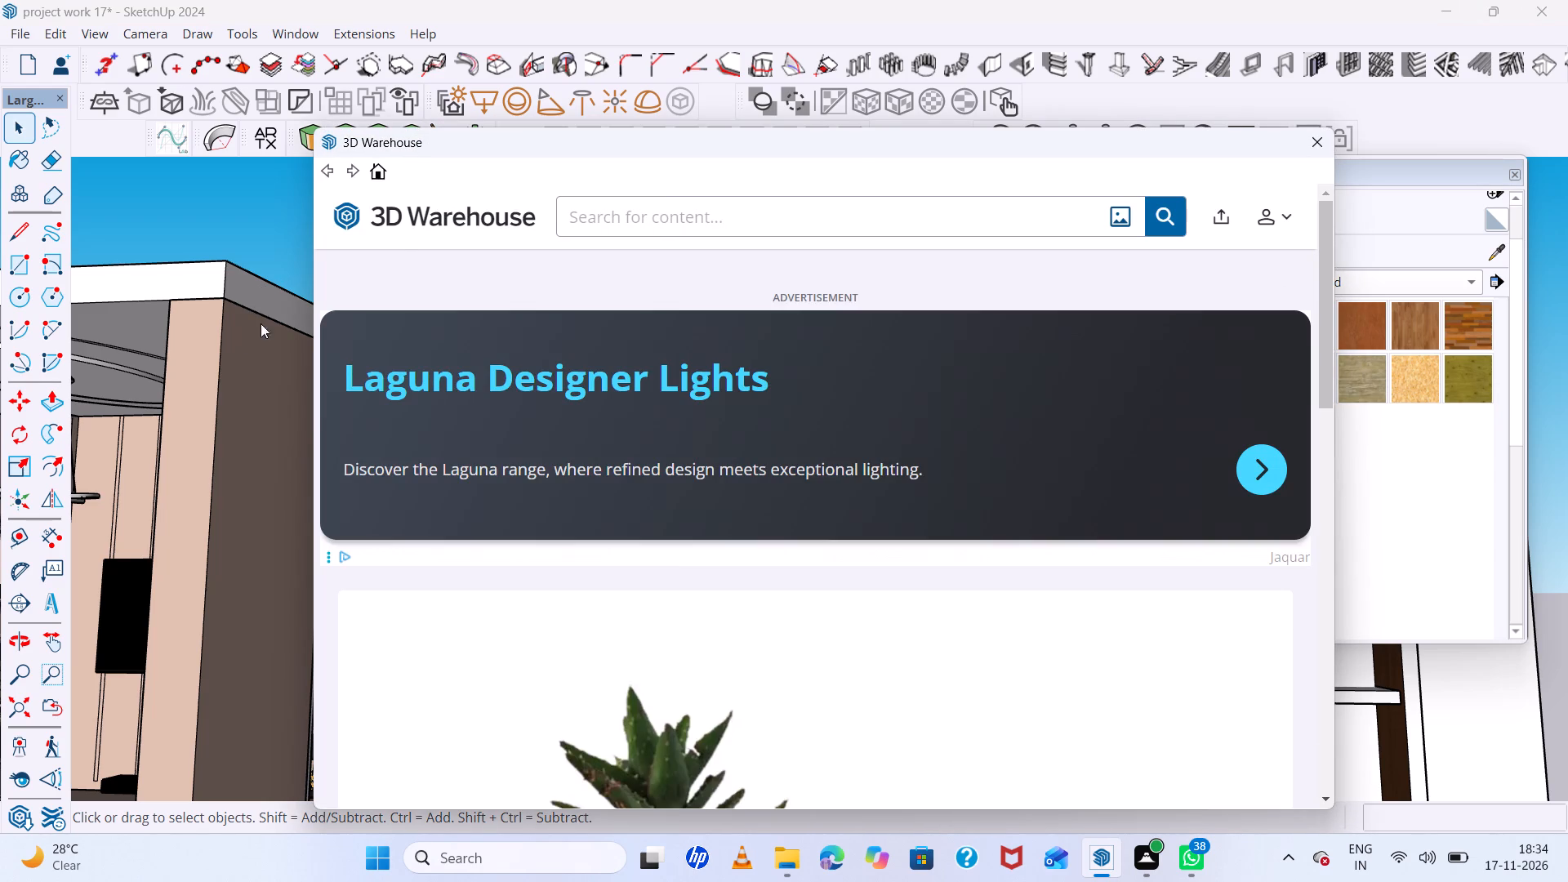
click(650, 218)
text(lig)
text(hts)
key(Return)
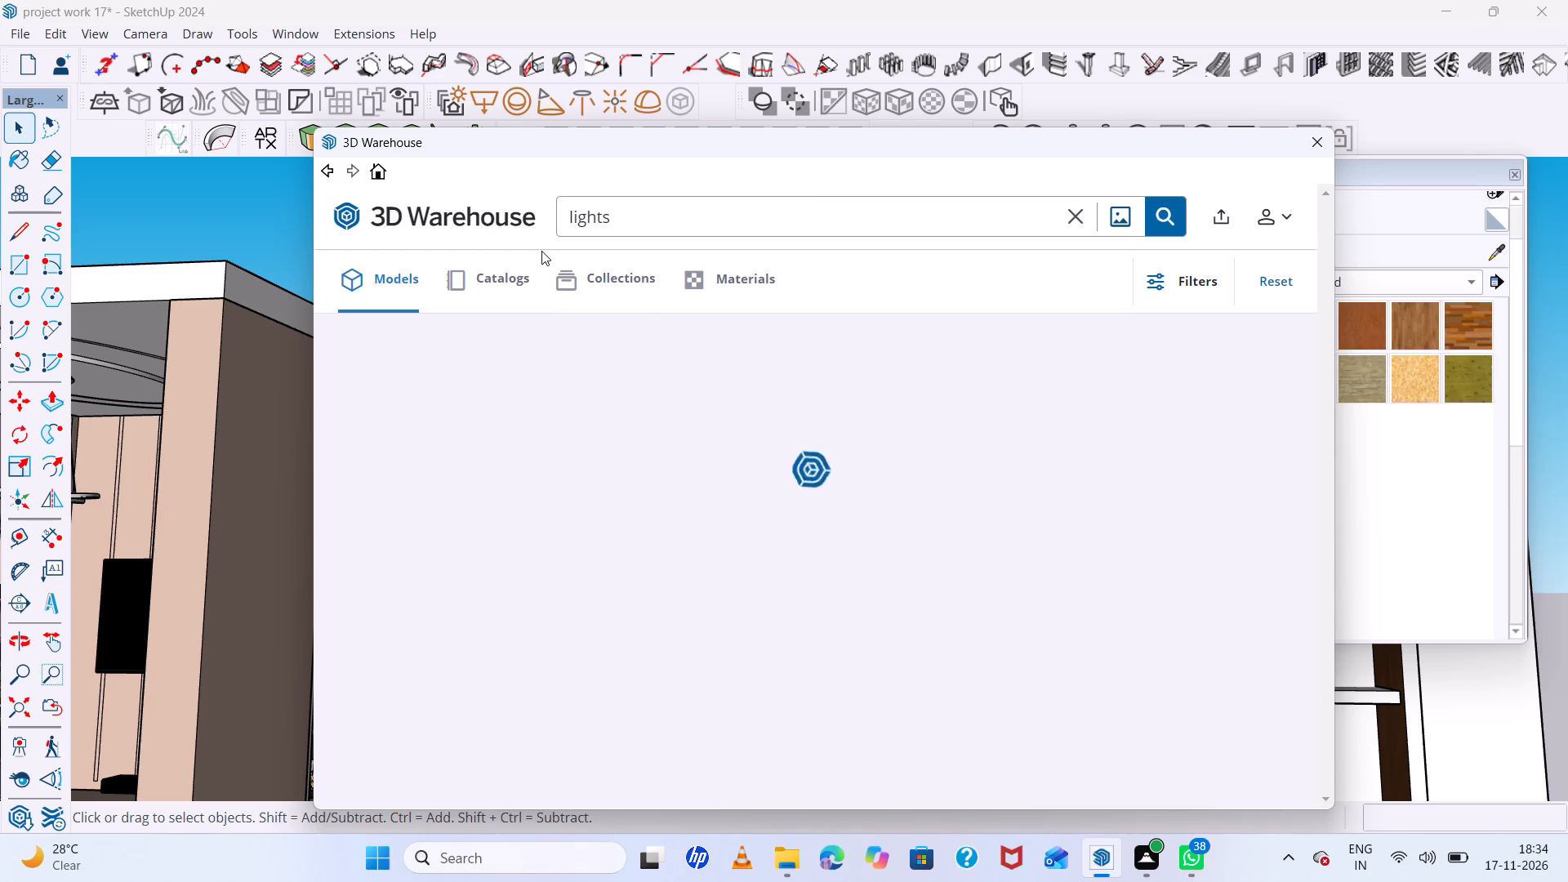
Browse the light models for a fixture suited to the niche panel.
scroll(502, 329, down, 3)
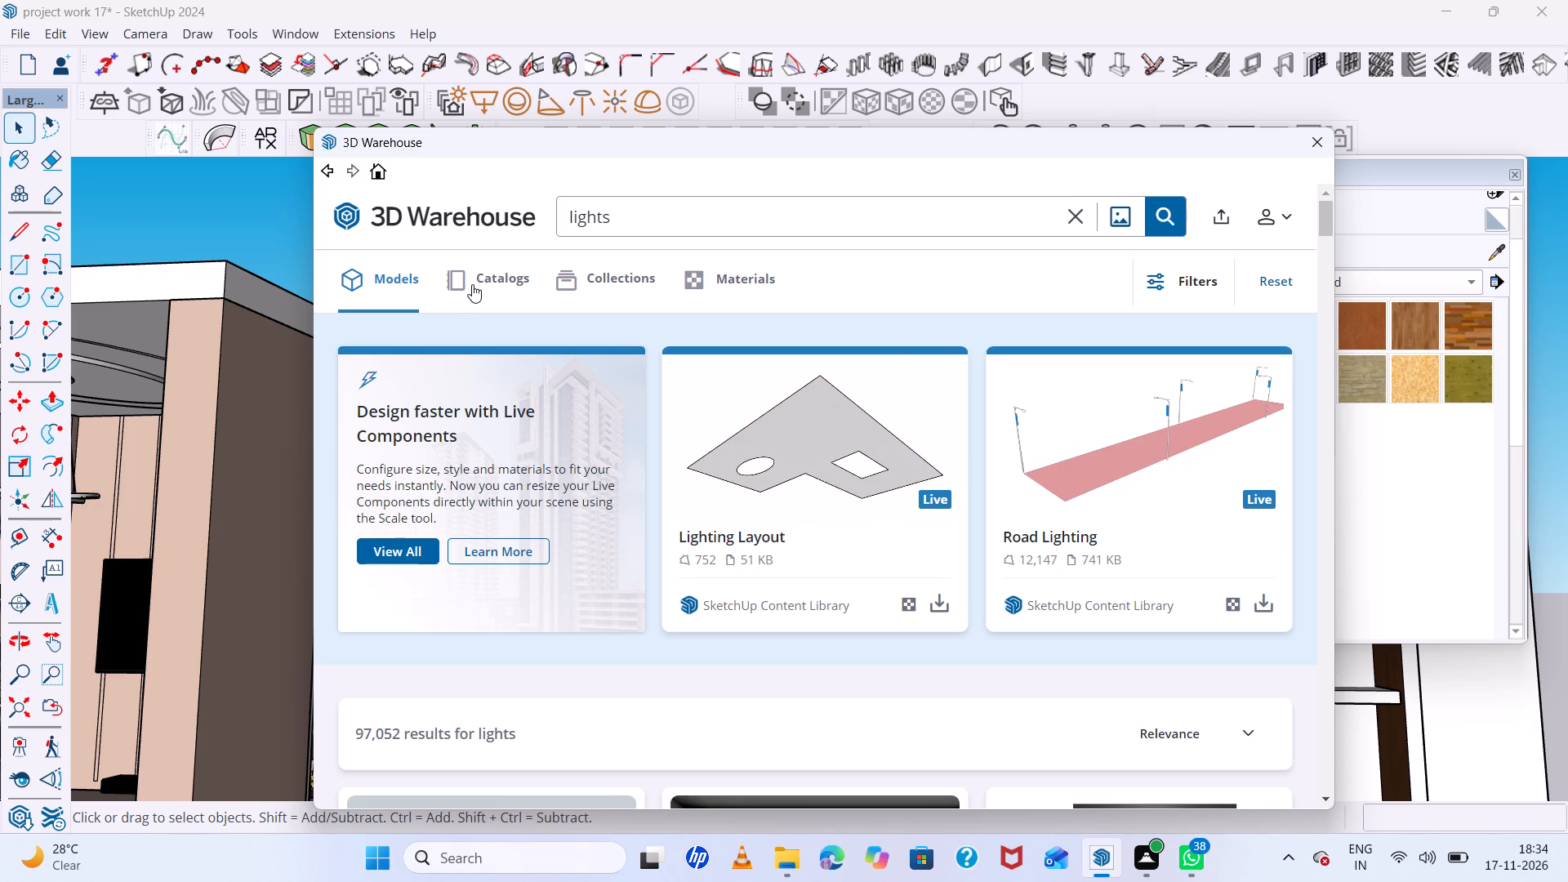
scroll(465, 292, down, 3)
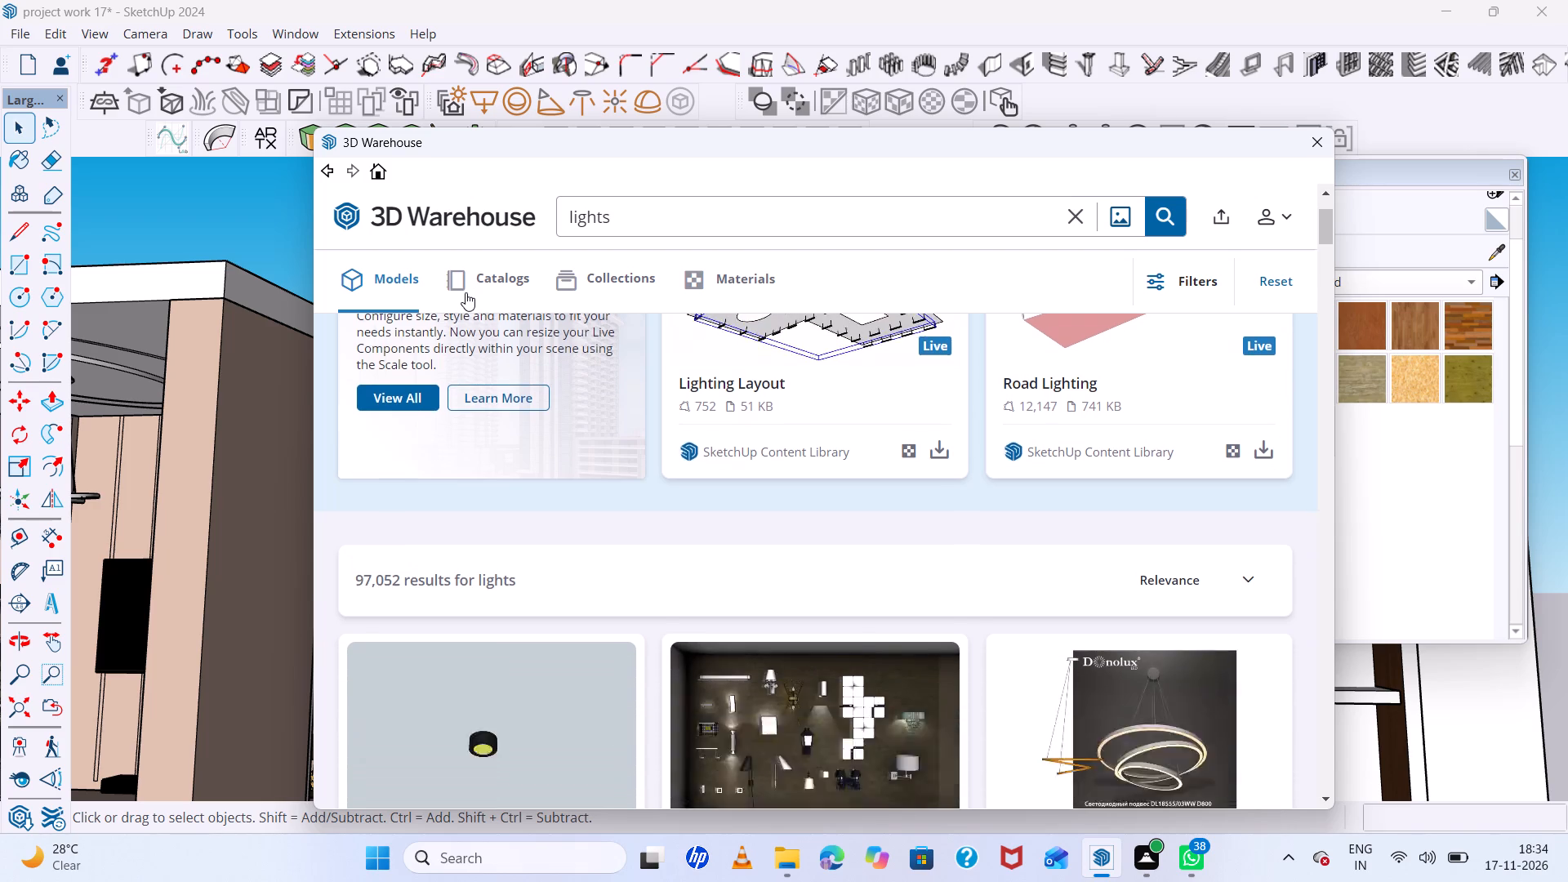
scroll(465, 292, down, 7)
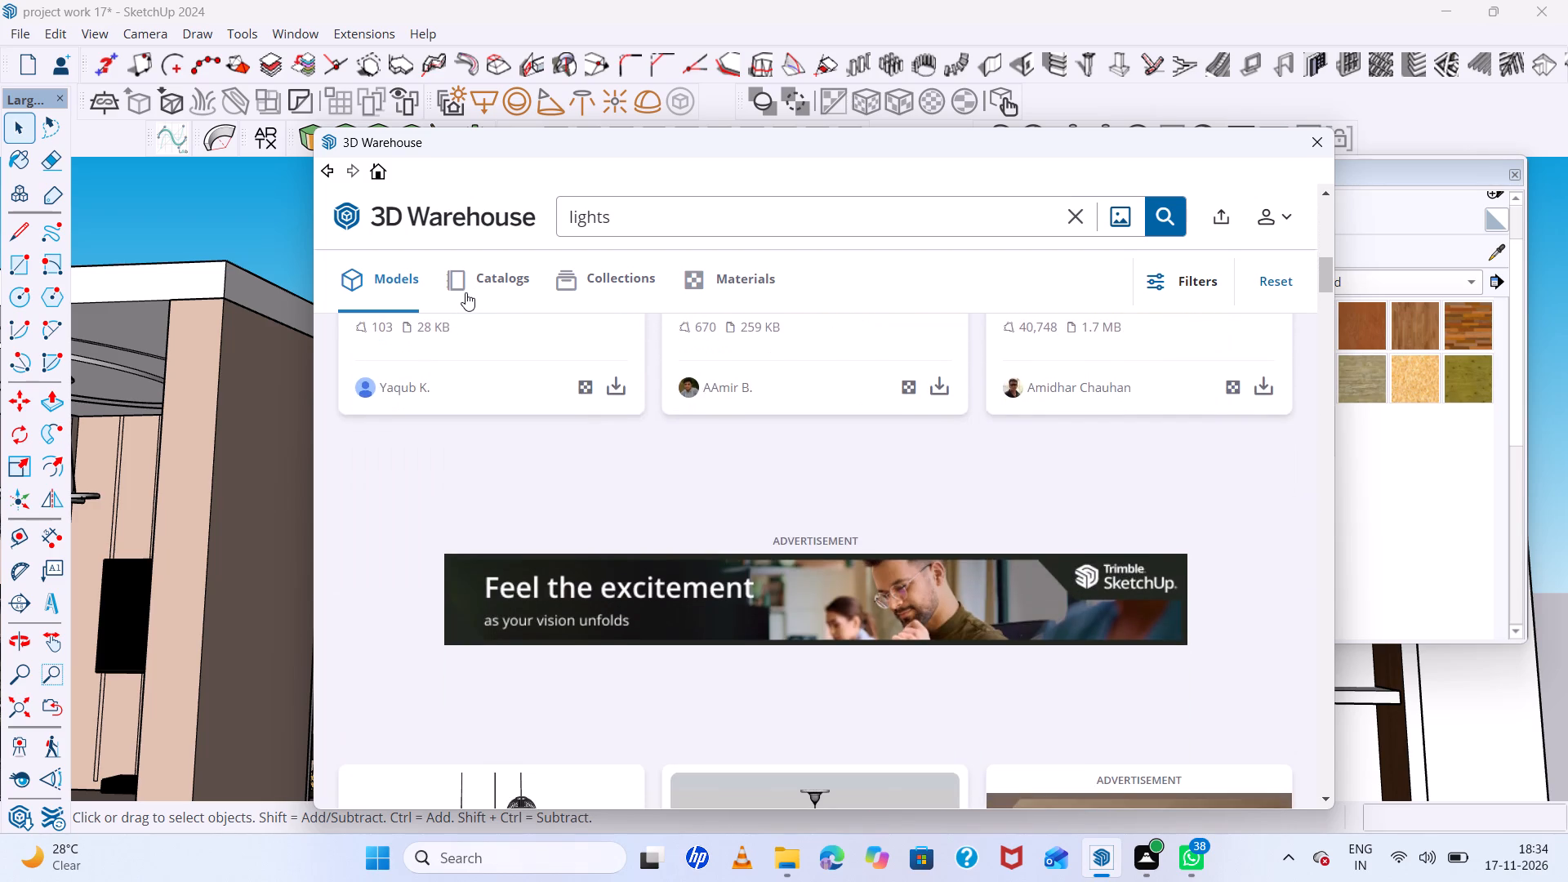
scroll(465, 292, down, 11)
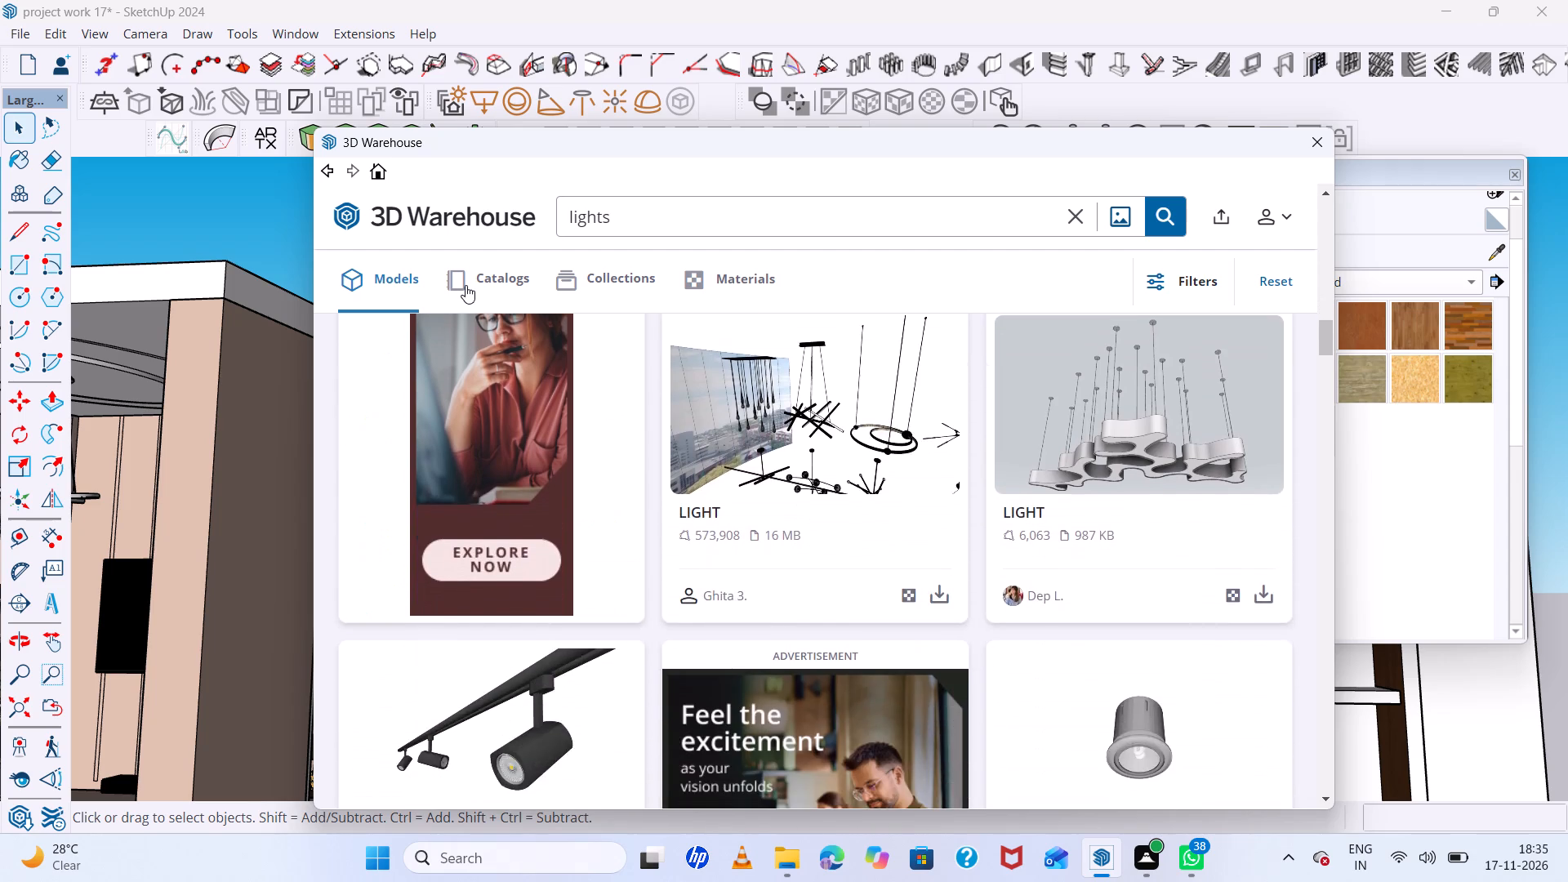
scroll(465, 285, down, 9)
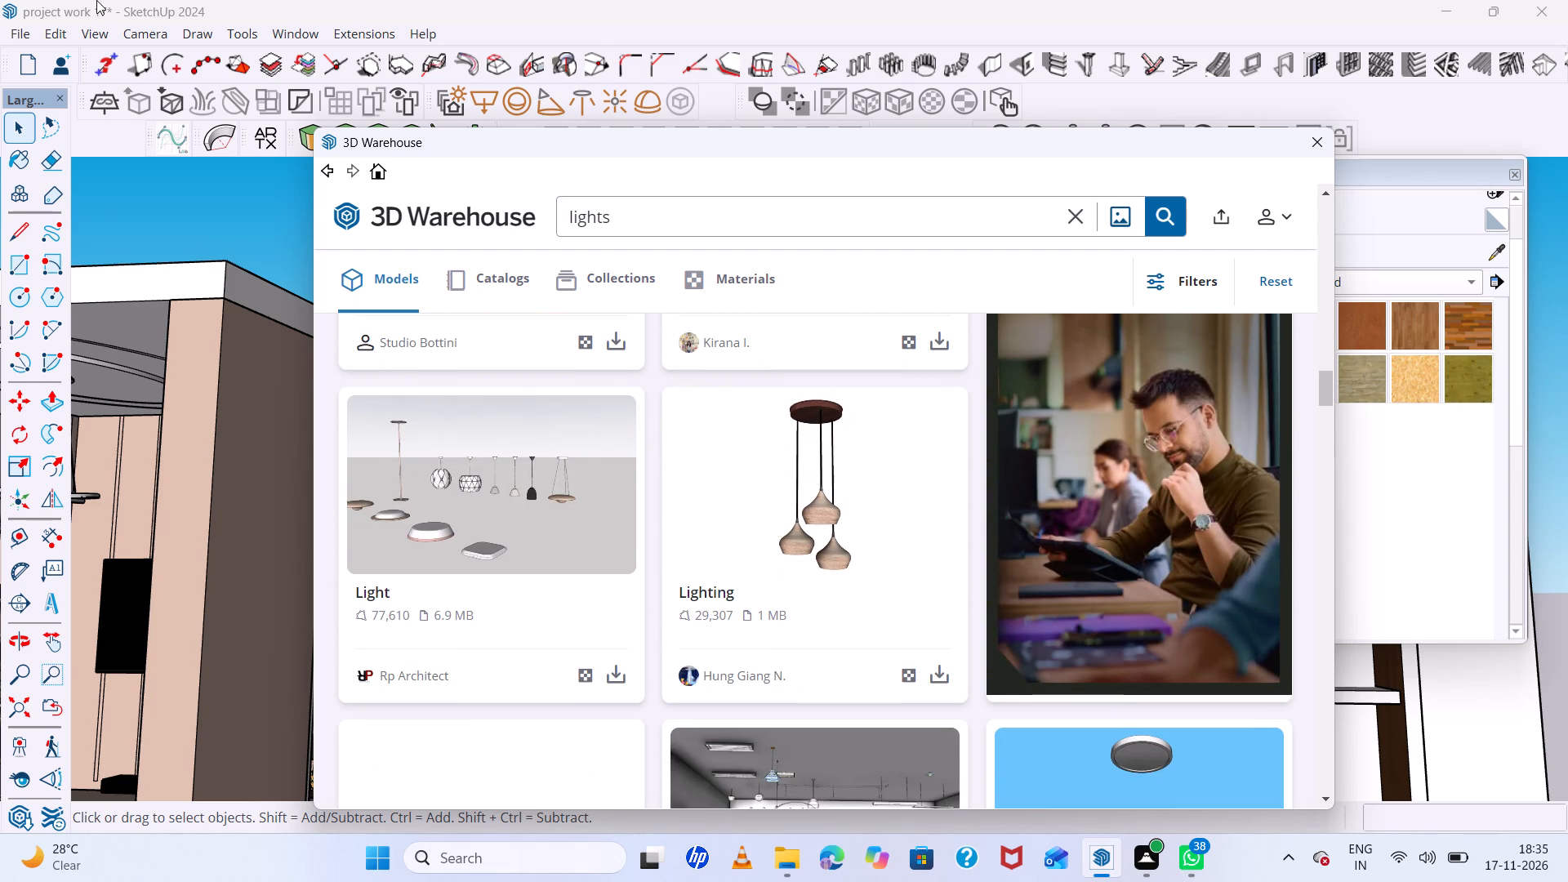
Search the 3D Warehouse for "lamp".
click(644, 211)
key(BackSpace)
key(BackSpace)
key(BackSpace)
key(BackSpace)
key(BackSpace)
key(BackSpace)
key(BackSpace)
key(BackSpace)
key(BackSpace)
key(BackSpace)
key(BackSpace)
key(BackSpace)
key(BackSpace)
key(BackSpace)
key(BackSpace)
key(BackSpace)
text(lamp)
key(4)
key(BackSpace)
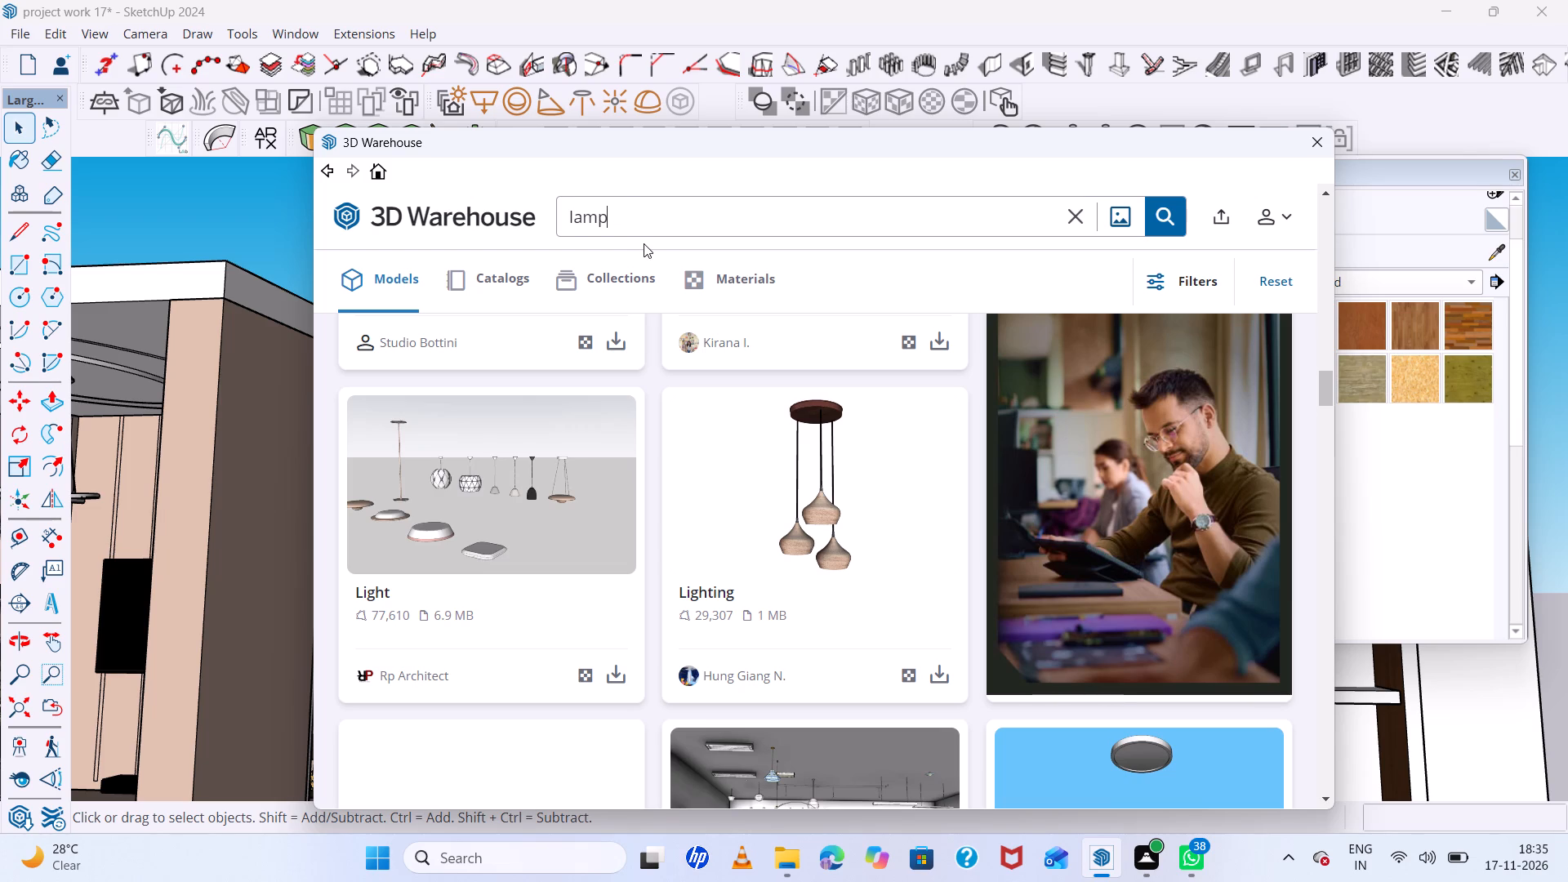
key(Return)
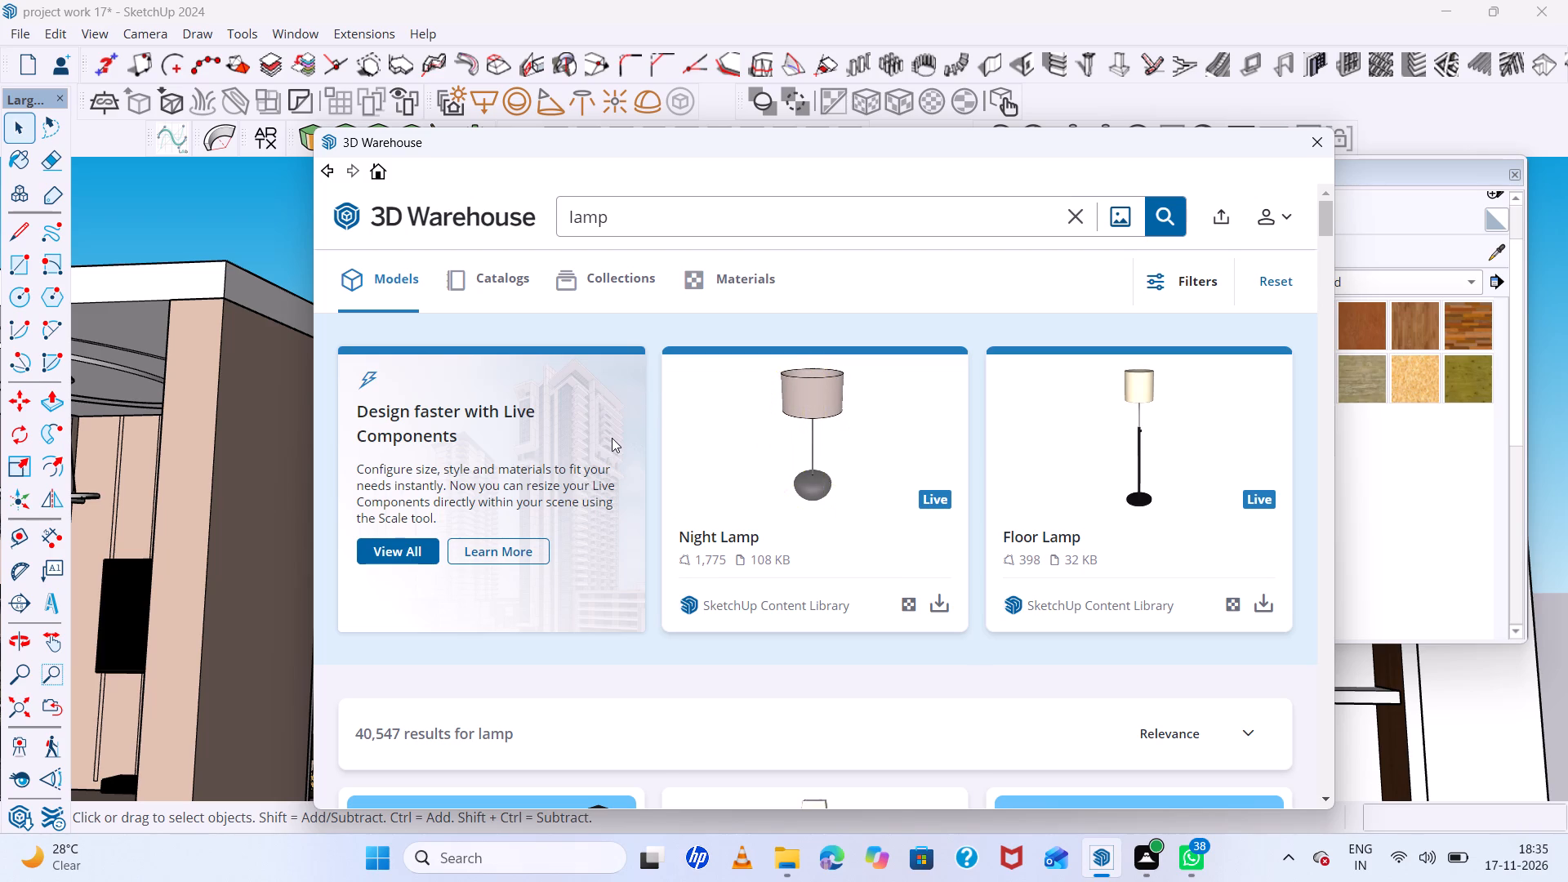
Browse the lamp models for a small table lamp suited to the niche's shelf decor.
scroll(612, 438, down, 8)
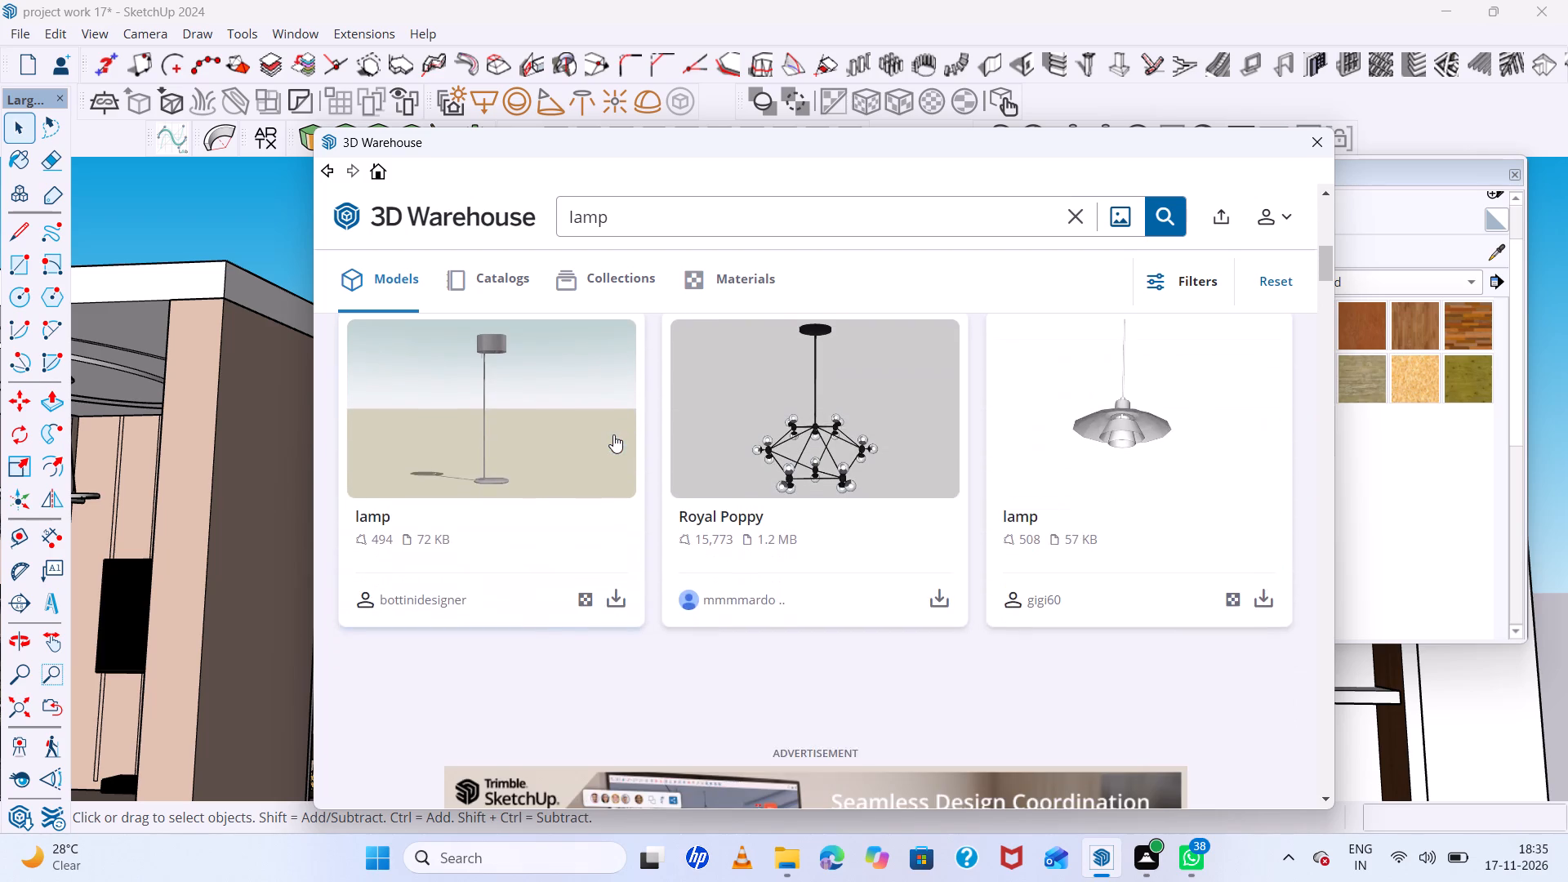
scroll(614, 432, down, 10)
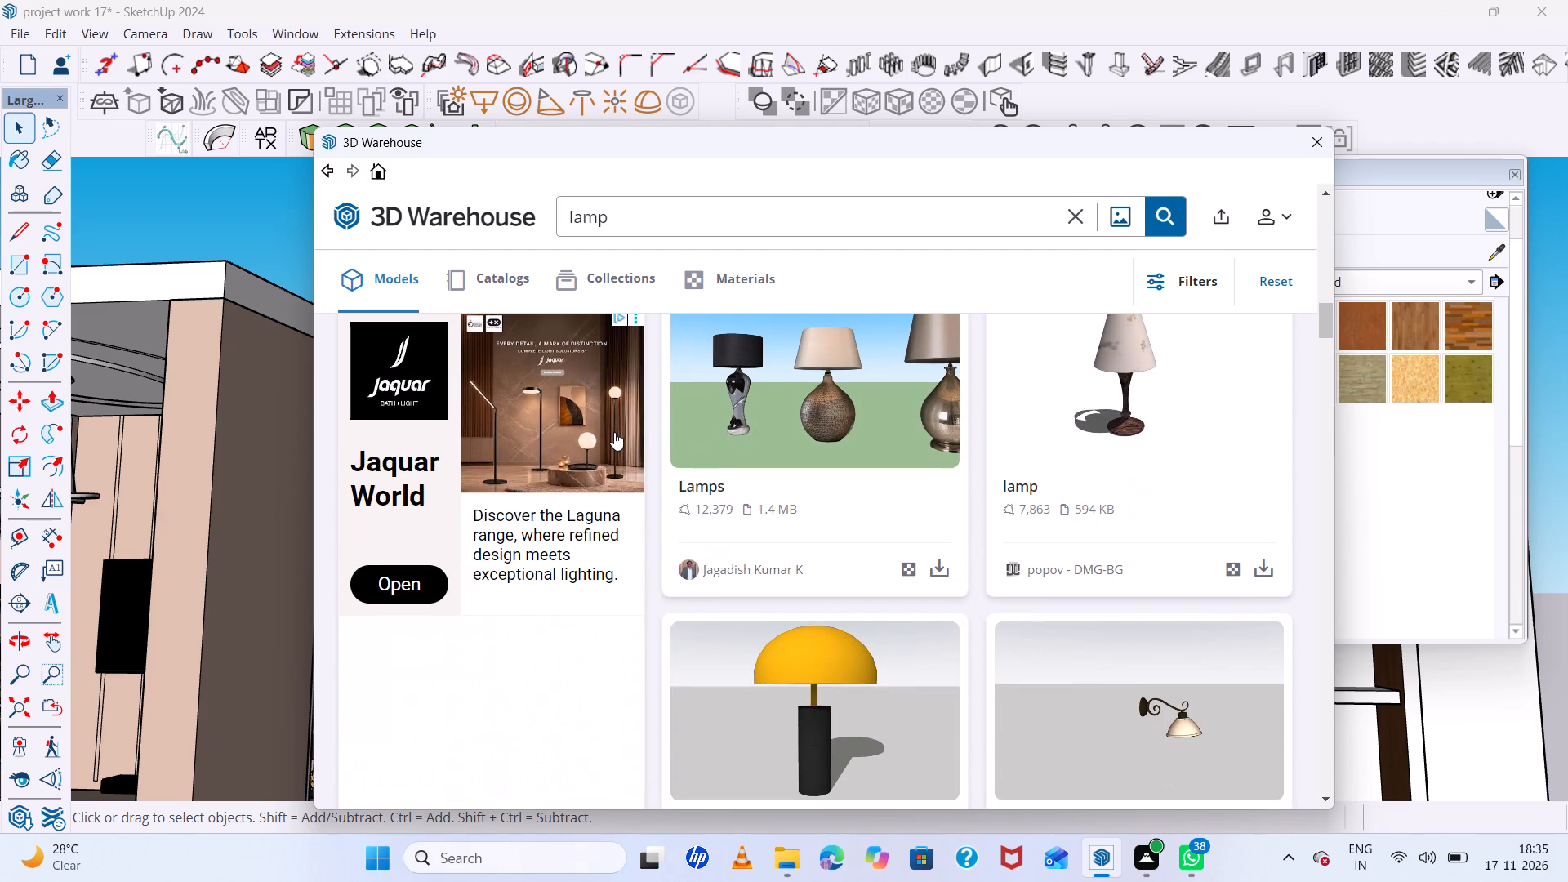
scroll(614, 432, down, 5)
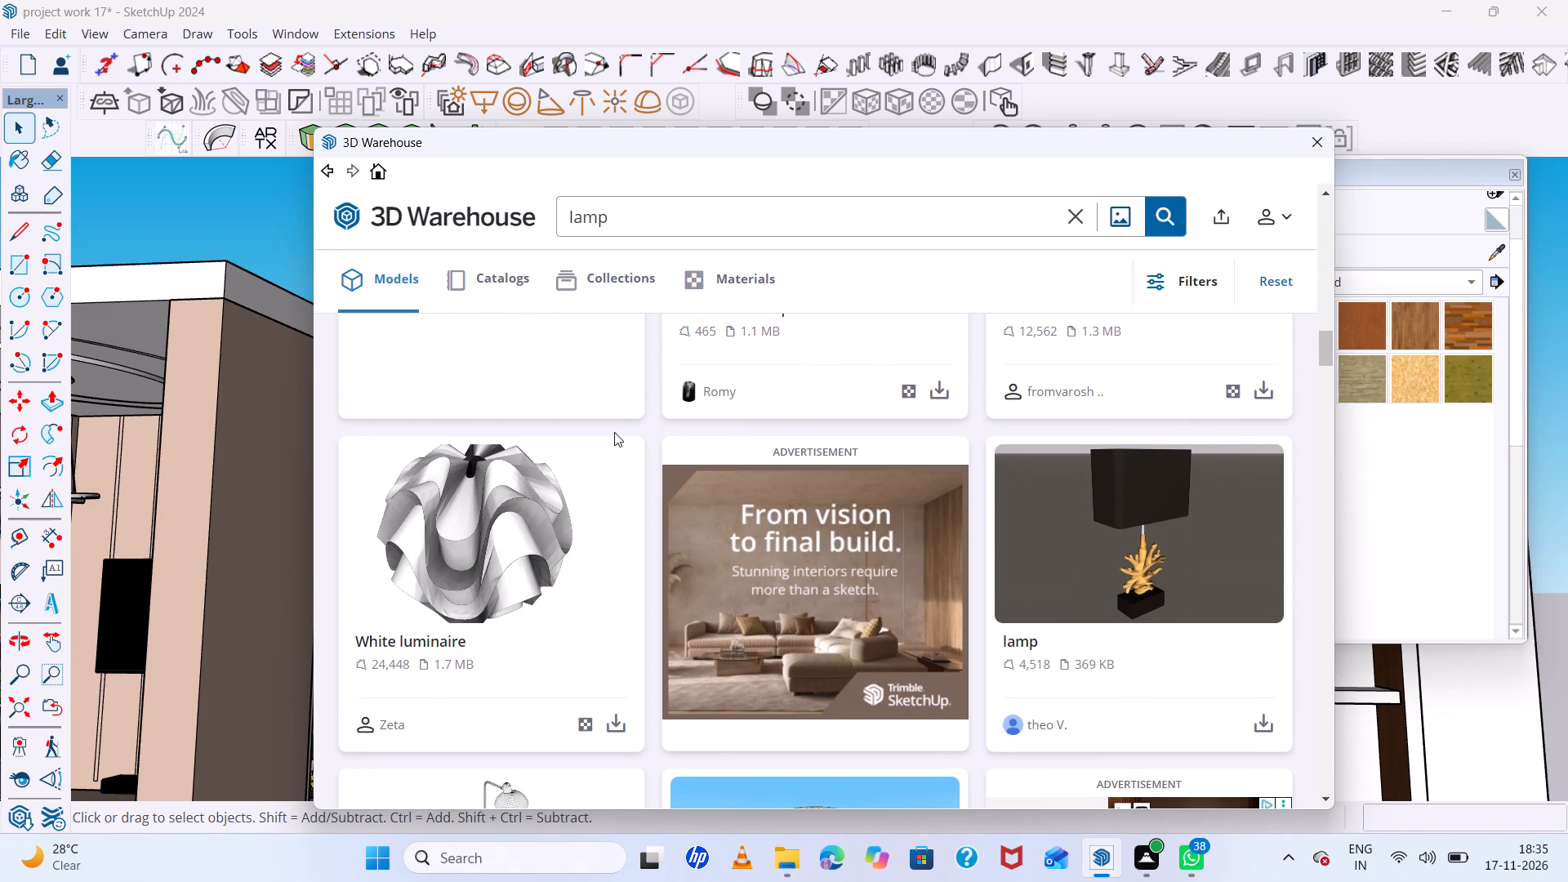
scroll(614, 441, down, 3)
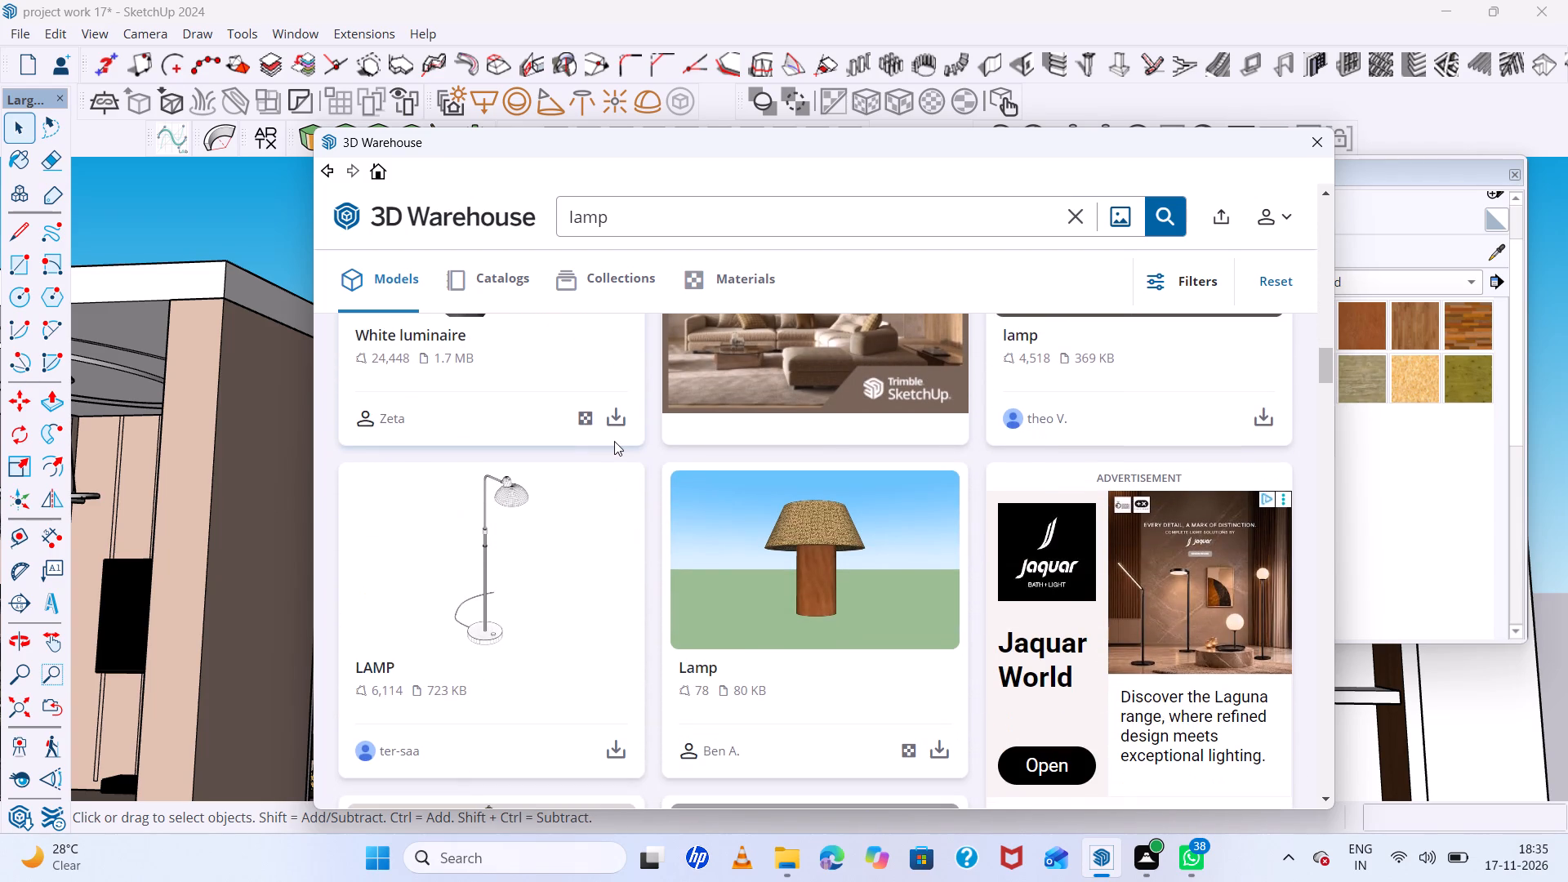
scroll(614, 441, down, 5)
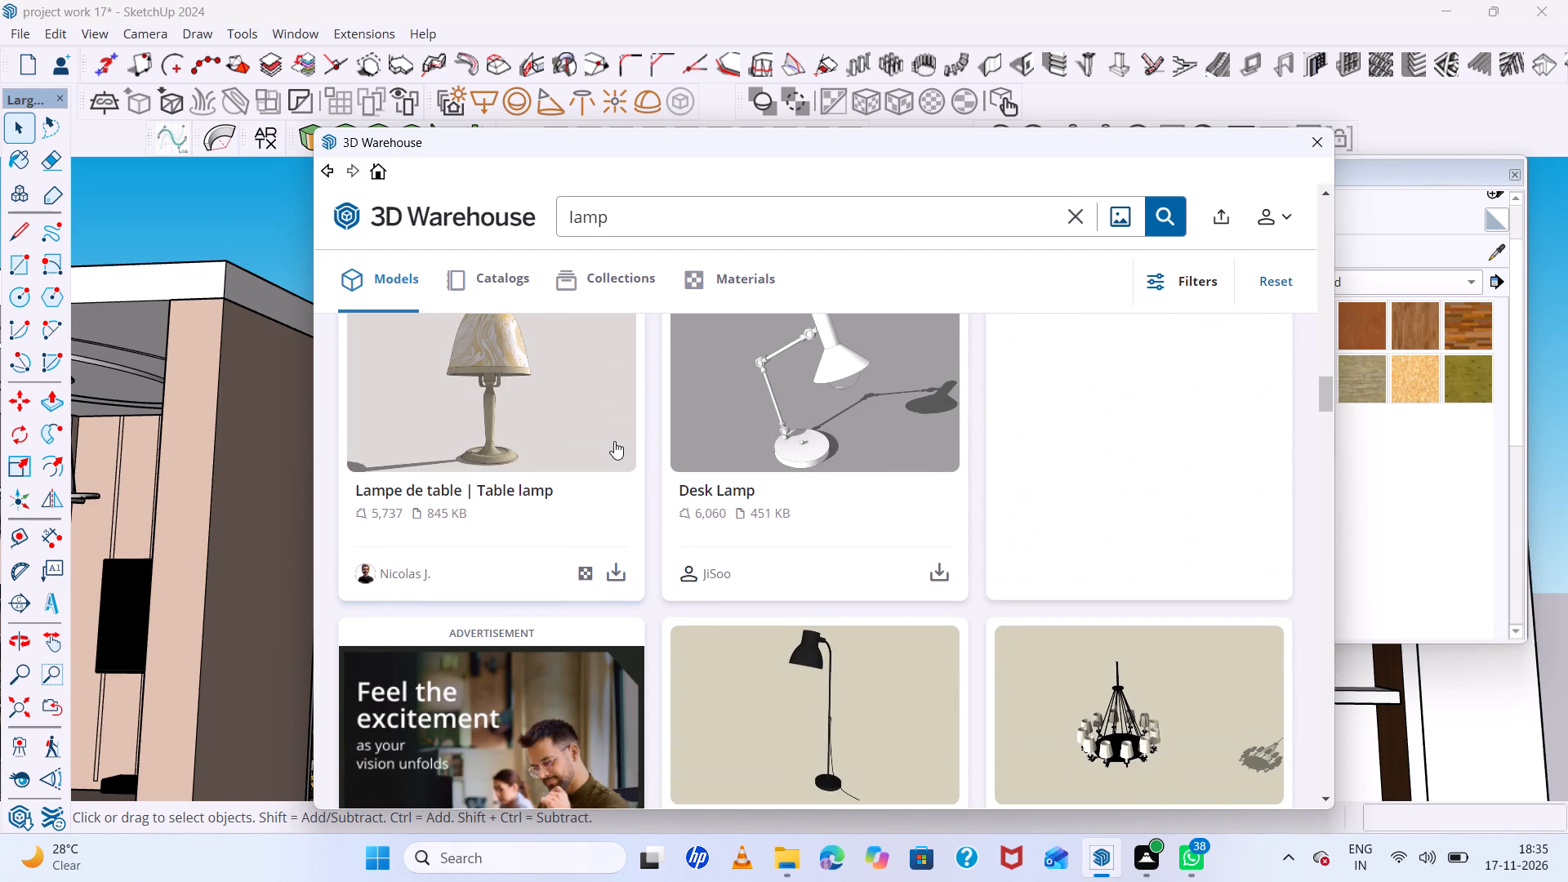
scroll(614, 441, up, 1)
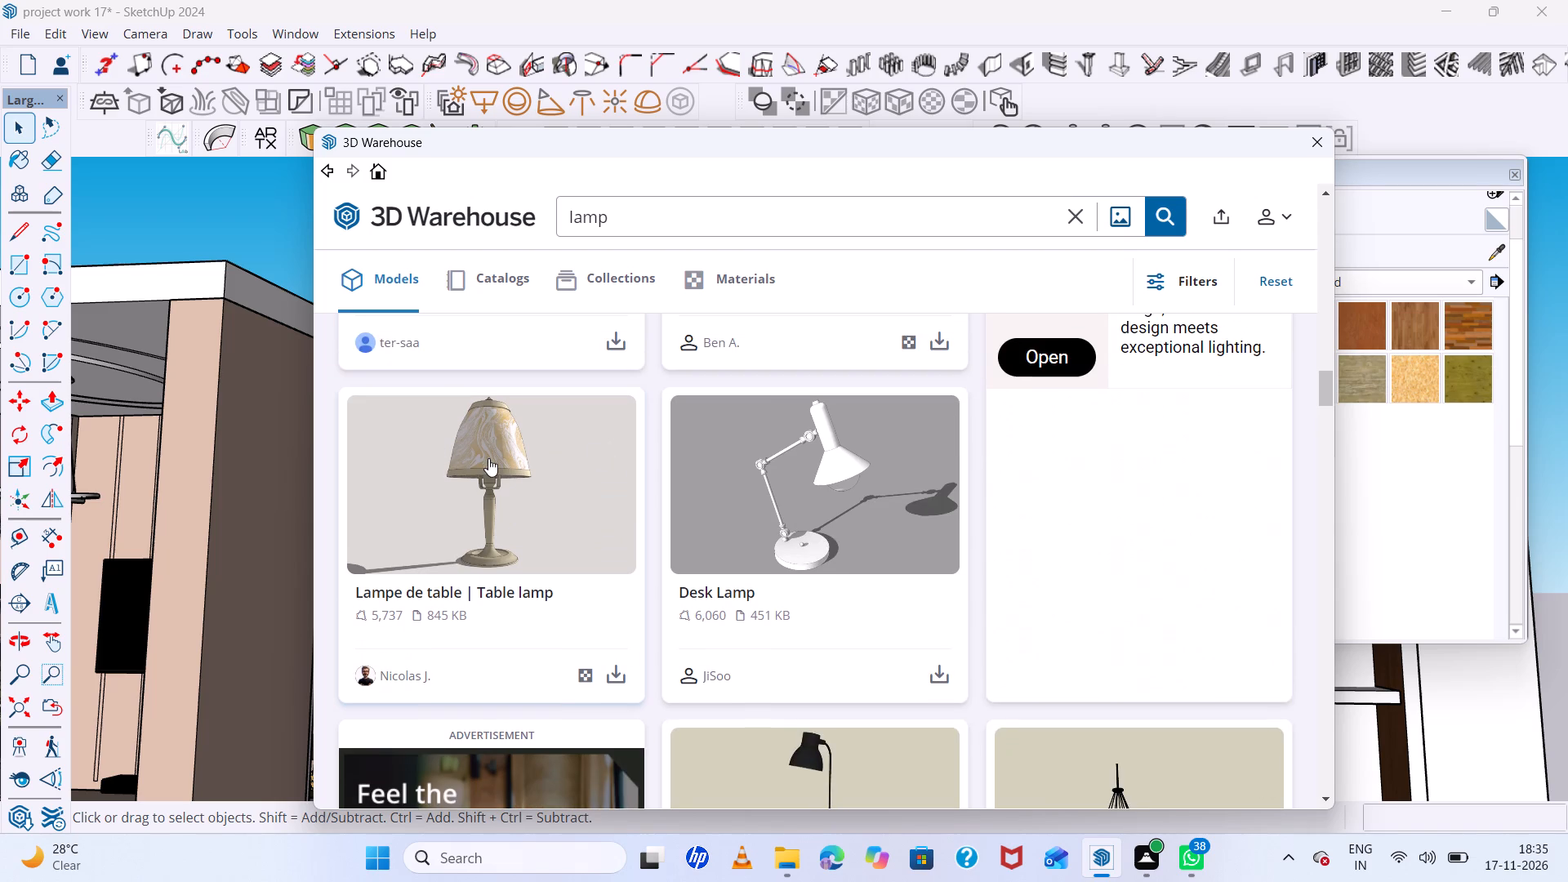
Download the "Lampe de table | Table lamp" model into the project and place it on the ground beside the white niche panel.
click(488, 458)
scroll(630, 498, down, 9)
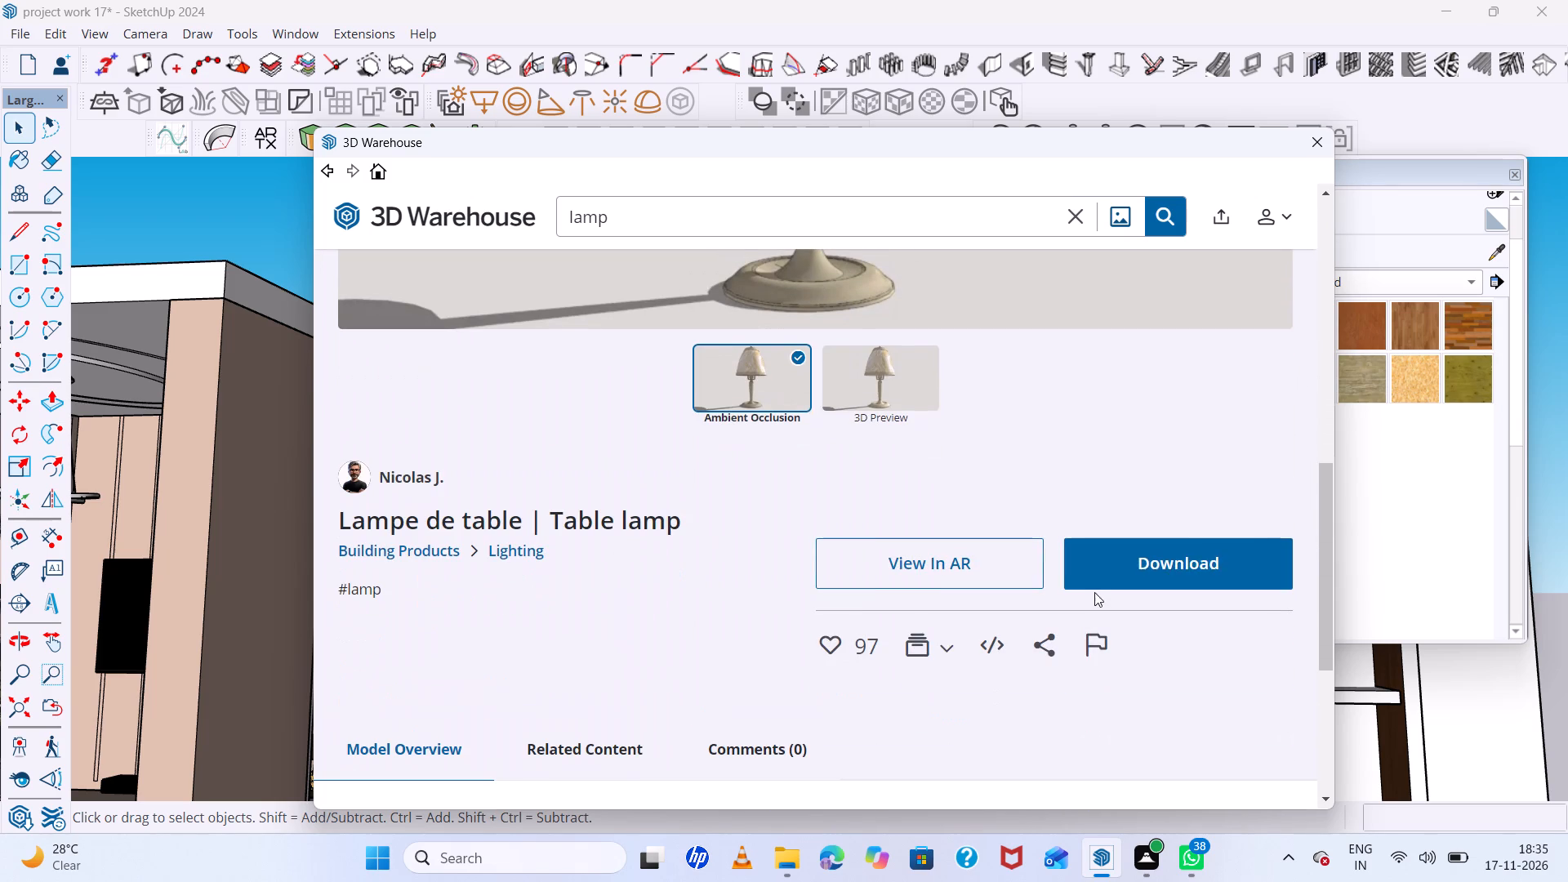
click(1092, 573)
click(756, 487)
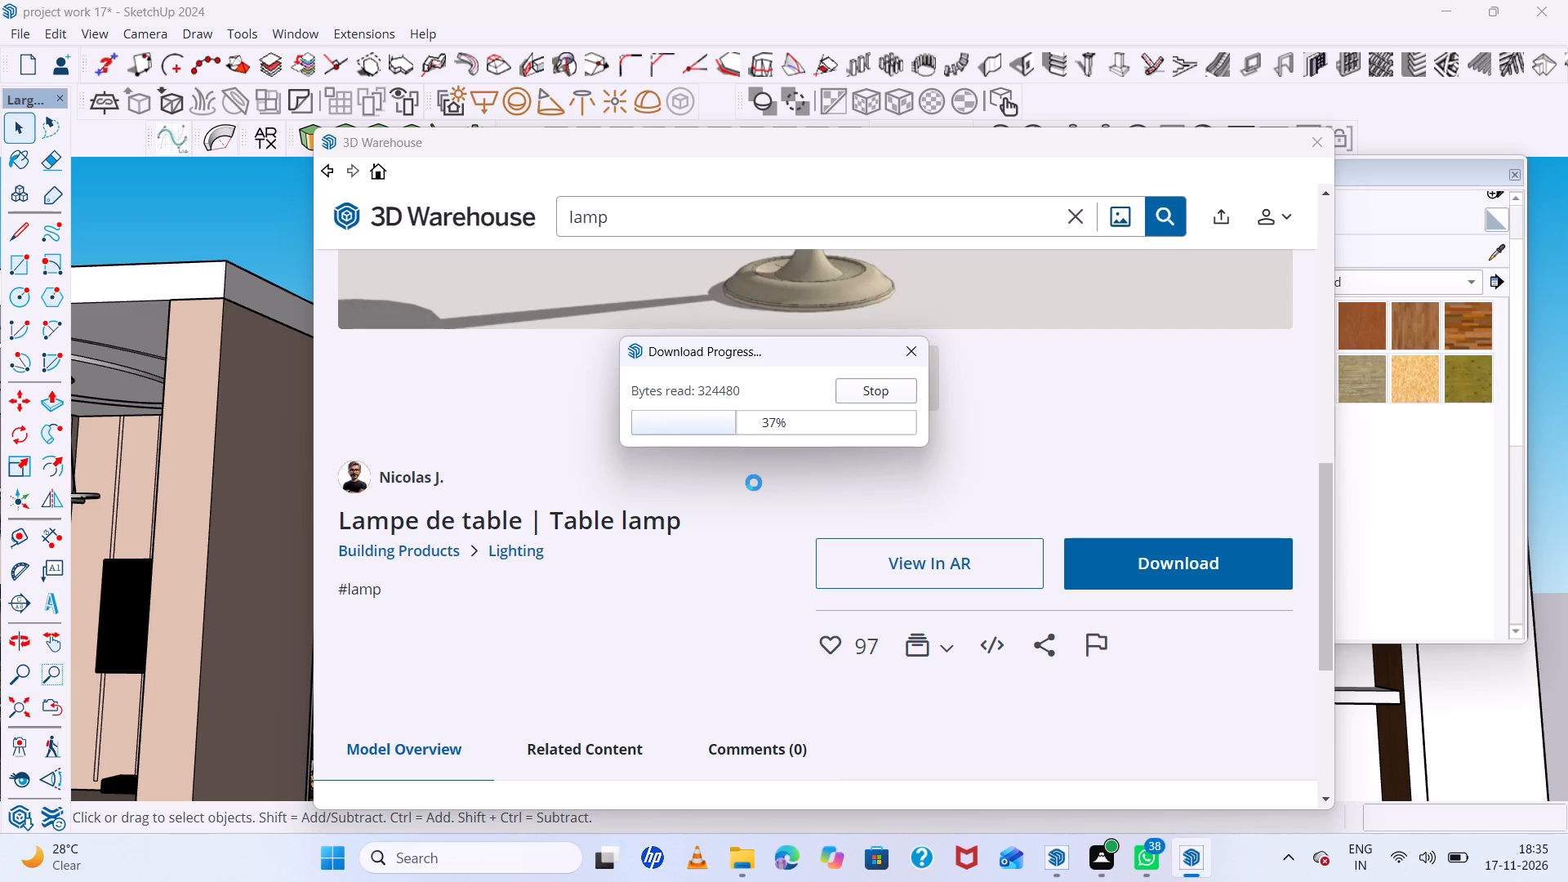
scroll(754, 479, down, 3)
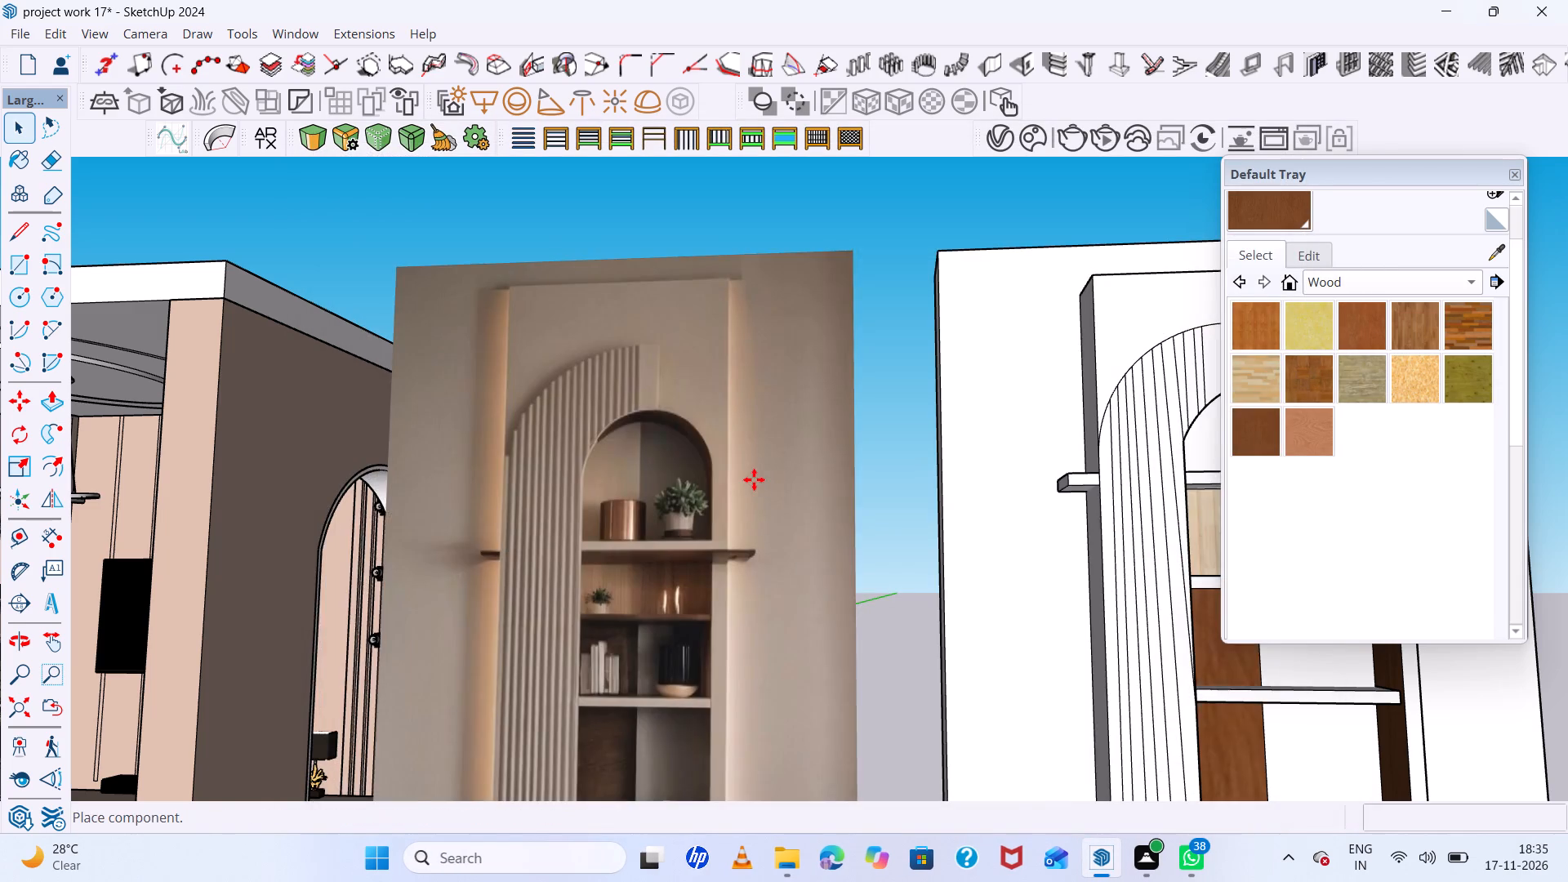
scroll(754, 479, down, 2)
scroll(658, 475, down, 10)
scroll(1192, 572, up, 5)
scroll(955, 531, up, 3)
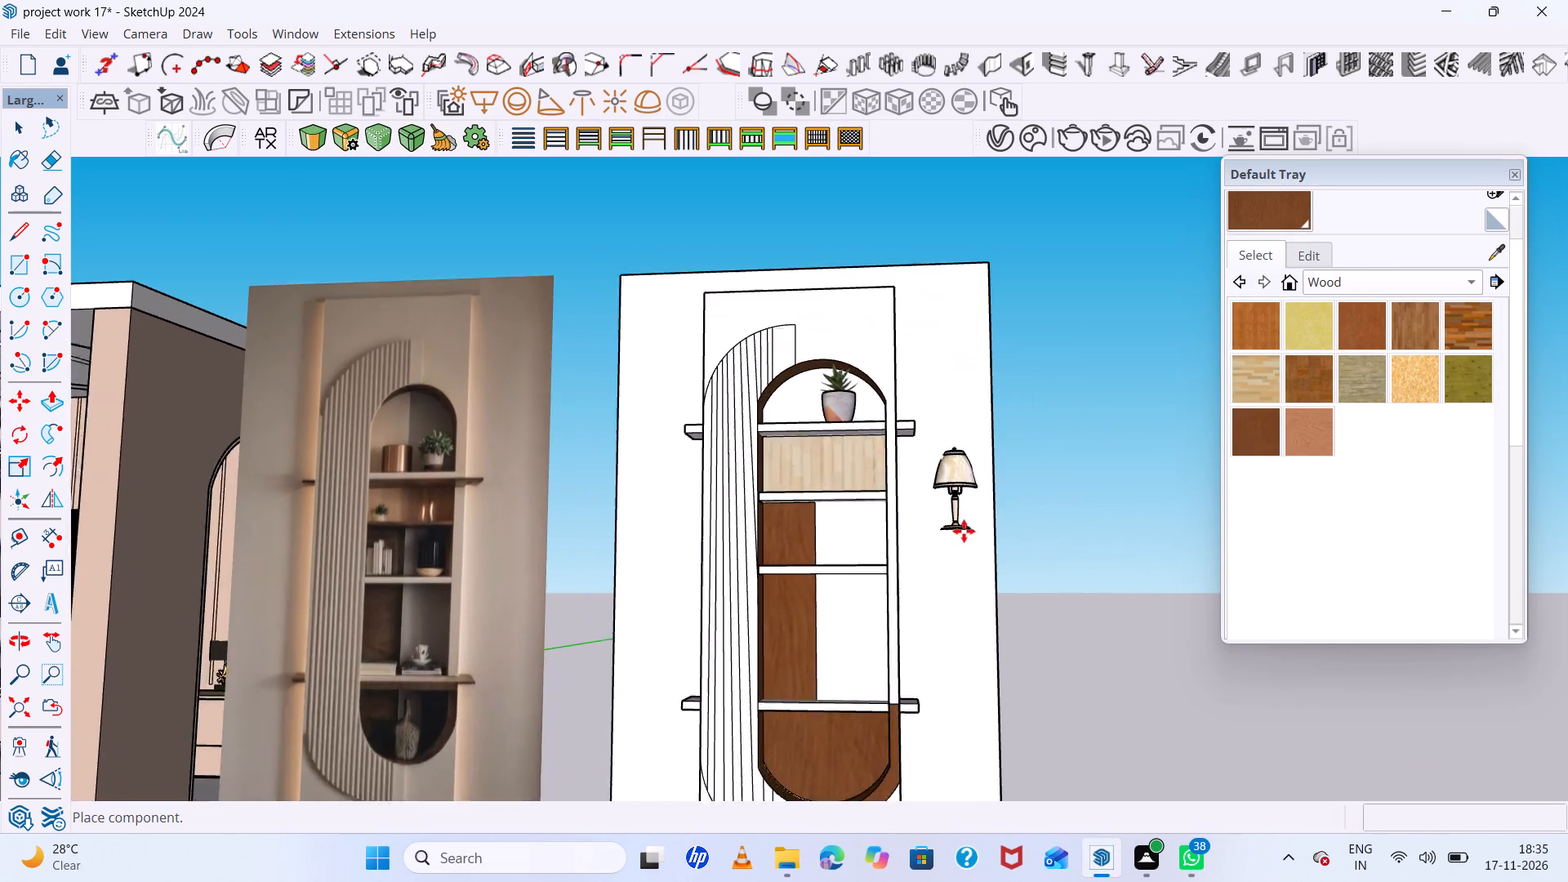
scroll(964, 531, up, 1)
scroll(1043, 619, down, 16)
scroll(880, 519, down, 2)
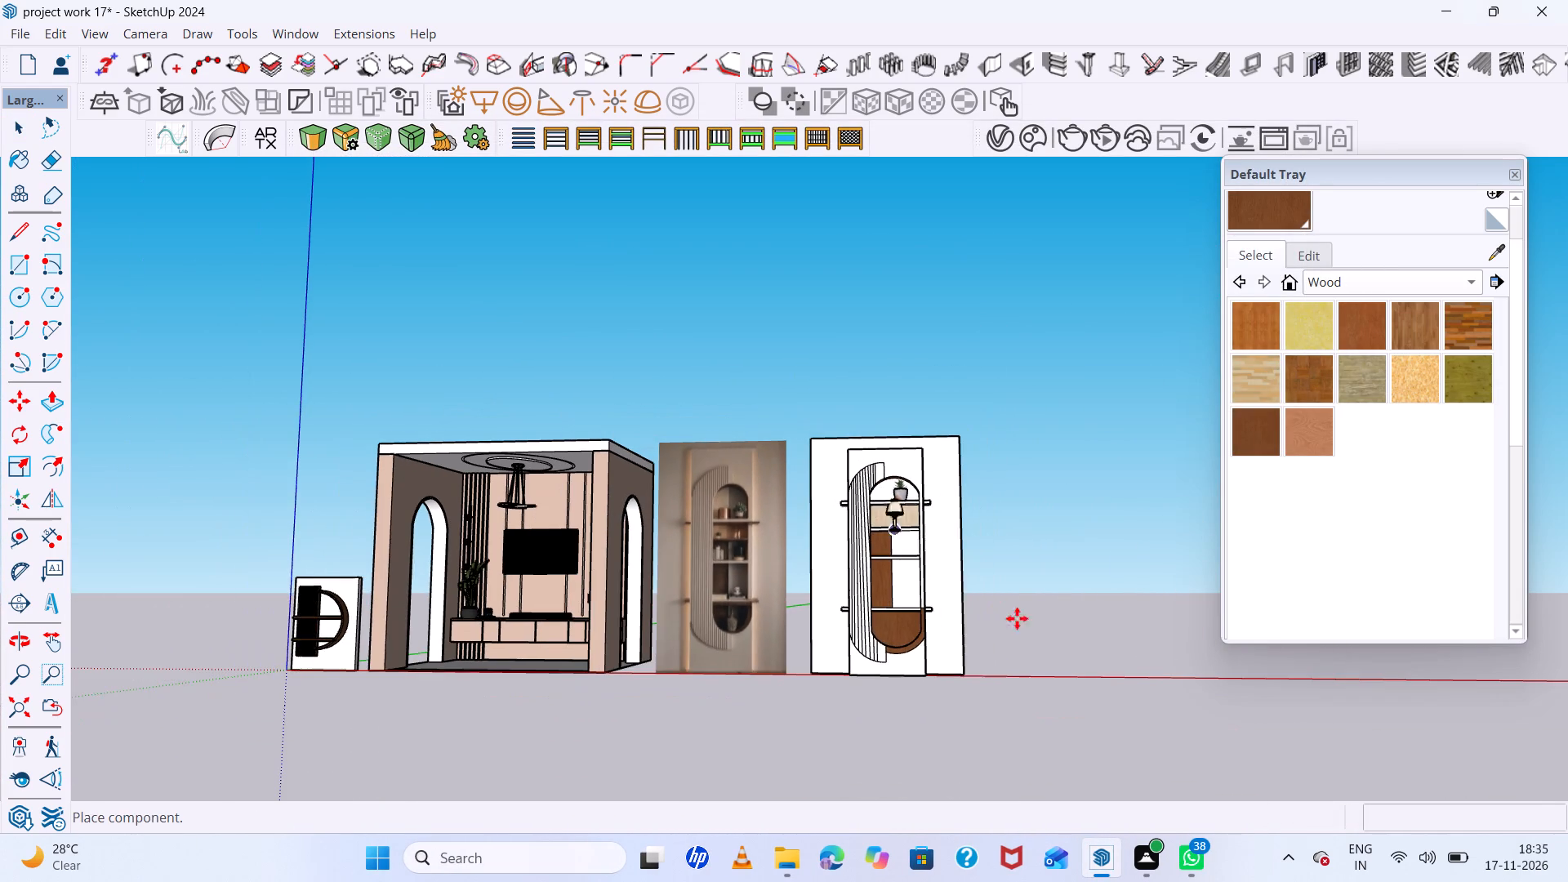
click(1089, 672)
Explode the placed table lamp component so the lamp is separate from the box-and-cone object beside it.
scroll(1089, 671, up, 2)
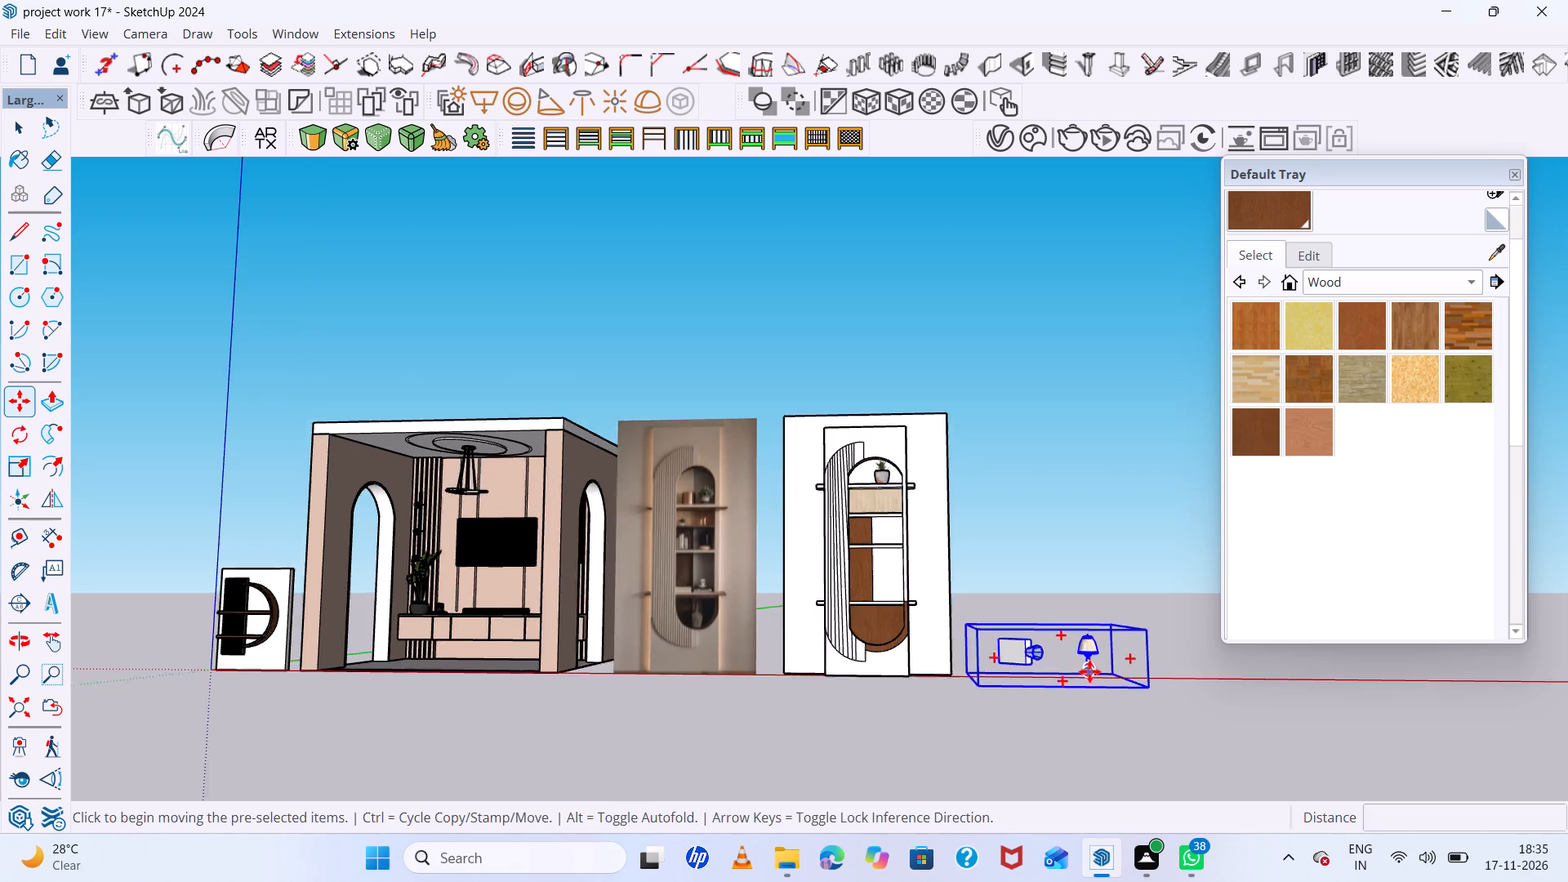
scroll(1089, 671, up, 9)
right_click(1048, 601)
key(space)
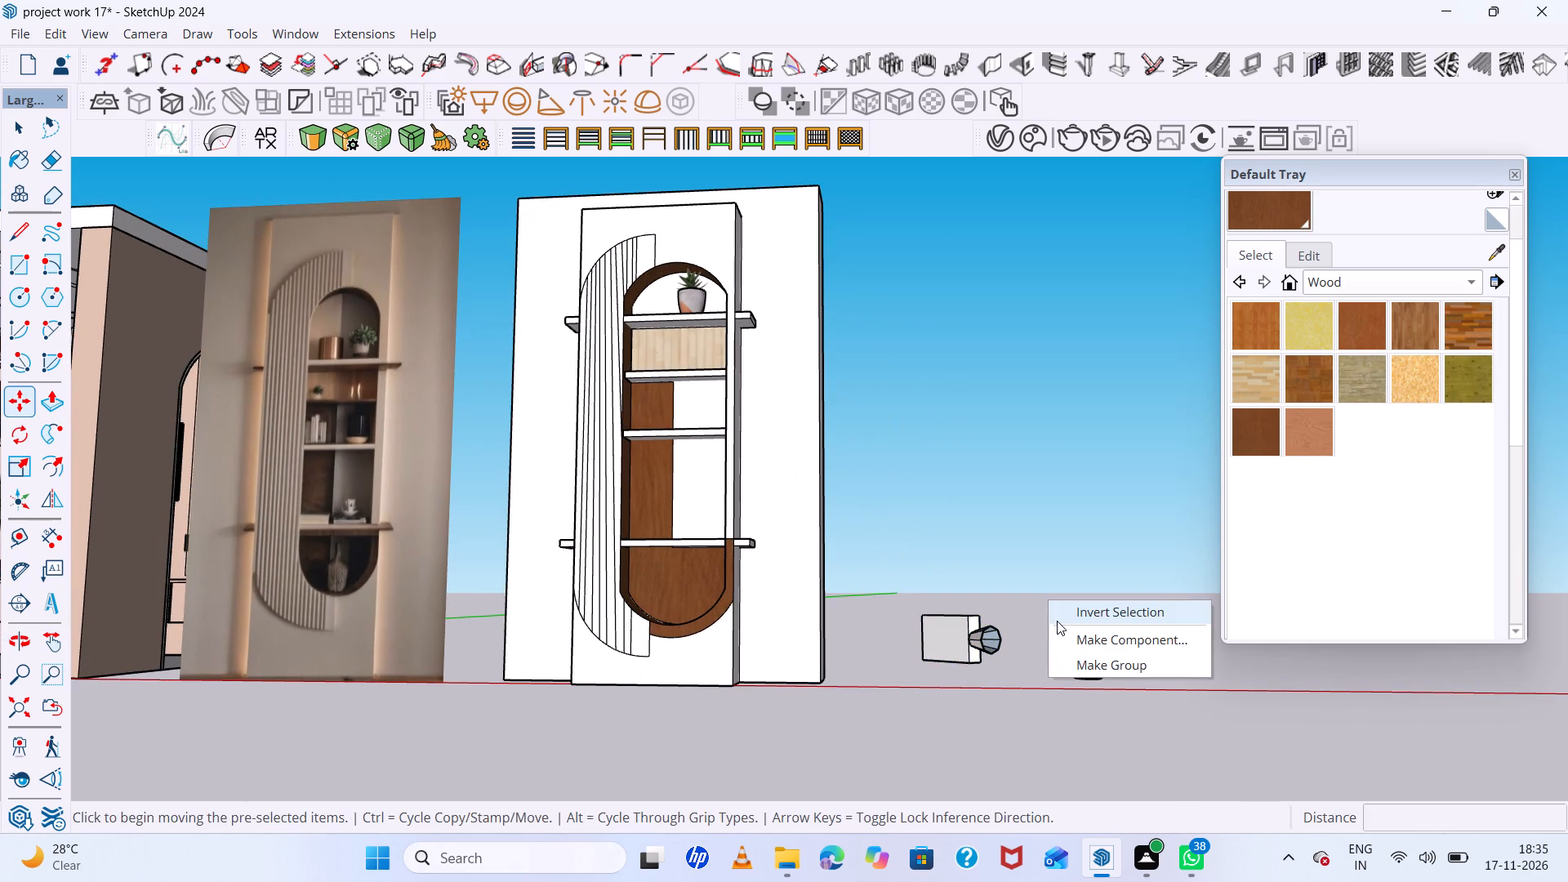
click(978, 637)
right_click(976, 637)
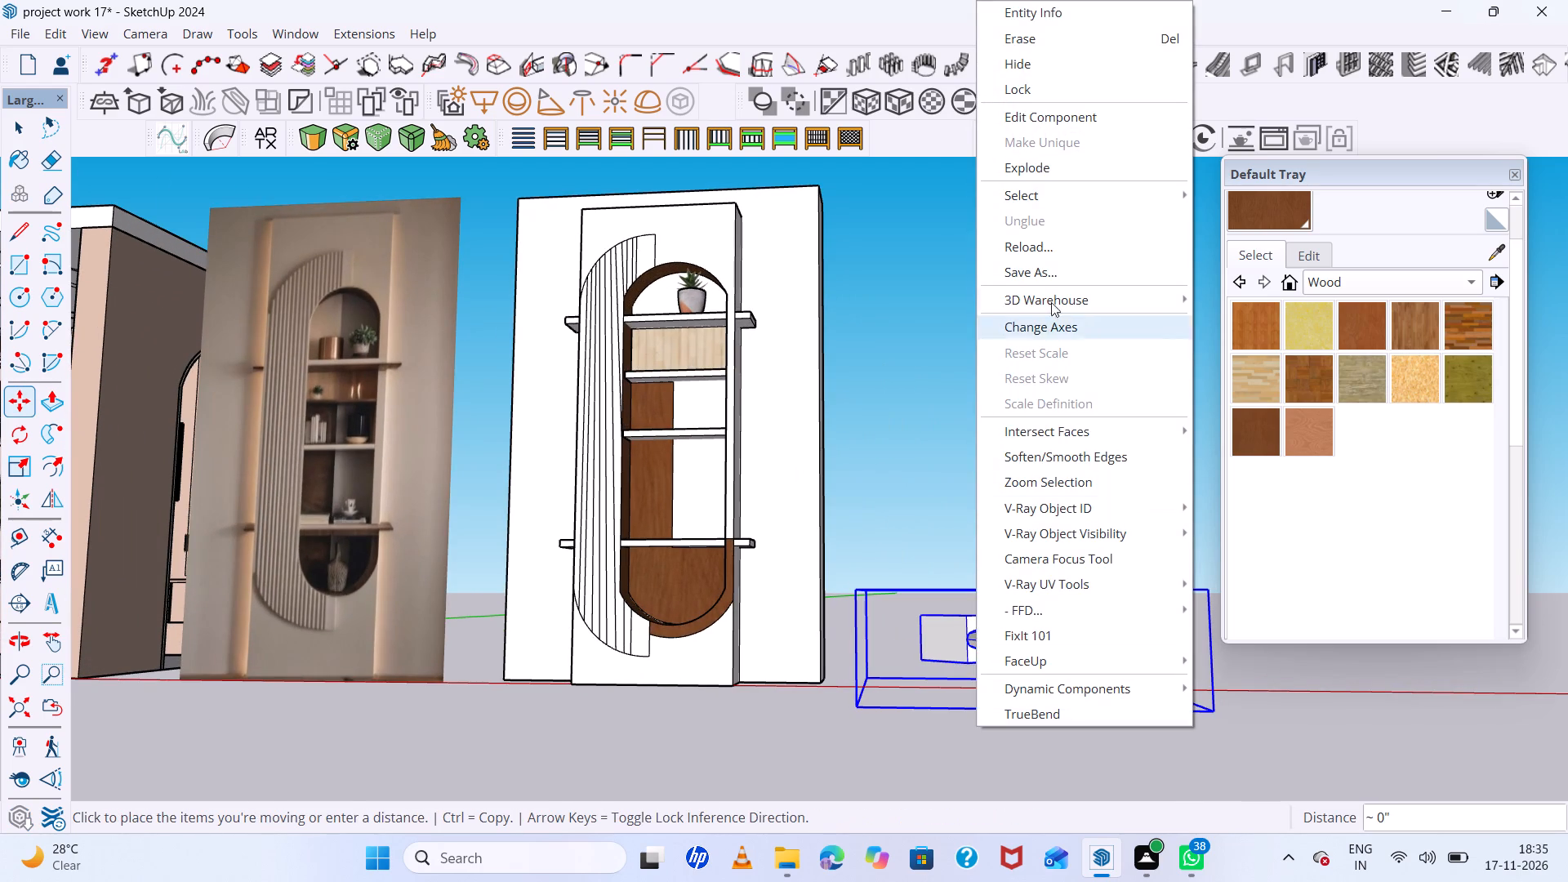
click(1060, 167)
key(space)
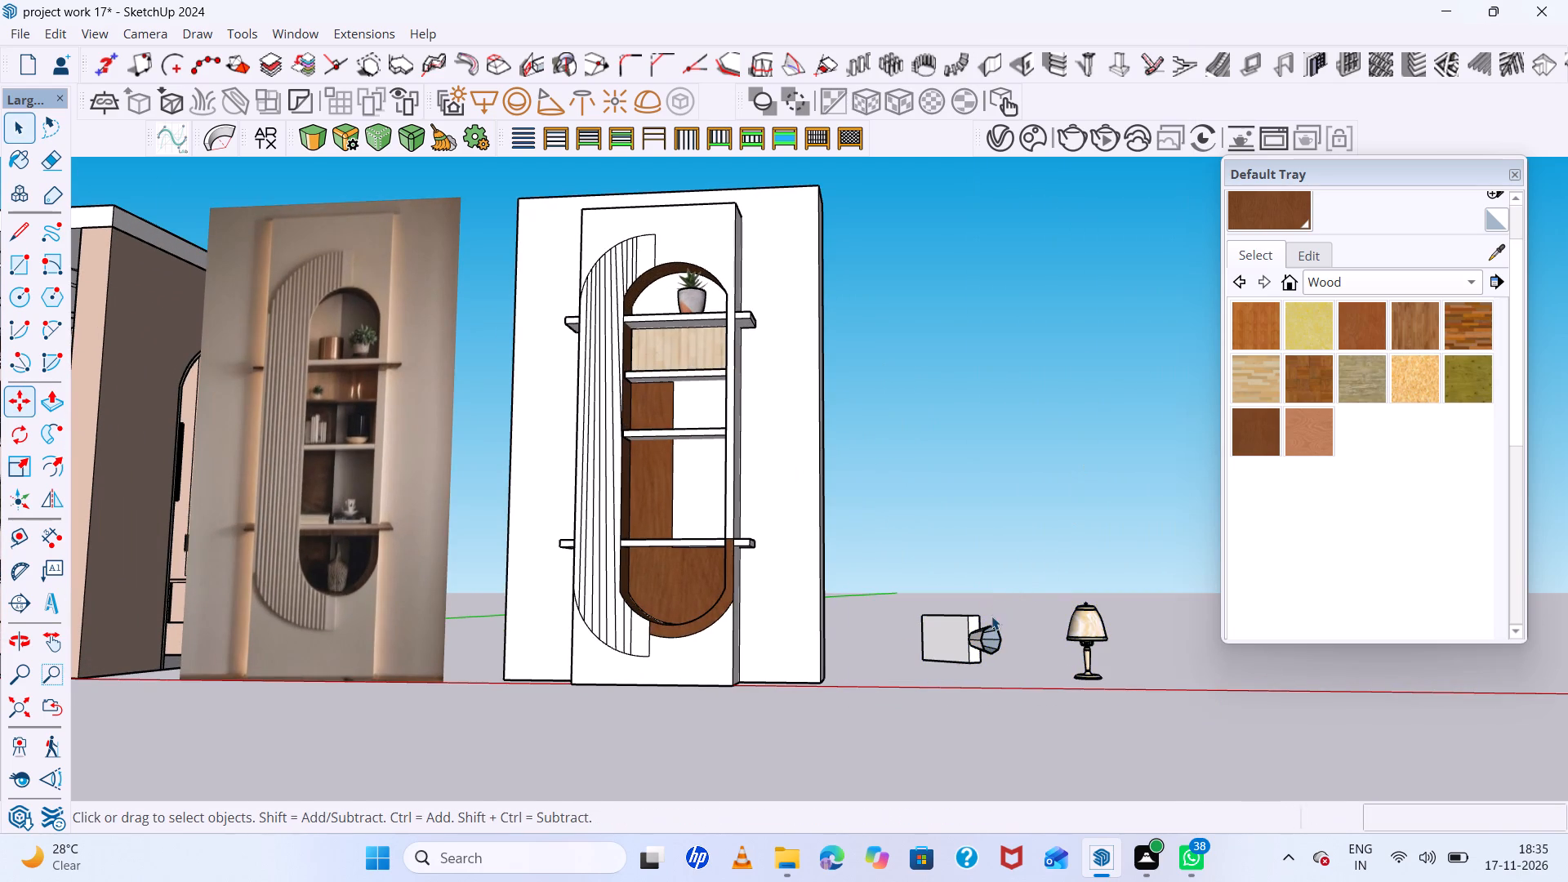
click(975, 638)
right_click(975, 638)
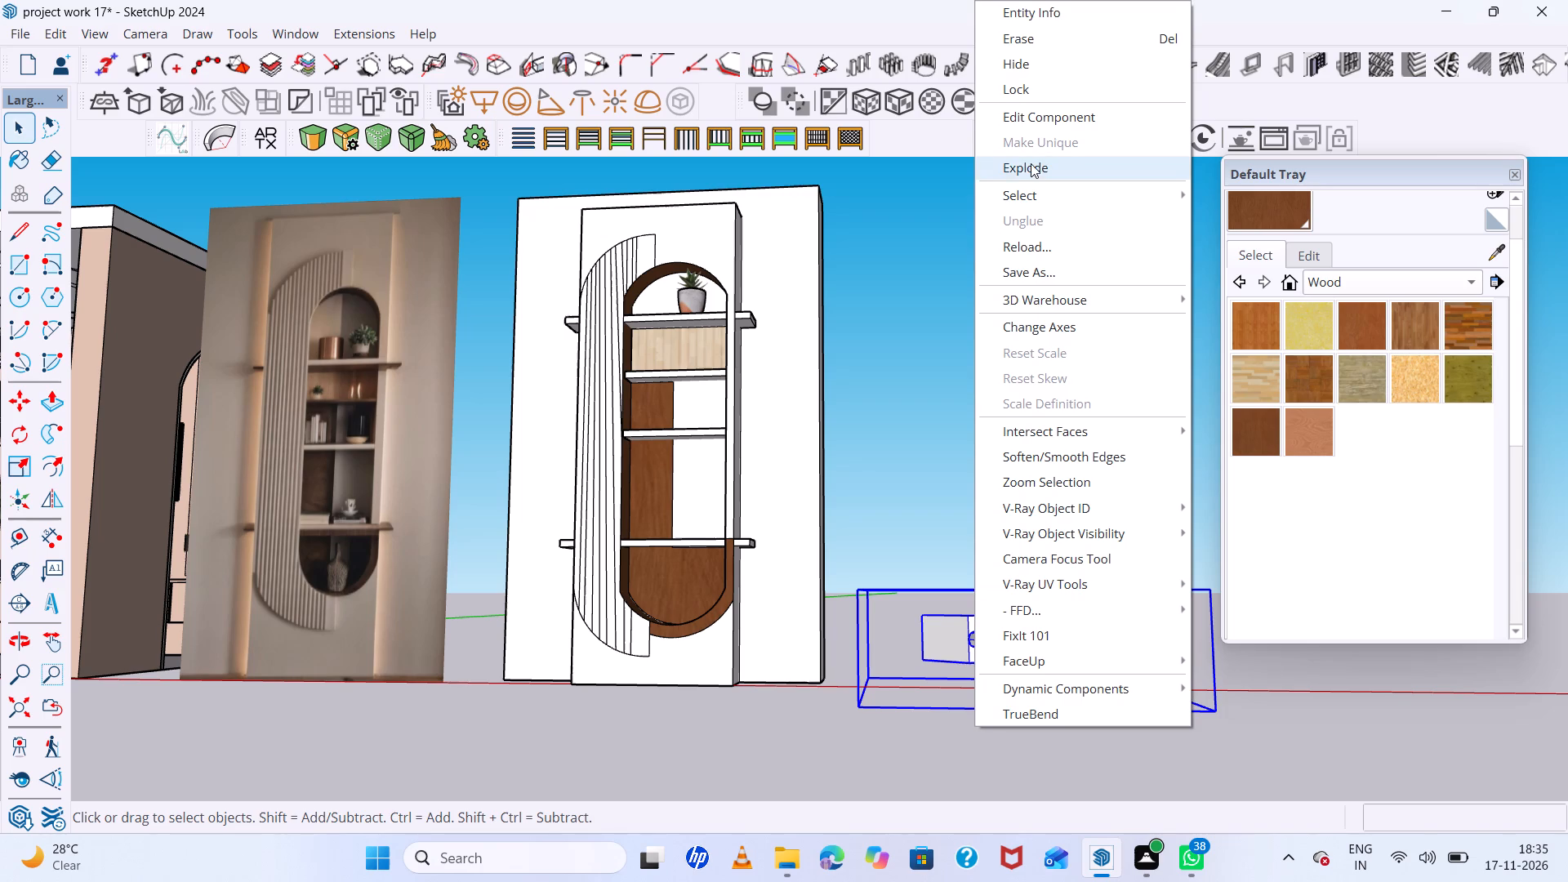
click(1031, 163)
key(space)
Delete the extra box-and-cone object standing beside the table lamp.
click(974, 645)
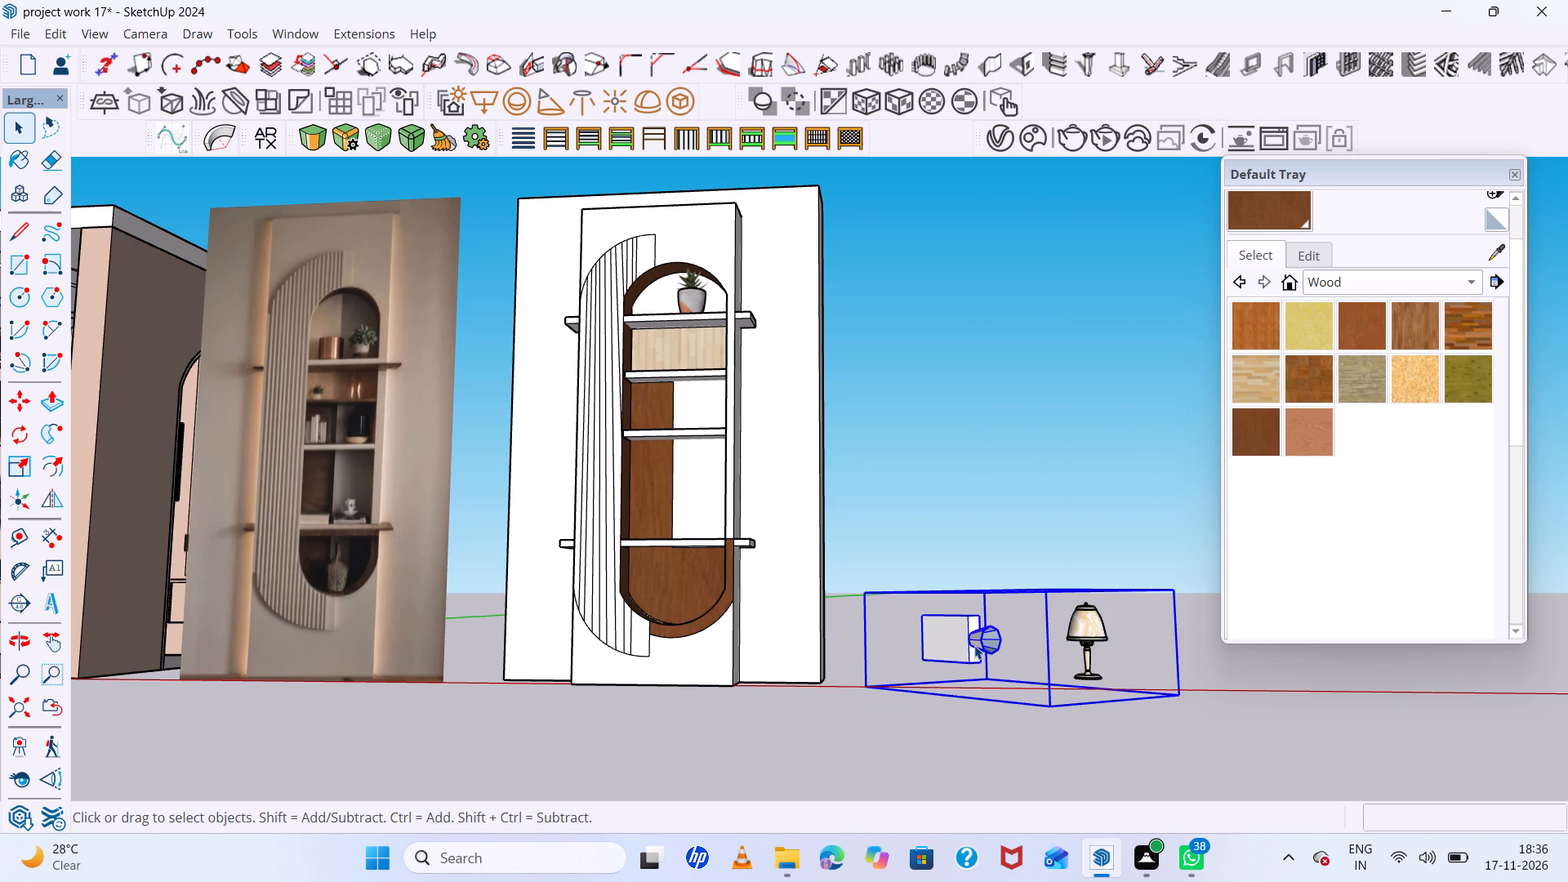
click(974, 645)
click(1090, 622)
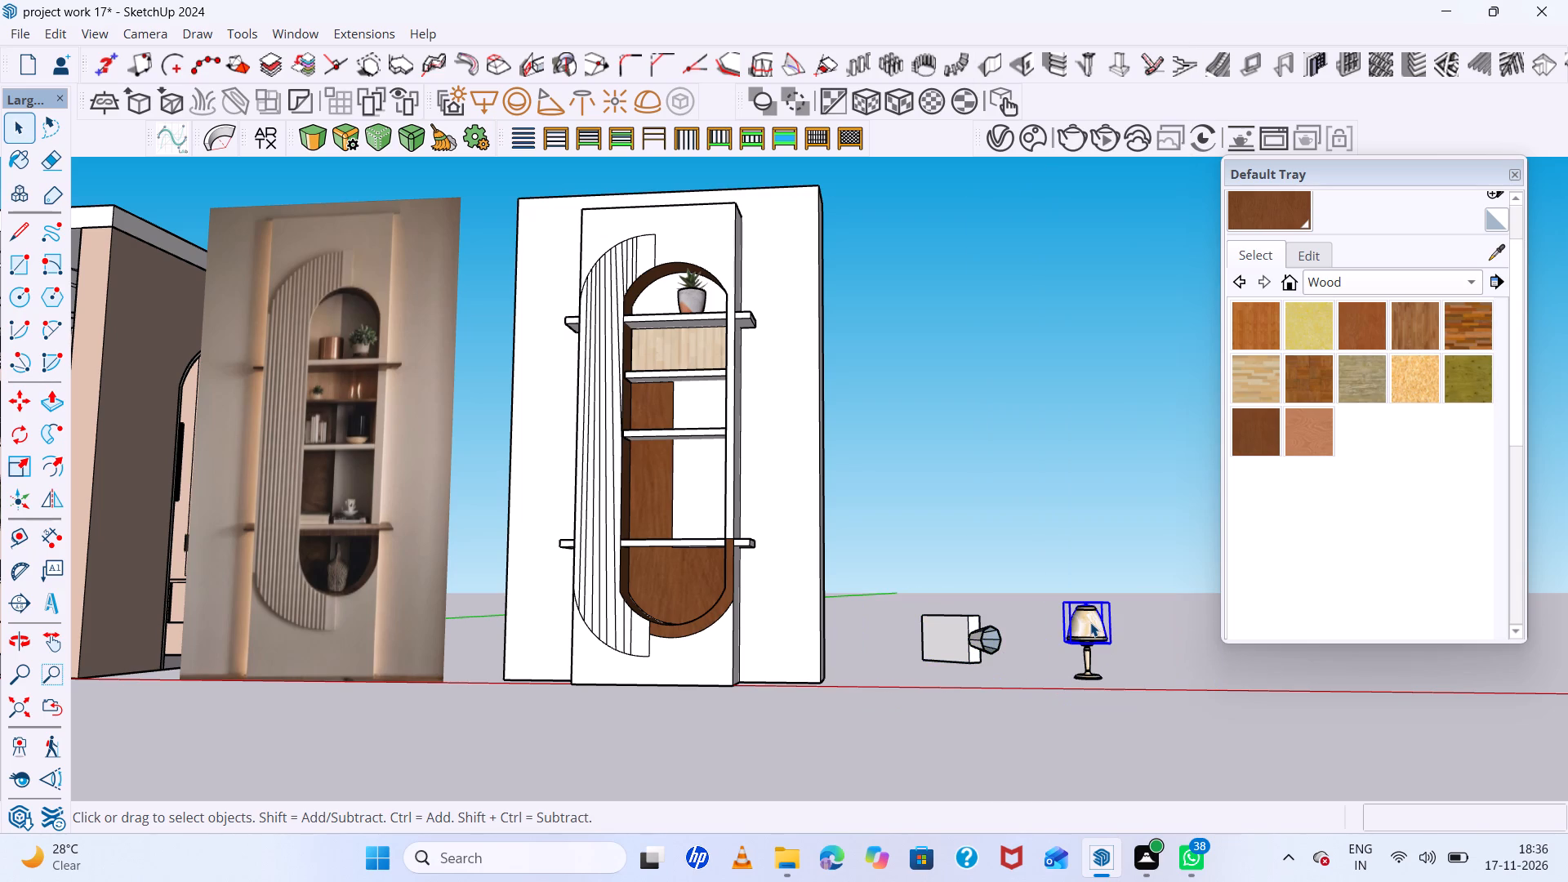
click(1090, 648)
click(976, 642)
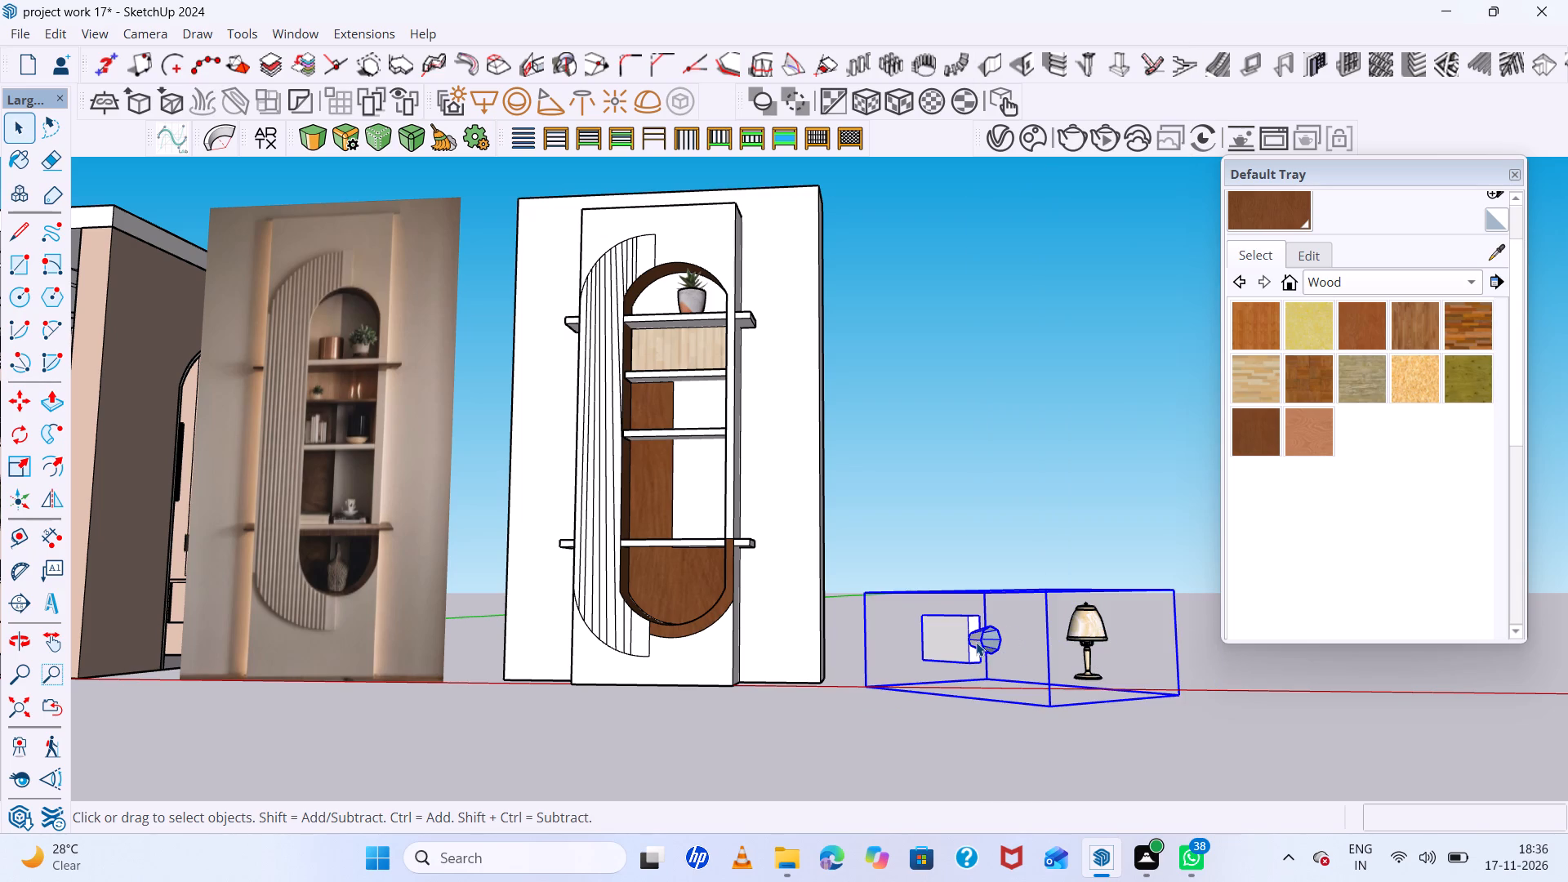
key(Delete)
Select all parts of the table lamp and make them one group.
drag(1190, 556, 1061, 670)
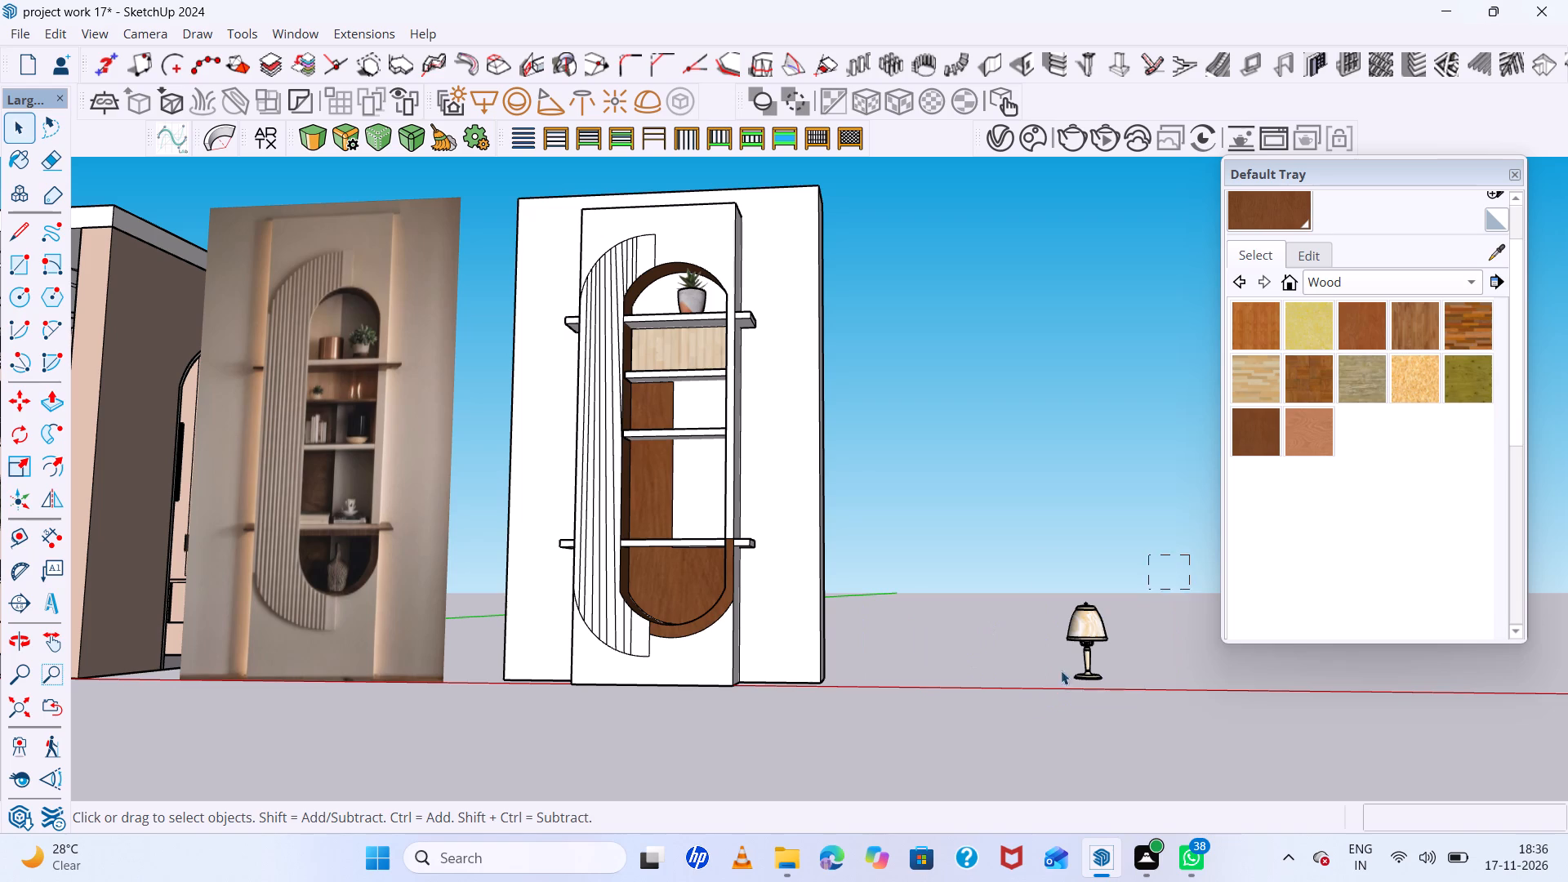
drag(1061, 670, 1013, 728)
right_click(1089, 626)
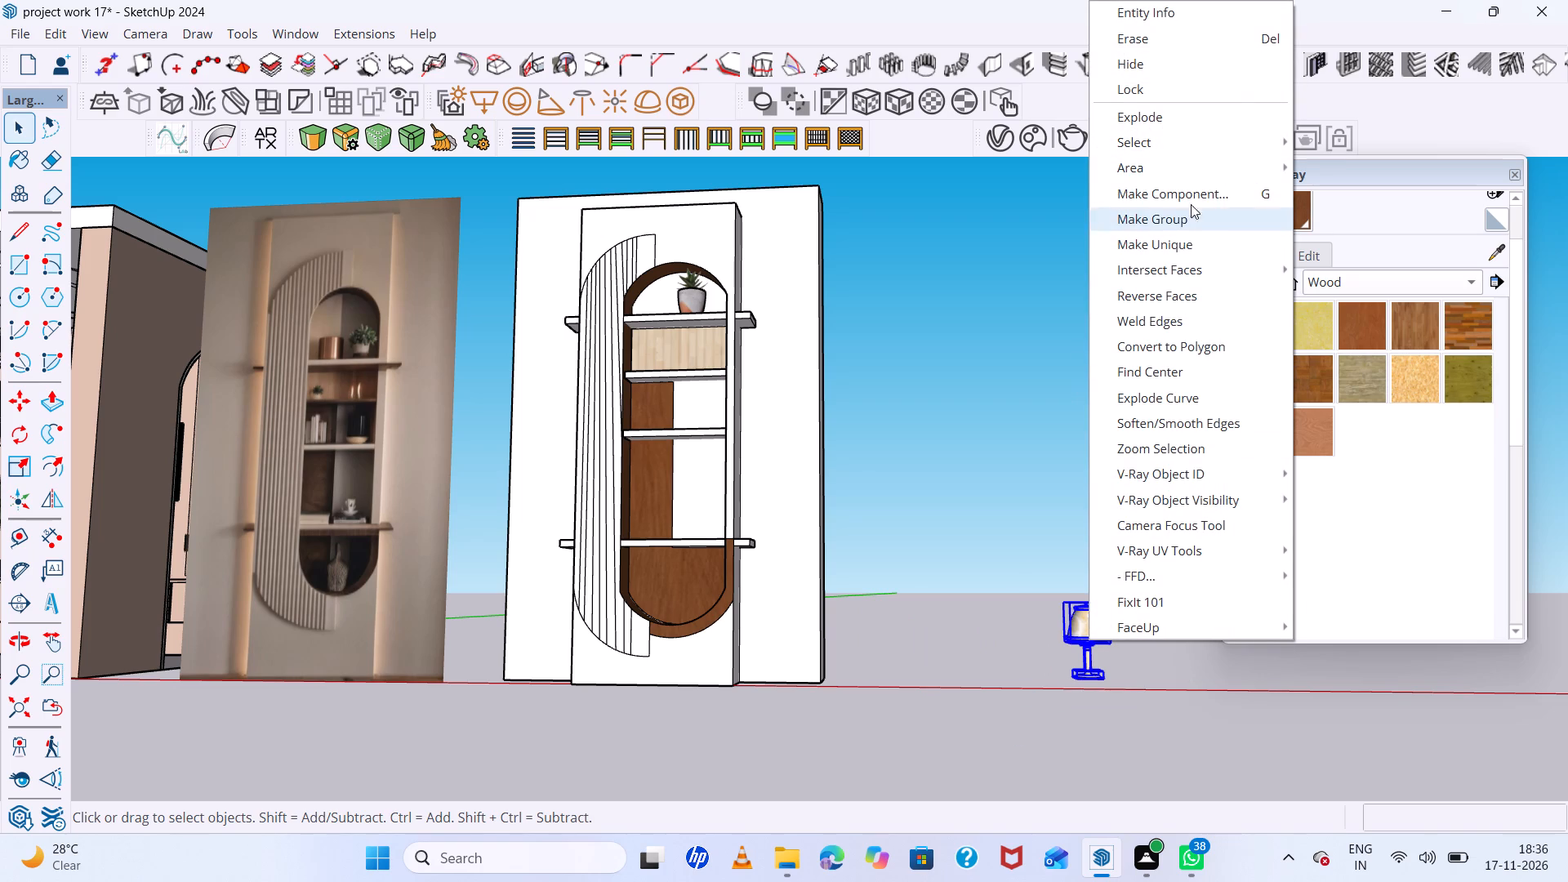
click(1188, 222)
scroll(1022, 531, down, 8)
middle_drag(1014, 524, 1036, 611)
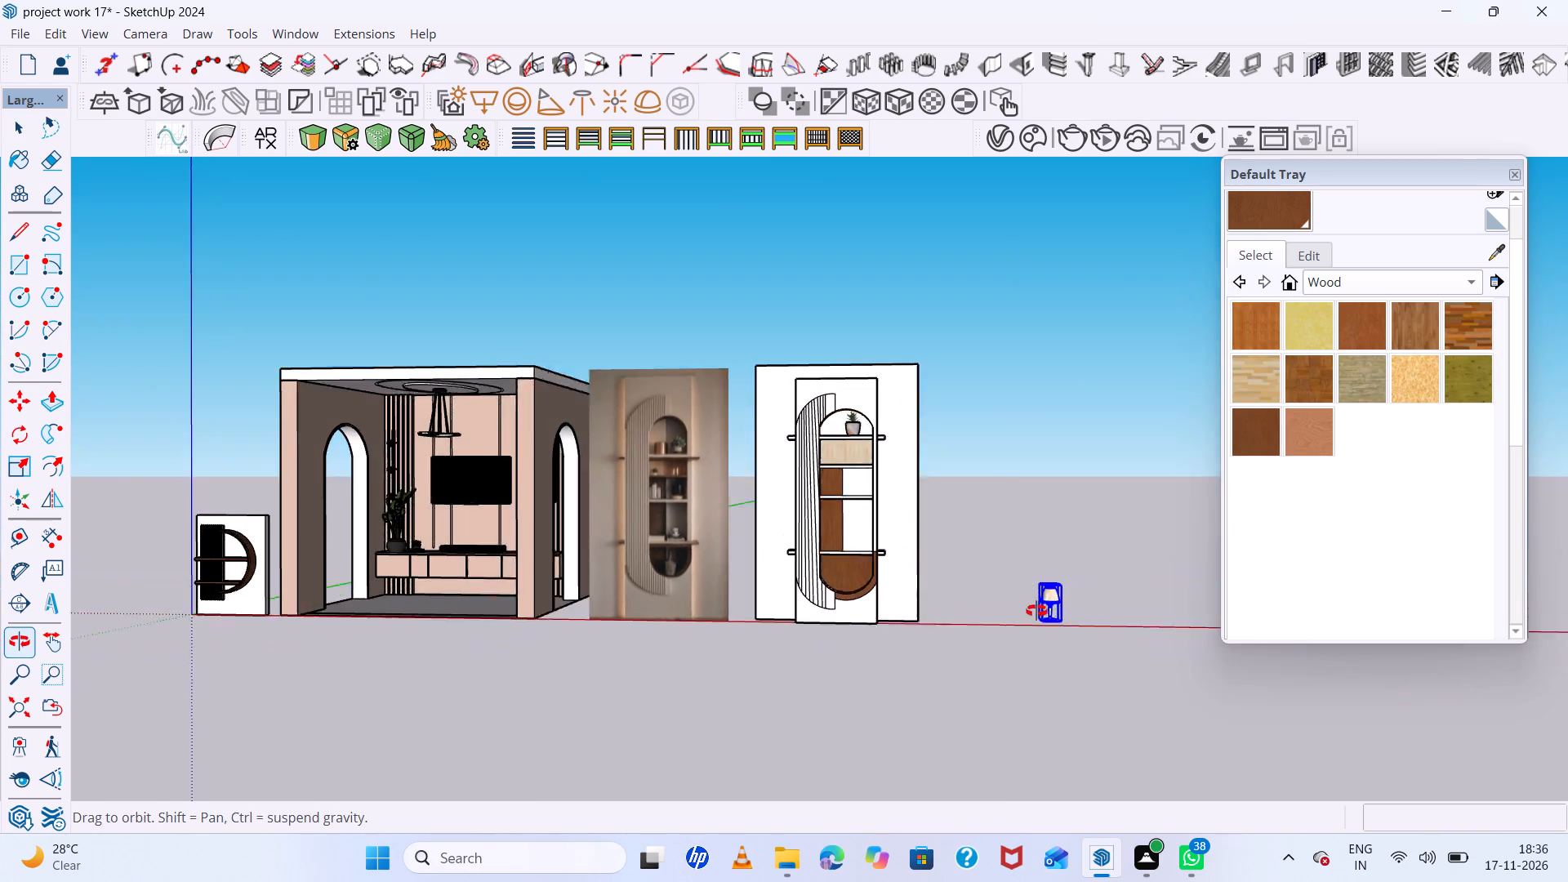
middle_drag(1036, 611, 1049, 657)
scroll(1054, 656, up, 13)
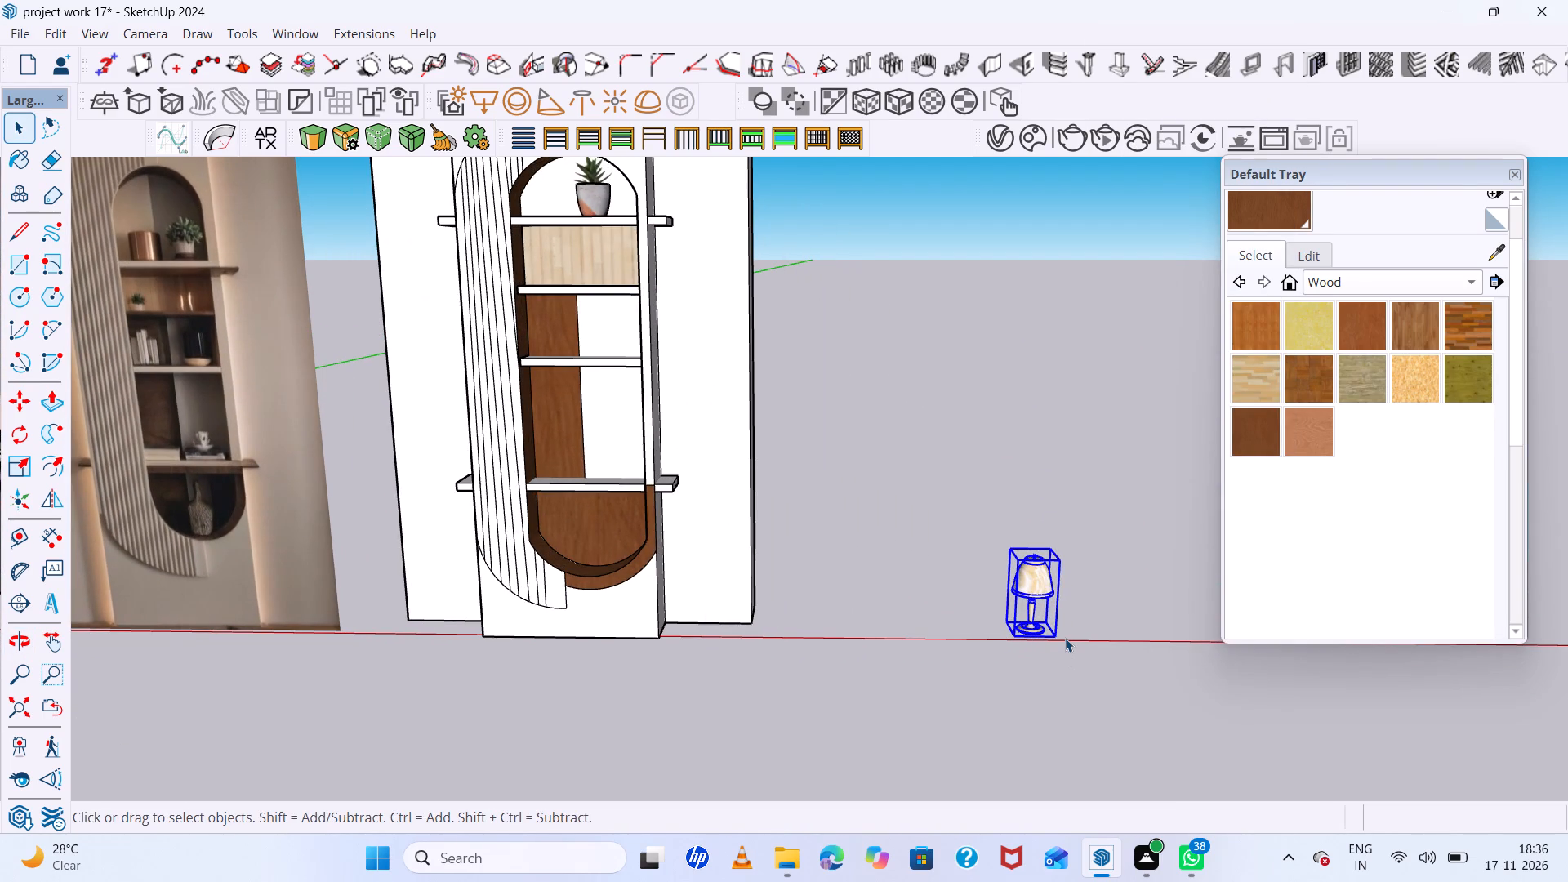
Move the table lamp group from the ground onto the niche's third shelf from the top, beside the dark wood back panel.
key(m)
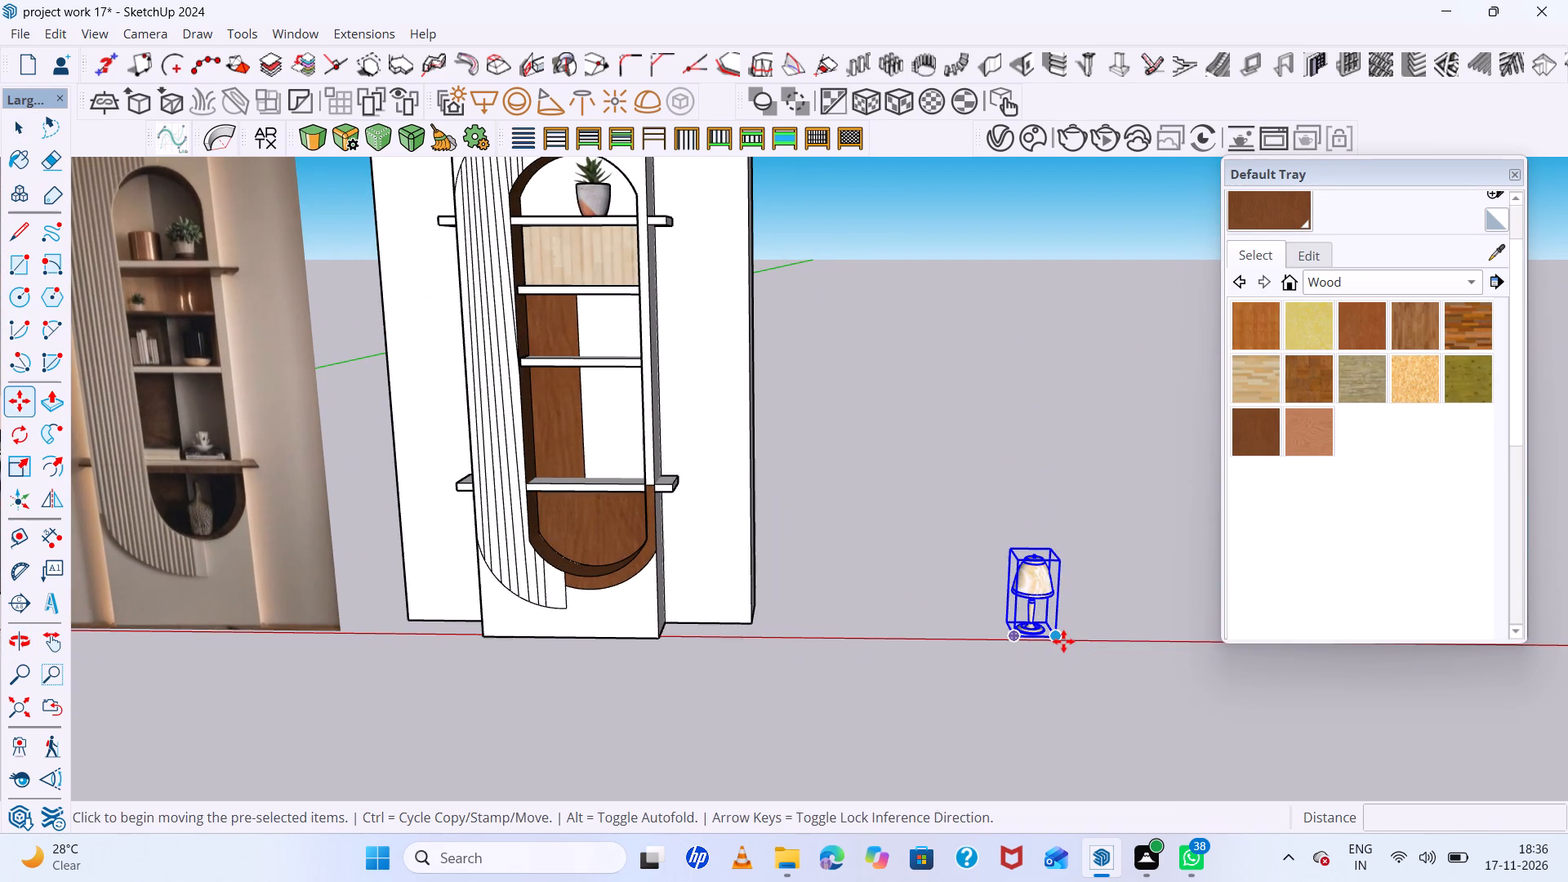
click(1058, 639)
scroll(1125, 696, down, 12)
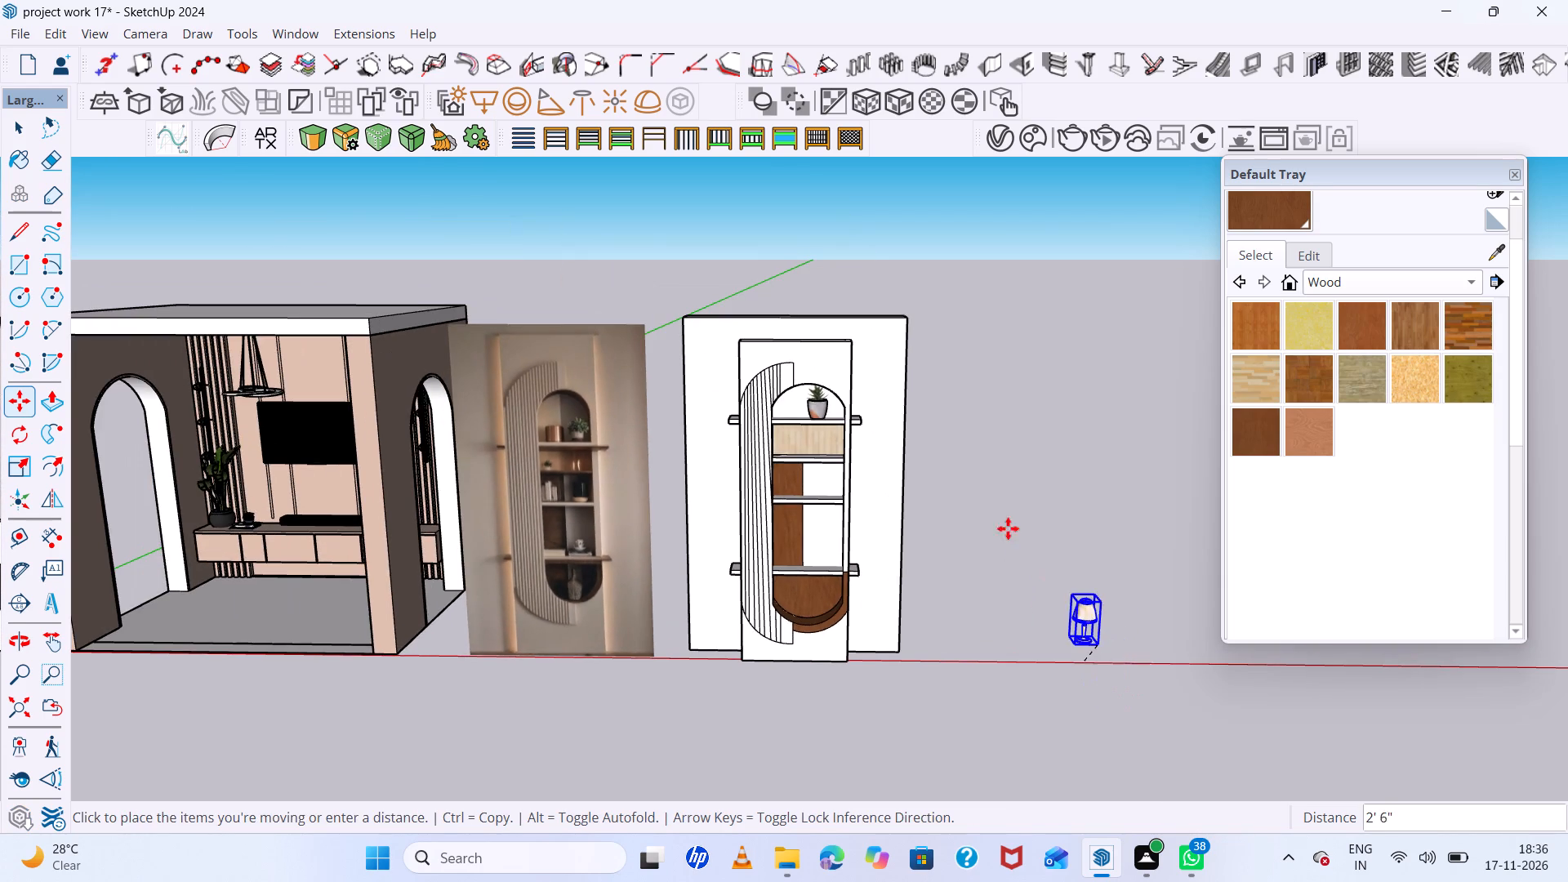
scroll(929, 434, up, 6)
scroll(861, 457, up, 4)
scroll(738, 535, up, 5)
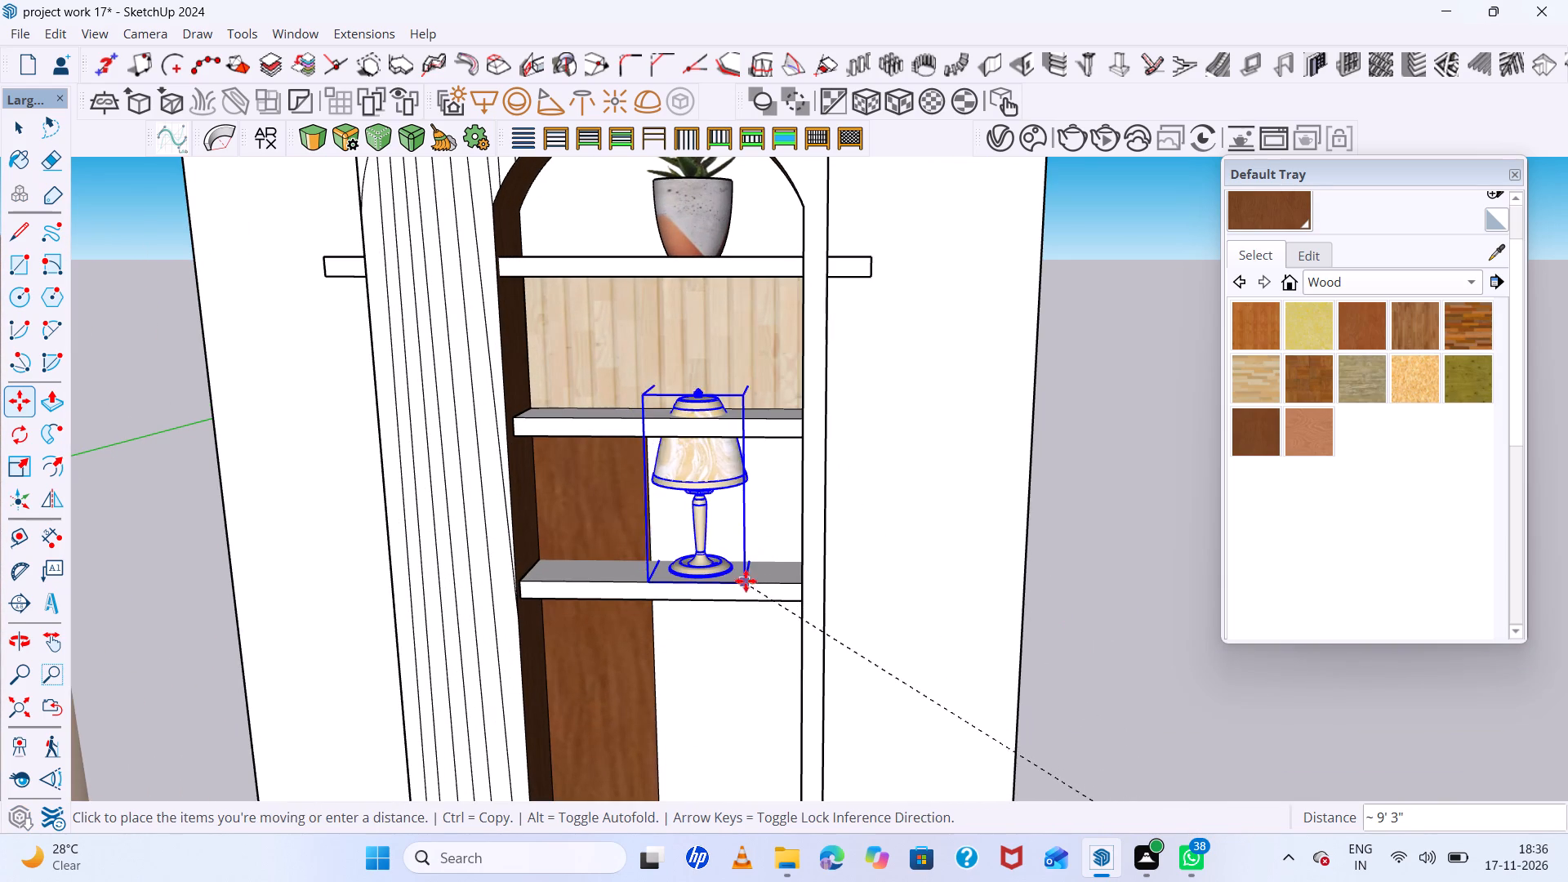
click(760, 583)
scroll(765, 563, up, 6)
middle_drag(766, 562, 864, 571)
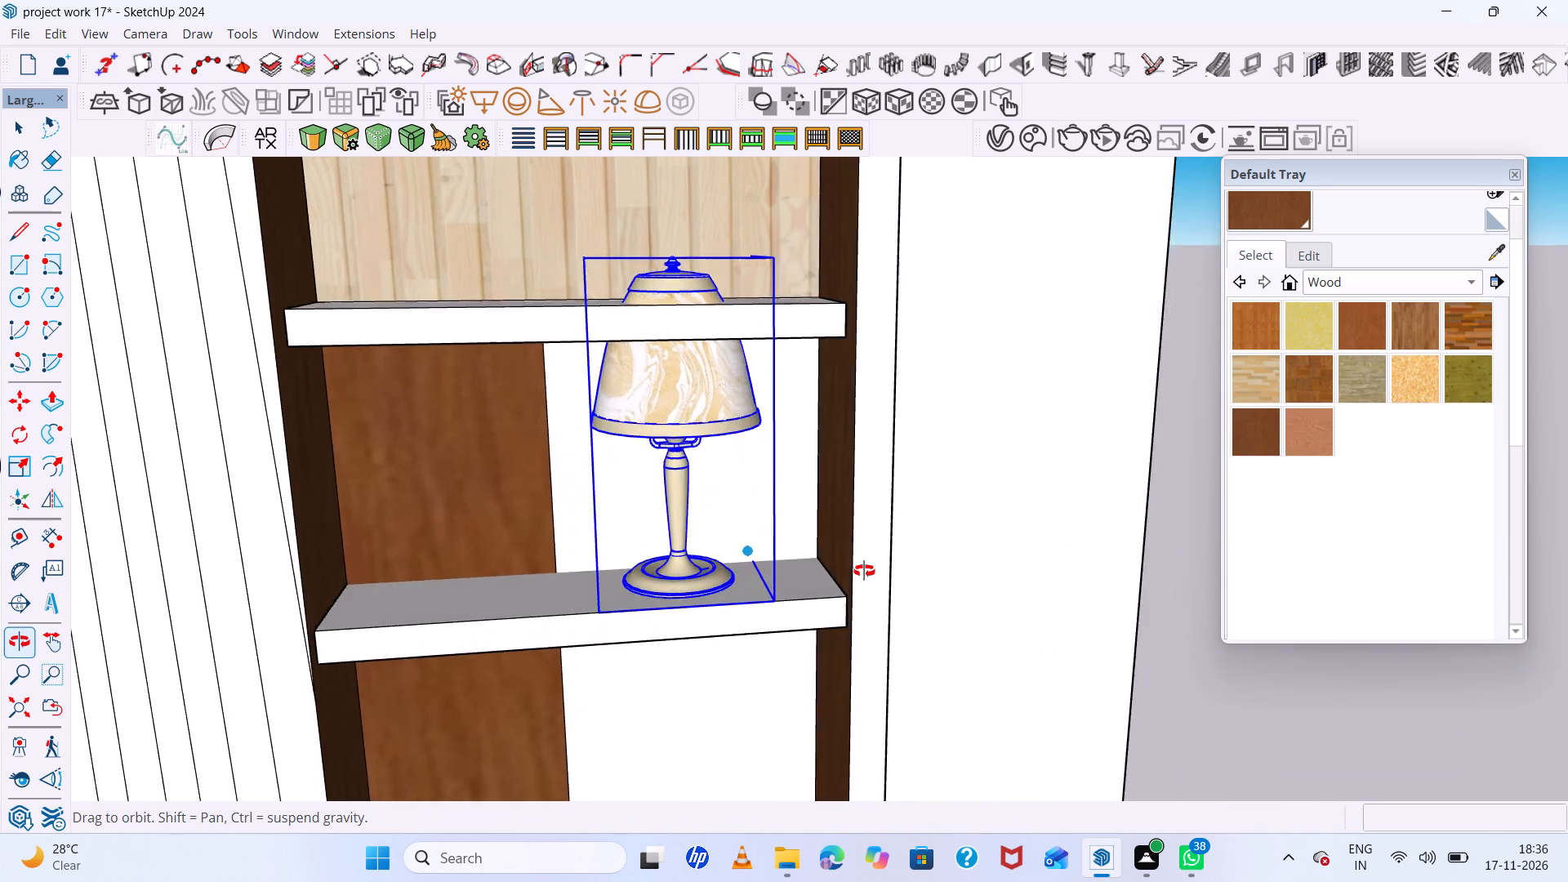
middle_drag(864, 571, 868, 597)
Scale the table lamp uniformly about its centre to roughly half size so it fits between the two shelves.
key(s)
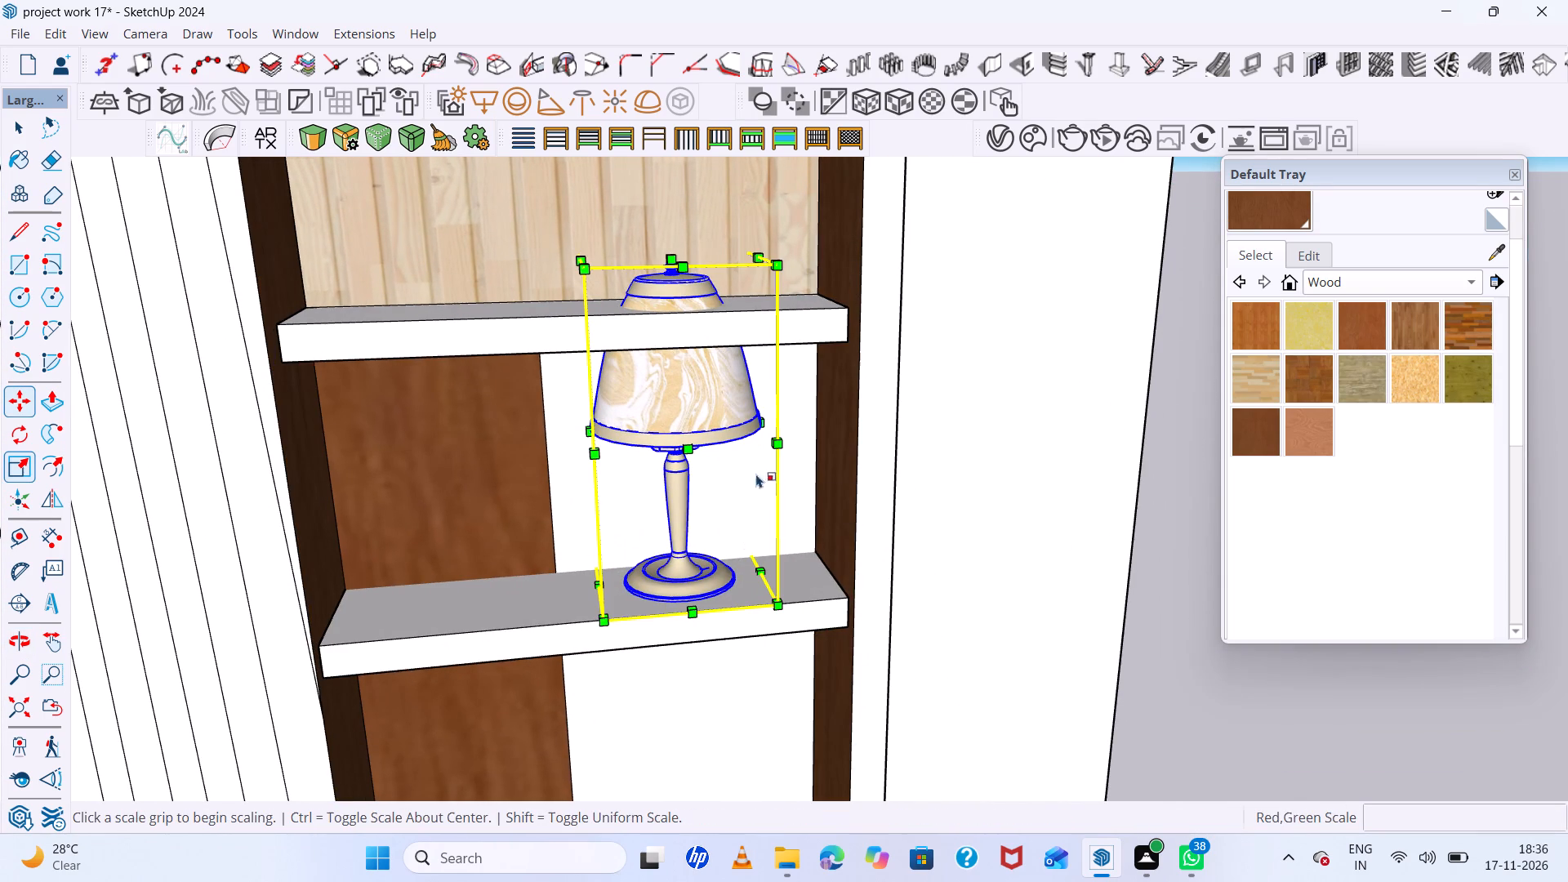
click(773, 269)
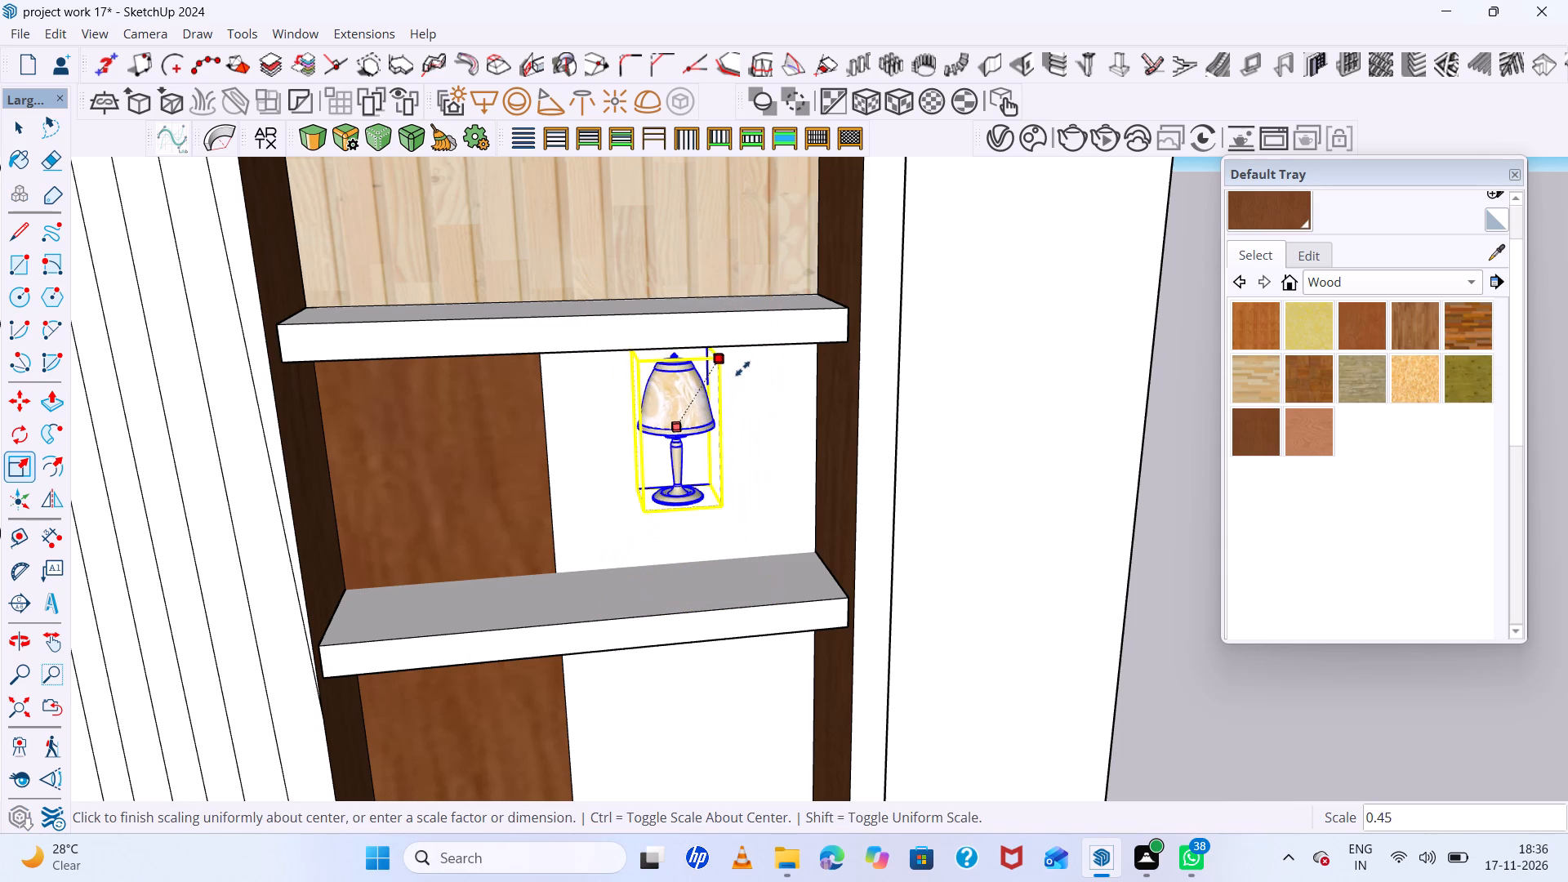
ctrl+click(748, 360)
middle_drag(737, 526, 718, 449)
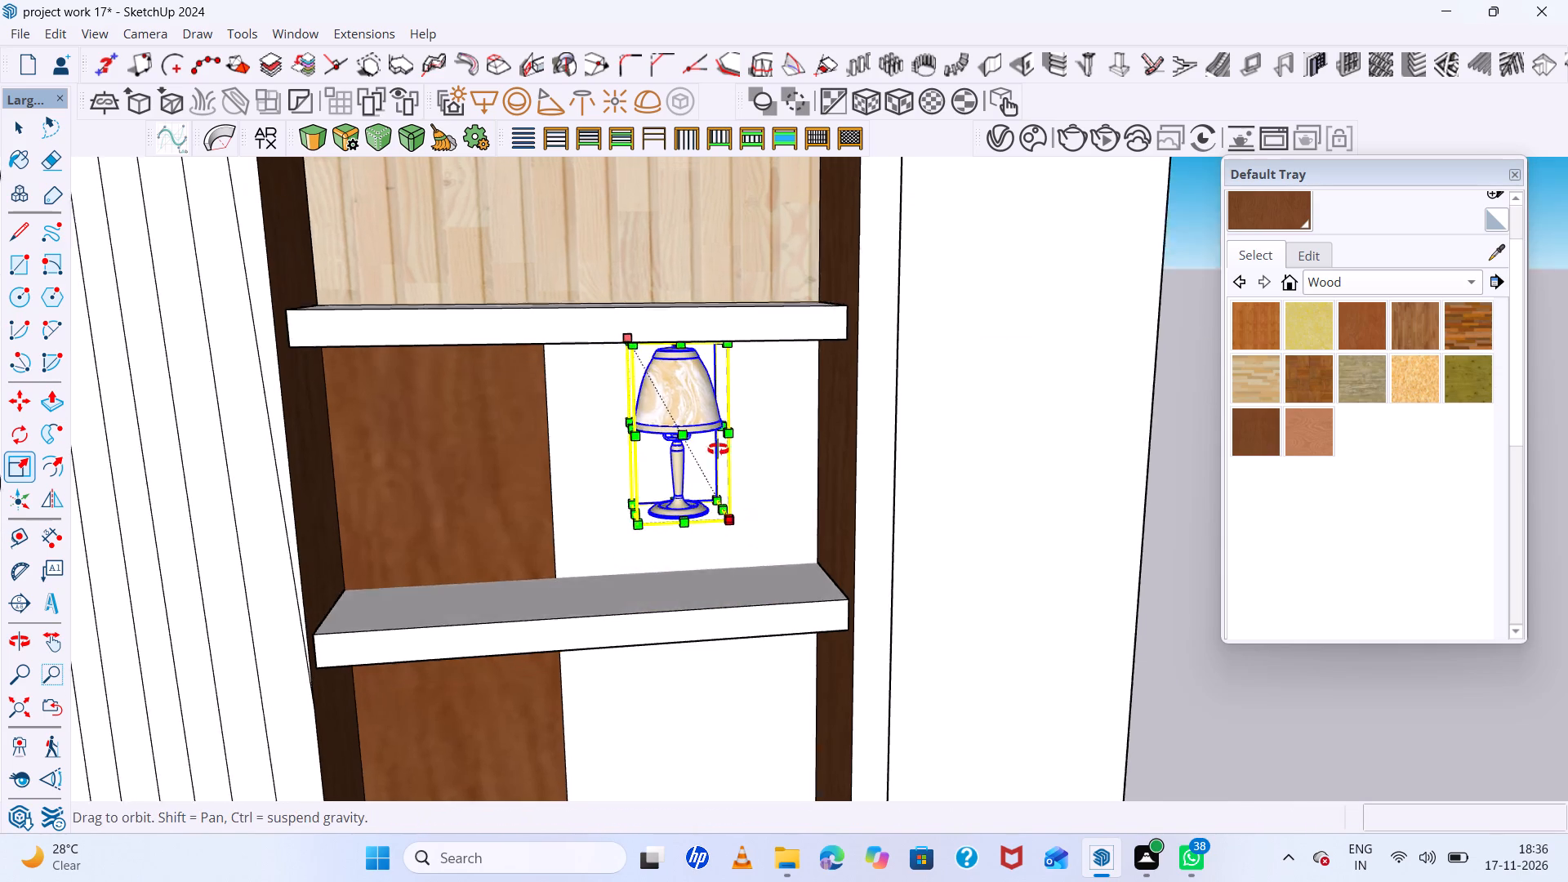
middle_drag(718, 449, 715, 434)
Move the reduced table lamp down onto the third shelf, shift its base back fully onto the shelf surface, and deselect it.
key(m)
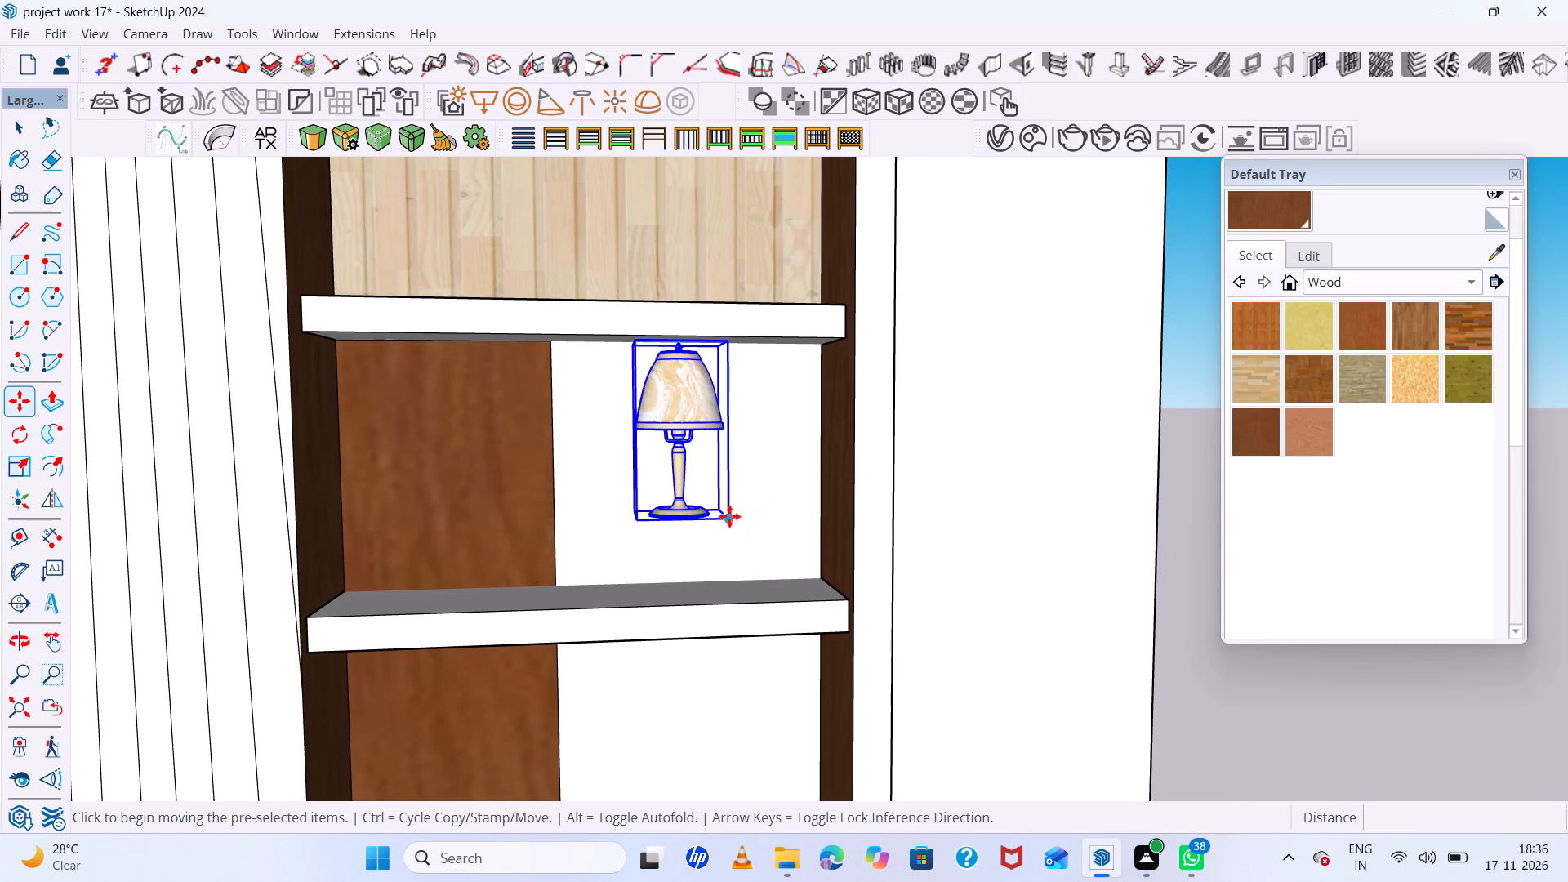
click(729, 516)
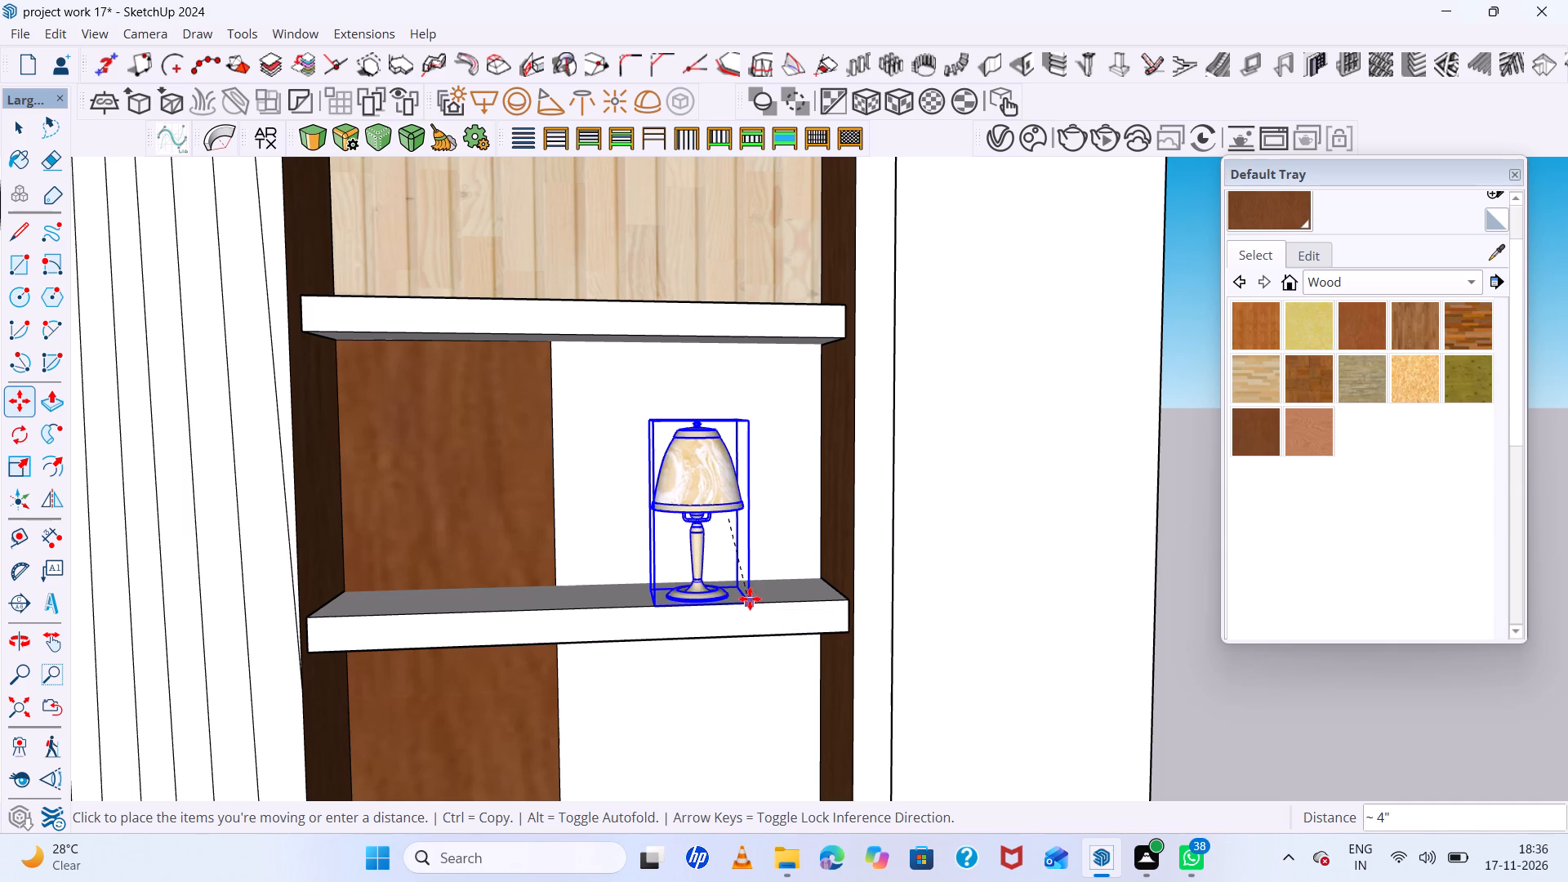
click(750, 599)
scroll(791, 577, down, 2)
middle_drag(791, 577, 665, 703)
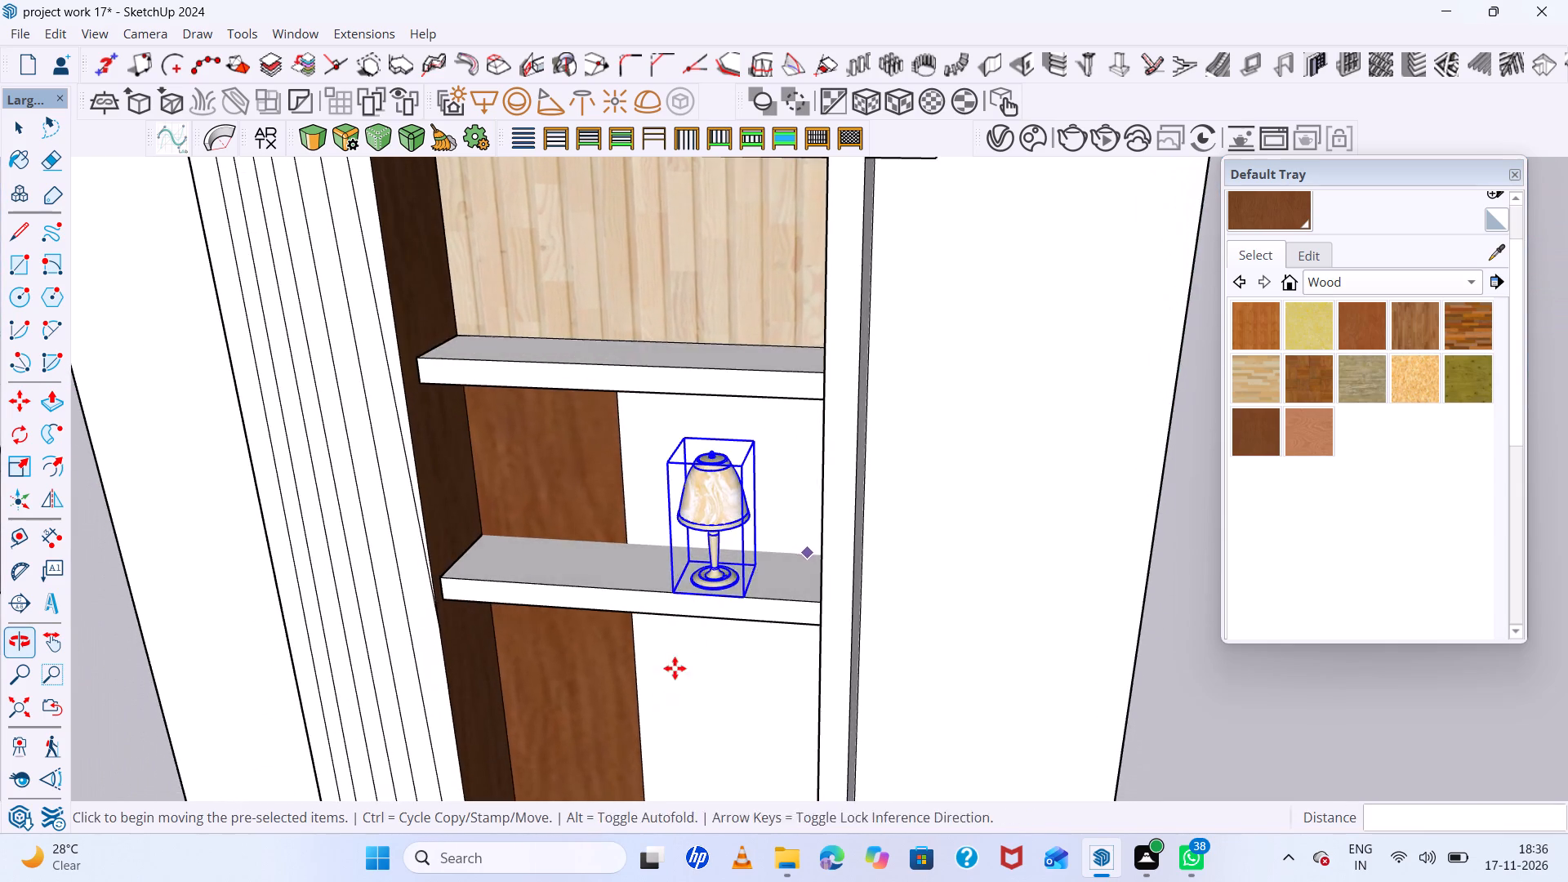
scroll(780, 546, up, 10)
click(723, 587)
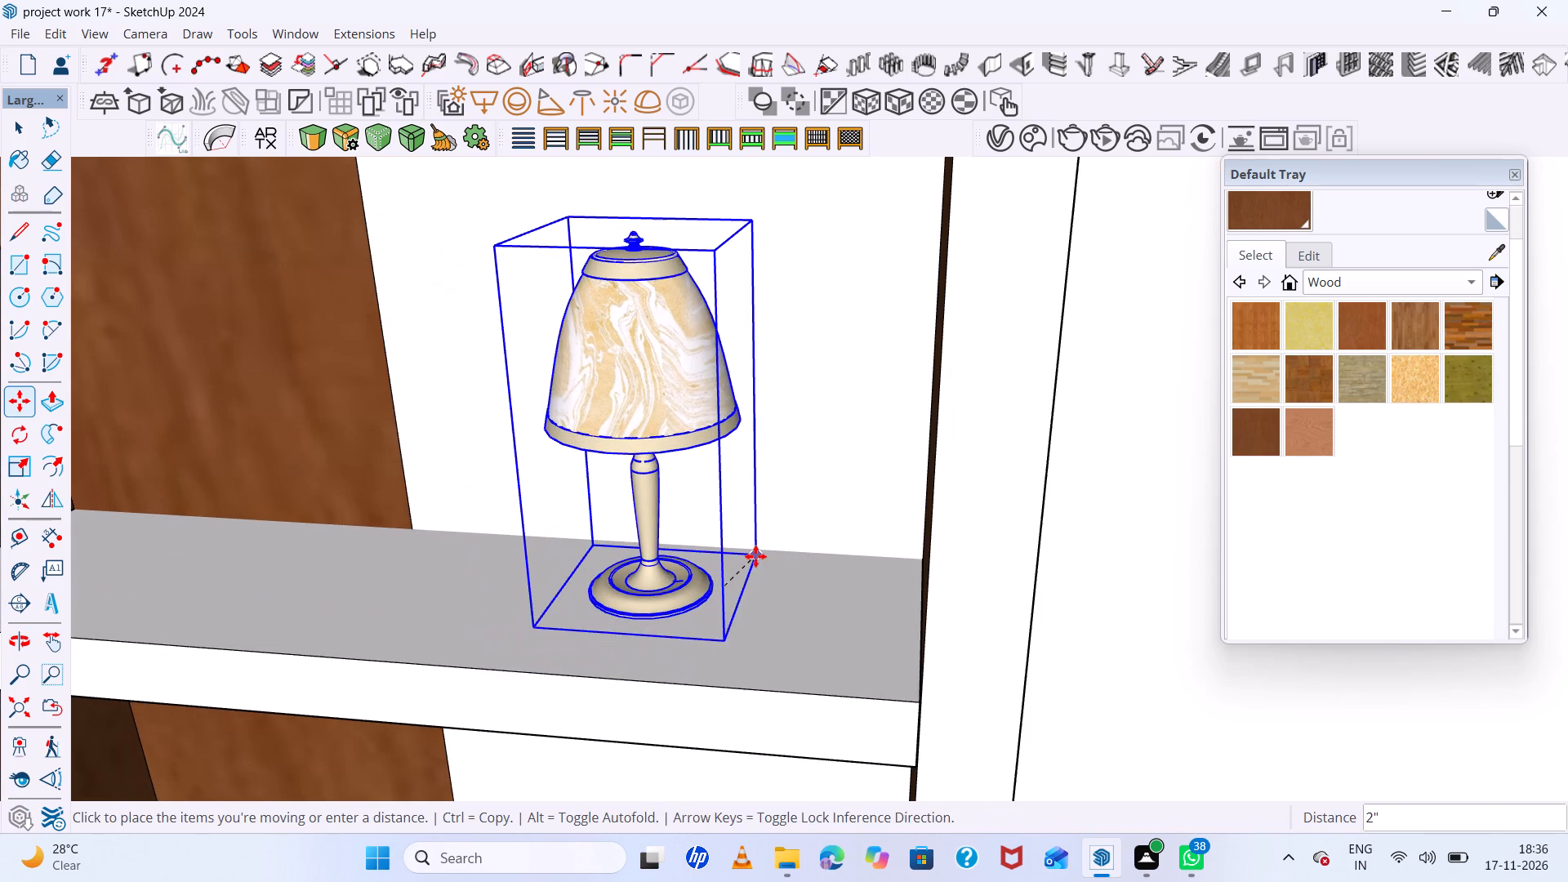
click(753, 566)
scroll(680, 562, down, 13)
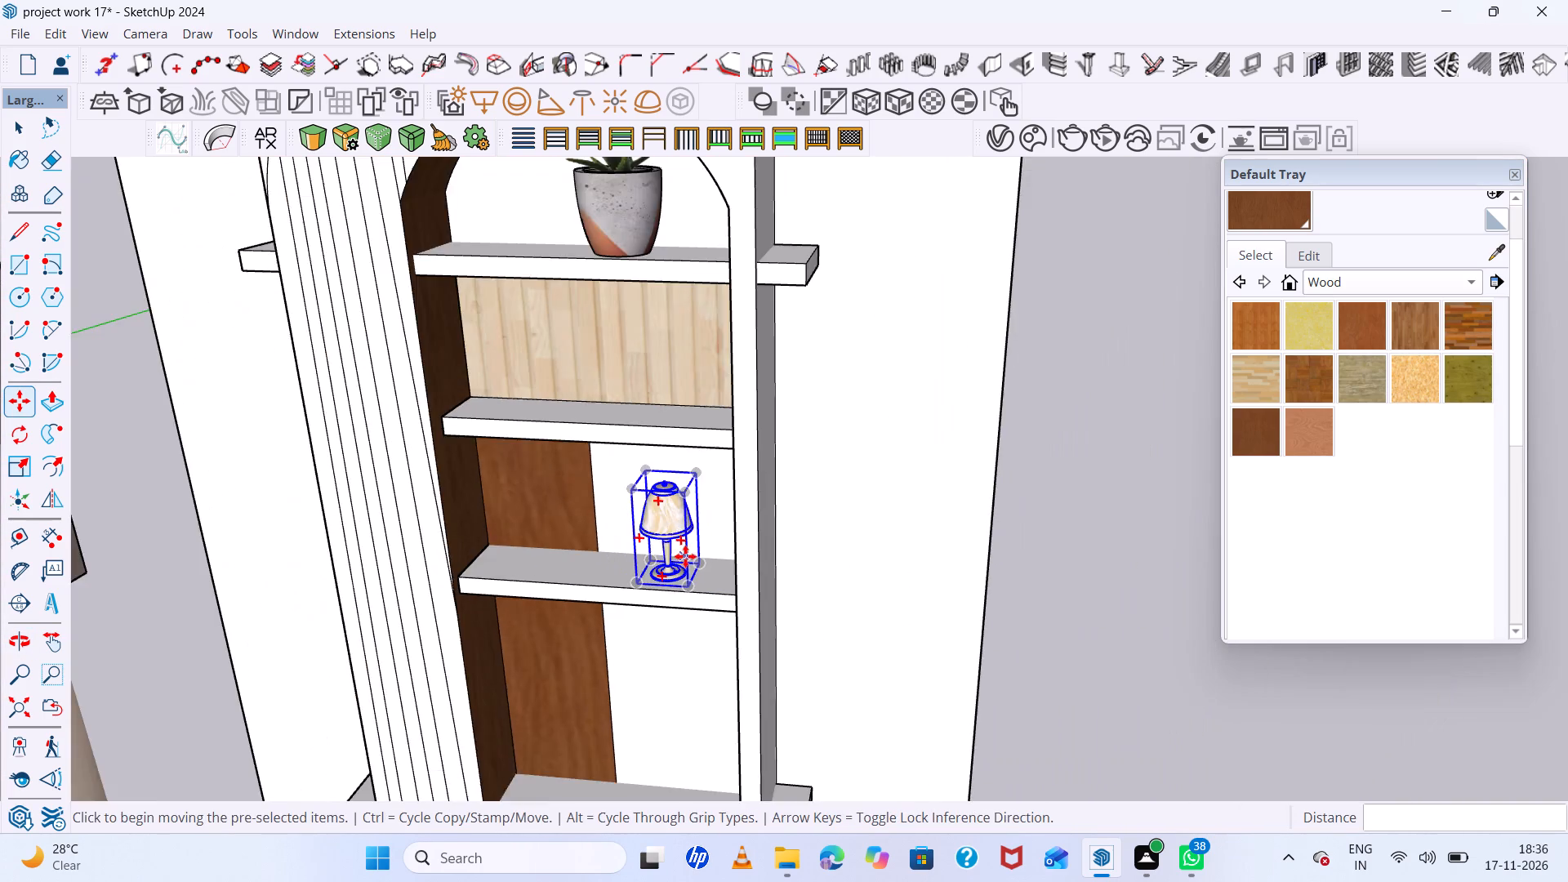
scroll(685, 556, down, 5)
middle_drag(742, 613, 756, 570)
scroll(846, 560, up, 6)
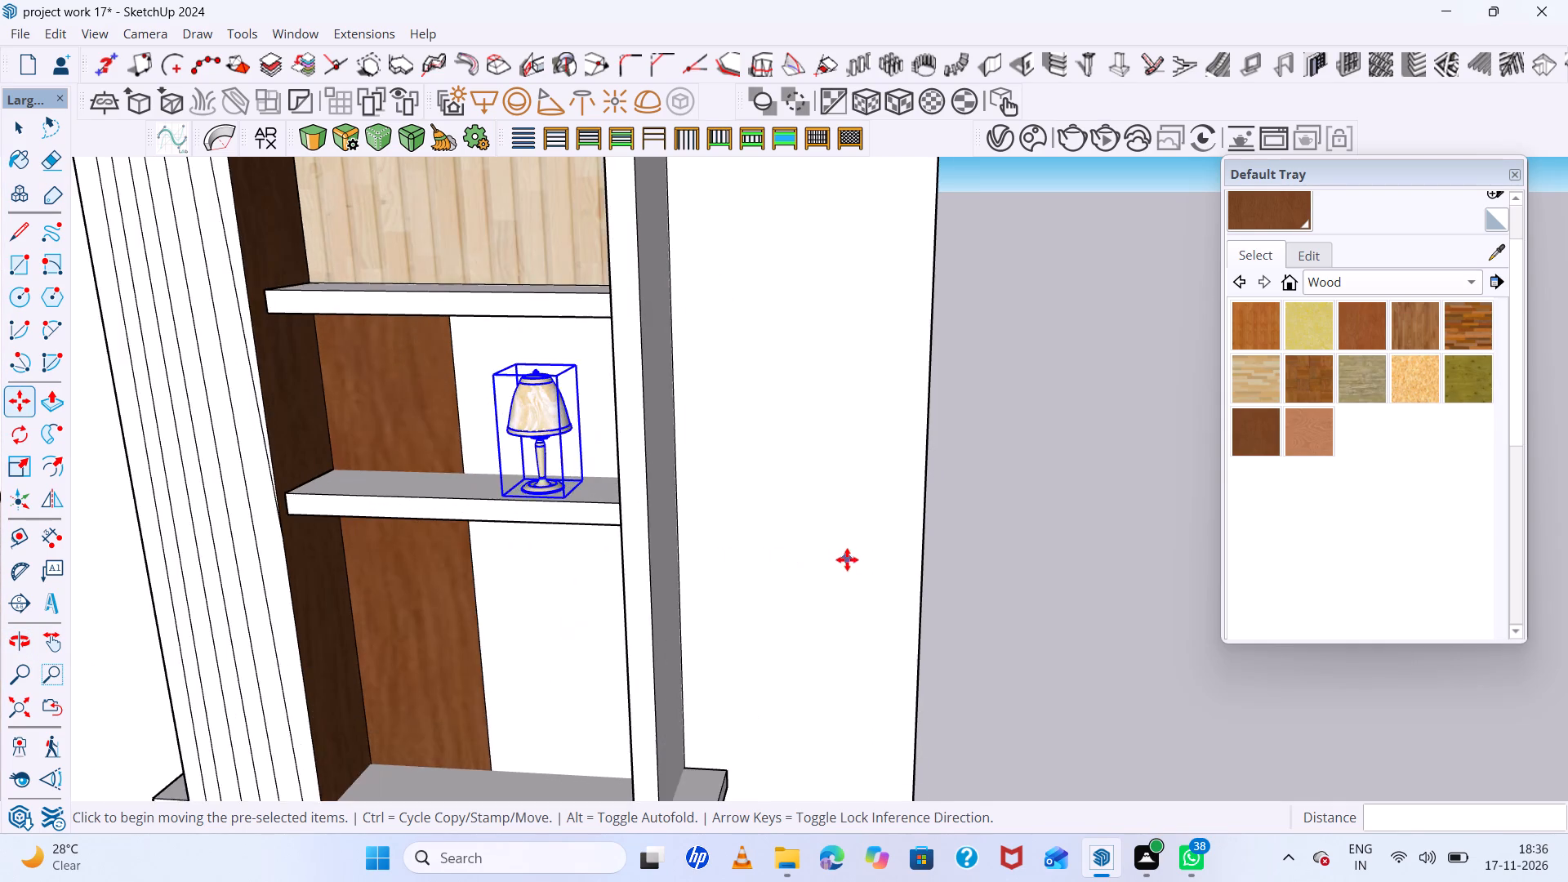
scroll(847, 559, up, 3)
key(space)
click(1022, 582)
Examine the shelf decor in the reference photo and compare it with the modelled niche.
scroll(1016, 587, down, 5)
middle_drag(1011, 600, 1074, 505)
scroll(1075, 504, up, 1)
scroll(1015, 505, down, 11)
scroll(592, 469, up, 11)
scroll(412, 536, up, 3)
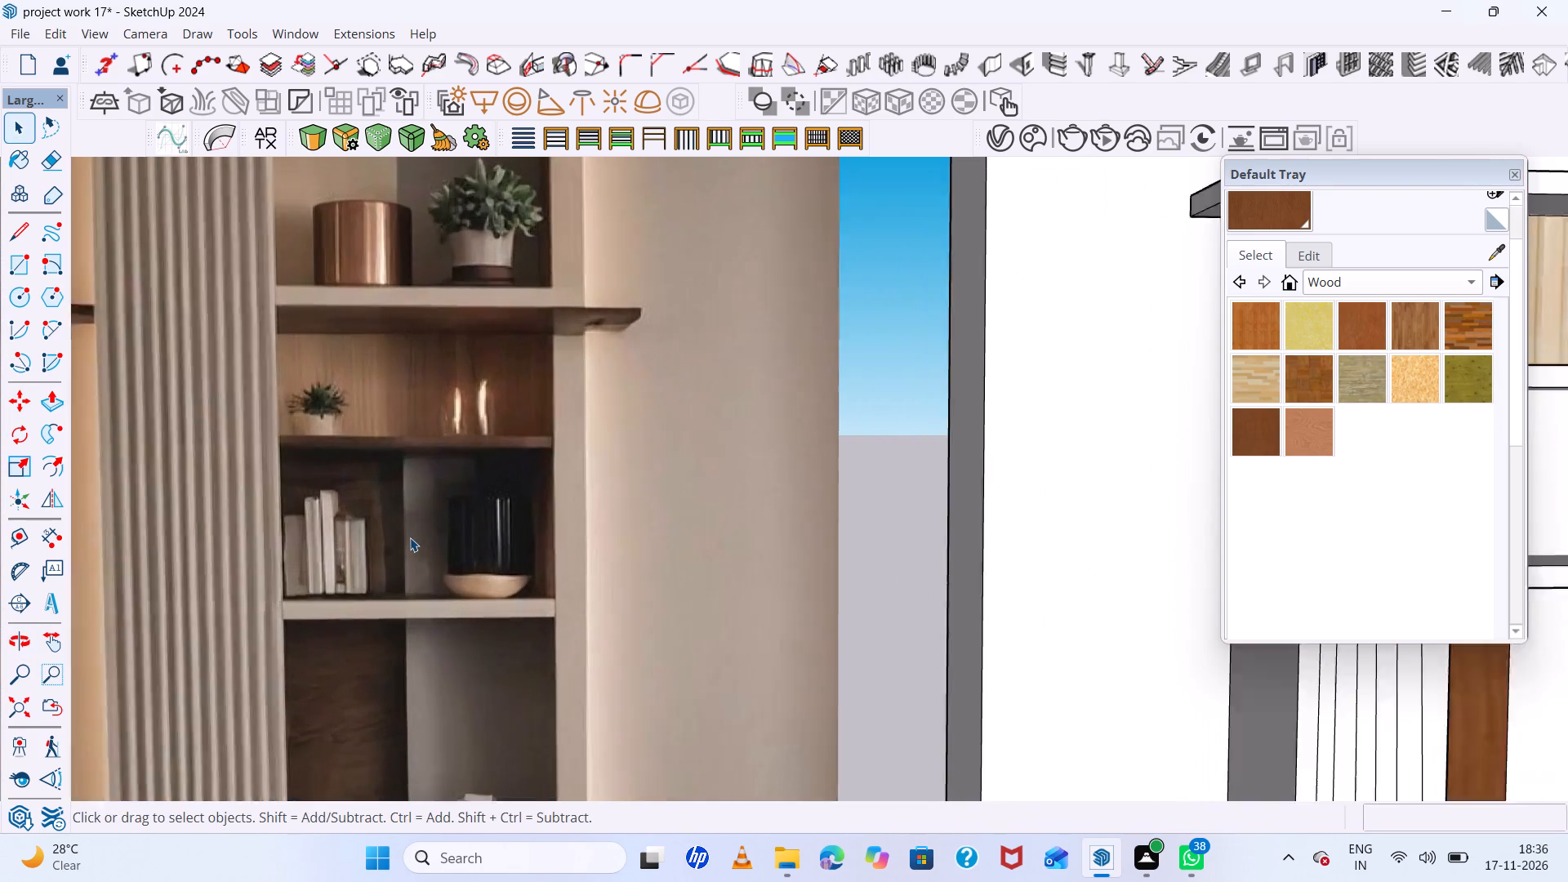
scroll(410, 537, up, 2)
scroll(410, 537, down, 18)
middle_drag(636, 595, 596, 599)
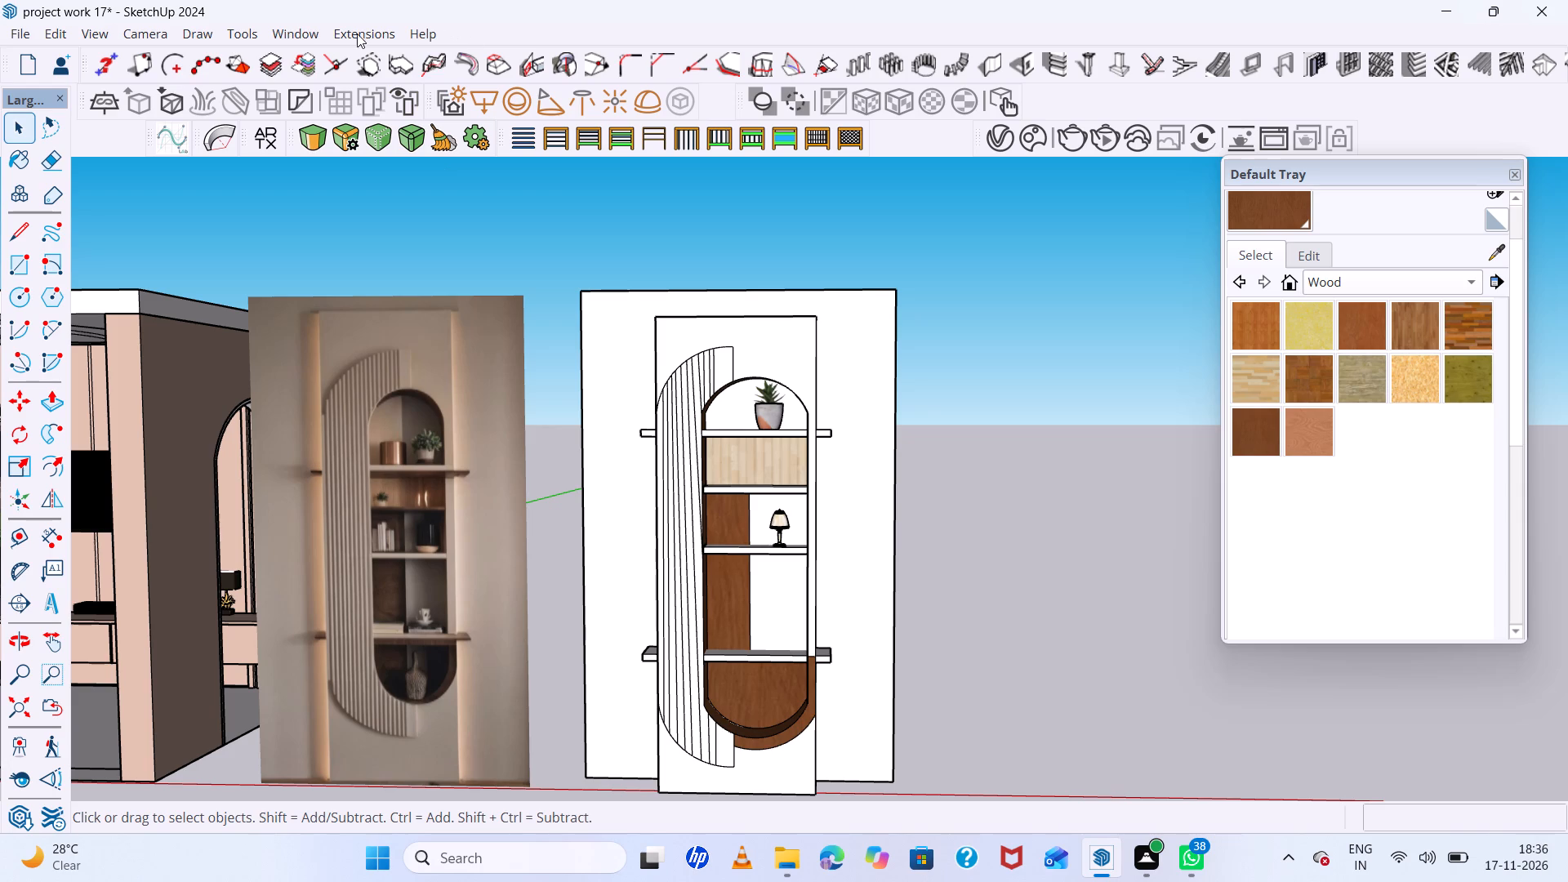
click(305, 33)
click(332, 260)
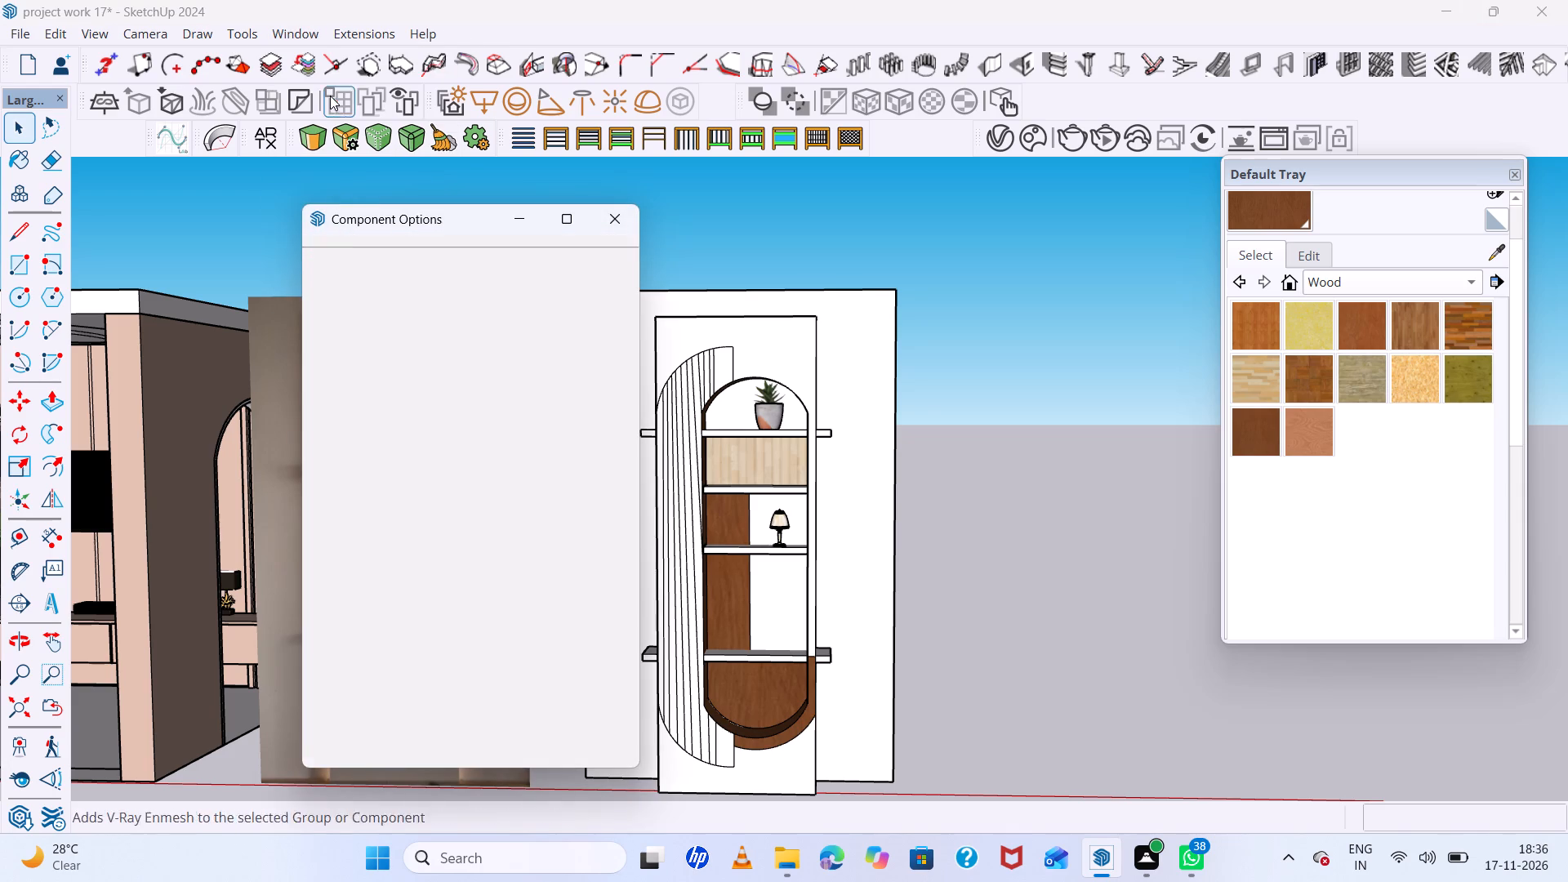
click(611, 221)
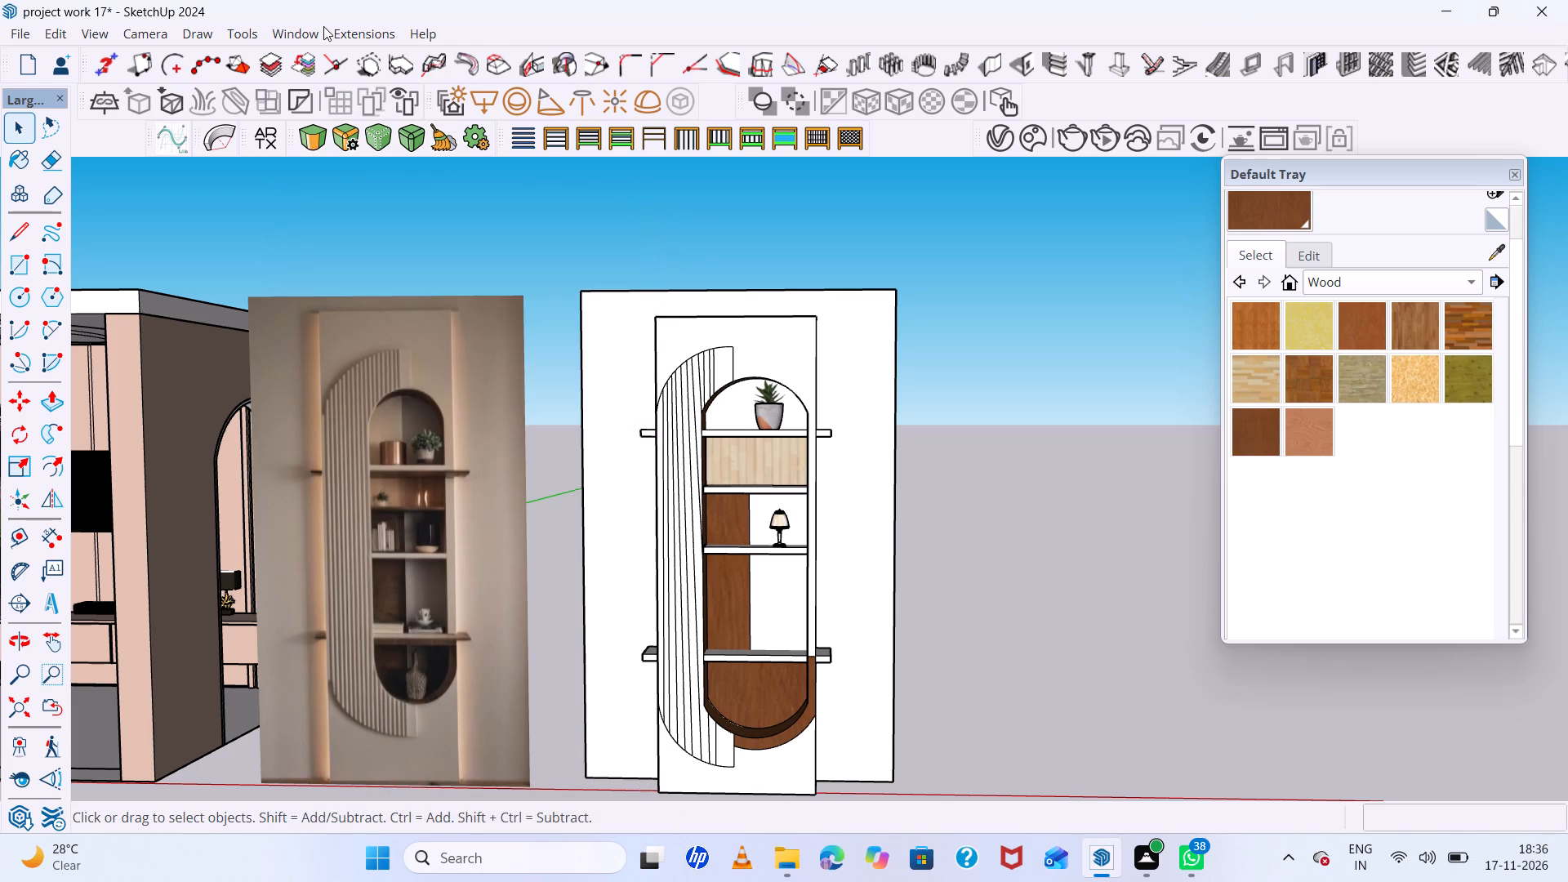
Search 3D Warehouse for "books".
click(311, 29)
click(336, 242)
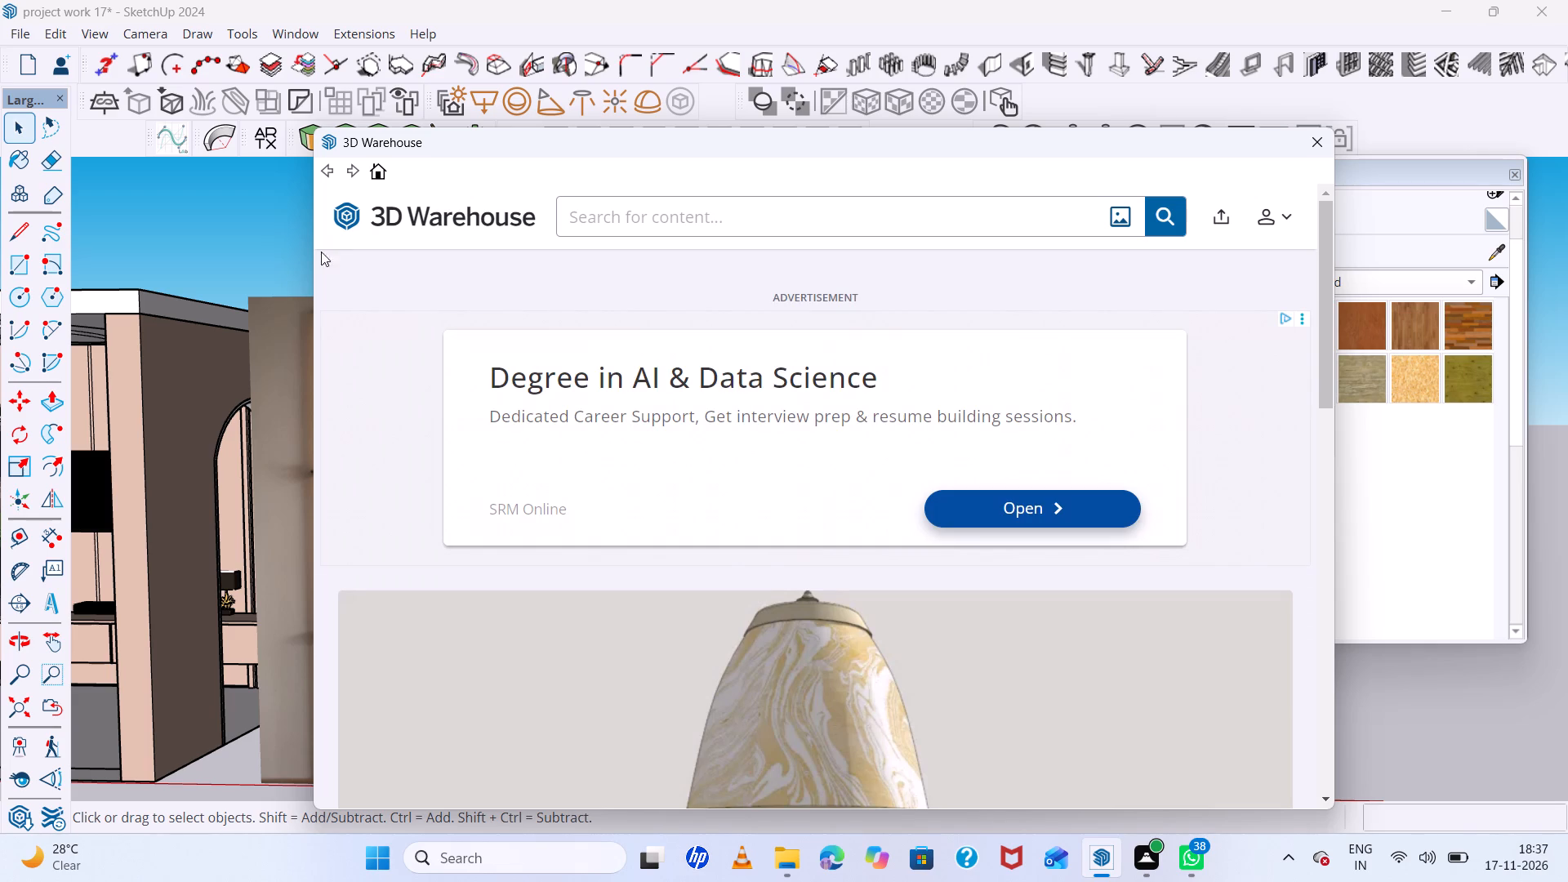
click(639, 218)
text(books)
key(Return)
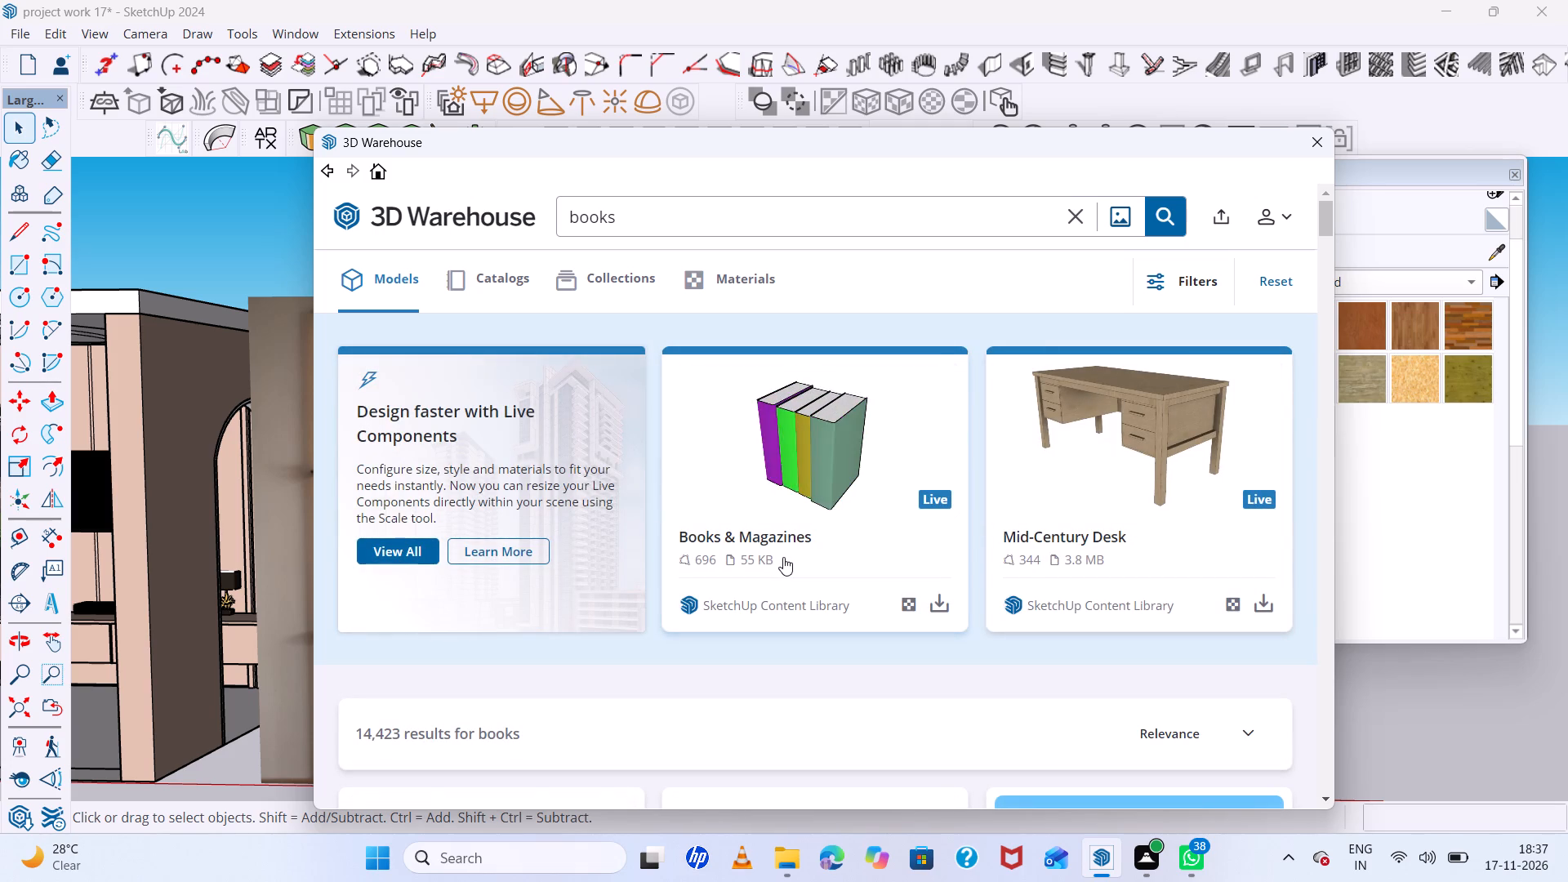
Browse the book models in the search results for a set that suits the niche shelves.
scroll(783, 557, down, 2)
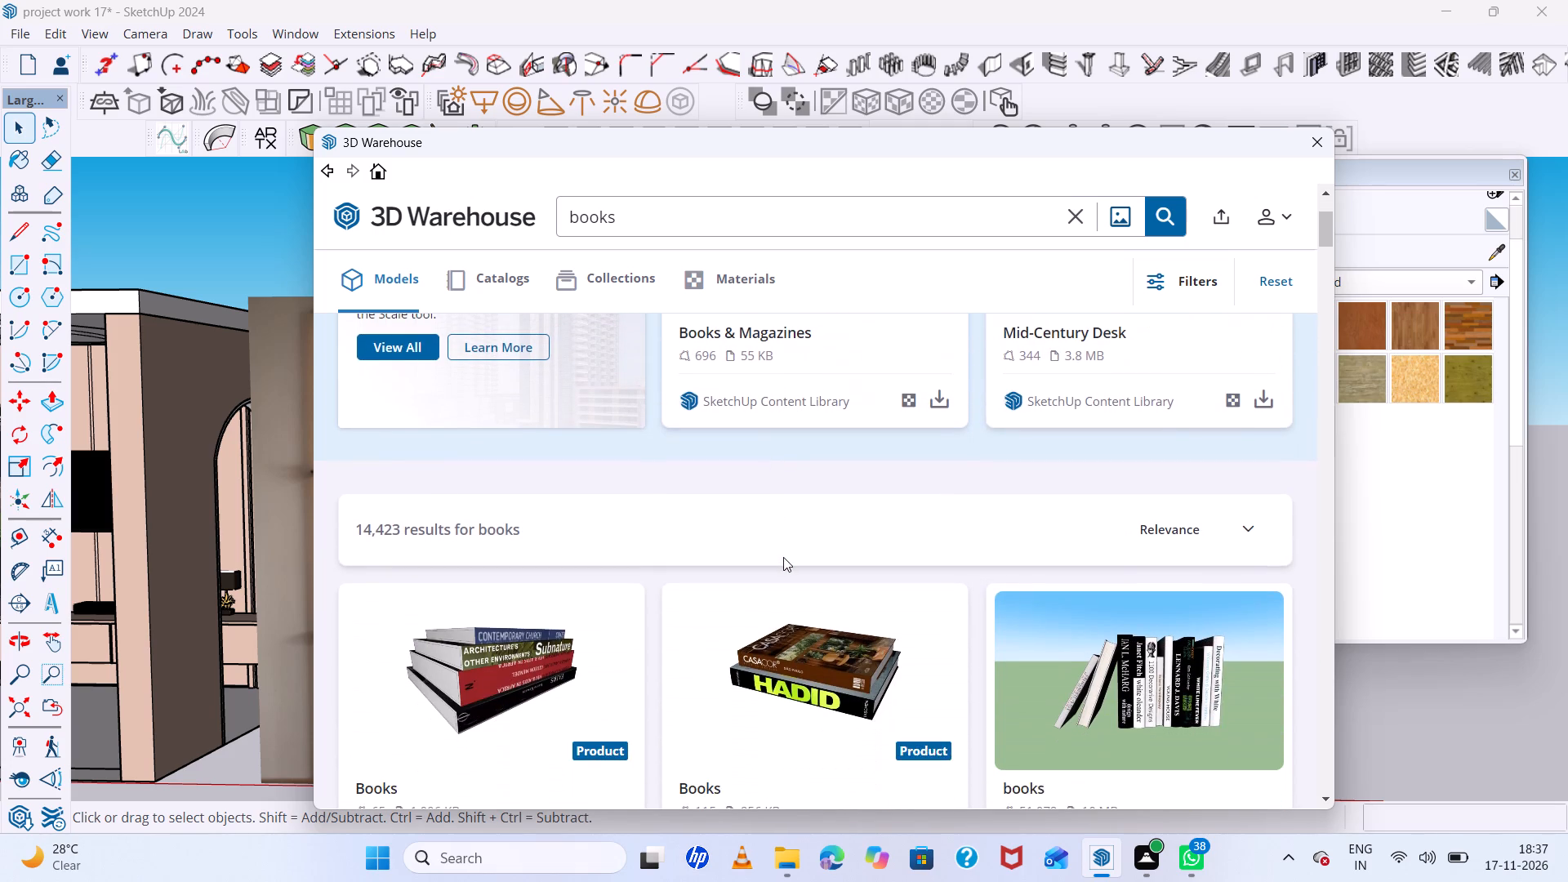
scroll(783, 557, down, 6)
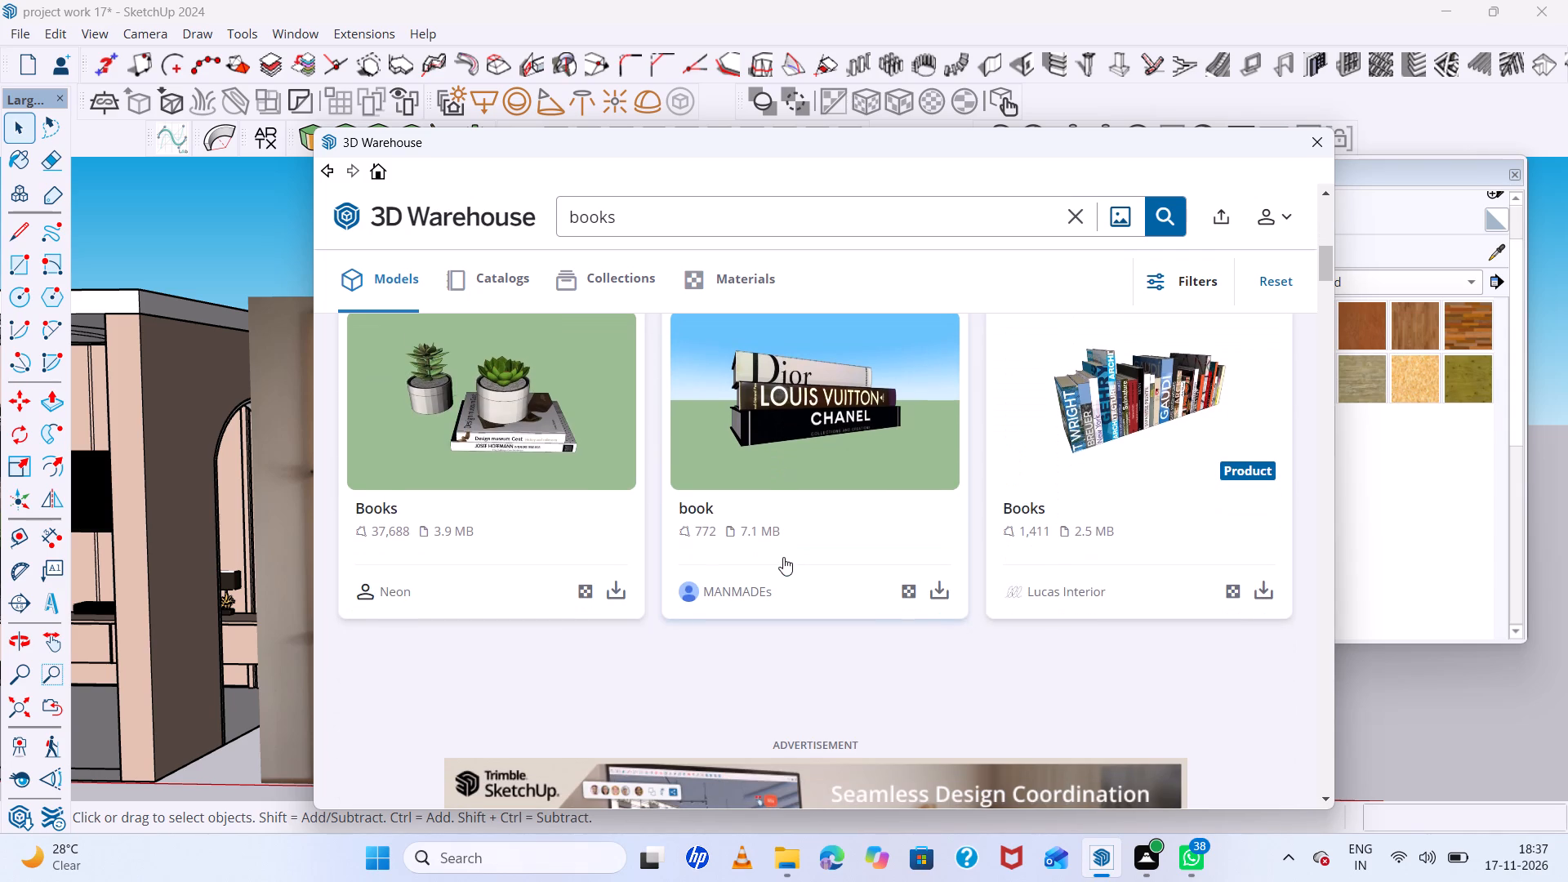
scroll(558, 567, up, 1)
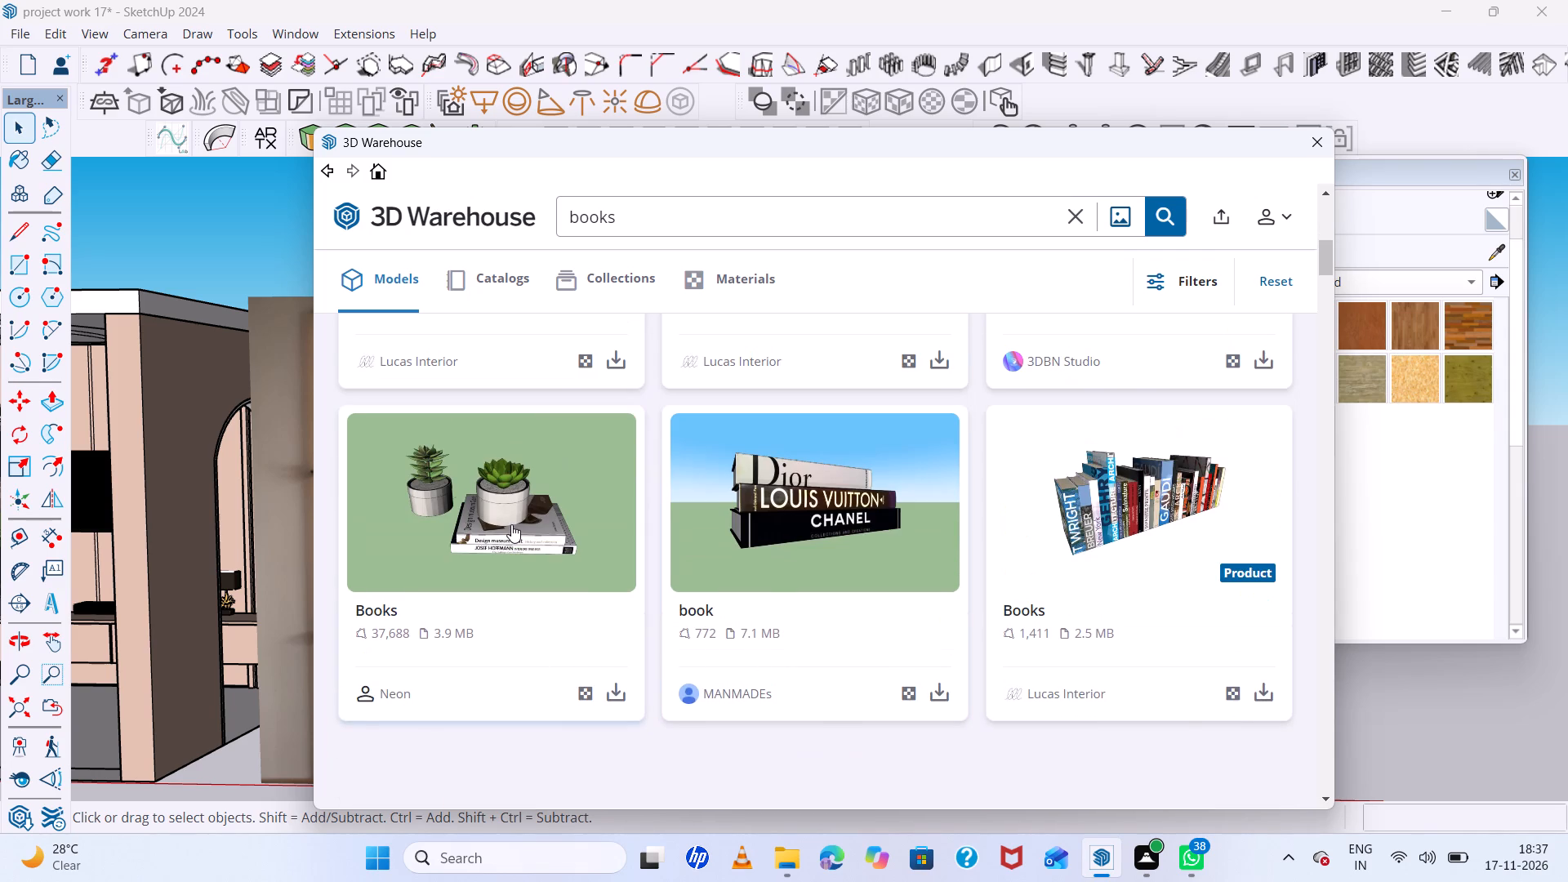
scroll(511, 524, down, 8)
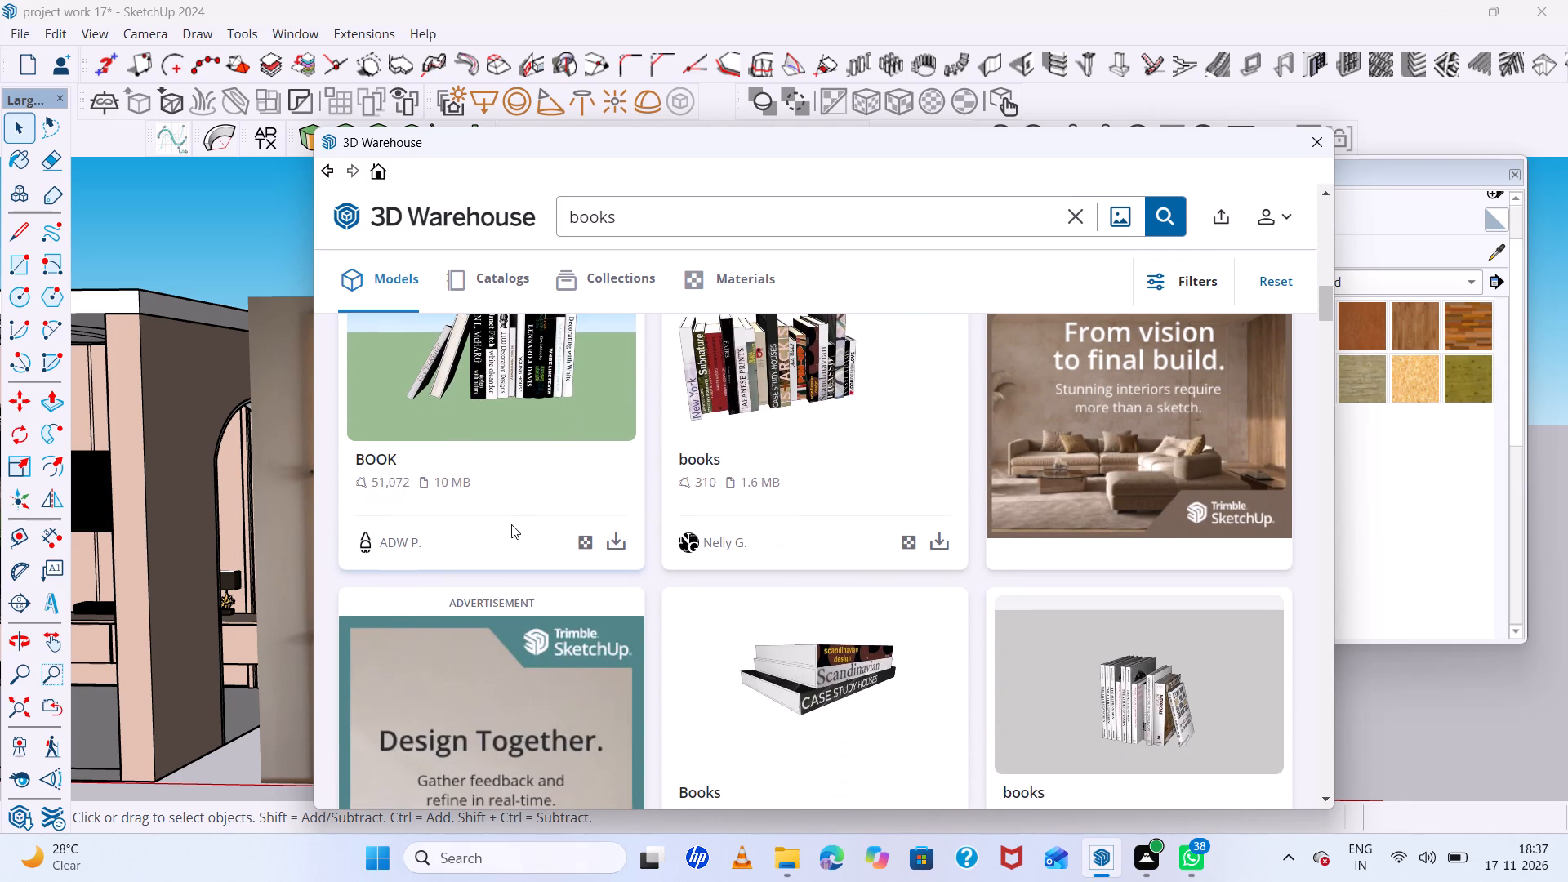
scroll(511, 524, down, 7)
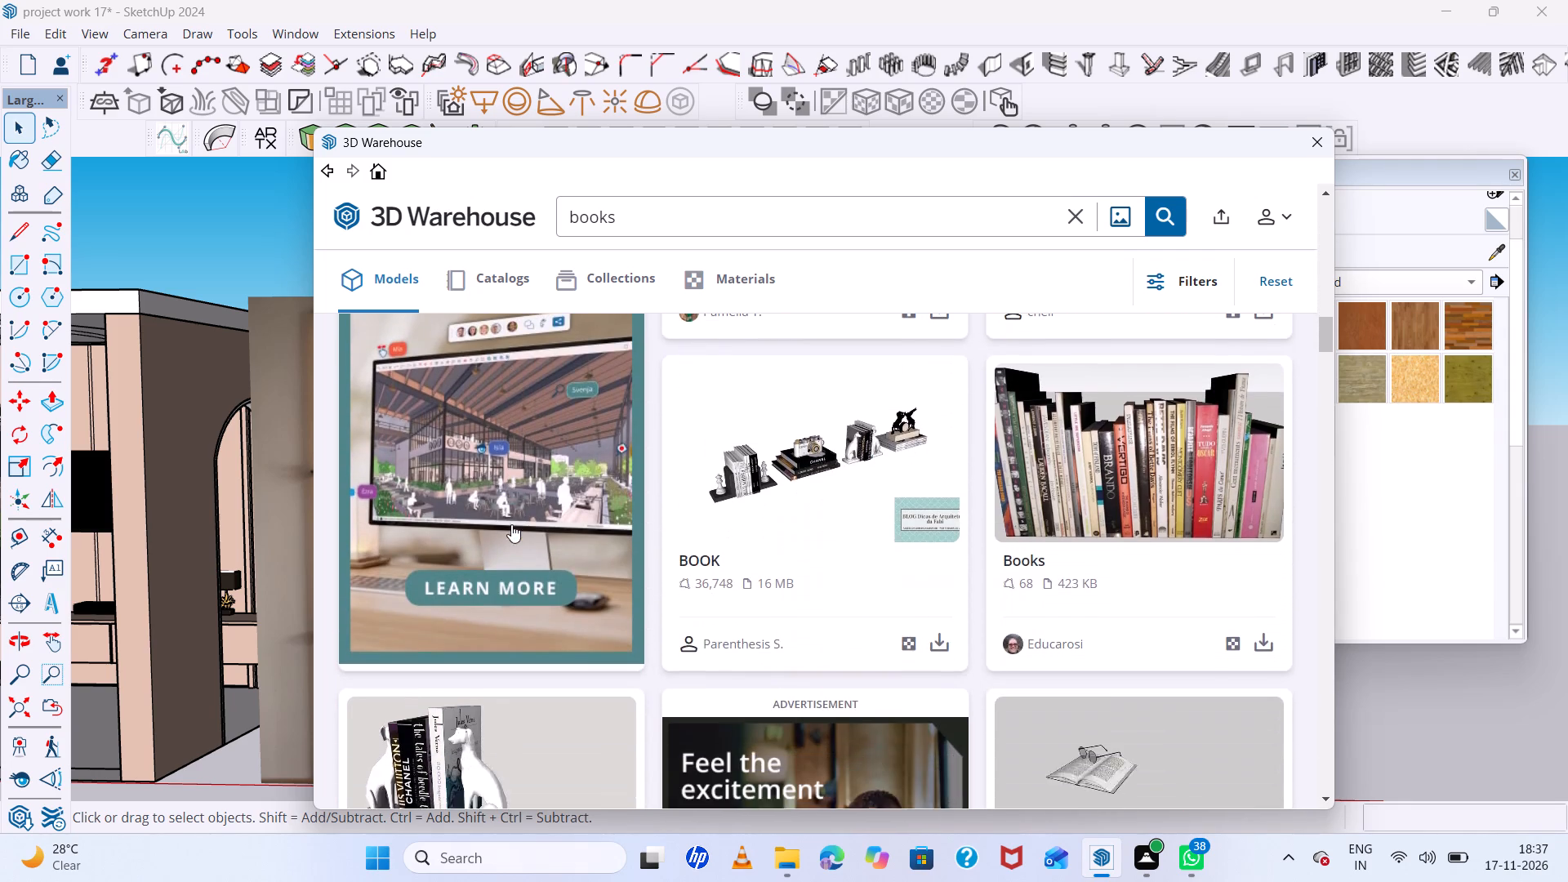
scroll(511, 524, down, 8)
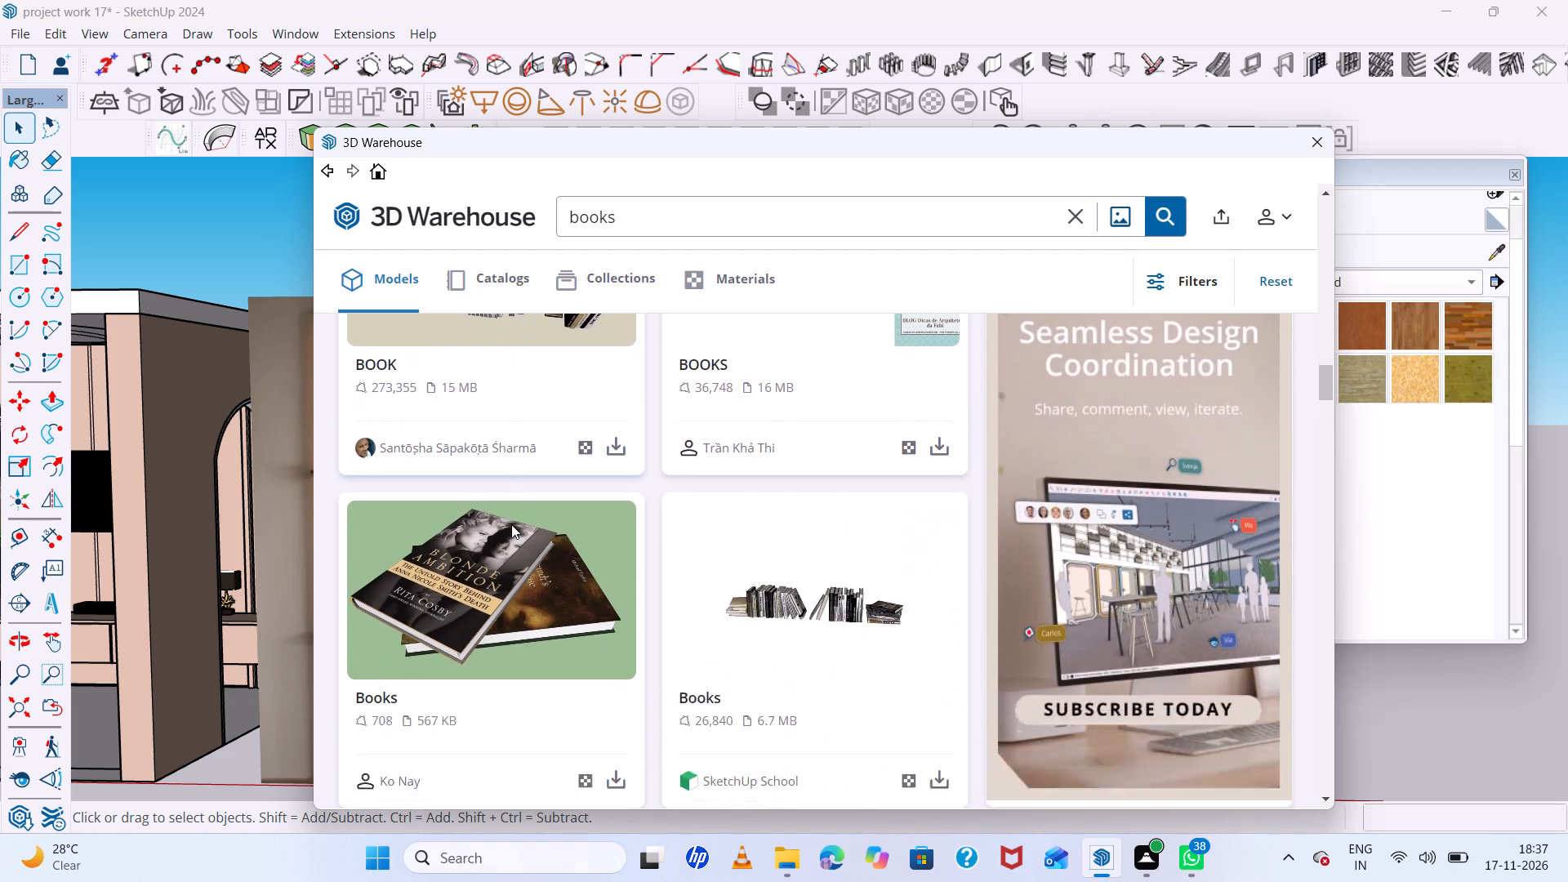
scroll(511, 524, down, 4)
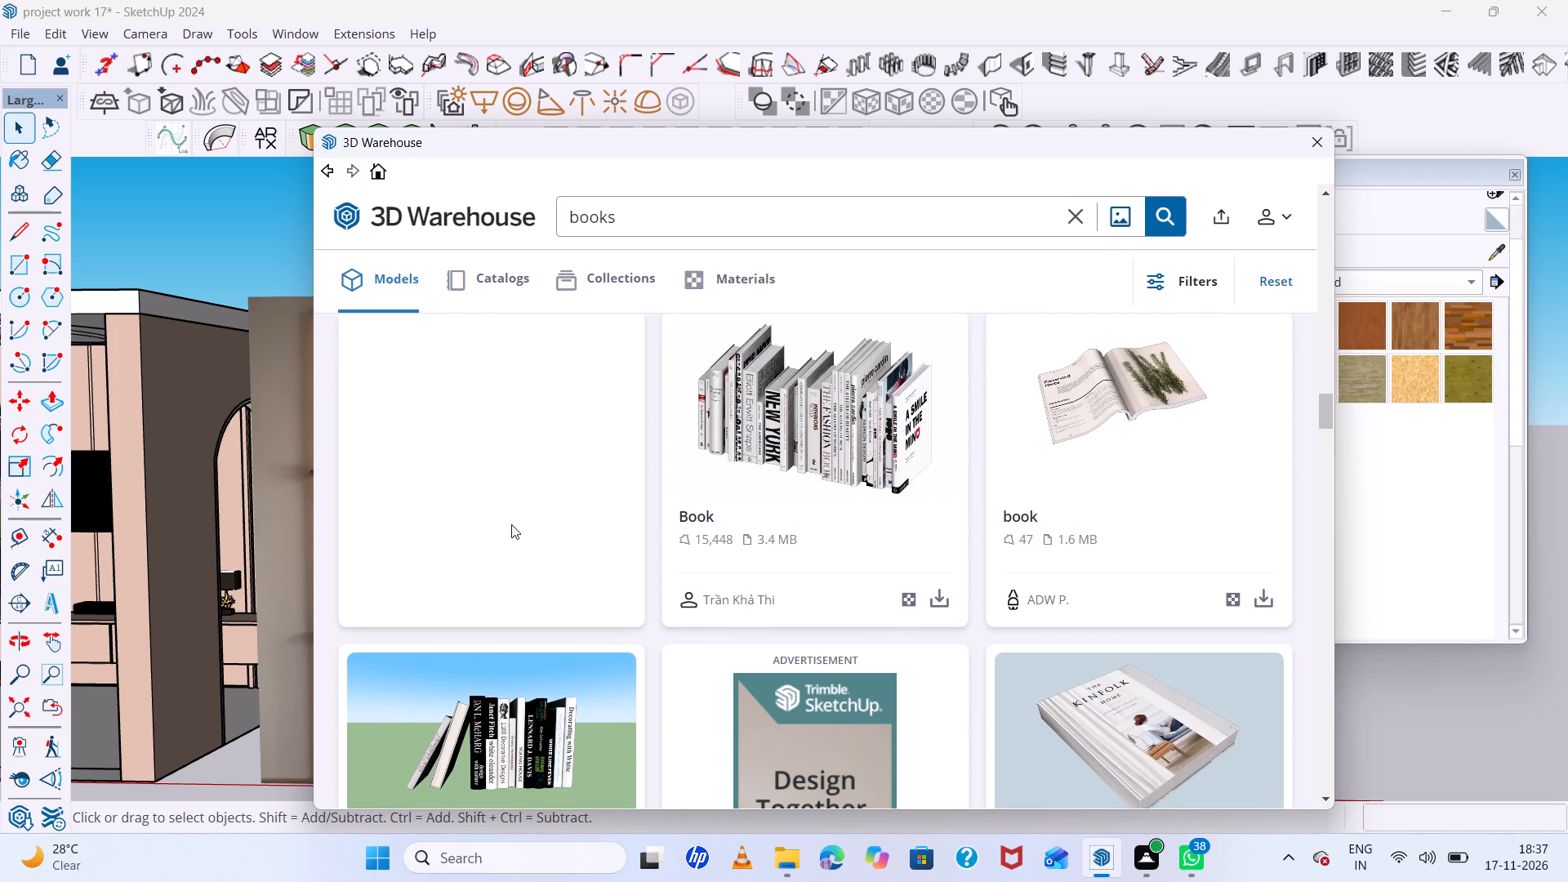
scroll(511, 524, down, 3)
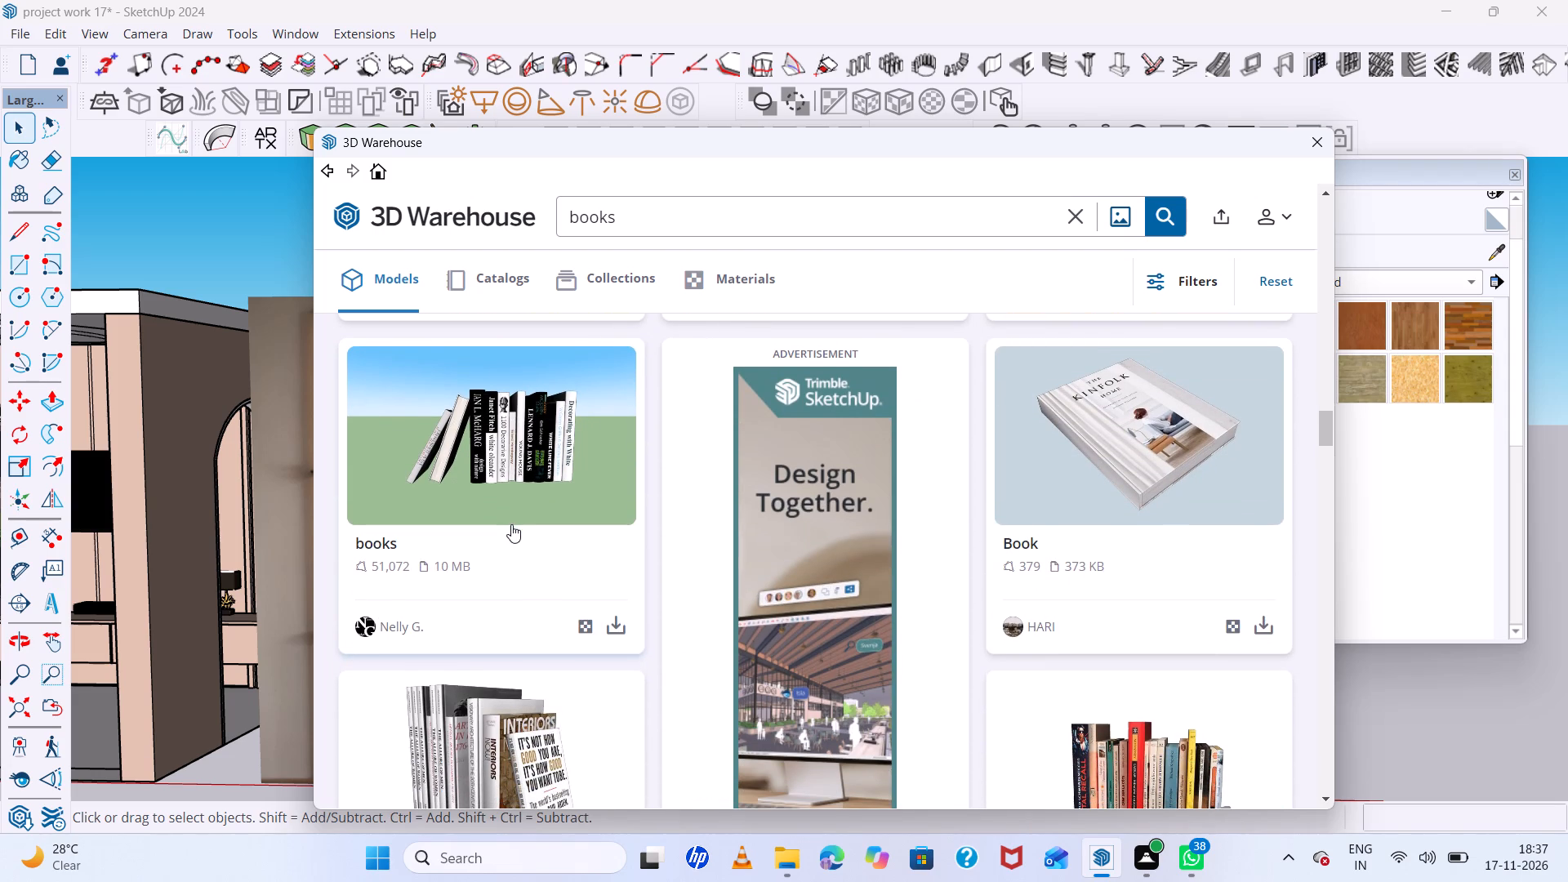
scroll(511, 524, down, 5)
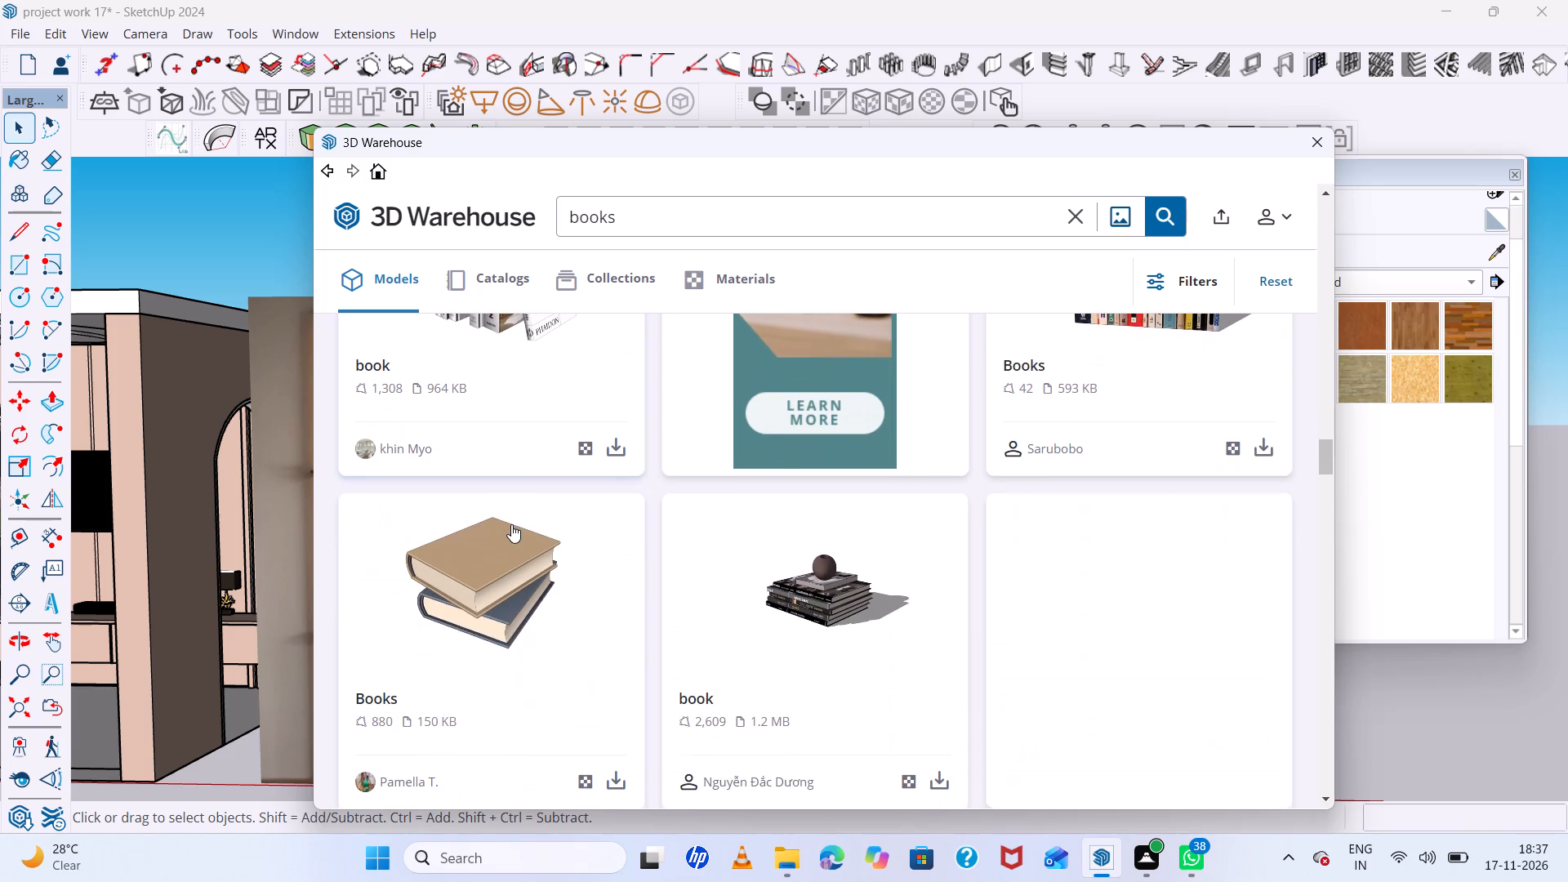
scroll(511, 524, up, 4)
scroll(511, 524, down, 5)
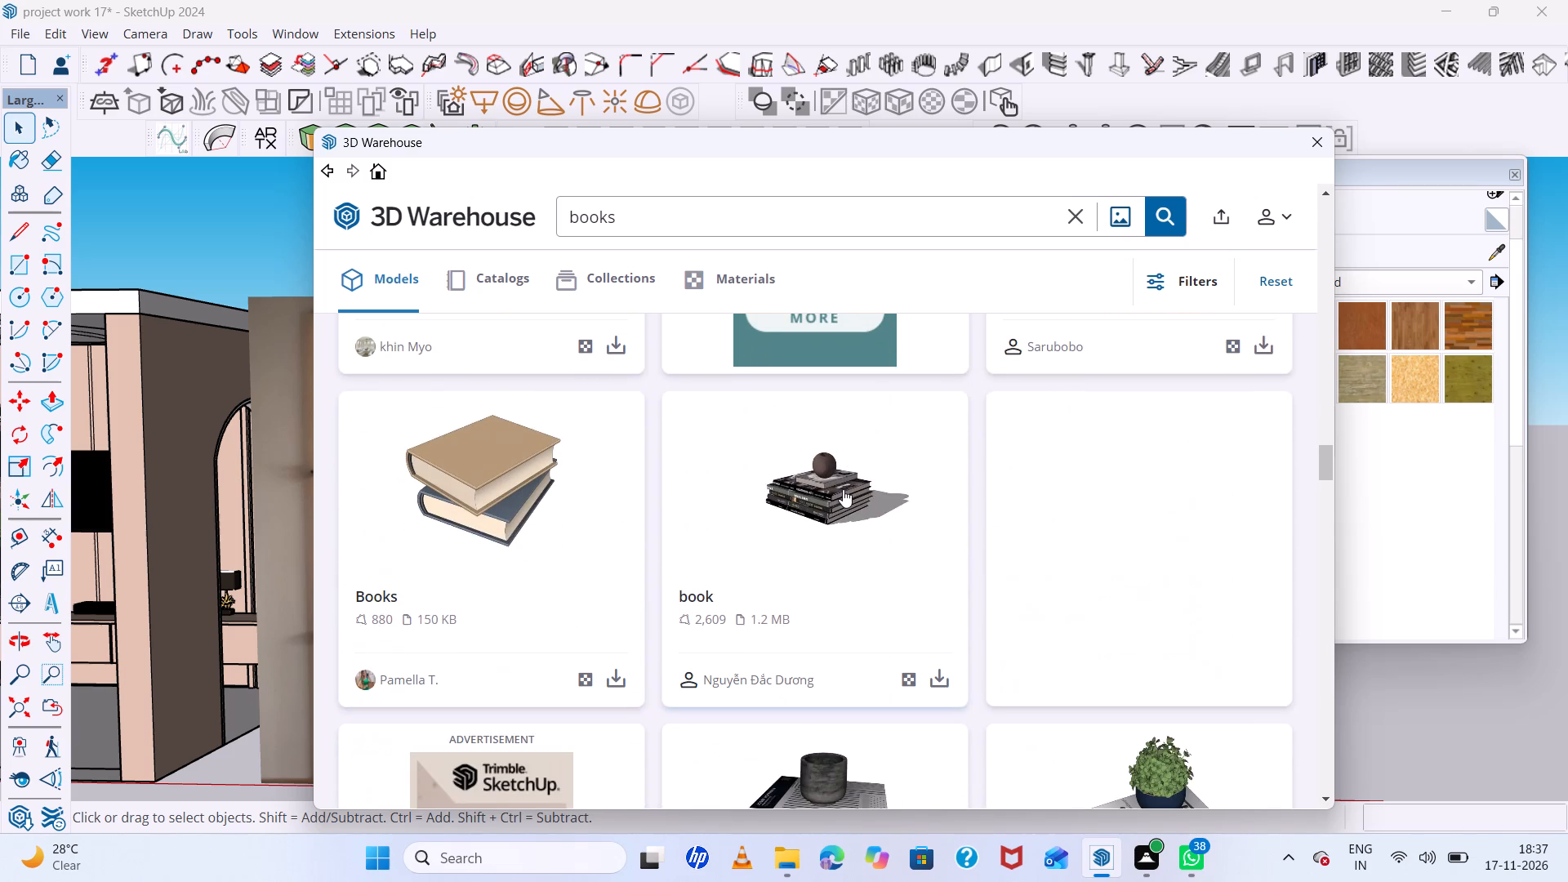
Download the "book" model of stacked dark books with a ball on top into the project and place it beside the white niche panel.
click(843, 489)
scroll(843, 489, down, 5)
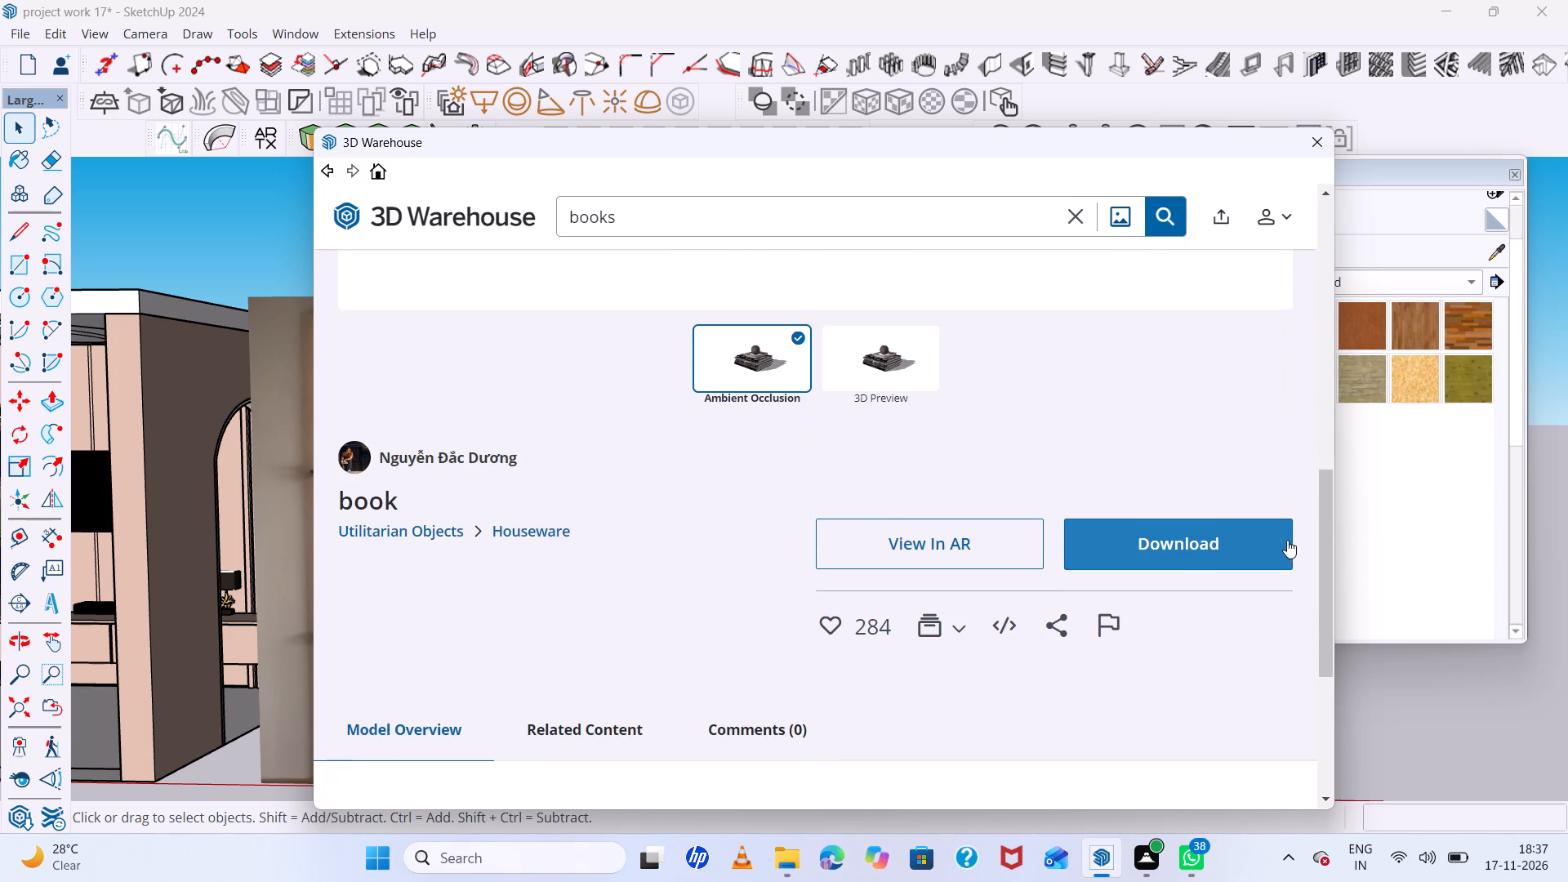
click(1200, 549)
click(725, 495)
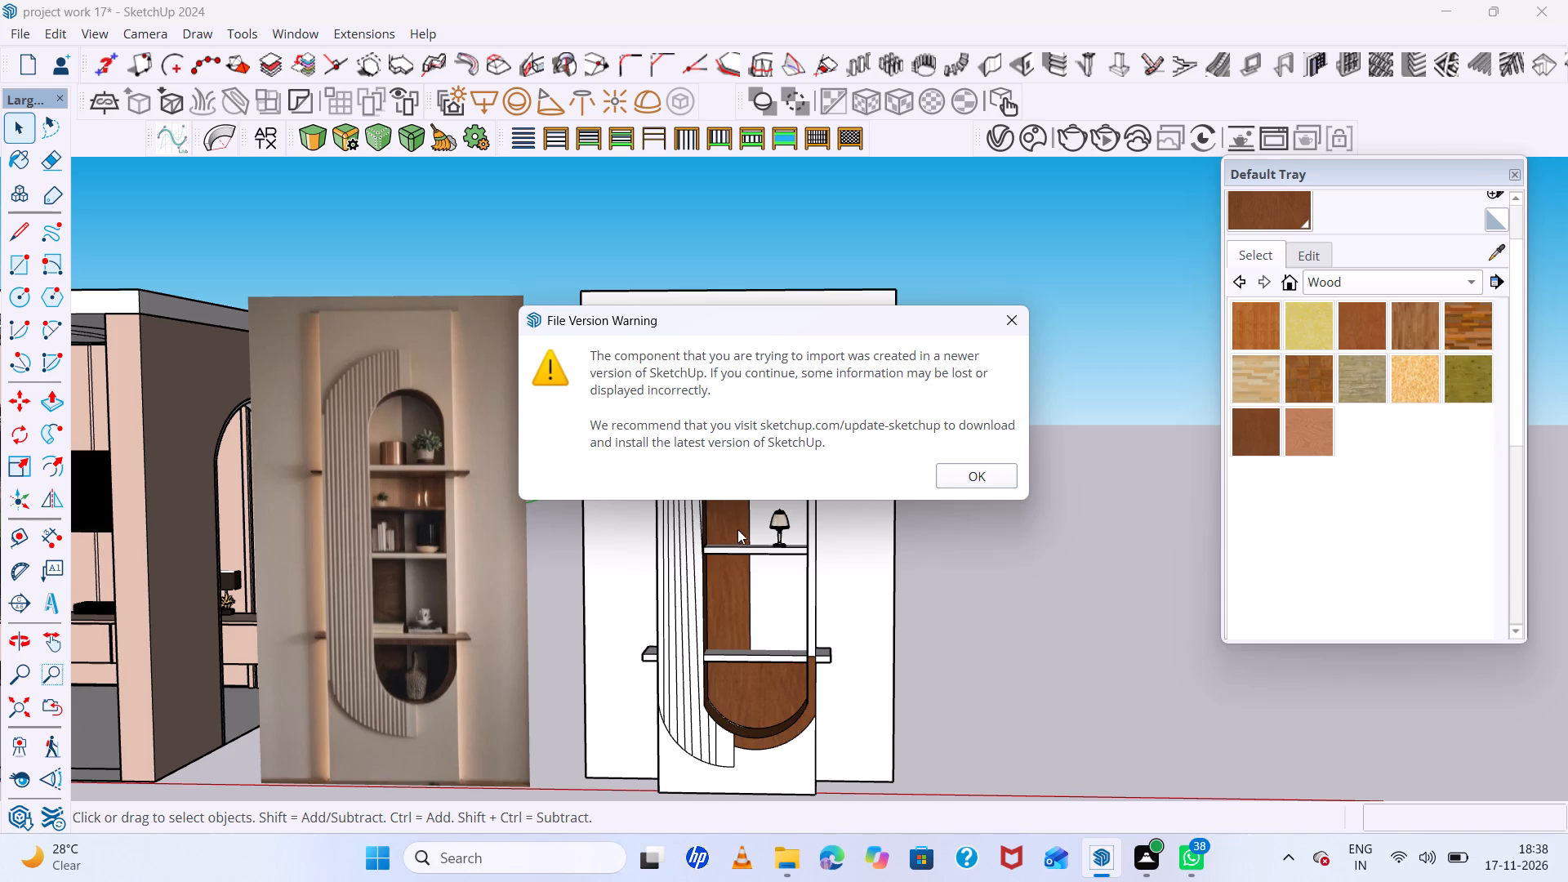
click(972, 472)
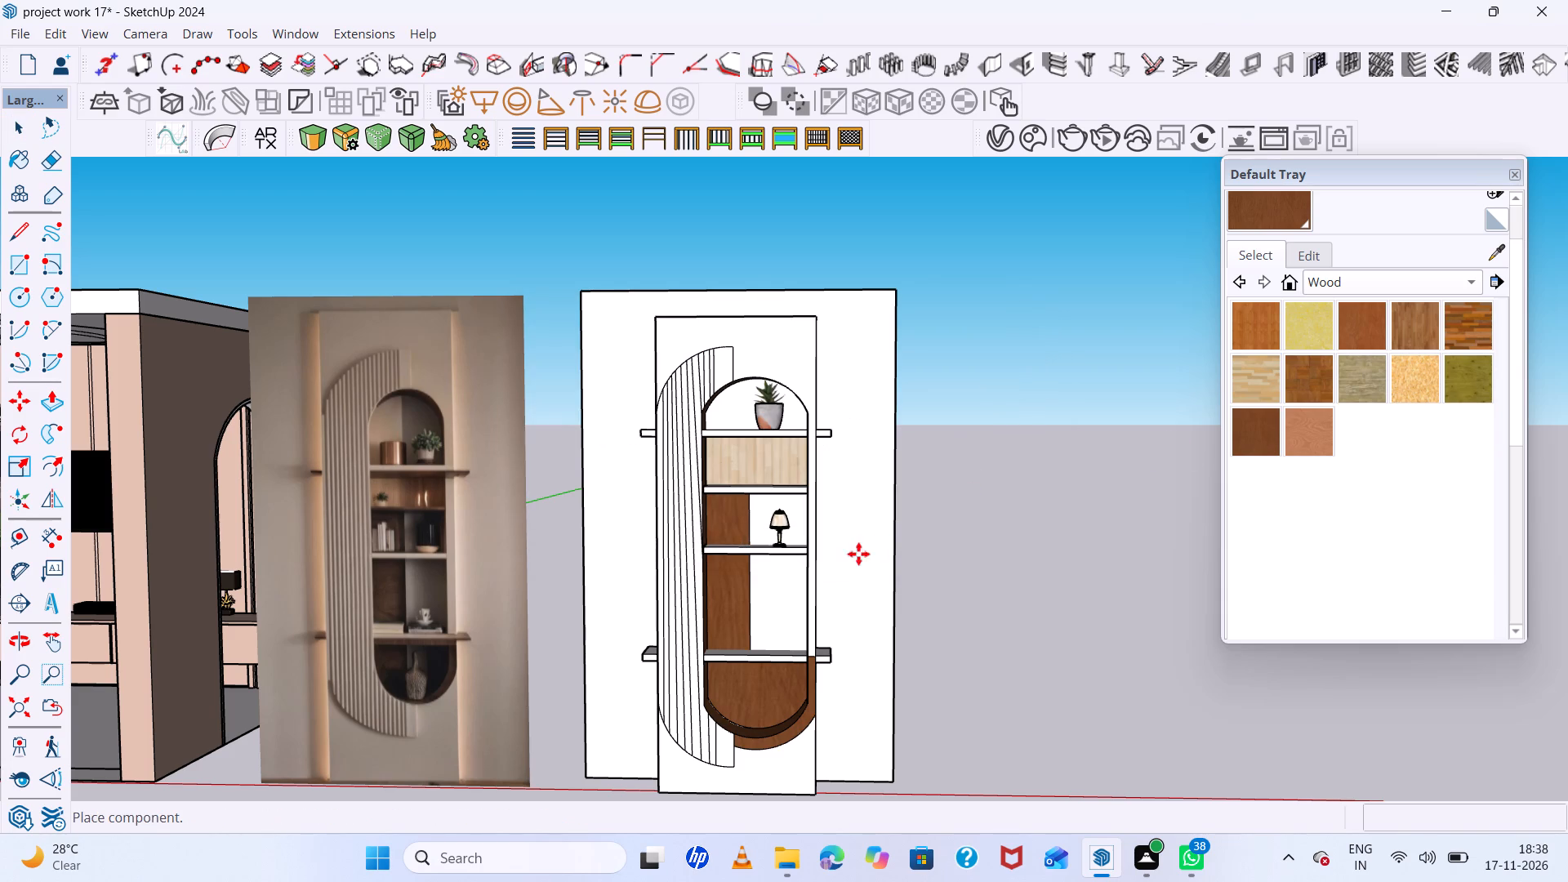
scroll(781, 584, down, 4)
click(831, 708)
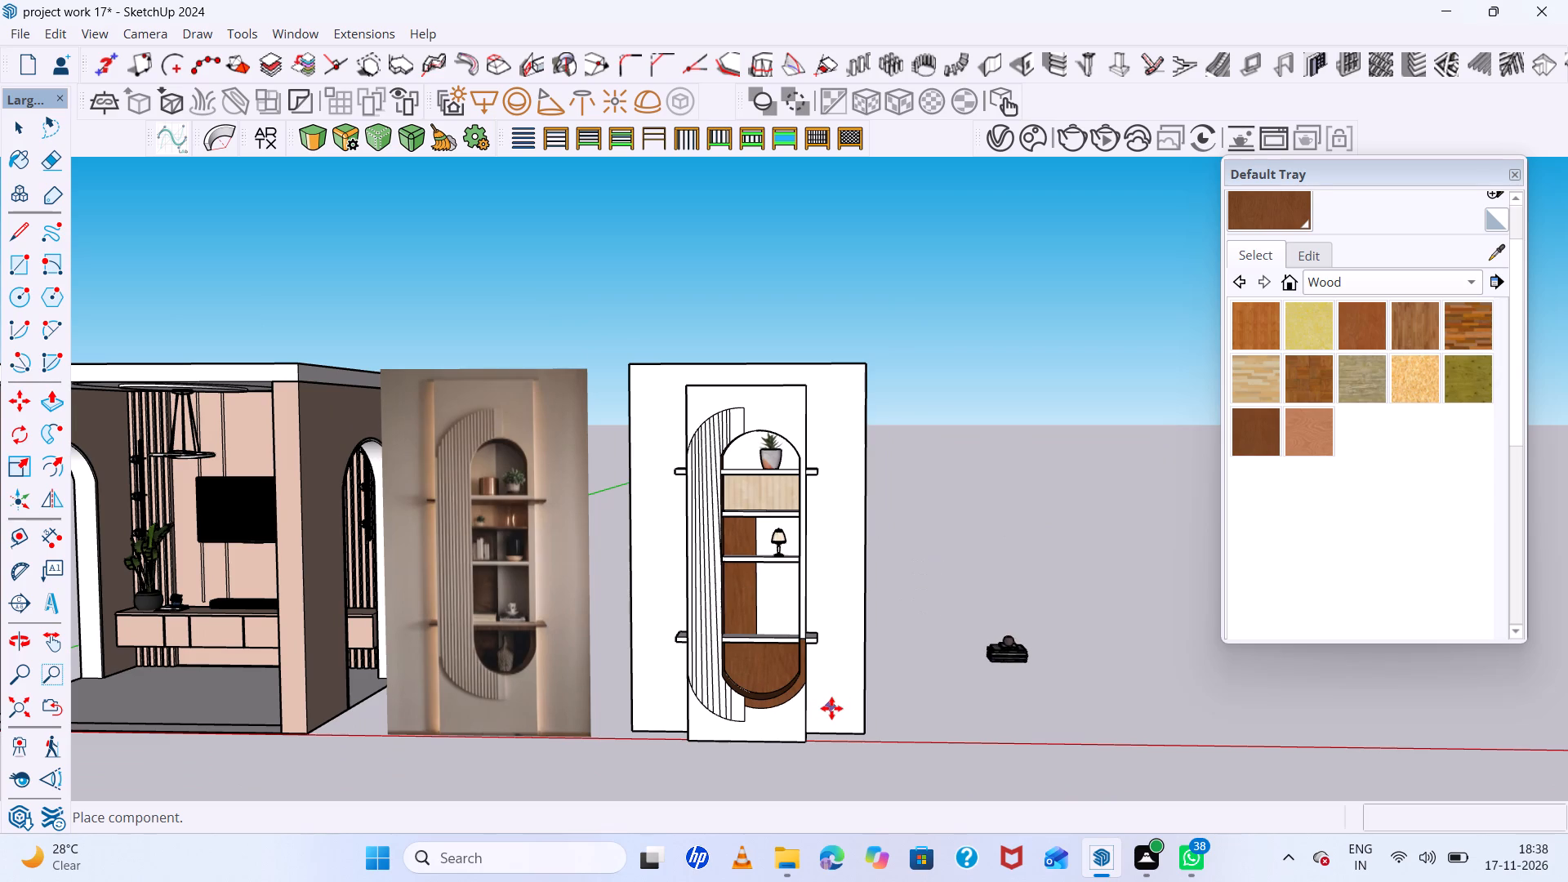
Place the dark book stack with the ball and move it onto the niche's lower long shelf.
scroll(1037, 666, up, 8)
click(1021, 664)
scroll(1075, 749, down, 2)
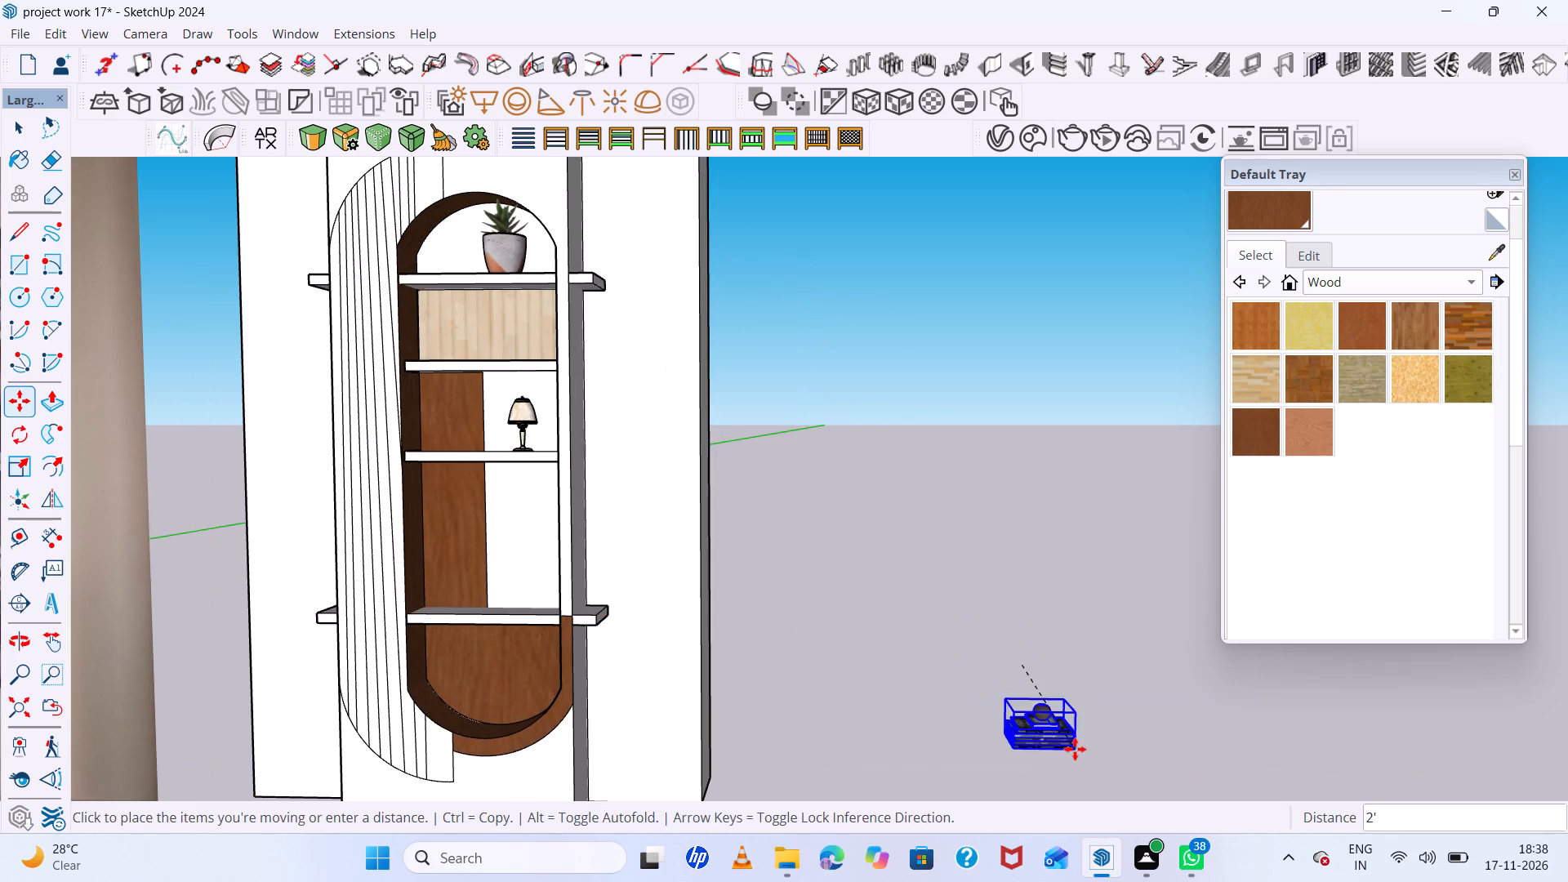
scroll(1075, 749, down, 7)
scroll(793, 672, up, 15)
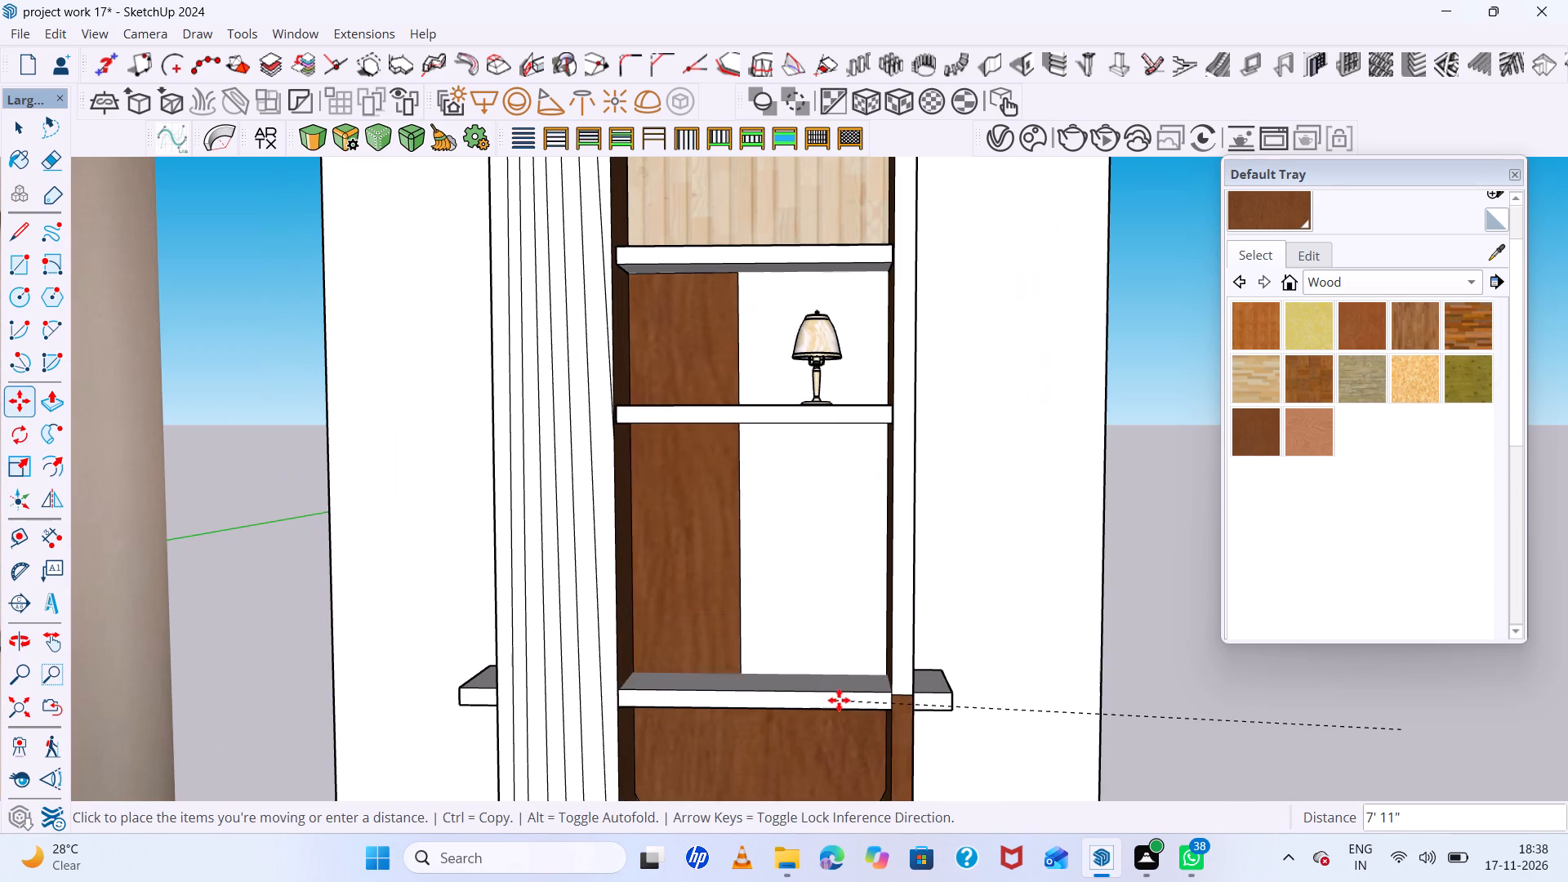
click(840, 695)
Scale the dark book stack down uniformly to about 0.7 of its size on the lower shelf.
scroll(802, 659, up, 6)
middle_drag(796, 651, 942, 742)
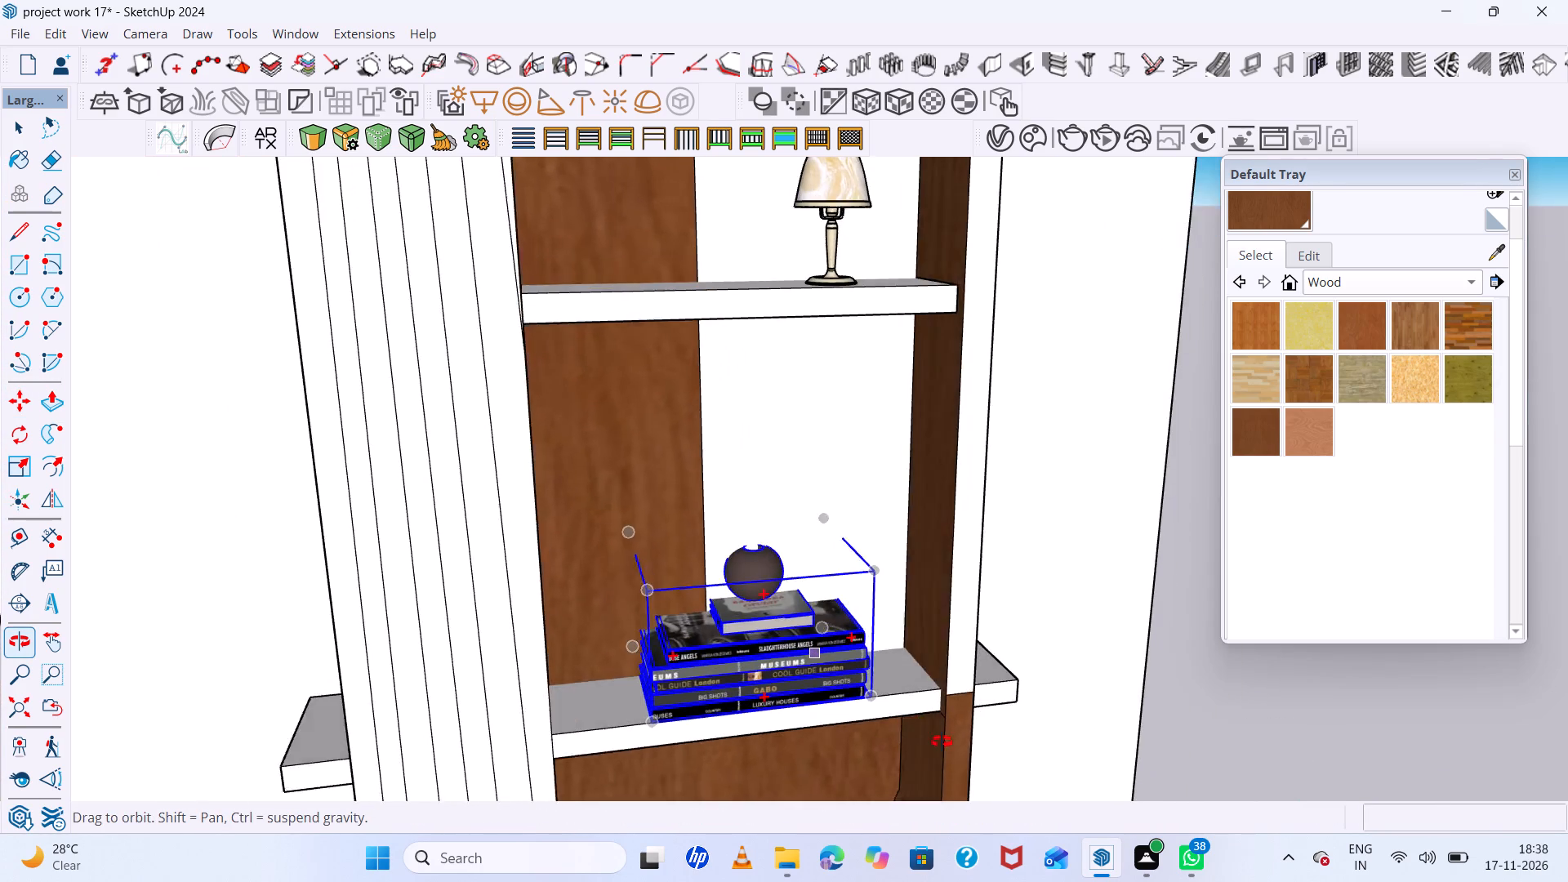
middle_drag(942, 742, 970, 688)
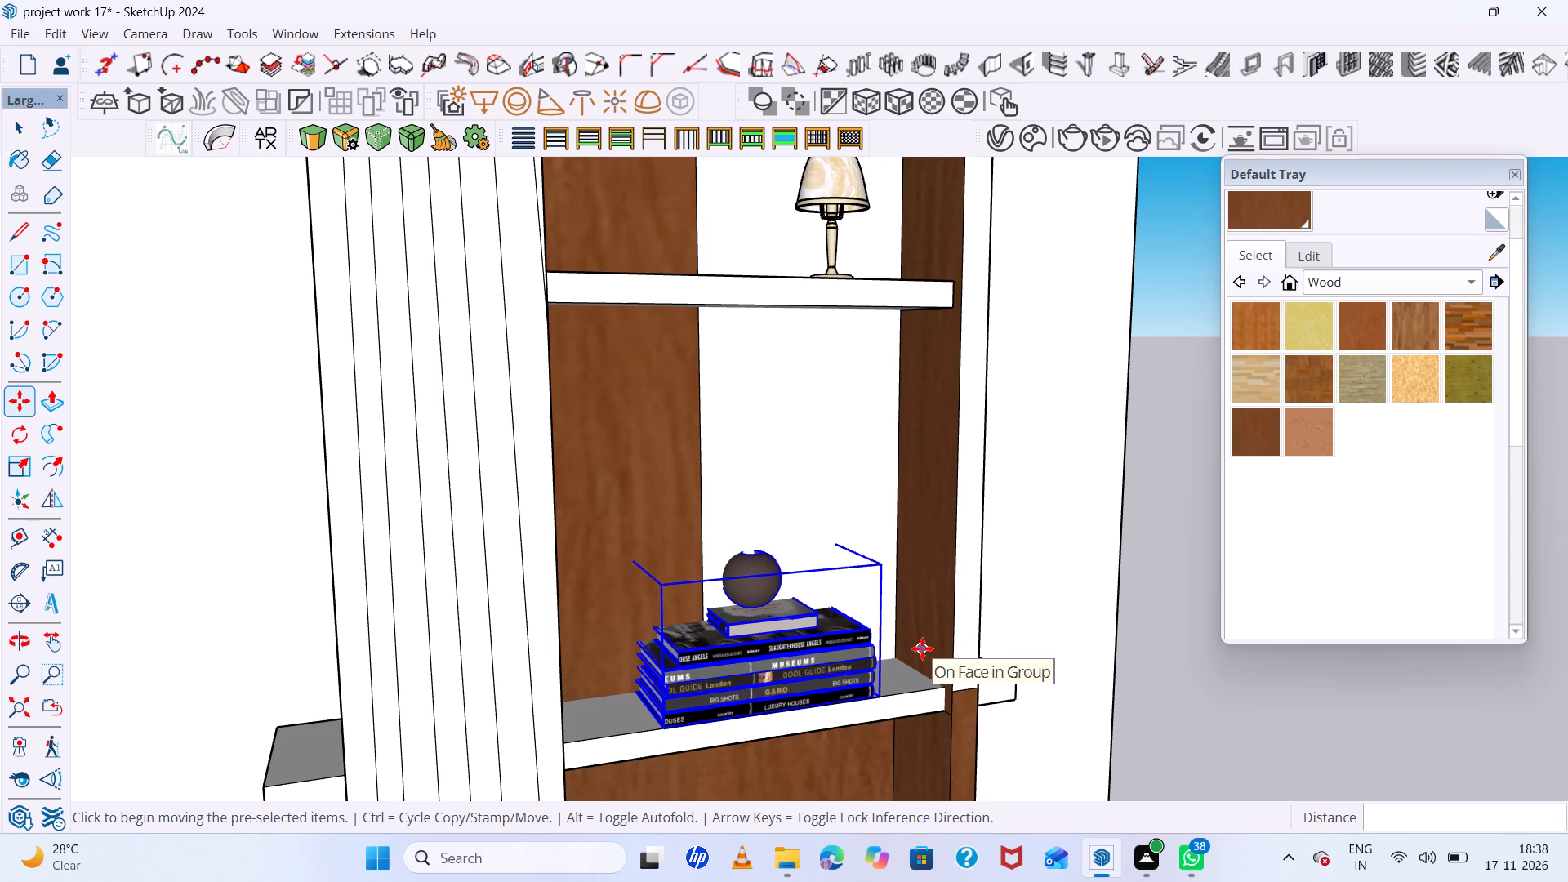
key(s)
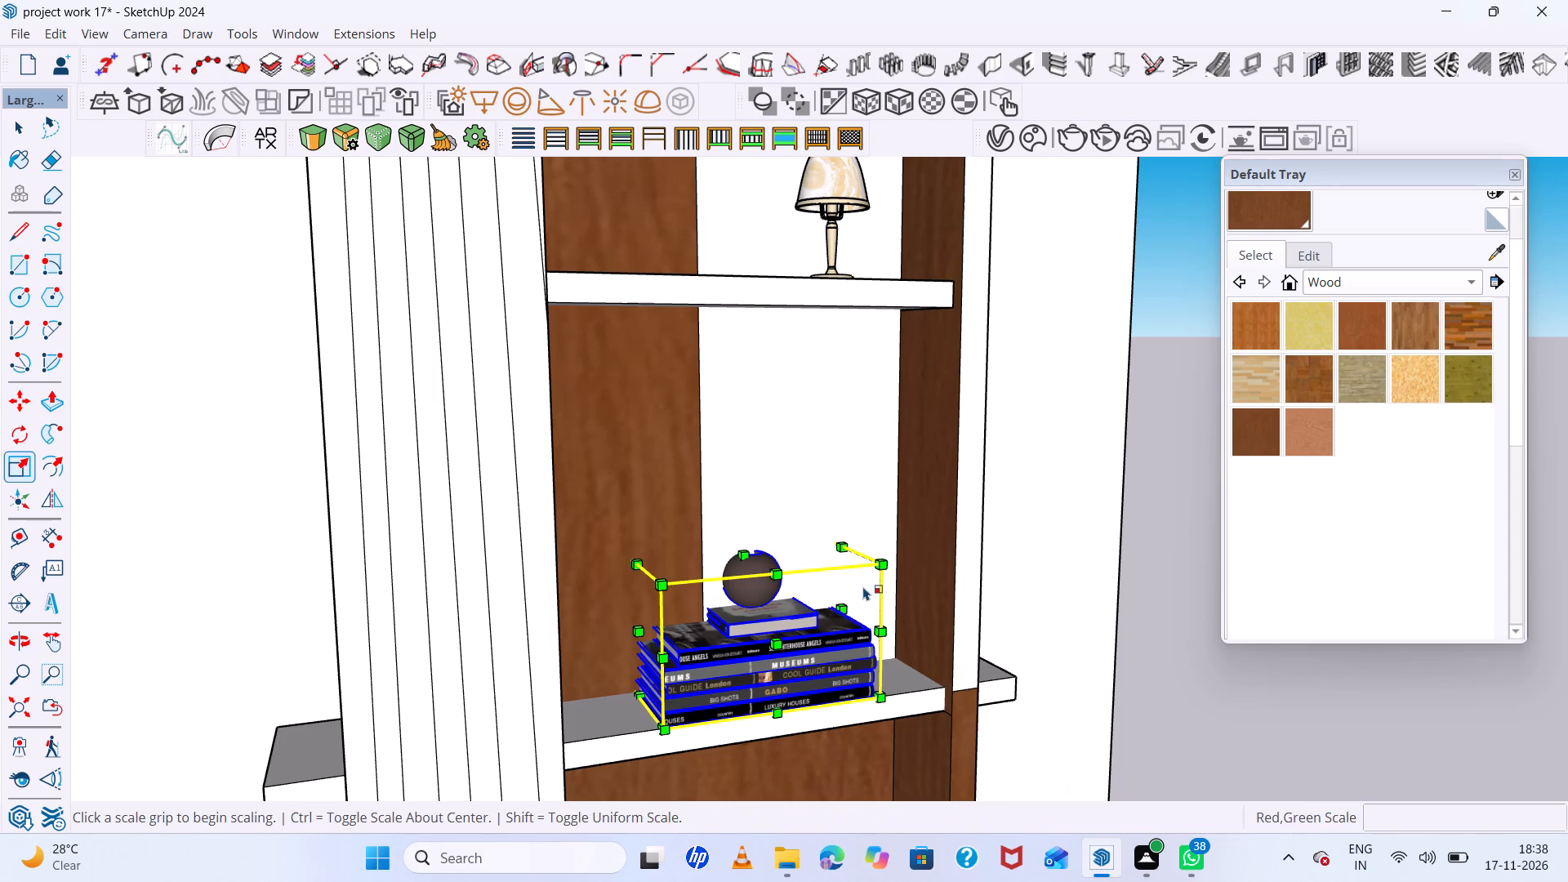
drag(884, 561, 803, 638)
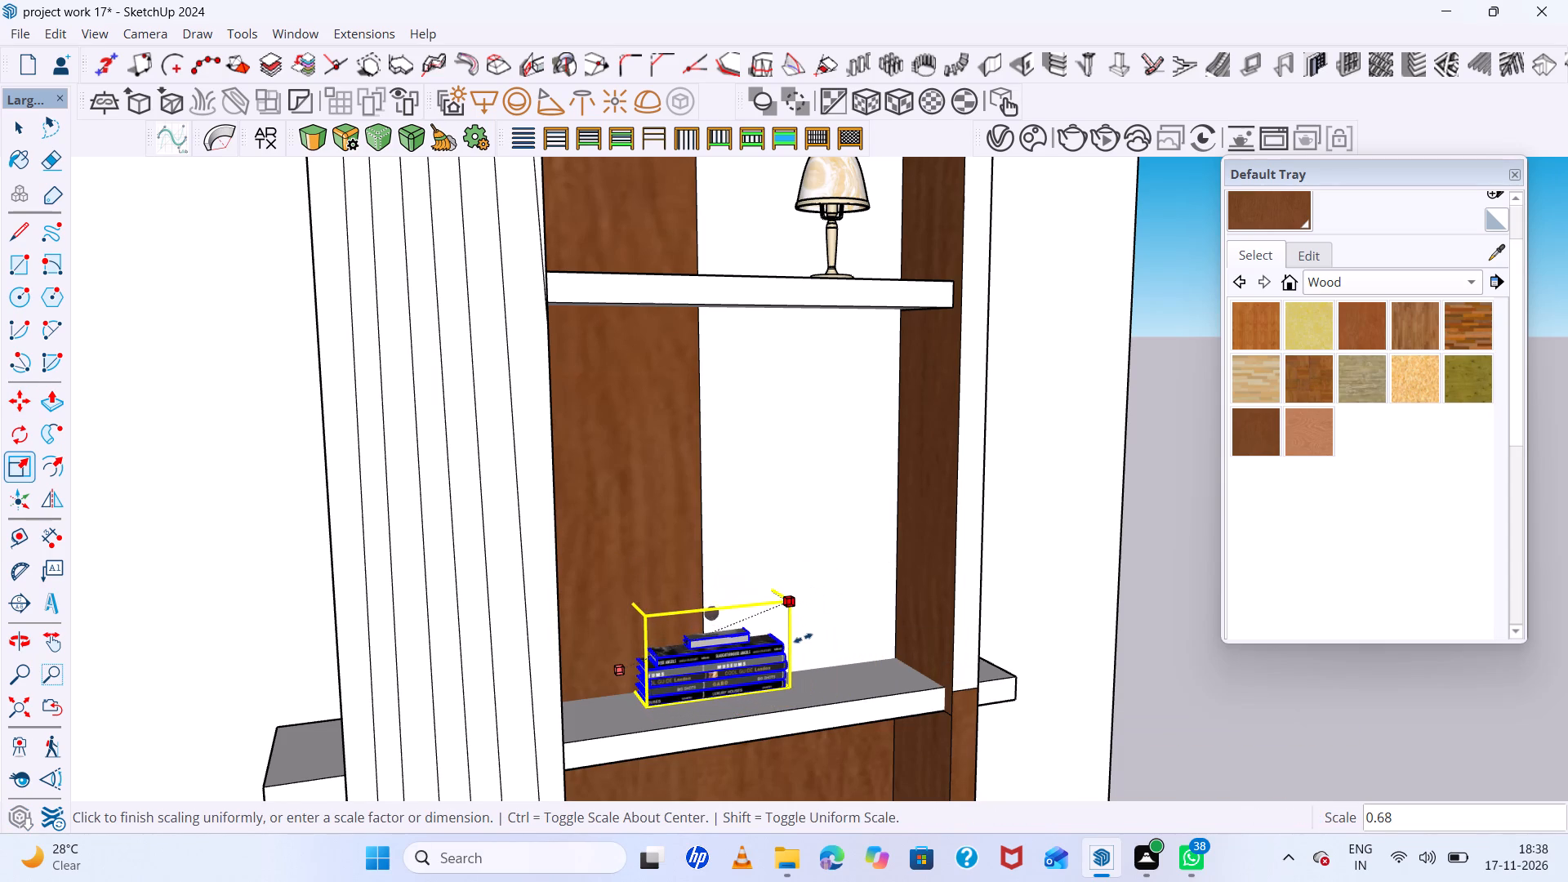
drag(803, 638, 797, 643)
Move the reduced book stack along the lower shelf to sit in front of the white half of the niche back.
key(m)
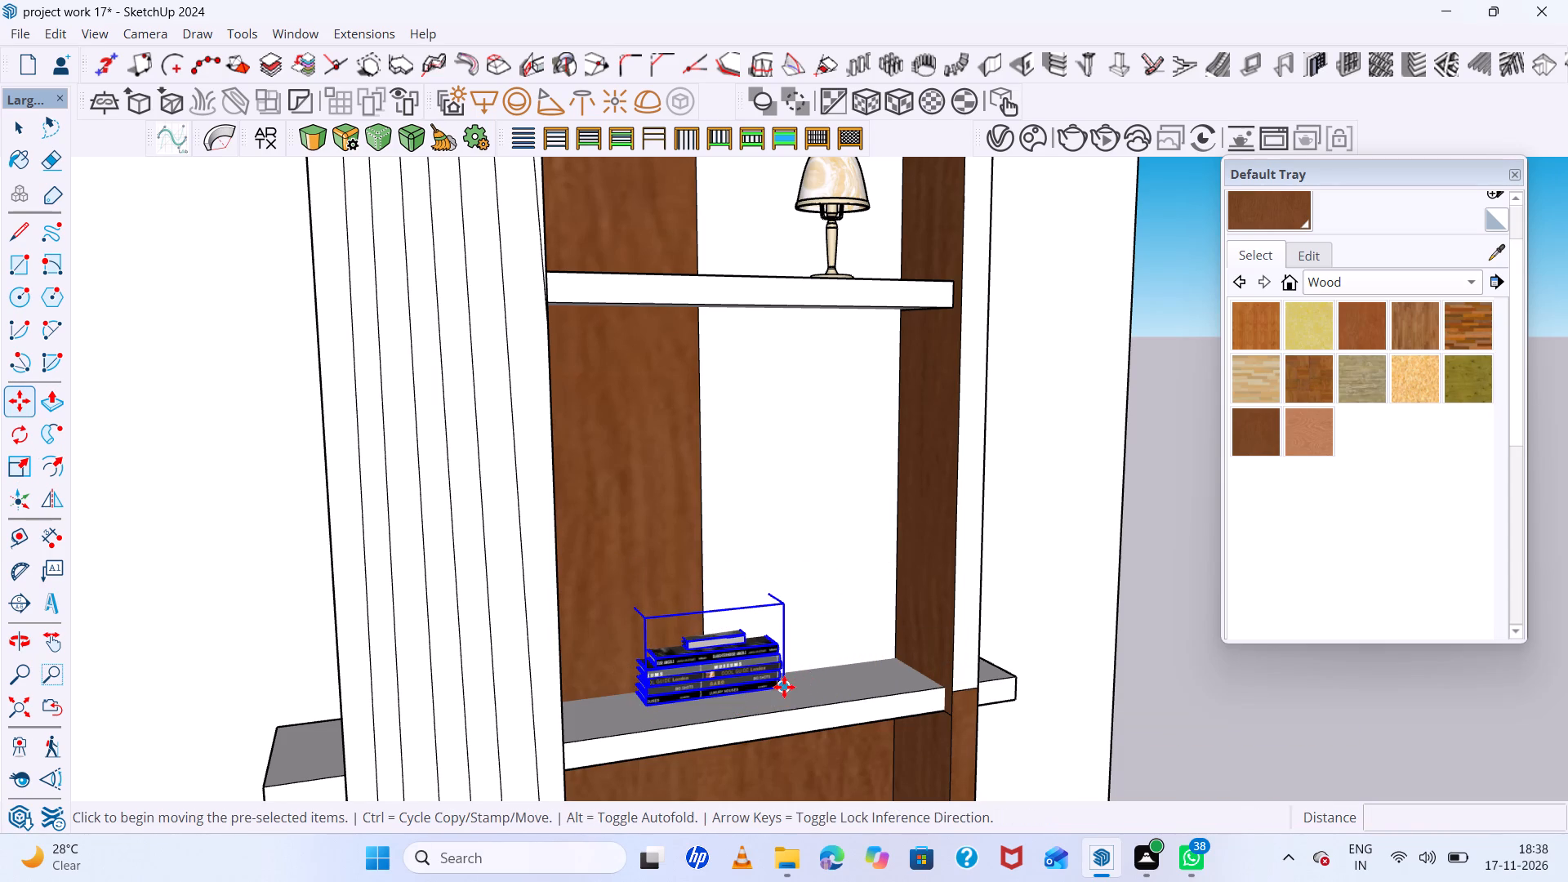
click(784, 687)
click(894, 693)
middle_drag(876, 696, 699, 657)
key(space)
scroll(734, 648, down, 10)
click(1004, 635)
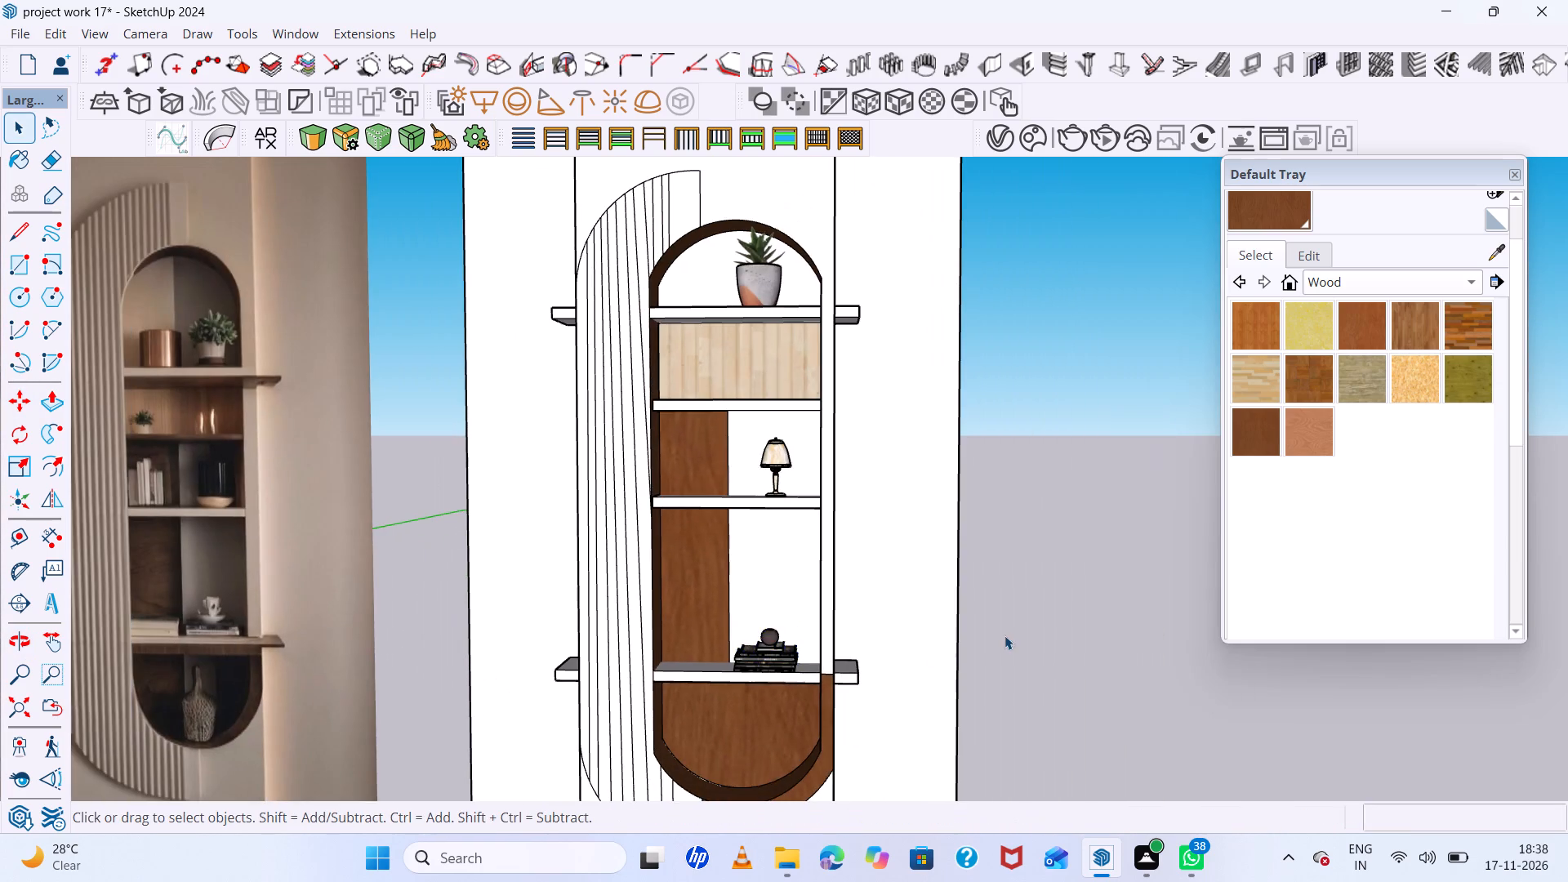
Examine the book stack on the shelf up close and compare the niche with the decor in the reference photo.
scroll(817, 651, up, 20)
middle_drag(706, 640, 939, 674)
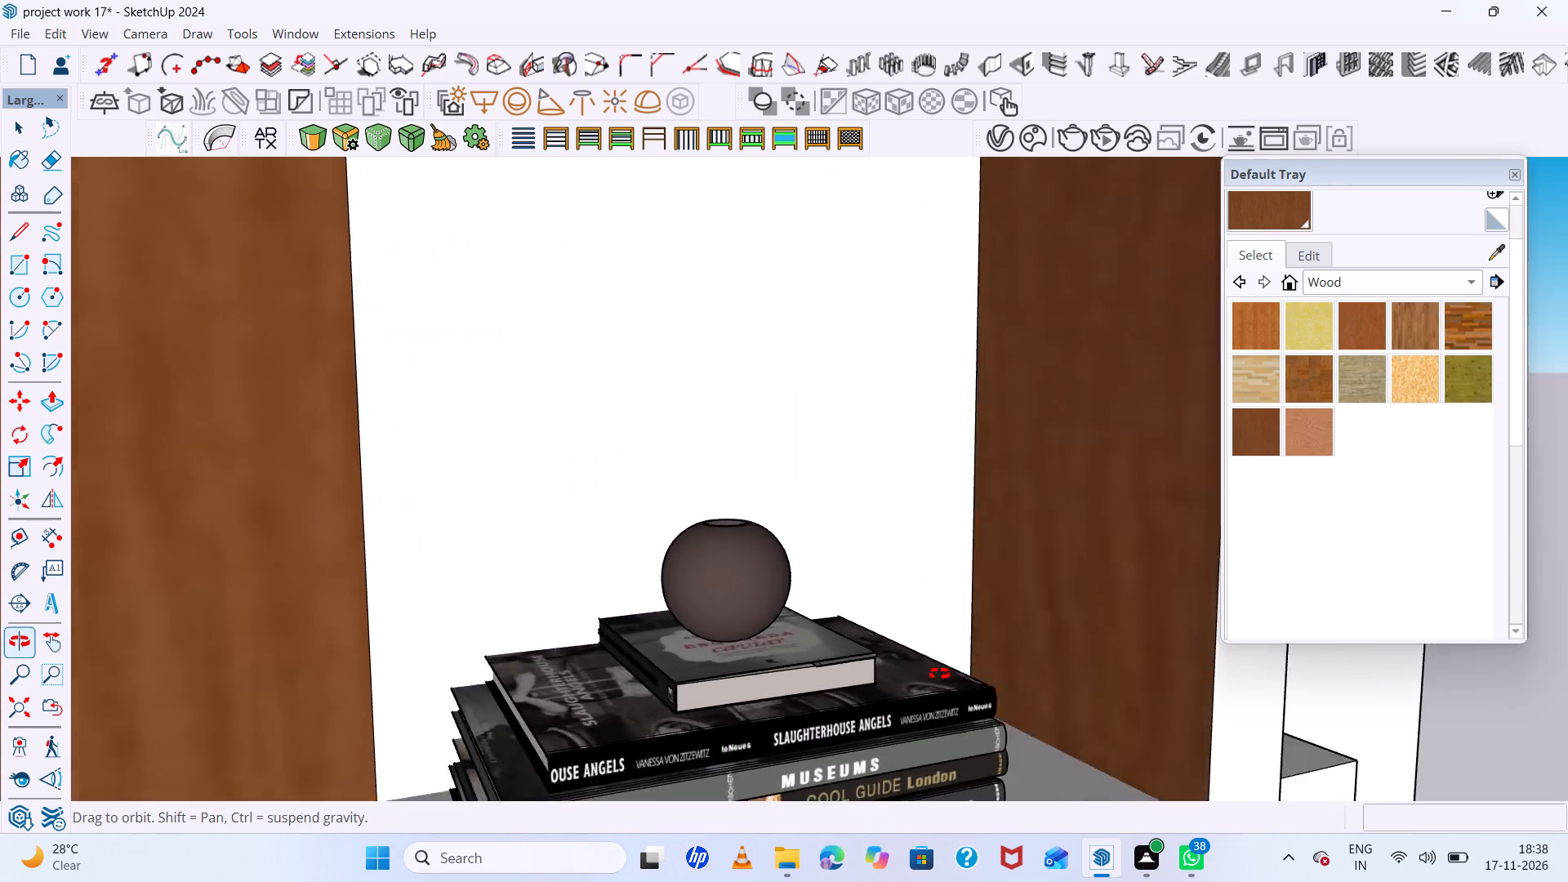
middle_drag(939, 674, 722, 656)
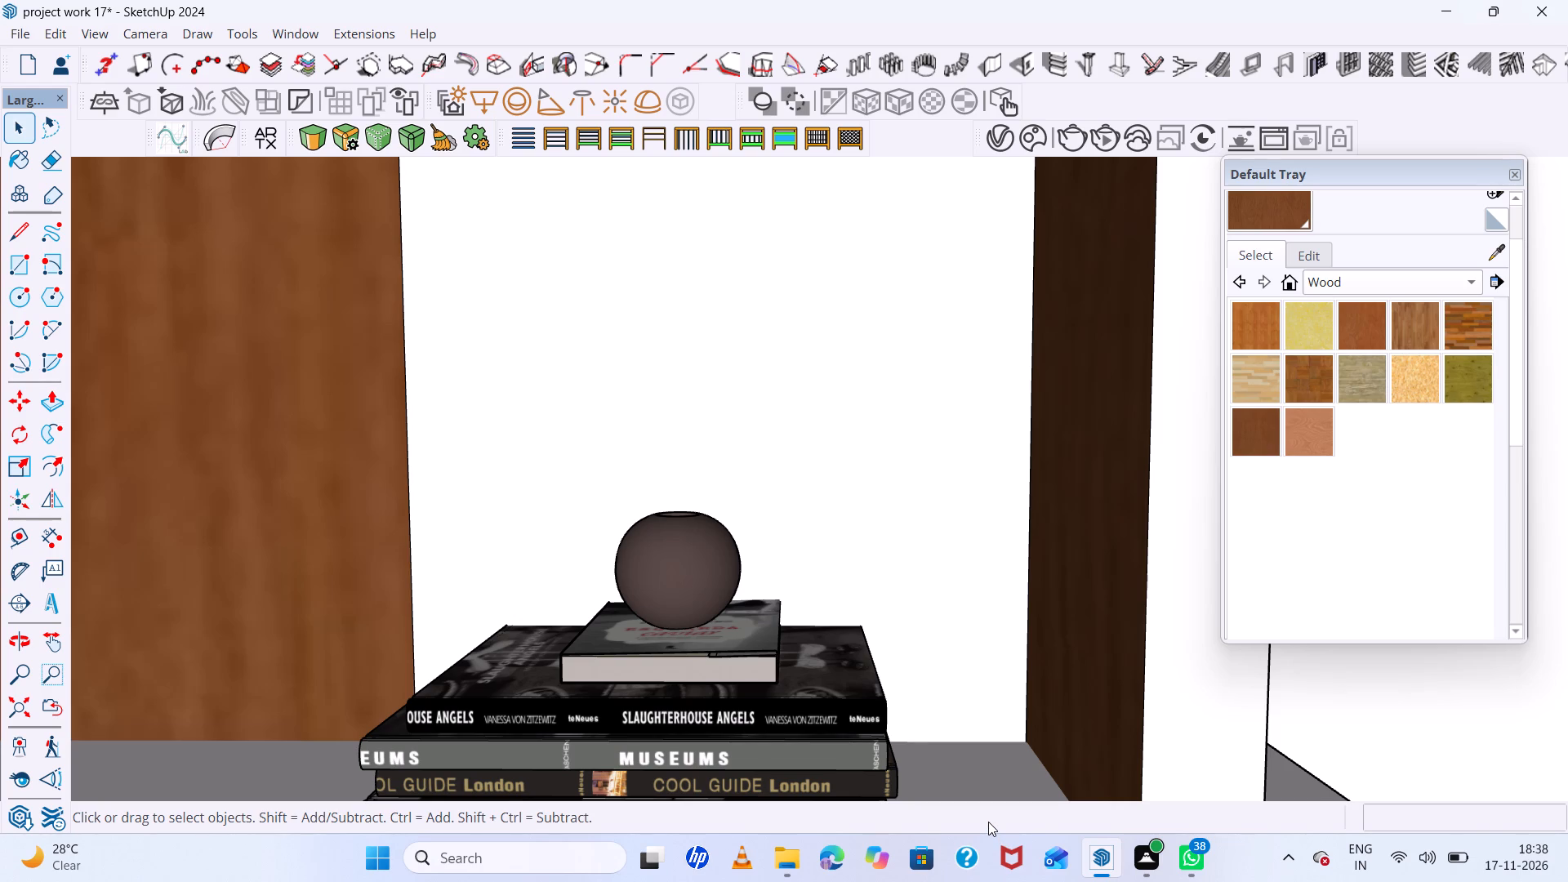
scroll(727, 633, down, 4)
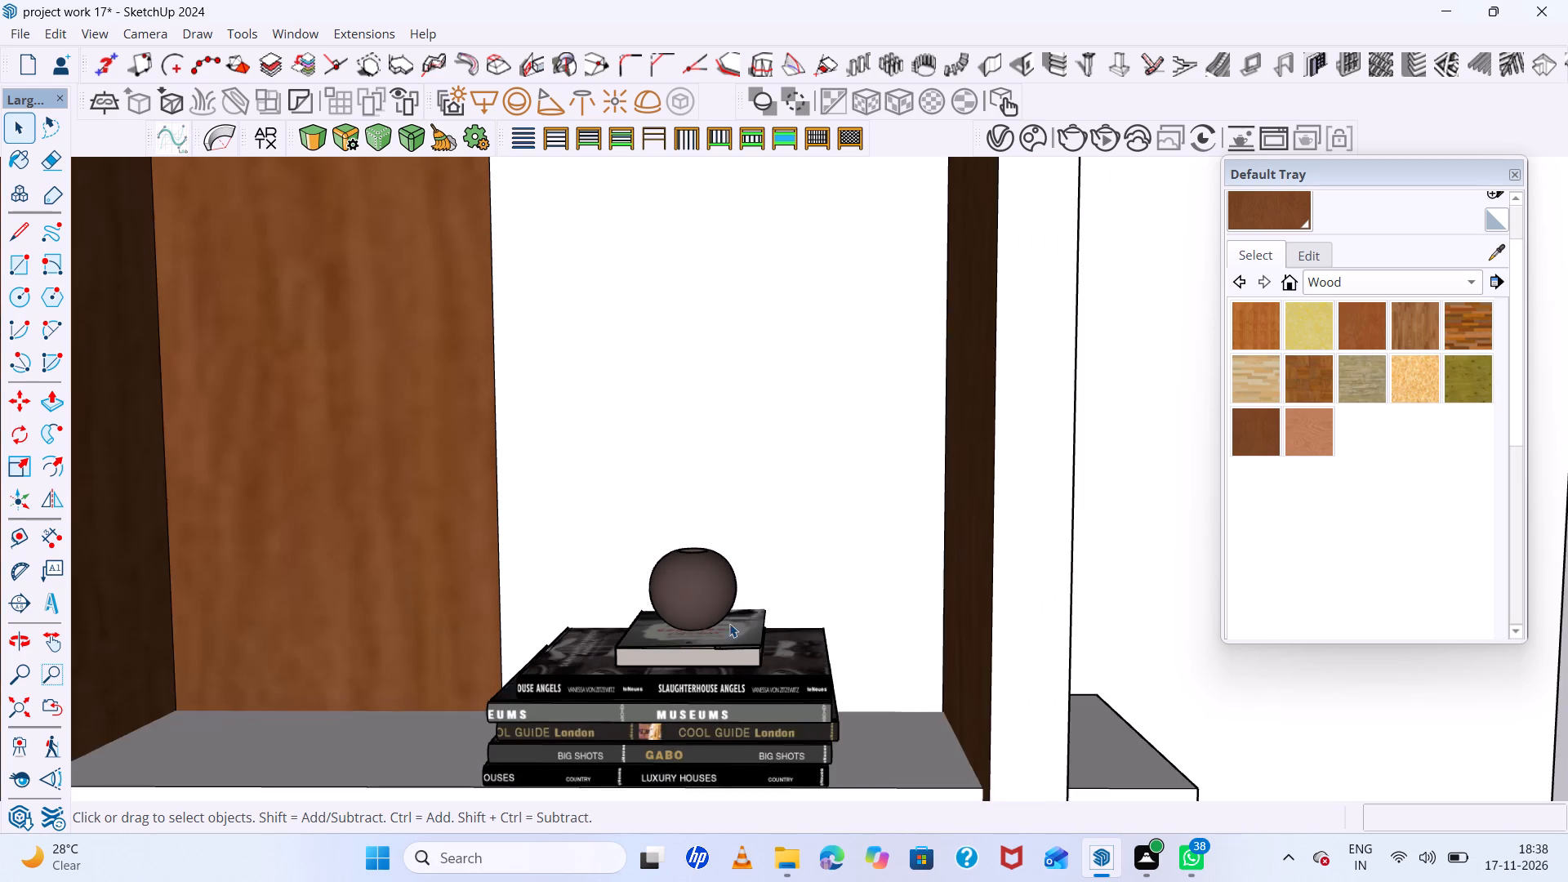
scroll(732, 603, down, 20)
scroll(732, 603, down, 1)
scroll(396, 451, up, 4)
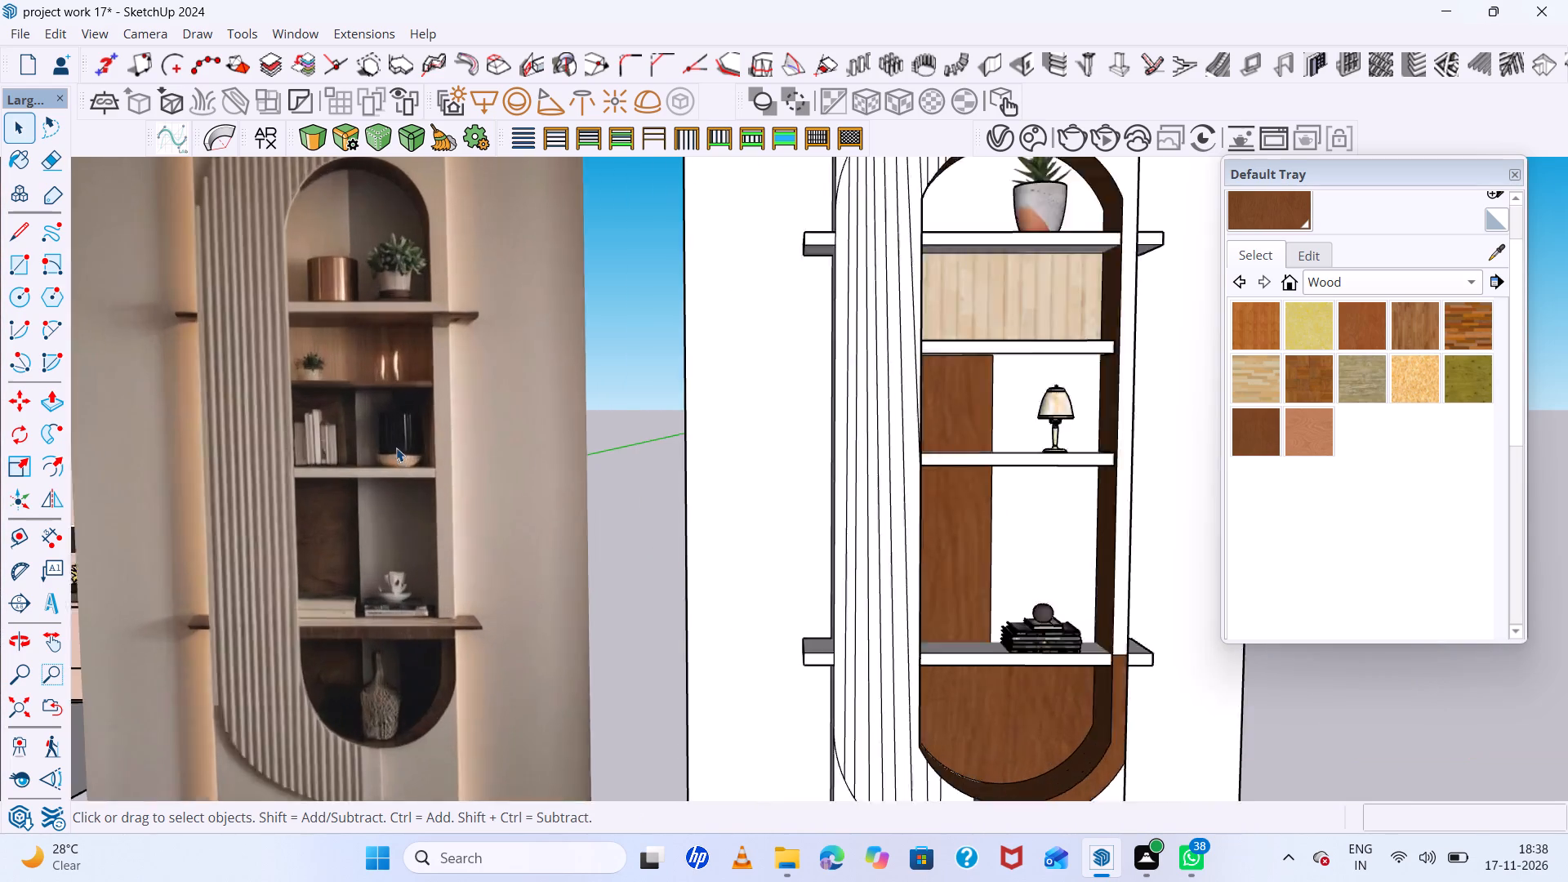
scroll(396, 448, up, 3)
scroll(396, 446, down, 2)
Search 3D Warehouse for "books".
click(295, 38)
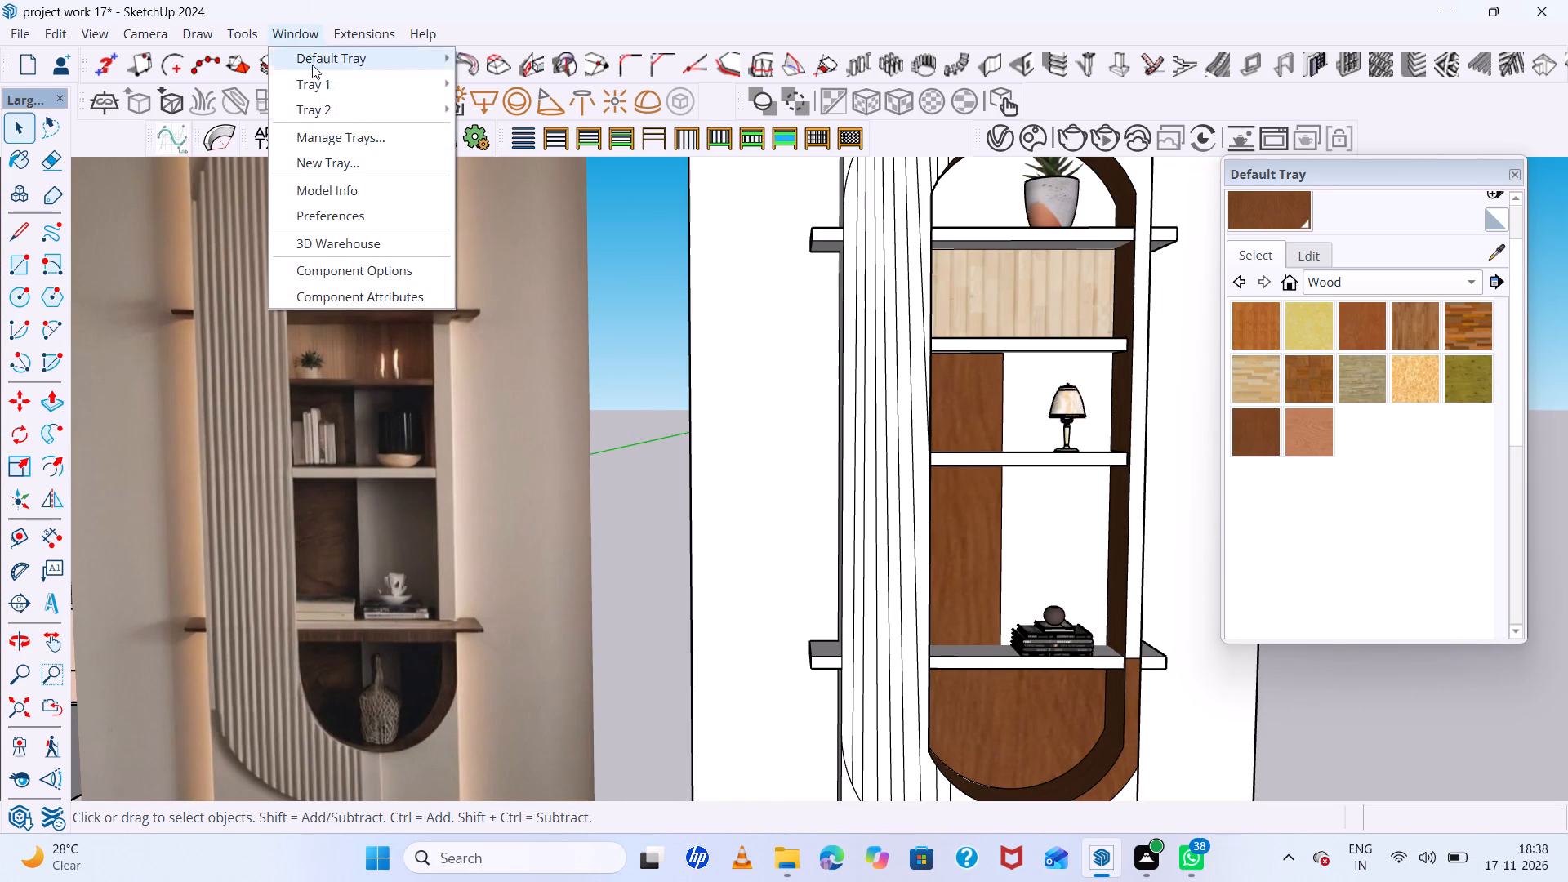
click(364, 232)
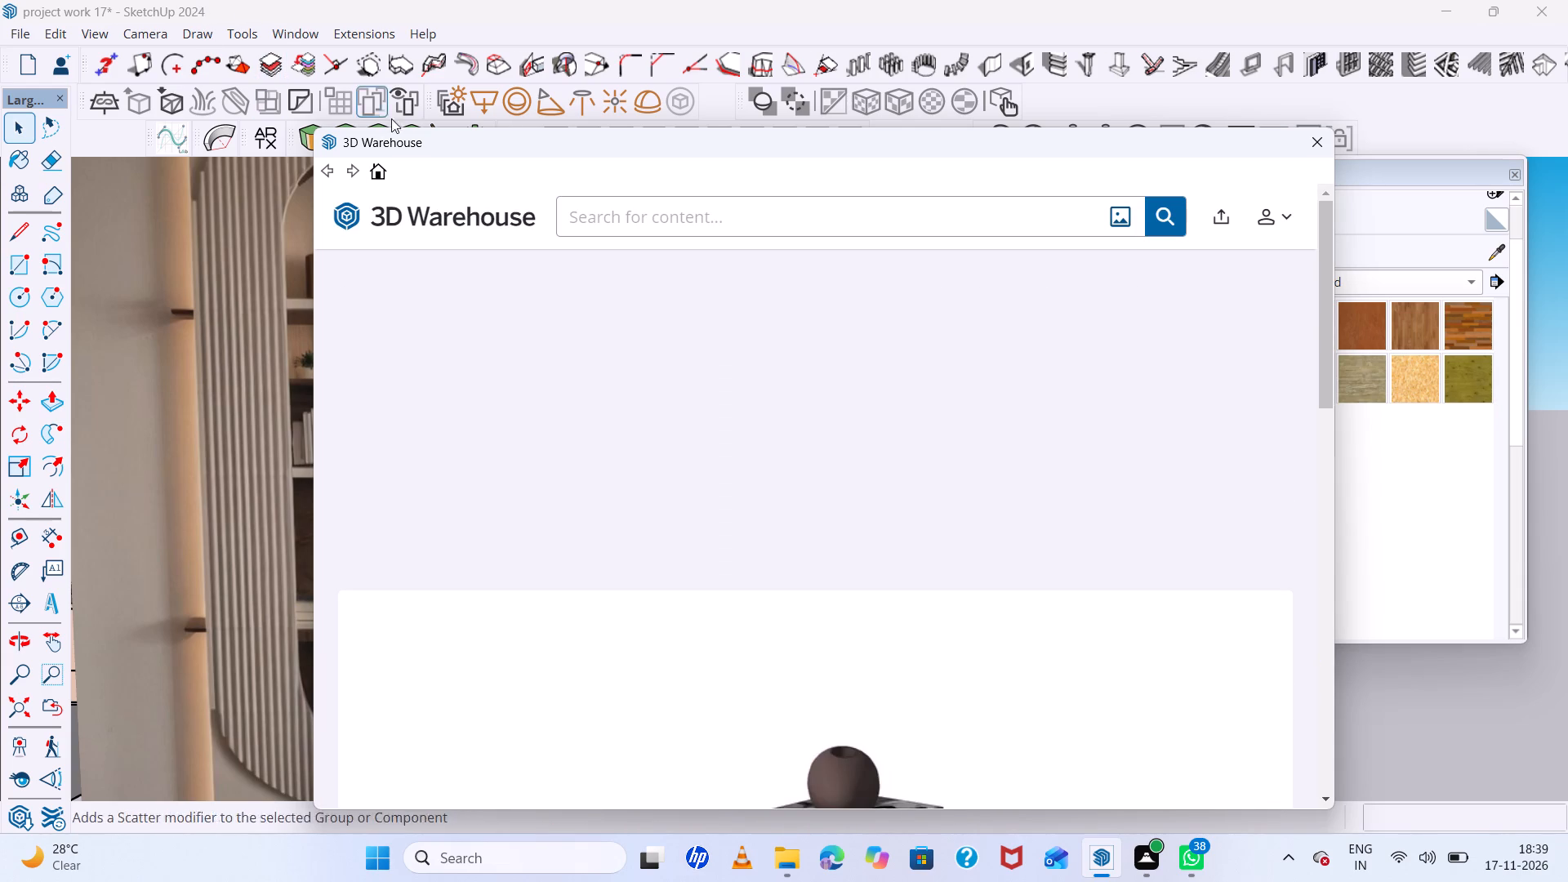
click(620, 223)
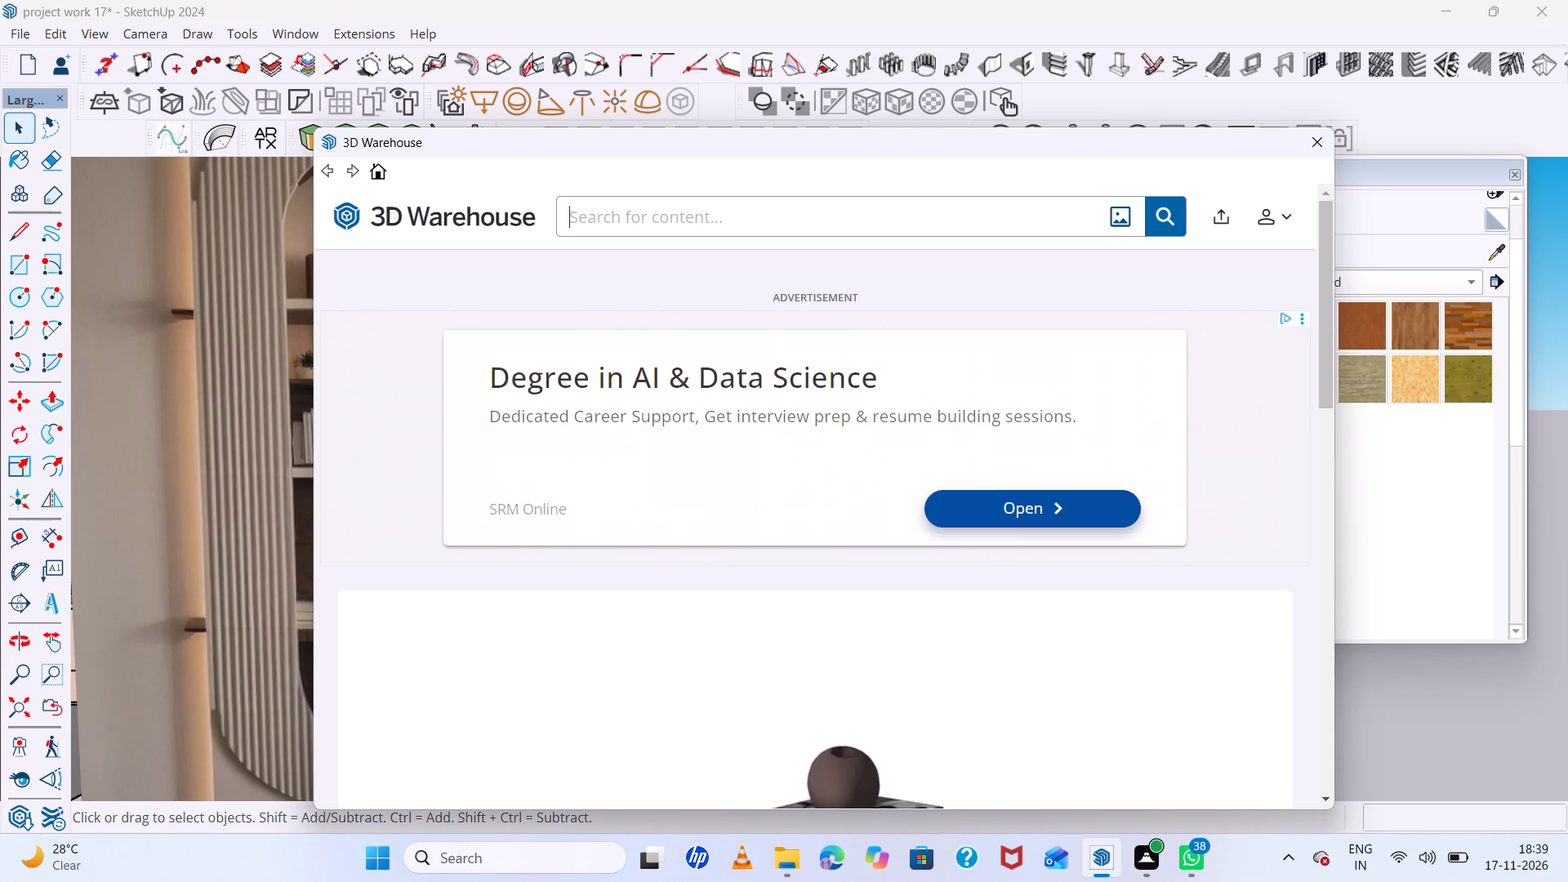
text(books)
key(apostrophe)
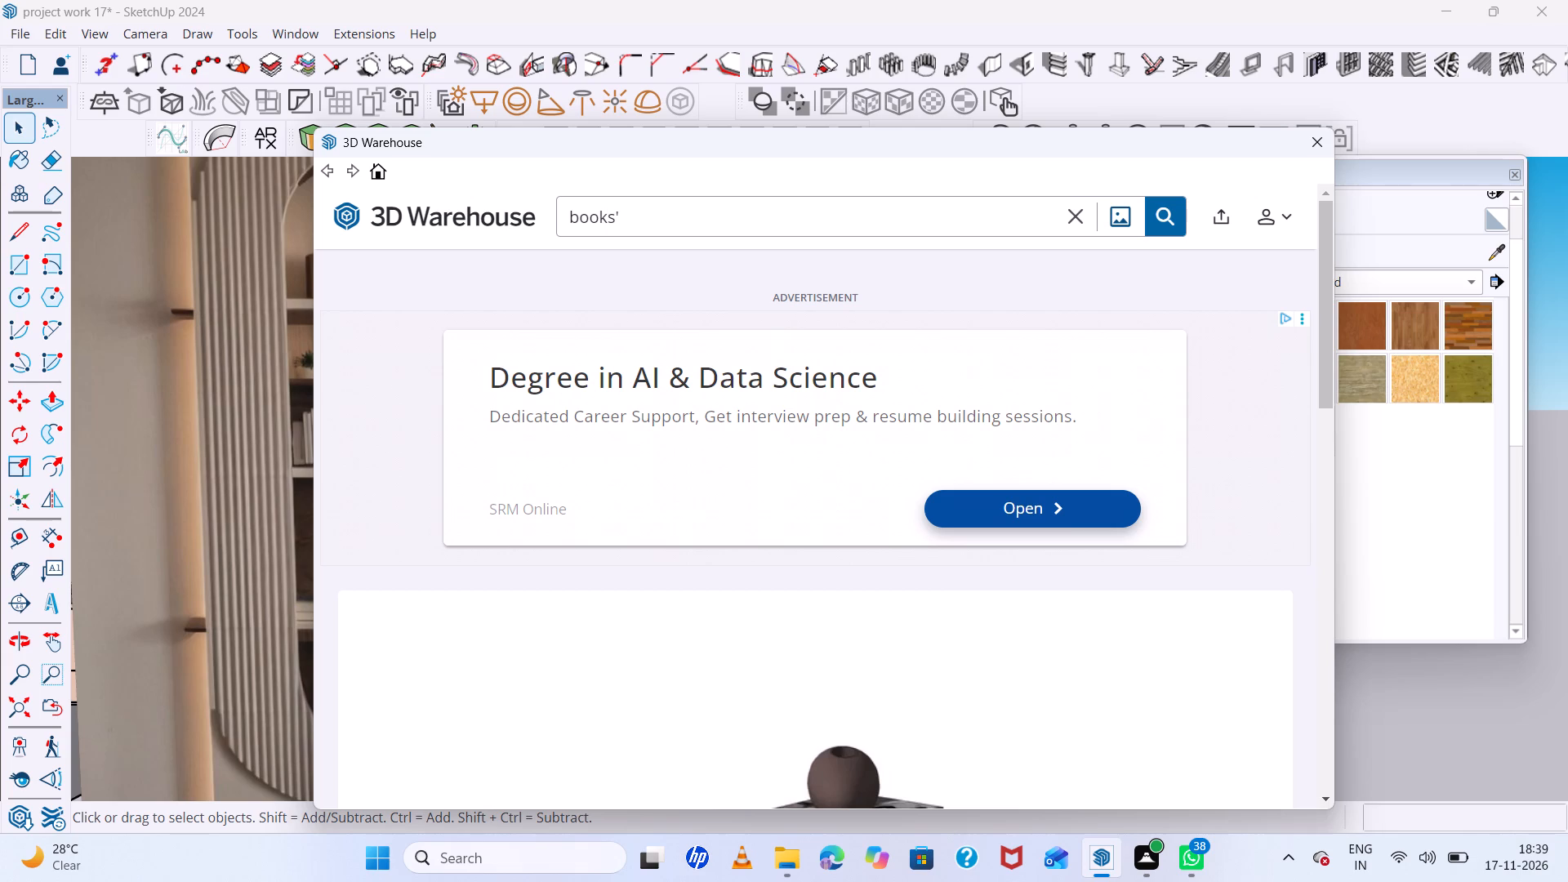
key(BackSpace)
key(Return)
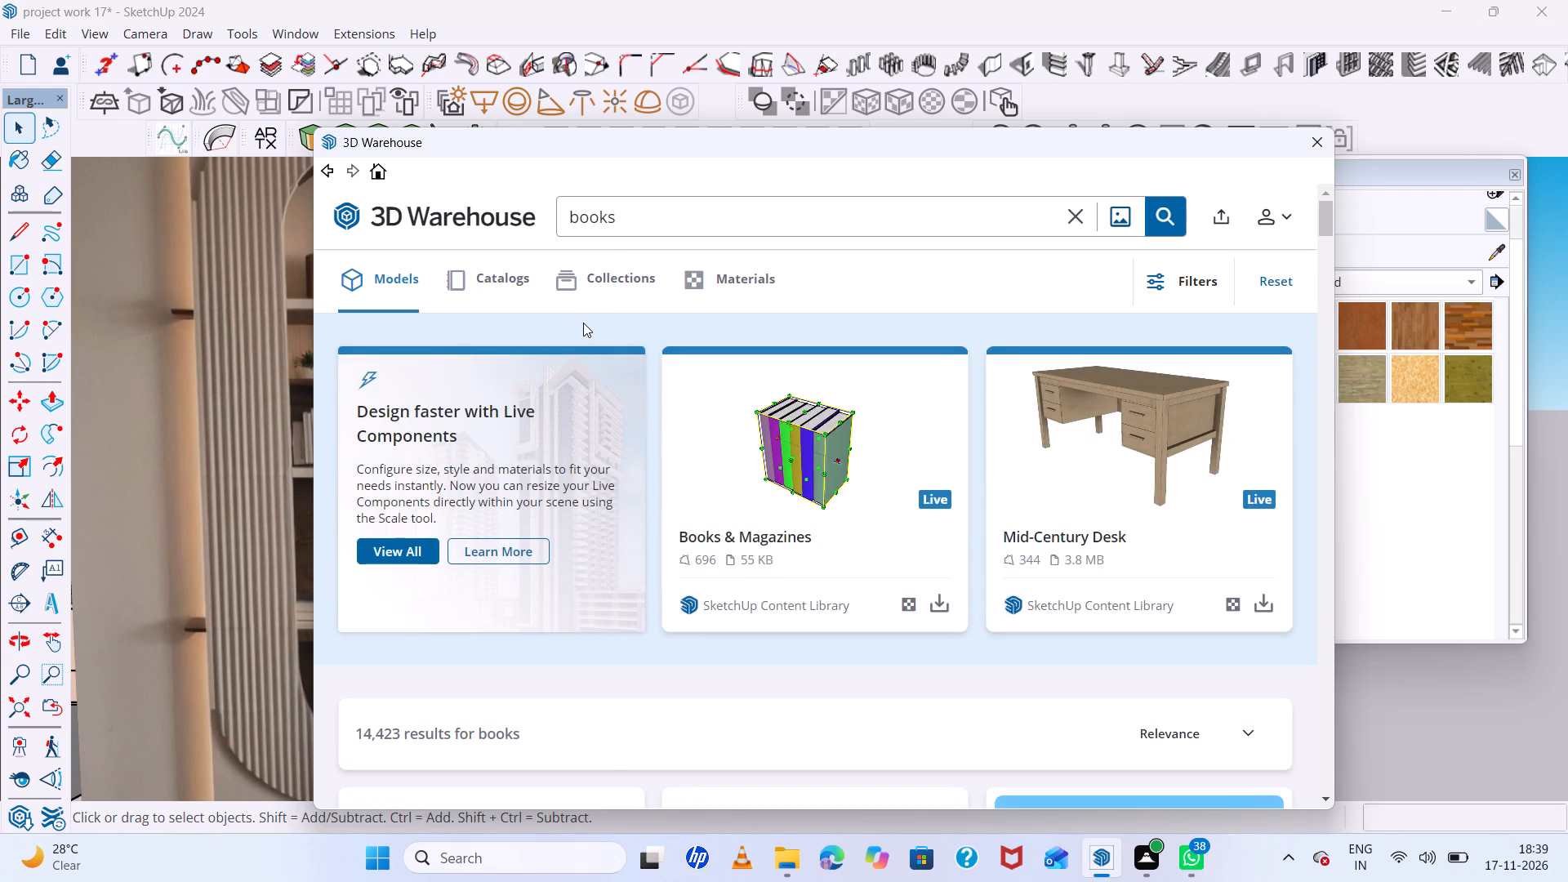
Download the "Books" model of stacked Scandinavian and Case Study Houses books into the project and place it beside the white niche panel.
scroll(583, 323, down, 8)
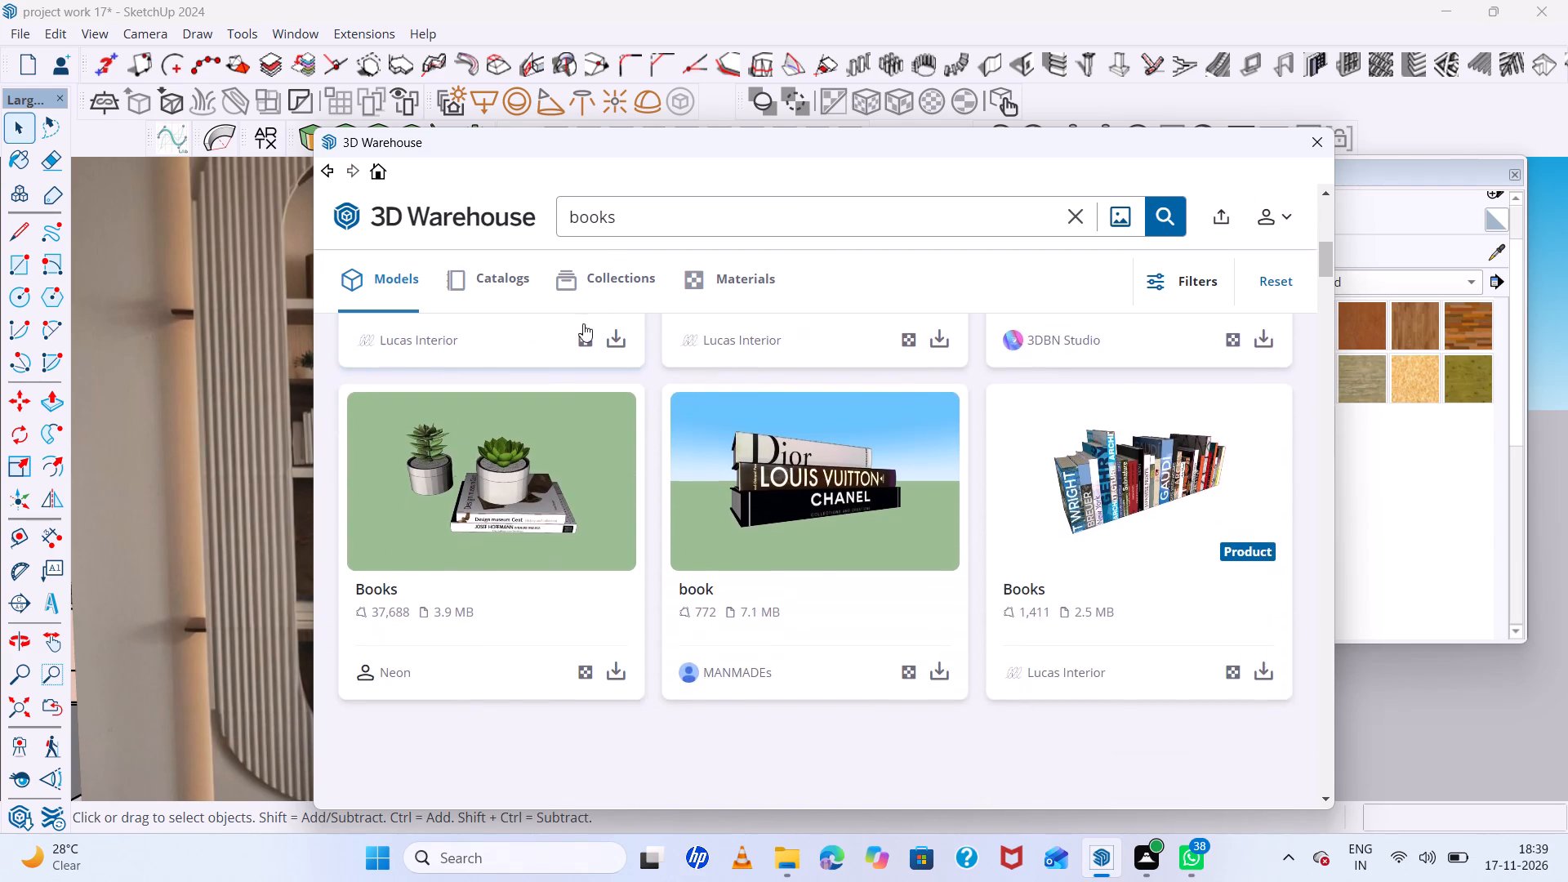
scroll(583, 323, down, 7)
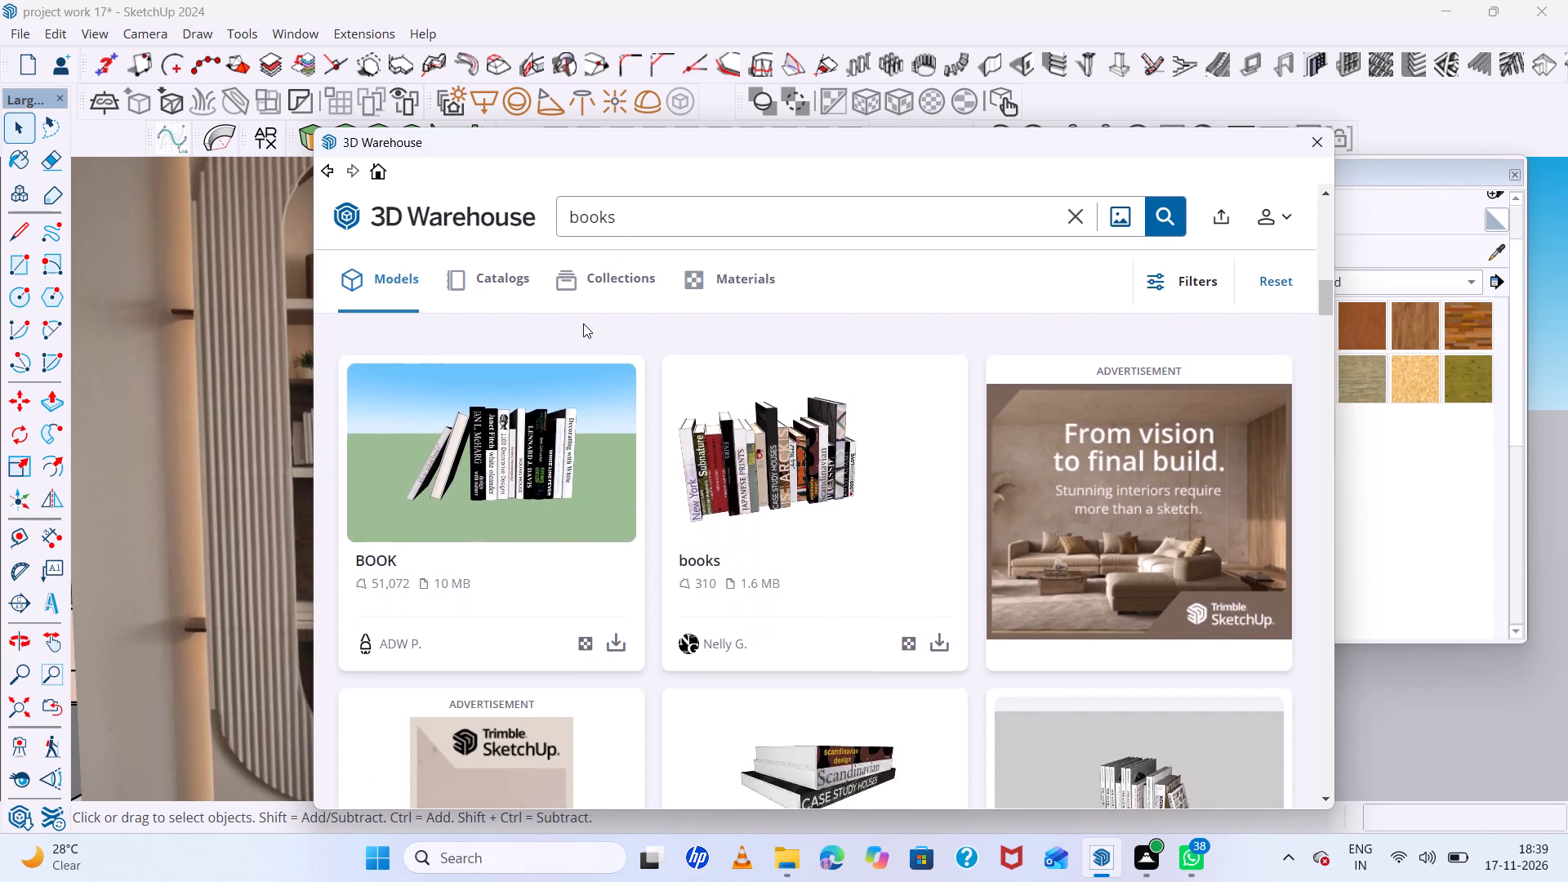
scroll(583, 323, down, 2)
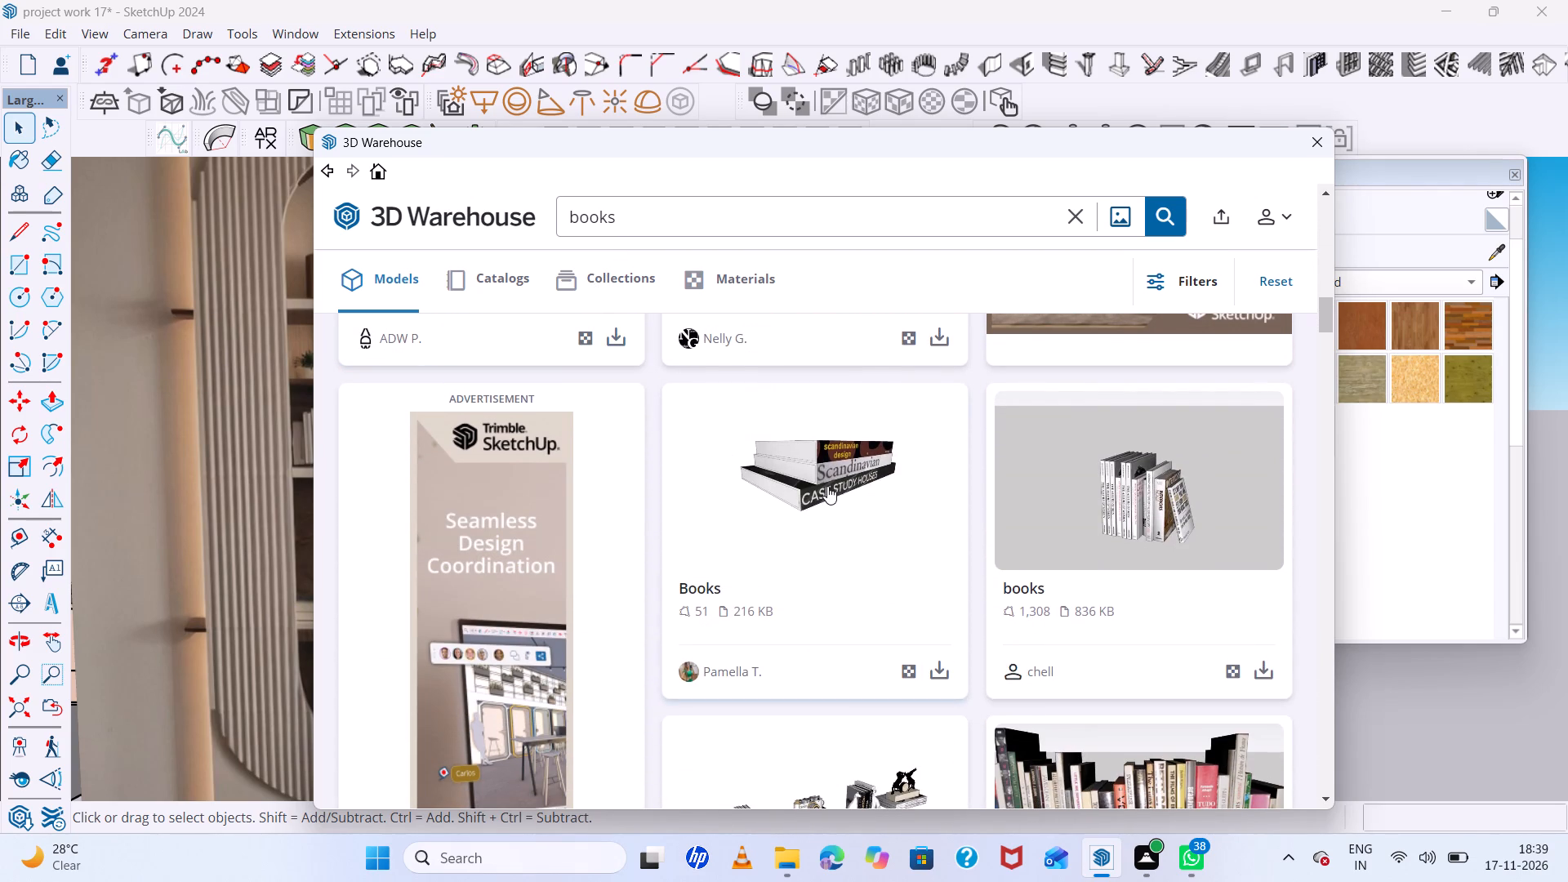
click(827, 486)
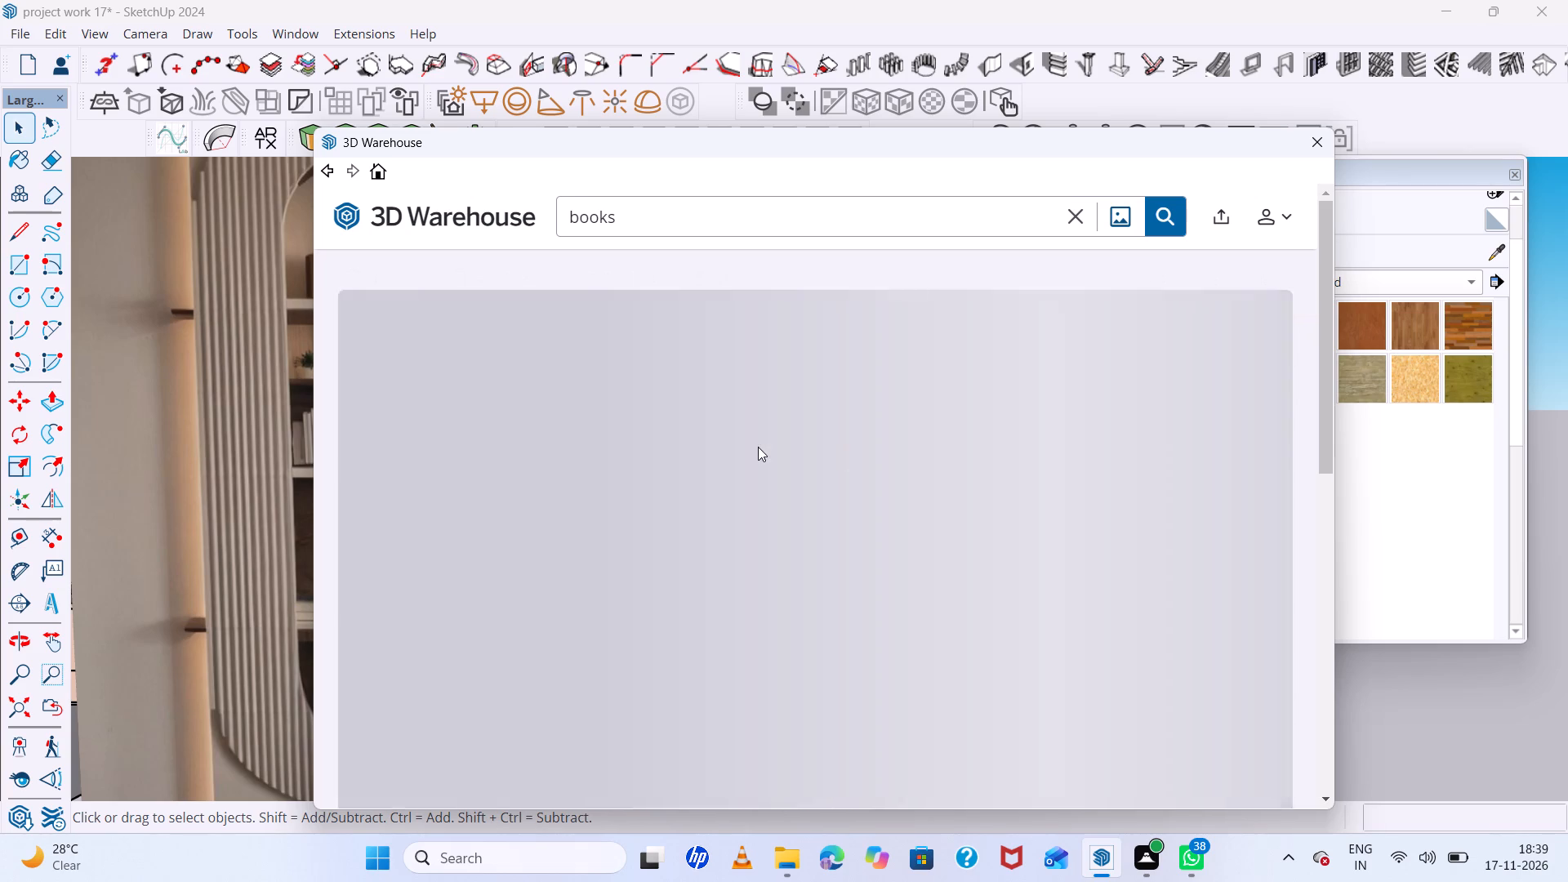
scroll(758, 447, down, 5)
scroll(840, 512, down, 3)
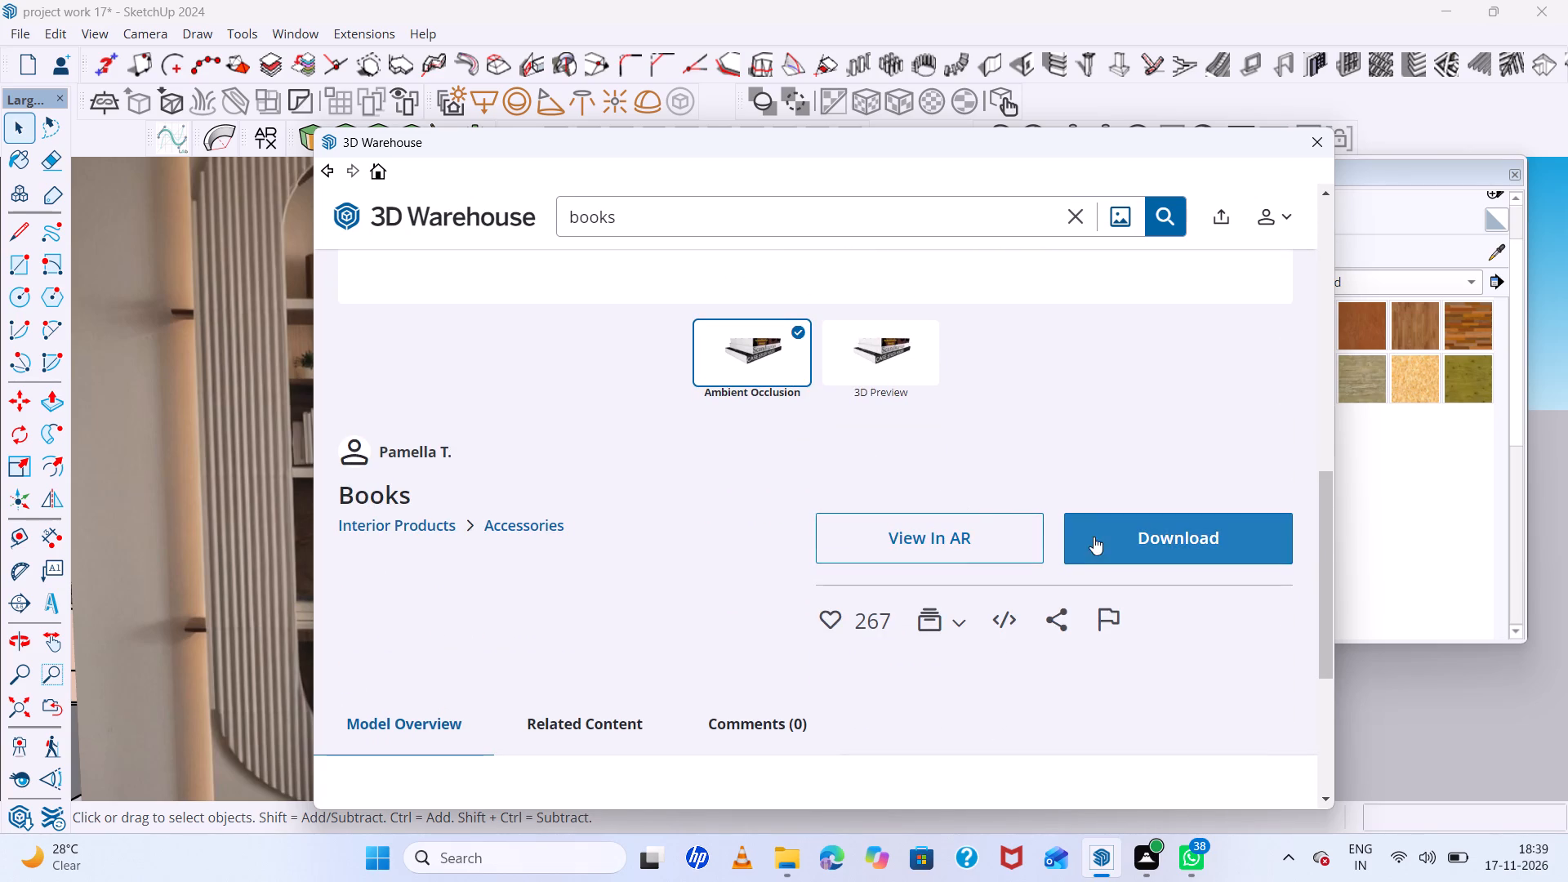
click(1094, 537)
click(759, 486)
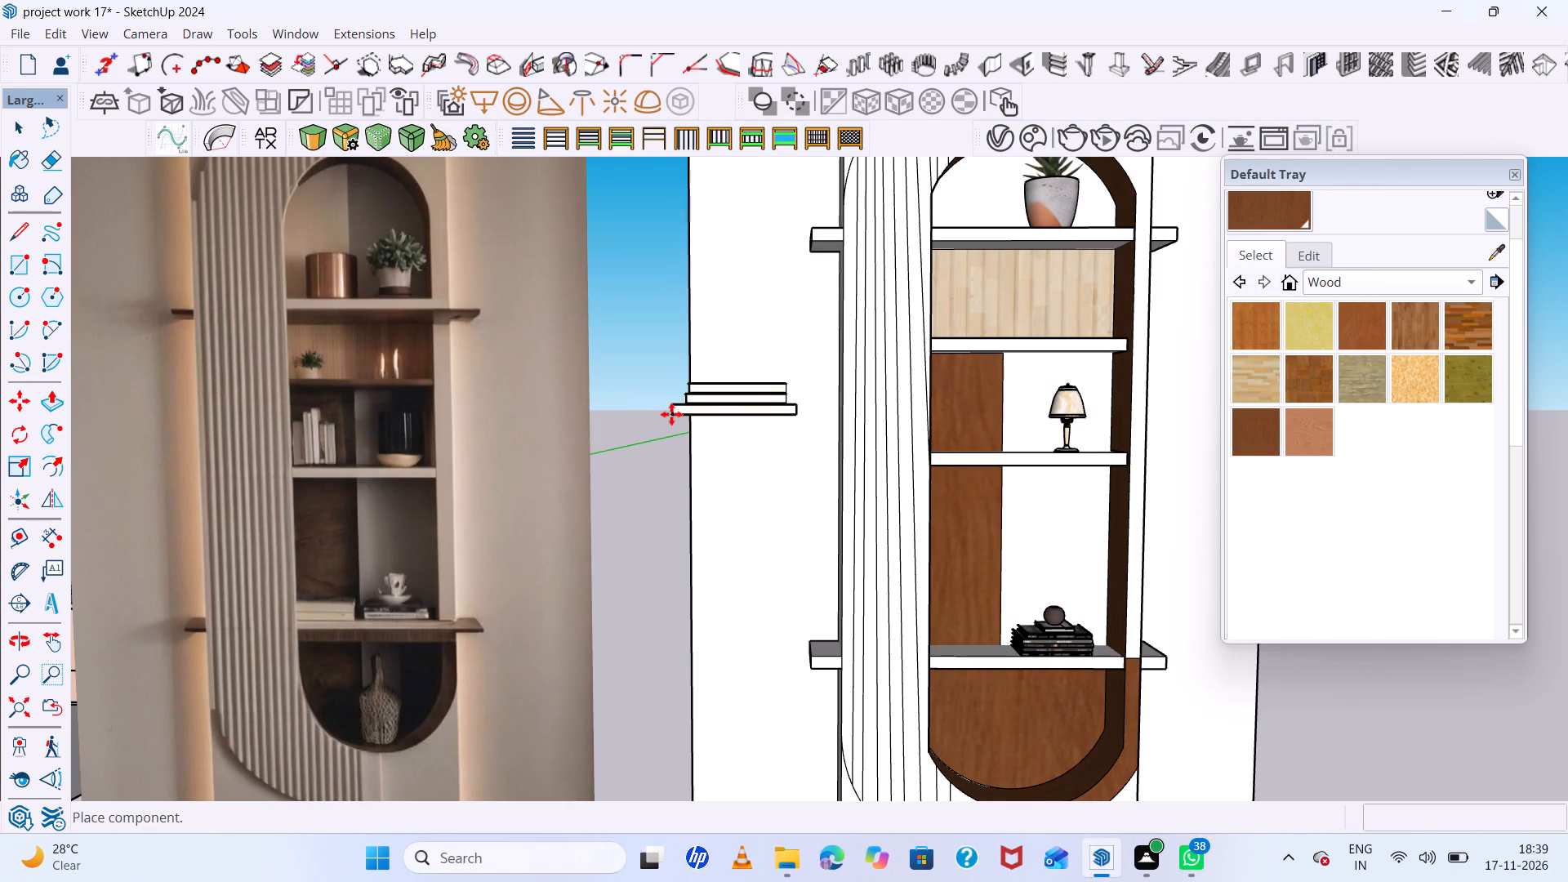
scroll(644, 404, down, 5)
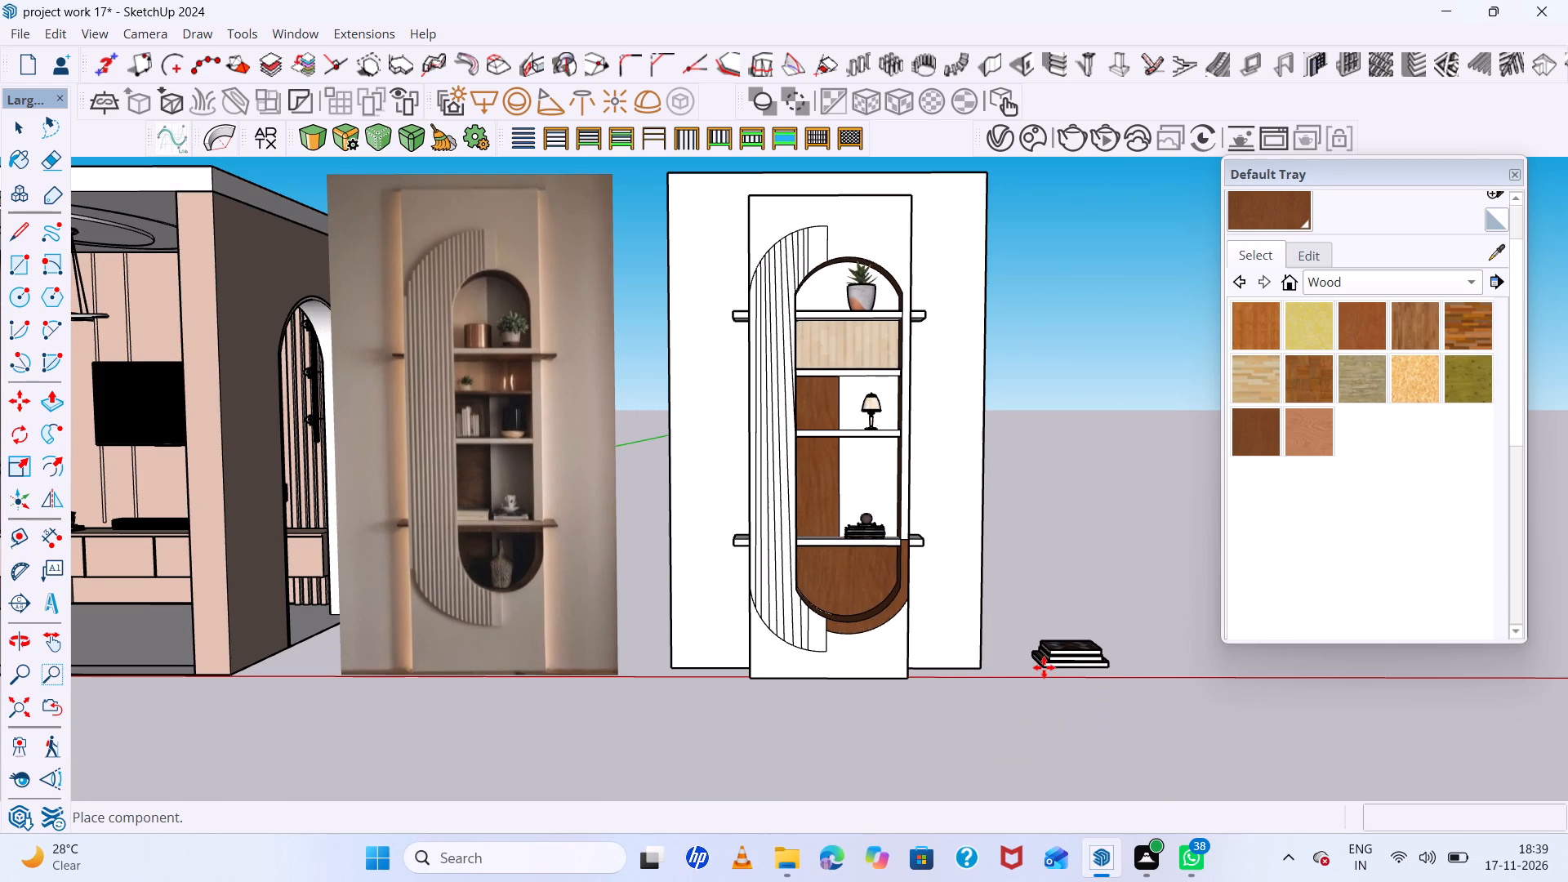
click(1044, 667)
Rotate the new book stack 180° about the vertical axis so its titled spines face the front.
scroll(936, 602, down, 6)
scroll(1105, 690, up, 11)
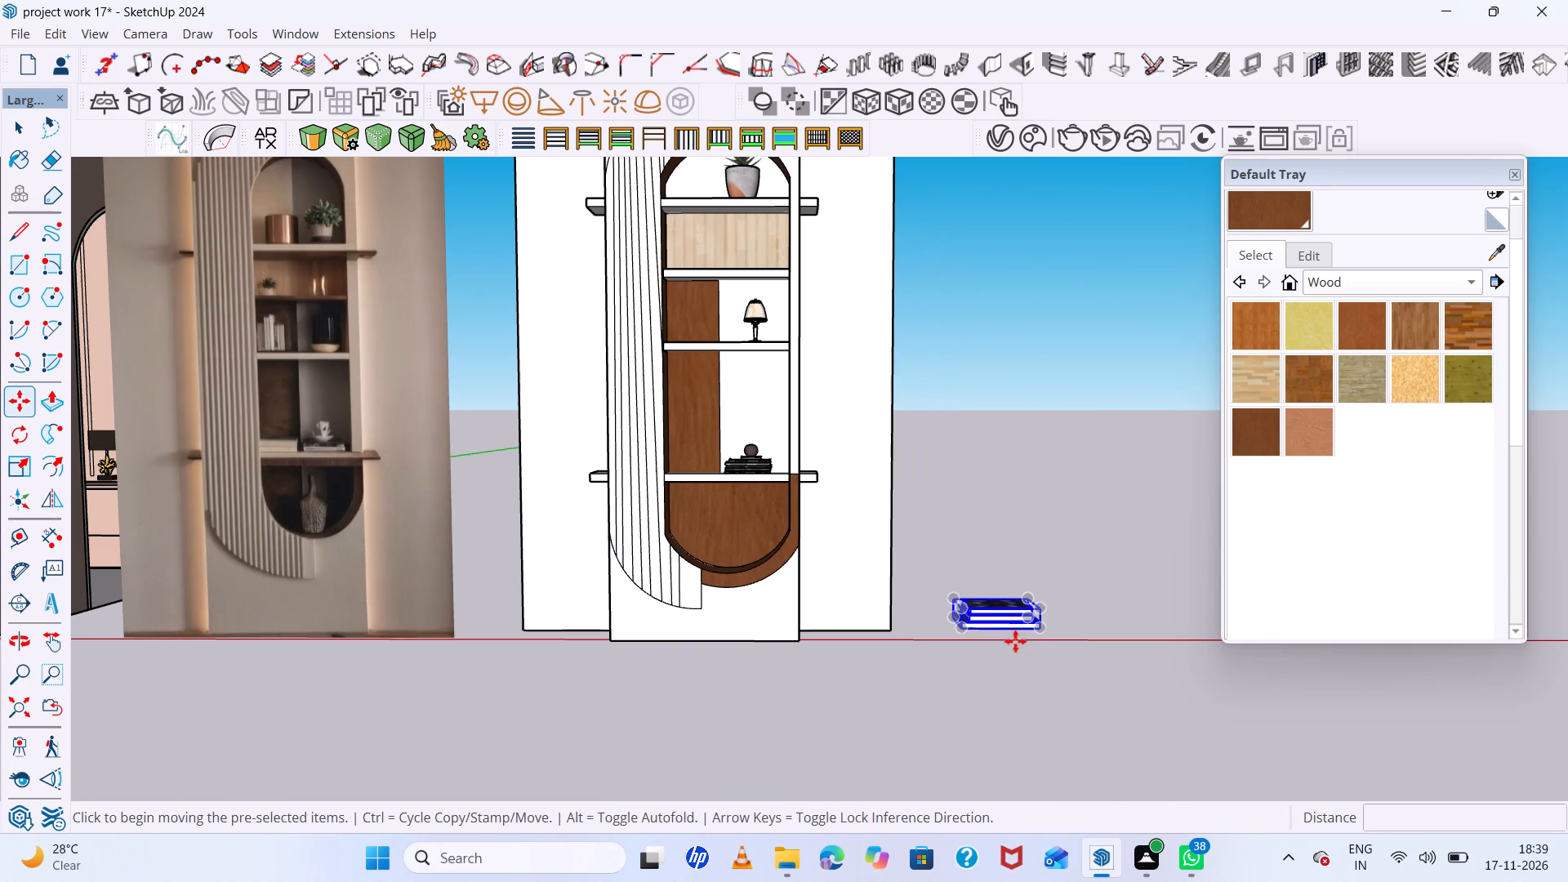
key(q)
scroll(1059, 626, up, 5)
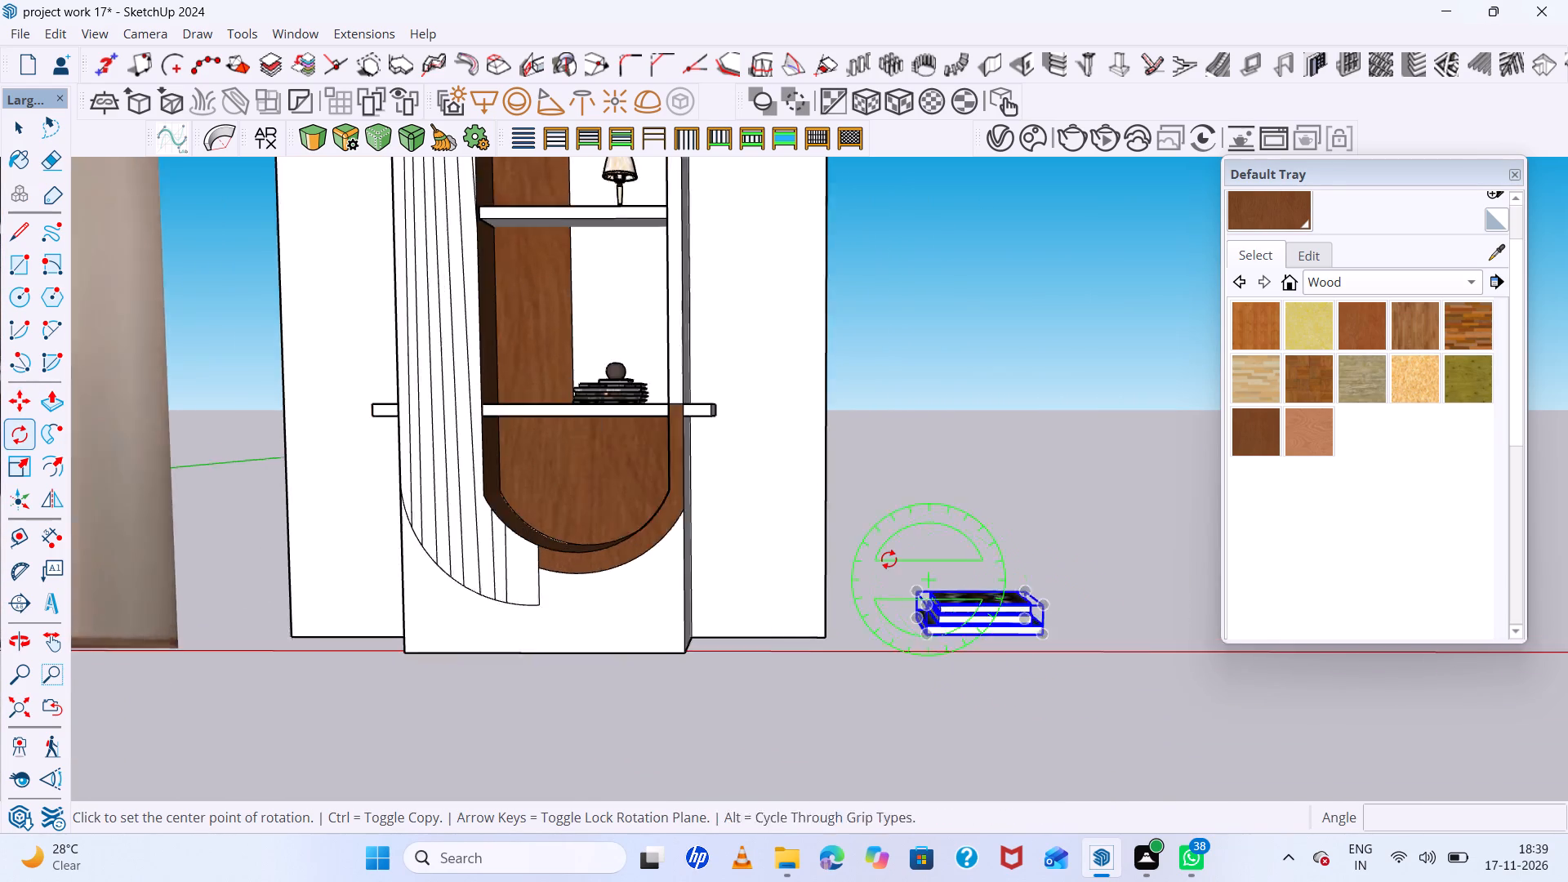
scroll(888, 559, down, 4)
middle_drag(886, 559, 869, 678)
scroll(869, 675, down, 1)
scroll(1013, 679, up, 6)
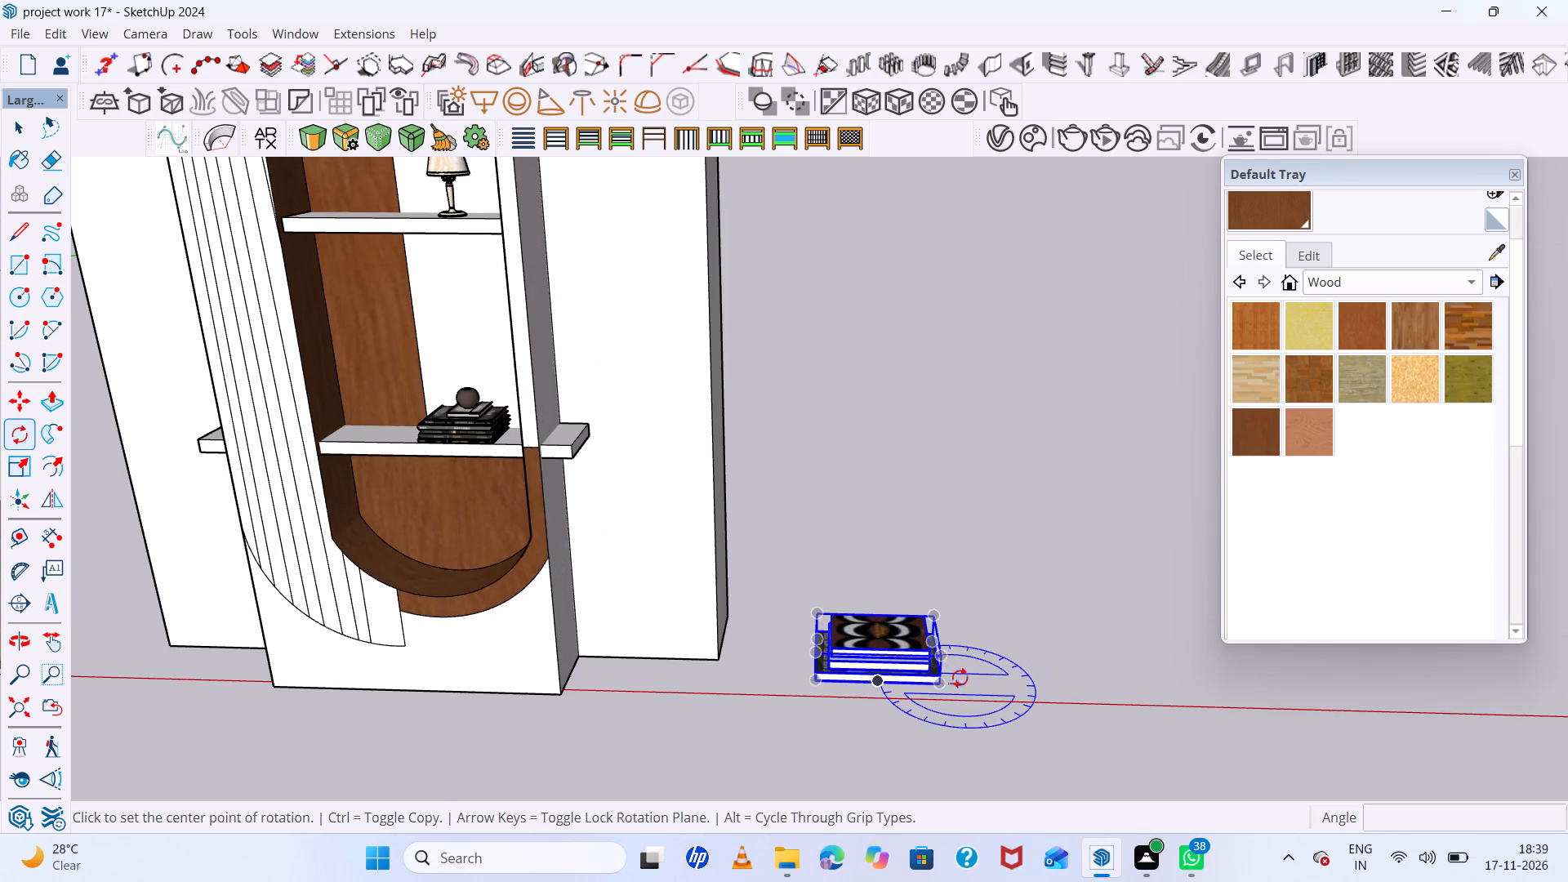
click(960, 678)
click(1148, 702)
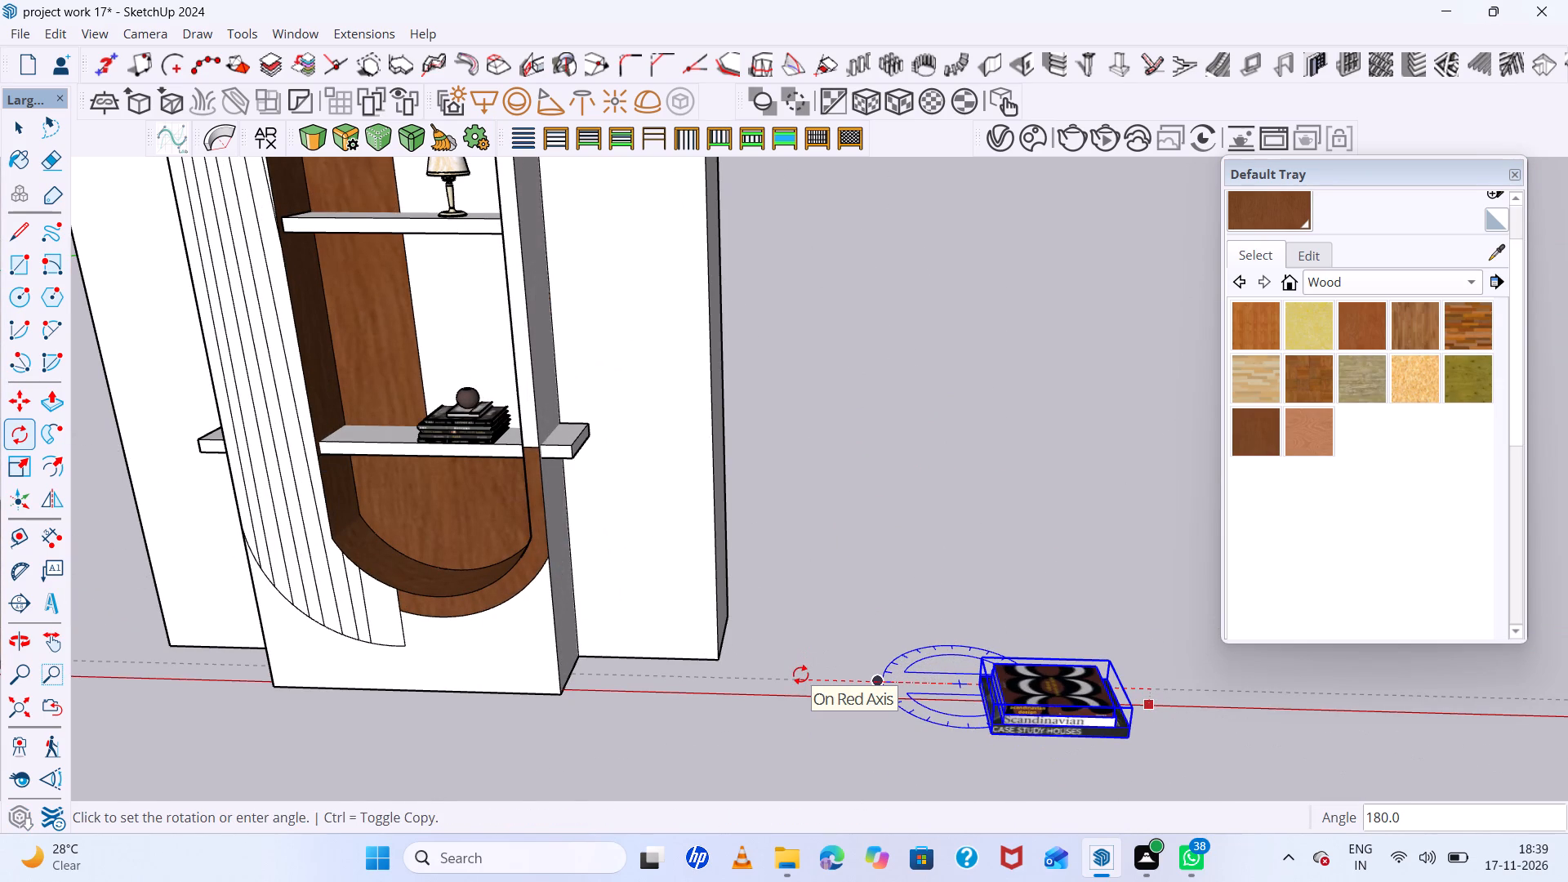
key(1)
key(8)
key(0)
key(Return)
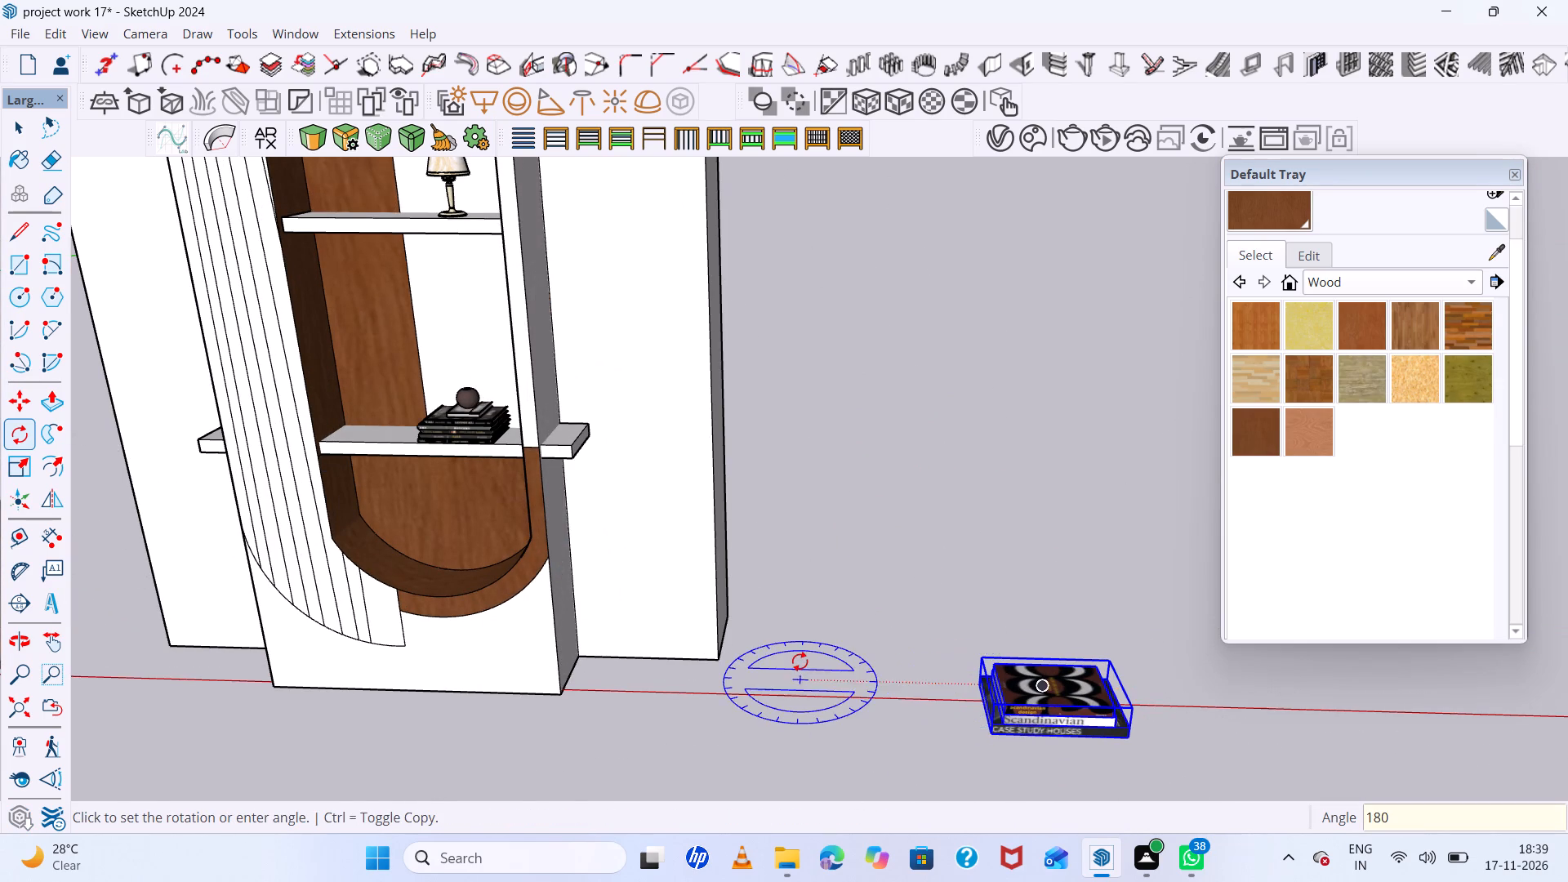
scroll(831, 661, down, 1)
scroll(1072, 670, up, 5)
key(space)
Move the Scandinavian and Case Study Houses book stack onto the table-lamp shelf, with its front bottom corner at the shelf's left end.
scroll(1006, 587, down, 6)
scroll(1059, 678, up, 1)
middle_drag(1059, 678, 1047, 560)
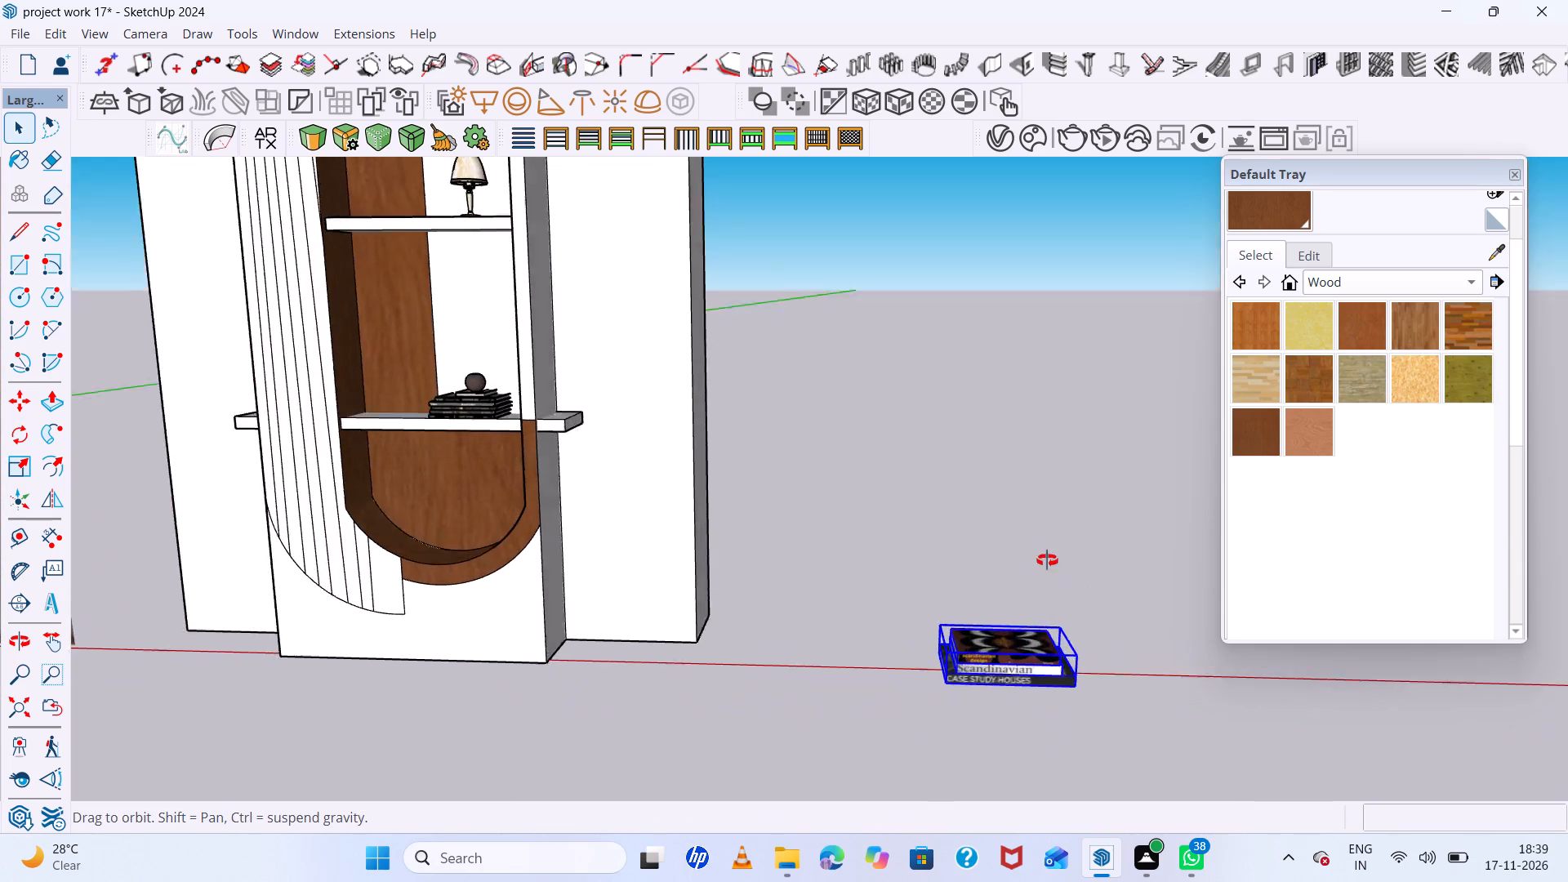
middle_drag(1047, 560, 1036, 457)
key(m)
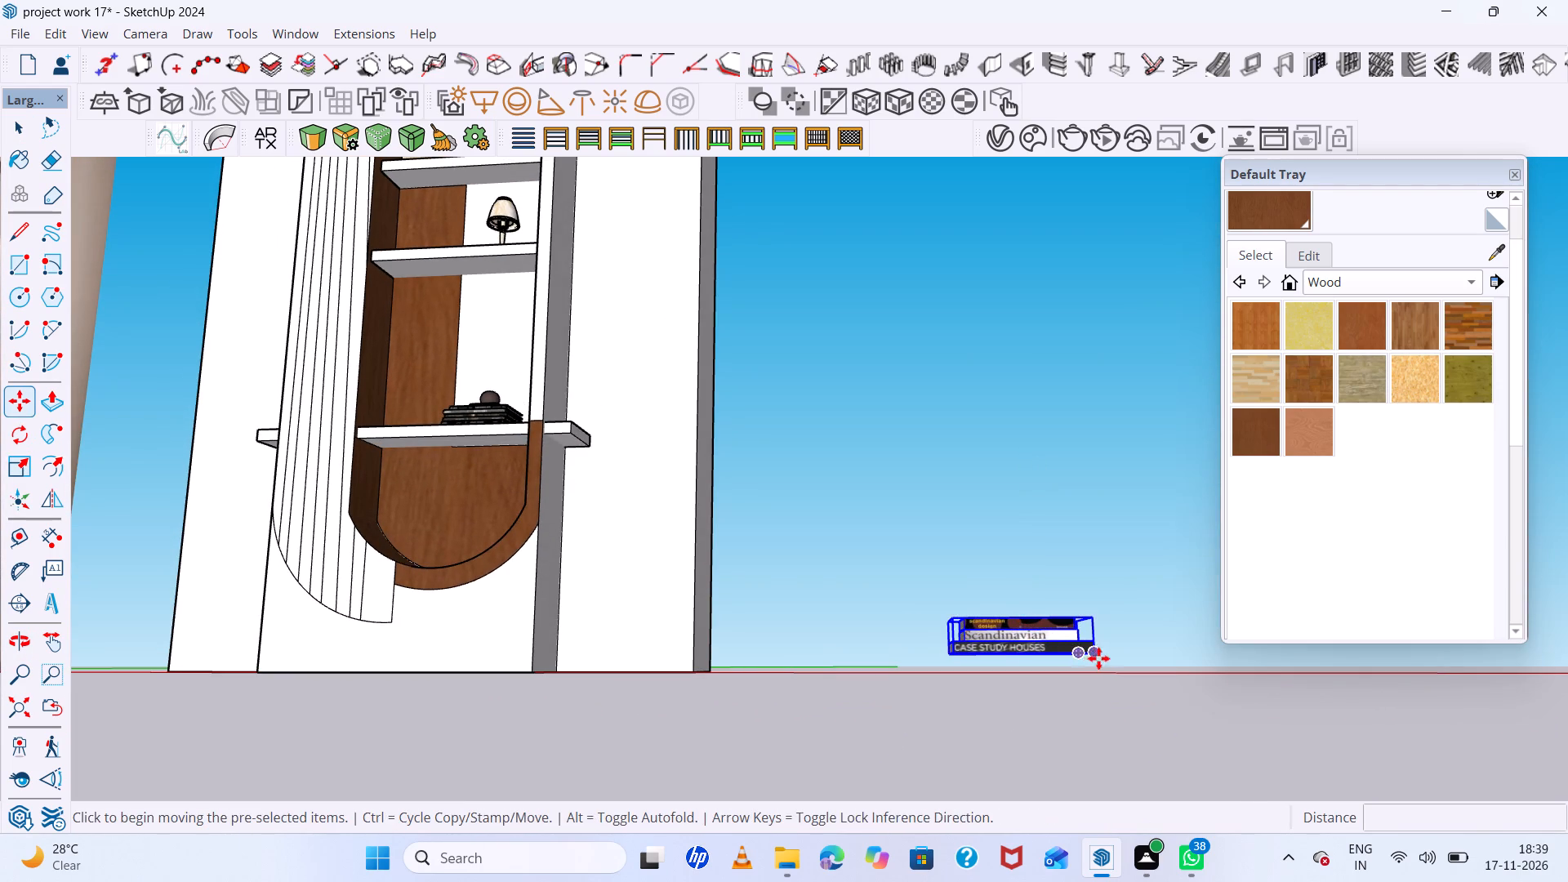
click(952, 653)
scroll(947, 641, down, 11)
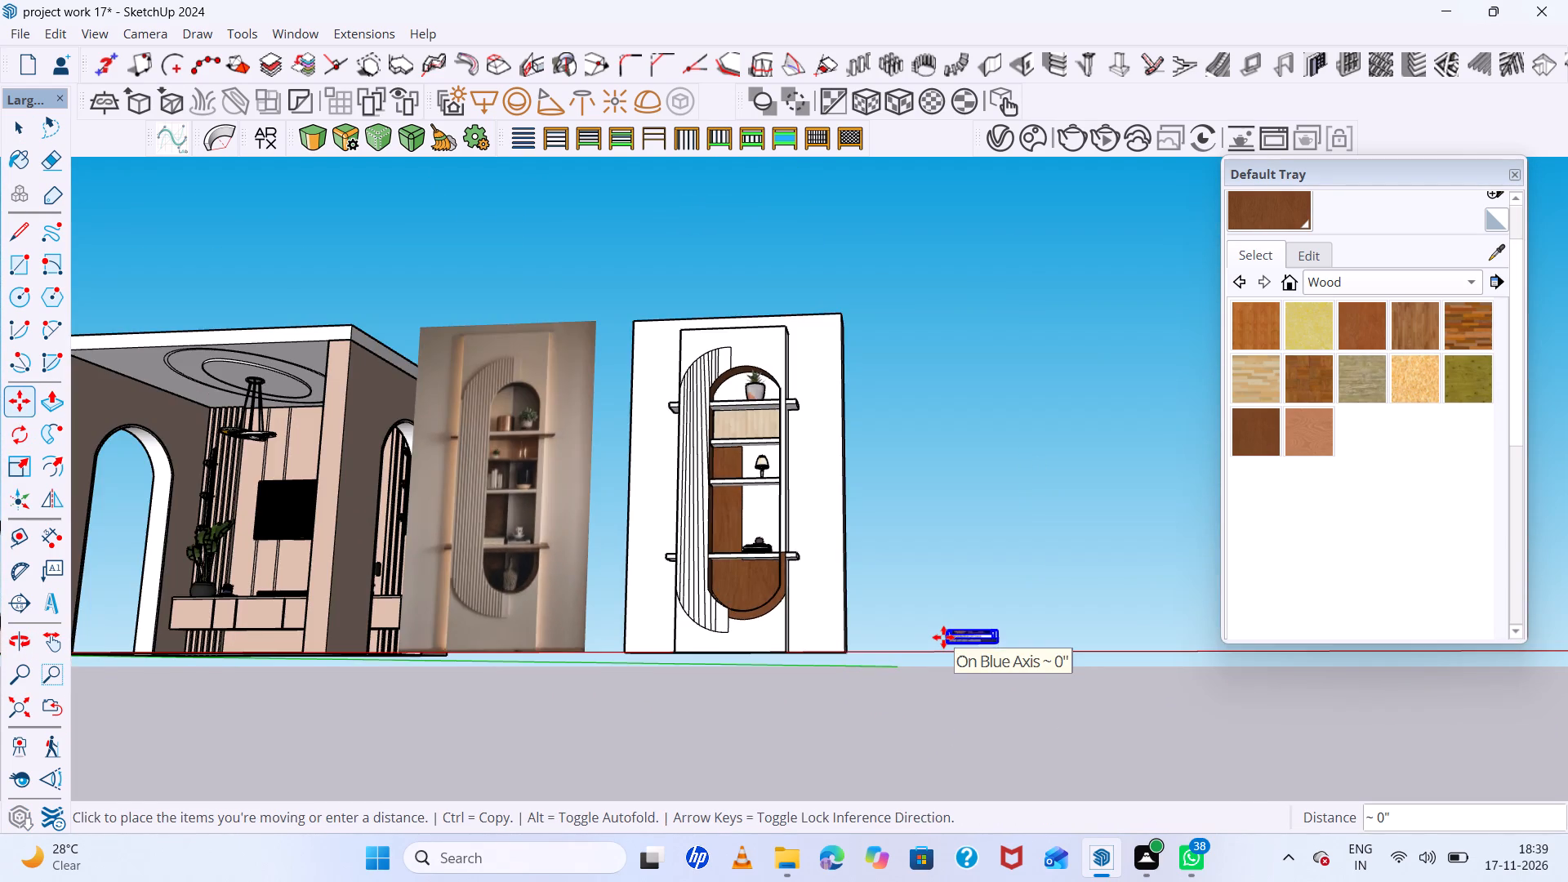
scroll(943, 637, down, 4)
middle_drag(943, 637, 1004, 648)
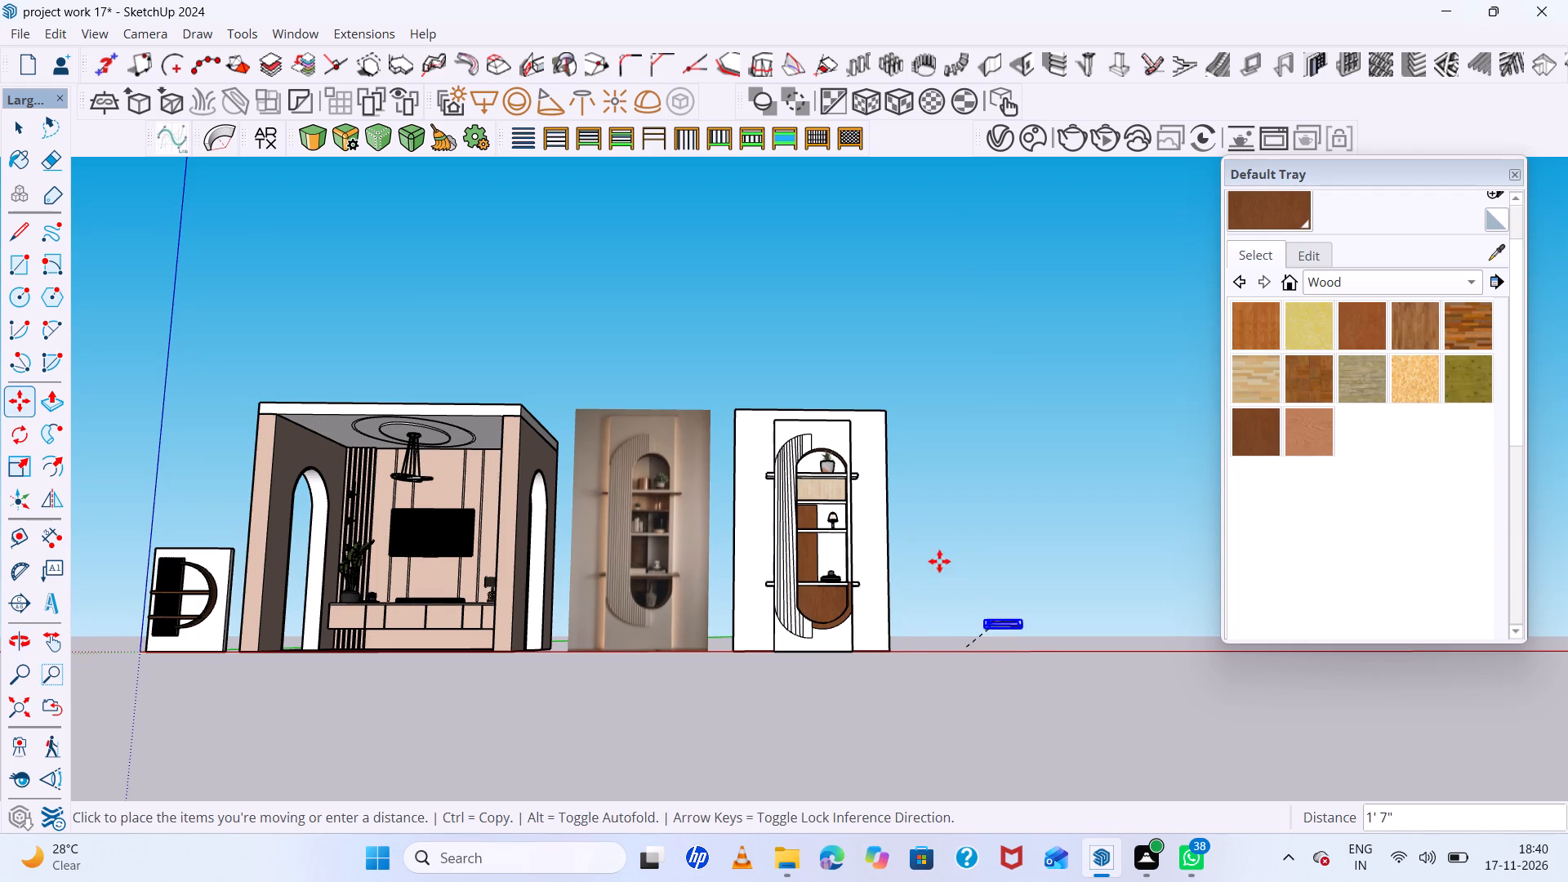
scroll(849, 515, up, 13)
scroll(795, 594, up, 4)
middle_drag(788, 608, 790, 648)
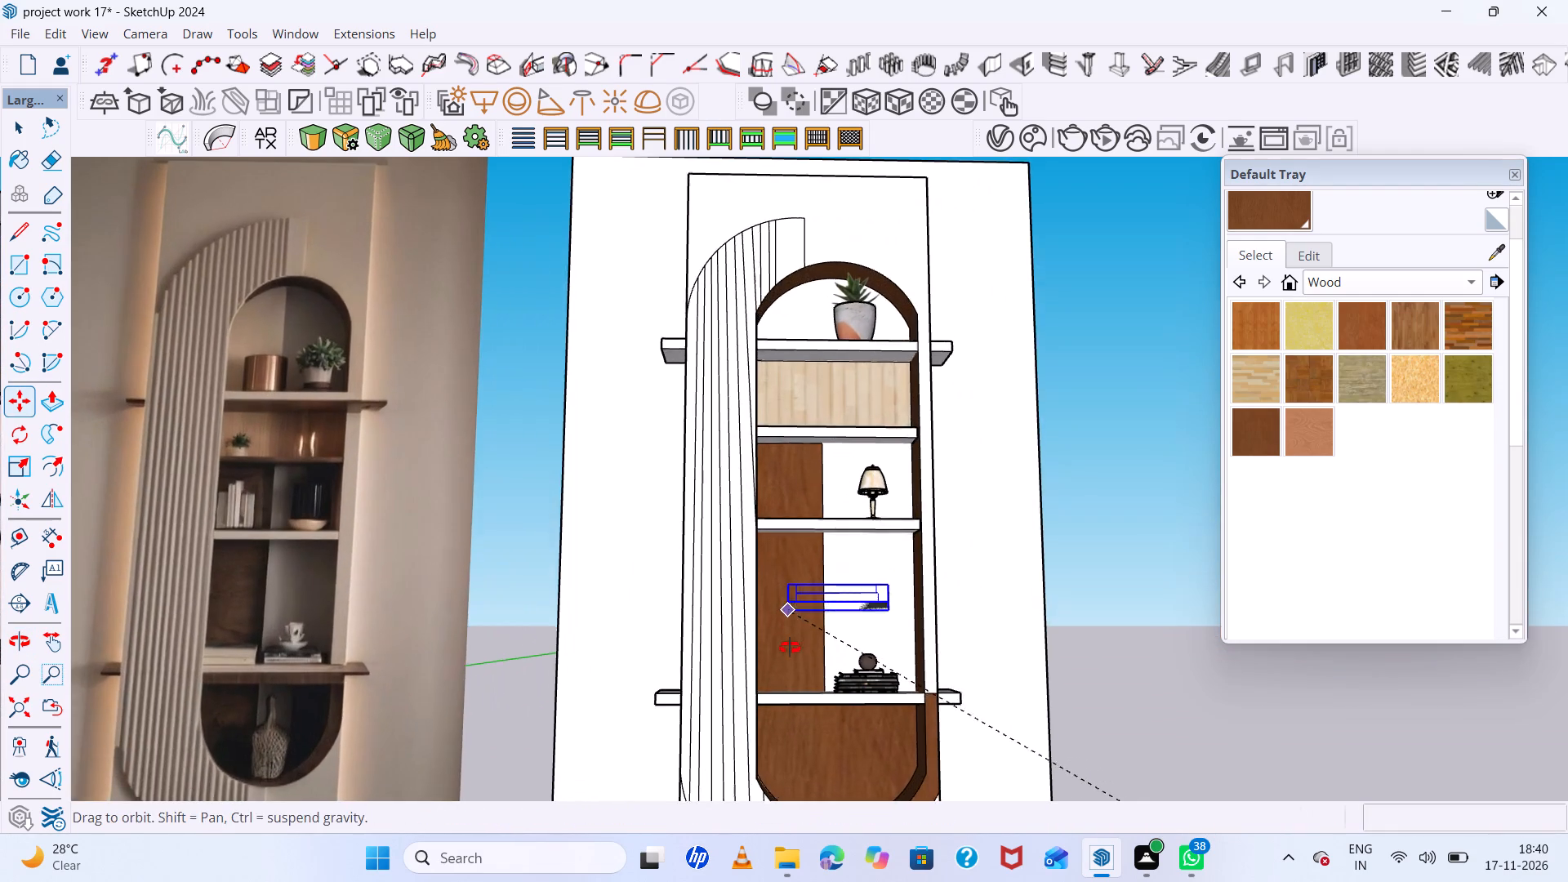
middle_drag(790, 648, 783, 707)
scroll(781, 712, up, 5)
scroll(739, 706, down, 5)
scroll(764, 526, up, 3)
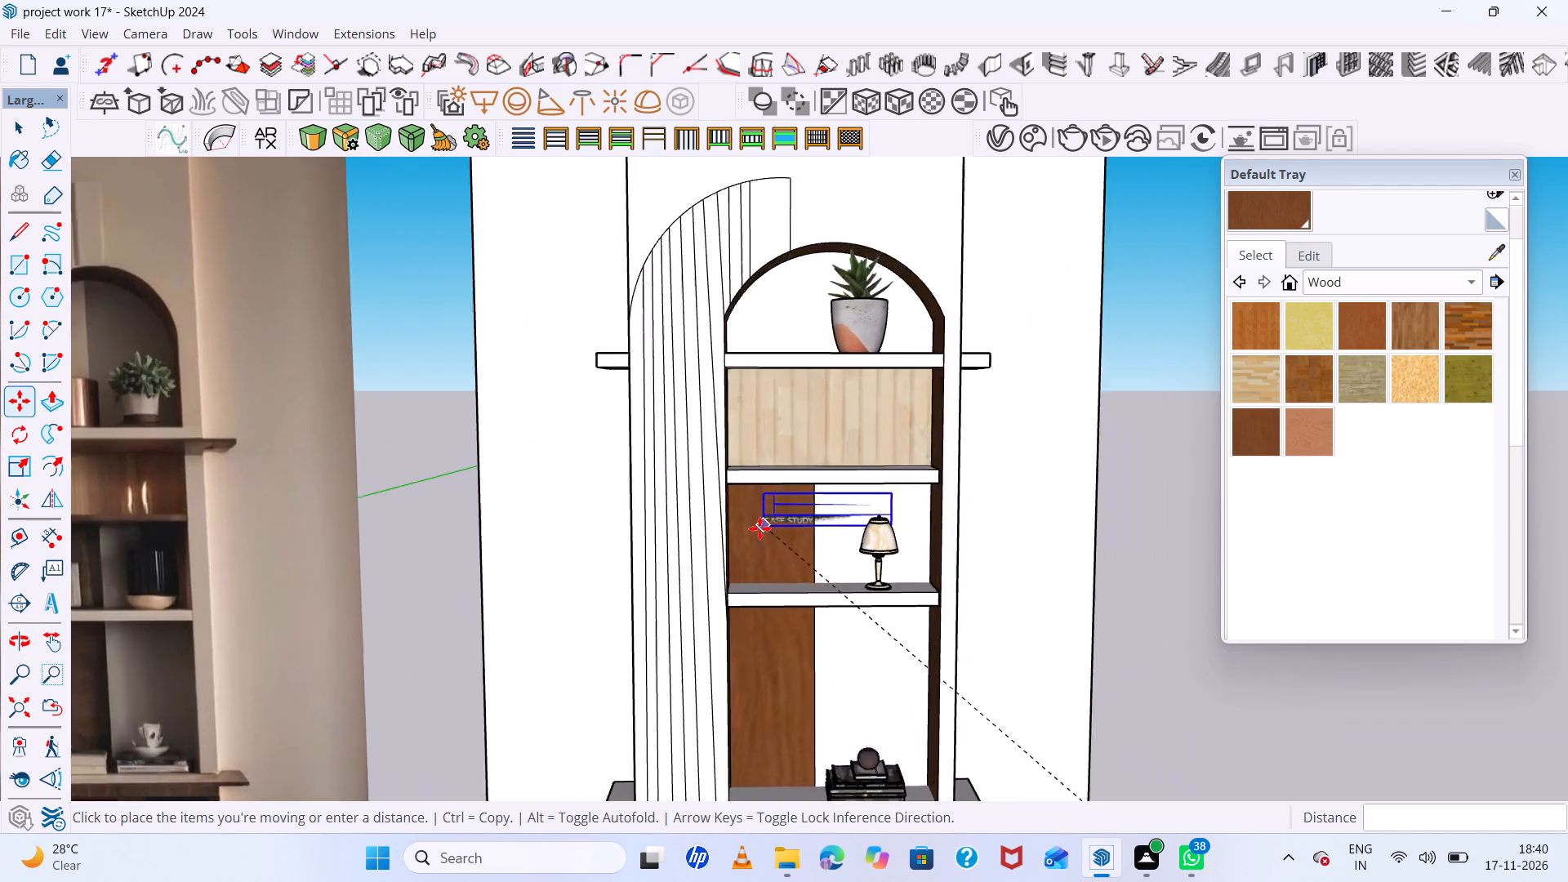
scroll(759, 528, up, 4)
click(727, 623)
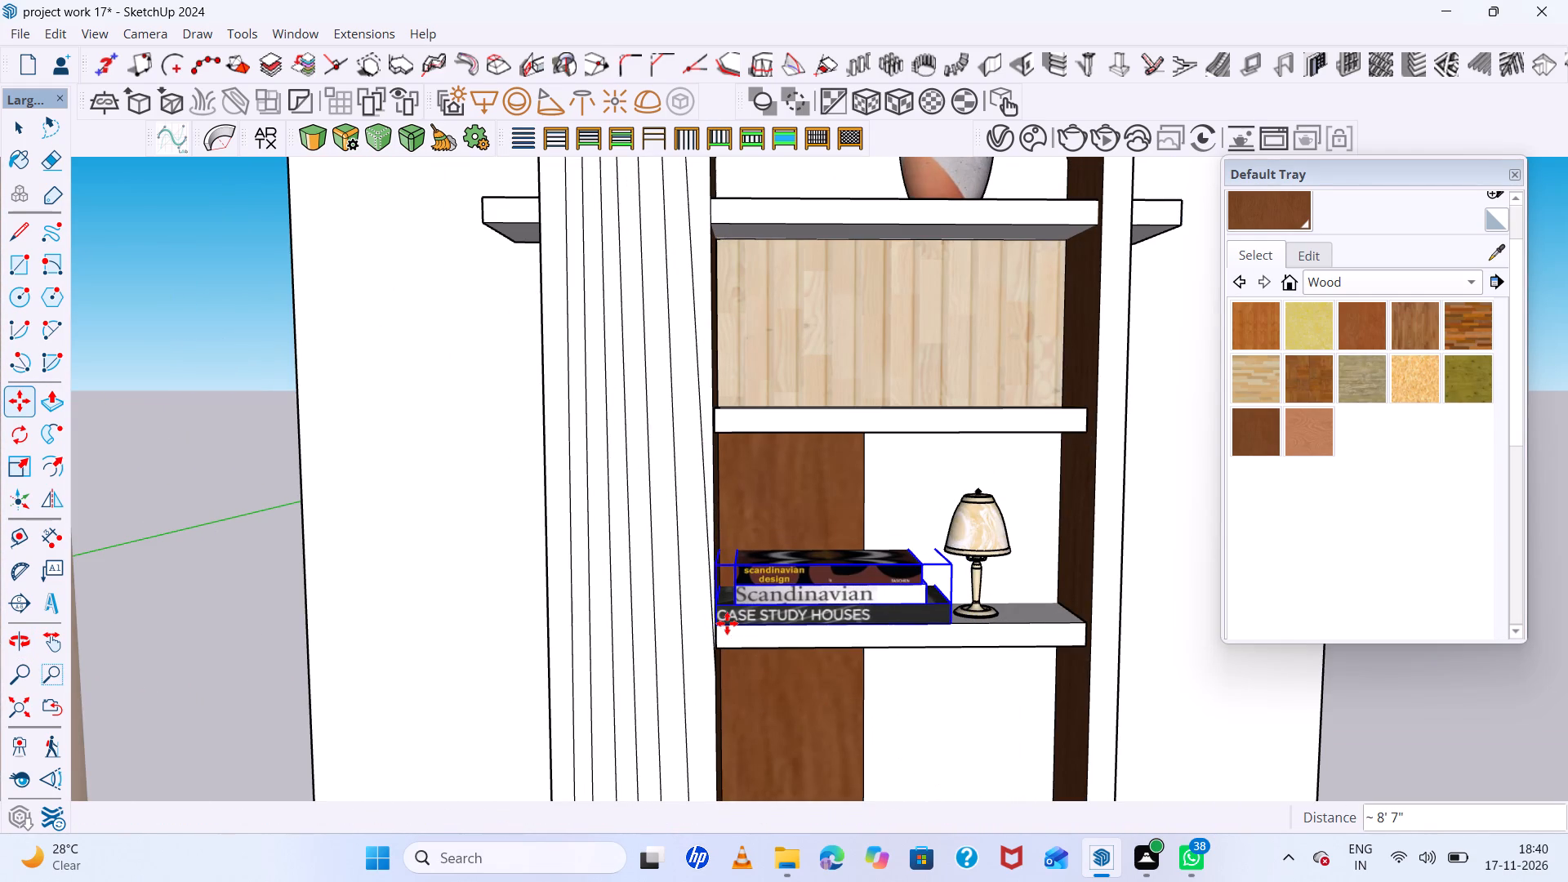
Check the placed book stack beside the table lamp from several angles and against the reference photo.
scroll(862, 650, down, 4)
middle_drag(862, 648, 684, 567)
scroll(838, 582, up, 6)
scroll(832, 577, down, 3)
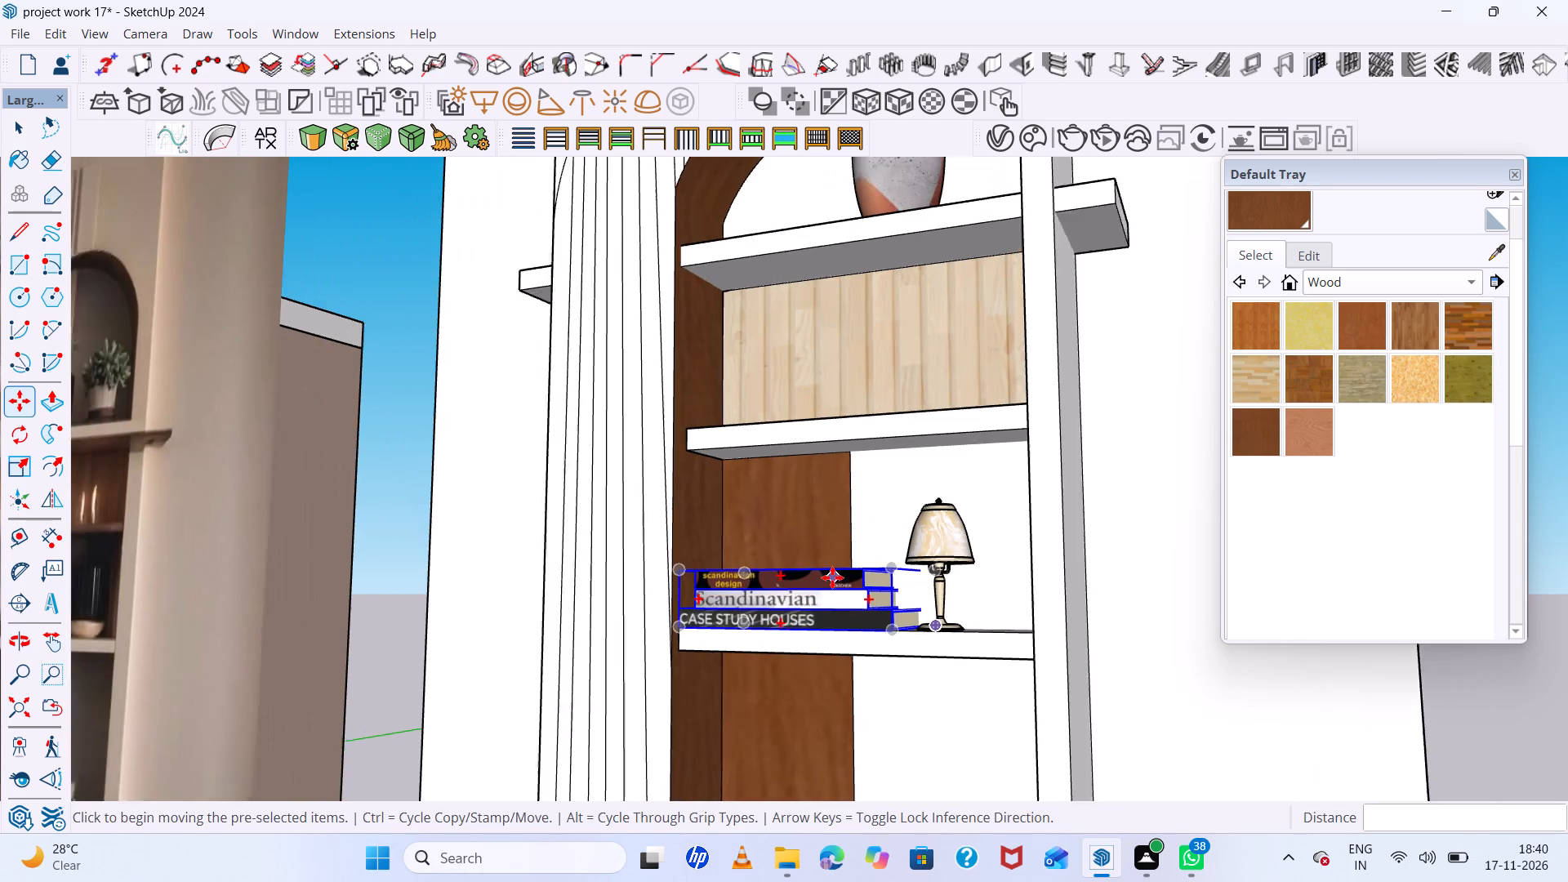
scroll(832, 577, down, 1)
middle_drag(832, 577, 911, 681)
scroll(893, 602, up, 16)
scroll(833, 537, down, 5)
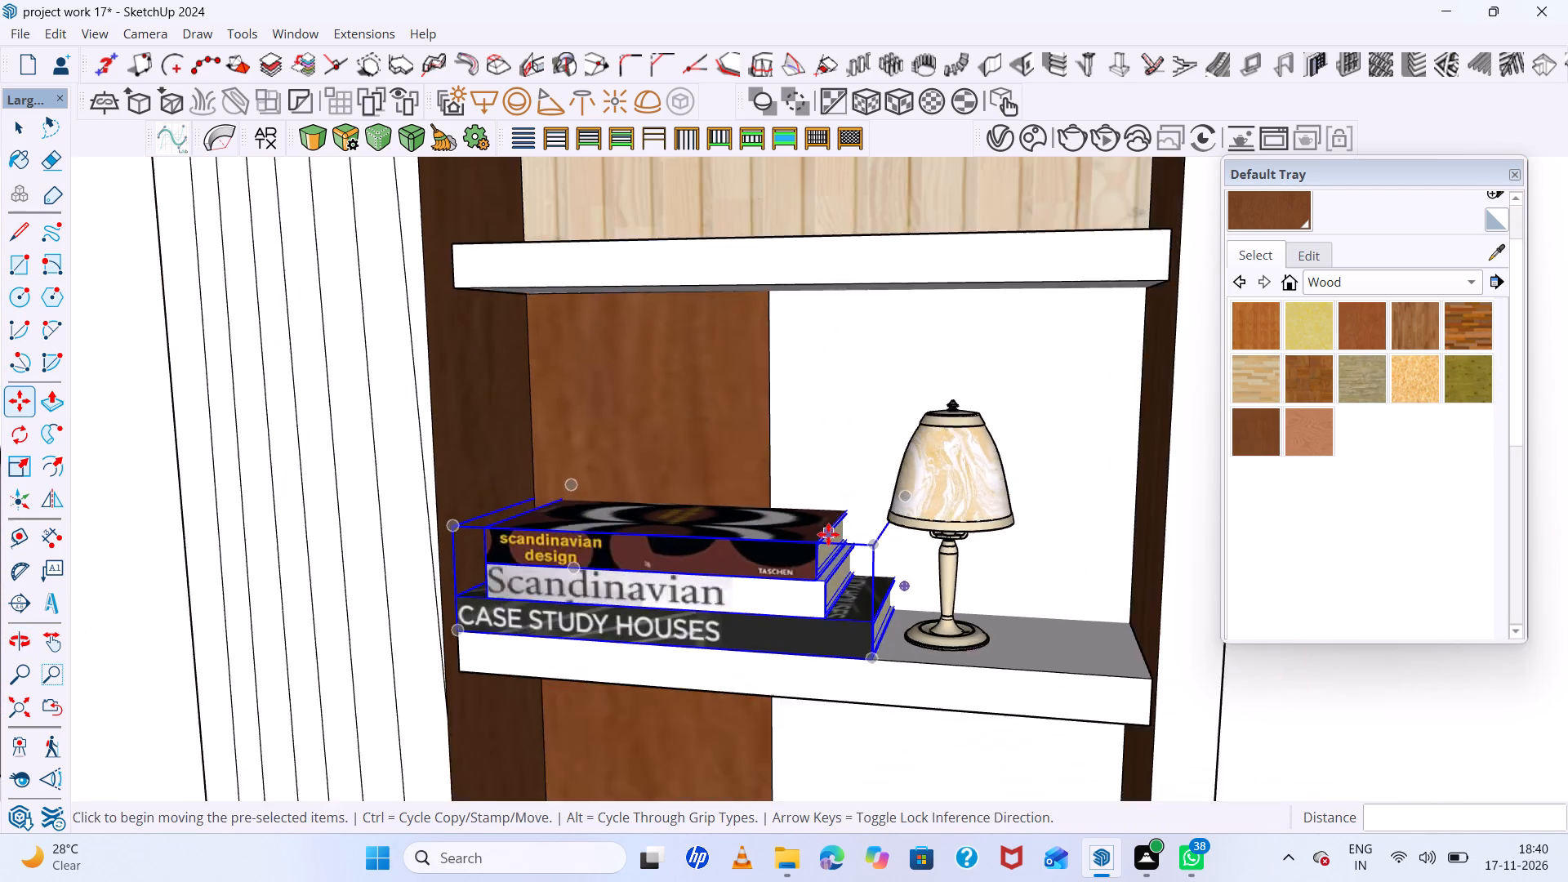
scroll(828, 534, down, 20)
middle_drag(985, 636, 1041, 586)
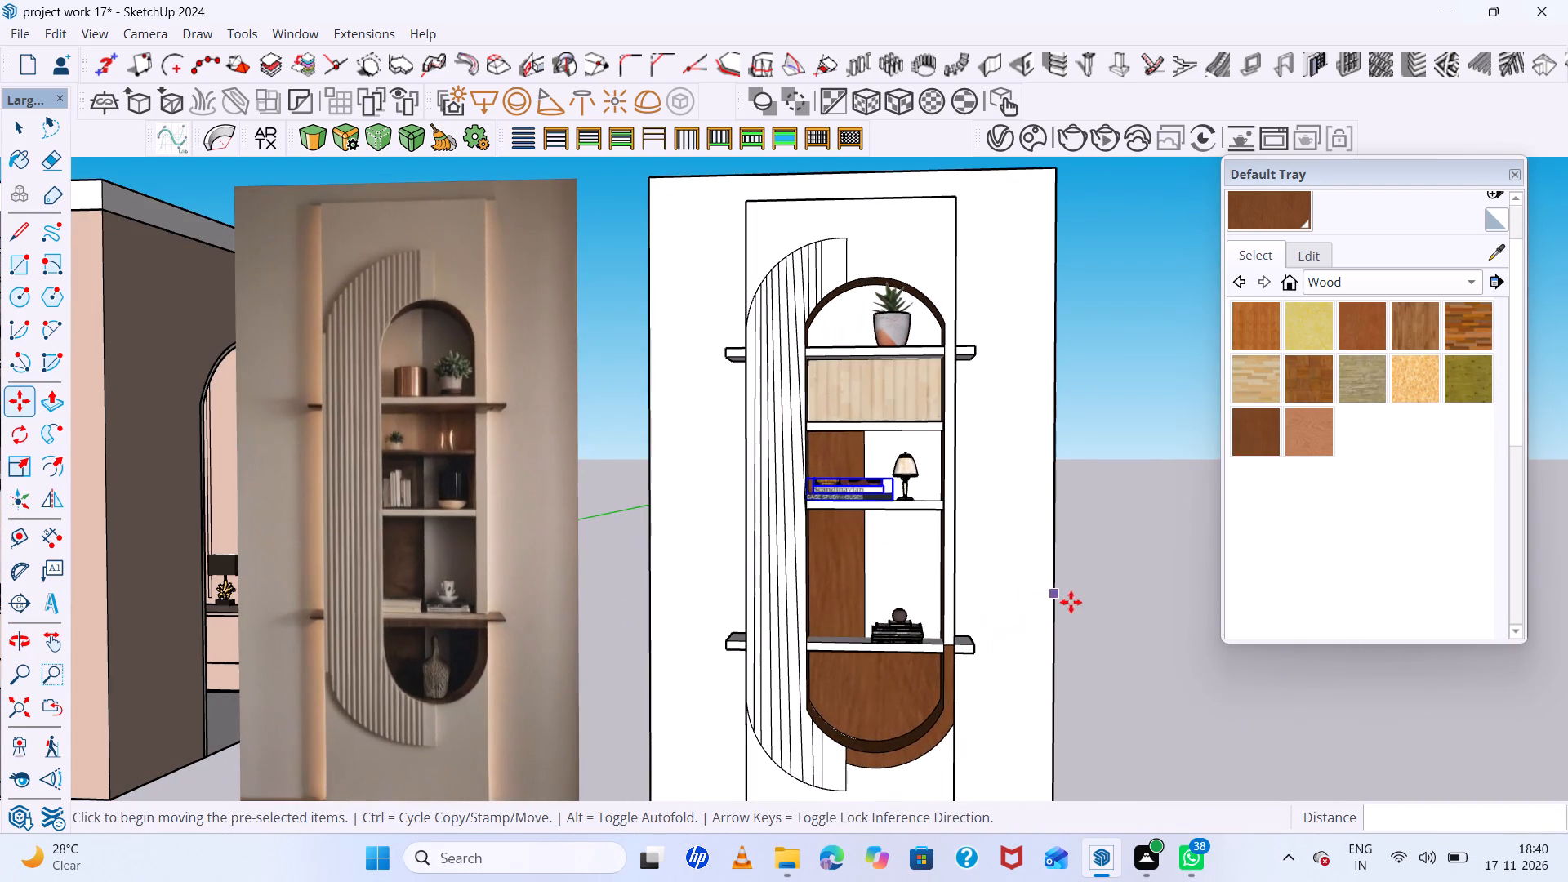
key(space)
click(1097, 612)
Move the black book stack with the sphere about 4" along its shelf to the niche's right side wall.
scroll(982, 616, up, 10)
click(868, 653)
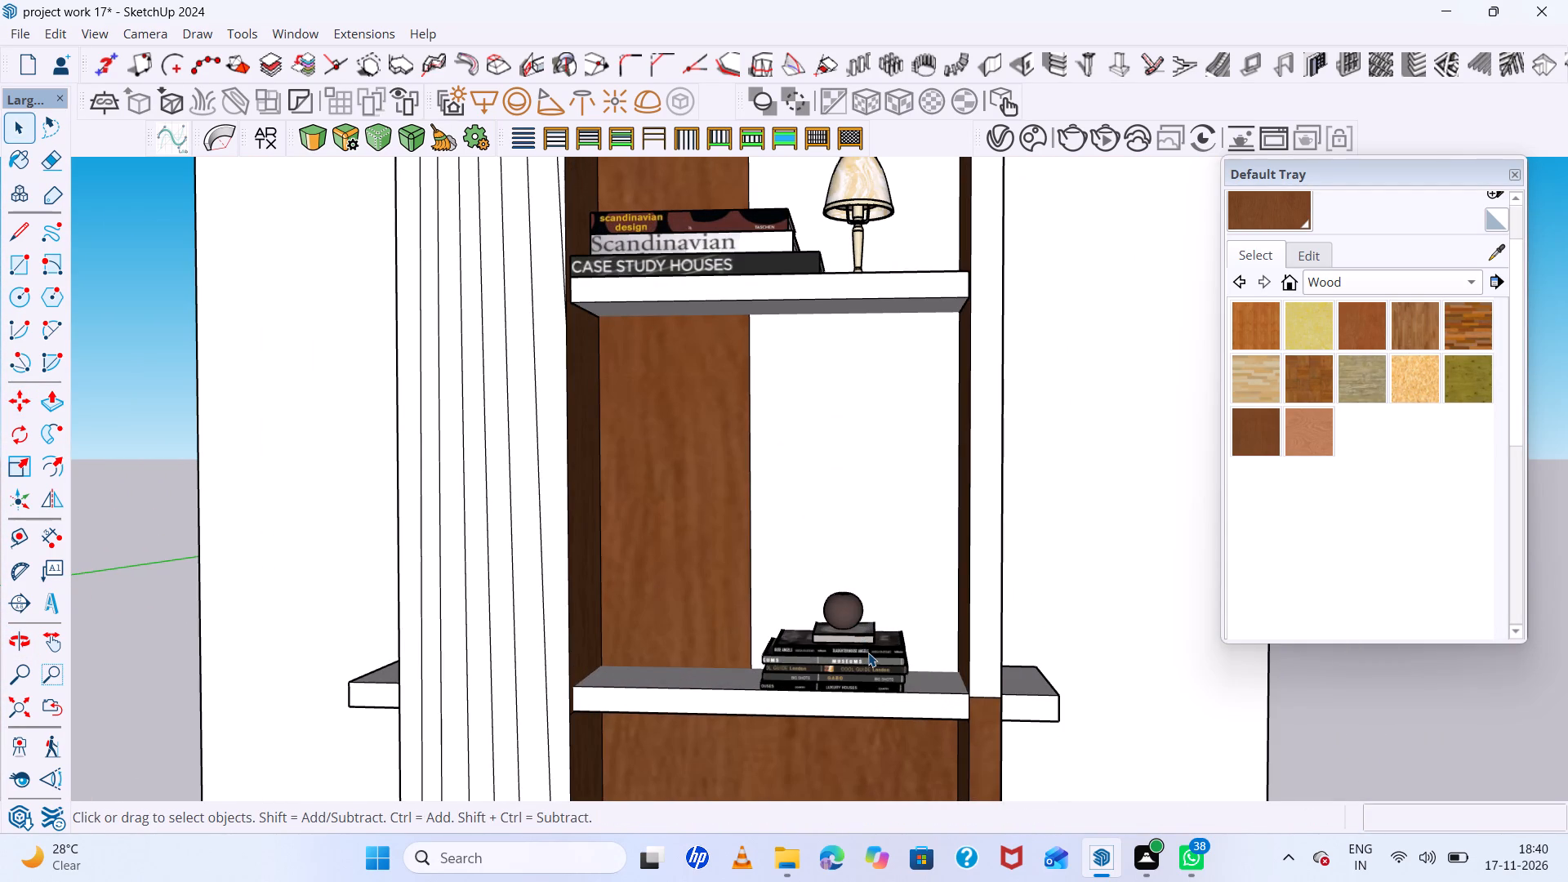
key(m)
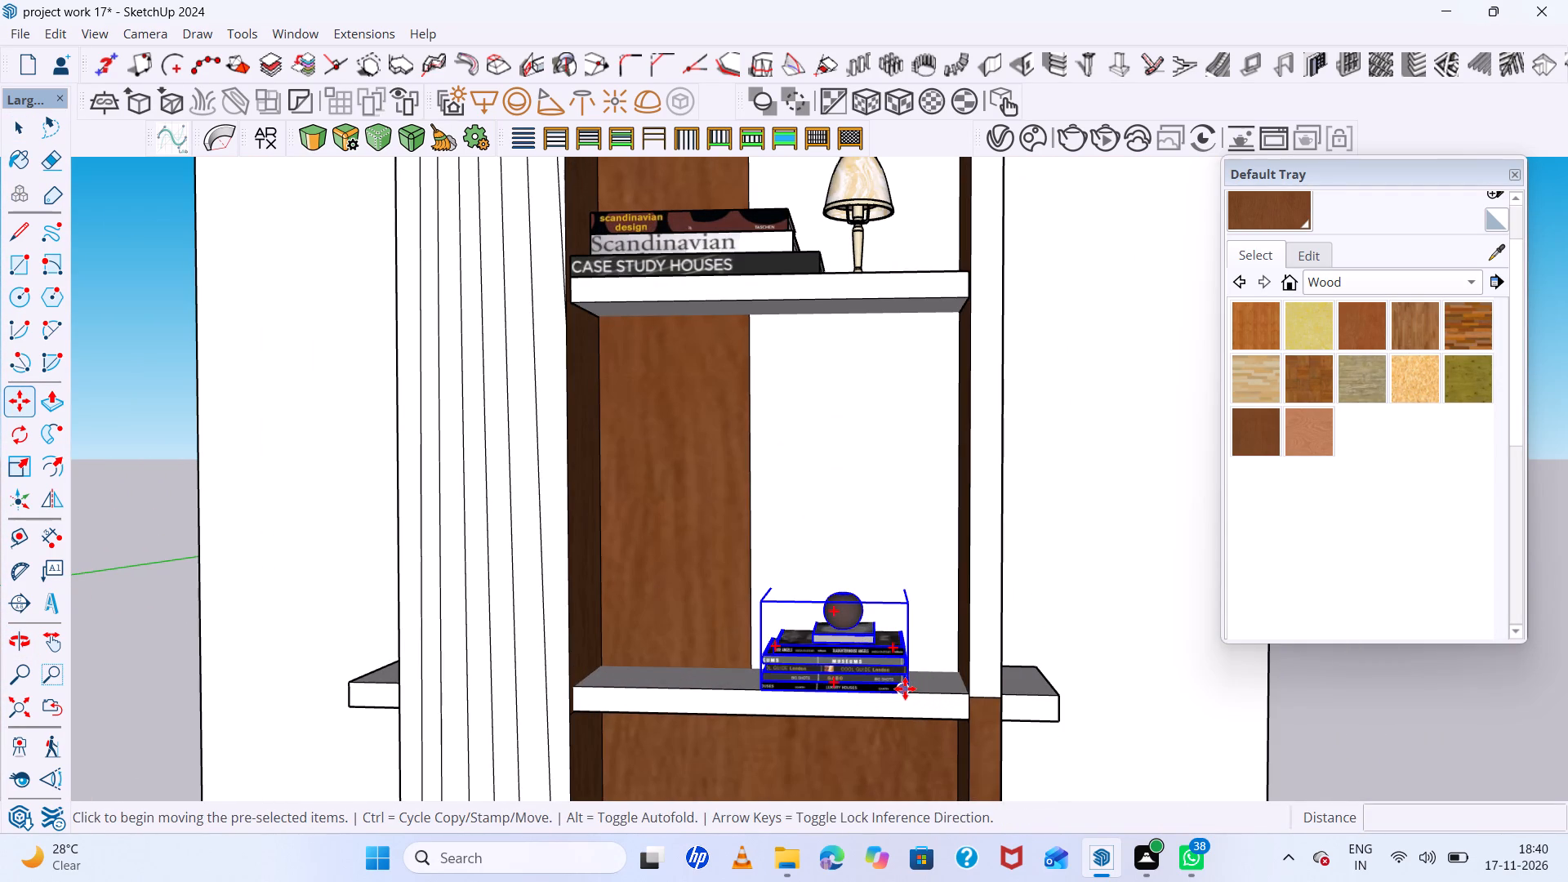
click(905, 688)
click(963, 686)
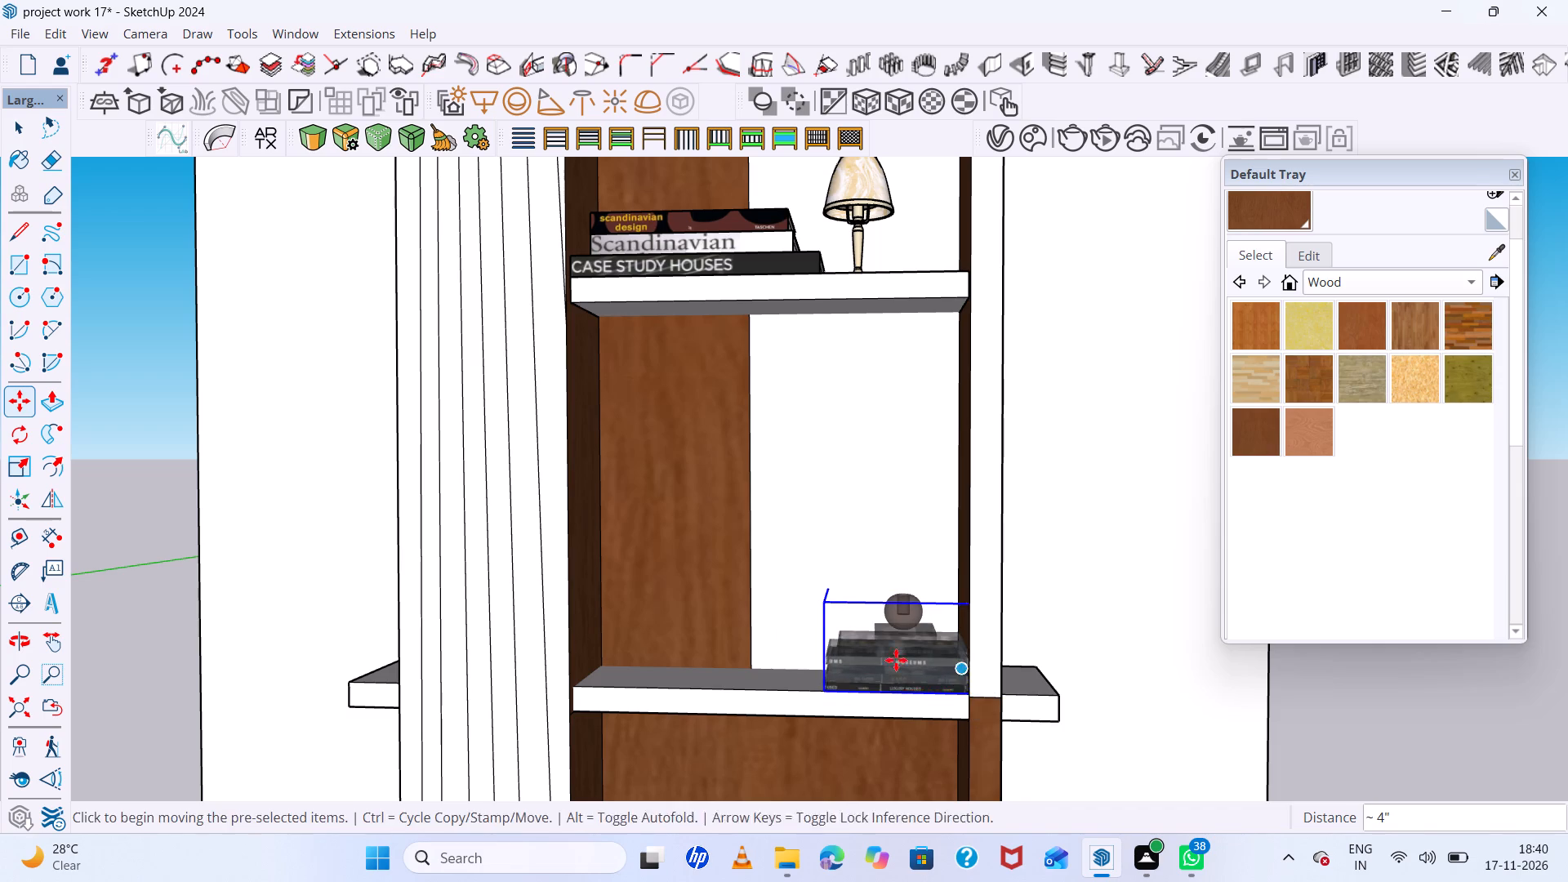
key(space)
scroll(895, 644, down, 10)
click(1129, 644)
Compare the niche shelves with the reference photo and open the 3D Warehouse home page.
scroll(863, 626, up, 7)
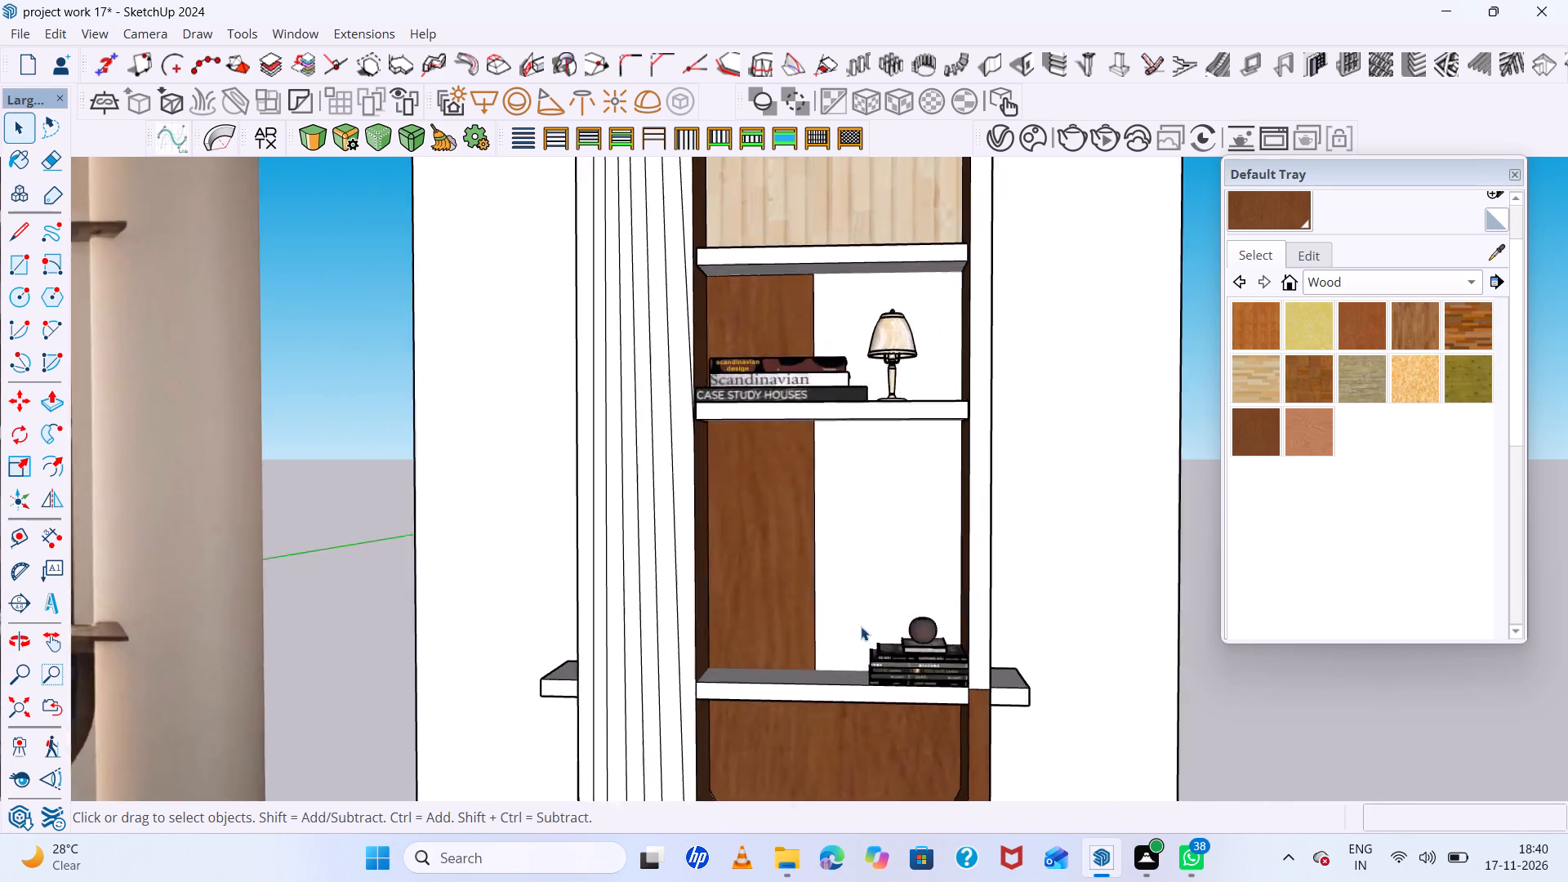
scroll(861, 626, up, 4)
middle_drag(770, 602, 797, 600)
scroll(797, 600, down, 7)
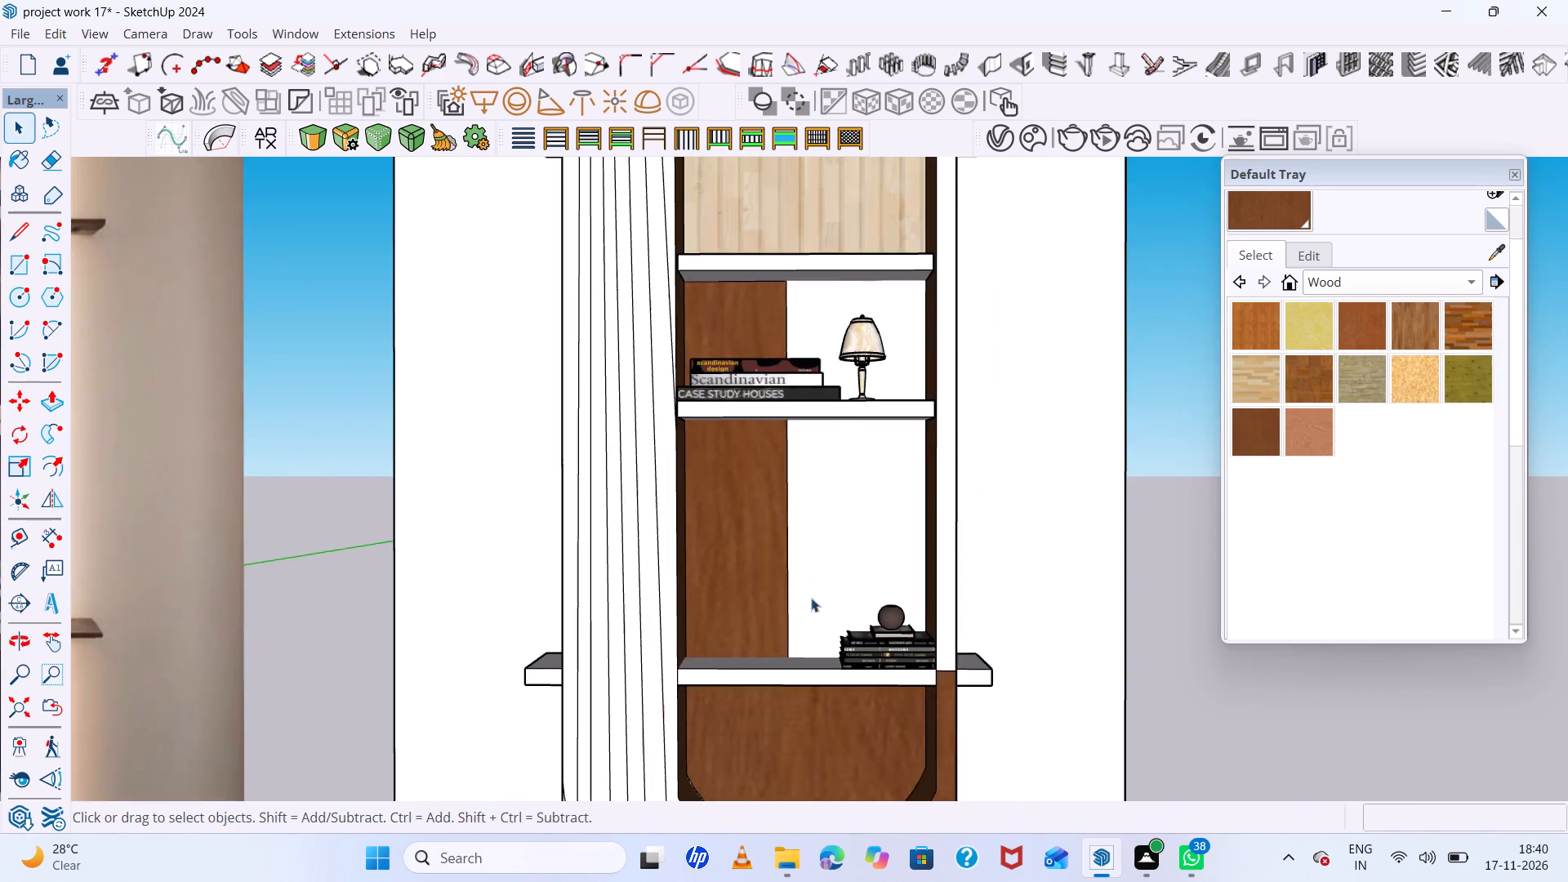
scroll(811, 598, down, 11)
middle_drag(915, 613, 914, 555)
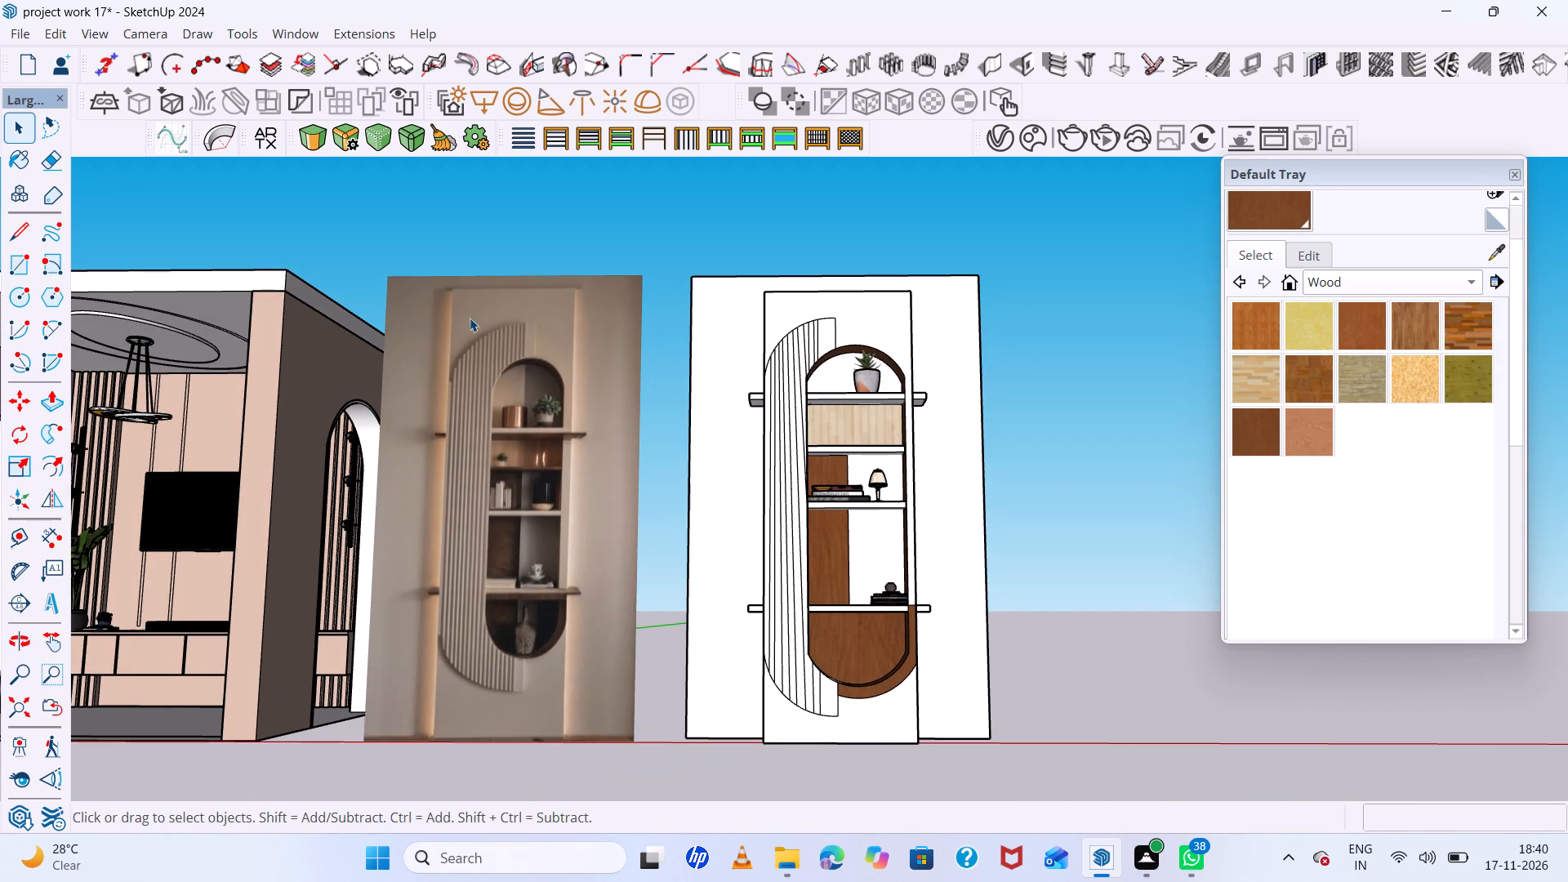
click(292, 28)
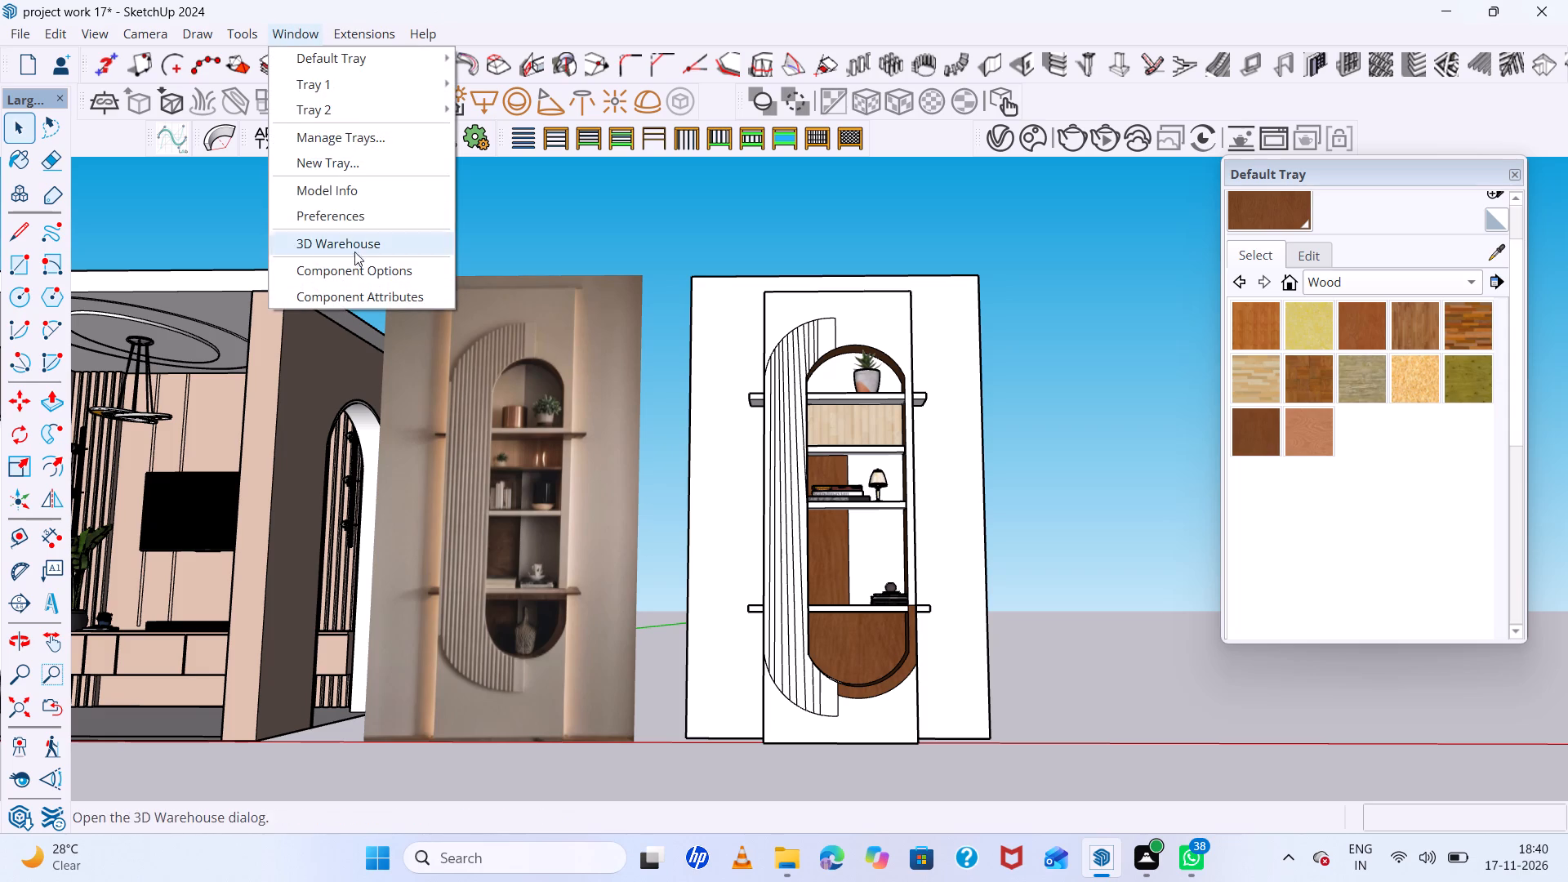
click(354, 248)
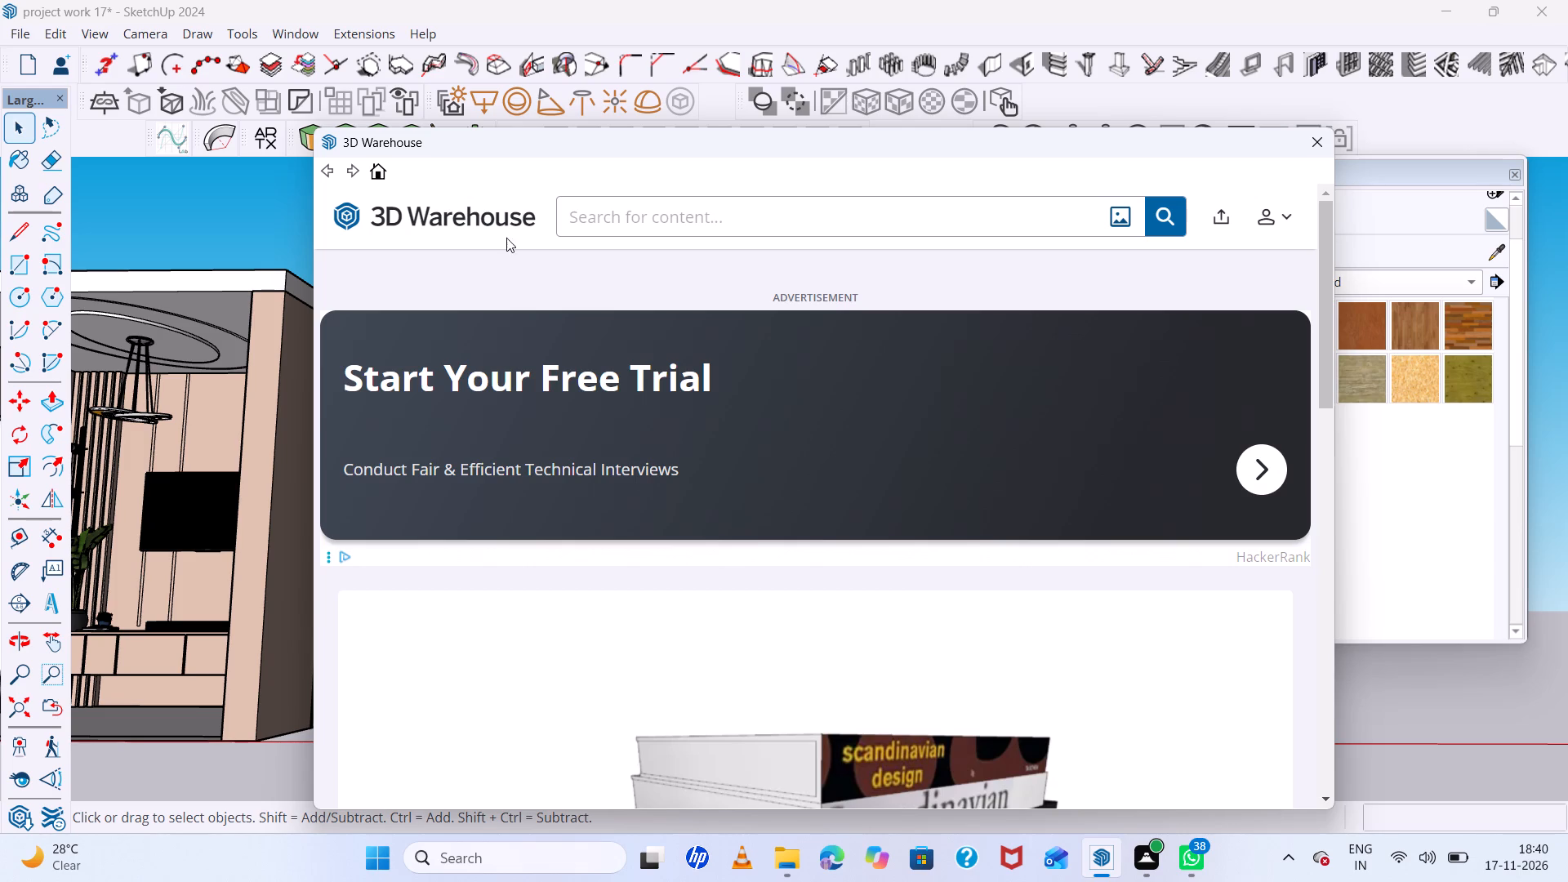
scroll(693, 434, down, 15)
scroll(705, 443, down, 6)
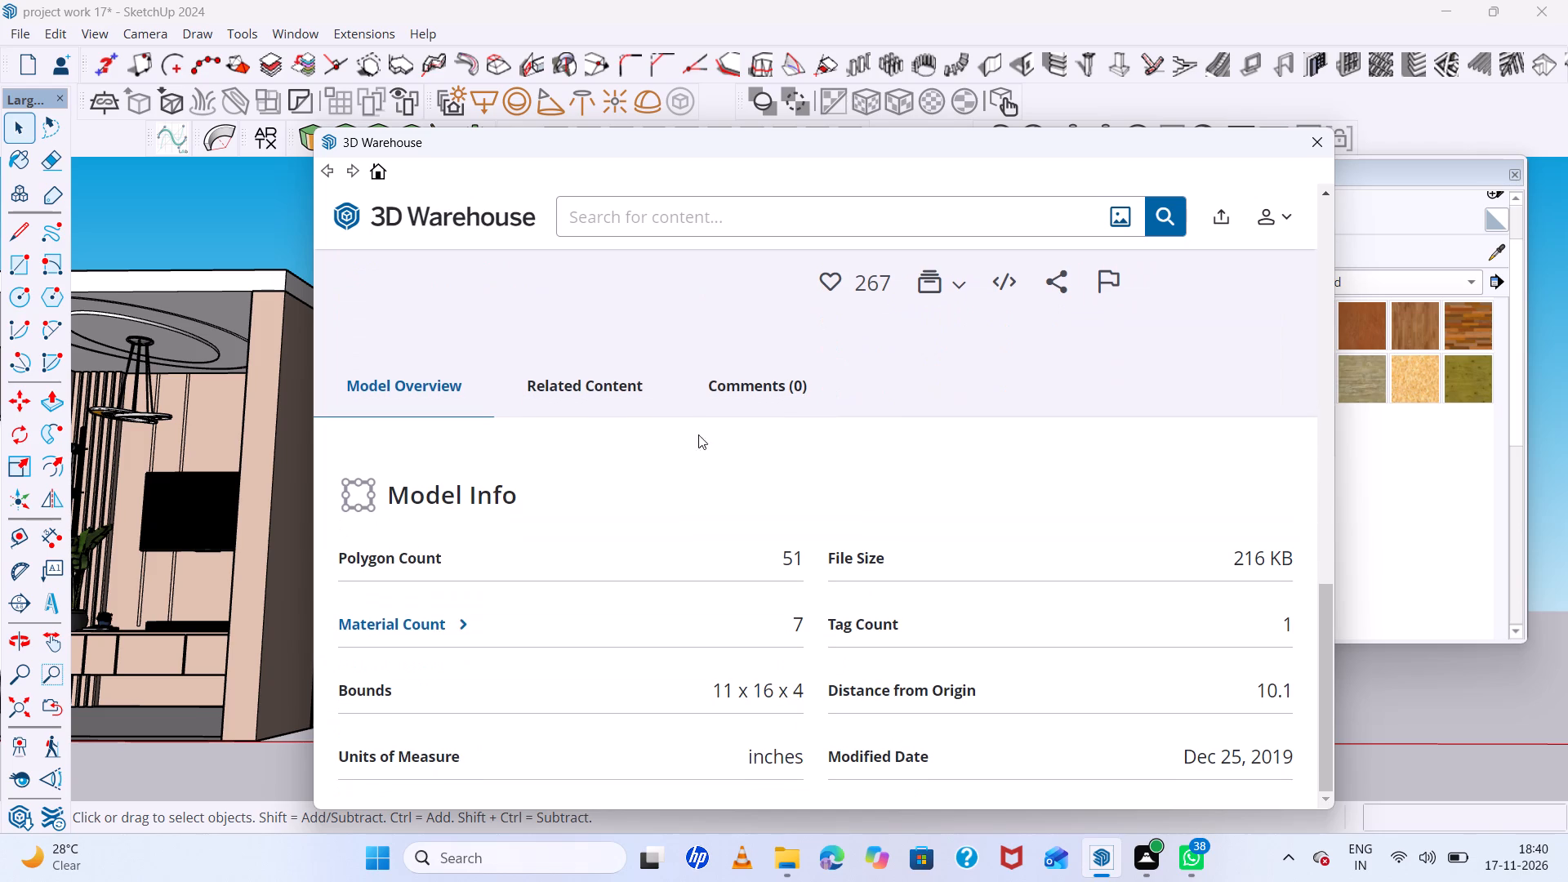
click(371, 178)
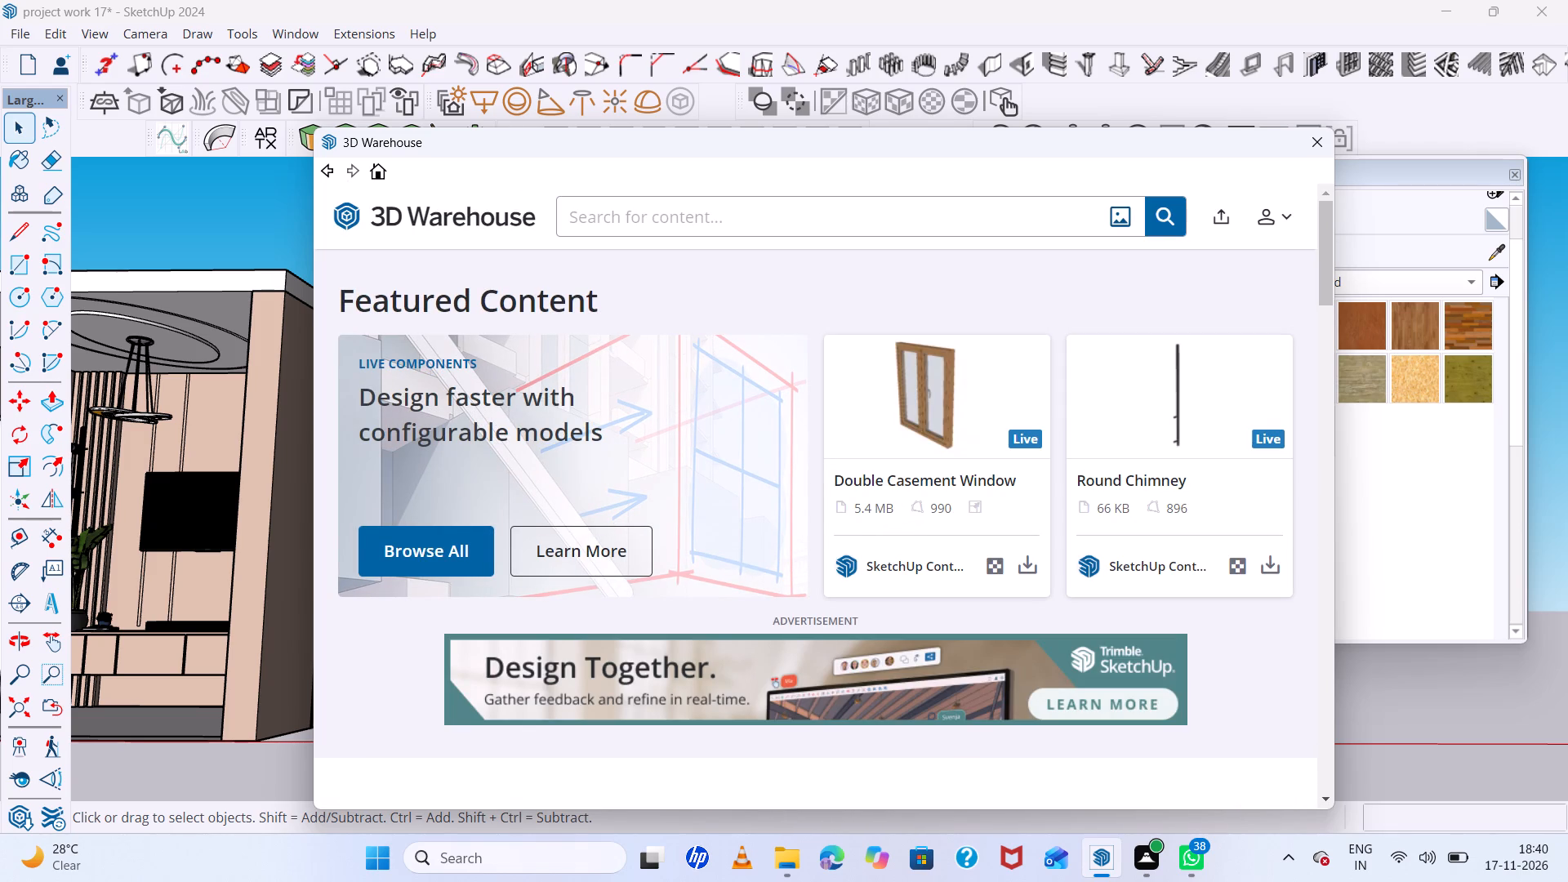
Browse the photoreal materials, brands and recommended content on the 3D Warehouse home page.
scroll(461, 363, up, 4)
scroll(650, 377, down, 5)
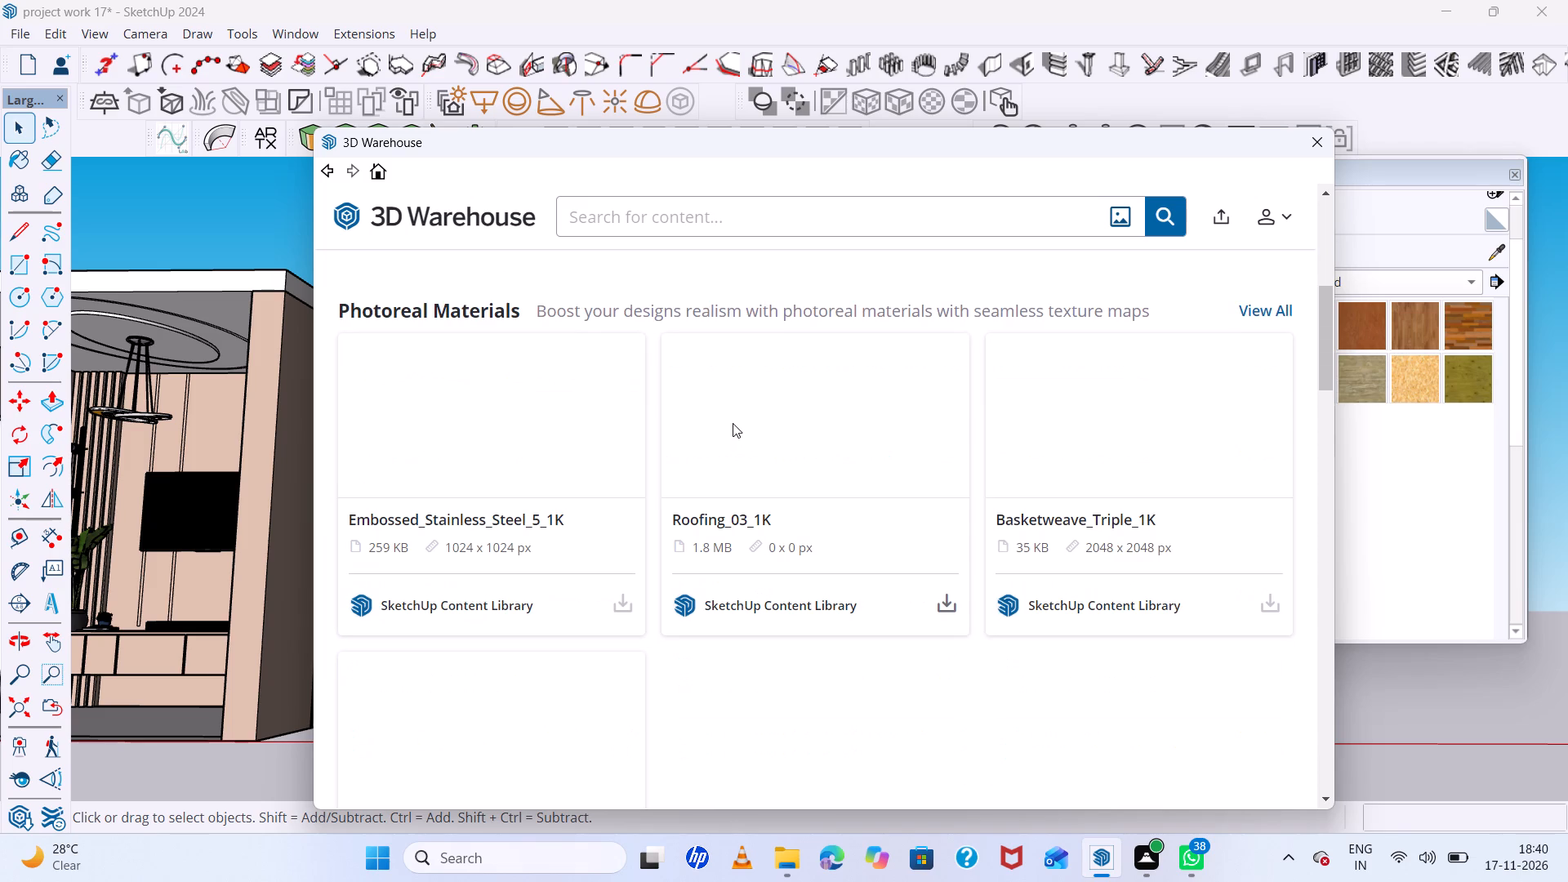
scroll(733, 423, down, 15)
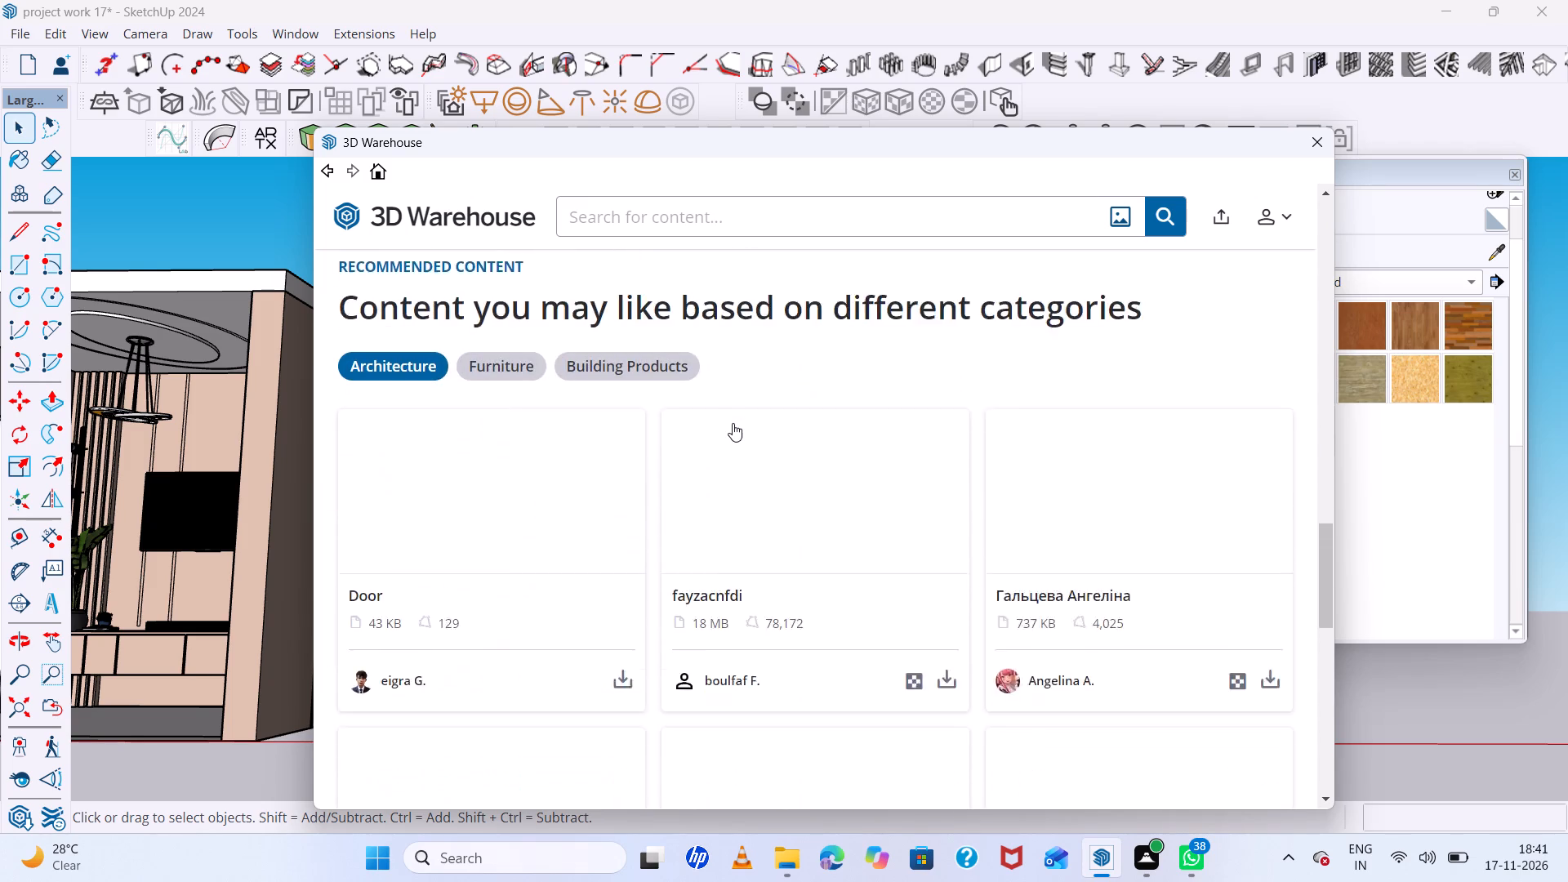
scroll(733, 423, down, 3)
scroll(733, 423, up, 4)
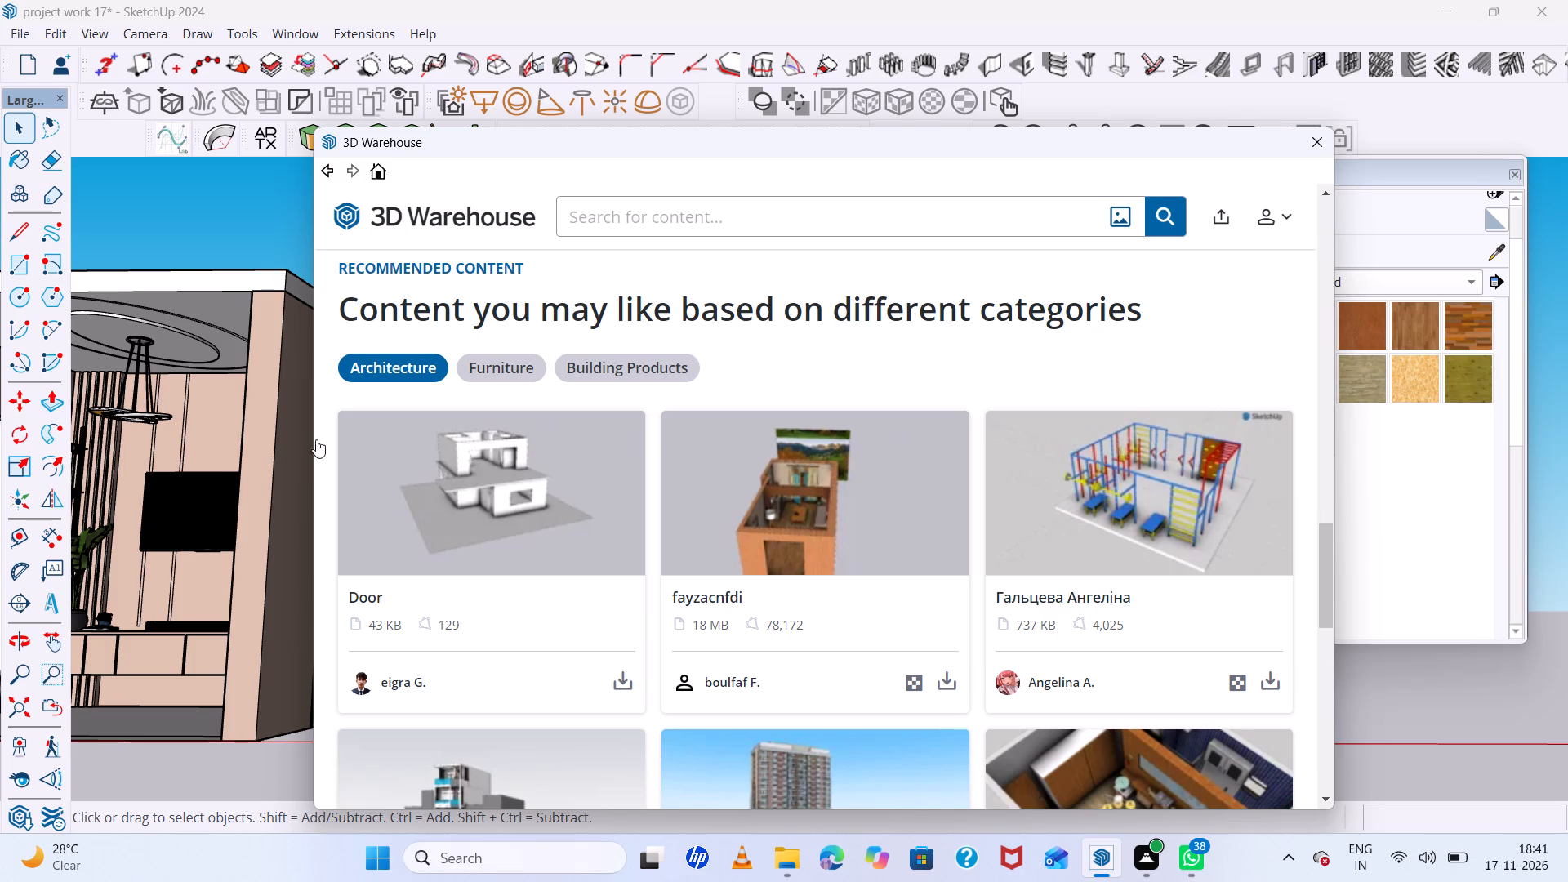
scroll(785, 587, down, 4)
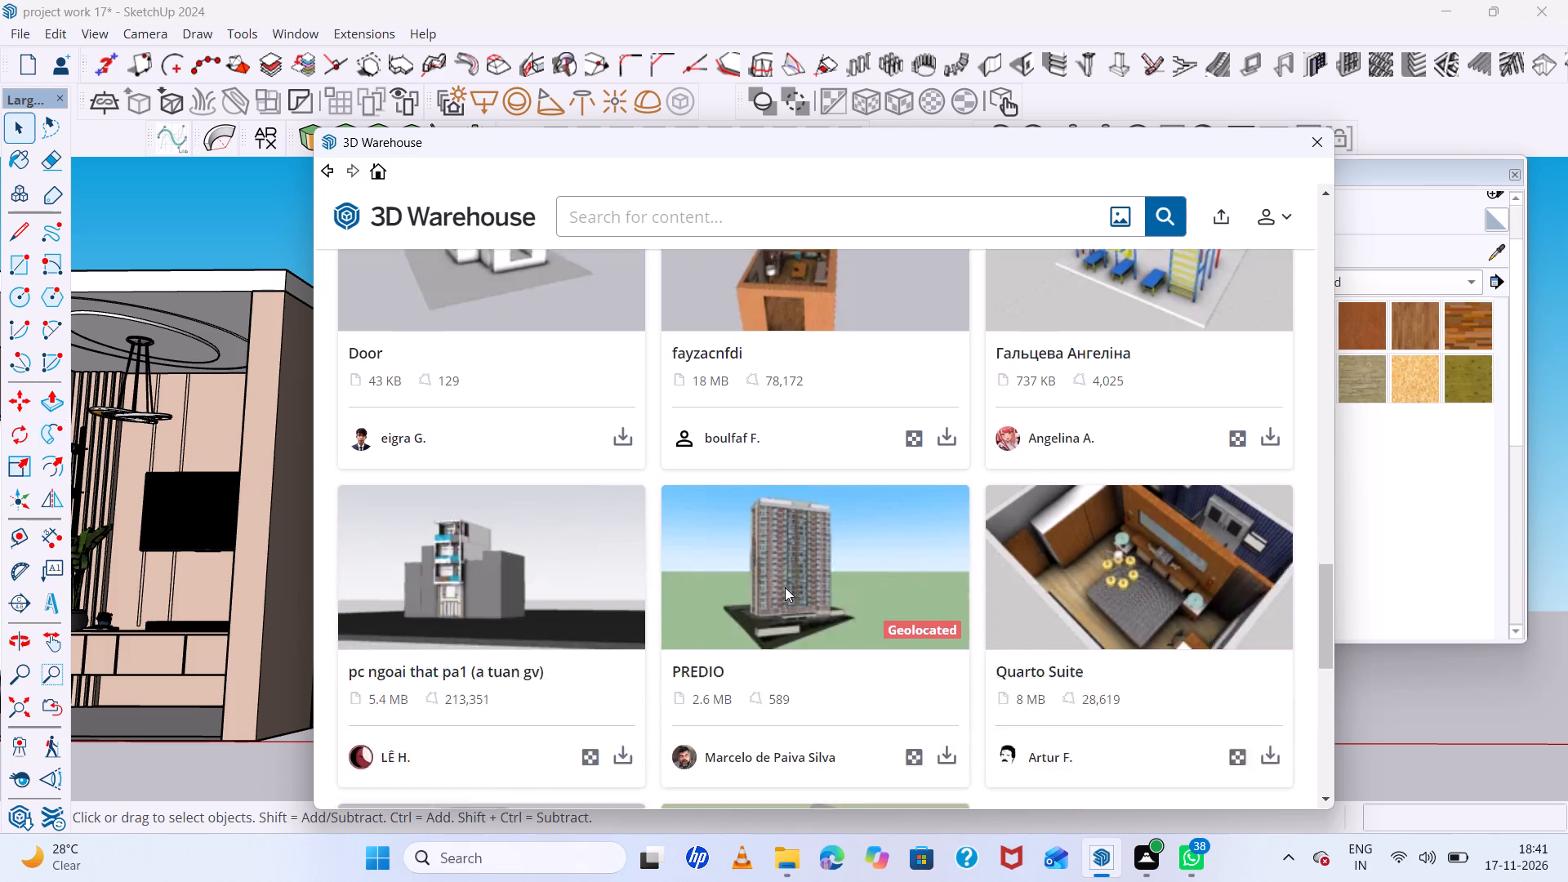
scroll(785, 587, down, 14)
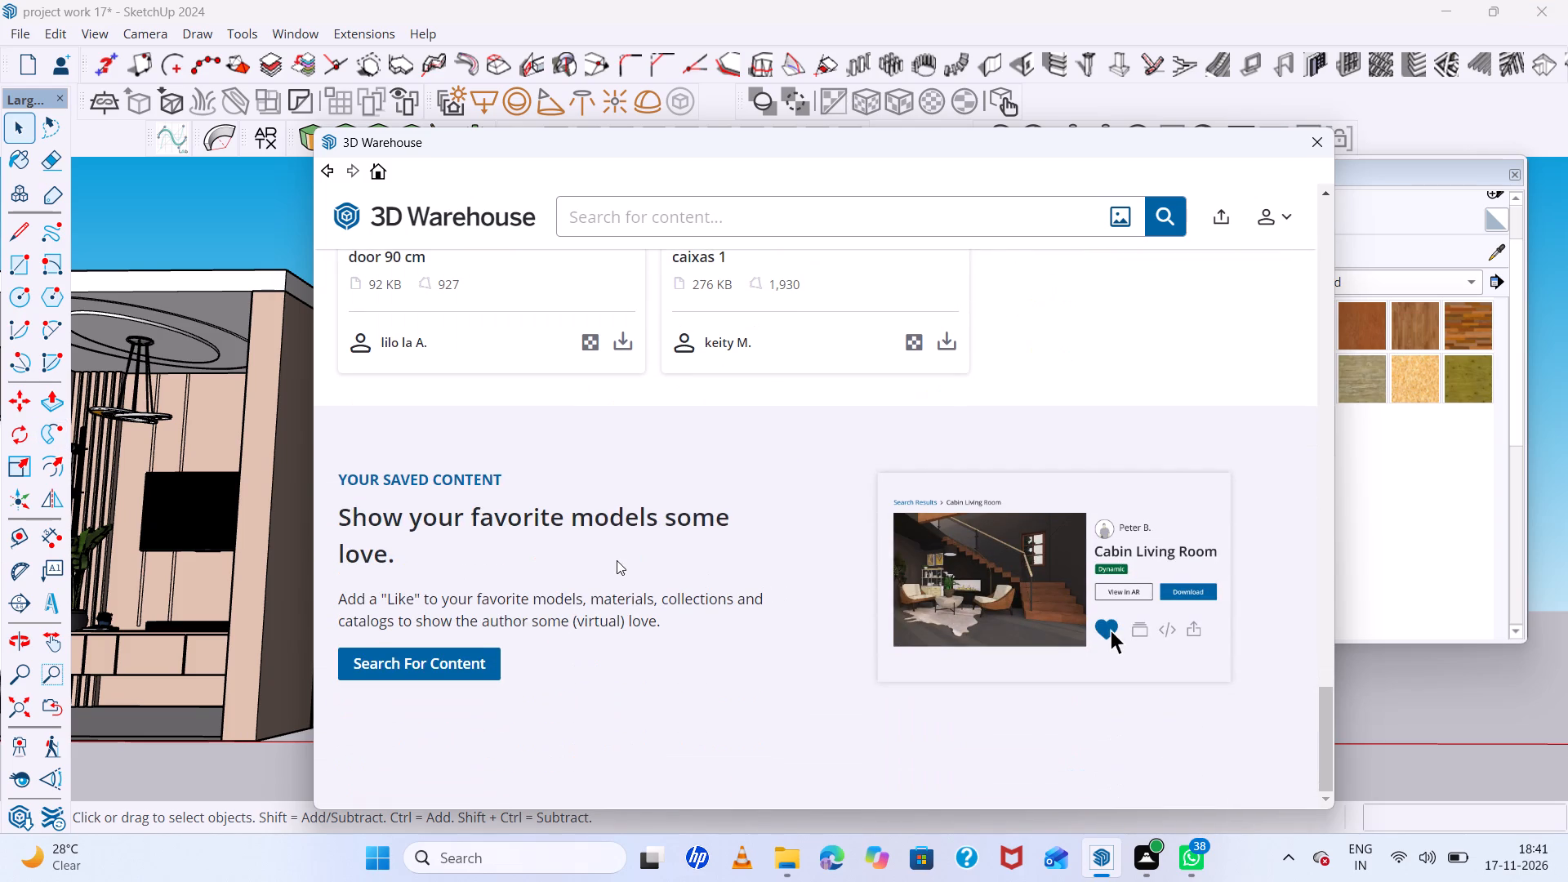
scroll(617, 560, down, 6)
scroll(612, 560, up, 6)
scroll(611, 560, down, 3)
scroll(611, 560, up, 8)
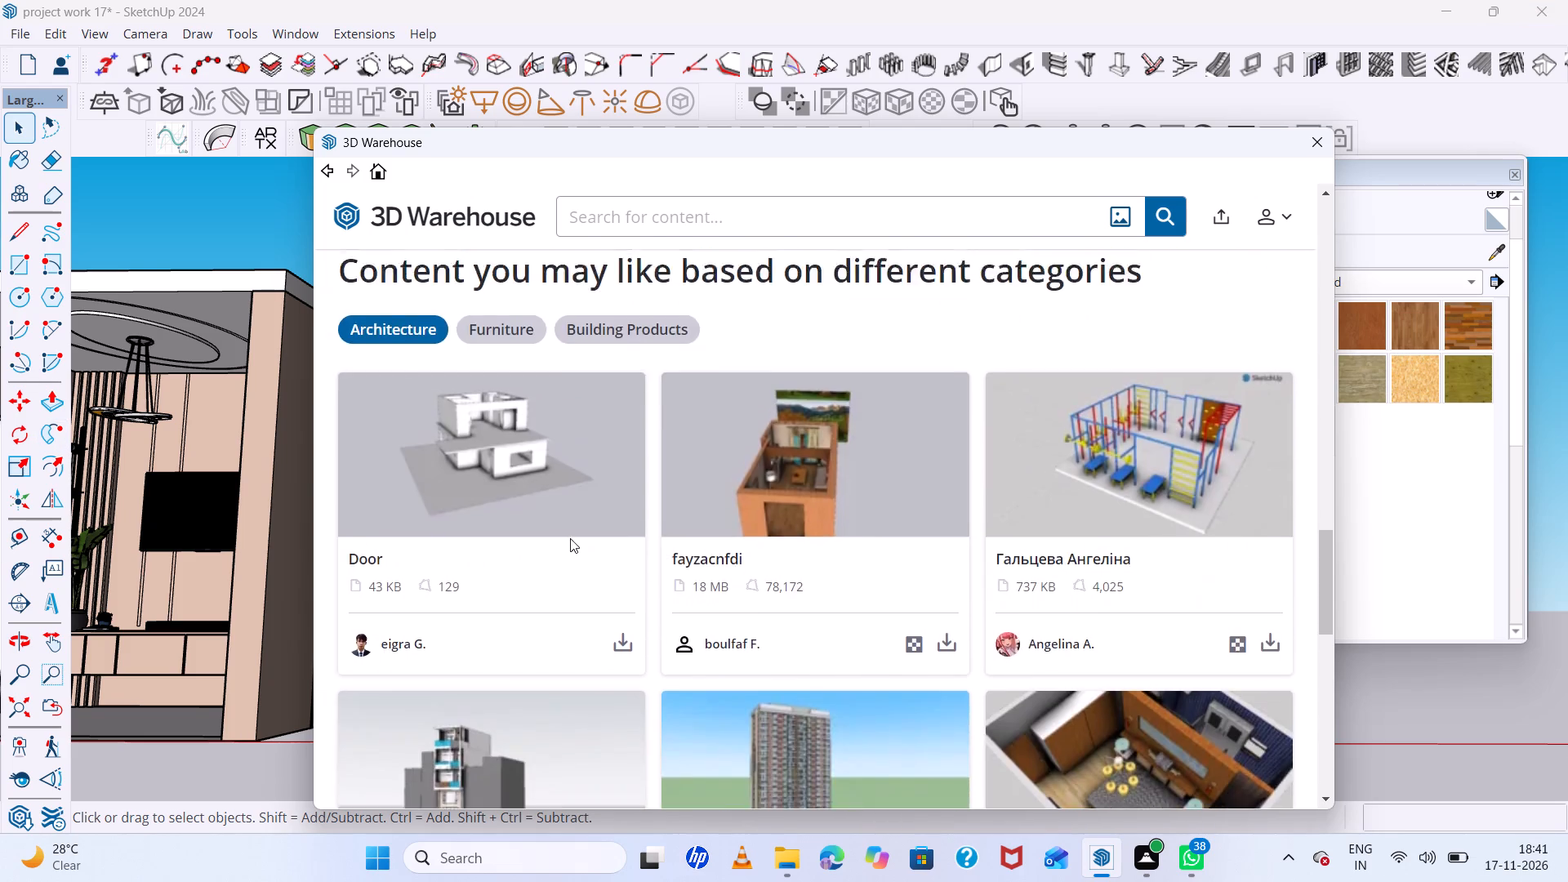
scroll(570, 538, up, 9)
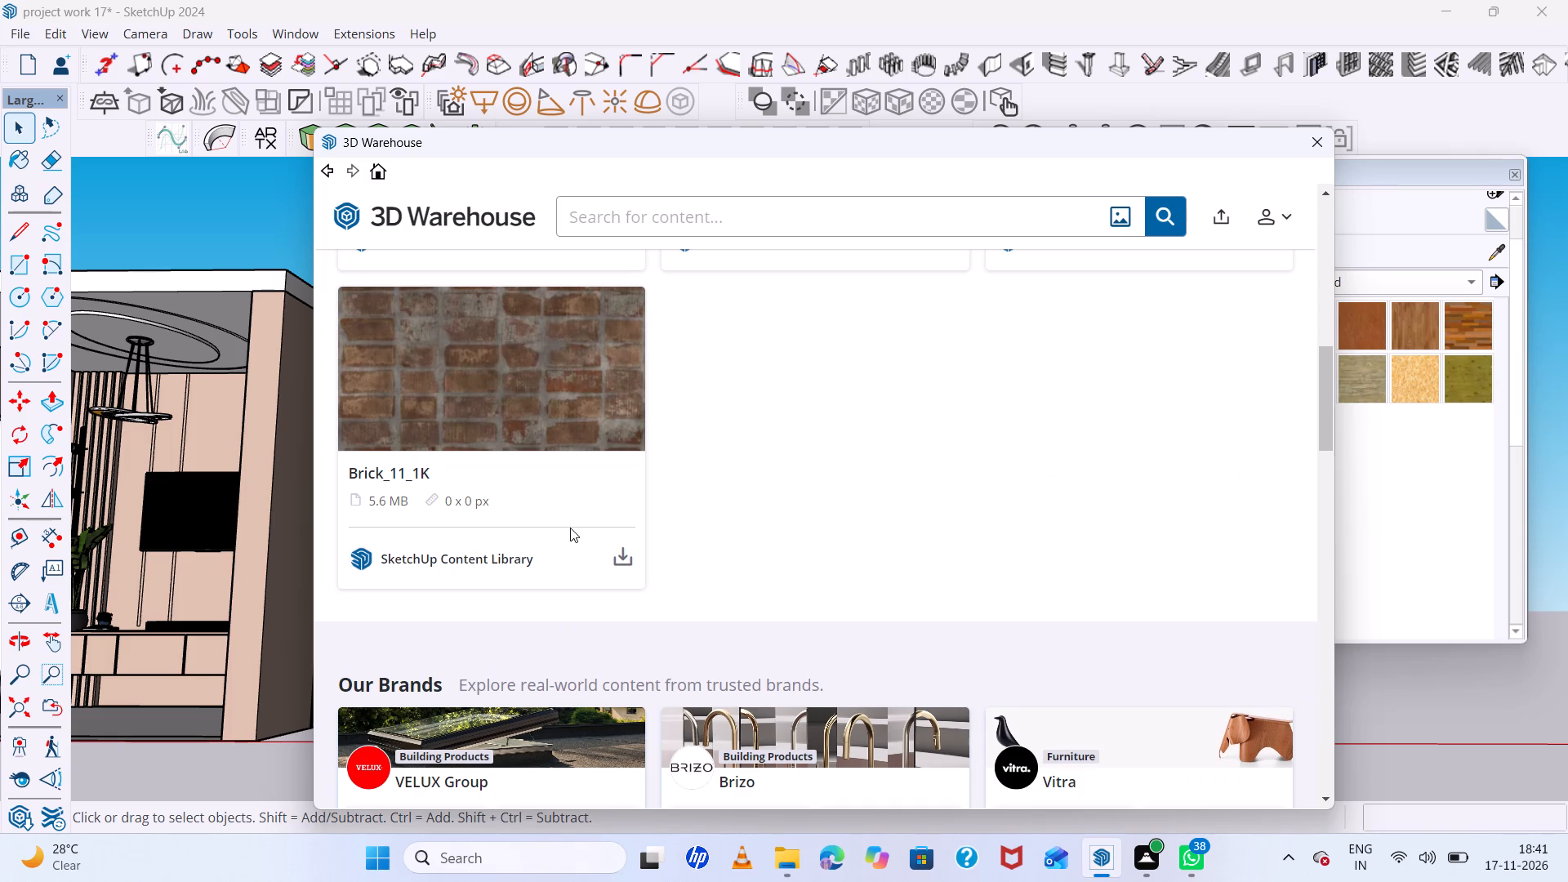
scroll(667, 201, up, 2)
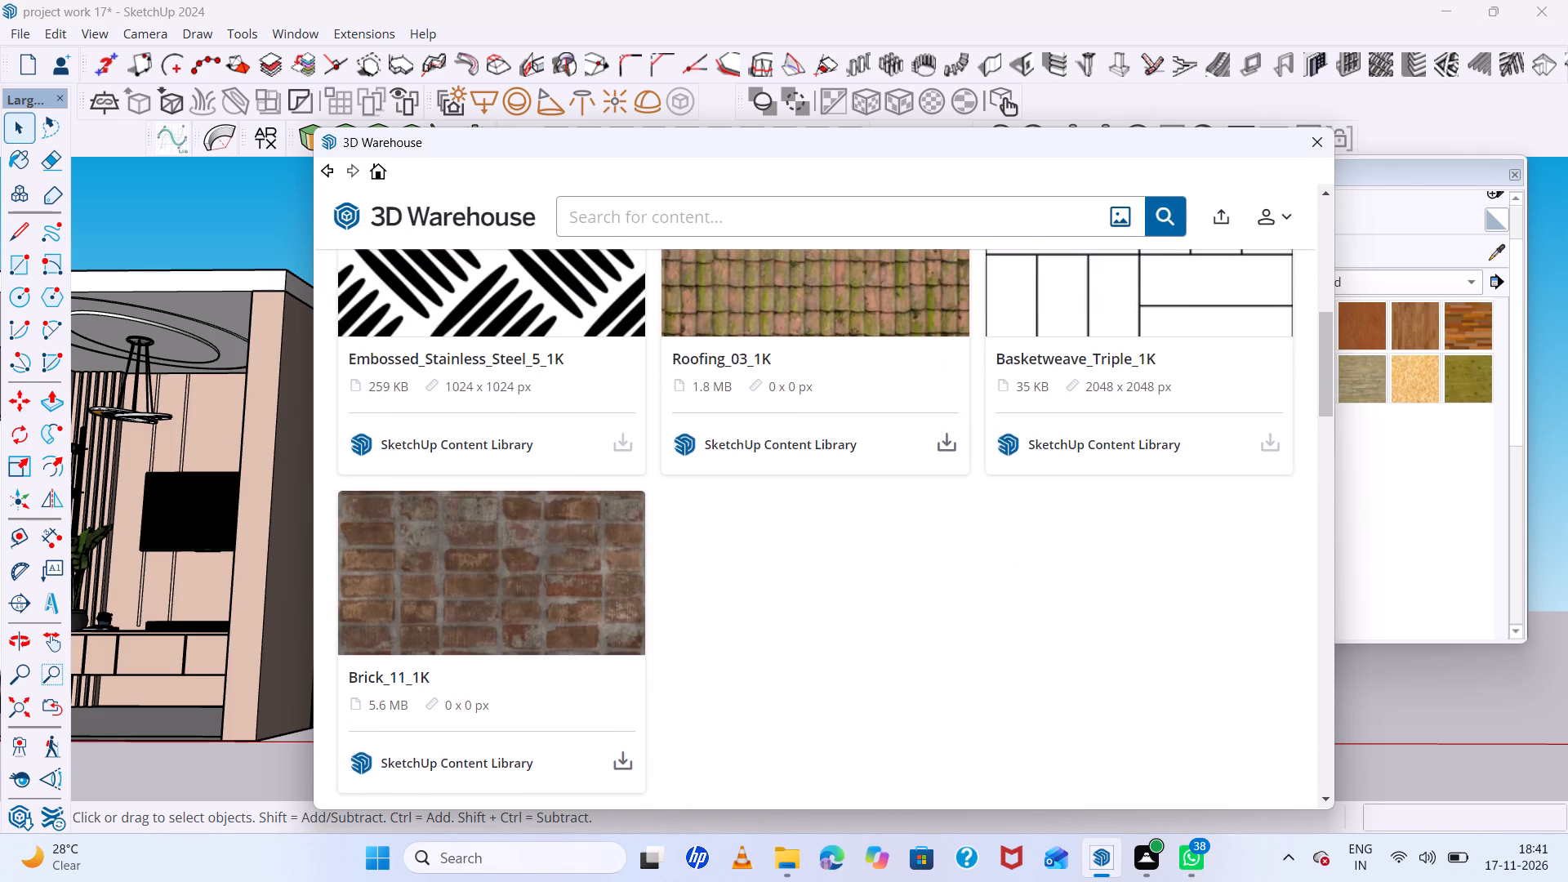
Search 3D Warehouse for "books".
click(666, 224)
text(bo)
text(oks)
key(Return)
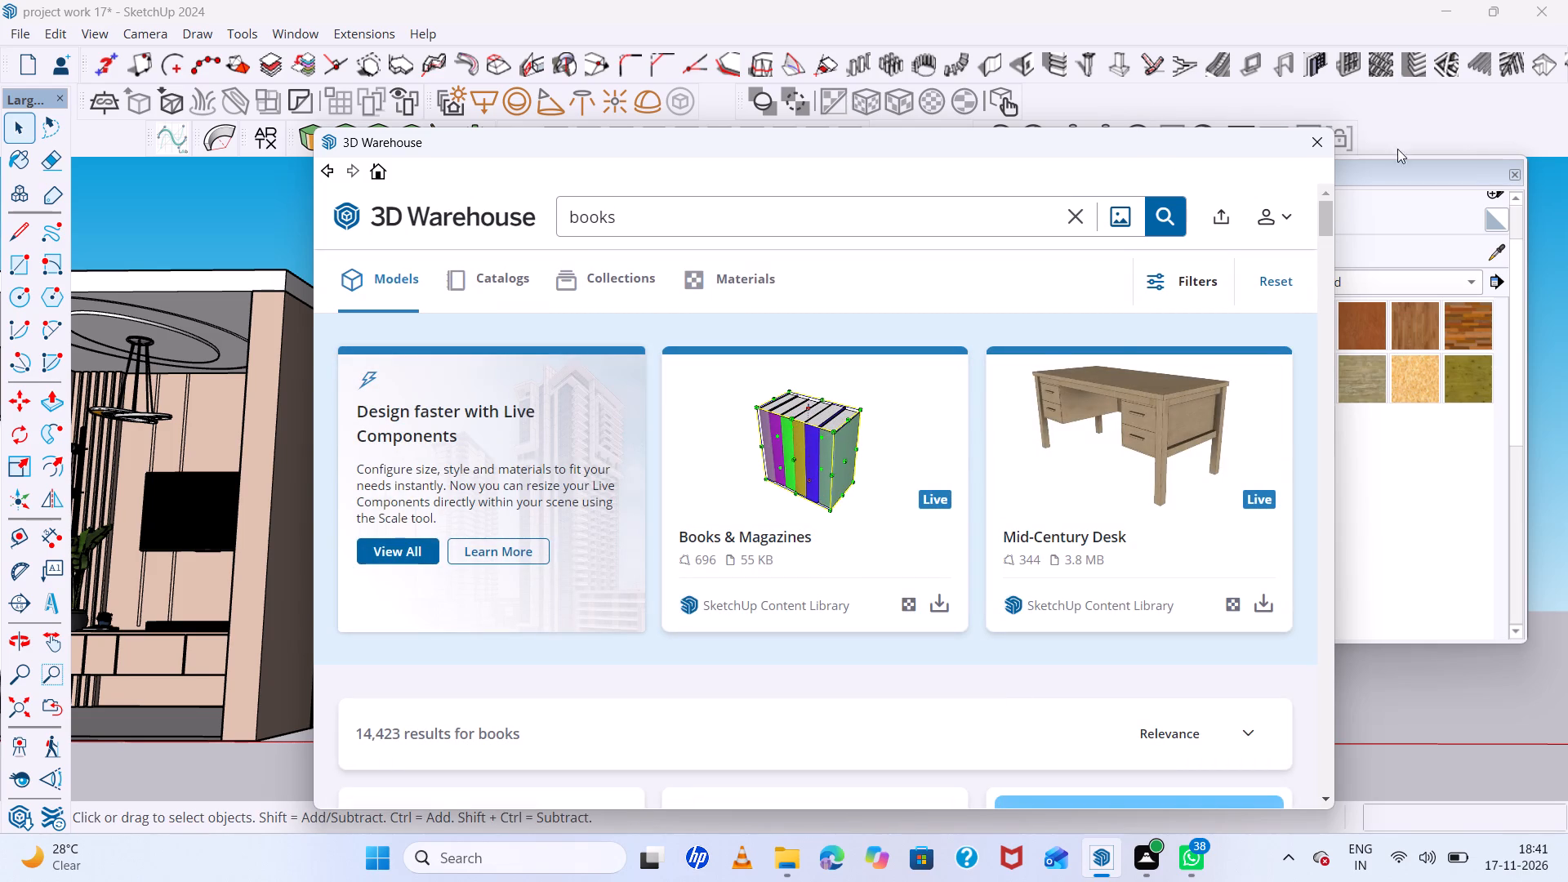
Find the book model with white dog bookends among the books results and open its page.
scroll(973, 443, down, 9)
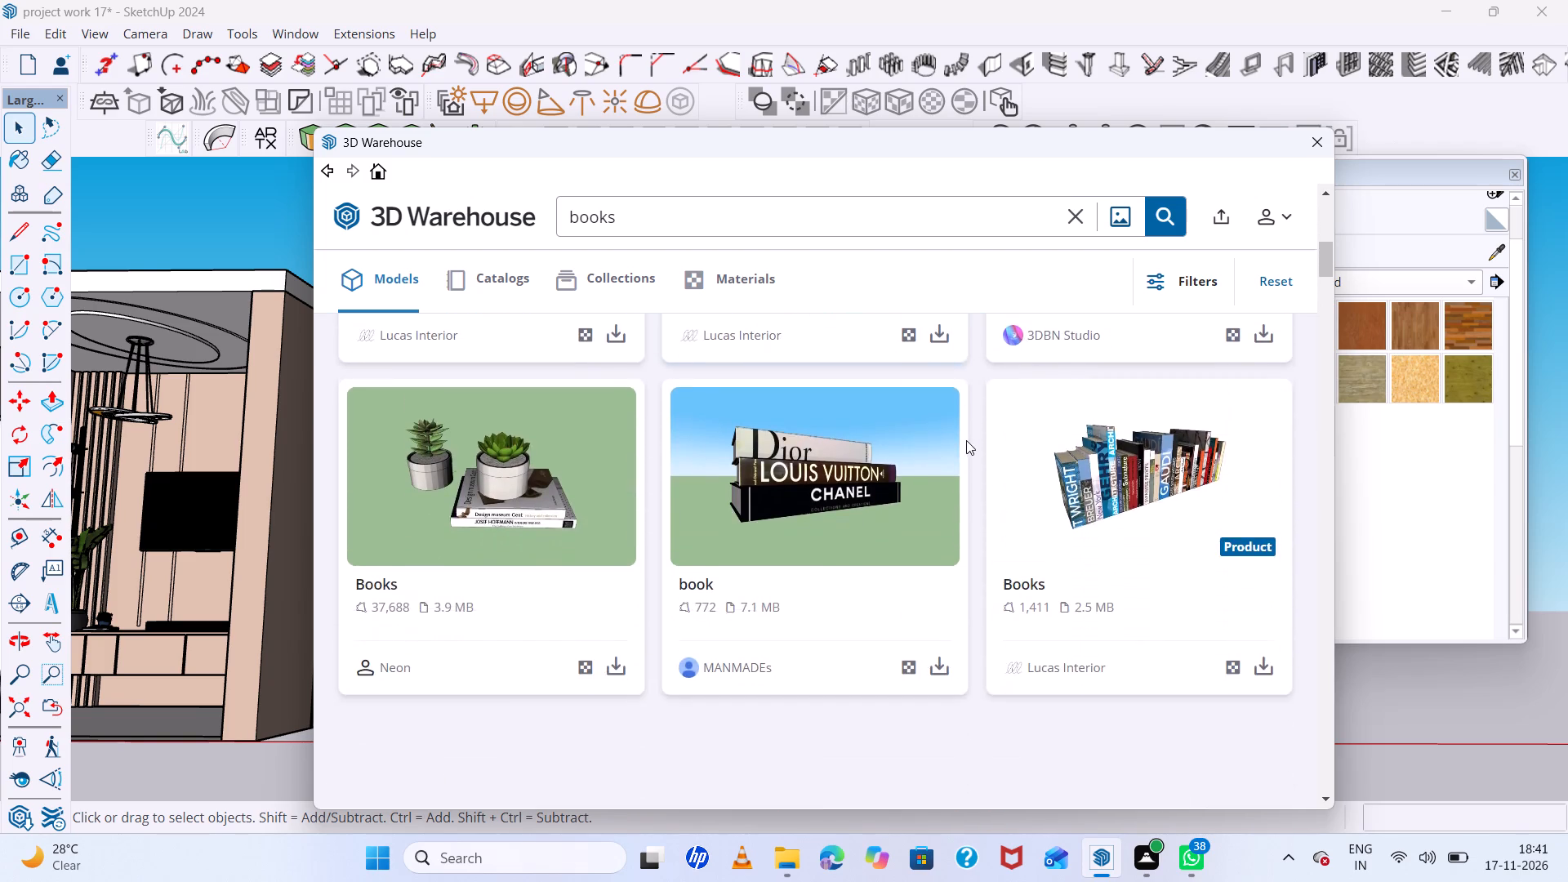
scroll(966, 440, down, 3)
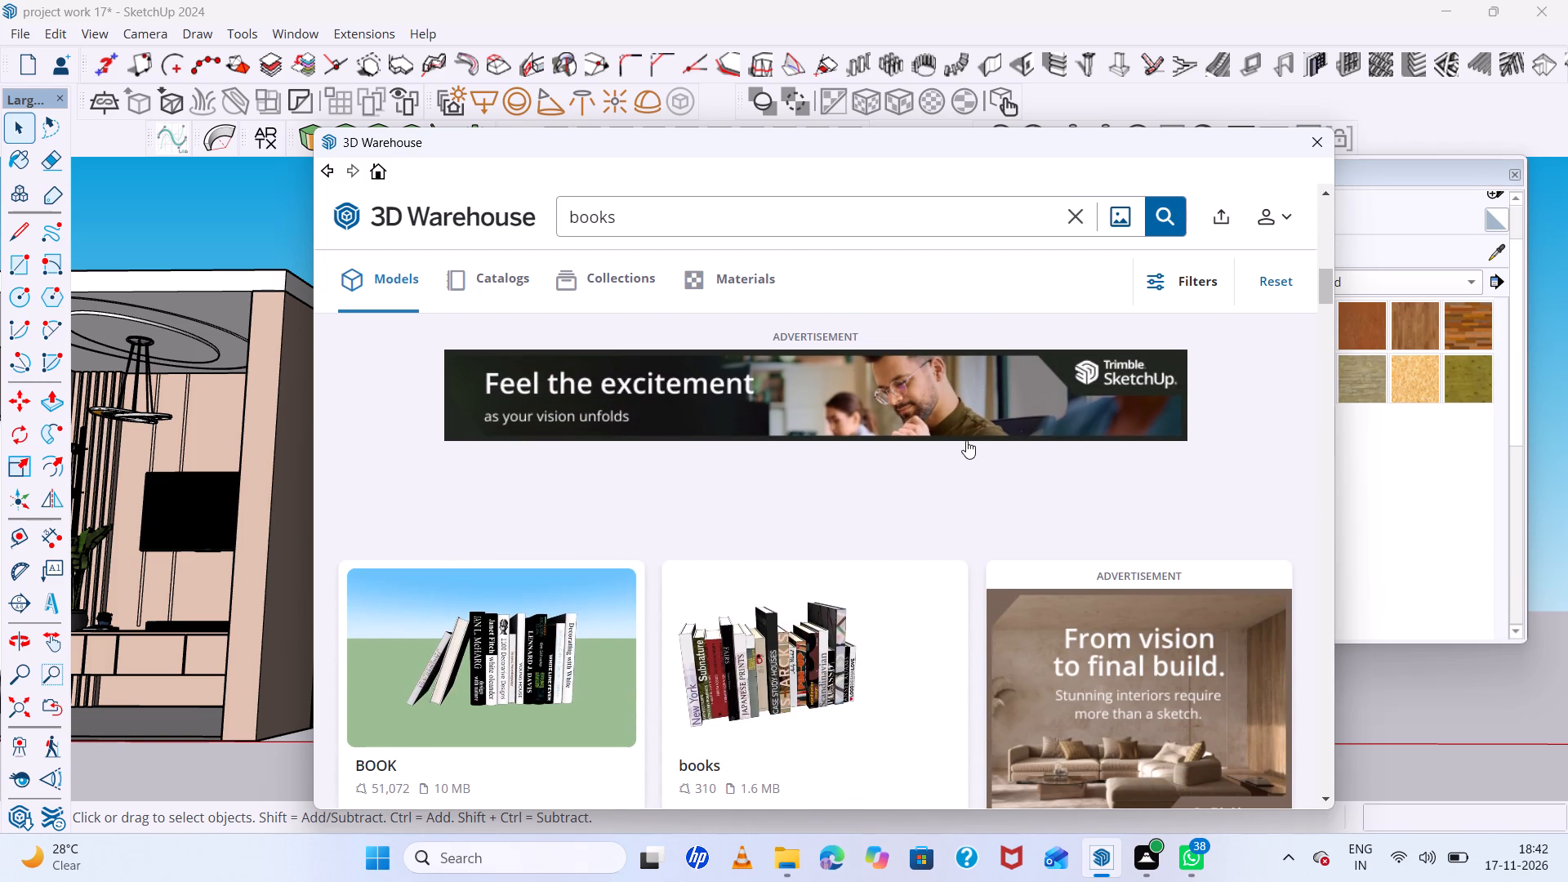
scroll(939, 570, down, 4)
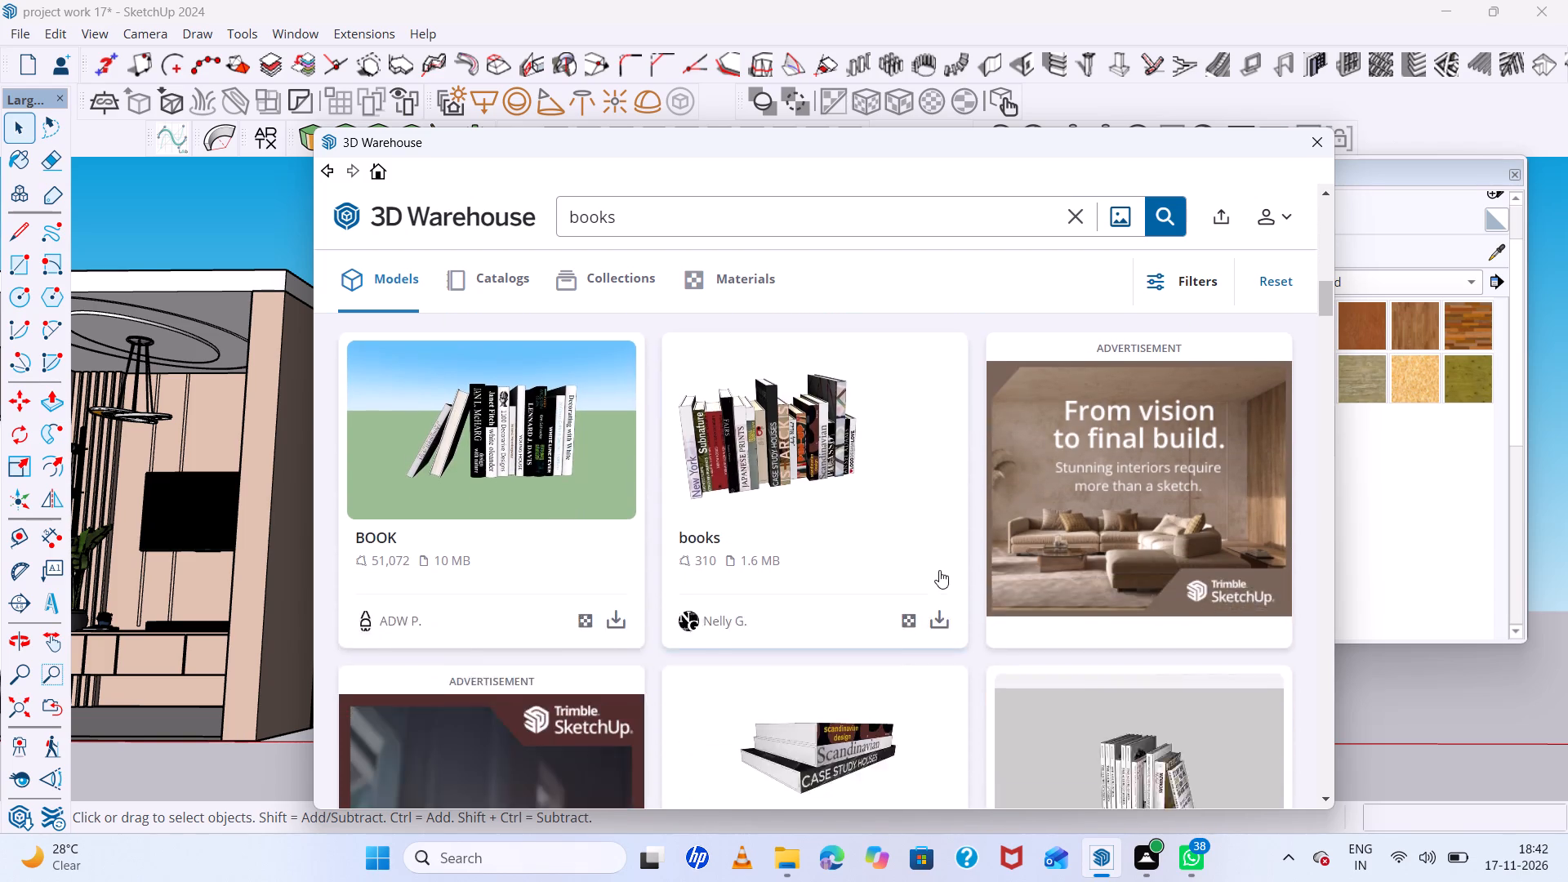
scroll(939, 570, down, 8)
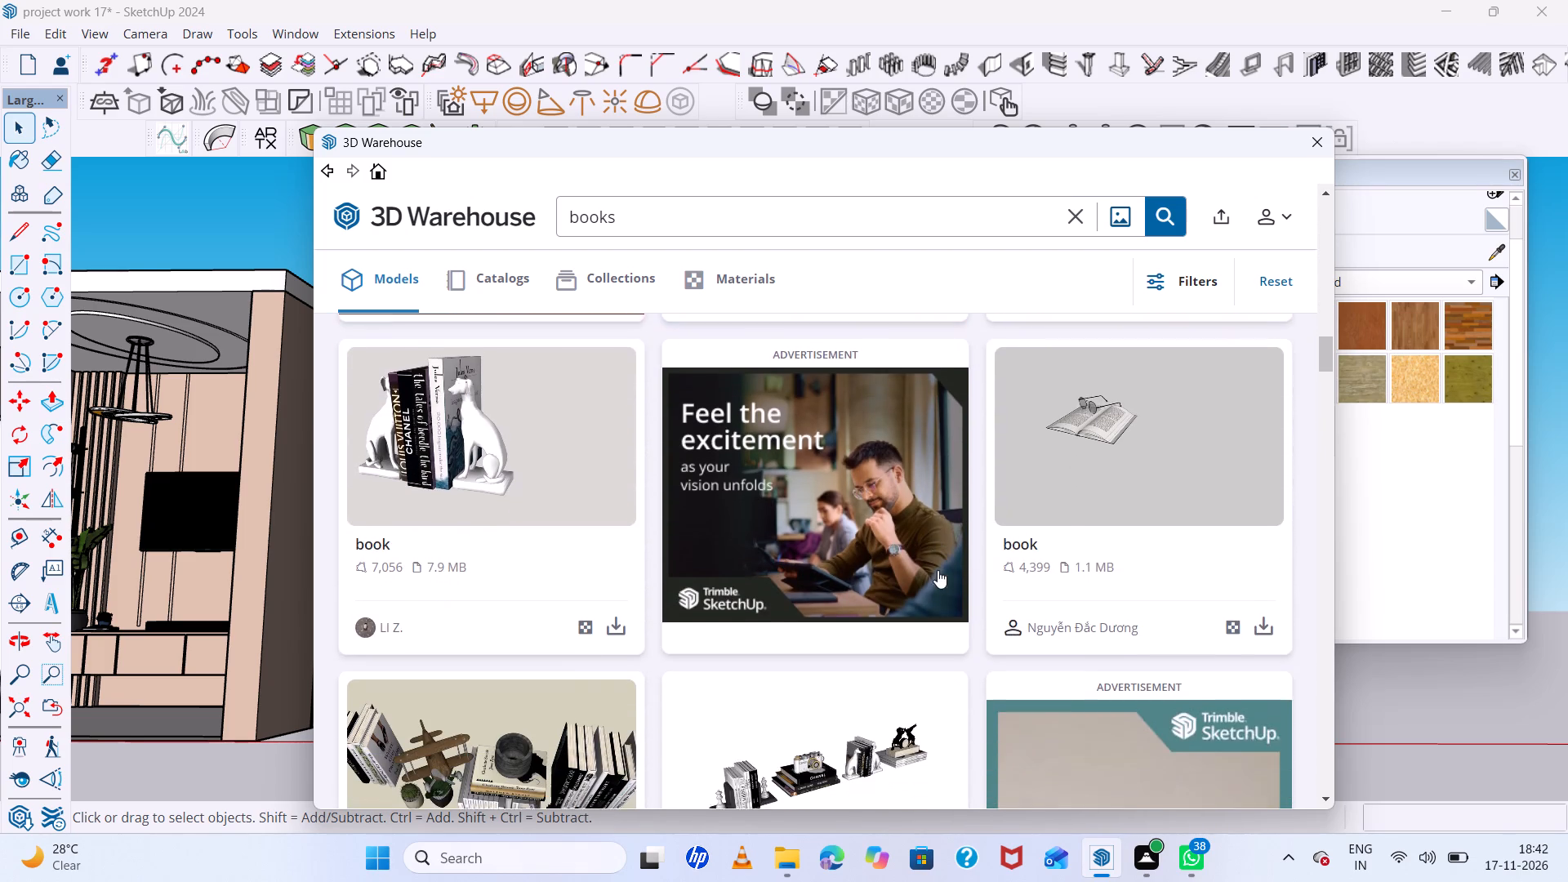
scroll(938, 570, down, 1)
scroll(938, 570, up, 3)
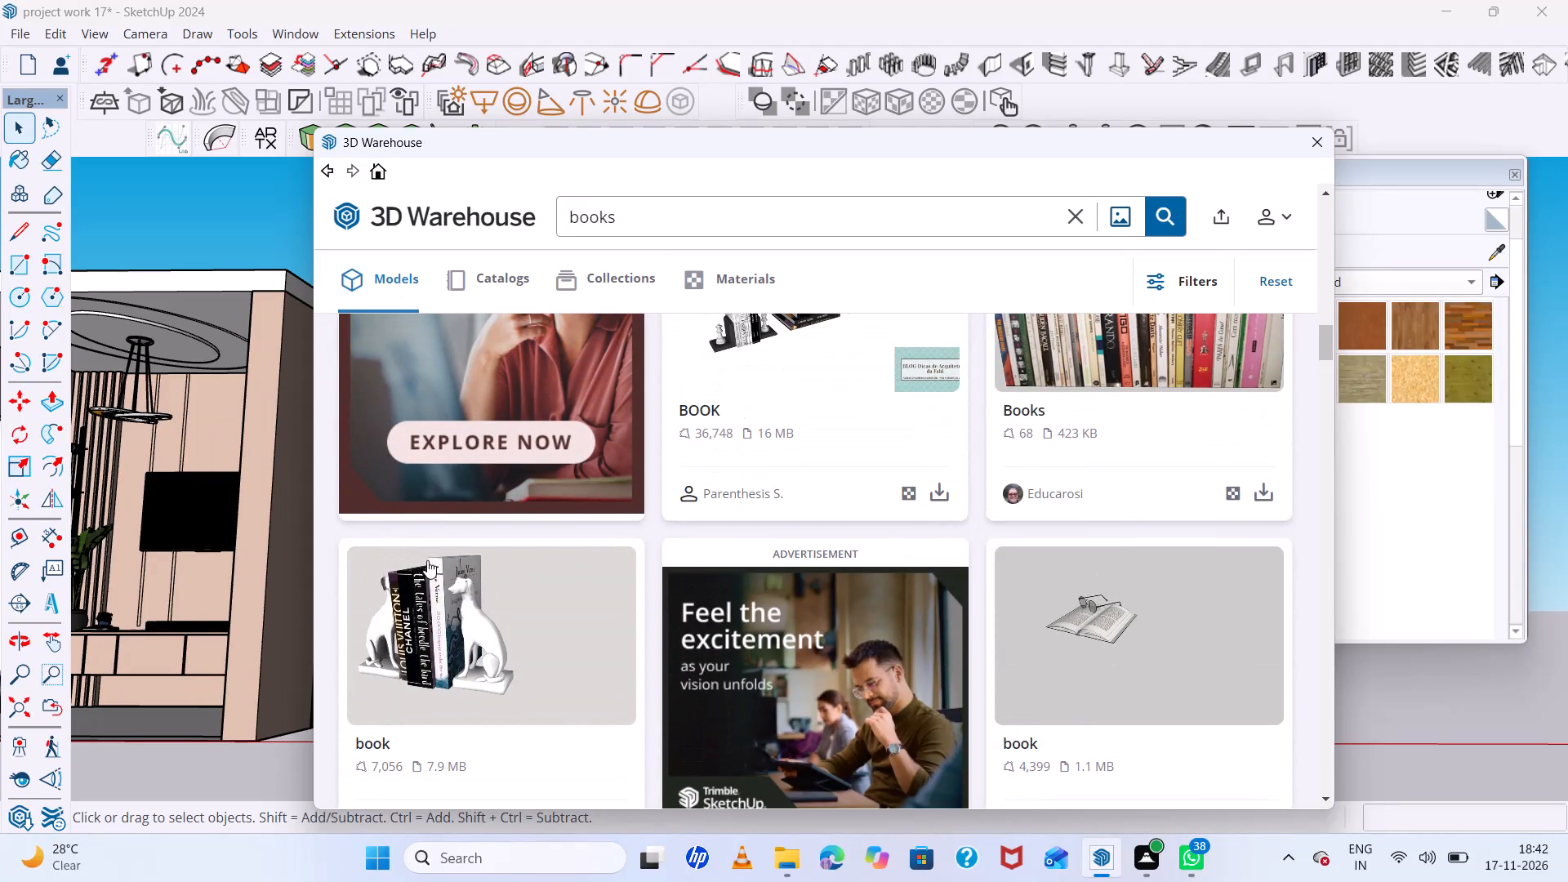
click(429, 560)
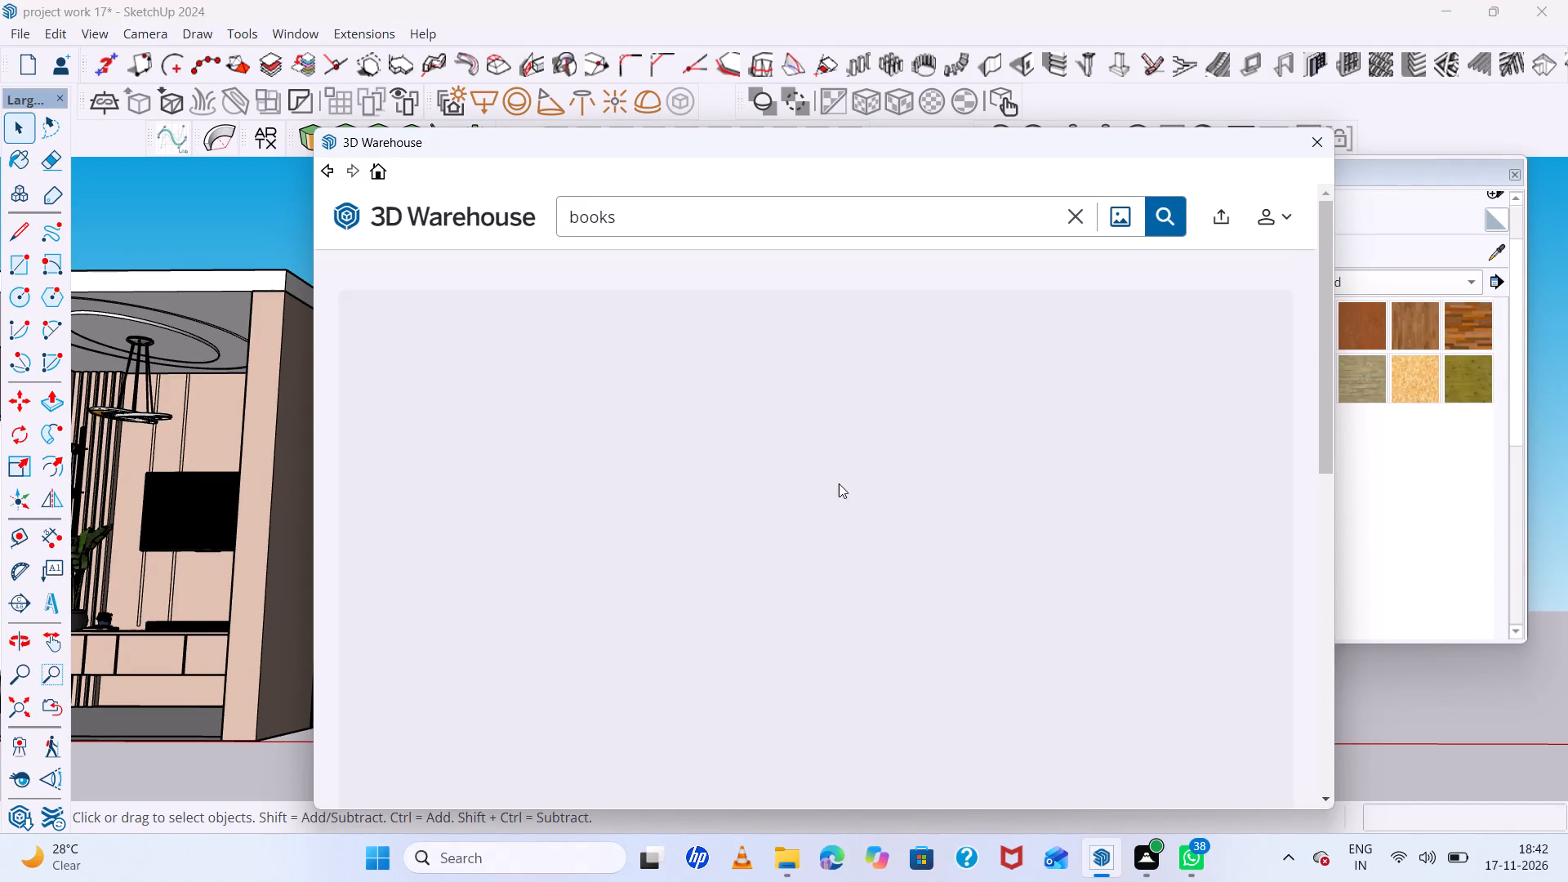
Download the dog-bookend book model directly into the project, skipping the promotional video and declining the subscription offer.
scroll(843, 479, down, 8)
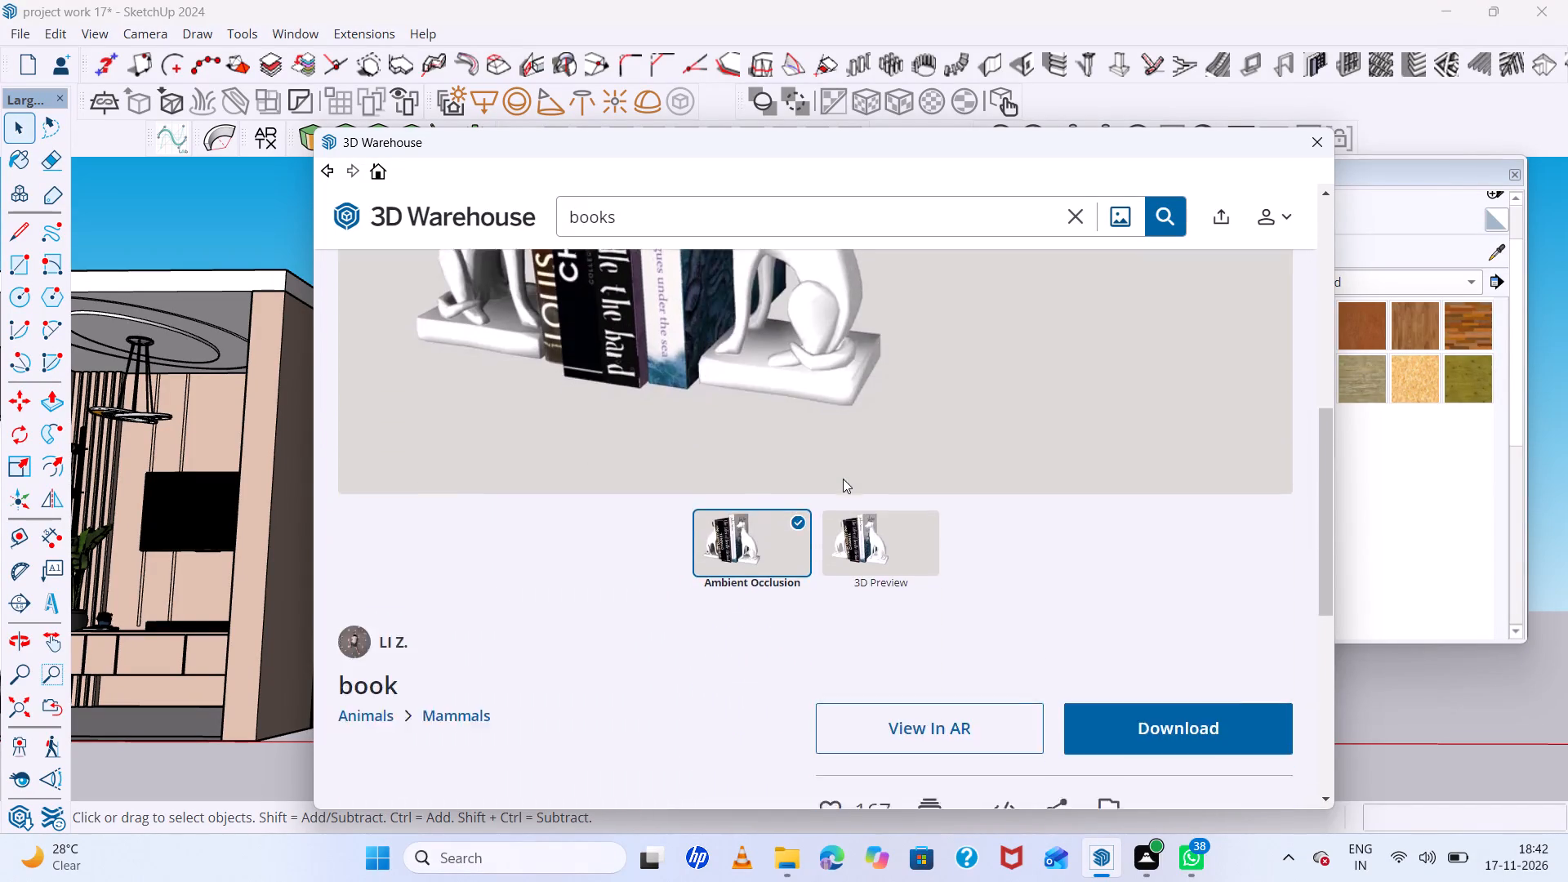
scroll(843, 479, down, 1)
click(1160, 454)
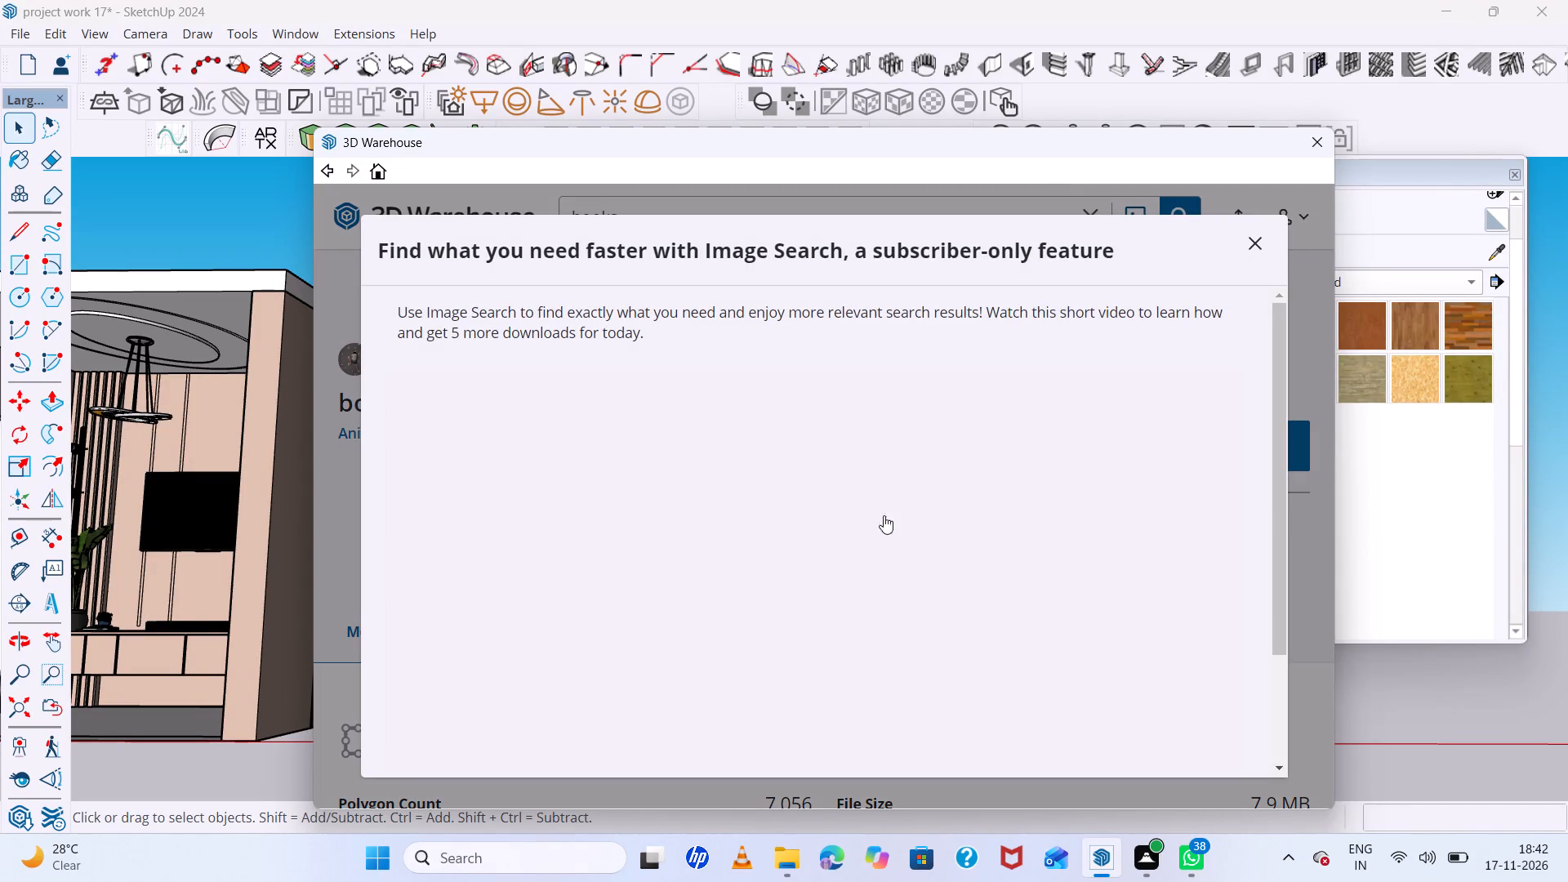
scroll(1018, 484, down, 6)
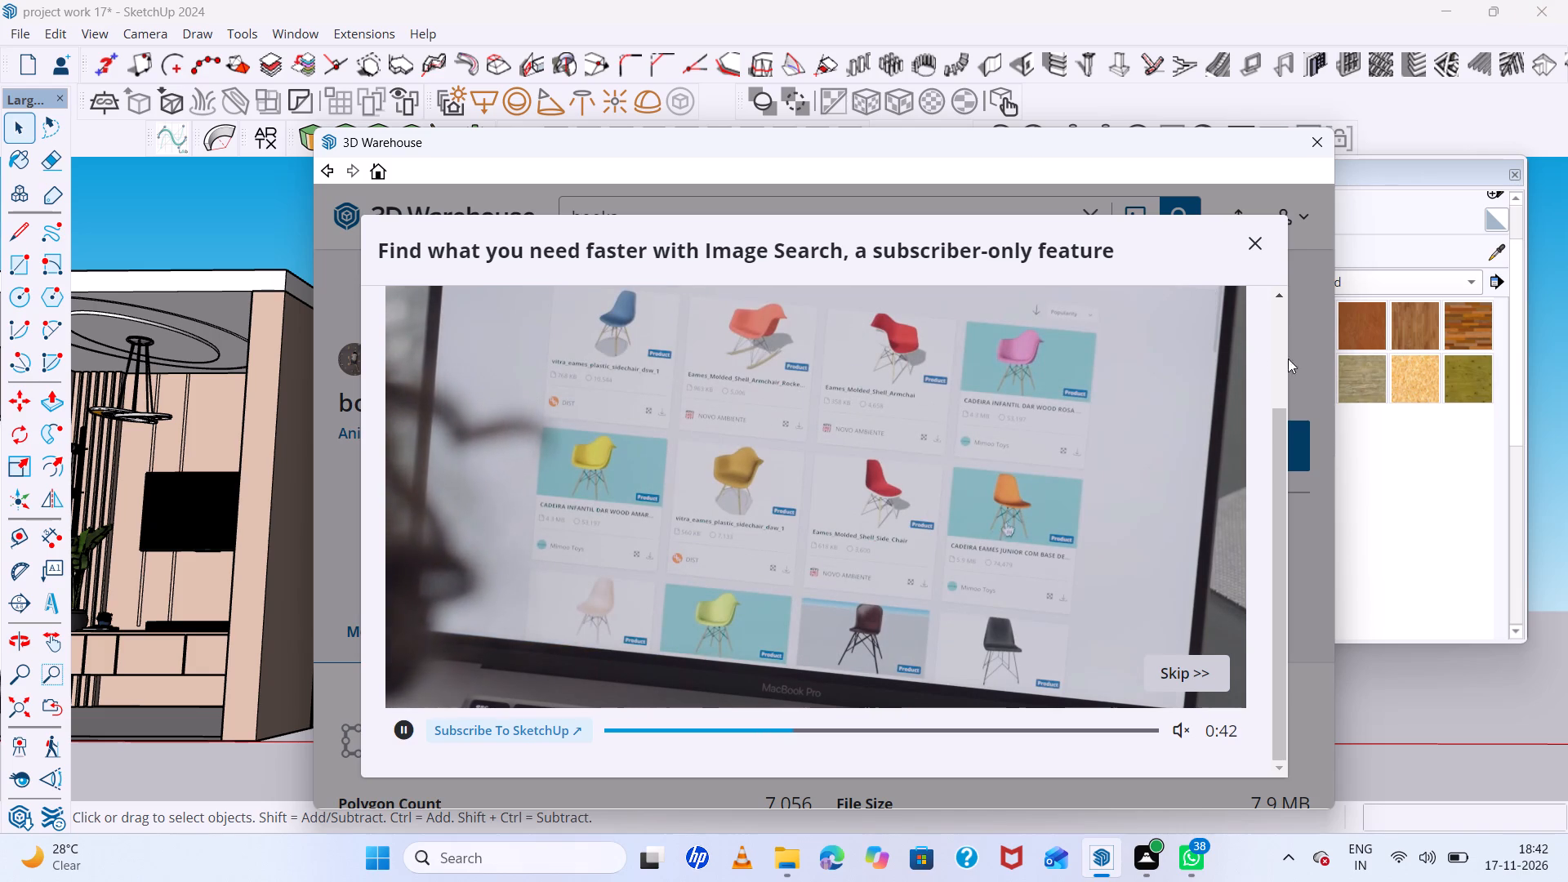
click(1171, 673)
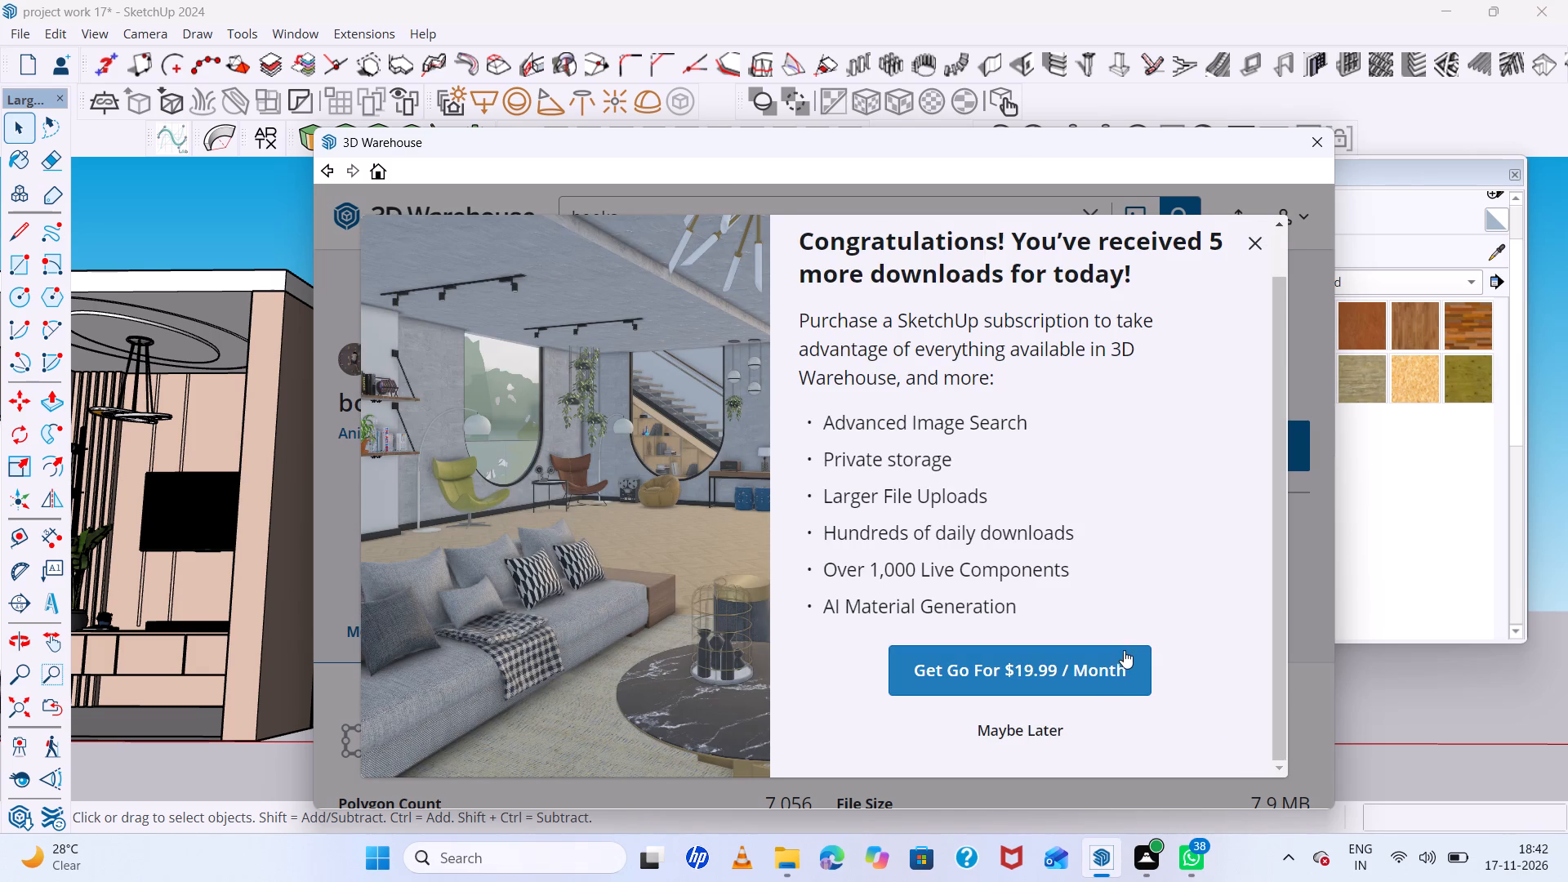
click(1021, 730)
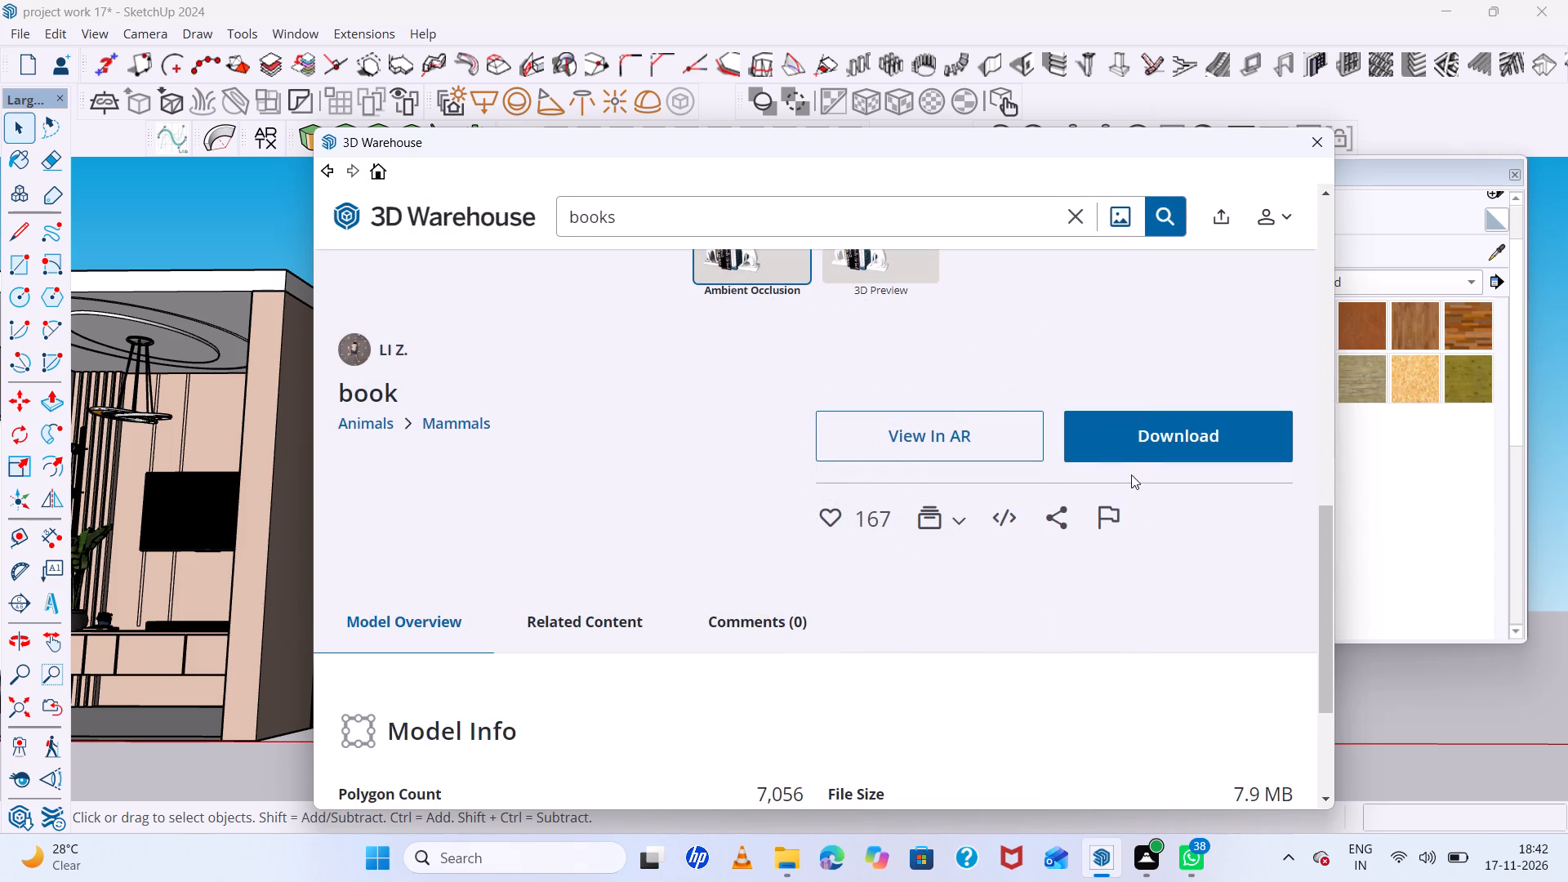
click(1111, 439)
click(772, 497)
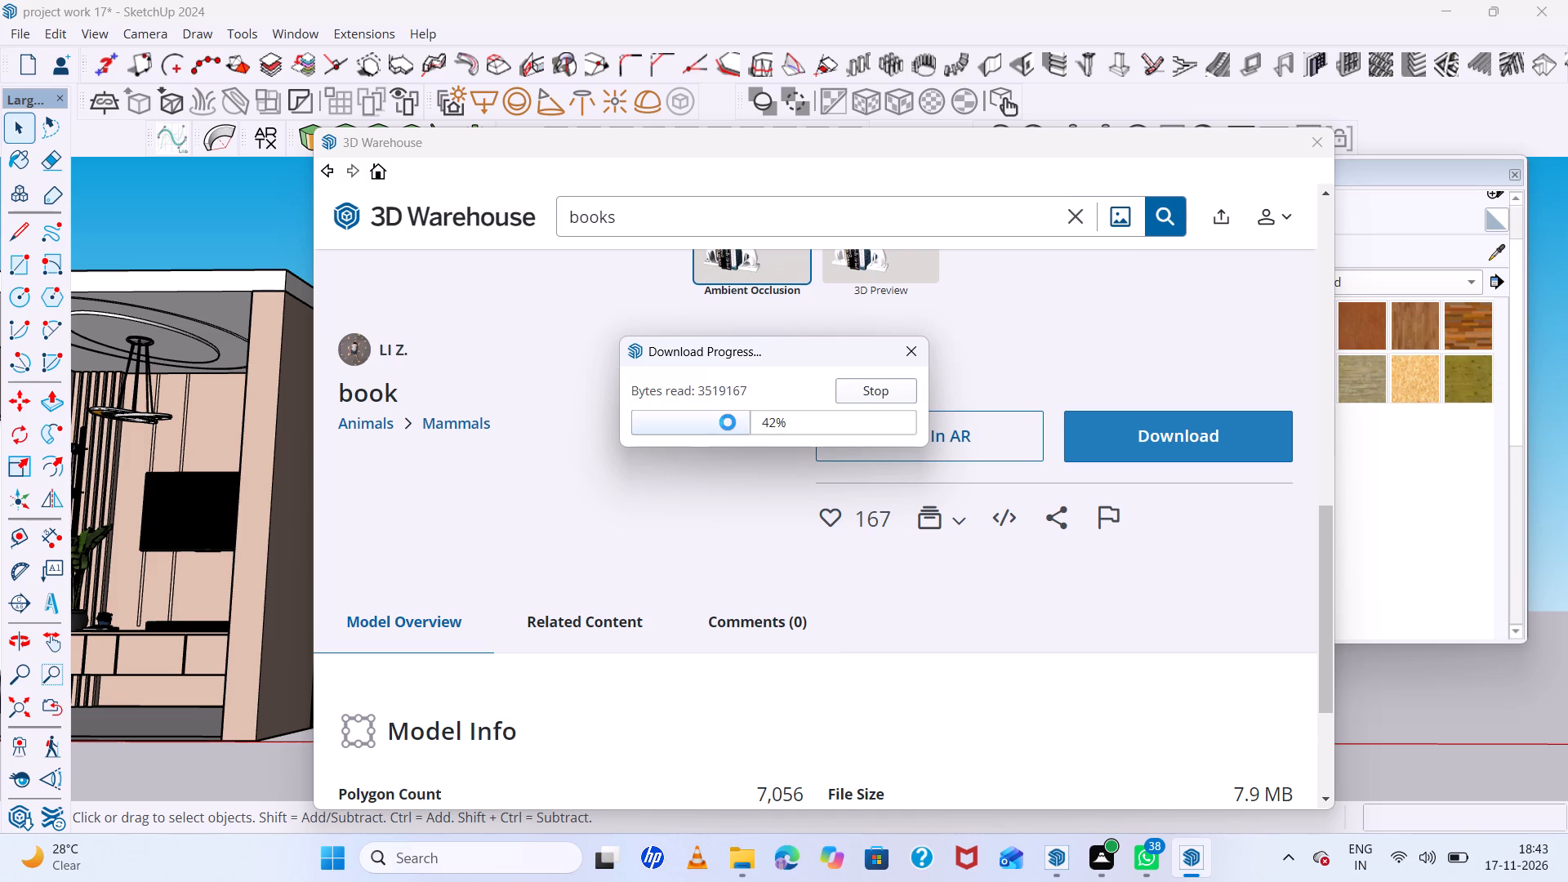
scroll(728, 422, down, 5)
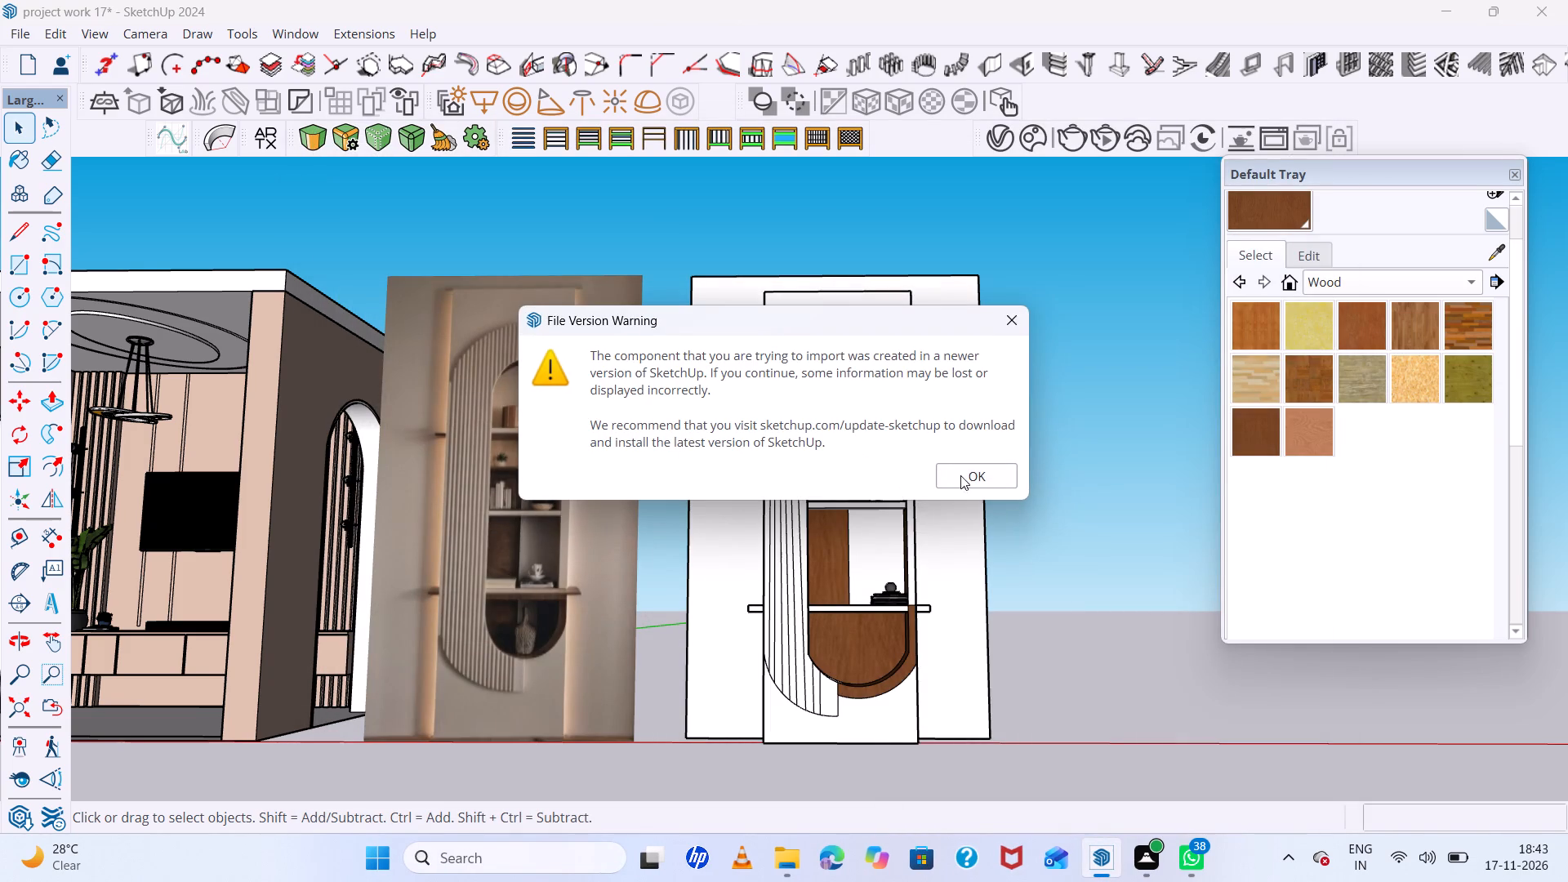
click(988, 475)
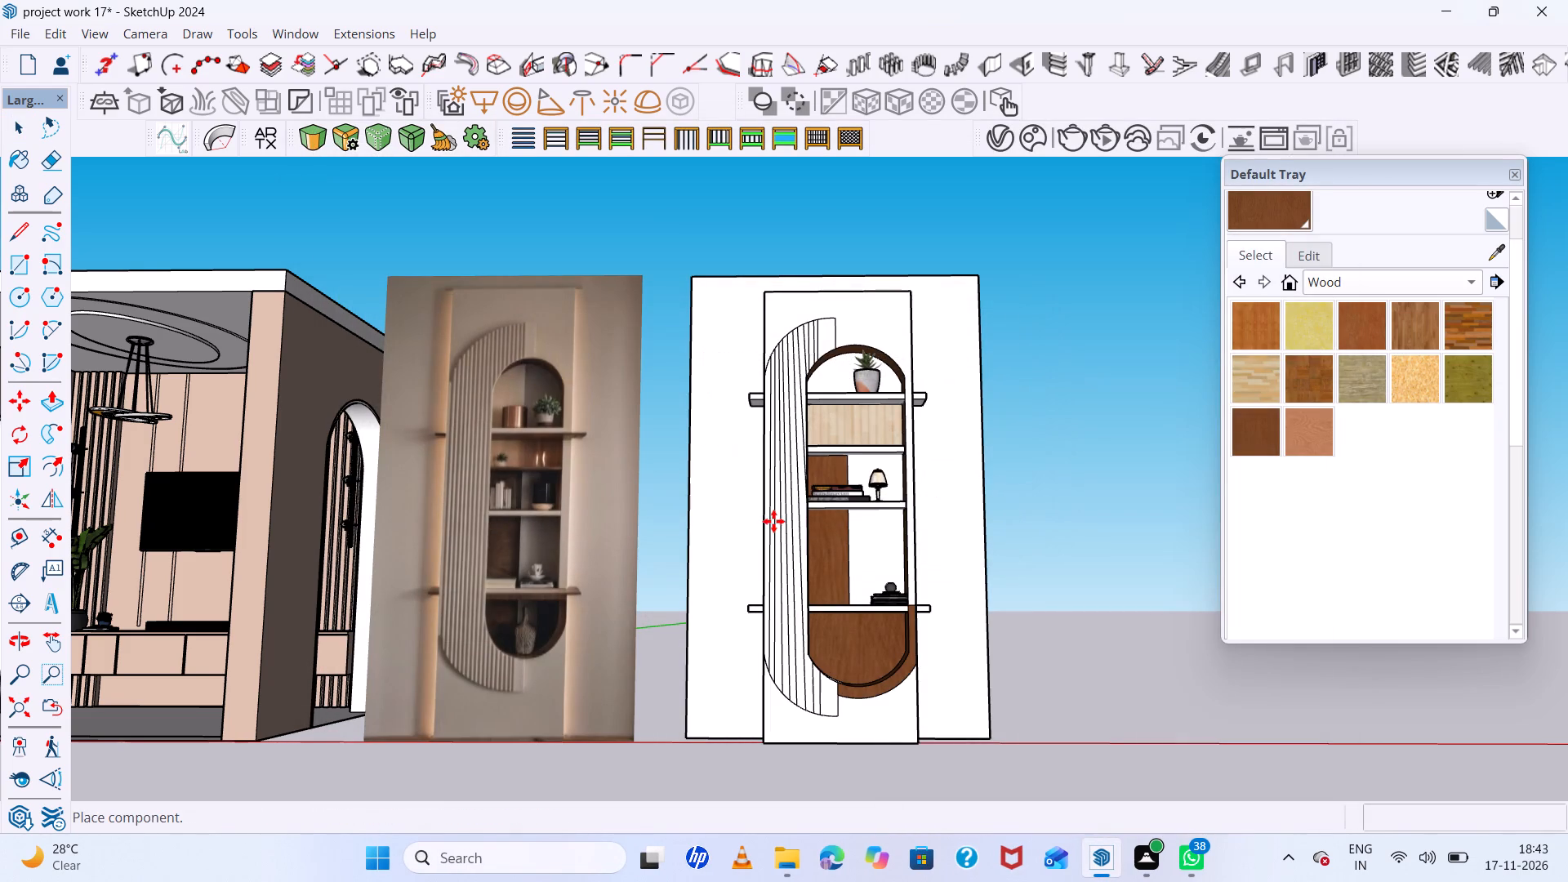
Place the downloaded dog-bookend book set in the open space beside the white niche panel.
scroll(773, 521, down, 6)
scroll(1053, 563, down, 5)
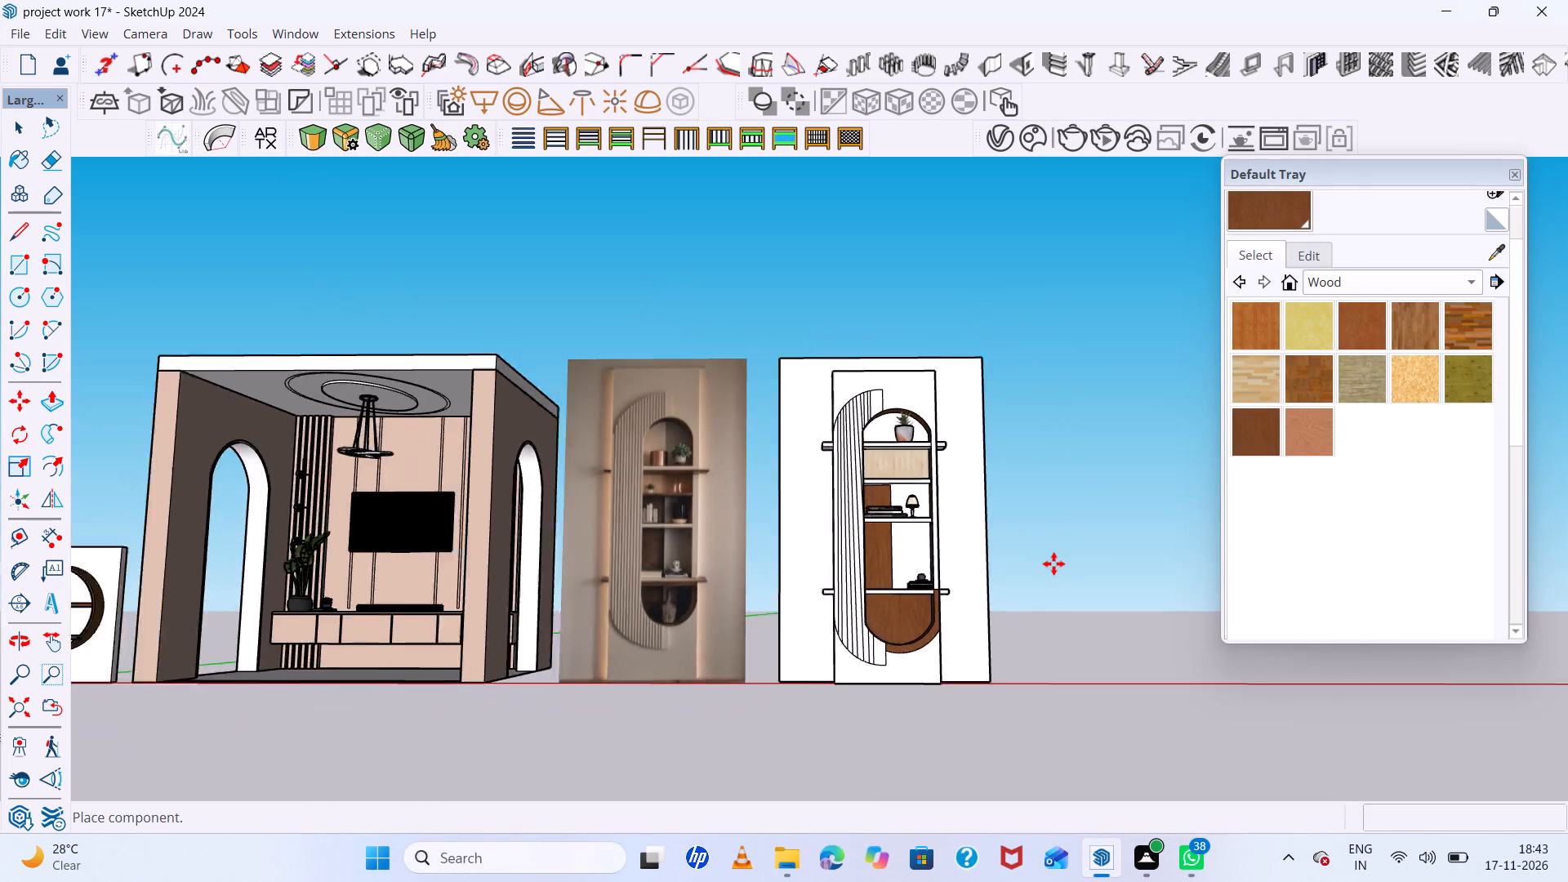
scroll(1025, 550, down, 9)
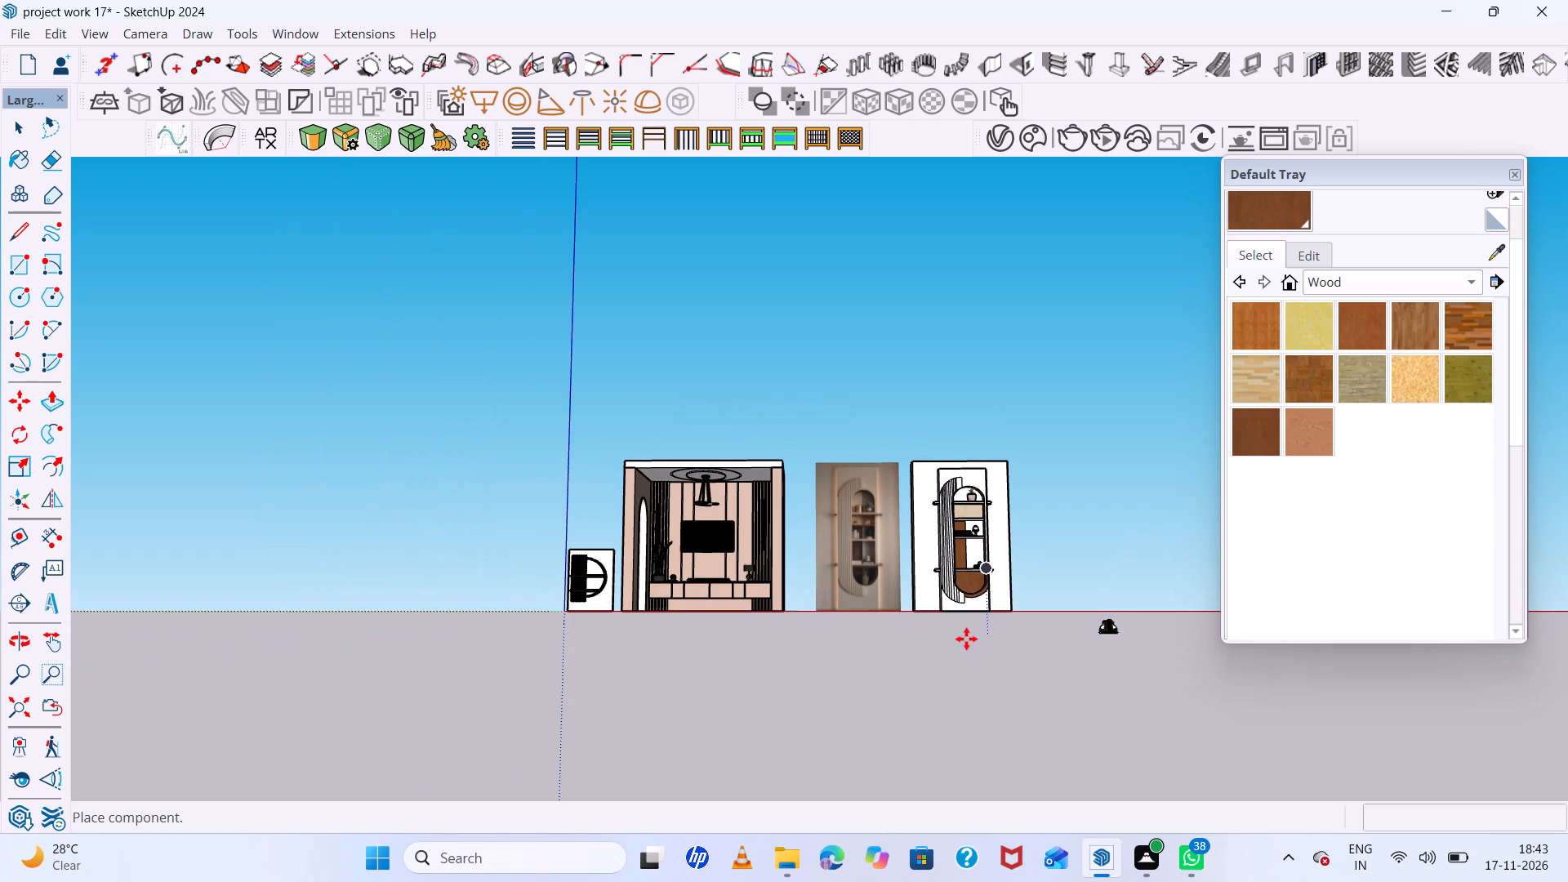
click(954, 609)
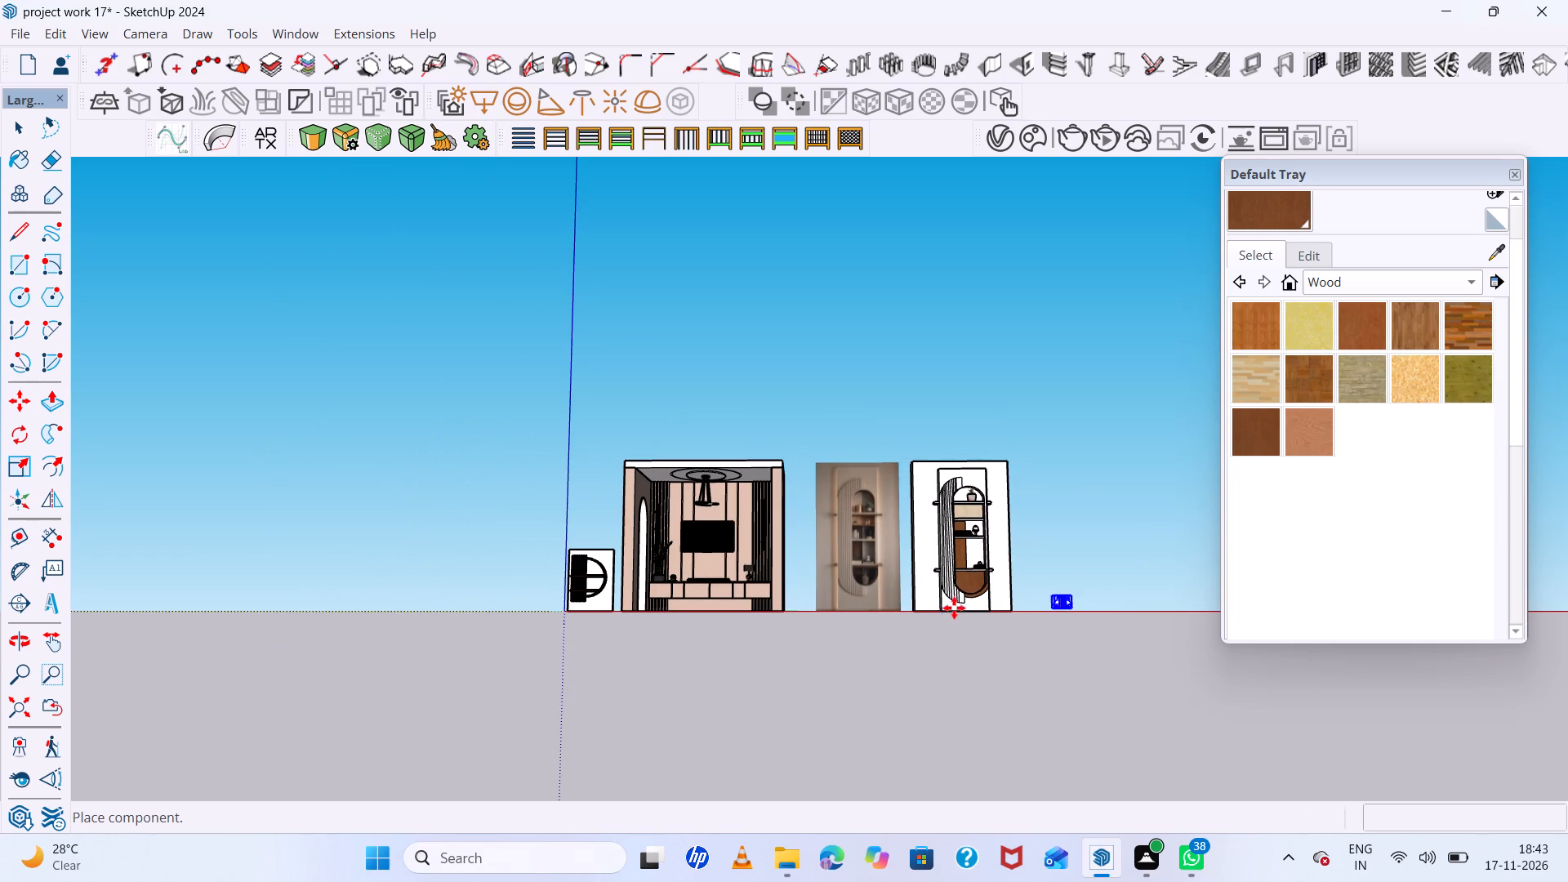
Move the dog-bookend book set about 7' 5" onto the niche's lowest shelf, left of the black book stack.
scroll(1042, 619, up, 6)
scroll(1129, 600, up, 14)
scroll(1051, 605, up, 5)
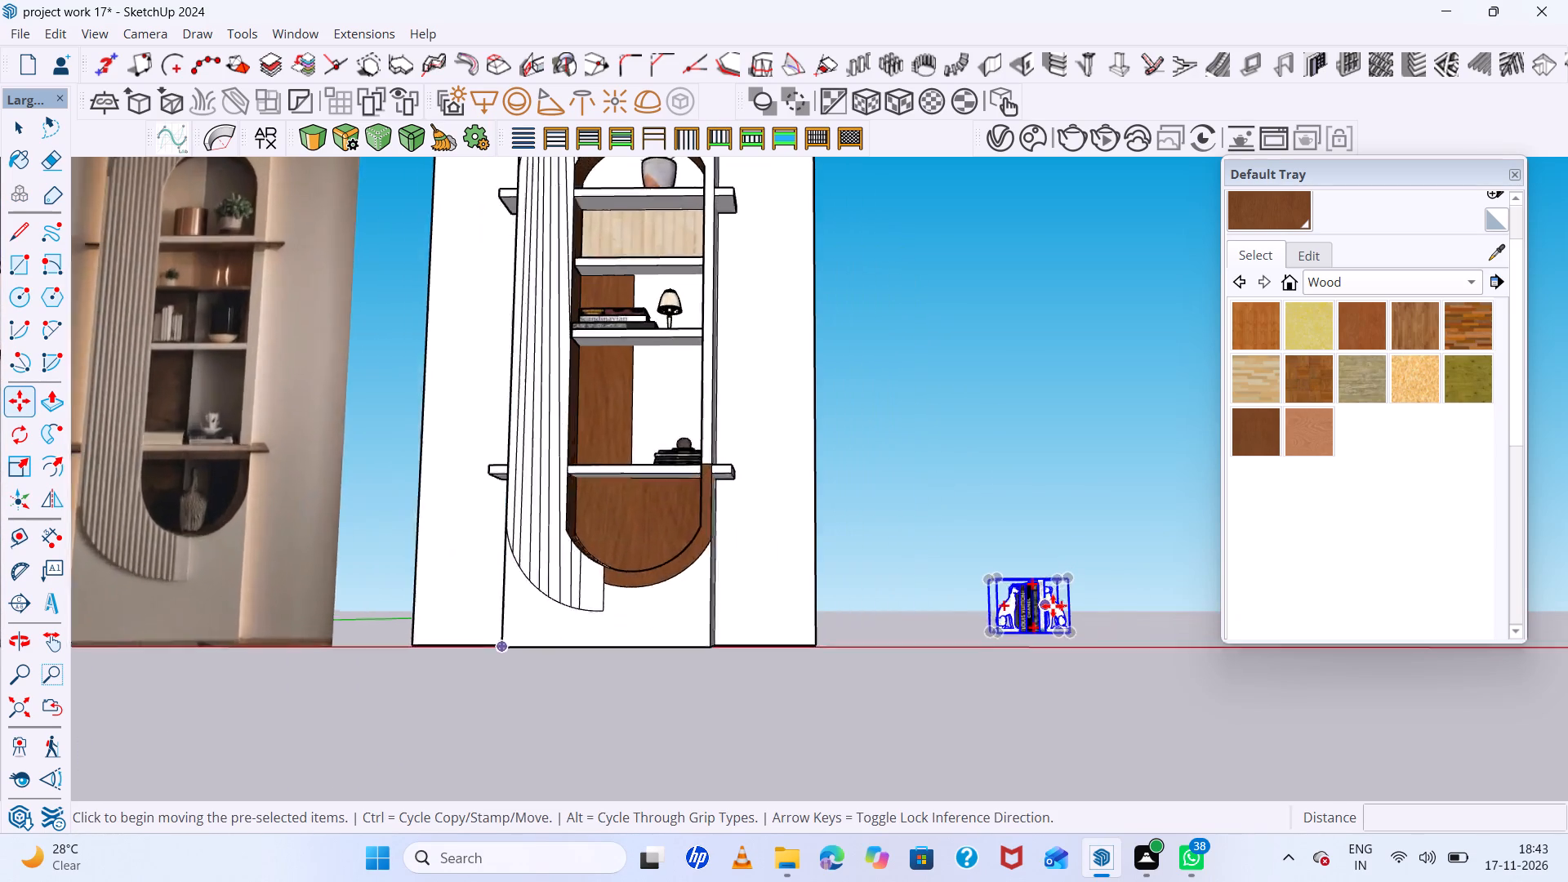
scroll(1053, 606, up, 2)
click(1075, 640)
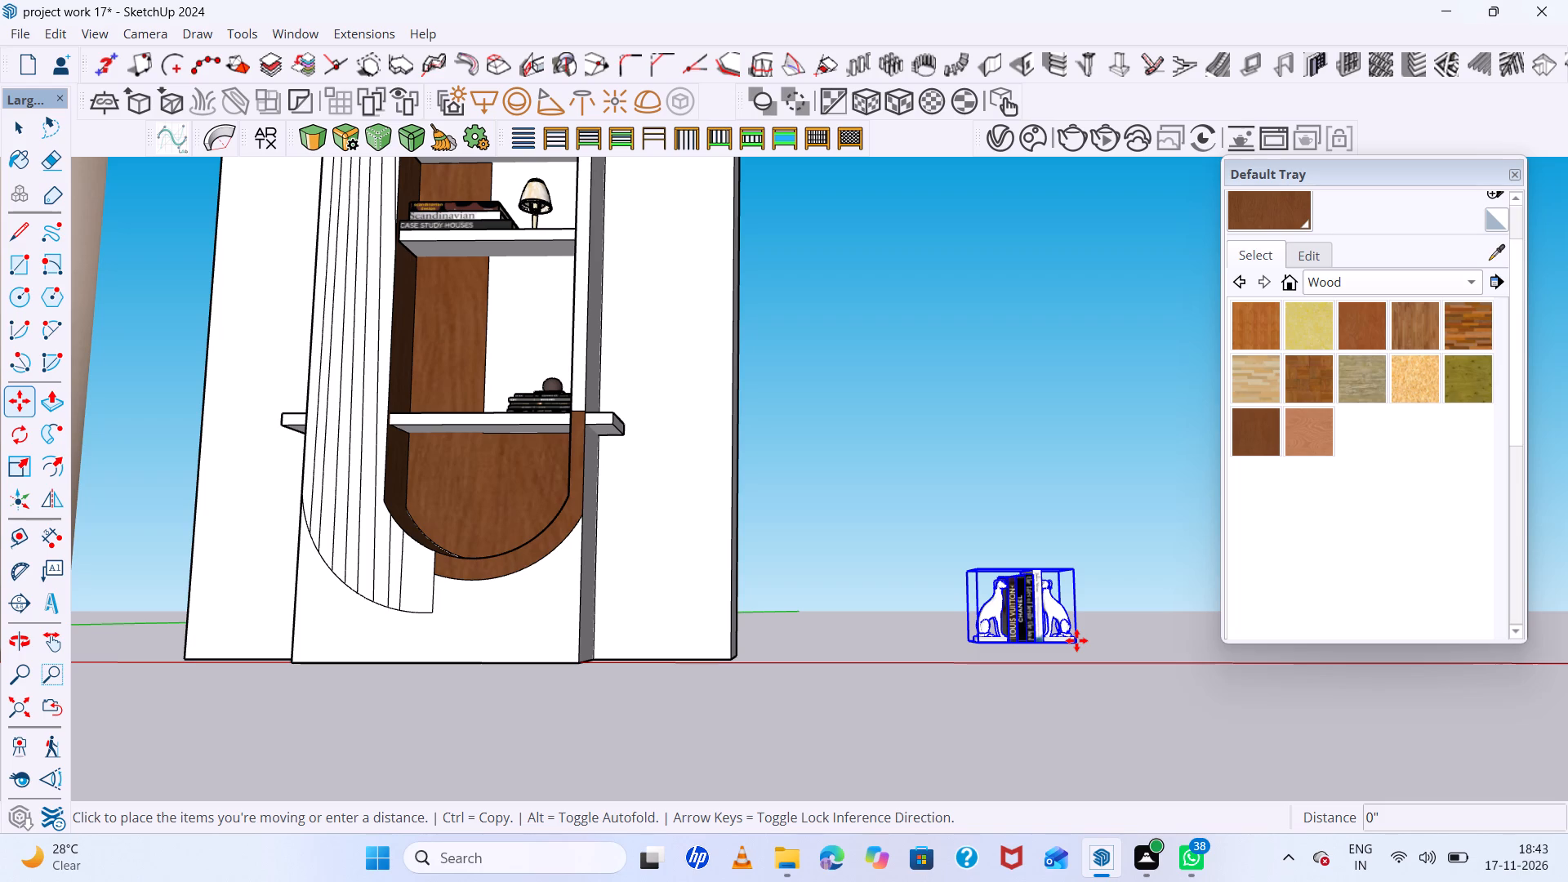
scroll(1076, 640, down, 8)
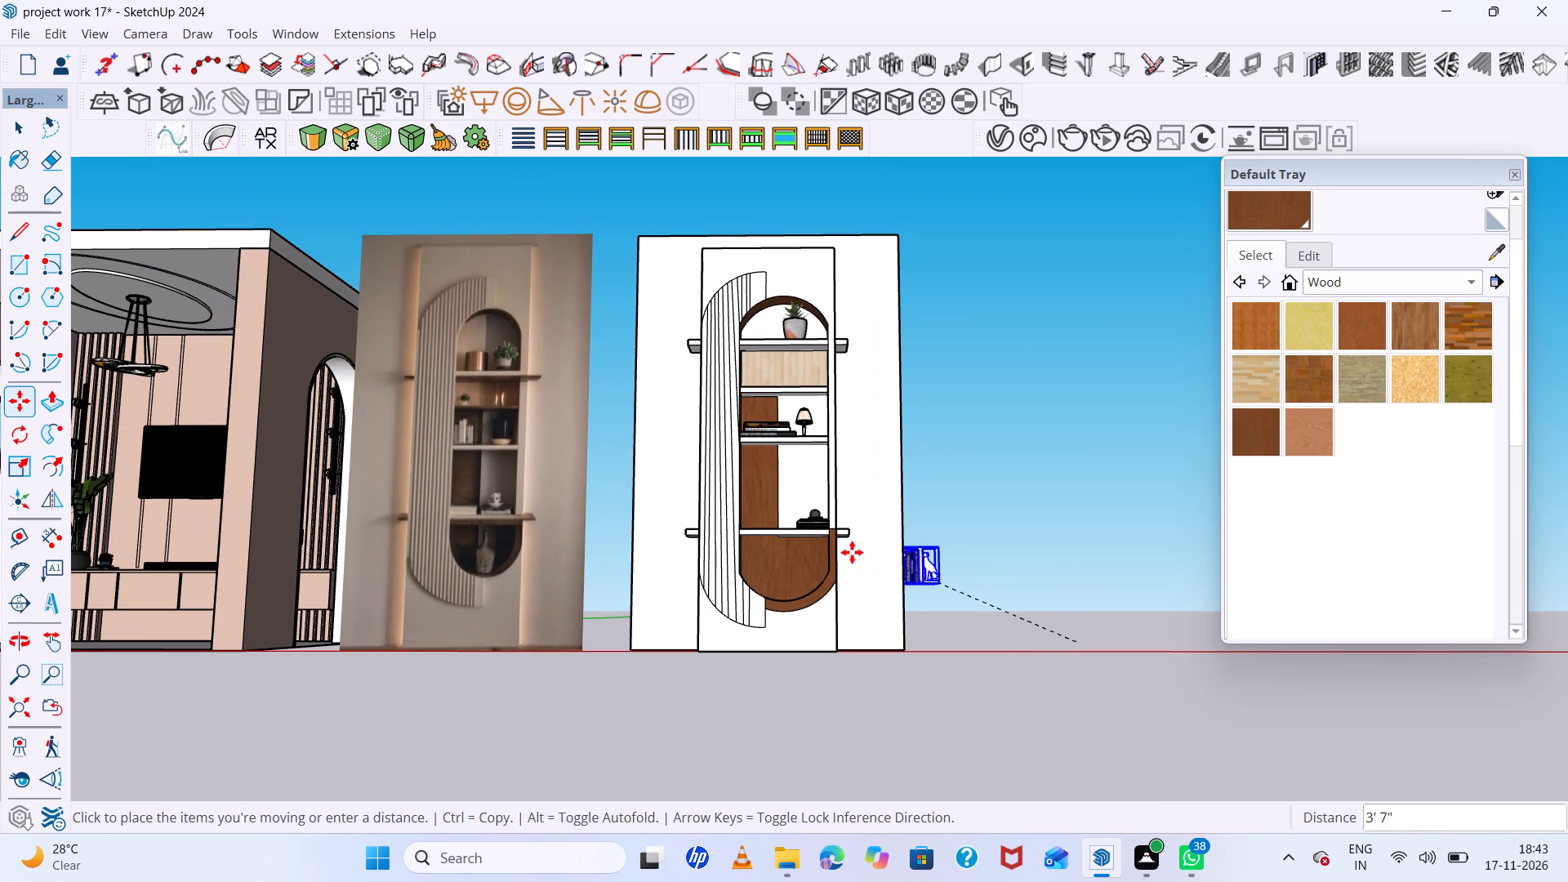
scroll(809, 524, up, 7)
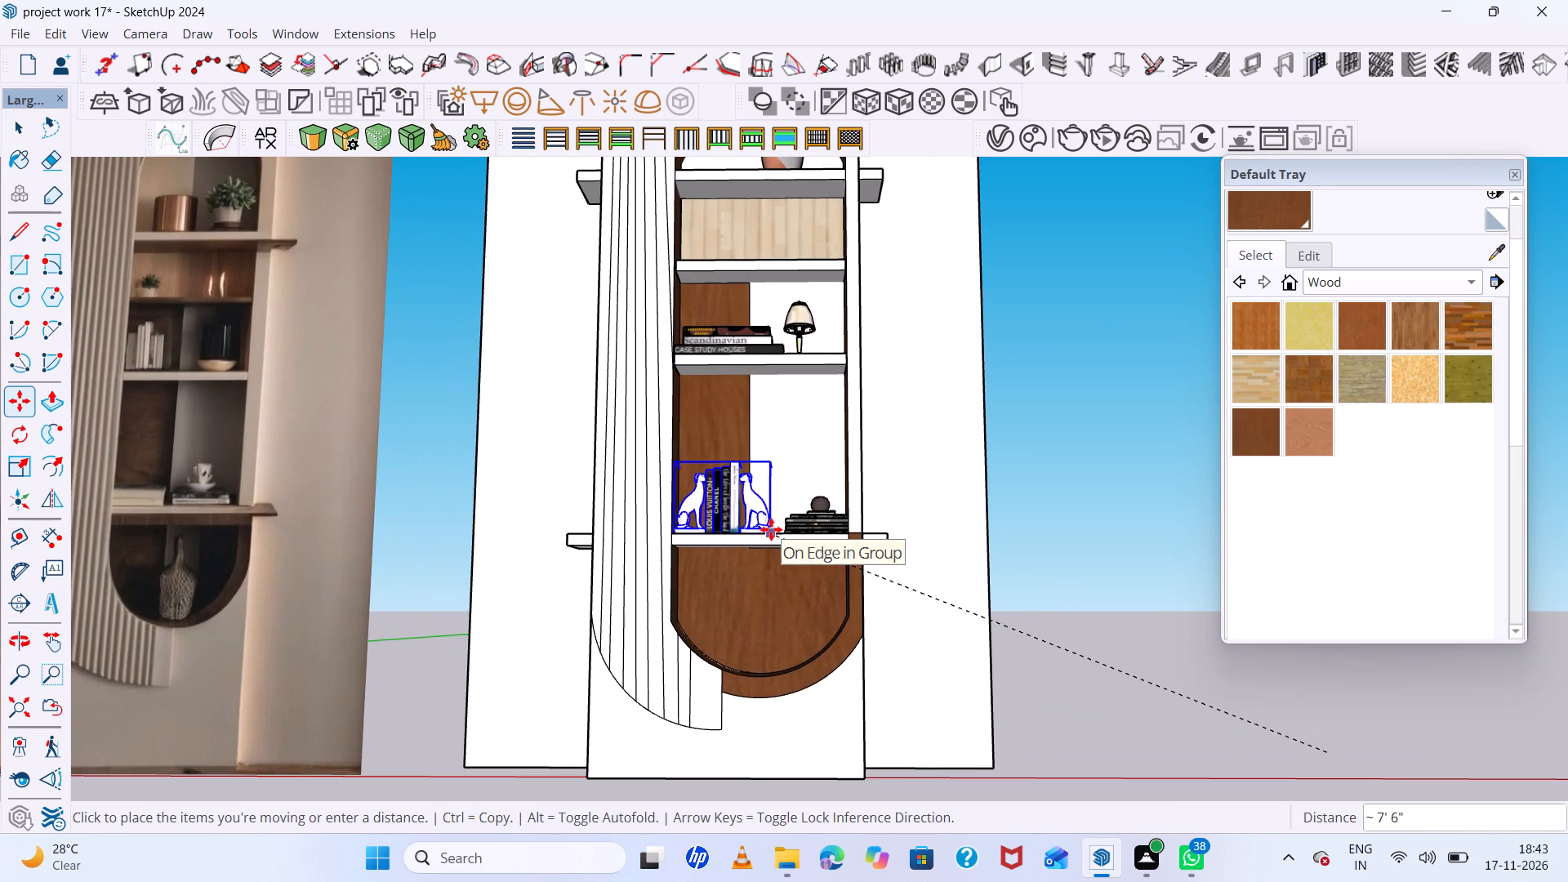
scroll(776, 528, up, 3)
click(776, 528)
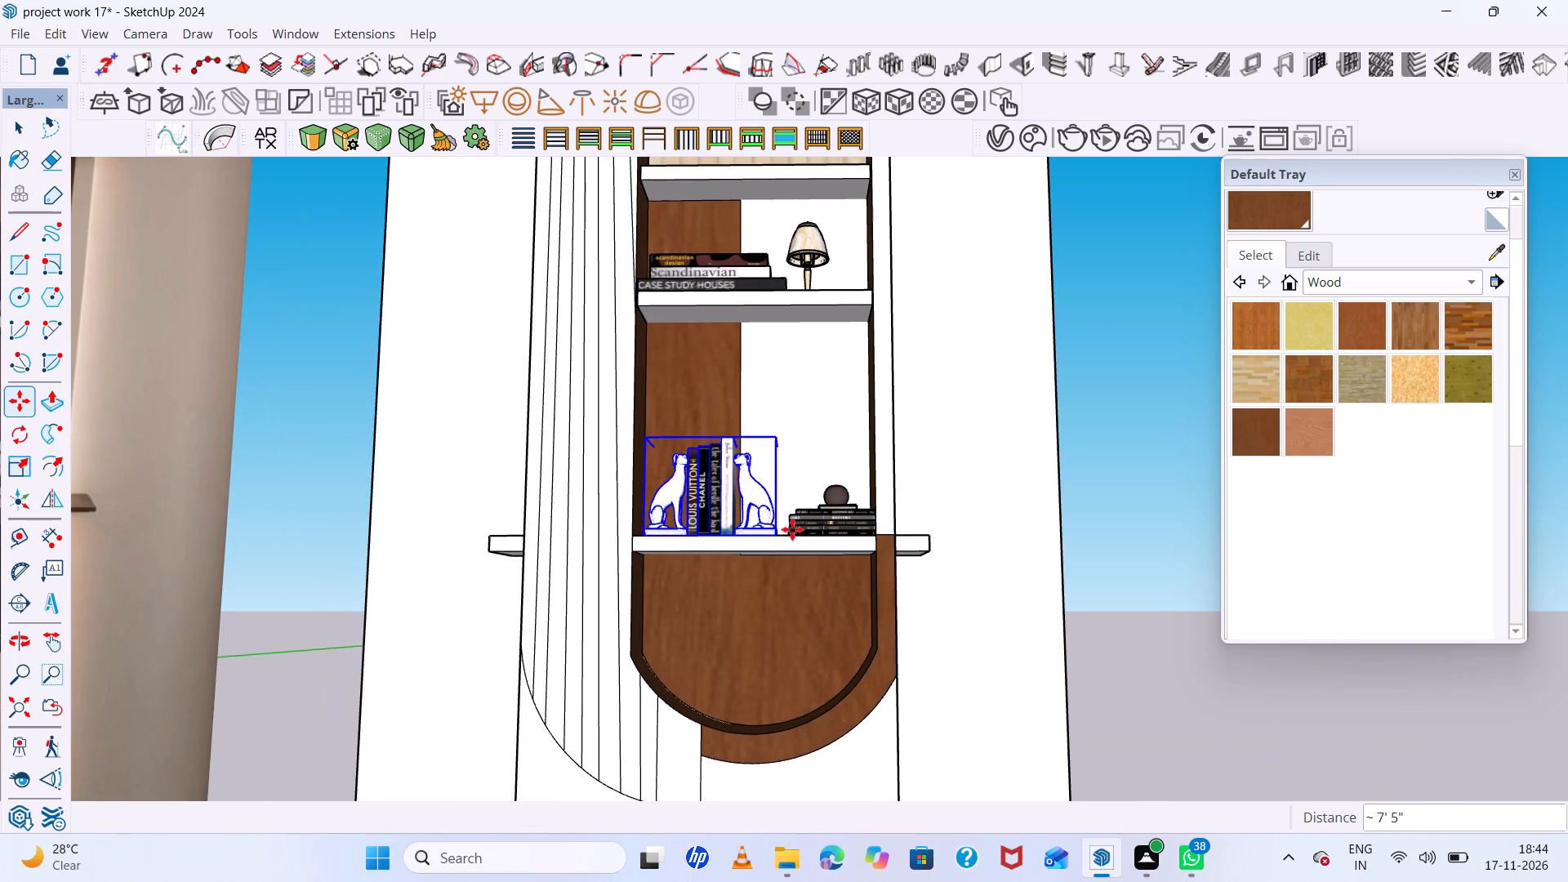
Nudge the dog-bookend book set slightly back on its shelf along the green axis and deselect it.
scroll(870, 546, down, 4)
middle_drag(870, 546, 844, 647)
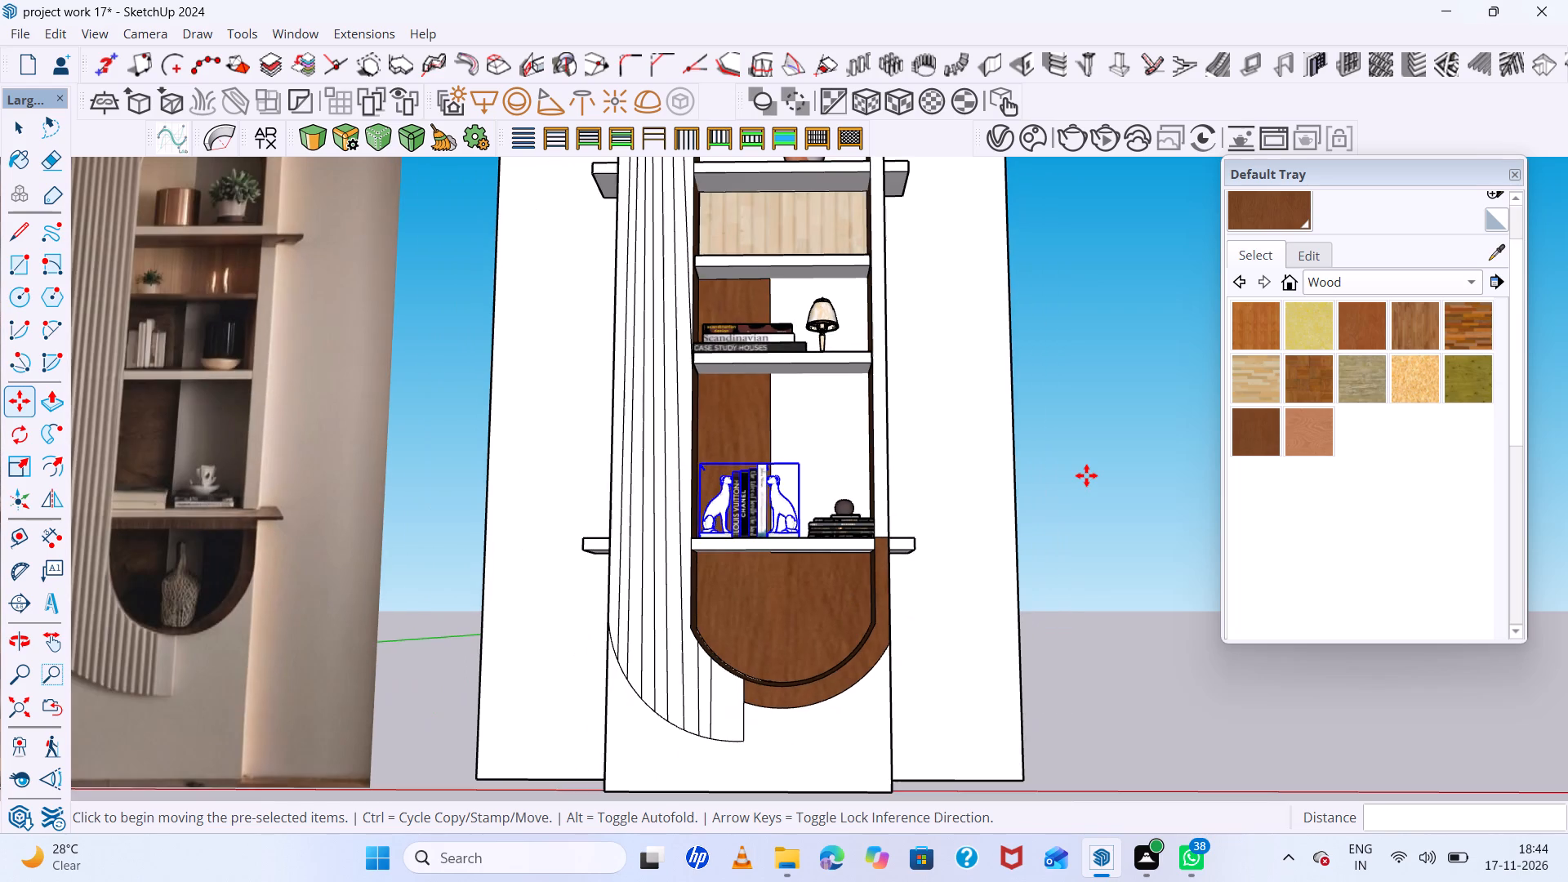
scroll(1086, 474, down, 5)
middle_drag(1086, 475, 1050, 666)
scroll(850, 609, up, 7)
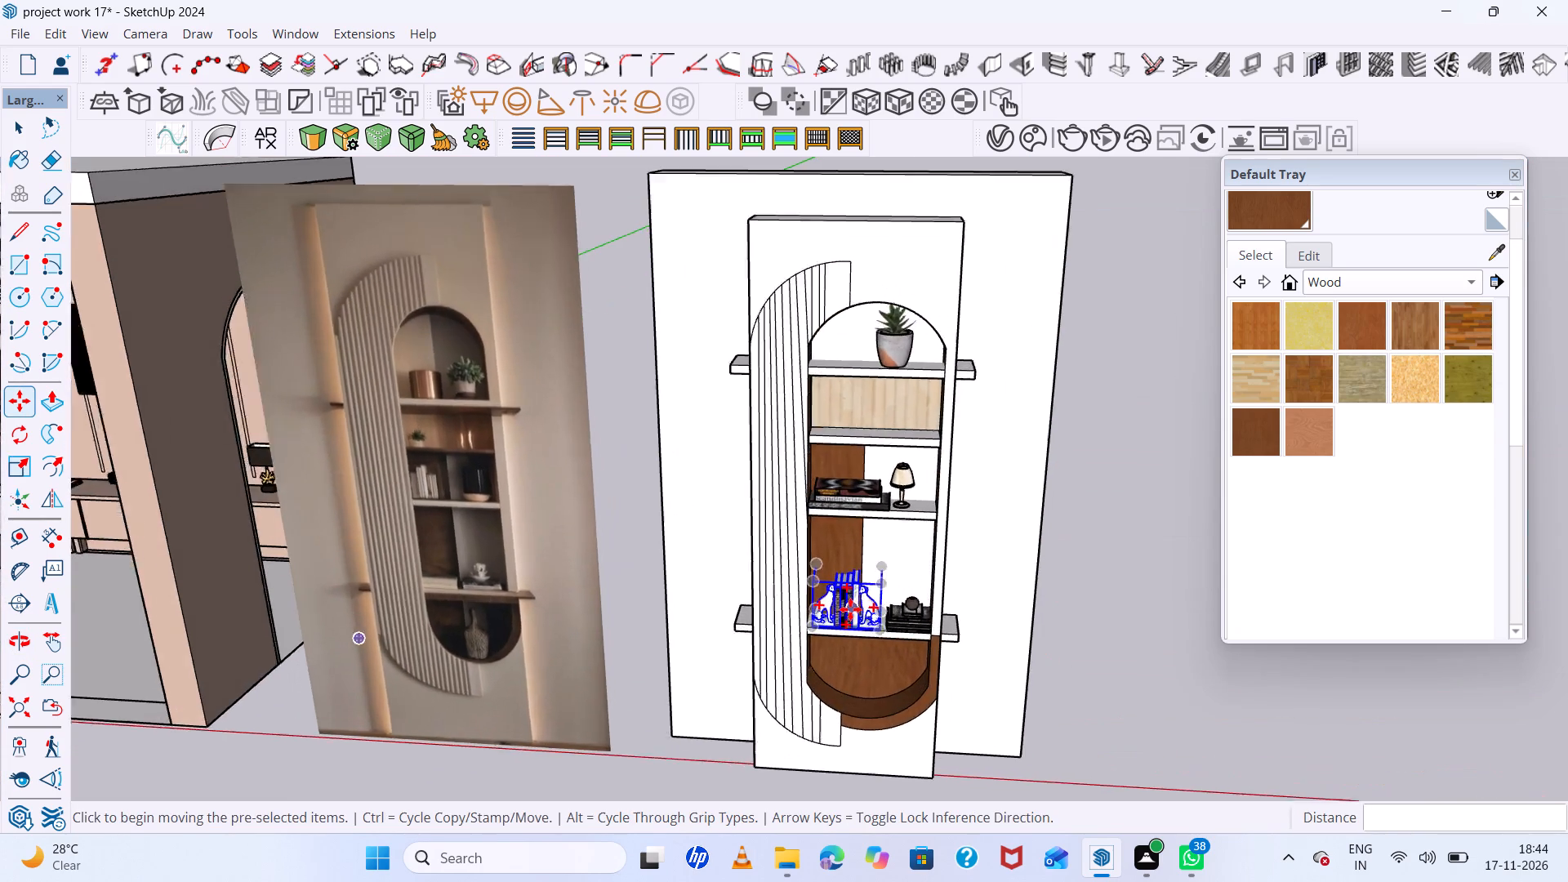
scroll(850, 609, up, 19)
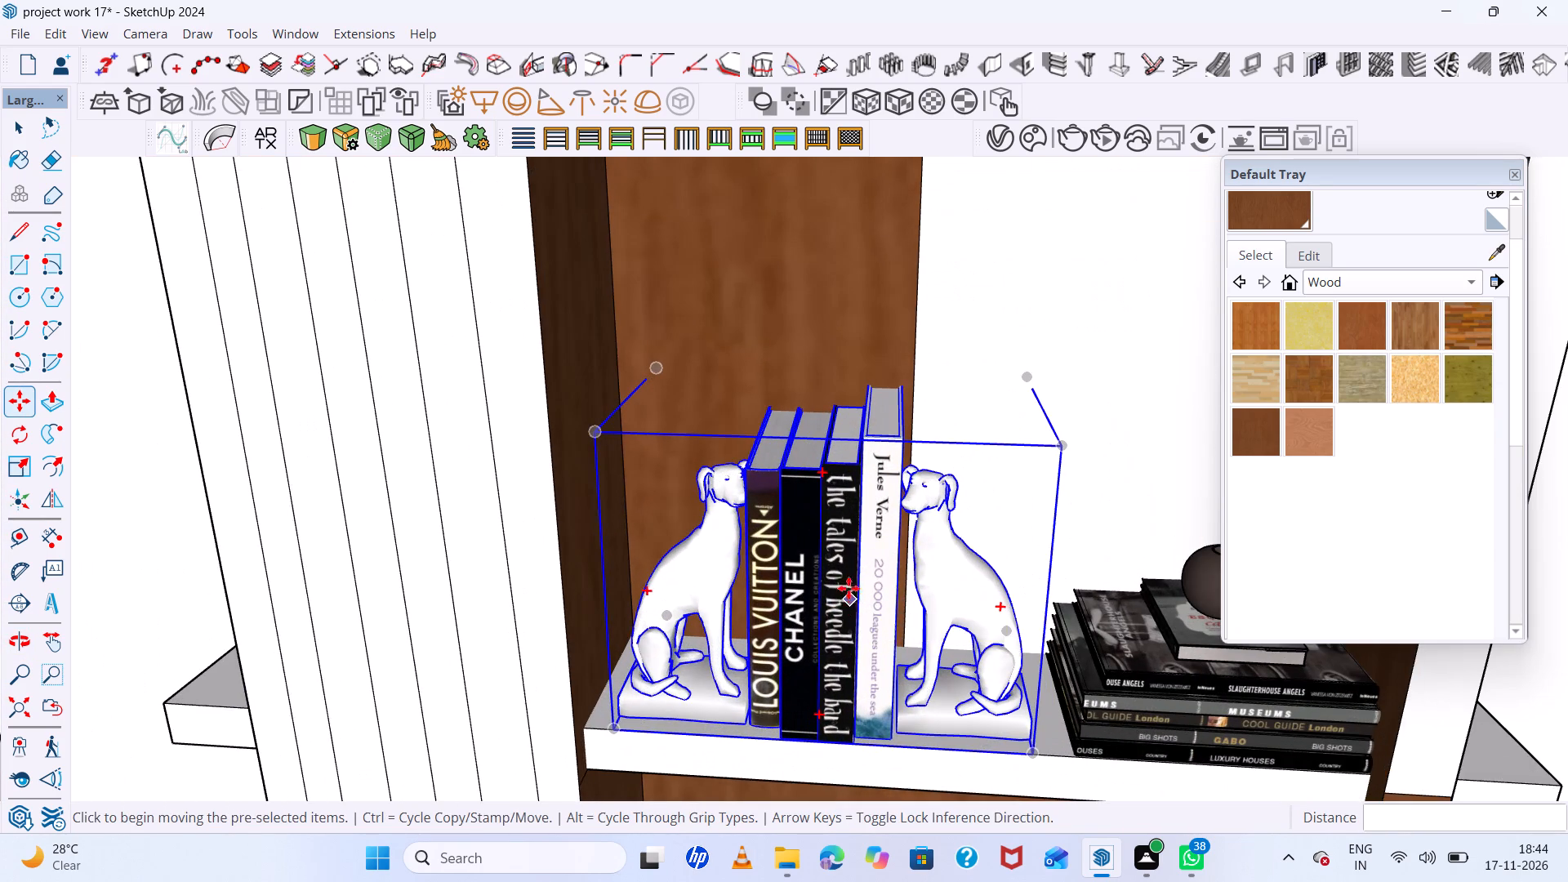
scroll(849, 566, down, 5)
middle_drag(844, 564, 857, 501)
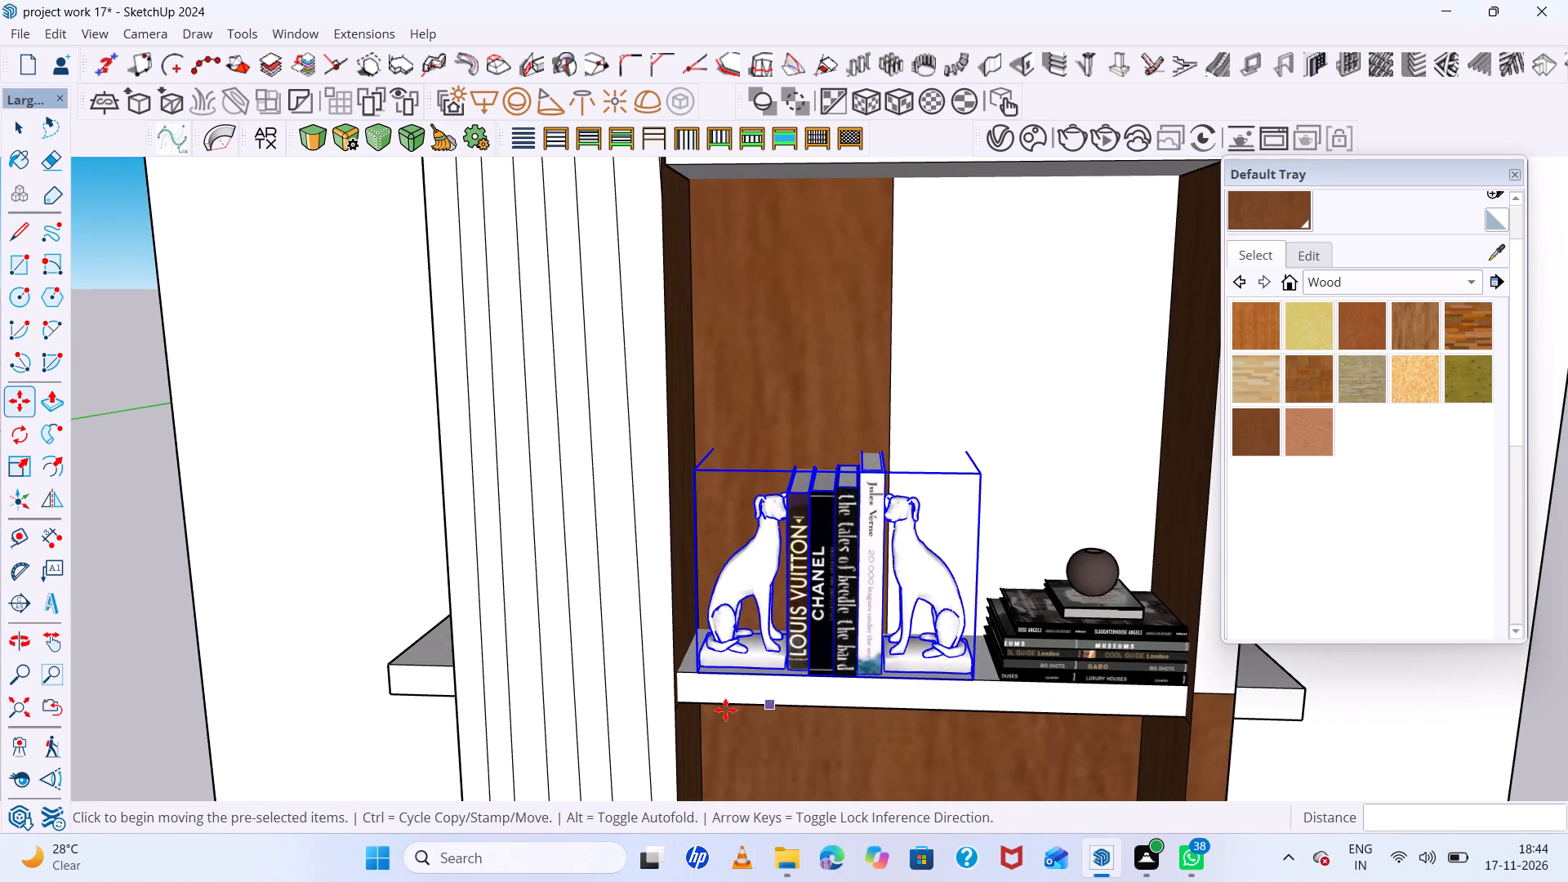
scroll(711, 644, up, 16)
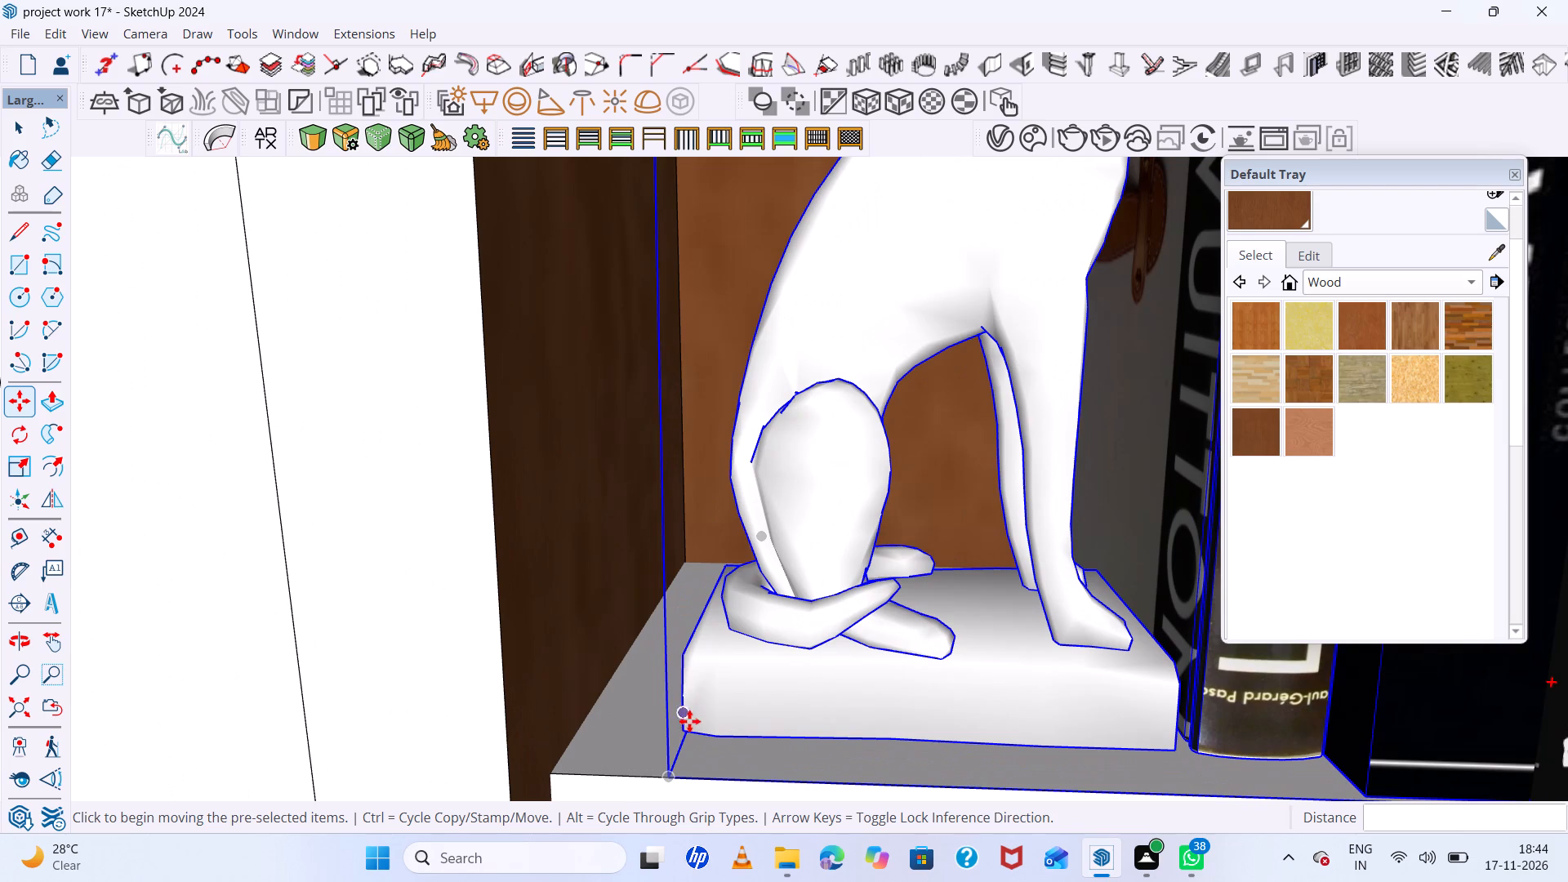
click(684, 731)
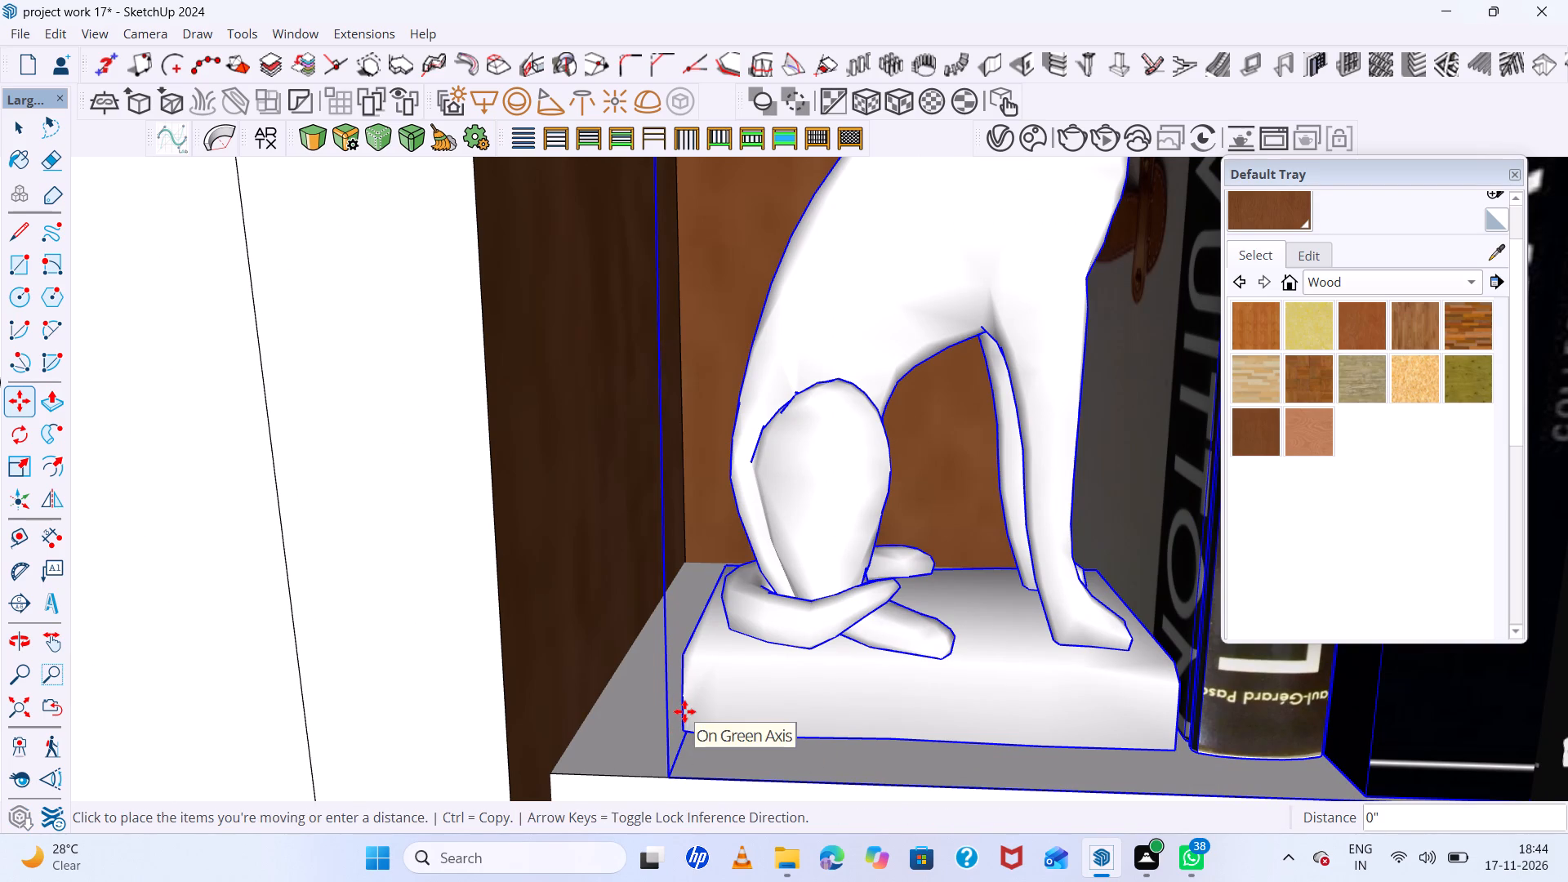
click(684, 711)
scroll(683, 701, down, 13)
scroll(679, 675, down, 9)
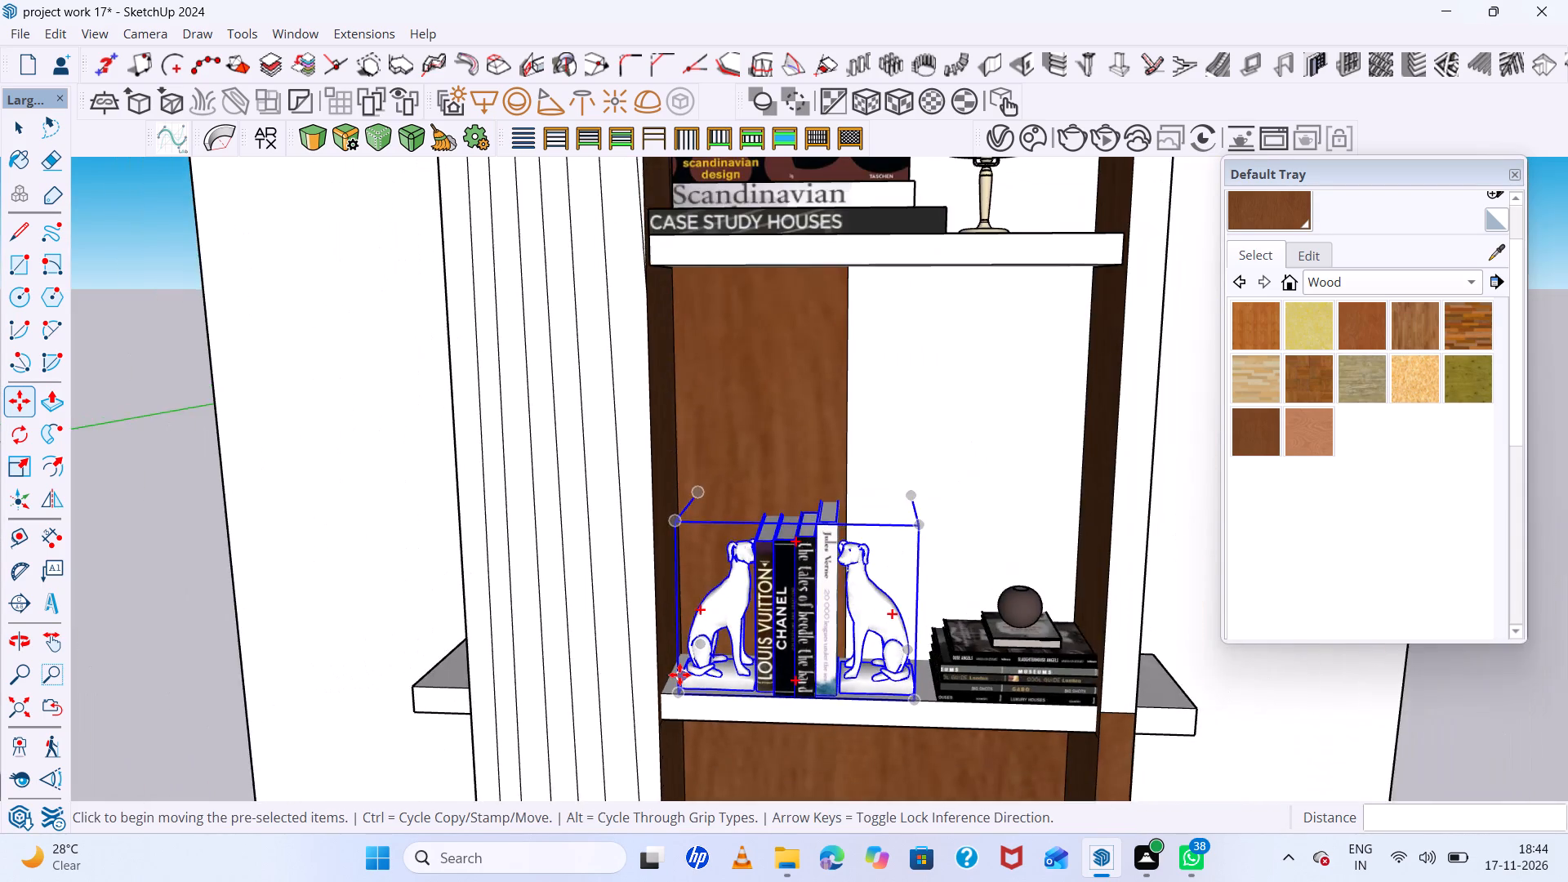
scroll(680, 671, down, 15)
middle_drag(704, 675, 743, 615)
key(space)
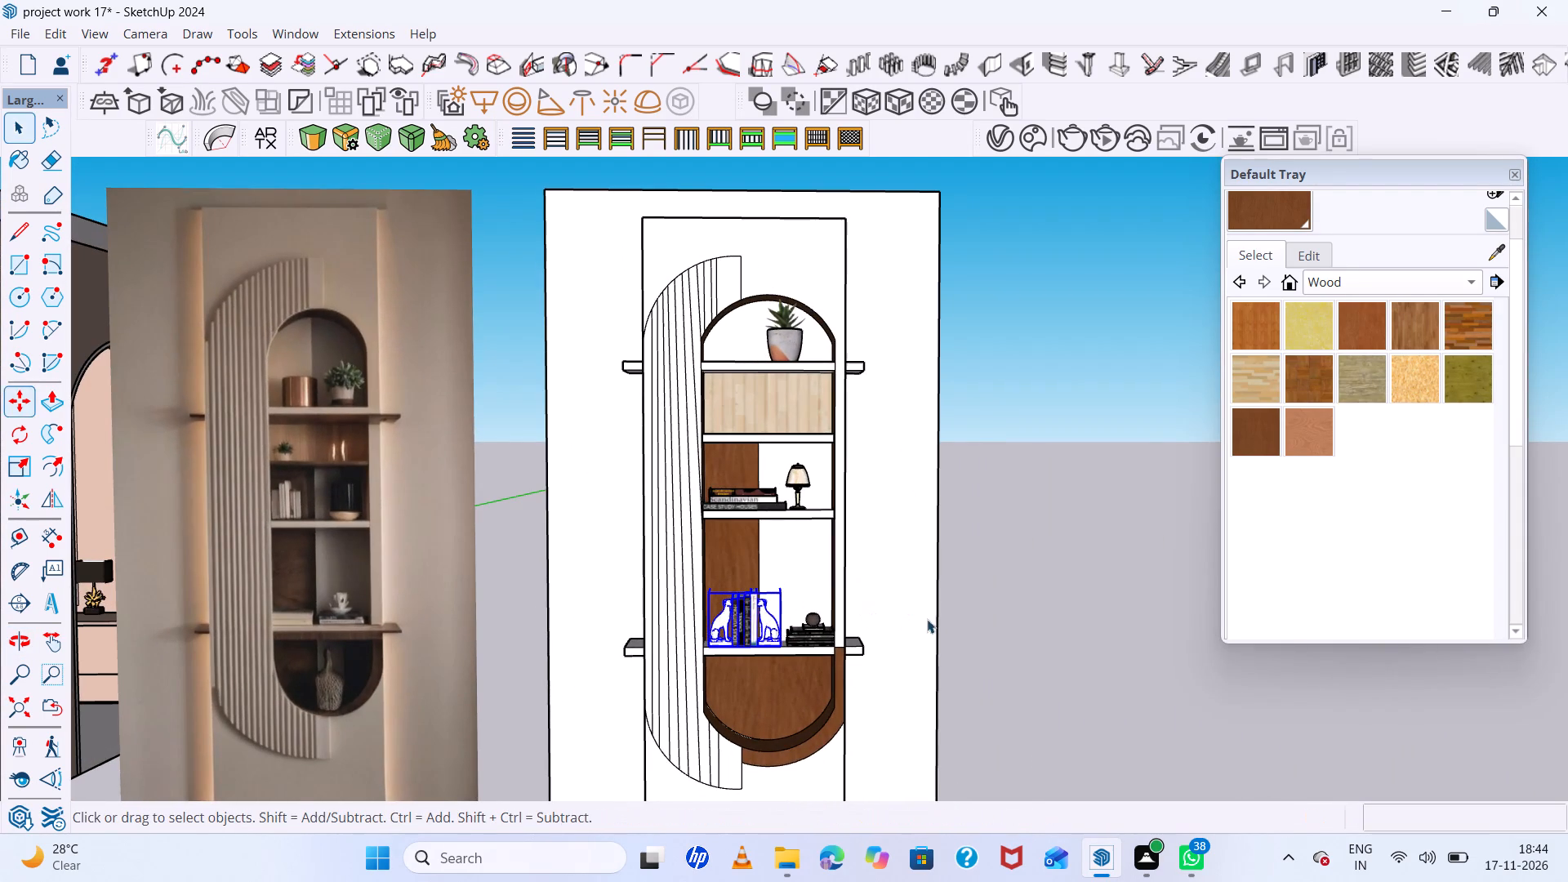
click(1053, 639)
Inspect the bookend set's placement from several angles and compare the niche shelves with the reference photo.
scroll(783, 659, up, 13)
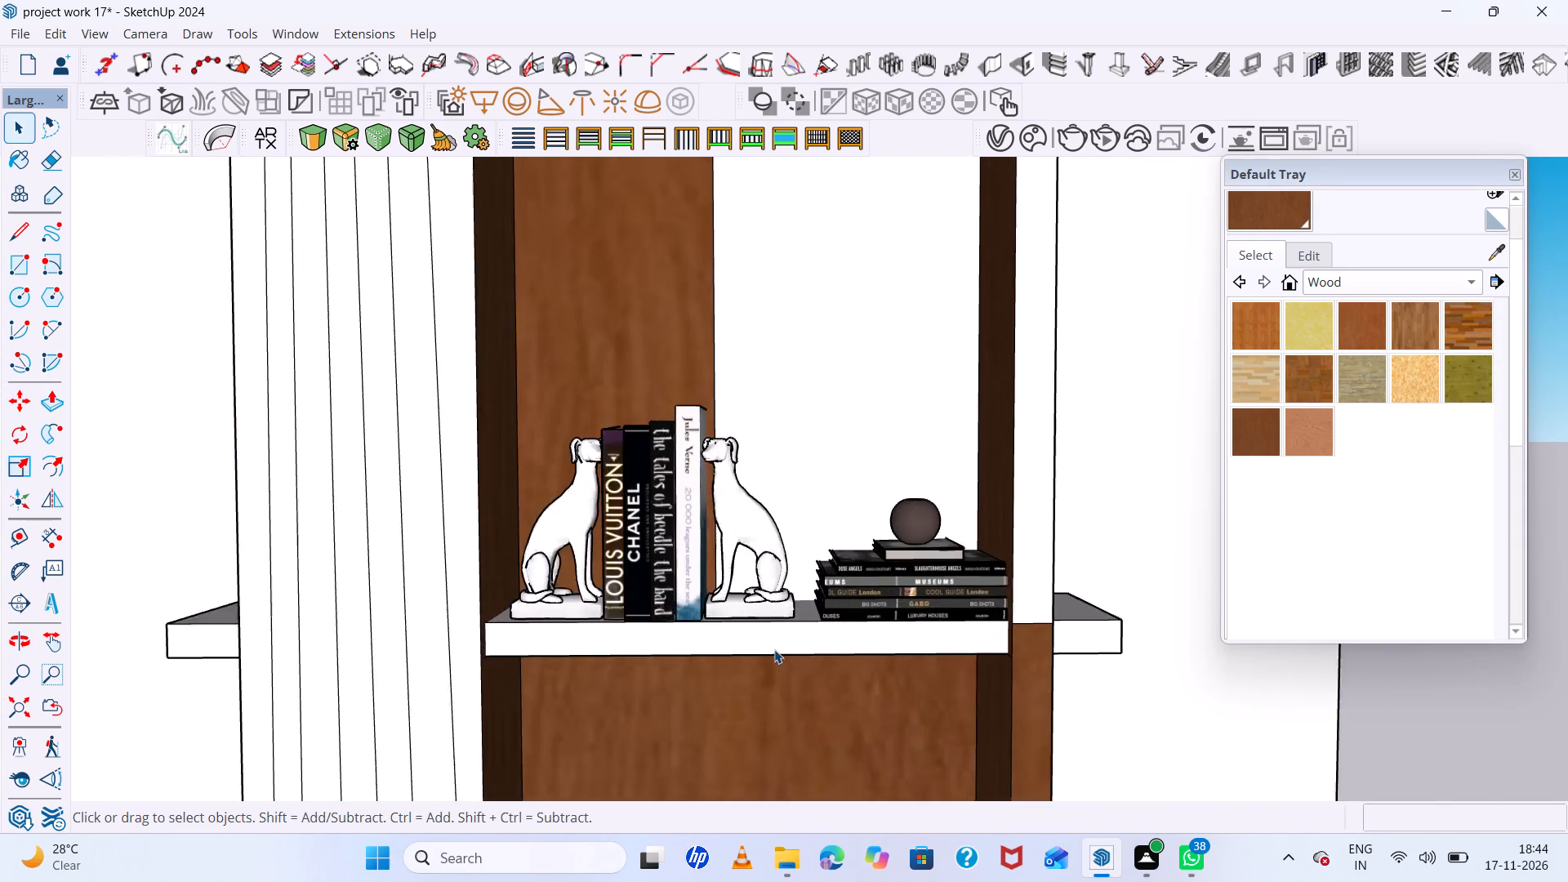
scroll(774, 649, up, 3)
scroll(773, 648, down, 8)
middle_drag(773, 647, 1211, 501)
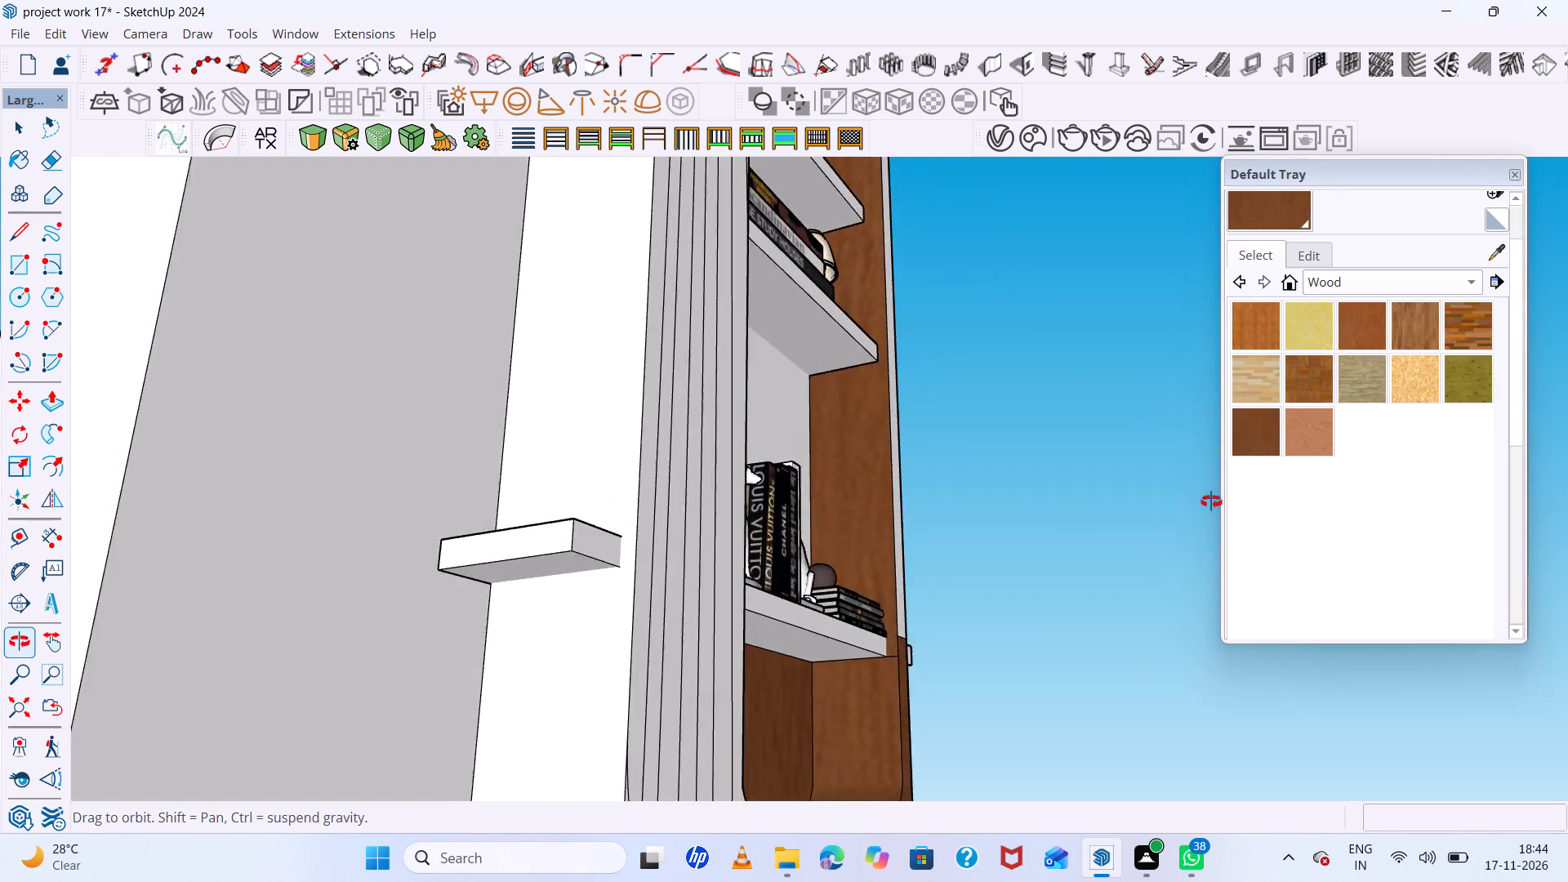
middle_drag(1211, 501, 650, 498)
scroll(650, 500, down, 14)
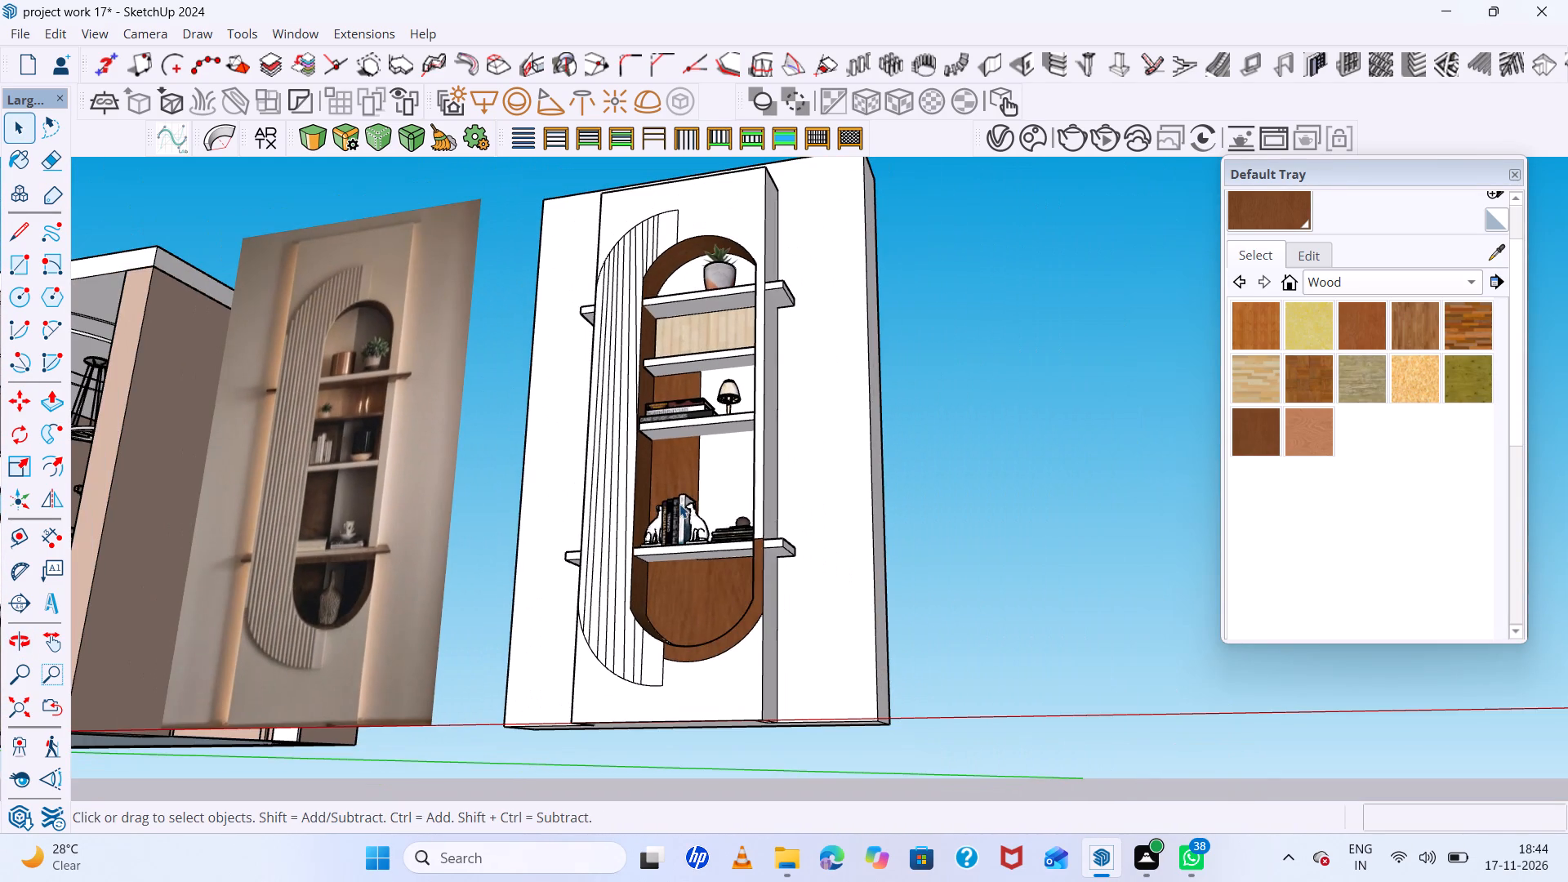
scroll(233, 405, up, 7)
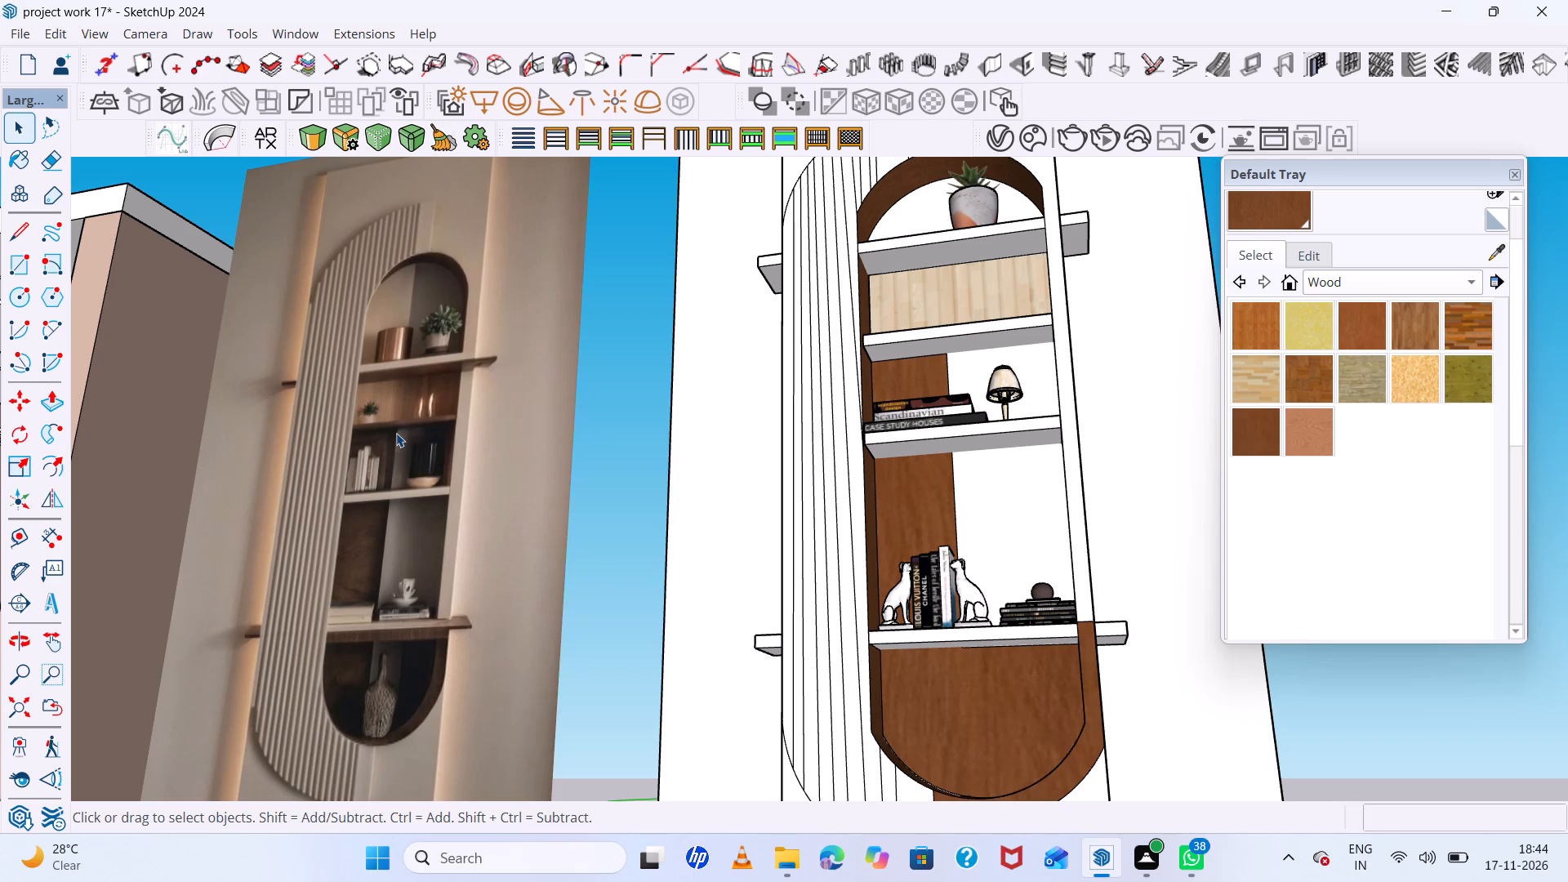
Reopen 3D Warehouse for more shelf decor.
click(297, 38)
click(383, 240)
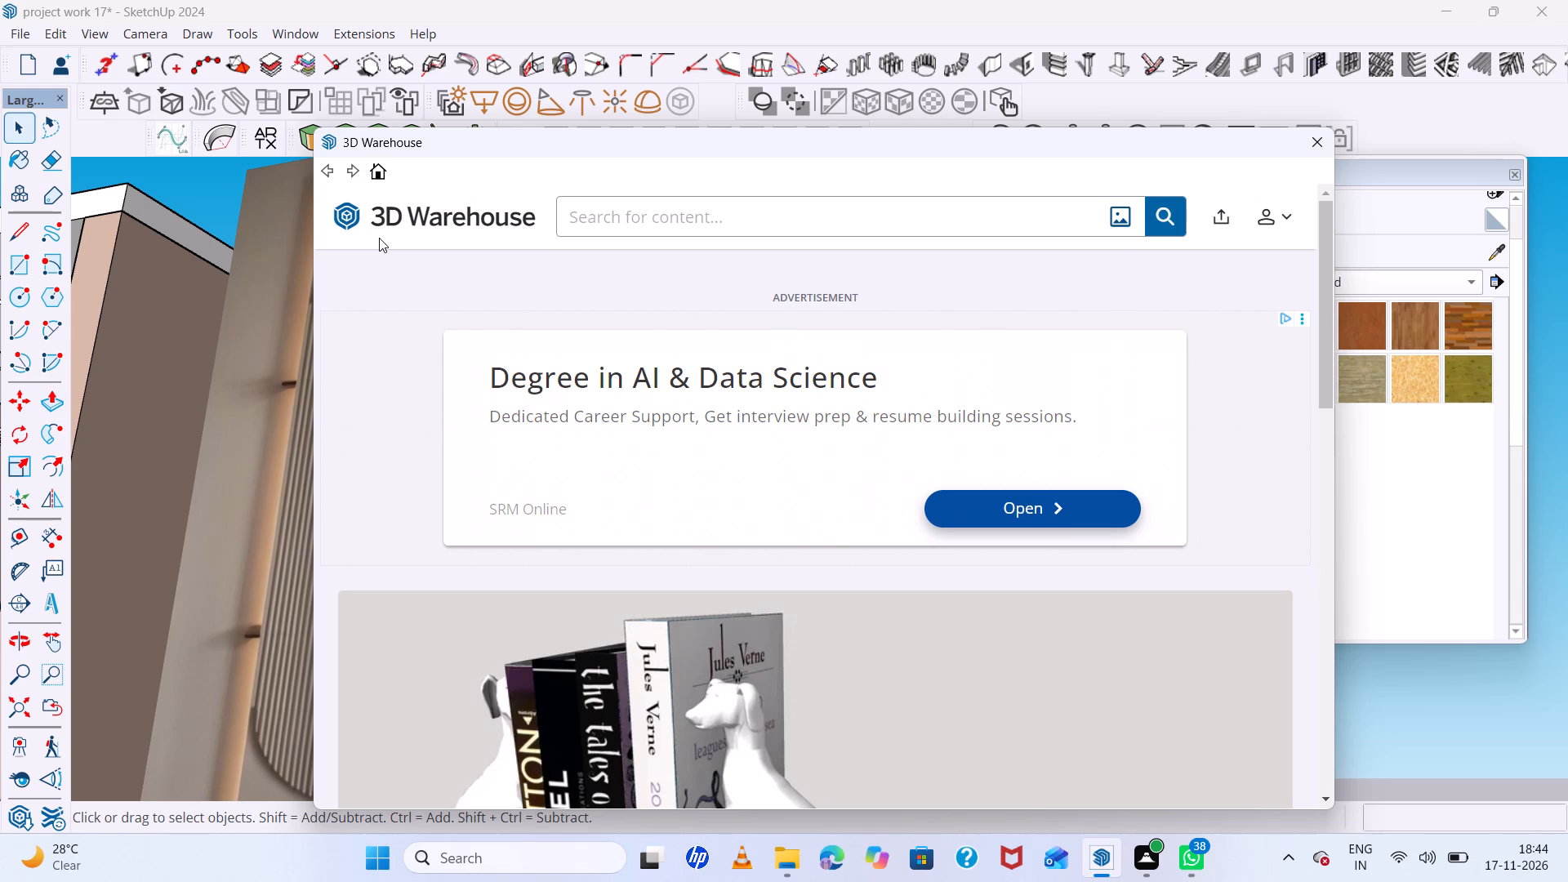
Search 3D Warehouse for "pot plants".
text(po)
click(605, 206)
text(pot)
key(space)
text(plam)
key(BackSpace)
text(nts')
key(BackSpace)
key(Return)
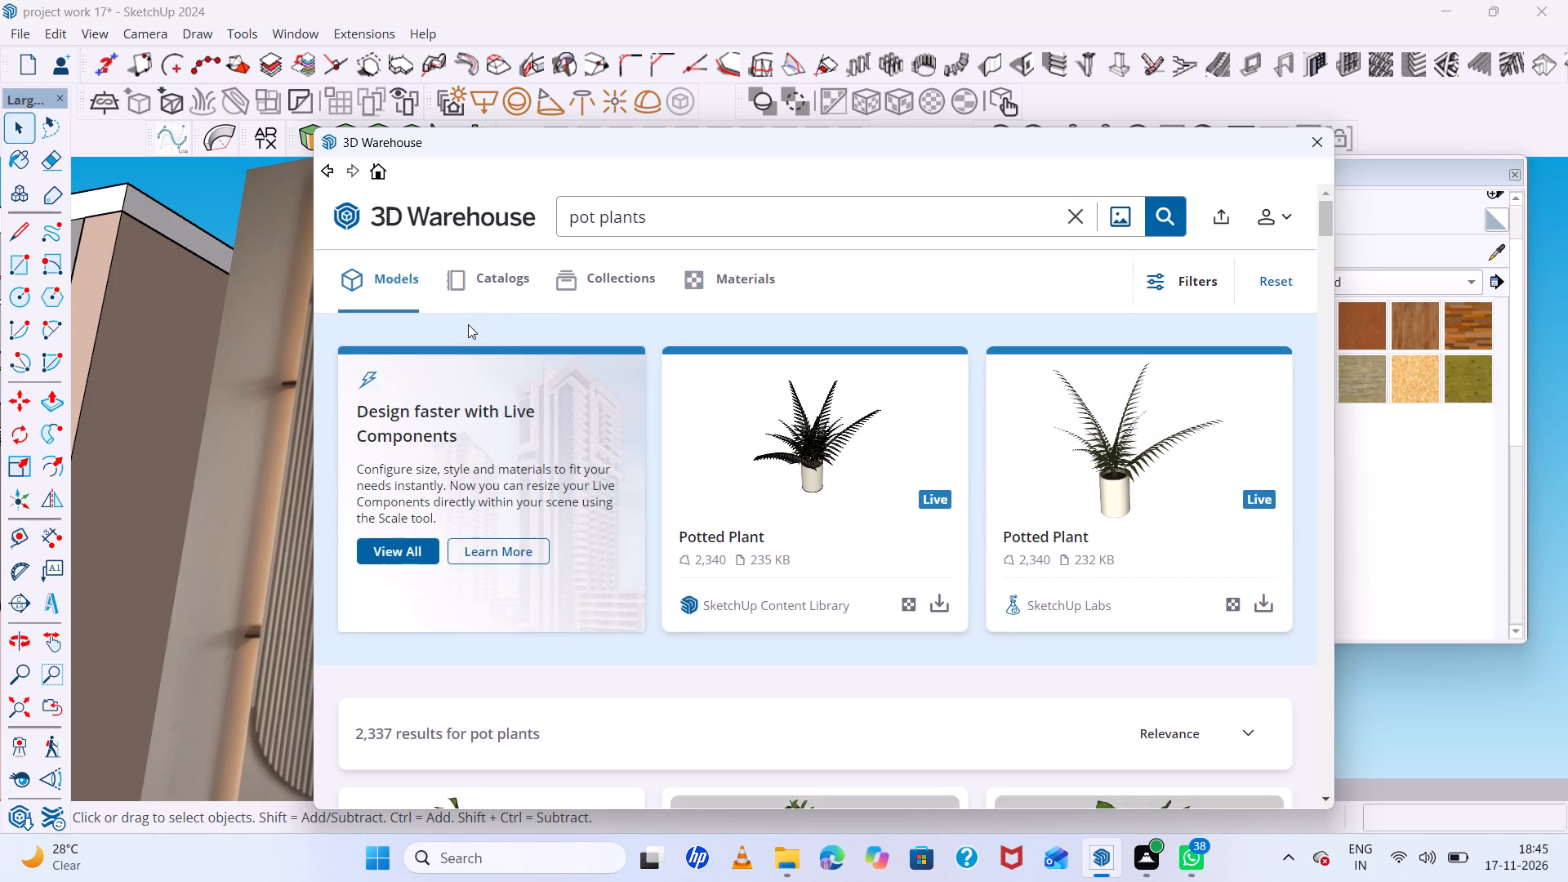
Find the "Plantes - Pot" palm in a round white pot among the results and load it directly into the model.
scroll(740, 498, down, 10)
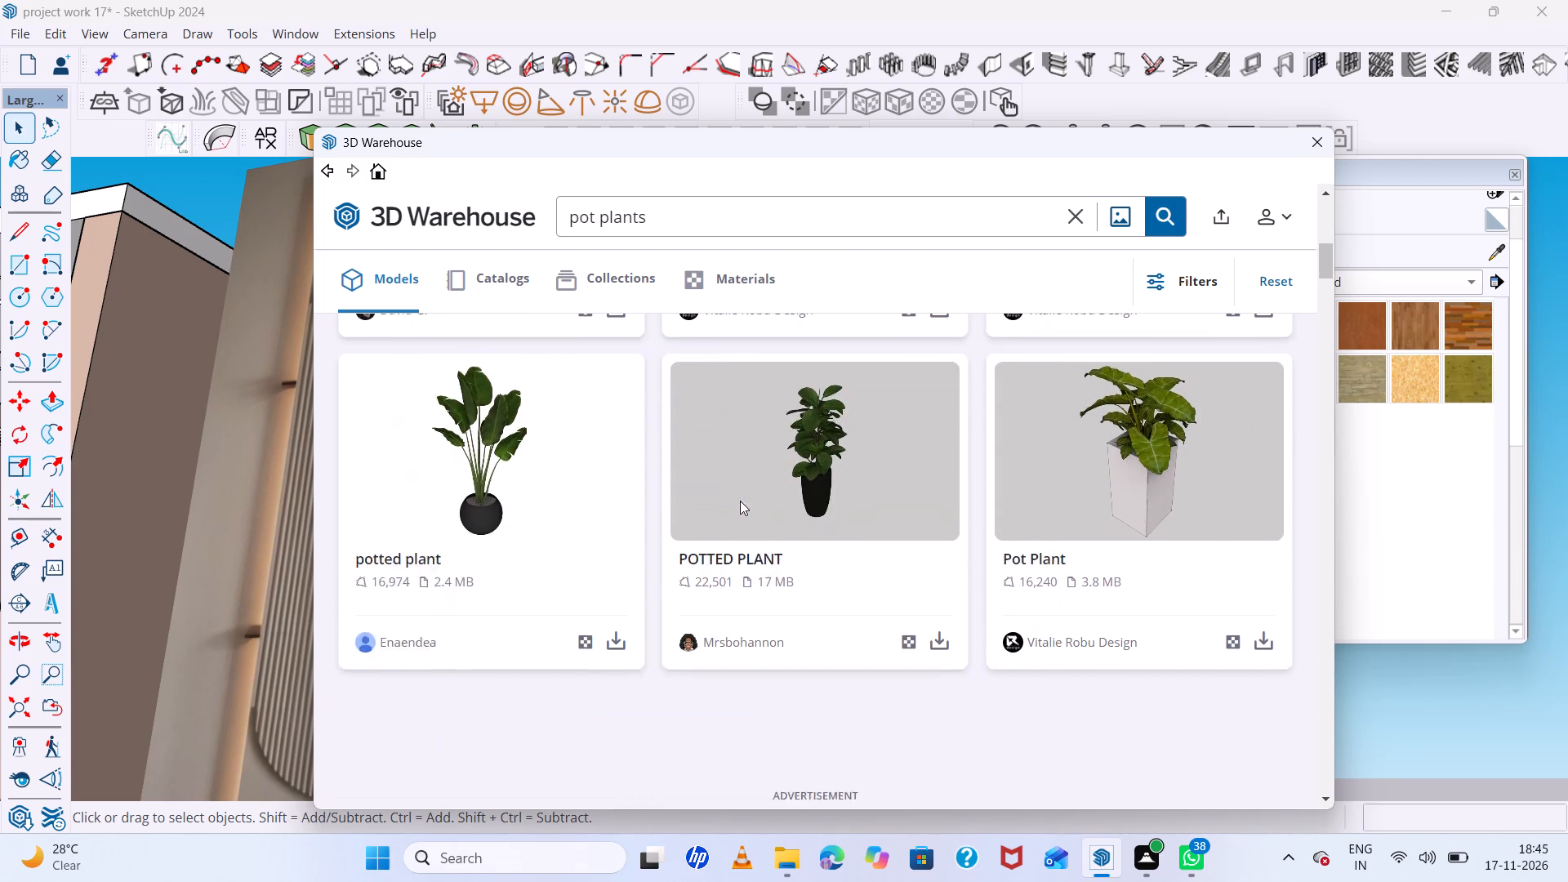
scroll(740, 501, down, 14)
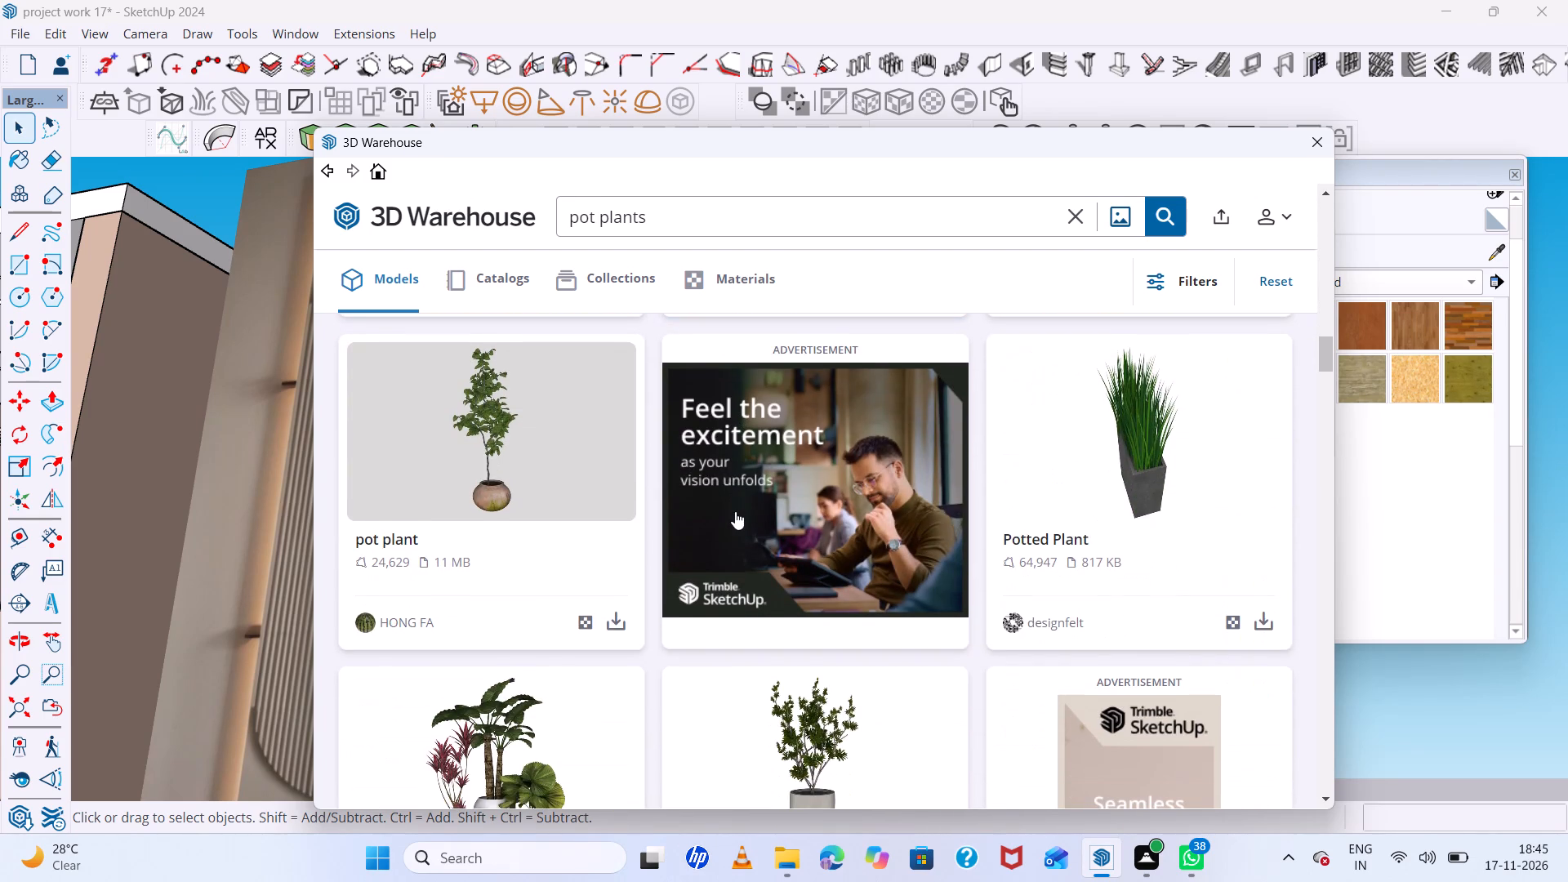
scroll(735, 511, down, 11)
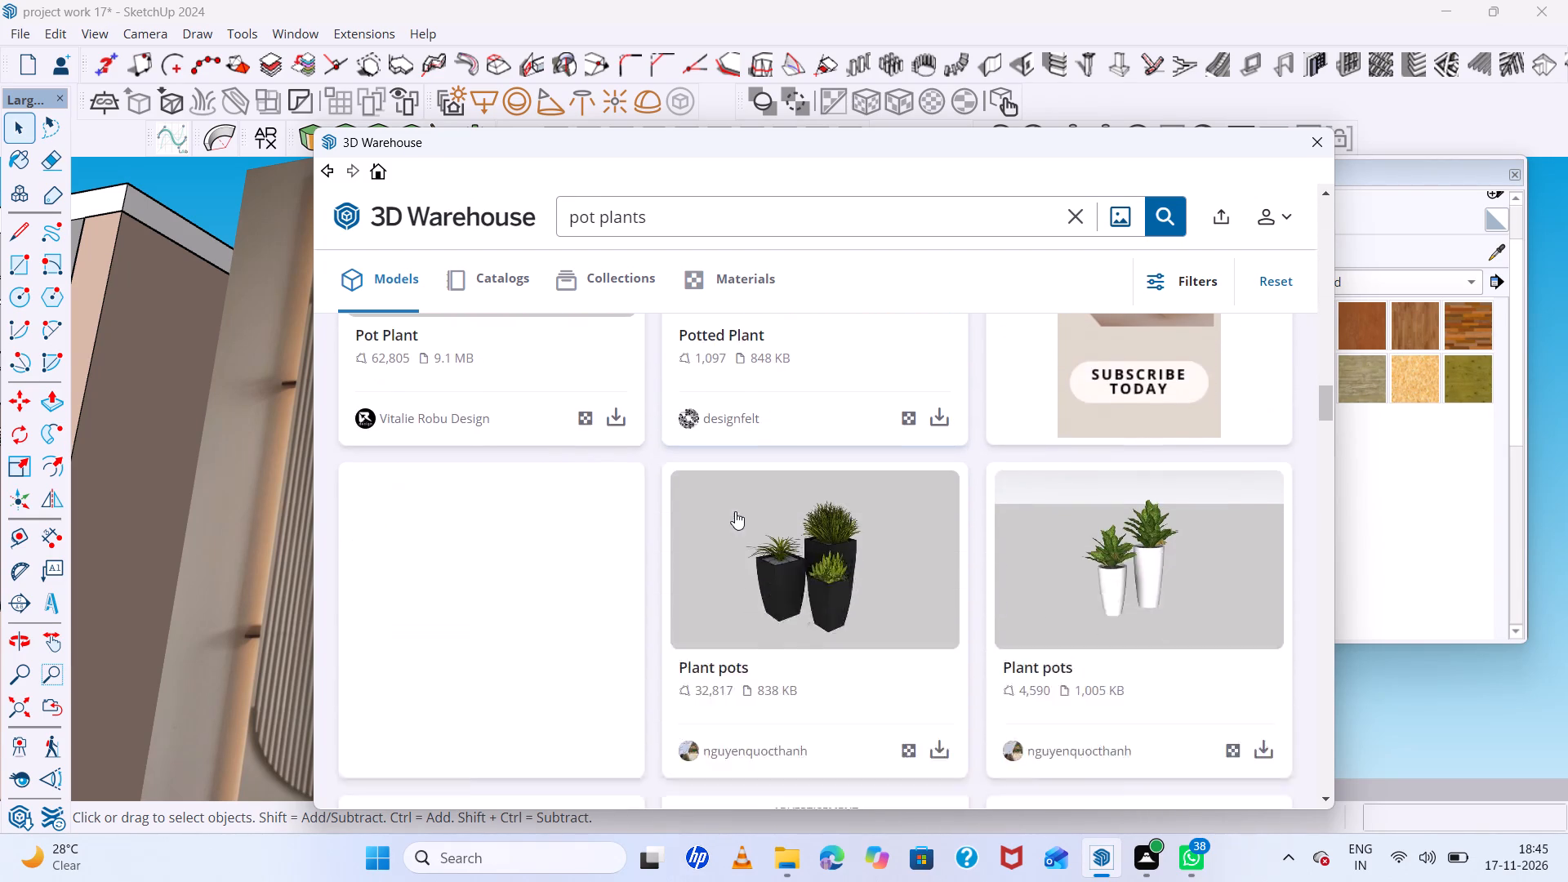
scroll(735, 511, down, 2)
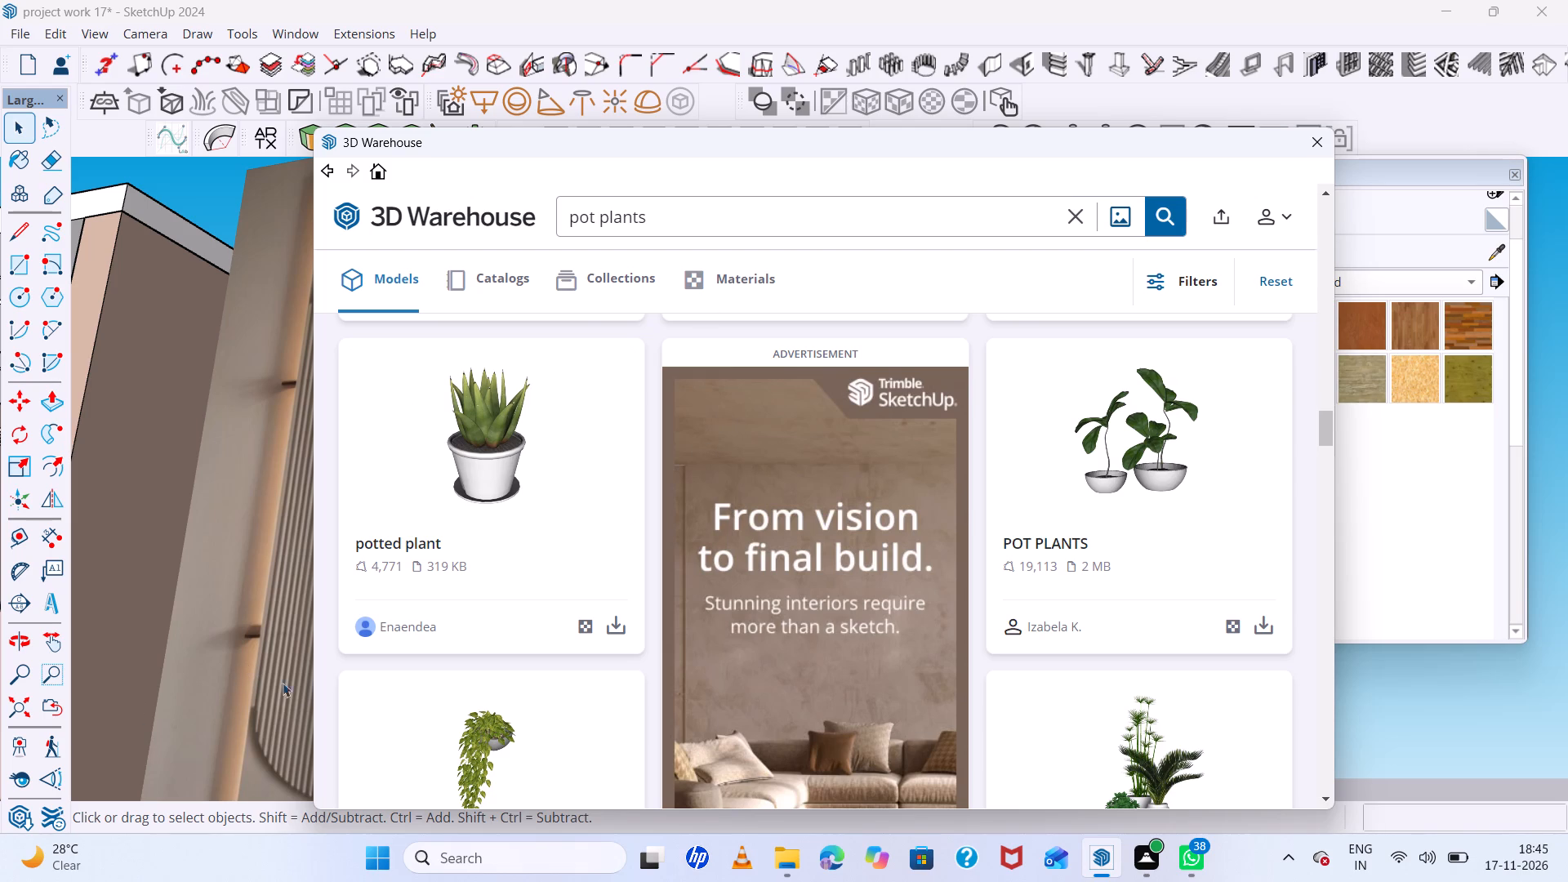
scroll(815, 649, down, 5)
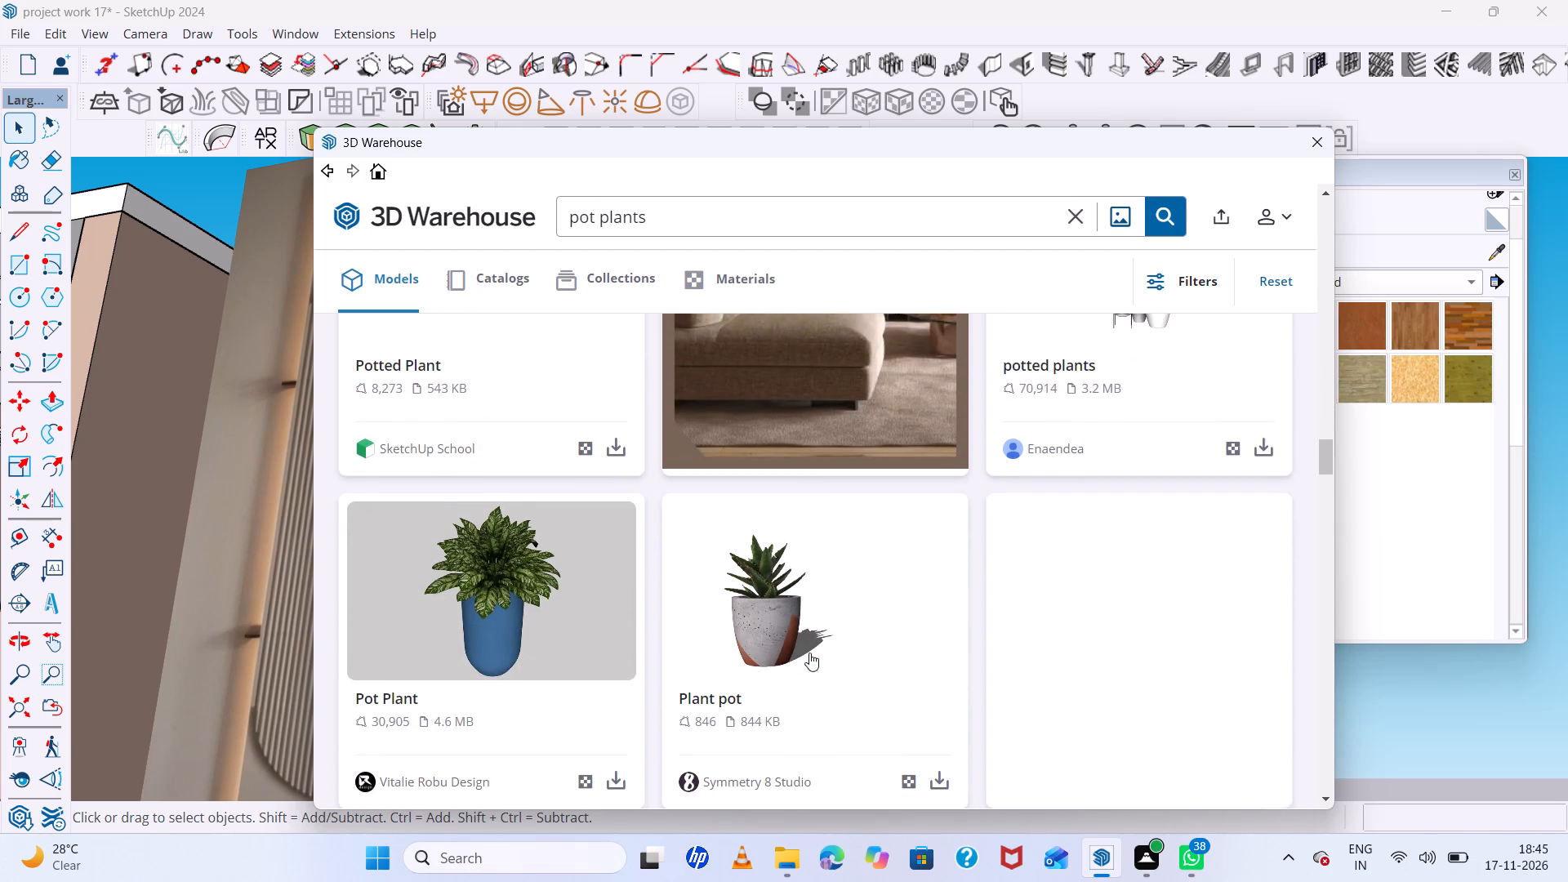
scroll(809, 653, down, 11)
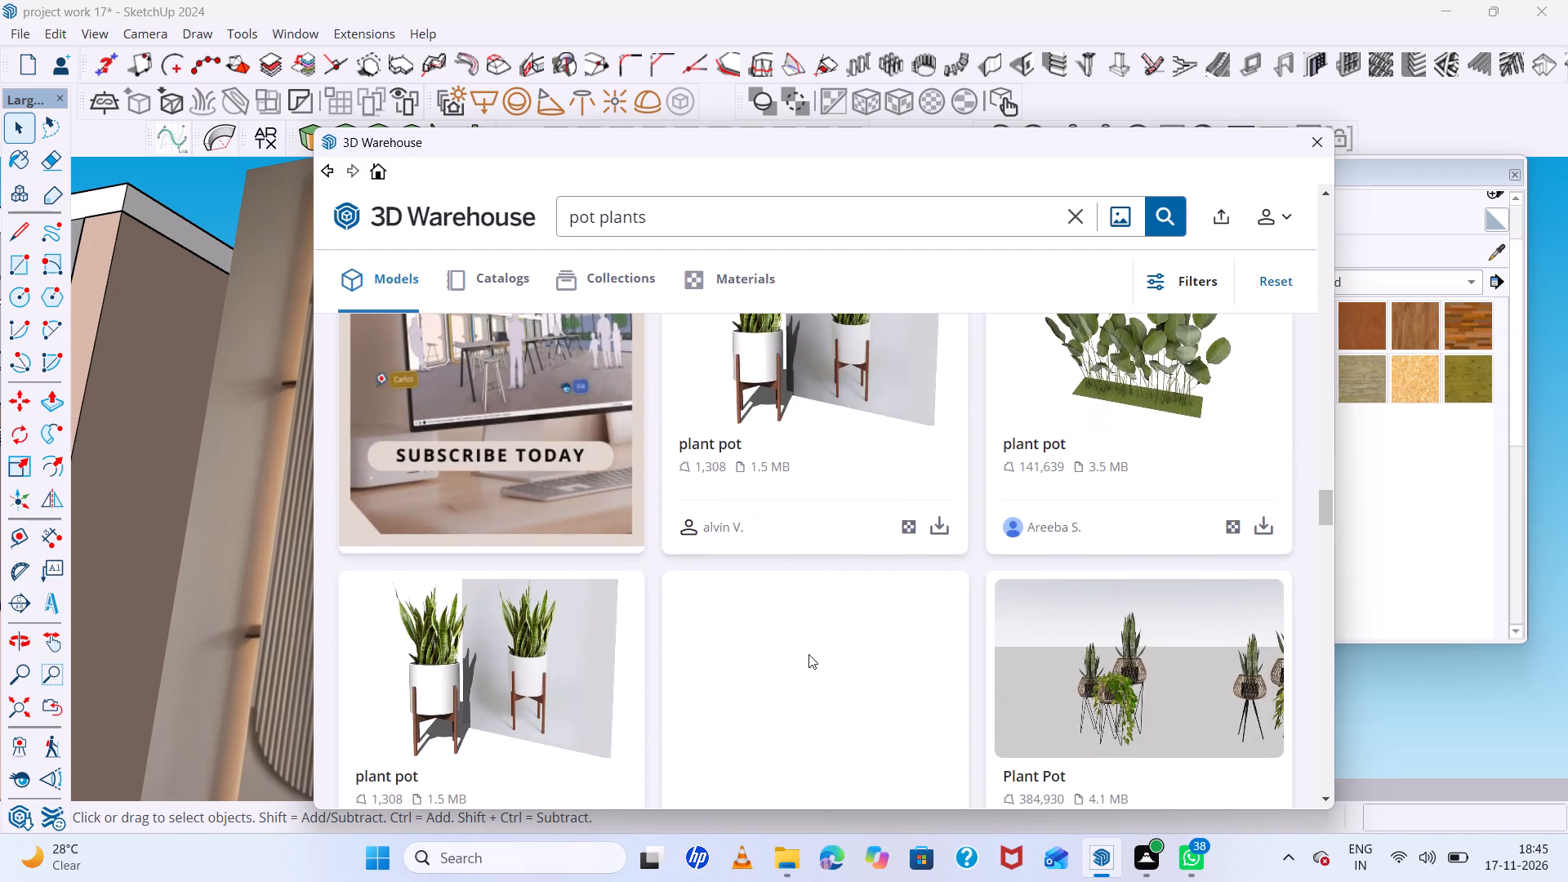
scroll(808, 654, down, 6)
scroll(808, 654, up, 4)
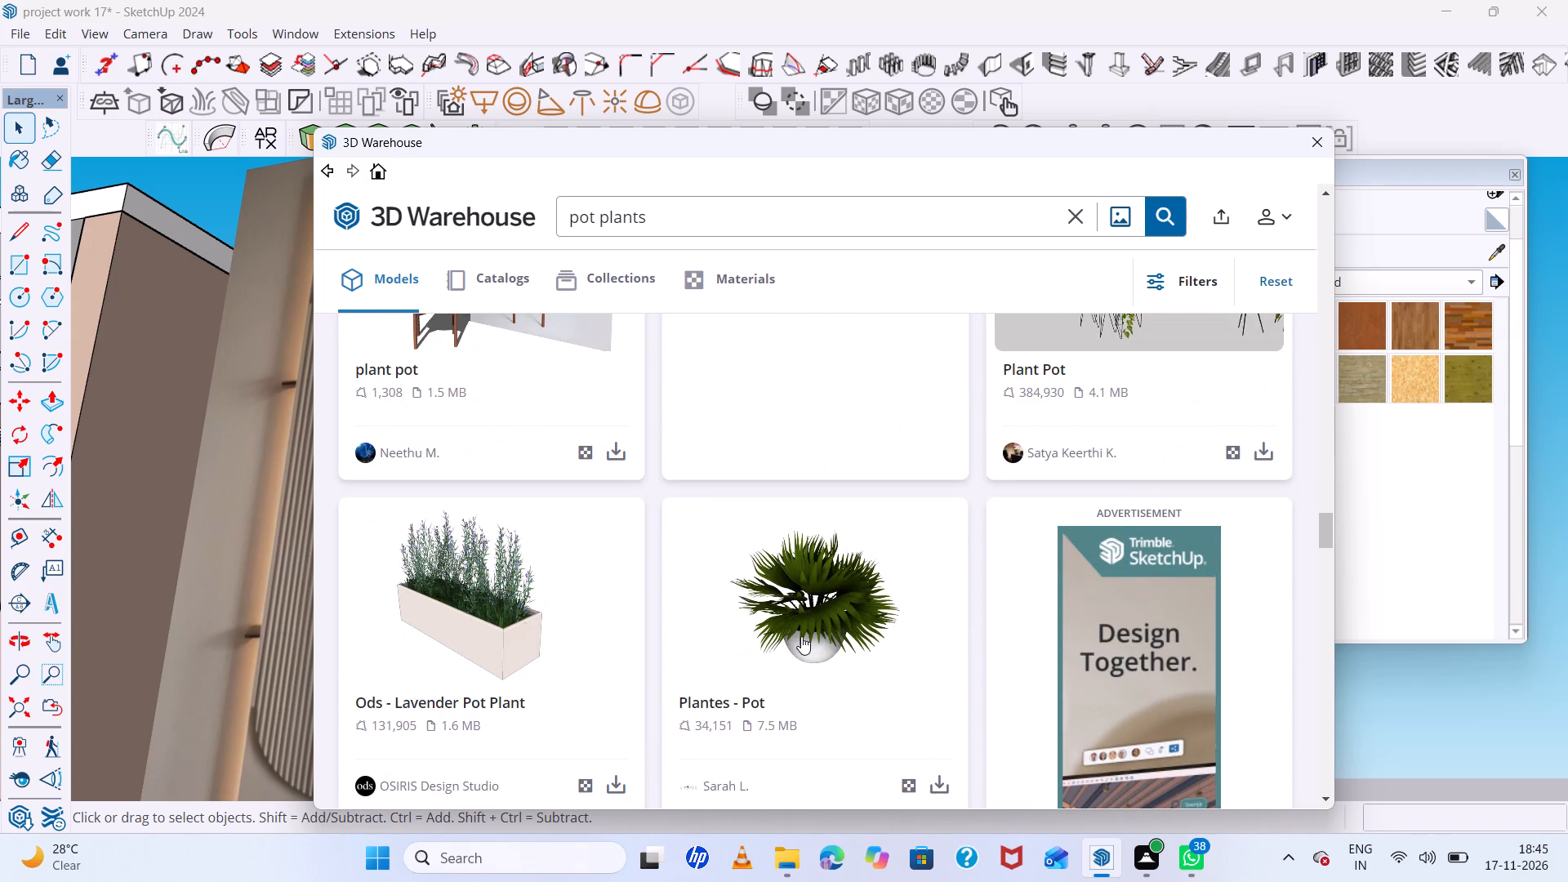
click(801, 636)
scroll(1074, 621, down, 6)
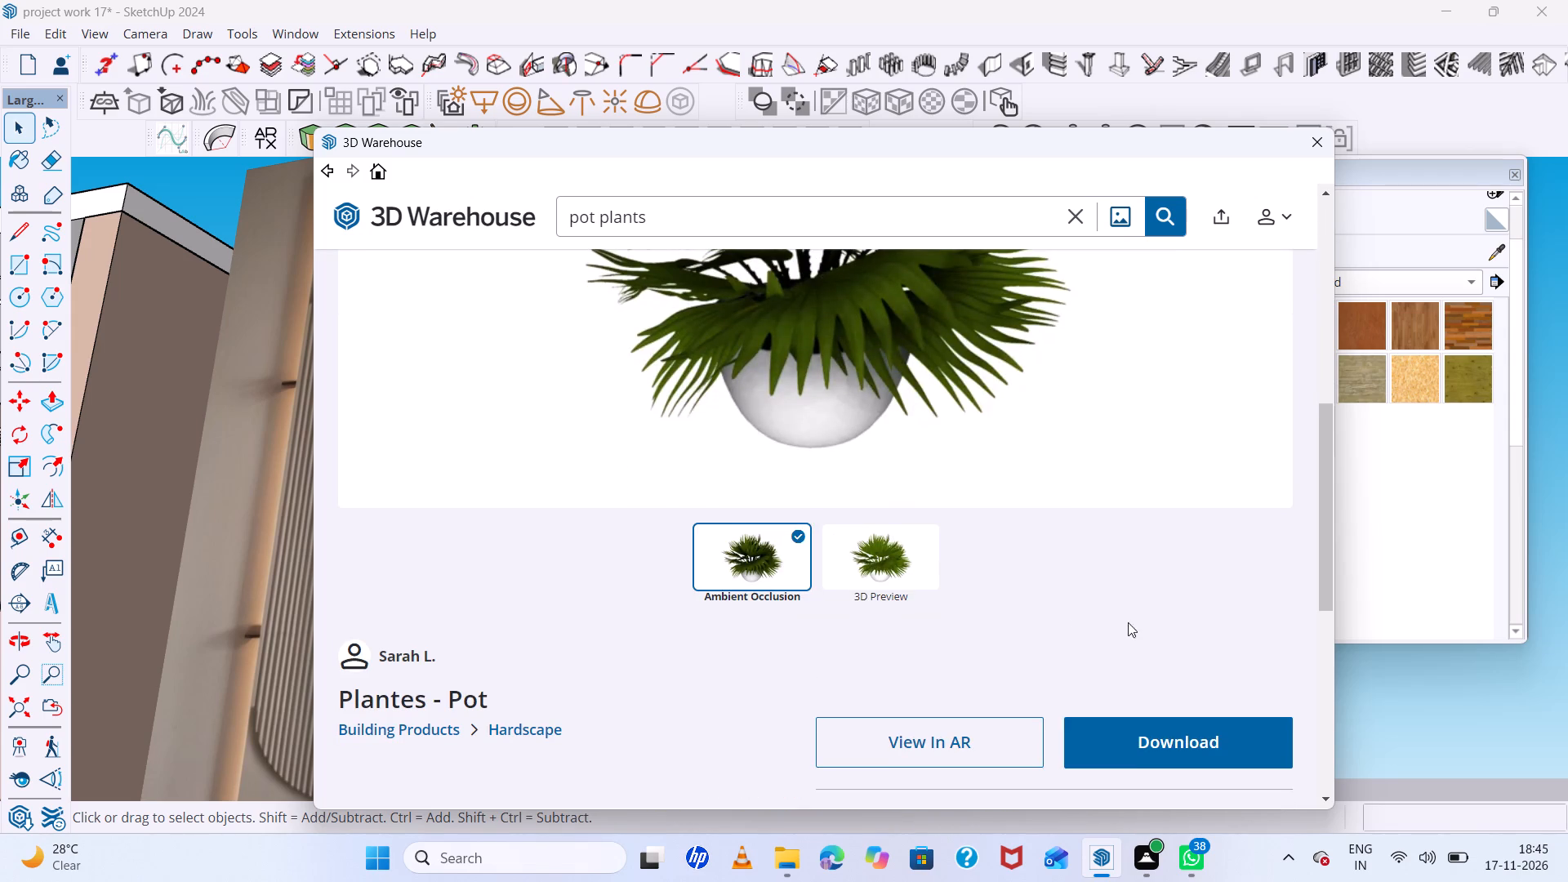
click(1165, 733)
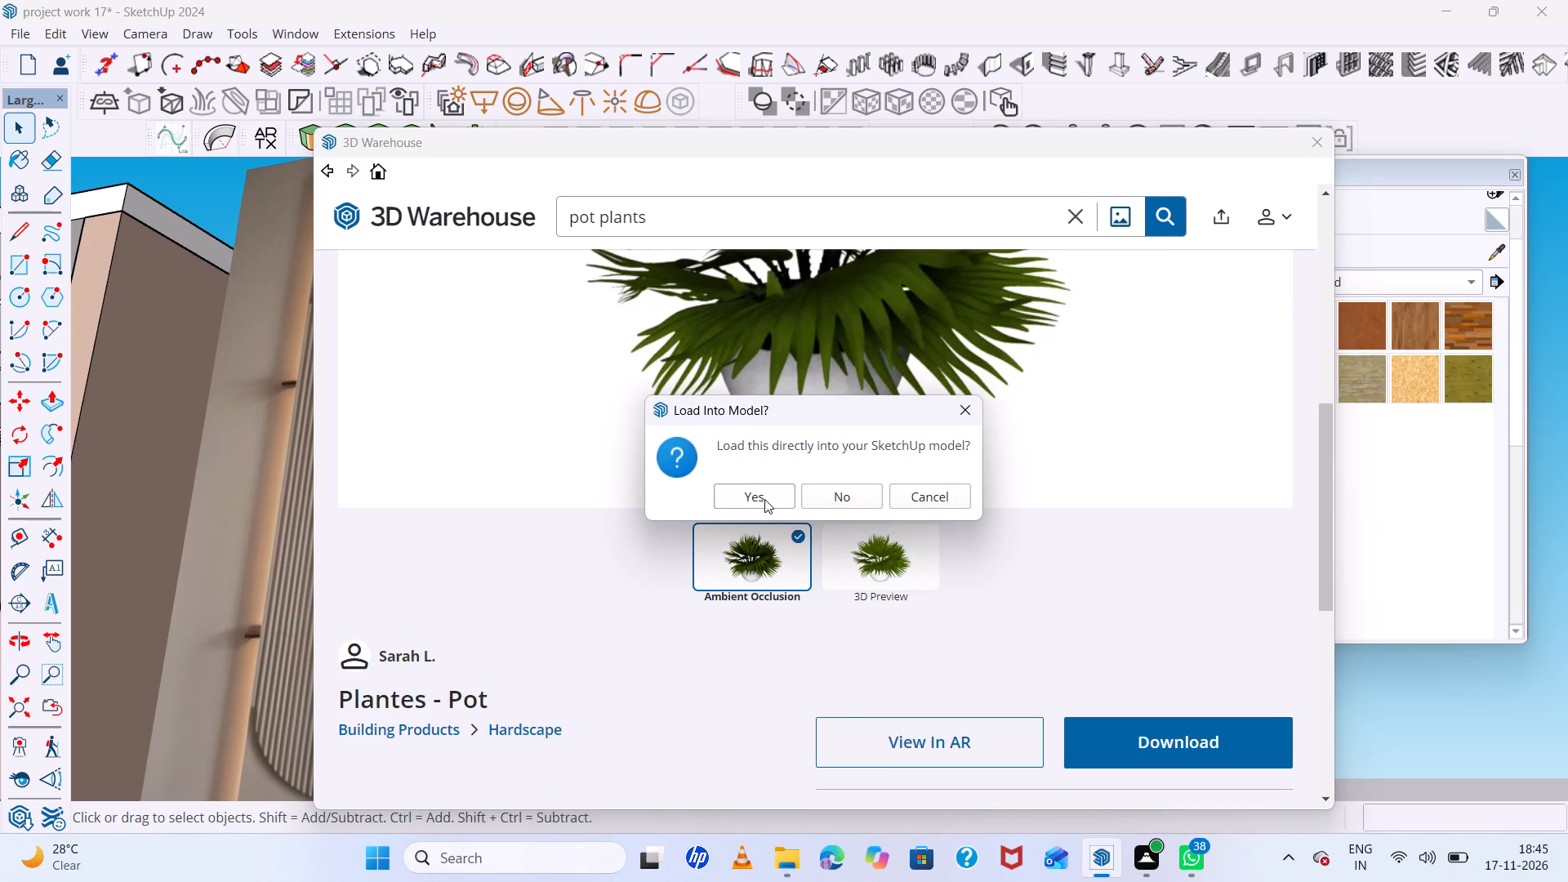
click(764, 499)
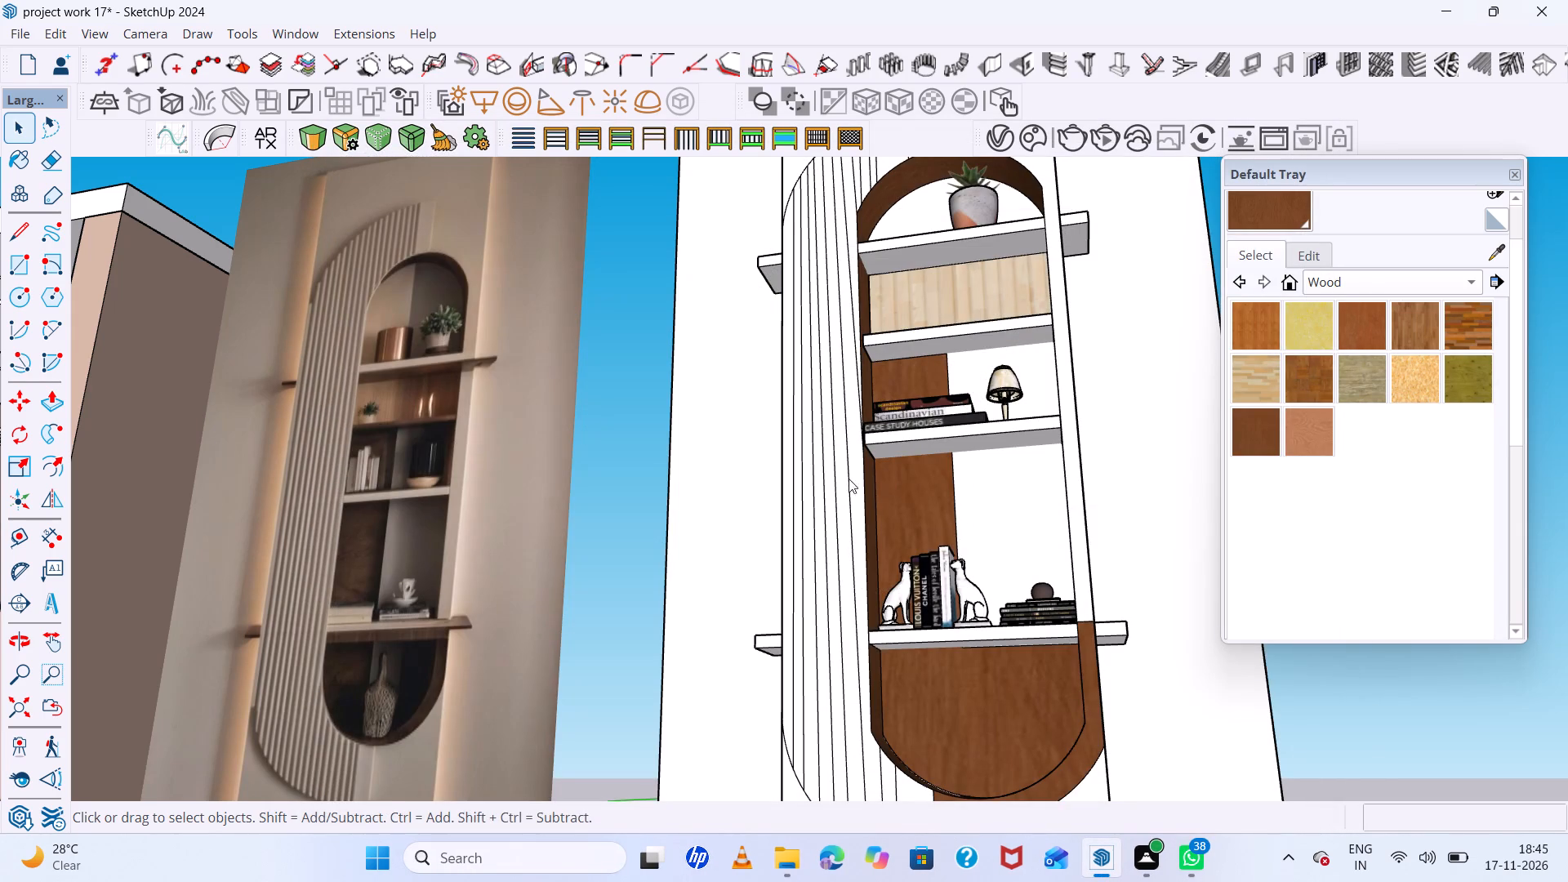
Place the potted palm on the open ground beside the arched niche panel.
scroll(827, 484, down, 13)
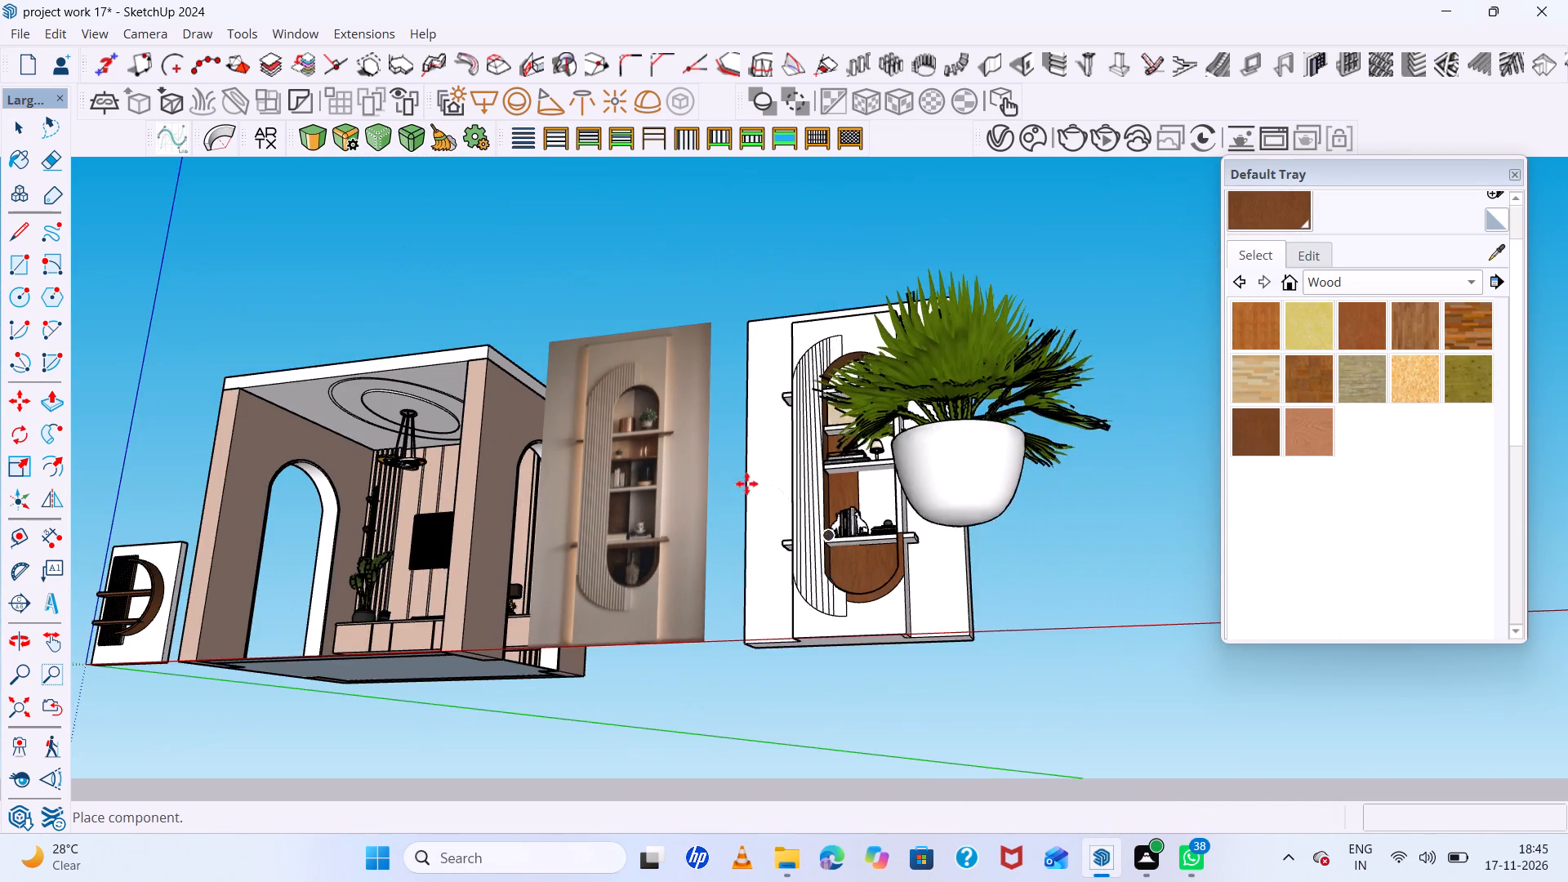
scroll(737, 481, down, 5)
middle_drag(733, 481, 773, 607)
scroll(933, 655, up, 3)
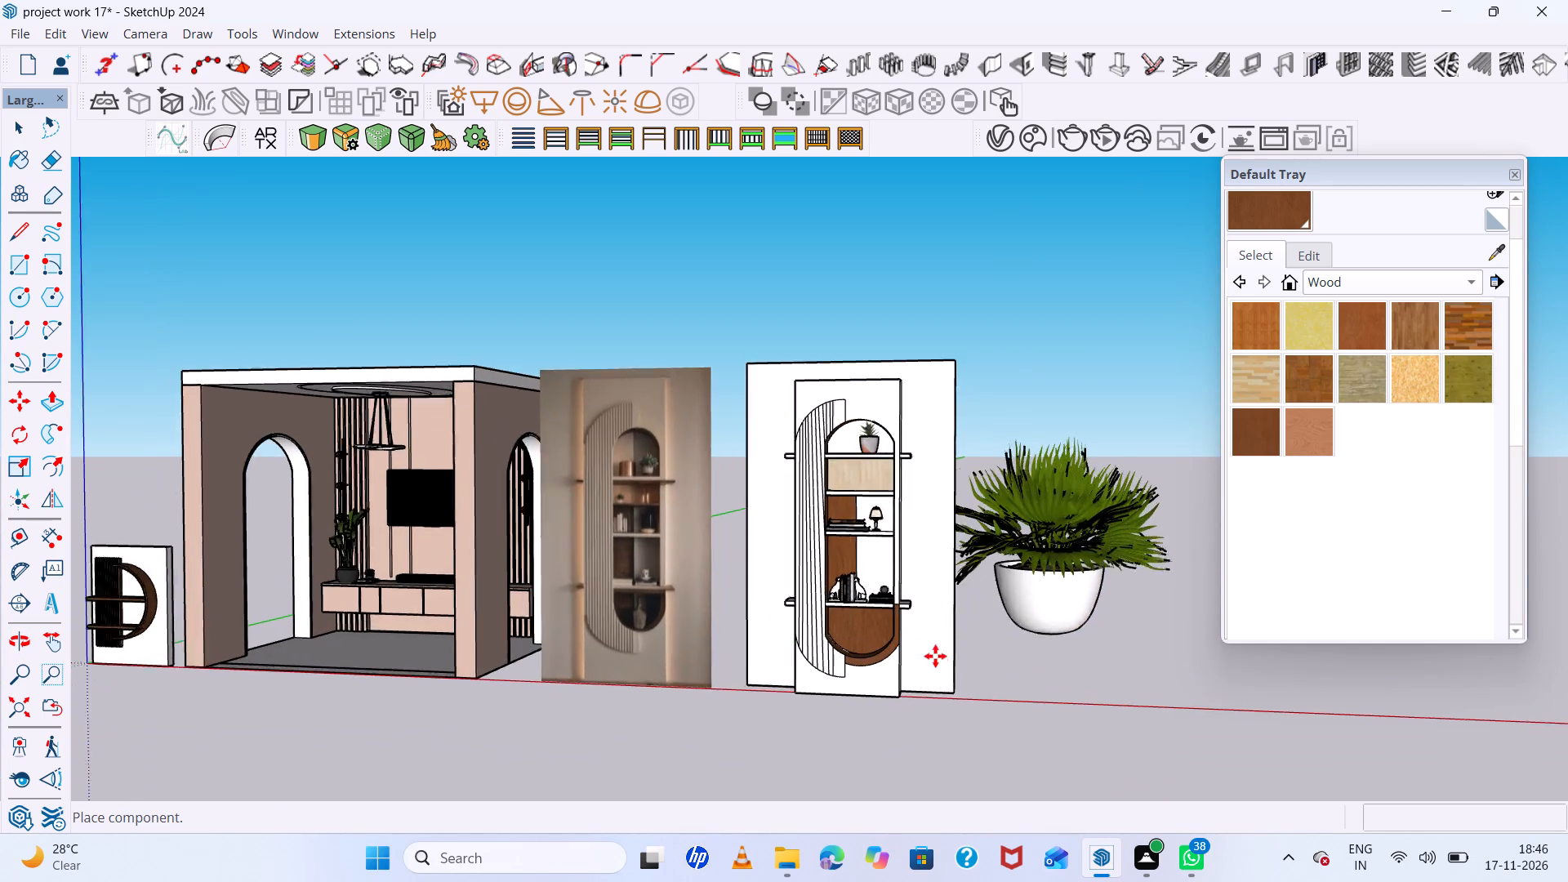
click(982, 751)
Scale the potted palm down uniformly to about 0.12 so it suits a niche shelf.
scroll(880, 692, down, 7)
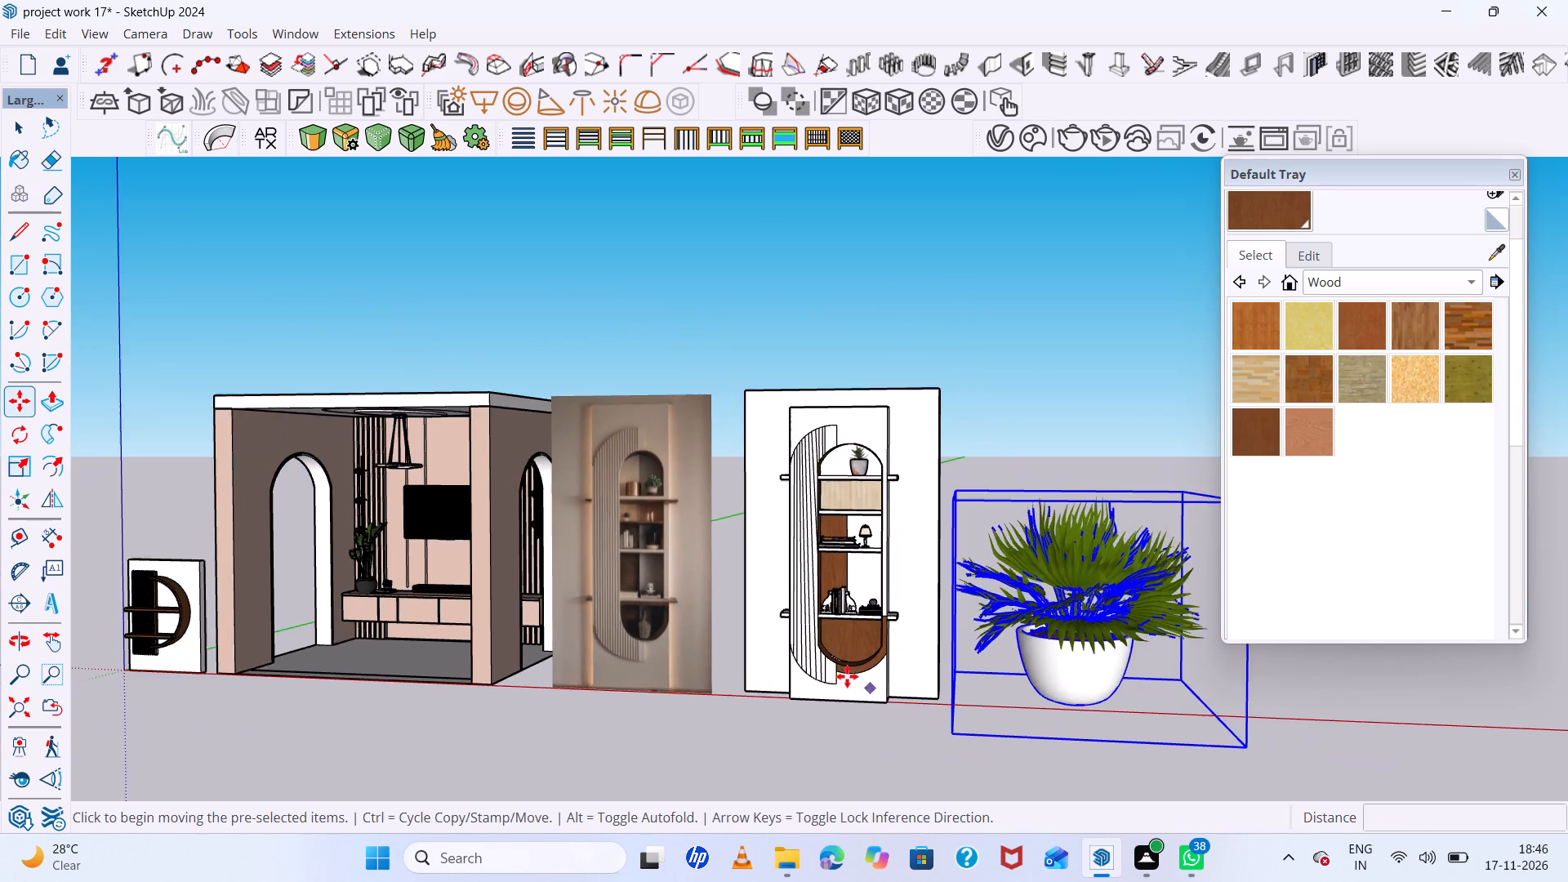
scroll(845, 675, down, 7)
scroll(917, 701, down, 5)
scroll(871, 479, down, 4)
middle_drag(874, 544, 904, 648)
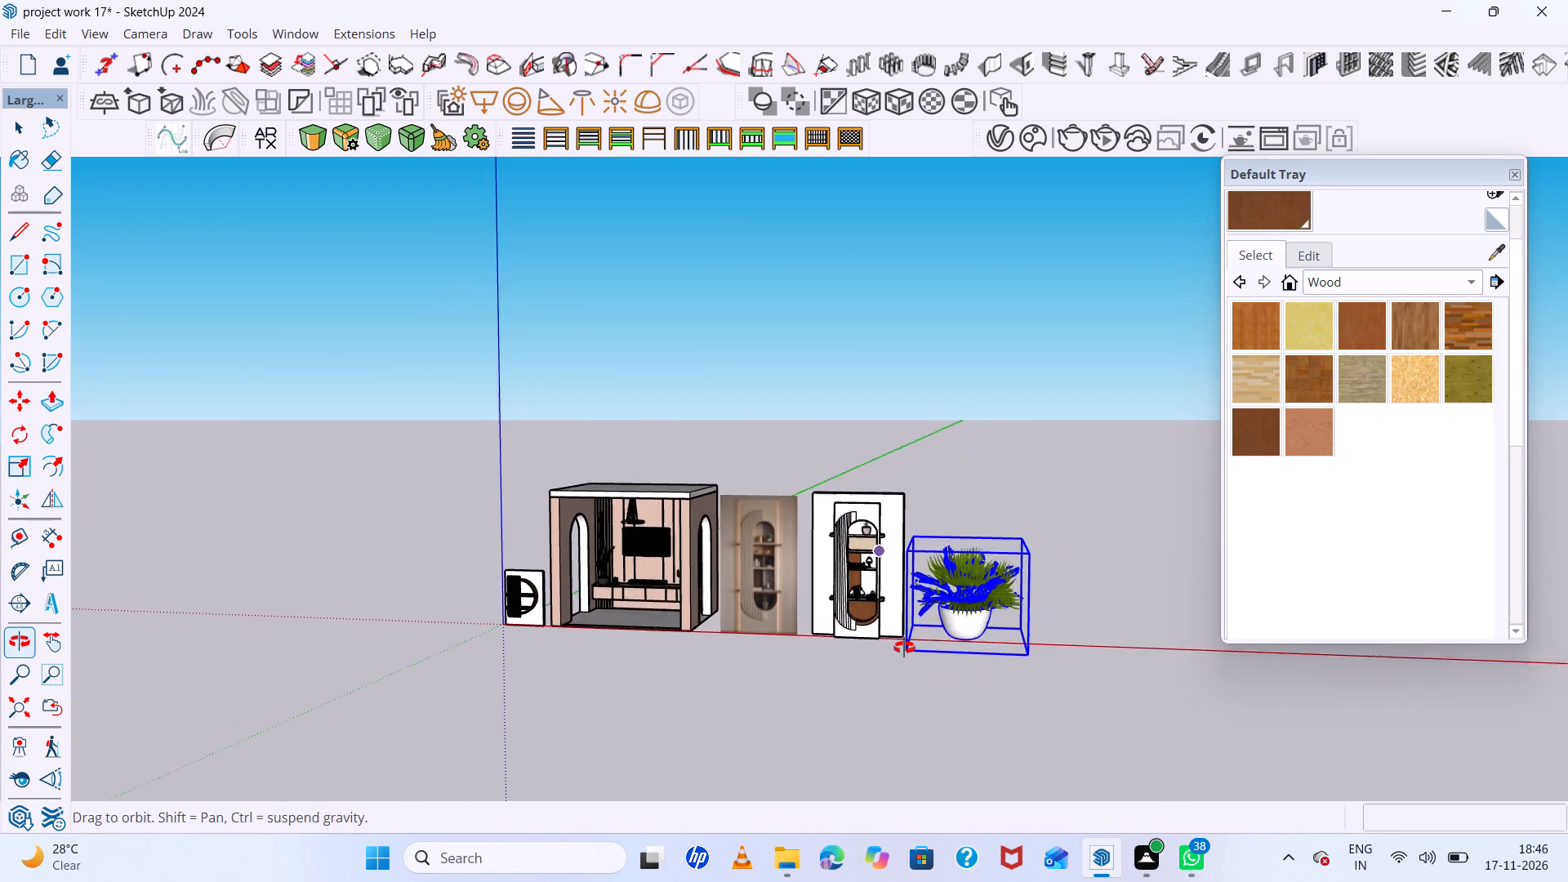
middle_drag(904, 648, 908, 654)
scroll(967, 621, up, 12)
middle_drag(975, 633, 987, 578)
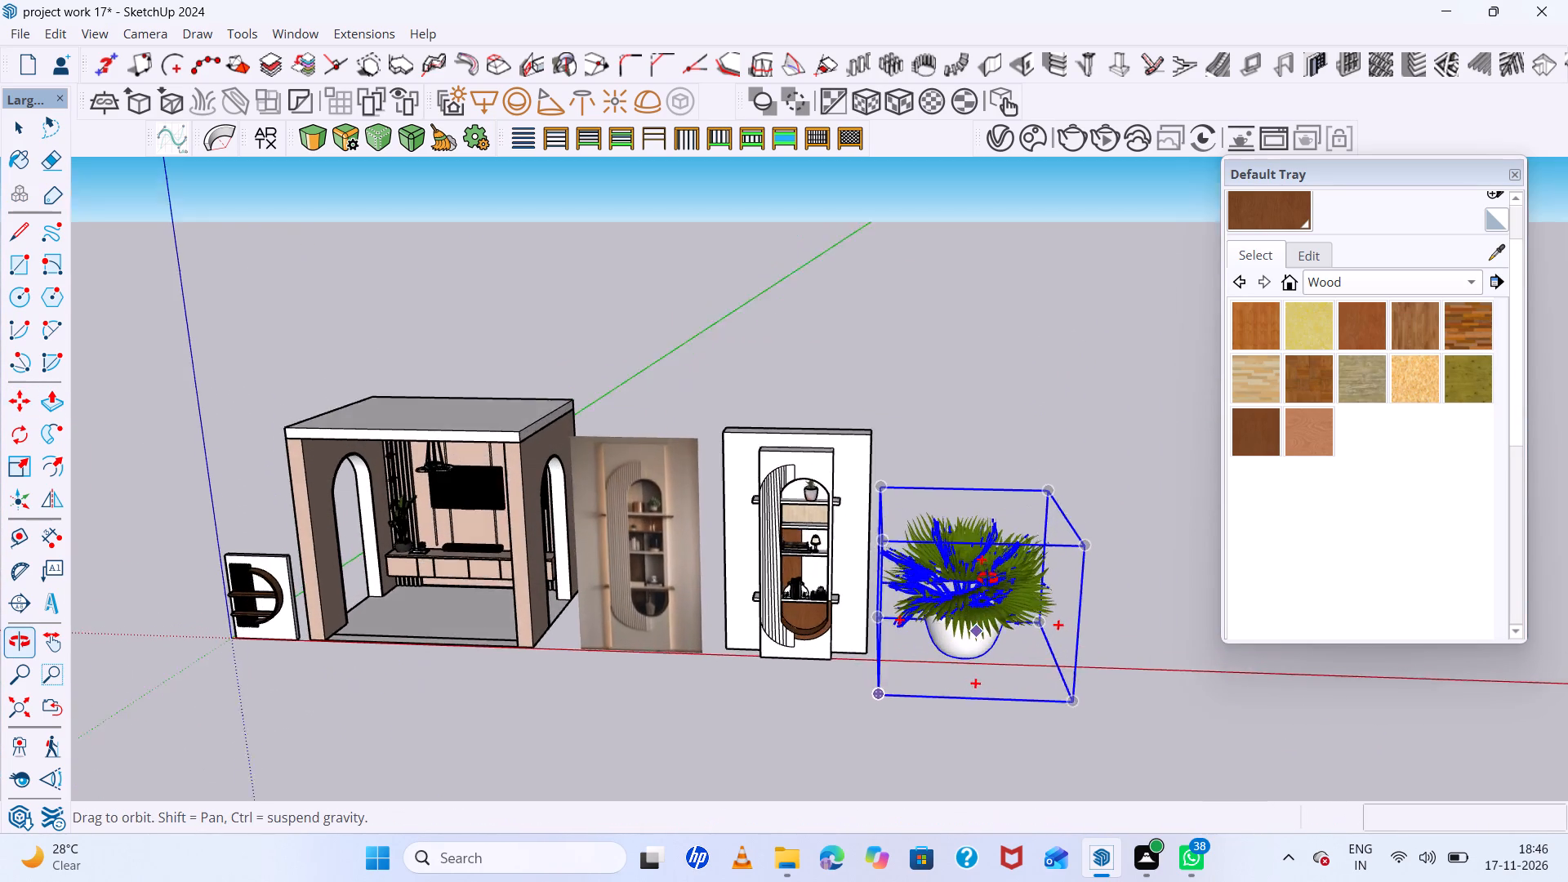
middle_drag(987, 578, 994, 547)
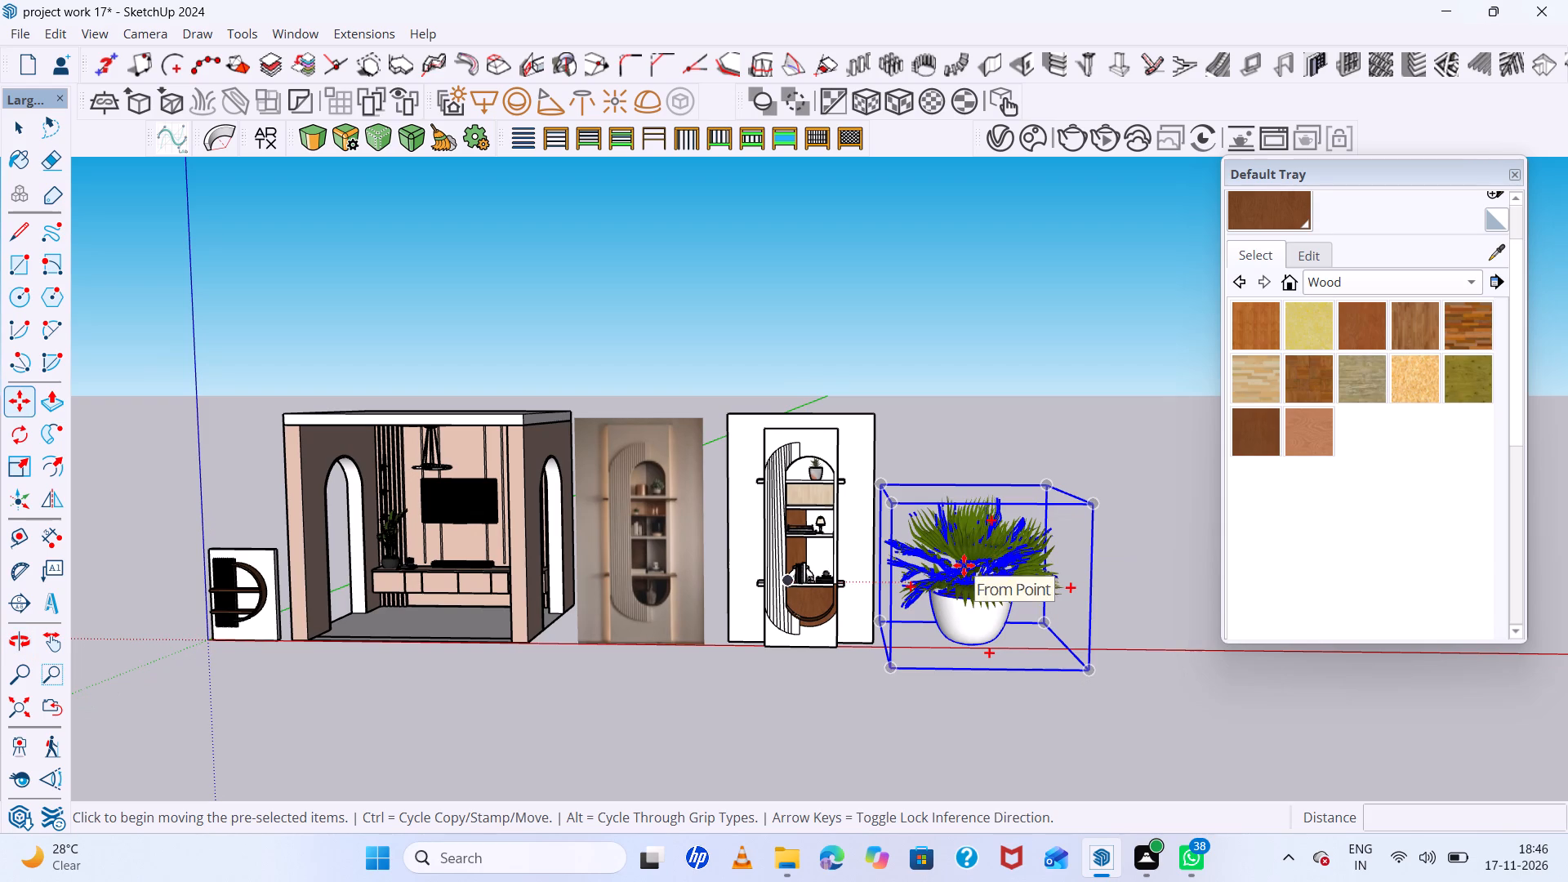
key(s)
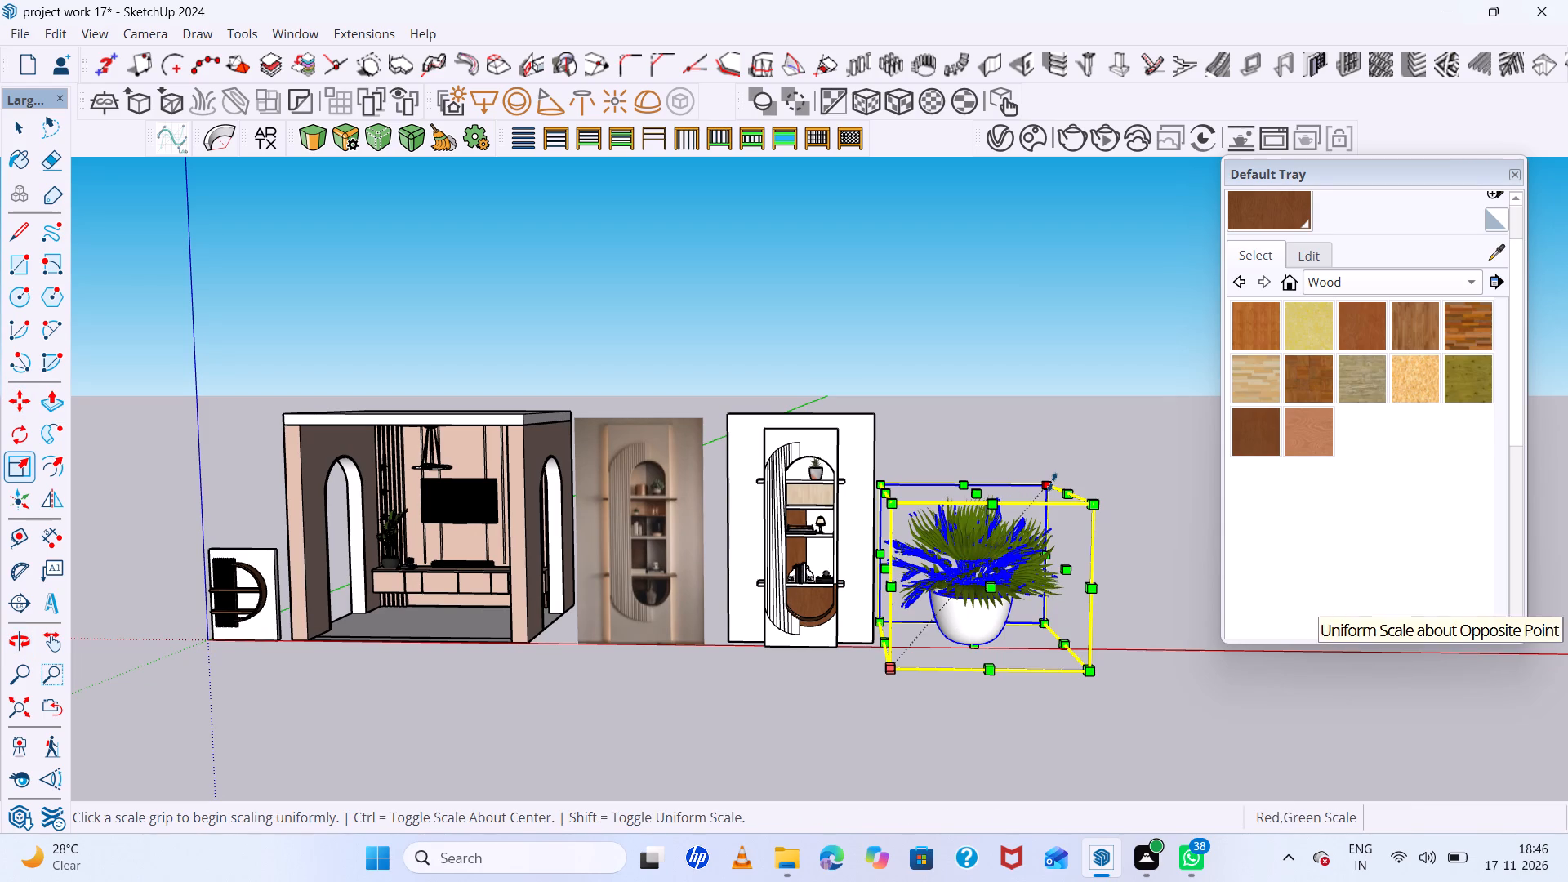
click(1052, 482)
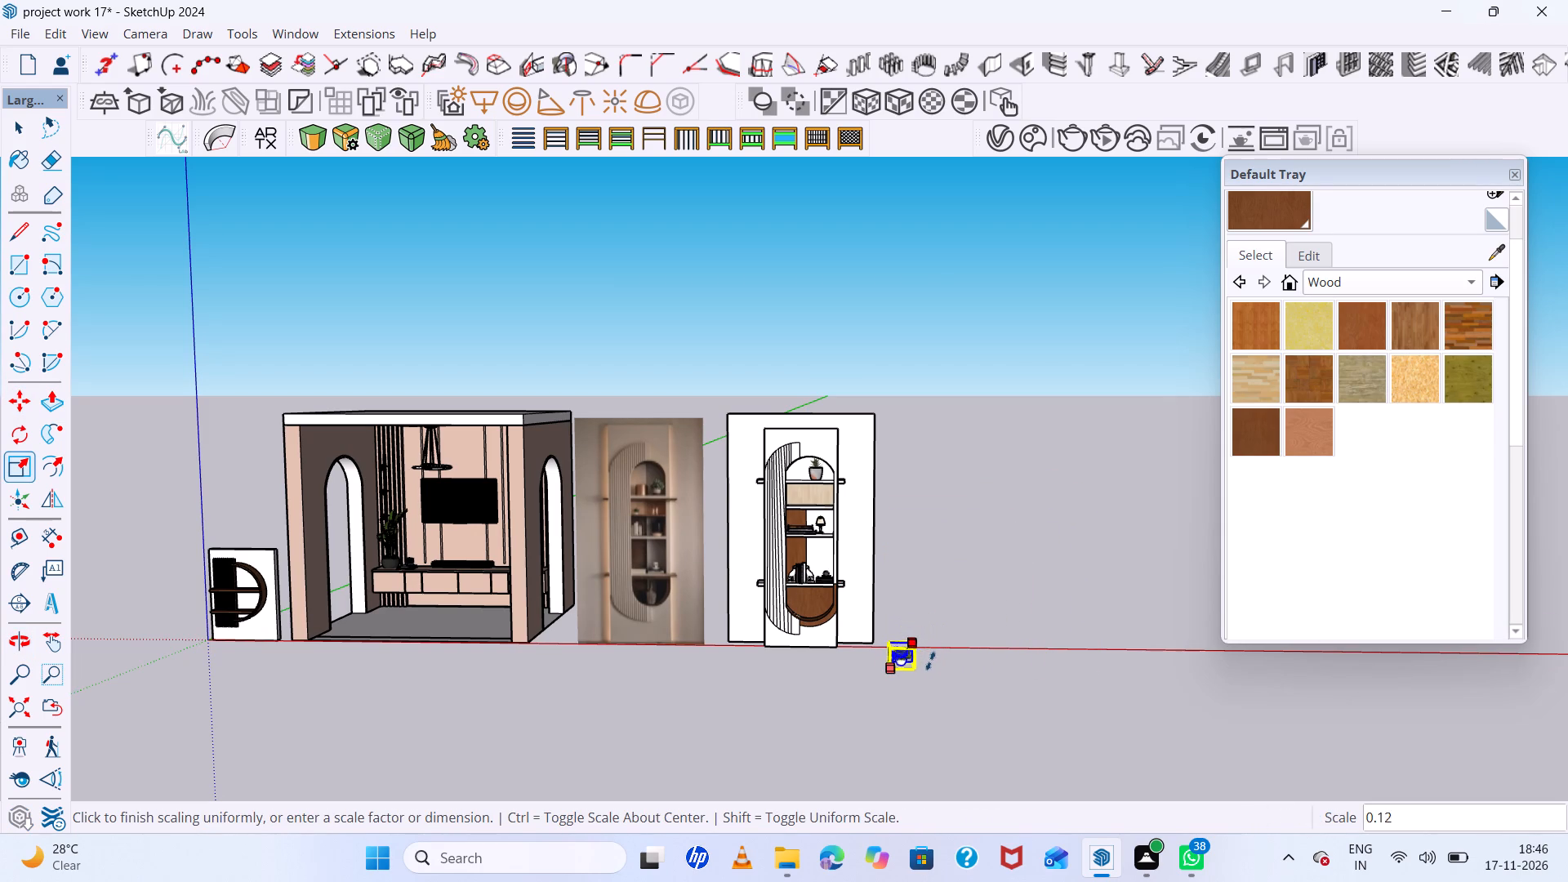
click(929, 661)
scroll(918, 670, up, 13)
key(space)
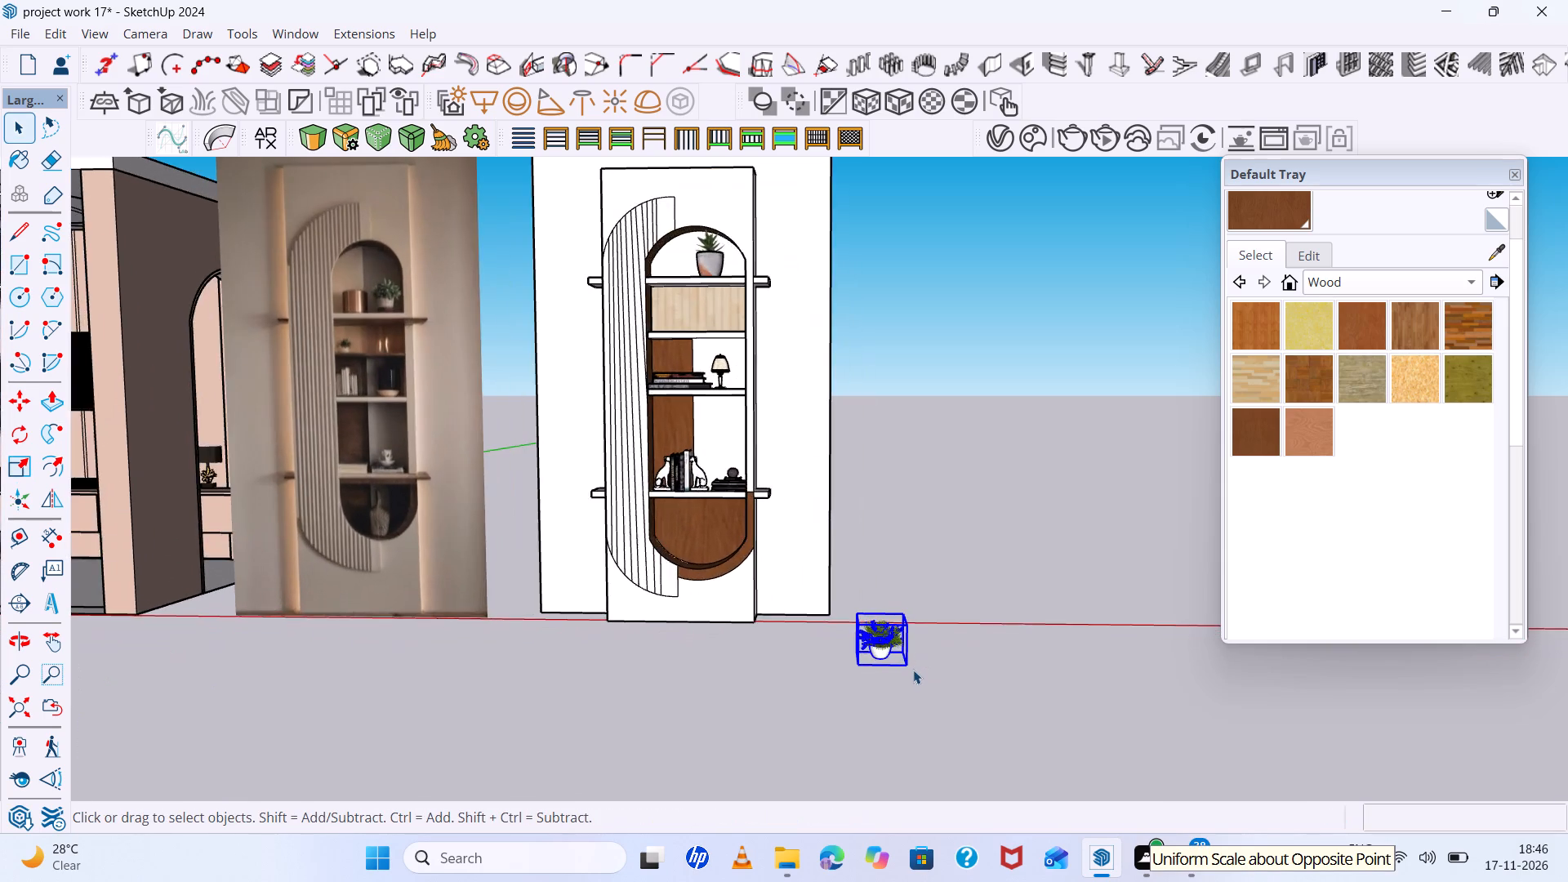
Move the small potted palm about 8' 8" onto the shelf in front of the light wood back, above the Scandinavian books.
scroll(913, 670, up, 11)
middle_drag(719, 599, 1093, 637)
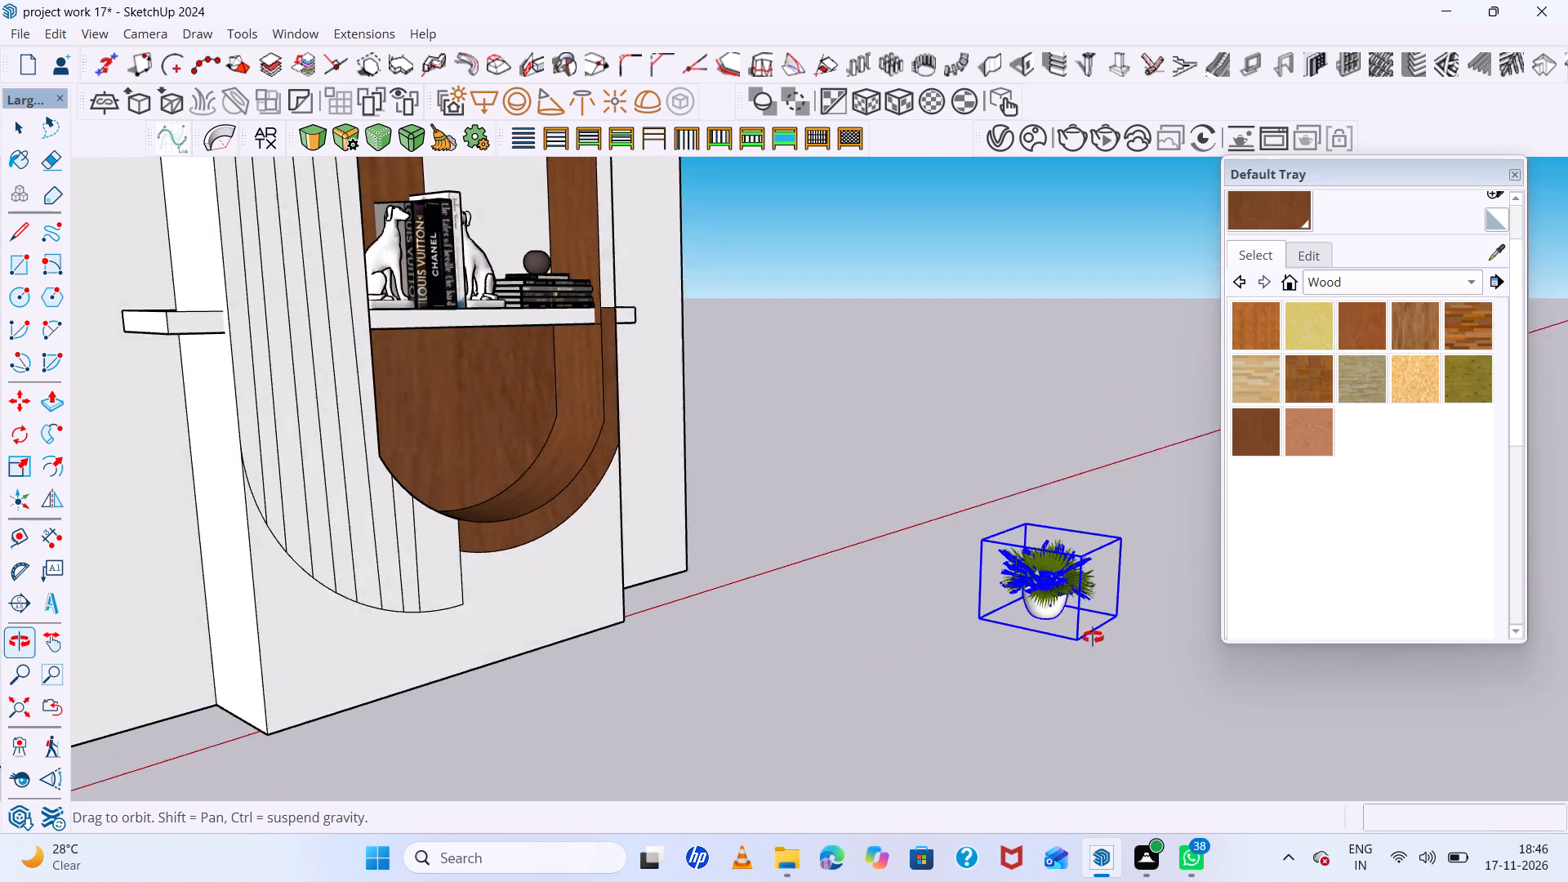
middle_drag(1093, 637, 926, 627)
scroll(981, 632, up, 7)
scroll(982, 630, down, 5)
middle_drag(981, 630, 980, 646)
key(m)
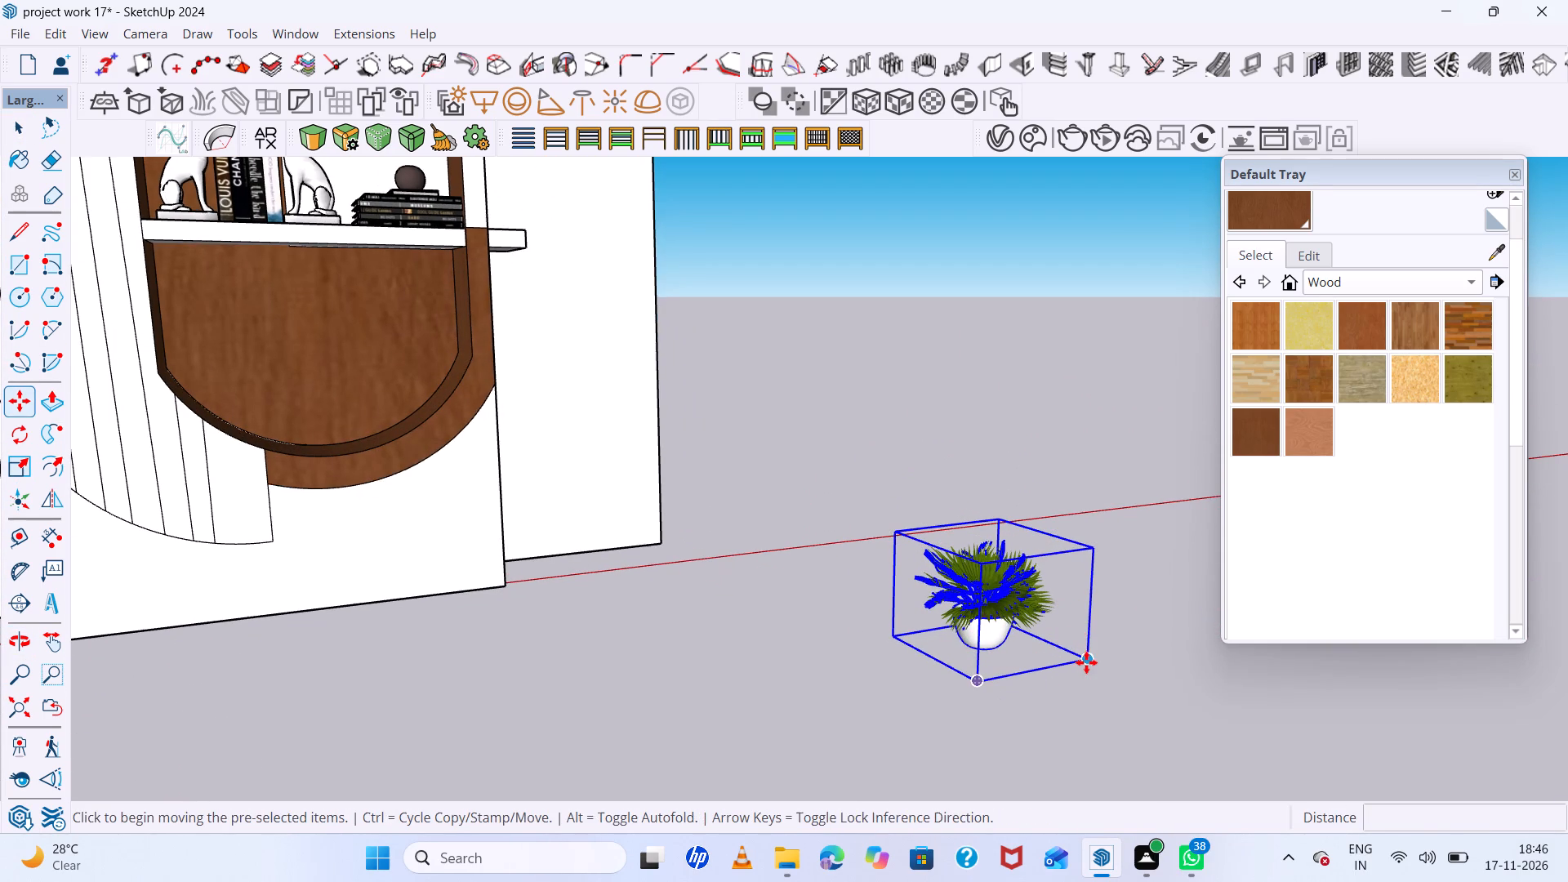
click(1086, 662)
scroll(888, 578, down, 20)
scroll(888, 578, down, 10)
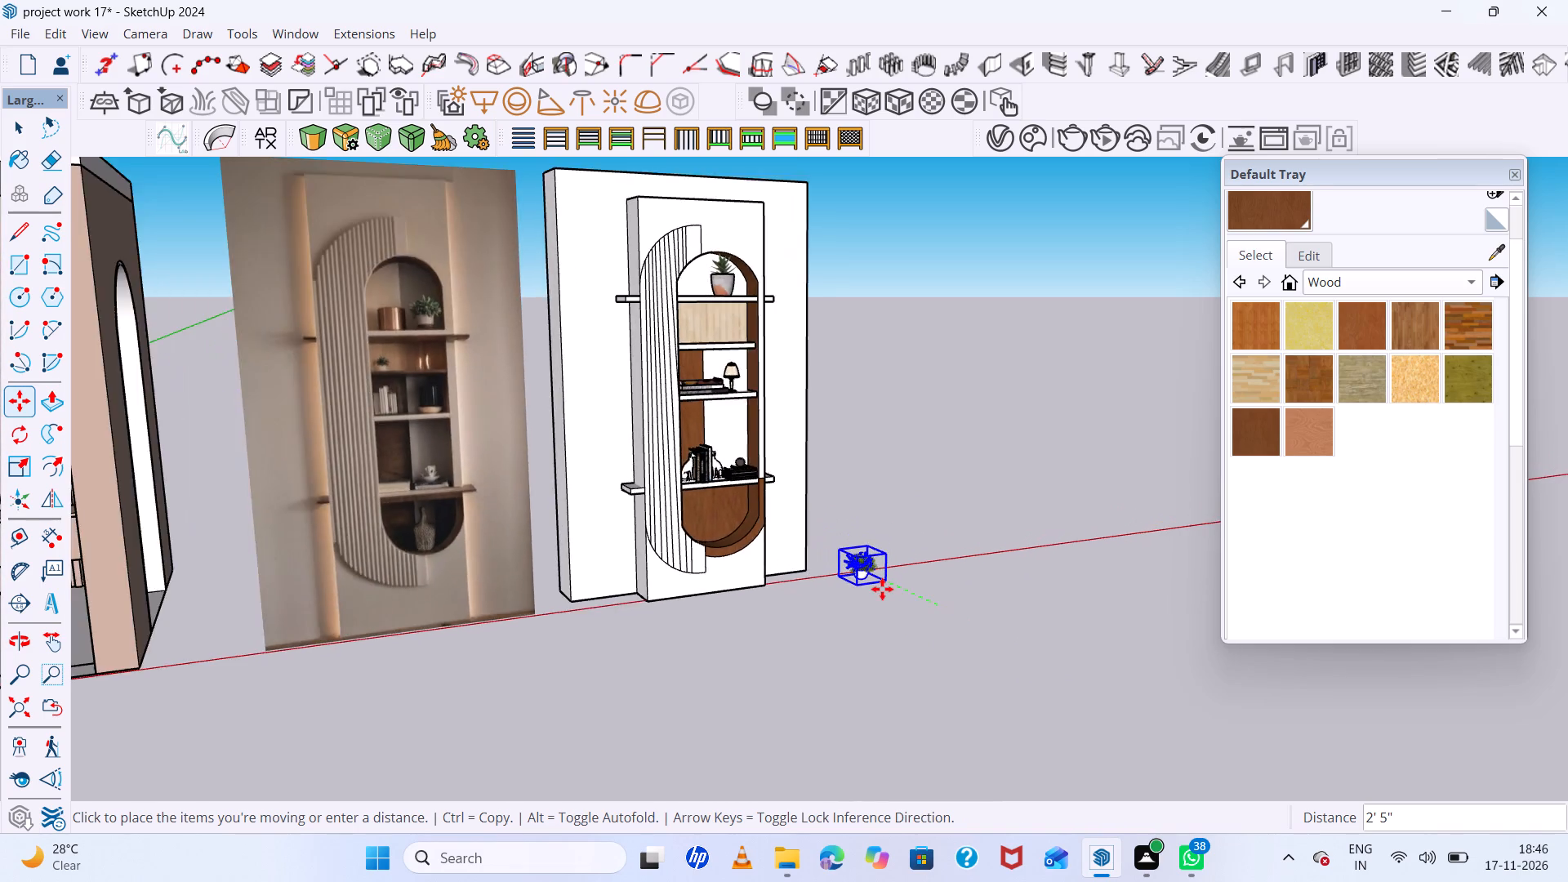
scroll(882, 589, down, 6)
scroll(849, 461, up, 5)
scroll(786, 409, up, 10)
scroll(703, 421, up, 3)
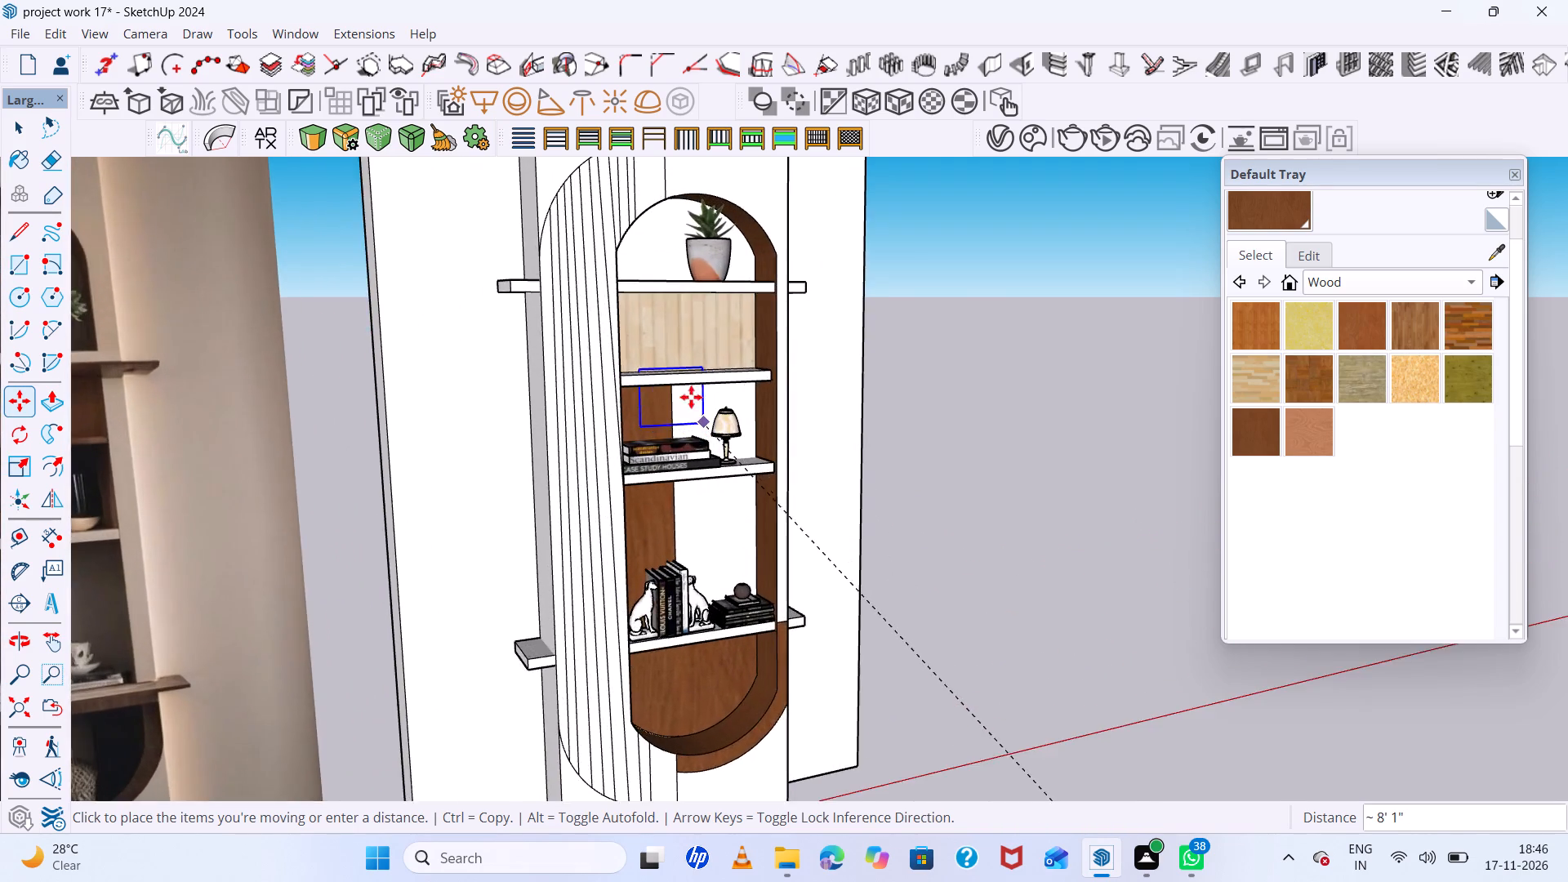
scroll(670, 355, up, 10)
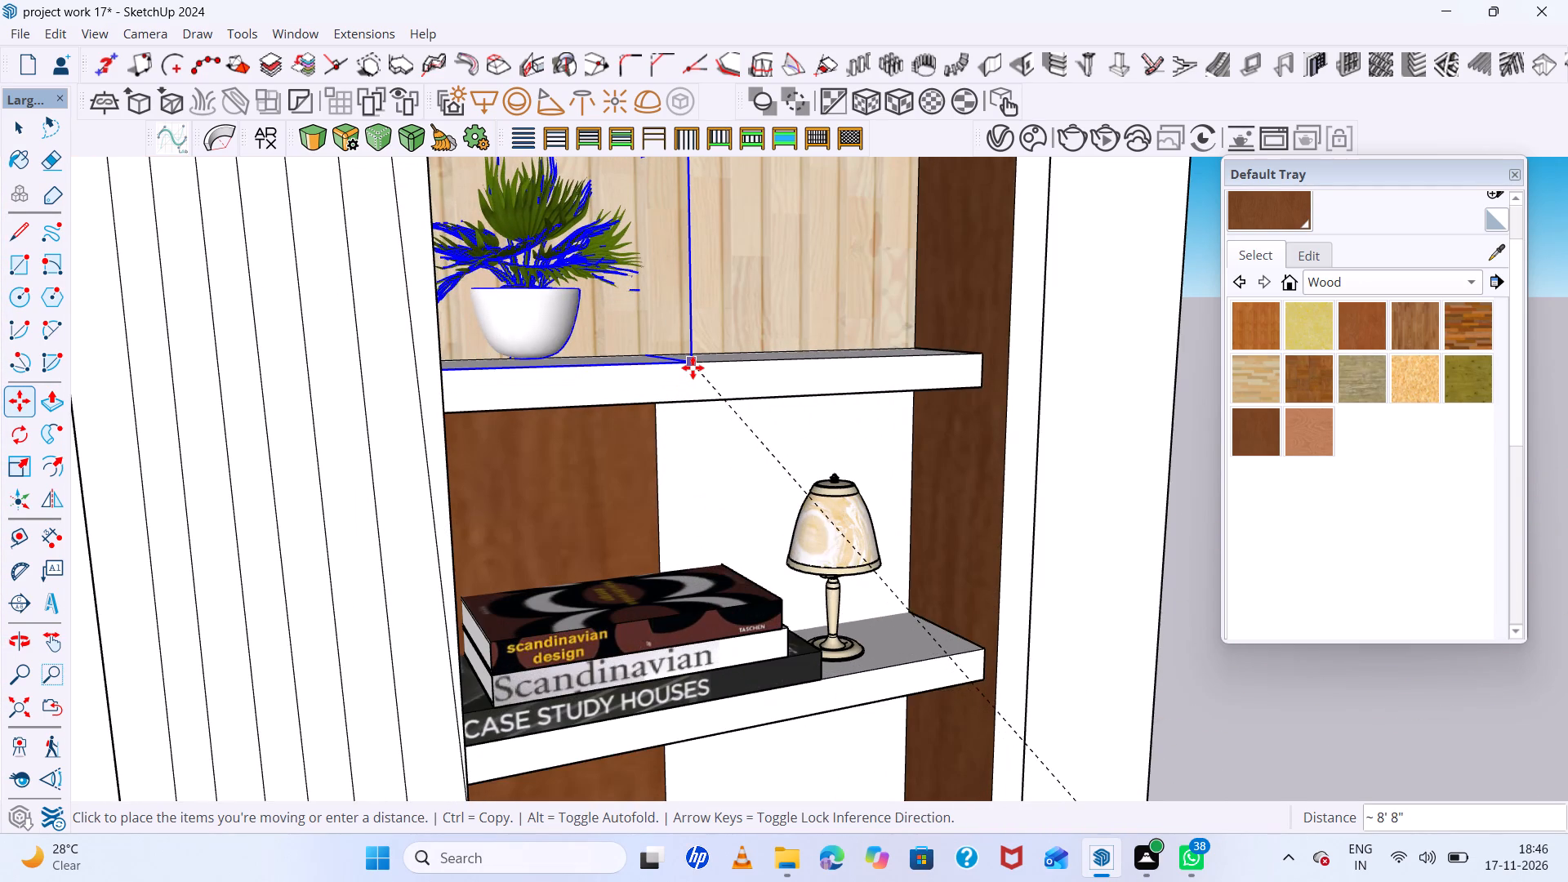
click(693, 367)
Shift the potted palm about 4" forward on its shelf and clear the selection.
scroll(702, 393, down, 5)
middle_drag(669, 432, 474, 581)
scroll(634, 329, up, 5)
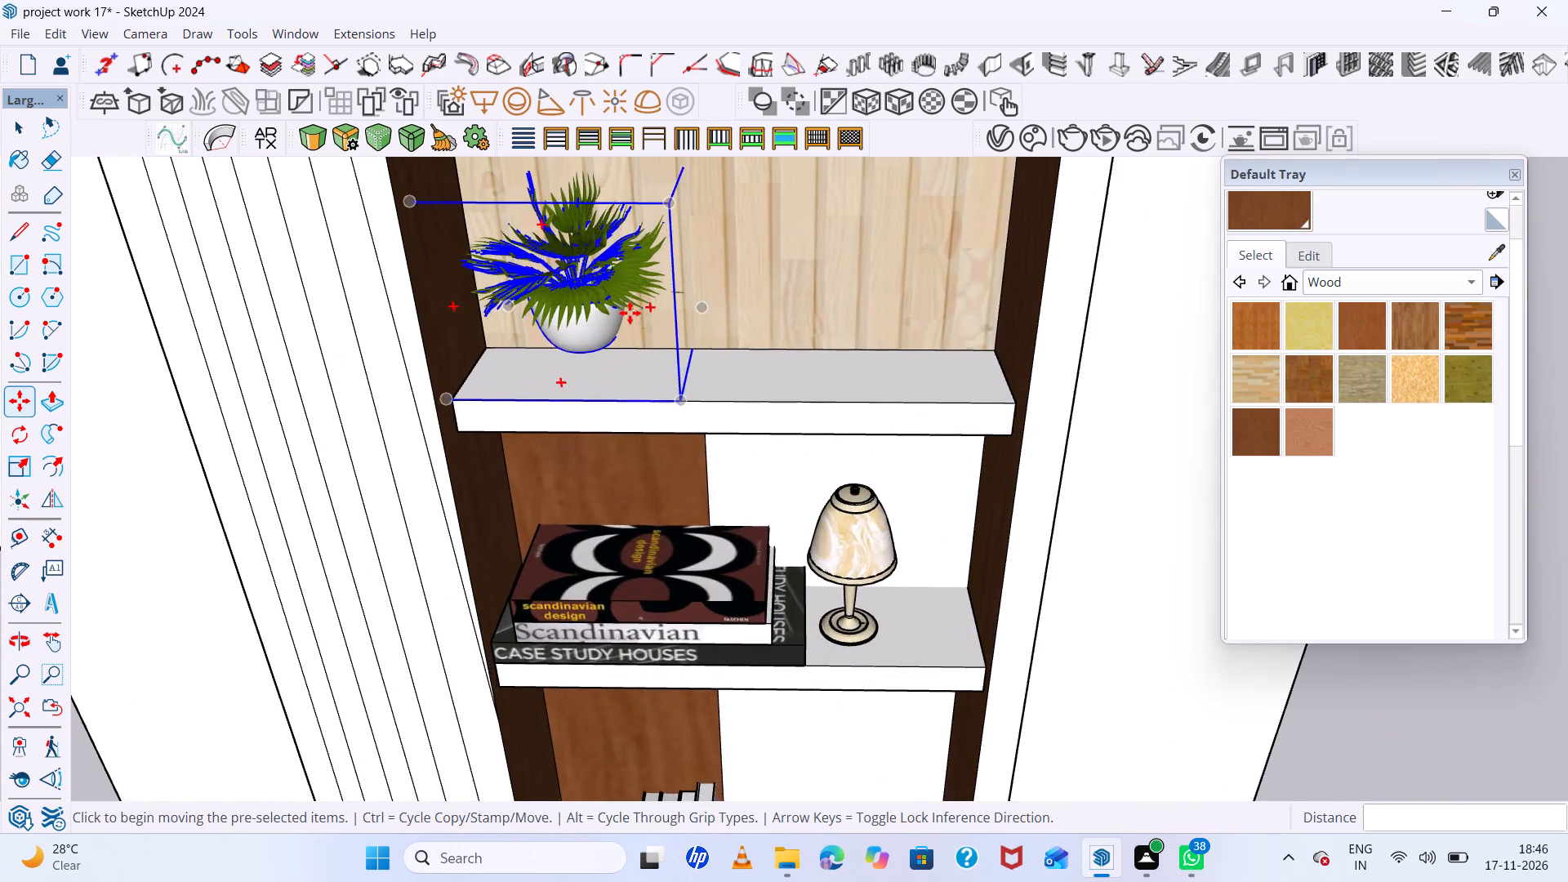
scroll(630, 313, up, 4)
click(604, 295)
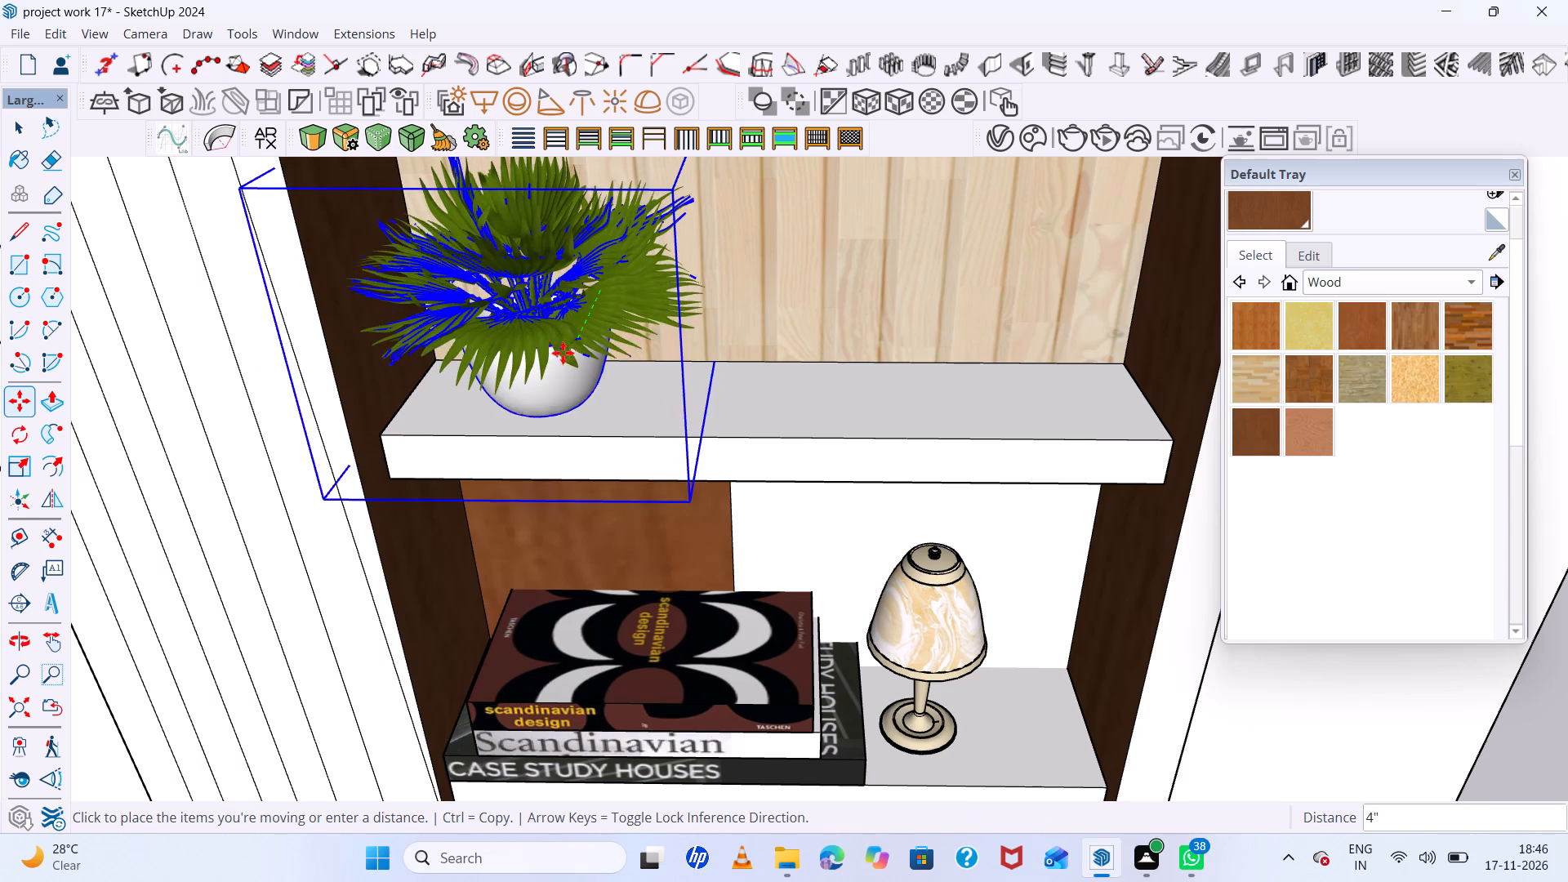
click(562, 354)
scroll(562, 354, down, 19)
key(space)
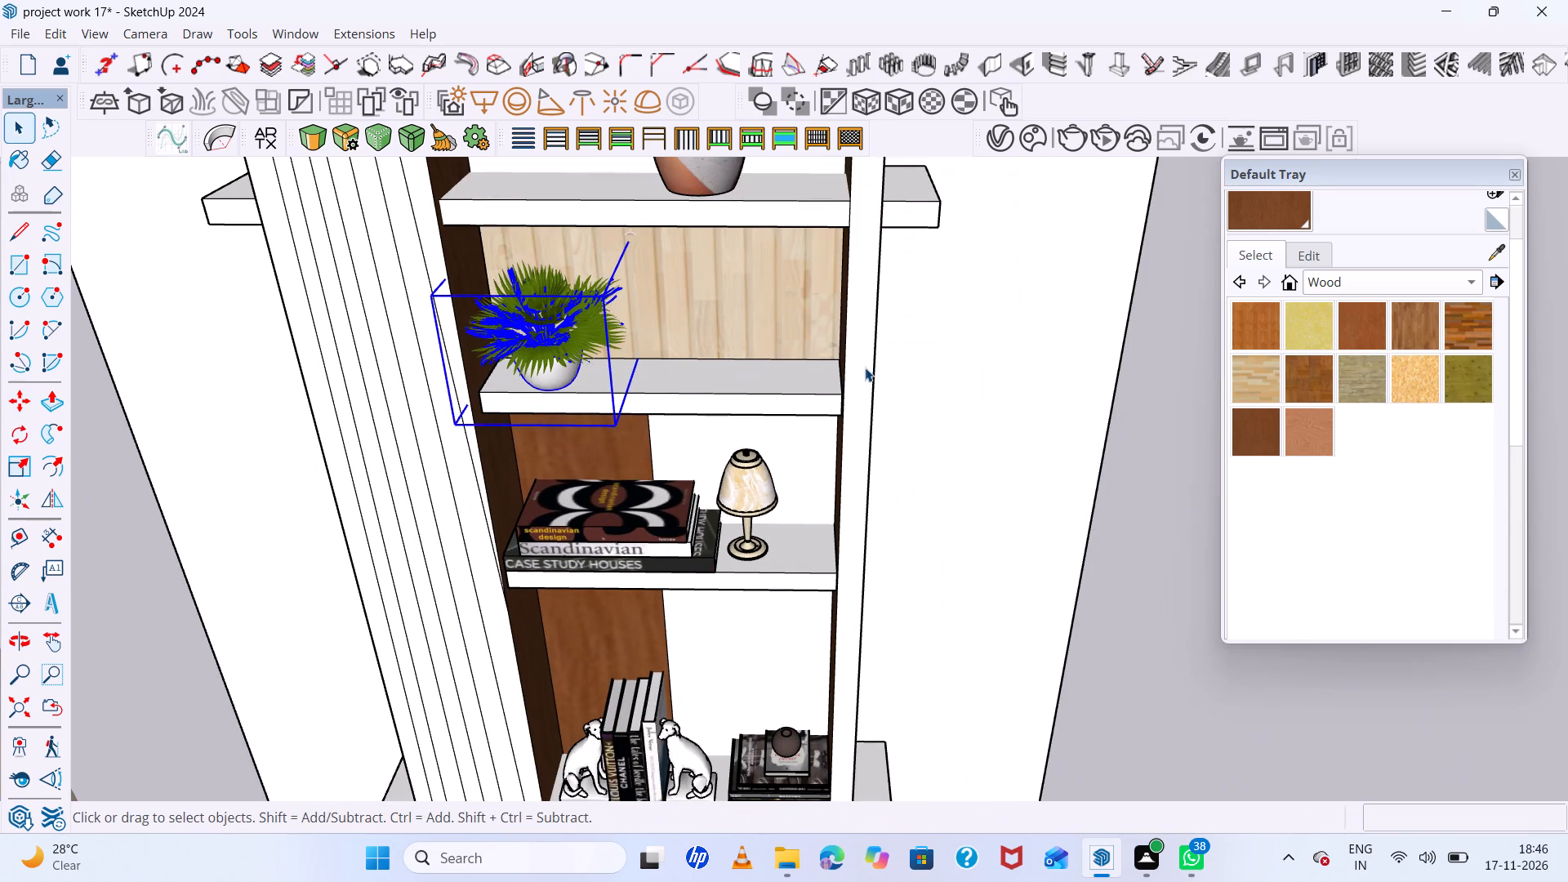
click(931, 376)
scroll(844, 398, down, 11)
middle_drag(898, 459, 905, 334)
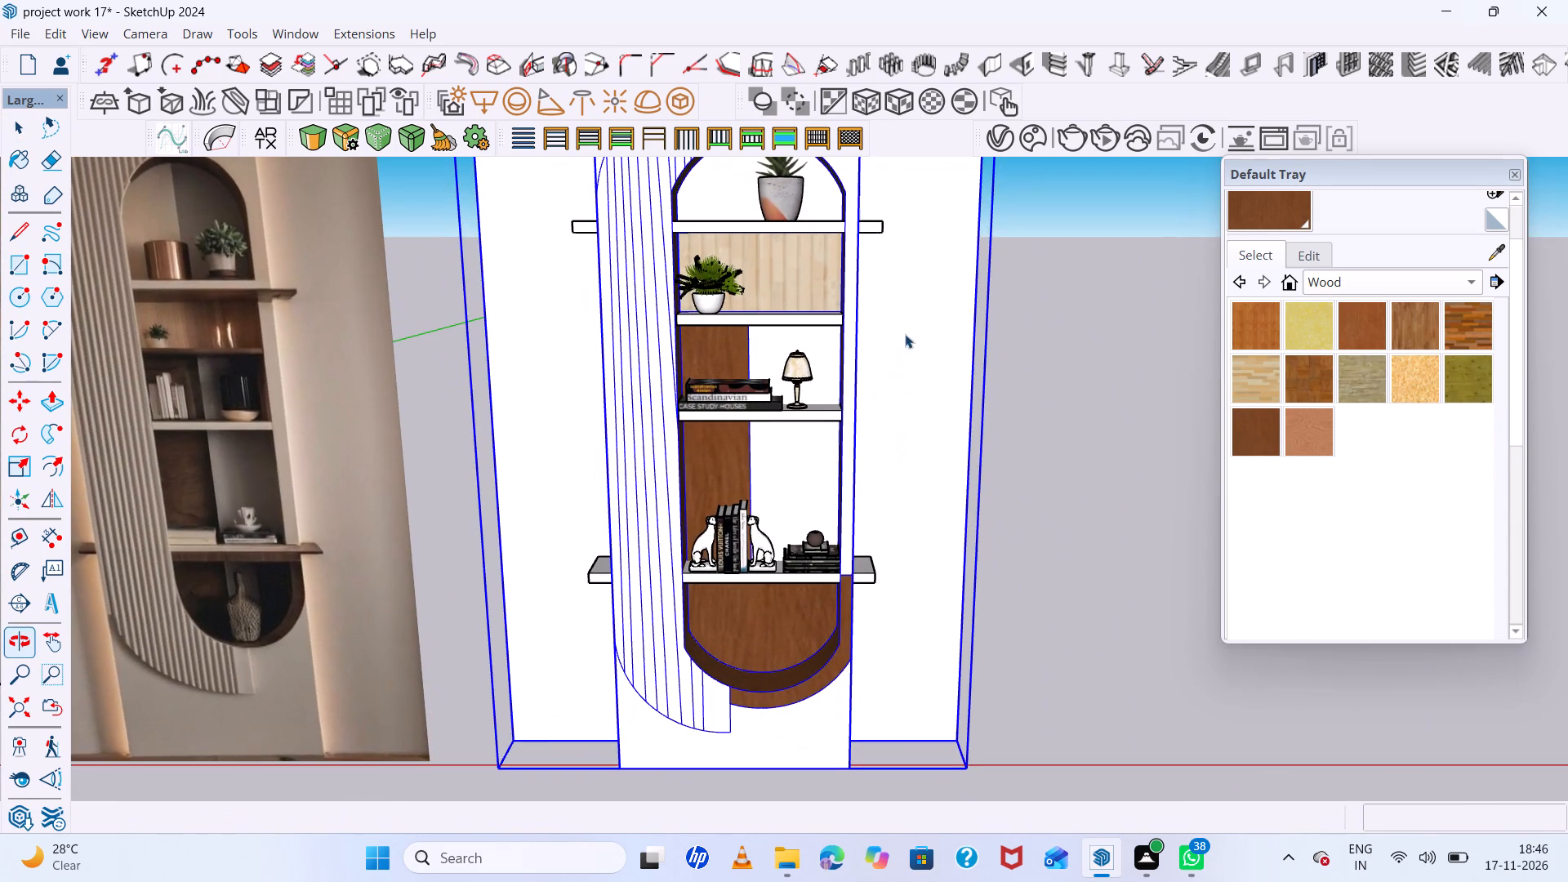
click(1031, 442)
scroll(1026, 444, down, 6)
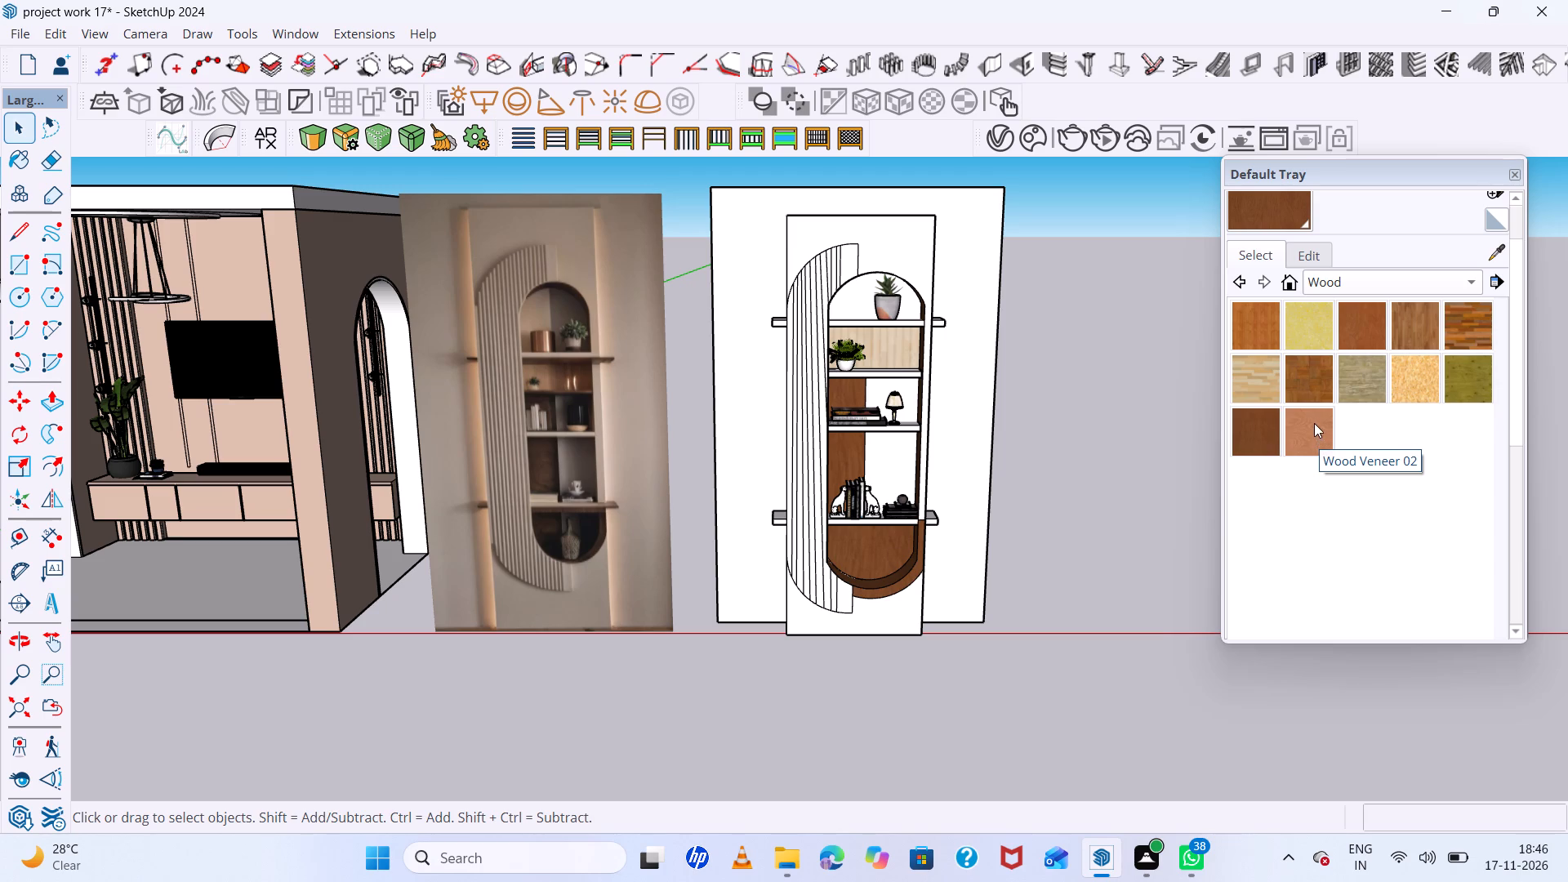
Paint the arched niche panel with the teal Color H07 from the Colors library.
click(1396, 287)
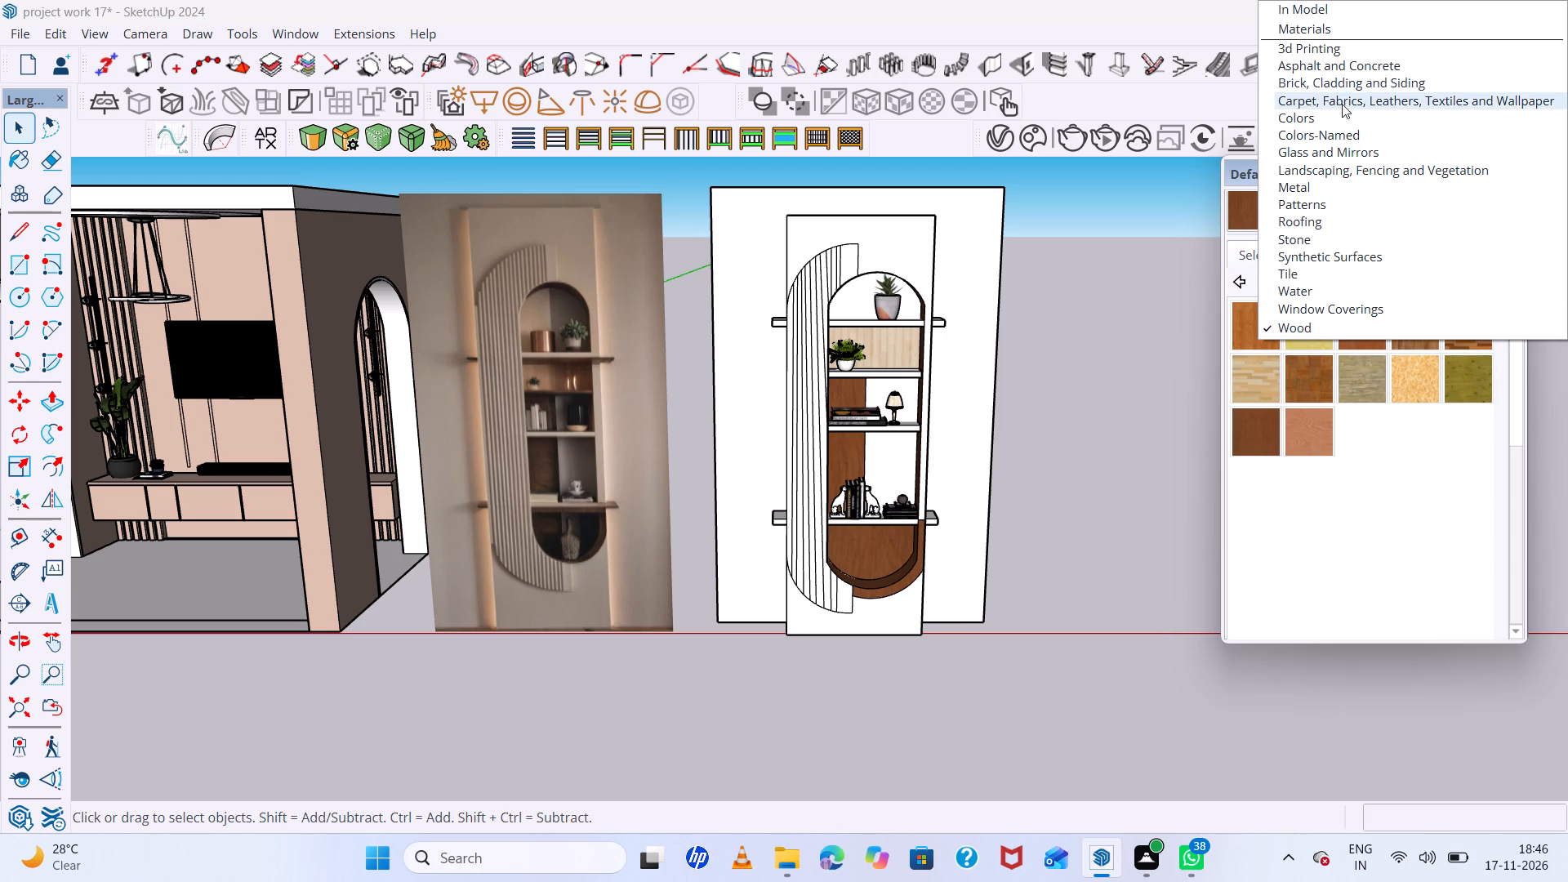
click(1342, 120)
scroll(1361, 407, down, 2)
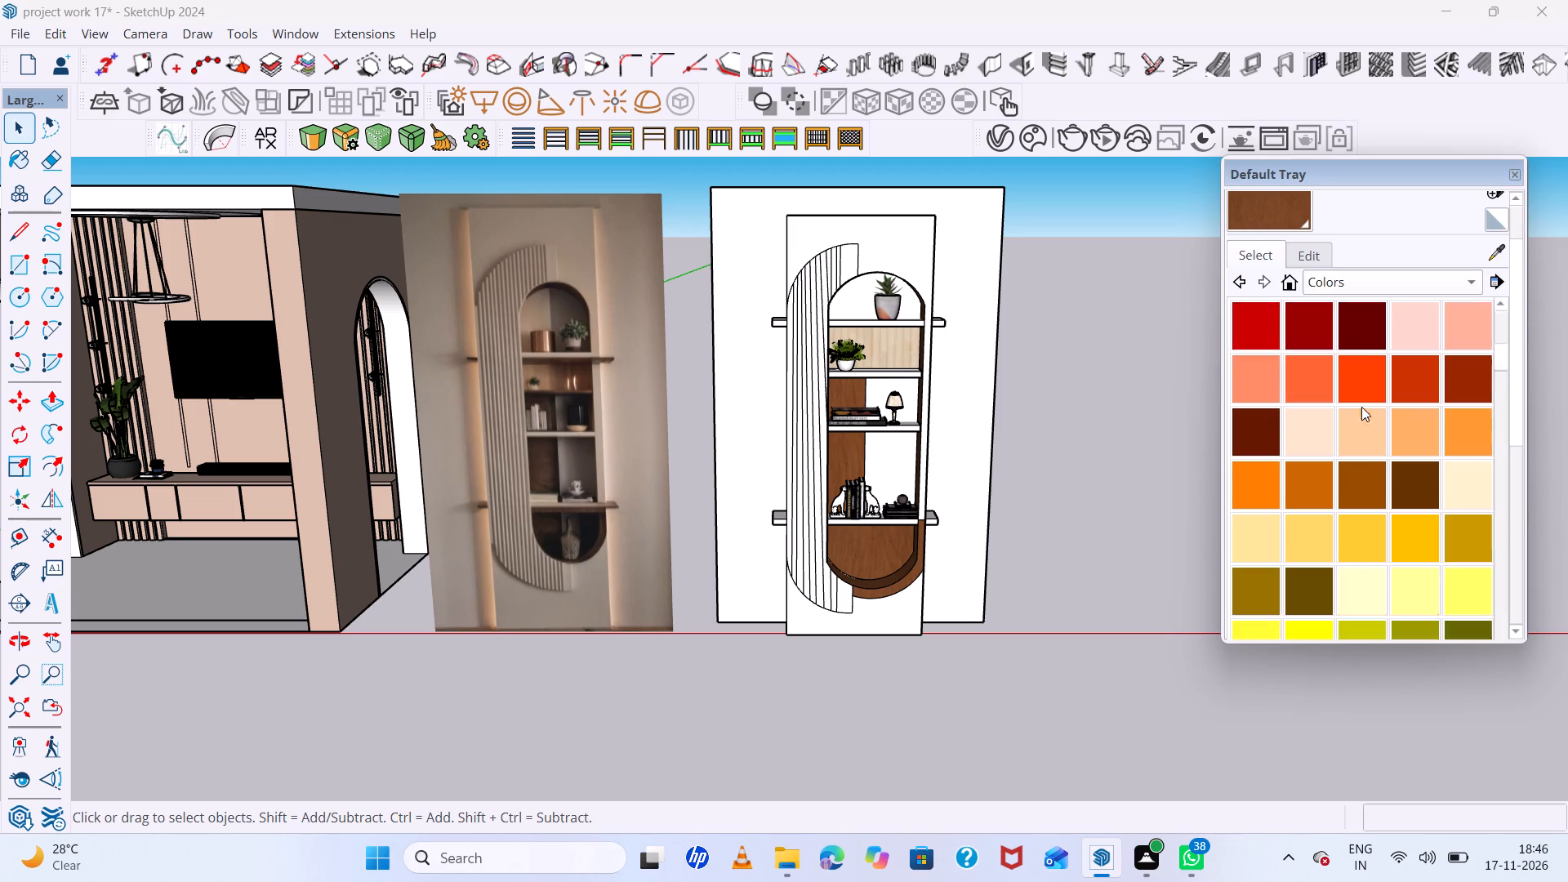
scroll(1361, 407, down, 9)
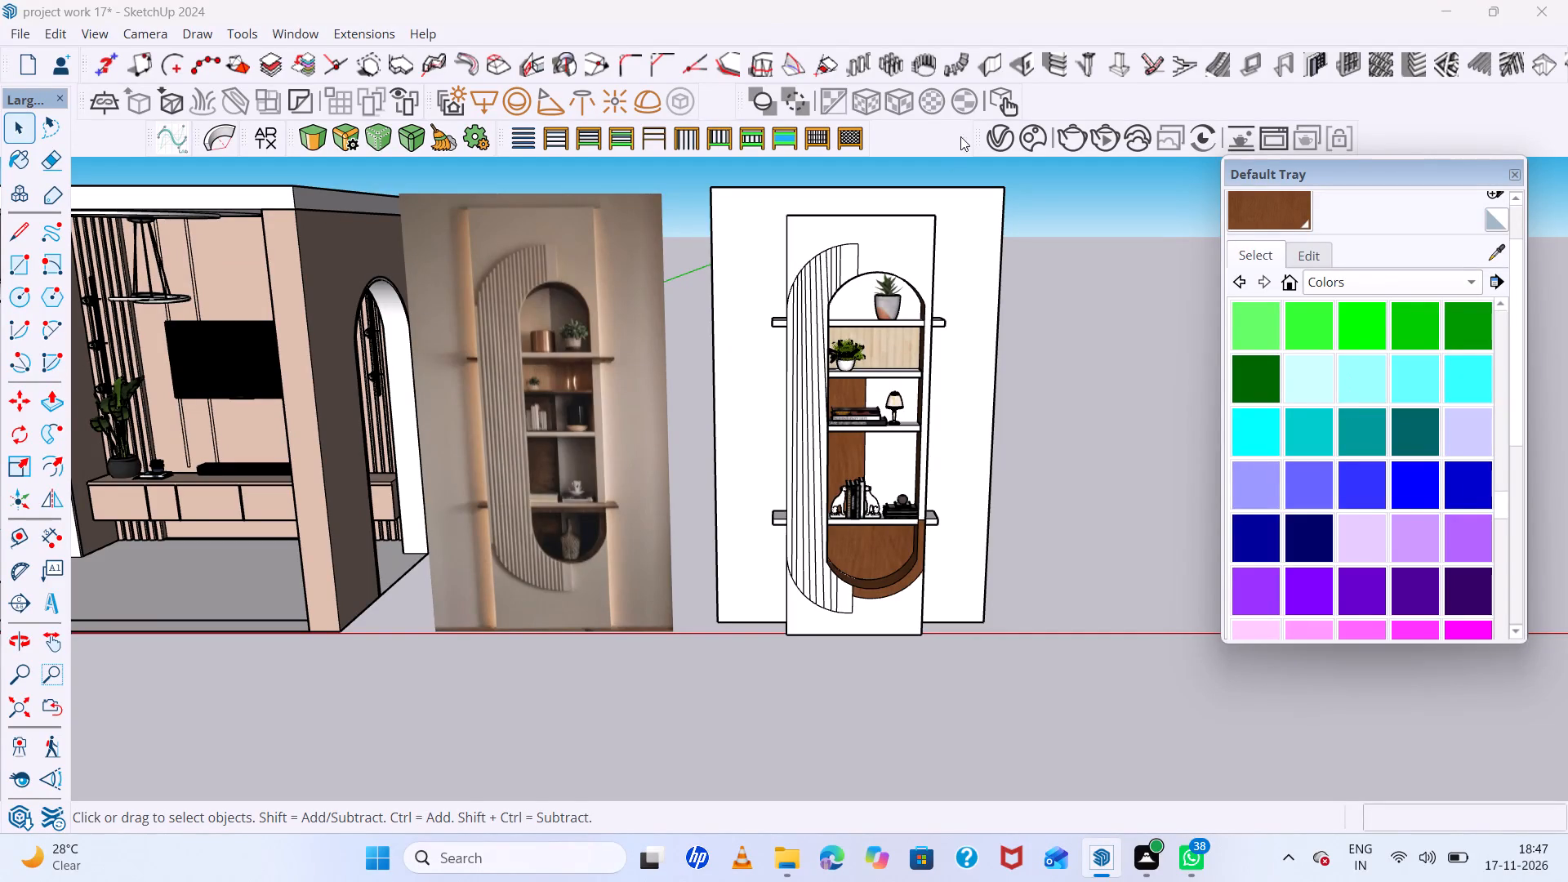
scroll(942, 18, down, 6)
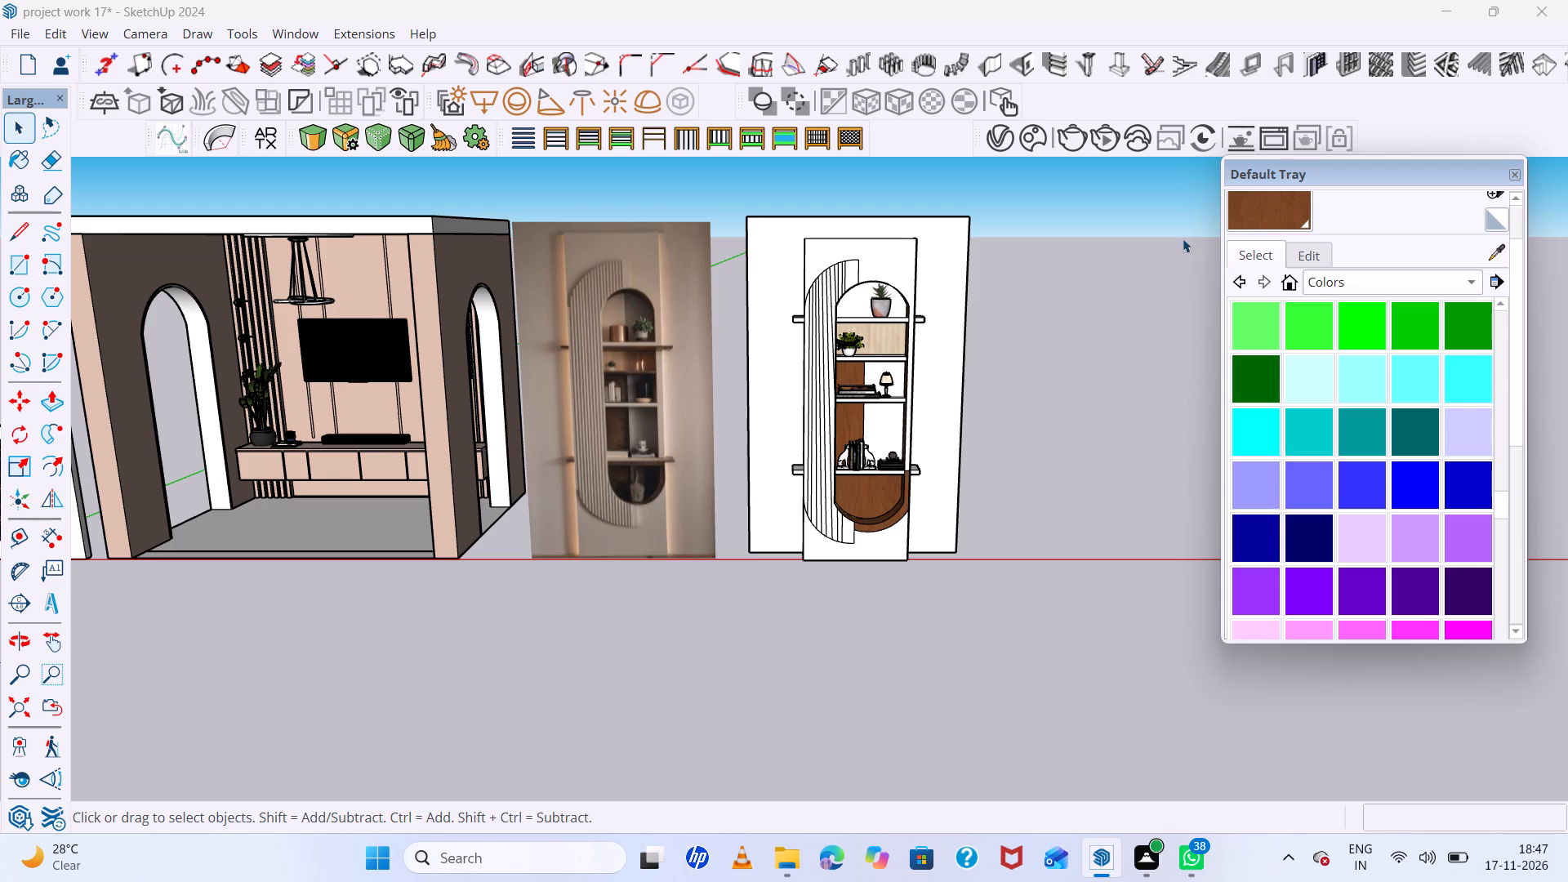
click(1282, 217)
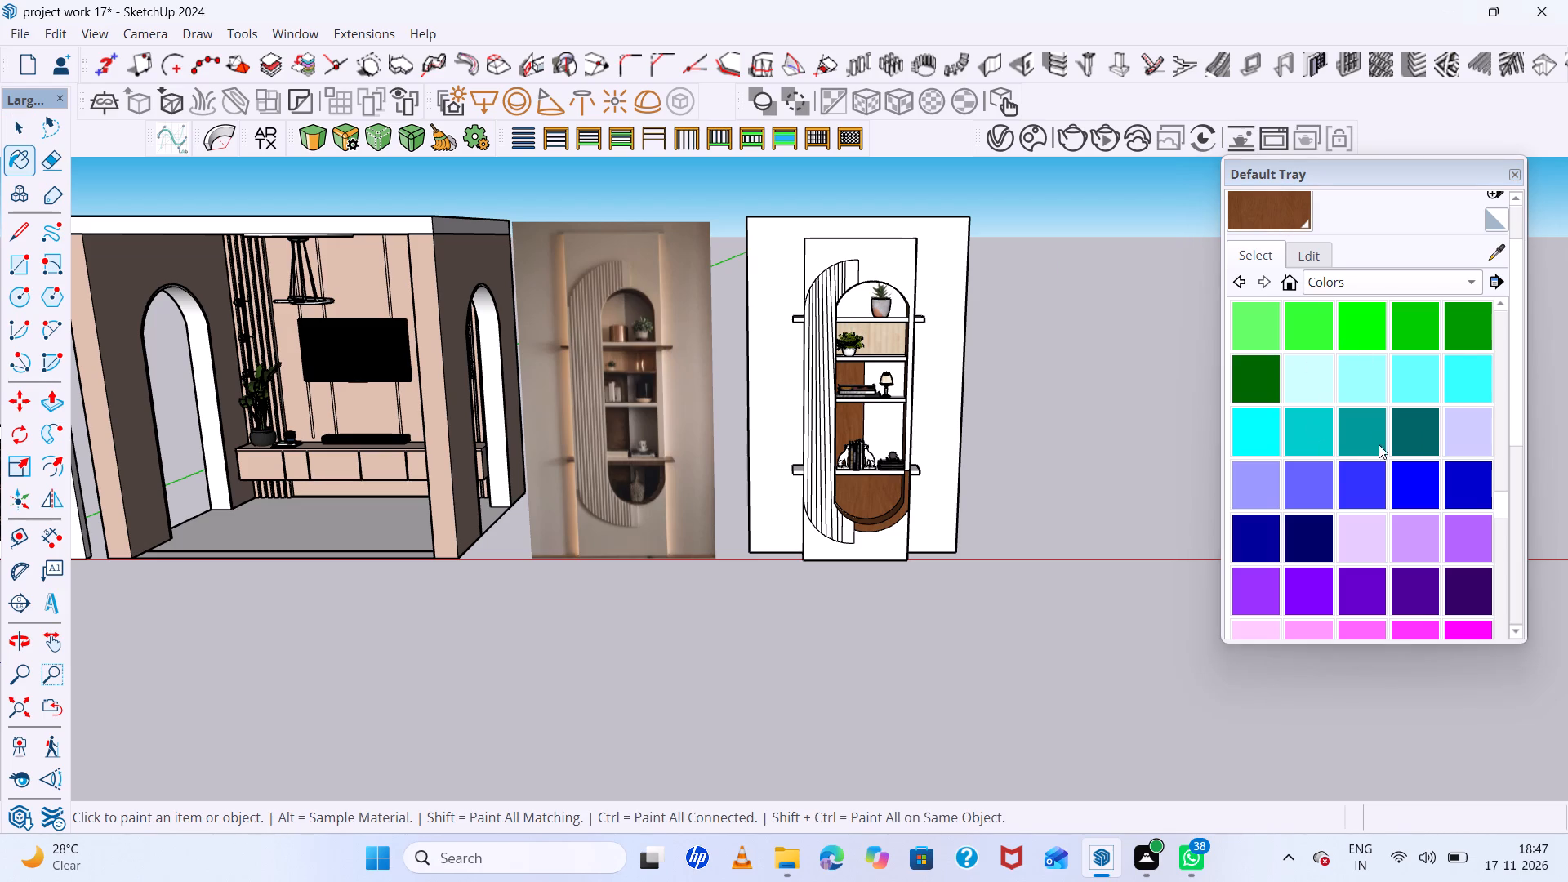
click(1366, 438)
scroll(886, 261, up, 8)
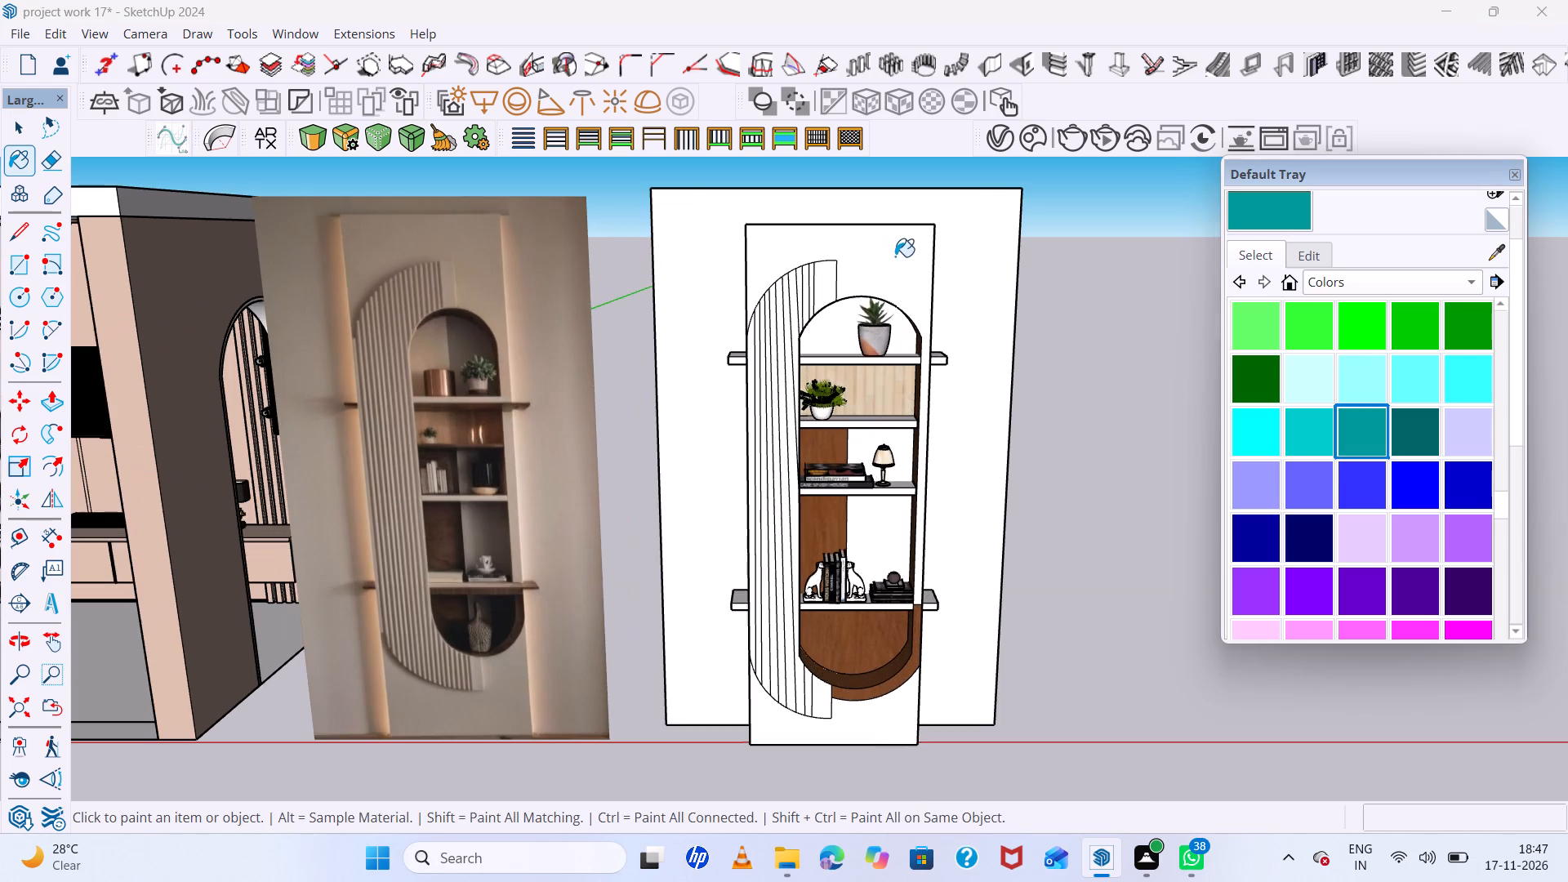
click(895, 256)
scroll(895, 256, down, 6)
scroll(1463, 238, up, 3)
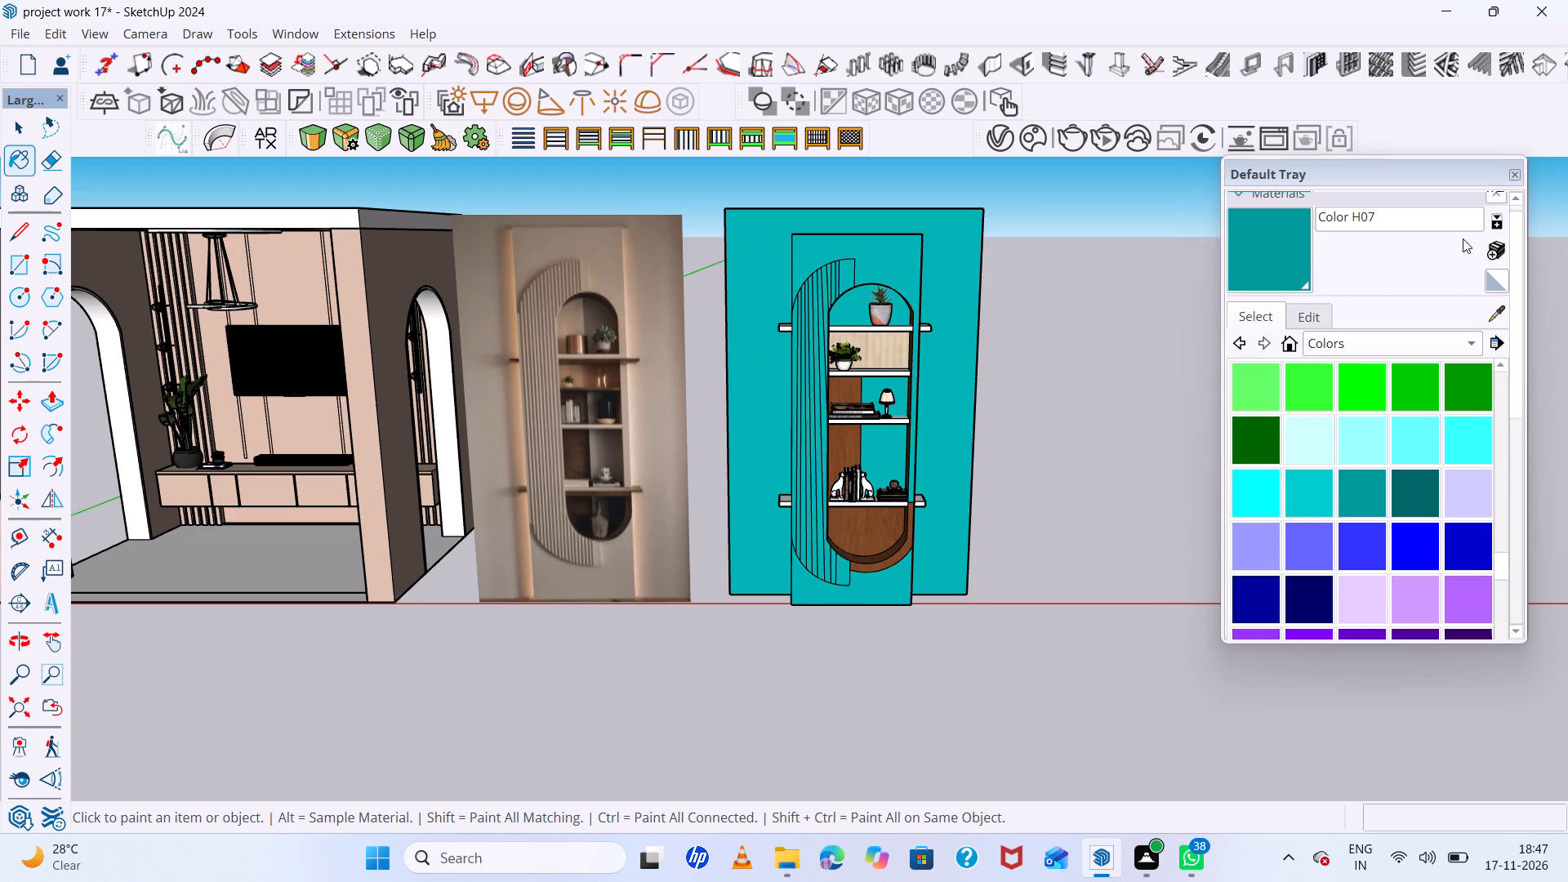
Create a new solid-colour material with RGB values 148, 138, 126.
click(1496, 261)
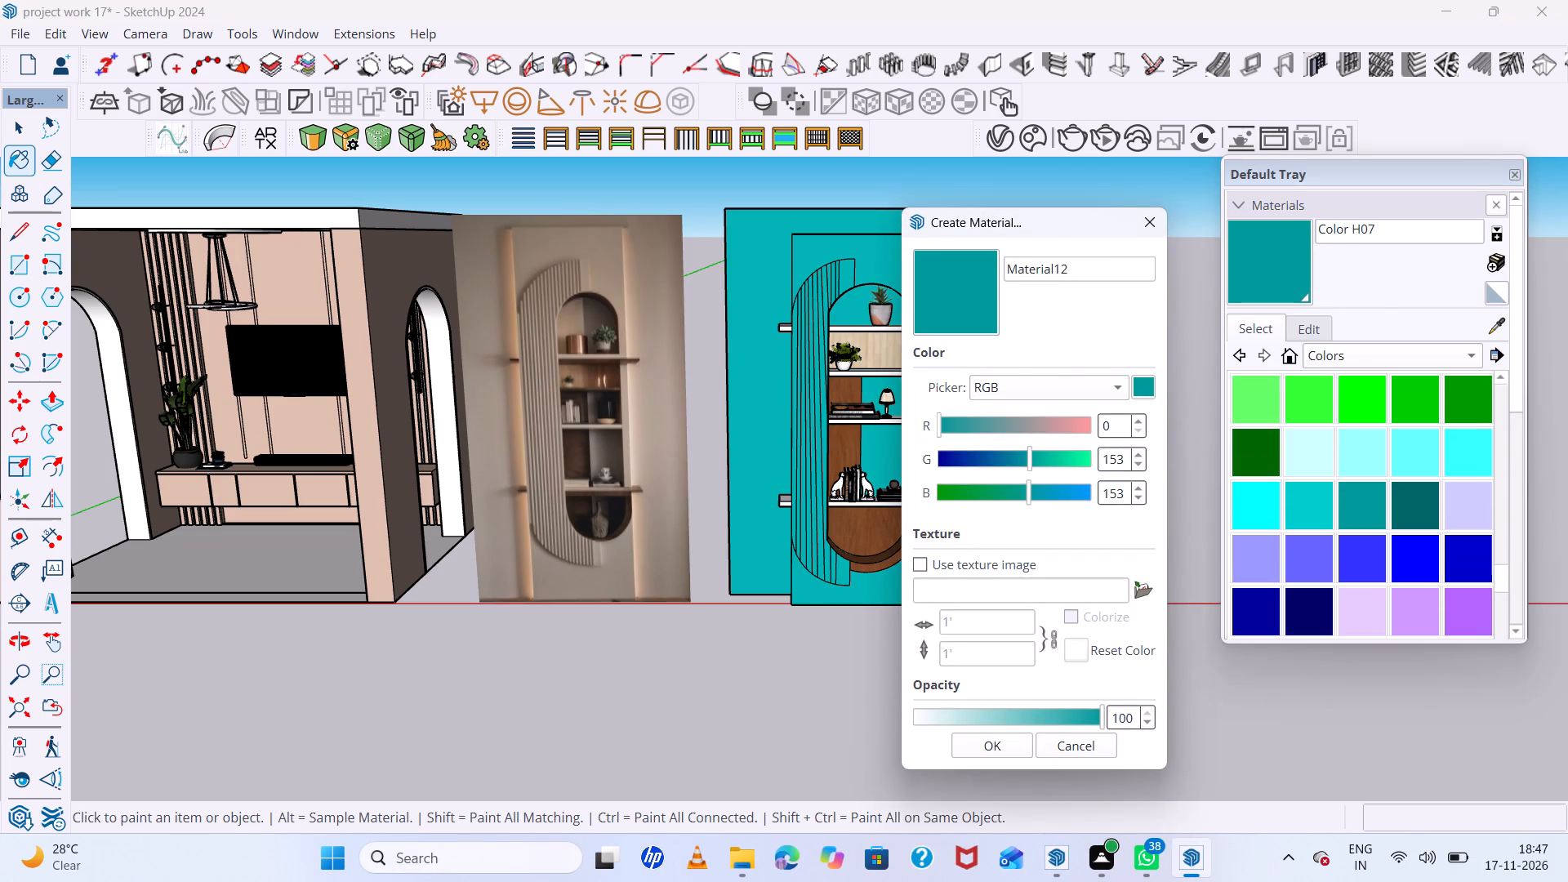
click(1116, 430)
key(BackSpace)
text(148)
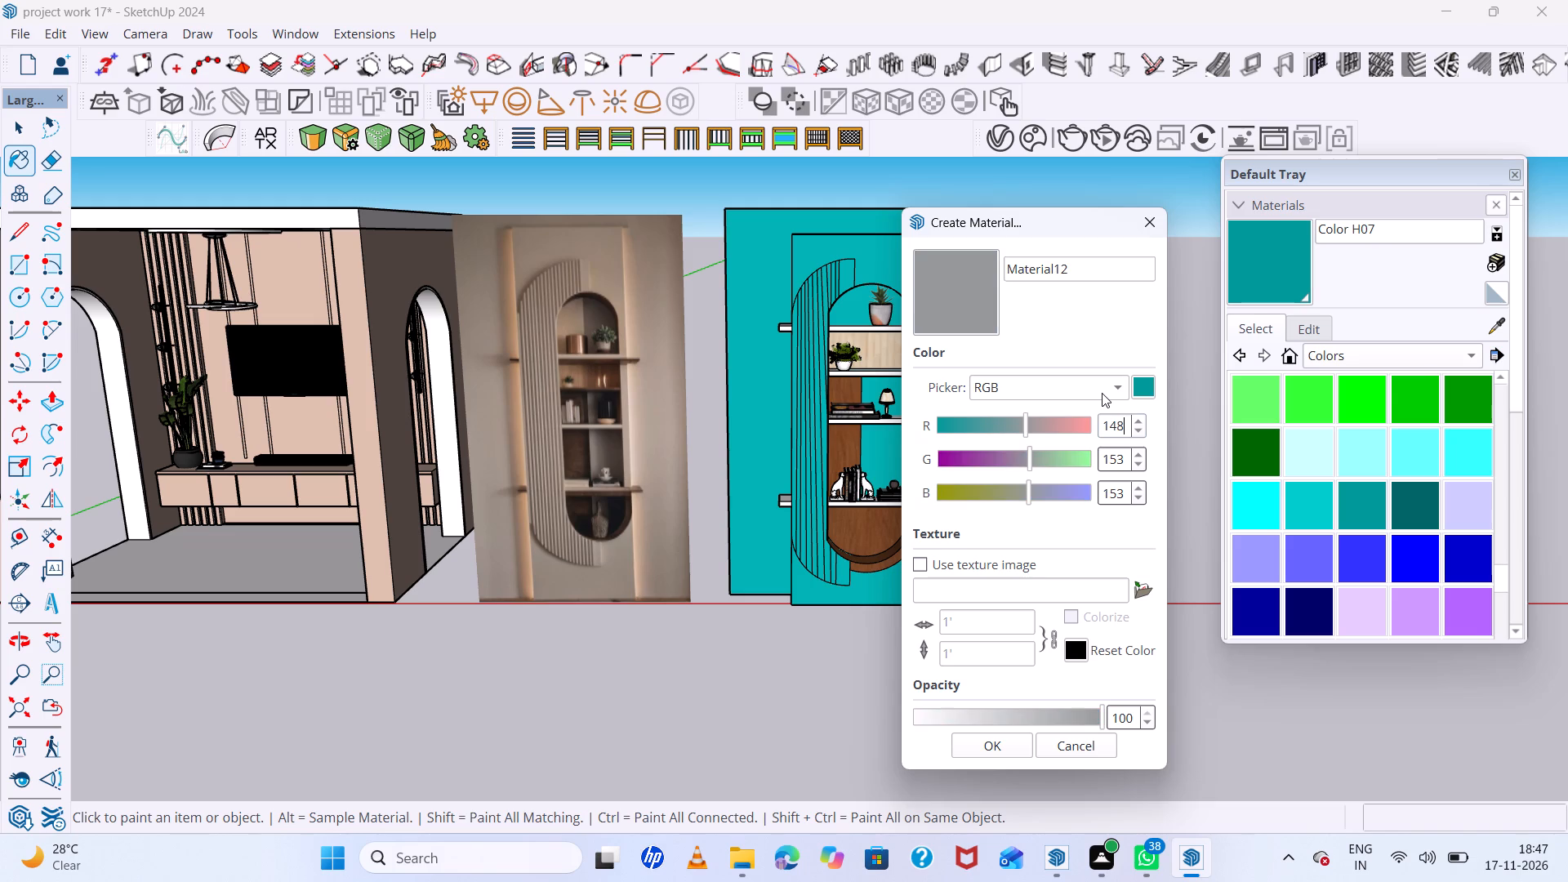
click(1124, 462)
key(BackSpace)
key(BackSpace)
key(BackSpace)
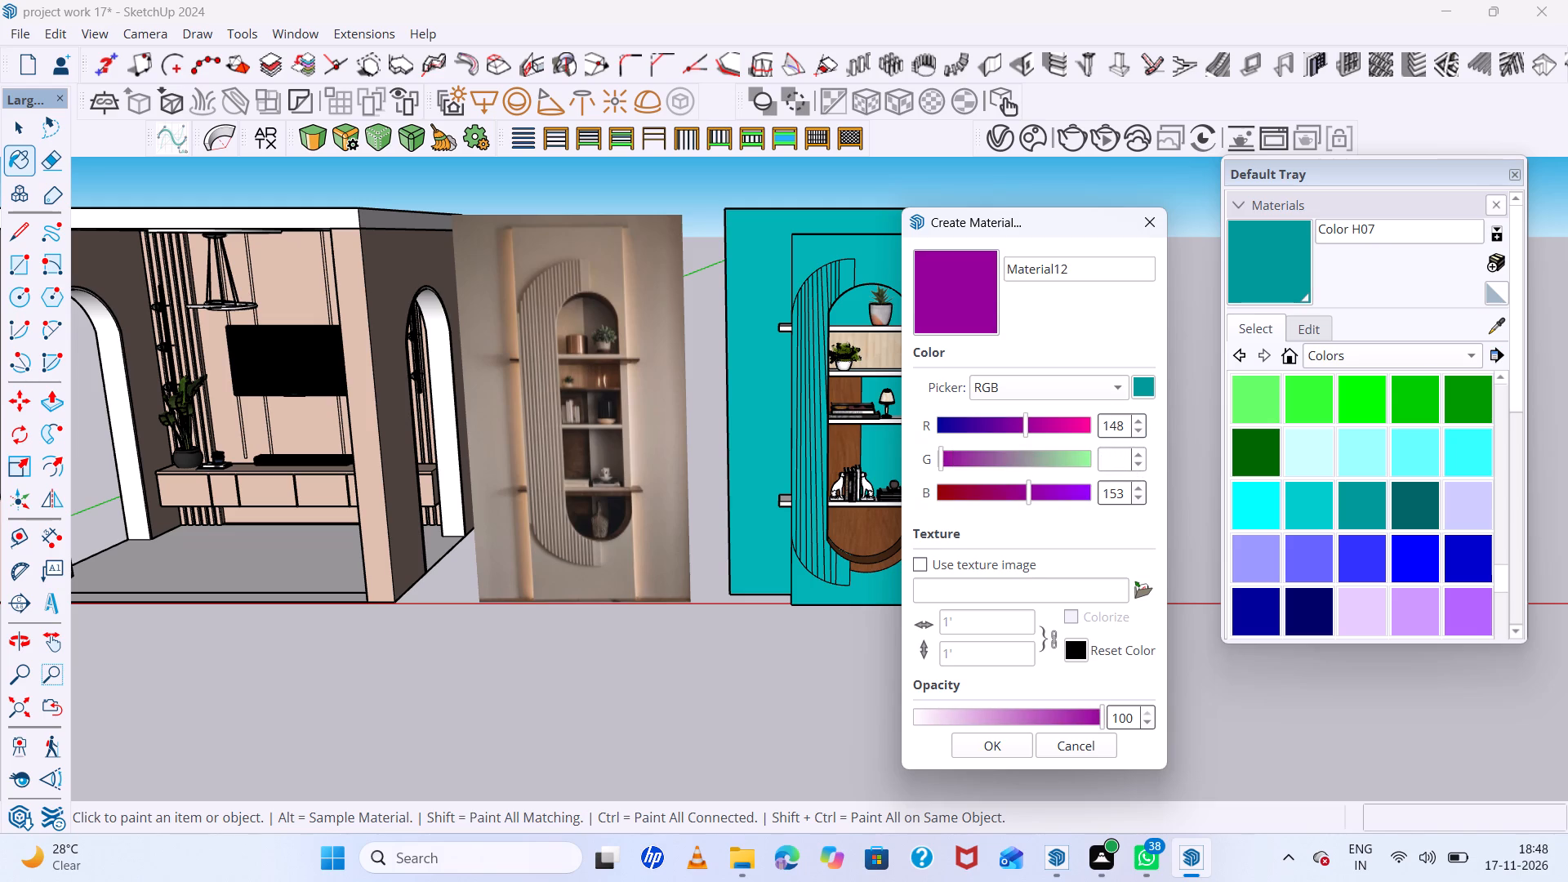
text(138)
click(1126, 495)
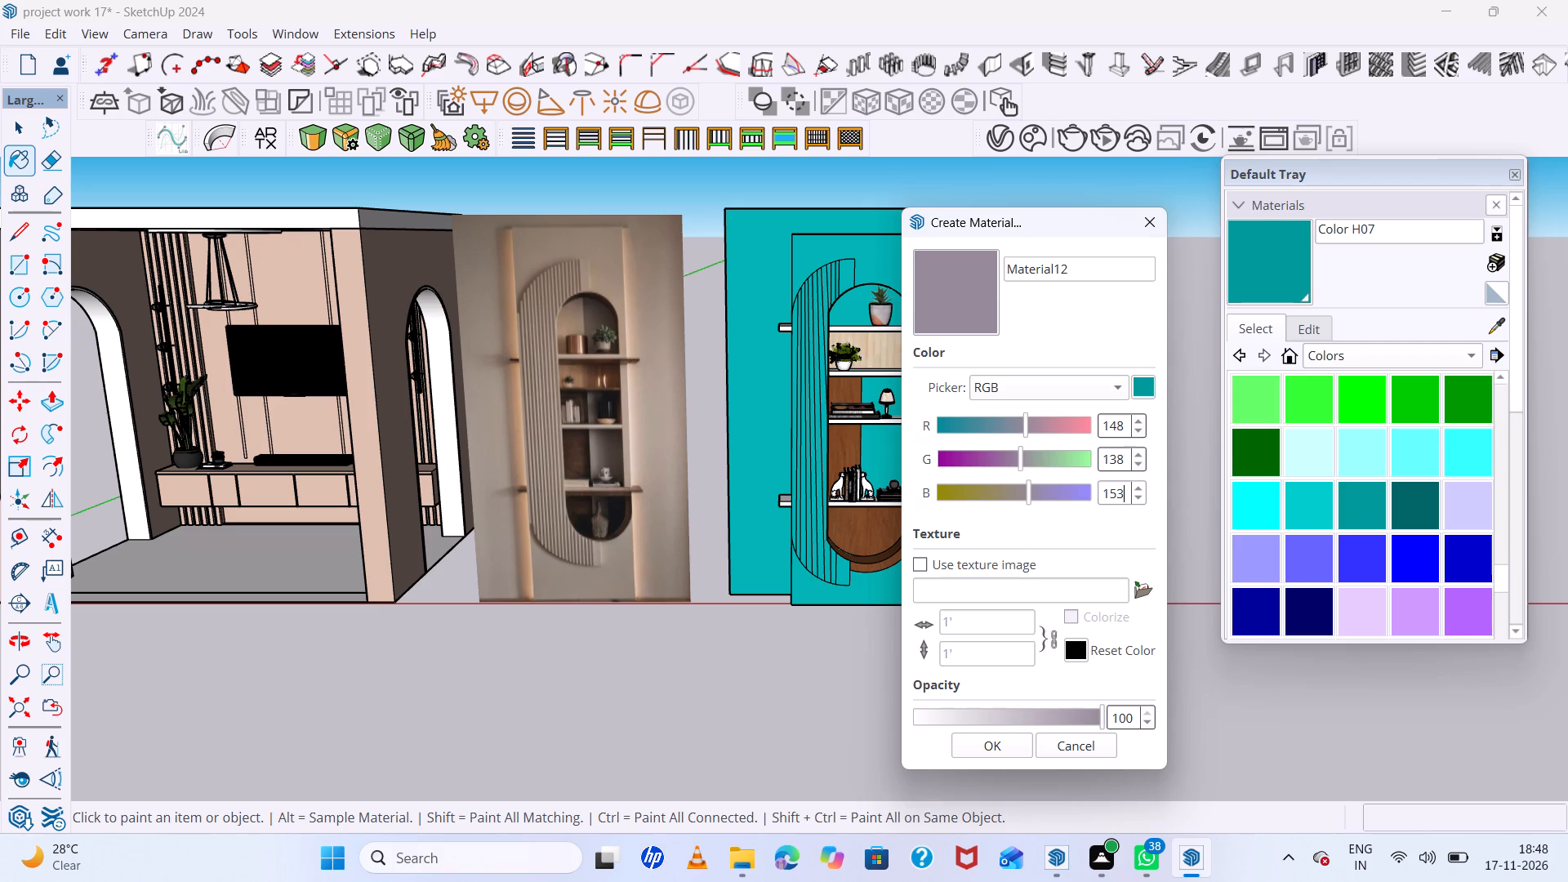
key(BackSpace)
key(BackSpace)
key(BackSpace)
key(BackSpace)
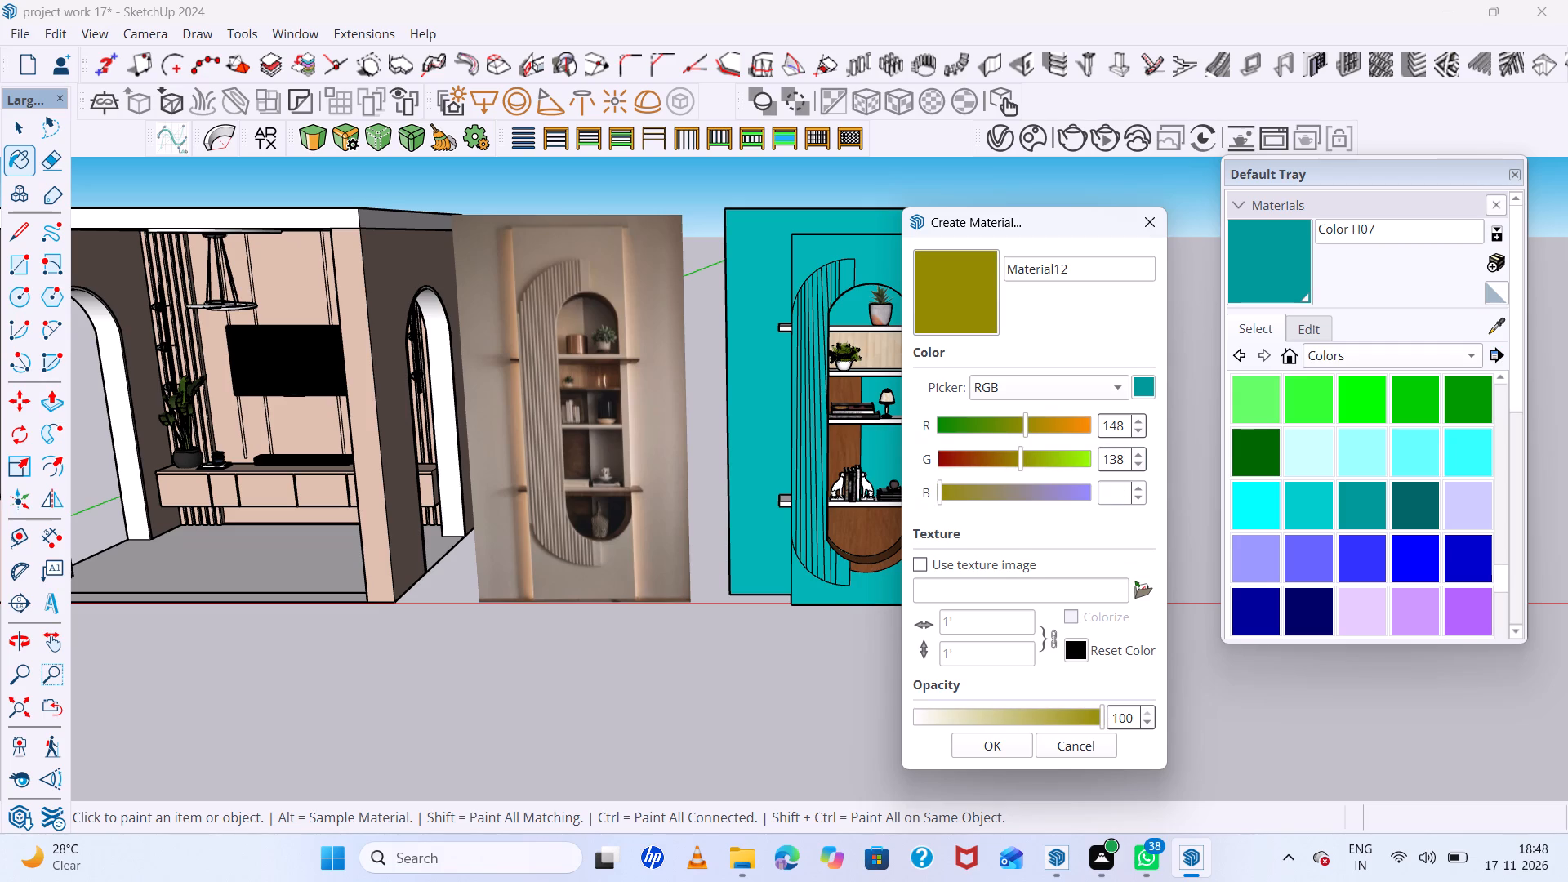
text(126)
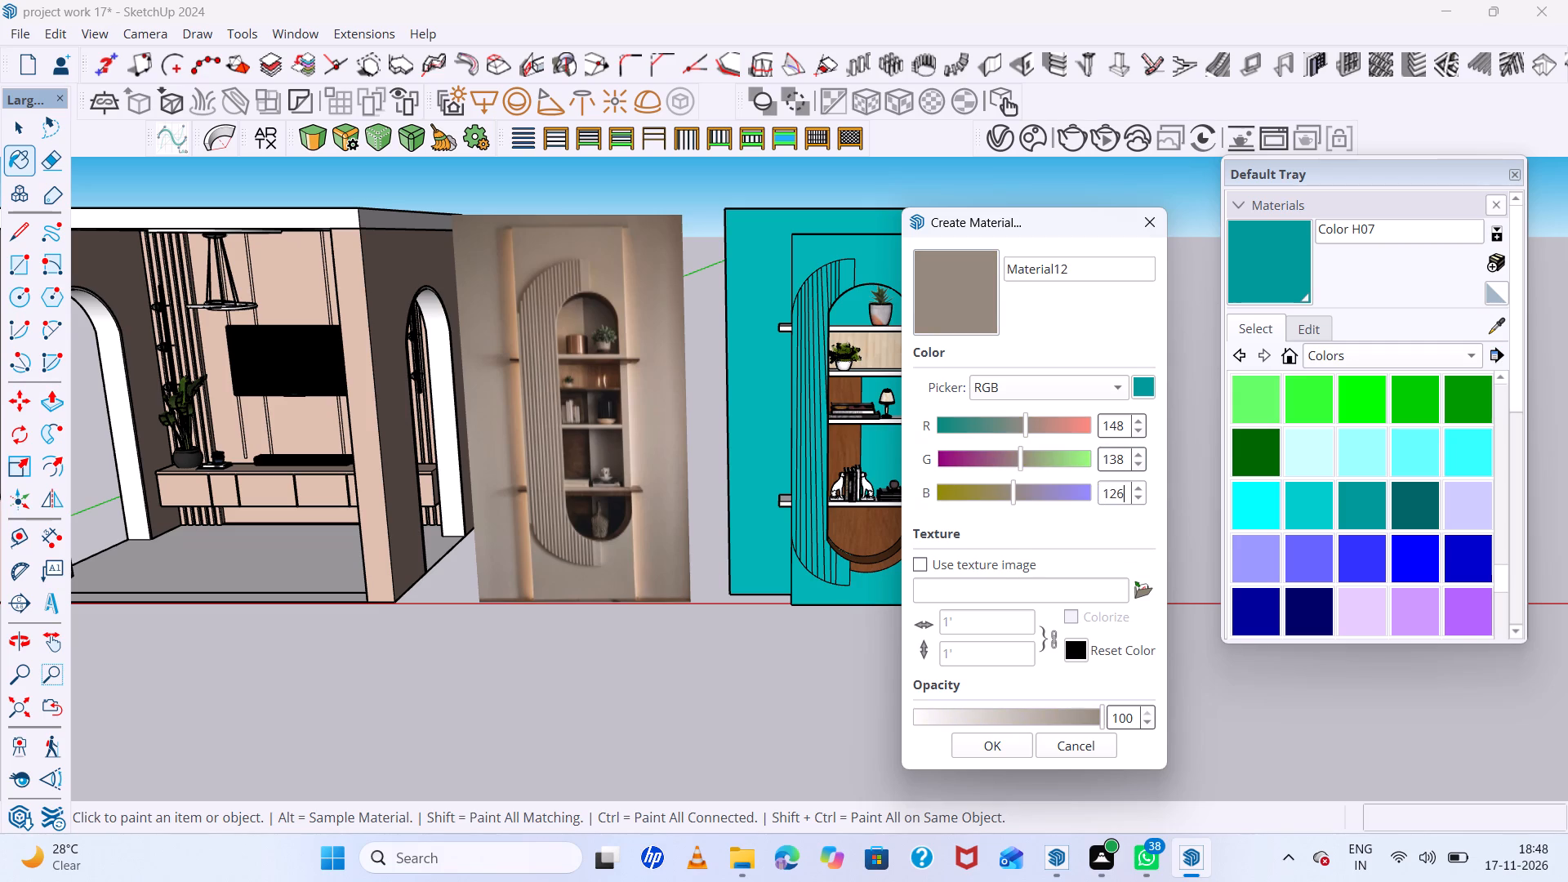
click(1003, 755)
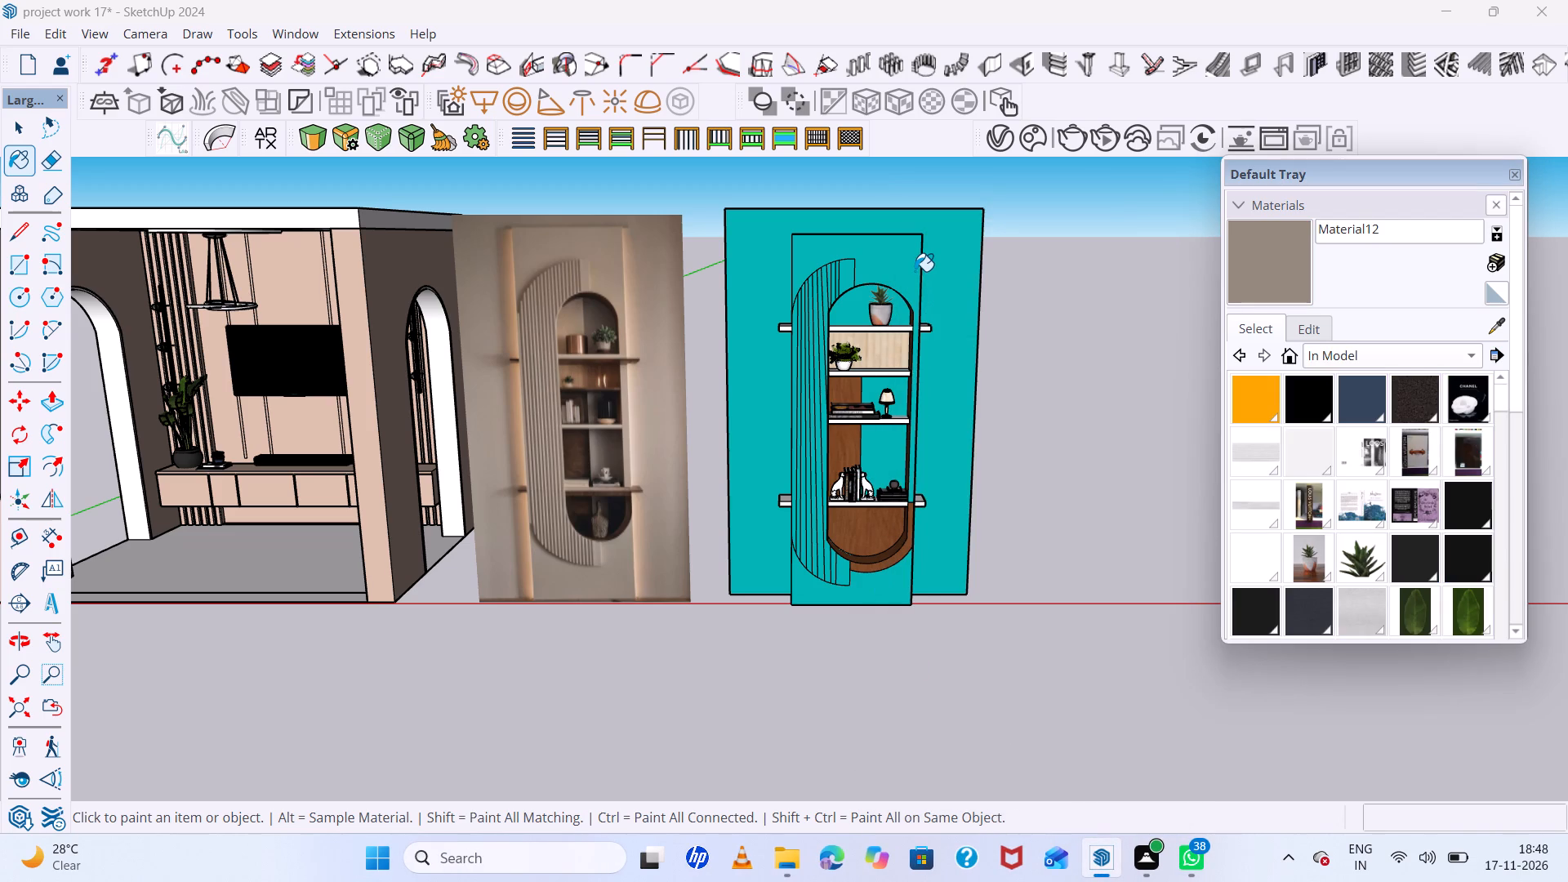
Paint the arched niche panel with the new taupe material.
click(915, 271)
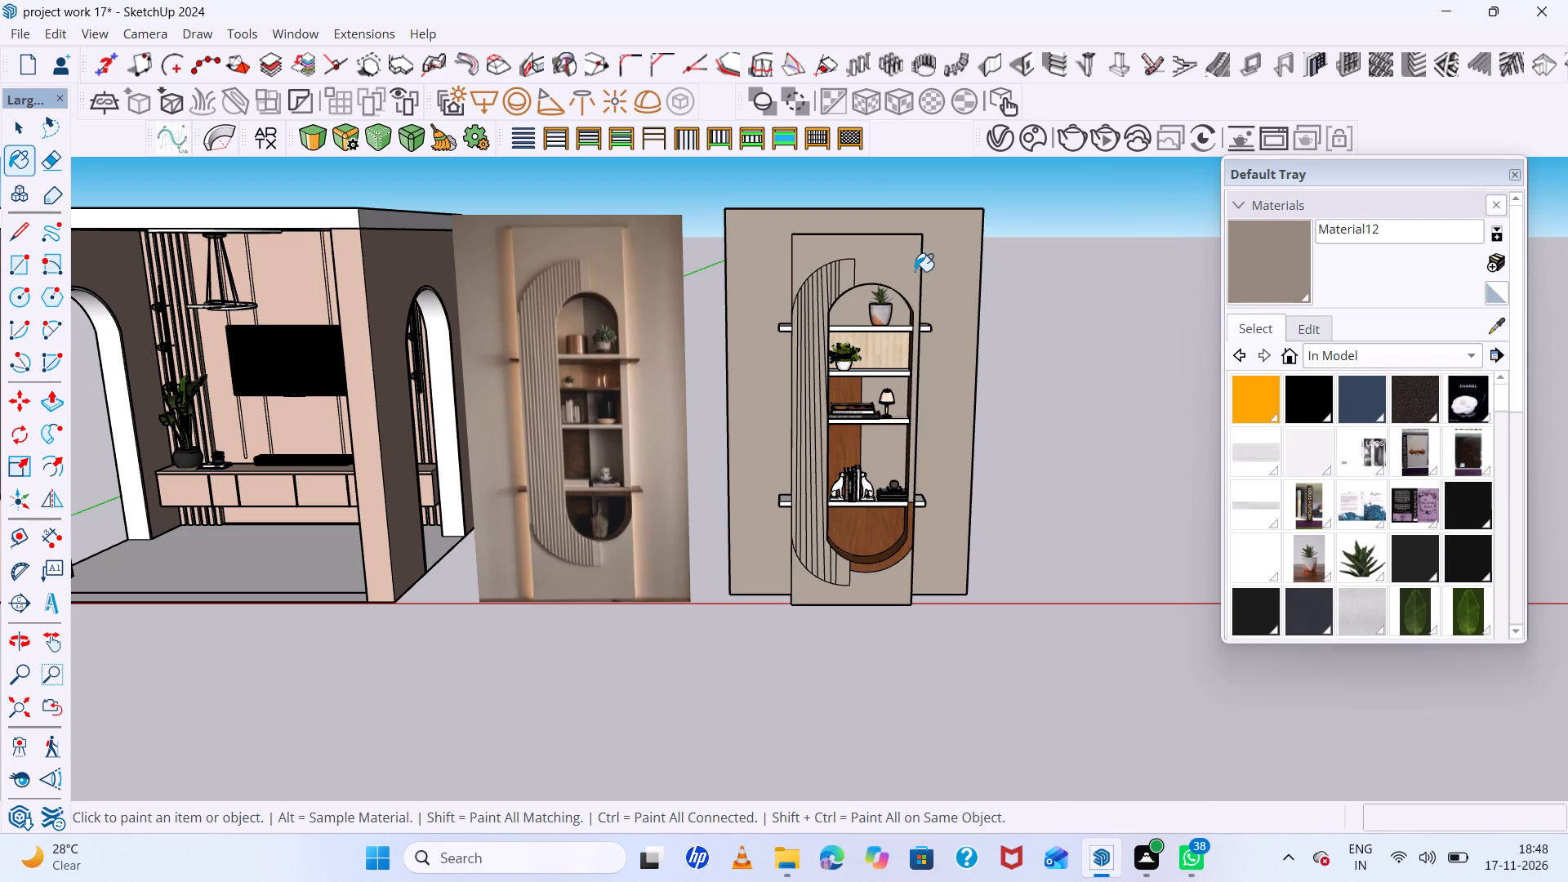
Examine the painted niche panel and its shelves from several angles against the reference photo.
scroll(898, 306, down, 5)
middle_drag(943, 371, 941, 283)
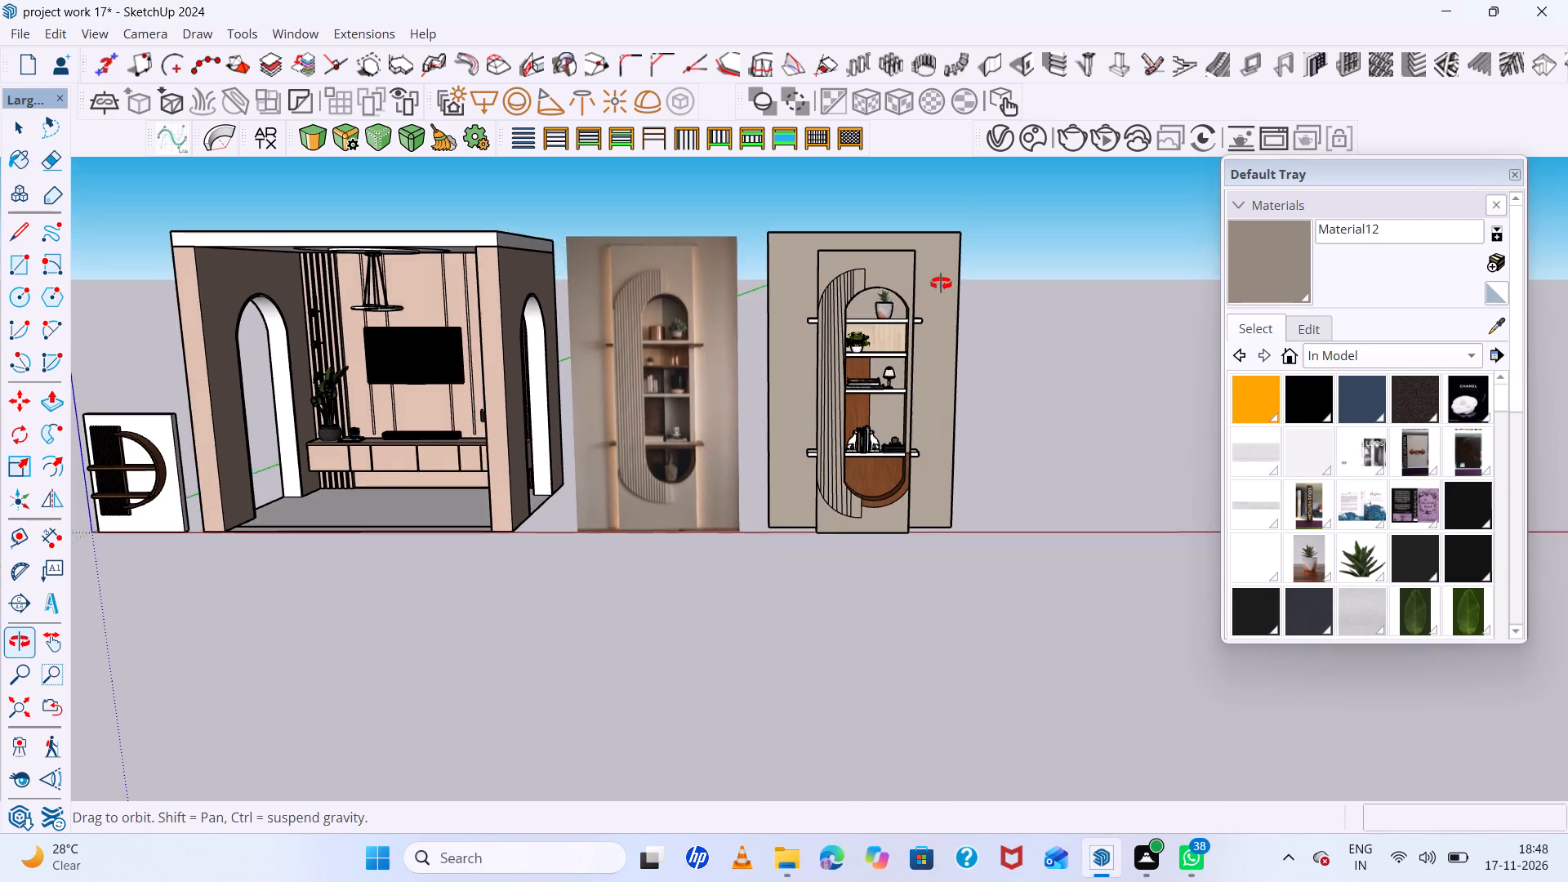
middle_drag(941, 283, 935, 236)
scroll(899, 242, up, 6)
scroll(782, 287, up, 5)
scroll(782, 287, down, 5)
scroll(885, 301, up, 6)
scroll(885, 301, down, 4)
middle_drag(885, 301, 884, 301)
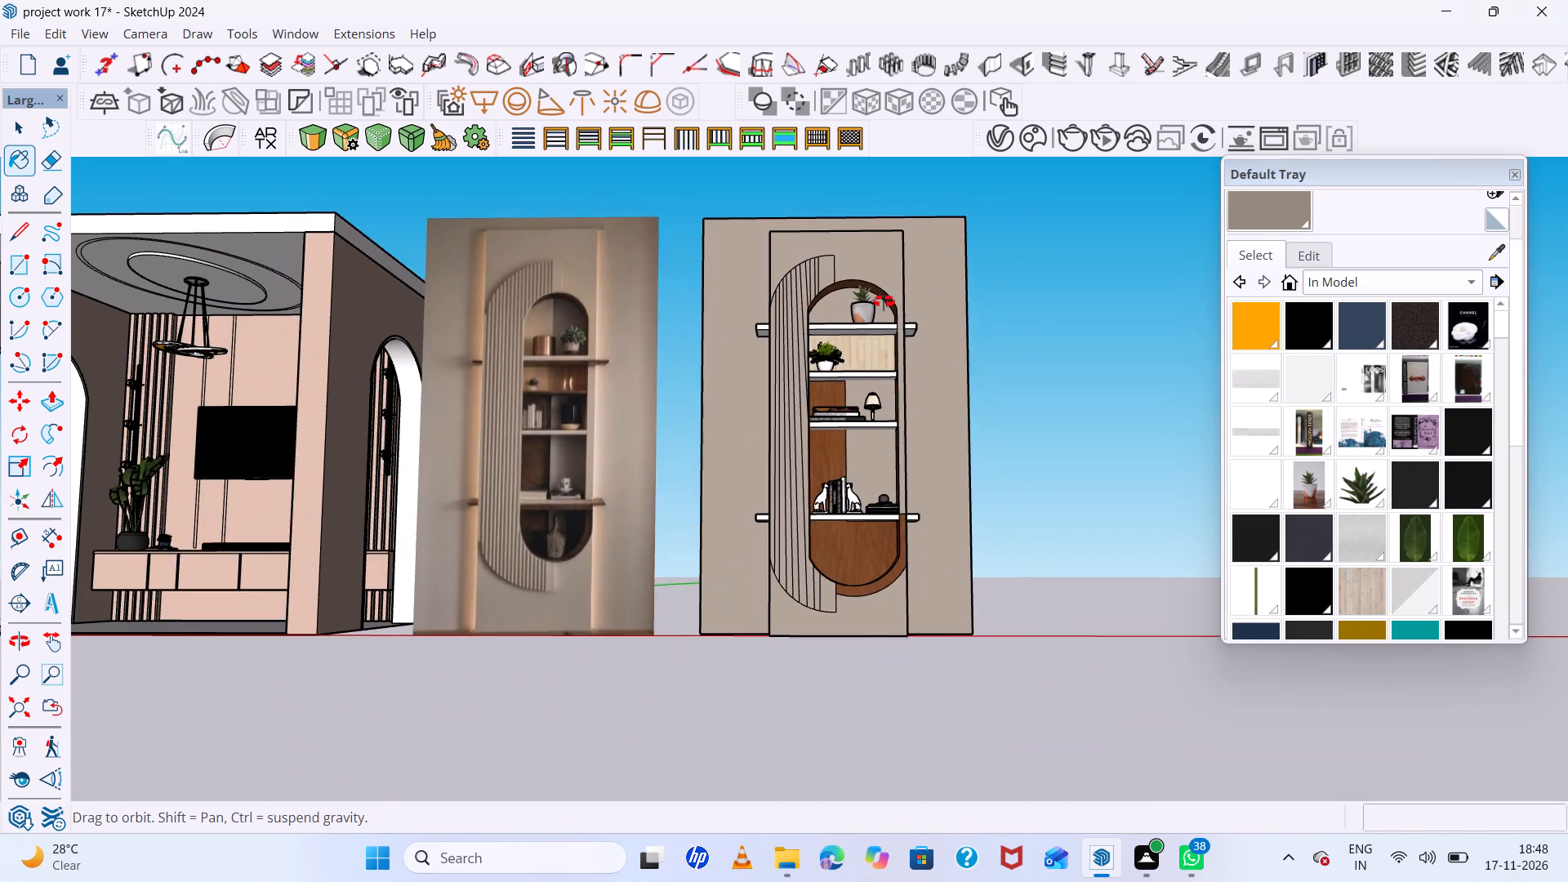
middle_drag(884, 301, 978, 330)
key(space)
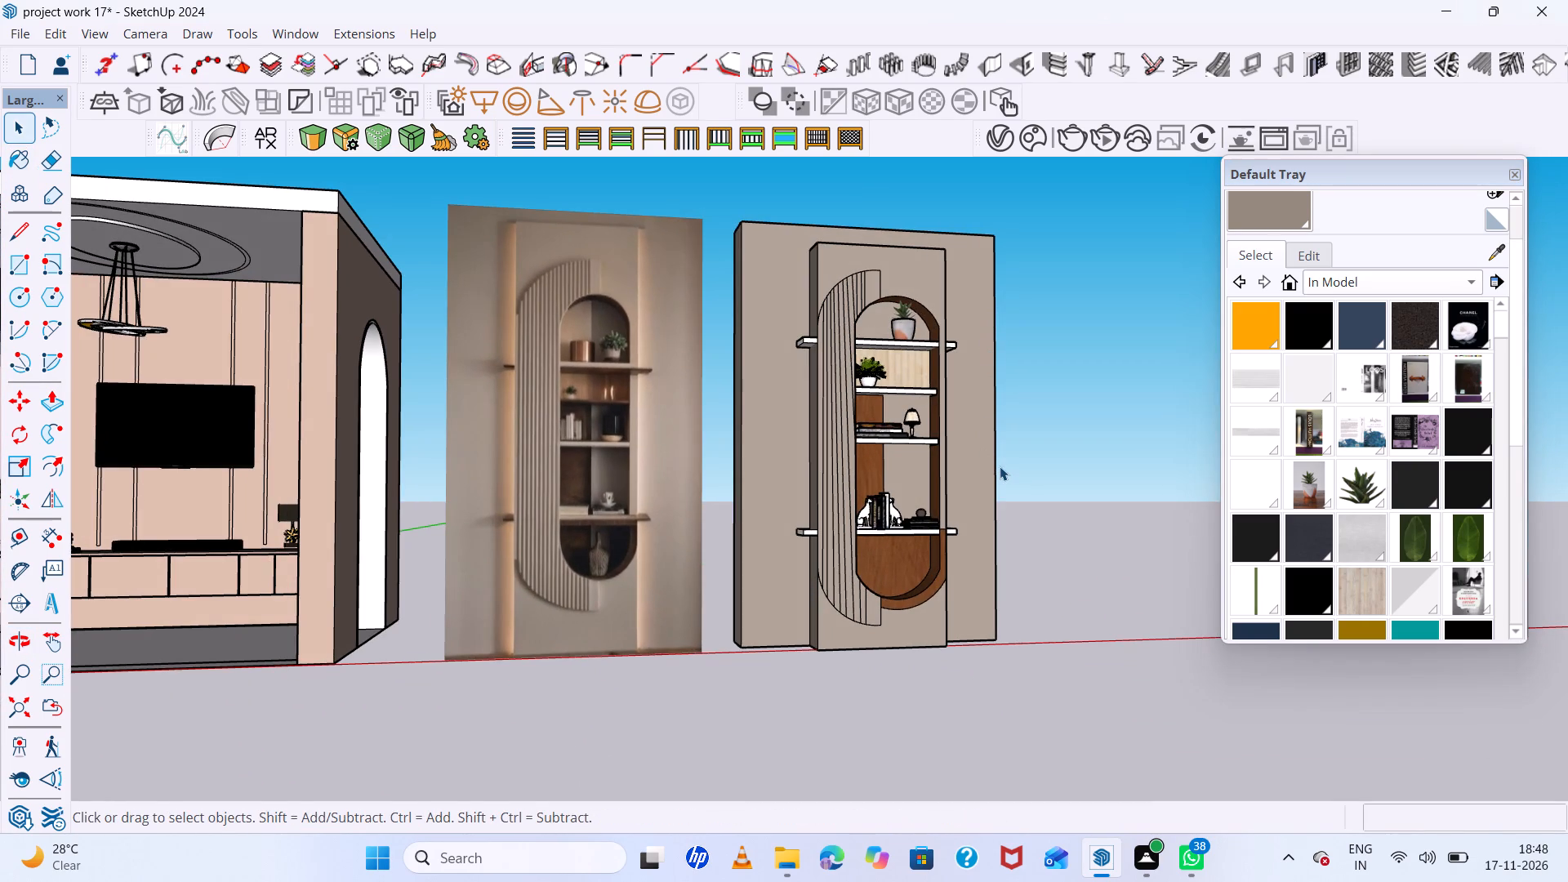
scroll(944, 463, up, 6)
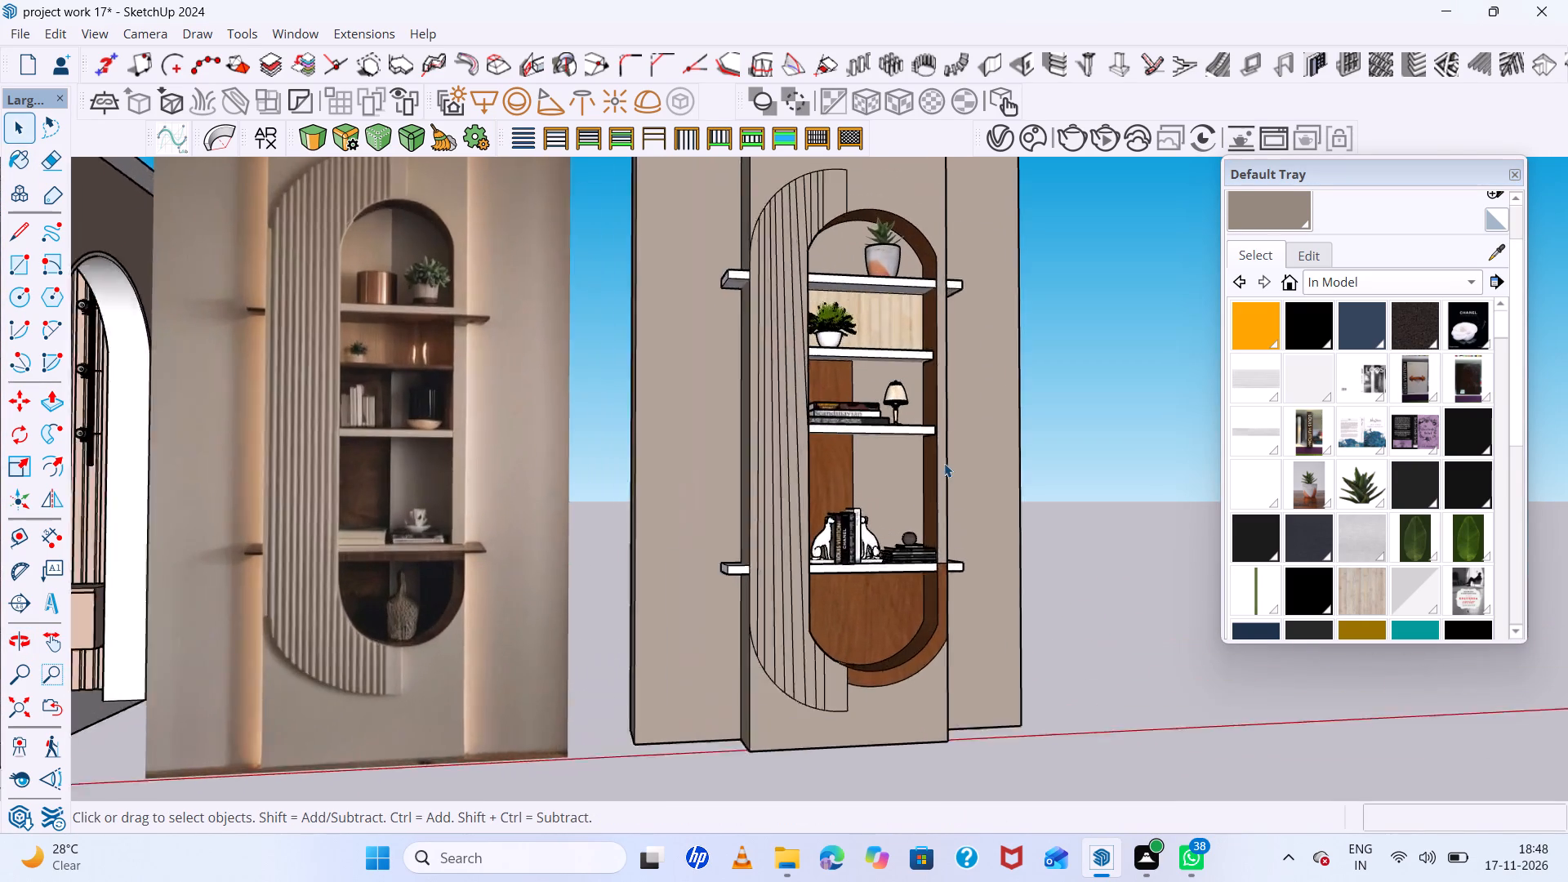
scroll(910, 463, up, 7)
click(903, 460)
scroll(895, 457, down, 4)
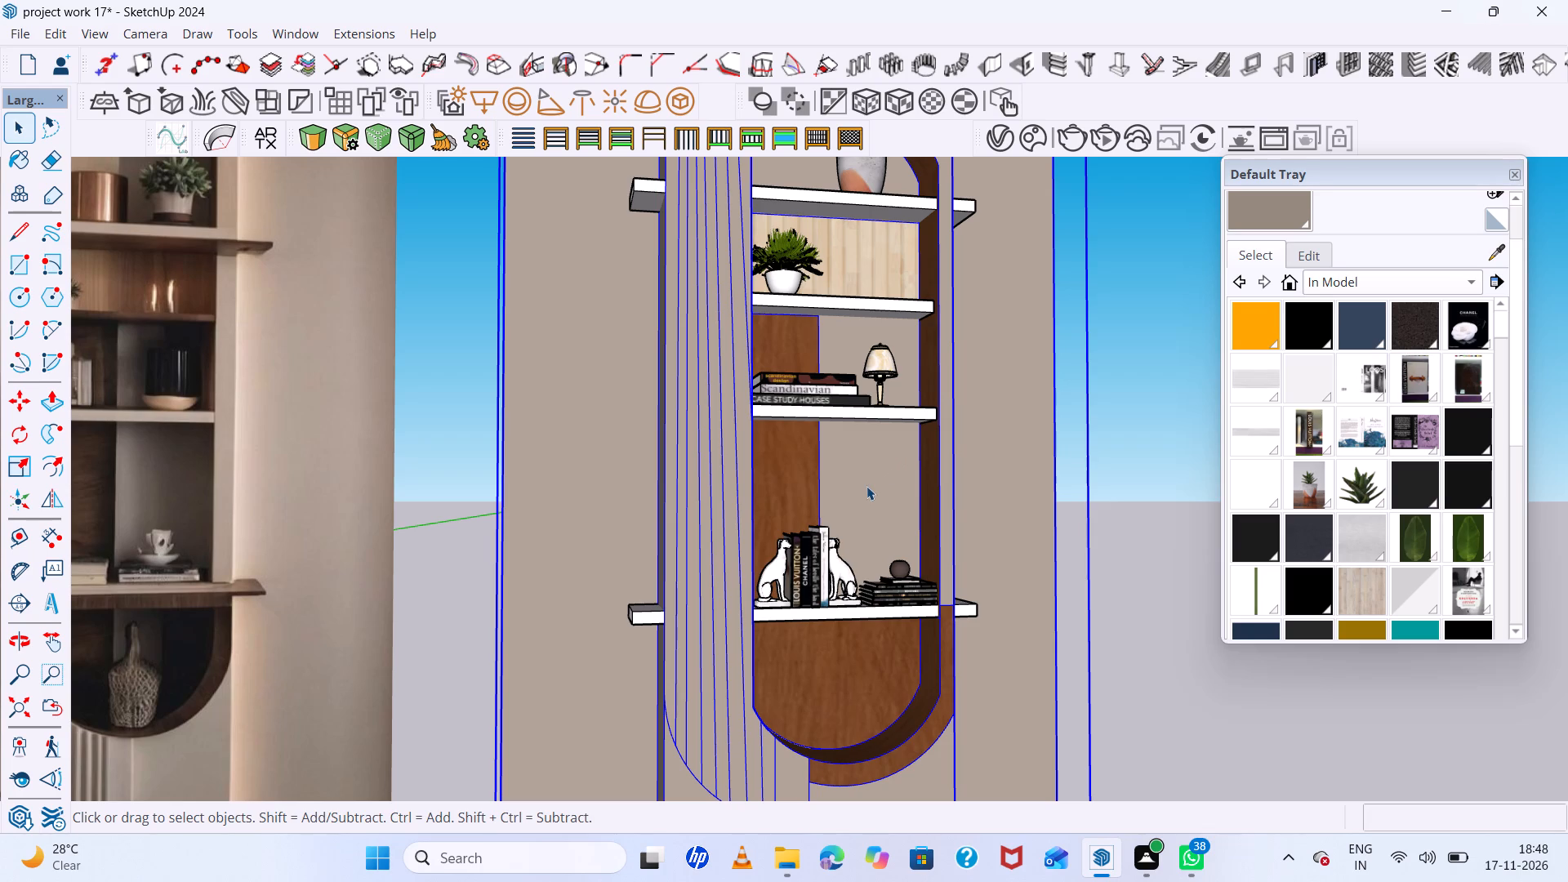
scroll(865, 486, down, 10)
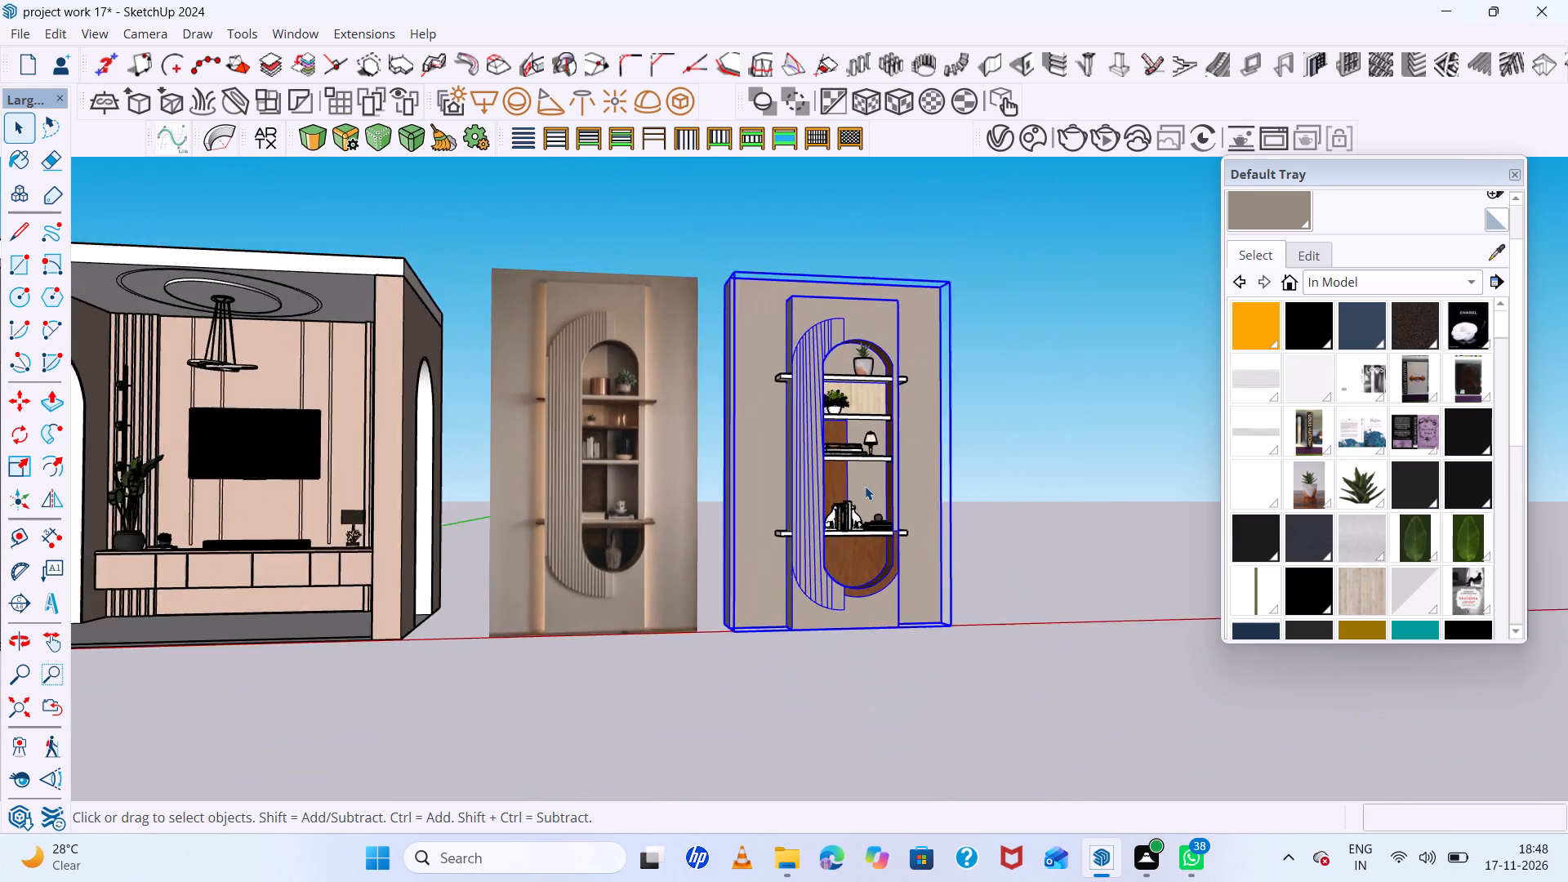
scroll(865, 486, down, 4)
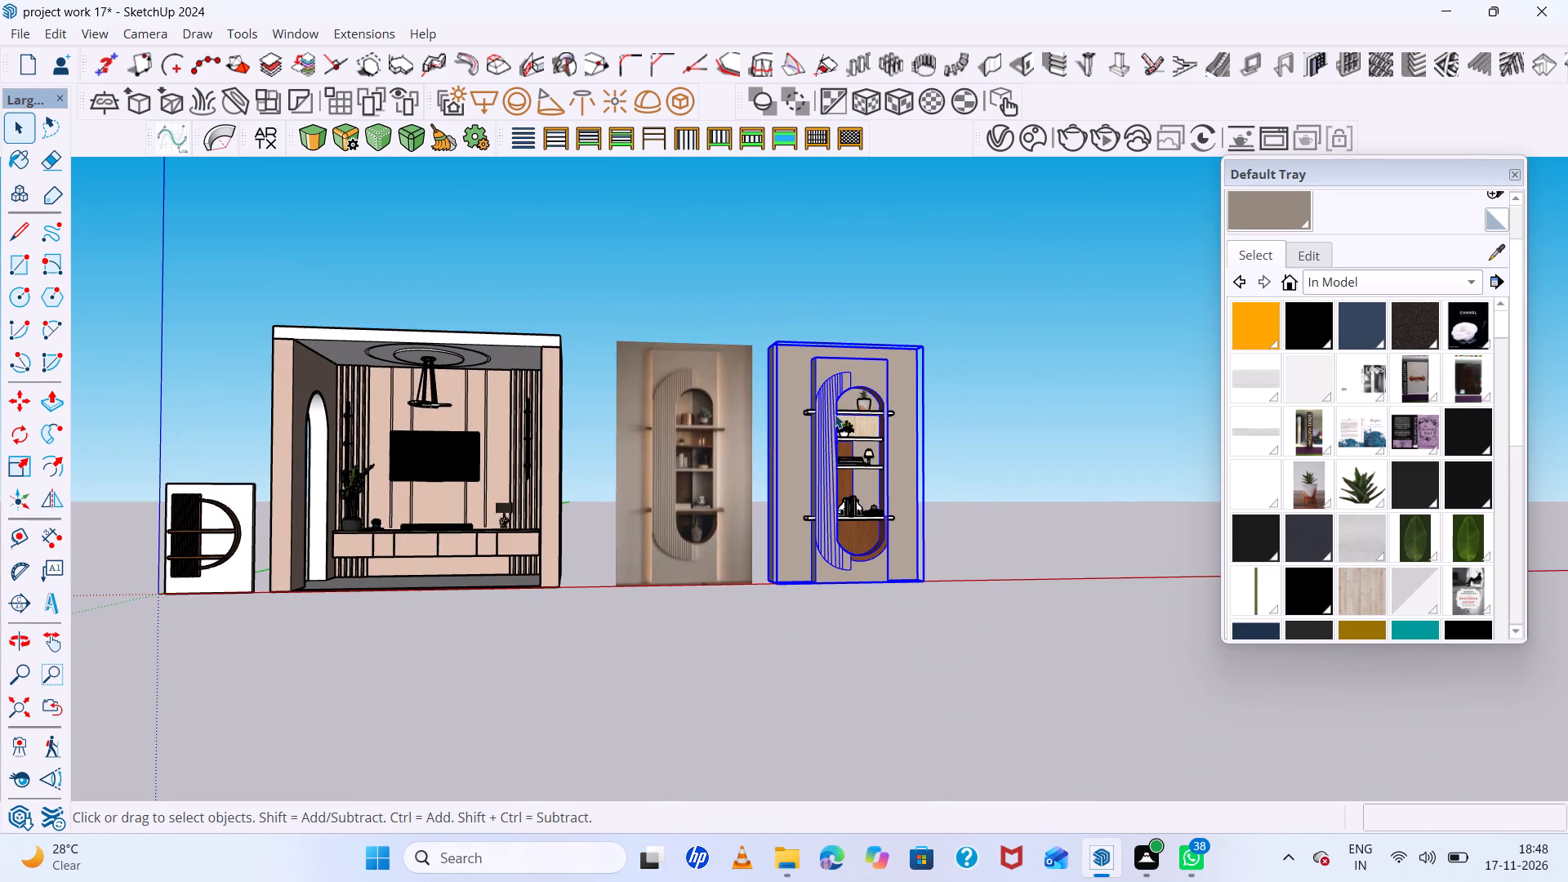
scroll(835, 412, up, 6)
scroll(966, 447, up, 5)
click(1011, 467)
scroll(996, 533, up, 6)
scroll(854, 459, down, 6)
Delete the reference photo standing between the TV room and the niche panel.
middle_drag(840, 461, 624, 351)
click(552, 418)
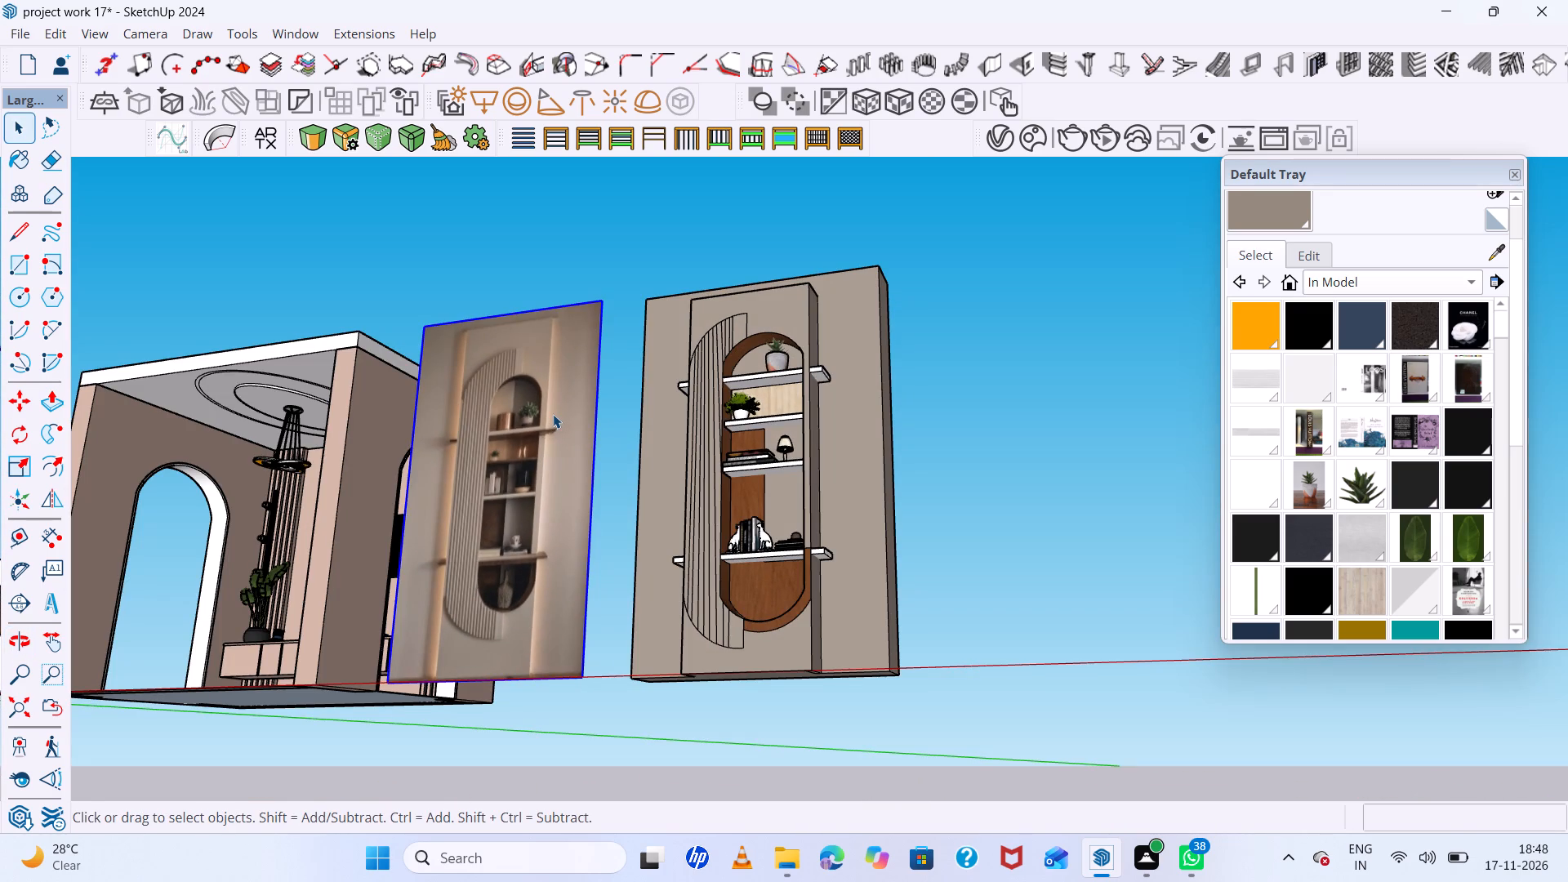
key(Delete)
scroll(560, 416, down, 7)
scroll(703, 424, down, 6)
middle_drag(719, 443, 819, 501)
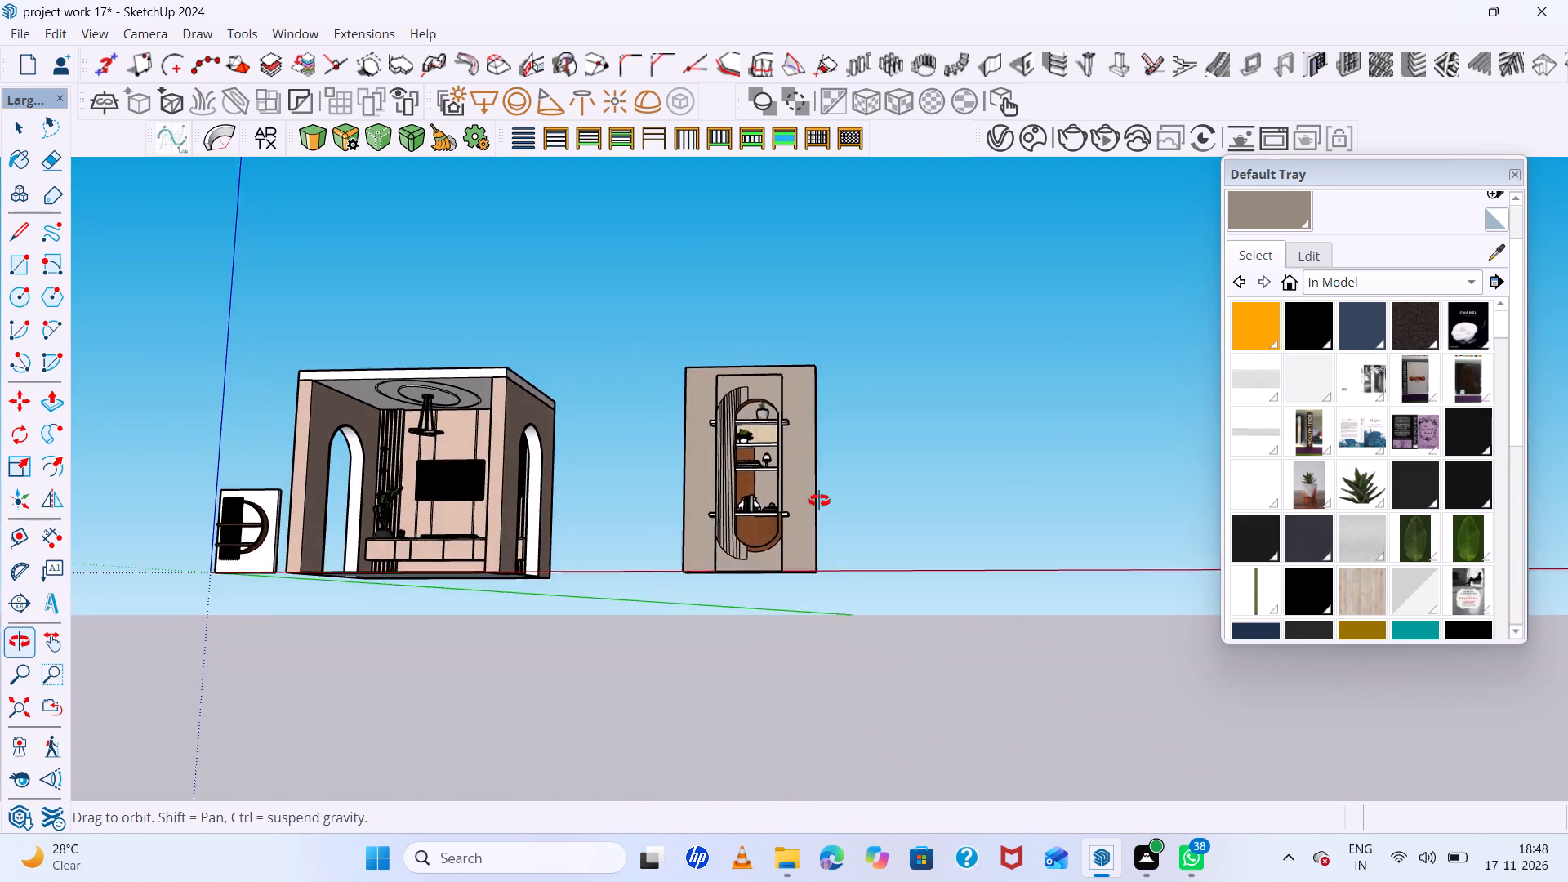
middle_drag(819, 501, 827, 516)
scroll(761, 479, up, 6)
scroll(826, 474, down, 7)
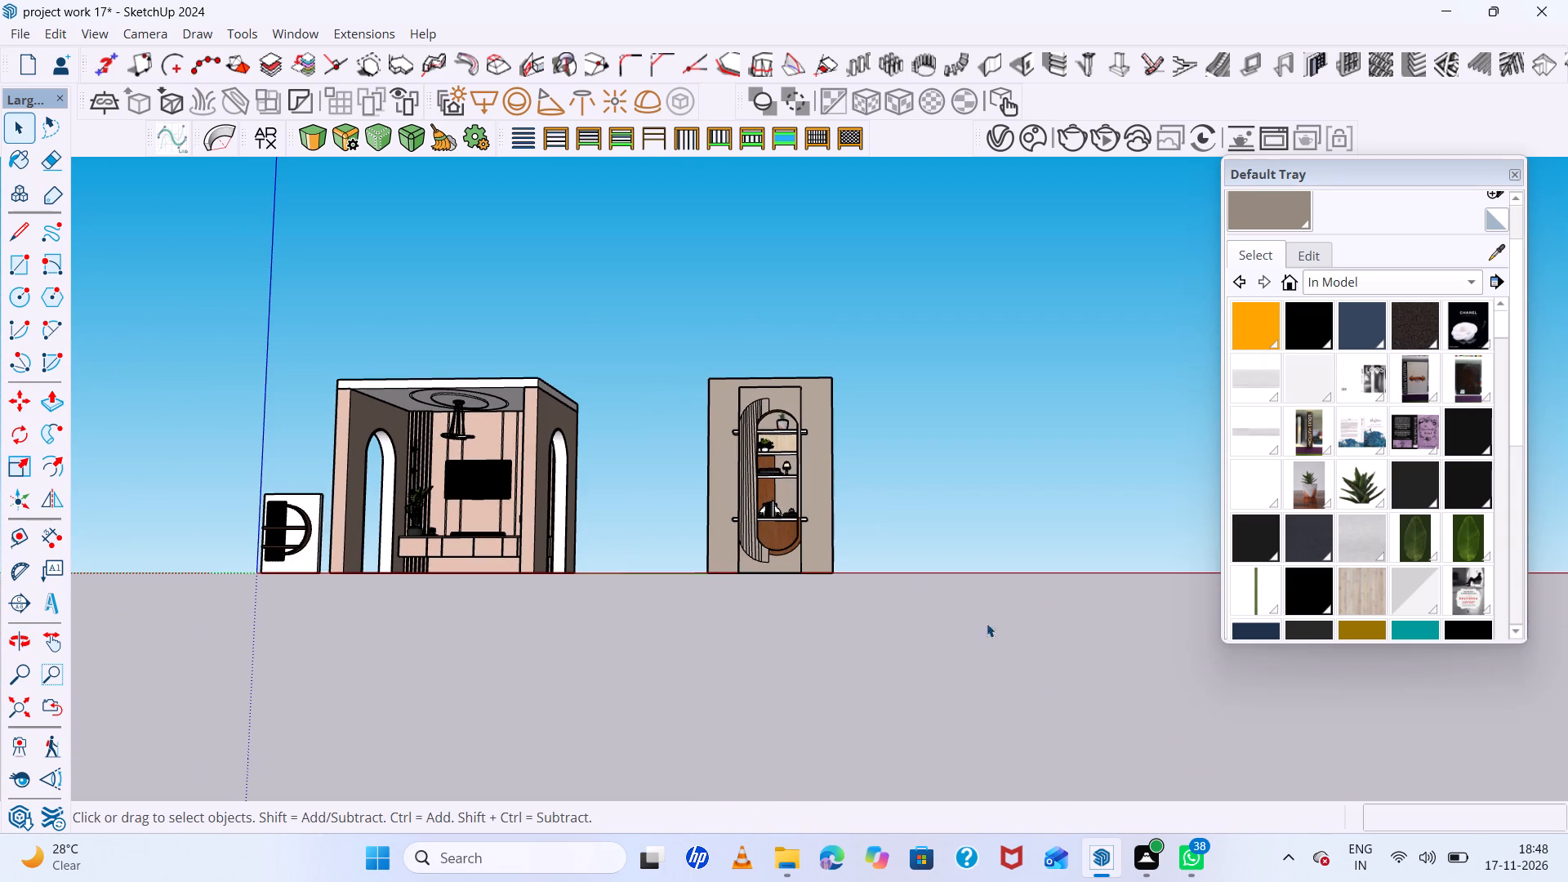
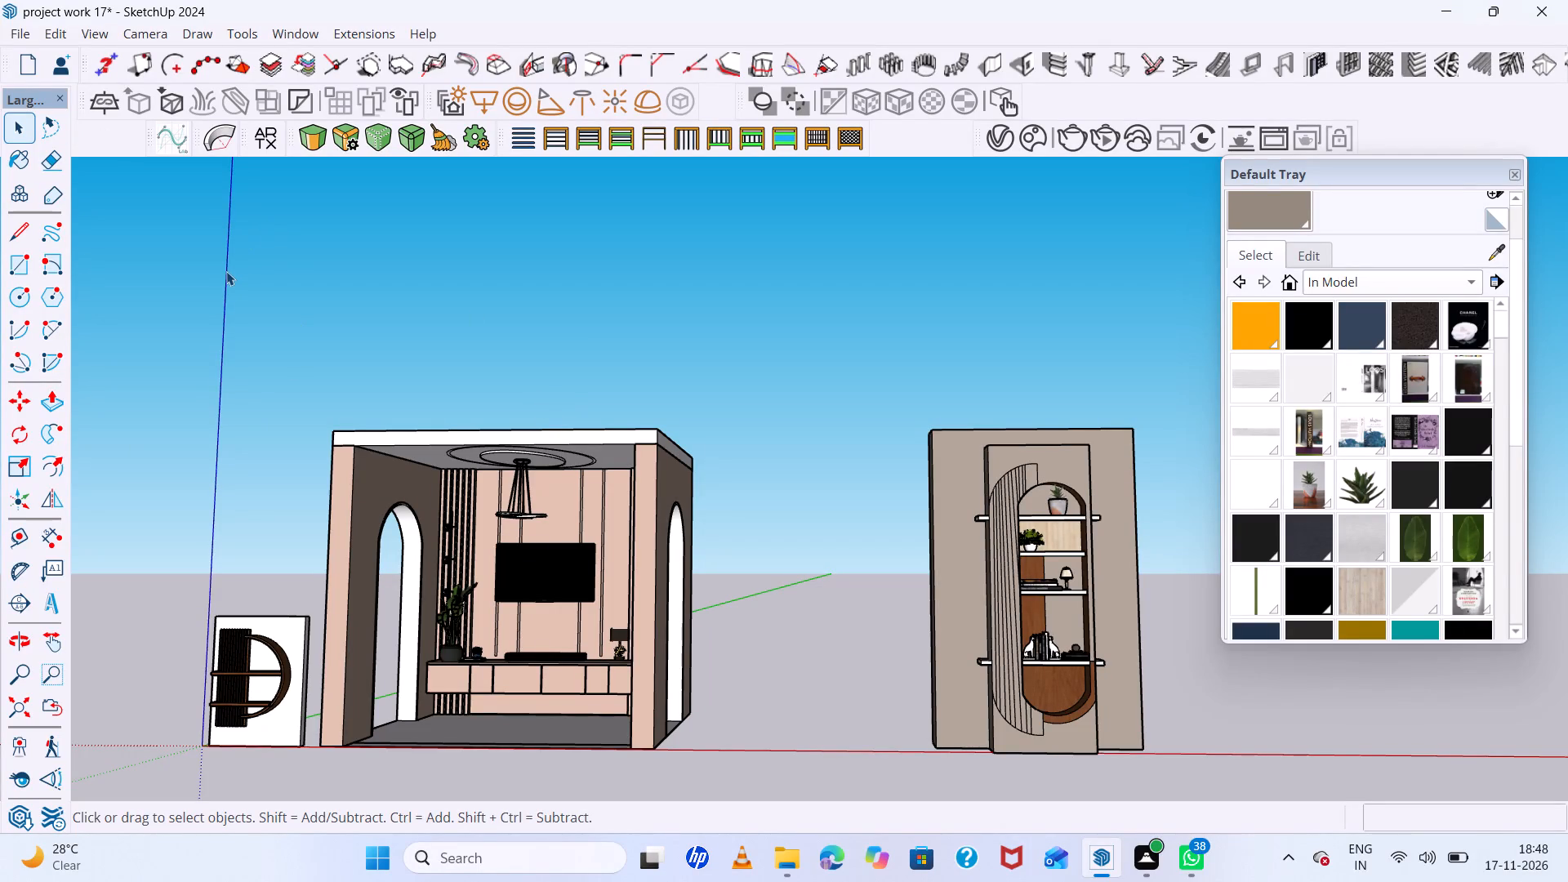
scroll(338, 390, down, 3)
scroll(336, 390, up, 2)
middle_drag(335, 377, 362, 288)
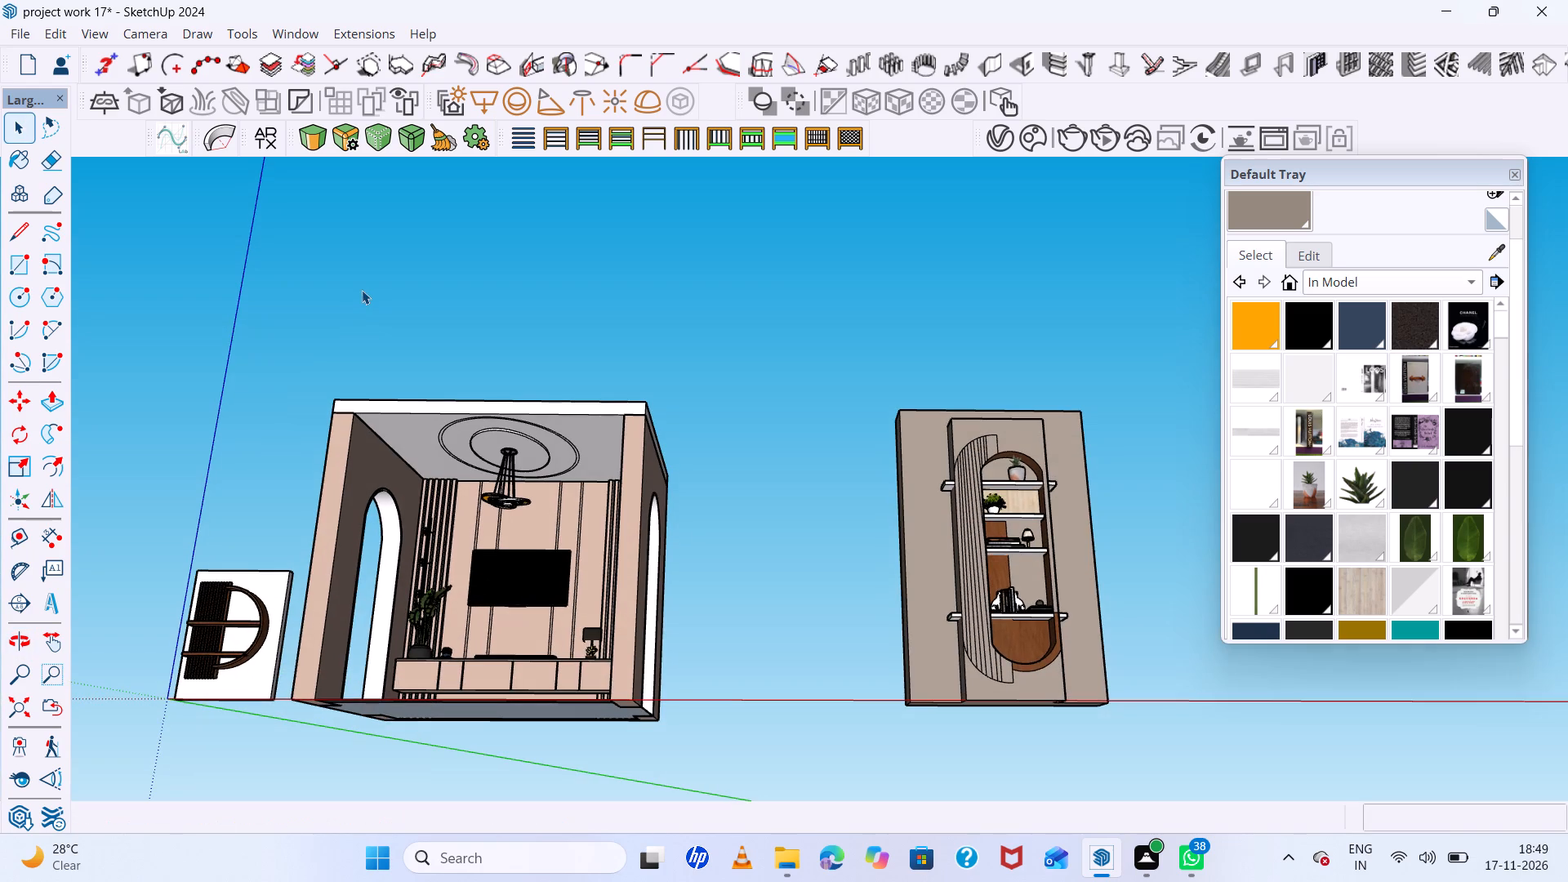
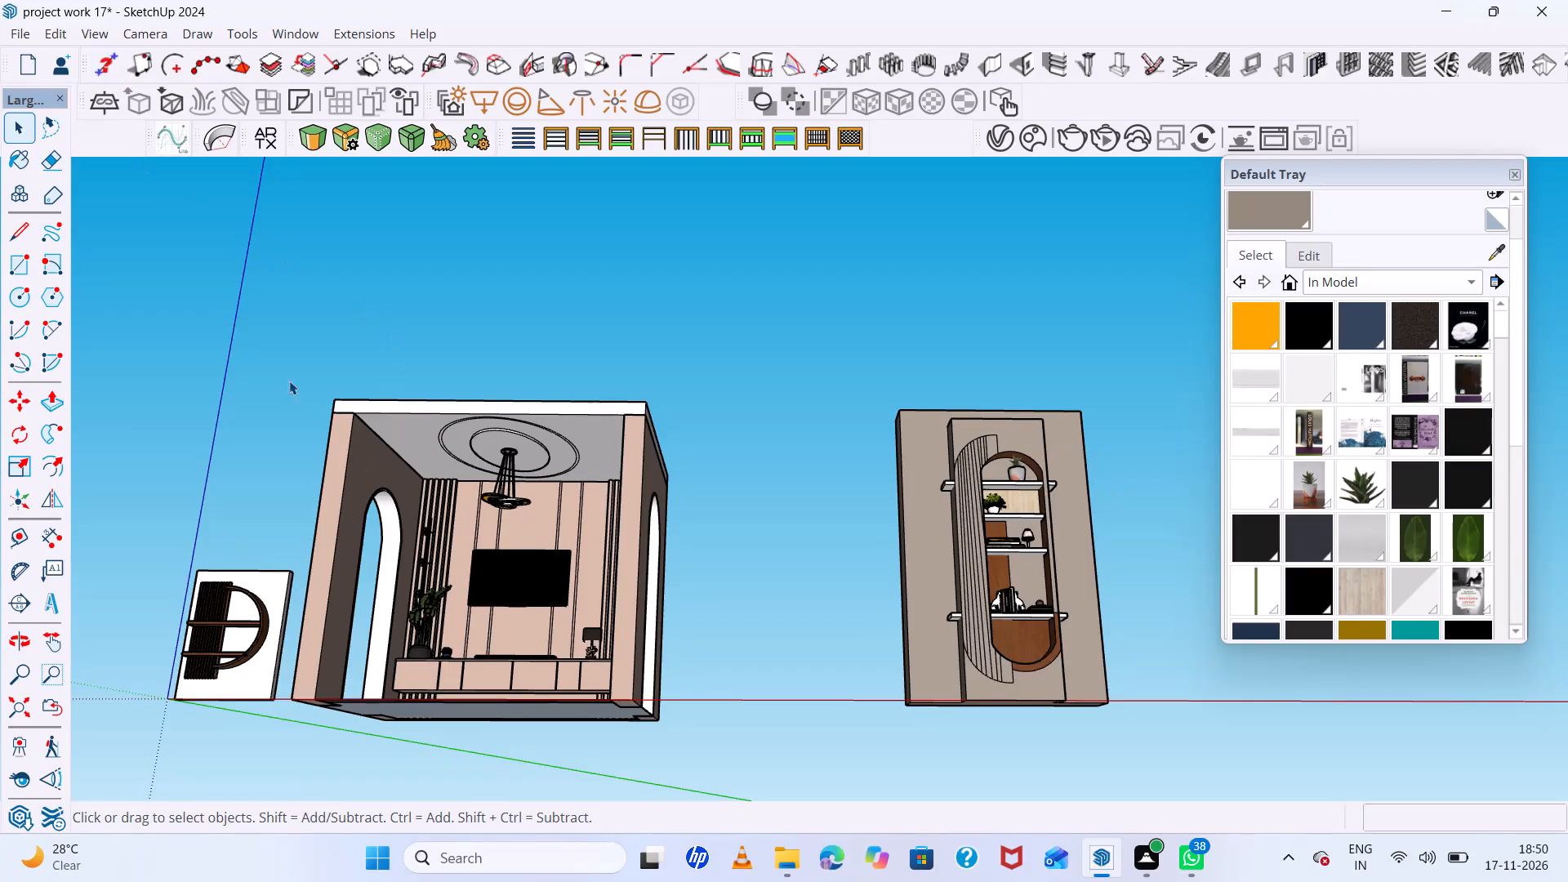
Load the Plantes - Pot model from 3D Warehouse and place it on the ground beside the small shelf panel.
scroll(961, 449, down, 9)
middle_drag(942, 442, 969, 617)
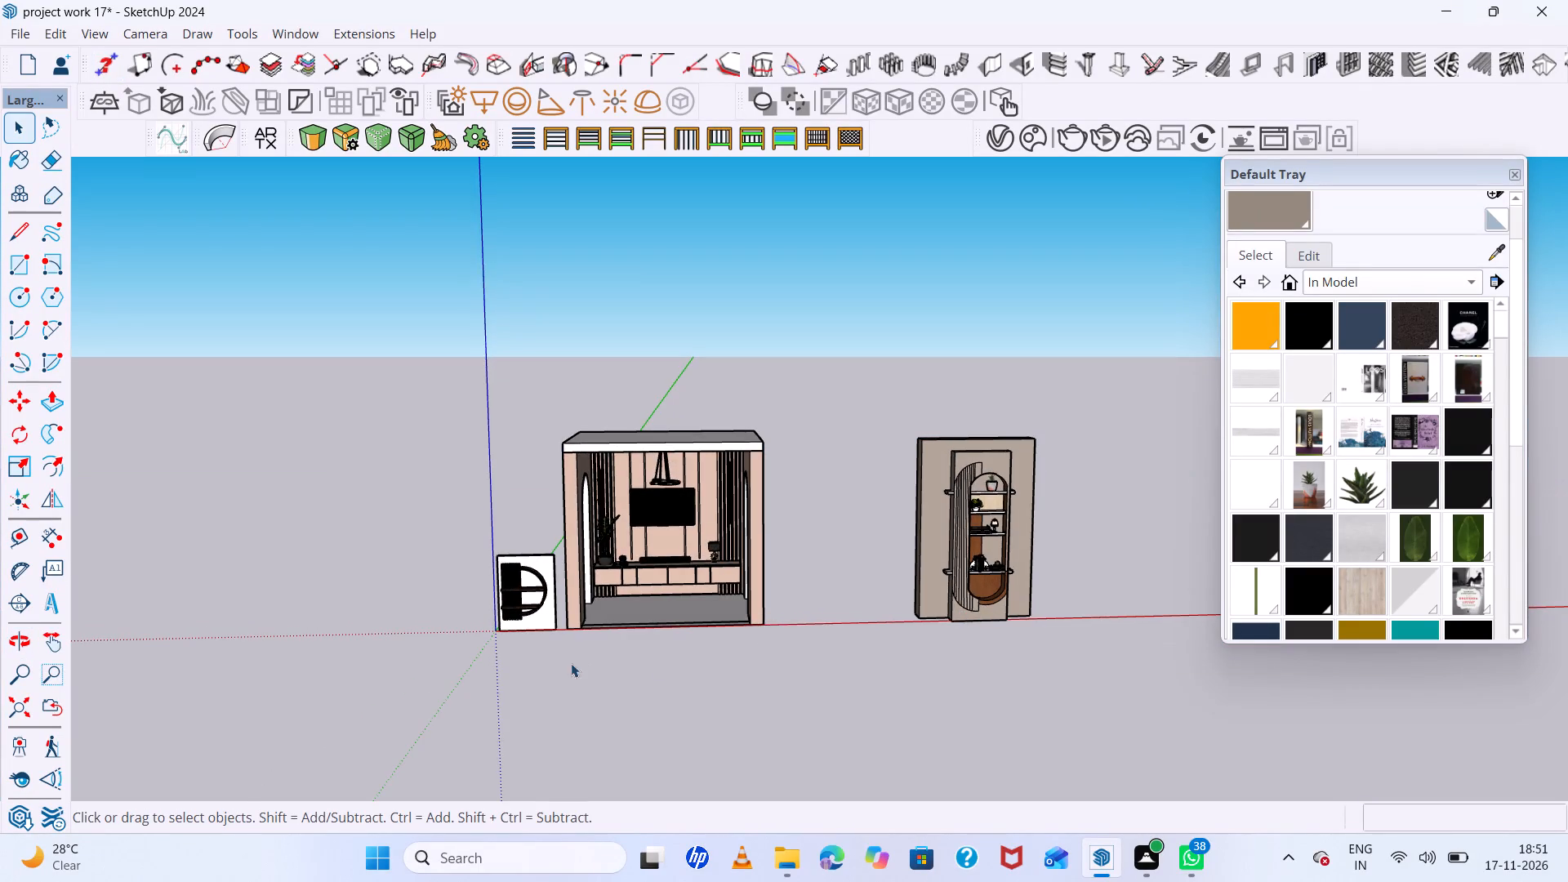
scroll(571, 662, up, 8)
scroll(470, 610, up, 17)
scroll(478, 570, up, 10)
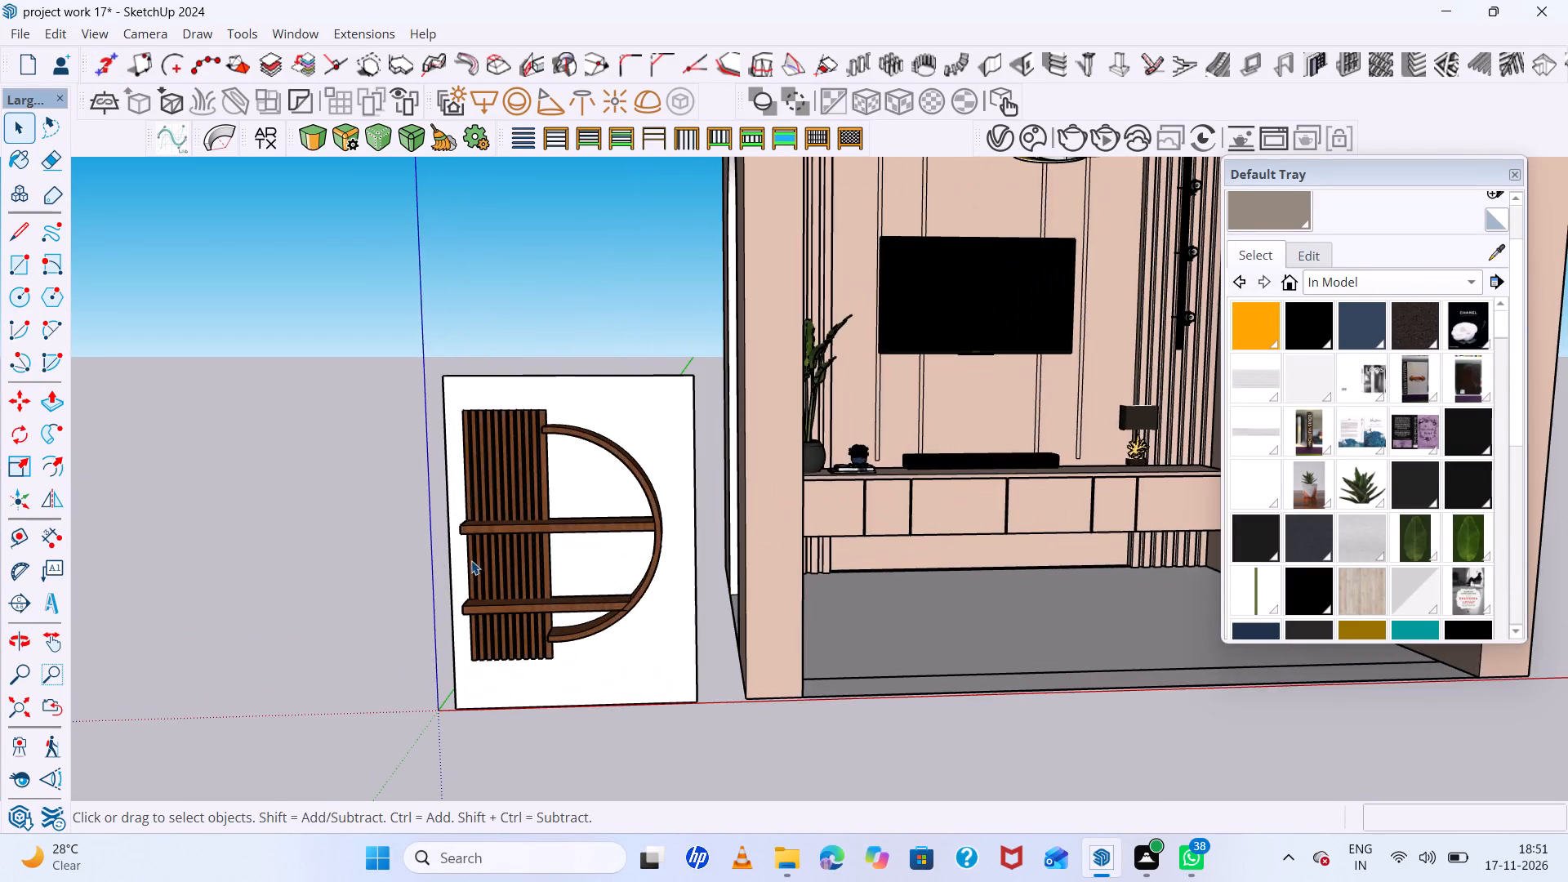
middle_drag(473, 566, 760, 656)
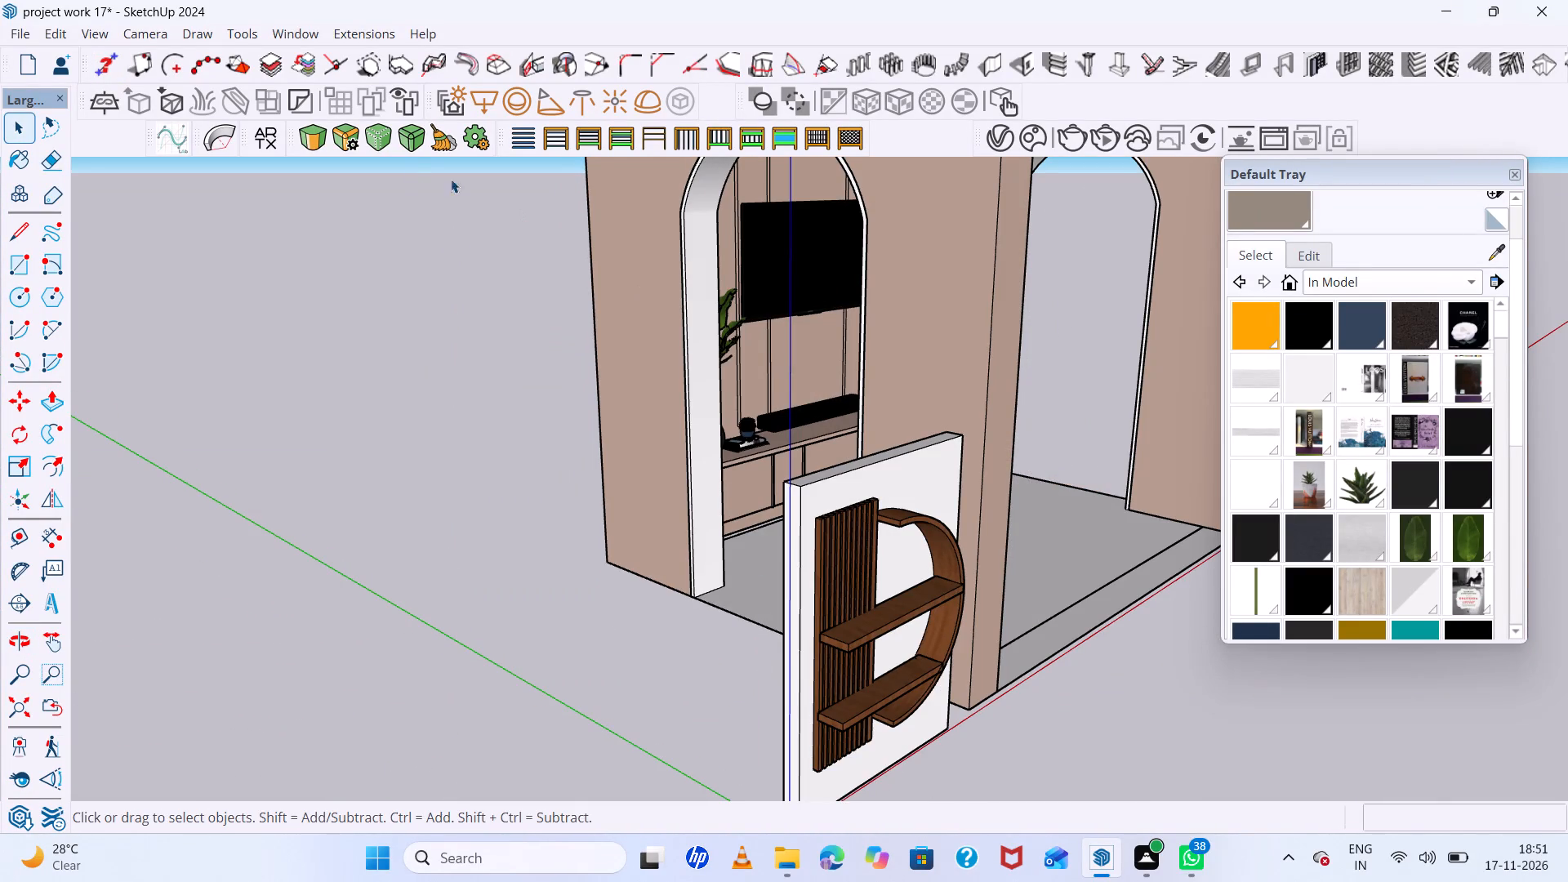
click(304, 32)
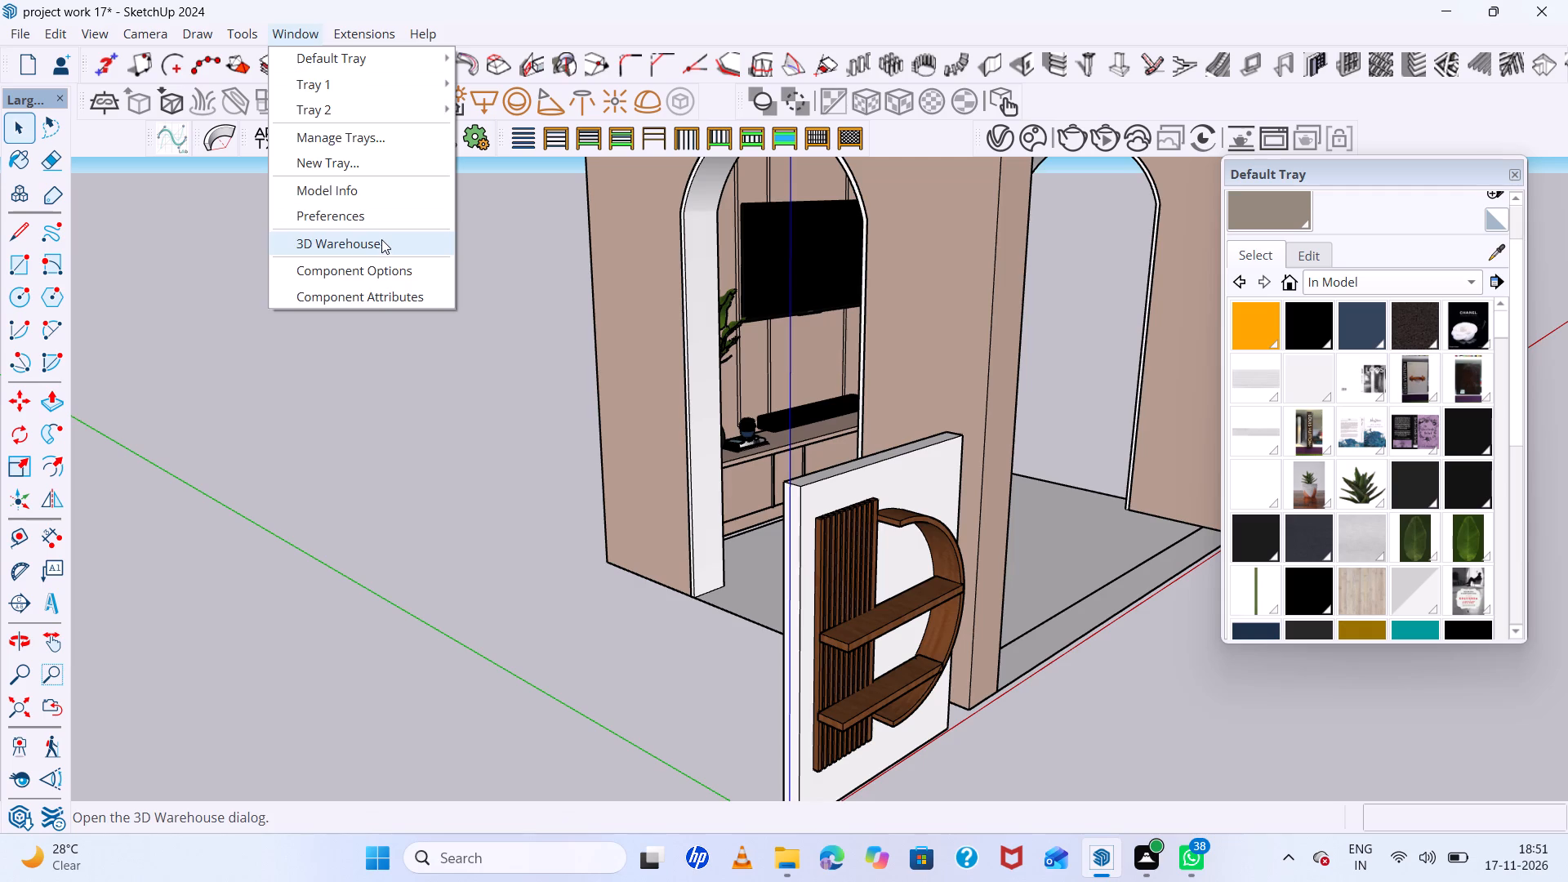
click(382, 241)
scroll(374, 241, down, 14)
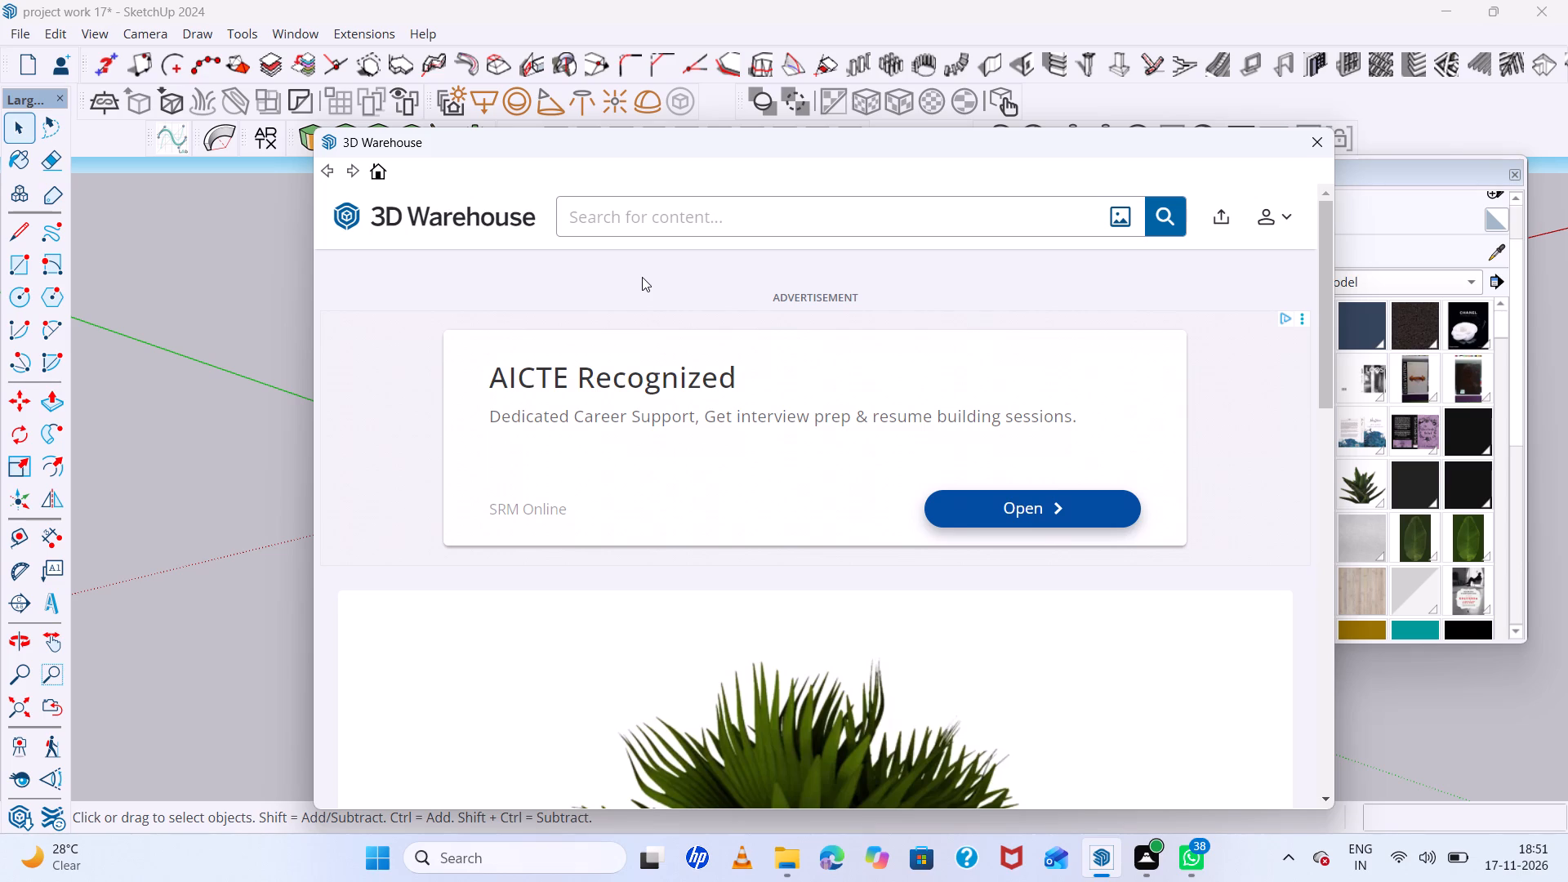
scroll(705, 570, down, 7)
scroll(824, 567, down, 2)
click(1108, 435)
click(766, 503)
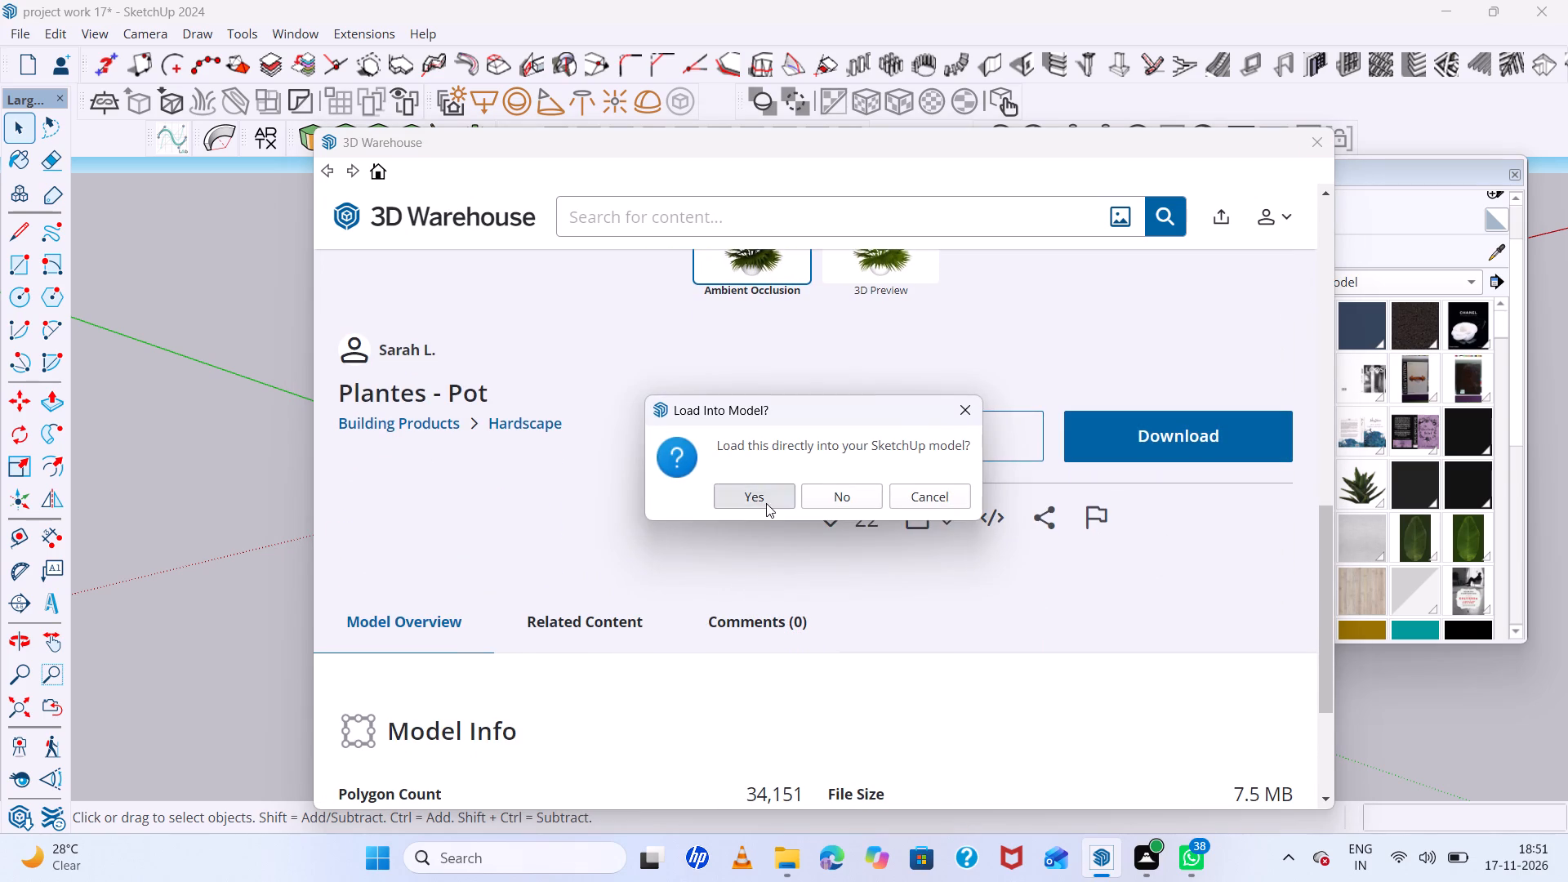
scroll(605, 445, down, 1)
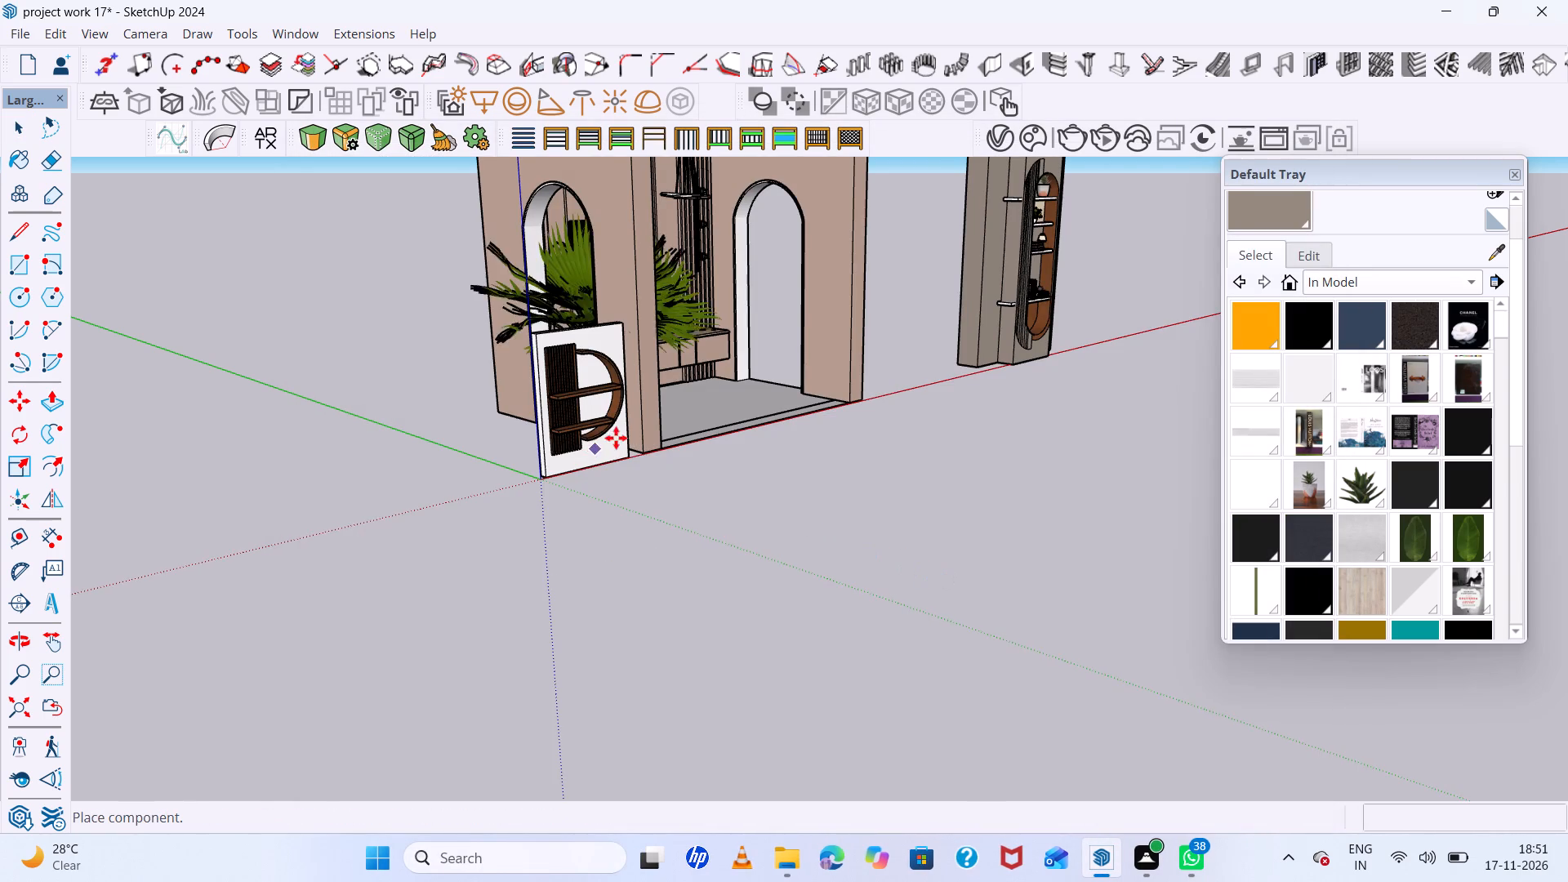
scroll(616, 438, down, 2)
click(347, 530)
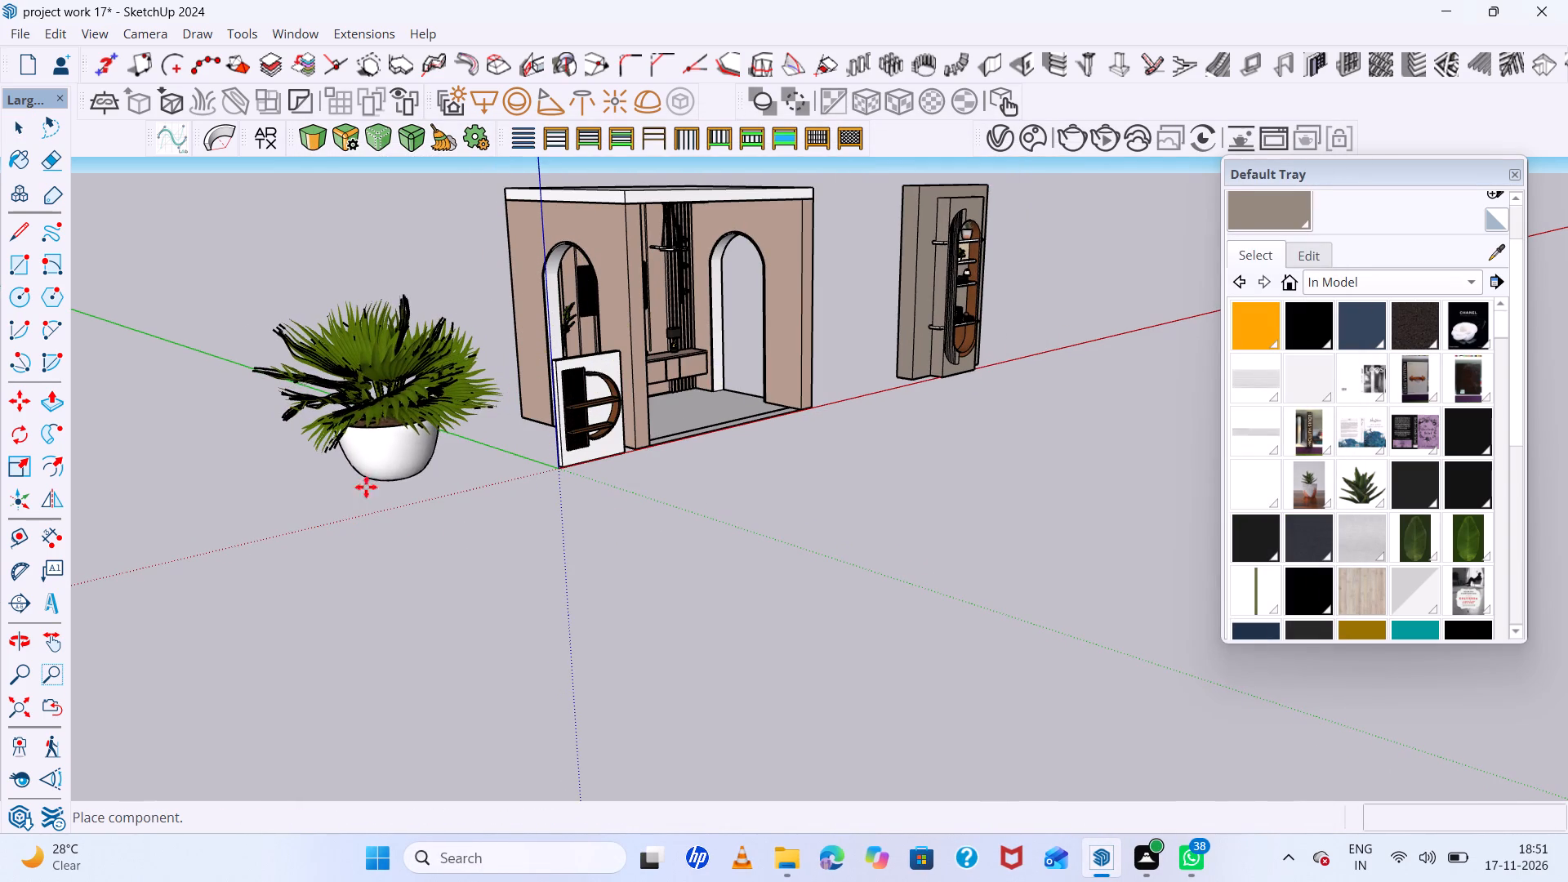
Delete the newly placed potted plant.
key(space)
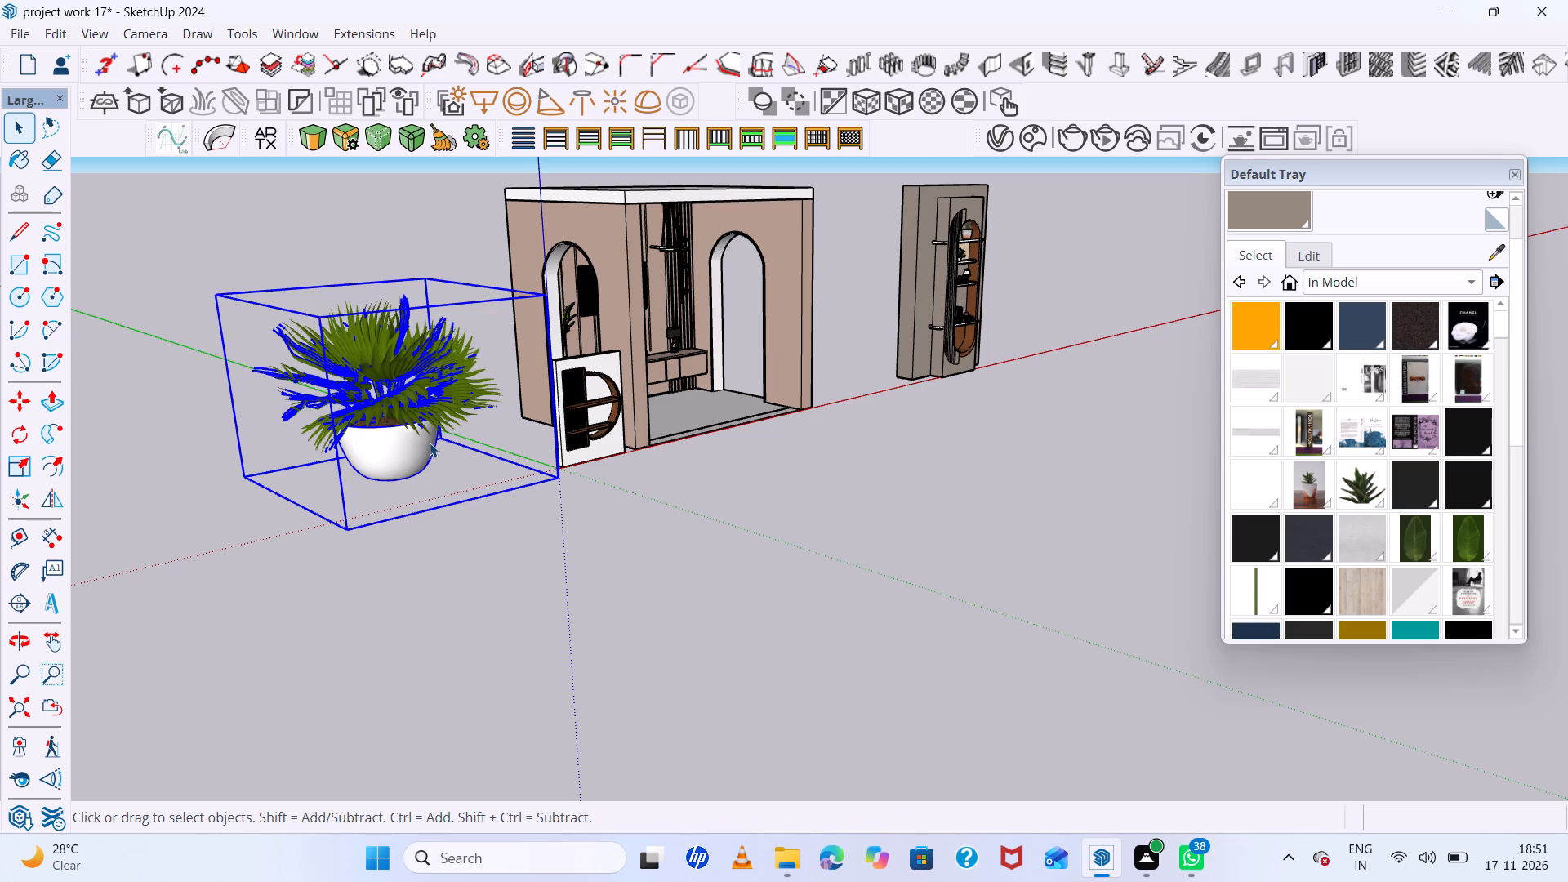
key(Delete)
Move the whole arched niche panel along the red axis next to the TV wall unit, leaving a small gap, and deselect it.
scroll(1005, 250, up, 15)
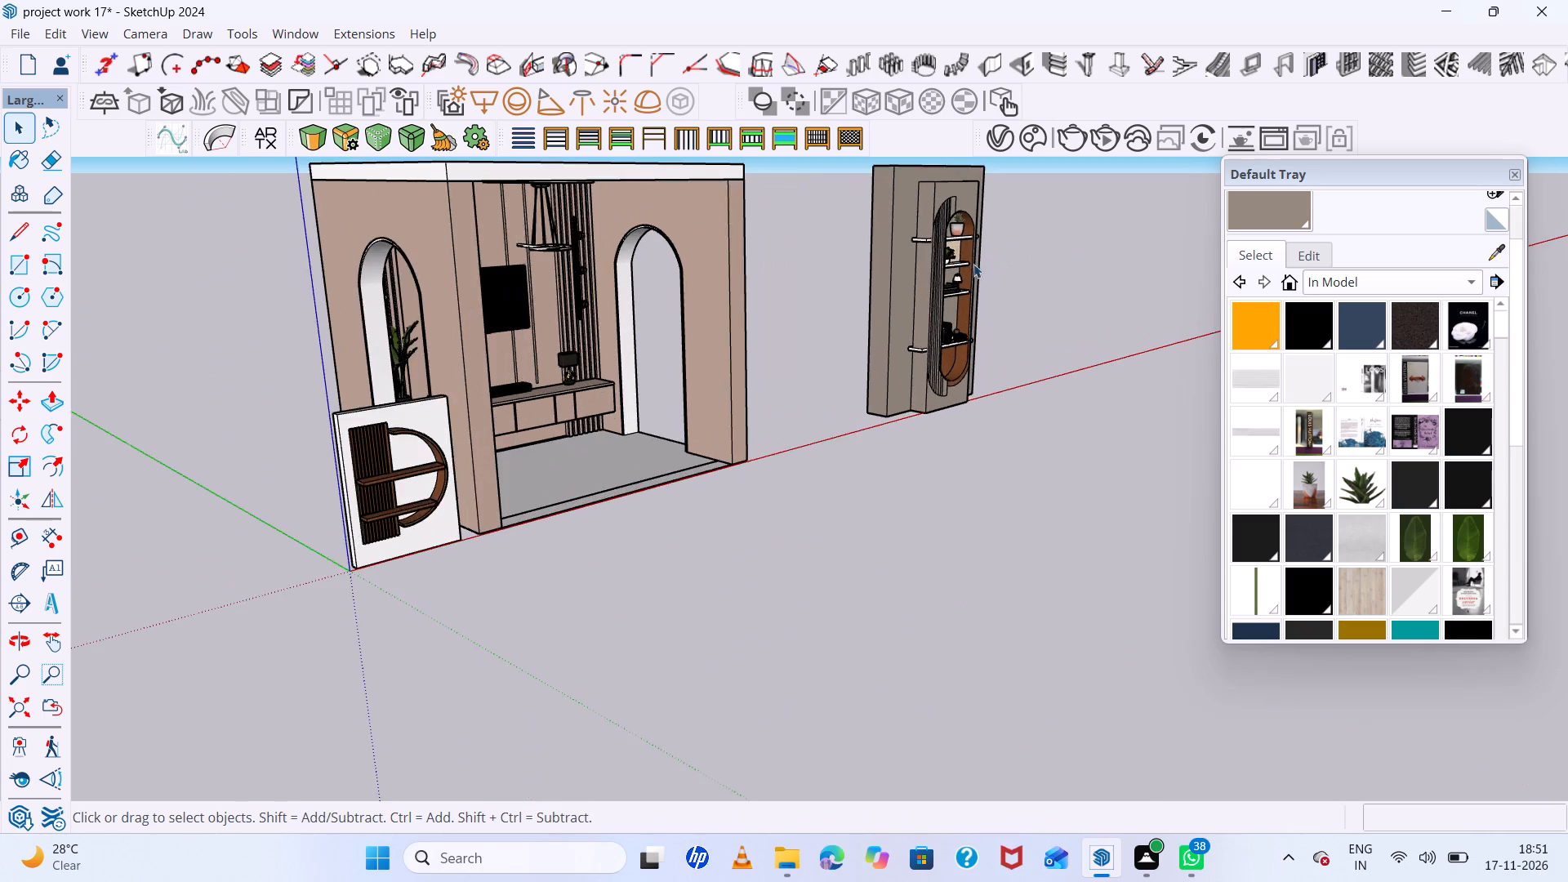
middle_drag(969, 283, 689, 283)
scroll(710, 322, down, 5)
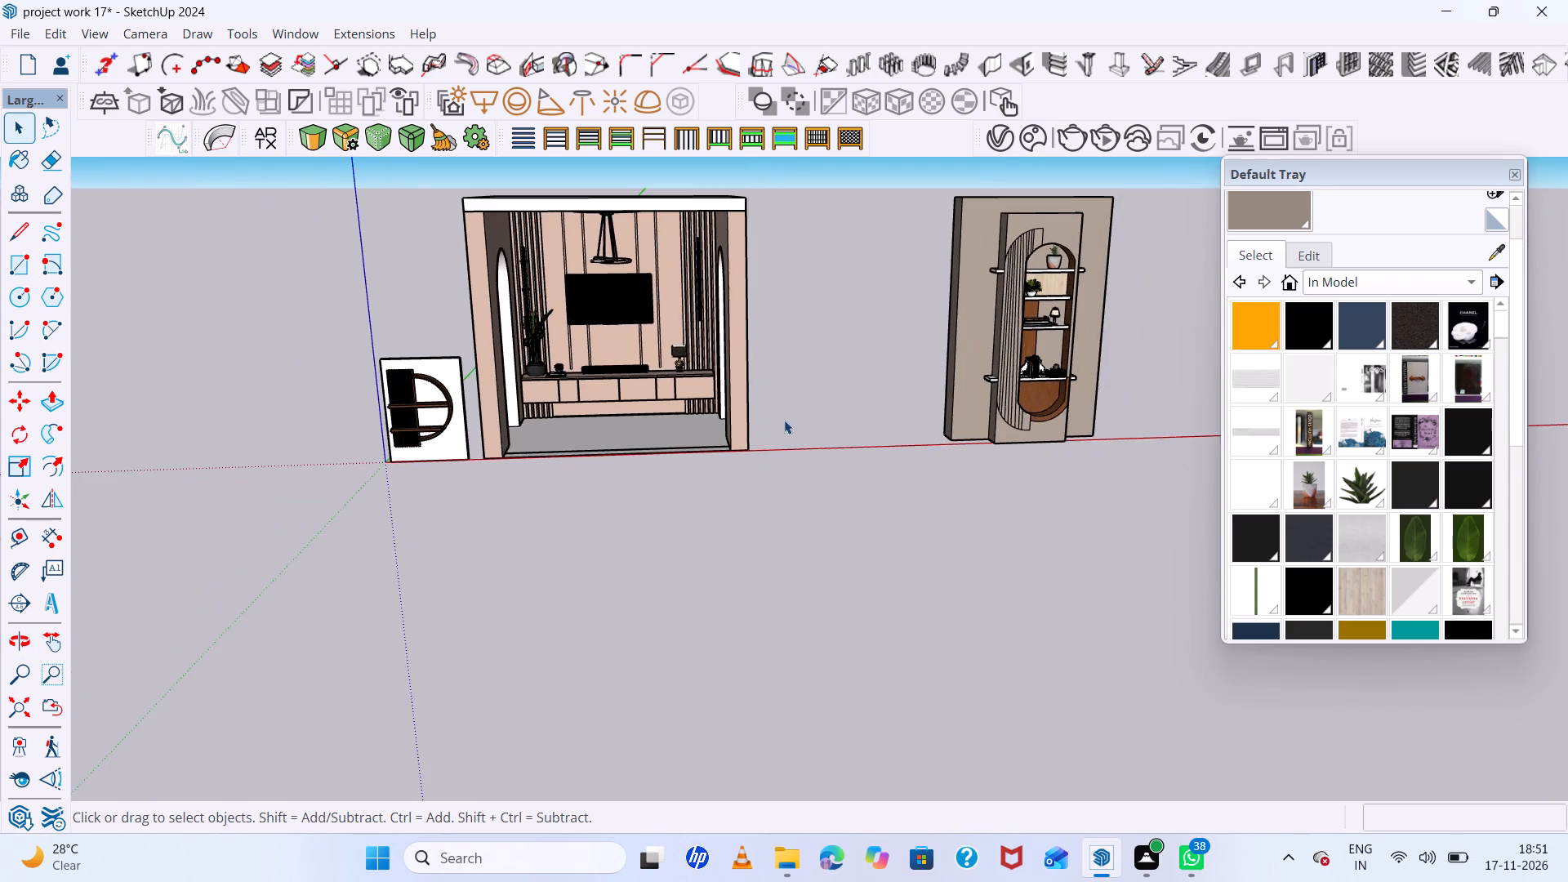
middle_drag(782, 418, 776, 347)
drag(1200, 211, 910, 424)
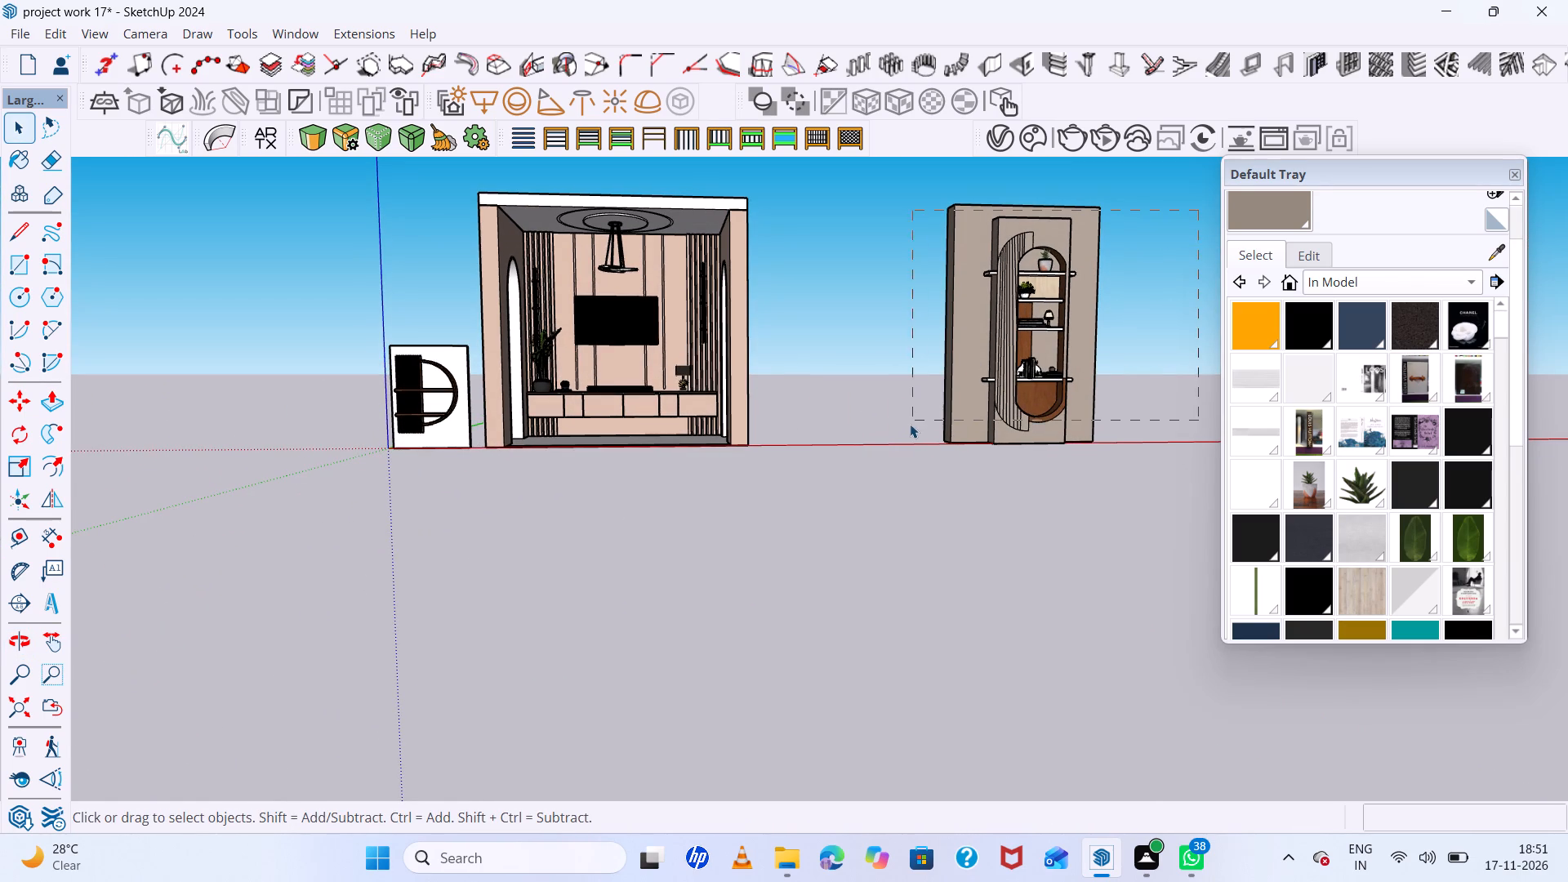
drag(910, 424, 906, 428)
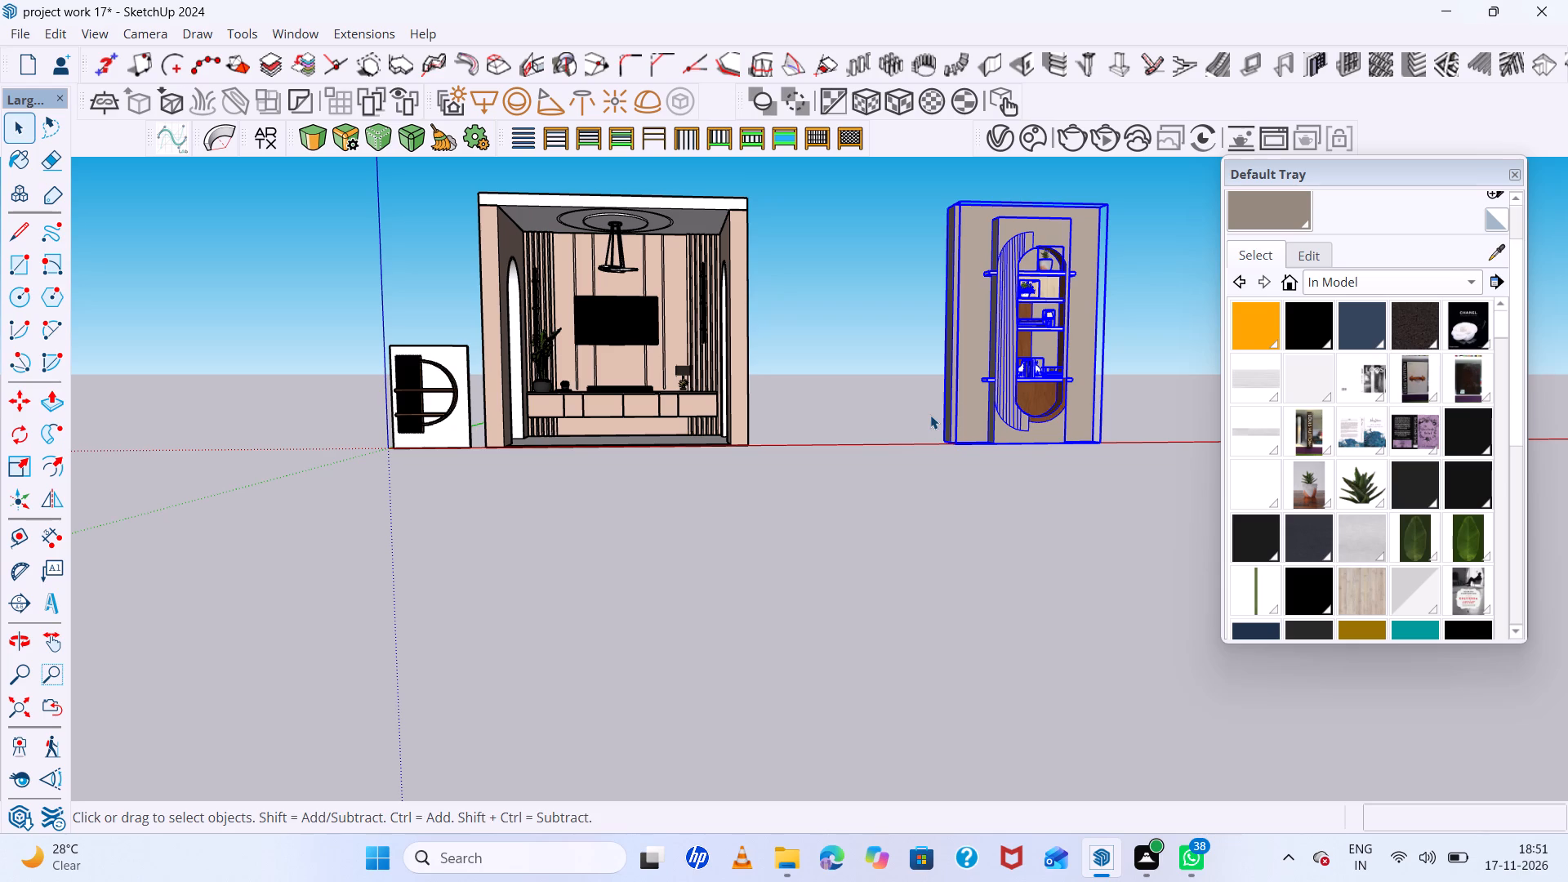
key(m)
click(955, 445)
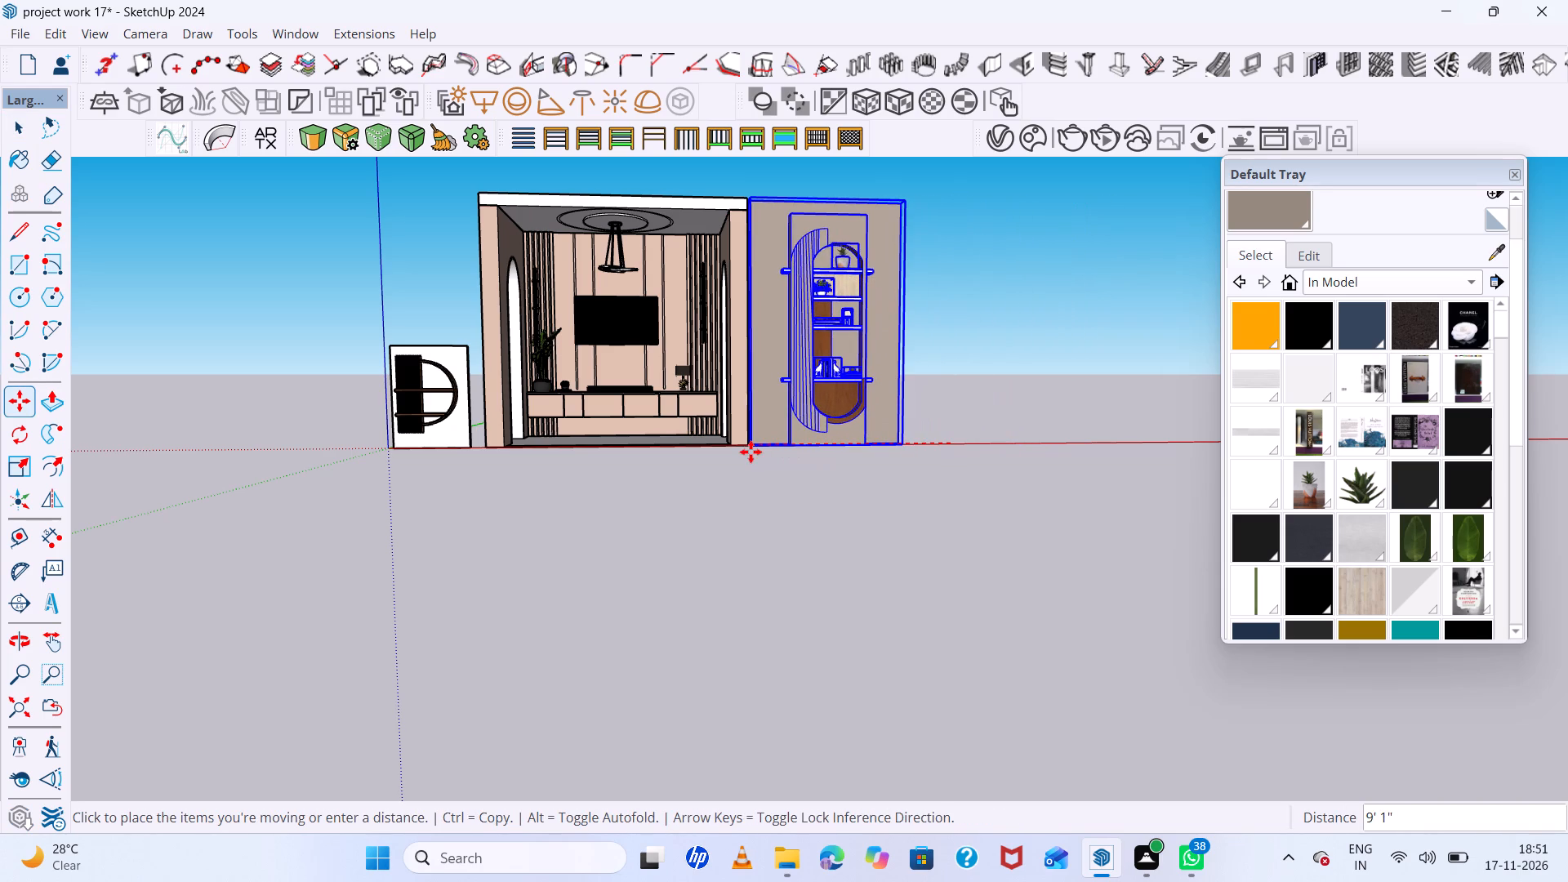
click(764, 455)
scroll(797, 572, down, 5)
middle_drag(793, 586, 782, 563)
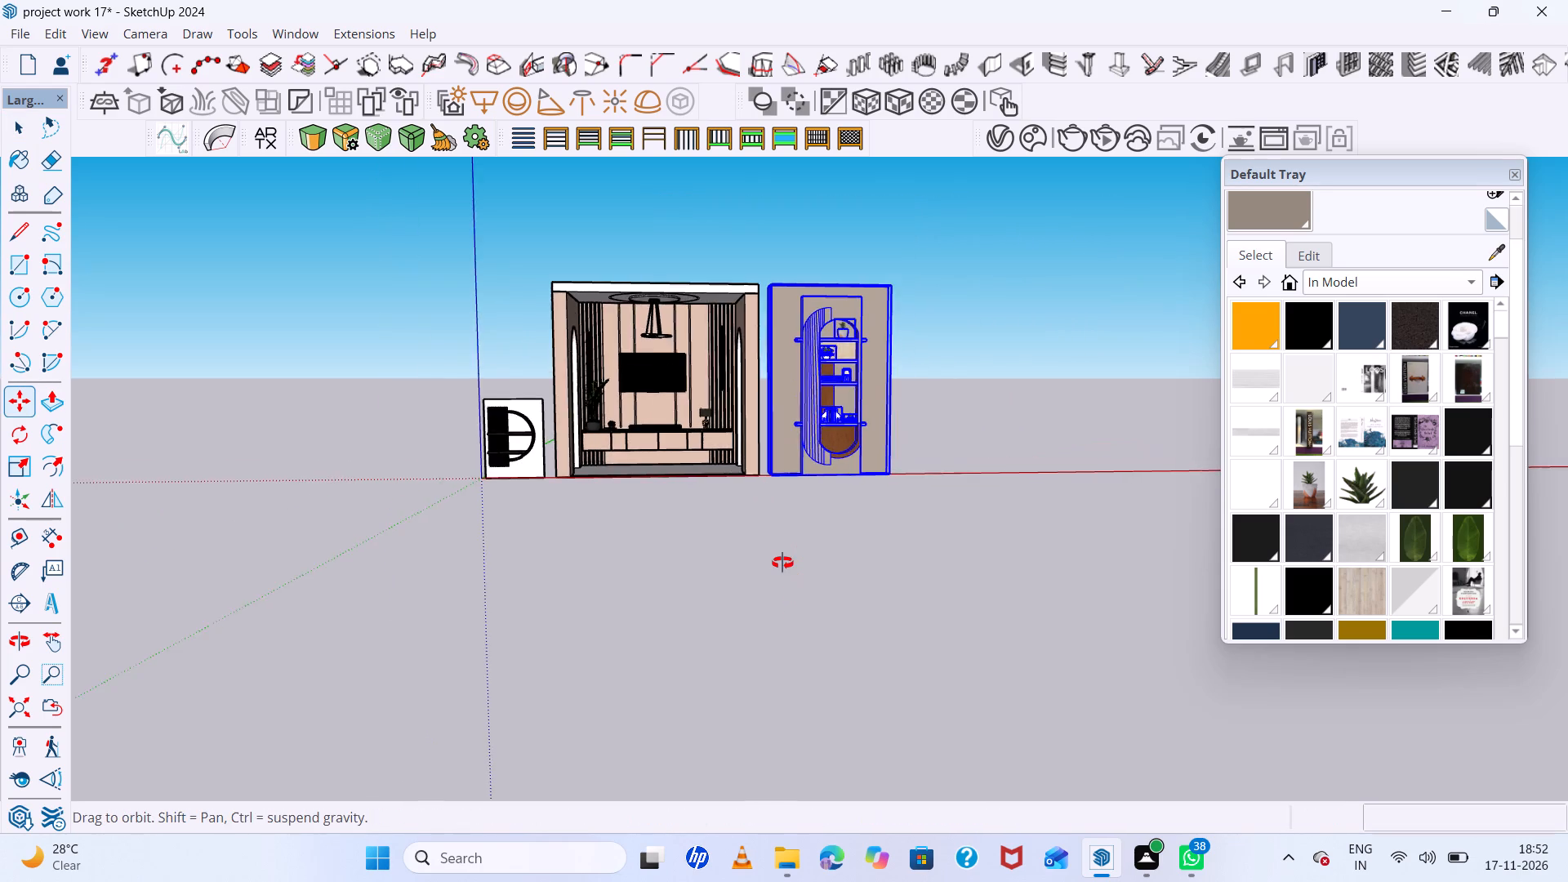
middle_drag(782, 563, 777, 550)
scroll(572, 238, up, 6)
middle_drag(569, 245, 537, 248)
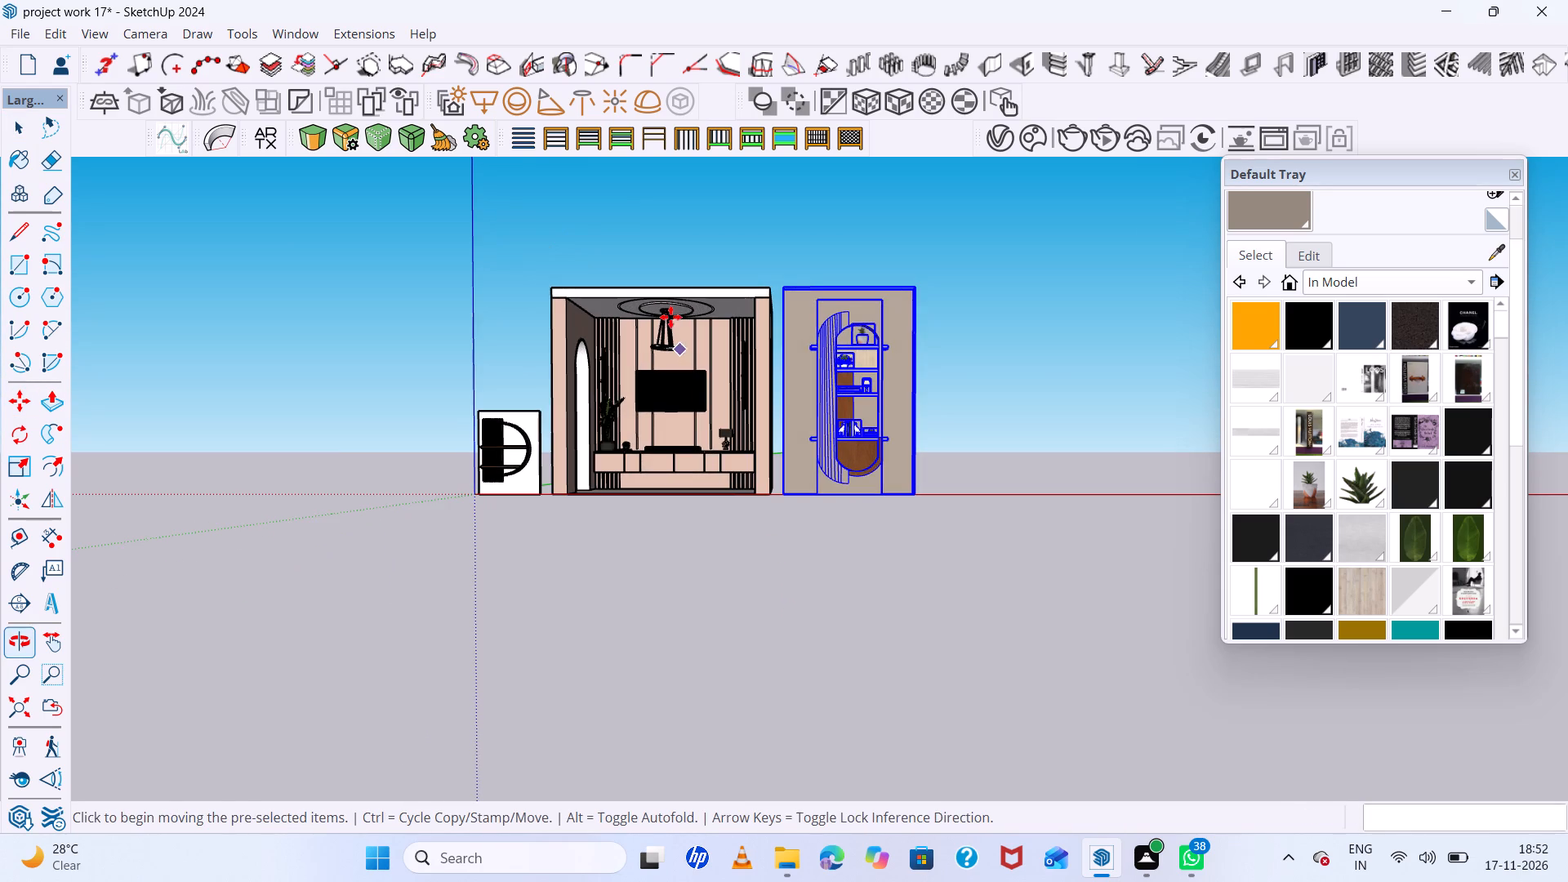
key(space)
click(1041, 387)
Print the current front view of all three units with Microsoft Print to PDF, saved as 17 in the Desktop's skup files folder.
scroll(694, 318, up, 11)
middle_drag(483, 241, 517, 246)
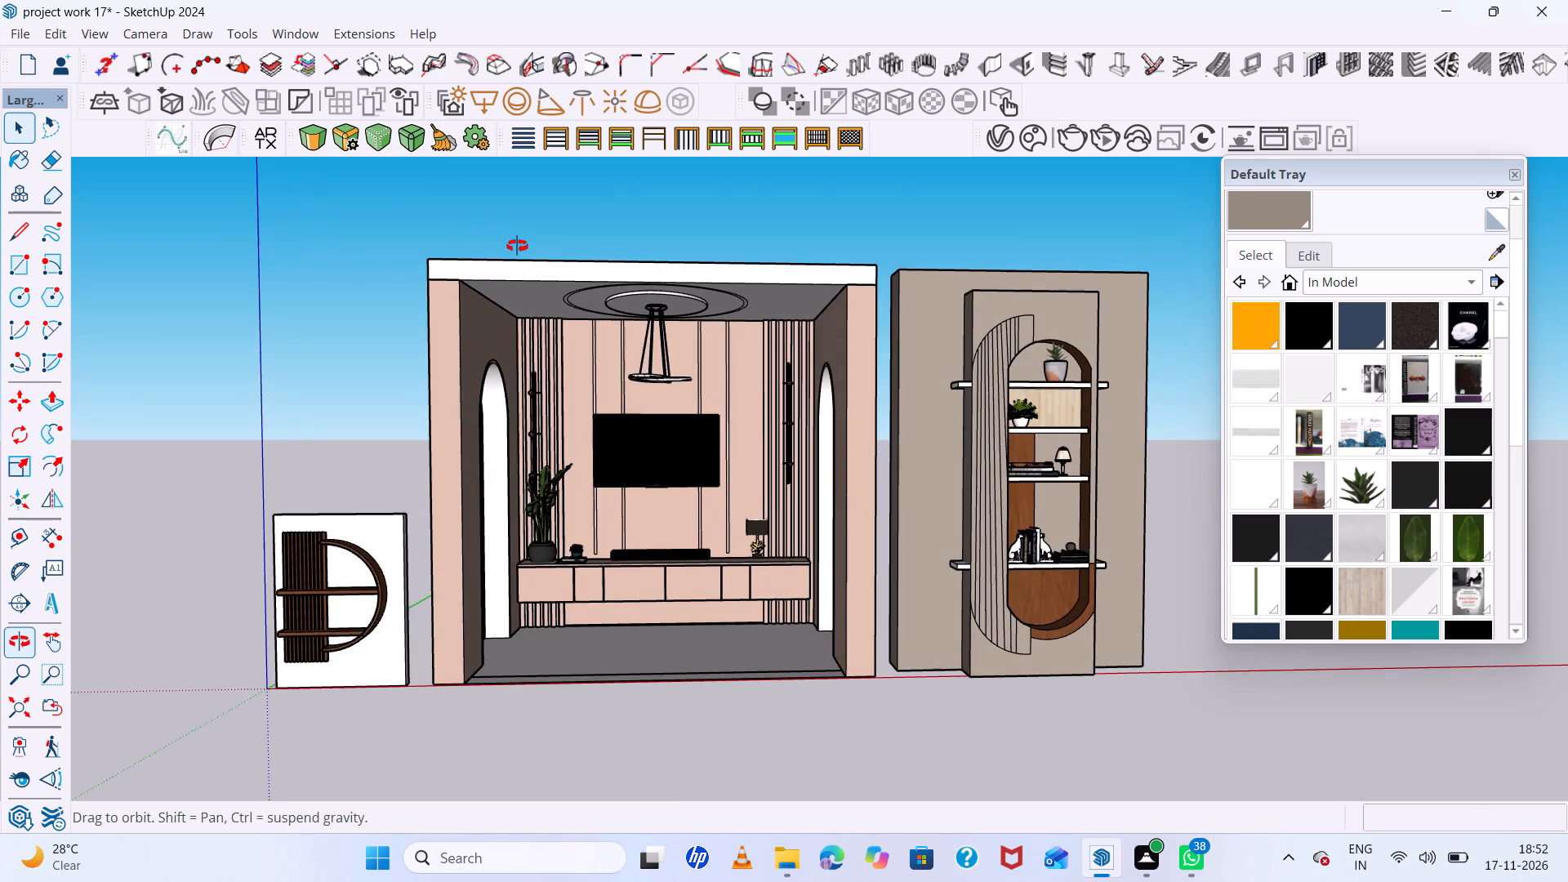
middle_drag(517, 246, 518, 225)
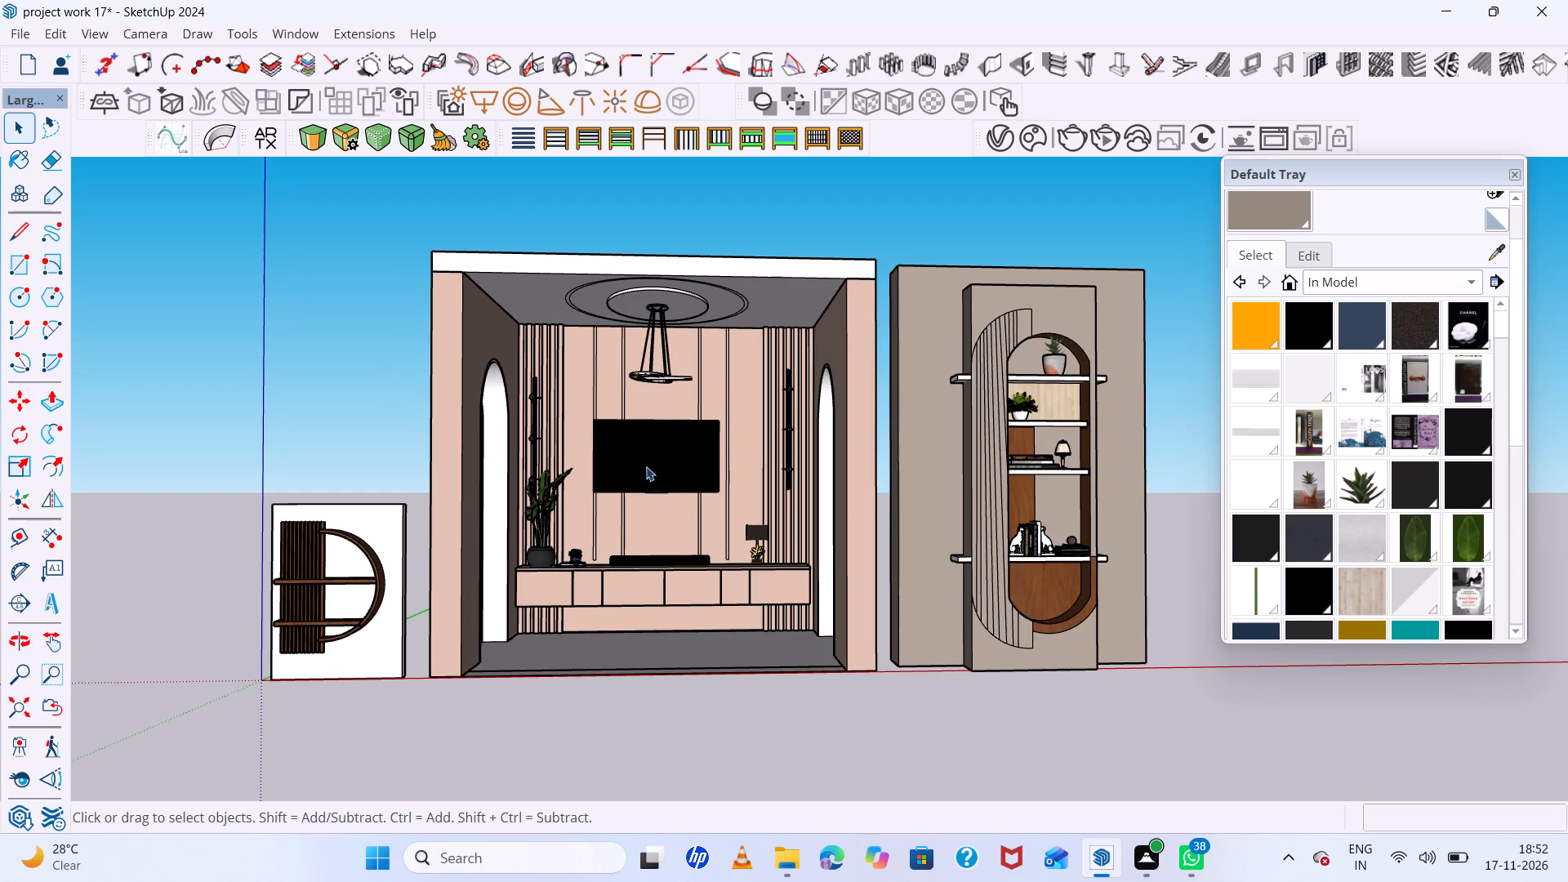
scroll(563, 472, down, 3)
middle_drag(1209, 557, 1209, 519)
scroll(1022, 311, up, 4)
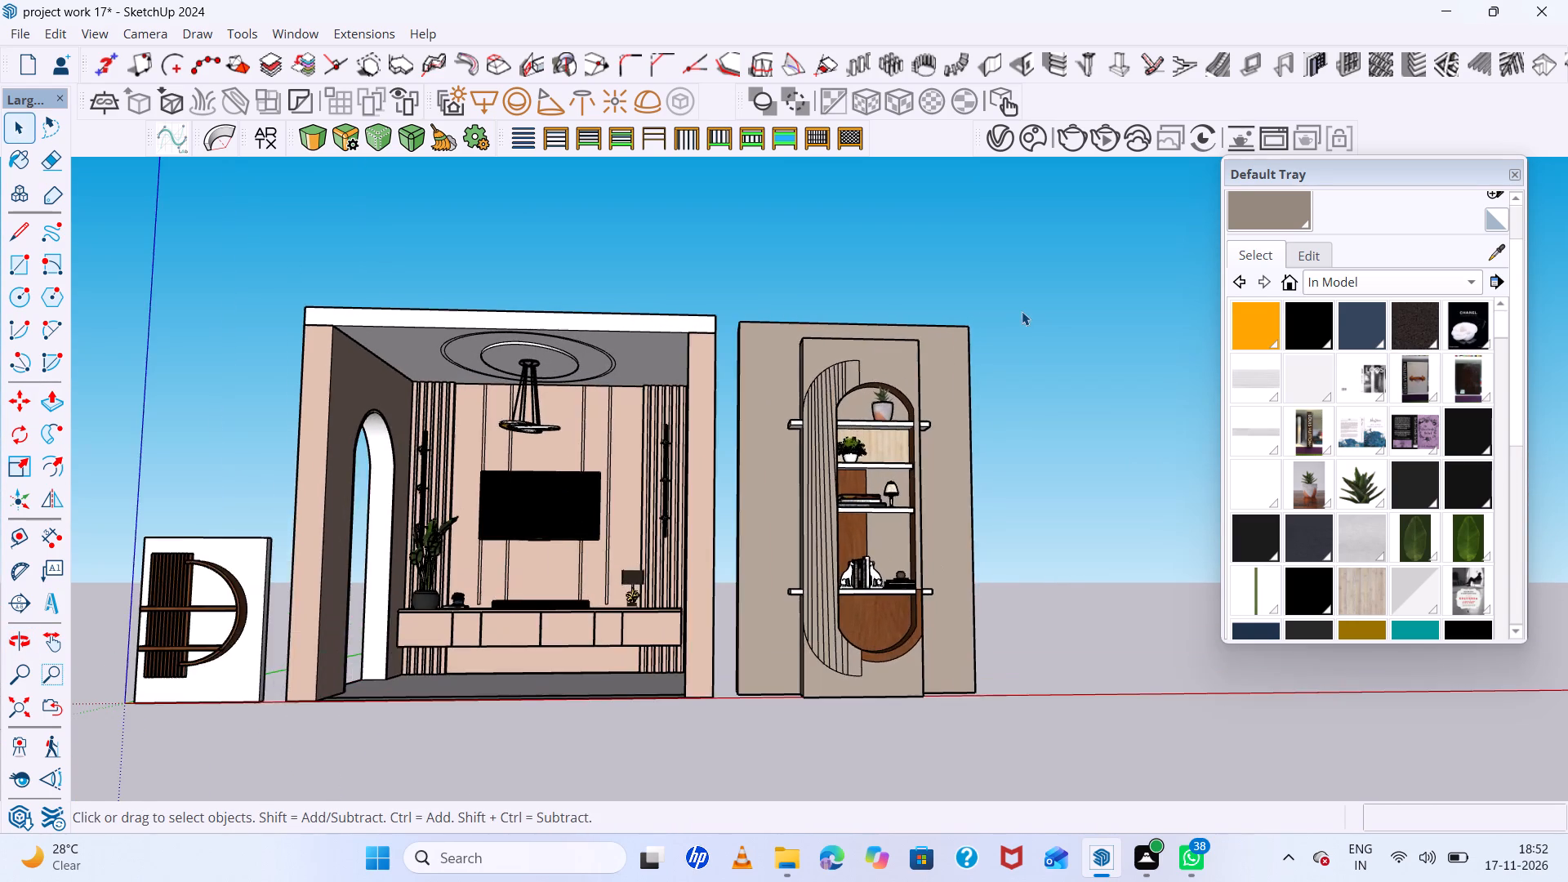
scroll(1056, 341, down, 3)
middle_drag(1058, 344, 1022, 350)
scroll(605, 279, up, 3)
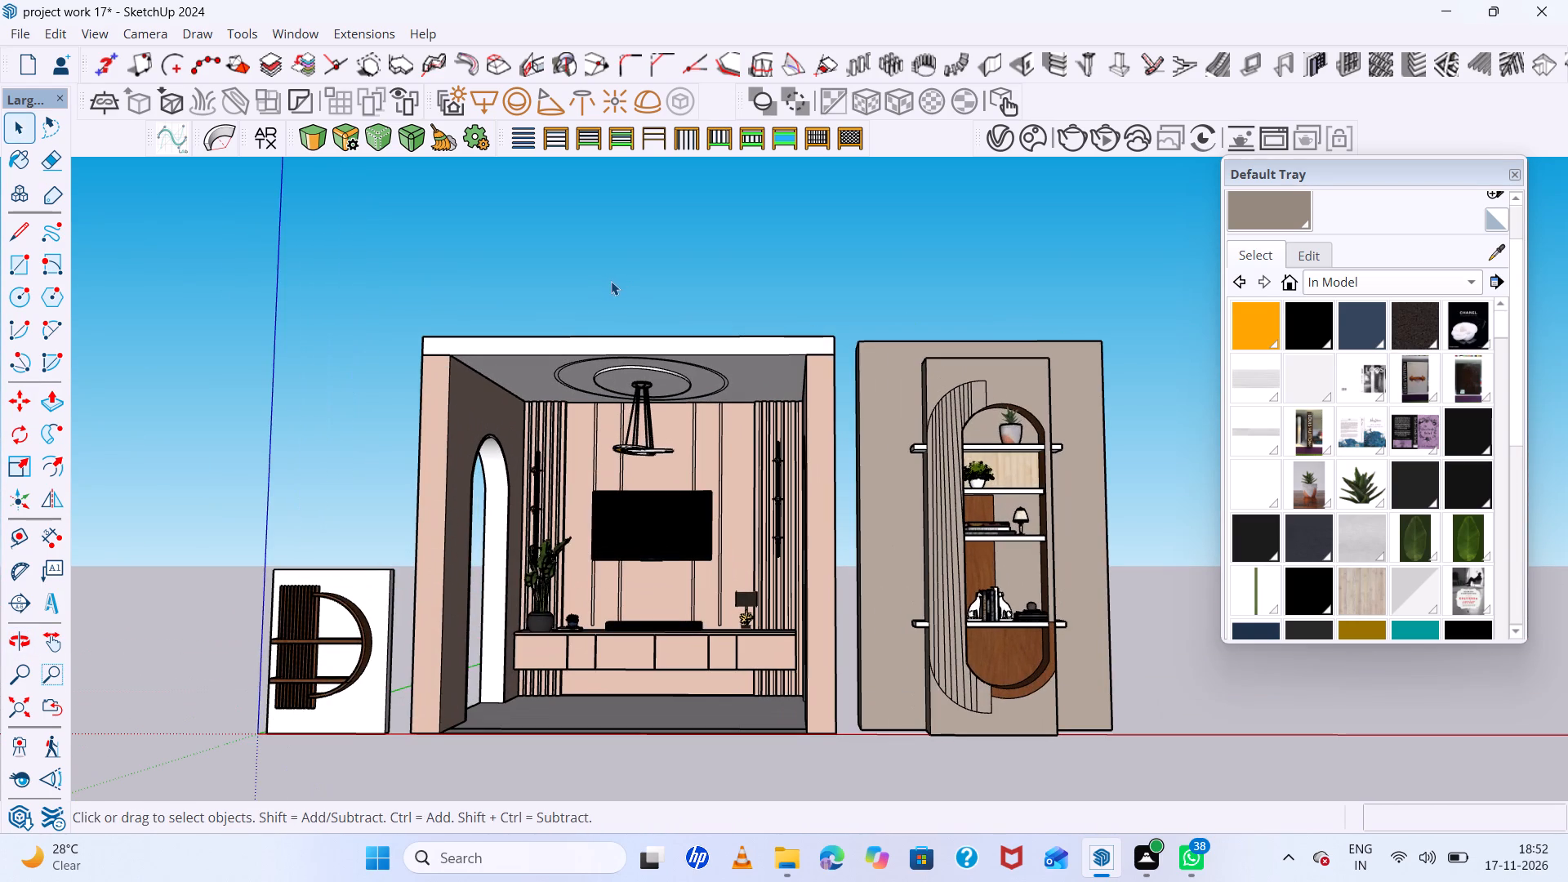
click(15, 34)
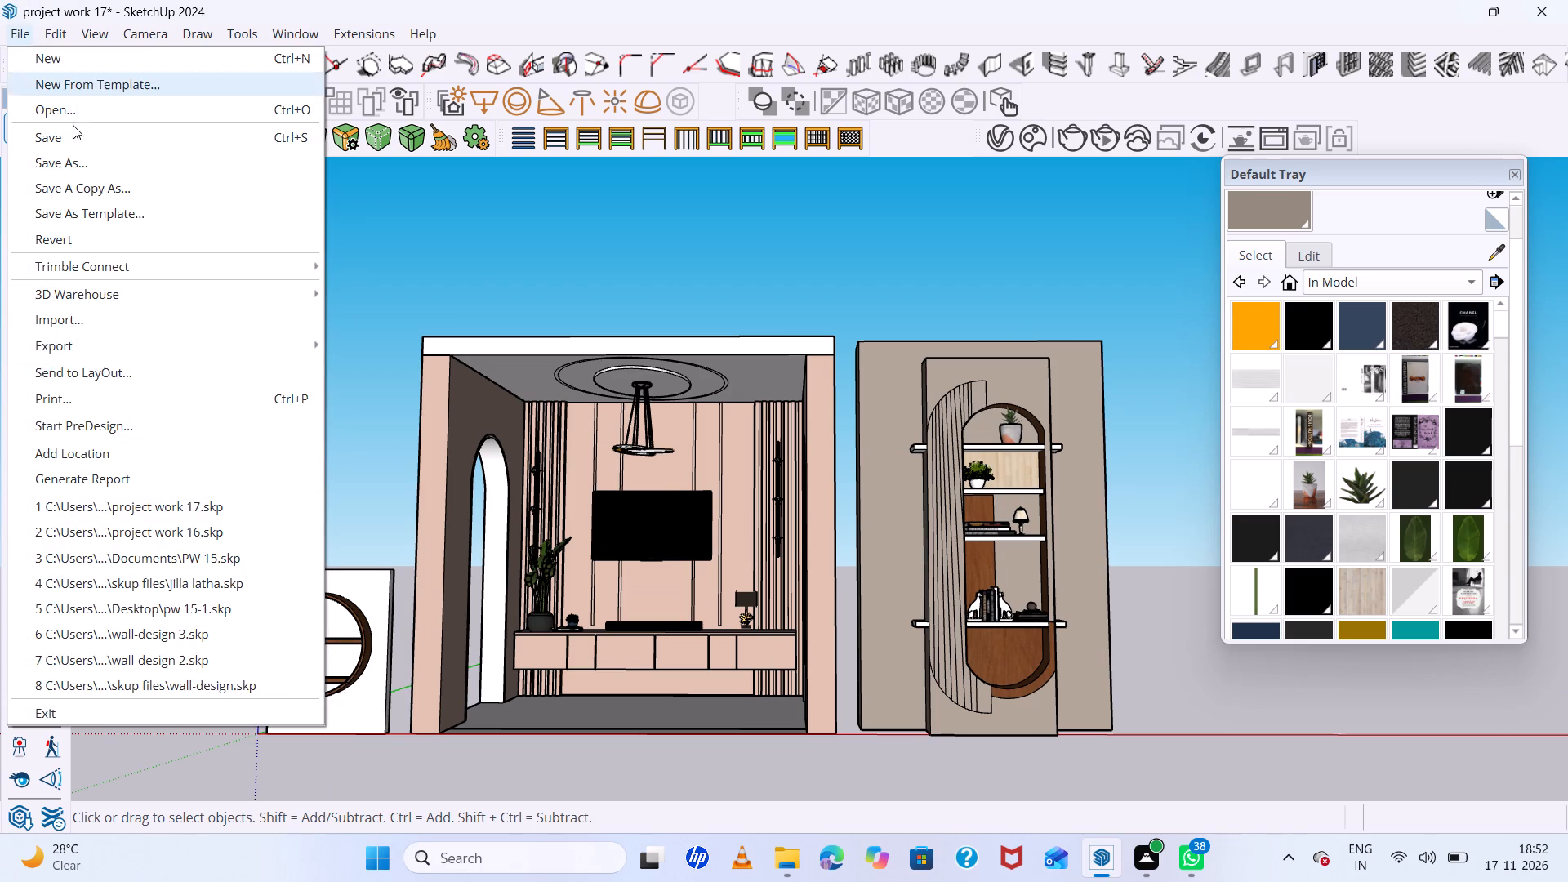
click(84, 396)
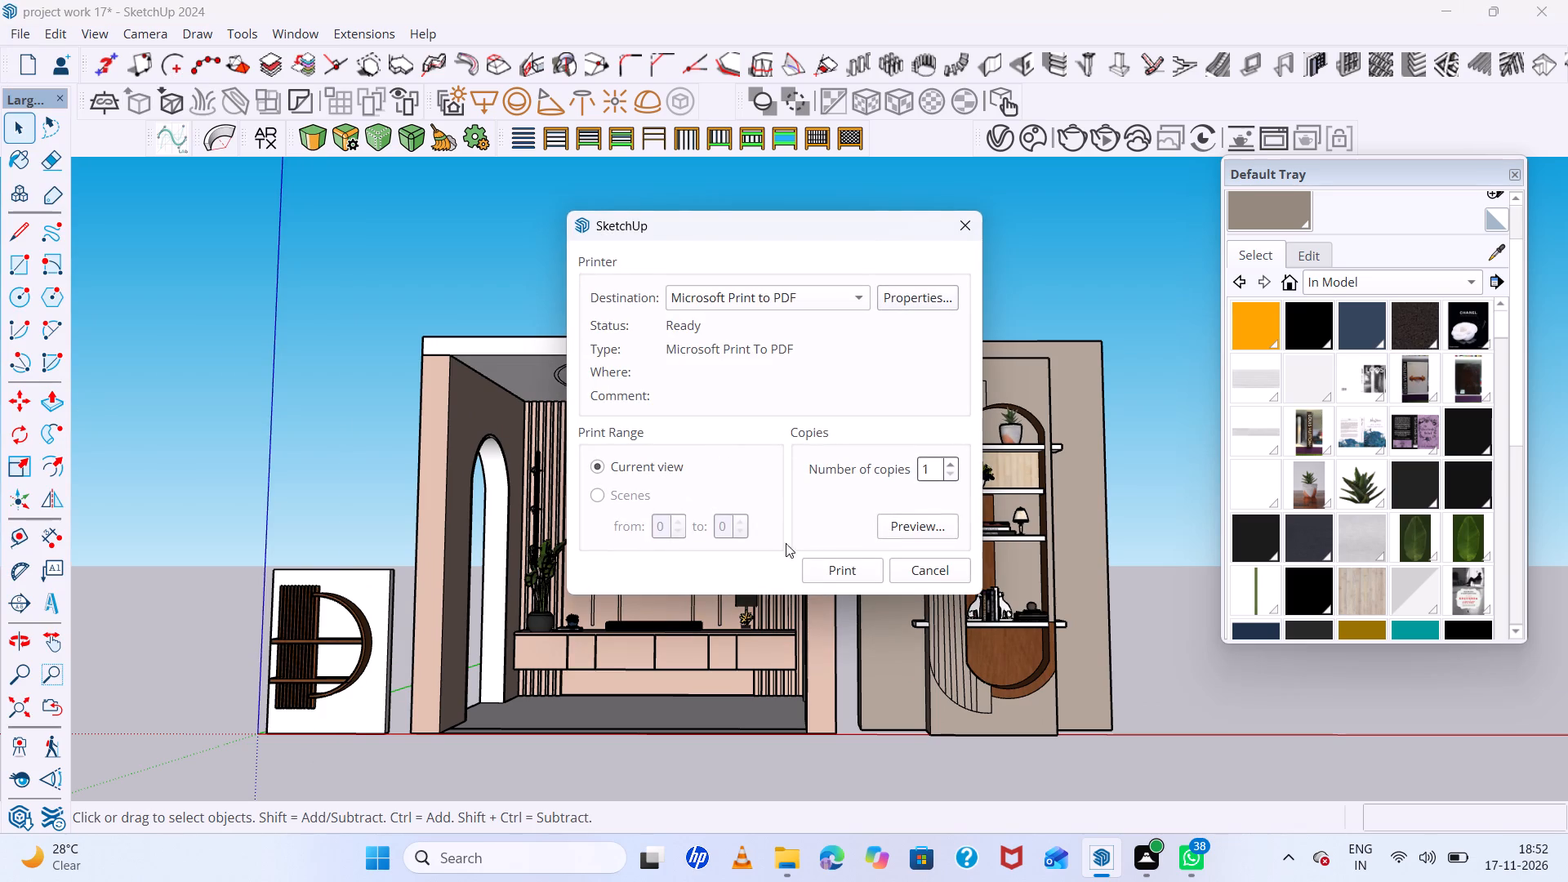
click(848, 568)
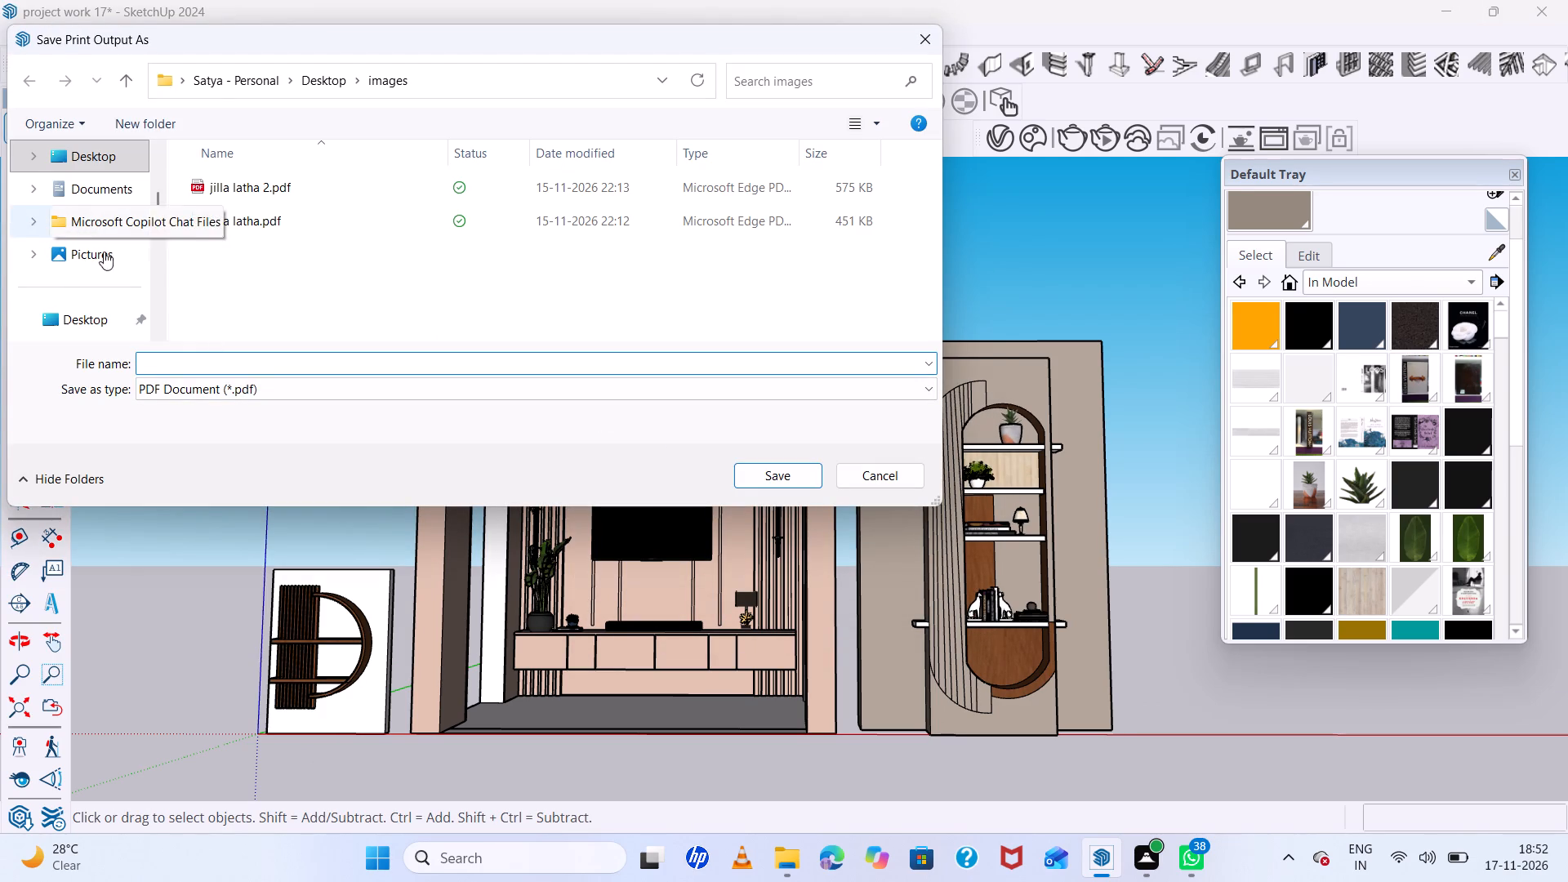
click(107, 316)
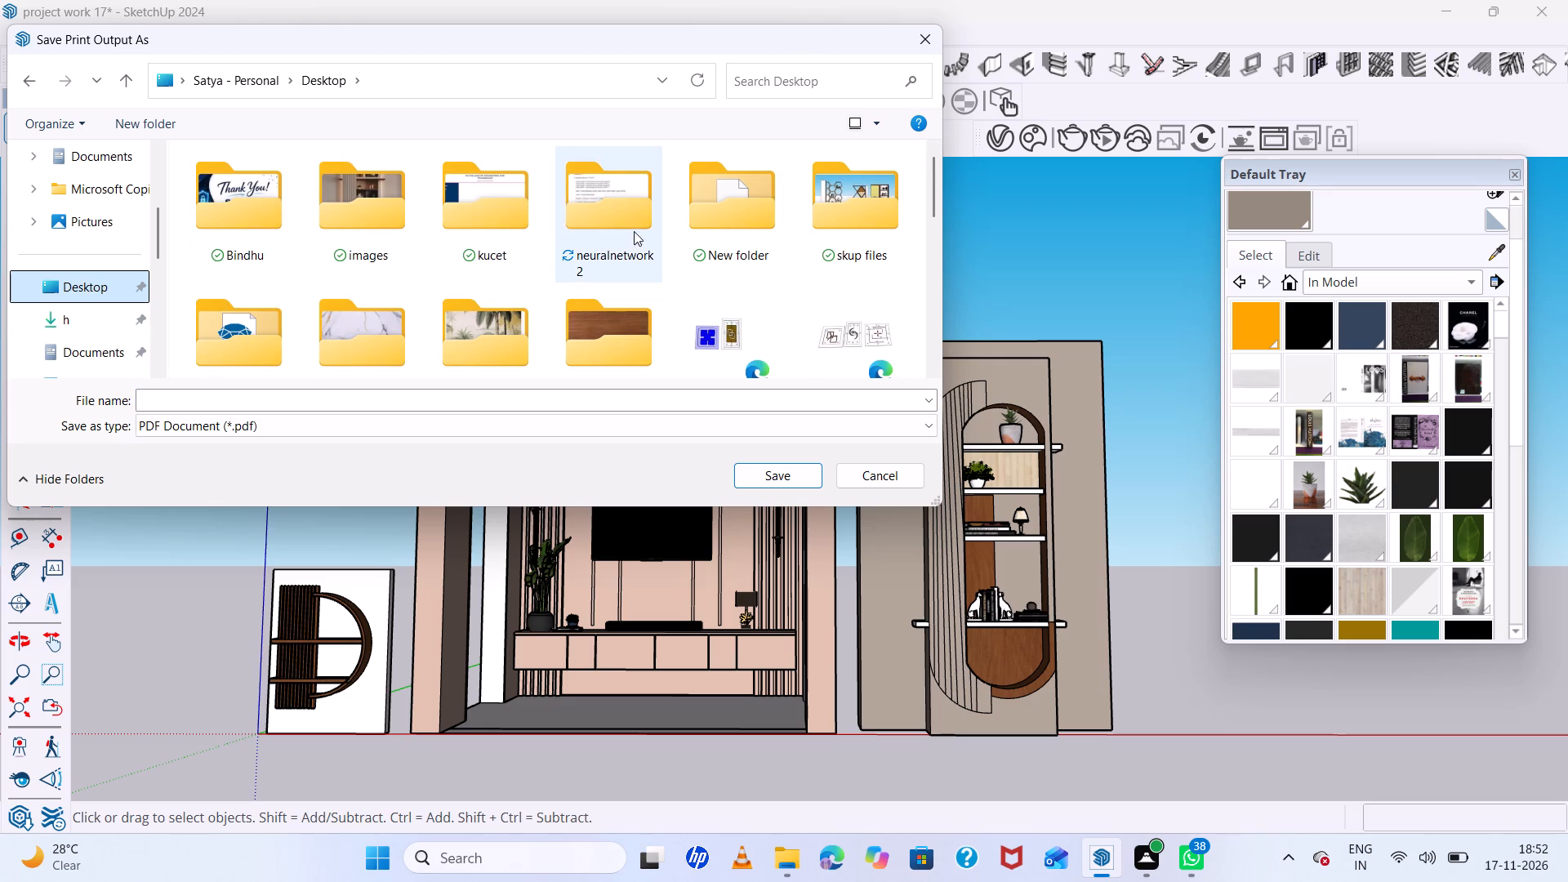
double_click(890, 249)
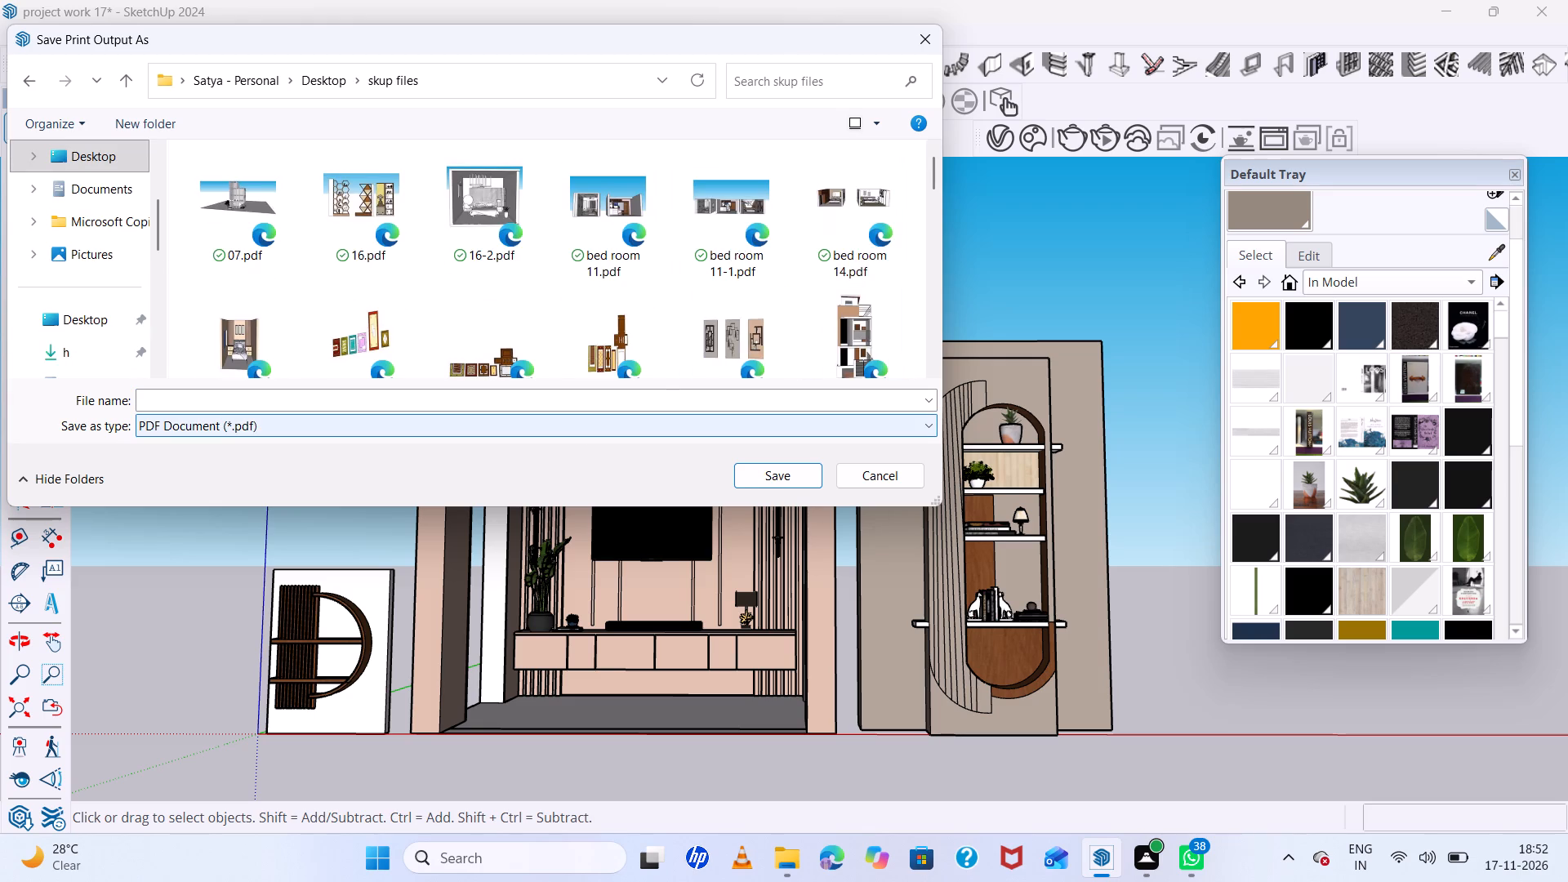
click(417, 394)
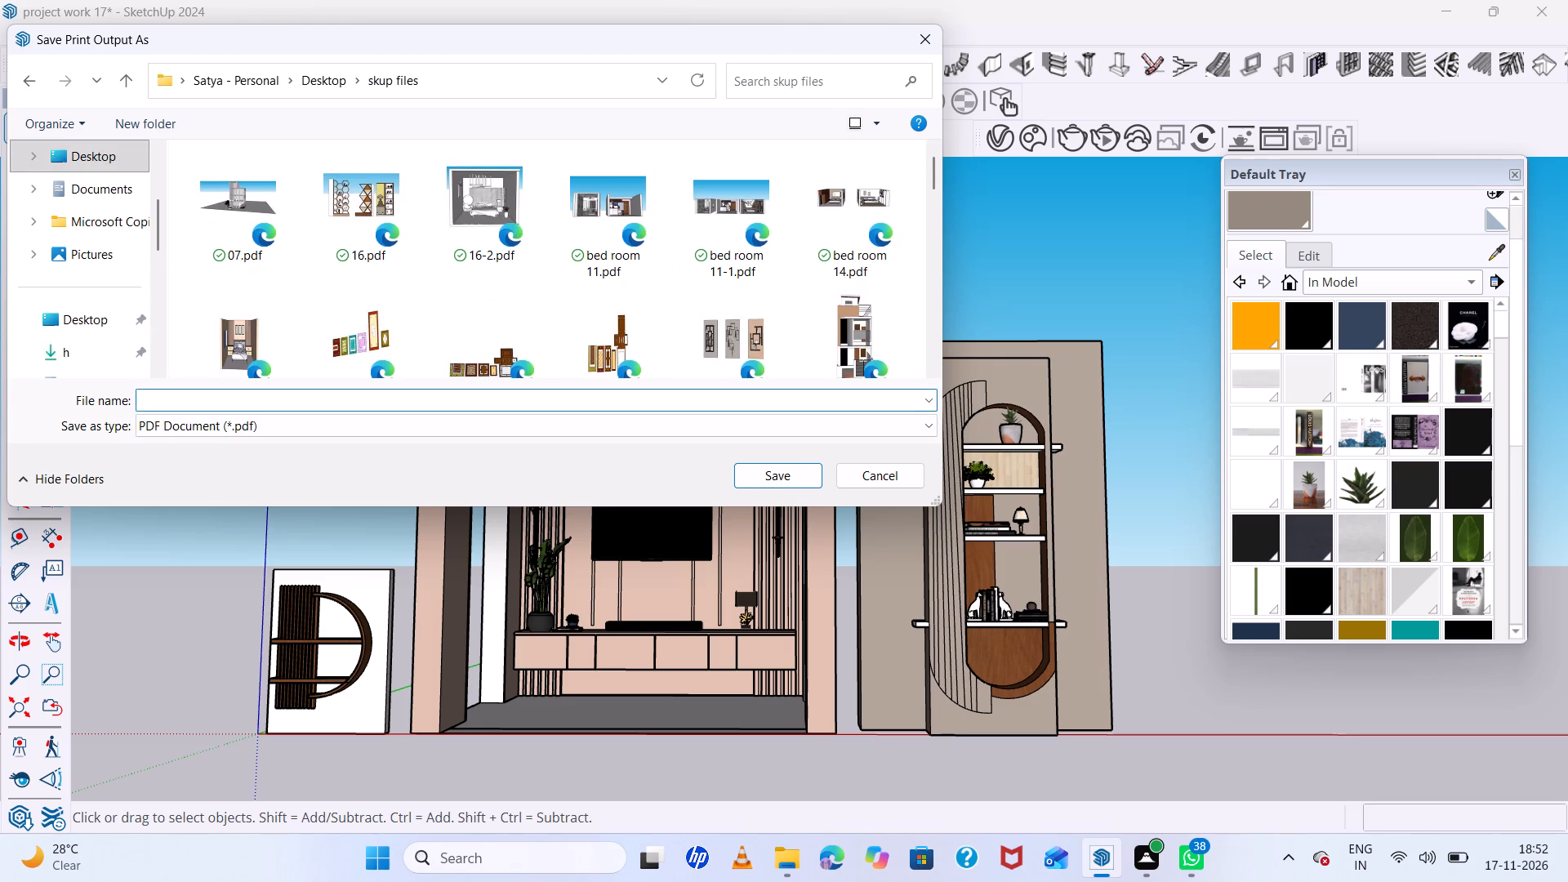
text(17)
key(Return)
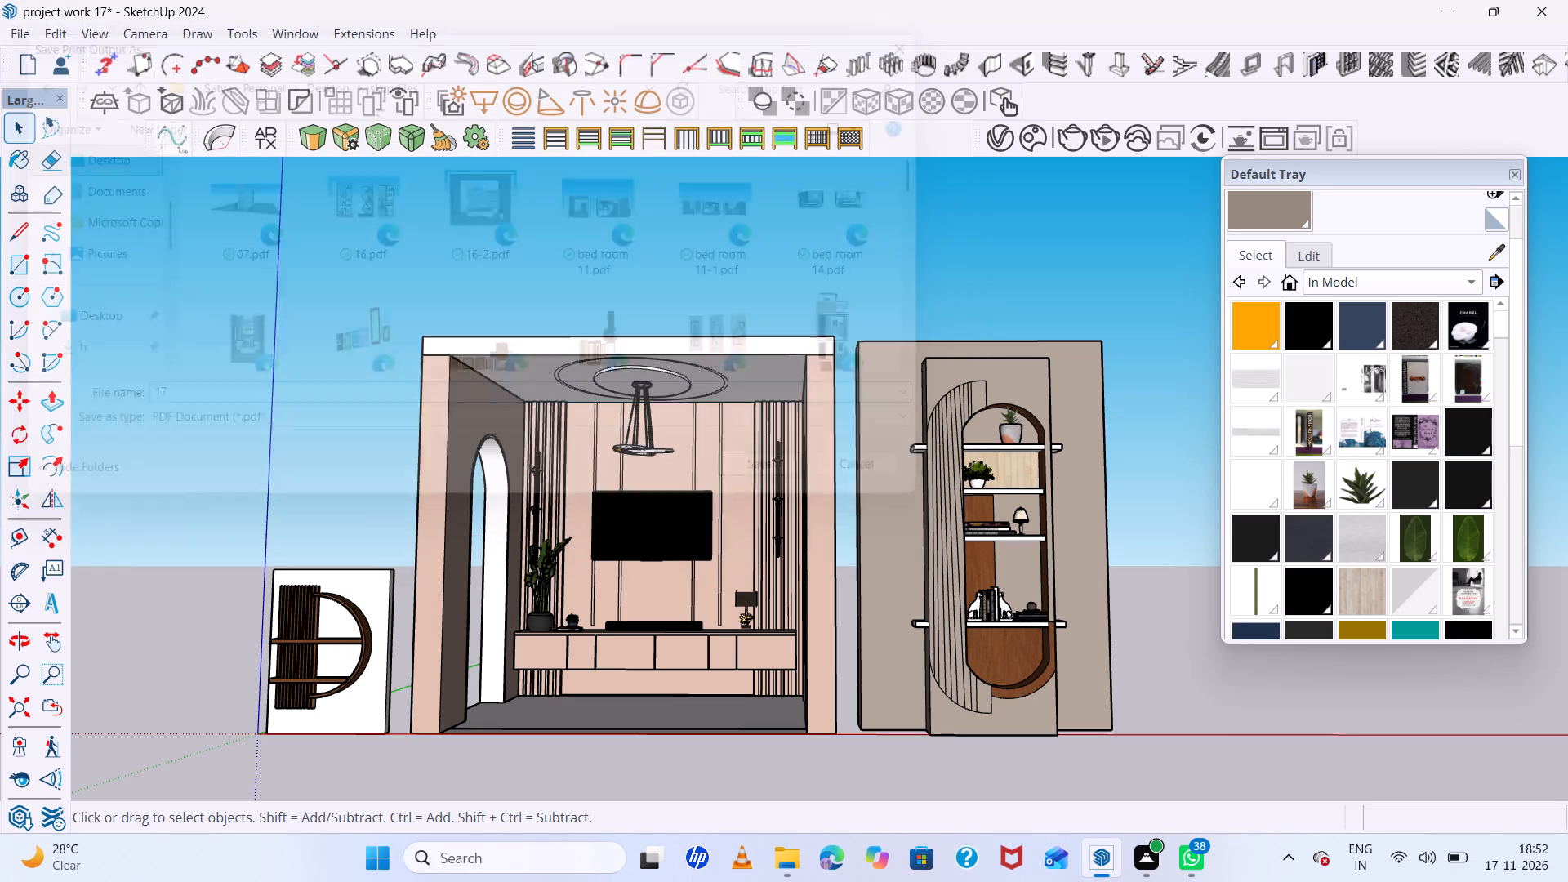